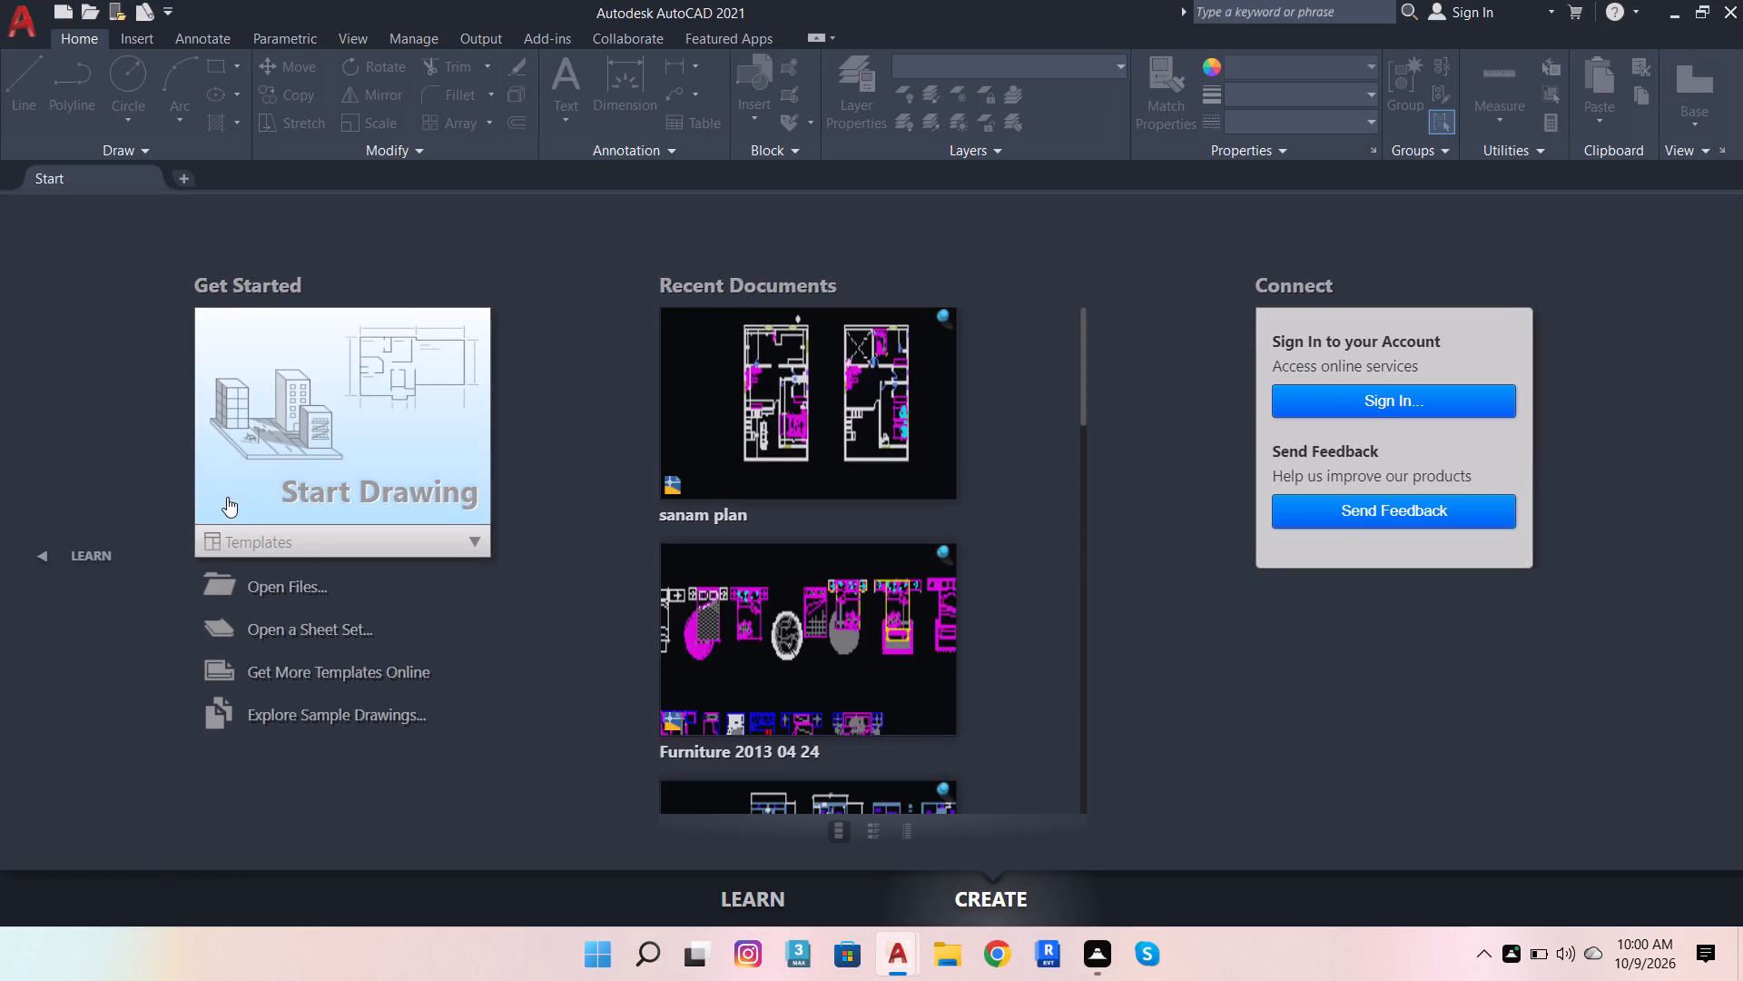
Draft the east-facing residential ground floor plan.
Start a new blank drawing.
click(264, 486)
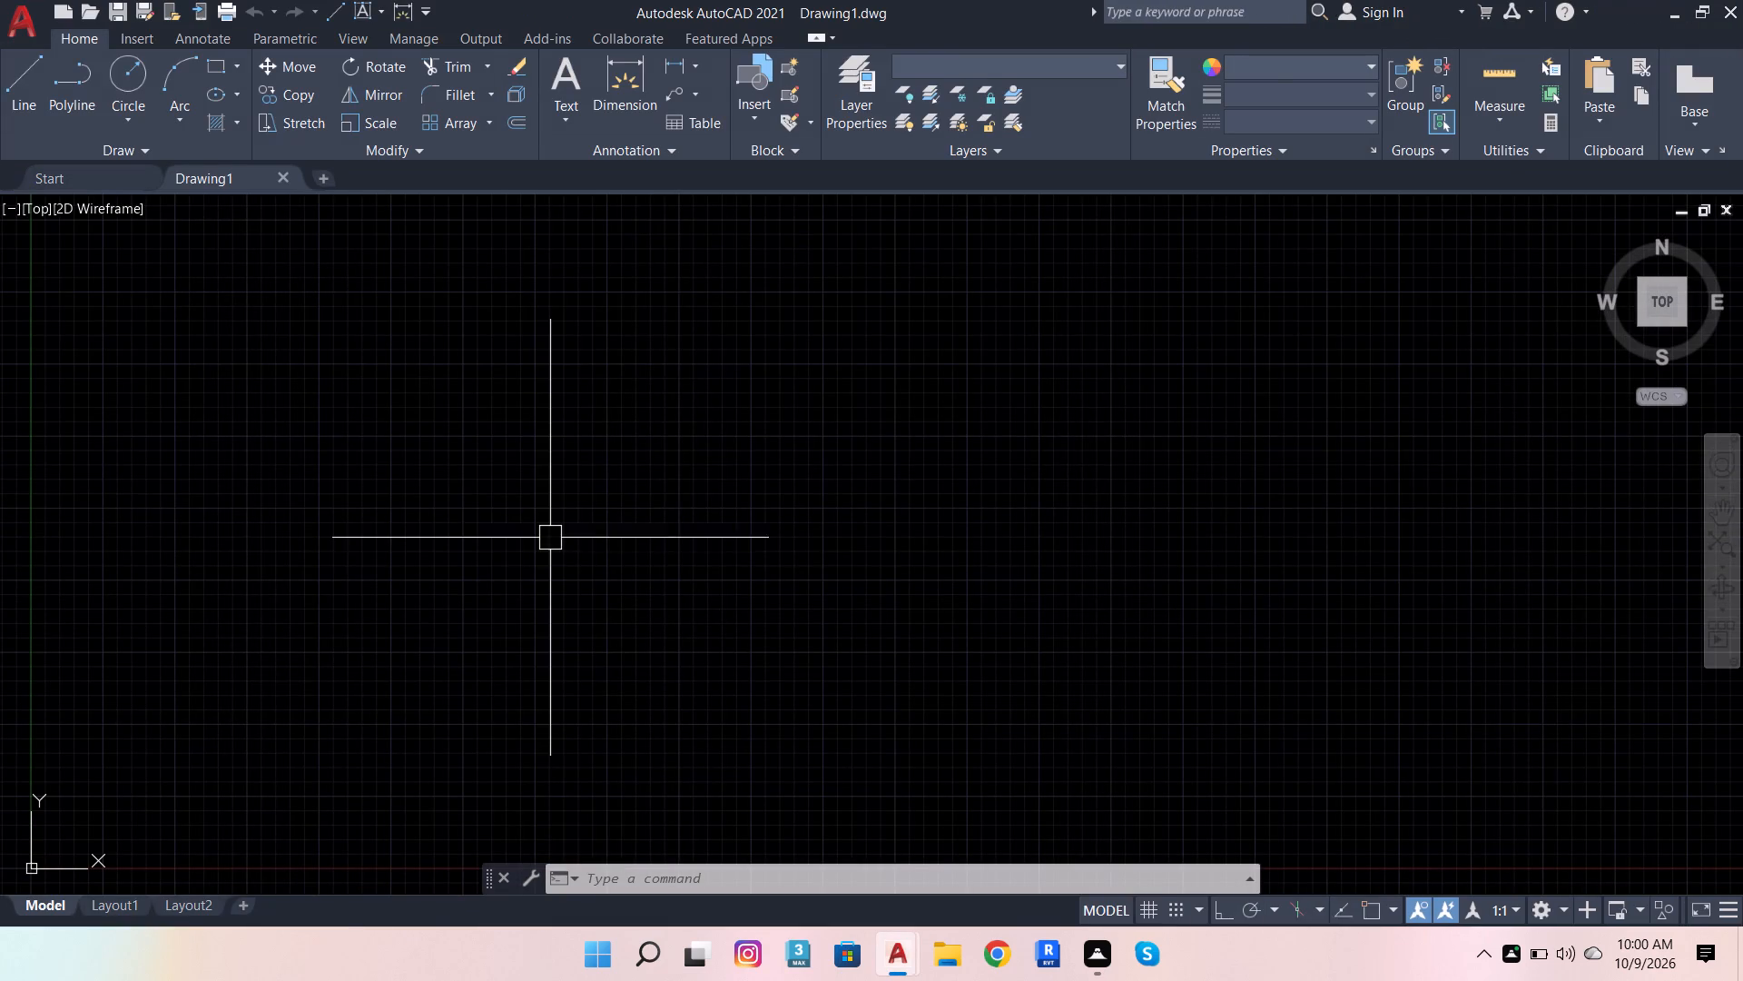
Open the program options and accept the existing Open and Save settings.
text(op)
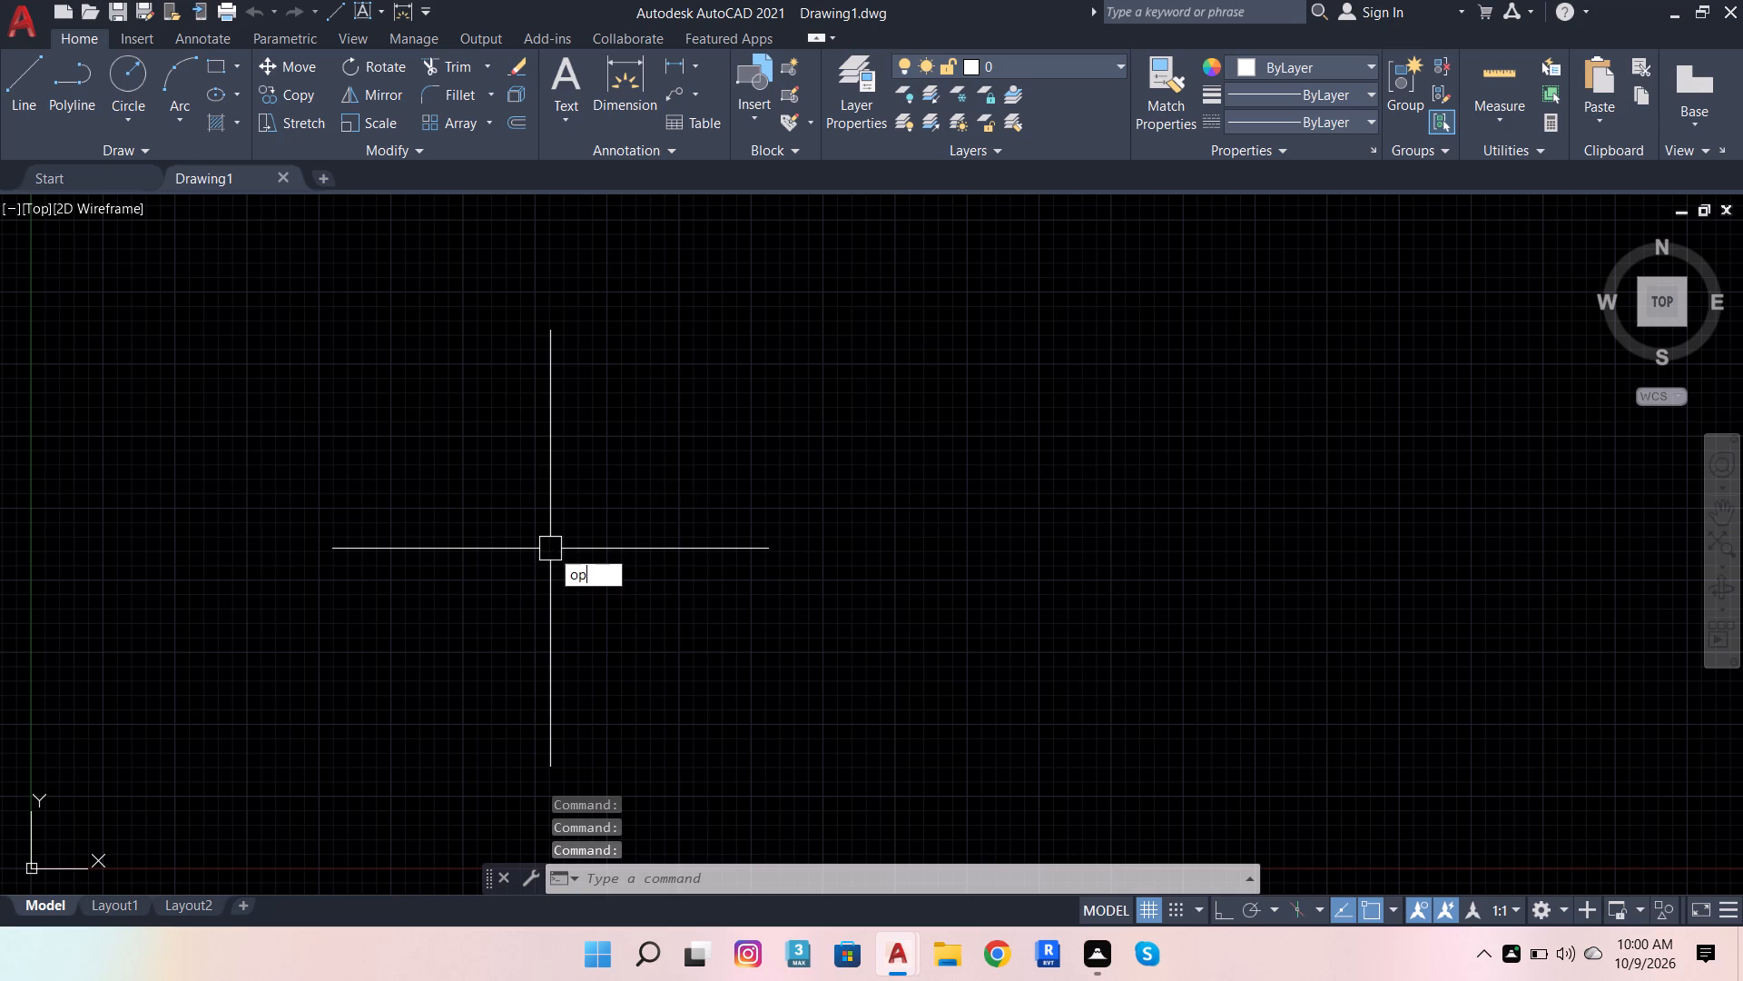
key(Return)
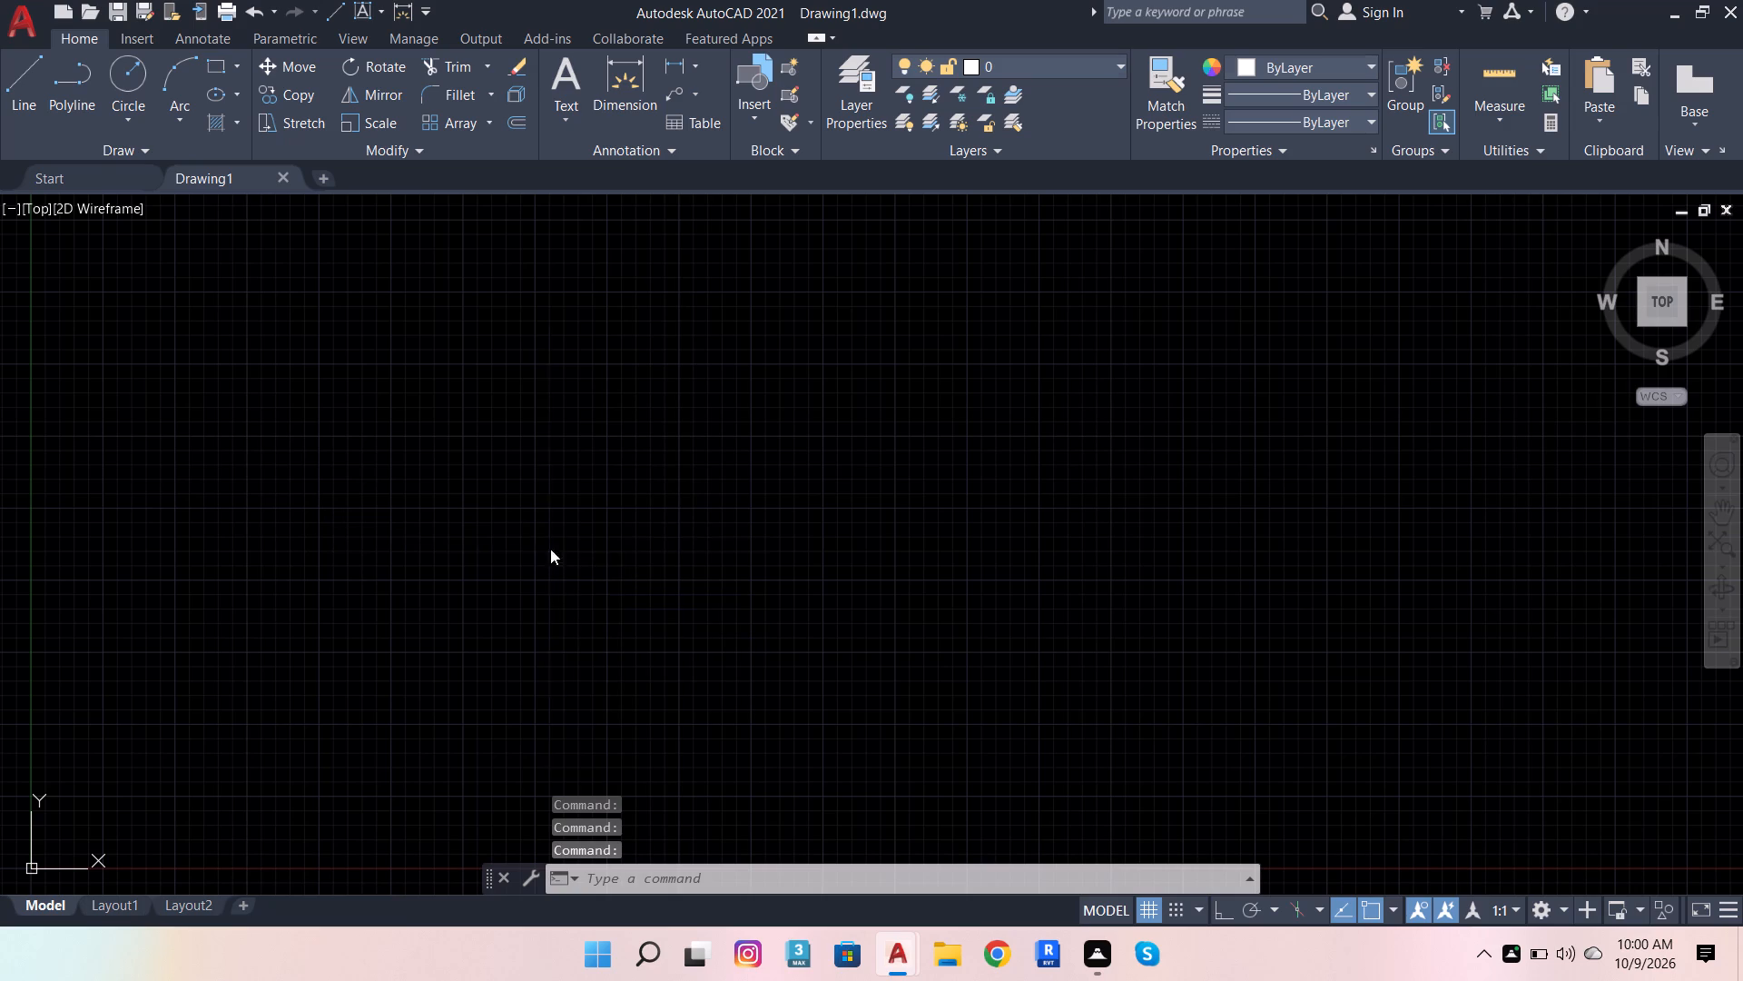
click(1132, 779)
click(1145, 759)
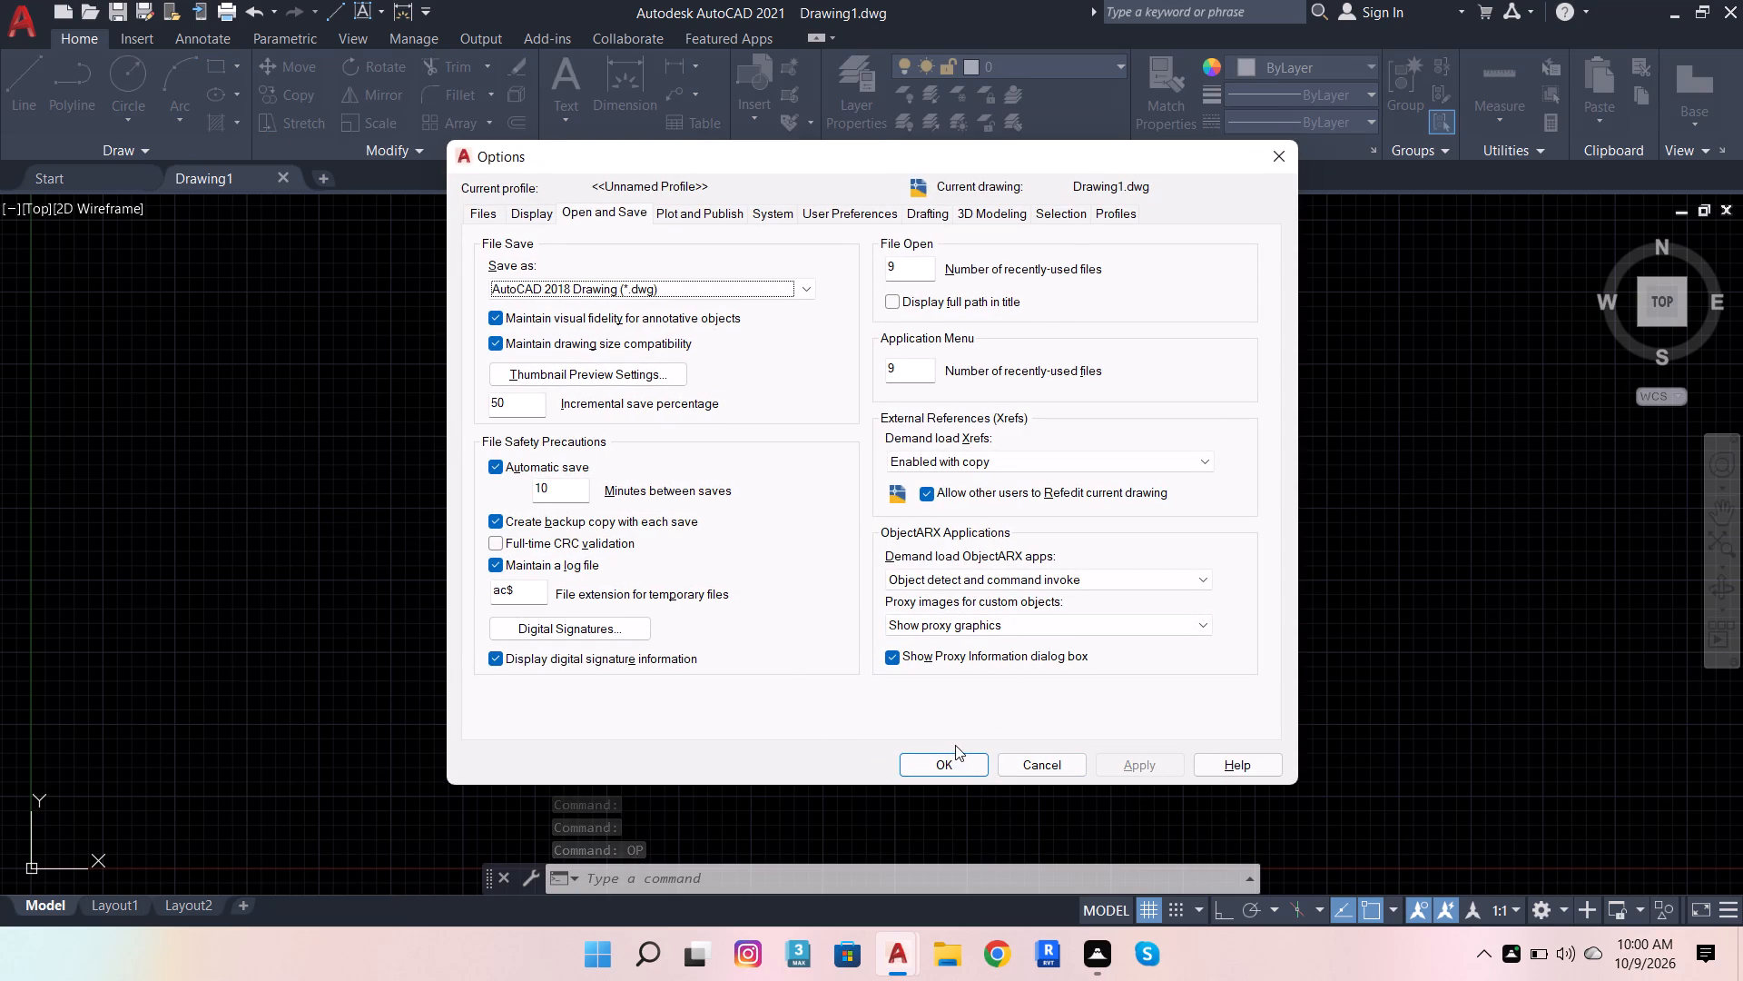
click(964, 768)
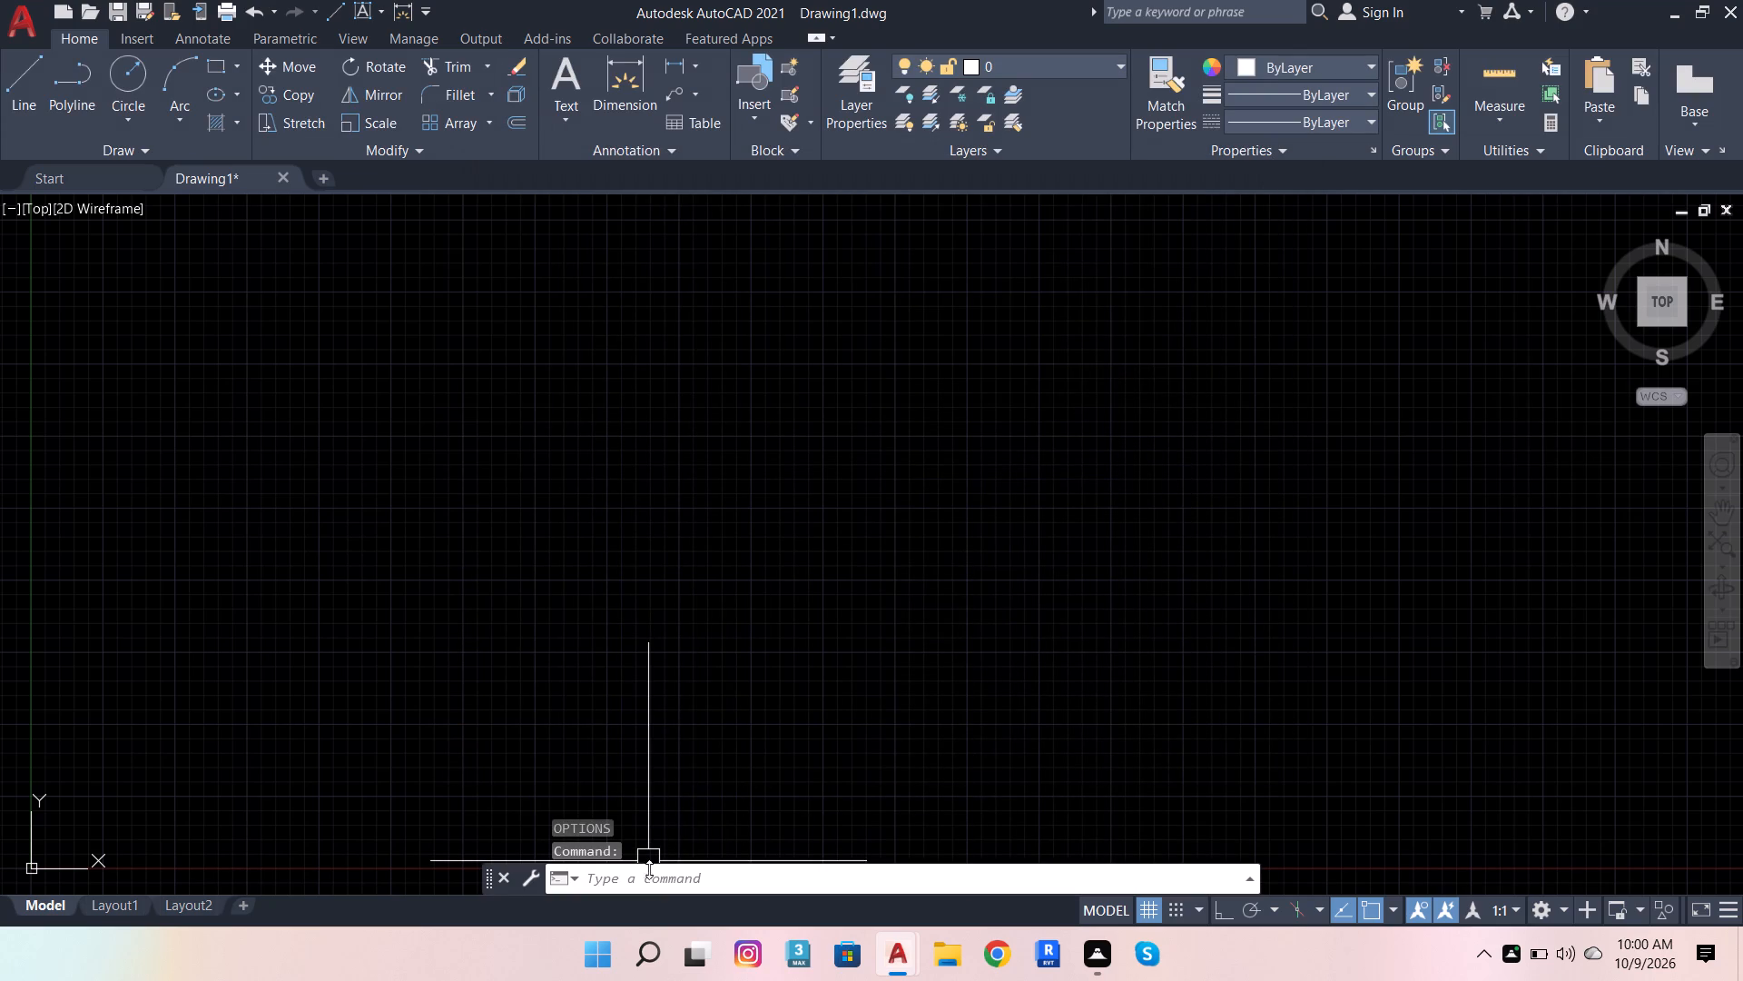
Configure the drawing units to Architectural length with a precision of 0'-0 1/2".
click(663, 889)
text(unit)
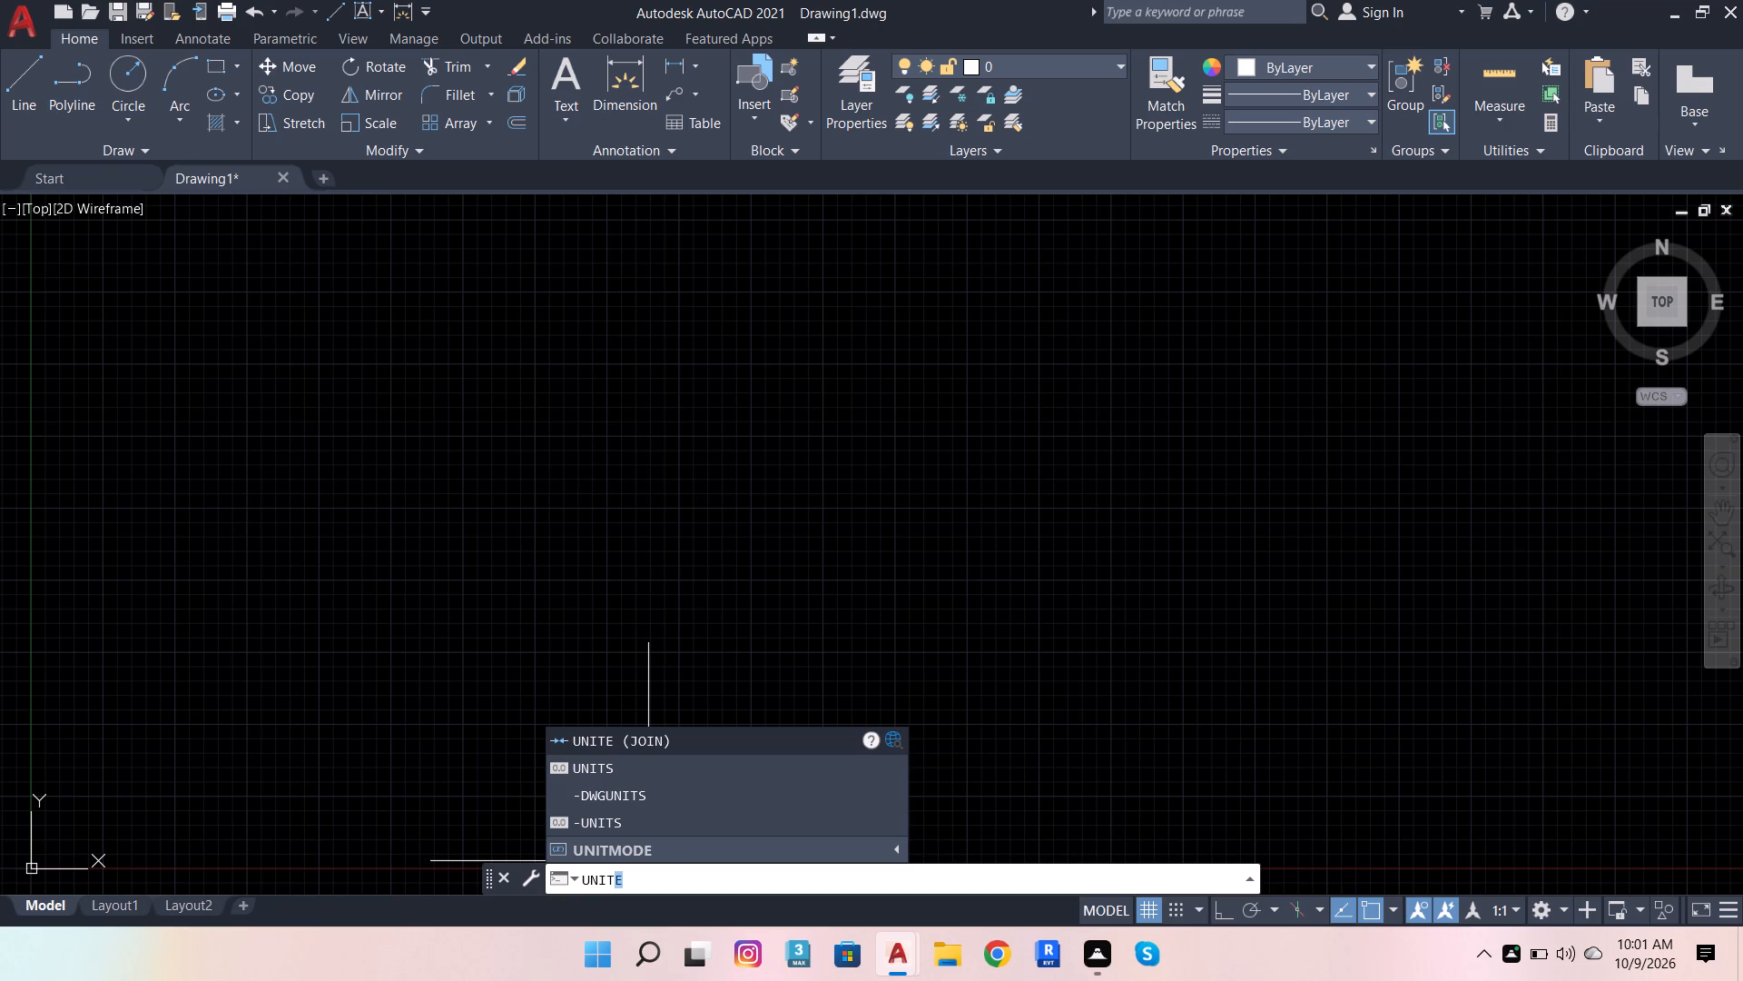
click(628, 759)
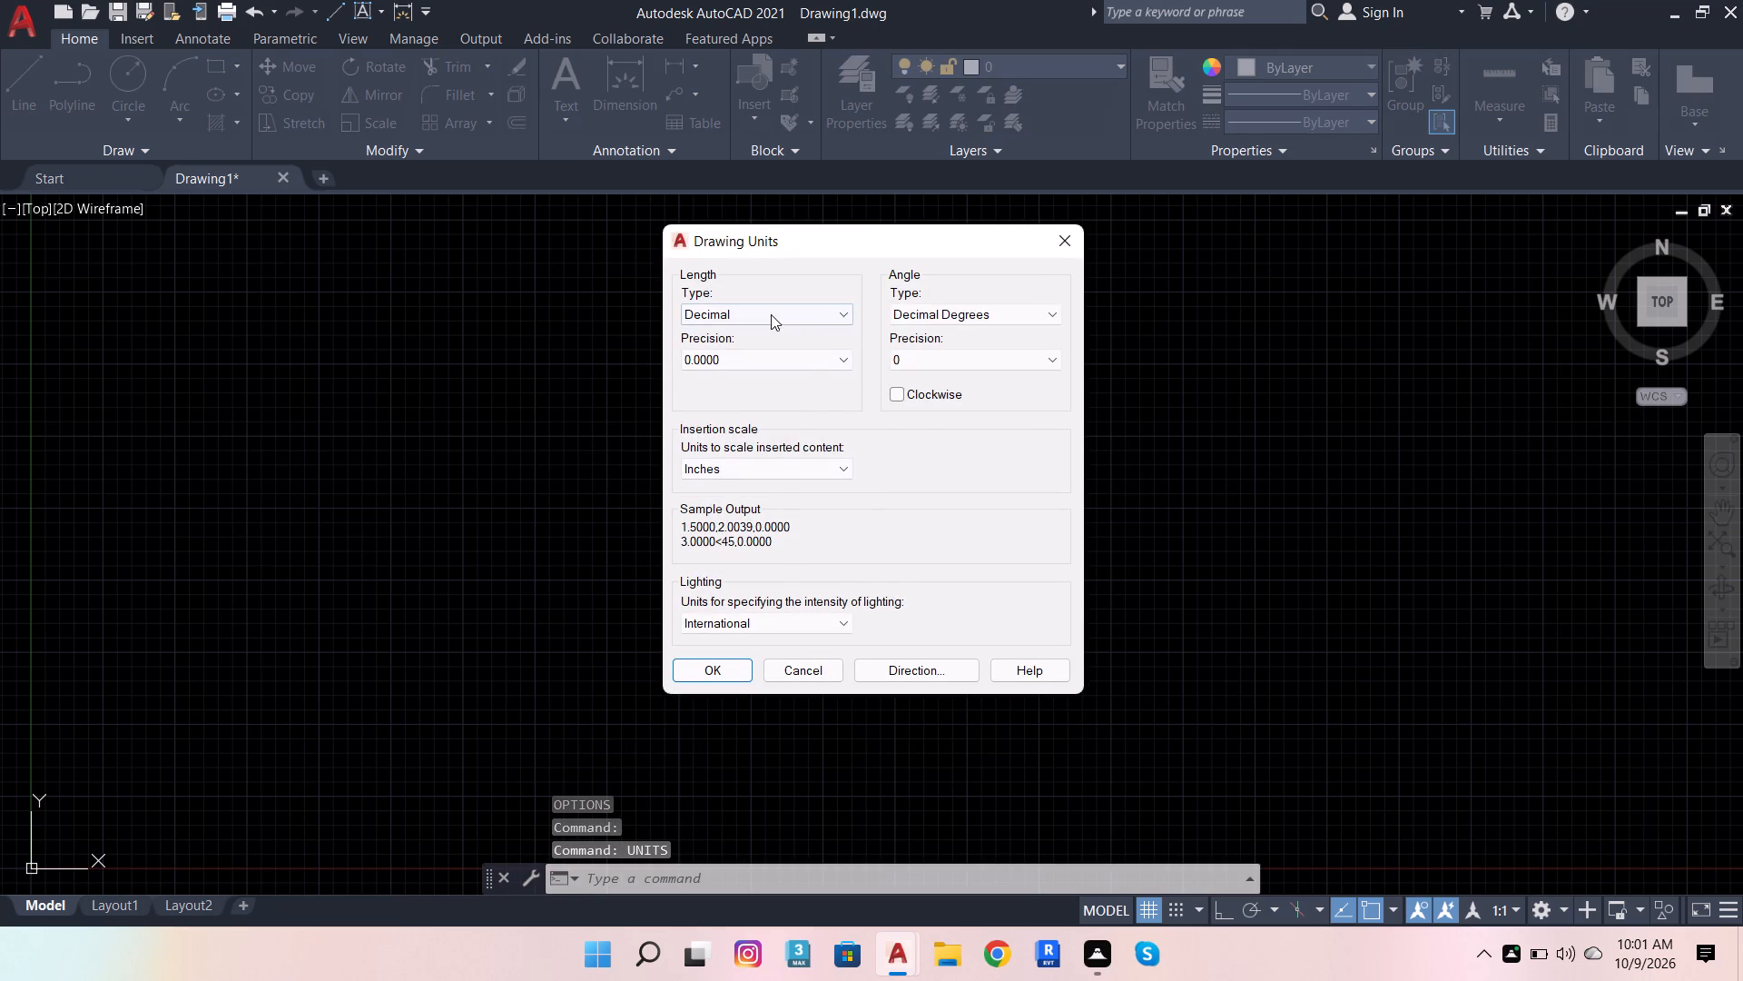
click(771, 314)
click(774, 331)
click(761, 362)
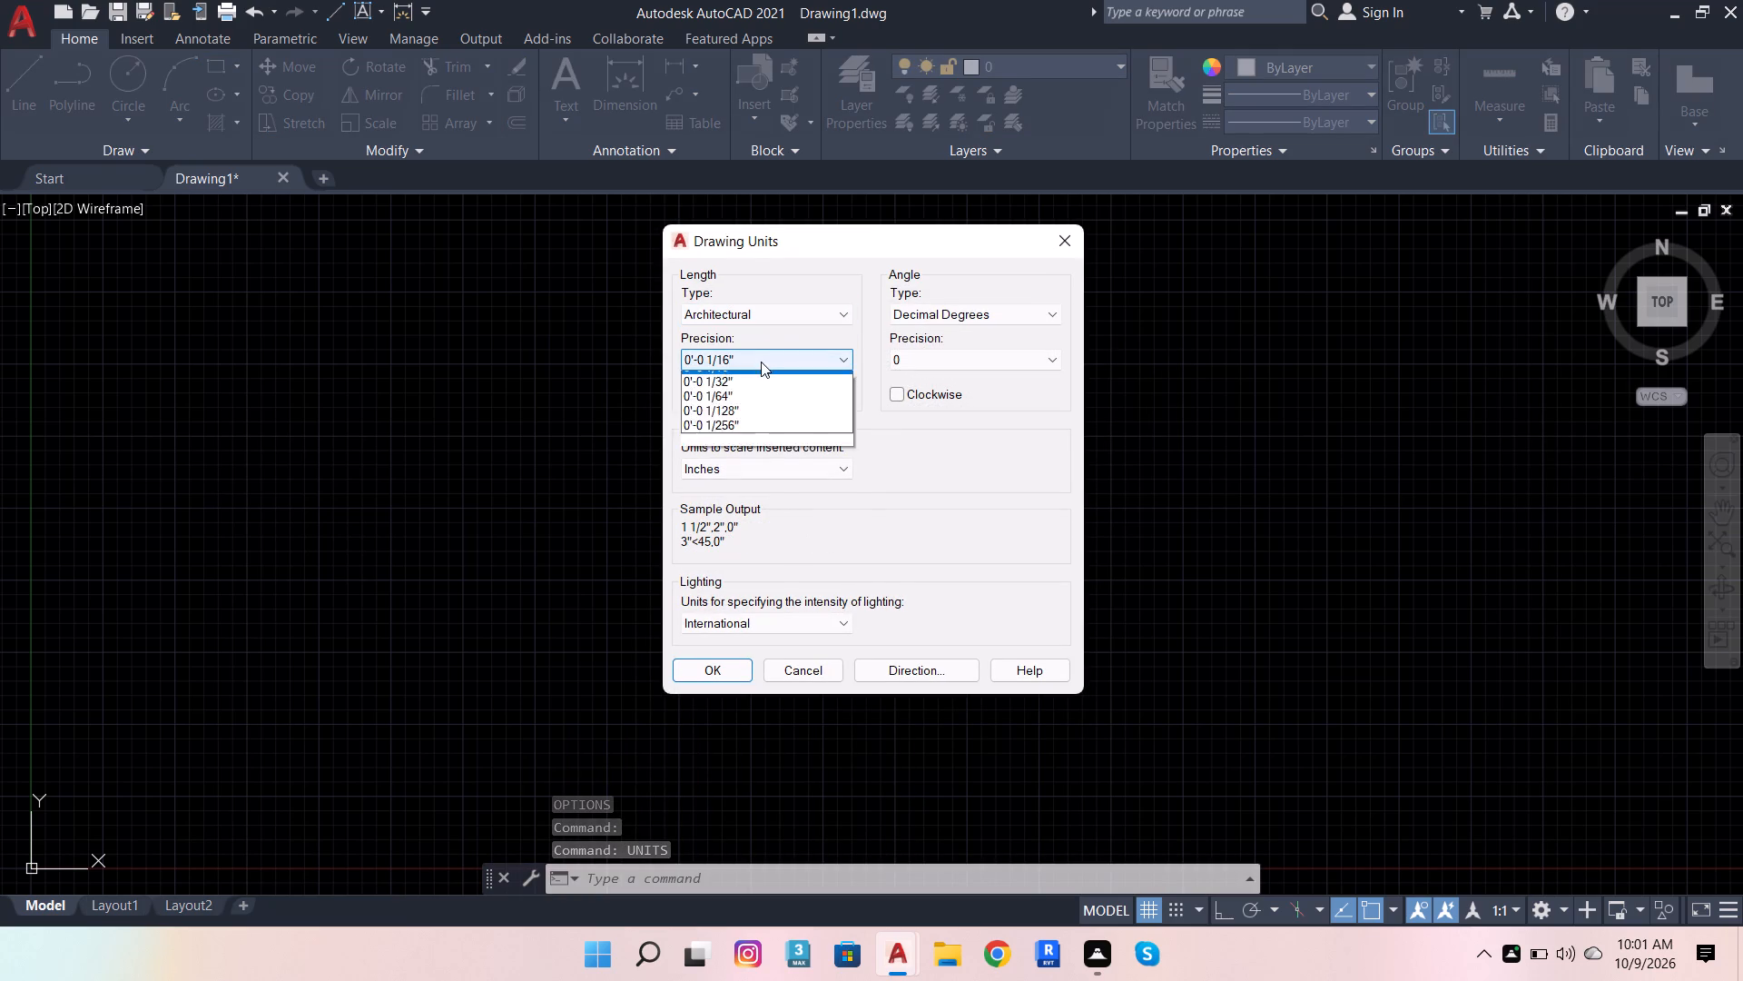
click(761, 375)
click(771, 359)
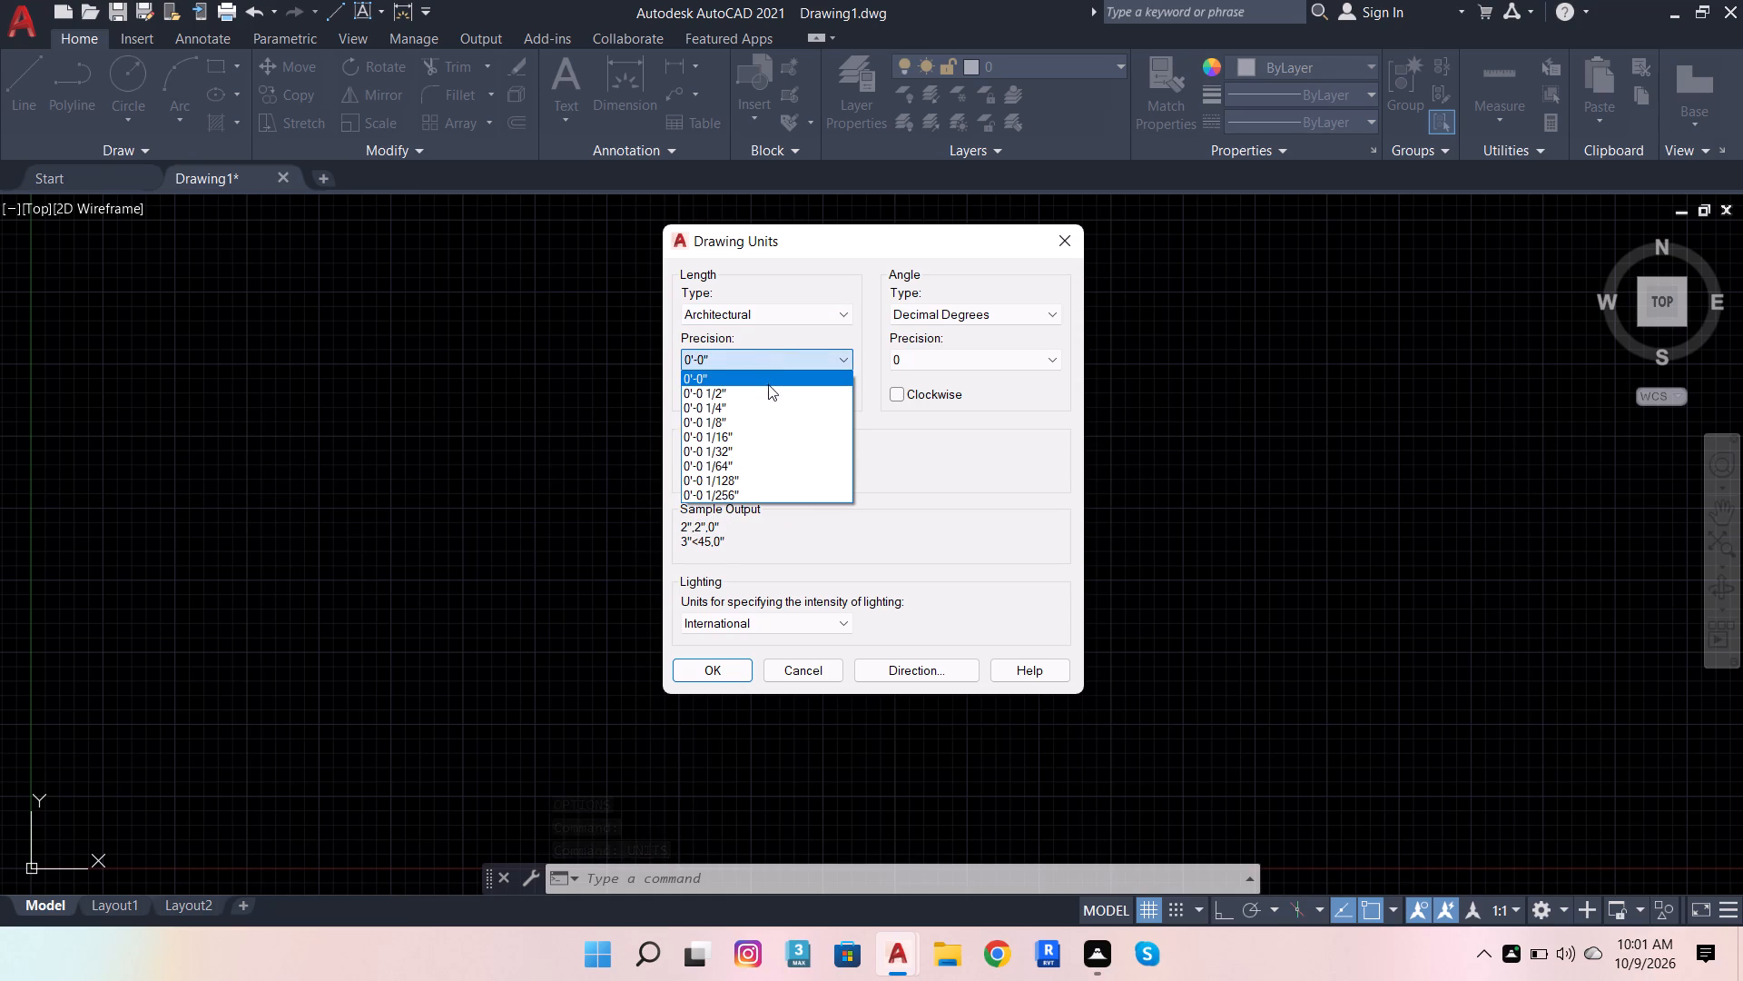
click(768, 390)
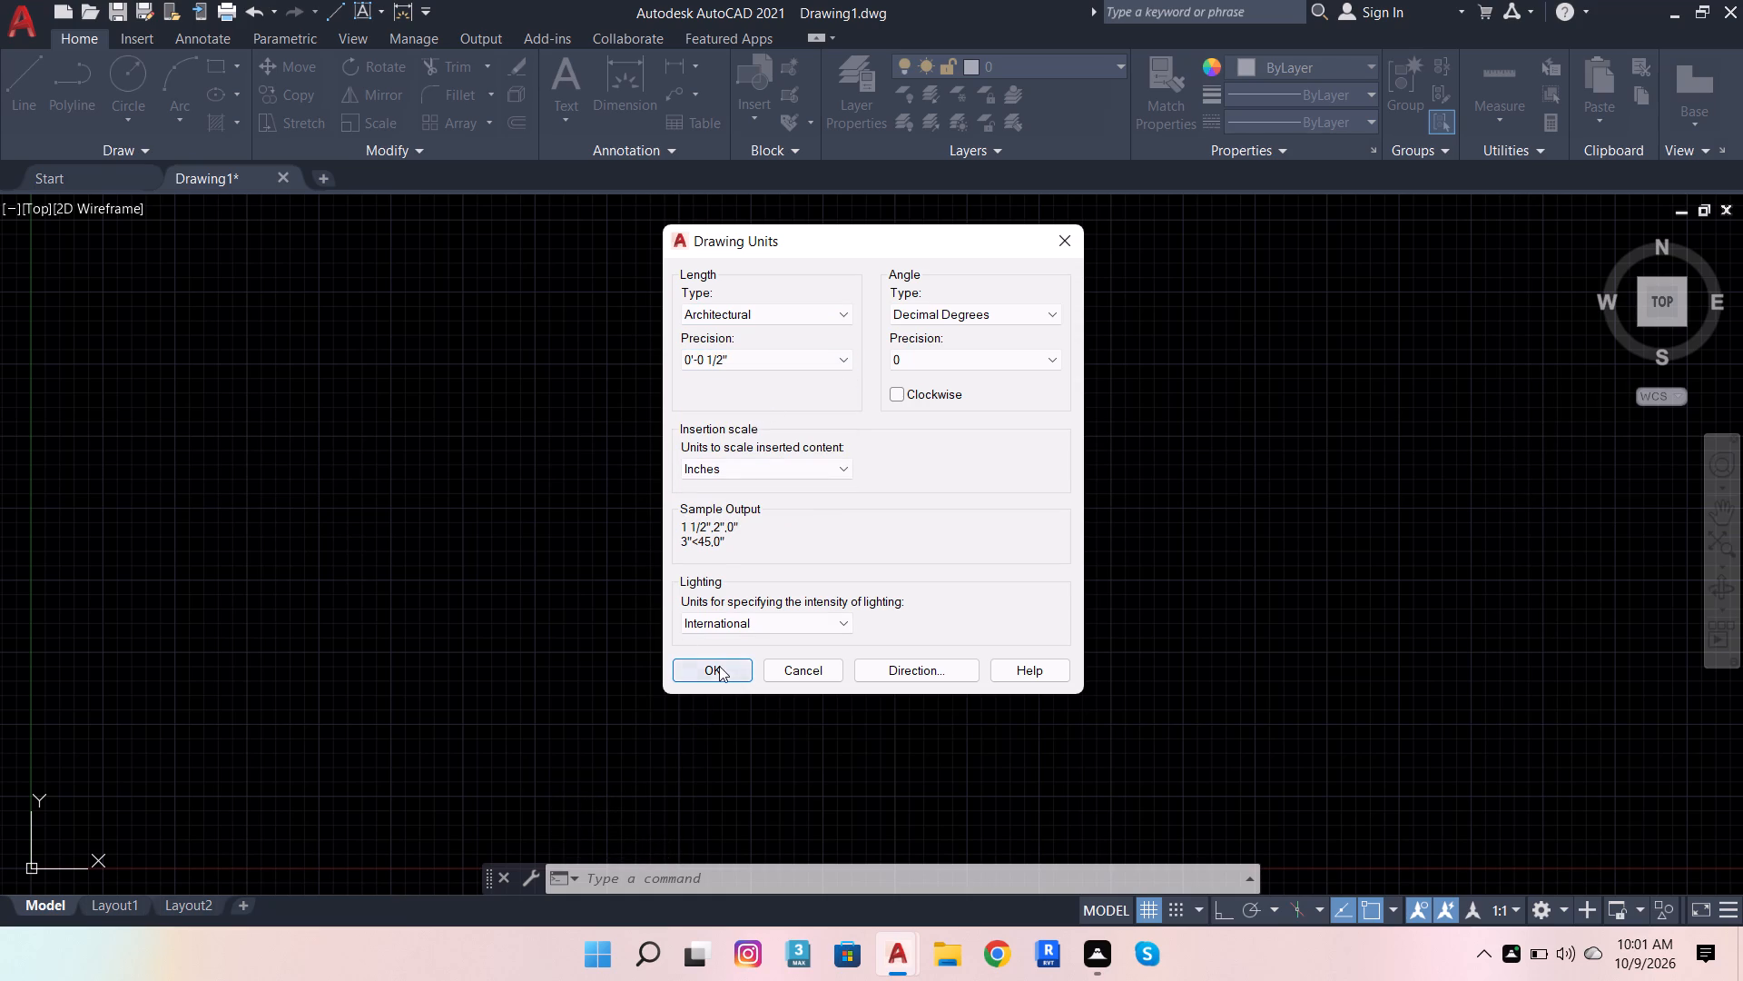
click(719, 666)
Set the model space limits with the lower left corner at 0,0 and the upper right corner at 60',80'.
click(710, 879)
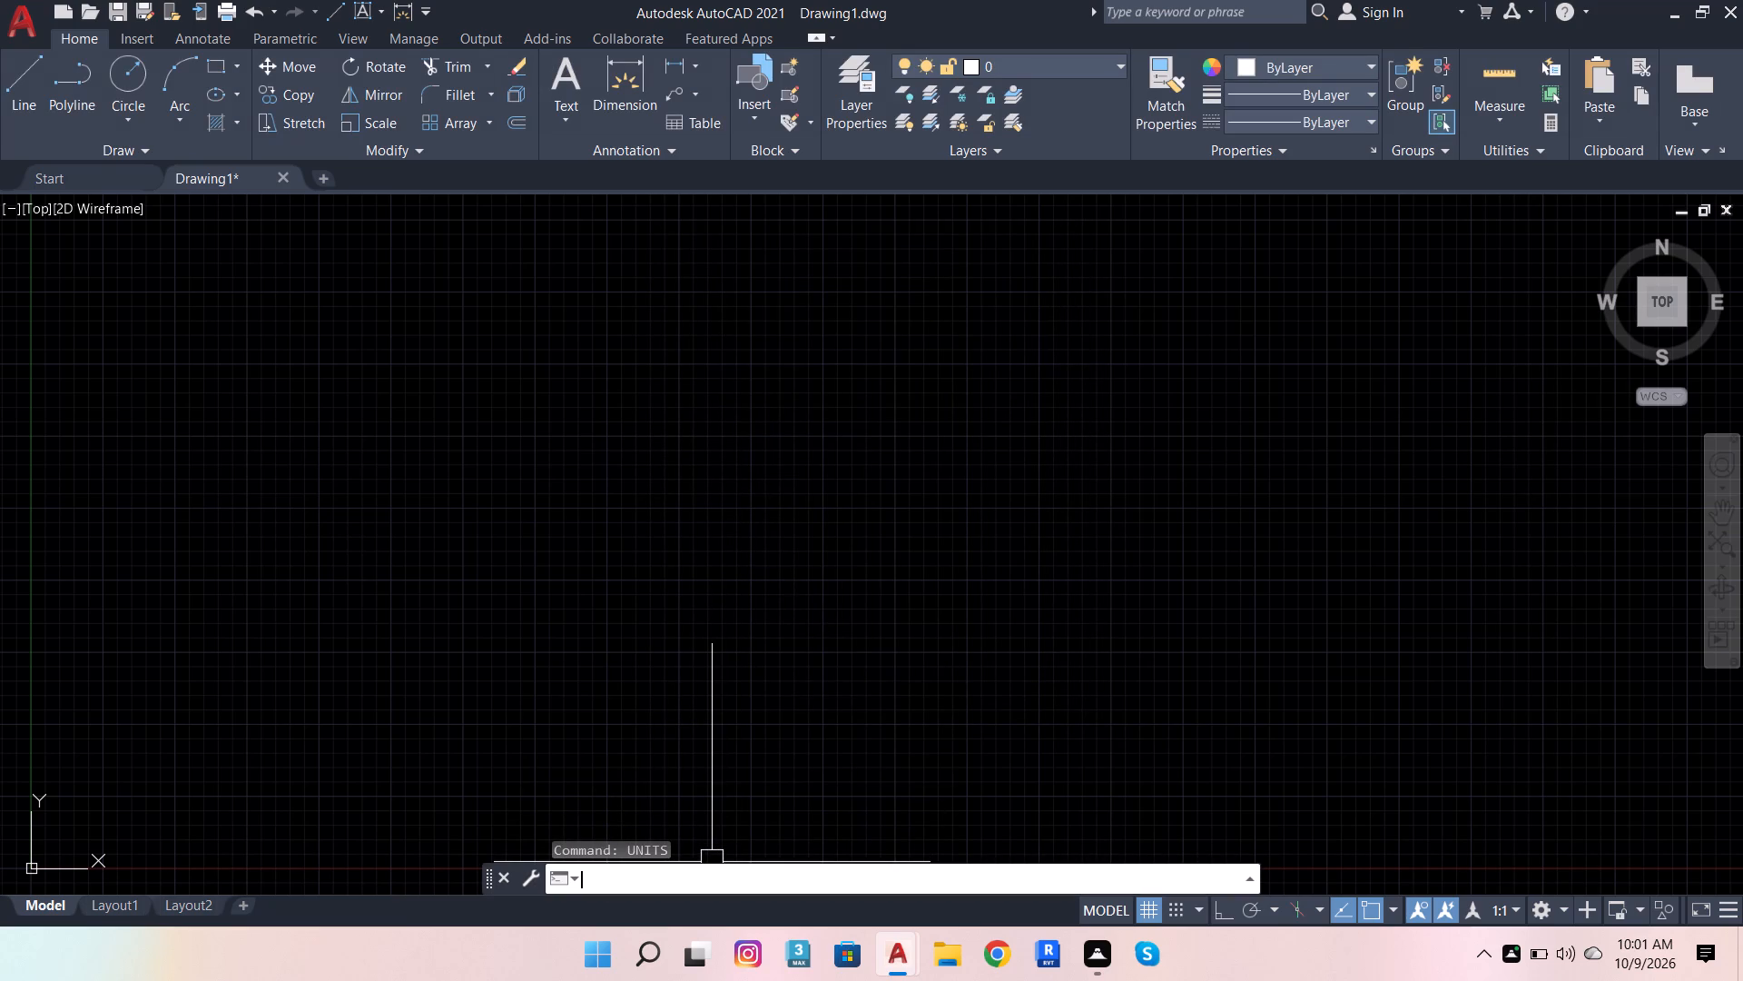
text(limit)
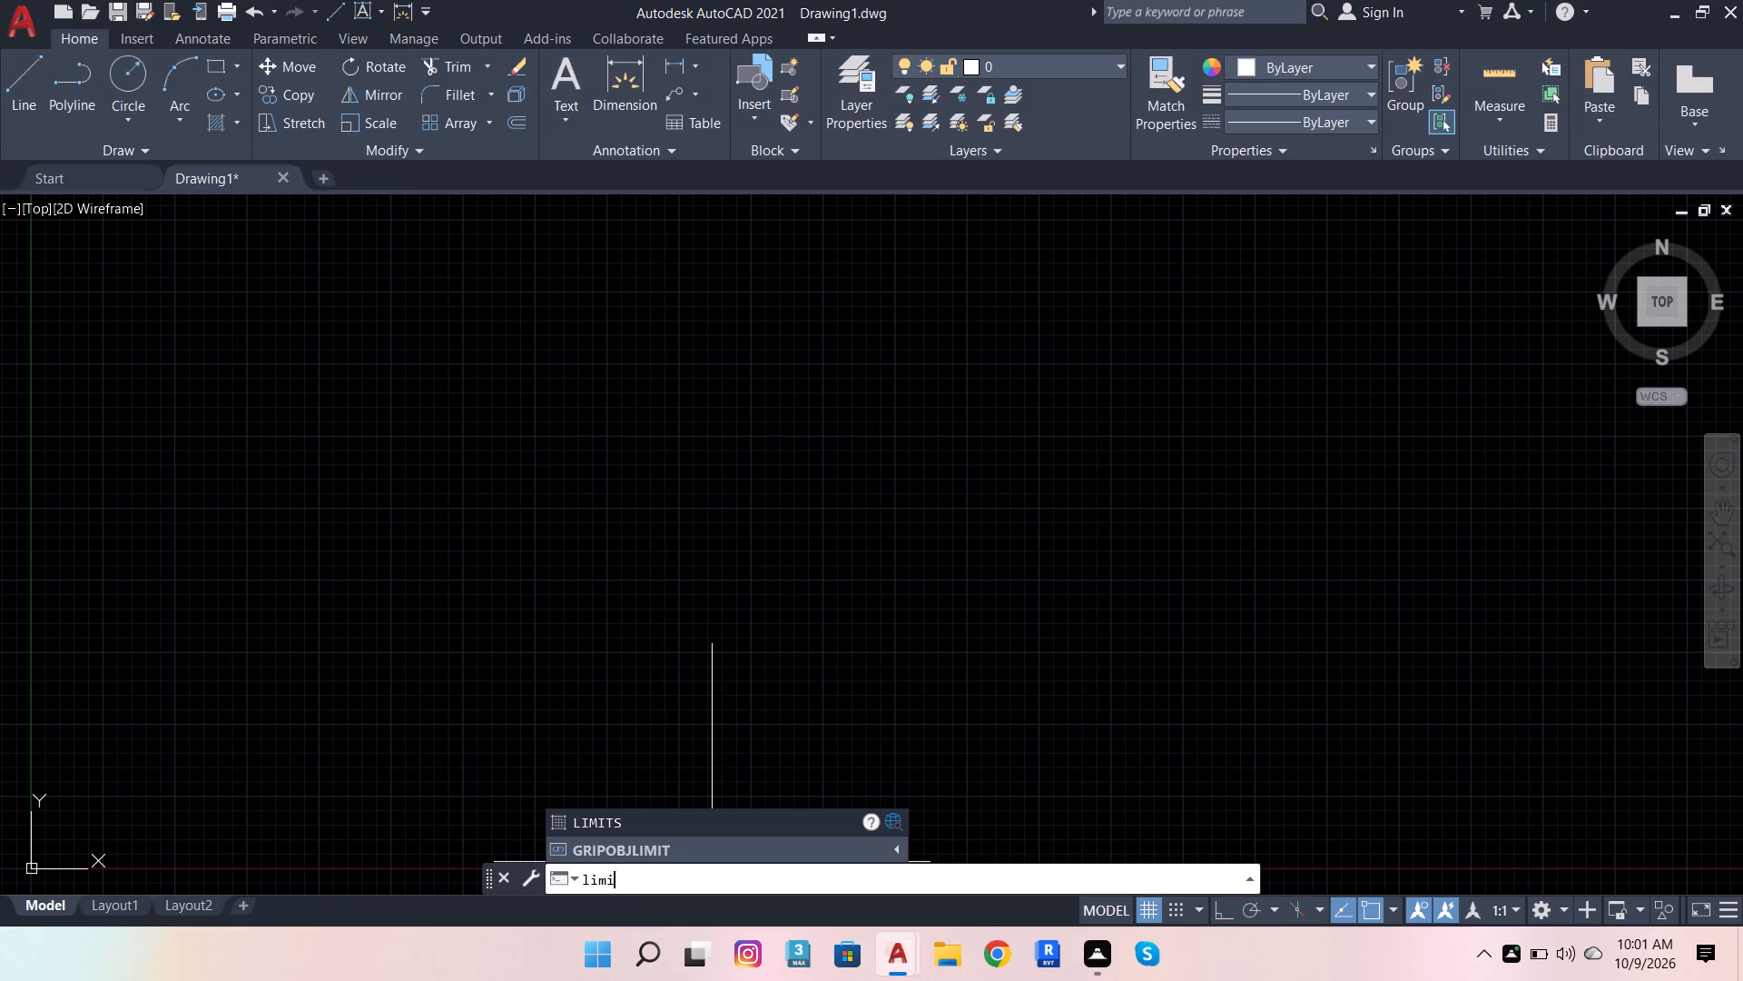
key(s)
key(Return)
key(Return)
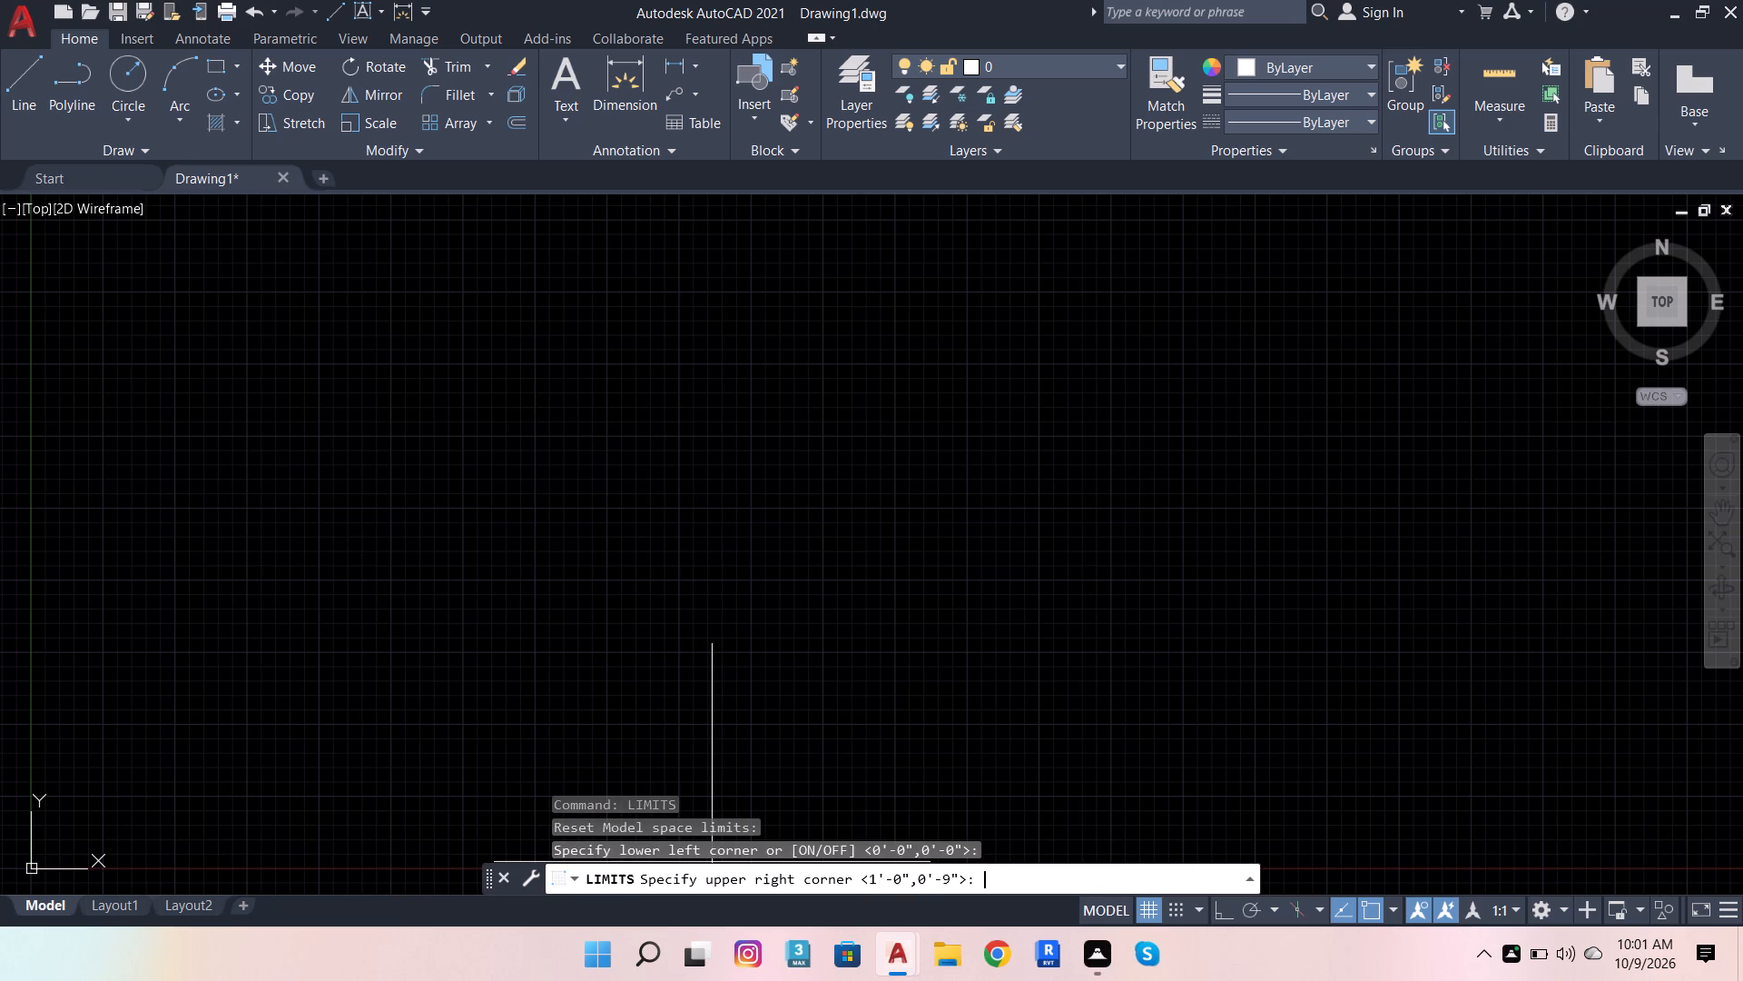
click(1011, 876)
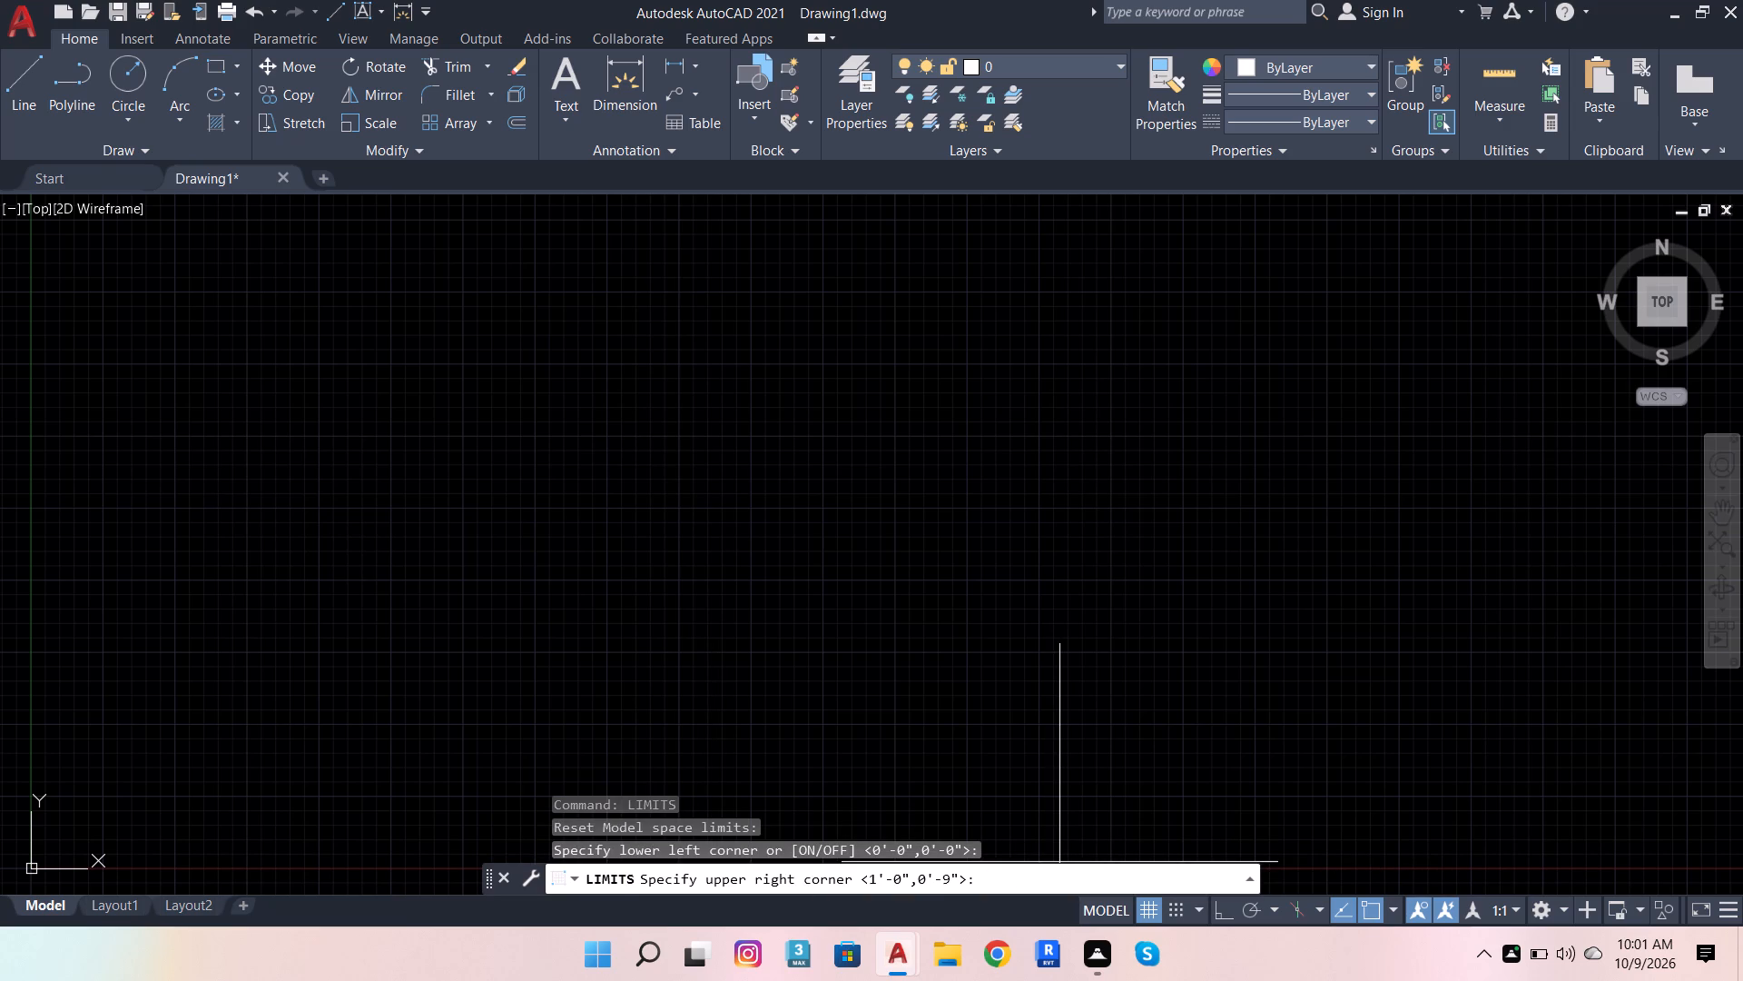
key(6)
text(0',)
text(80')
key(Return)
Turn Ortho on and draw a 40' horizontal line as the bottom edge of a rectangular outline.
key(z)
key(Return)
key(a)
key(Return)
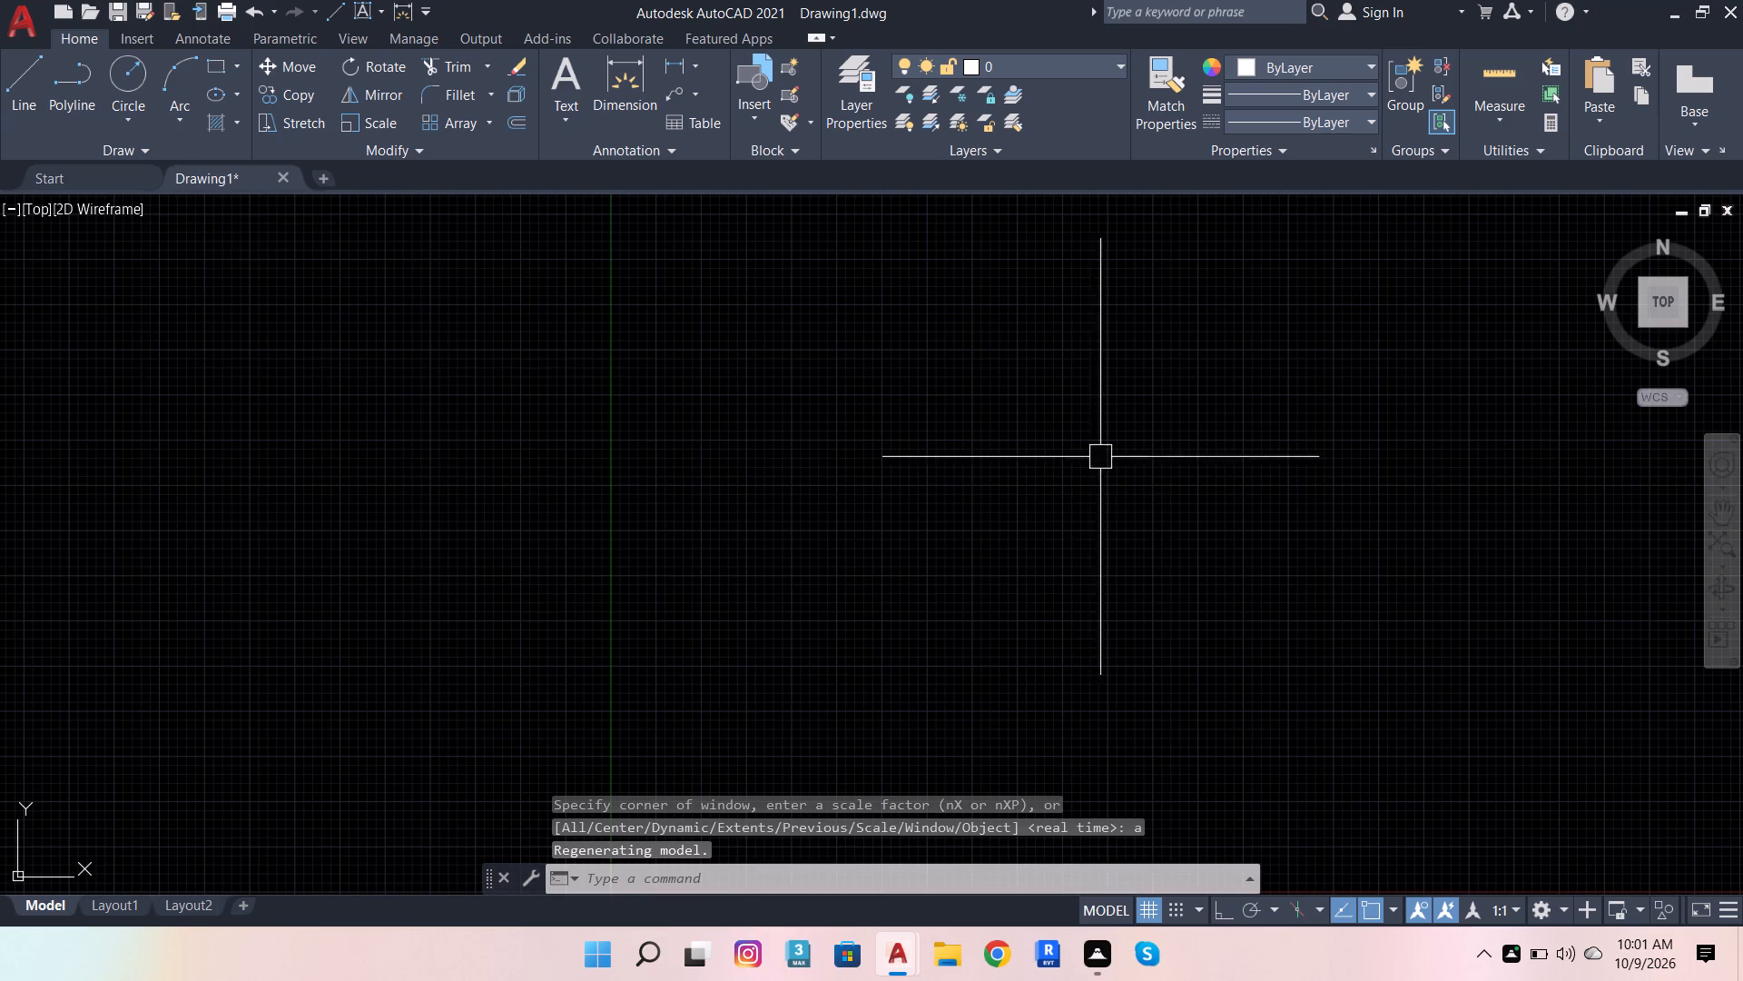
scroll(1174, 447, up, 4)
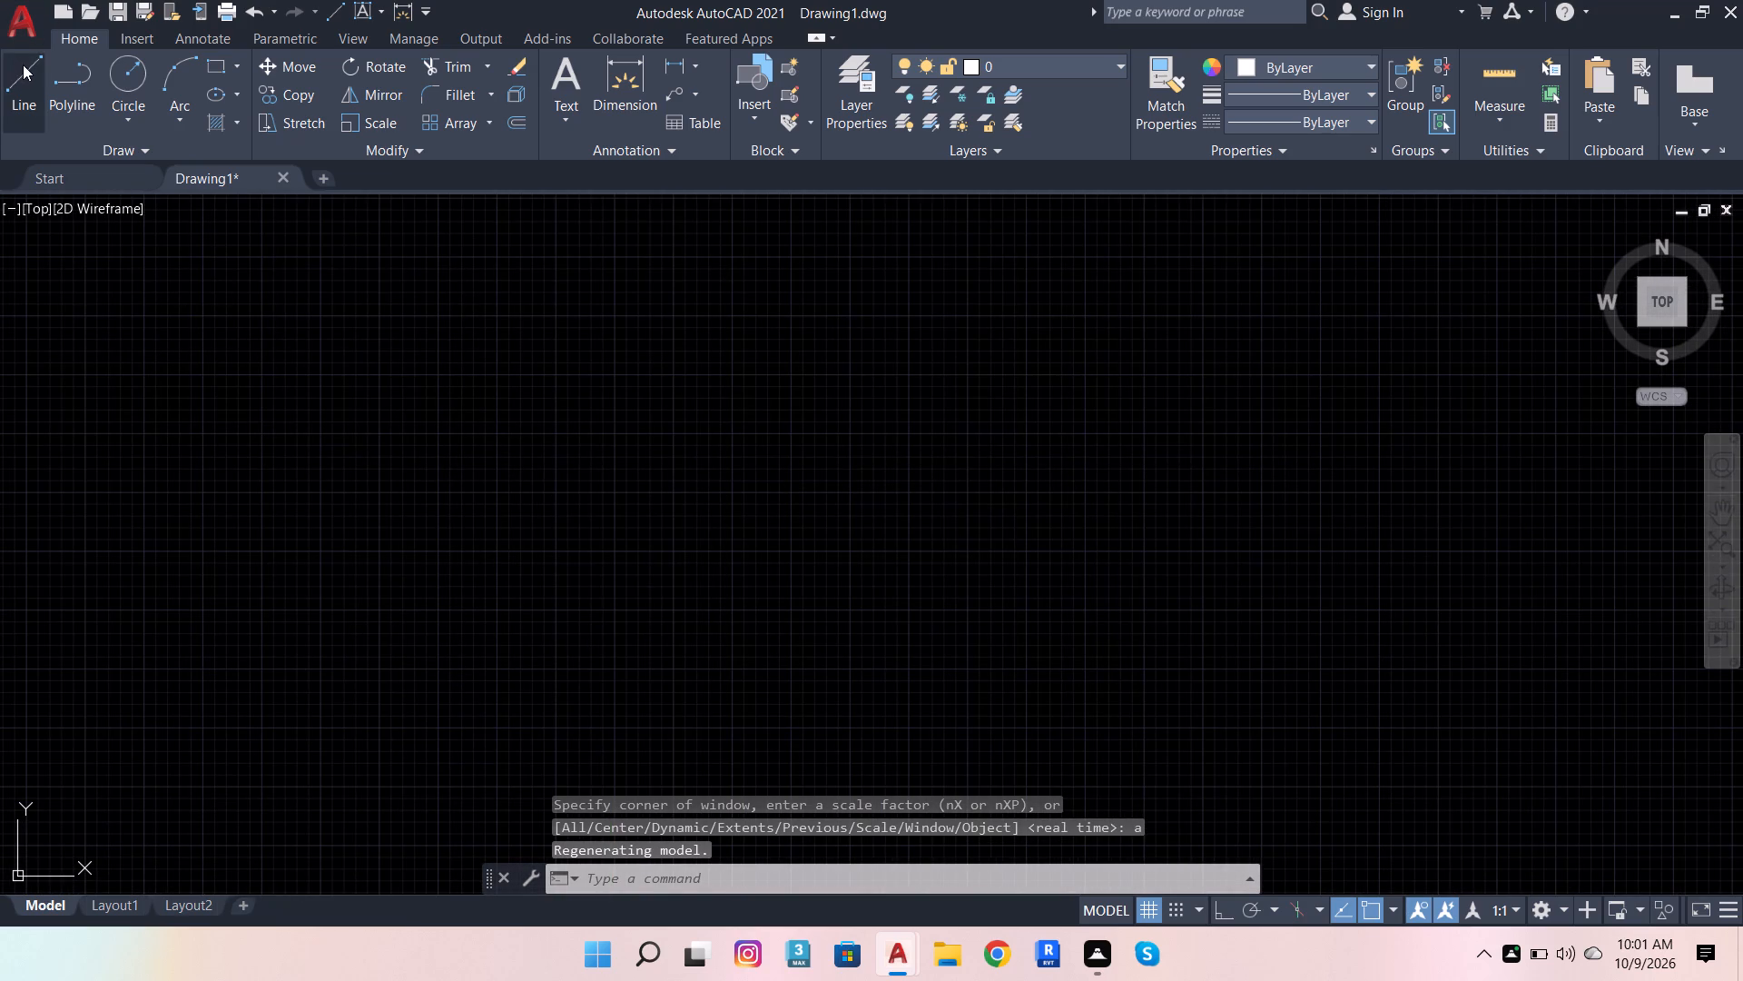
click(23, 68)
click(166, 724)
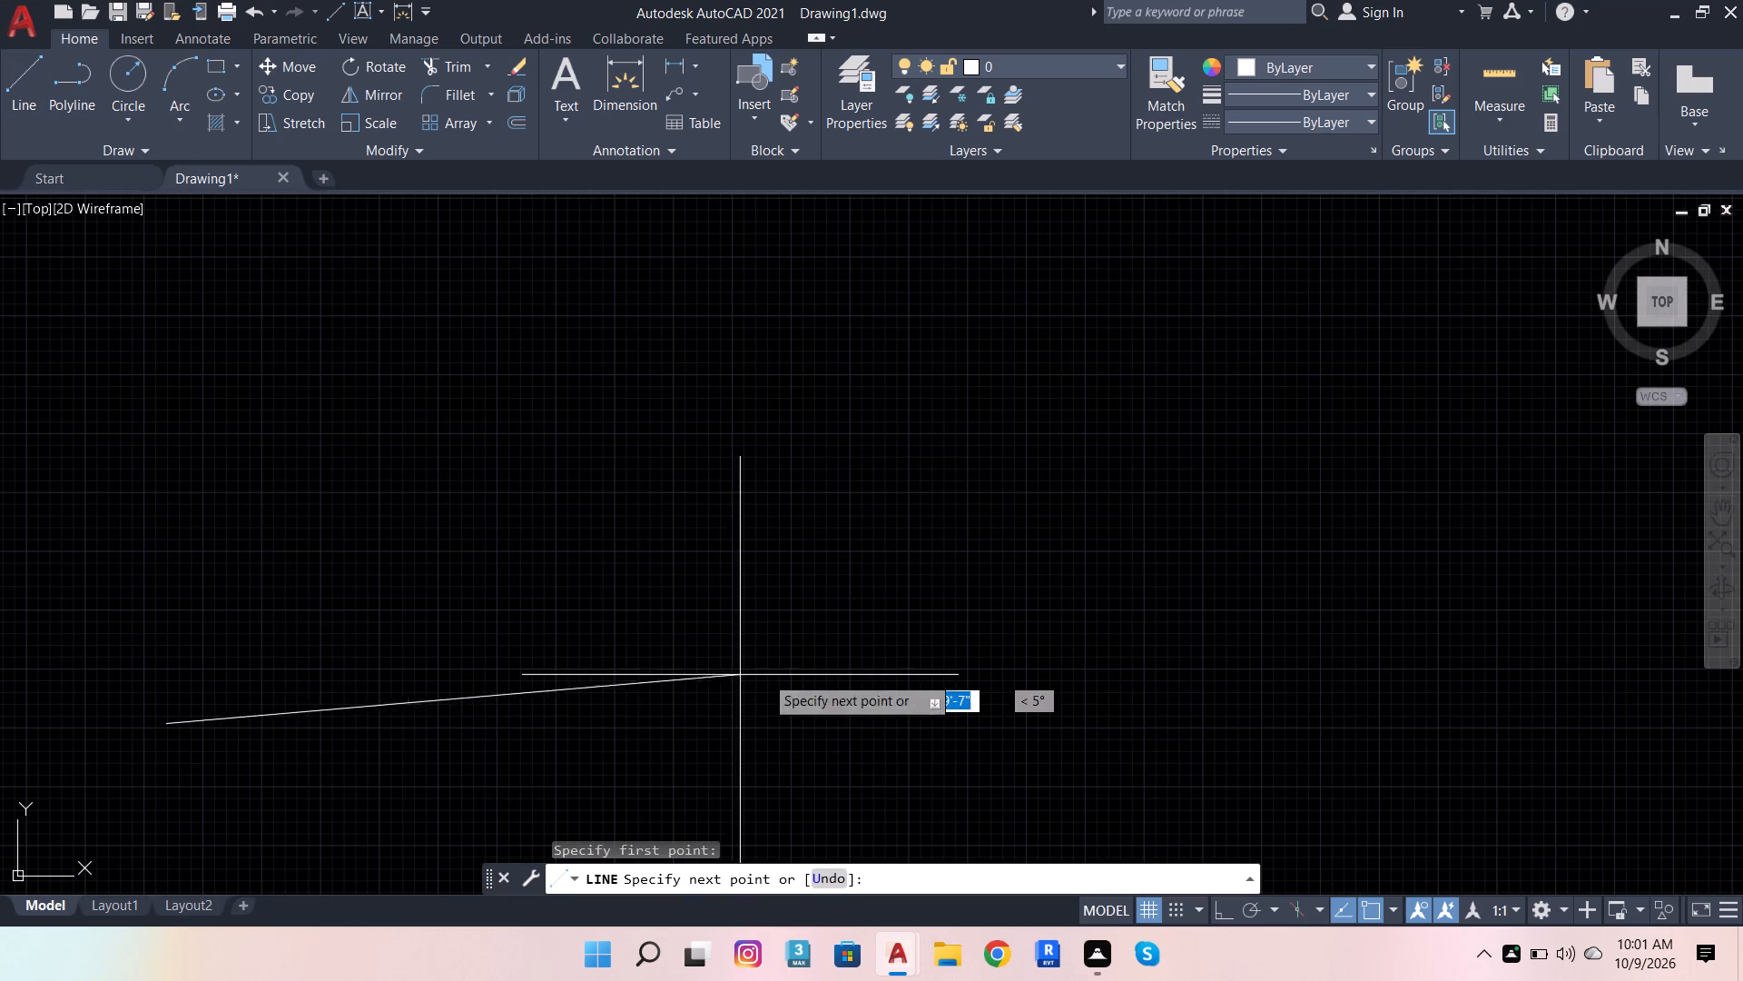
click(1222, 916)
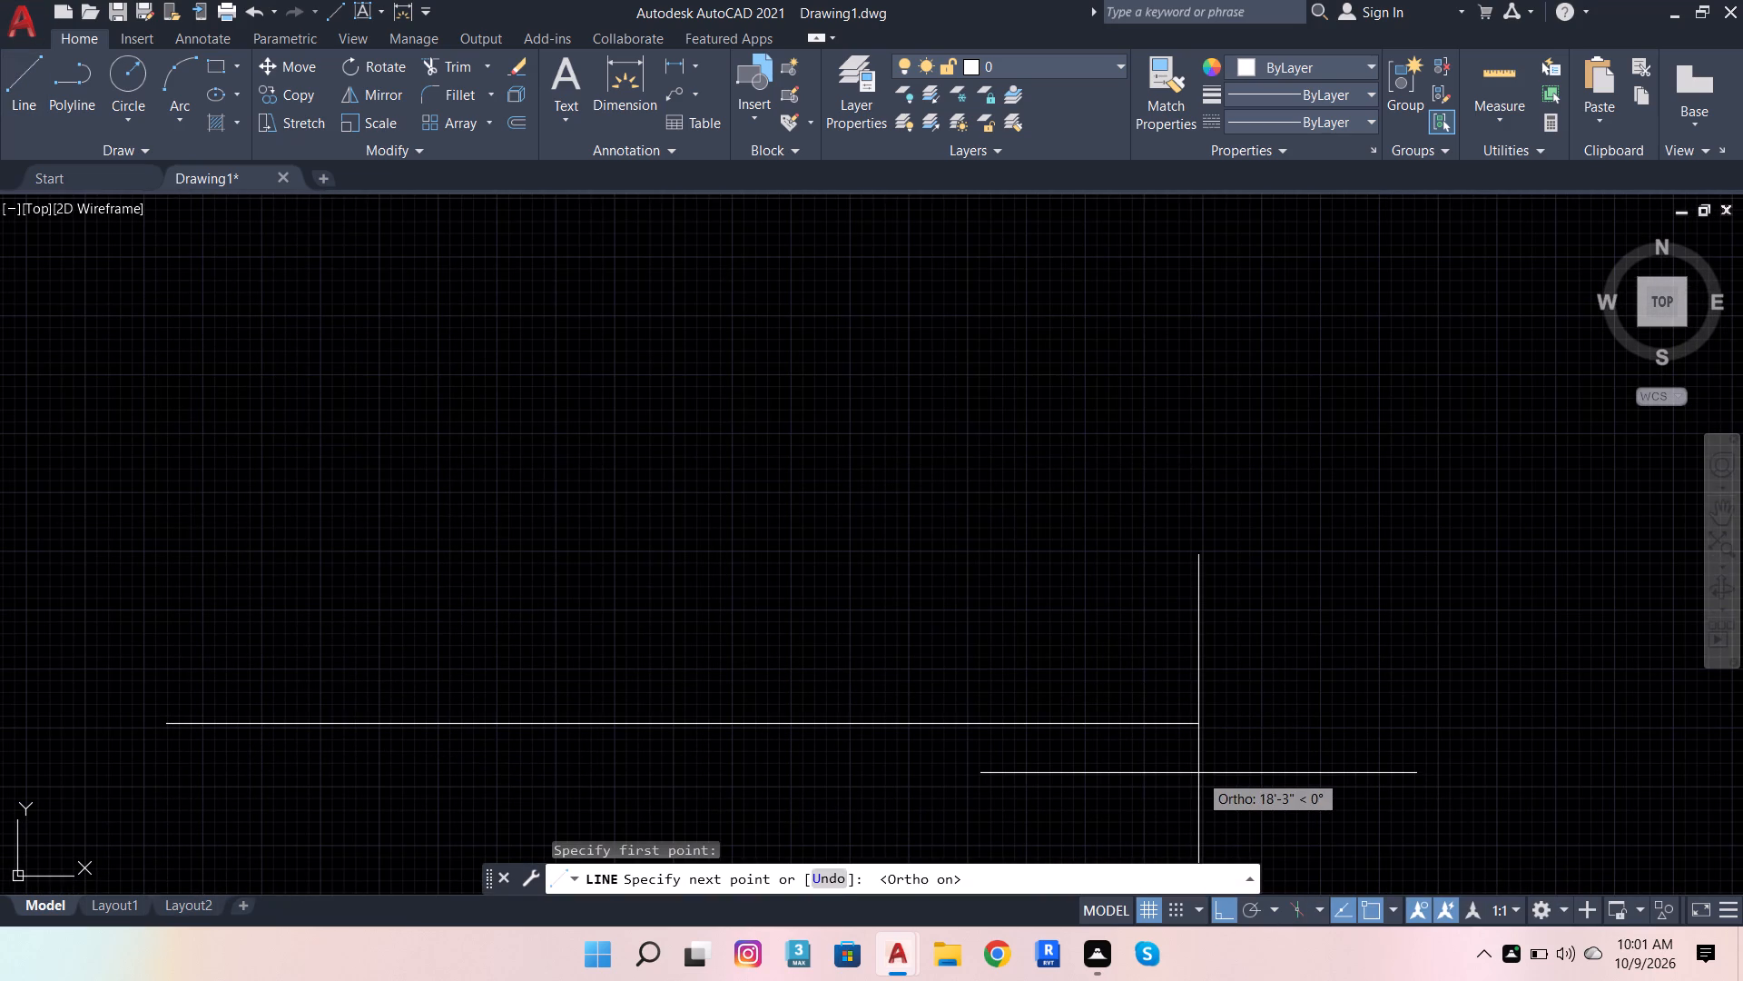
scroll(1300, 771, down, 5)
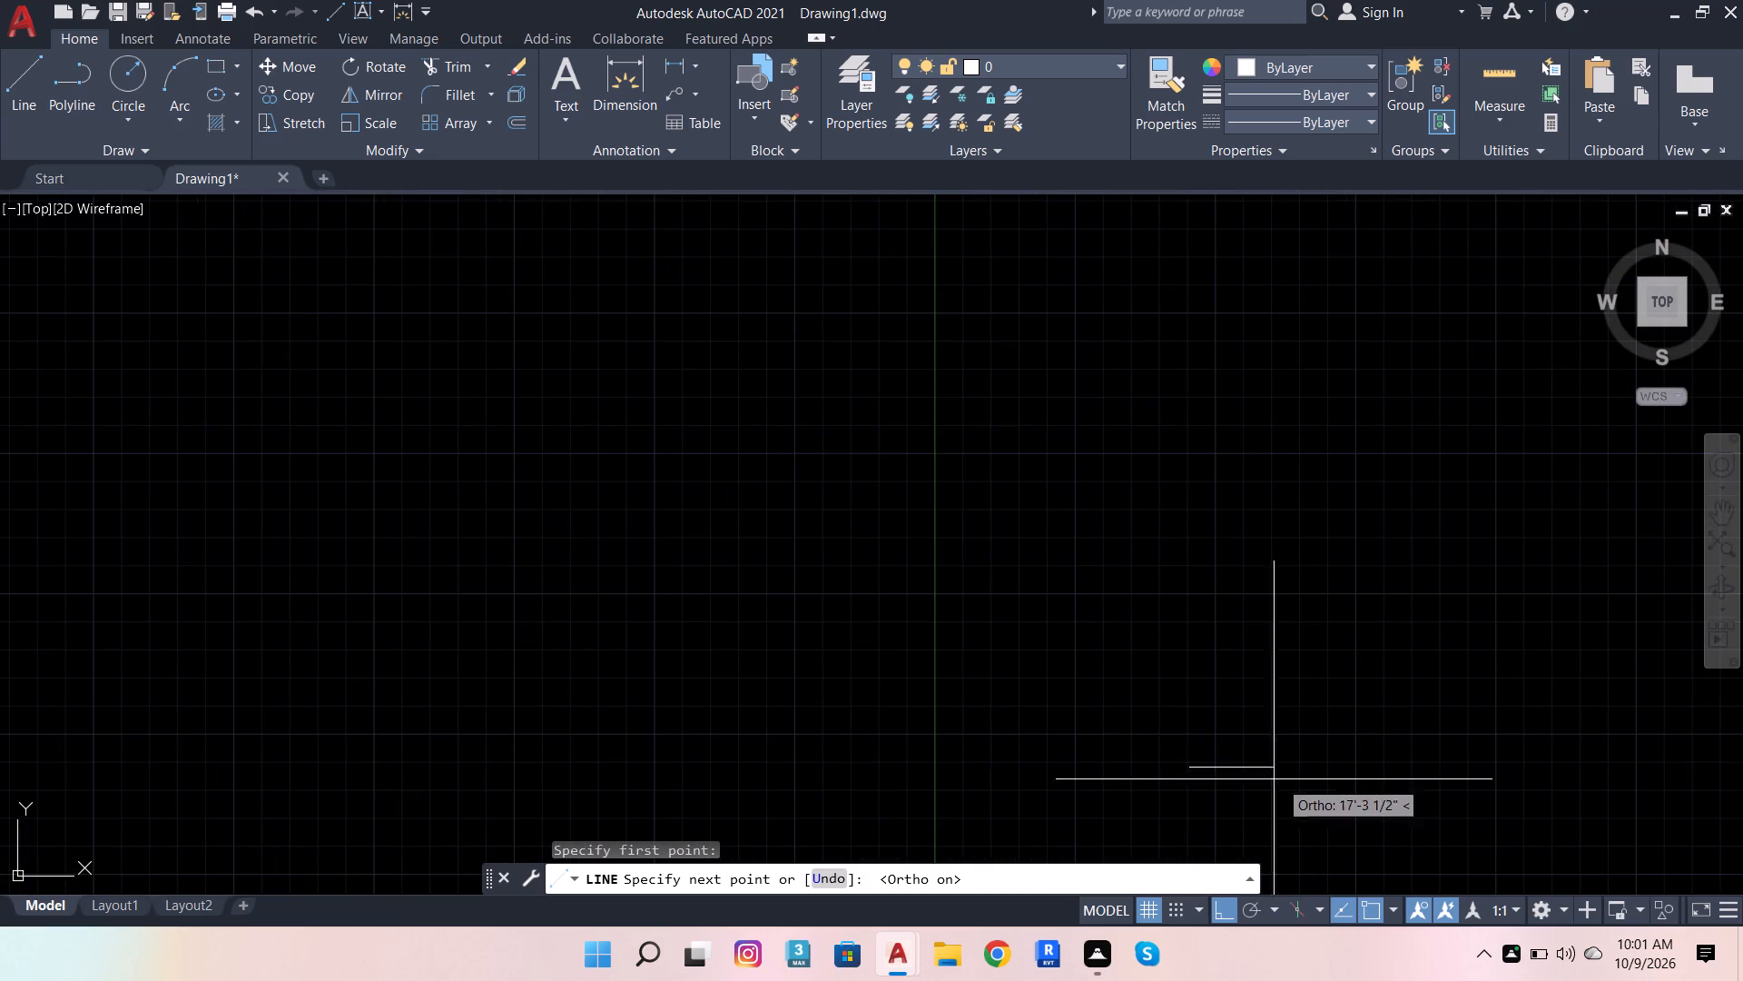
scroll(1088, 778, down, 2)
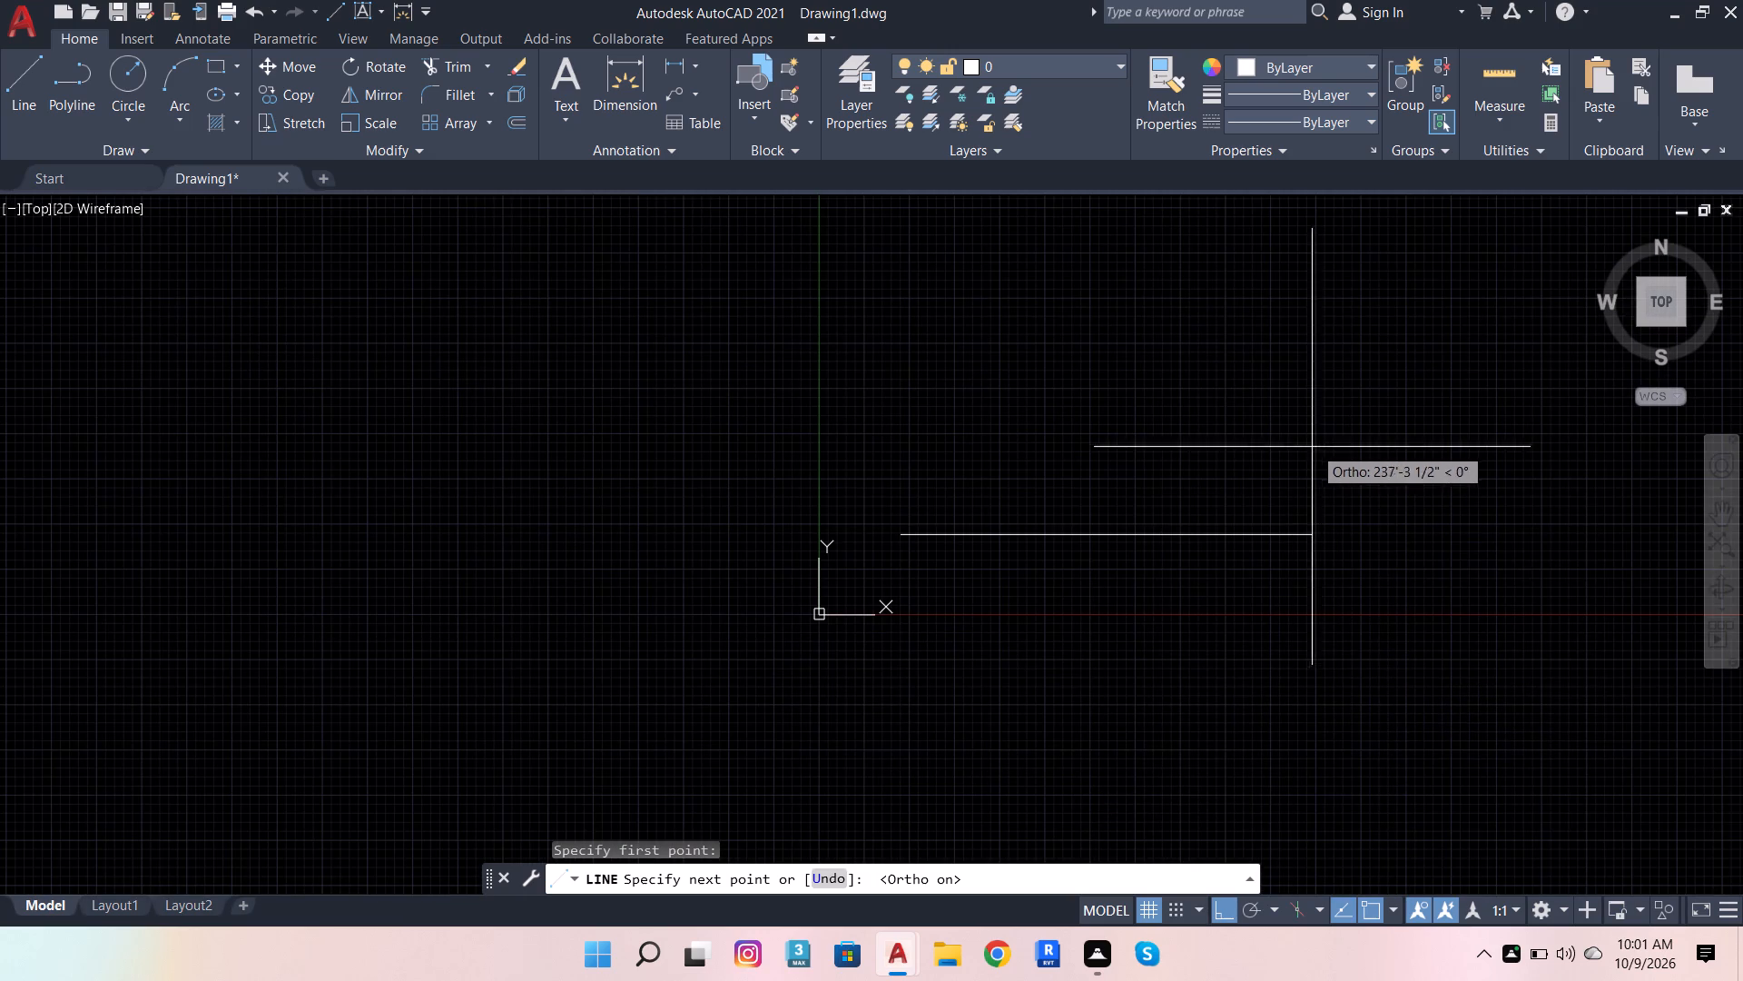
scroll(1306, 451, up, 3)
scroll(1318, 486, down, 2)
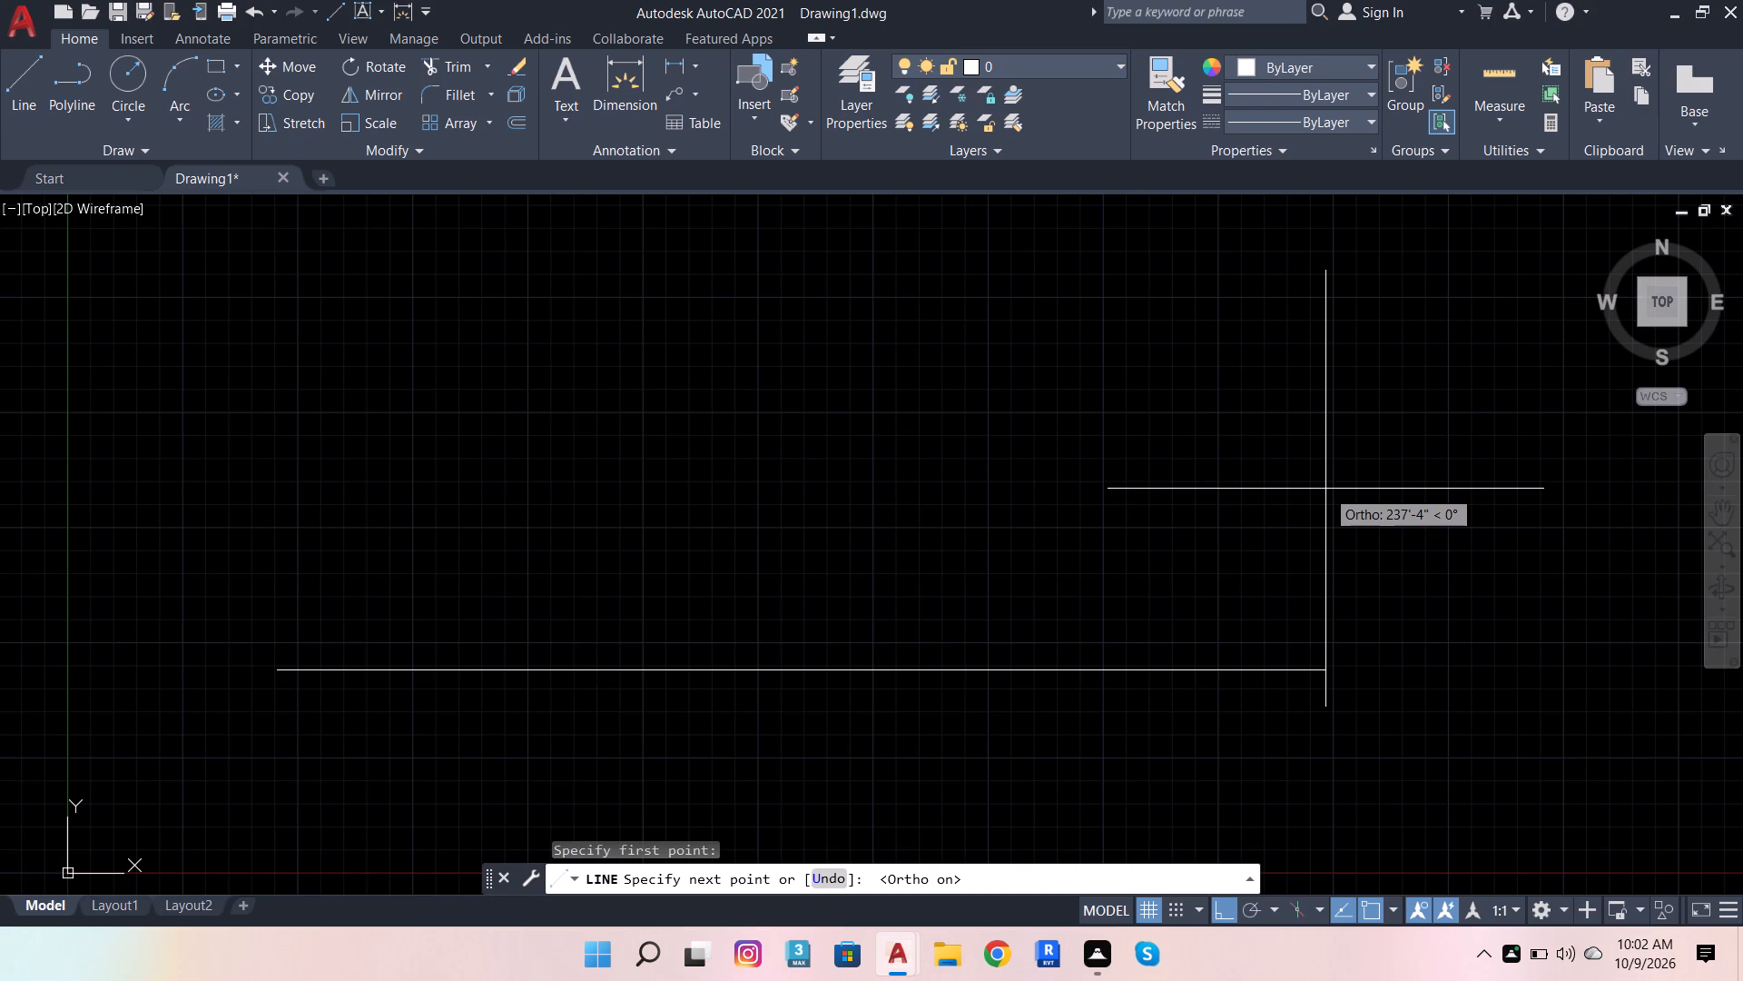
text(40')
key(Return)
Continue the line 60' upward and 40' back to the left, and close the rectangle at its starting corner.
scroll(836, 608, down, 4)
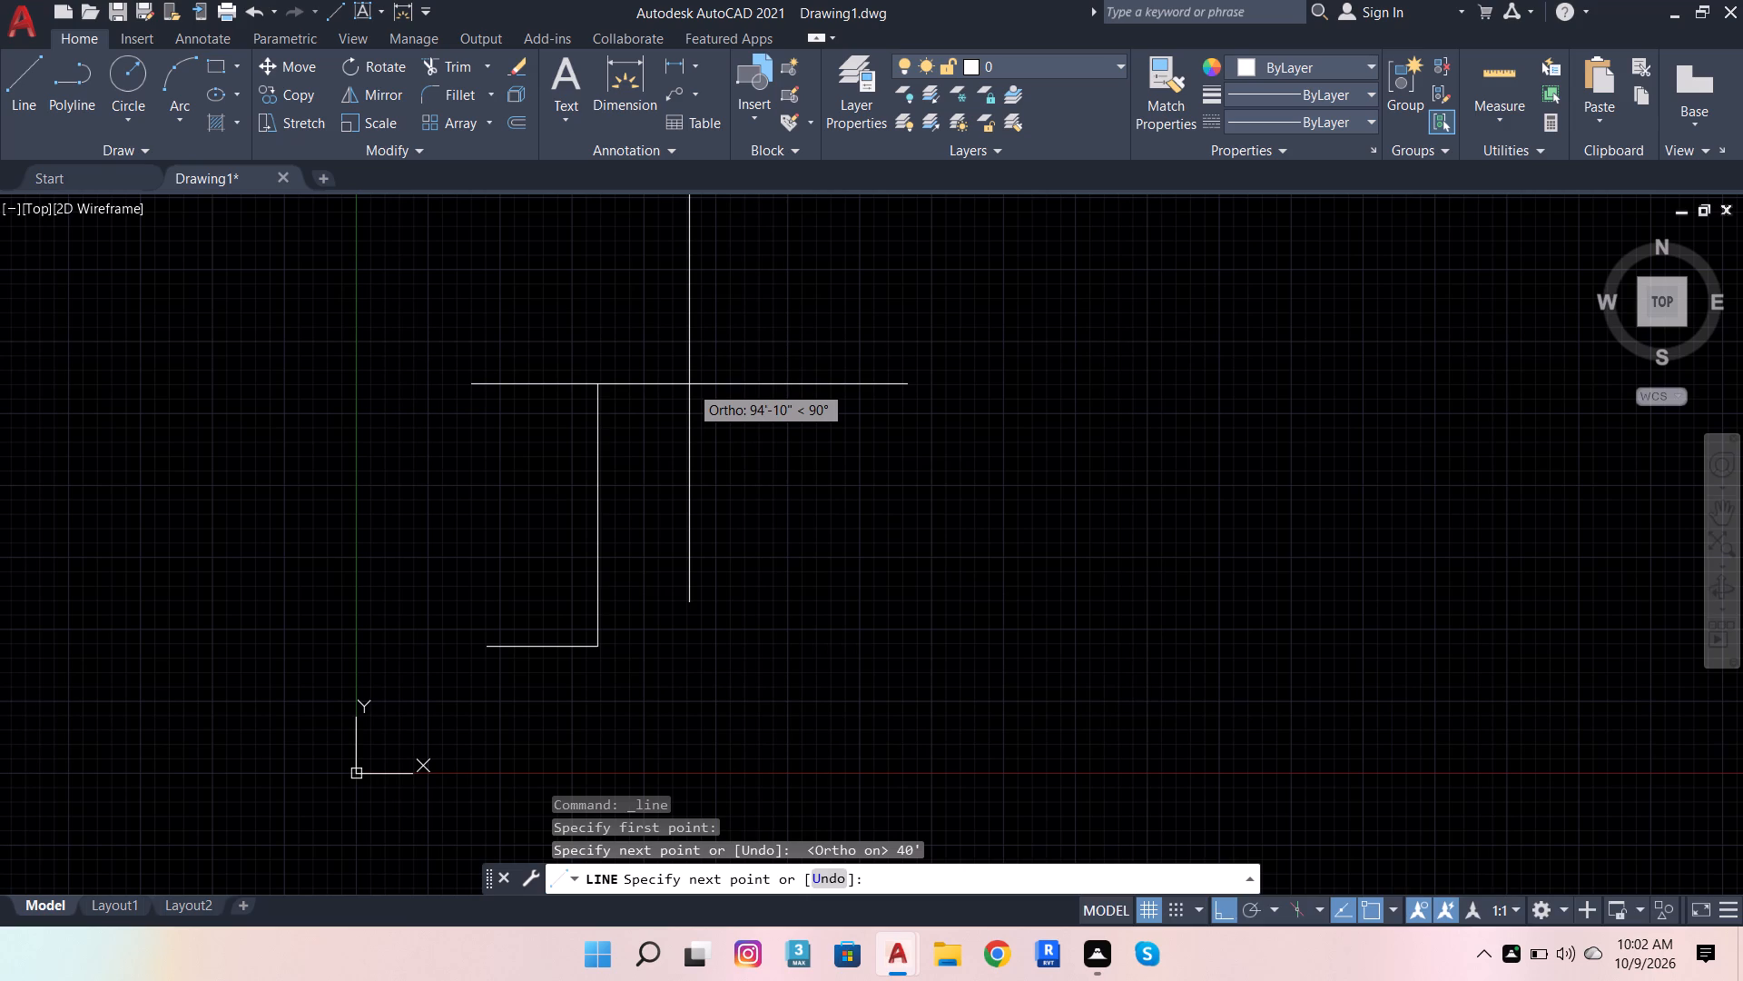
text(60')
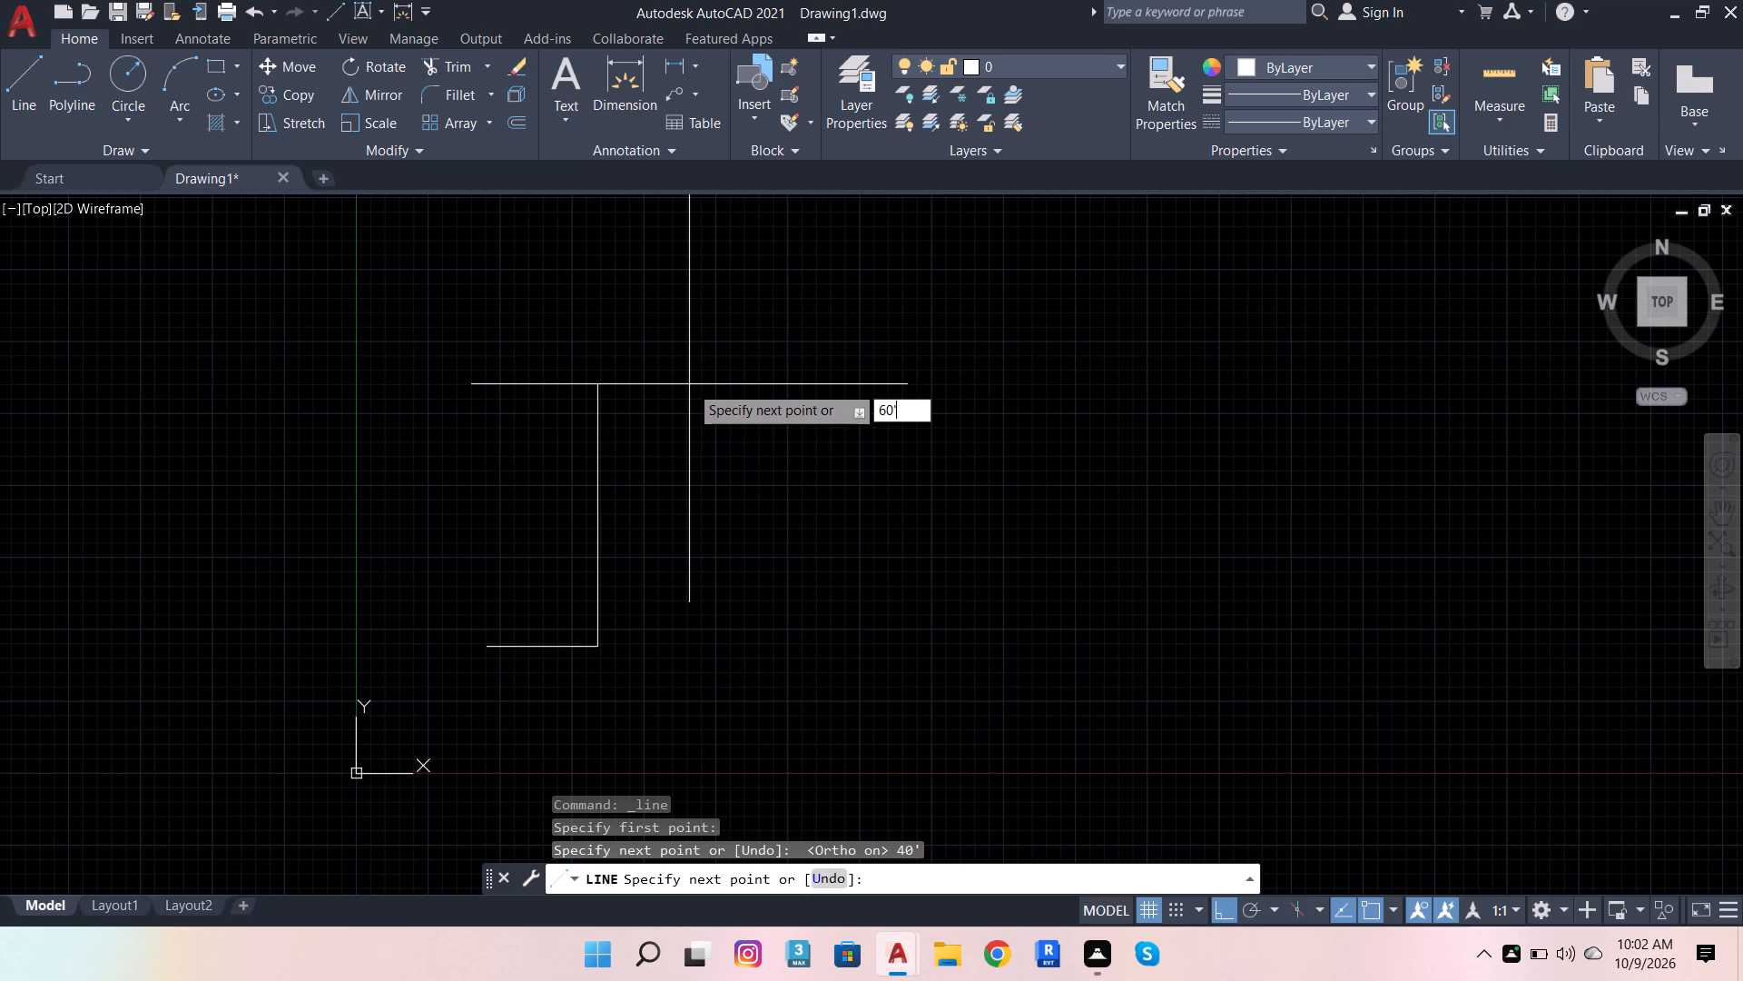
key(Return)
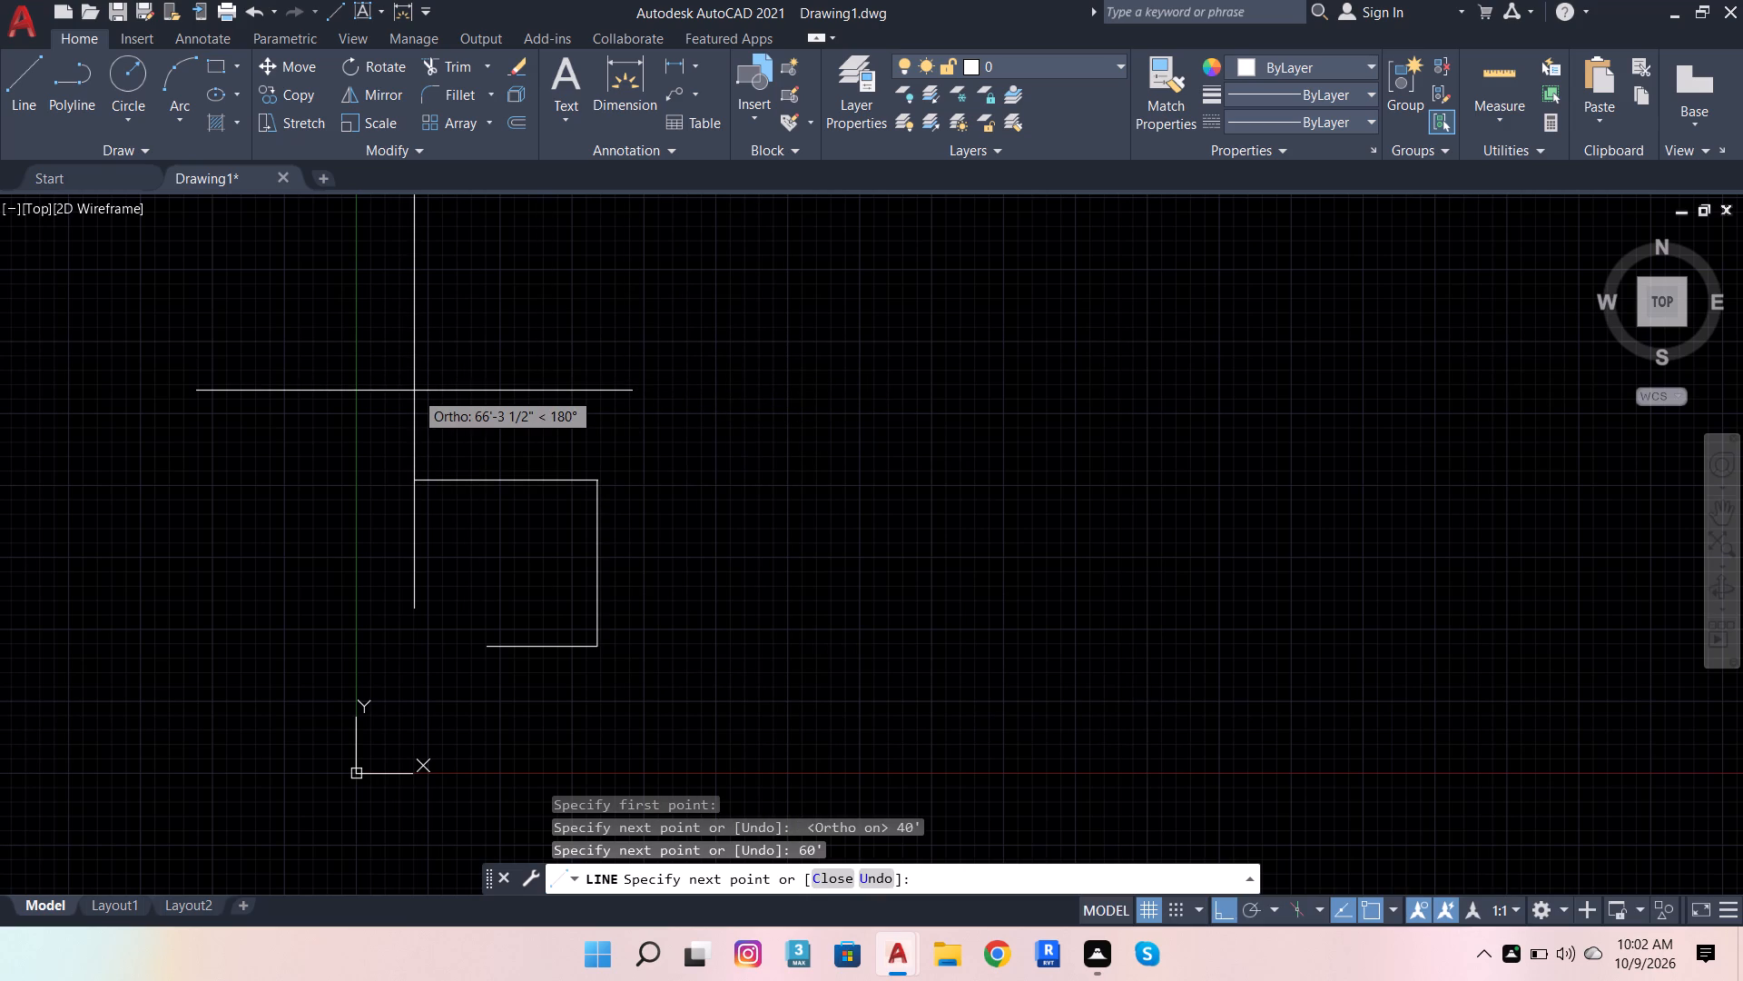
text(40')
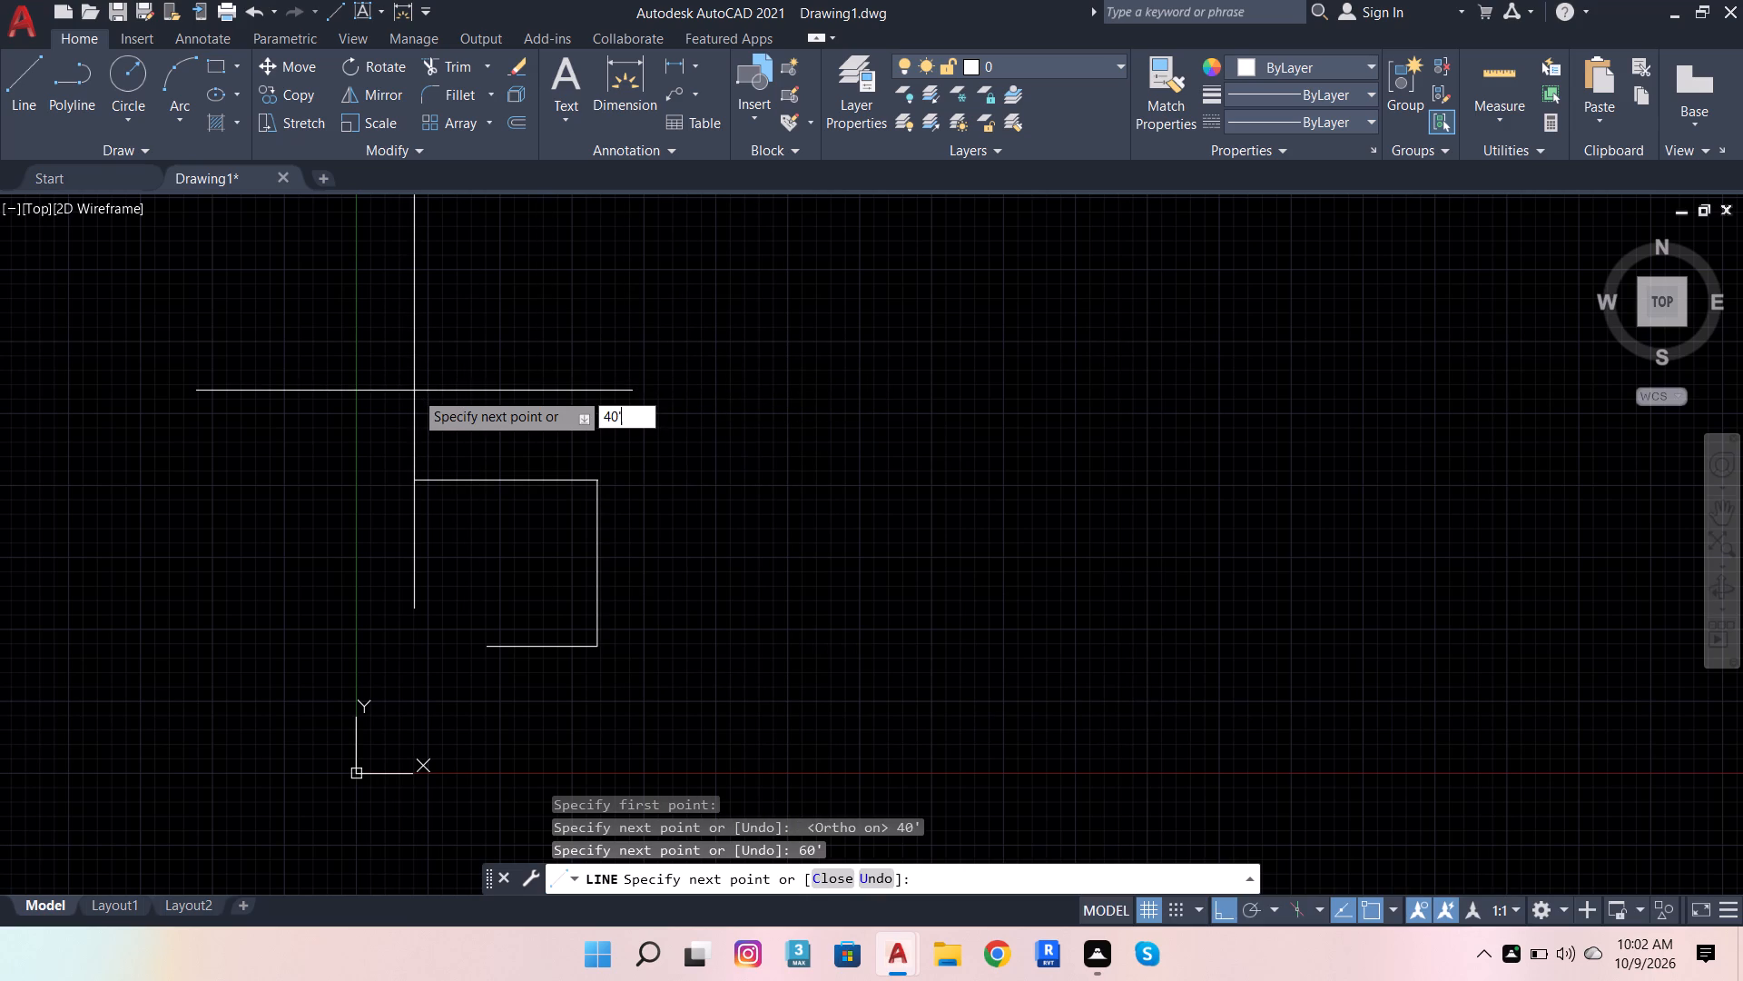
key(Return)
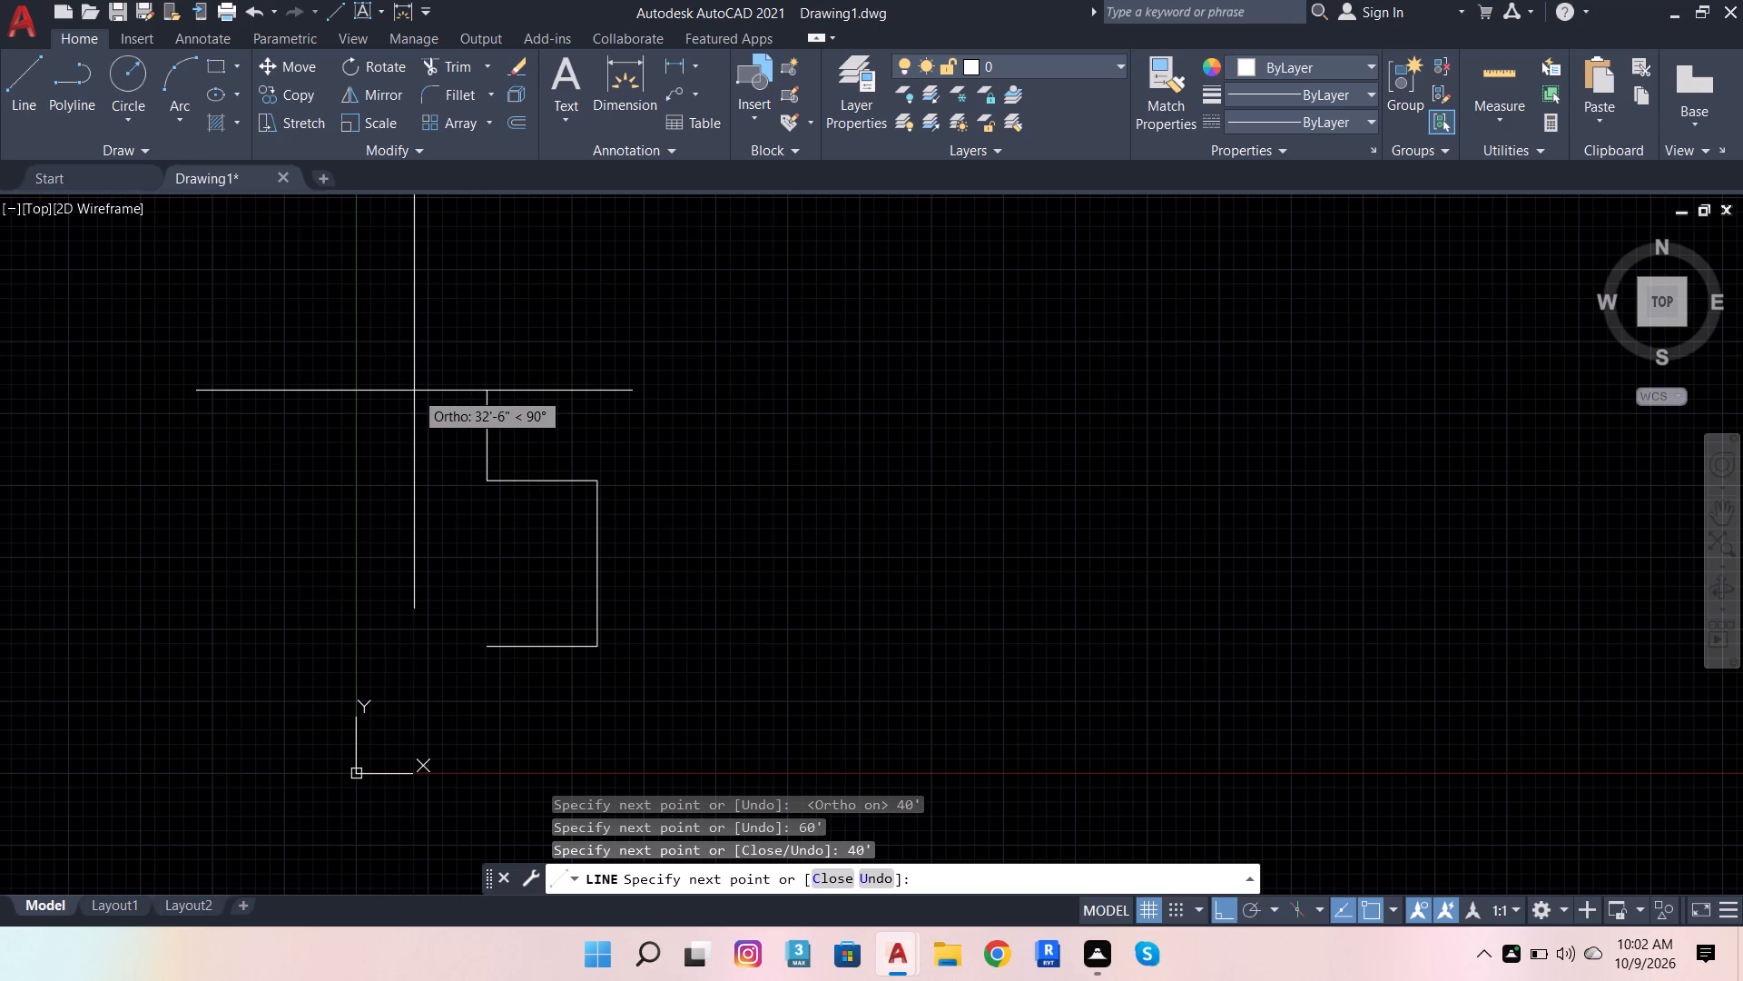
click(491, 644)
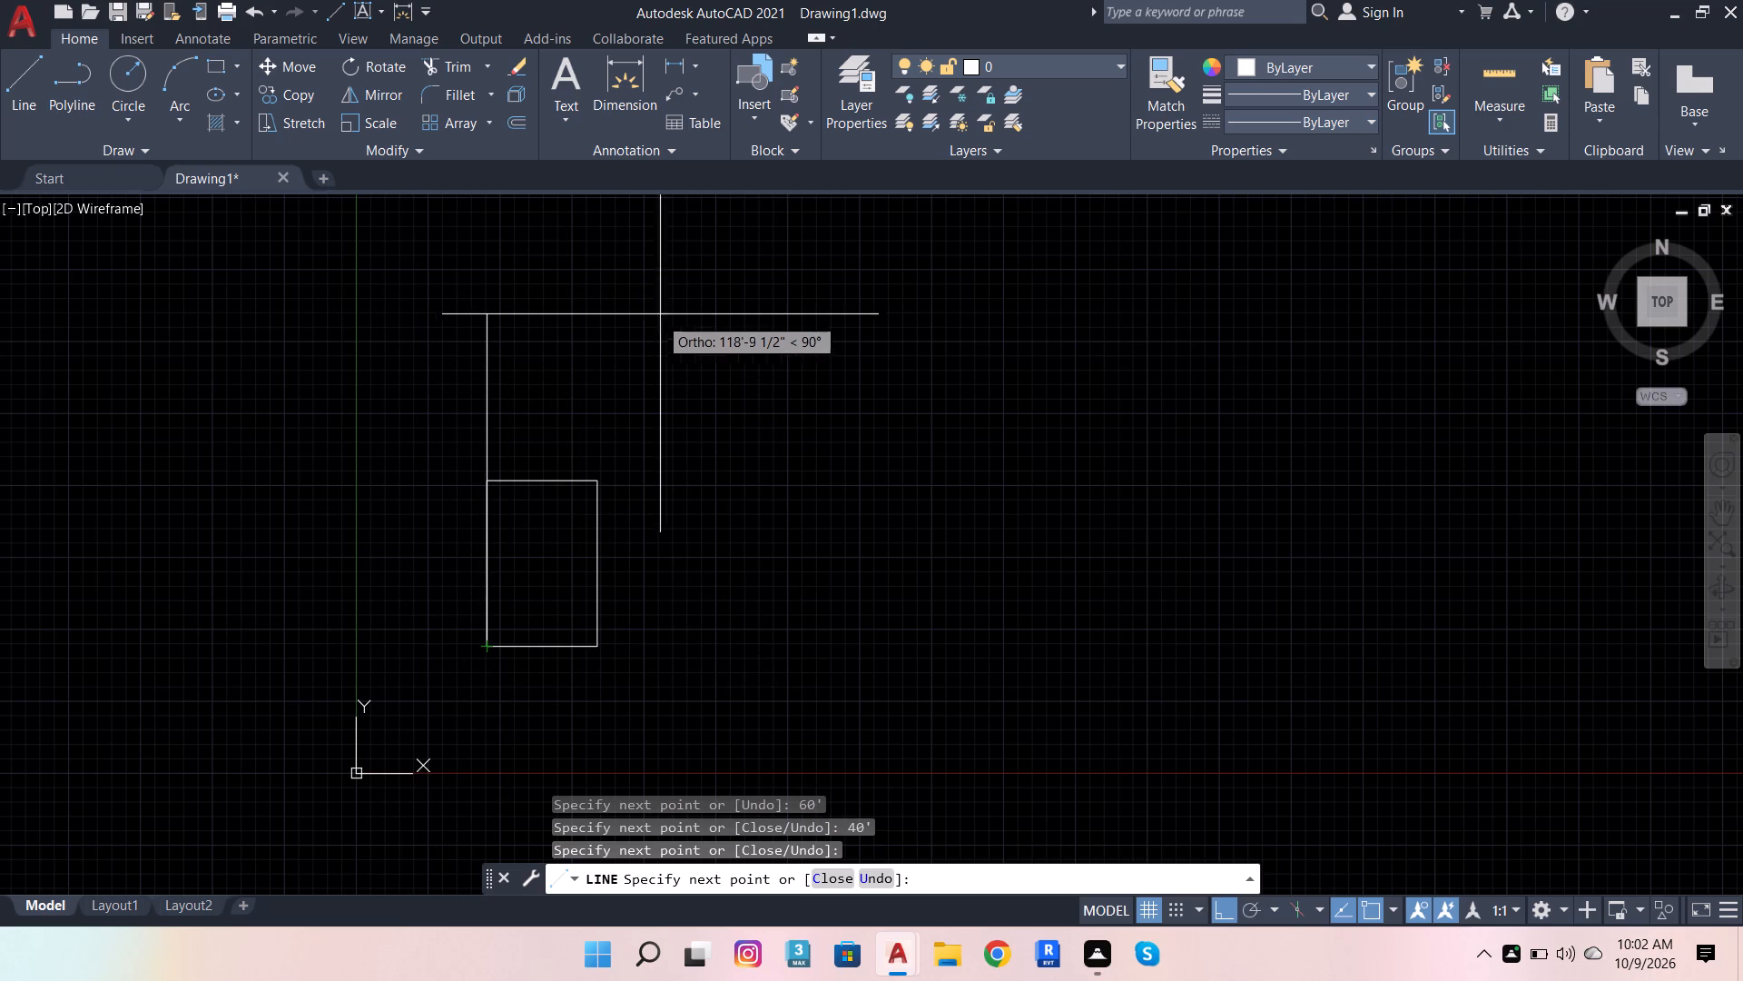
key(space)
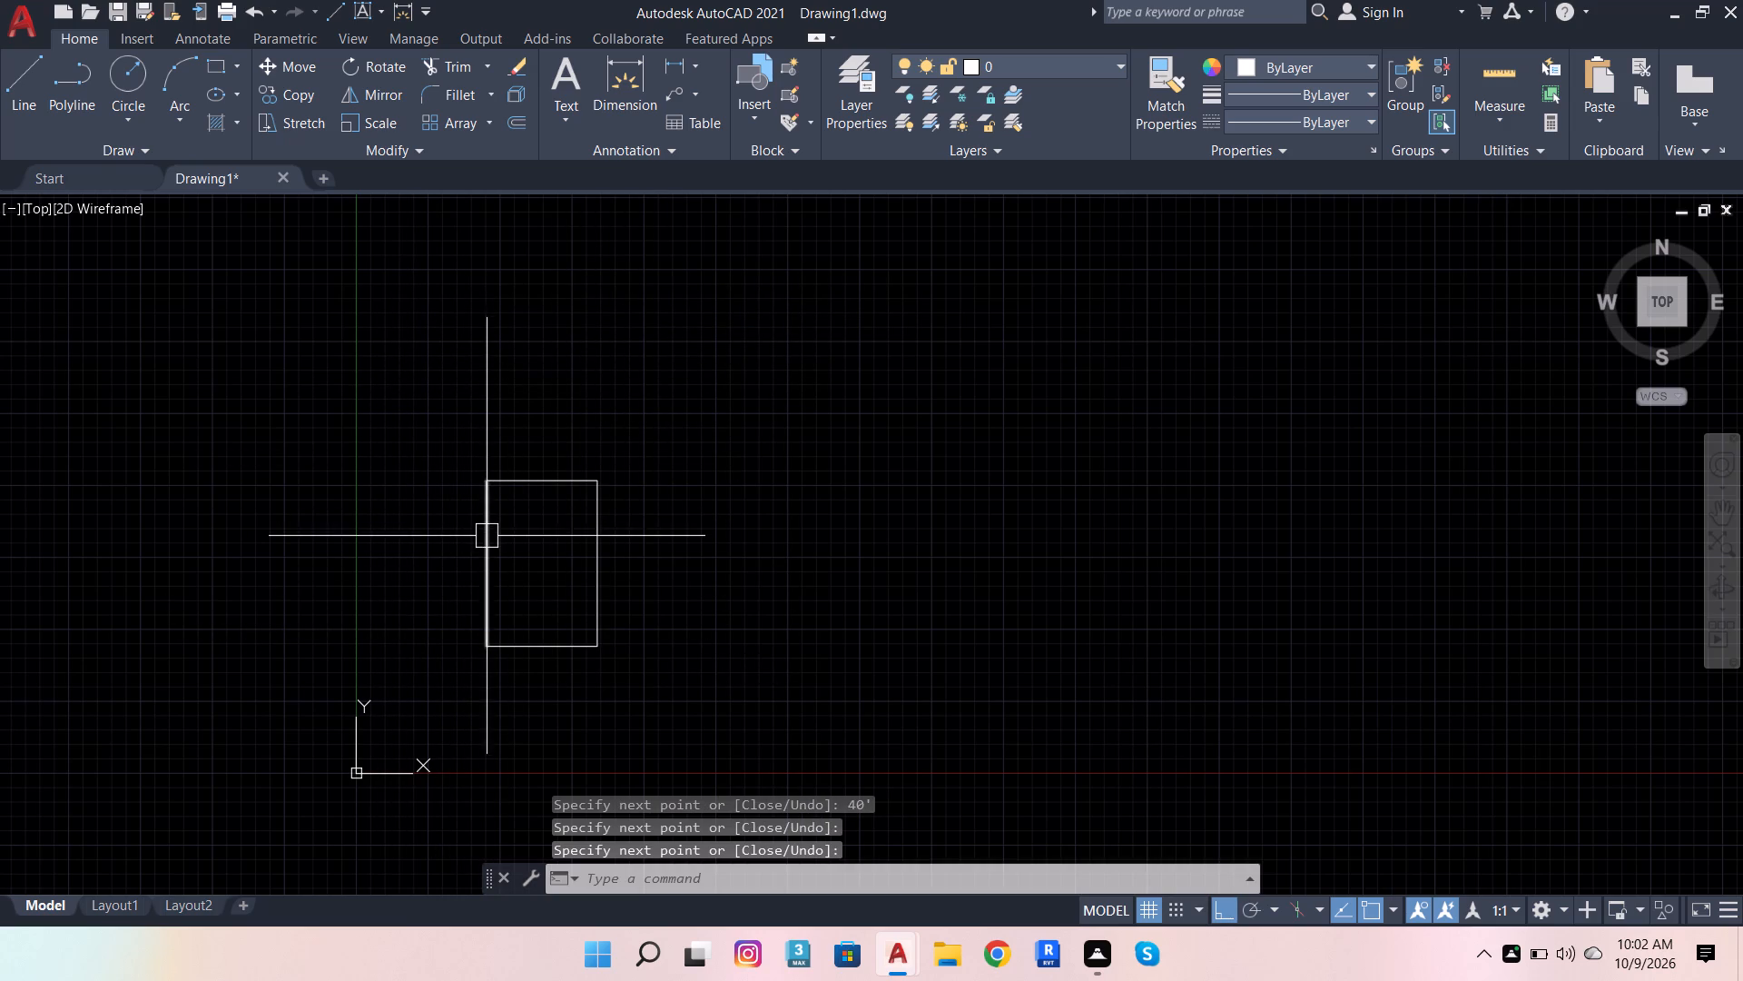
Select the left vertical edge of the rectangle.
click(487, 538)
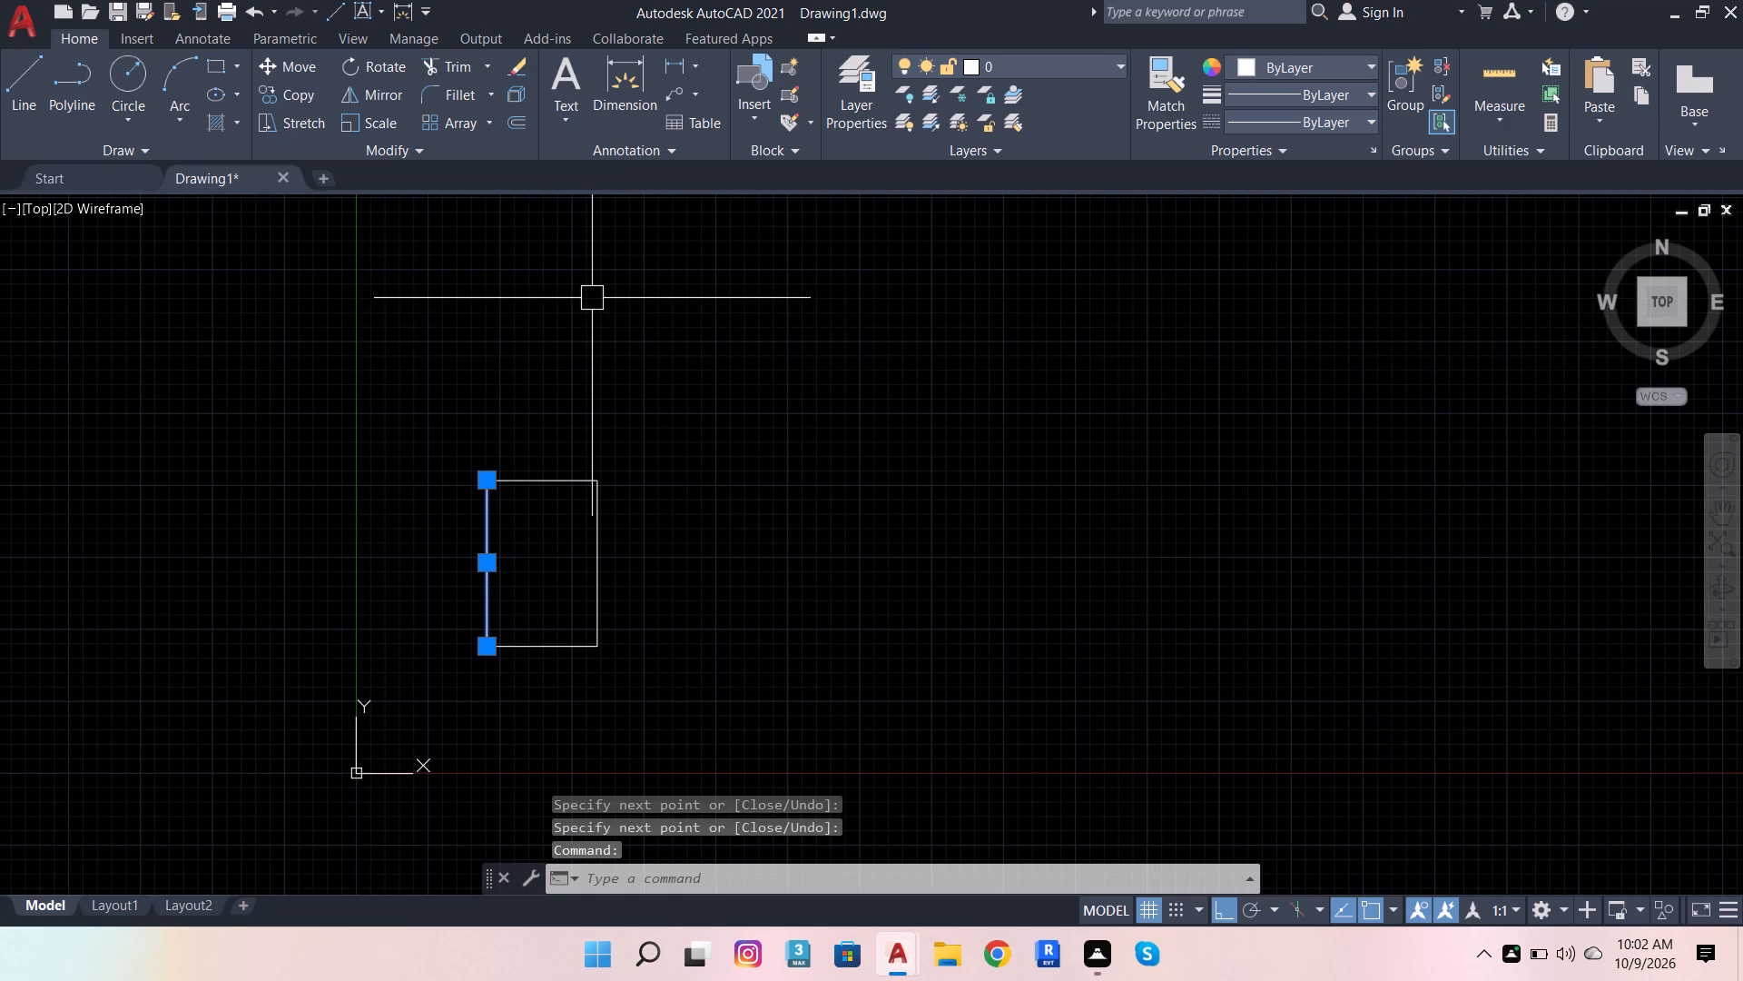
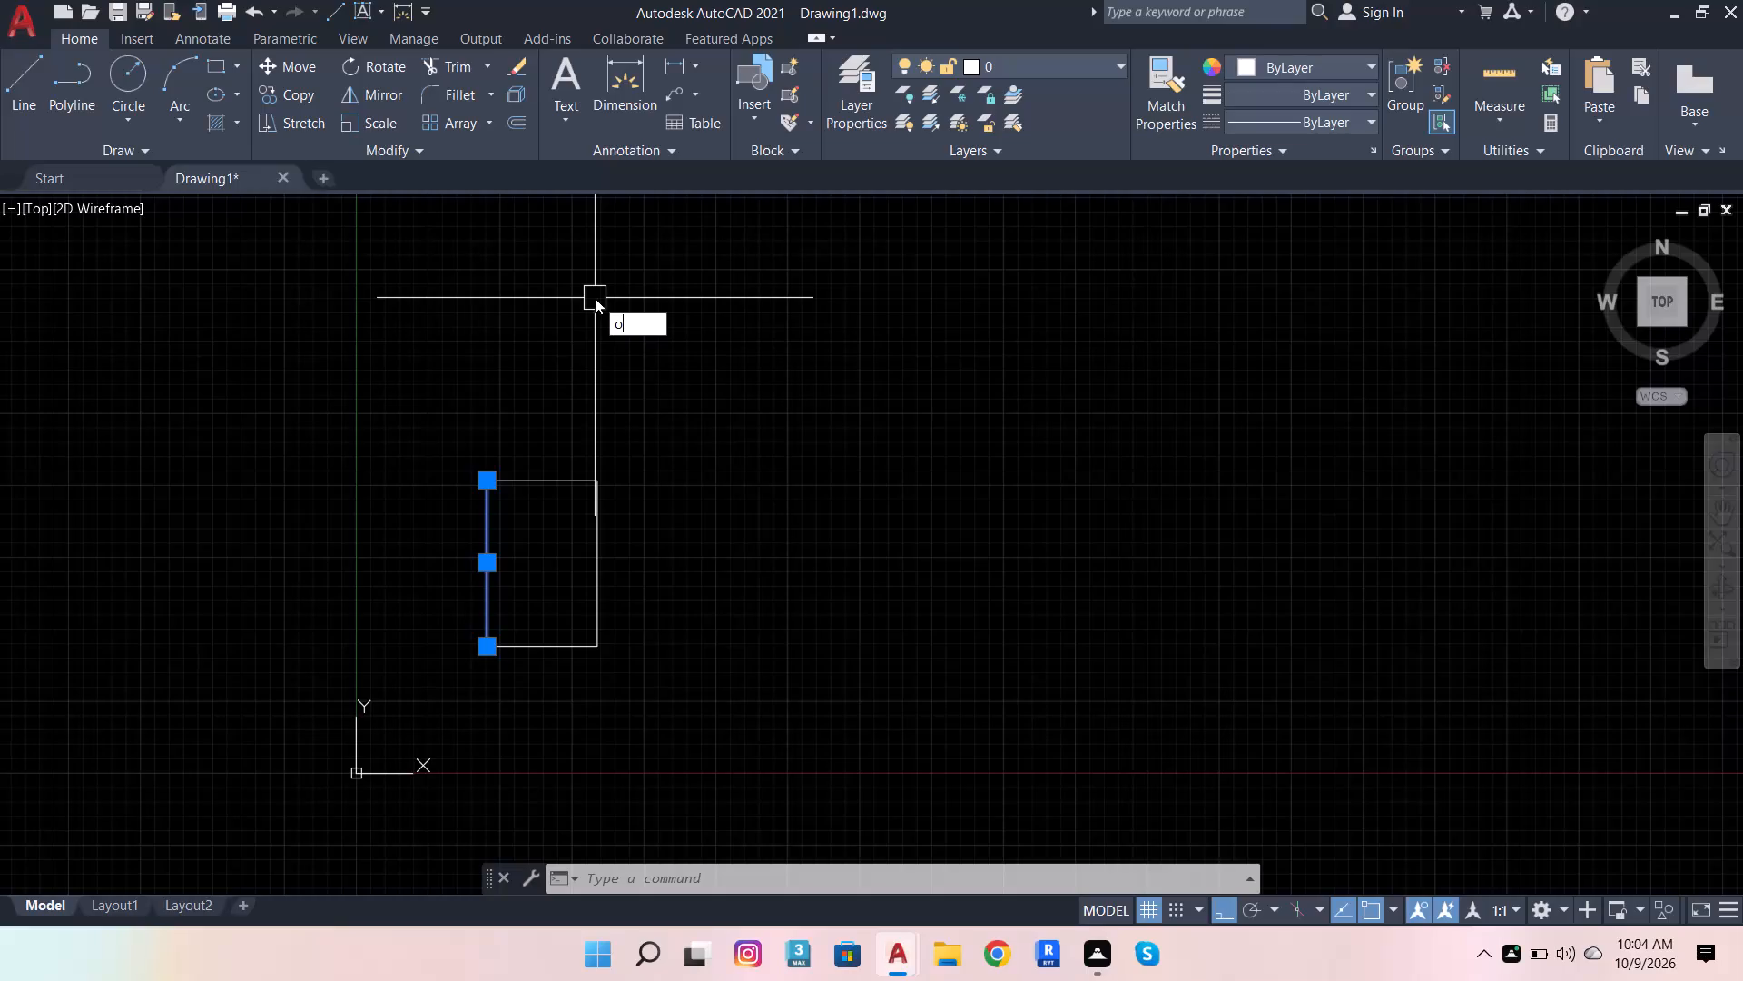
Offset the left and top edges of the rectangle 9" inward to start the wall thickness.
click(750, 350)
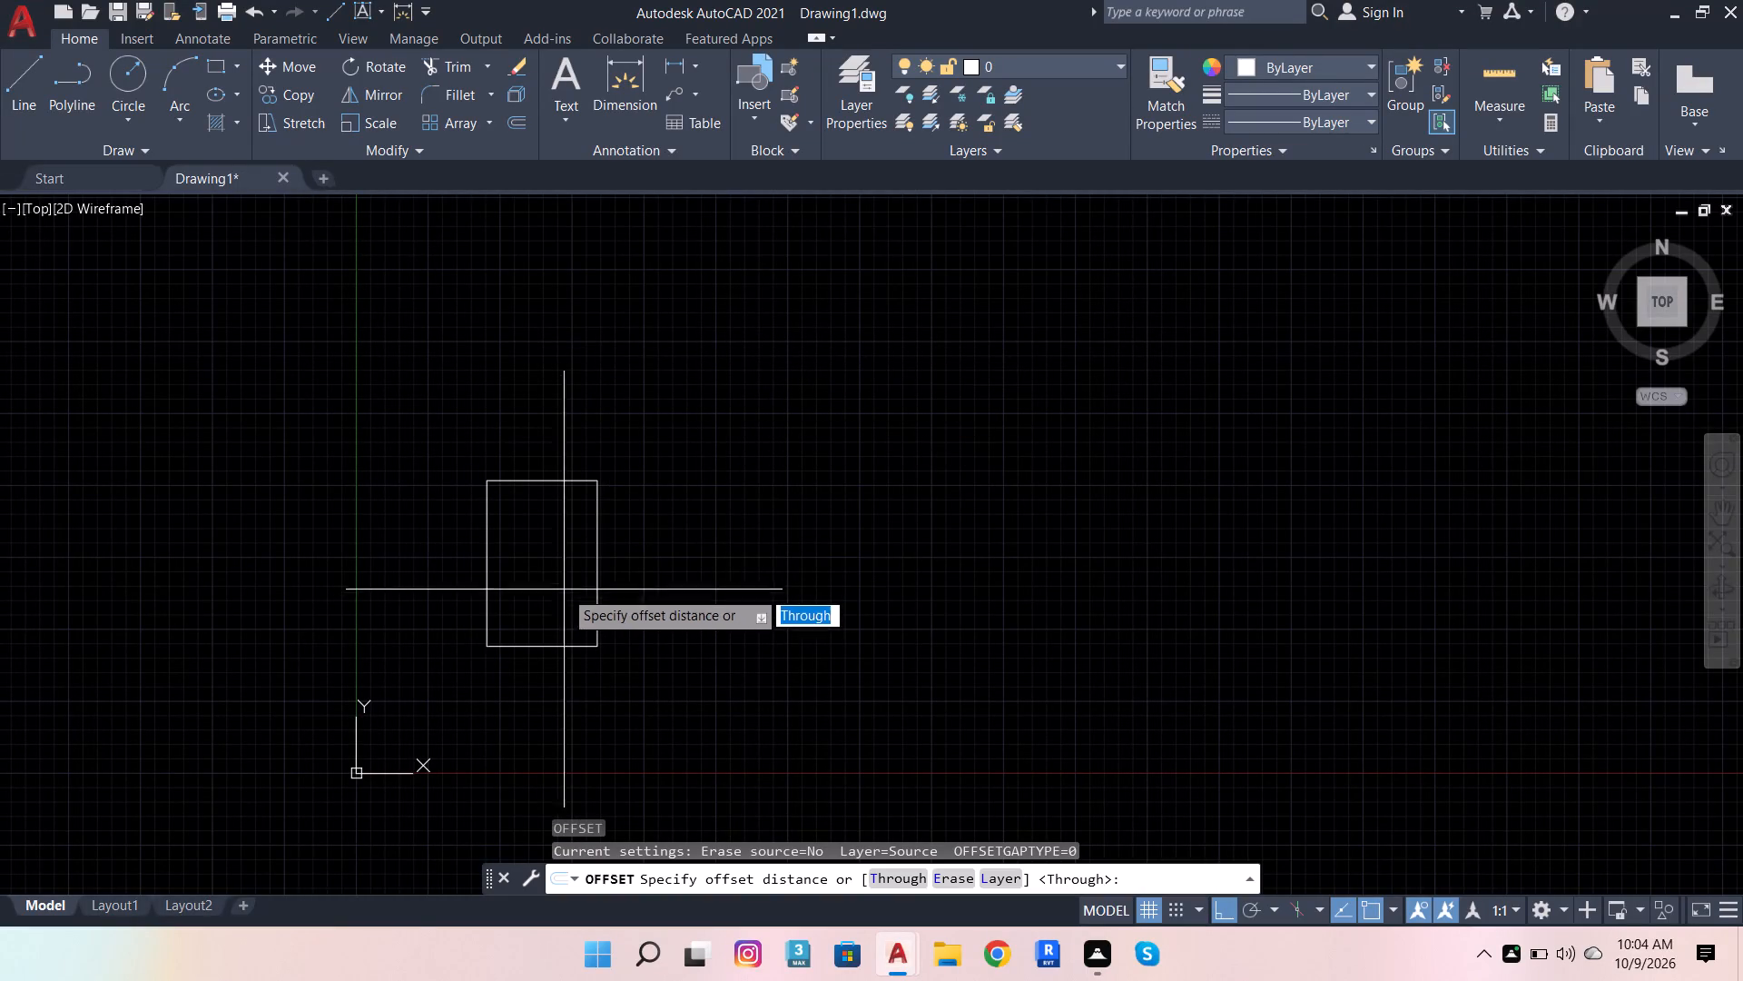
click(495, 640)
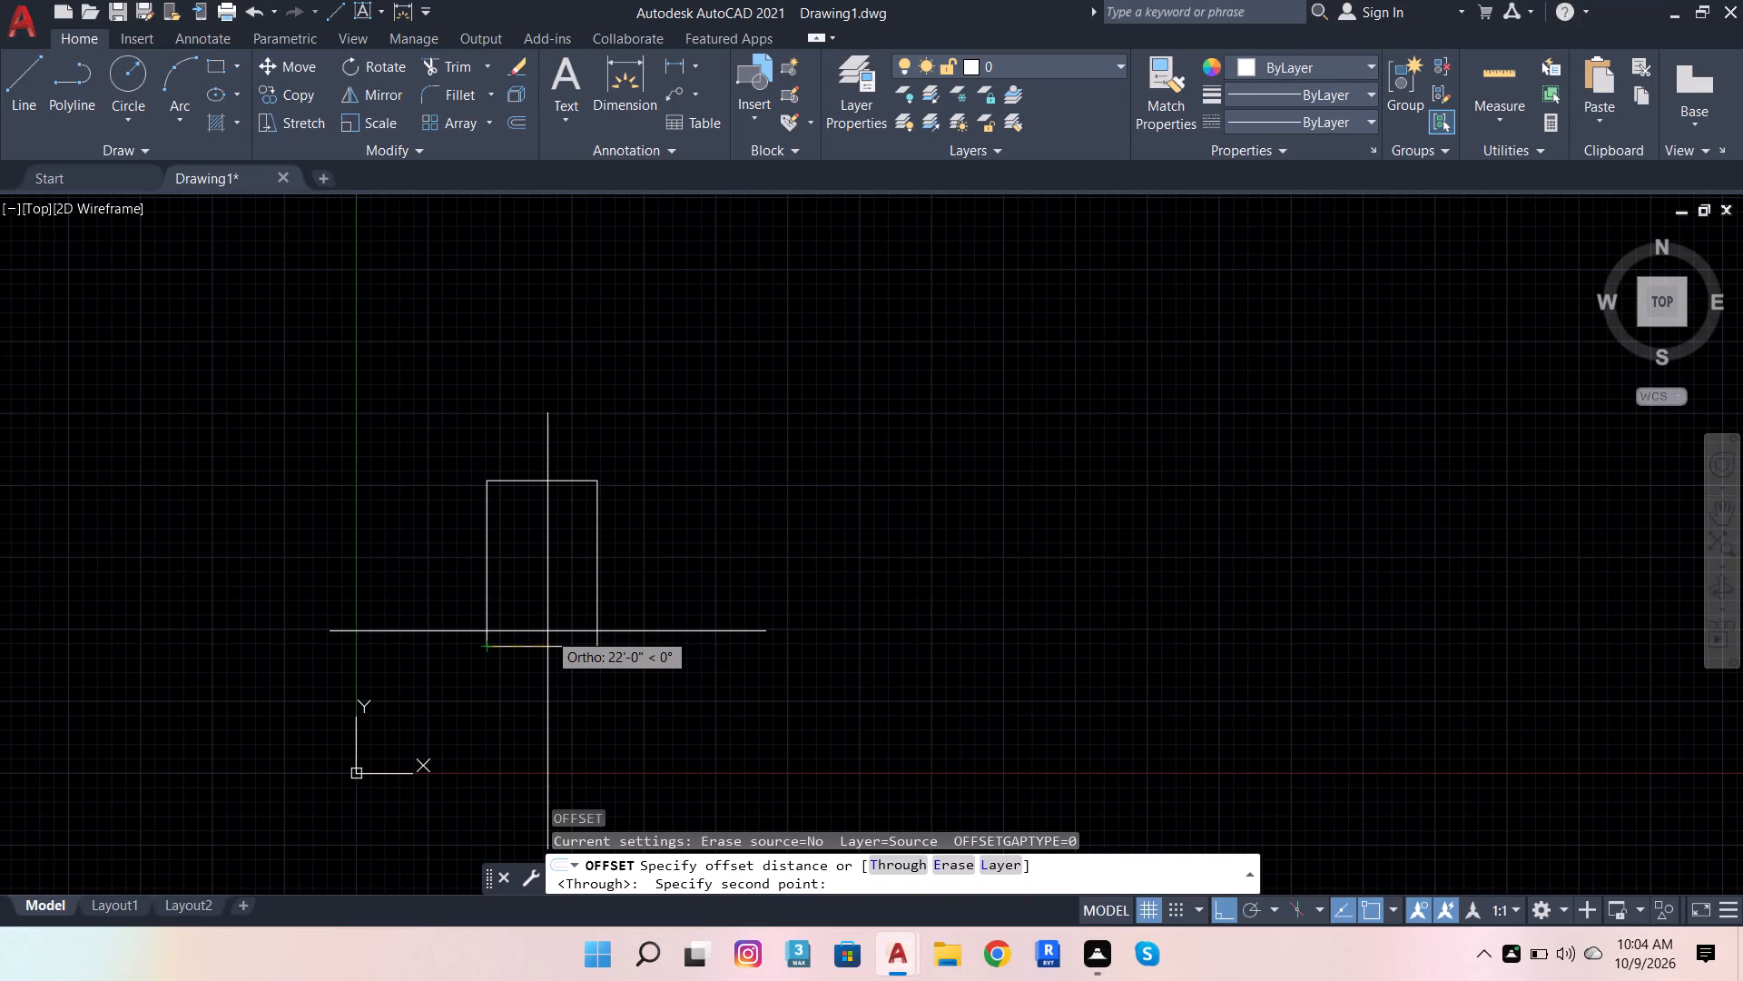
key(9)
key(Return)
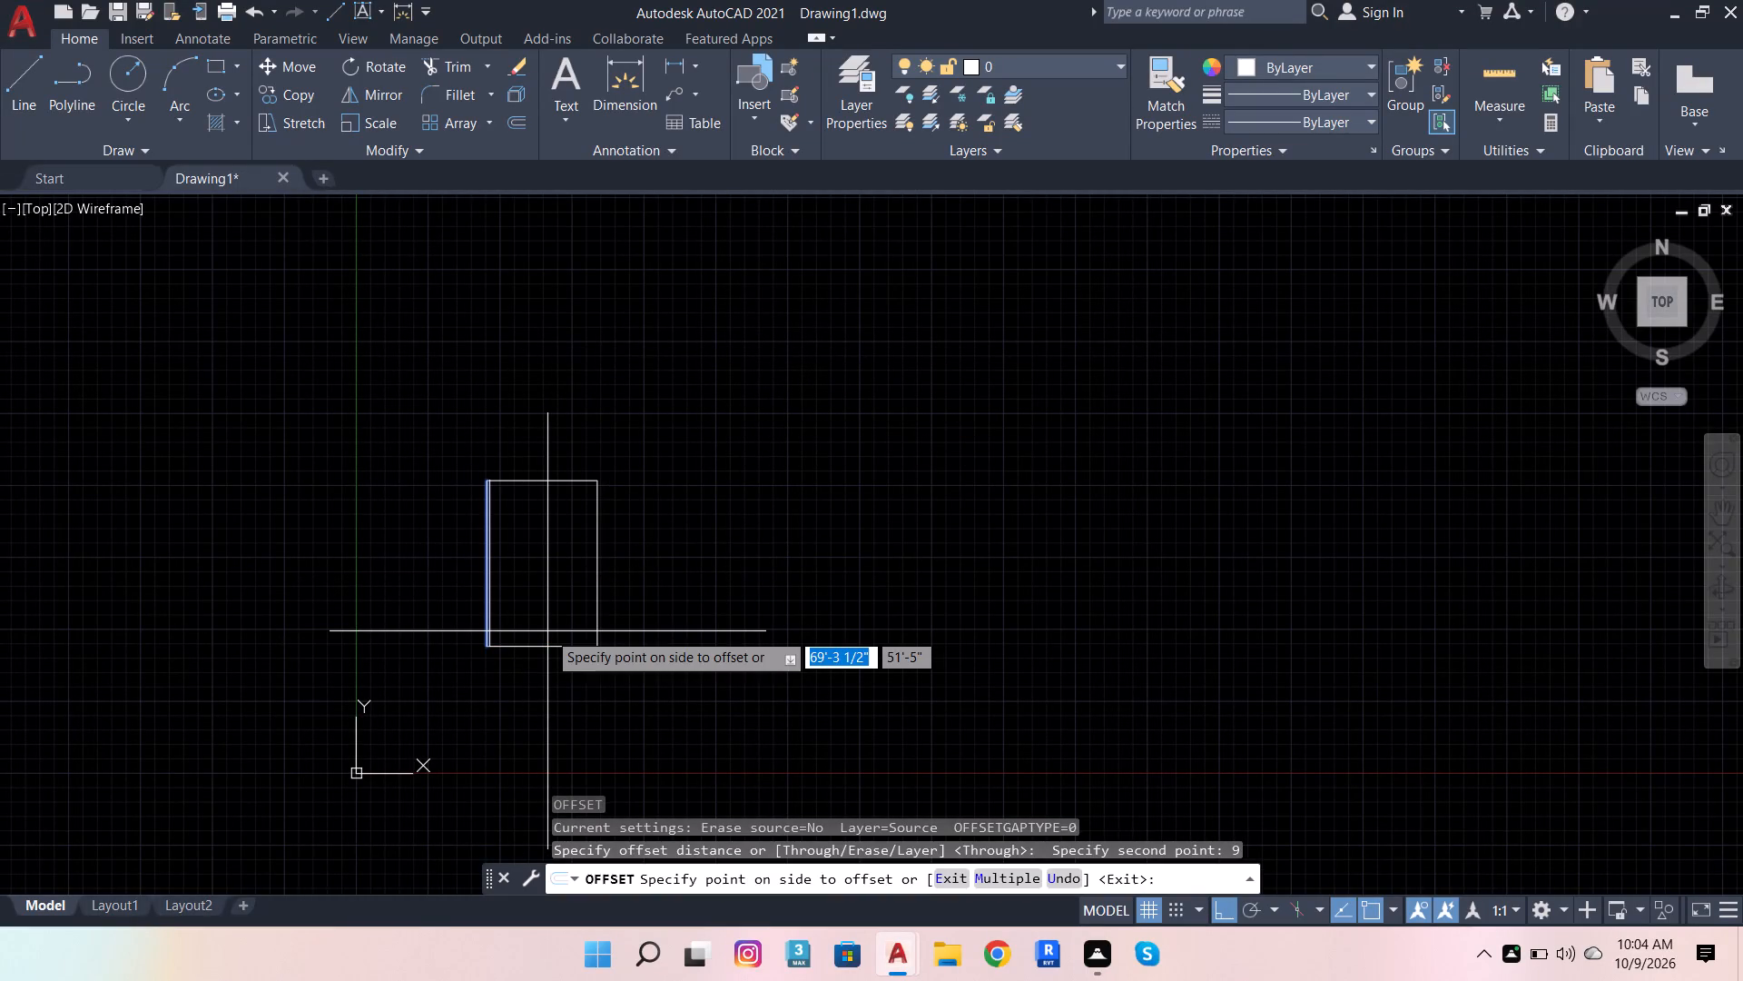
click(547, 631)
scroll(665, 273, up, 2)
scroll(790, 460, down, 4)
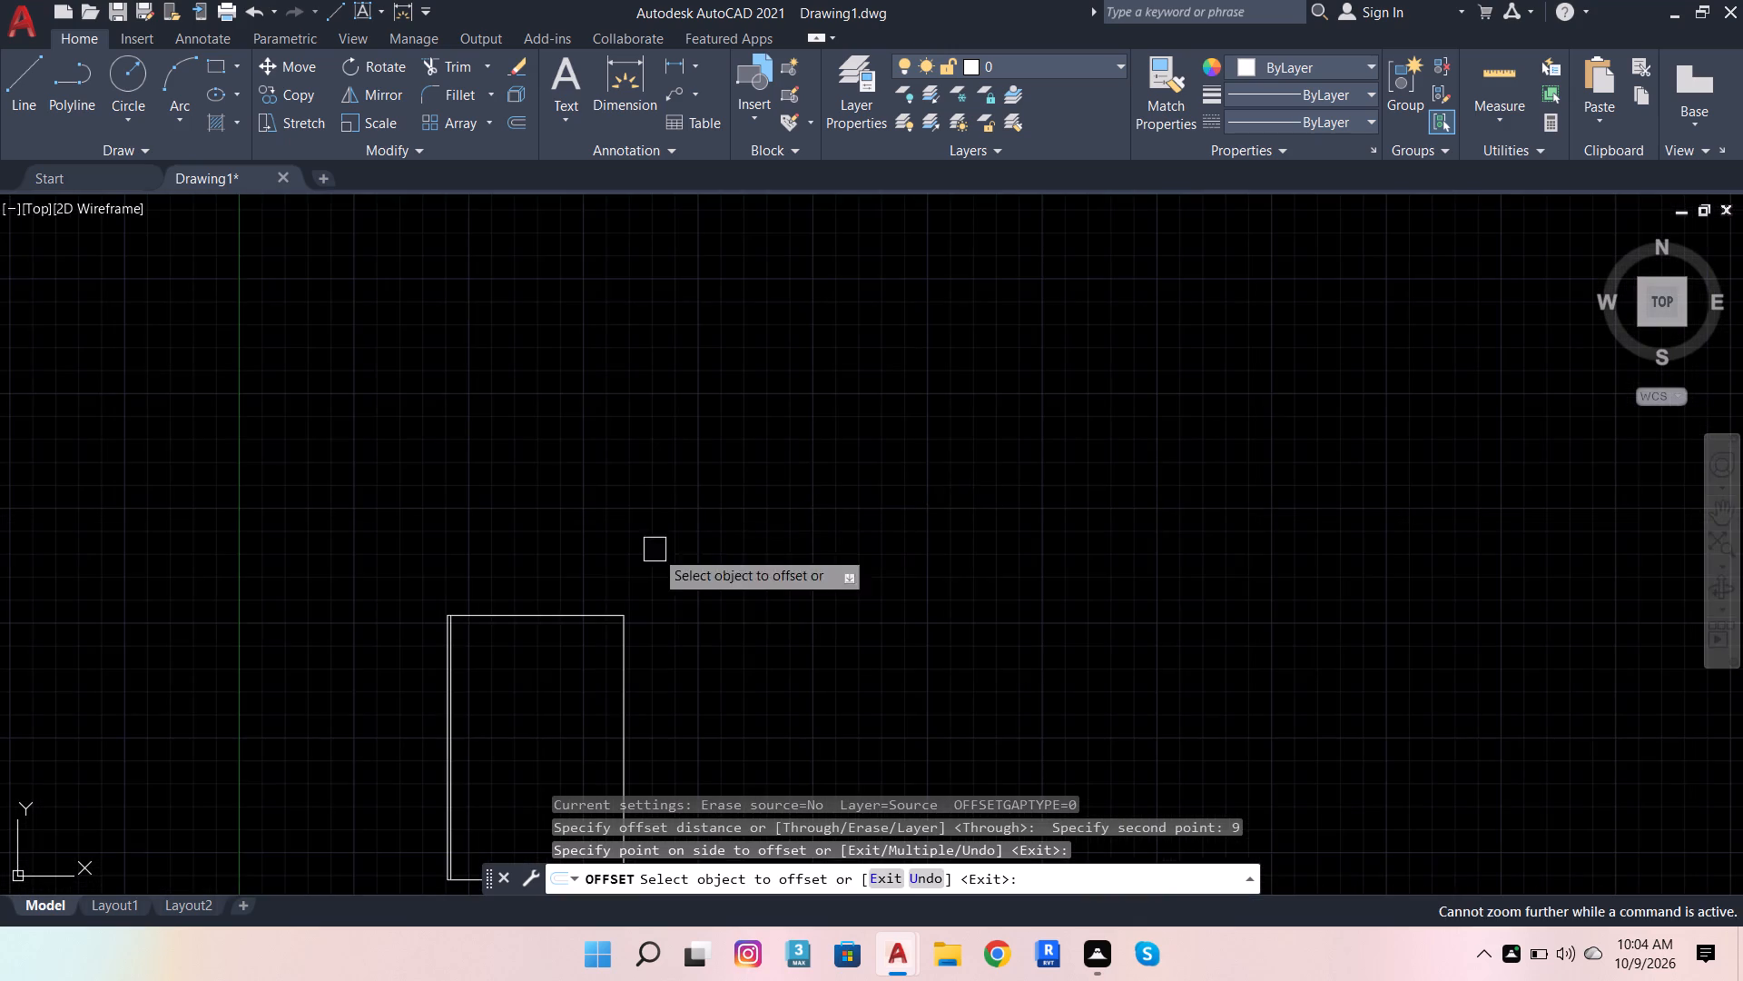
scroll(483, 666, up, 5)
scroll(573, 523, down, 2)
click(614, 387)
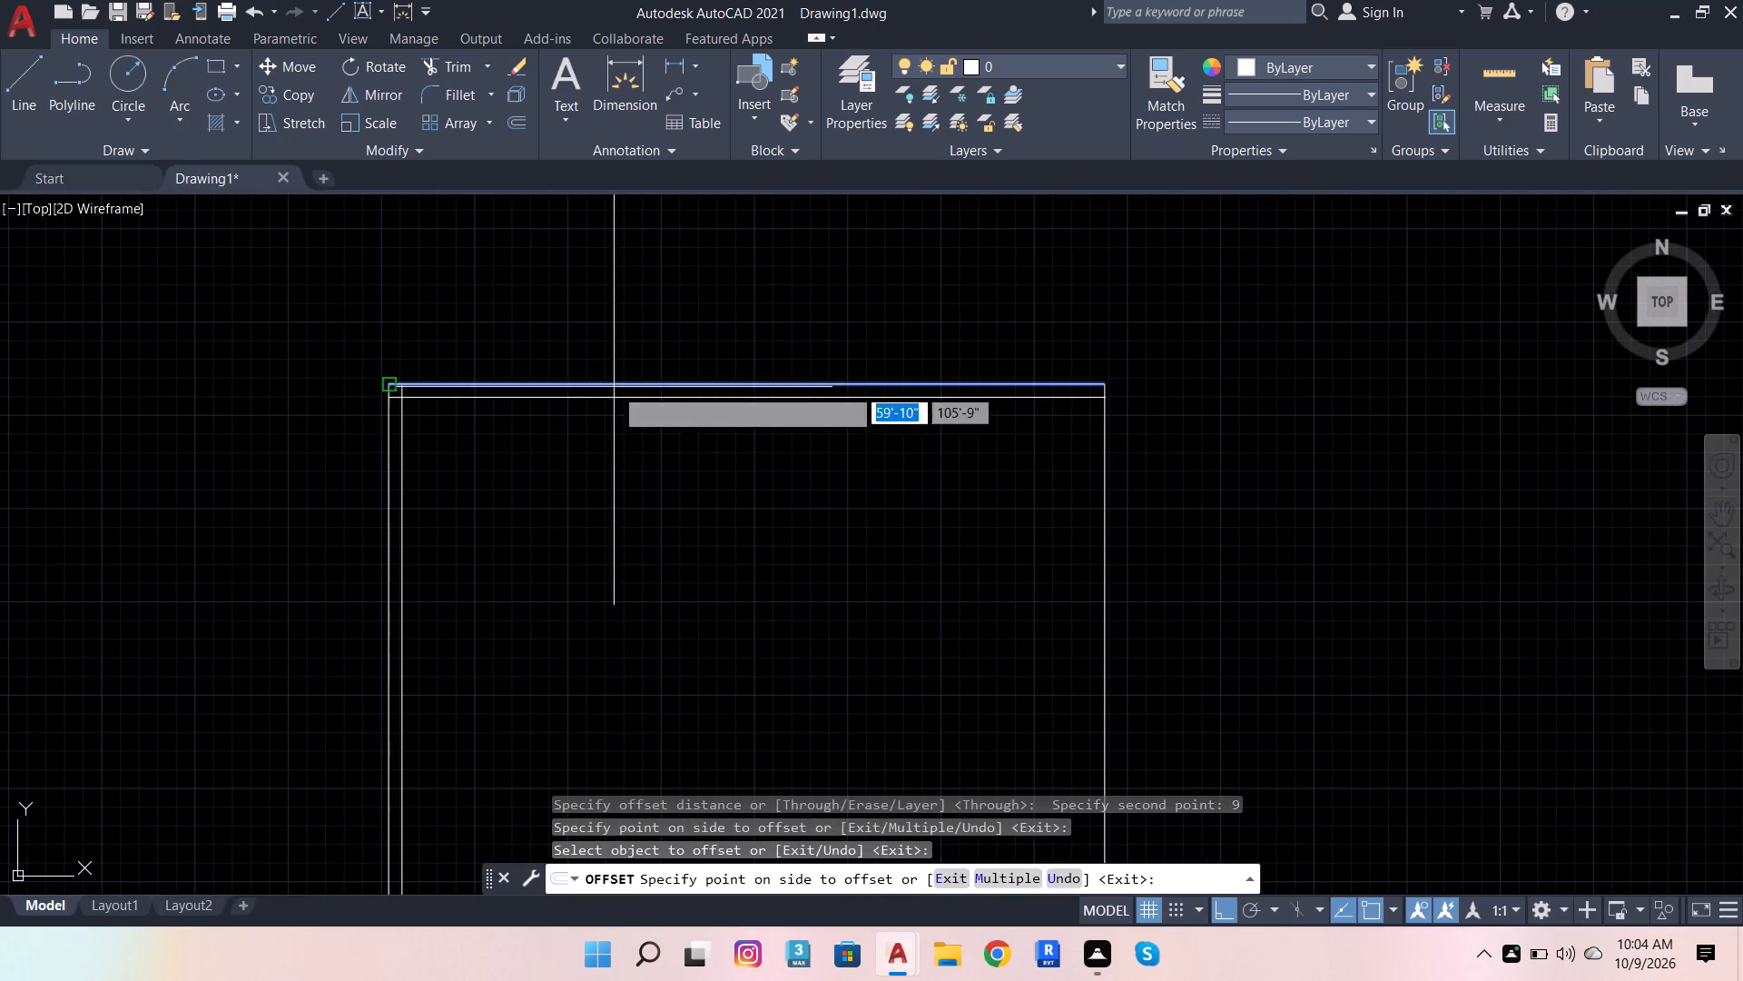
click(606, 506)
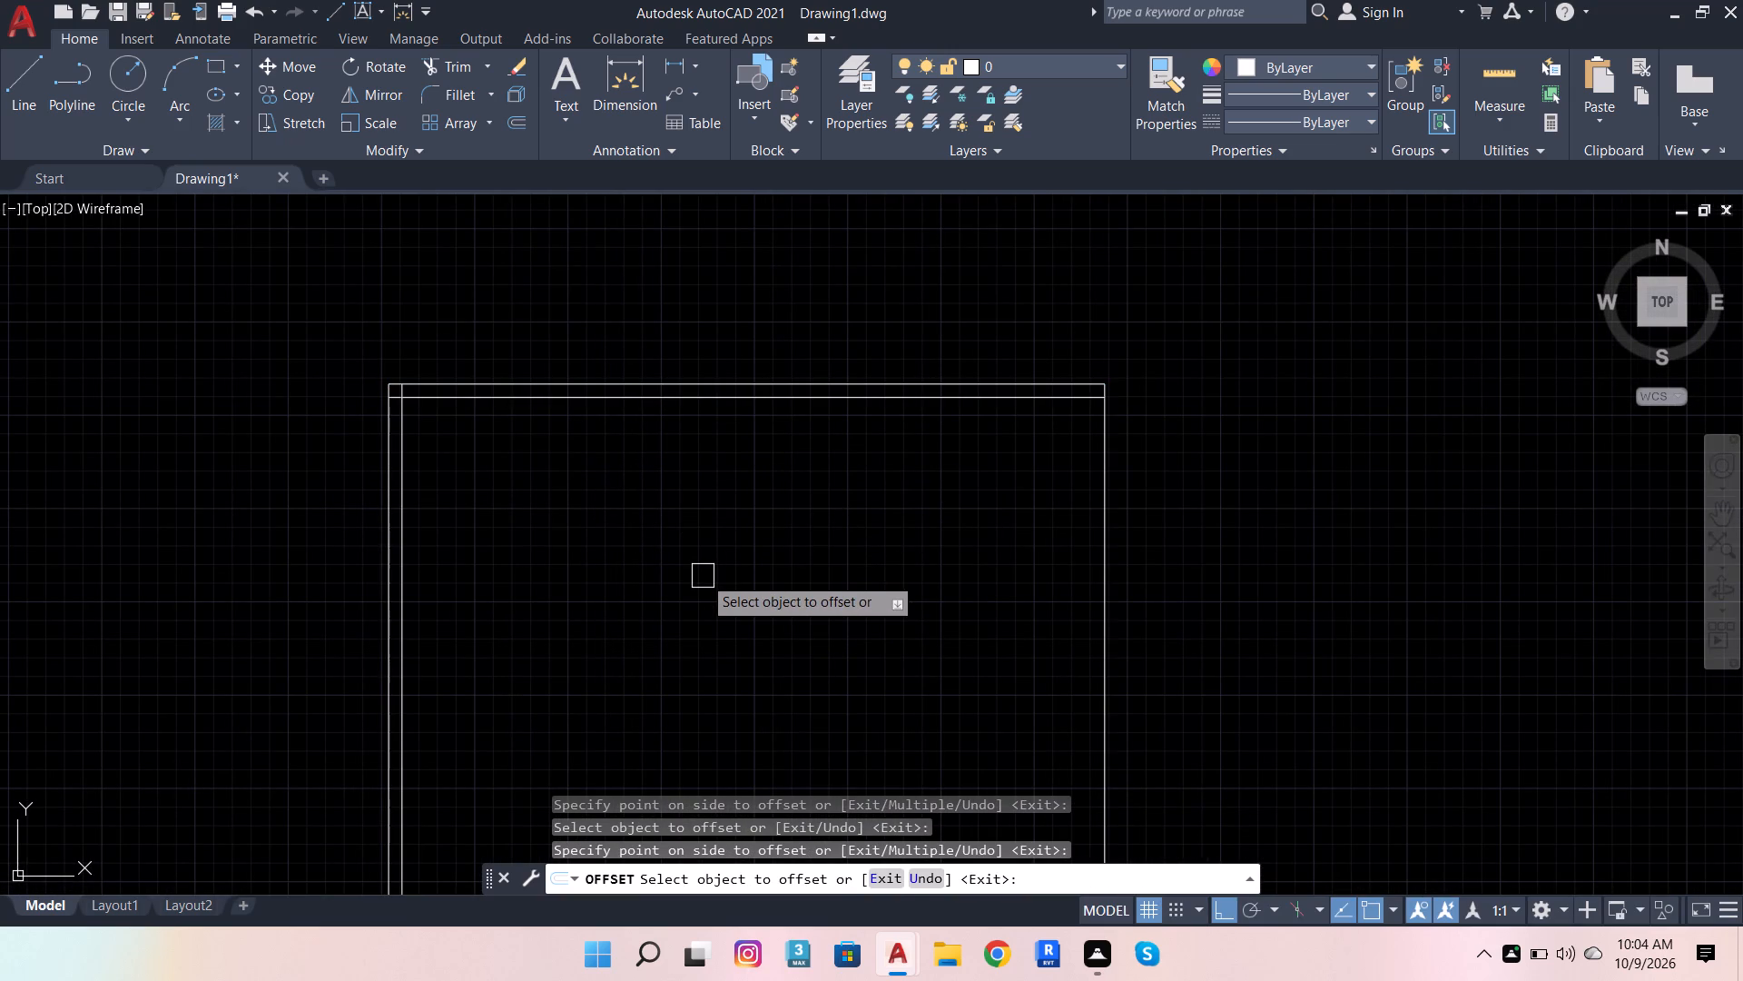
Offset the right and bottom edges of the rectangle 9" inward and finish the Offset command.
click(1105, 490)
click(871, 499)
scroll(1092, 341, down, 8)
scroll(1052, 509, up, 3)
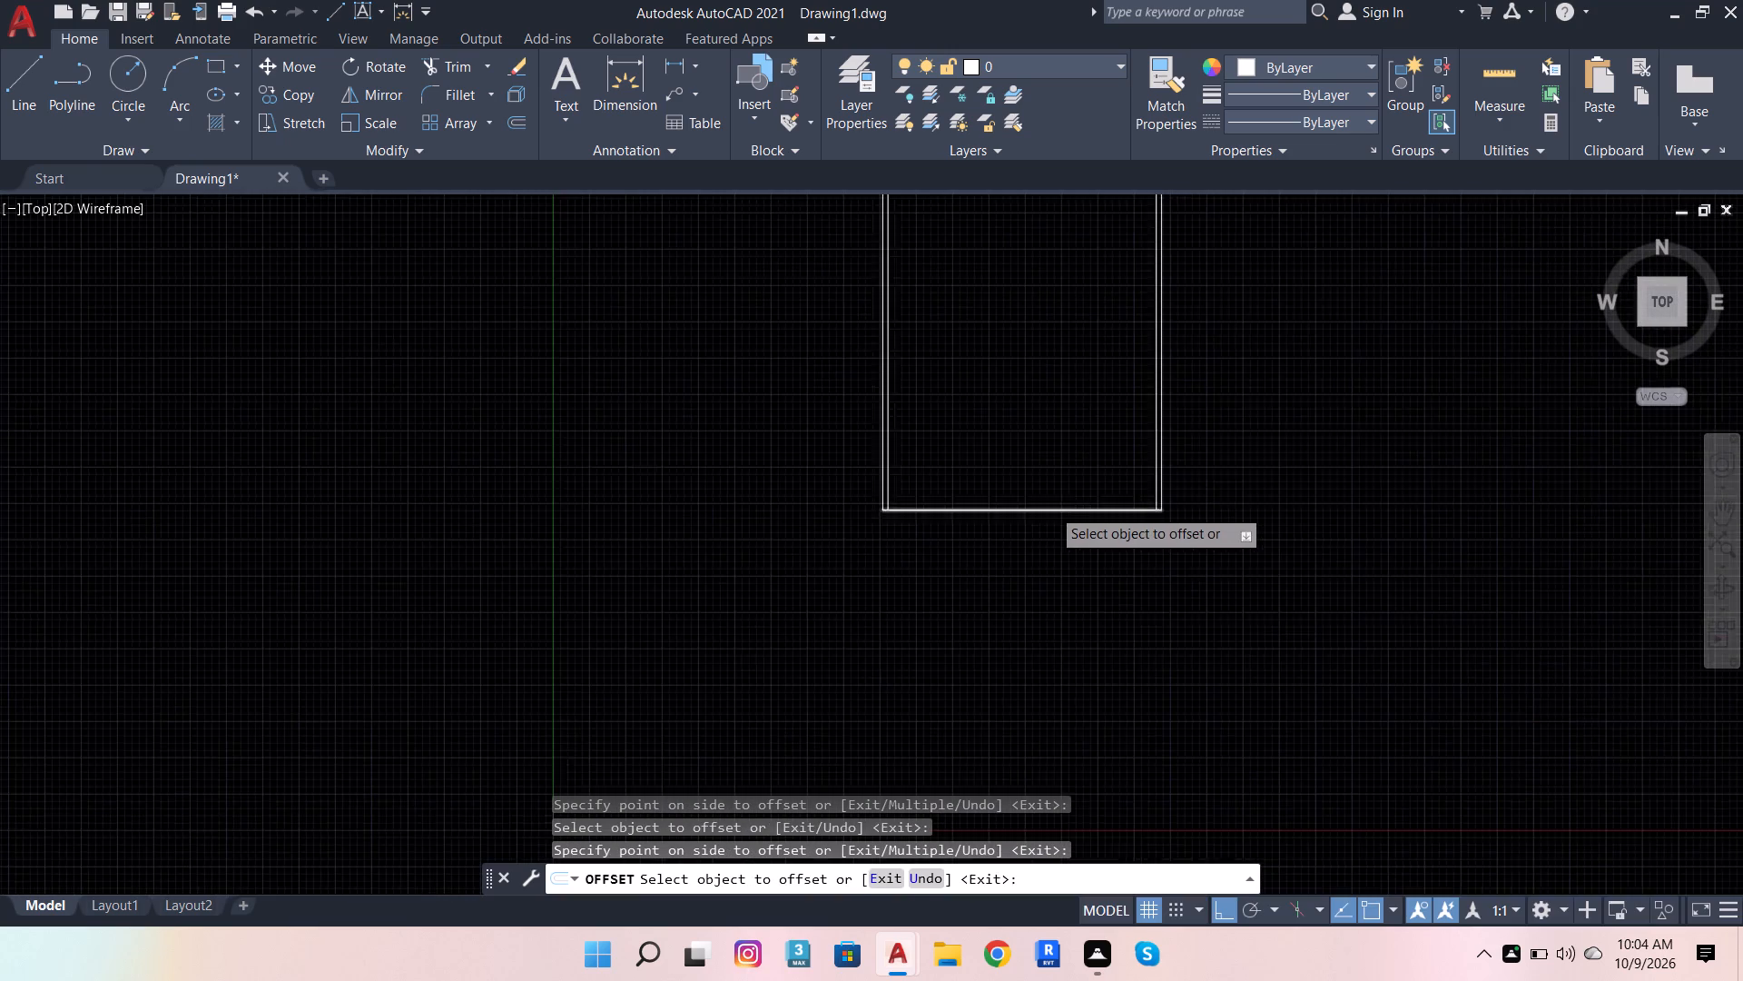
click(1023, 505)
click(1040, 370)
scroll(953, 568, down, 2)
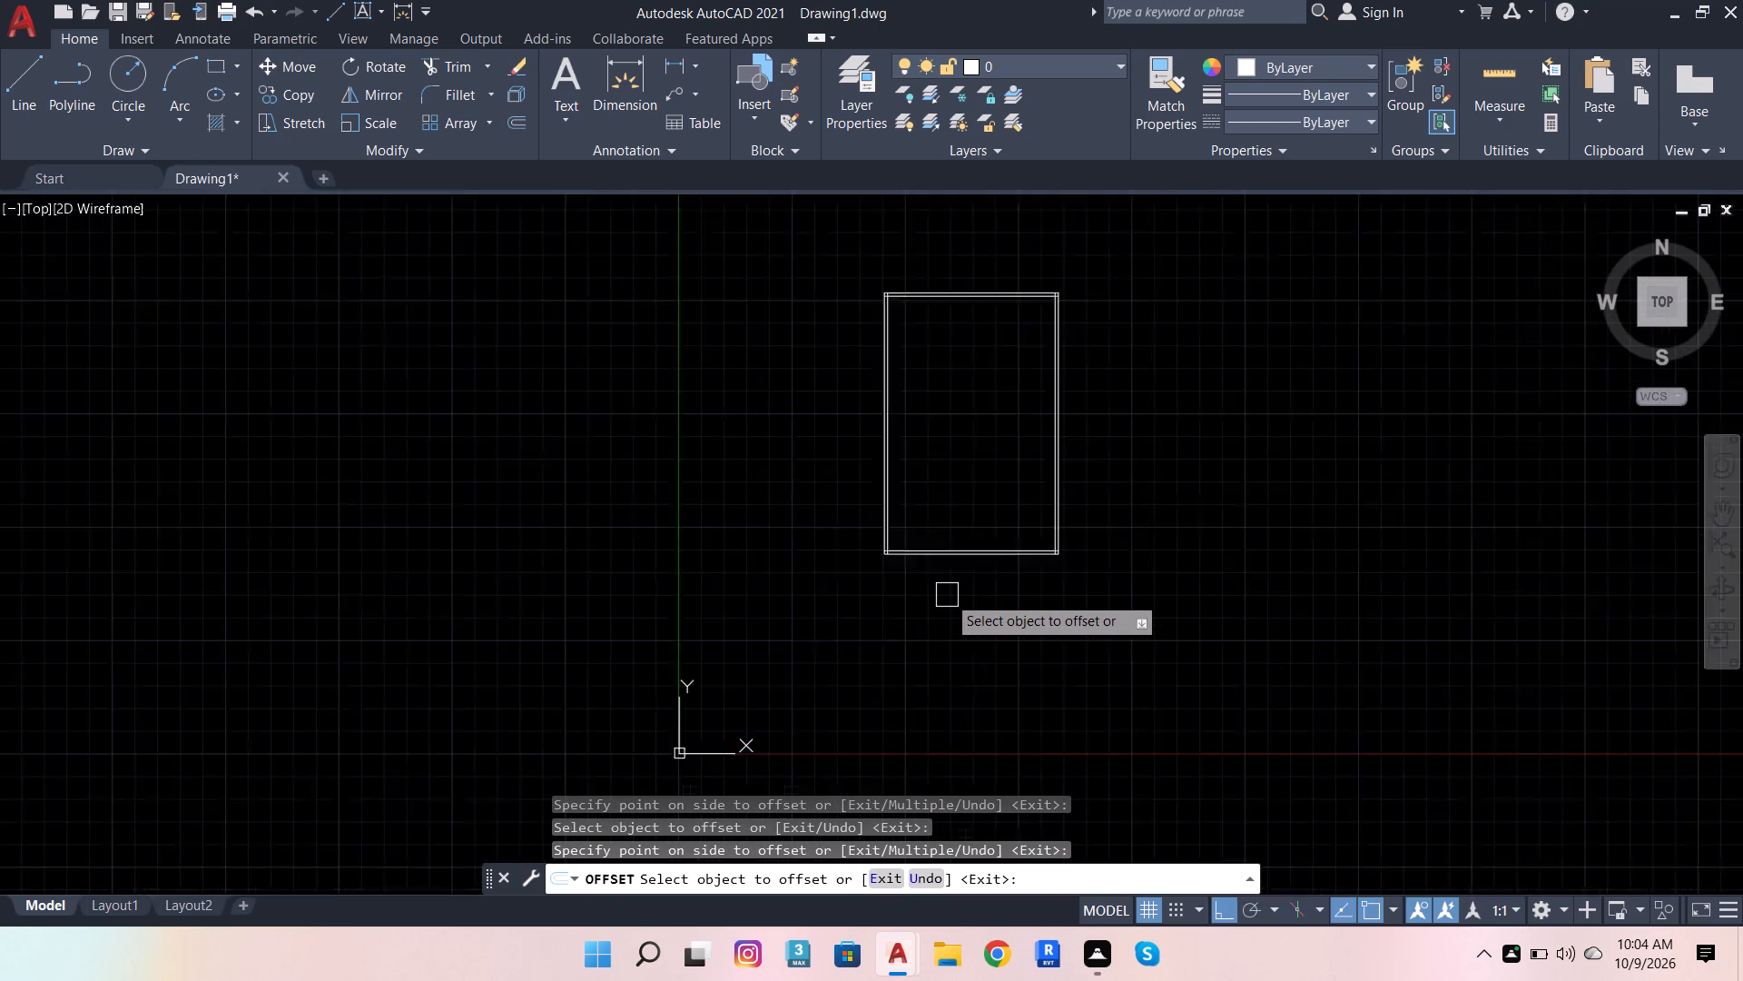
scroll(947, 595, down, 1)
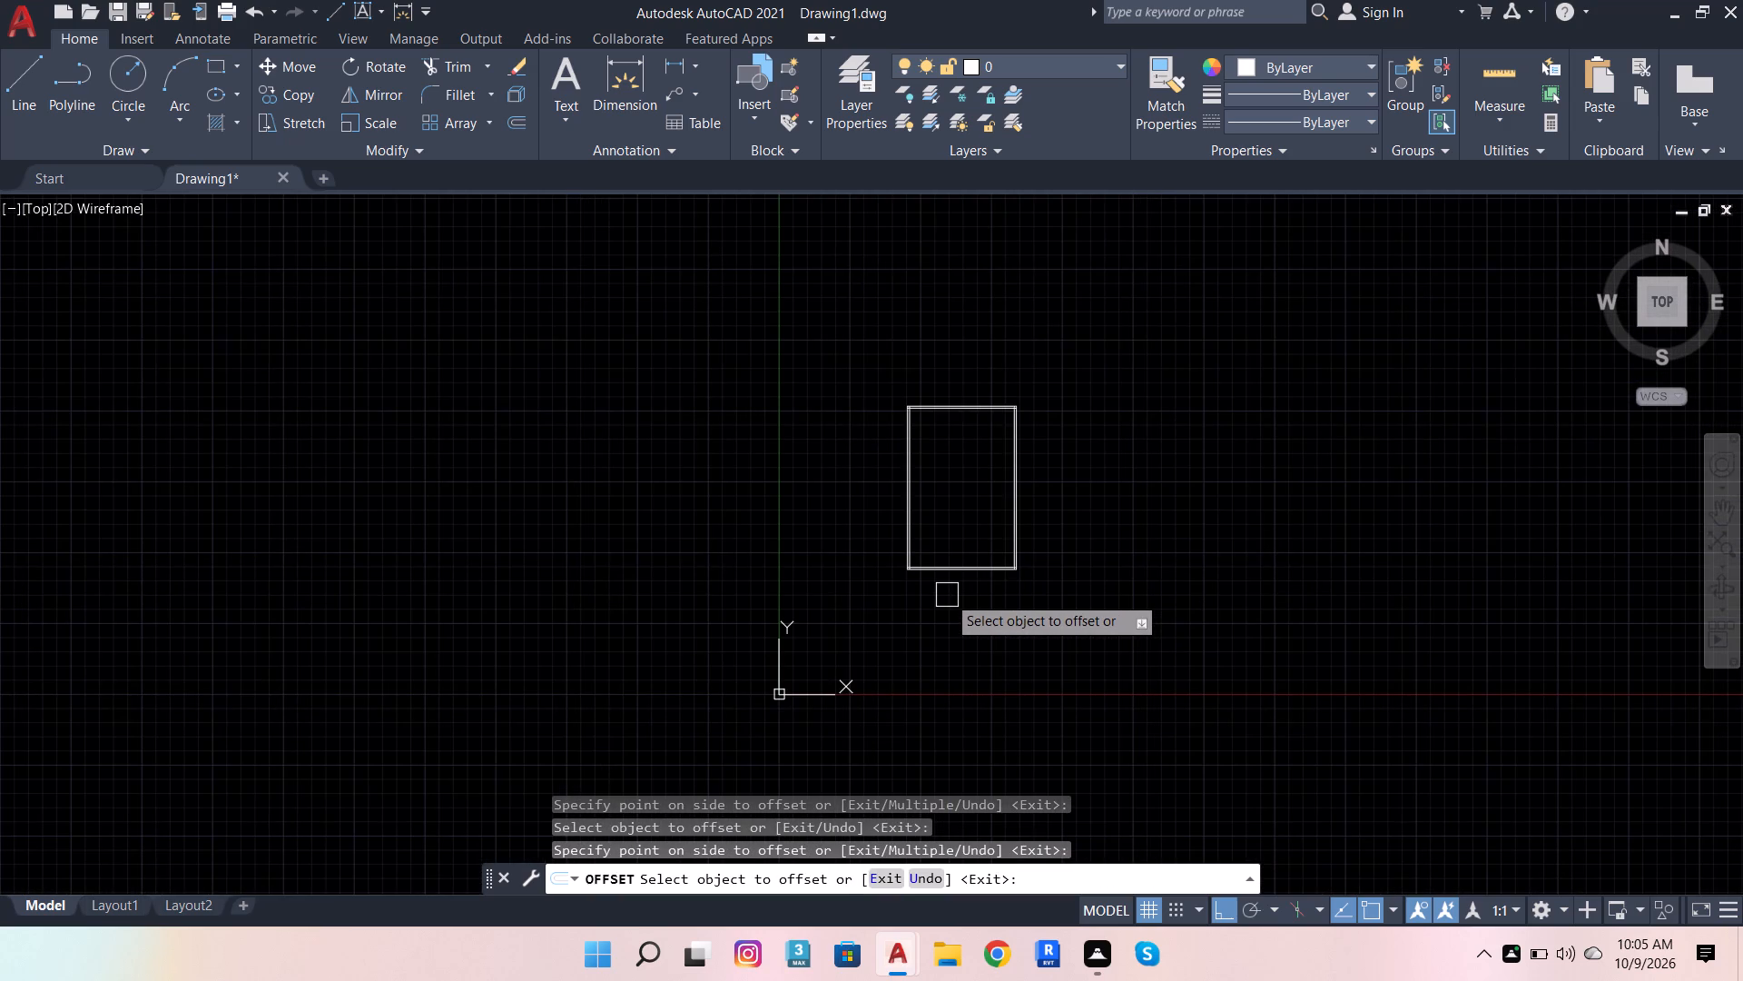
key(Escape)
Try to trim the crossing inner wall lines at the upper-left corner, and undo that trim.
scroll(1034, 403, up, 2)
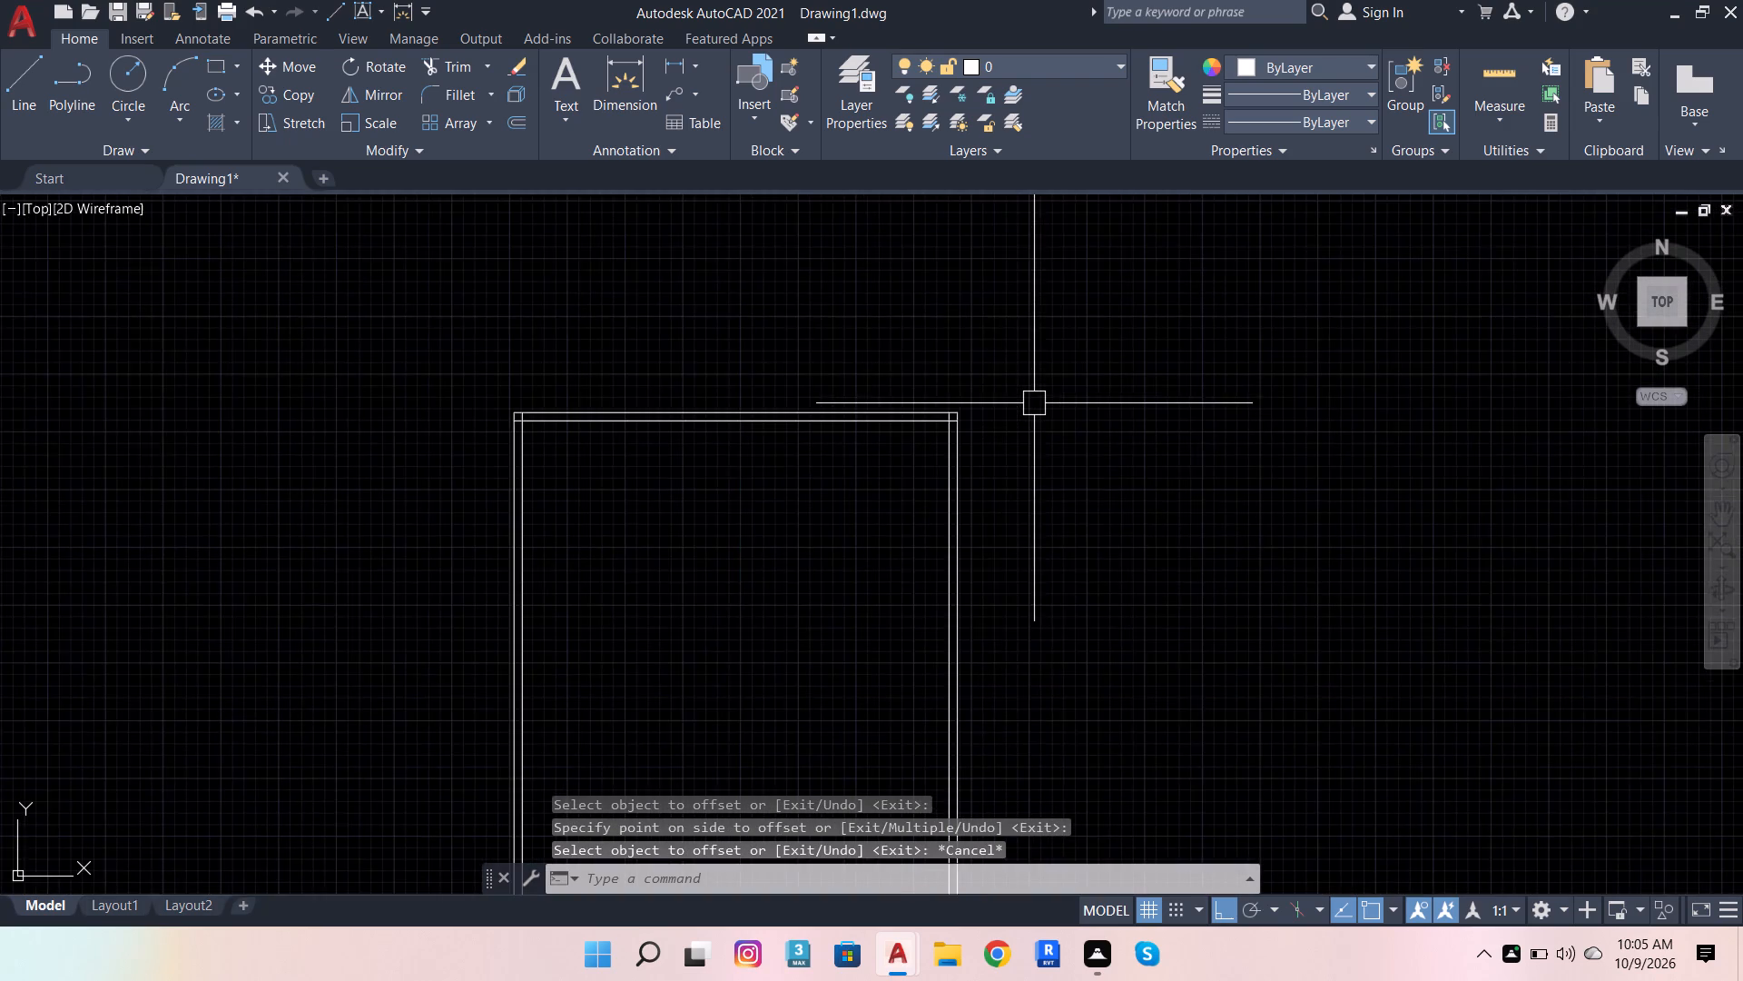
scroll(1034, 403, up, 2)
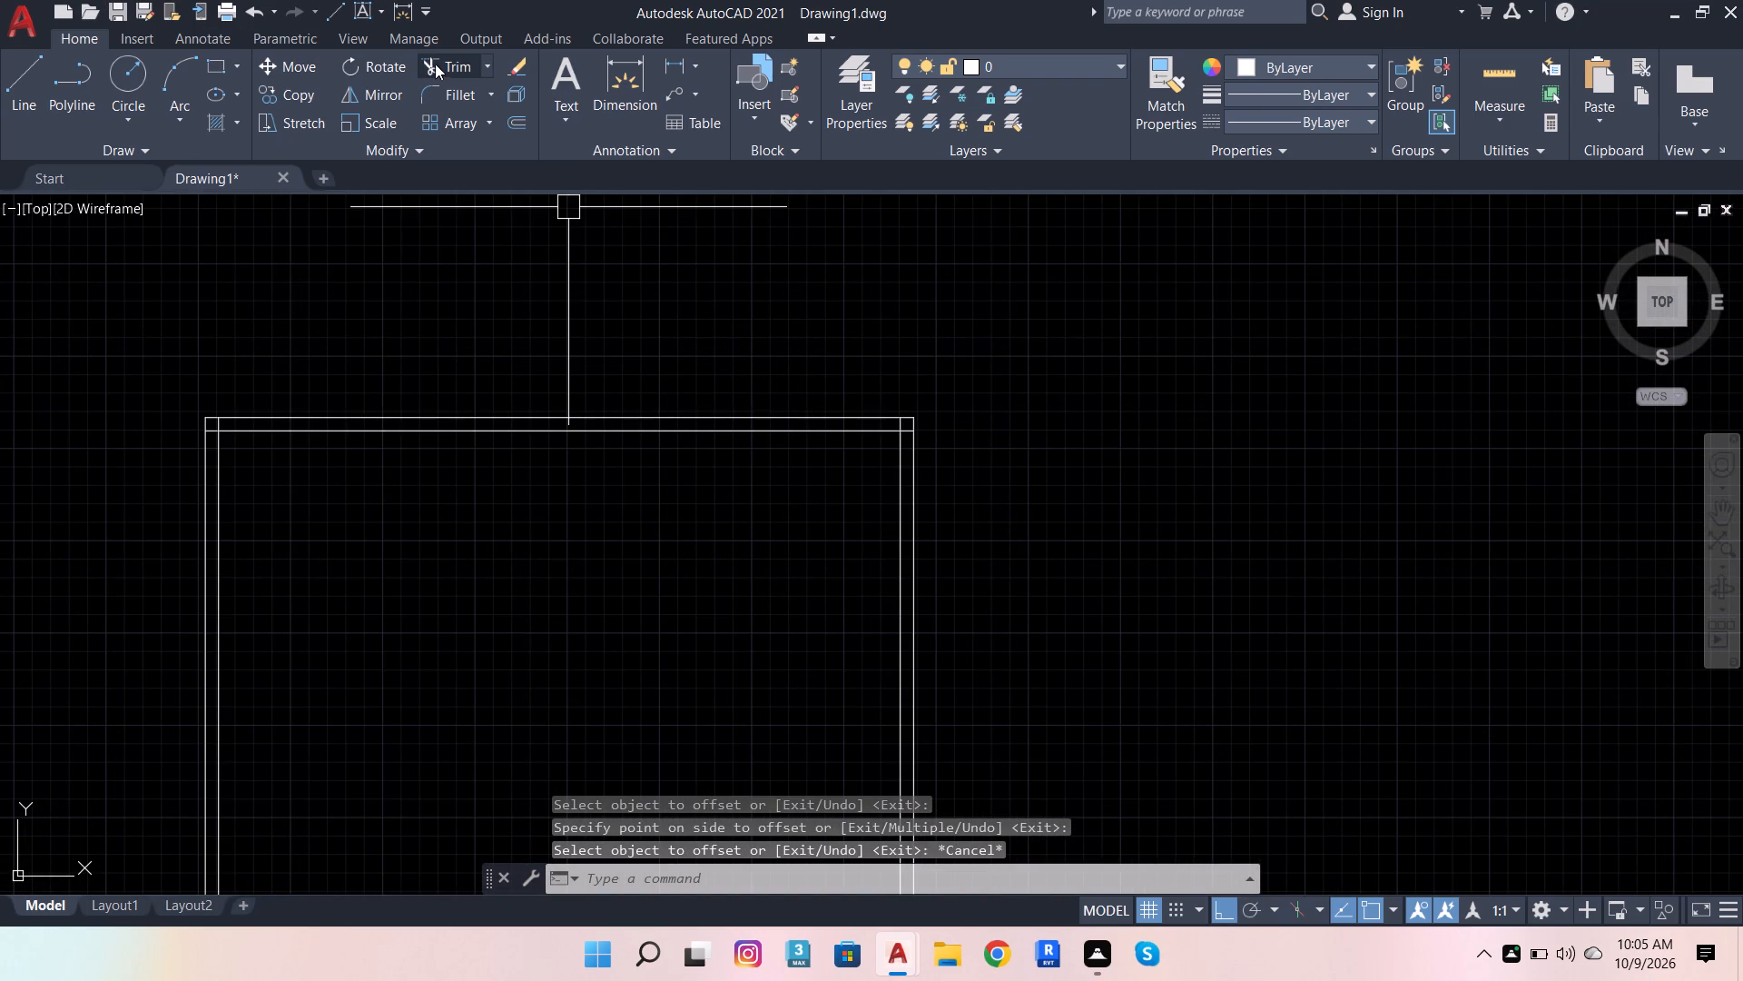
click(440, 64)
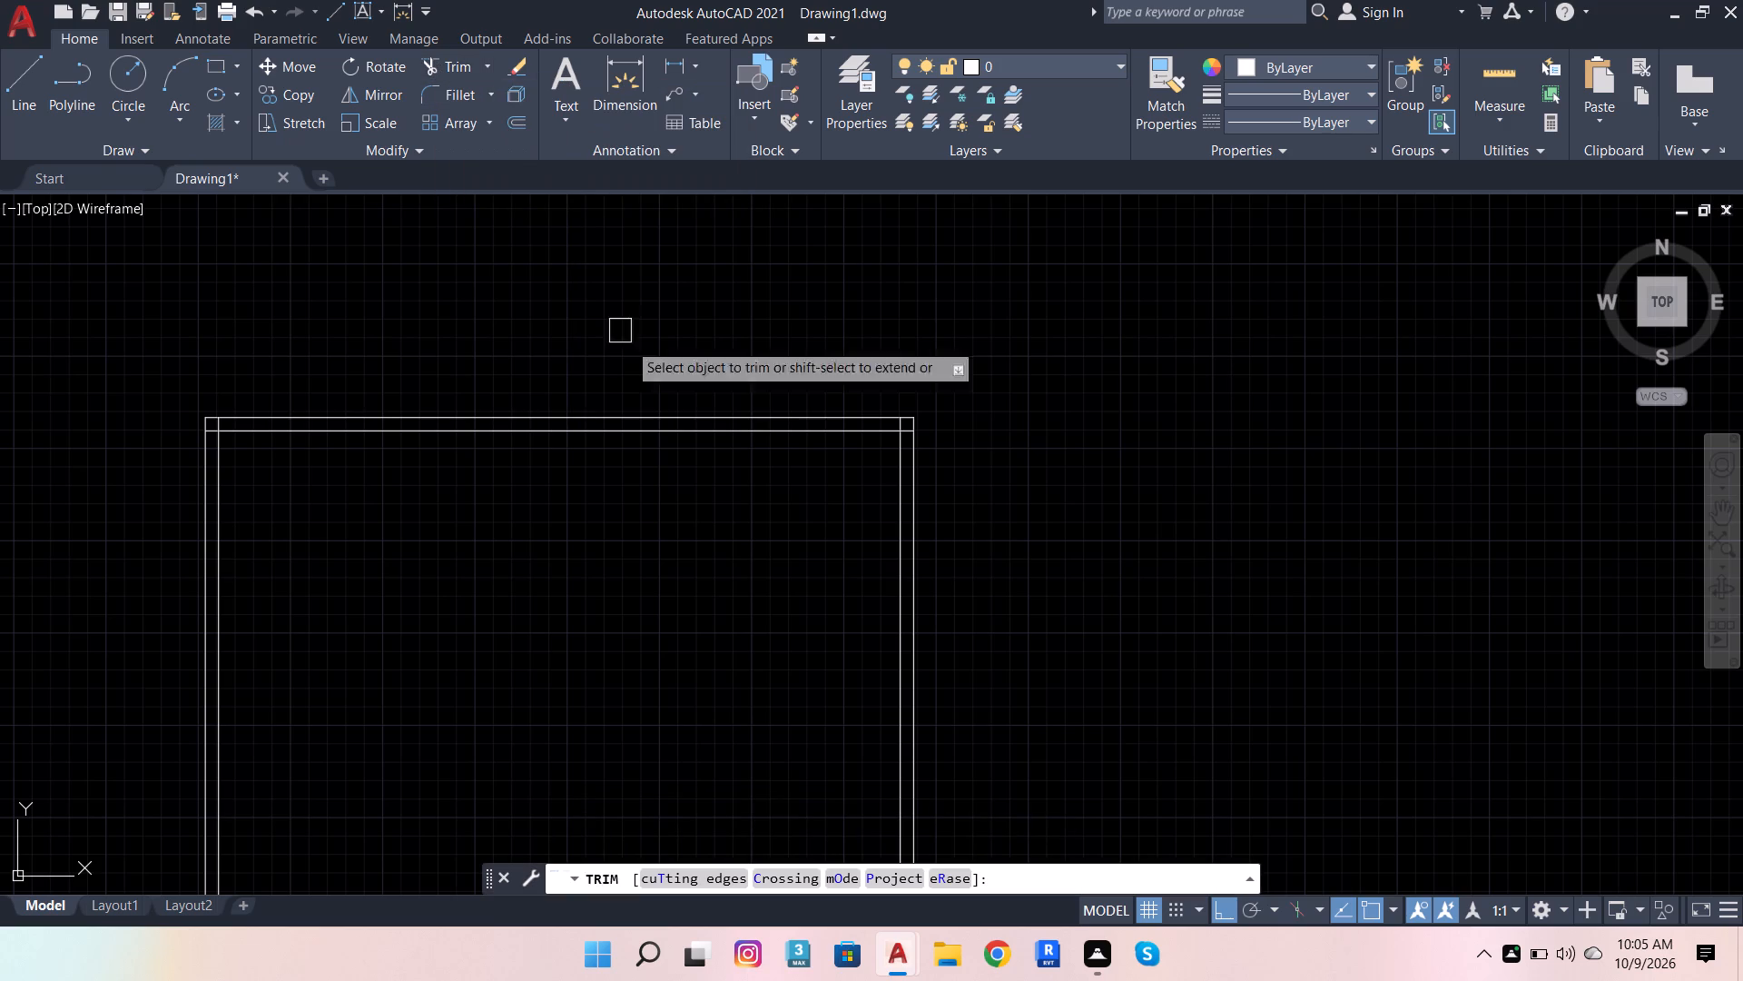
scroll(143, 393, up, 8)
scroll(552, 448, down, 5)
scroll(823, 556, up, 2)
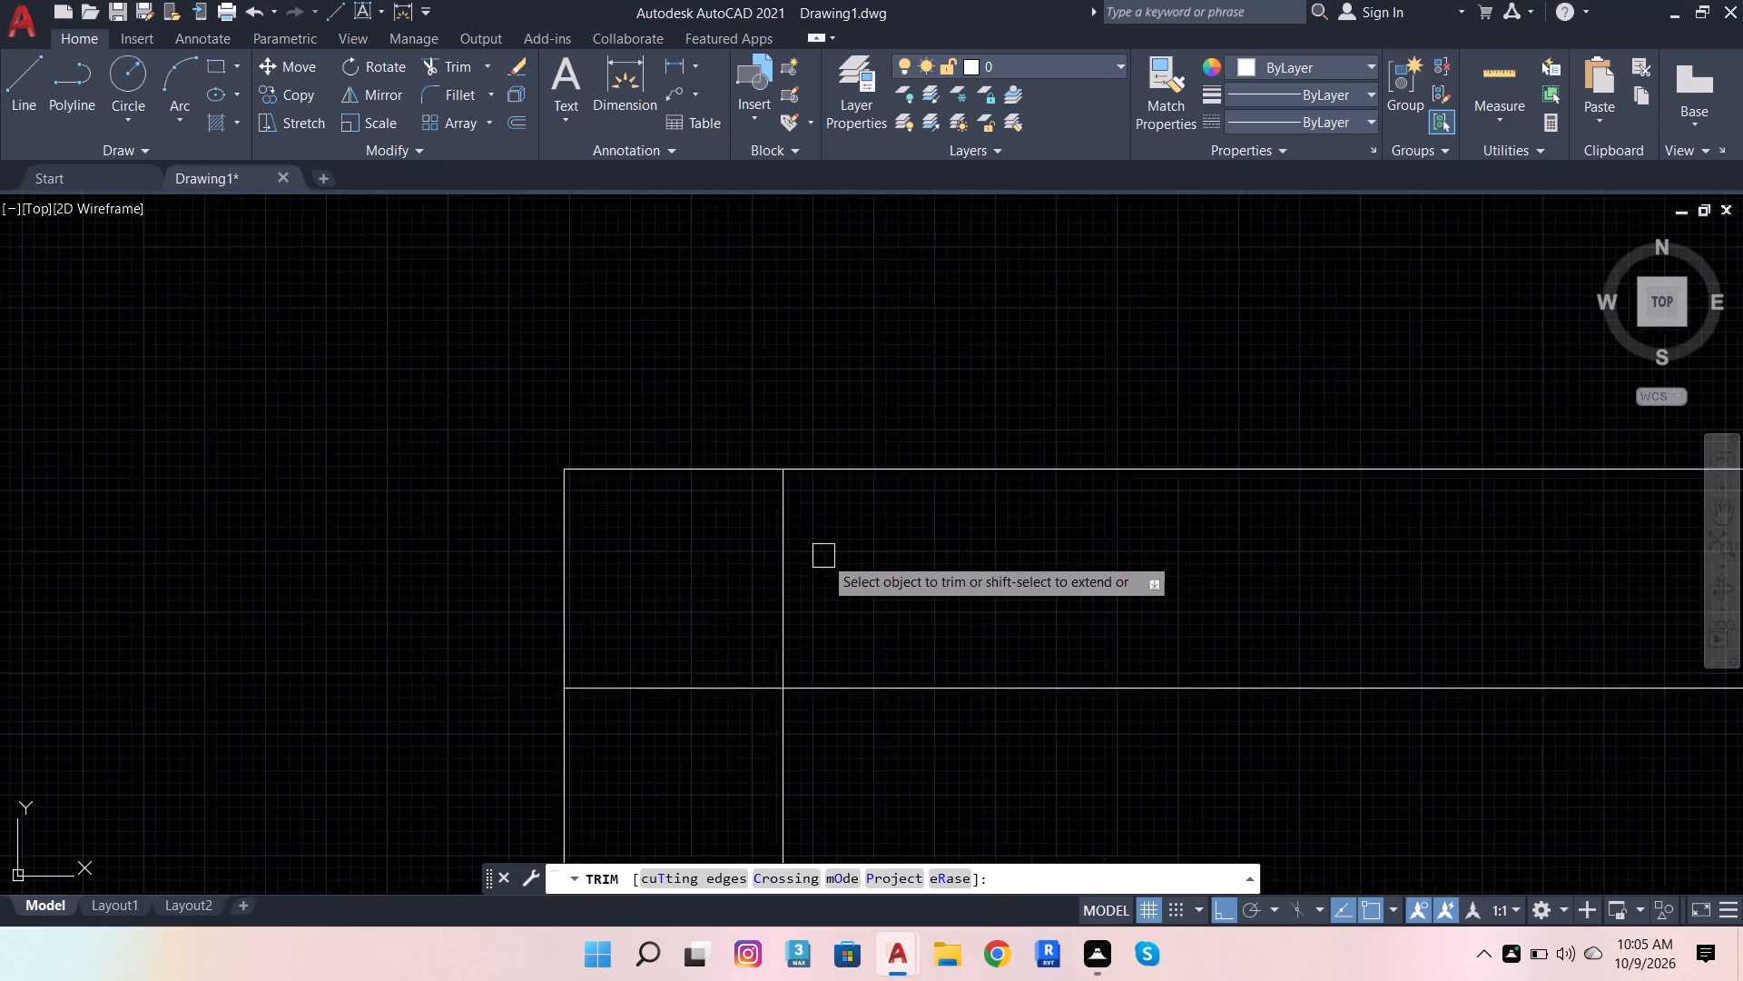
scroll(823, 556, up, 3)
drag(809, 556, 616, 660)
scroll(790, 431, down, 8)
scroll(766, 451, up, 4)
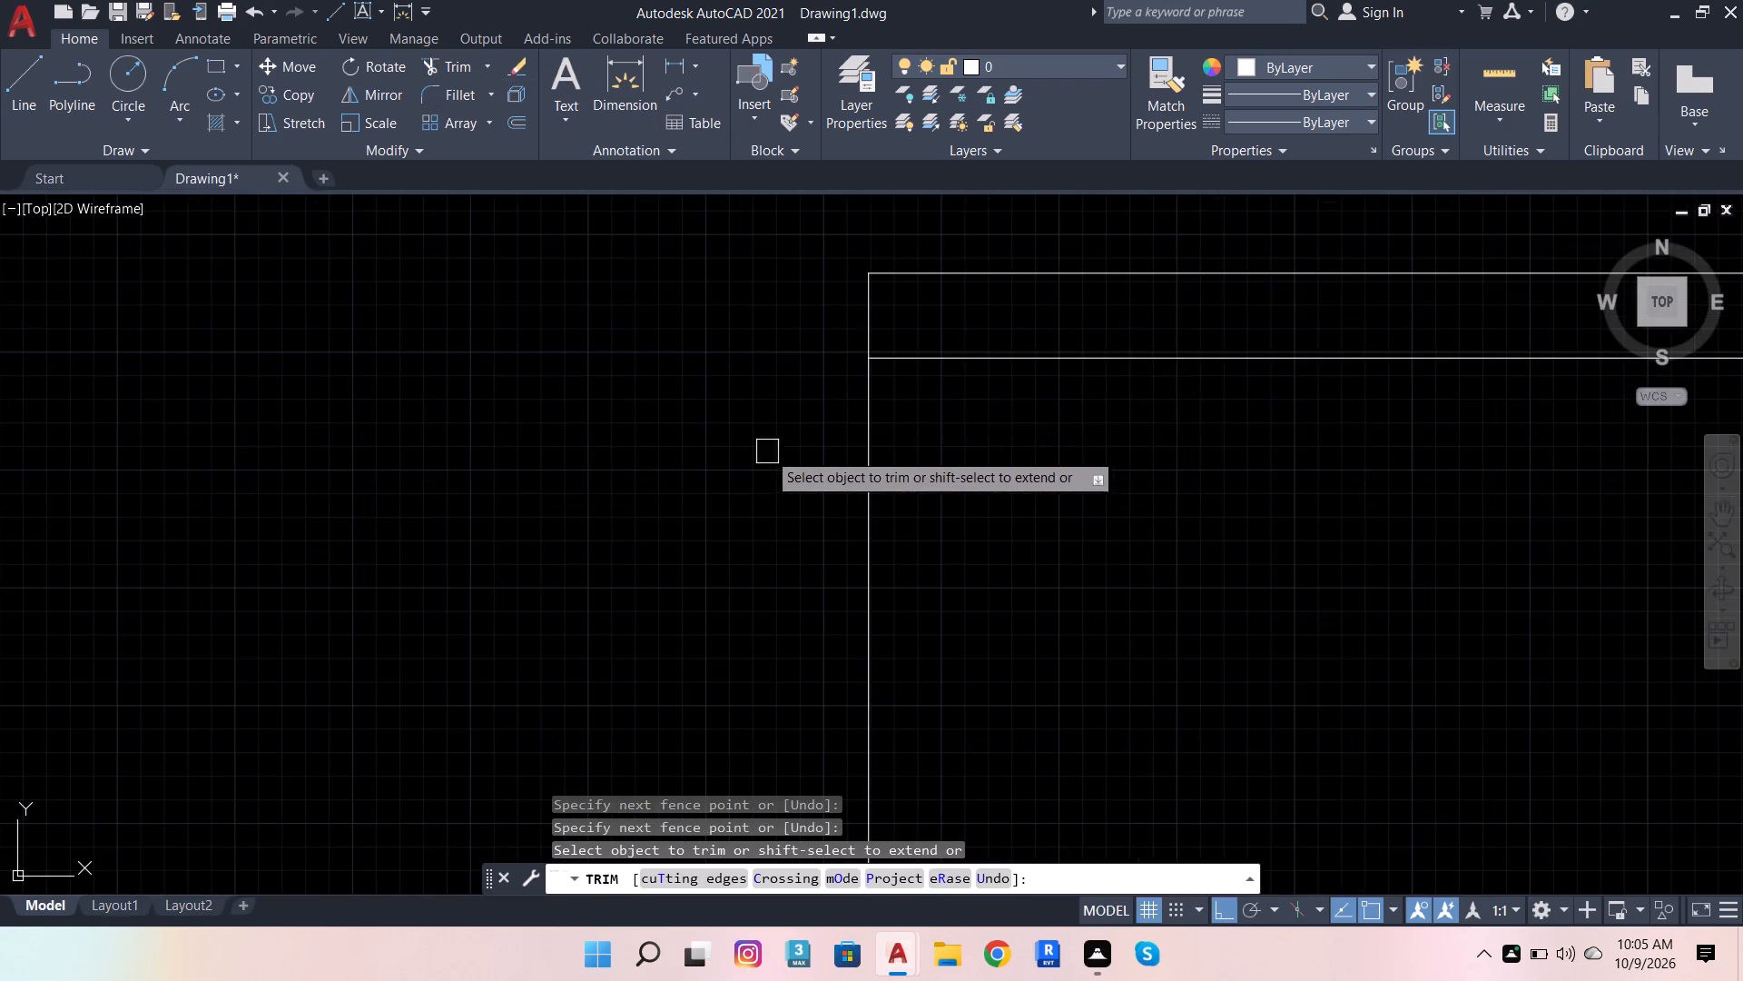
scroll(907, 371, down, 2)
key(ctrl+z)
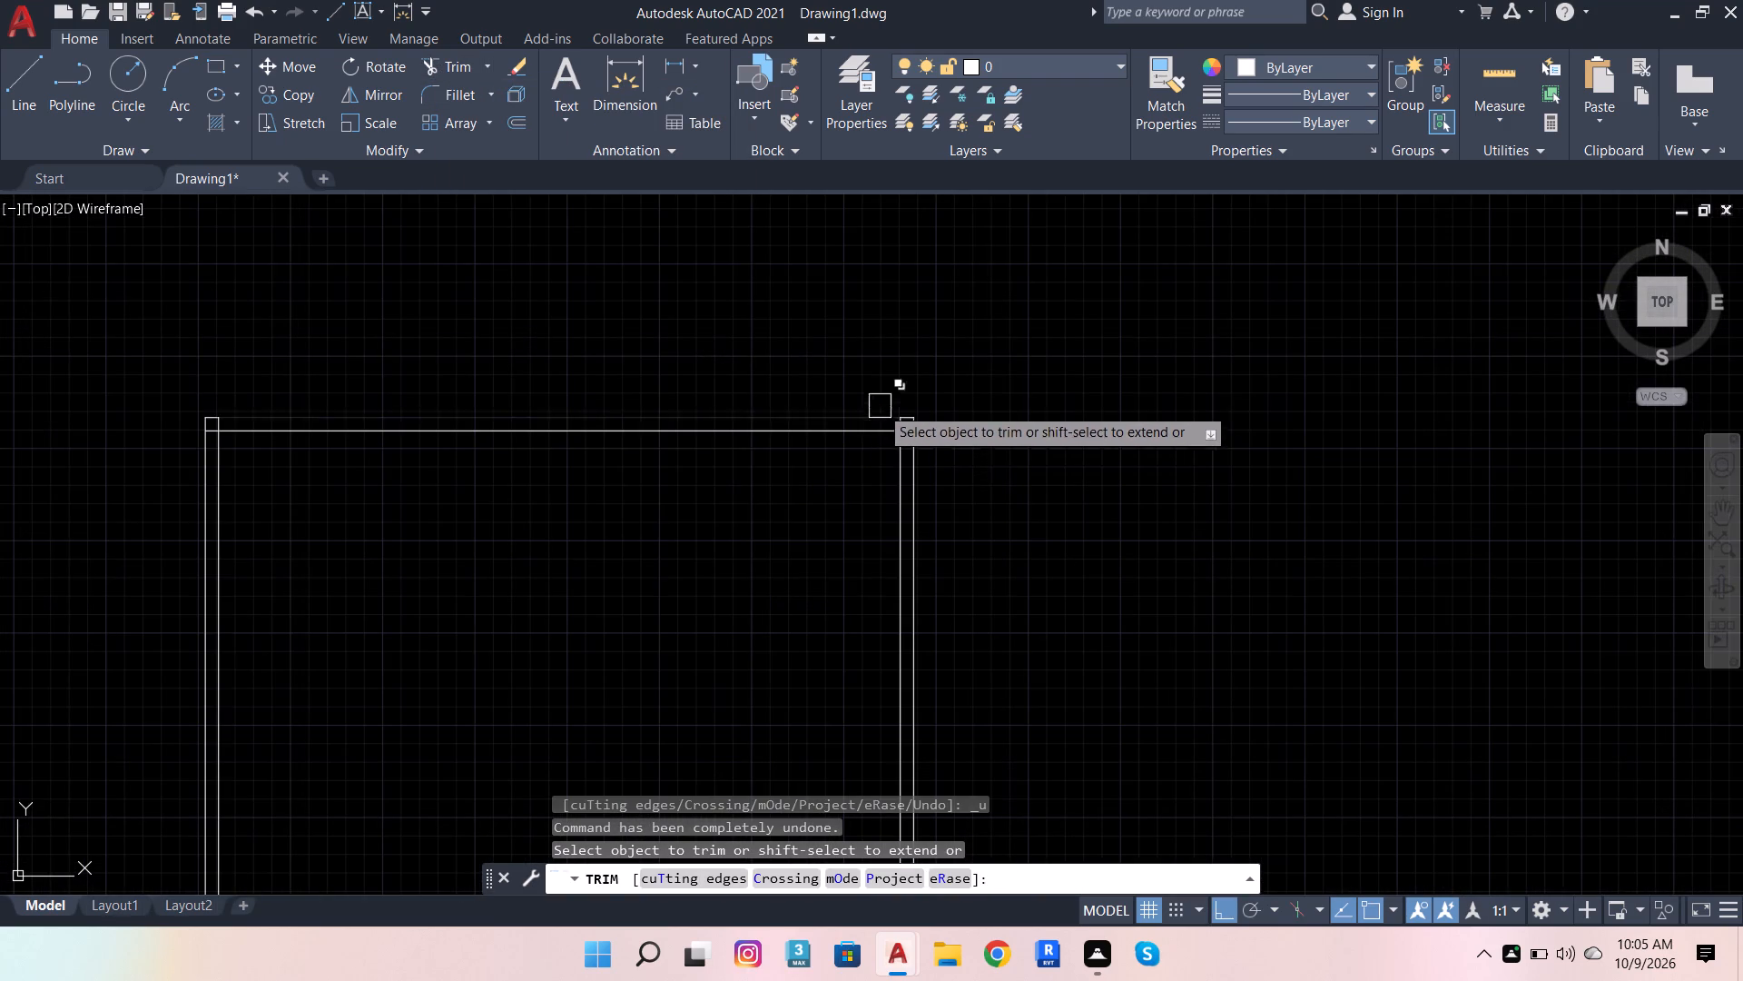
Trim the inner wall line ends that overrun into the wall thickness at the upper-left and upper-right corners.
scroll(202, 430, up, 6)
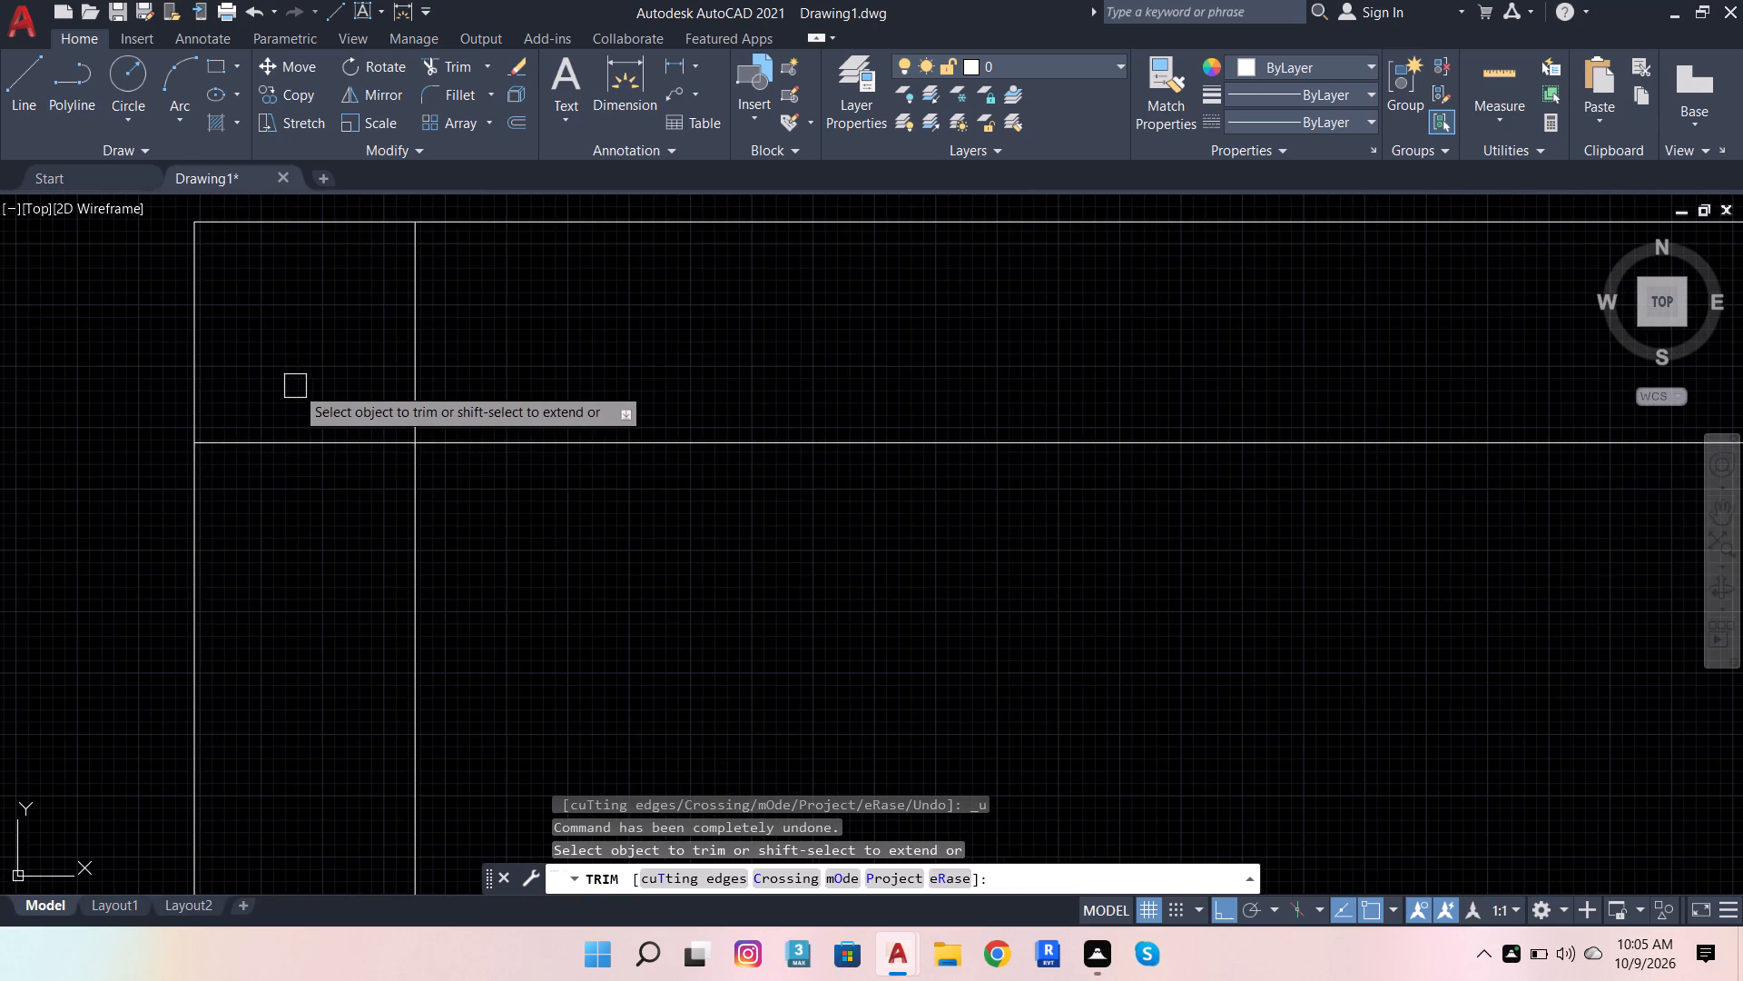
drag(362, 371, 452, 356)
drag(350, 384, 312, 510)
scroll(354, 420, down, 7)
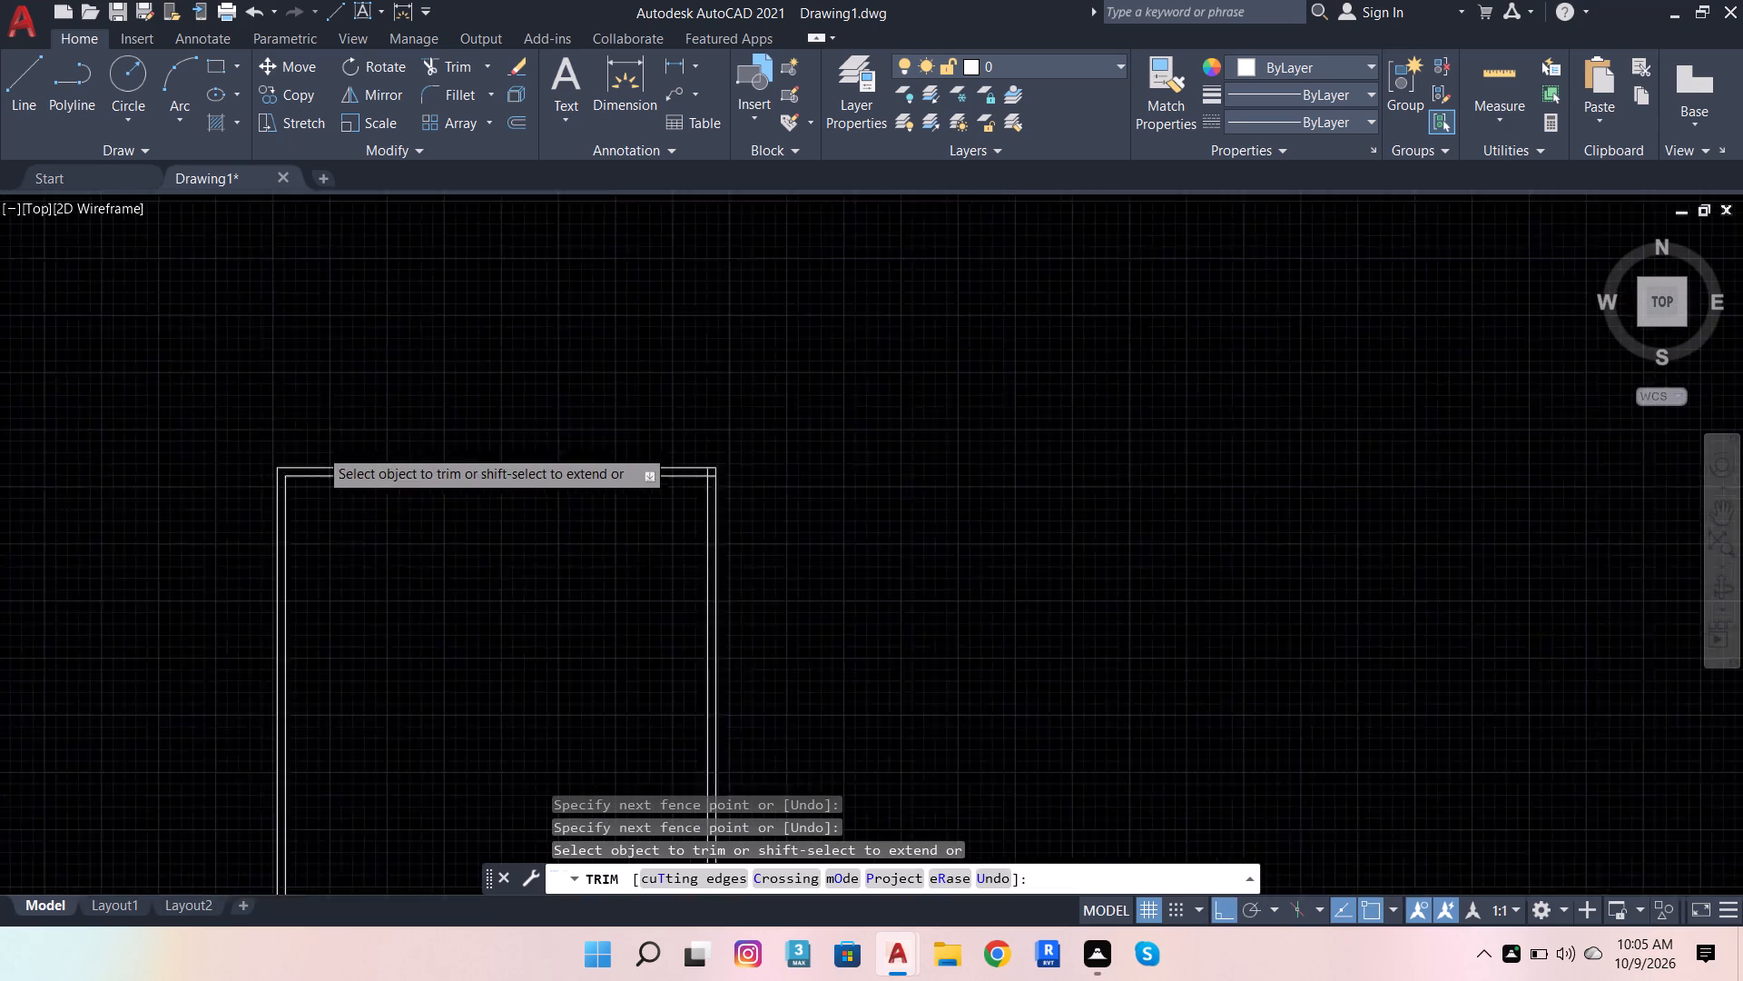
scroll(274, 481, down, 2)
scroll(335, 496, up, 2)
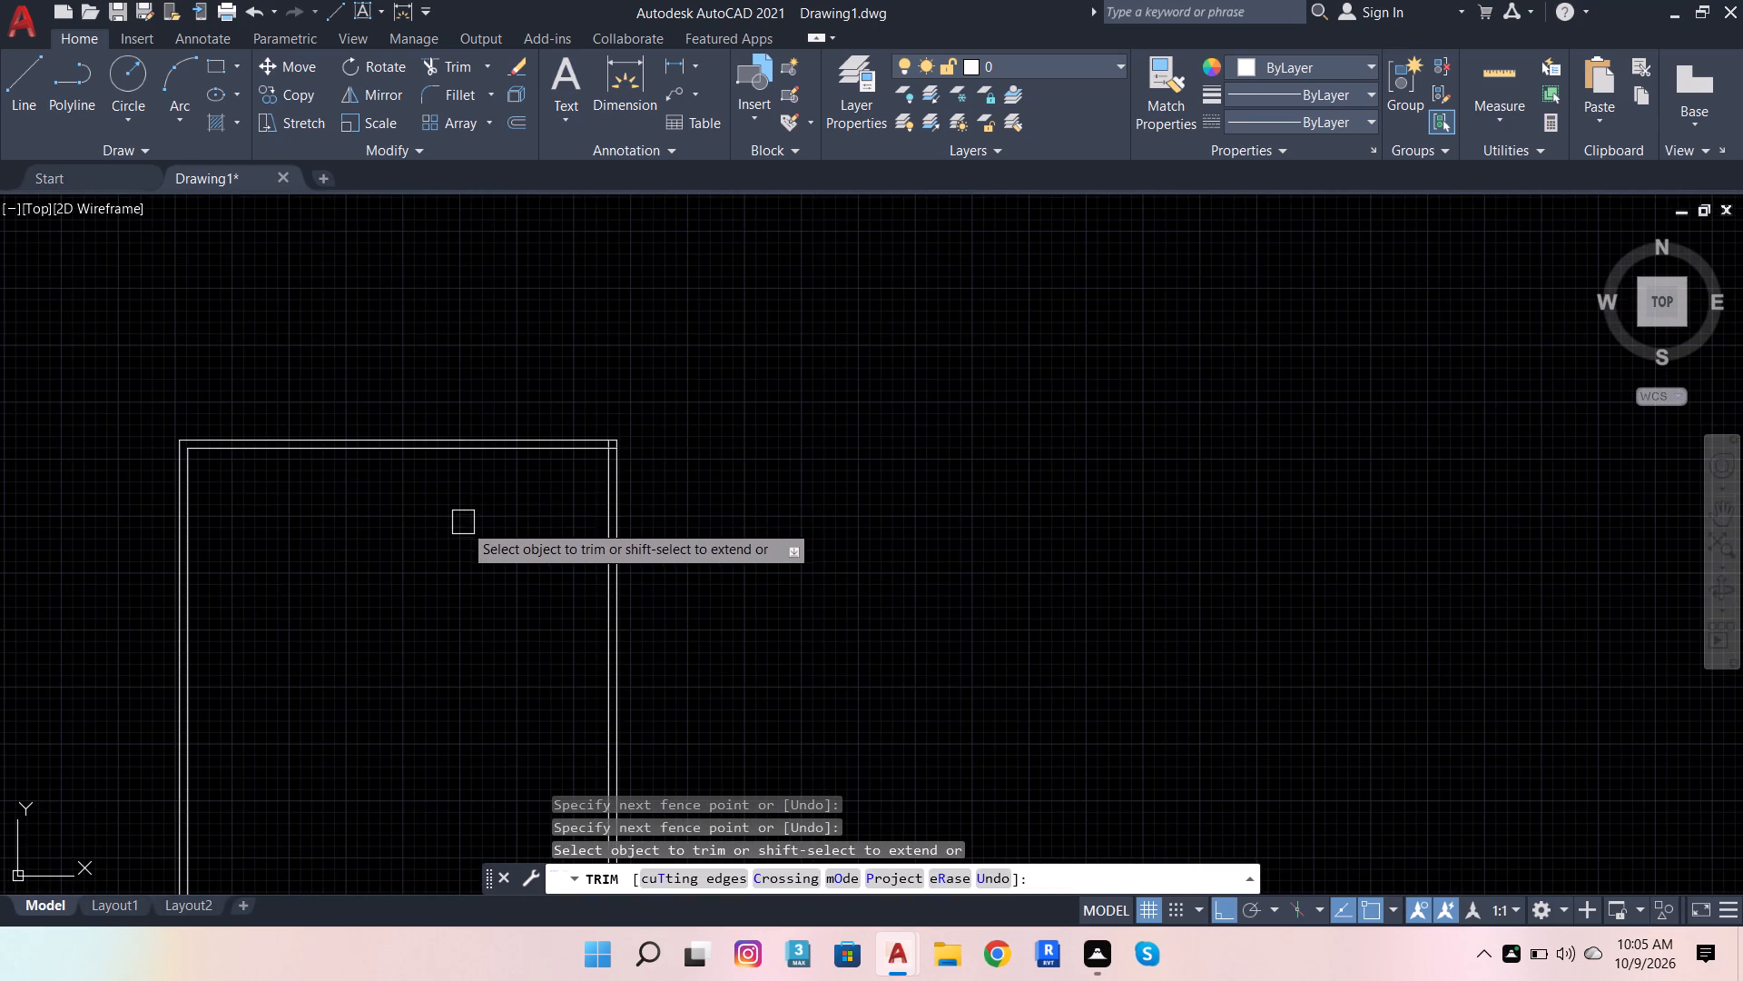
scroll(557, 448, up, 4)
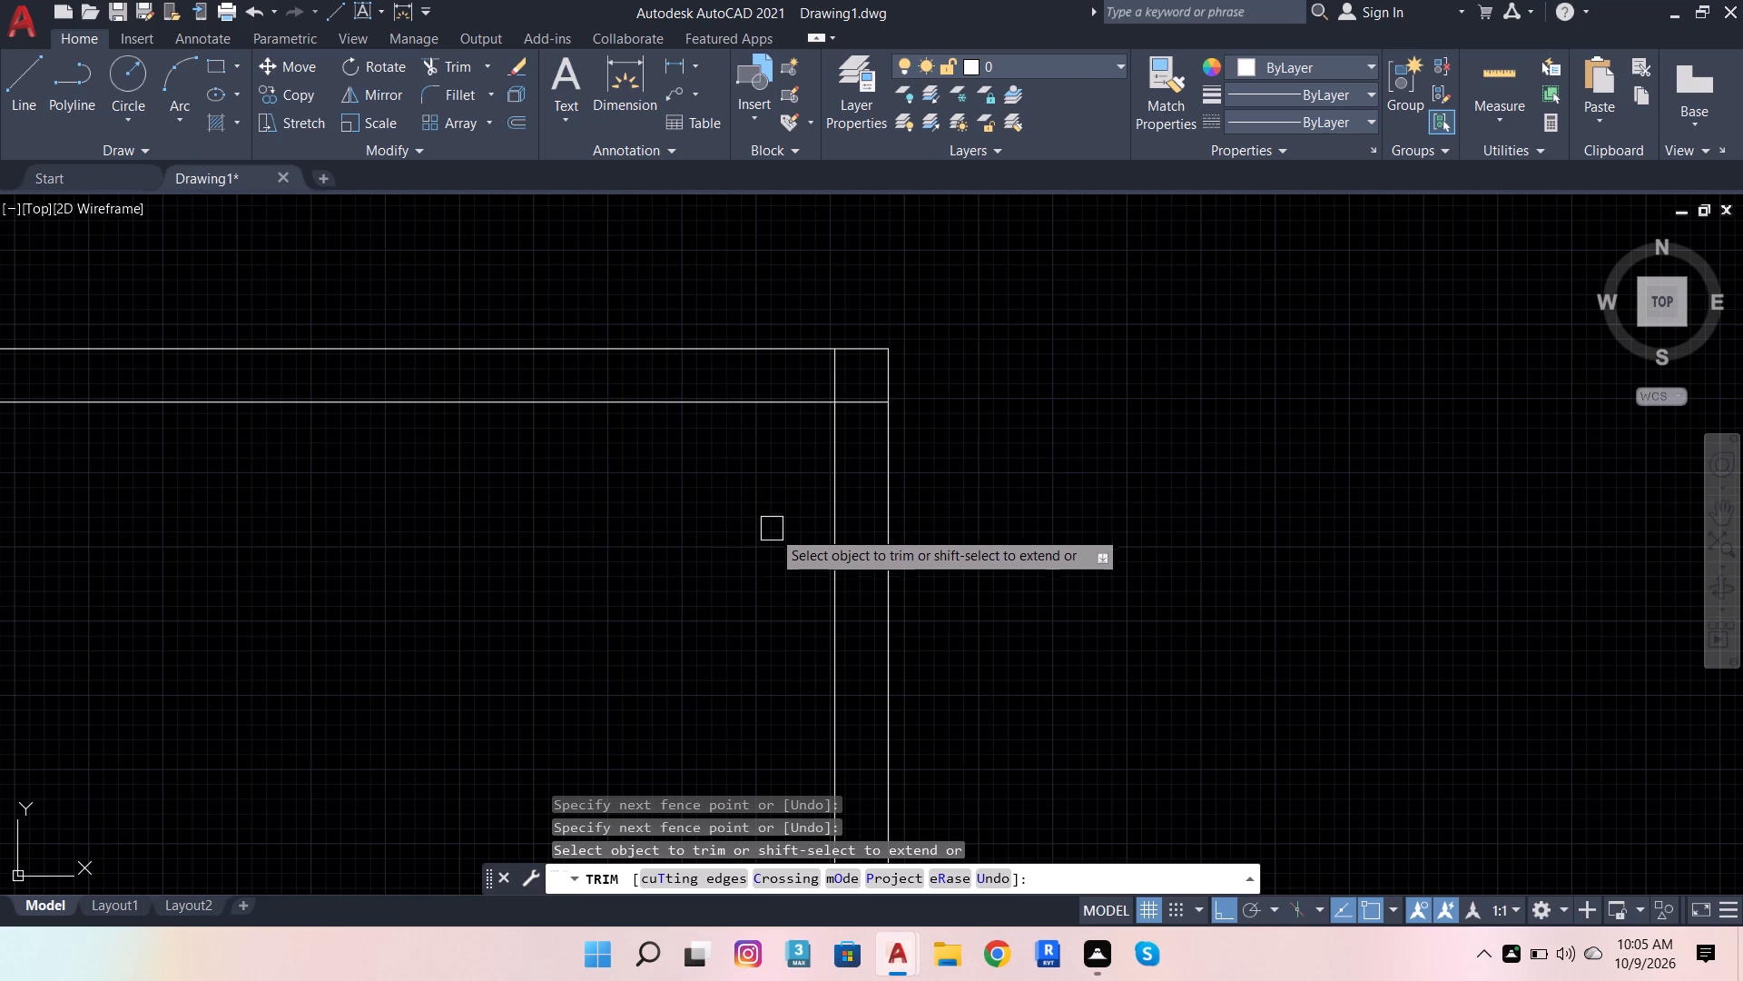
scroll(863, 380, up, 5)
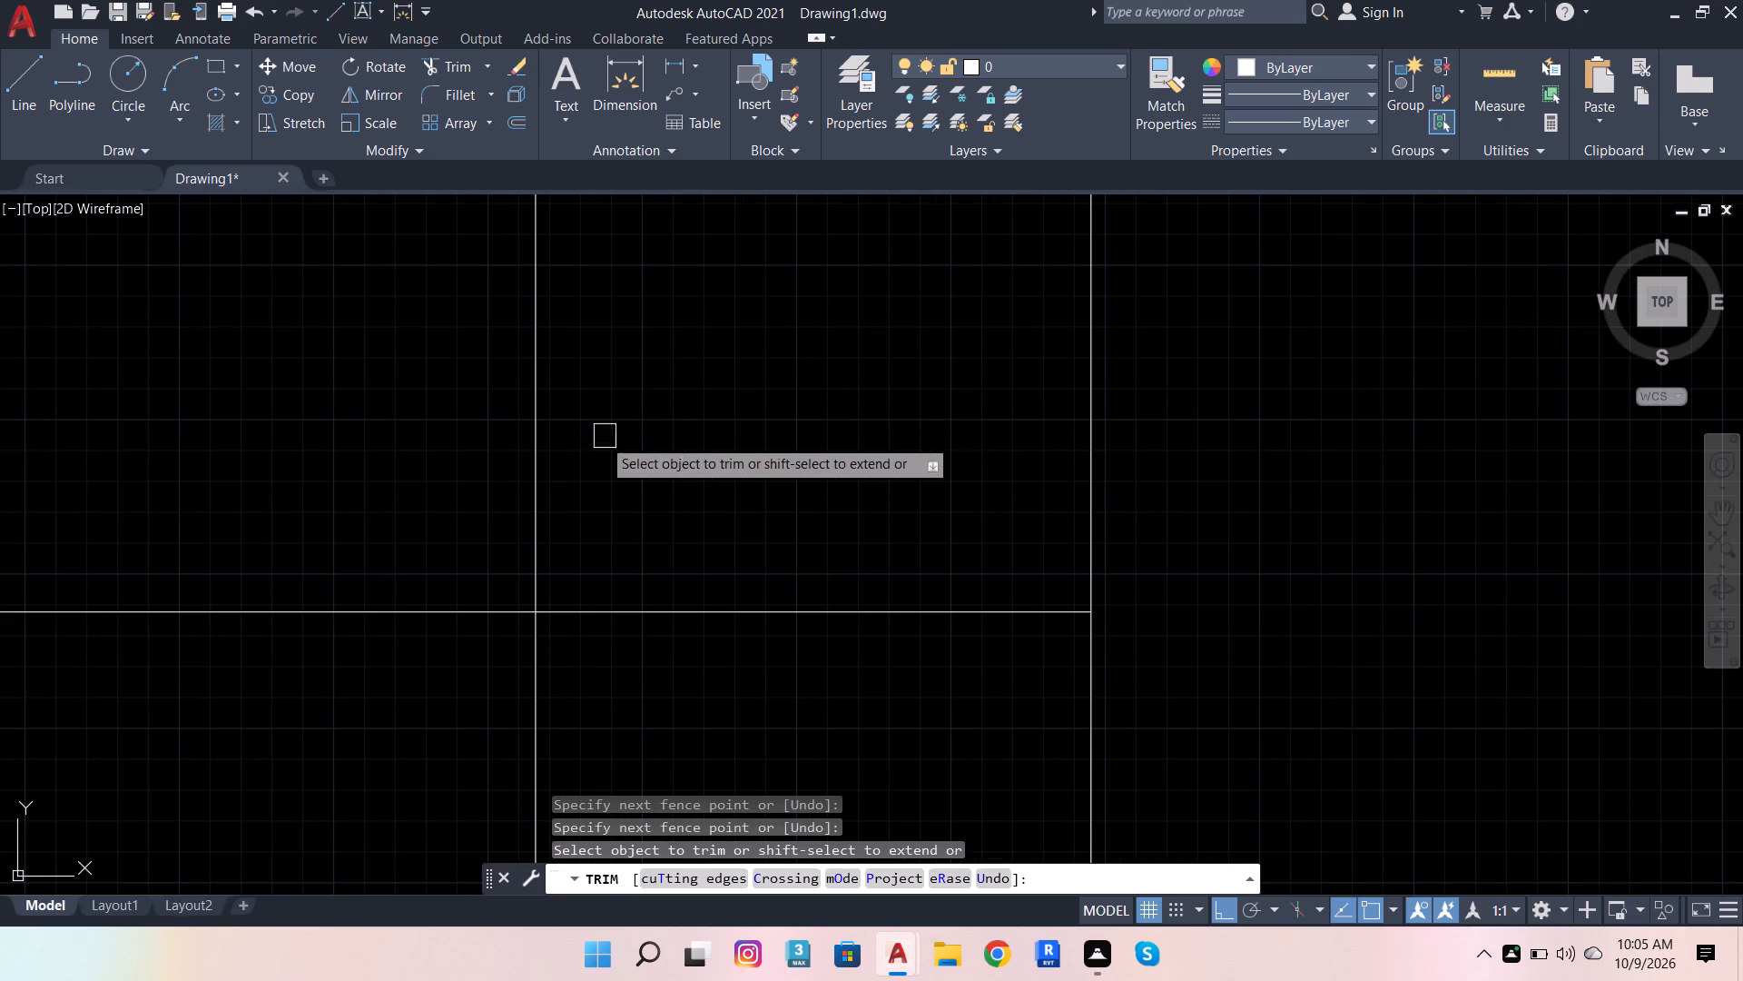
drag(448, 481, 736, 690)
Trim the inner wall line ends that overrun into the wall thickness at the lower-right and lower-left corners.
scroll(874, 411, down, 9)
scroll(829, 472, down, 8)
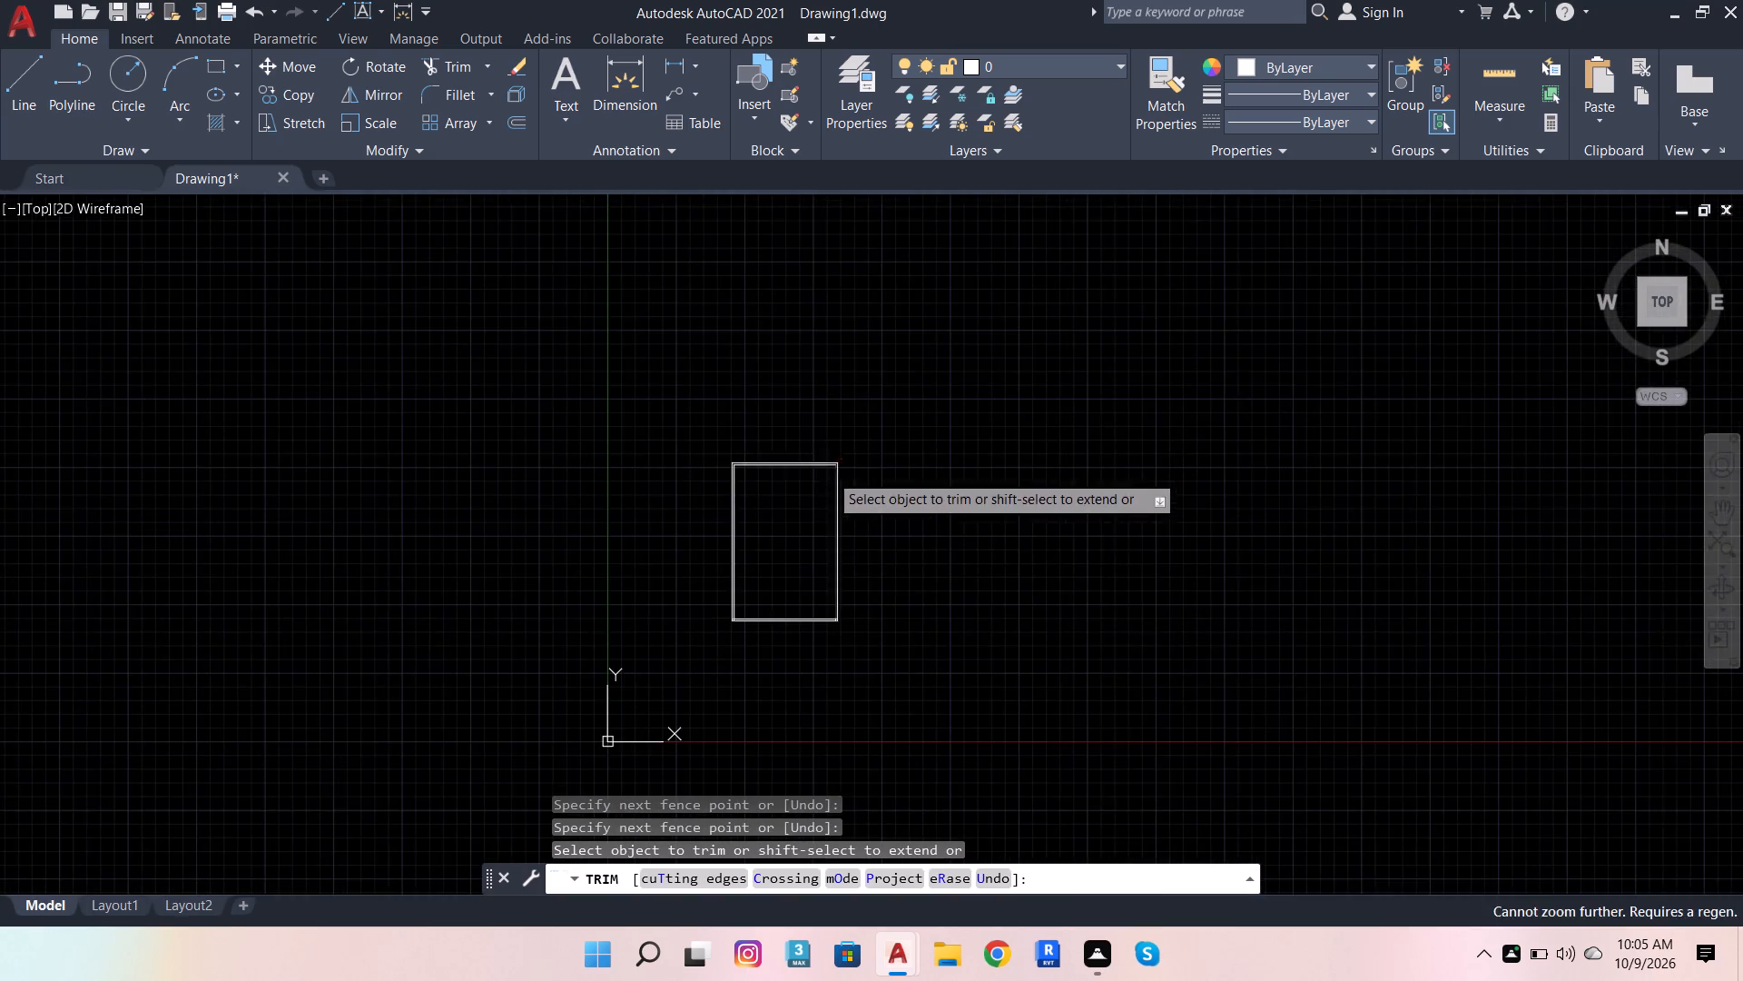
scroll(849, 554, up, 7)
scroll(856, 601, down, 7)
scroll(826, 606, up, 7)
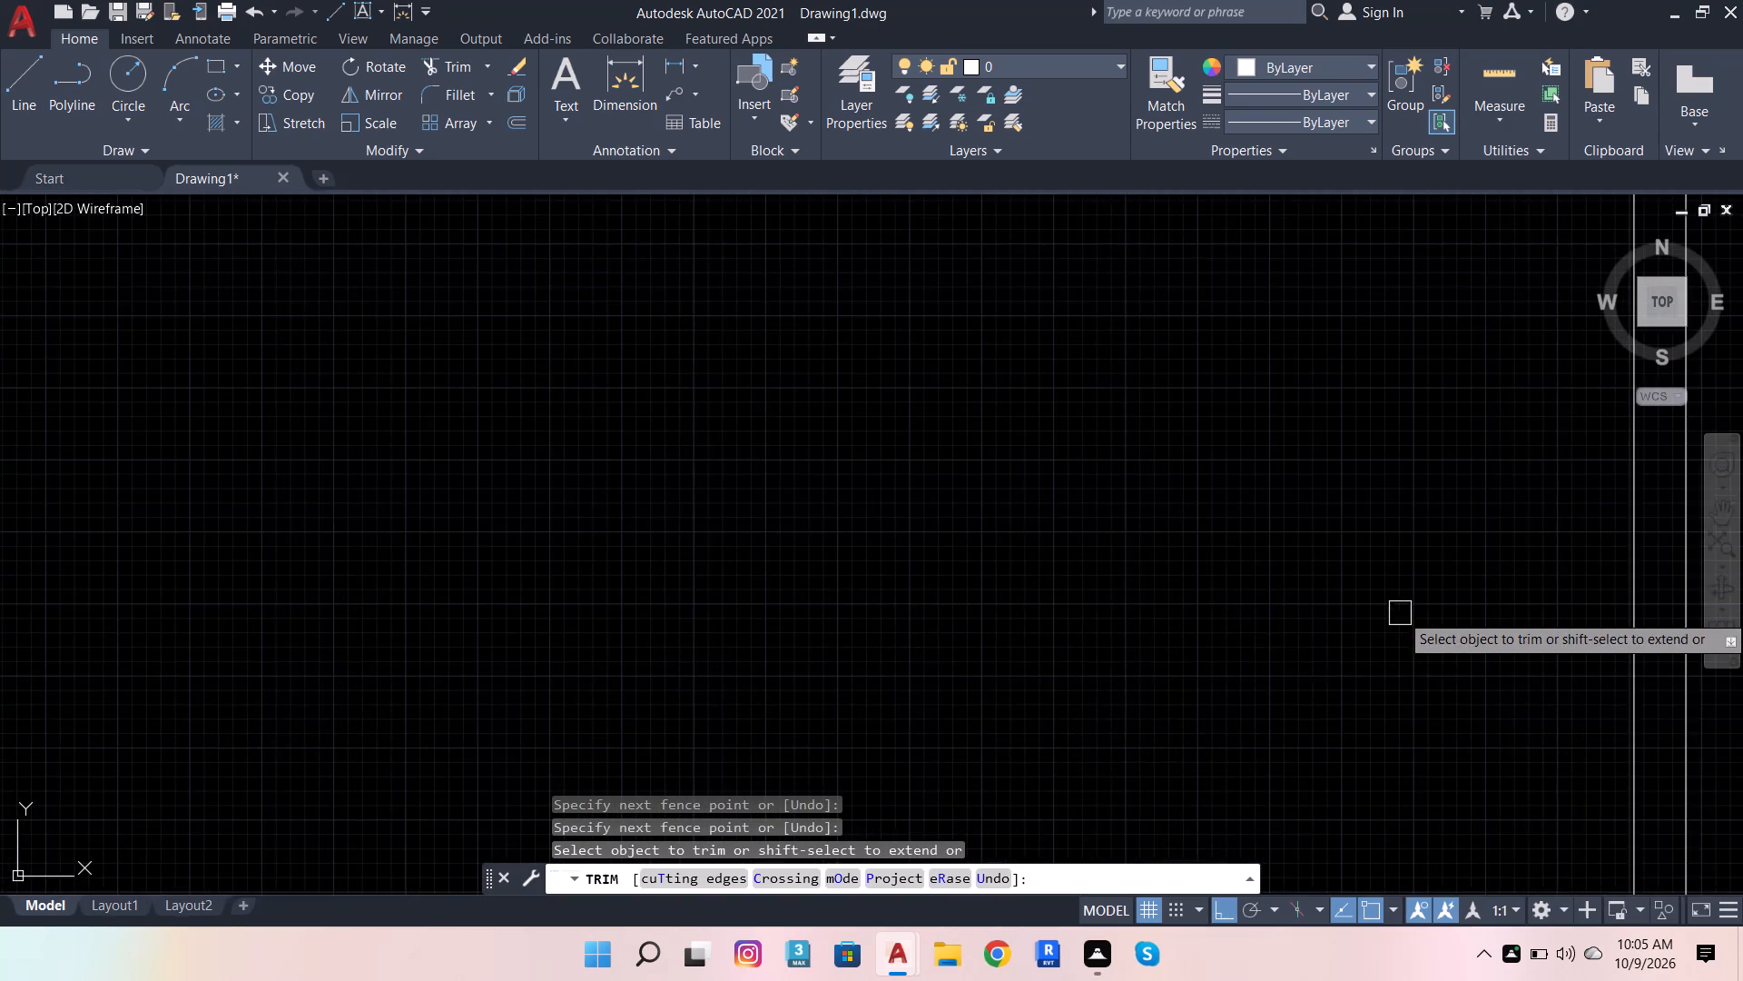
scroll(1400, 611, down, 3)
scroll(1549, 727, up, 3)
scroll(1187, 558, up, 3)
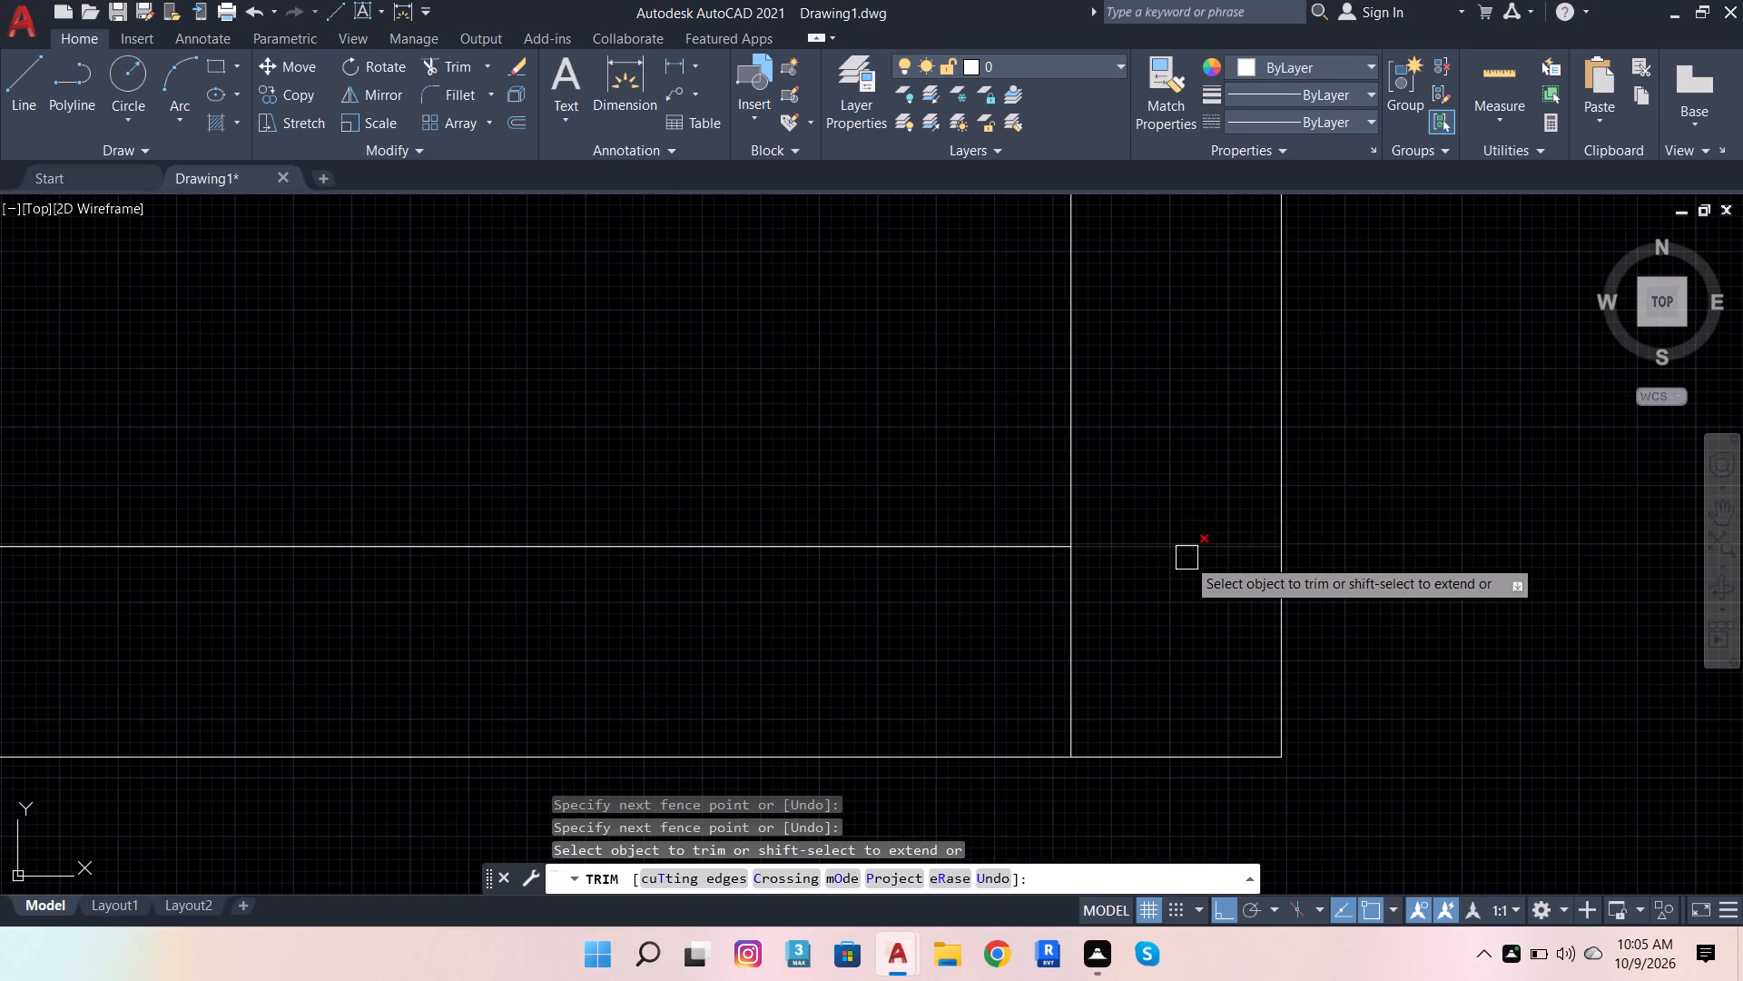
drag(1184, 520, 936, 642)
scroll(1438, 530, down, 8)
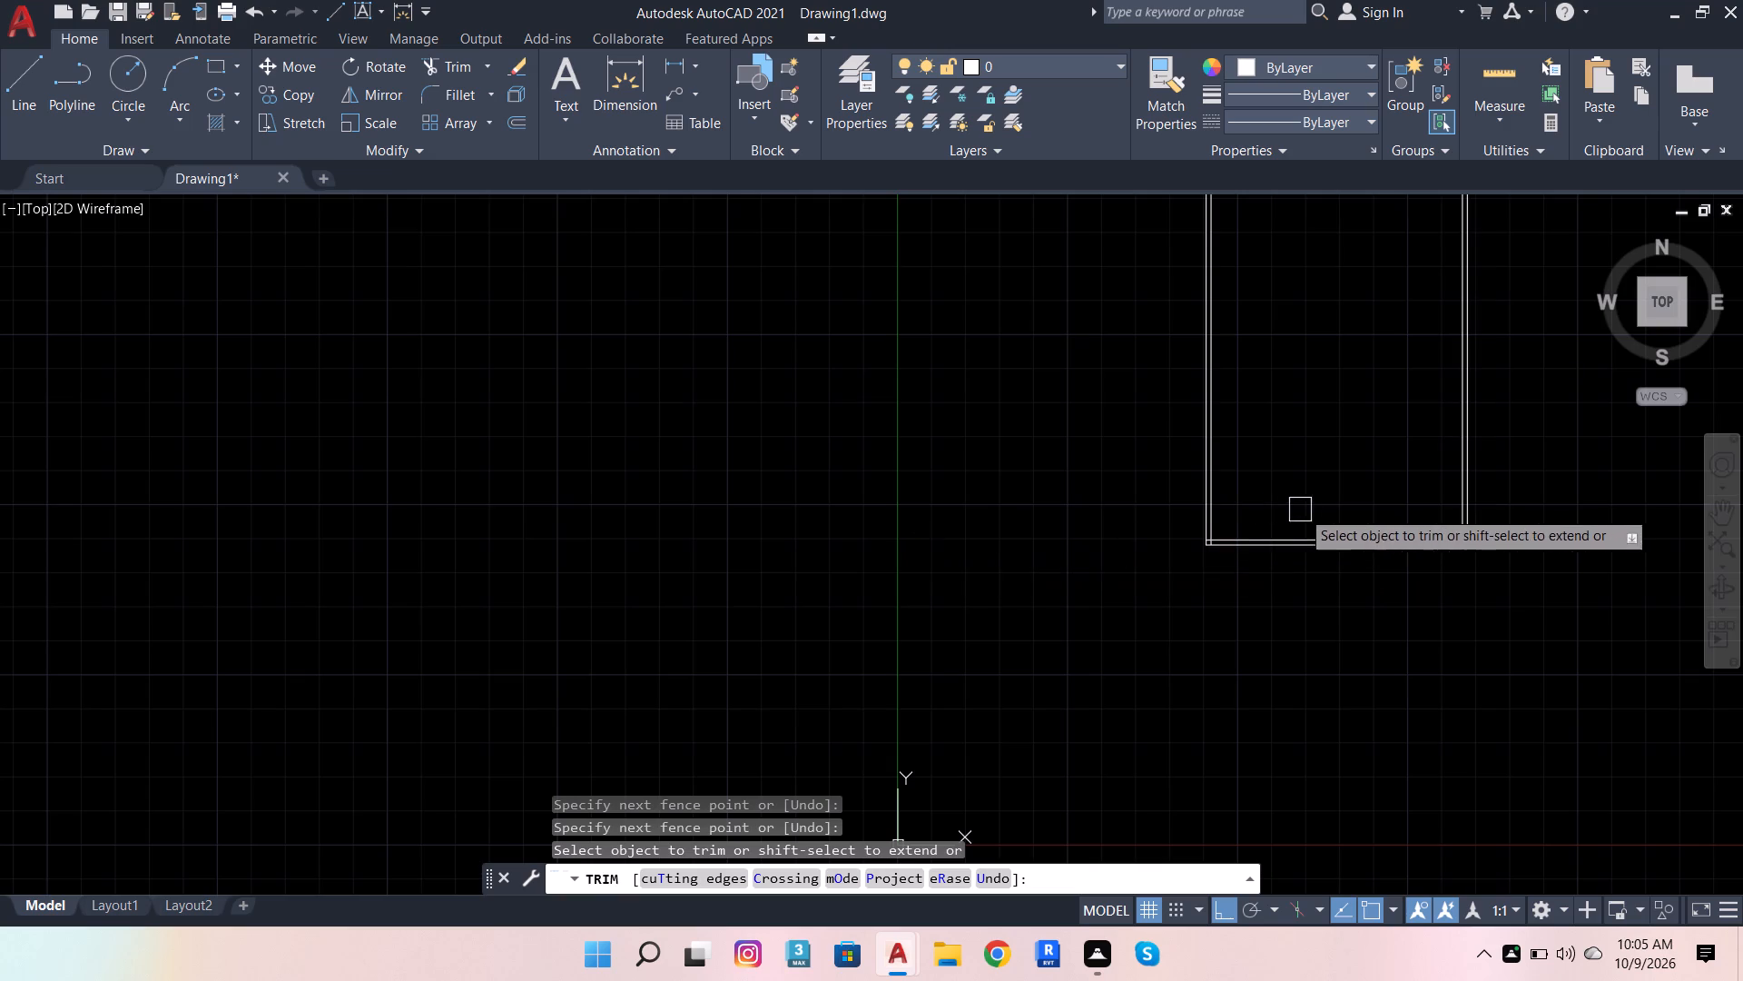
scroll(1307, 517, up, 3)
scroll(921, 639, up, 4)
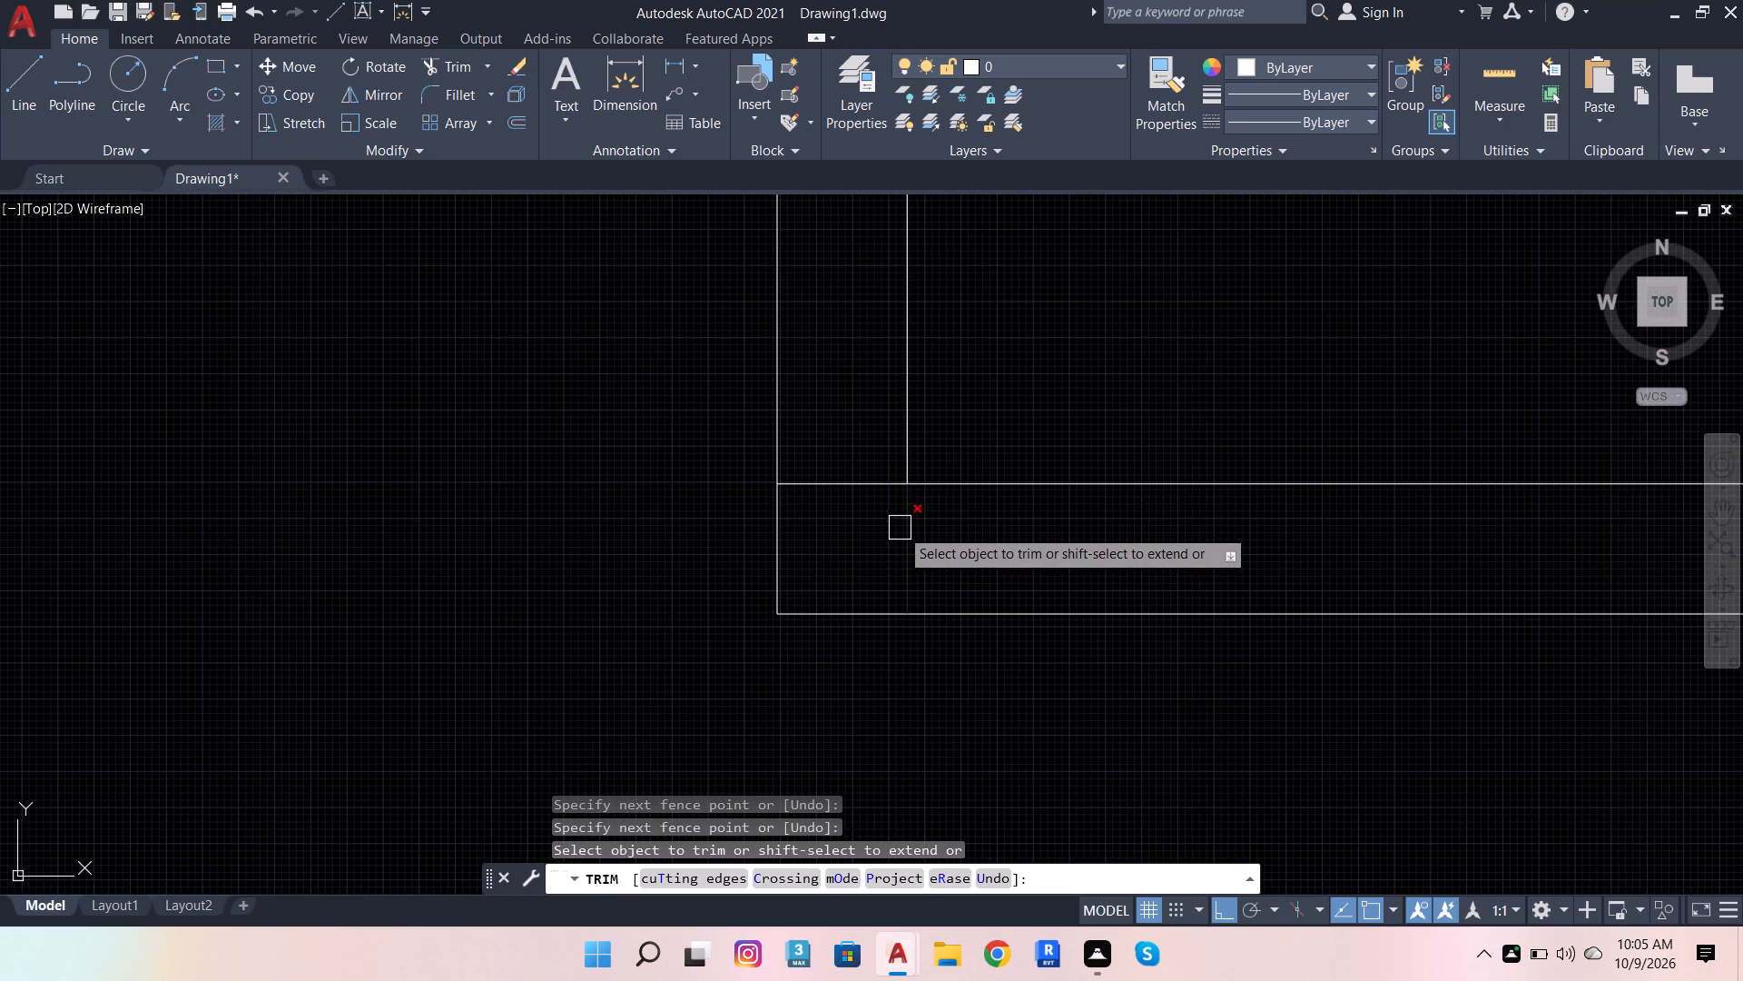
drag(861, 483, 896, 529)
click(903, 531)
scroll(989, 510, down, 2)
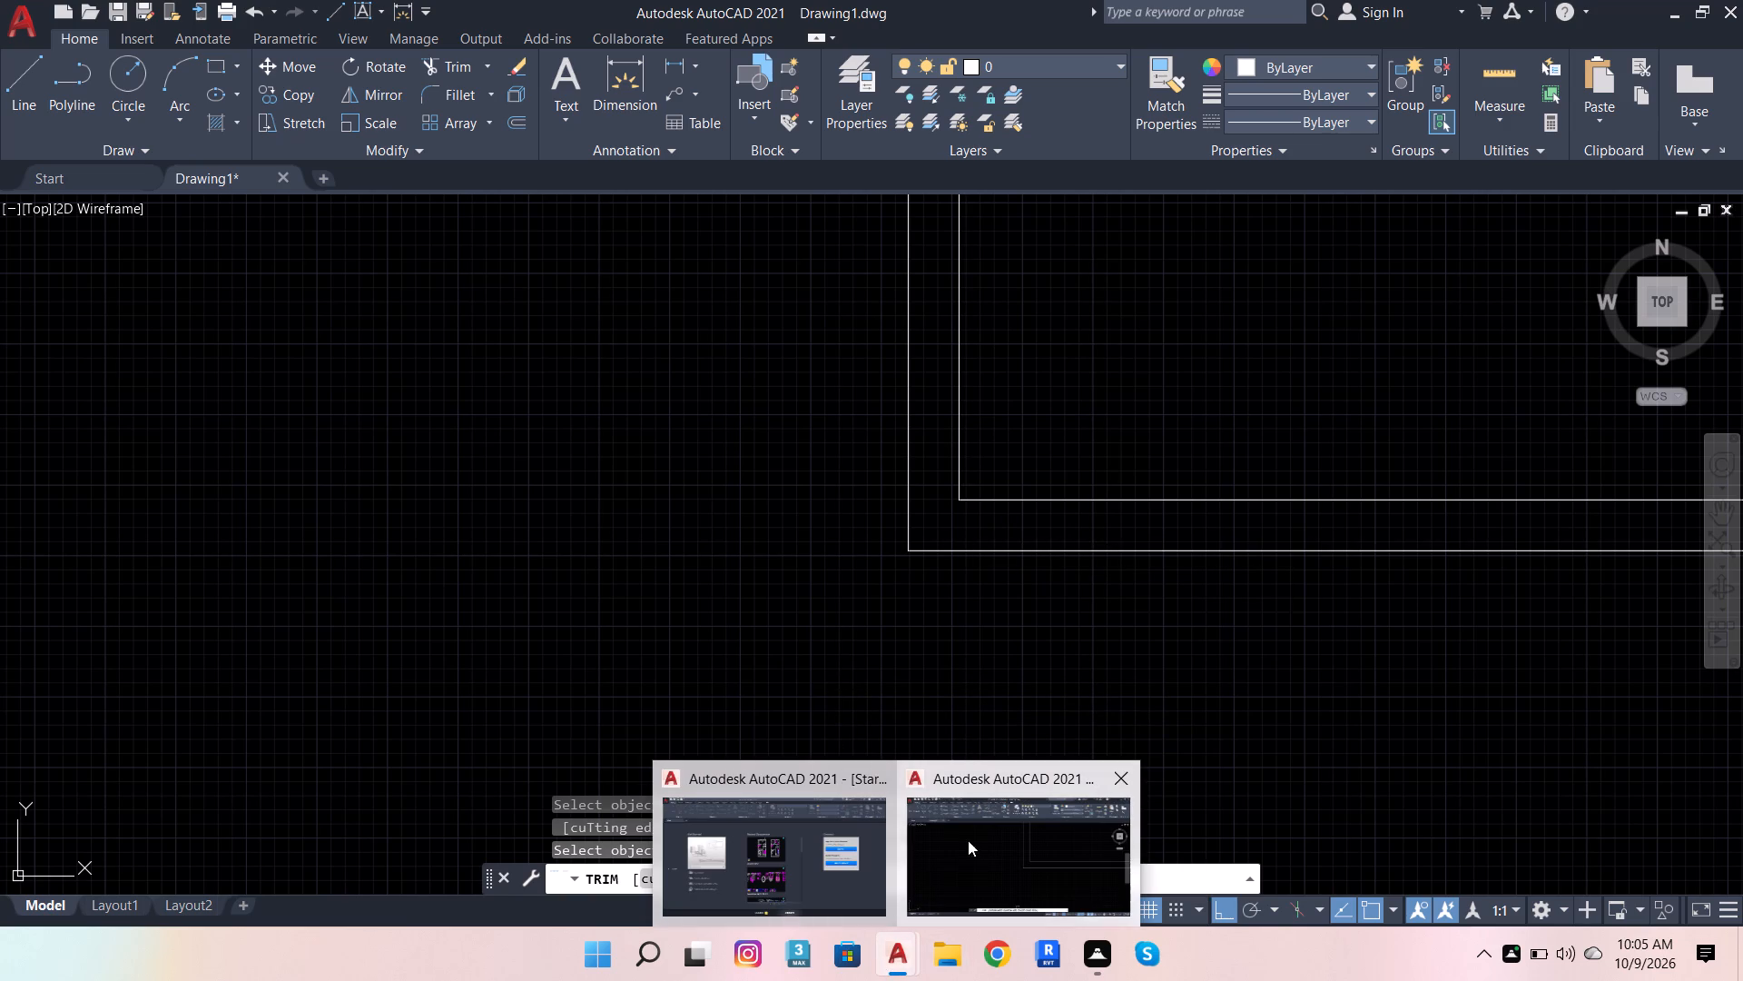
Close the Start page window preview and end the Trim command in the drawing.
click(876, 769)
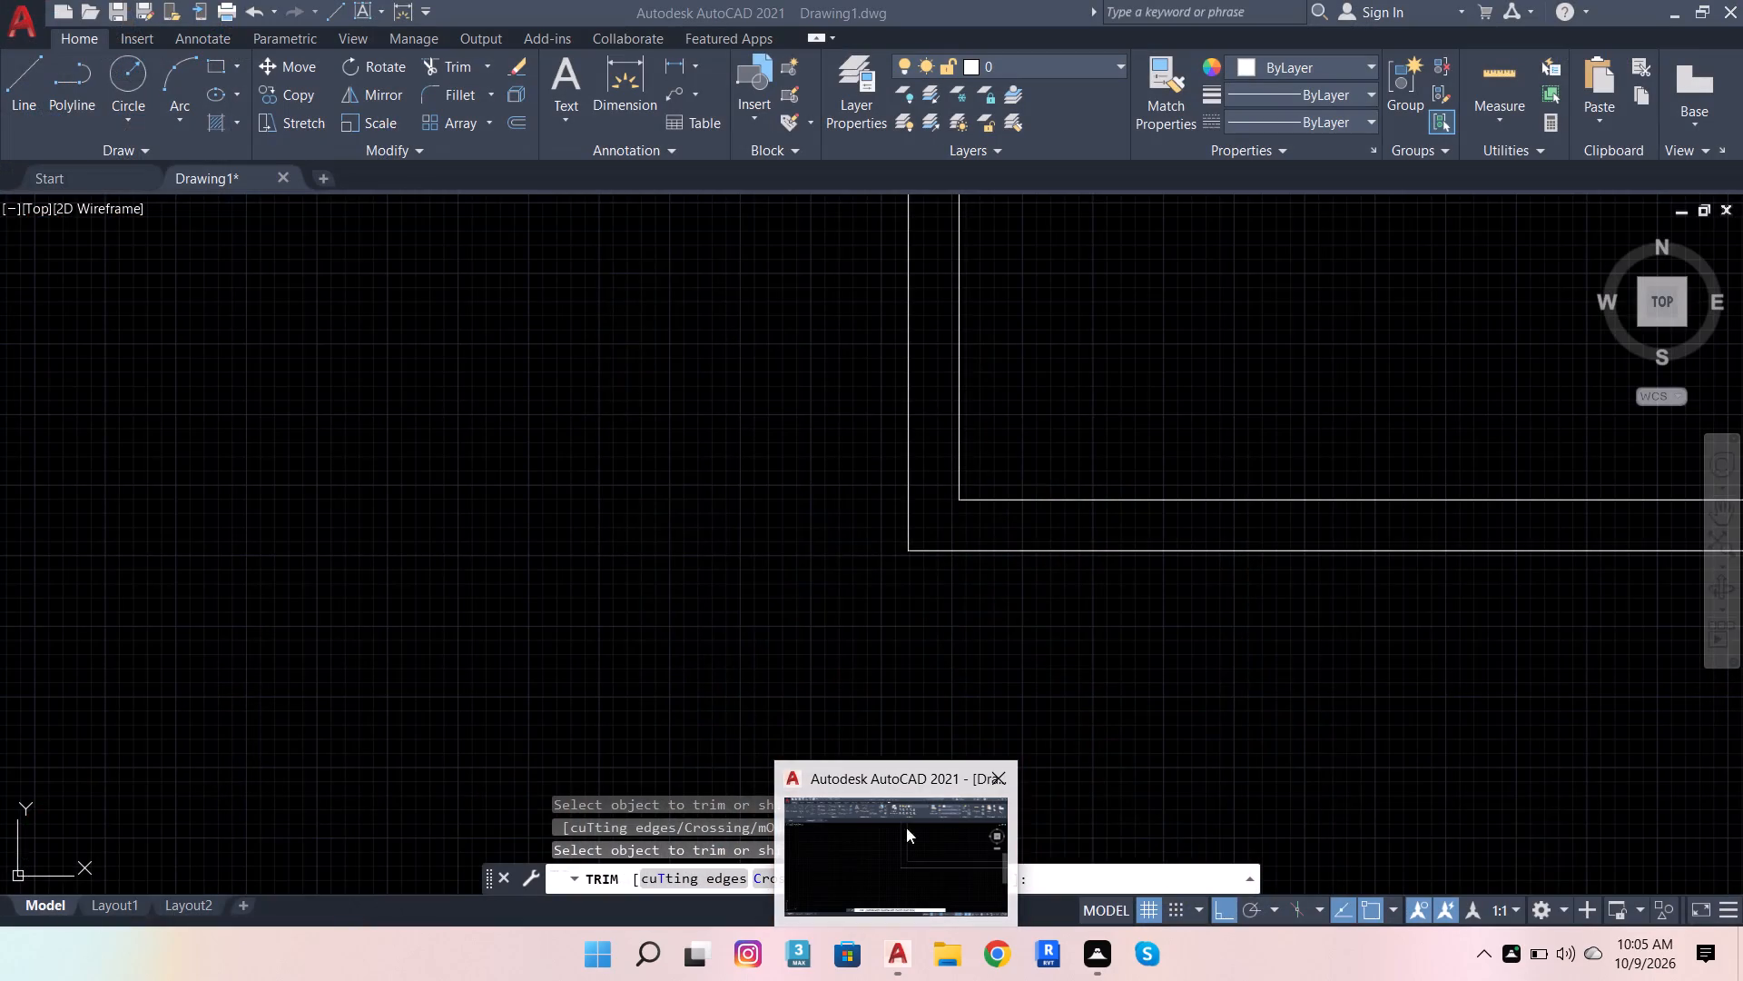
scroll(625, 641, down, 3)
scroll(691, 684, down, 2)
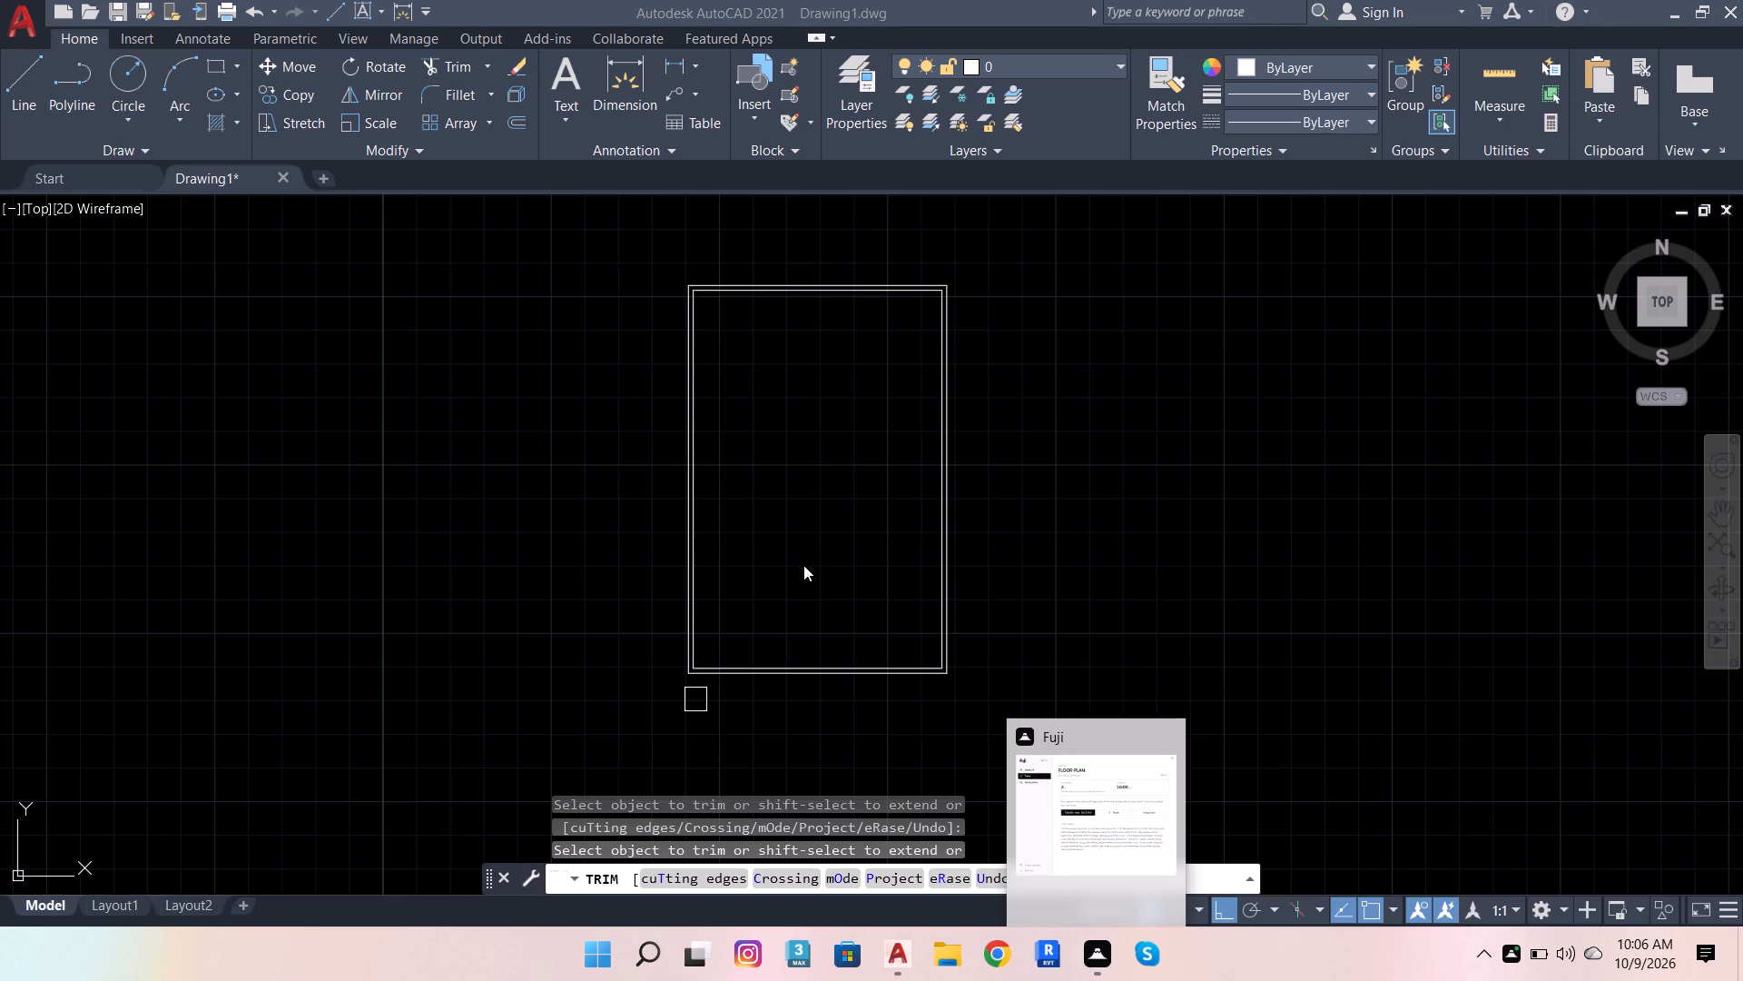
scroll(756, 287, up, 4)
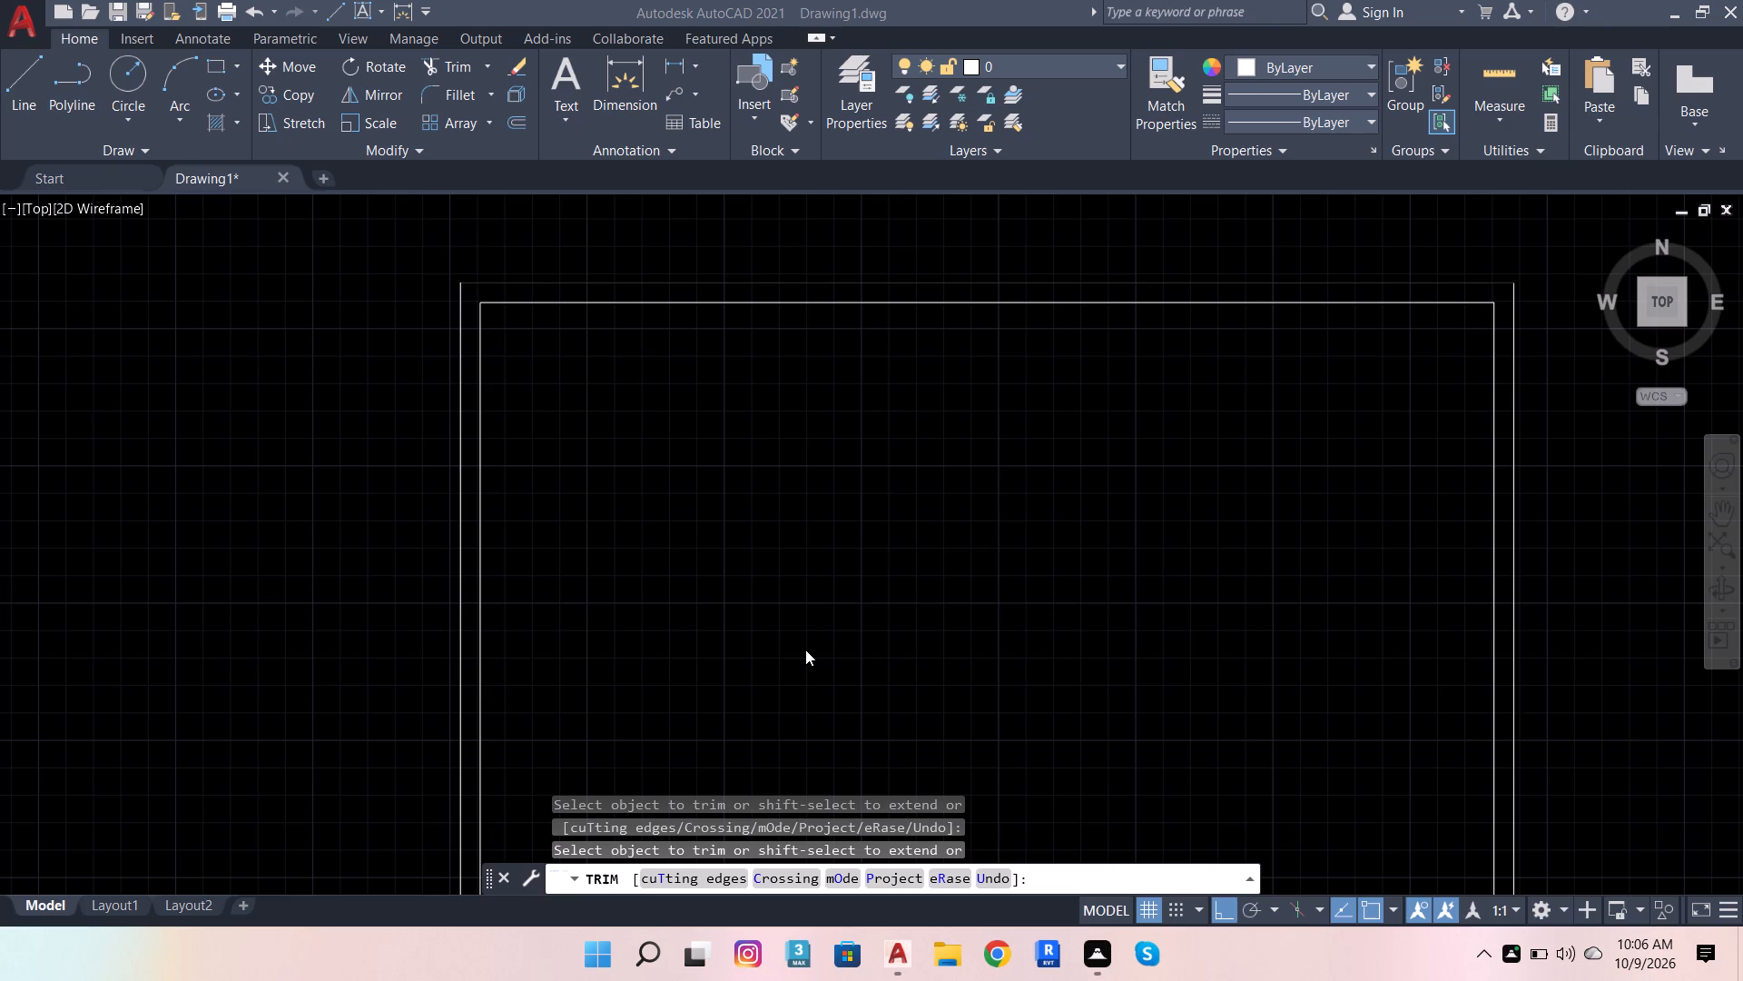
key(Escape)
key(Escape)
key(space)
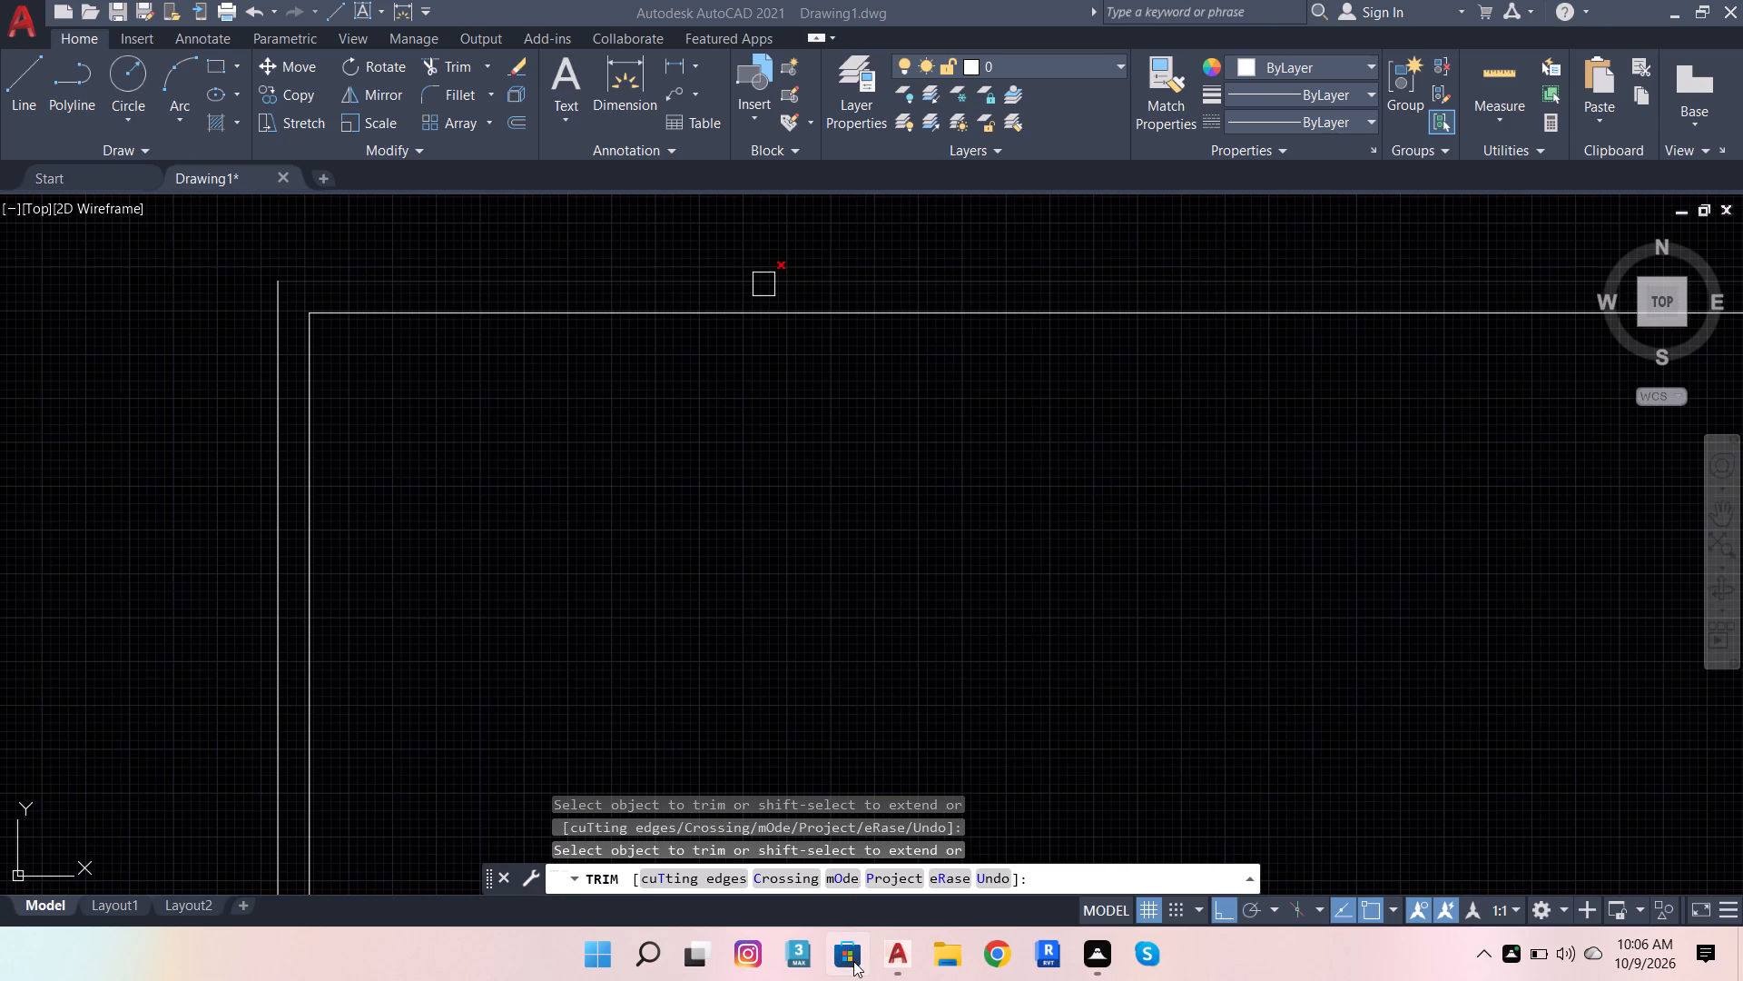
click(940, 600)
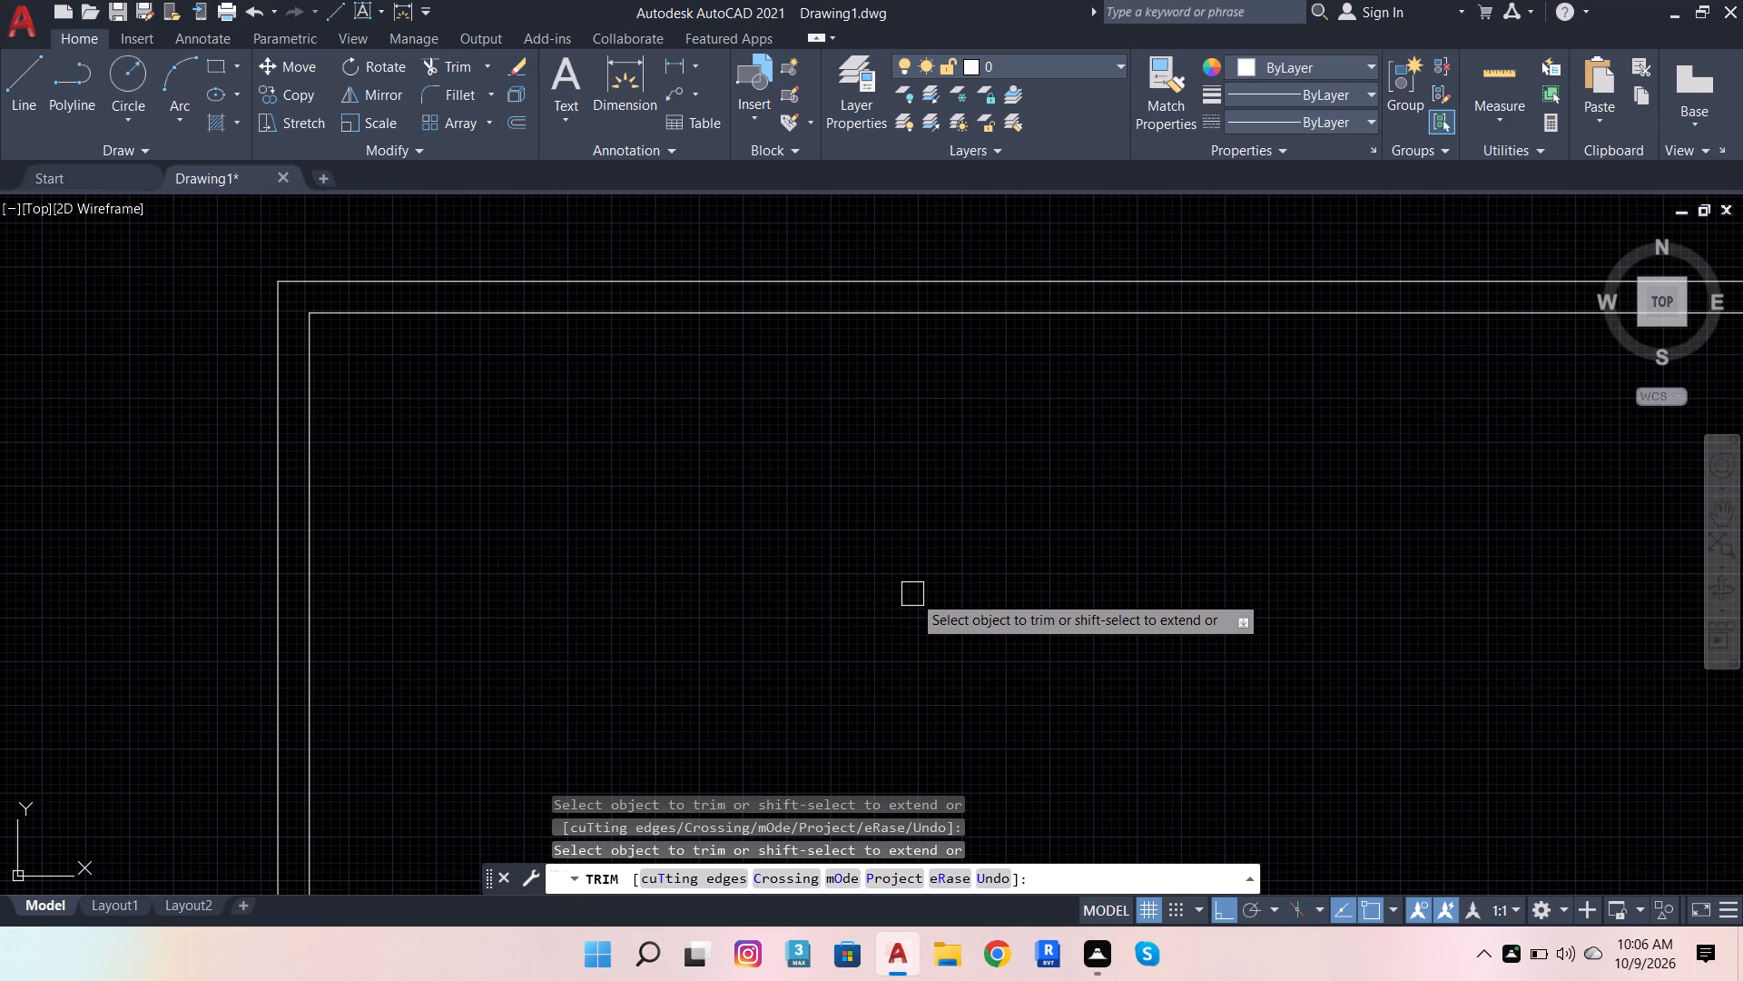
scroll(766, 490, down, 4)
key(space)
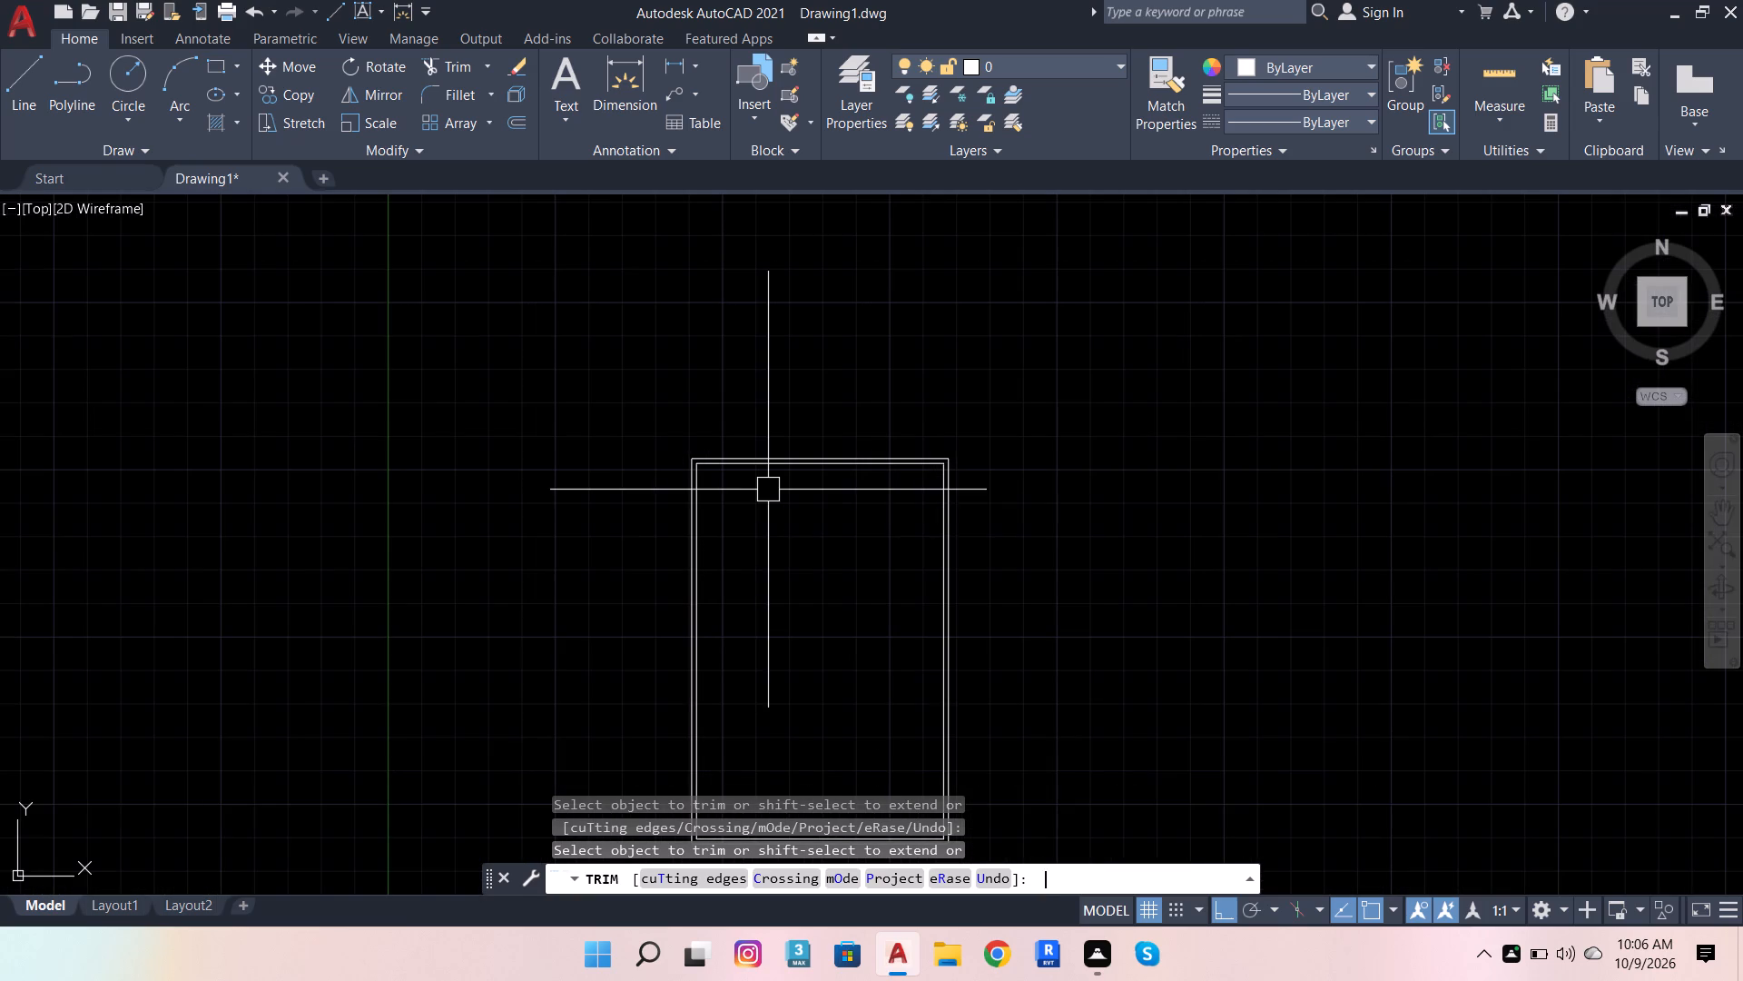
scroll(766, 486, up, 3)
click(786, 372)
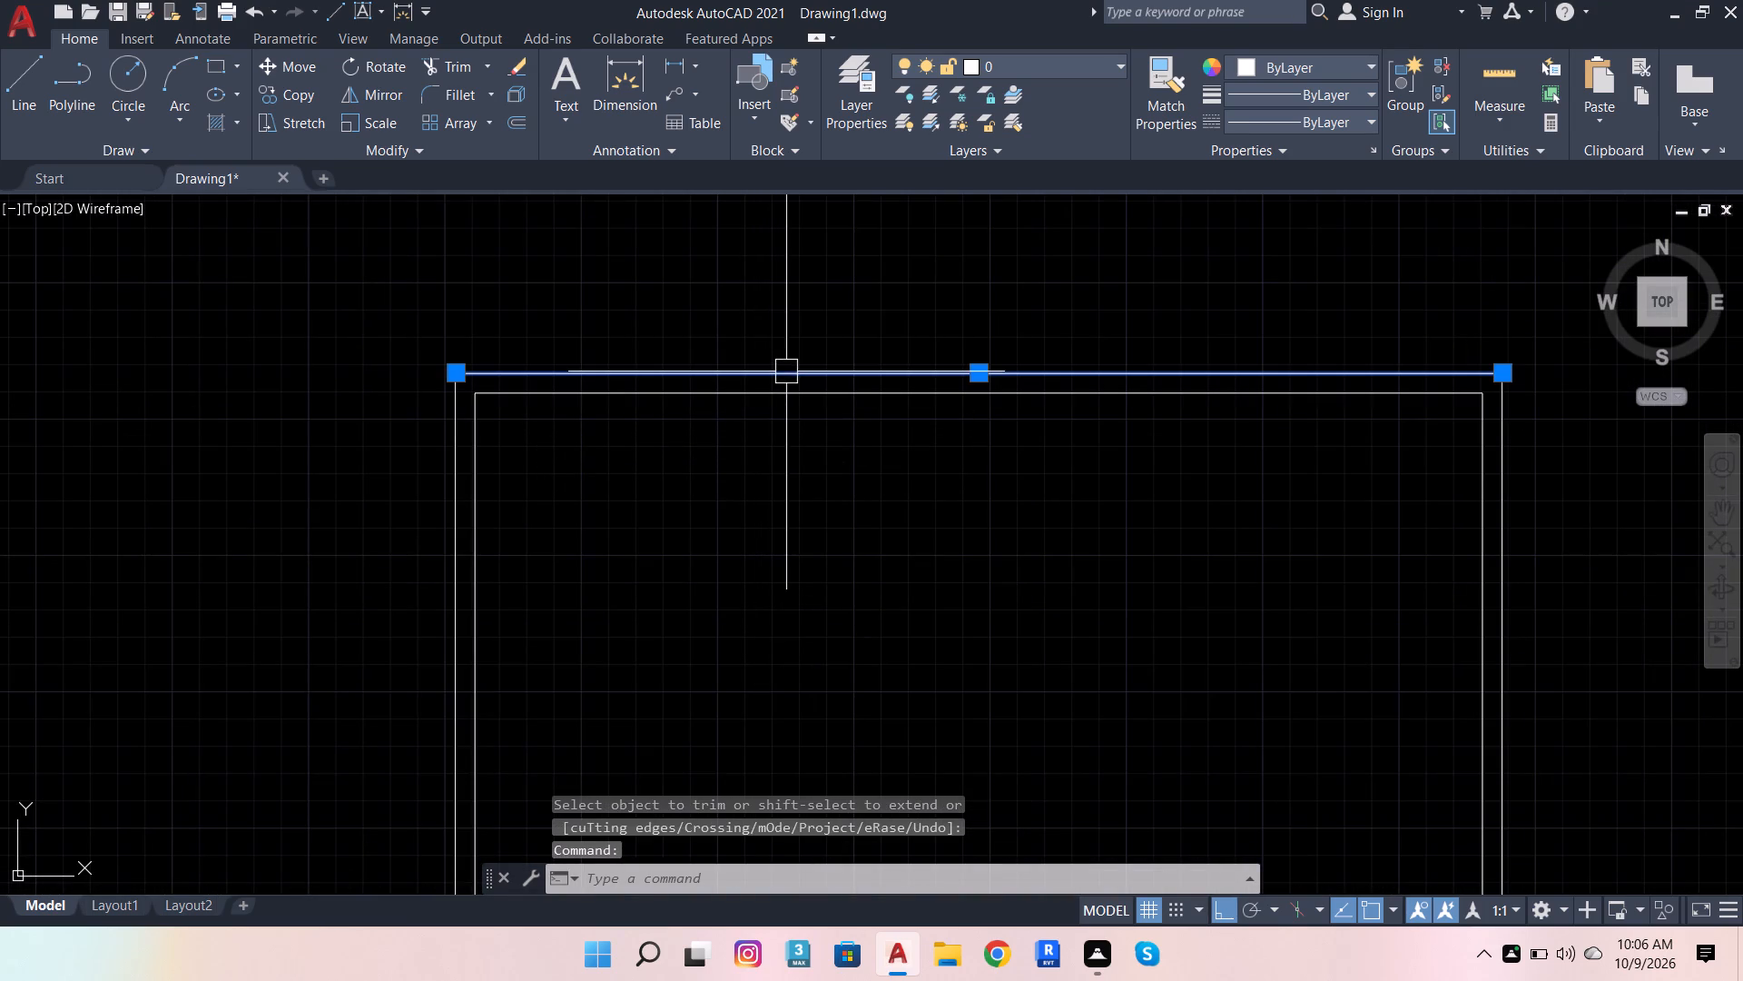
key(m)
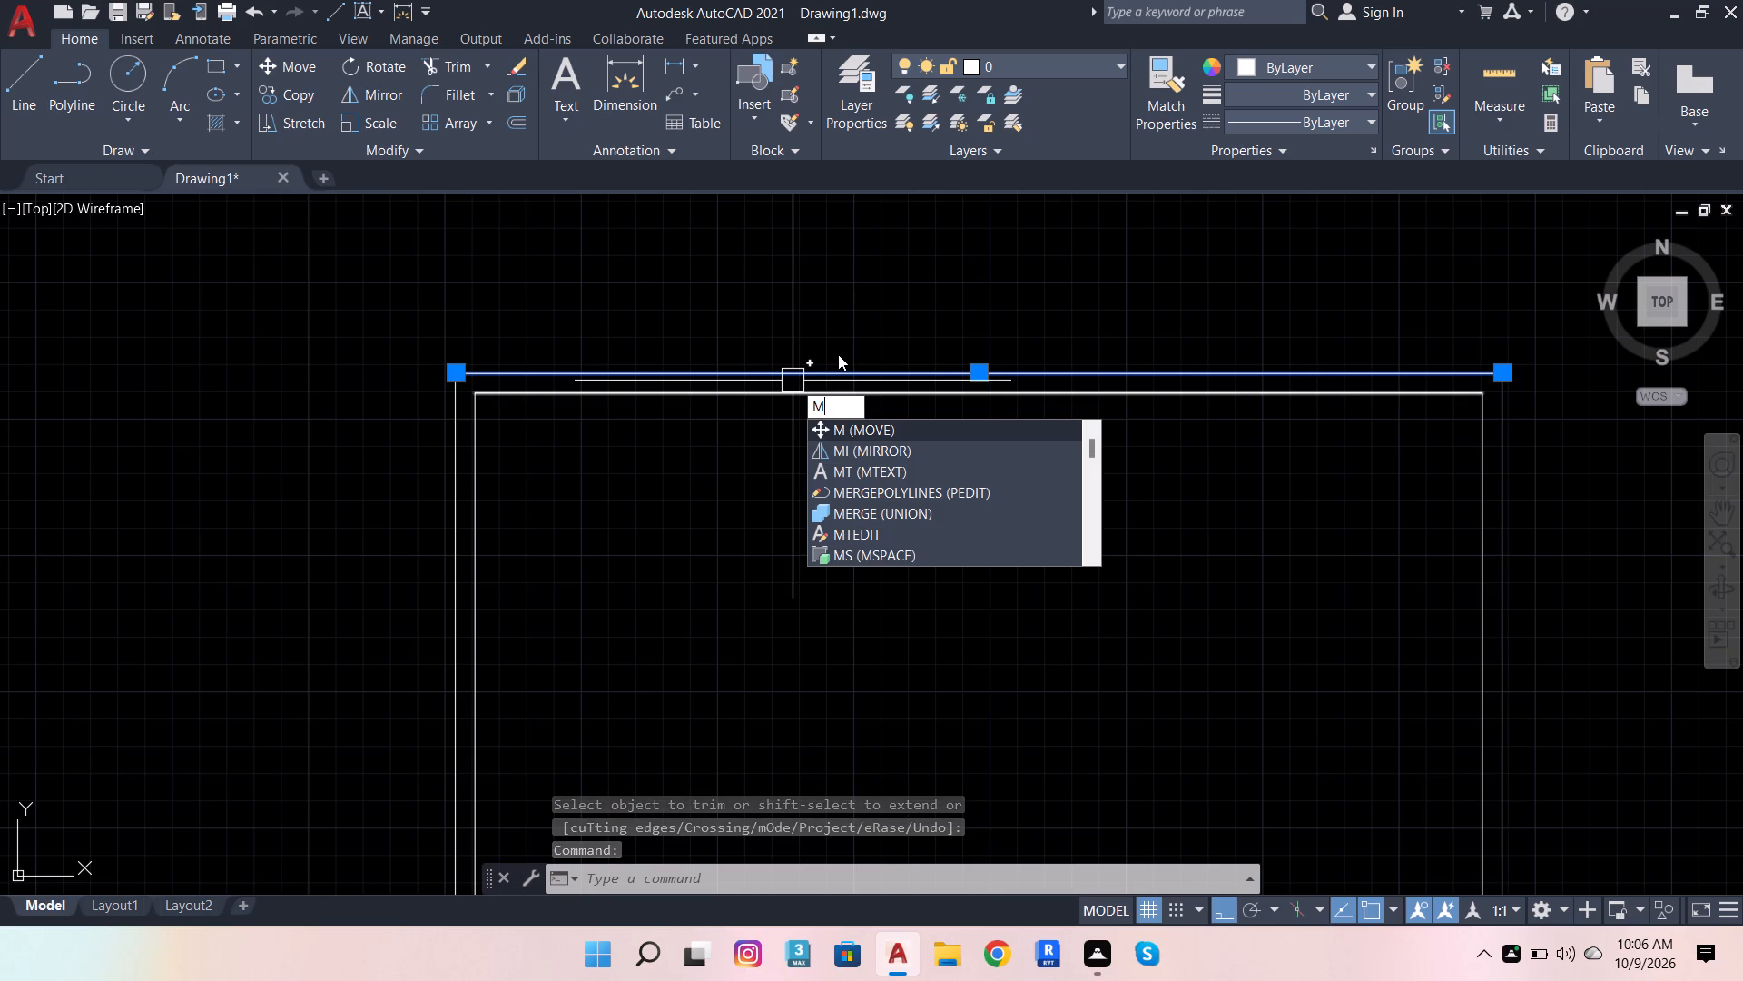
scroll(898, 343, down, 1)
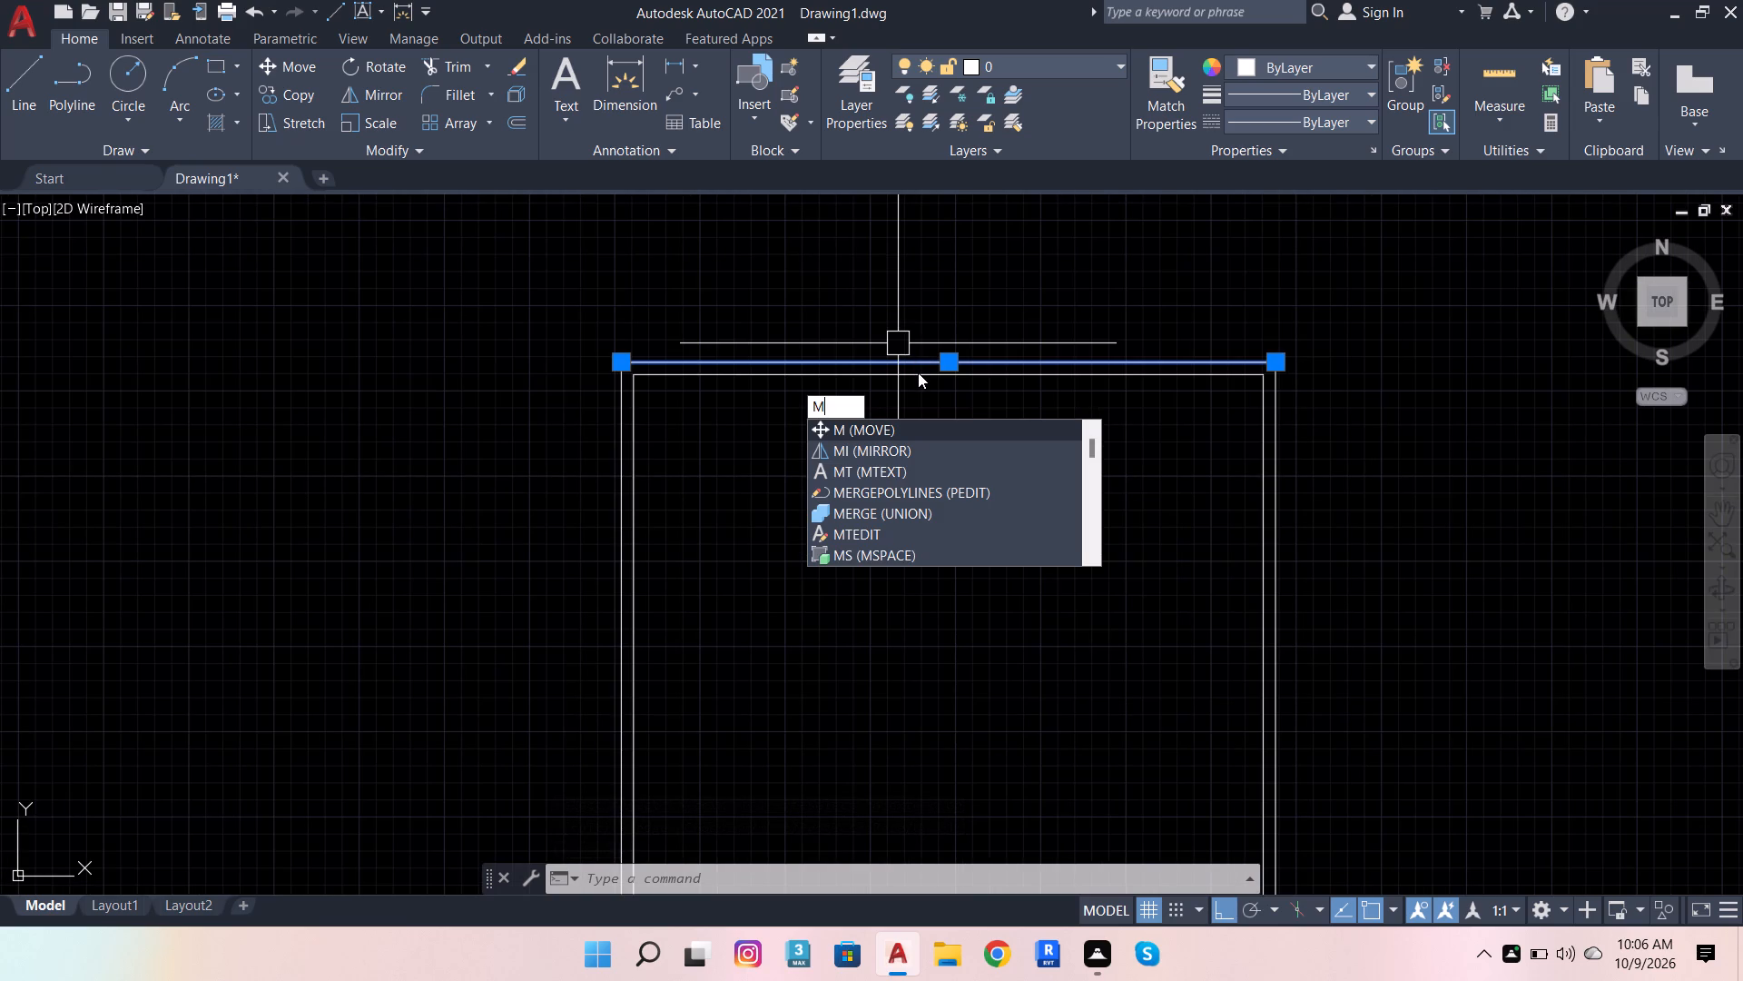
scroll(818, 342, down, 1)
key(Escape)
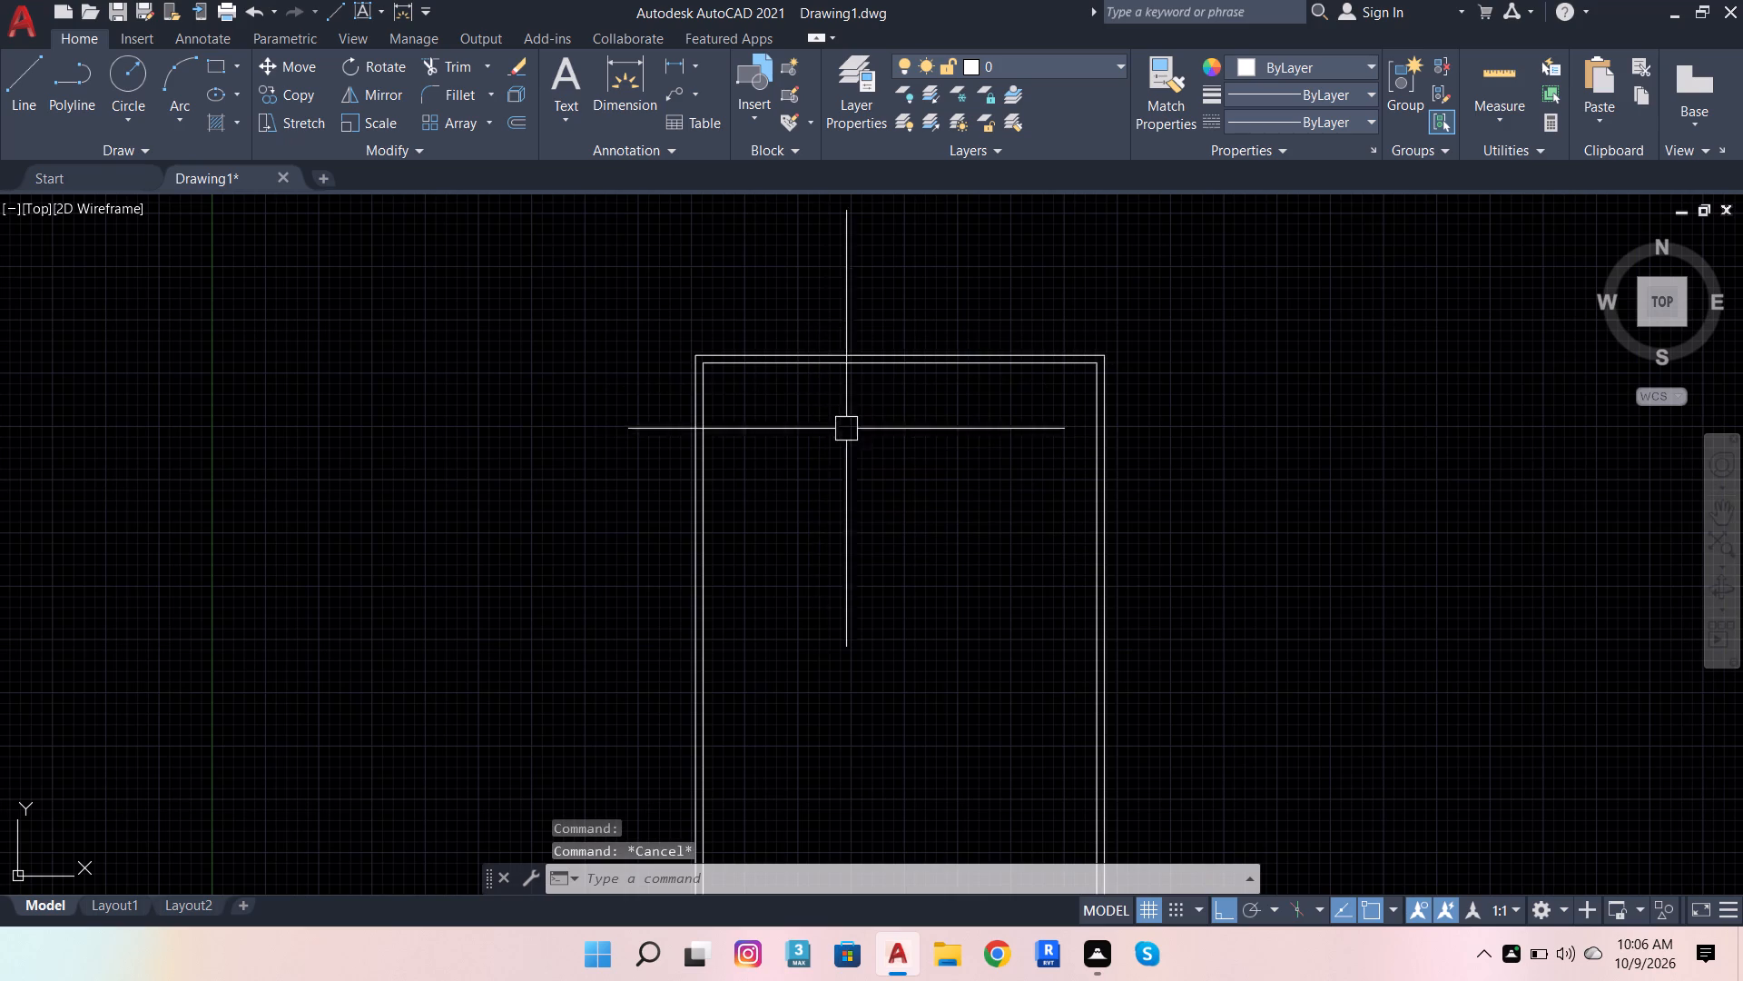
Offset the bottom outer wall line 2'7.6" inward, toward the inside of the plan.
scroll(913, 342, down, 4)
scroll(899, 456, up, 8)
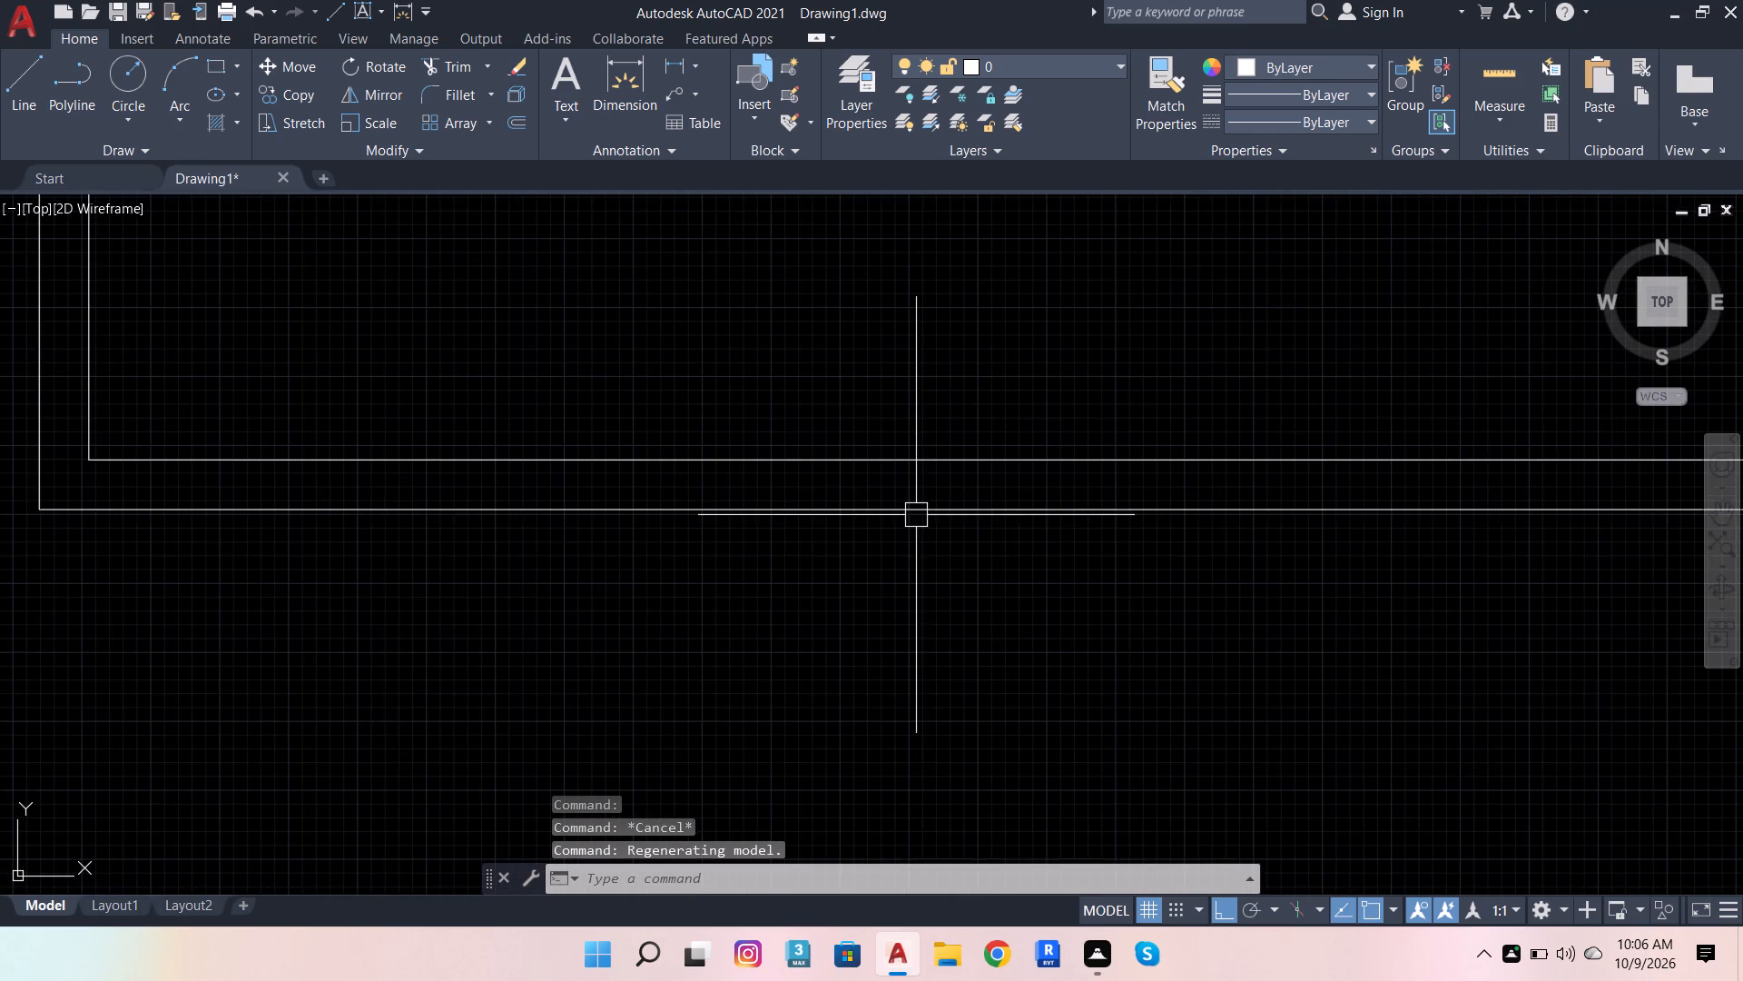
click(916, 521)
key(o)
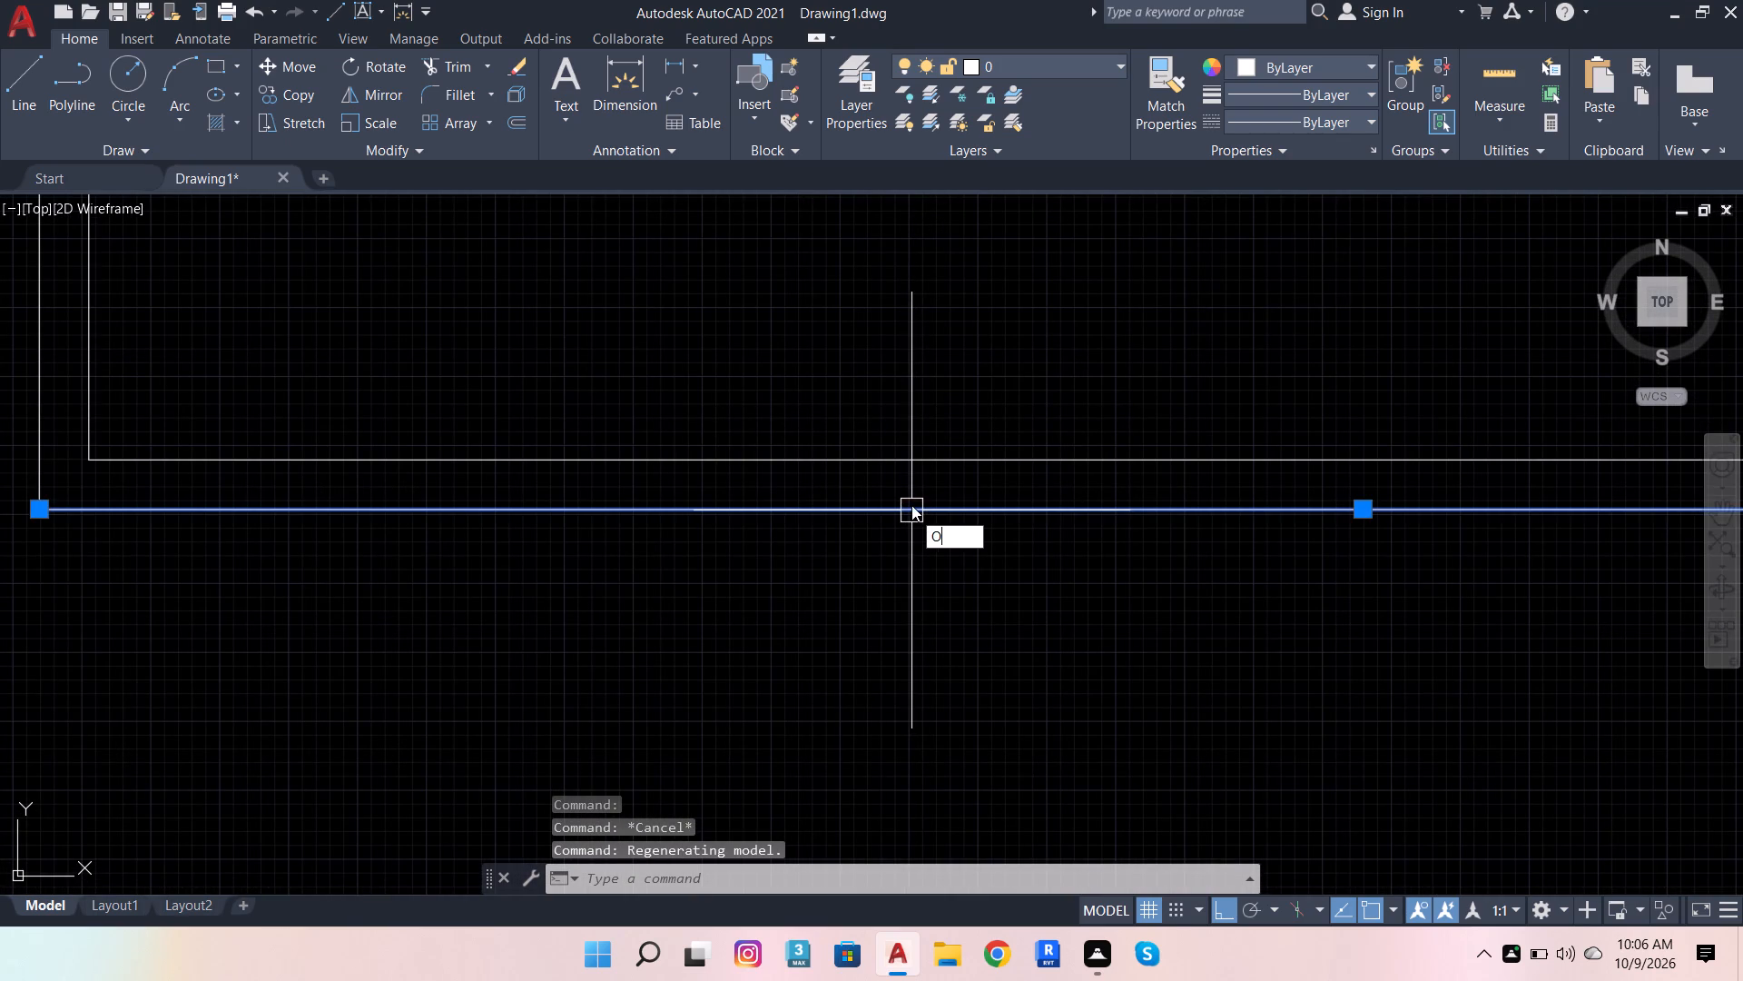
key(Return)
click(907, 505)
scroll(952, 482, down, 5)
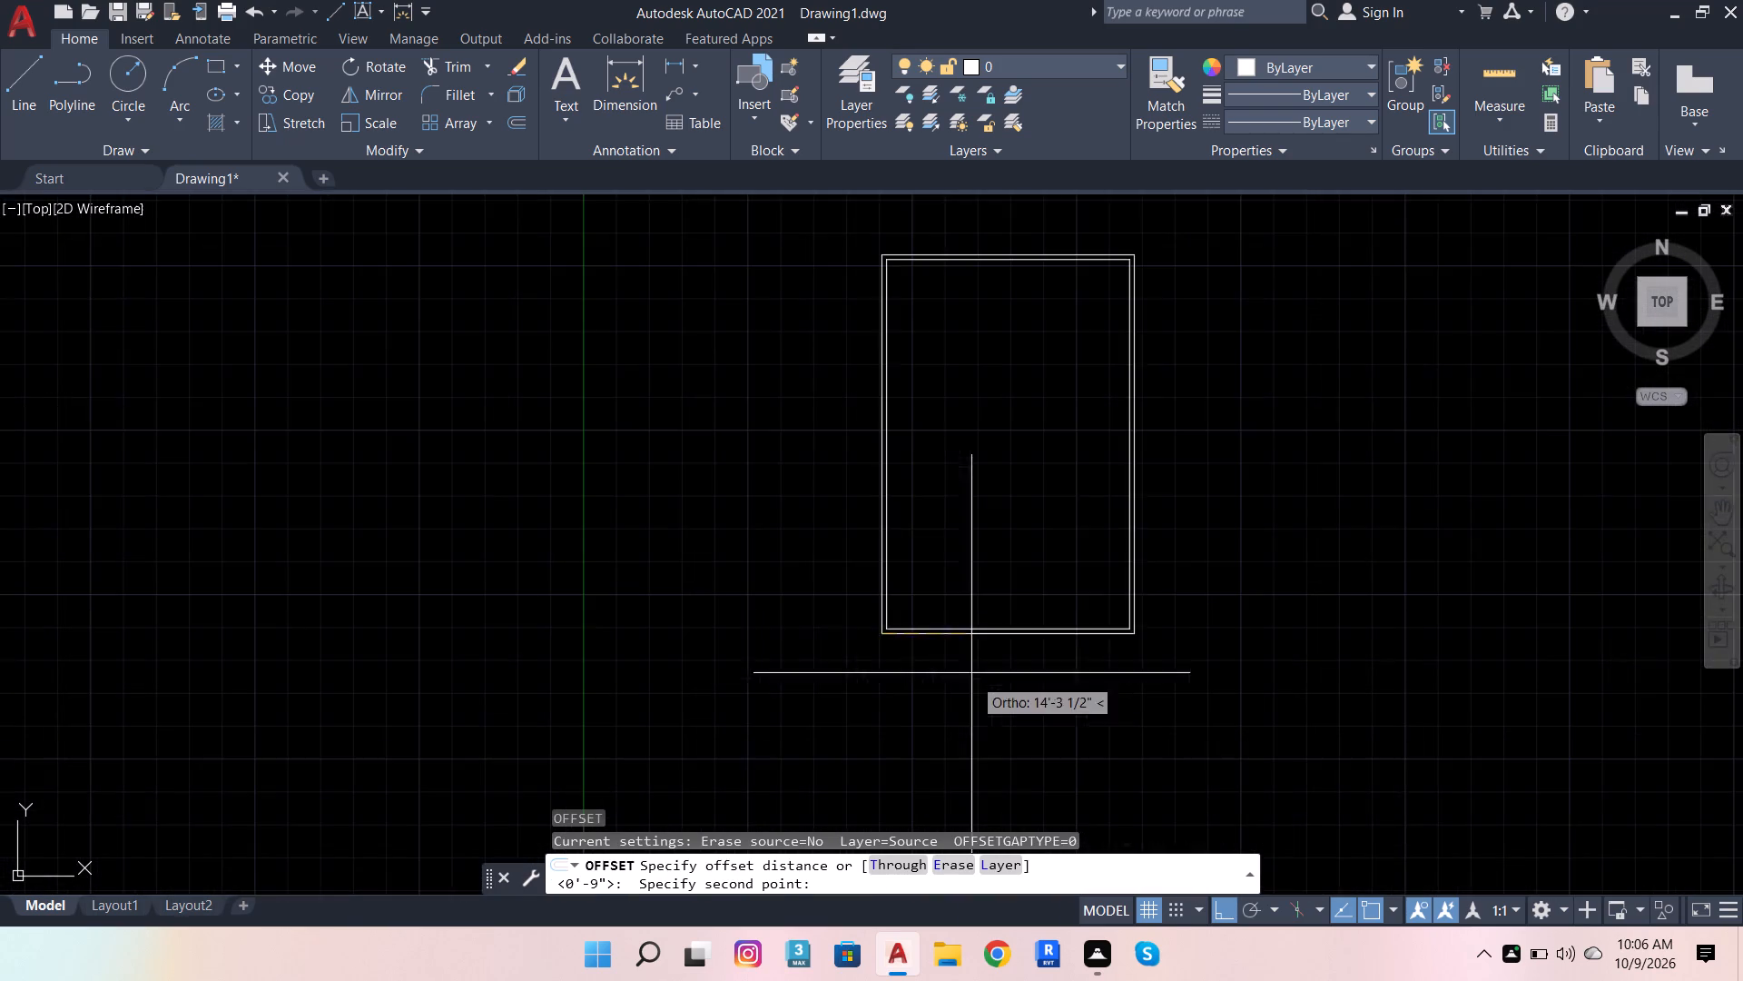
scroll(955, 505, up, 3)
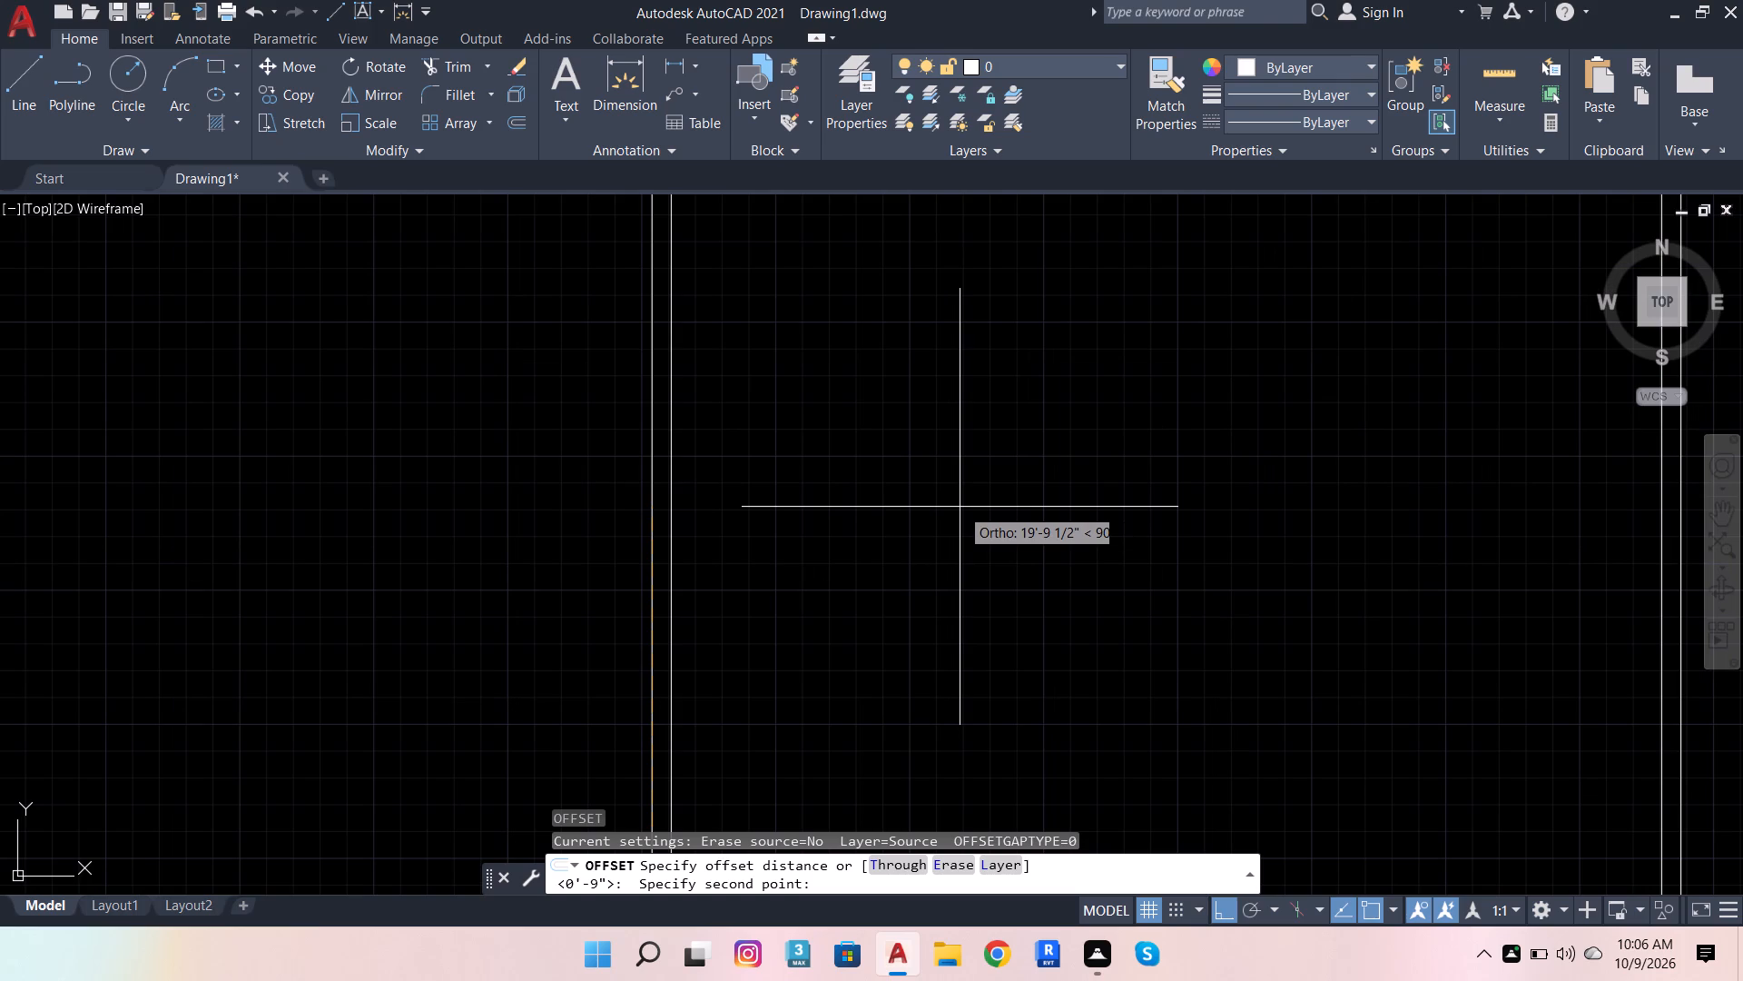
text(2')
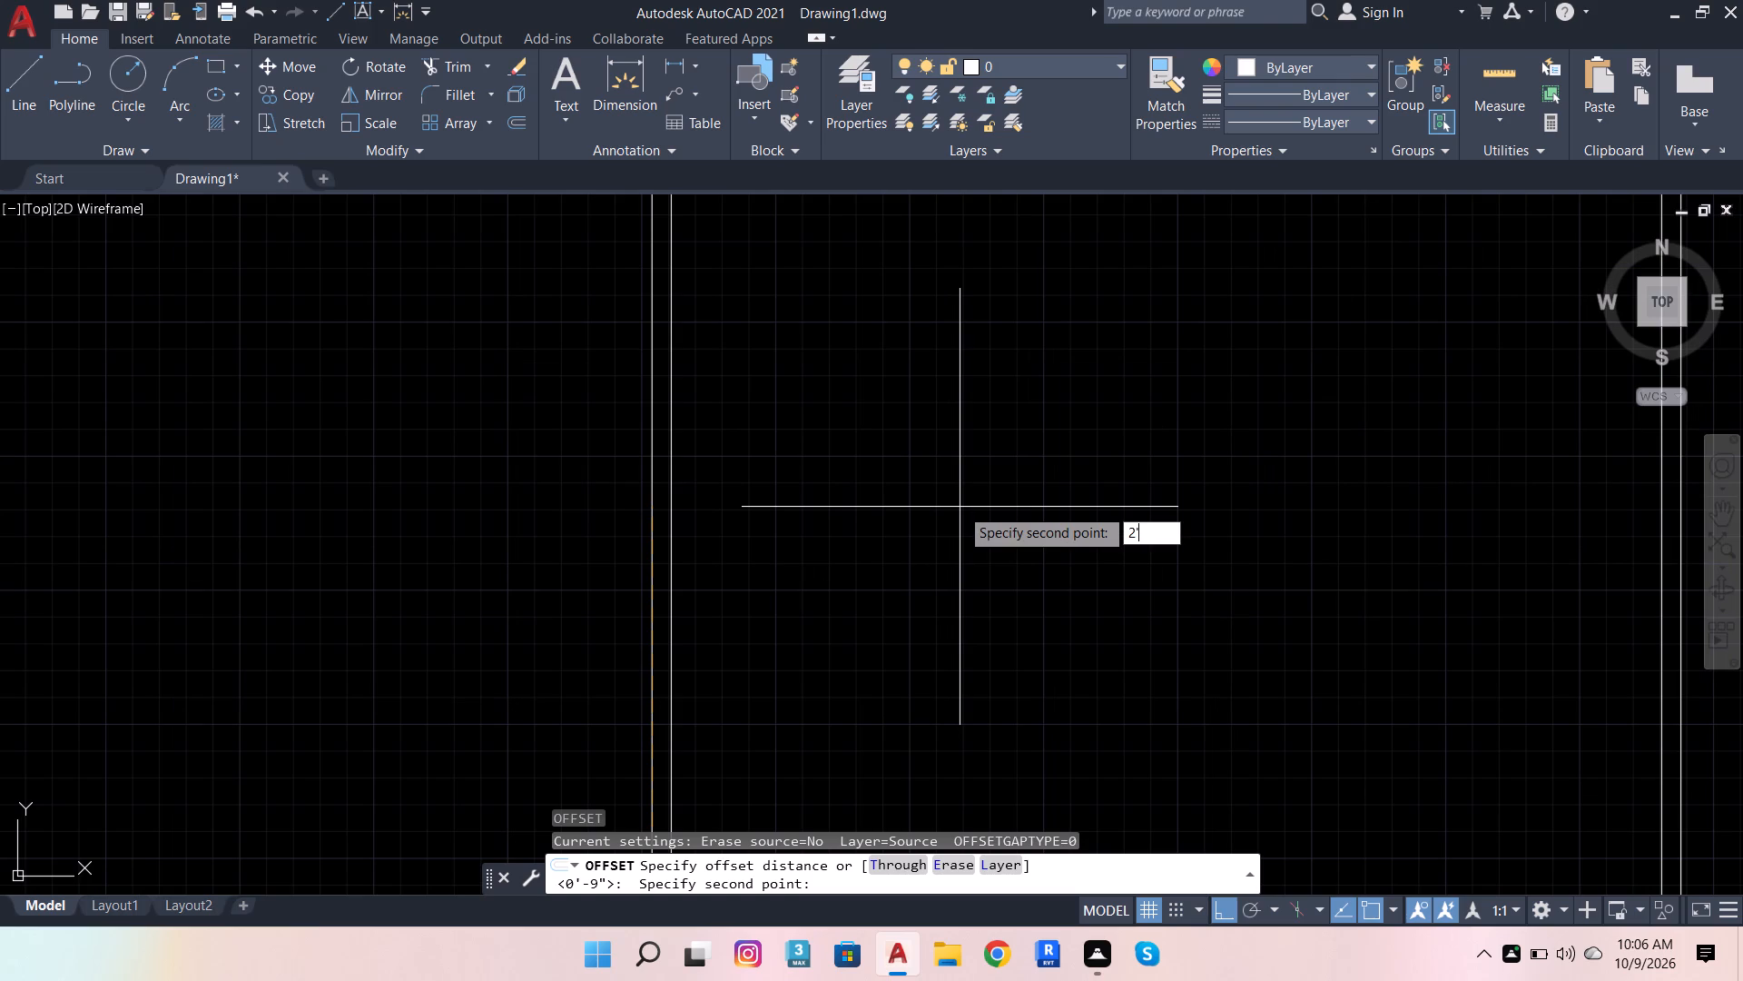
key(7)
text(.6)
key(Return)
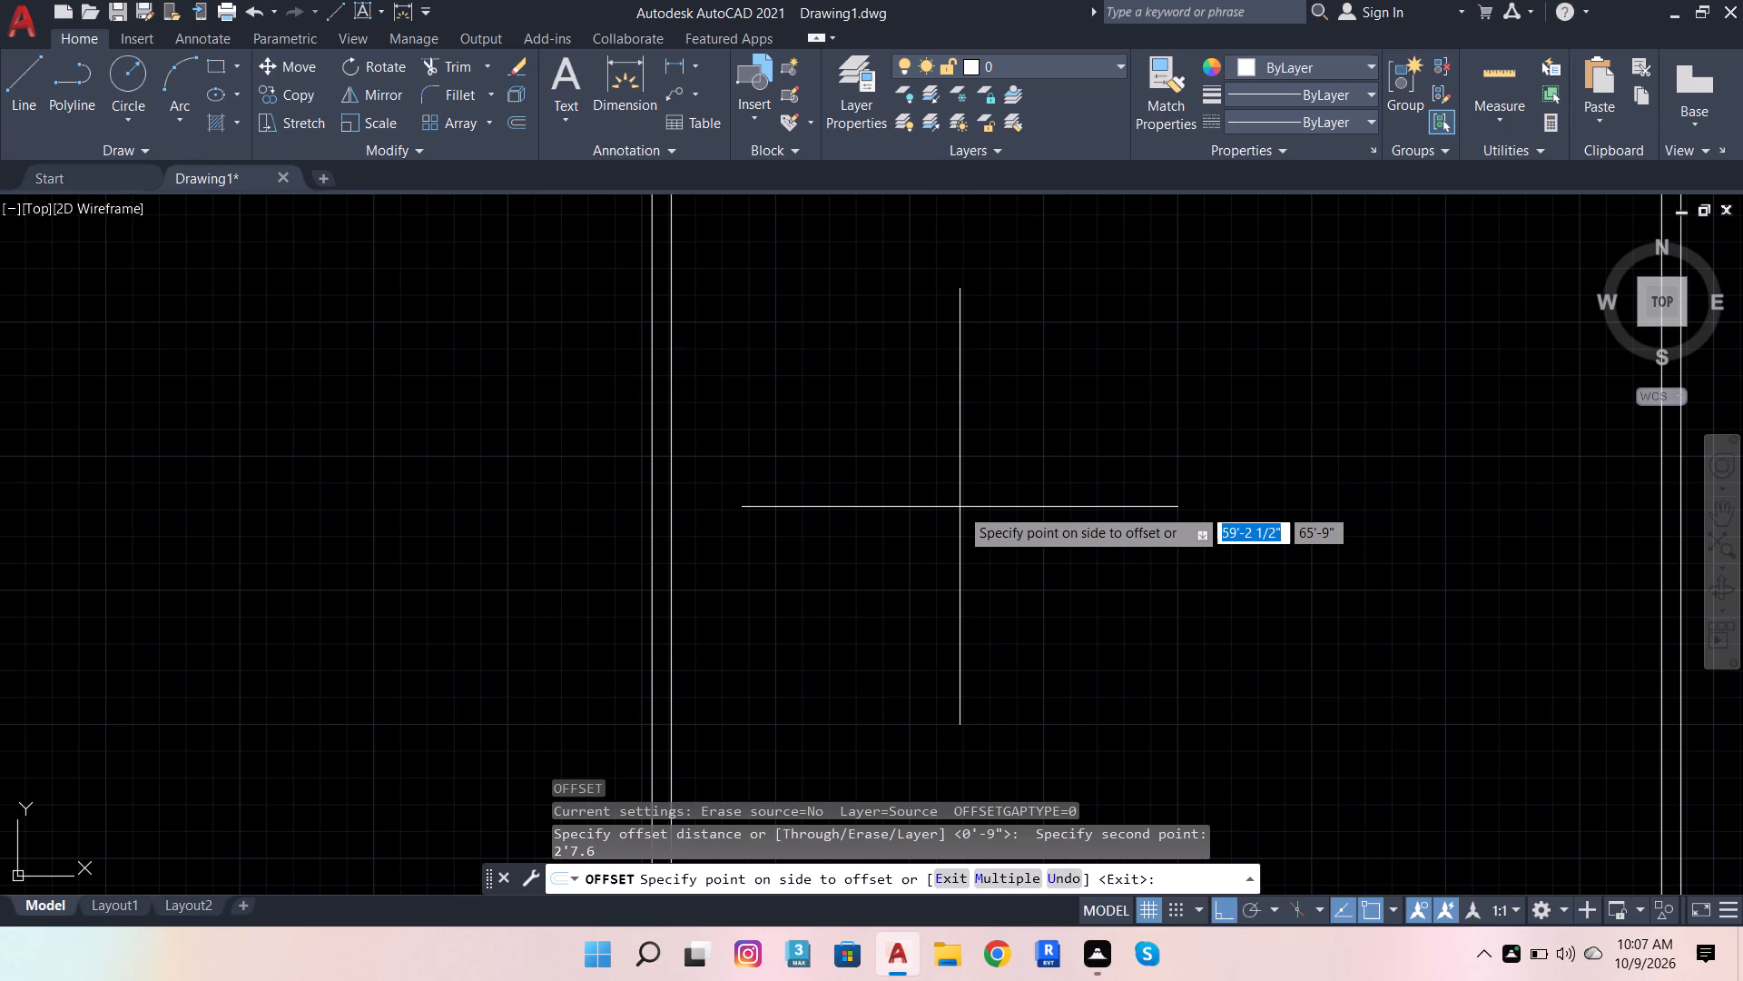
scroll(912, 408, down, 5)
scroll(909, 430, up, 4)
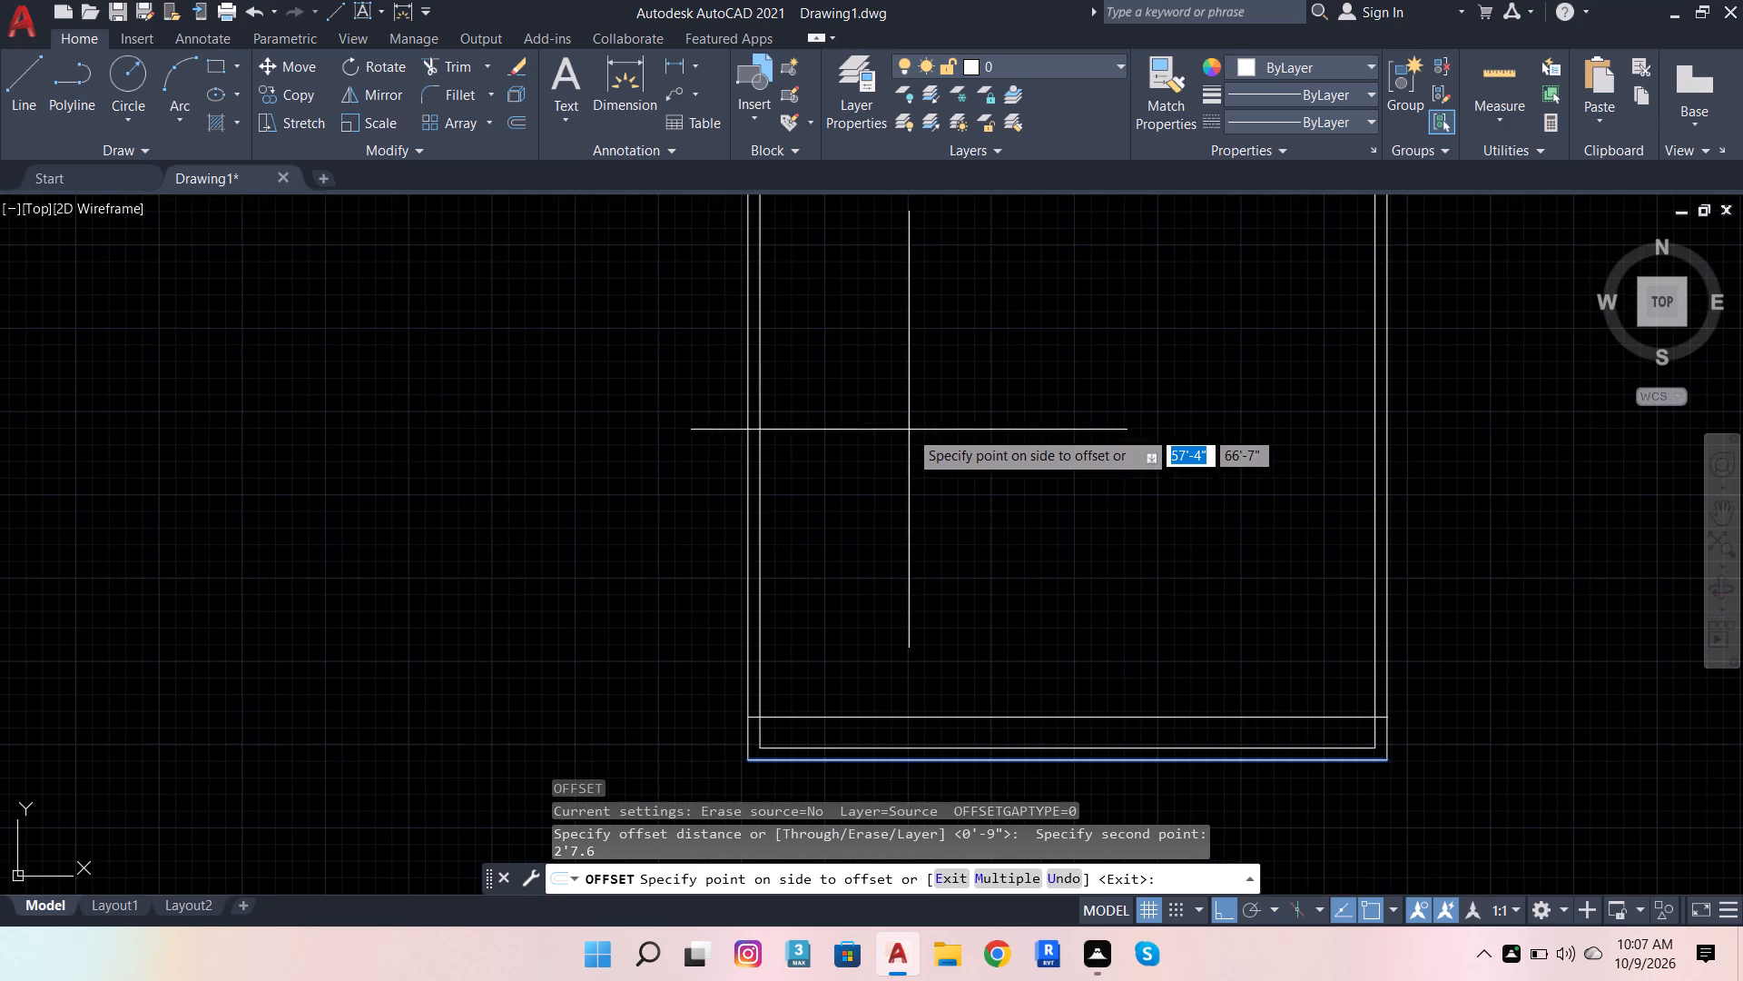
click(909, 431)
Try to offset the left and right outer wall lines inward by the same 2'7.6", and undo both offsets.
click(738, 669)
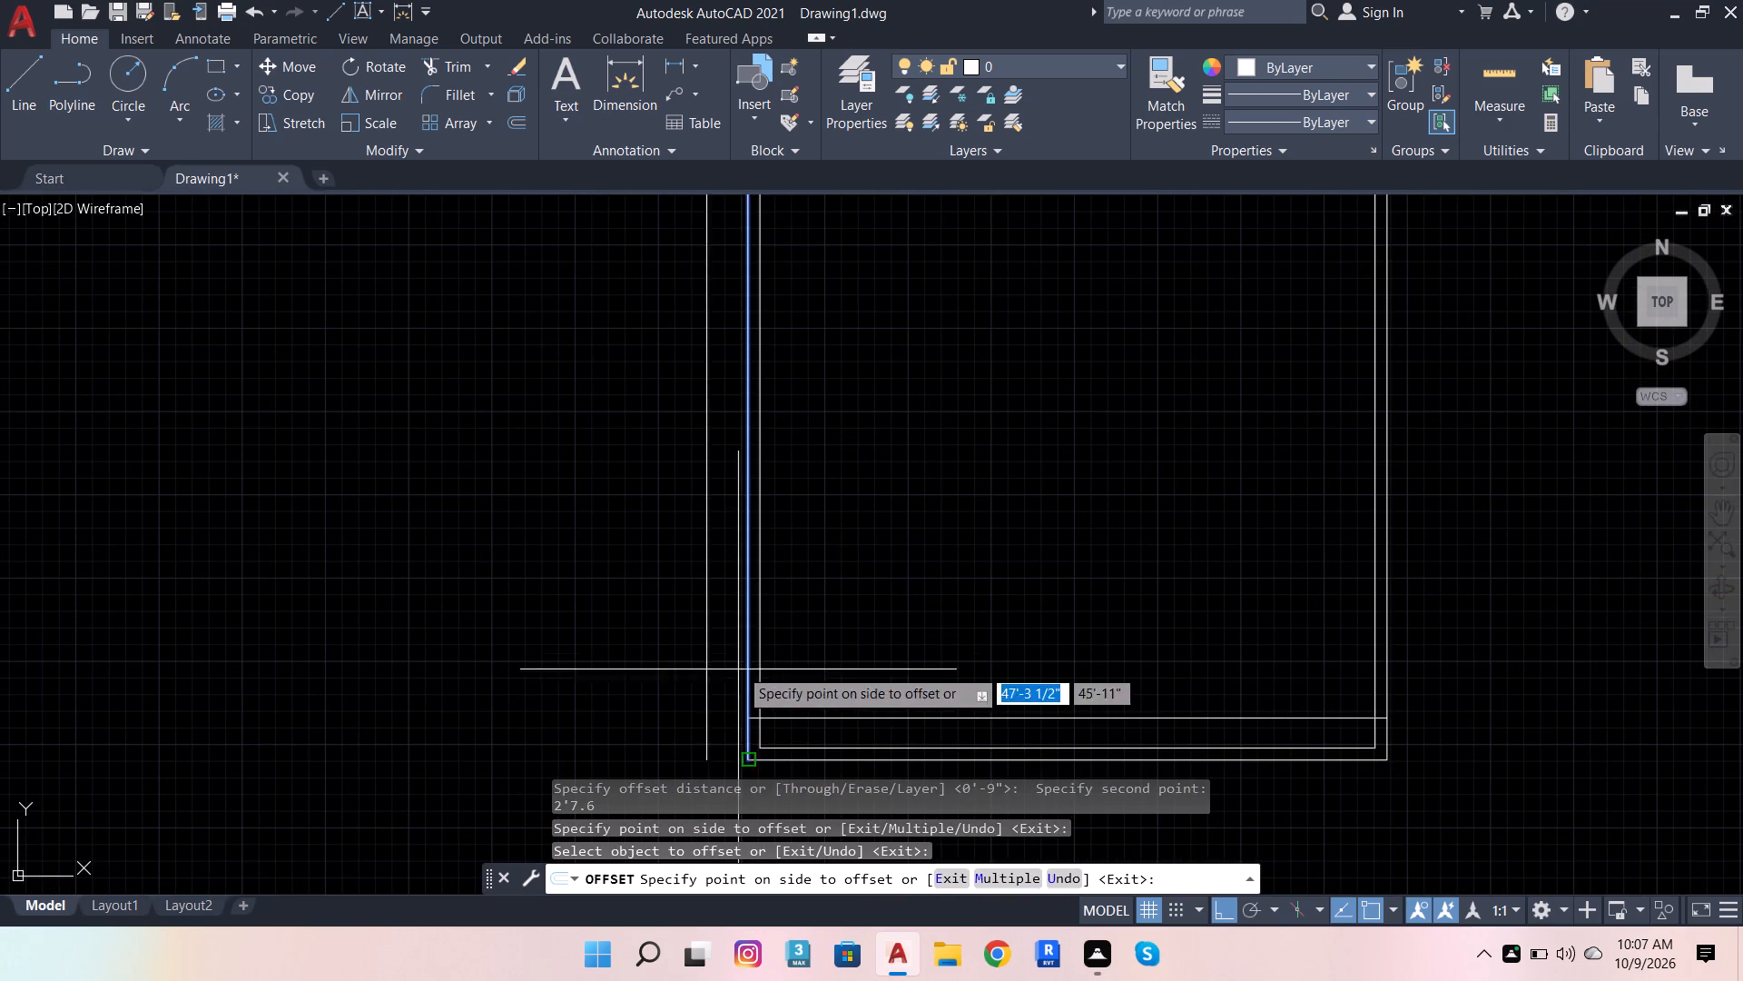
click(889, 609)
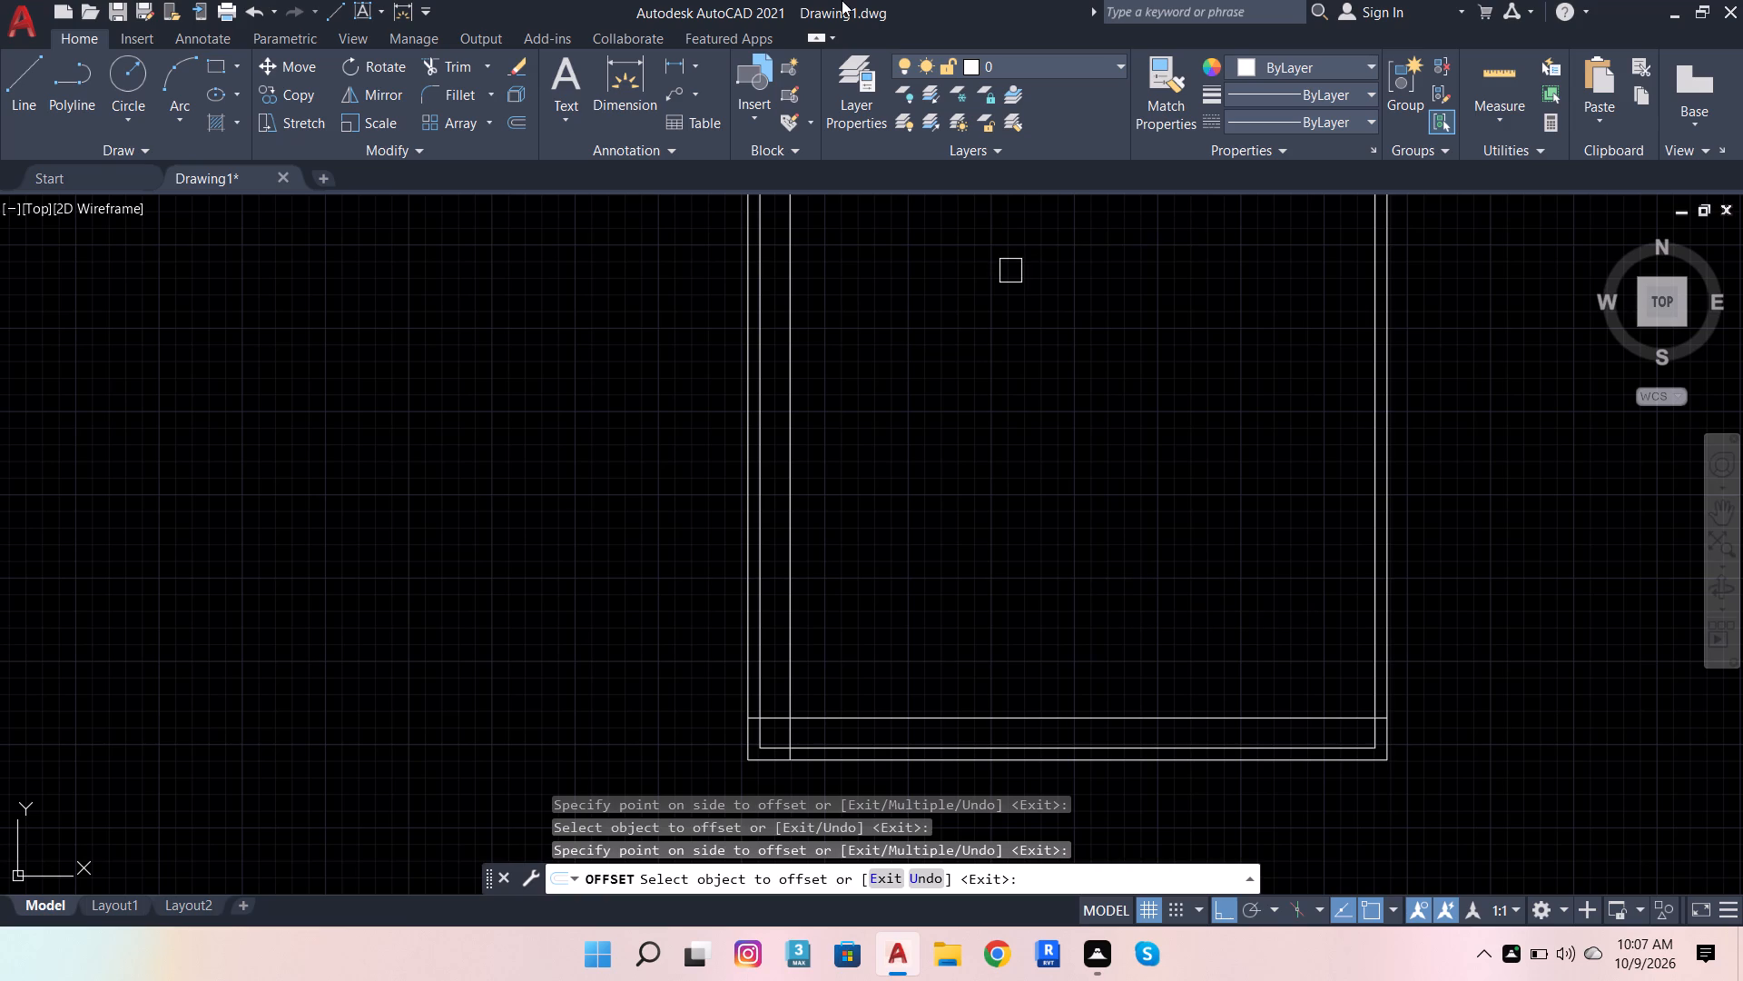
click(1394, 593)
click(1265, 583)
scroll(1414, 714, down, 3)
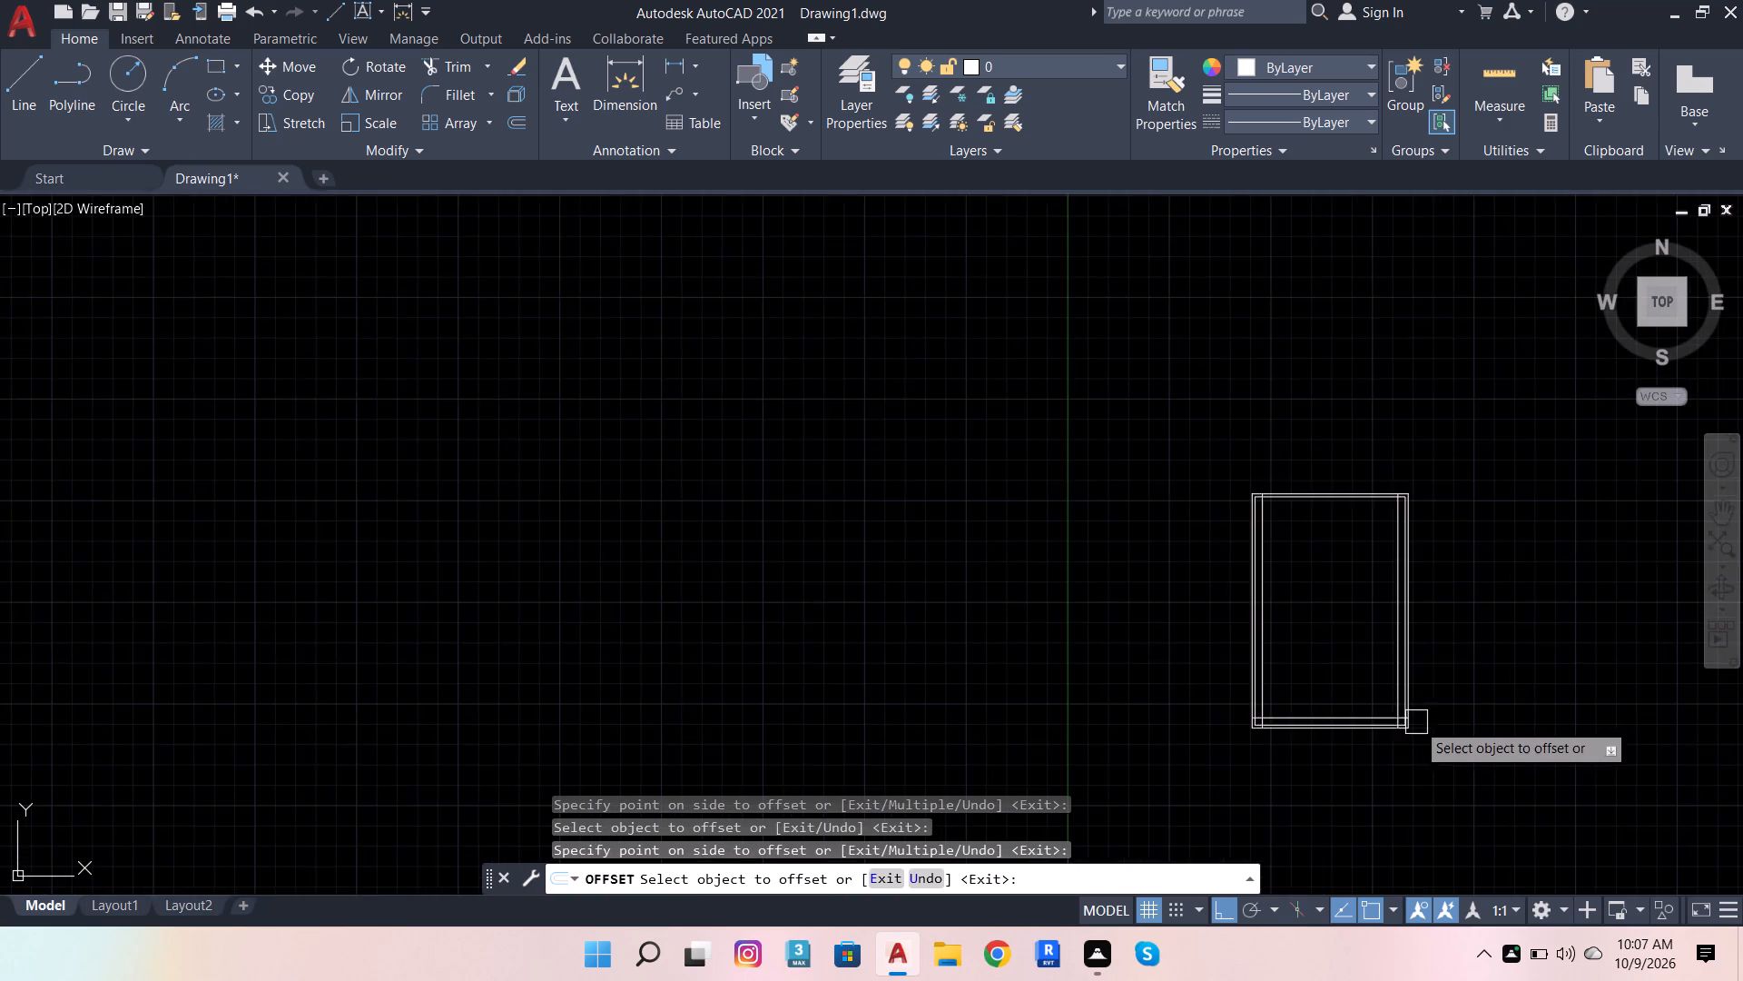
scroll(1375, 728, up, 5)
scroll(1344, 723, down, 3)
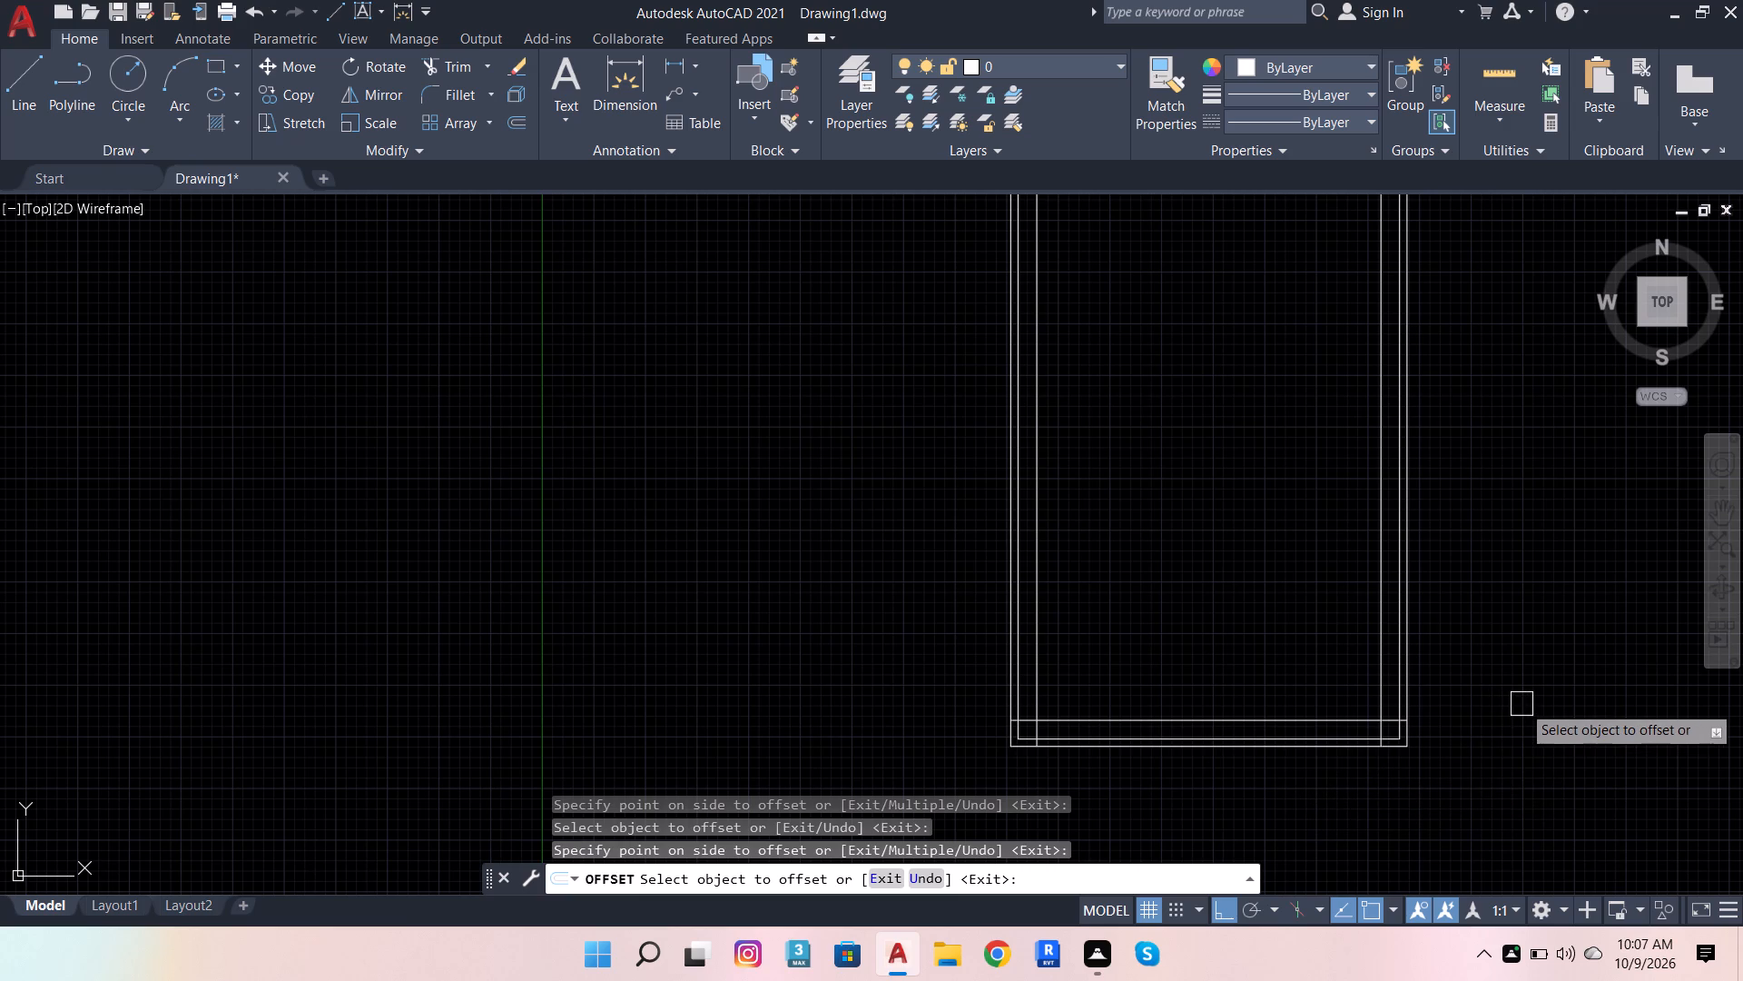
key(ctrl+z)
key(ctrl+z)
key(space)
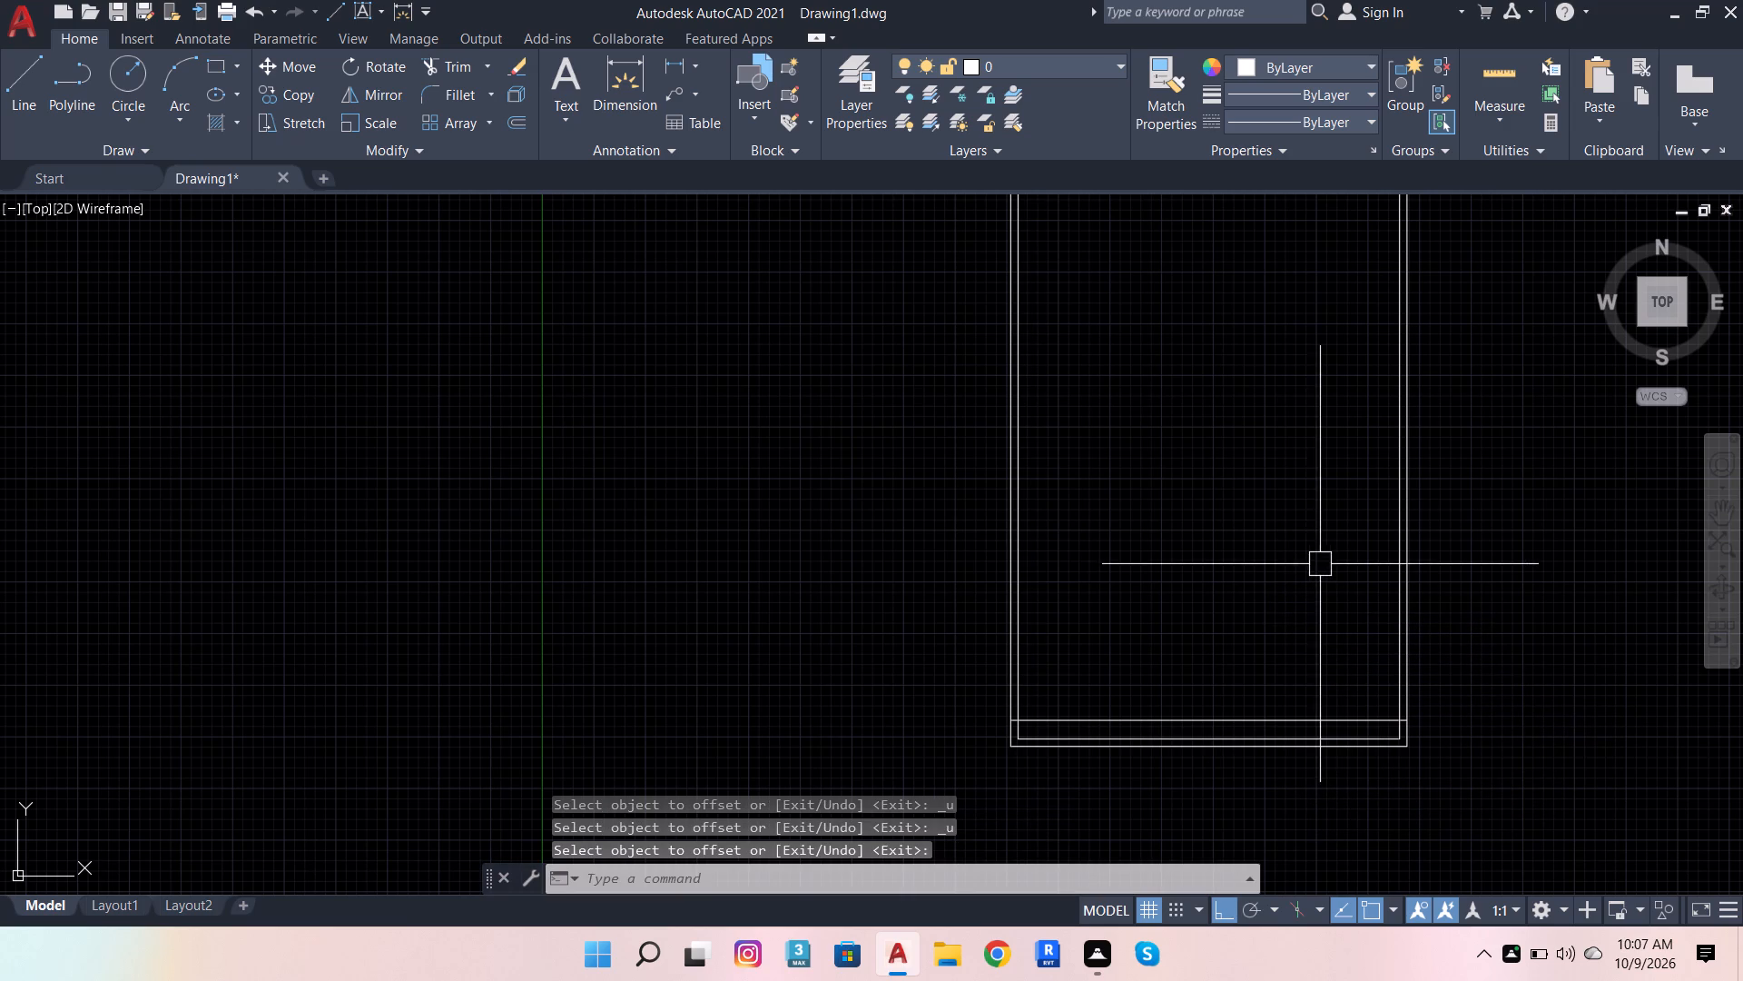
Offset the right inner wall line into the plan, trying a distance of 2'1.6" and picking it from the lower-right inner corner instead.
key(o)
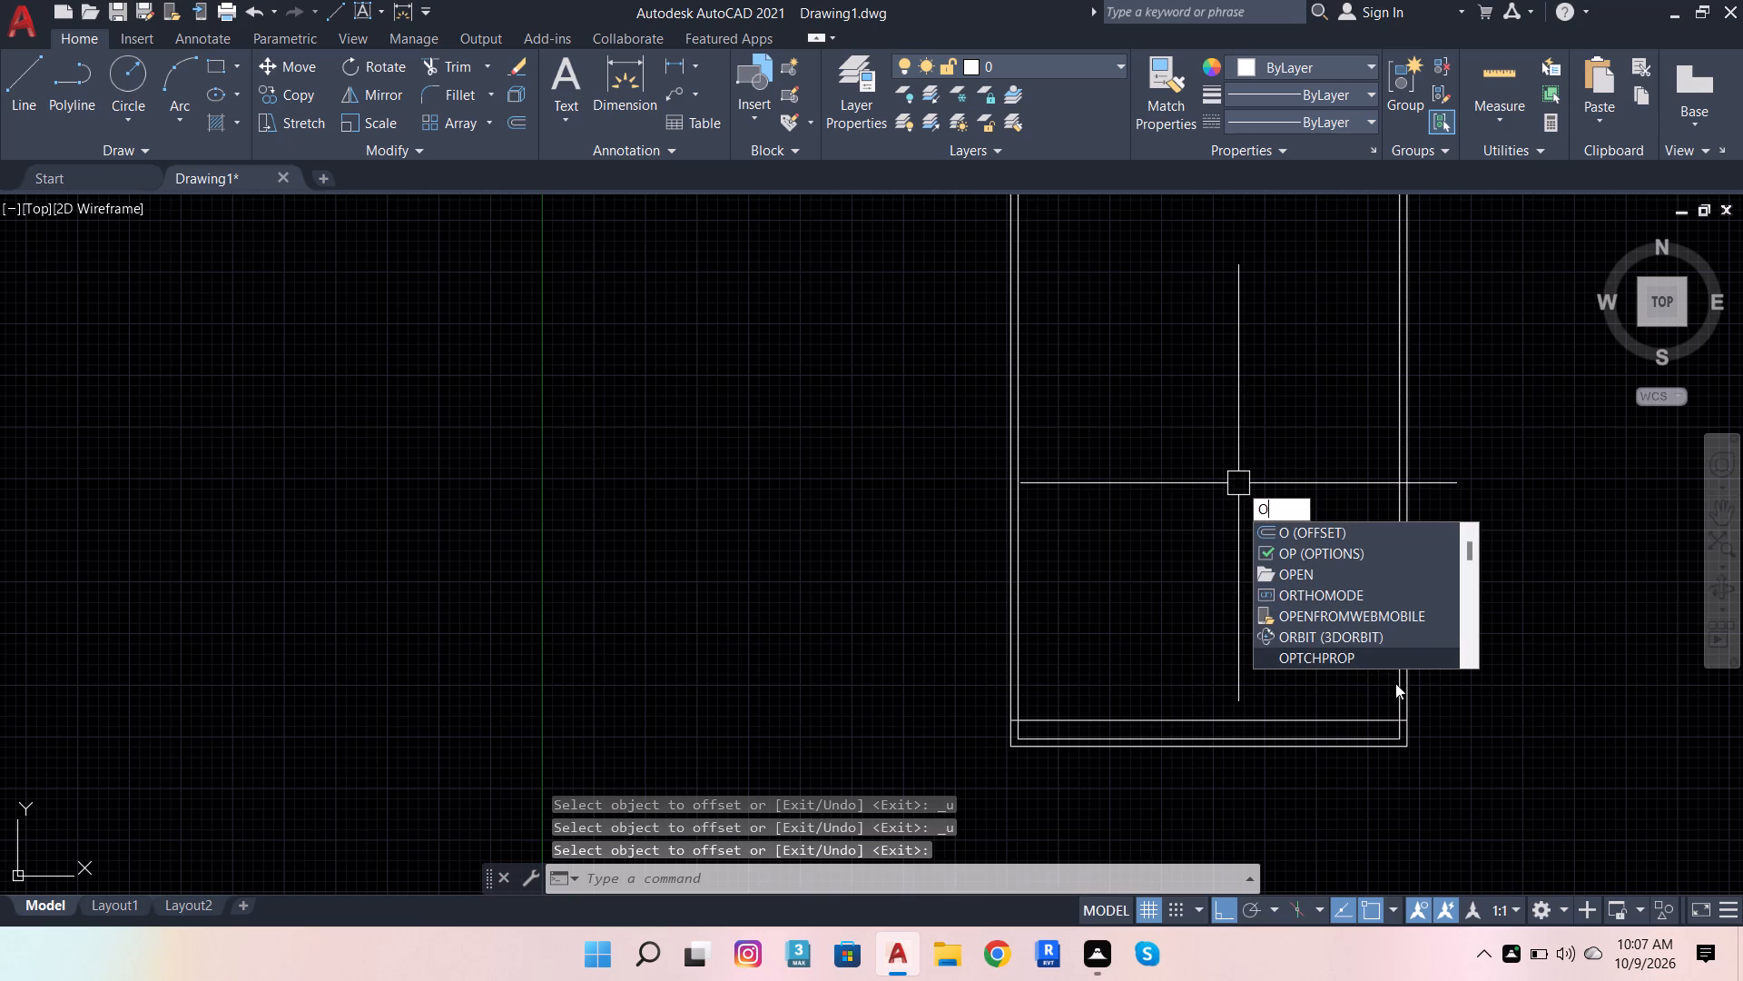
click(1360, 535)
scroll(1385, 776, up, 4)
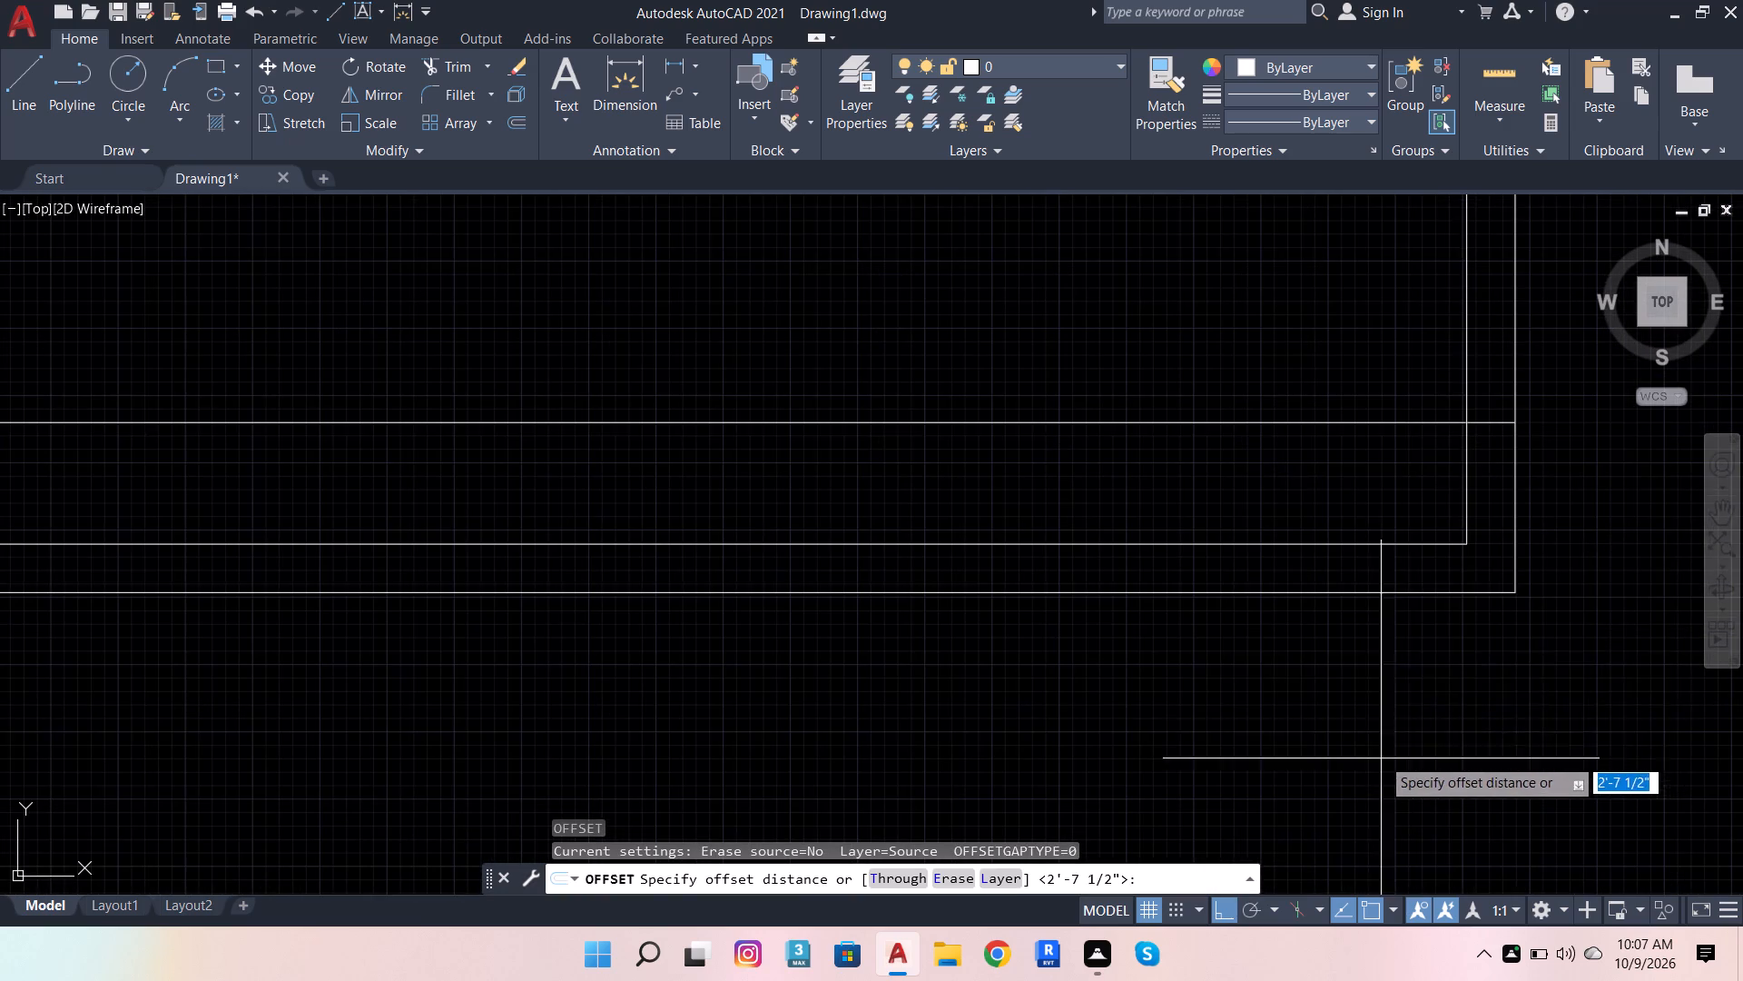
click(1472, 554)
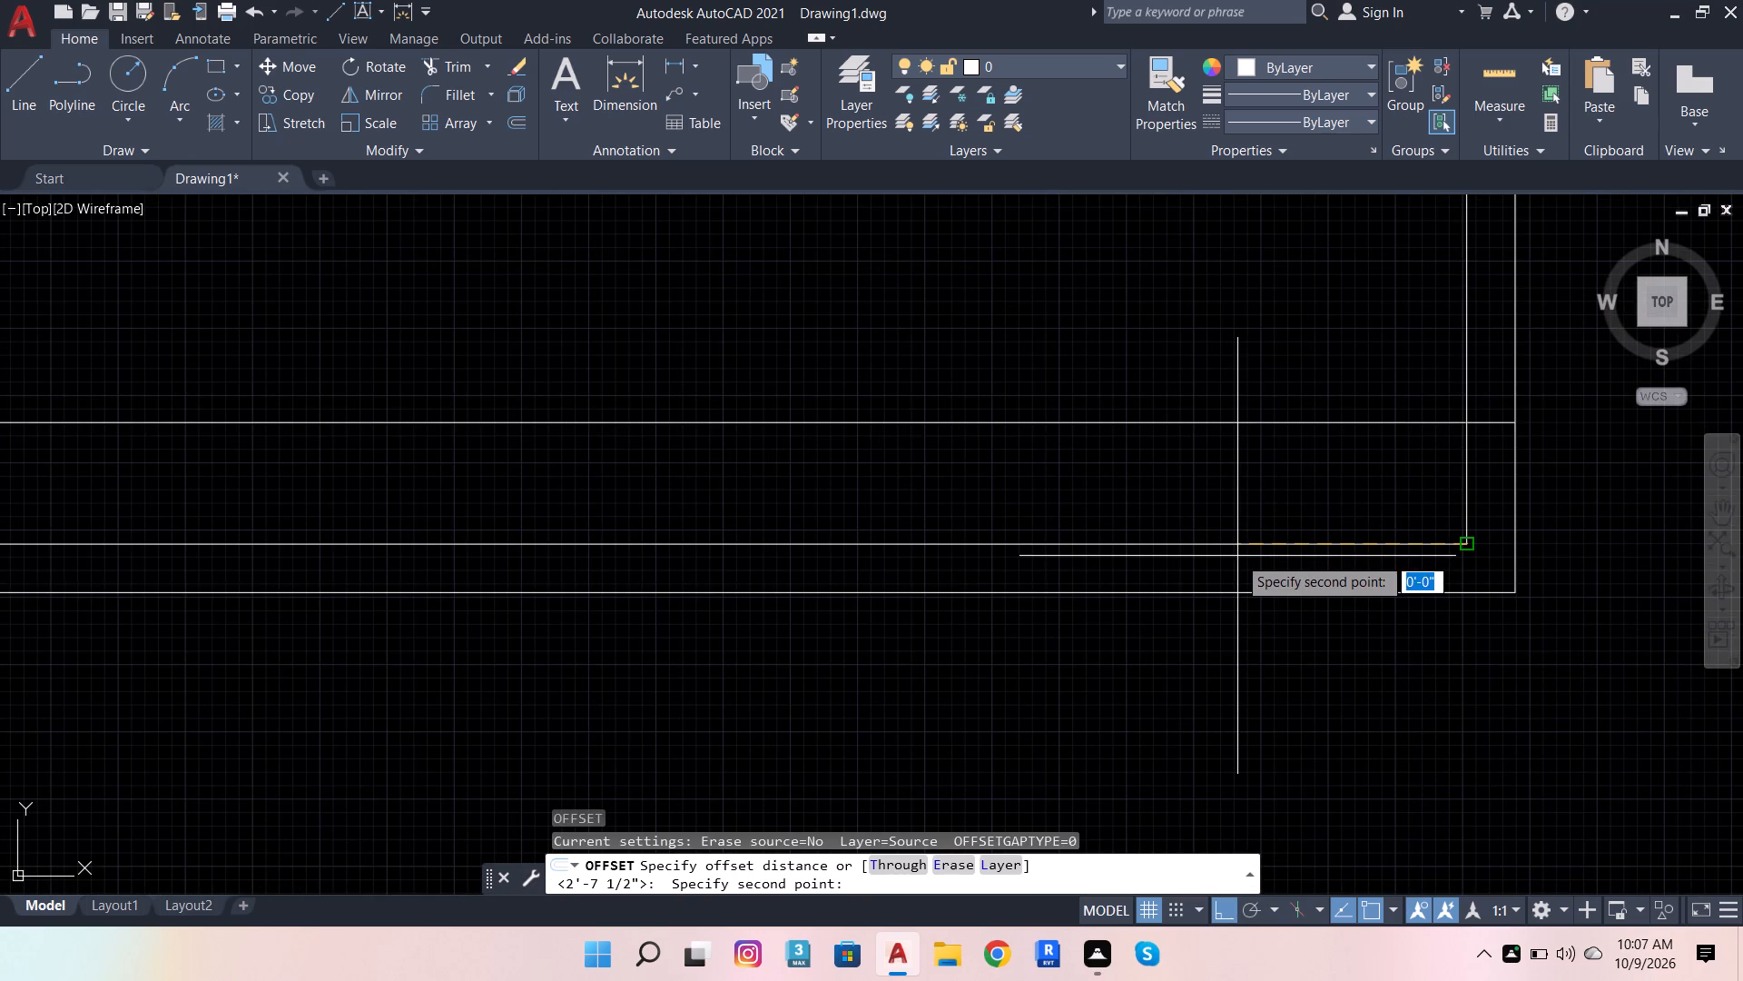
text(2')
key(1)
key(period)
key(6)
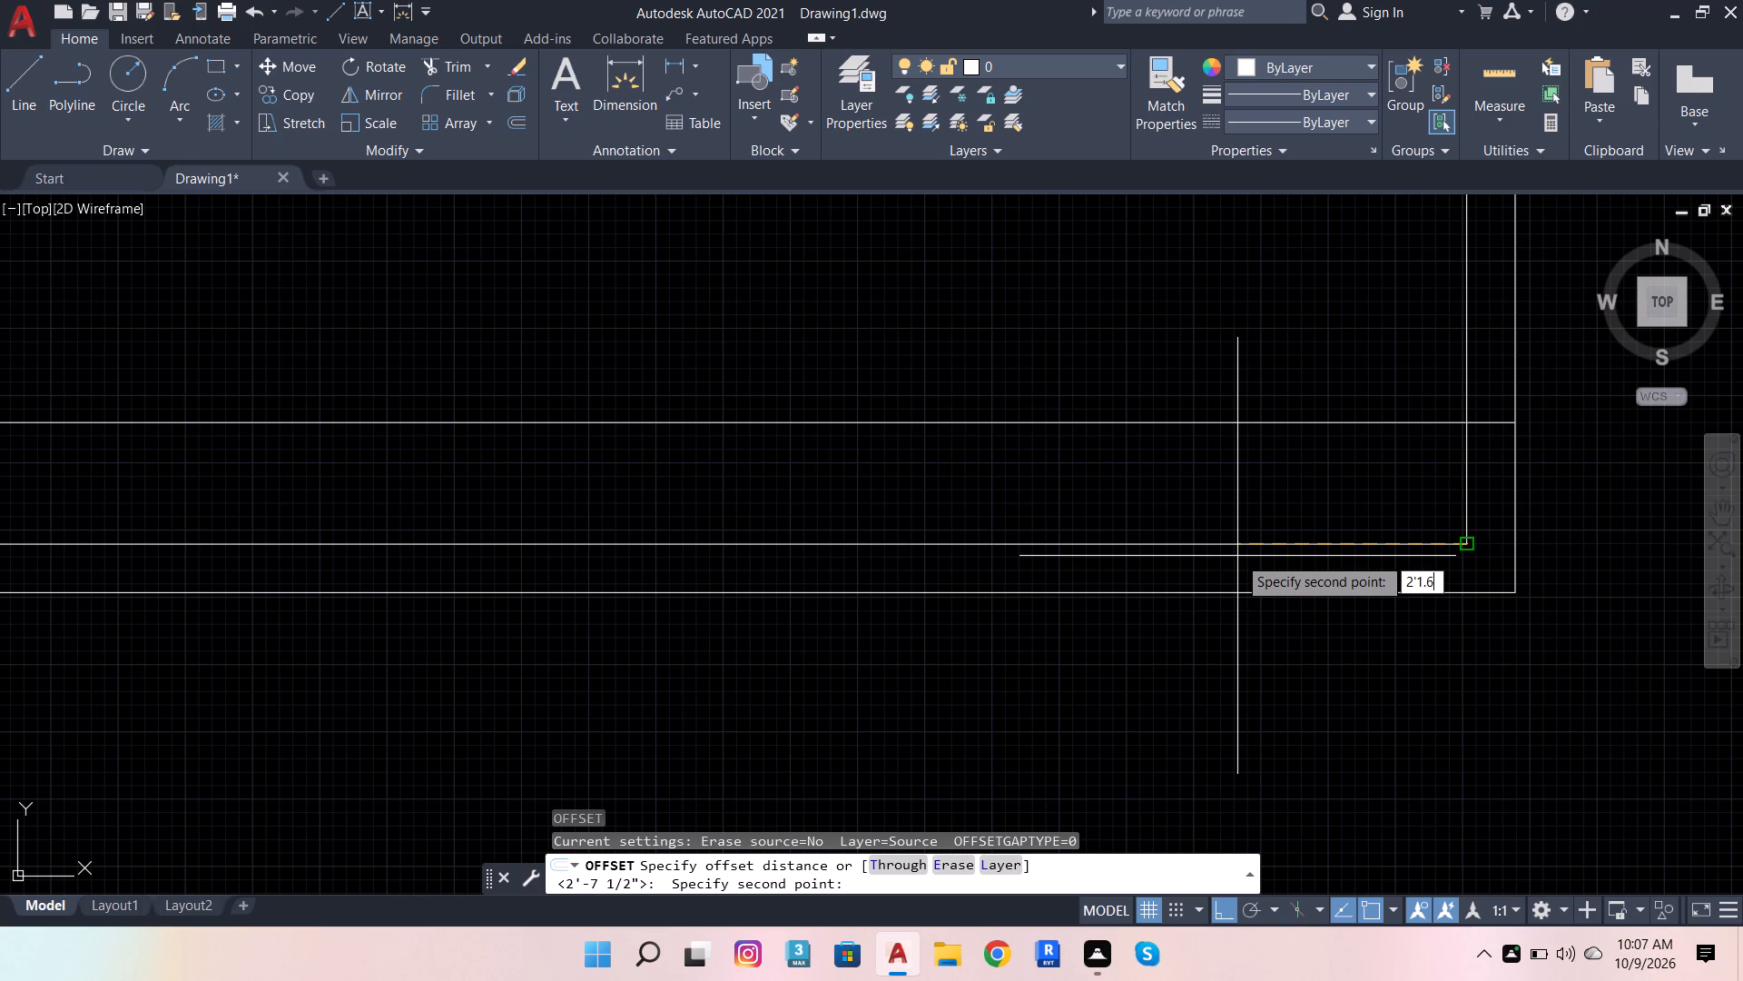
key(Return)
click(1237, 557)
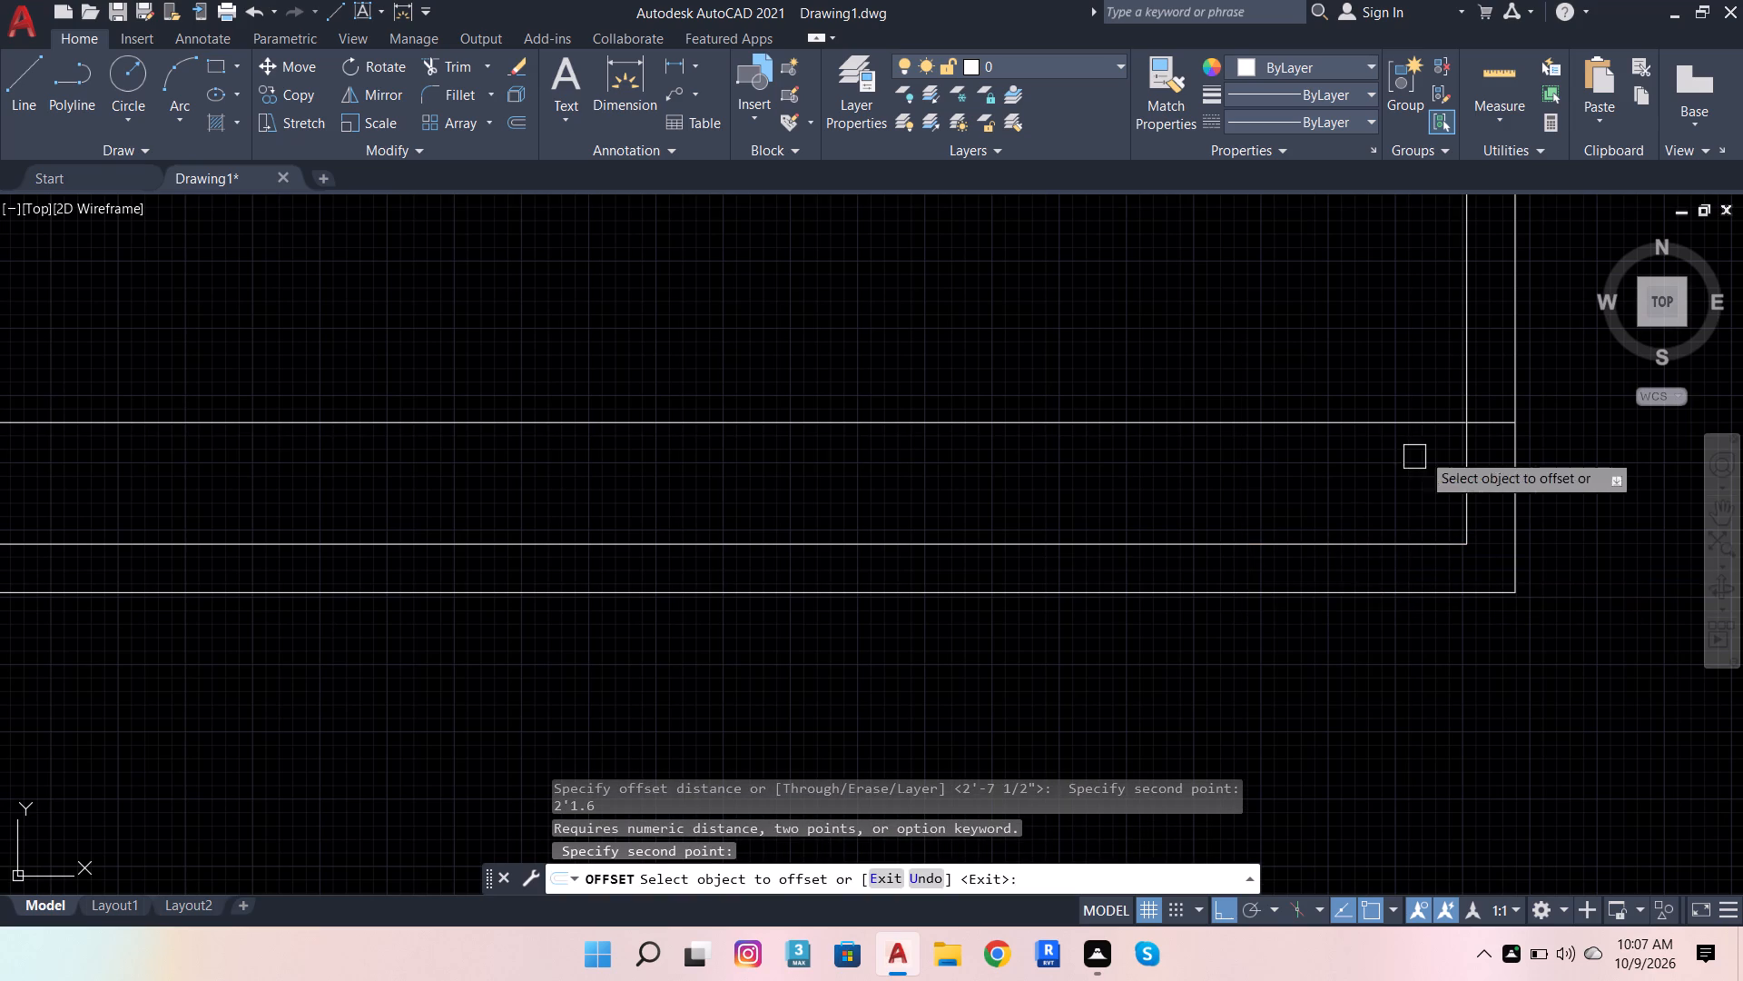
click(1464, 481)
click(1165, 494)
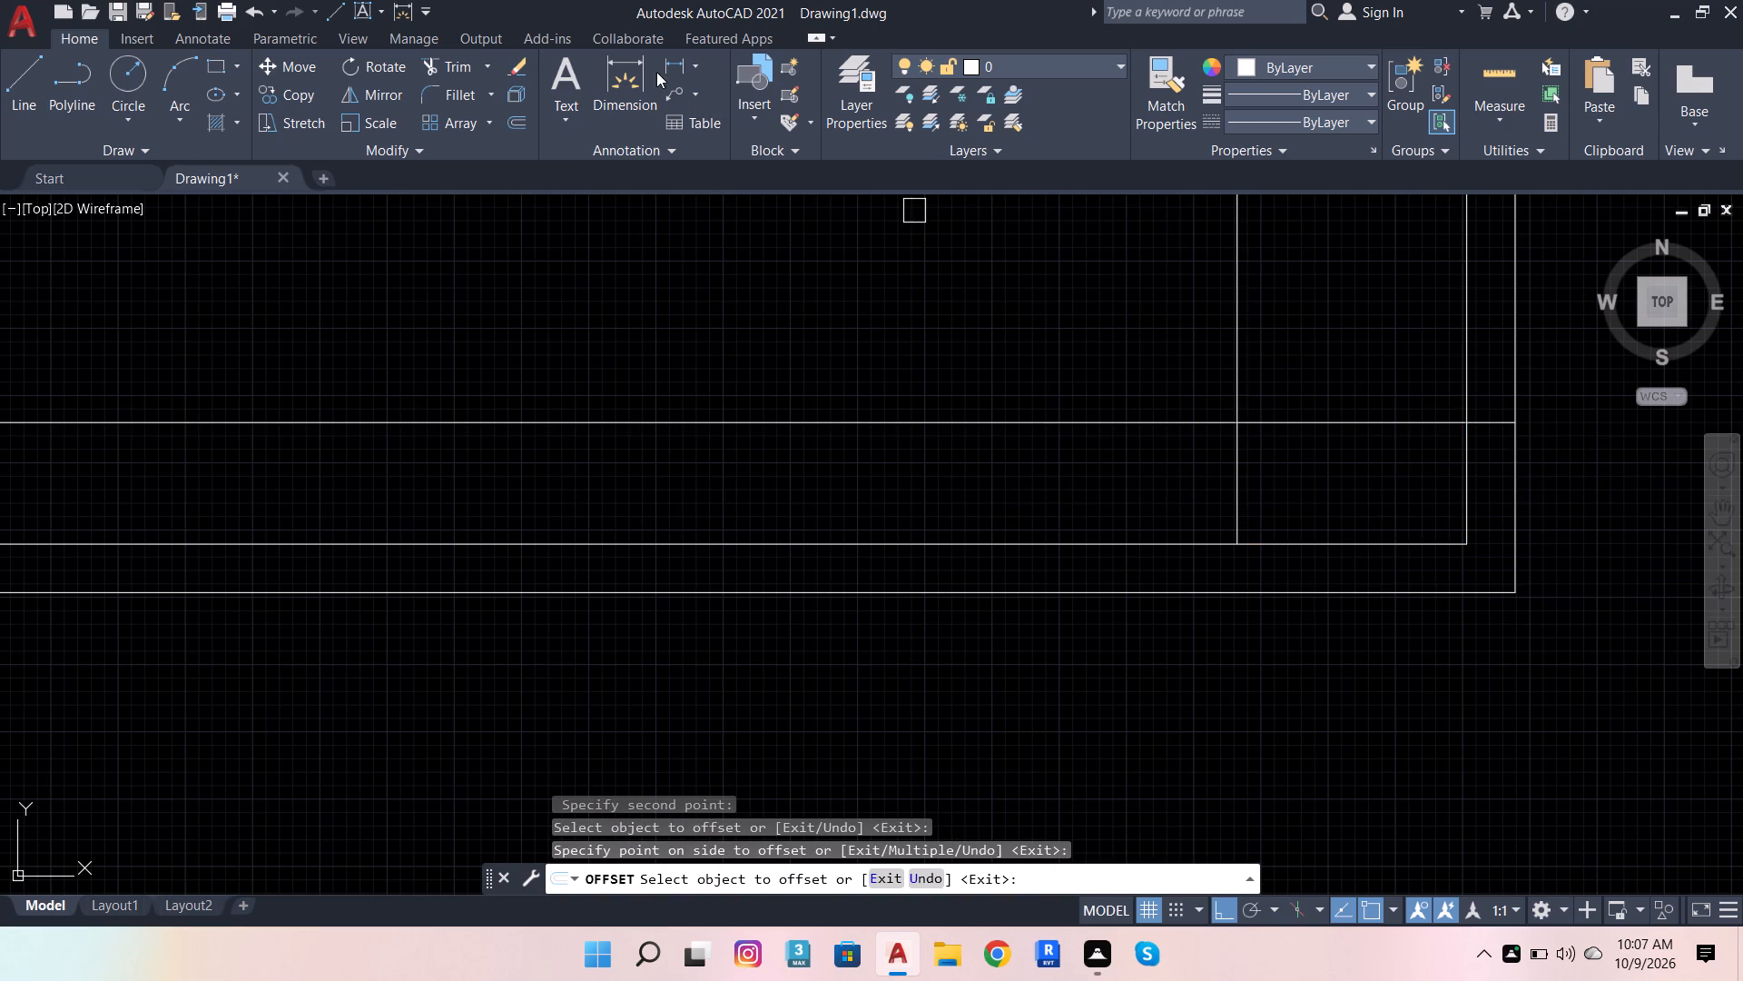
Try to dimension the gap between the new vertical offset line and the right inner wall line near the lower-right corner.
click(642, 71)
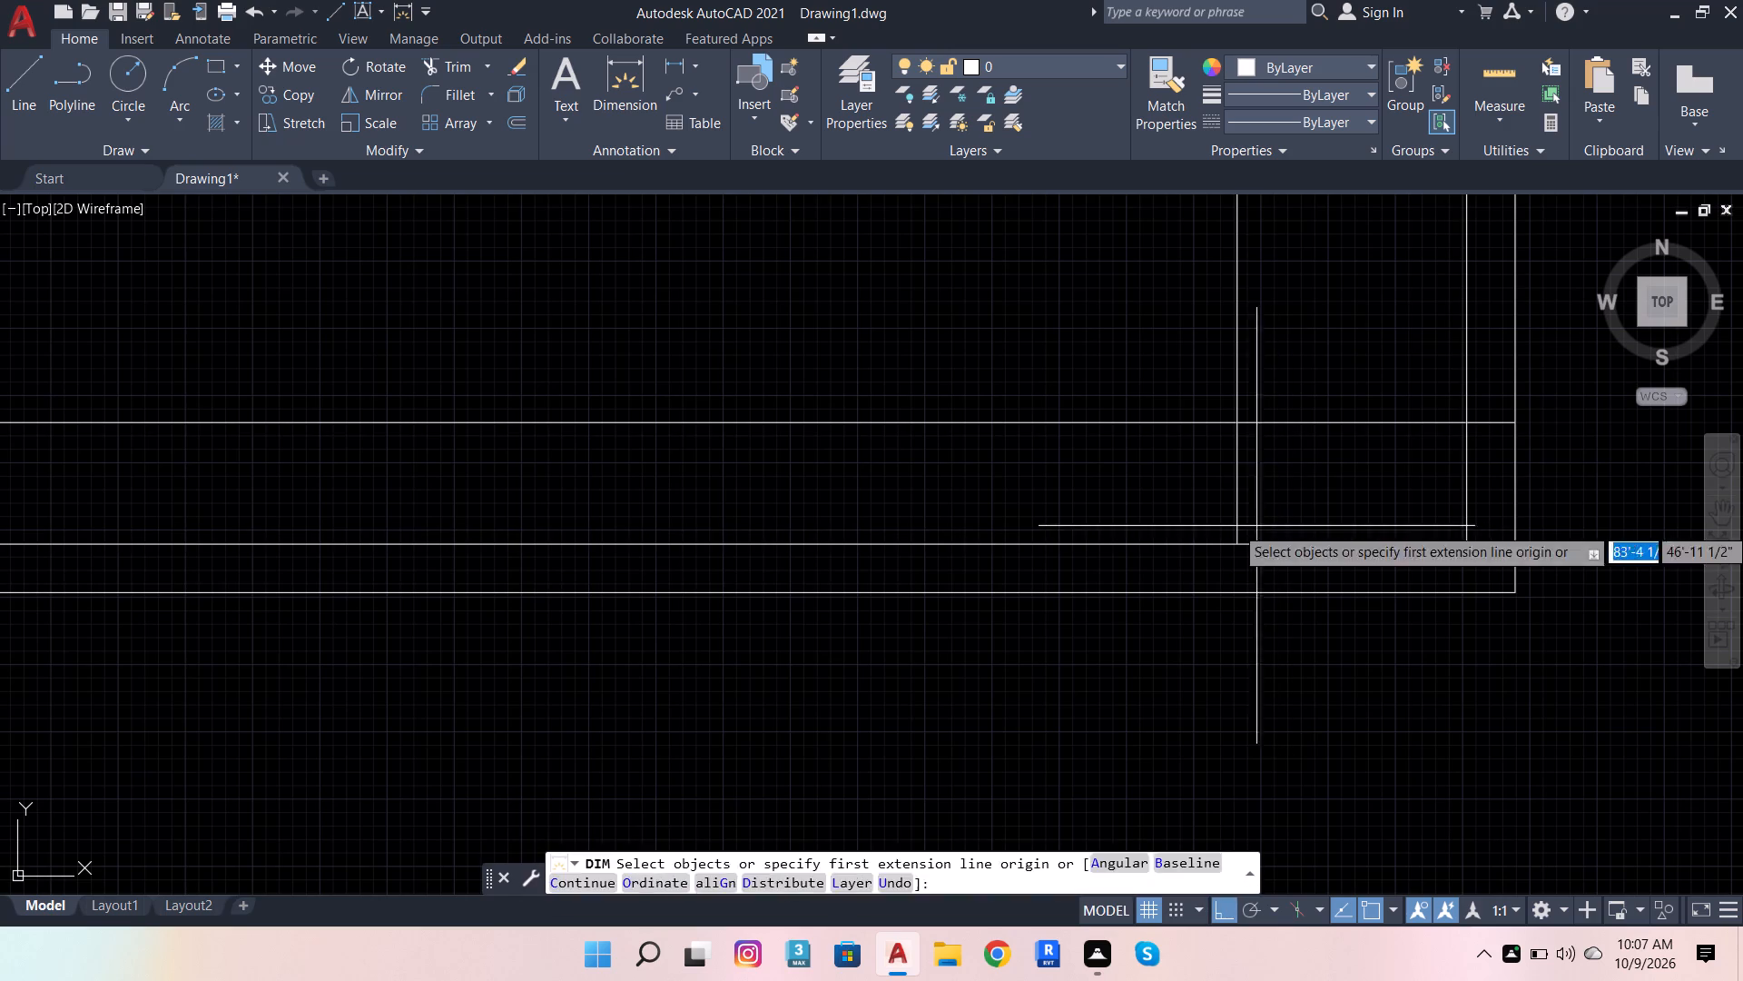
click(1233, 523)
click(1469, 540)
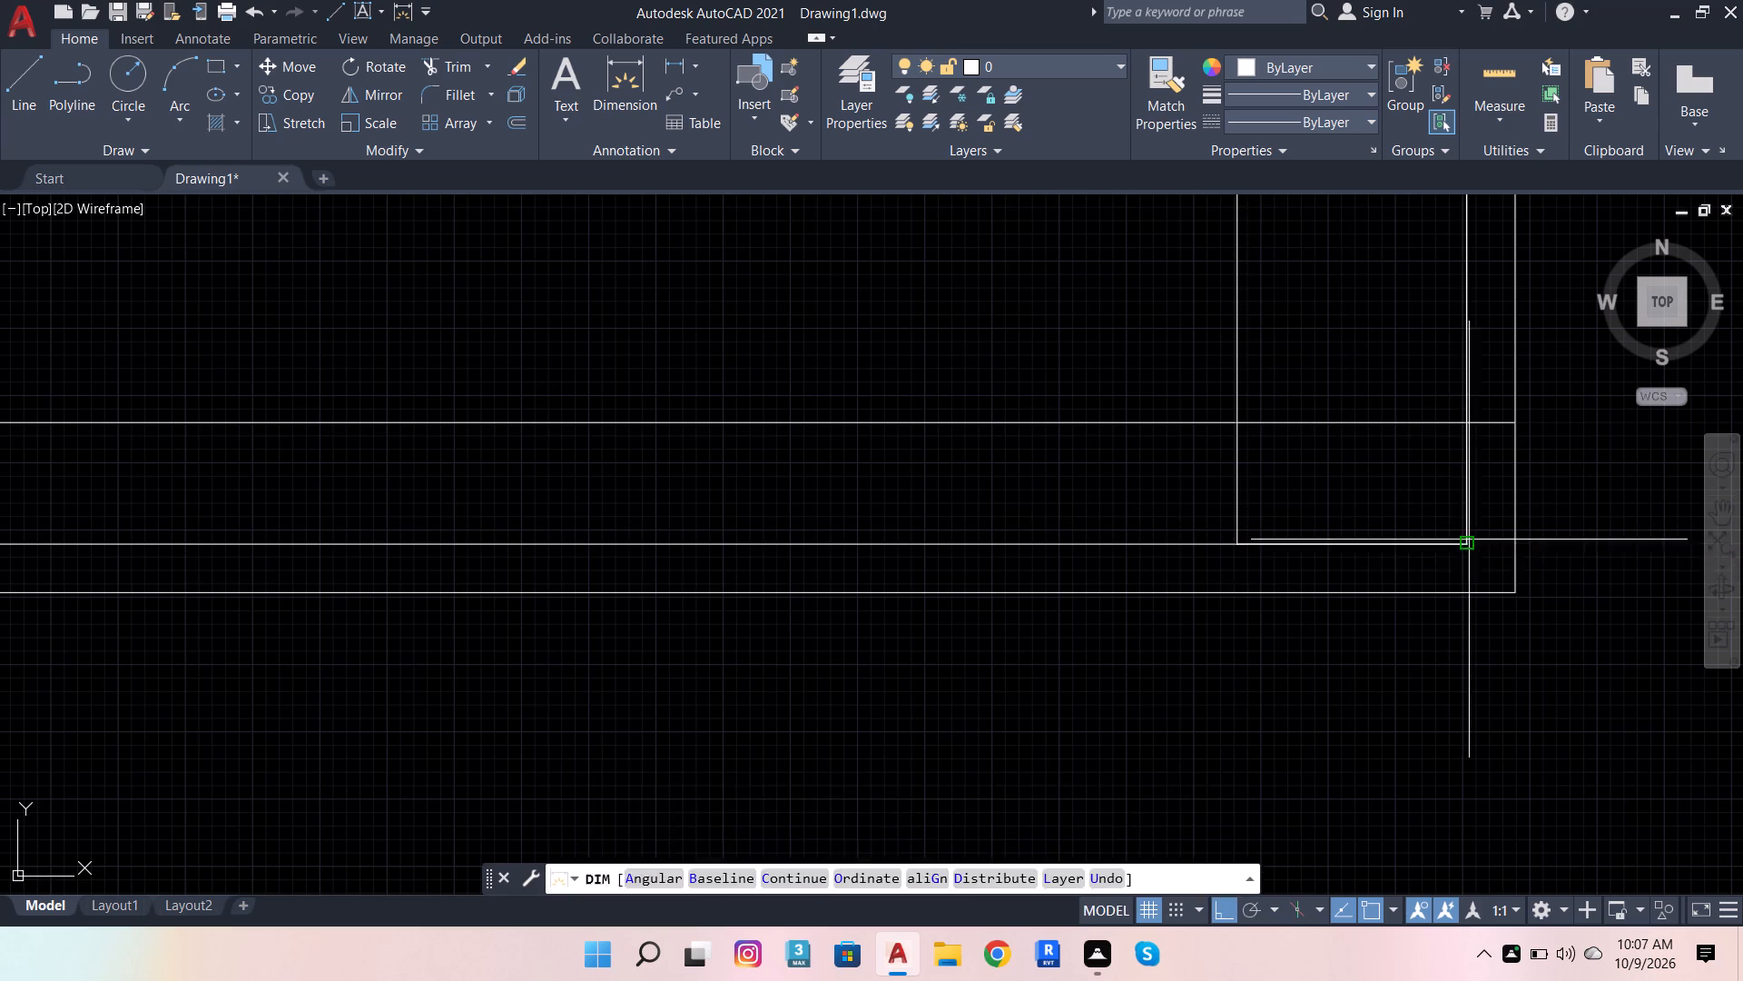
click(1389, 767)
key(space)
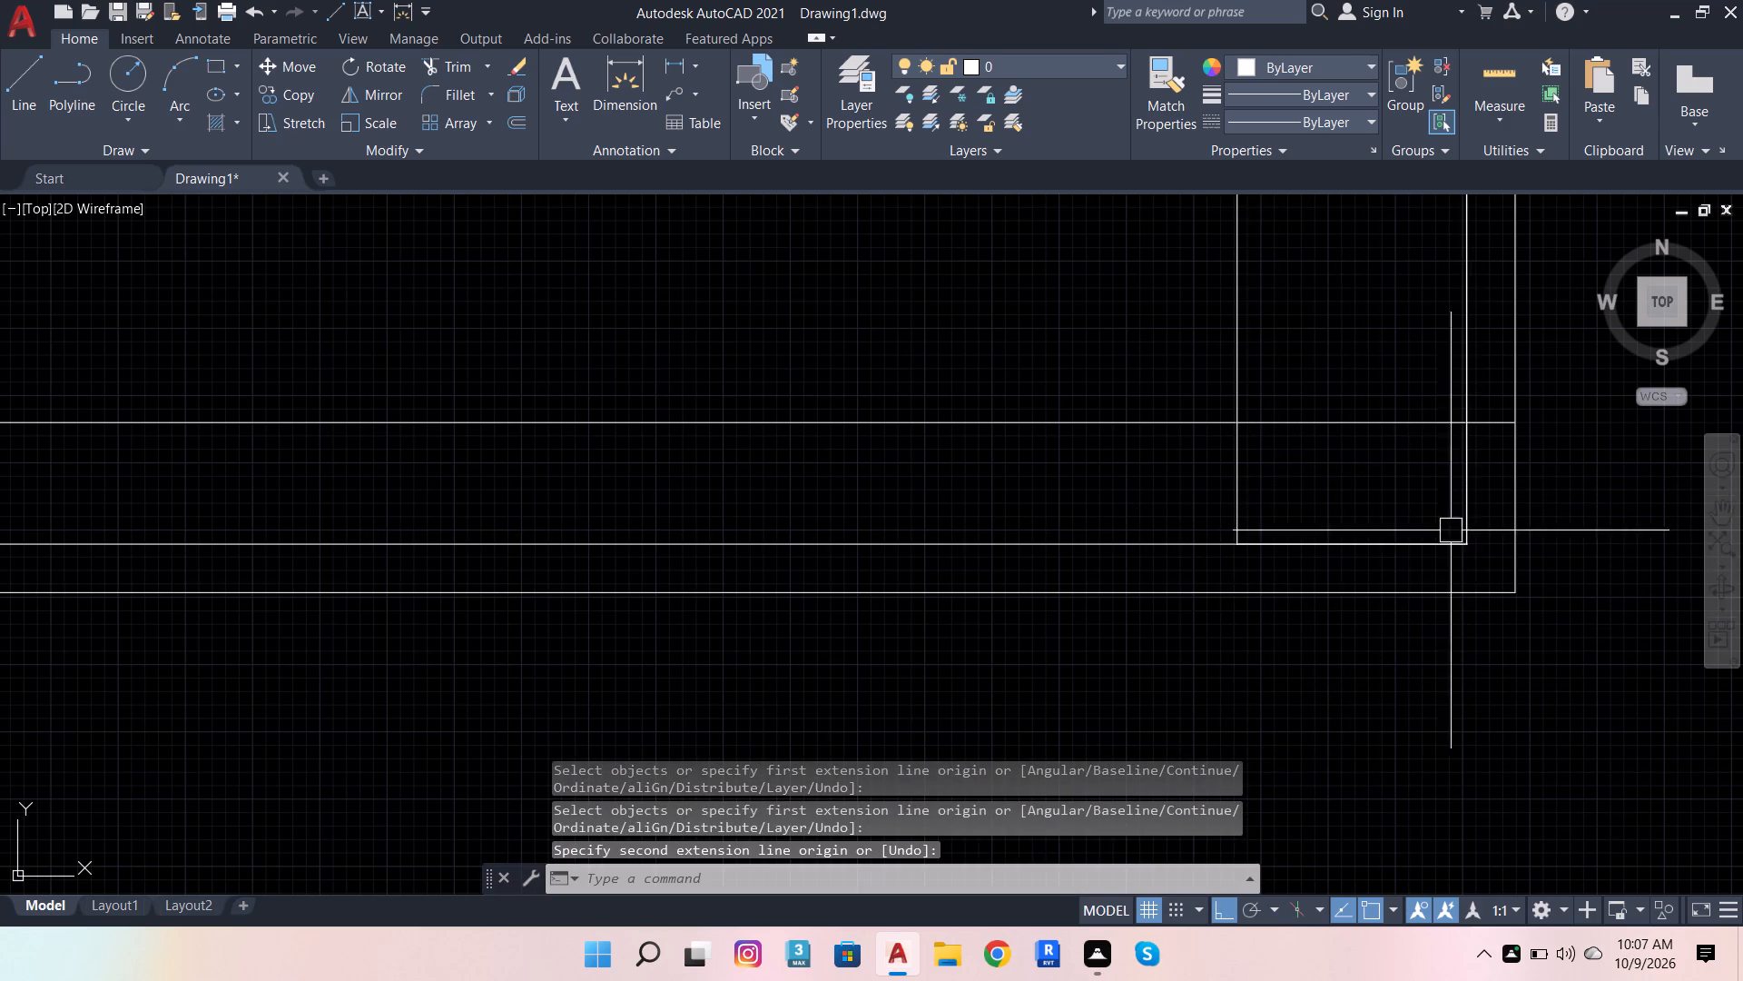
key(Escape)
key(Escape)
key(Escape)
key(Escape)
key(Escape)
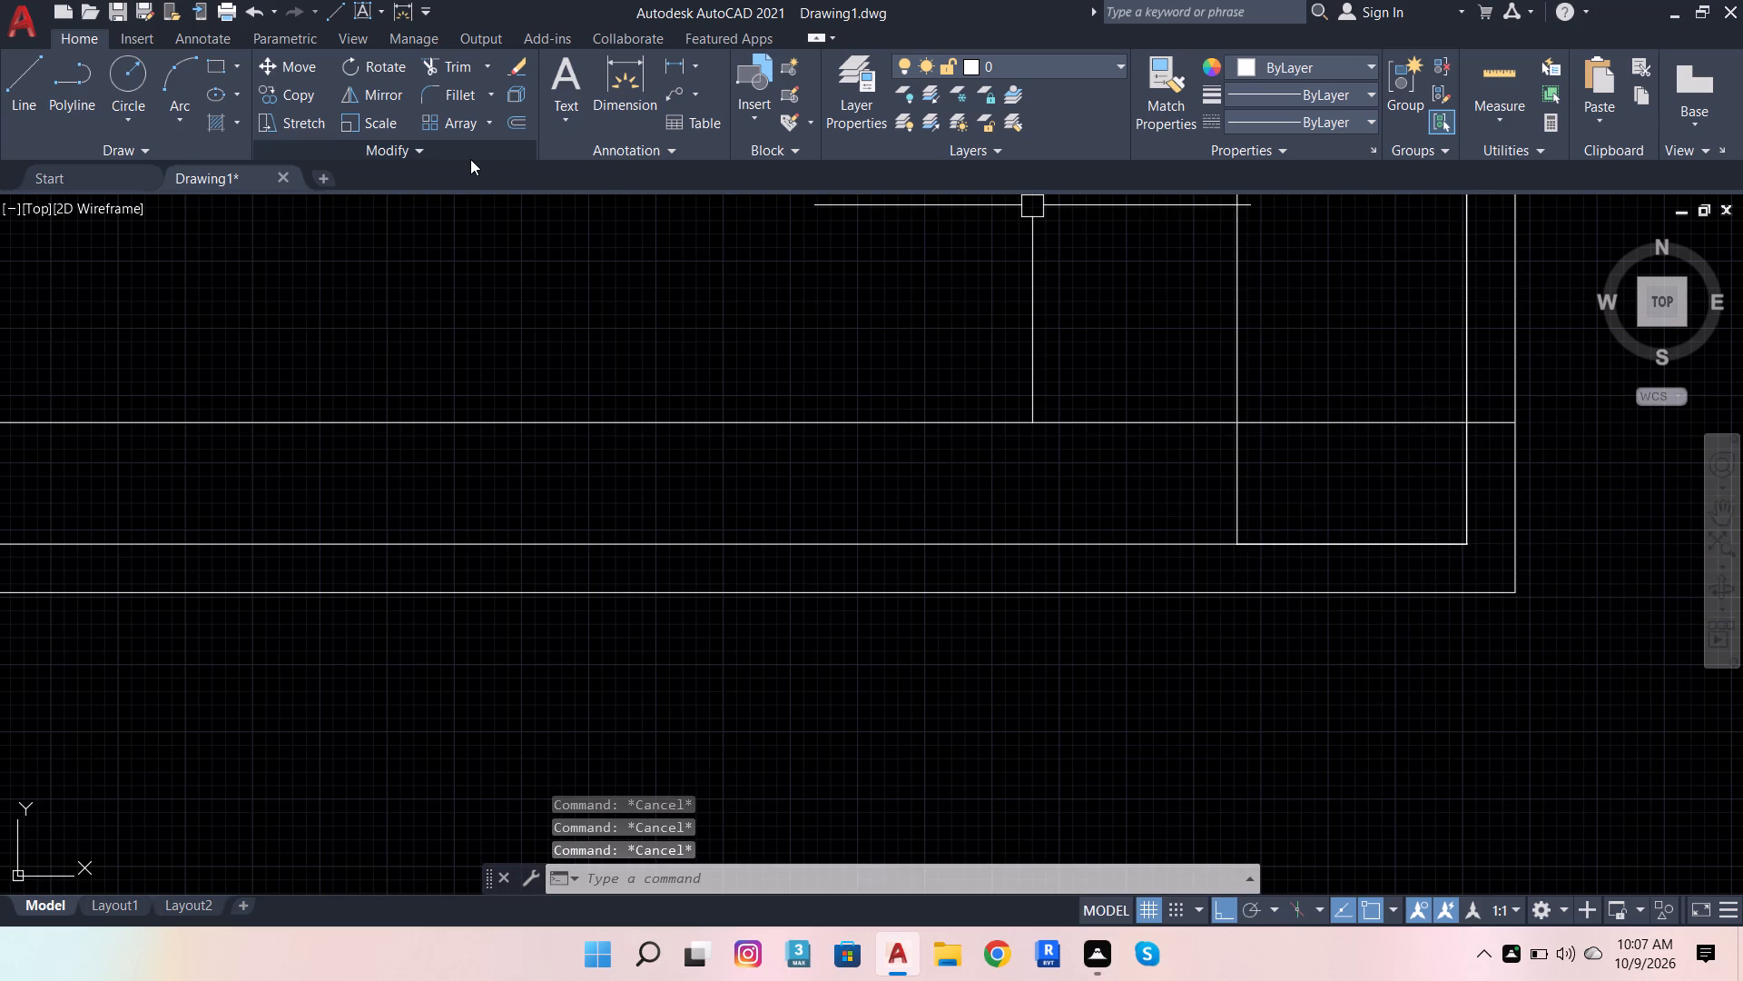
Modify the Standard dimension style's primary units to Architectural format with 0'-0 1/2" precision.
text(dim)
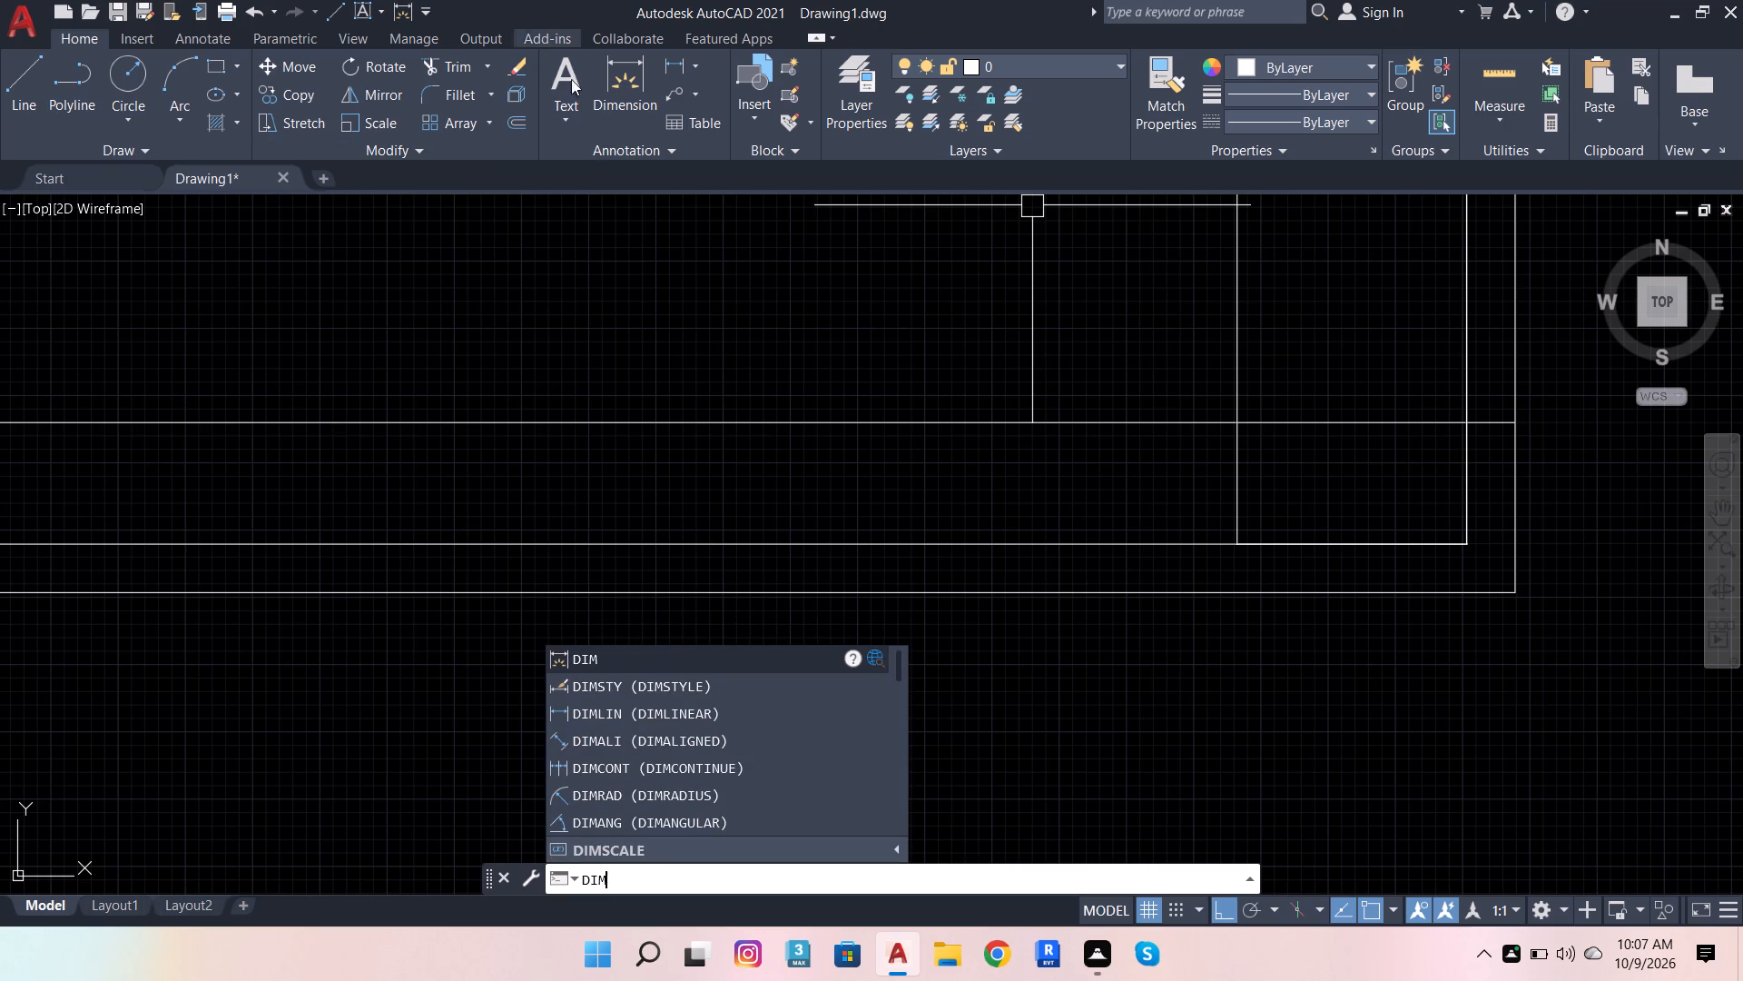
click(665, 689)
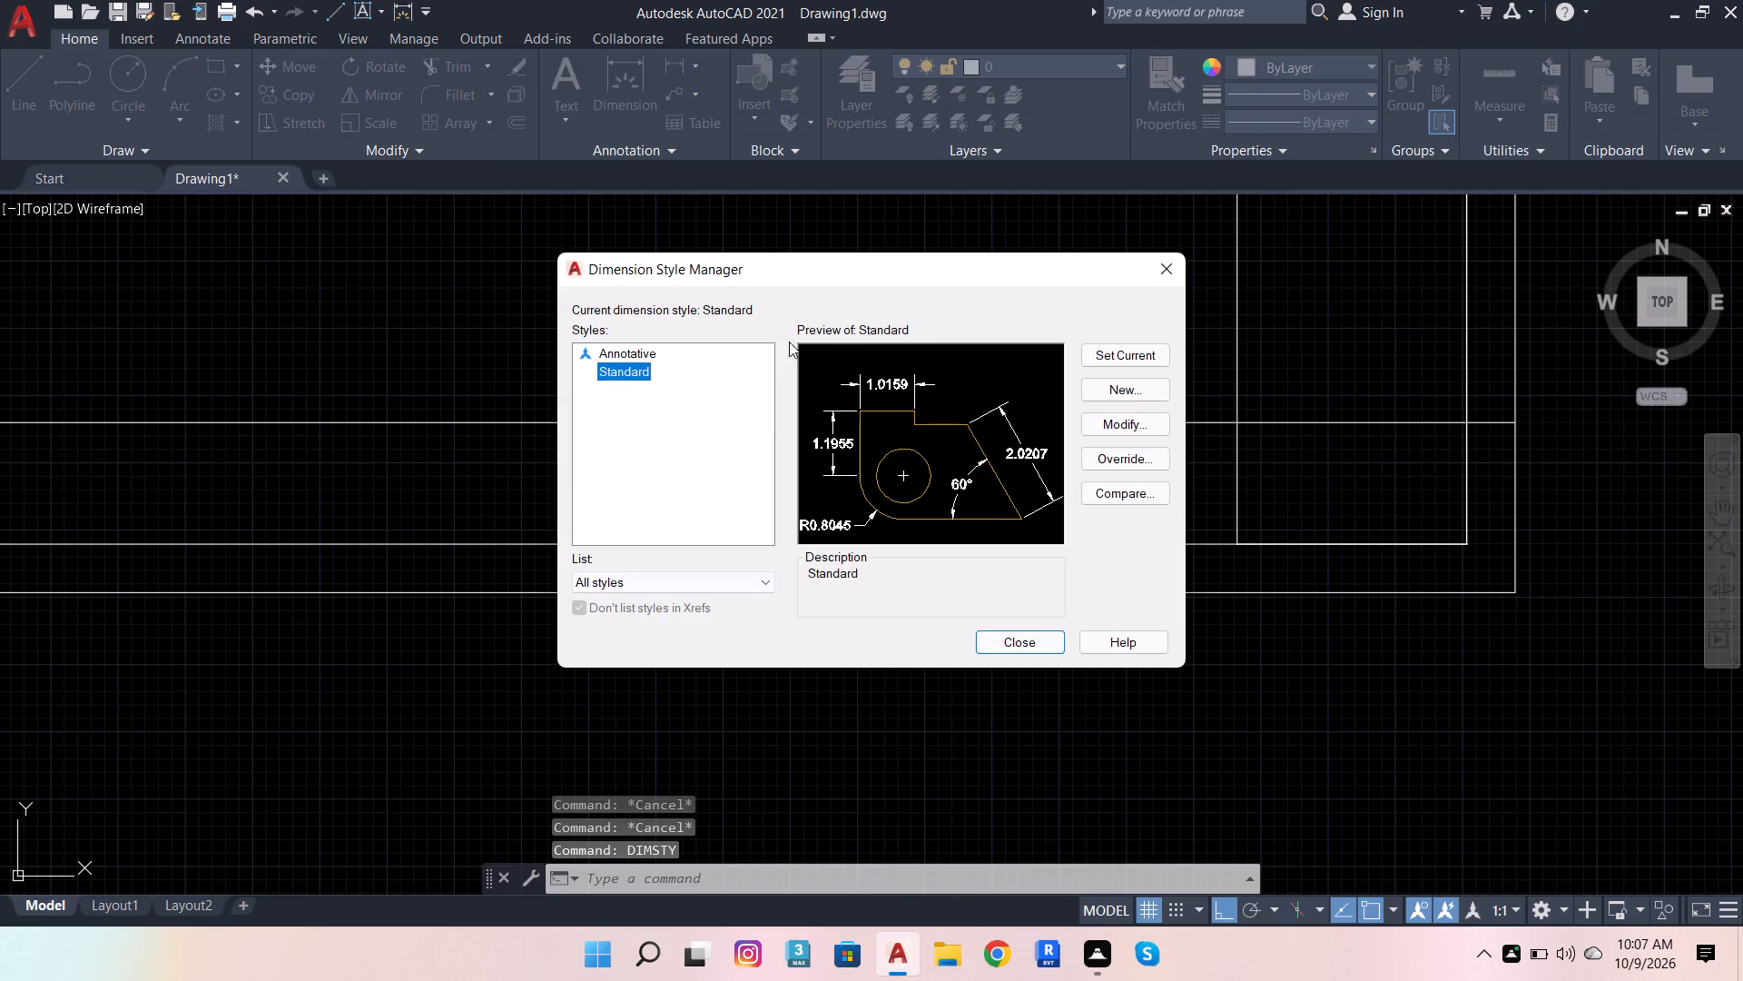
click(1103, 421)
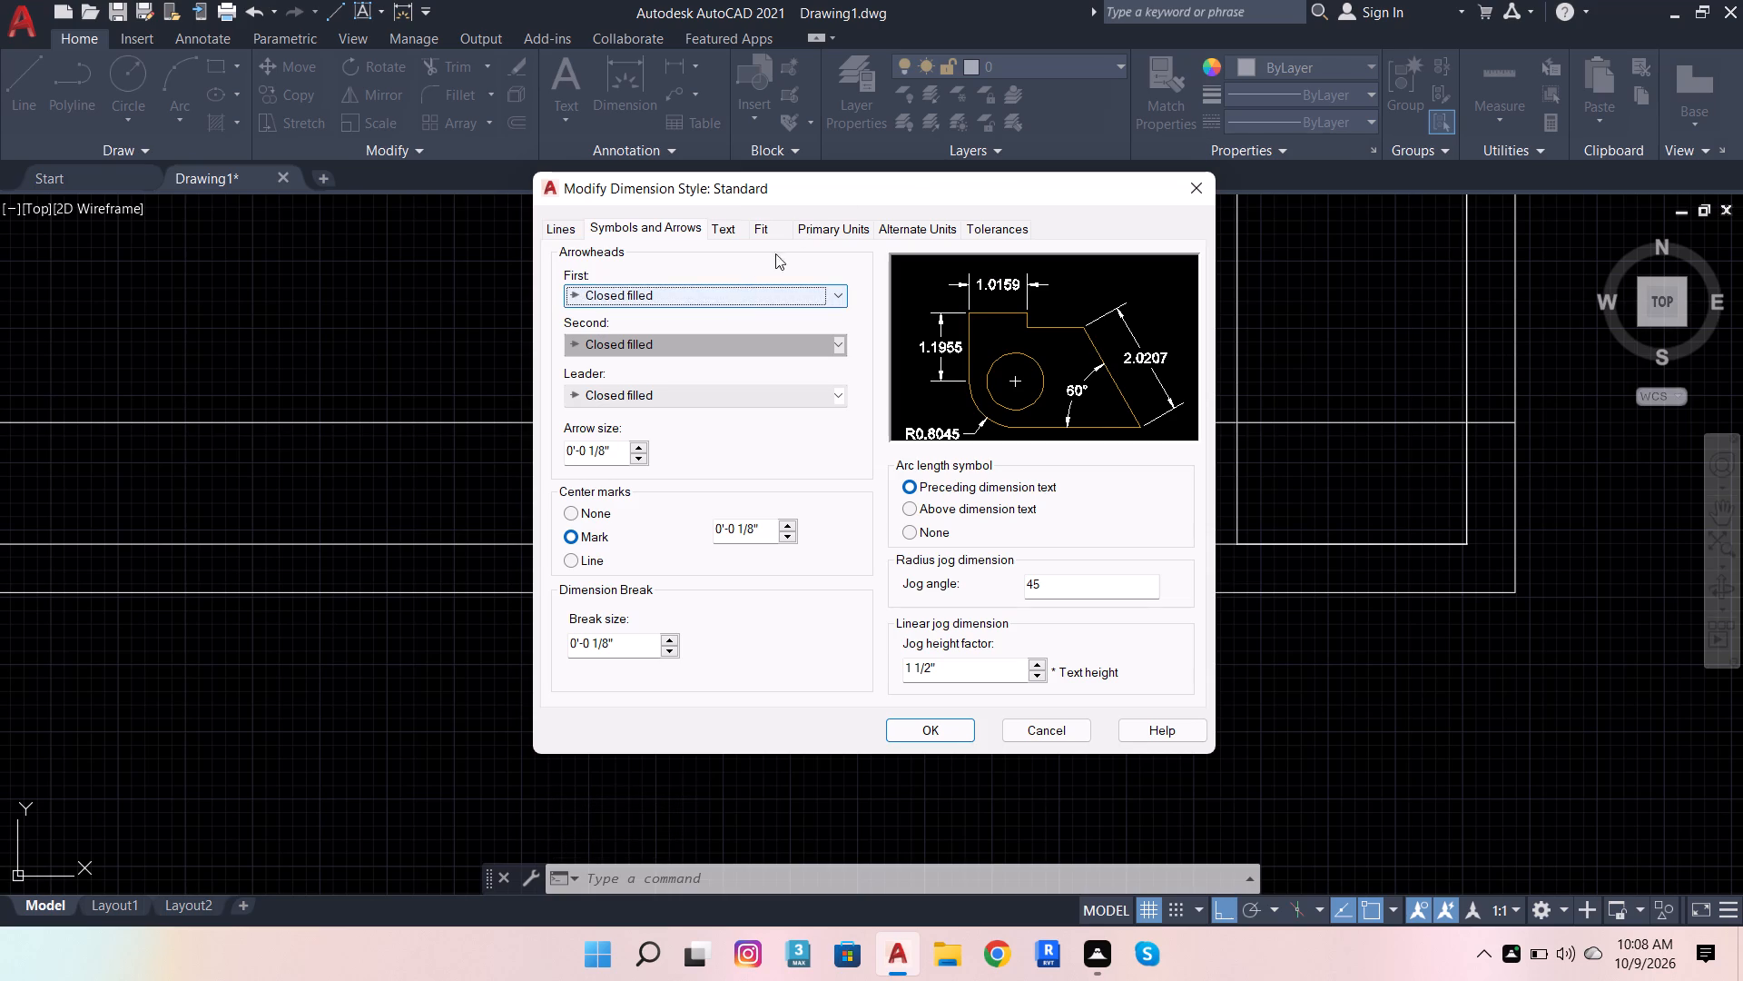
click(861, 230)
click(832, 276)
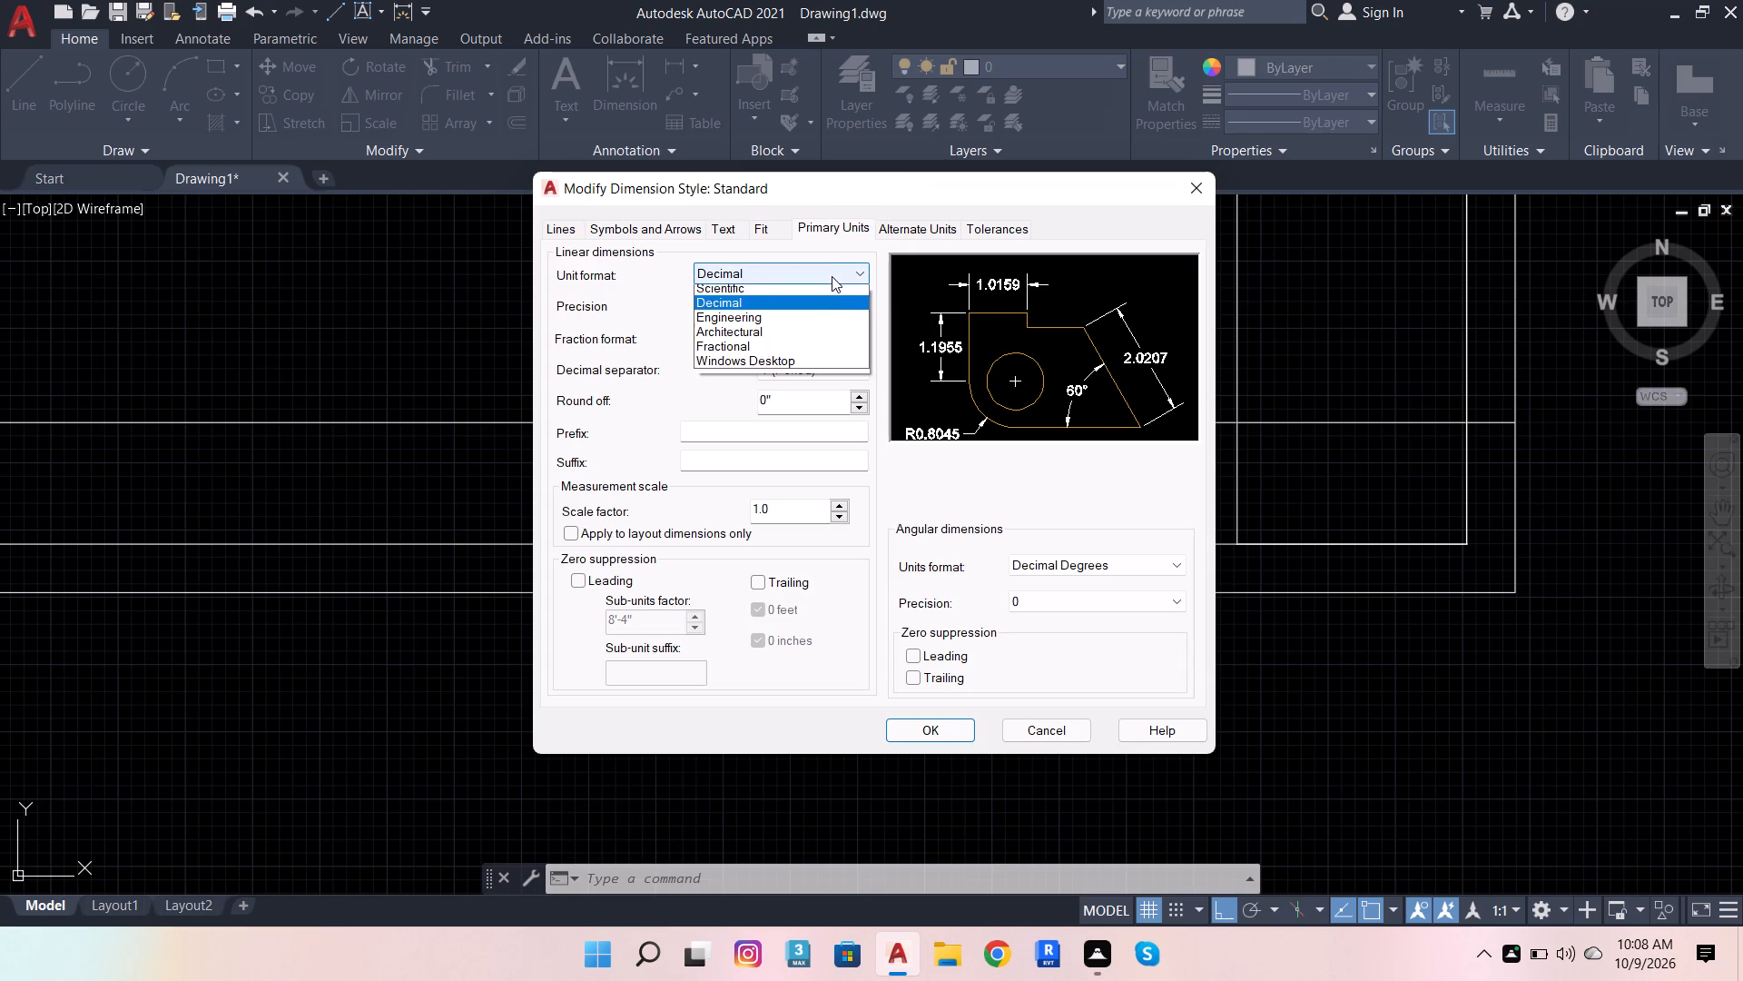
click(796, 336)
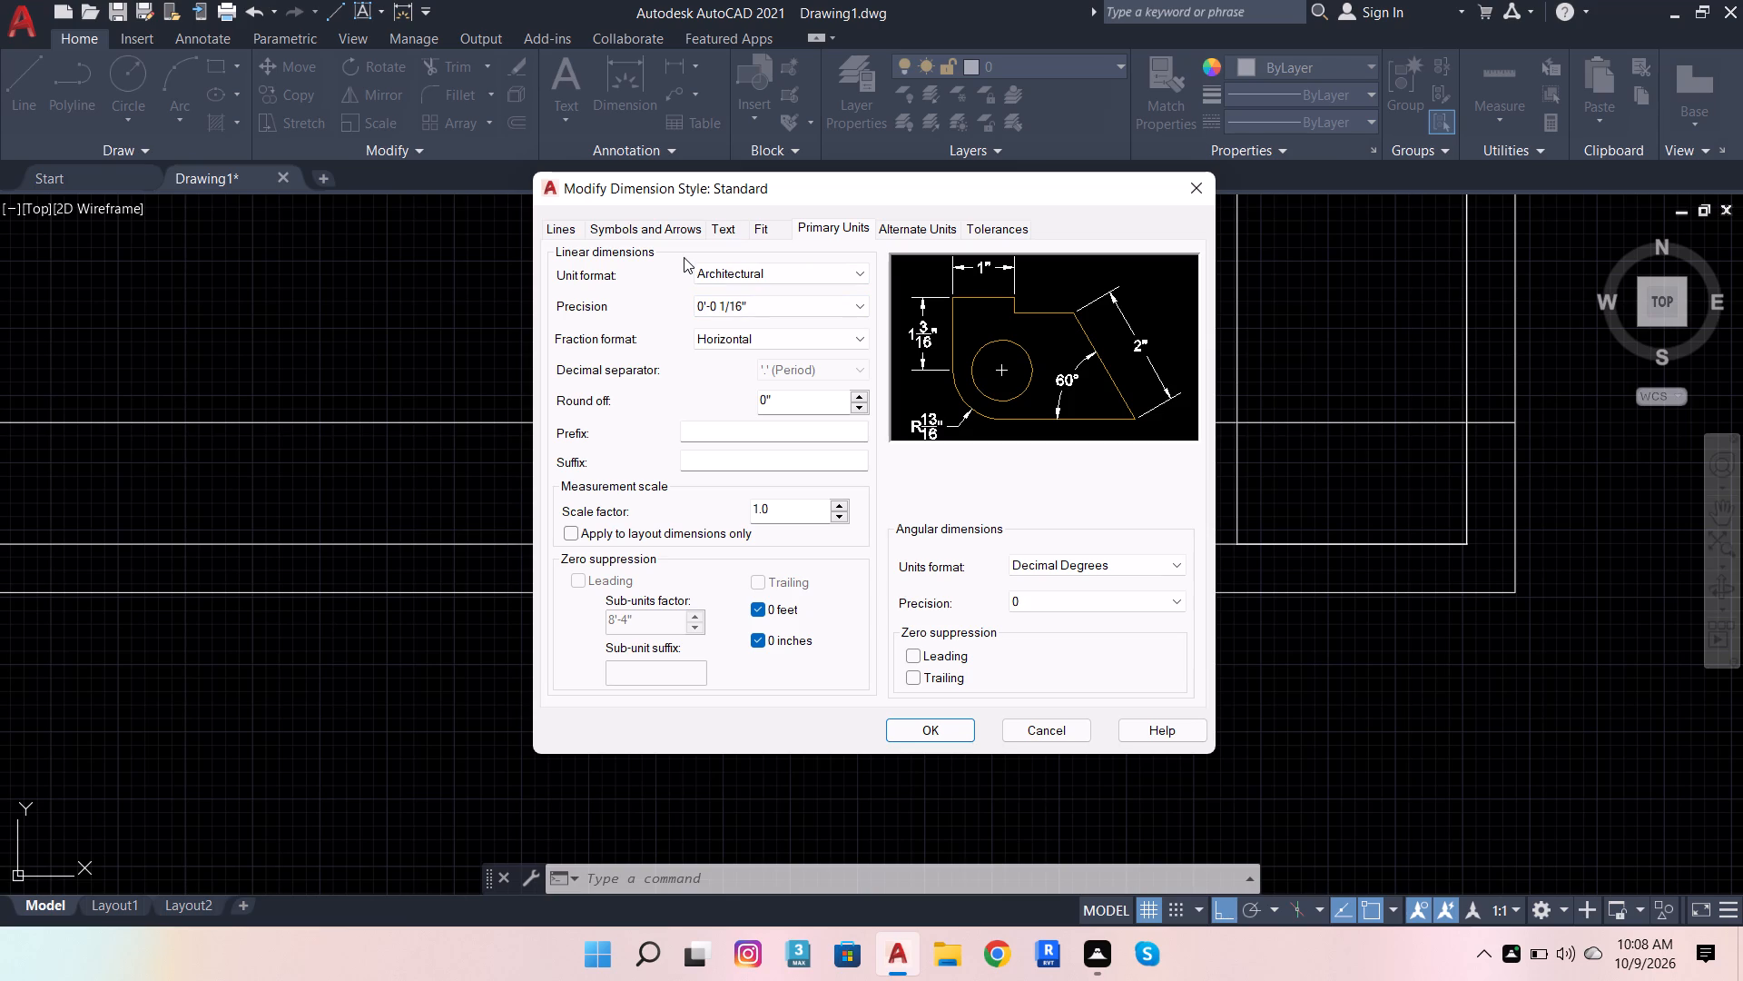
click(795, 303)
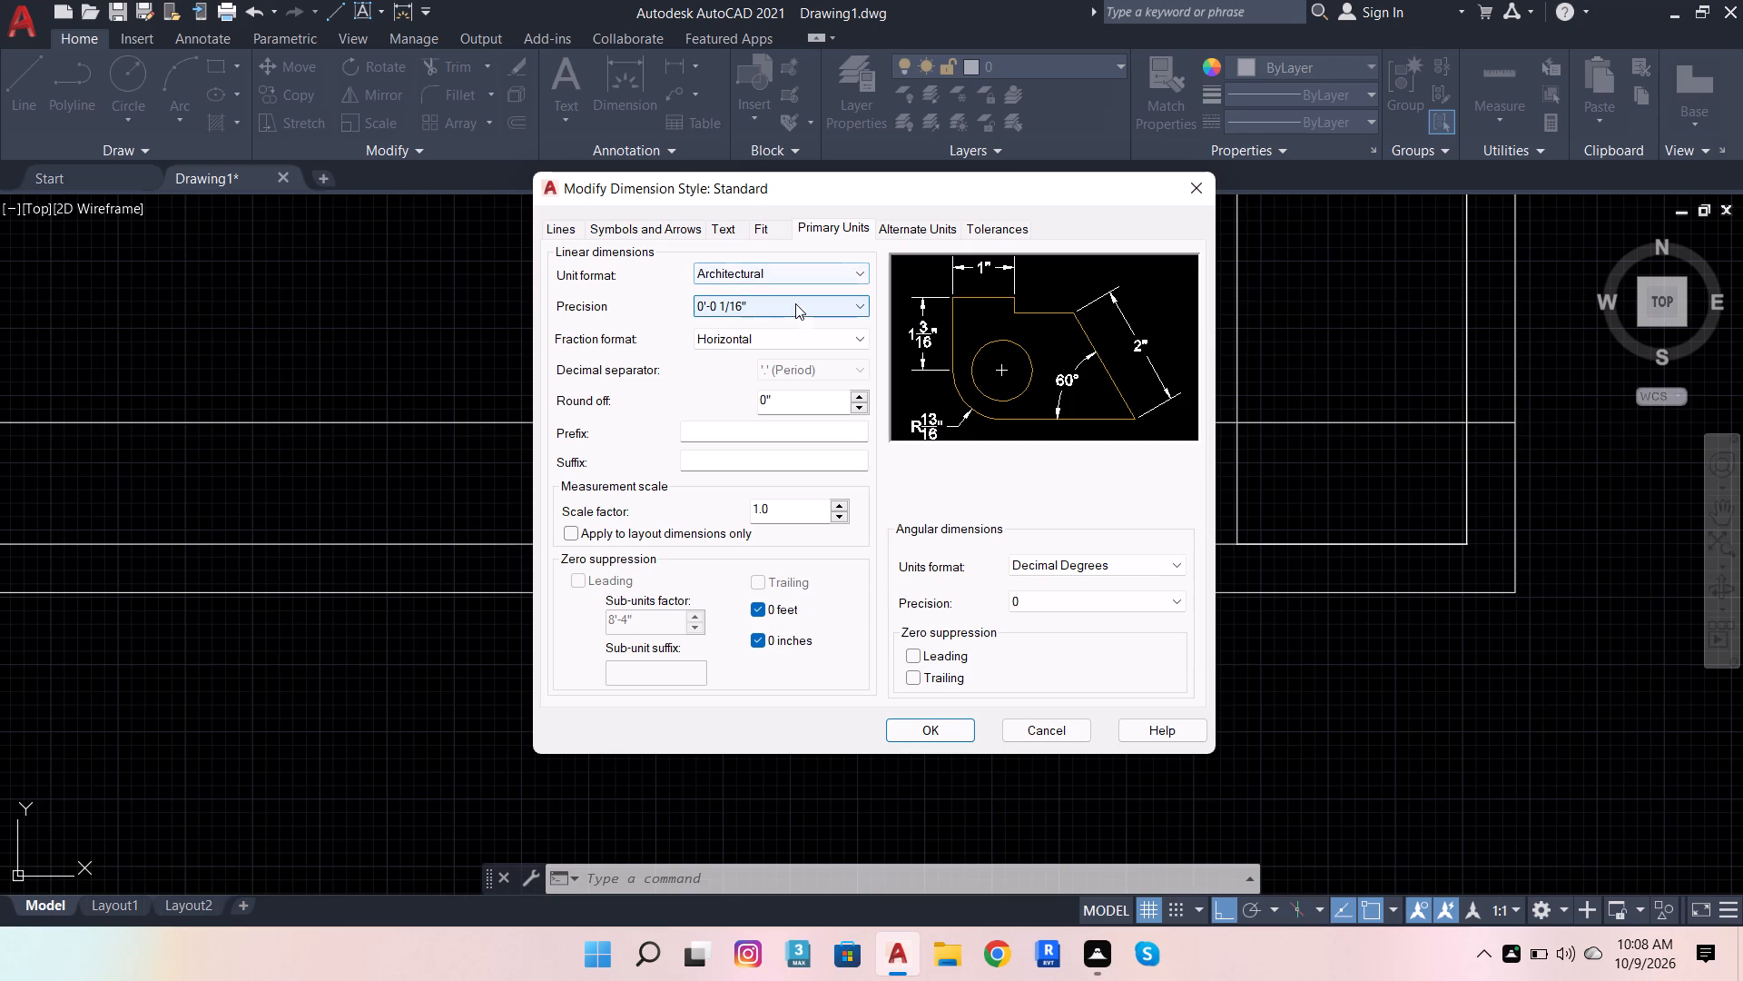
click(804, 340)
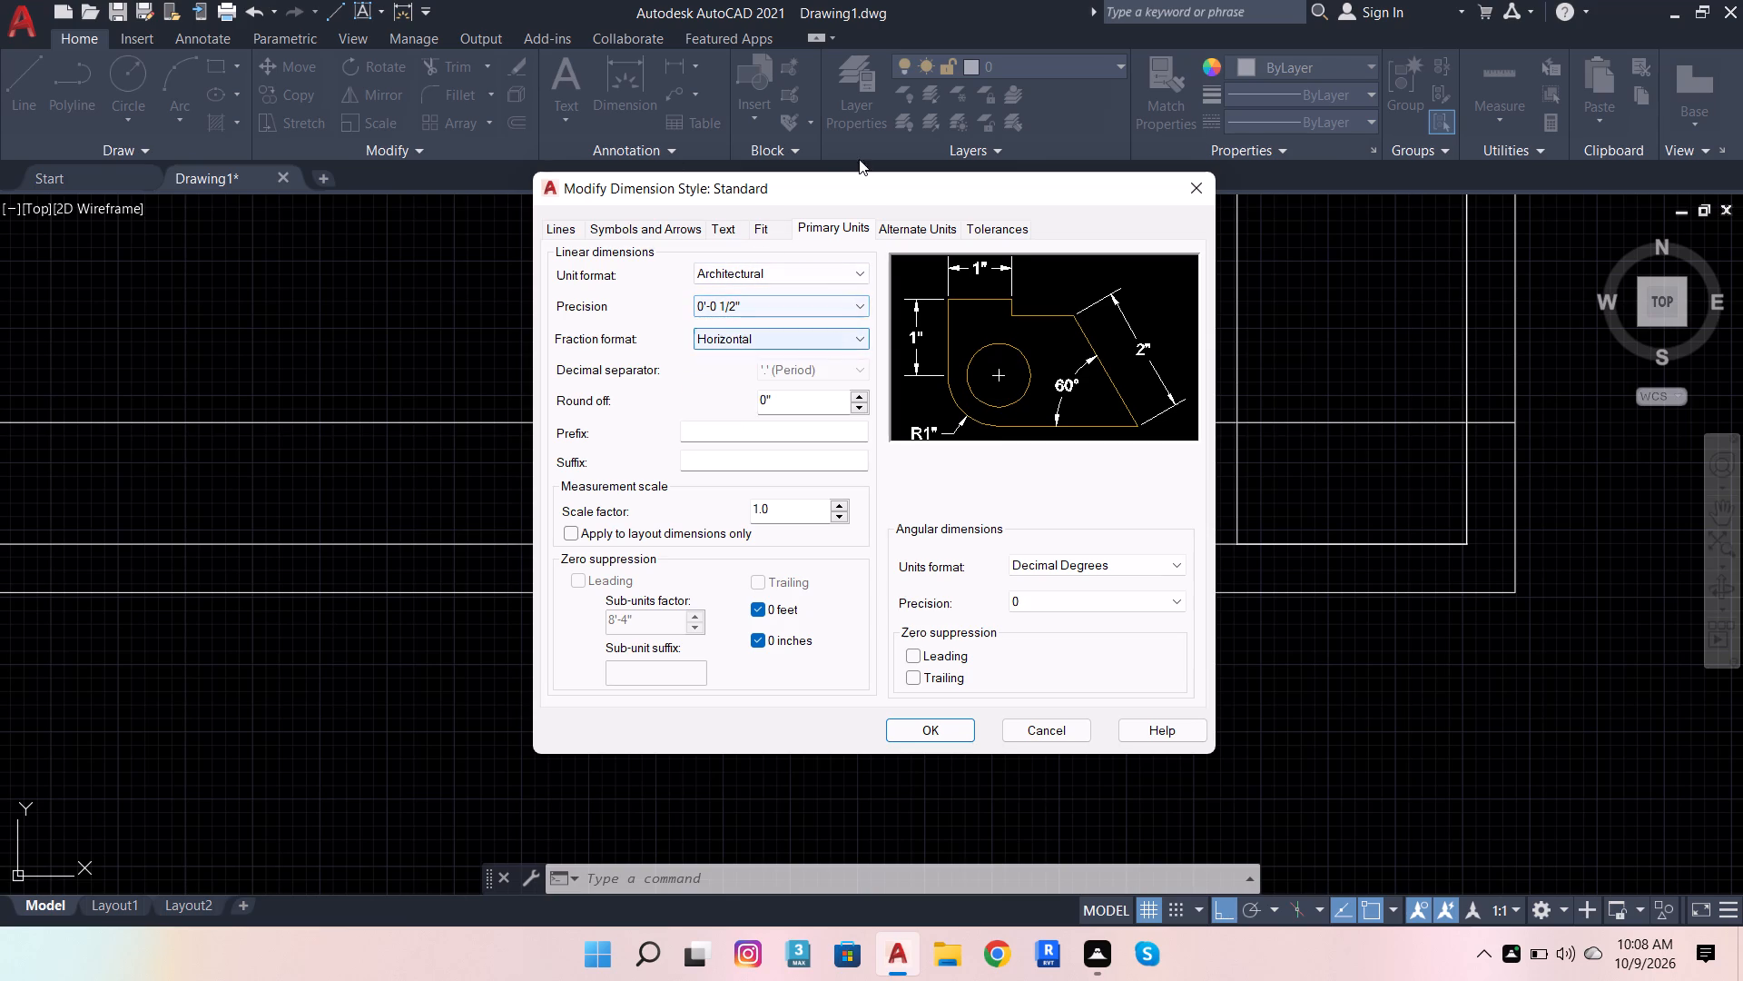
Set the dimension style's text height to 6".
click(763, 230)
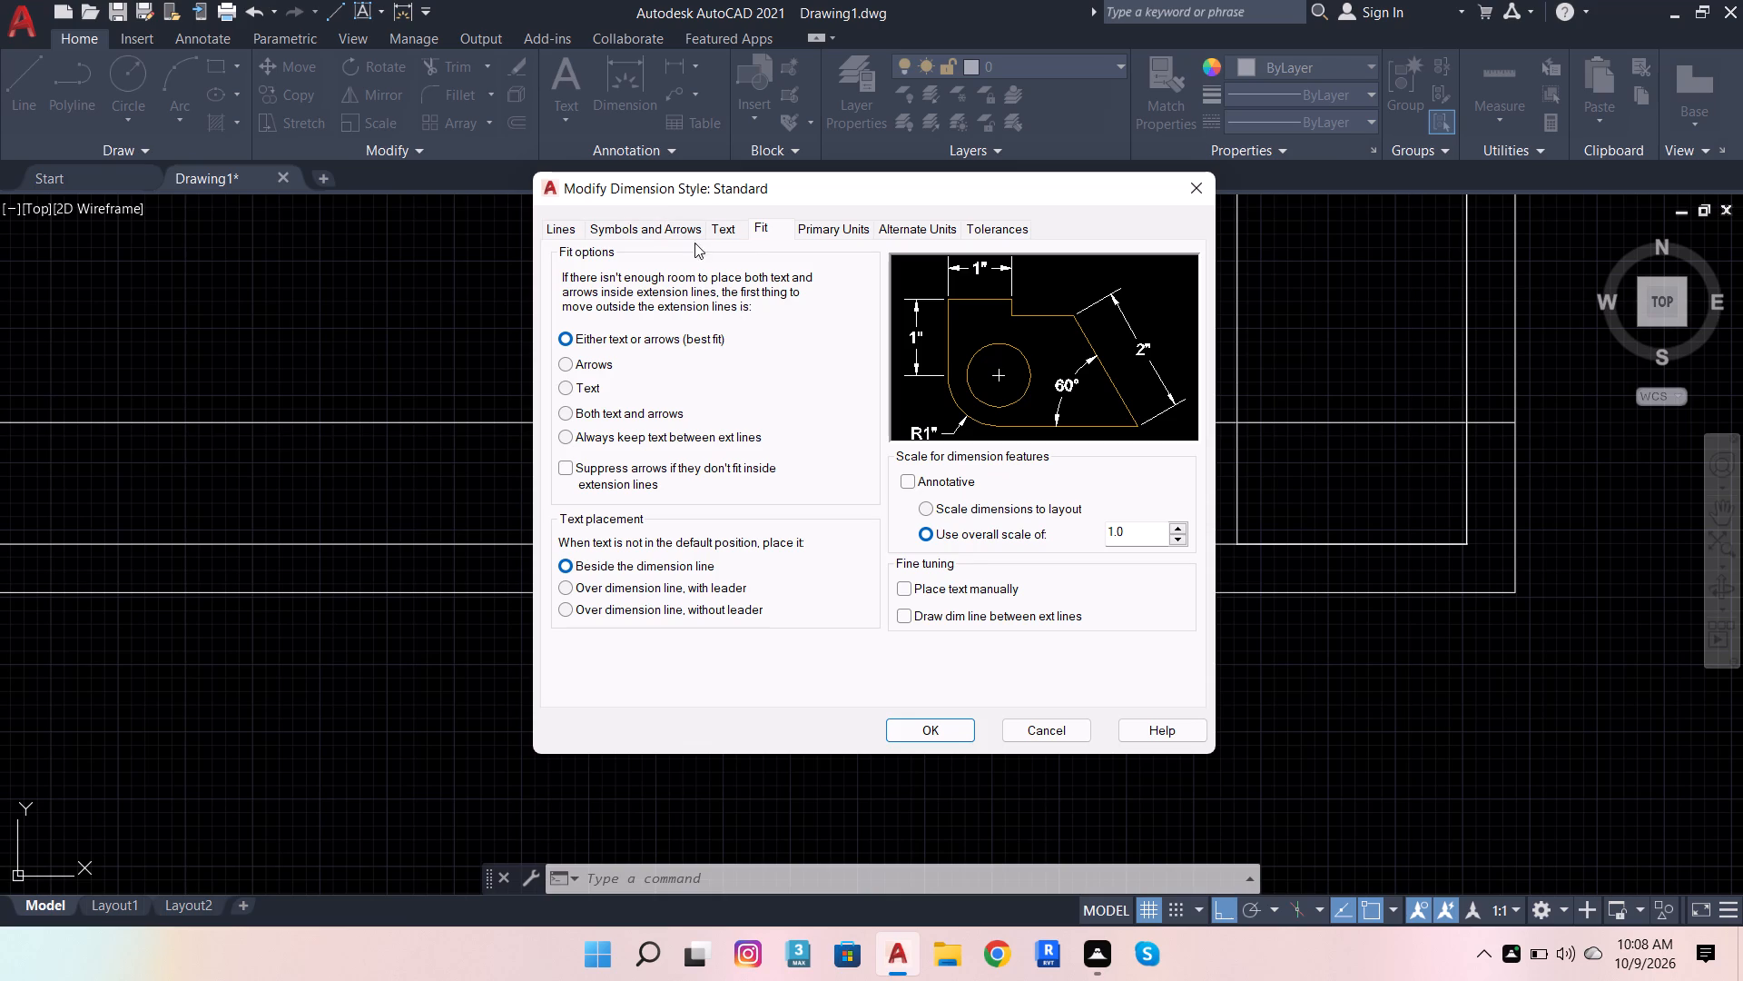
click(732, 234)
drag(830, 382, 737, 390)
key(5)
key(BackSpace)
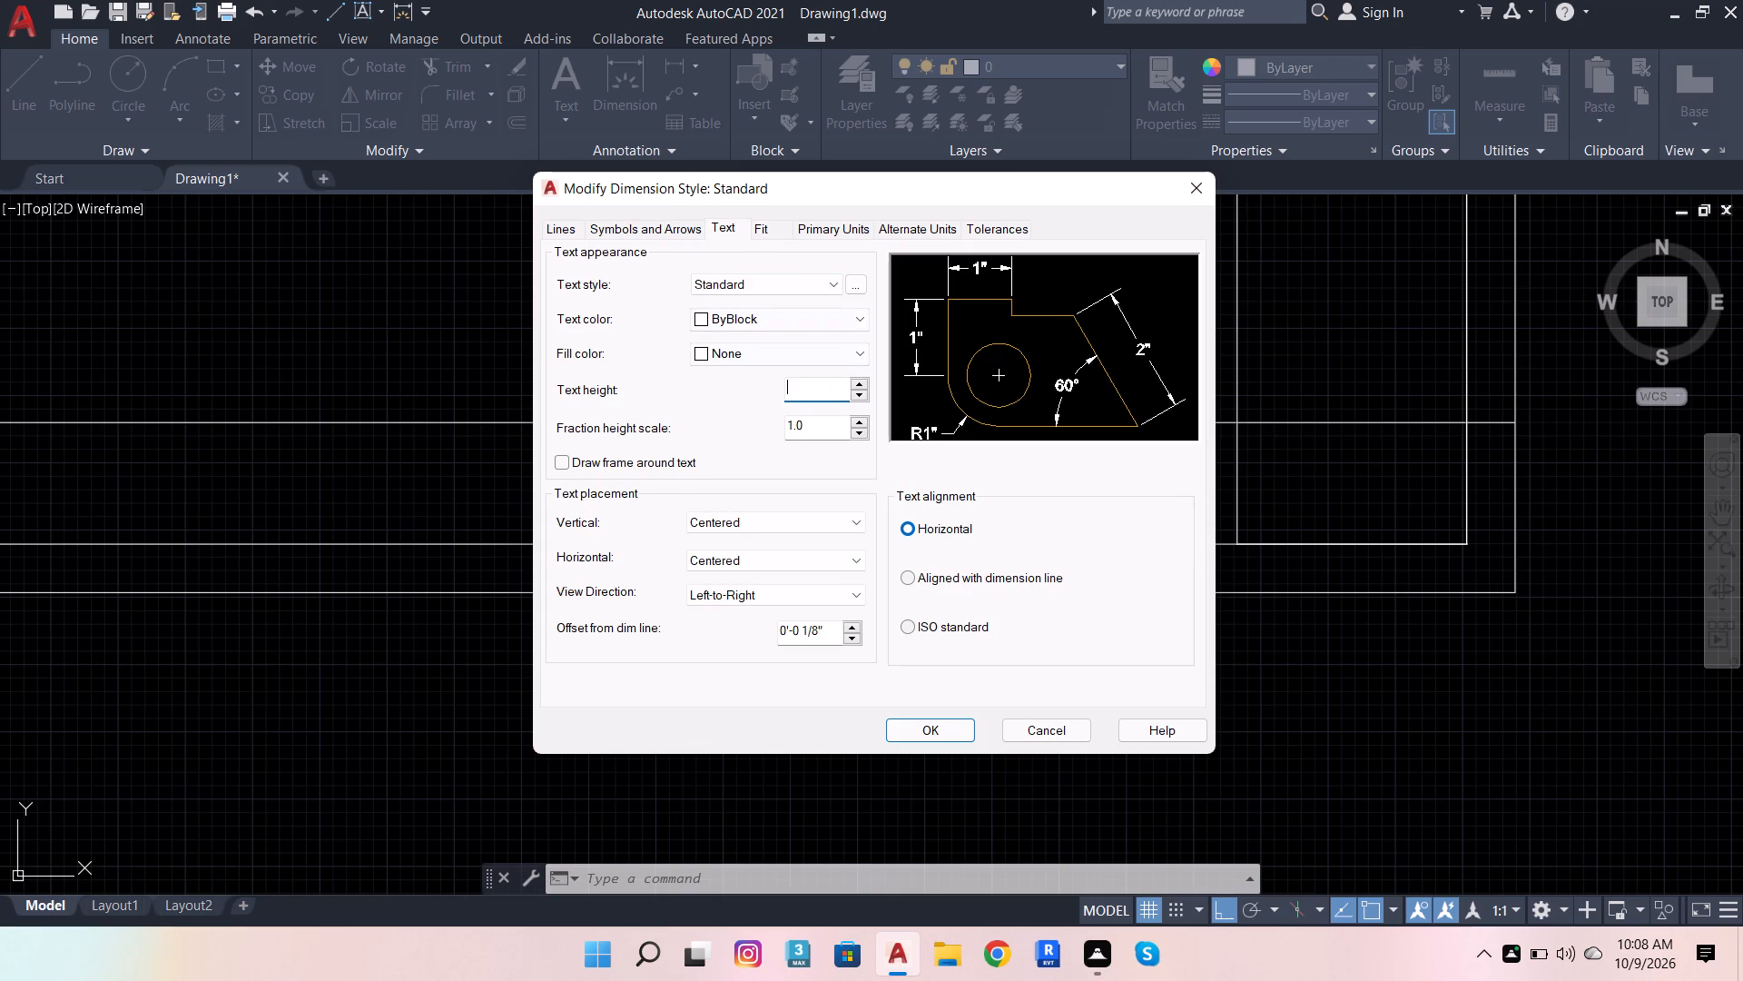
key(6)
key(Return)
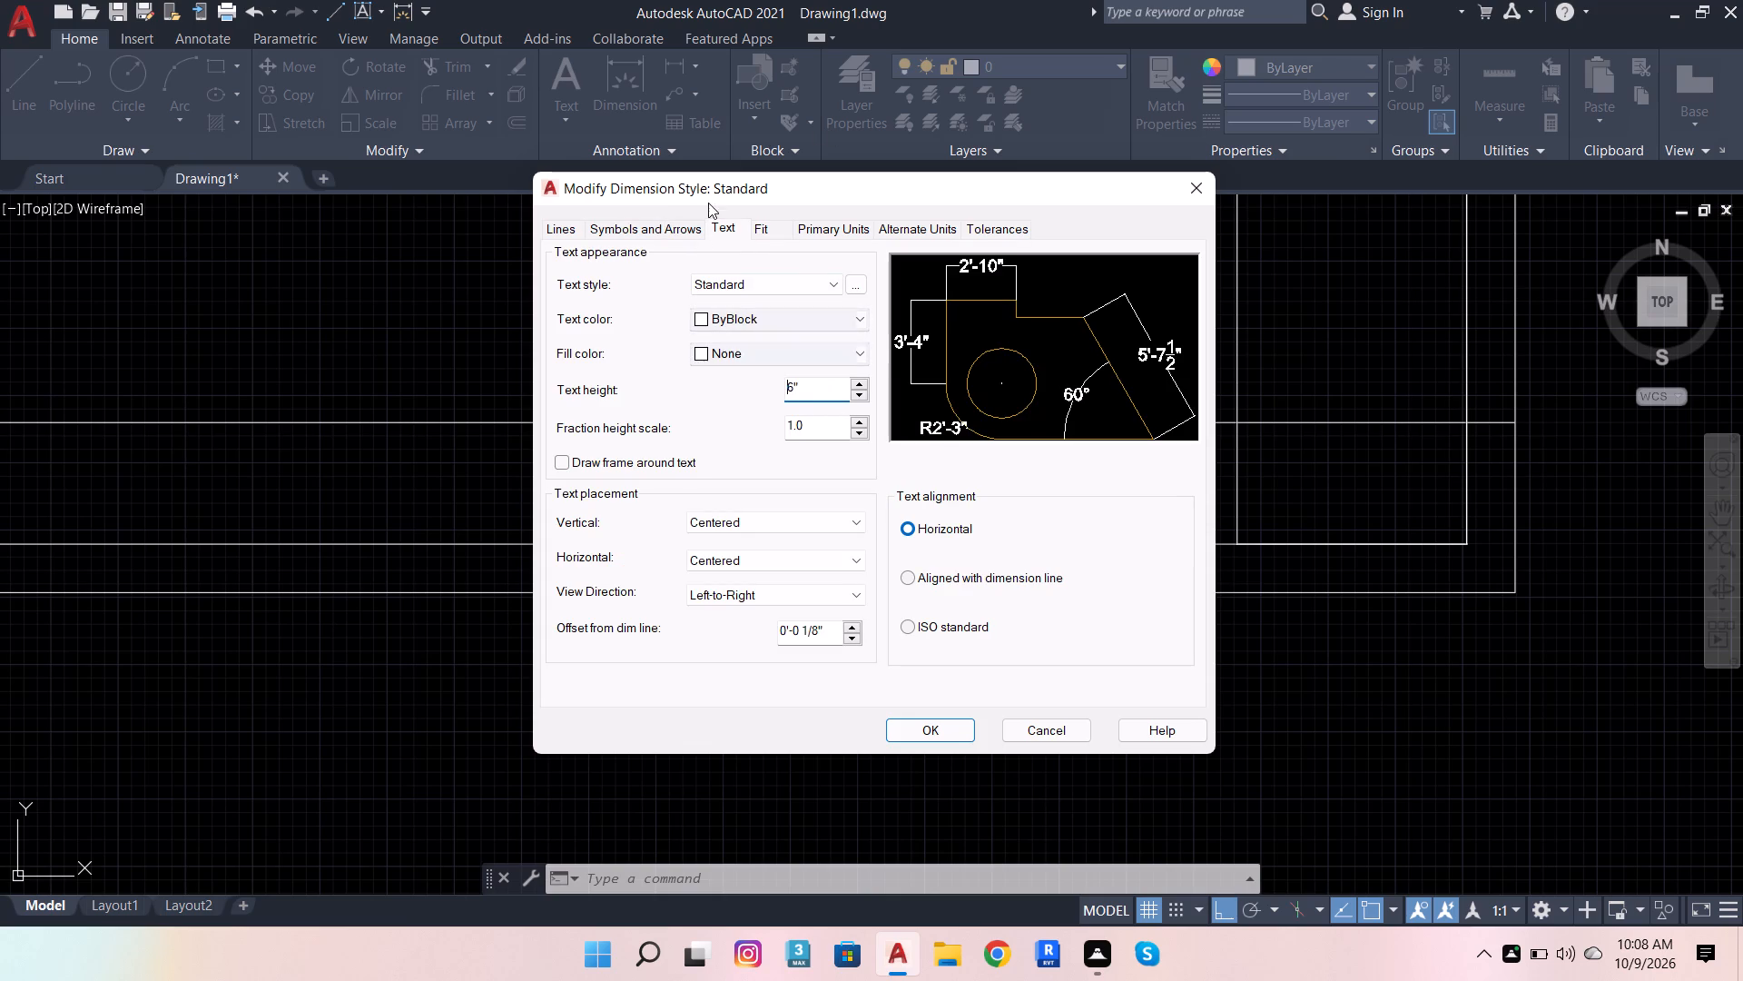
Set the dimension style's first, second and leader arrowheads to Architectural tick with an arrow size of 2".
click(655, 219)
click(662, 233)
click(704, 298)
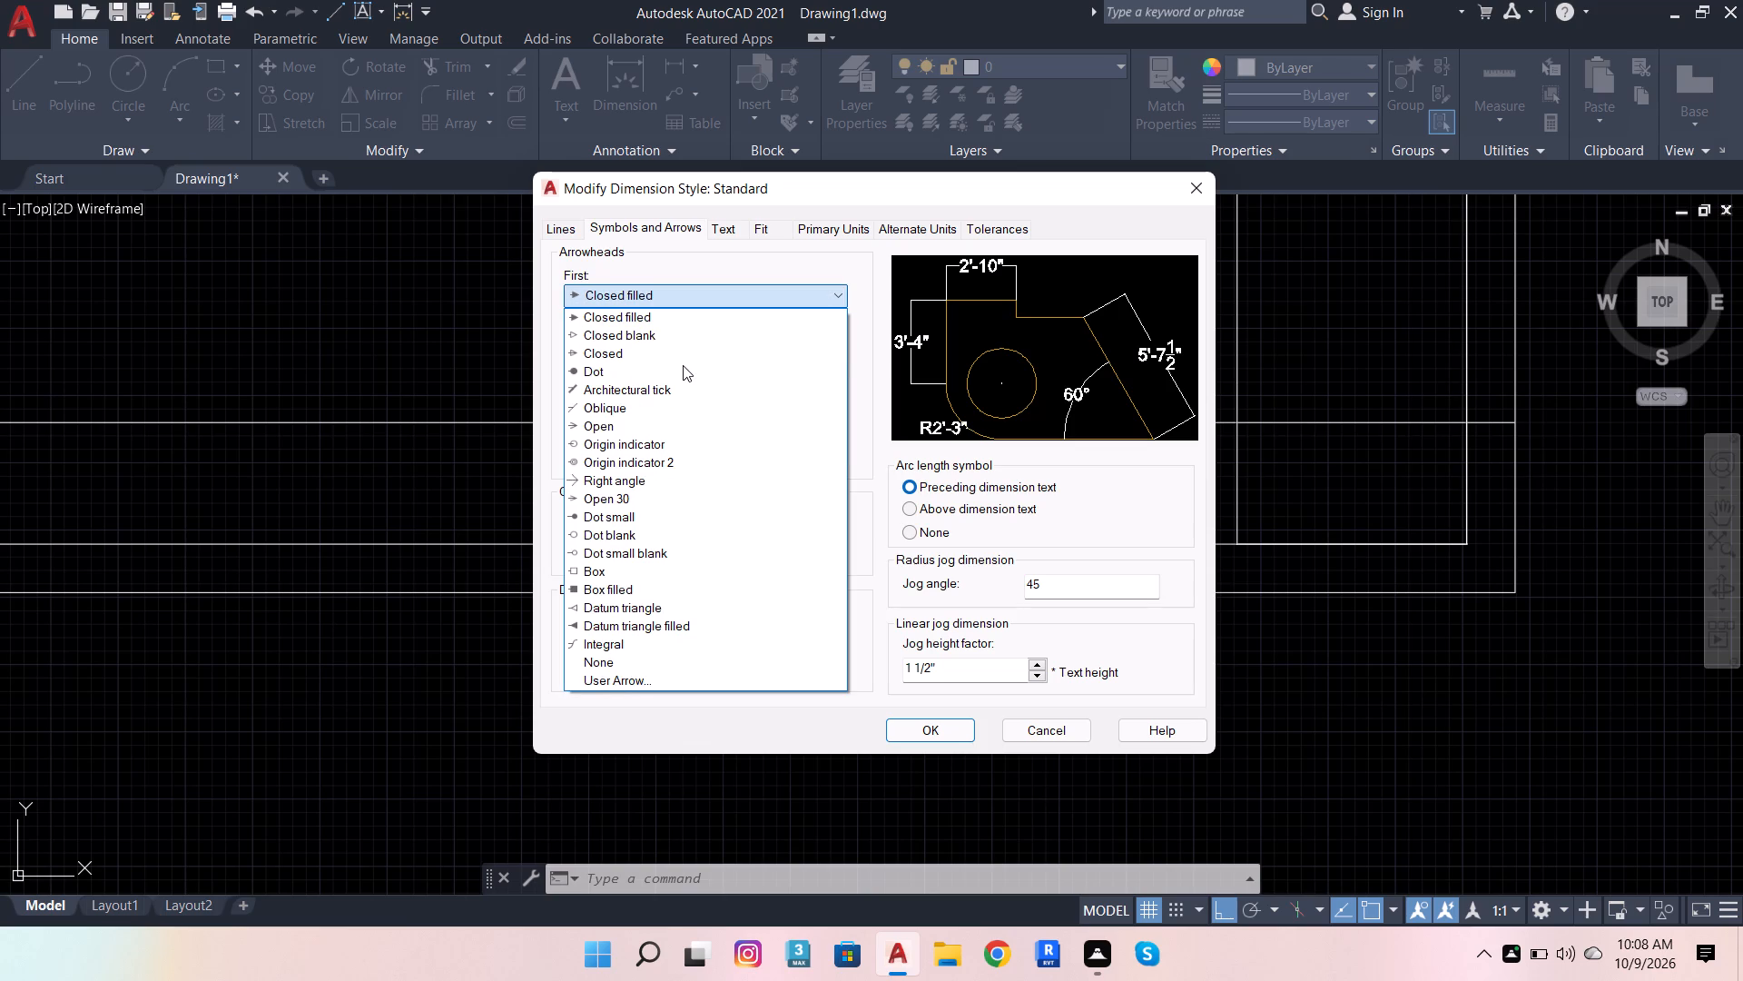
click(694, 392)
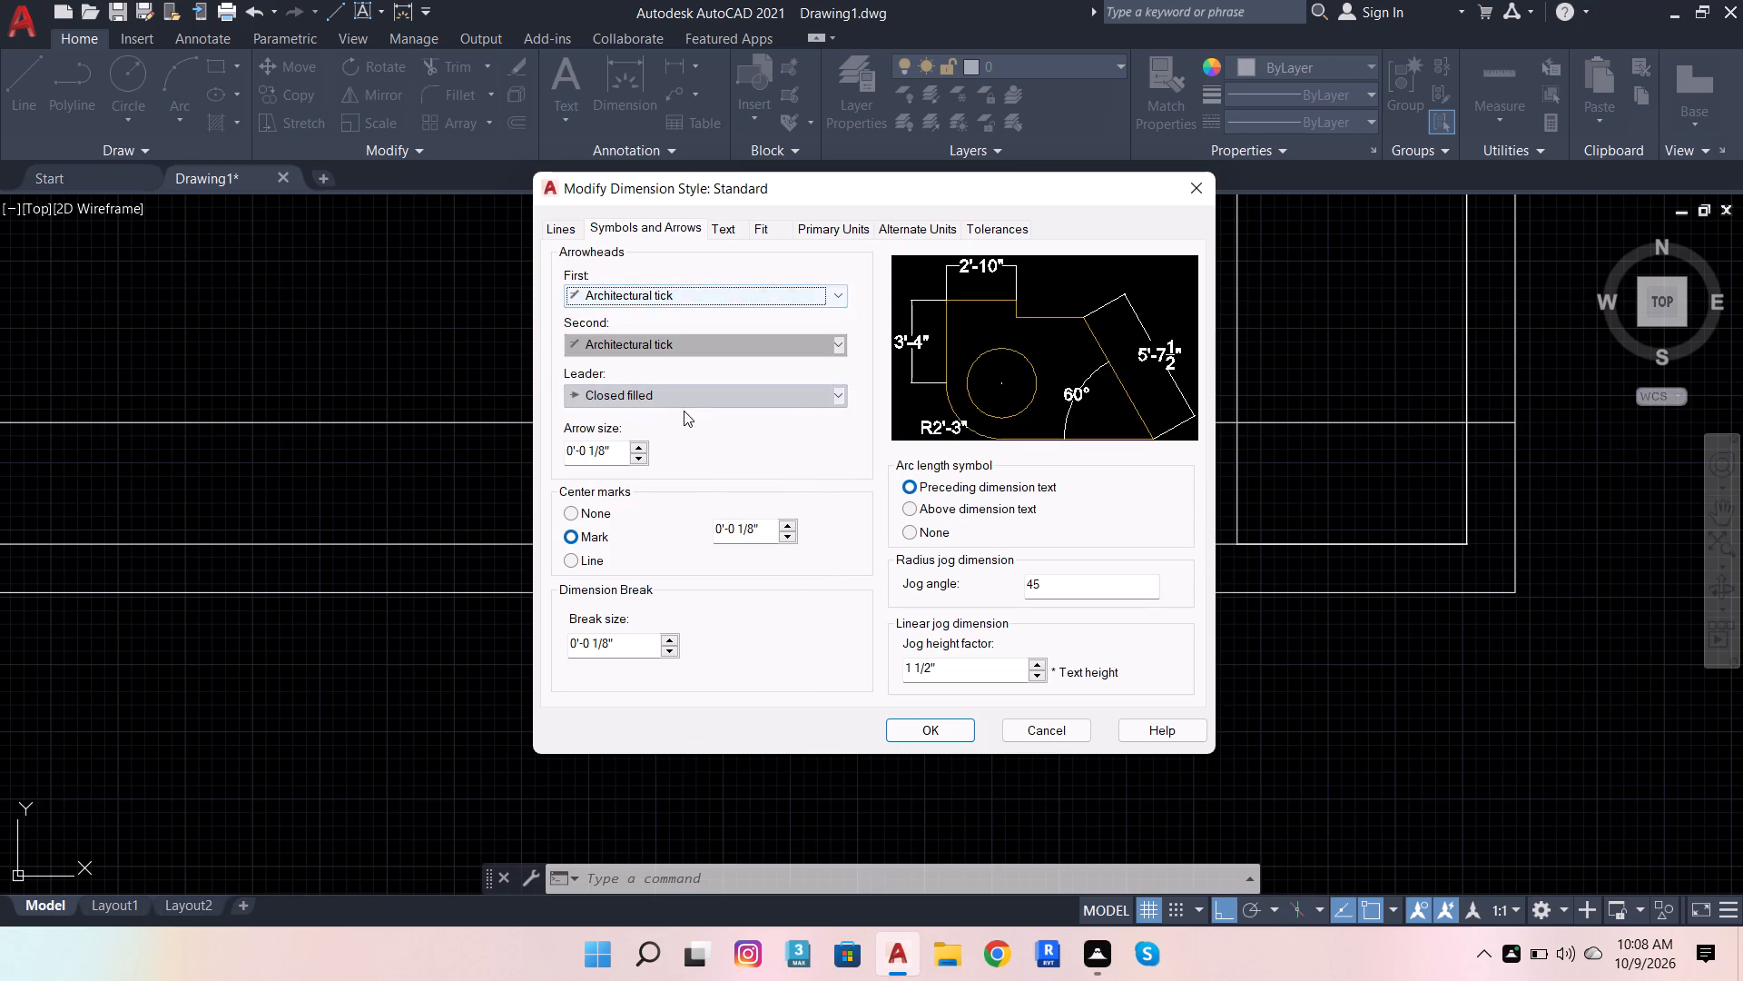
click(671, 394)
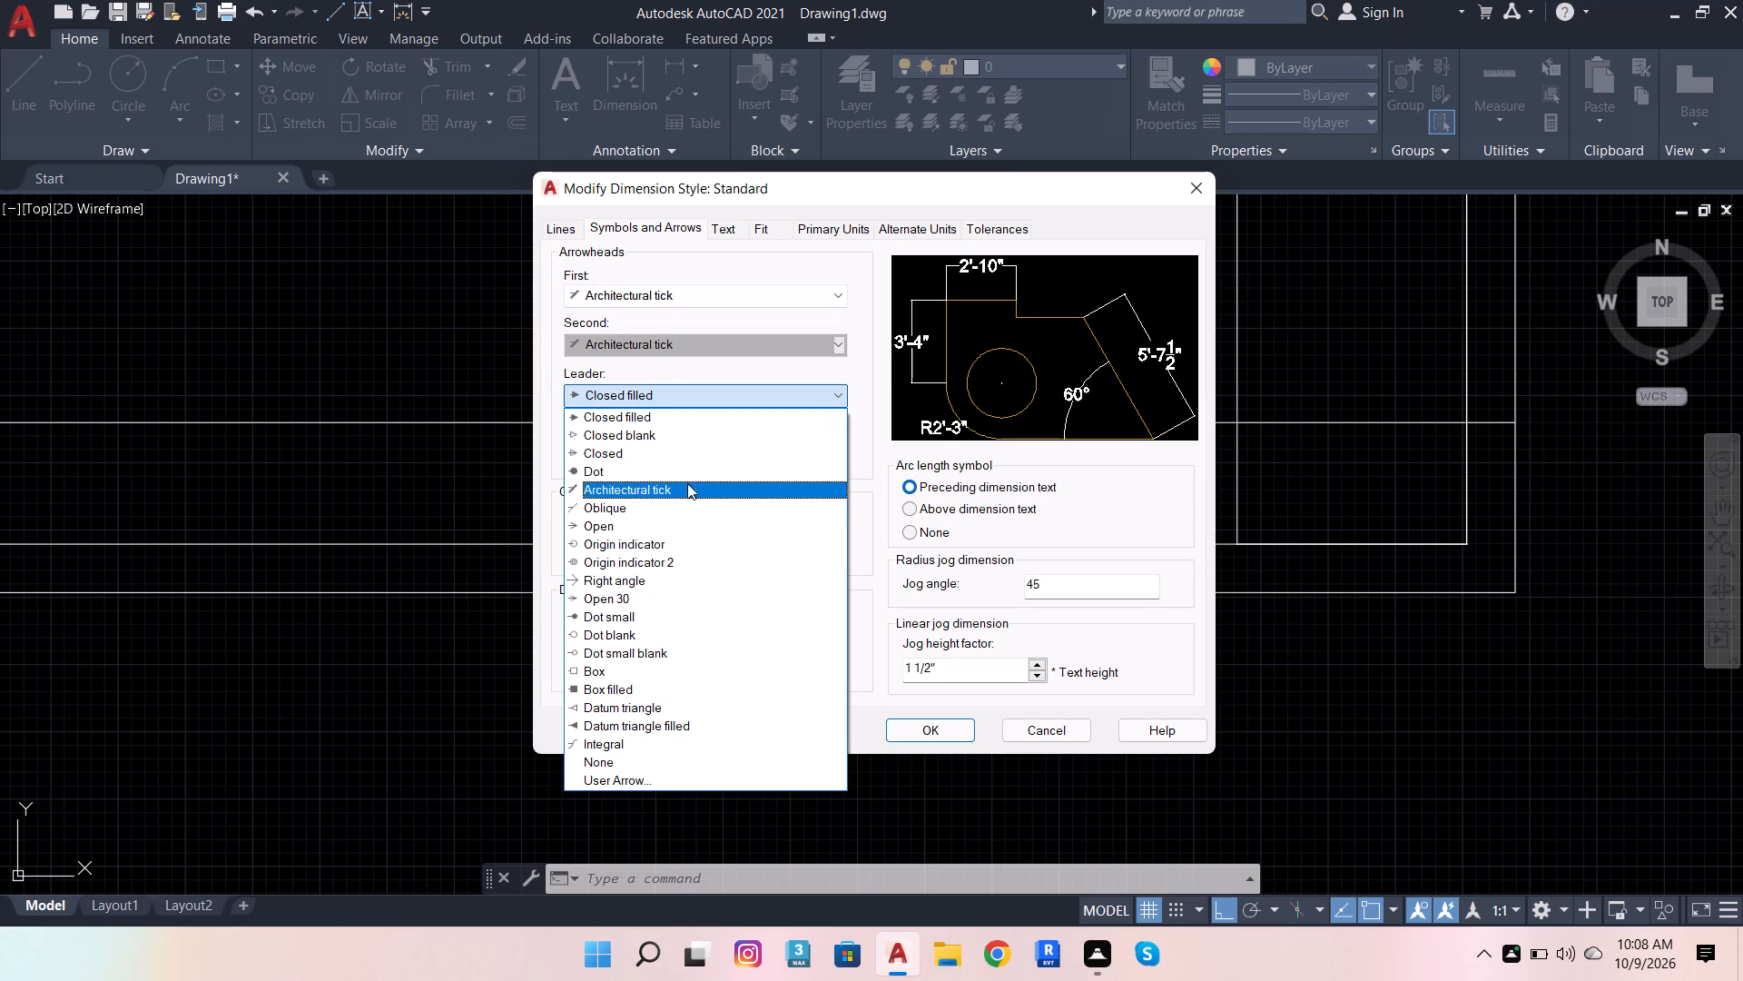
click(688, 488)
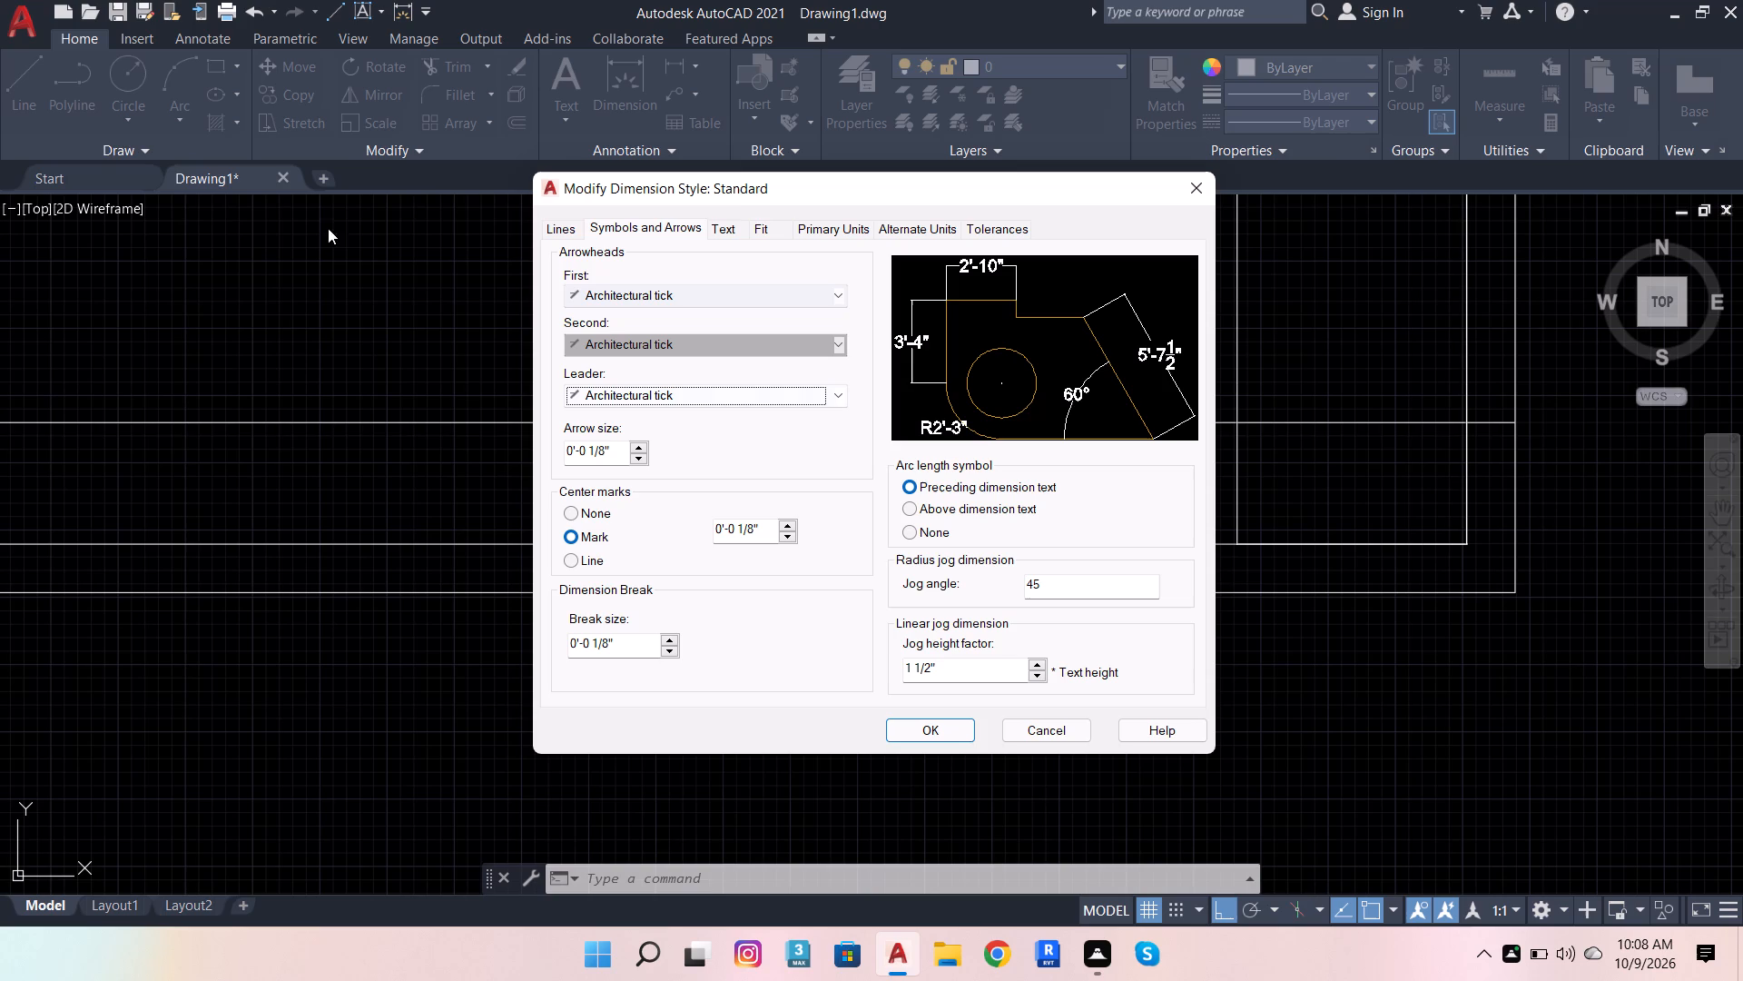
drag(622, 443, 528, 462)
key(2)
key(Return)
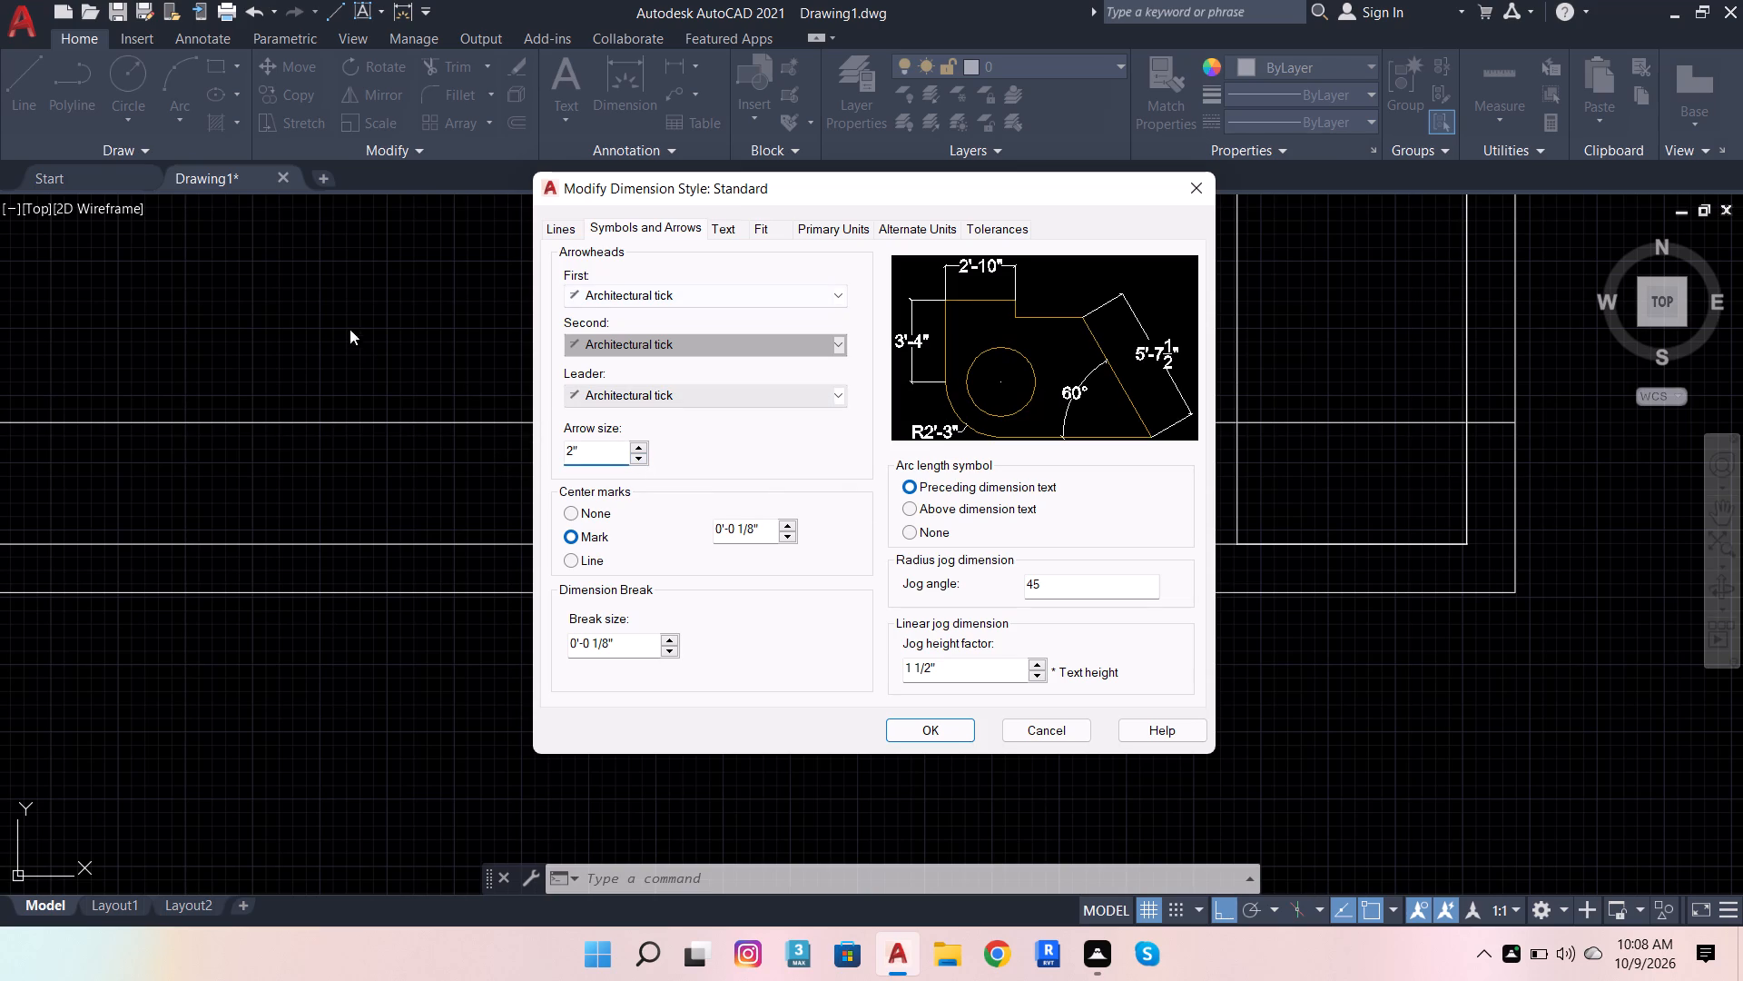
Accept the dimension style changes and make Standard the current style.
click(553, 231)
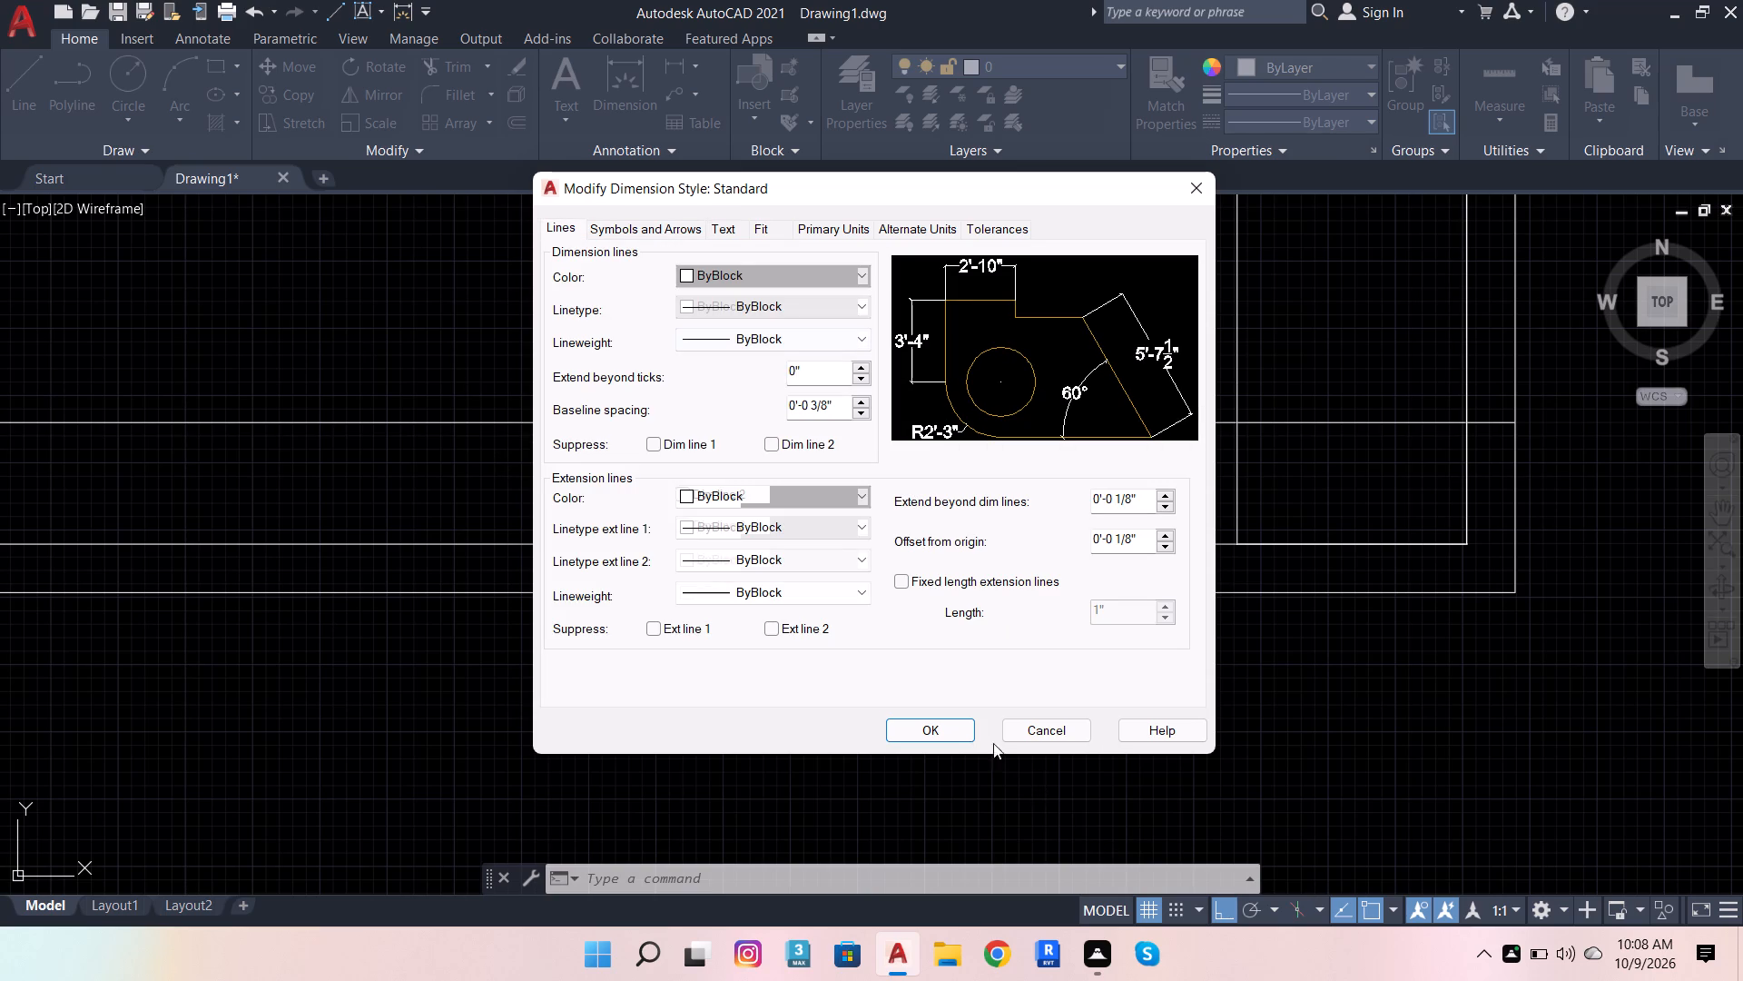
click(969, 724)
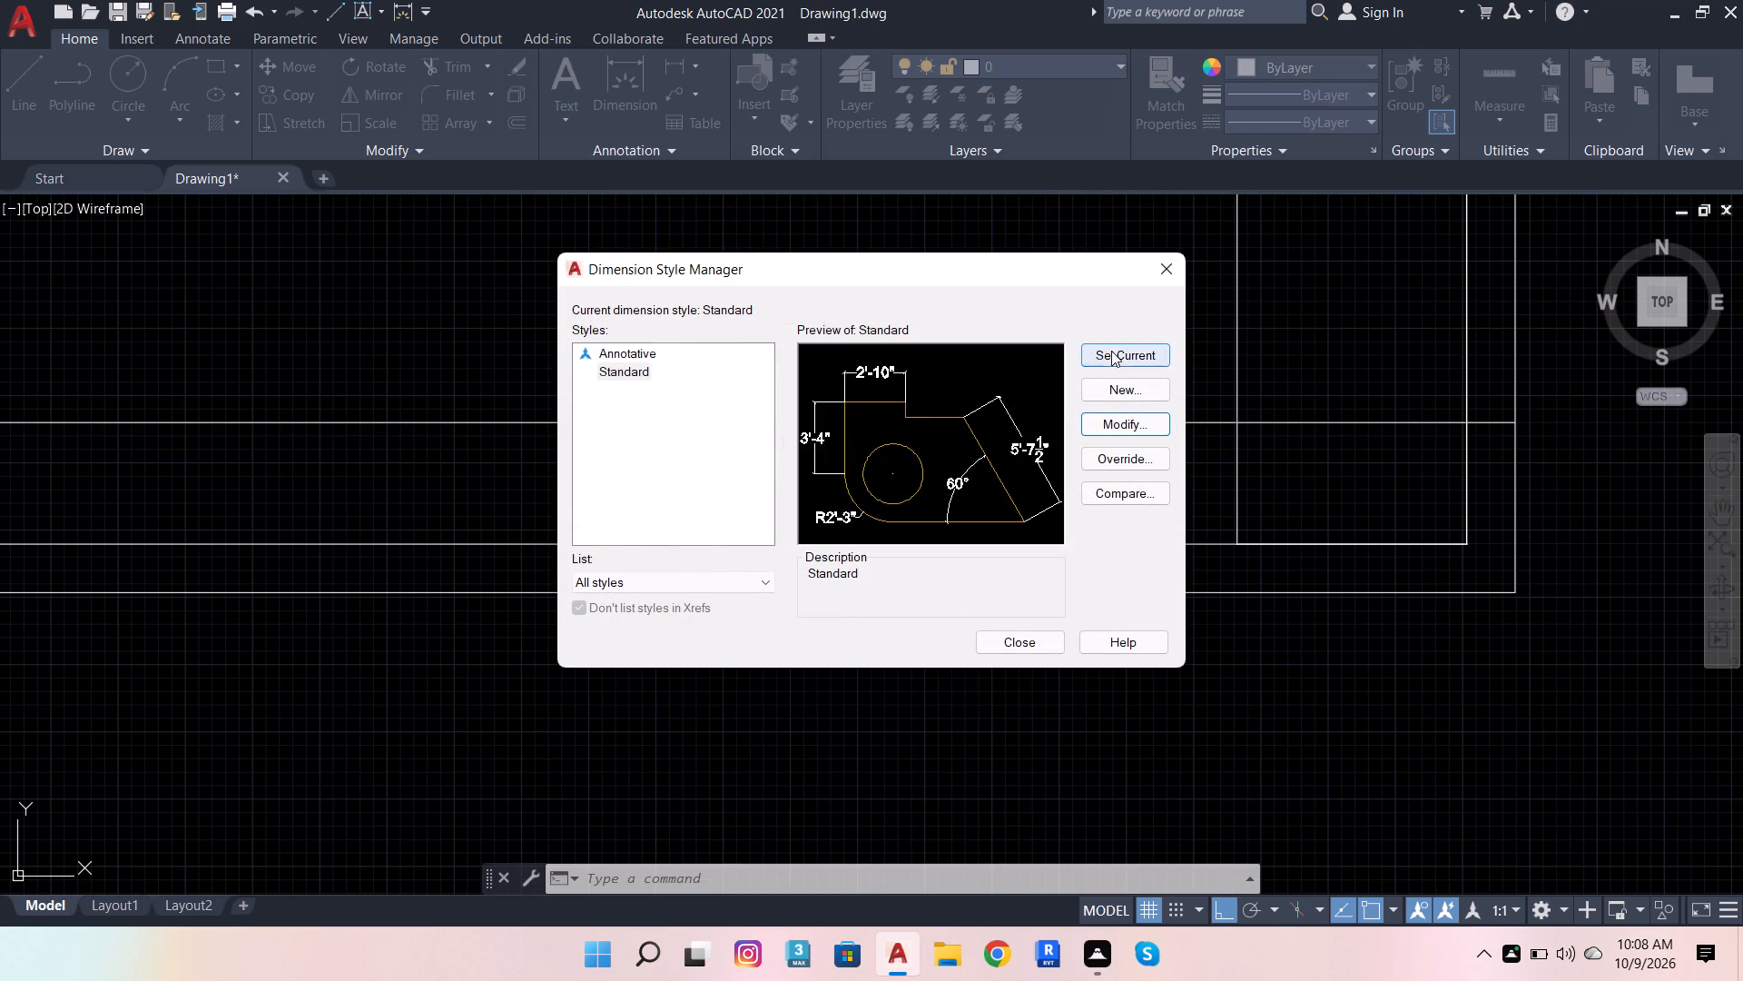
click(1109, 353)
click(1006, 639)
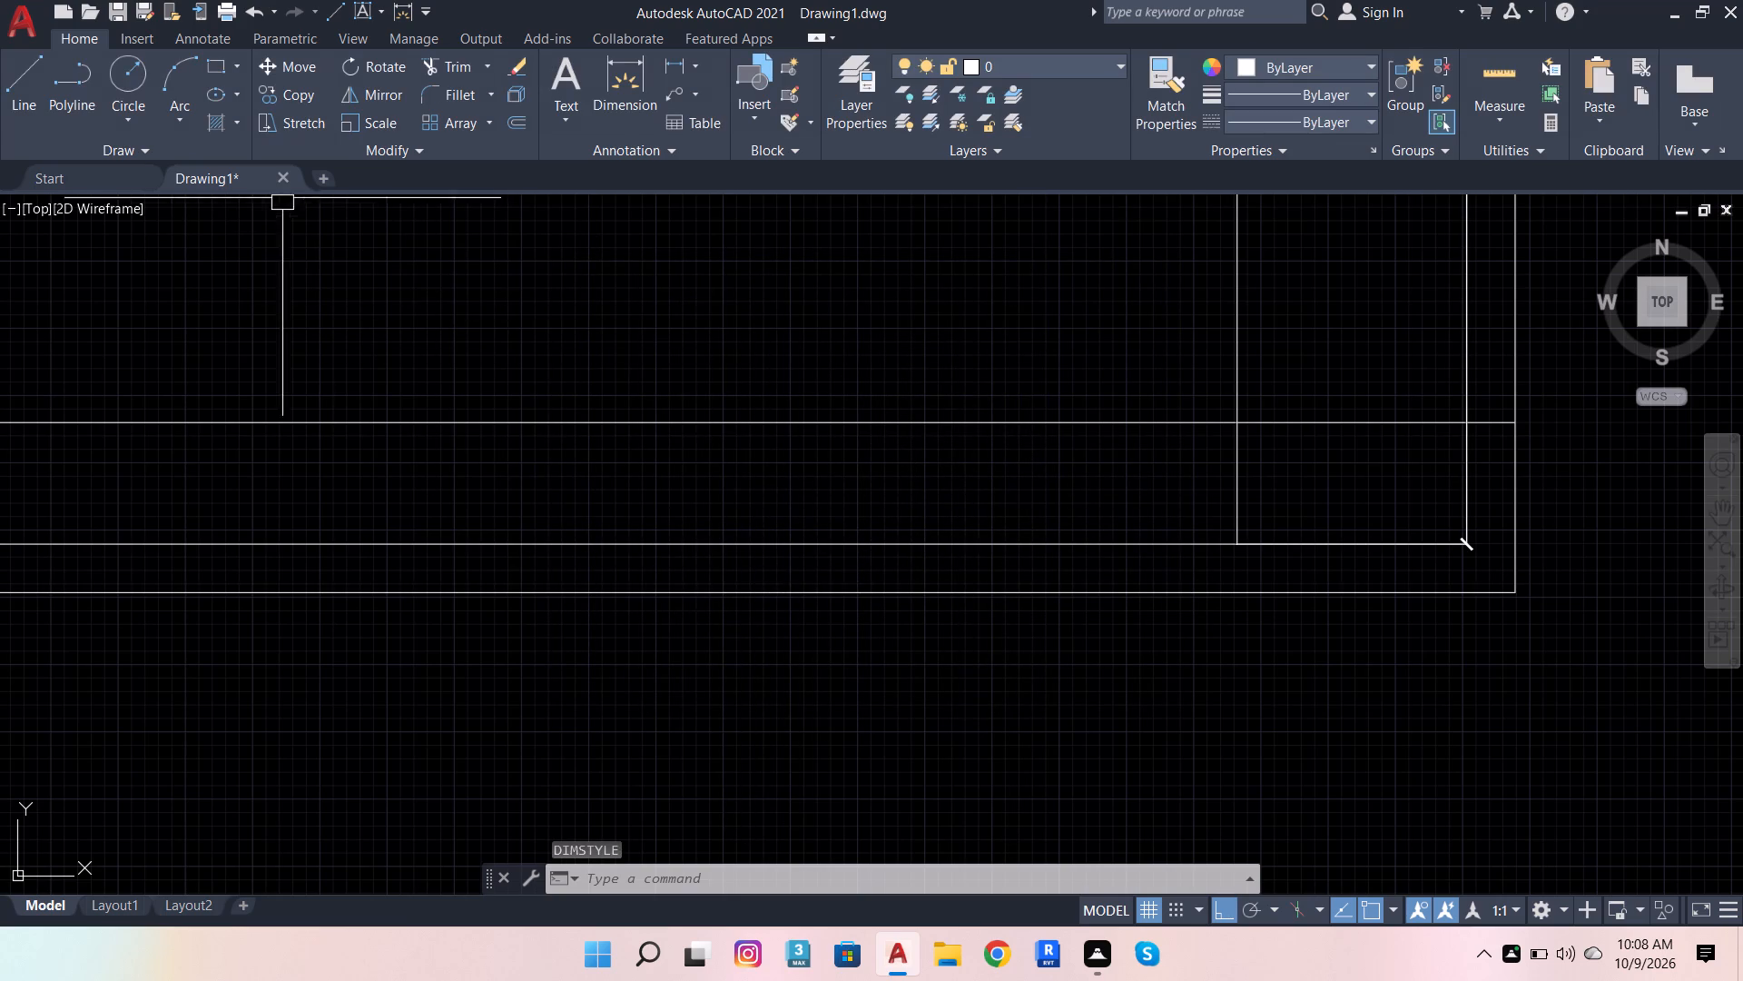
Delete the existing dimension lying on the bottom inner wall line at the plan's lower-right inner corner.
scroll(1470, 570, up, 5)
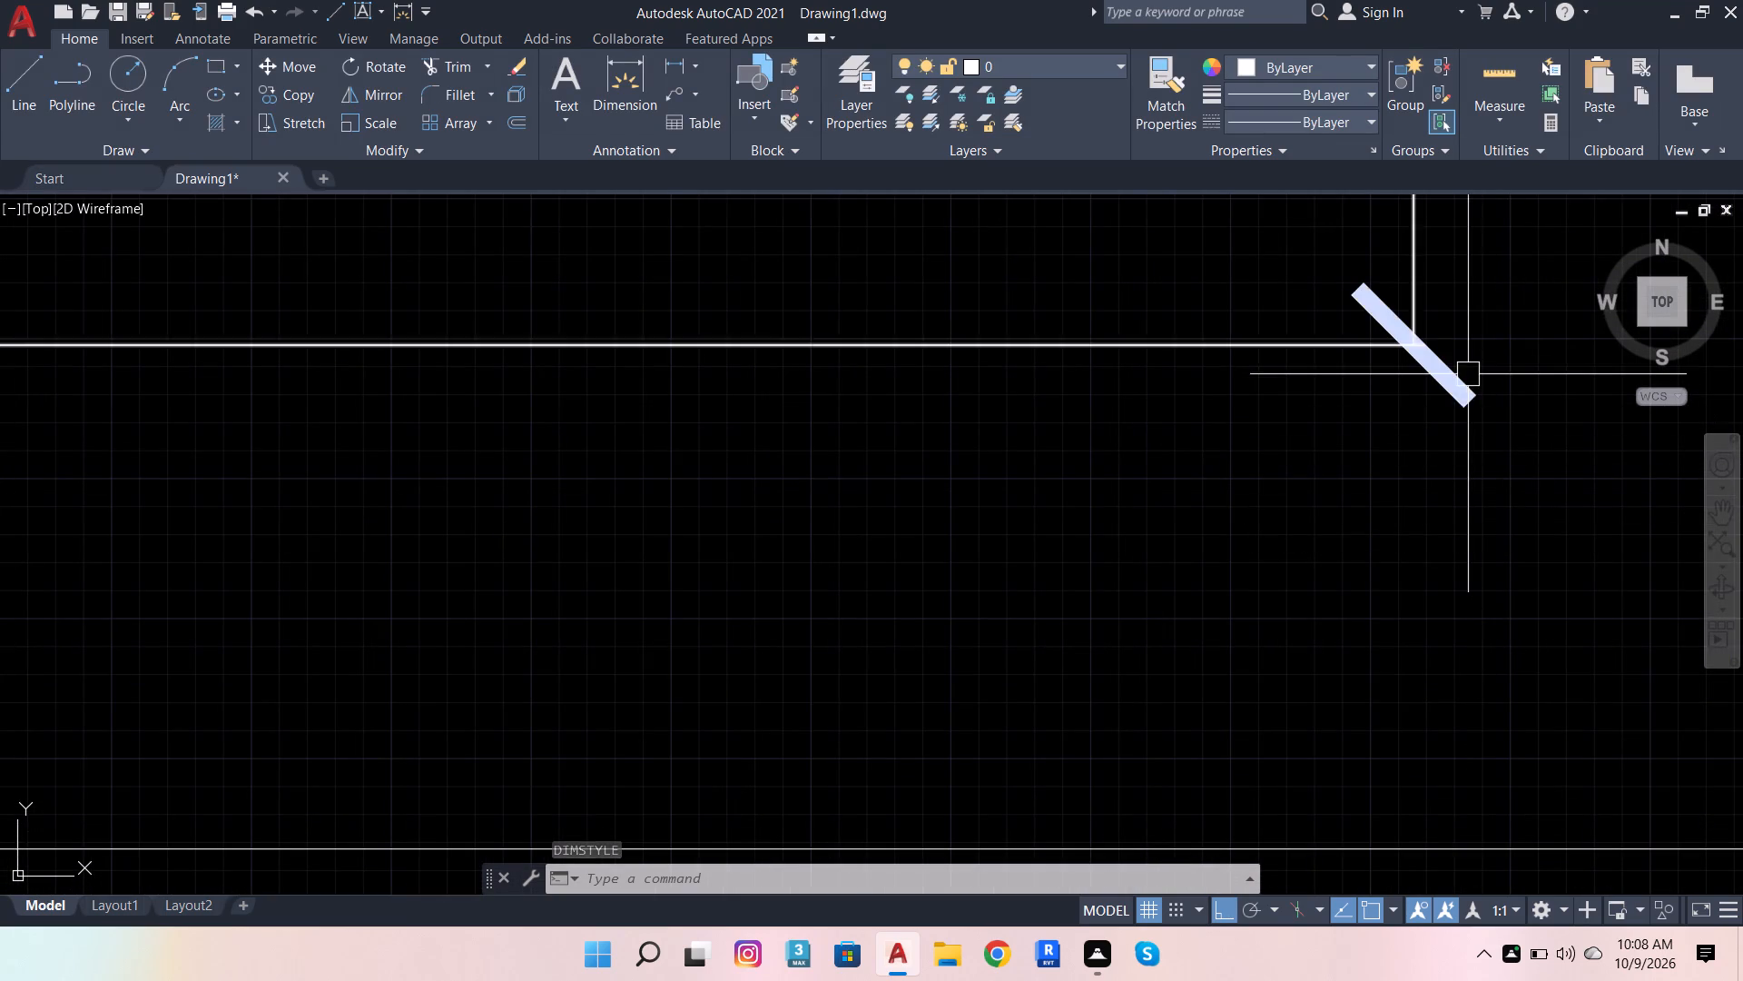
click(1466, 374)
scroll(1285, 531, down, 8)
scroll(1301, 530, up, 5)
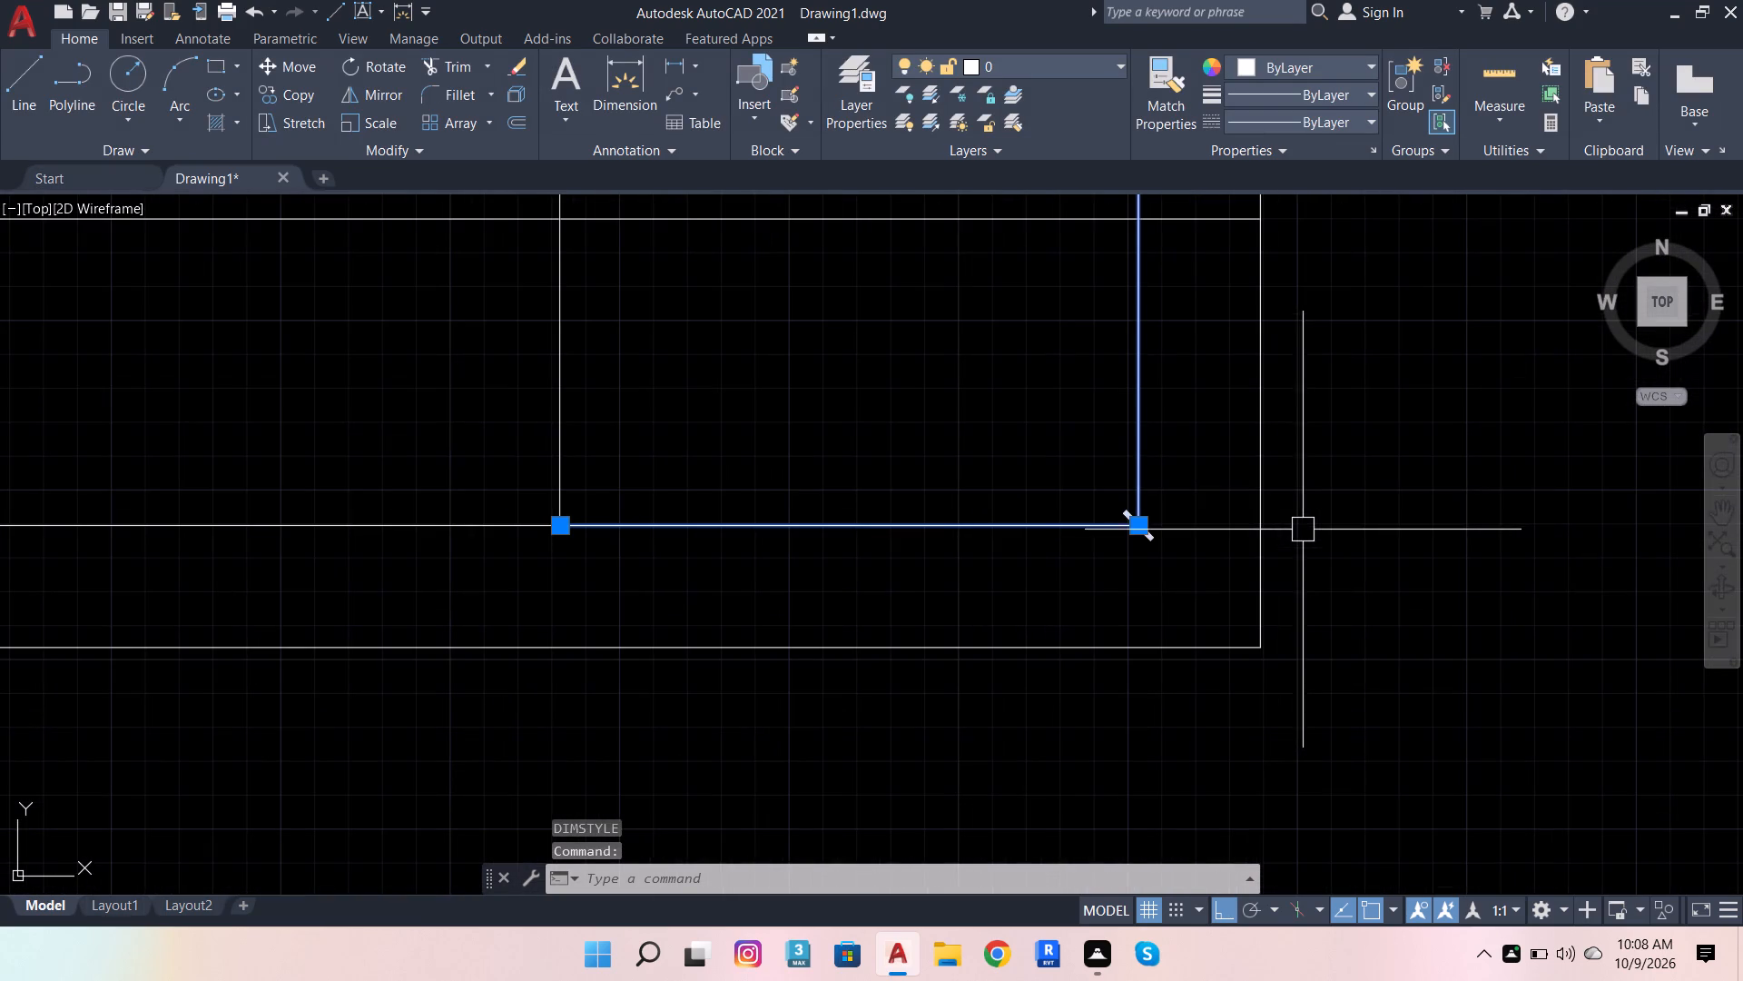
key(Delete)
scroll(1144, 546, down, 2)
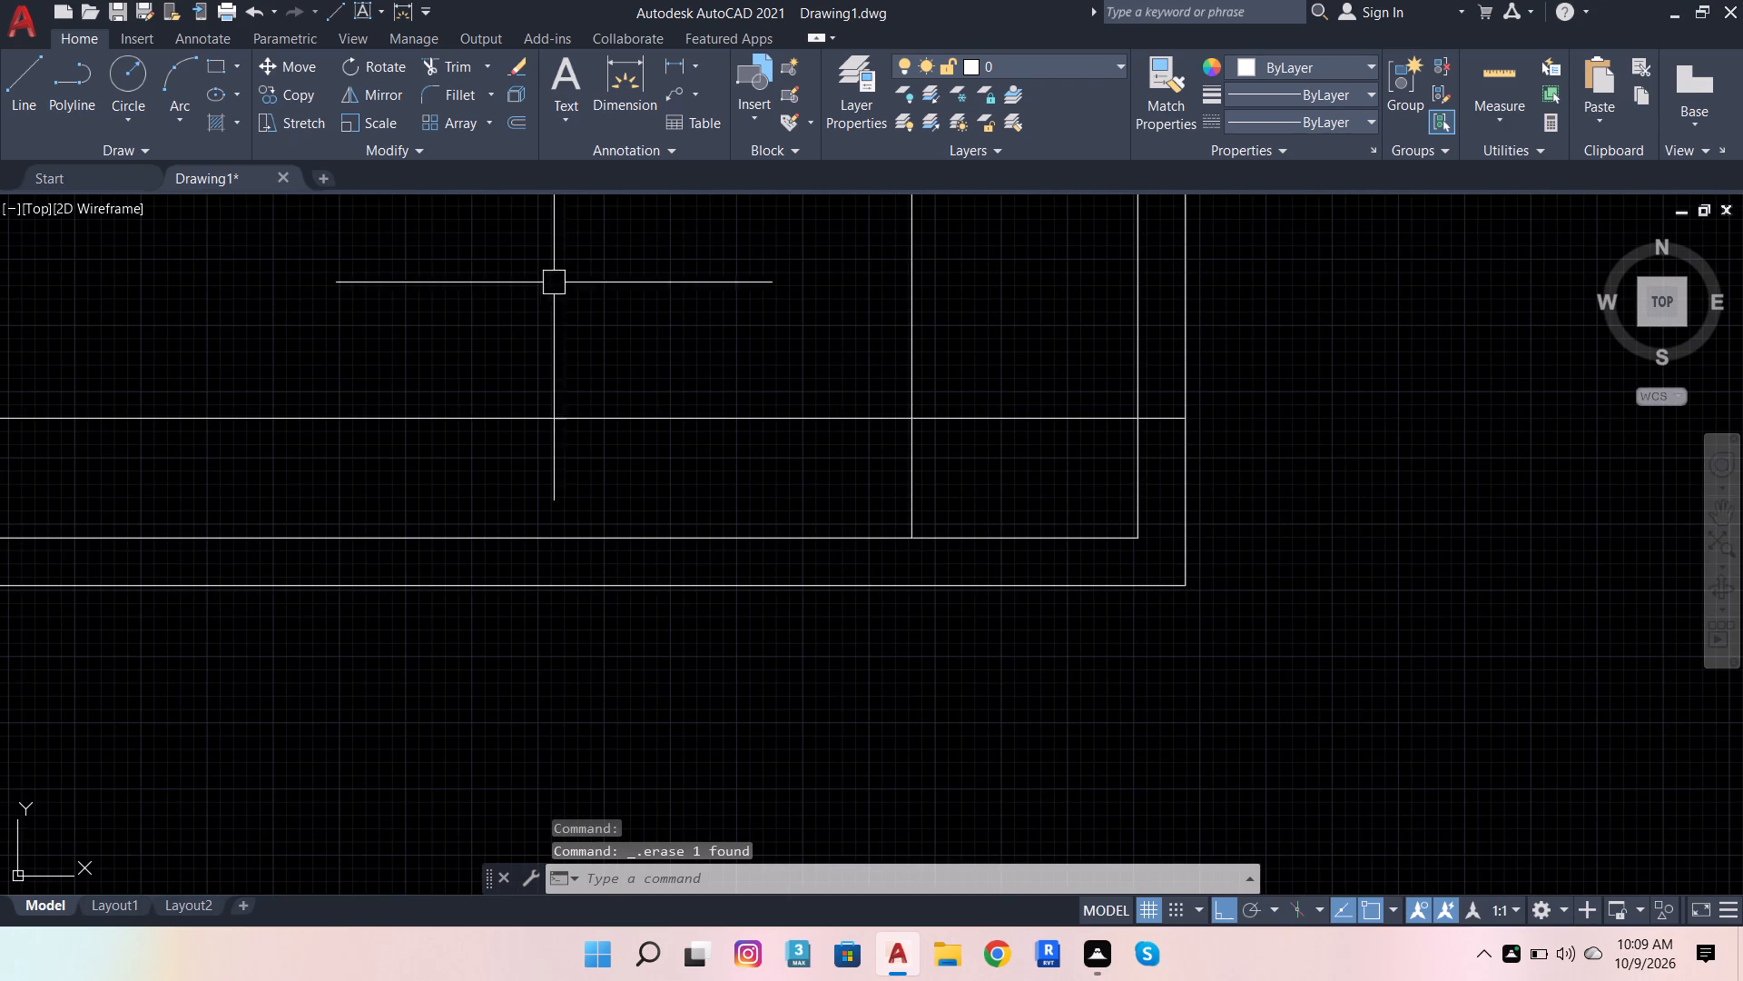
Dimension the gap between the vertical offset line and the right inner wall line, placing the dimension below the plan.
click(631, 100)
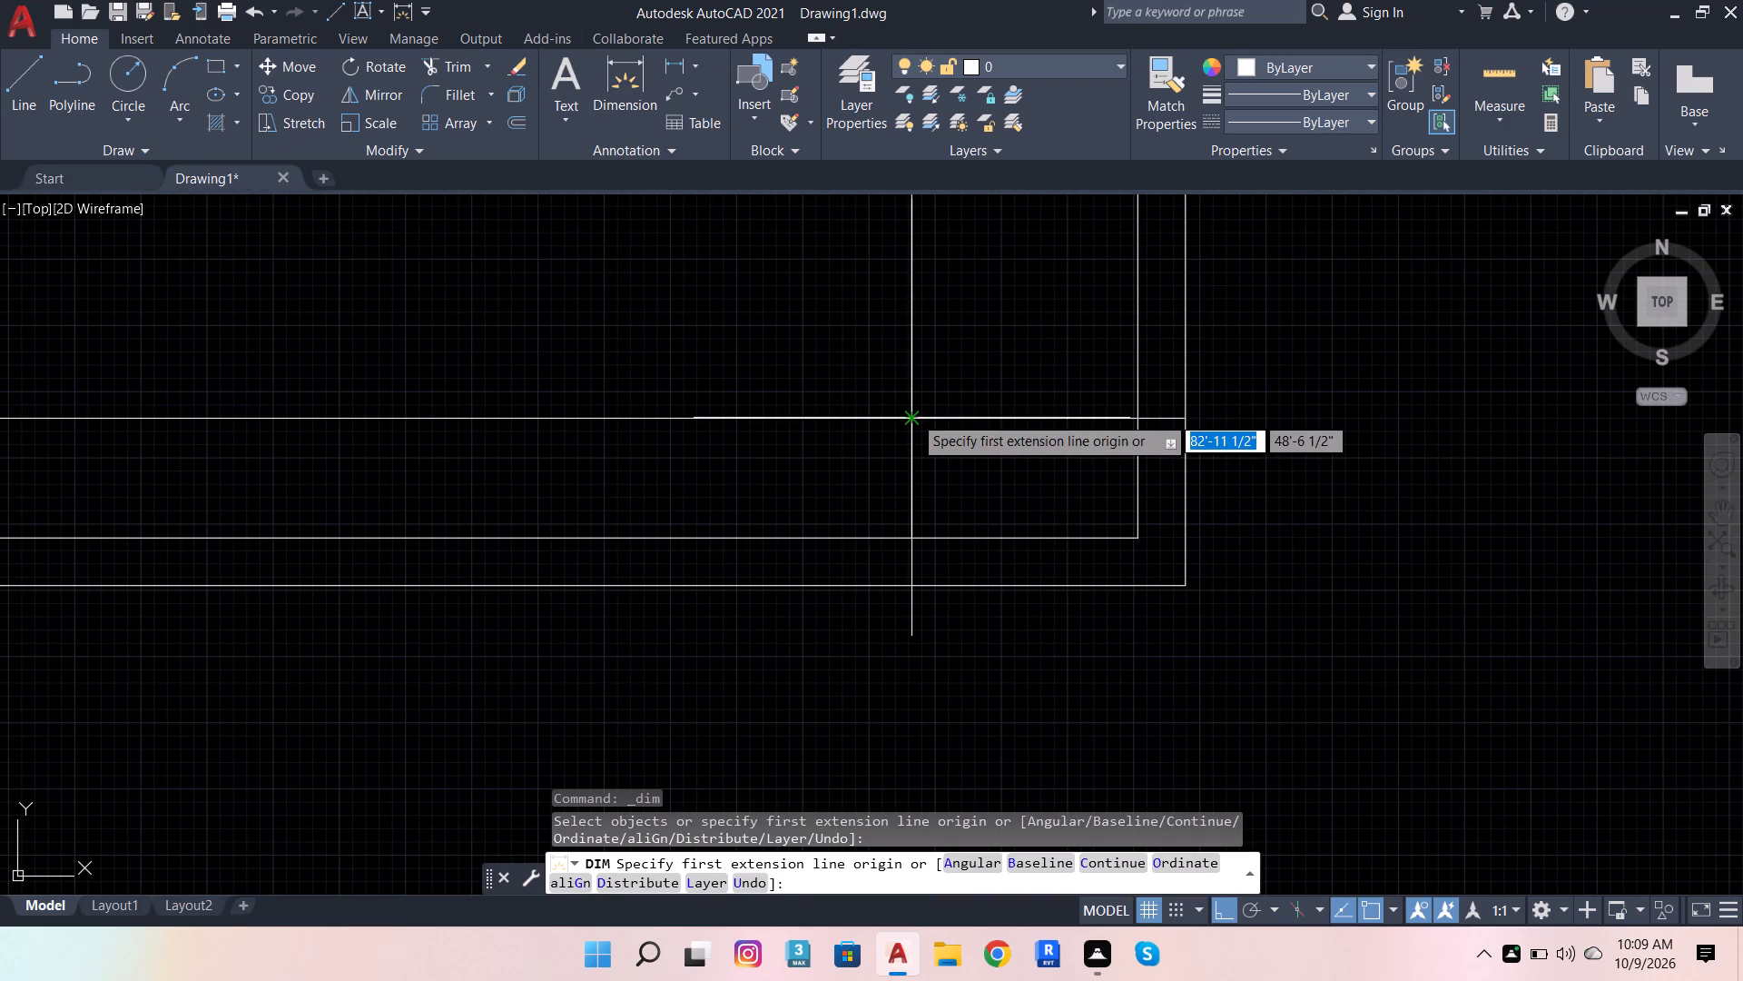
click(913, 415)
click(1135, 416)
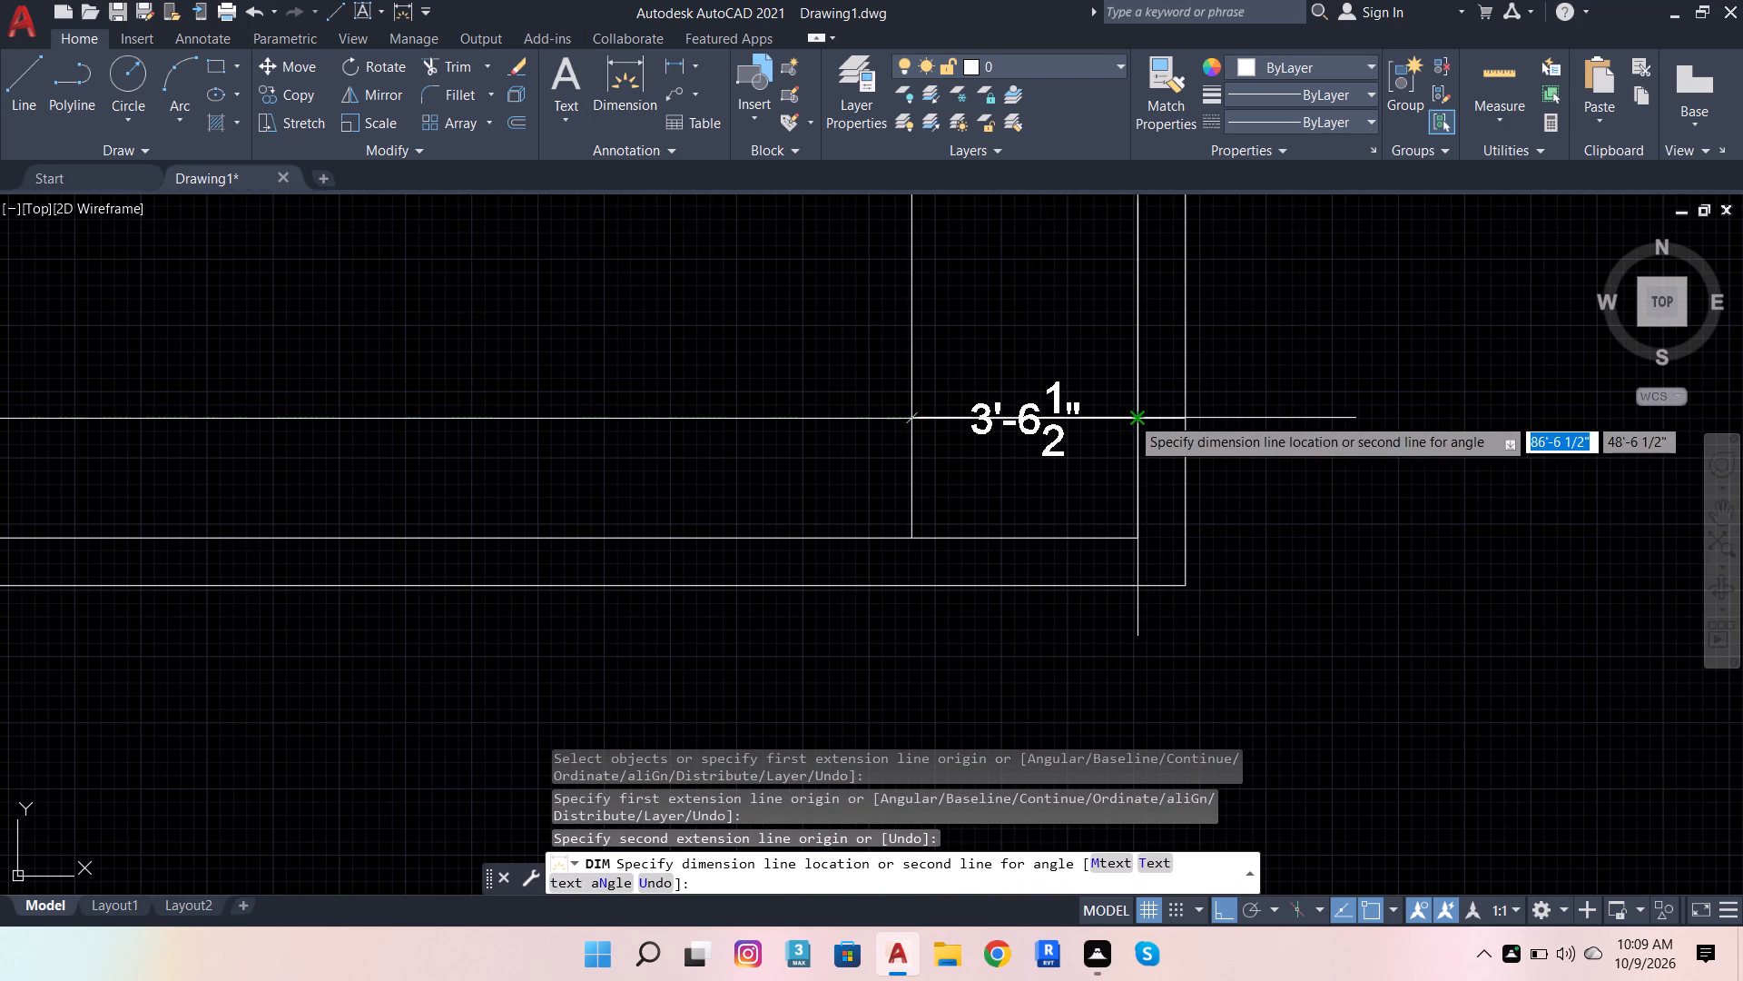
click(1089, 682)
key(space)
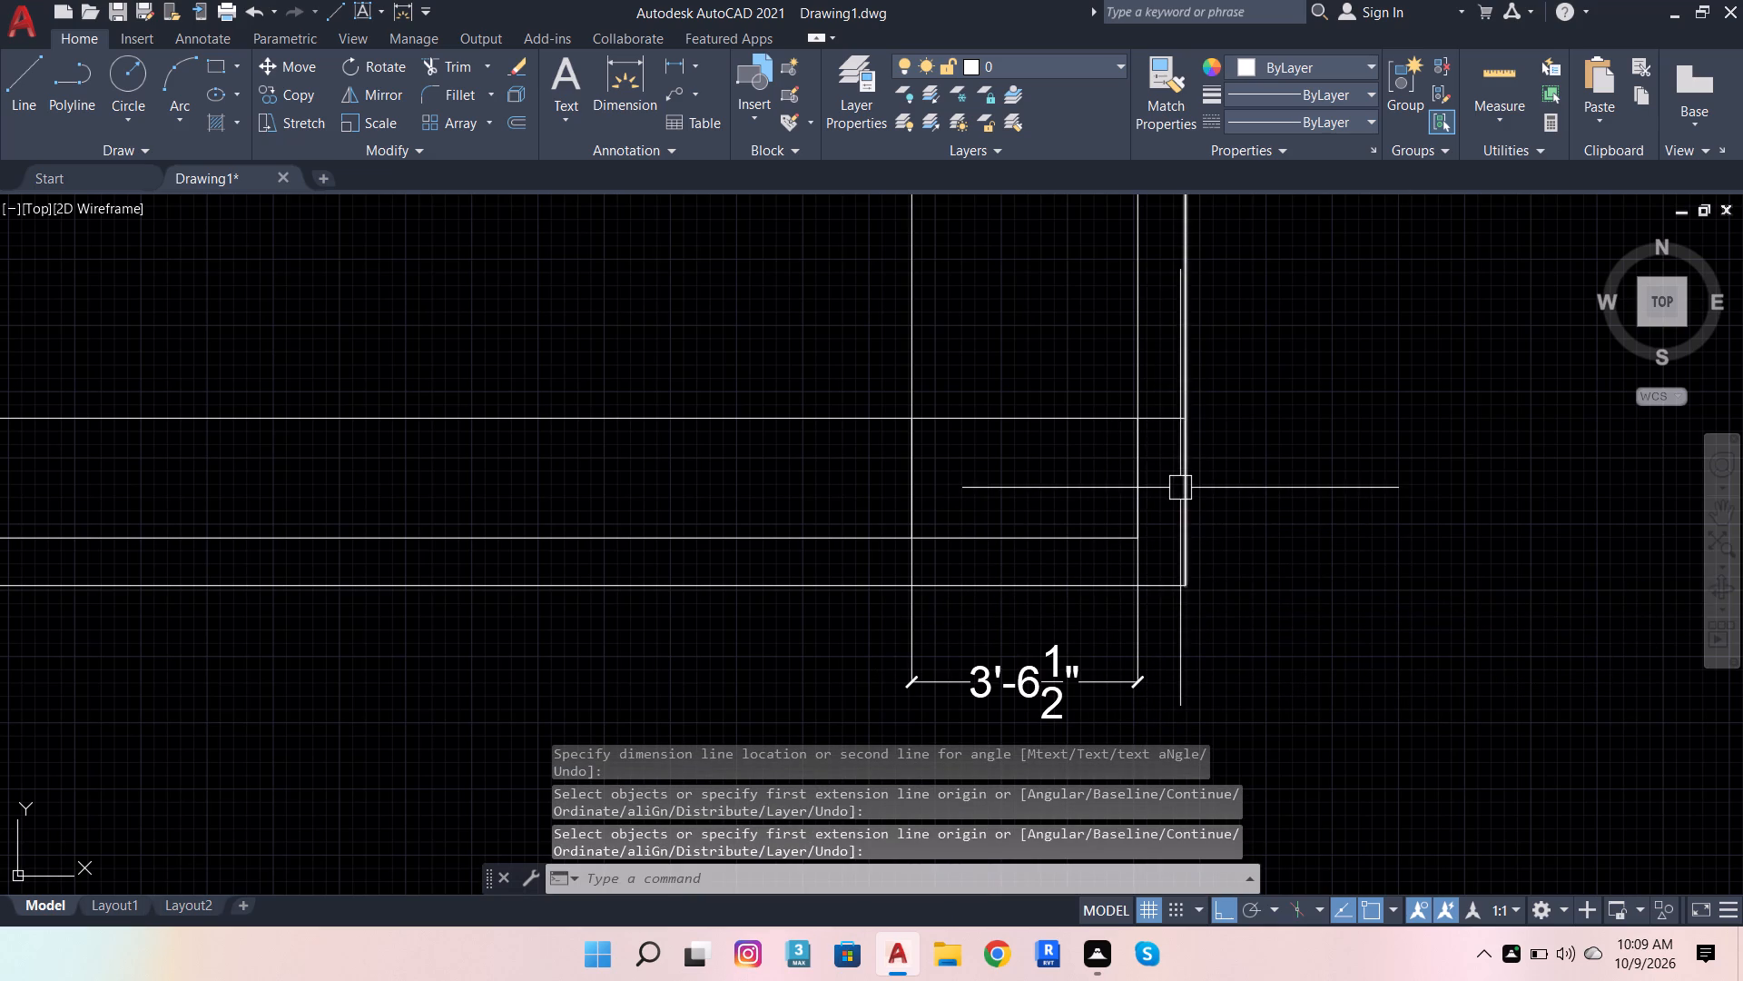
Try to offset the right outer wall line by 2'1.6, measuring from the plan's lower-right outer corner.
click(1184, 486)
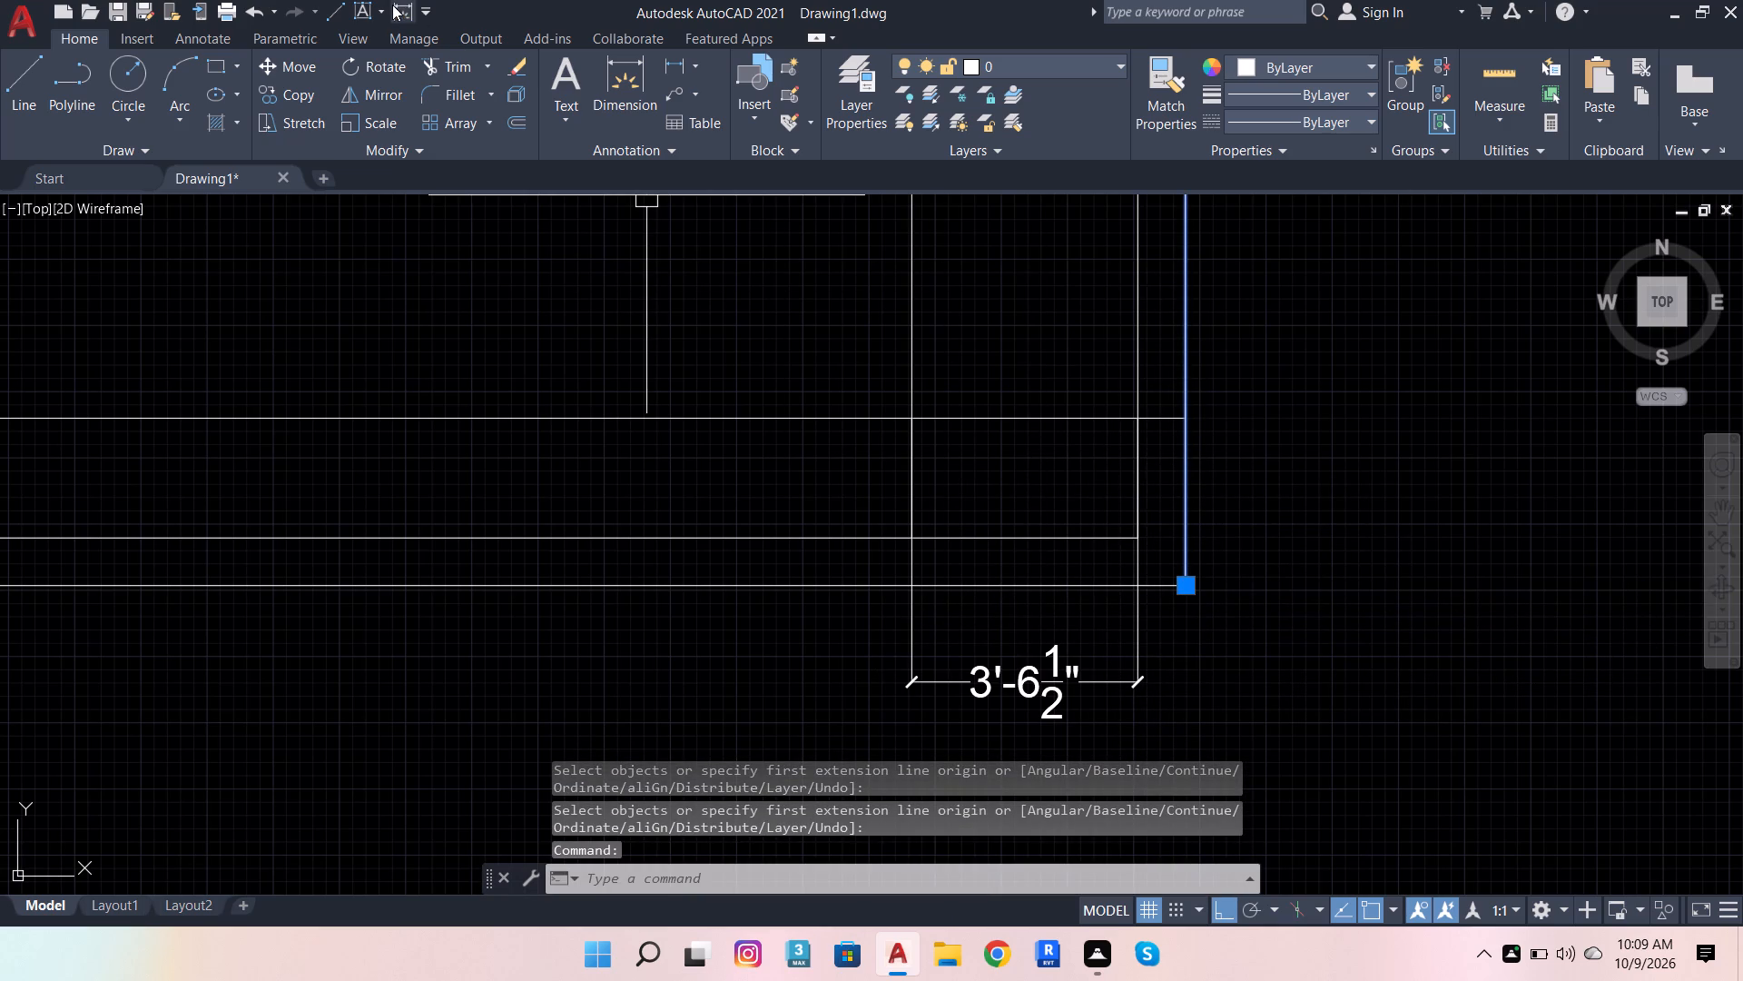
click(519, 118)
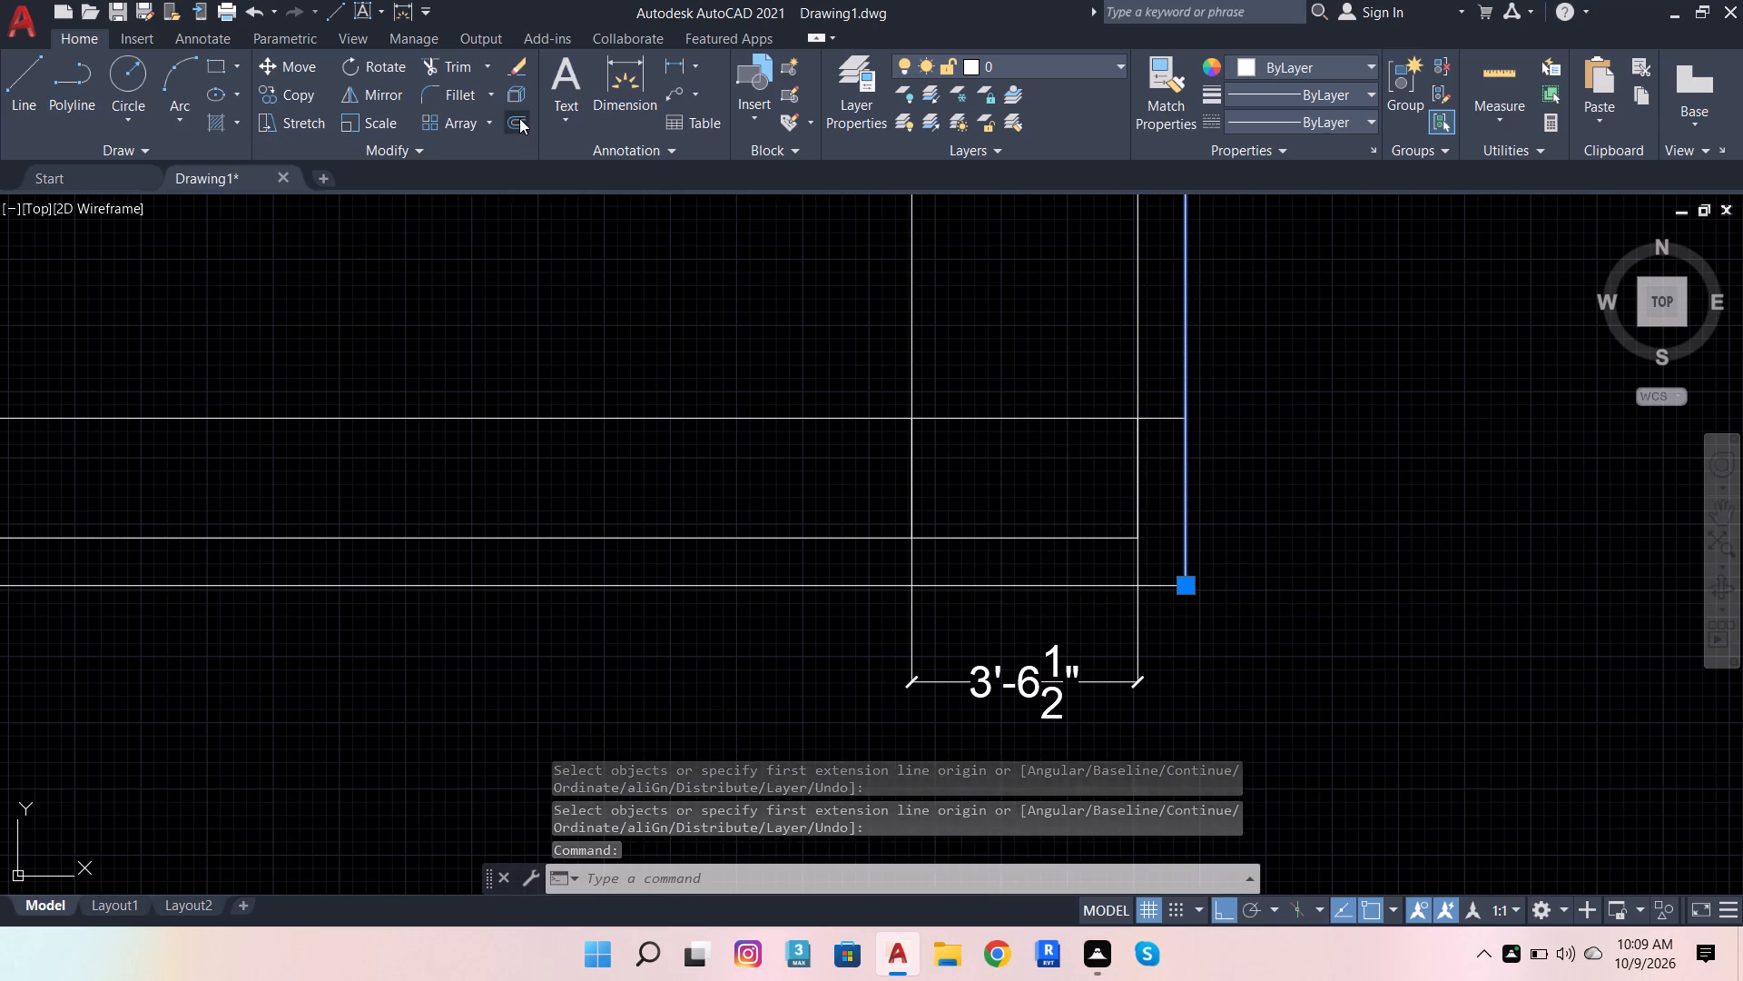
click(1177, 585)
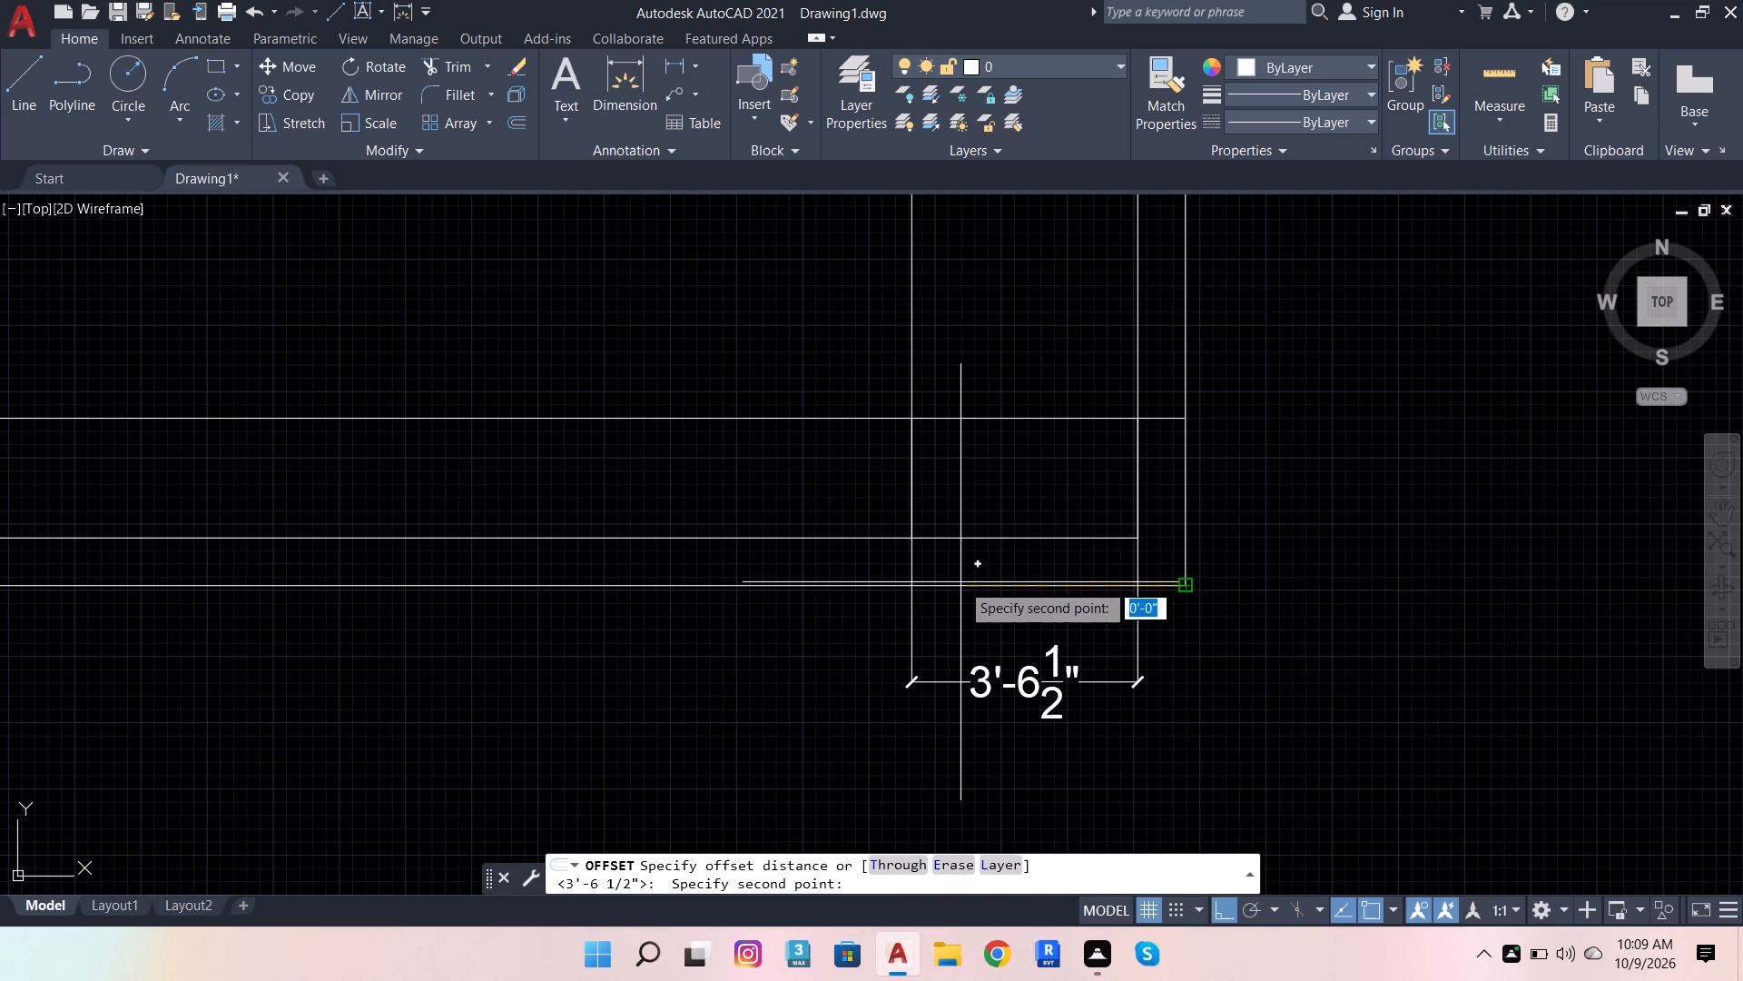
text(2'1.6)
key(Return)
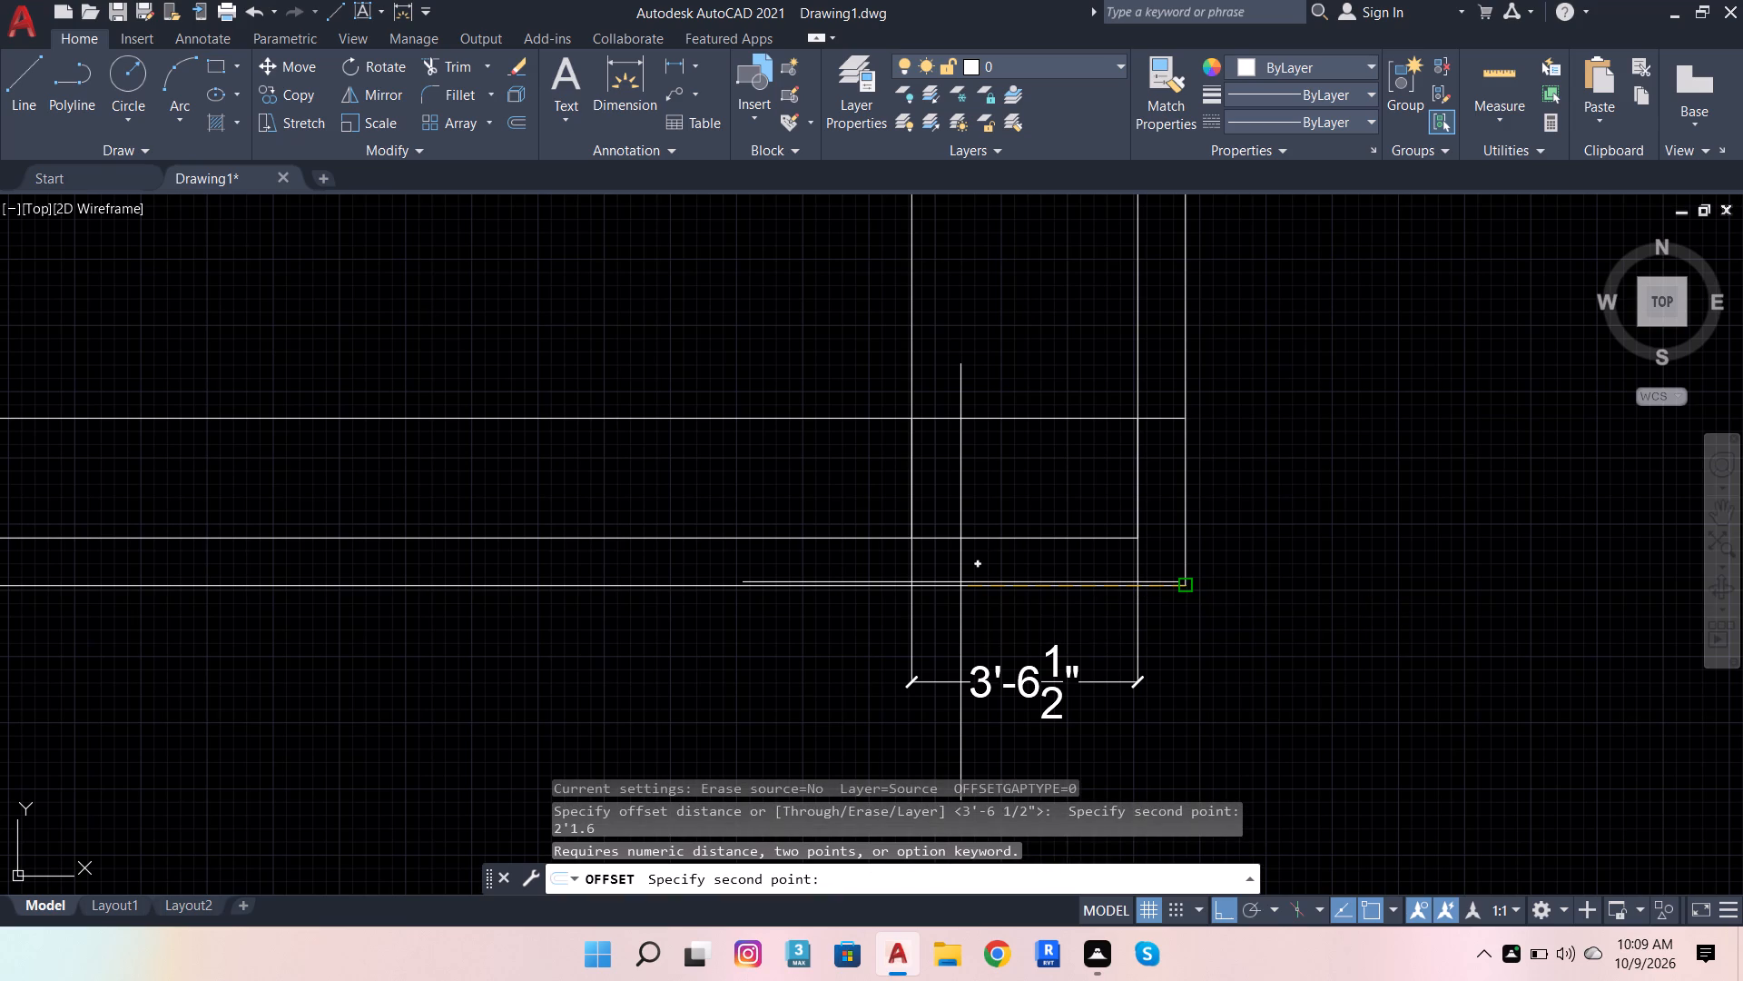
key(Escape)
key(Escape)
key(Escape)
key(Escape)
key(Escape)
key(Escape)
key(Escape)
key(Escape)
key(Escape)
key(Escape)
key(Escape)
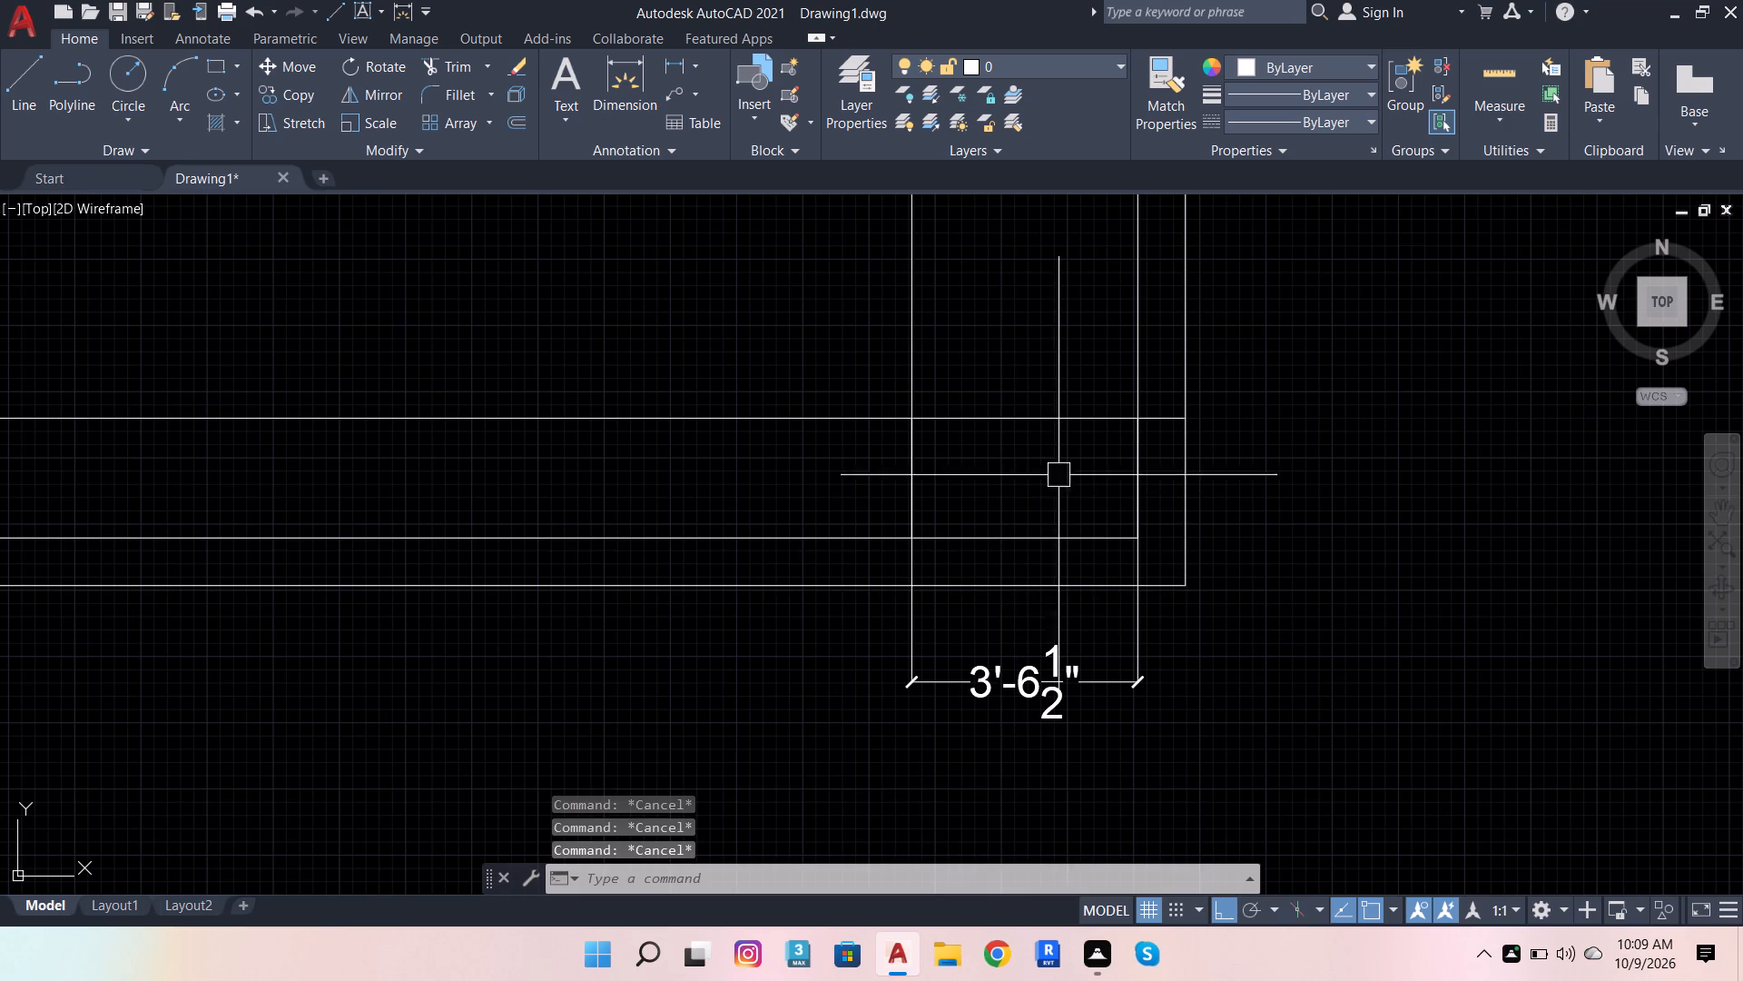
Offset the right outer wall line inward by 2'1.5".
click(1180, 472)
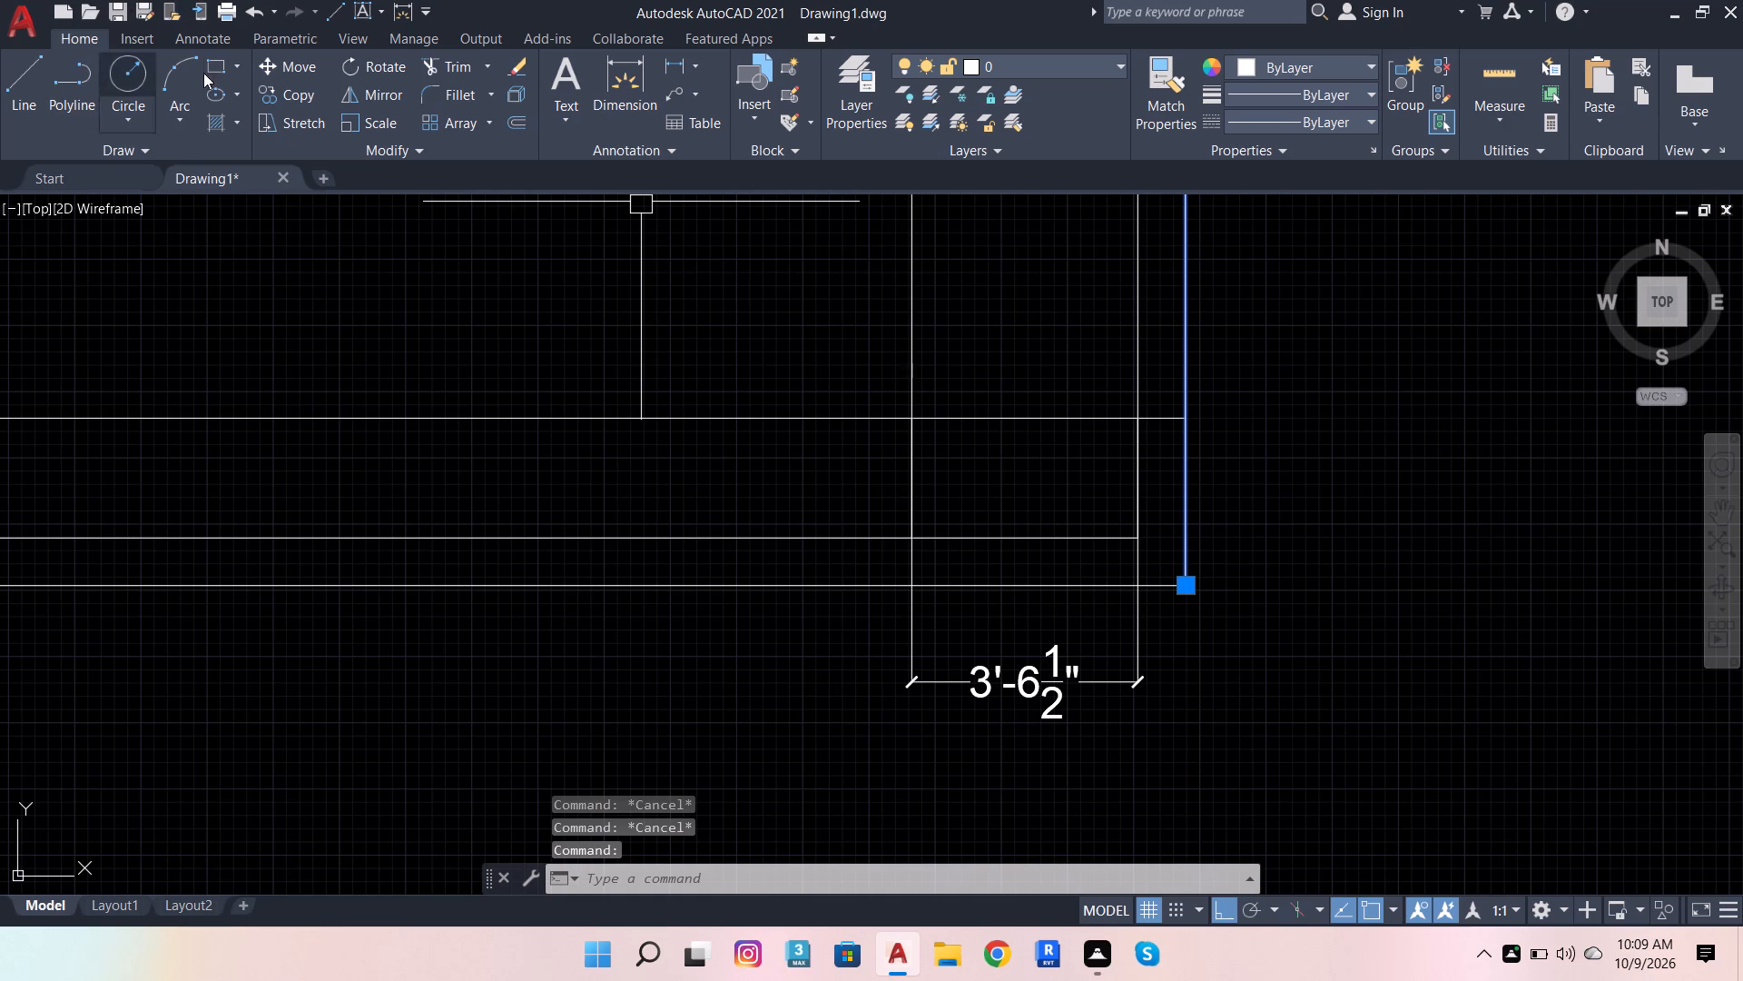
click(531, 124)
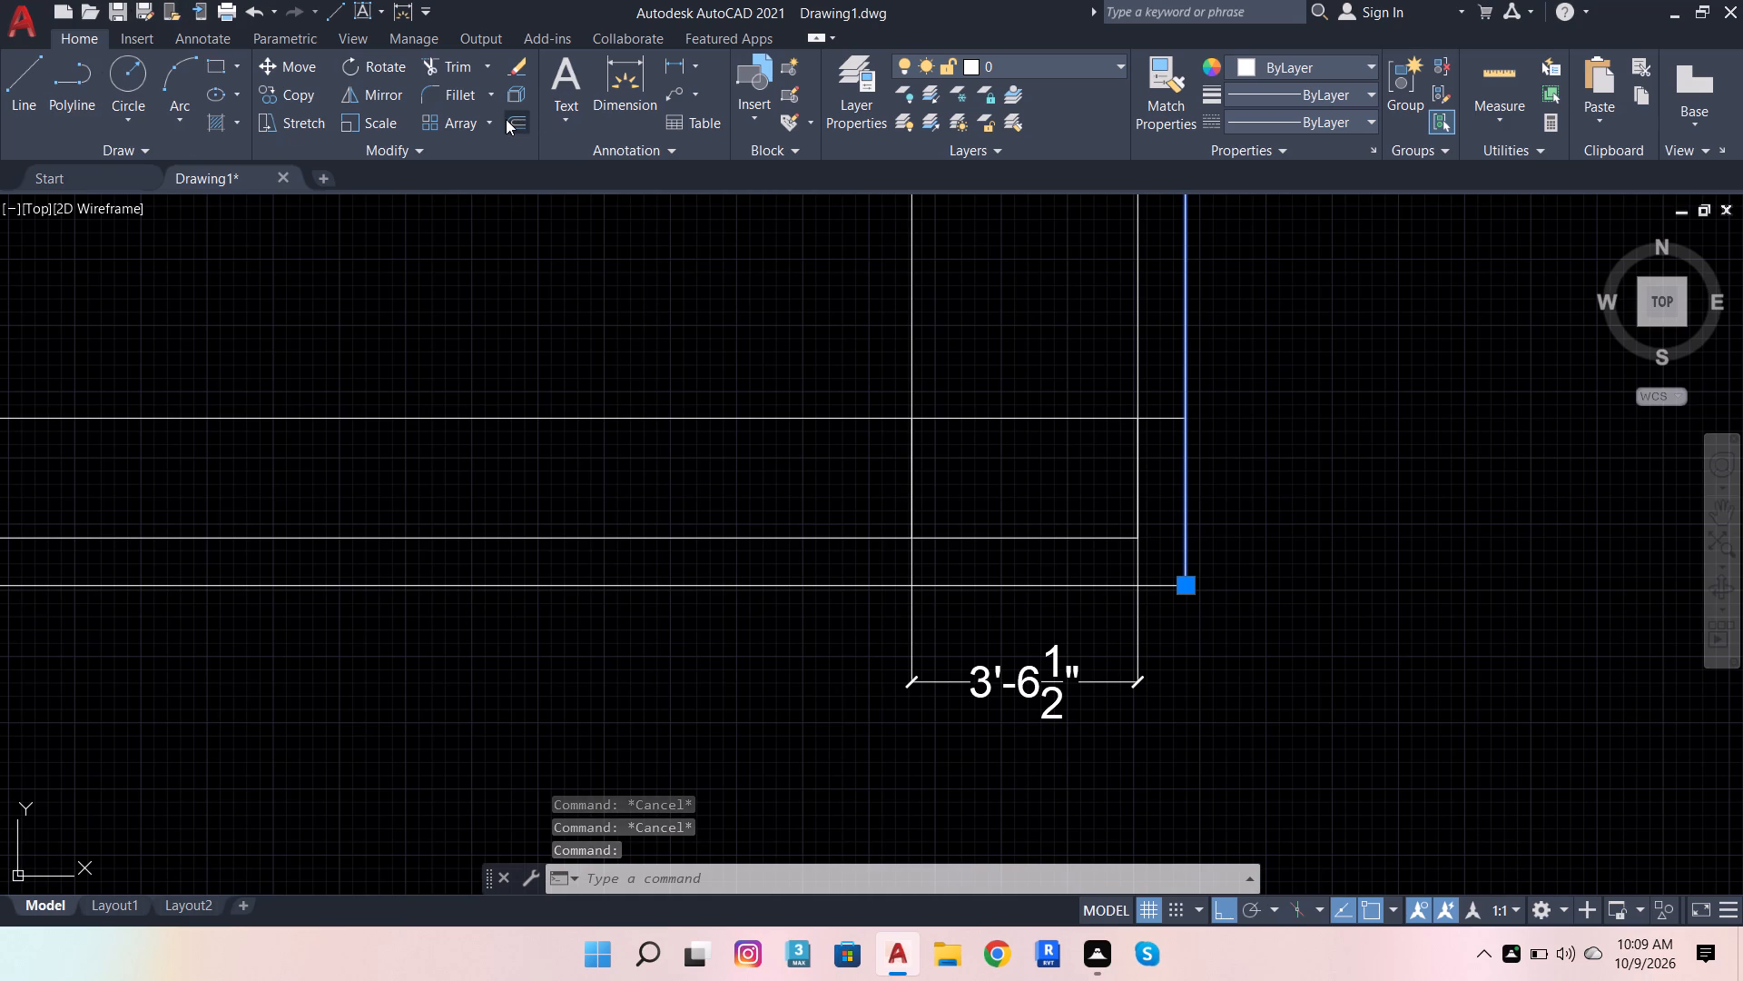
click(506, 119)
click(1173, 589)
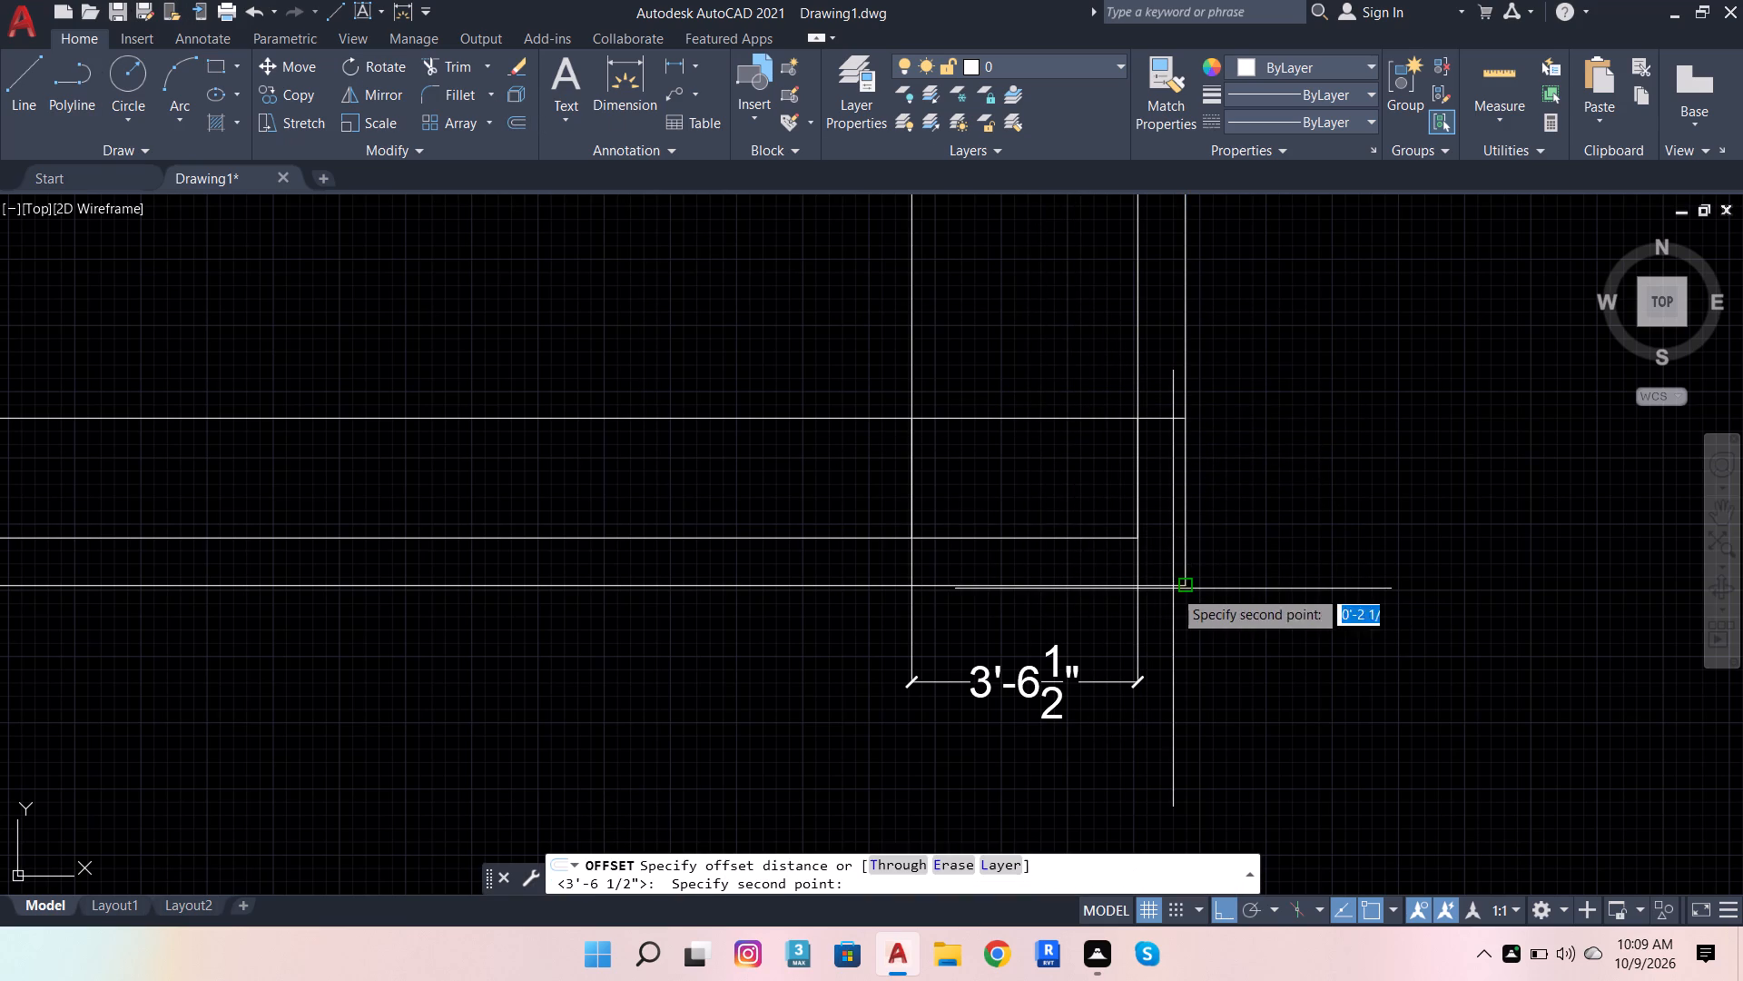
text(2')
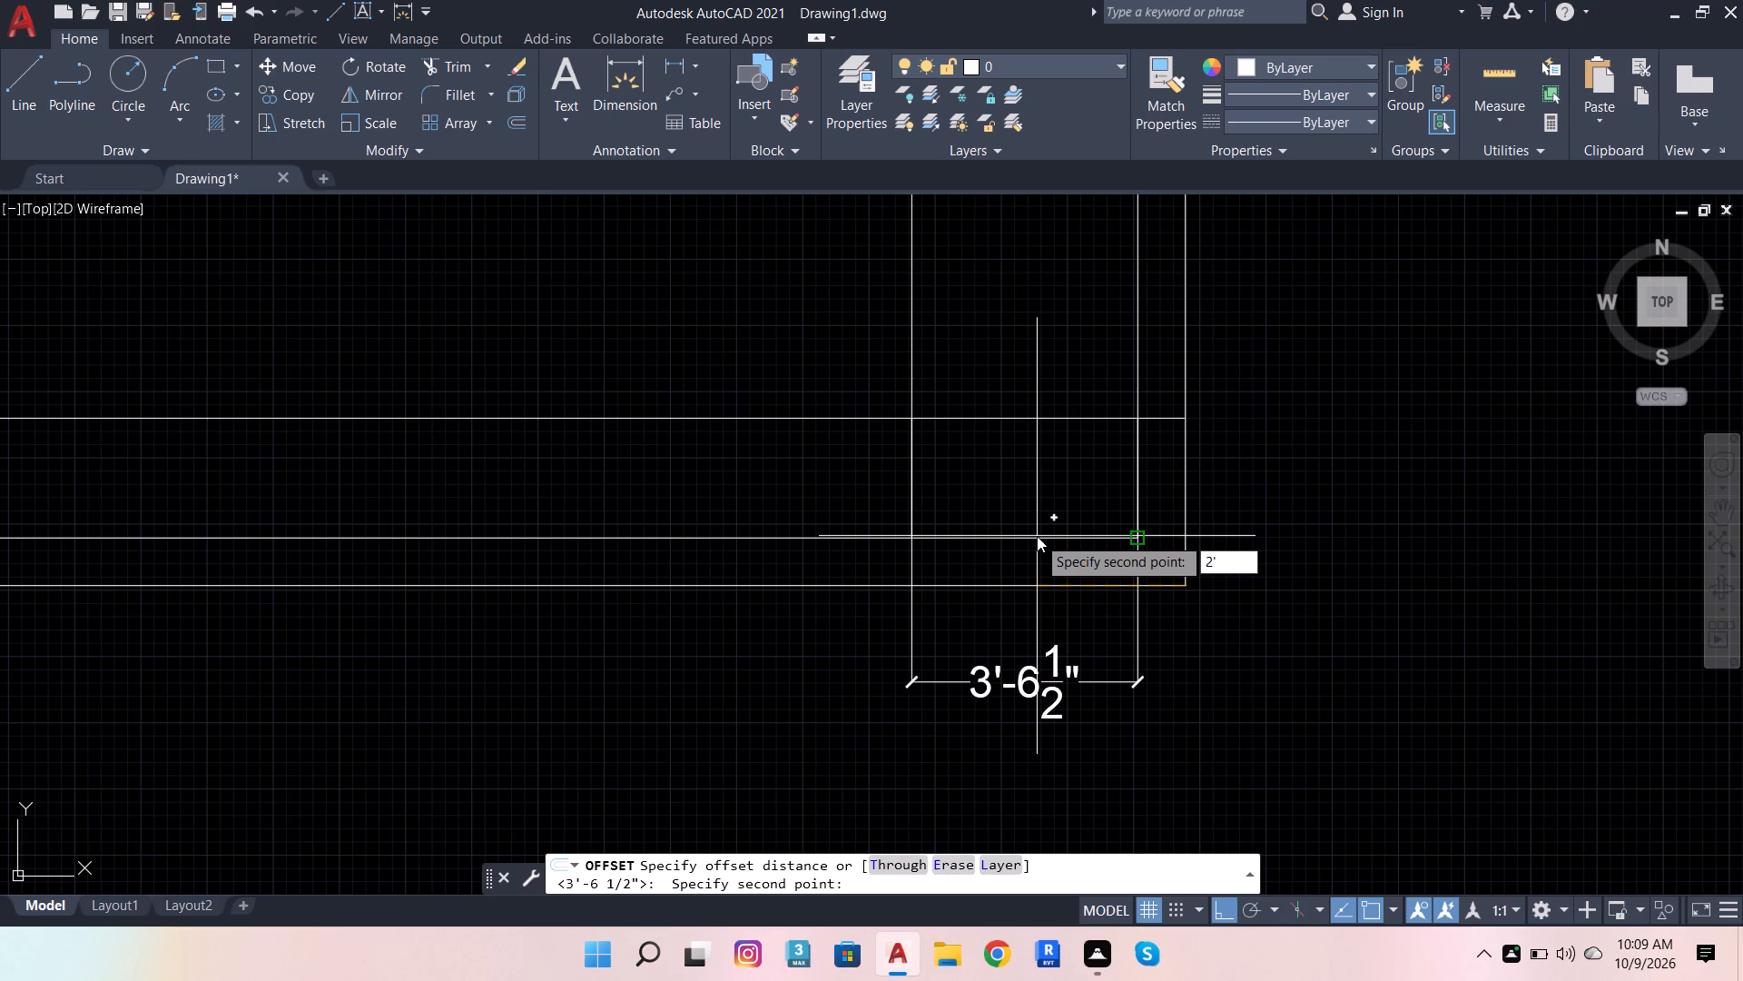
text(1.)
key(5)
key(Return)
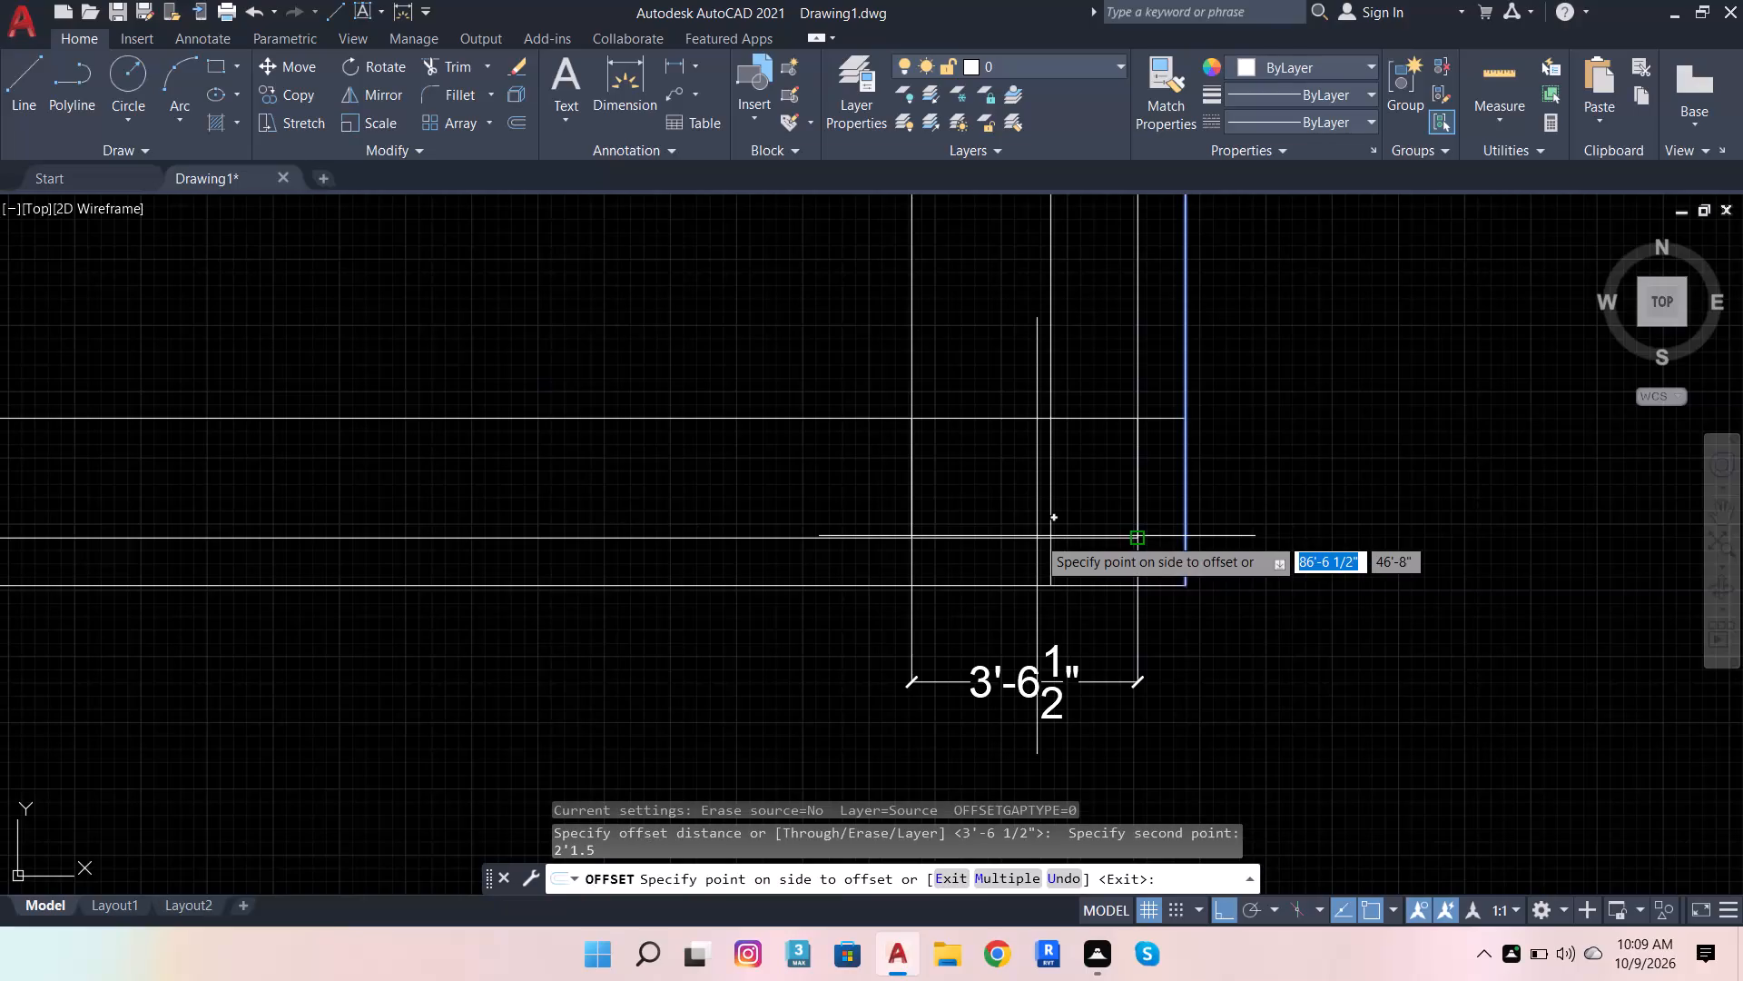
click(969, 471)
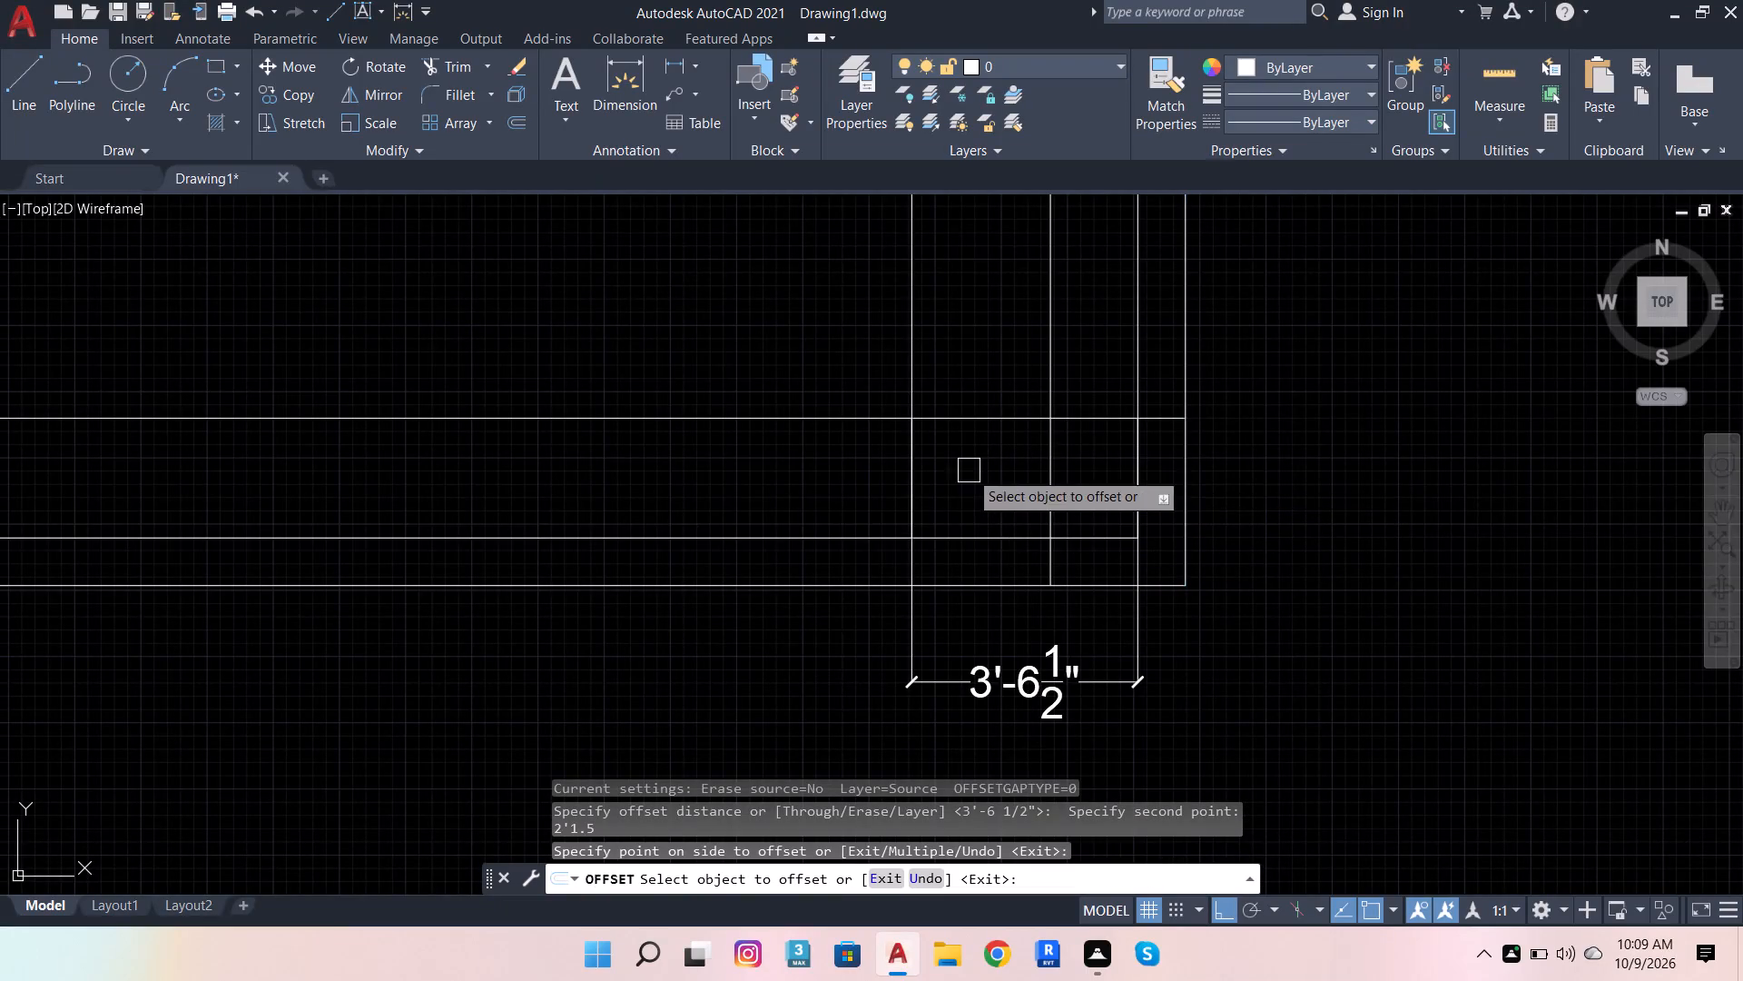
scroll(943, 449, down, 2)
key(space)
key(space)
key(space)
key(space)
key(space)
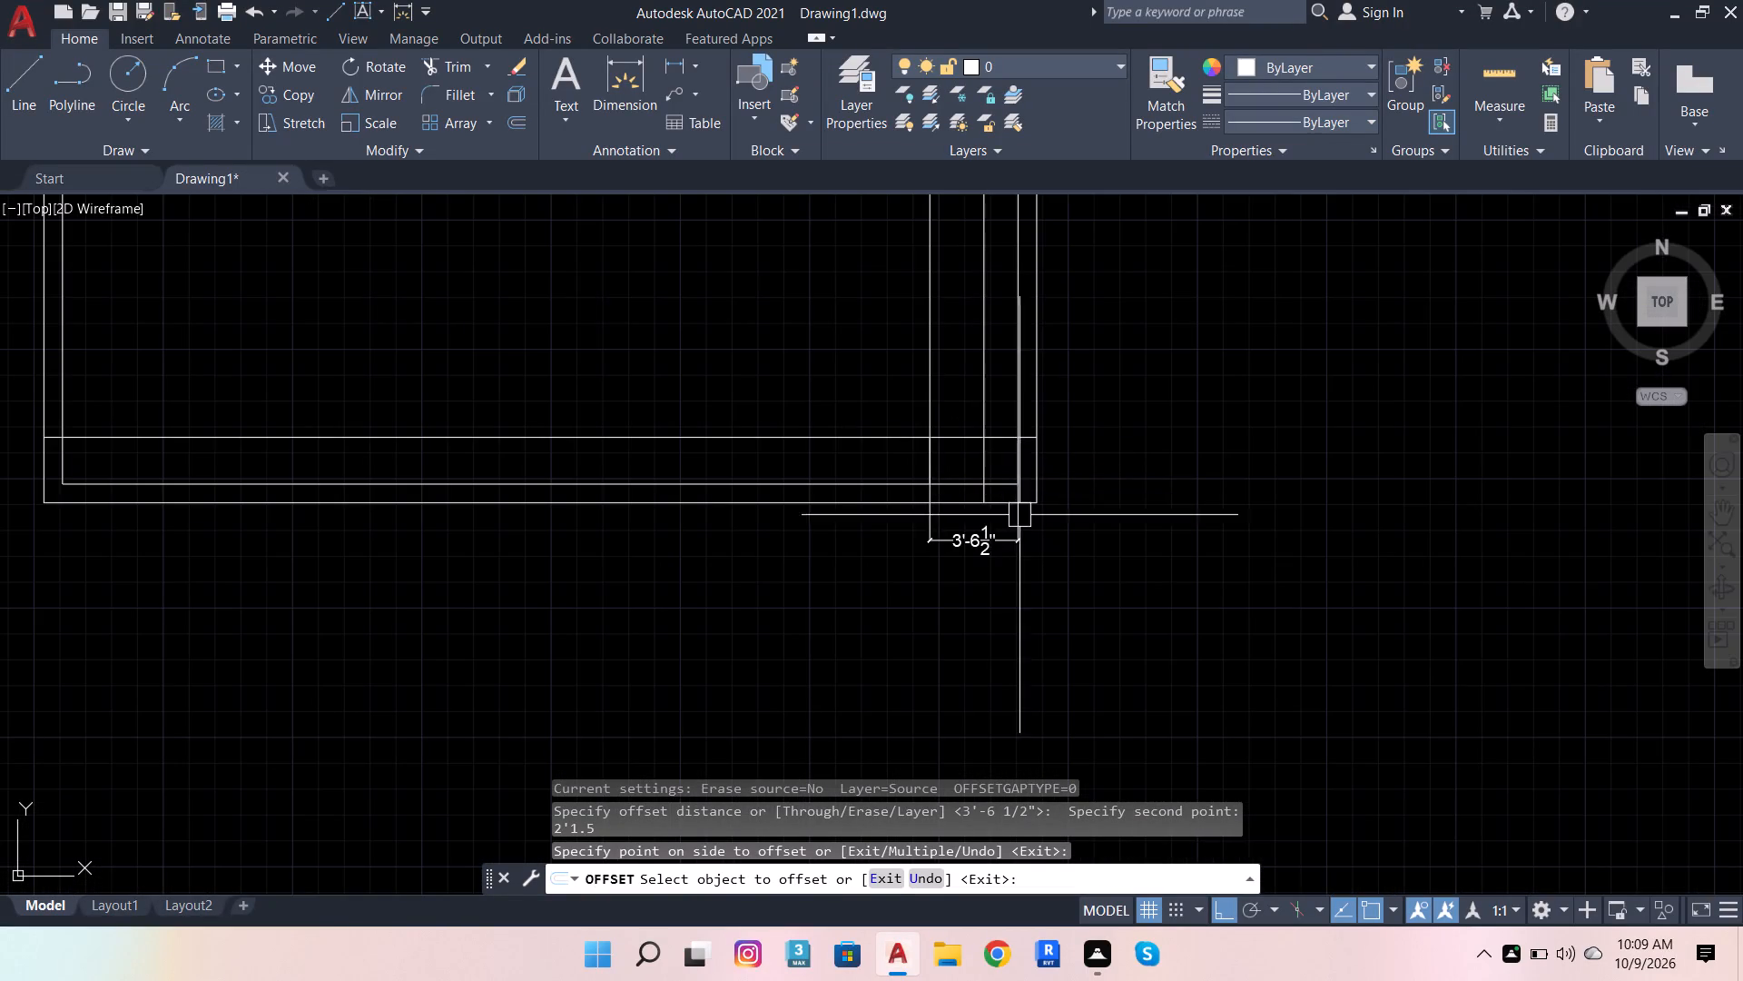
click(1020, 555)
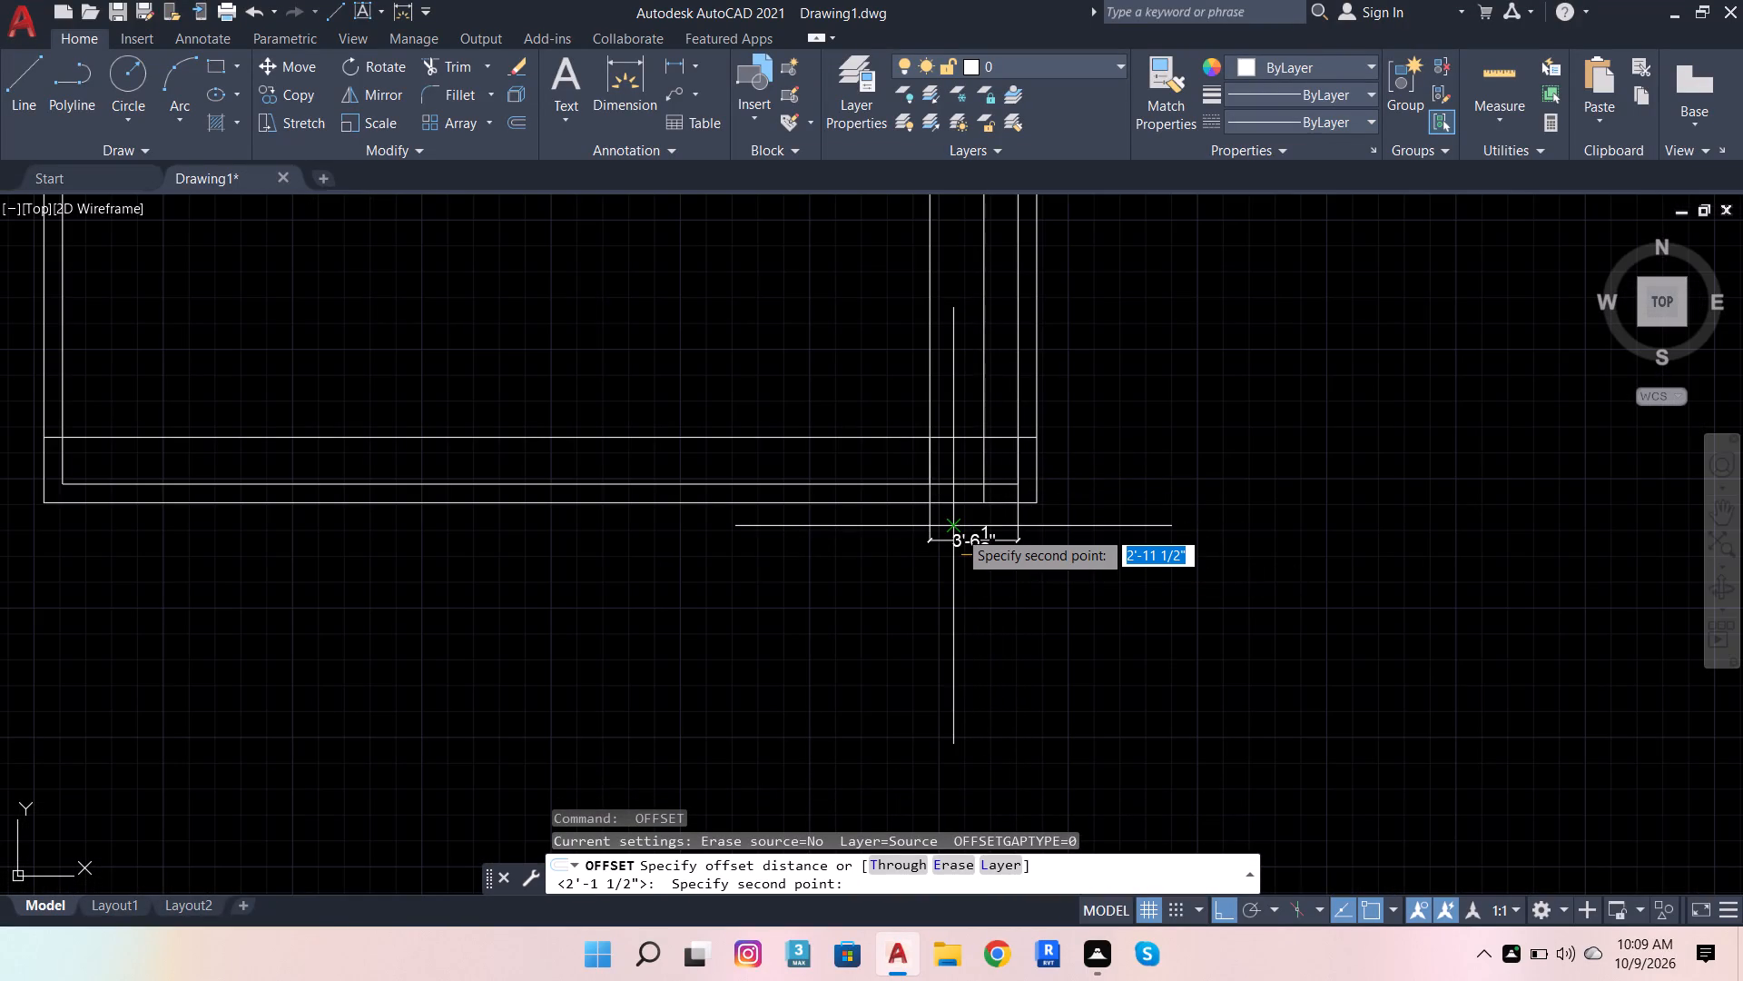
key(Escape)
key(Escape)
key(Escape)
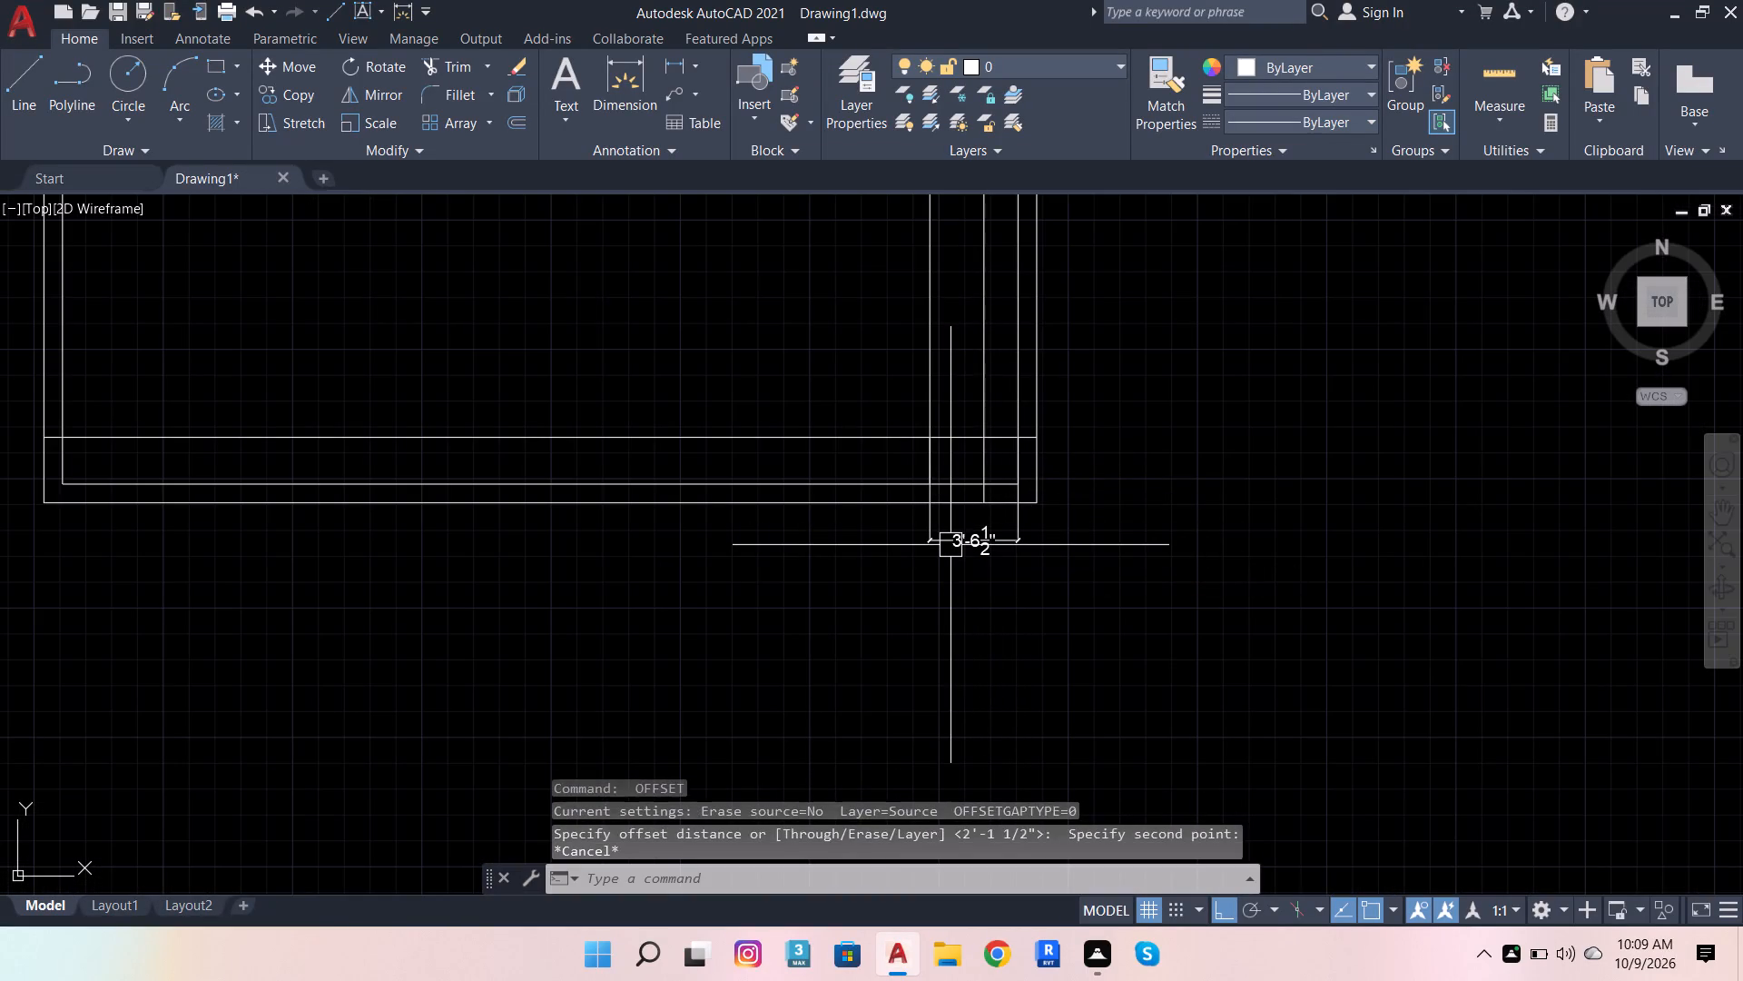
Delete the dimension placed below the plan's lower-right corner.
click(950, 545)
click(954, 553)
key(Delete)
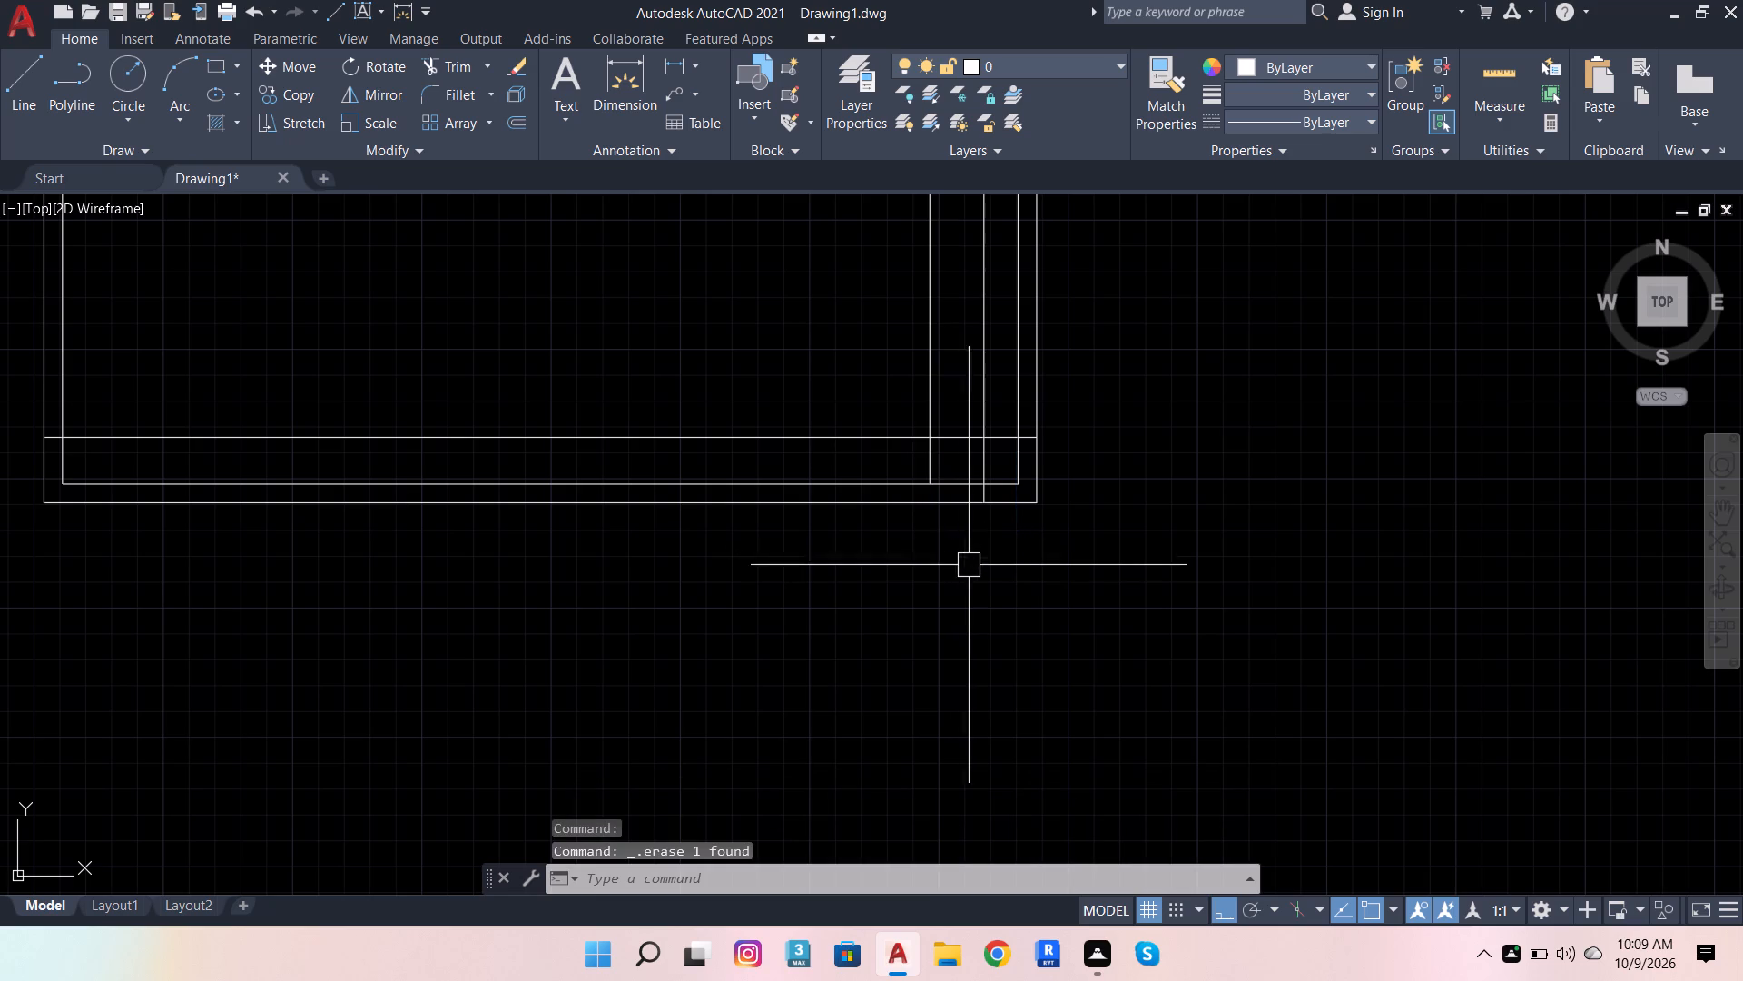
Delete the older, innermost vertical offset line near the right wall.
click(926, 404)
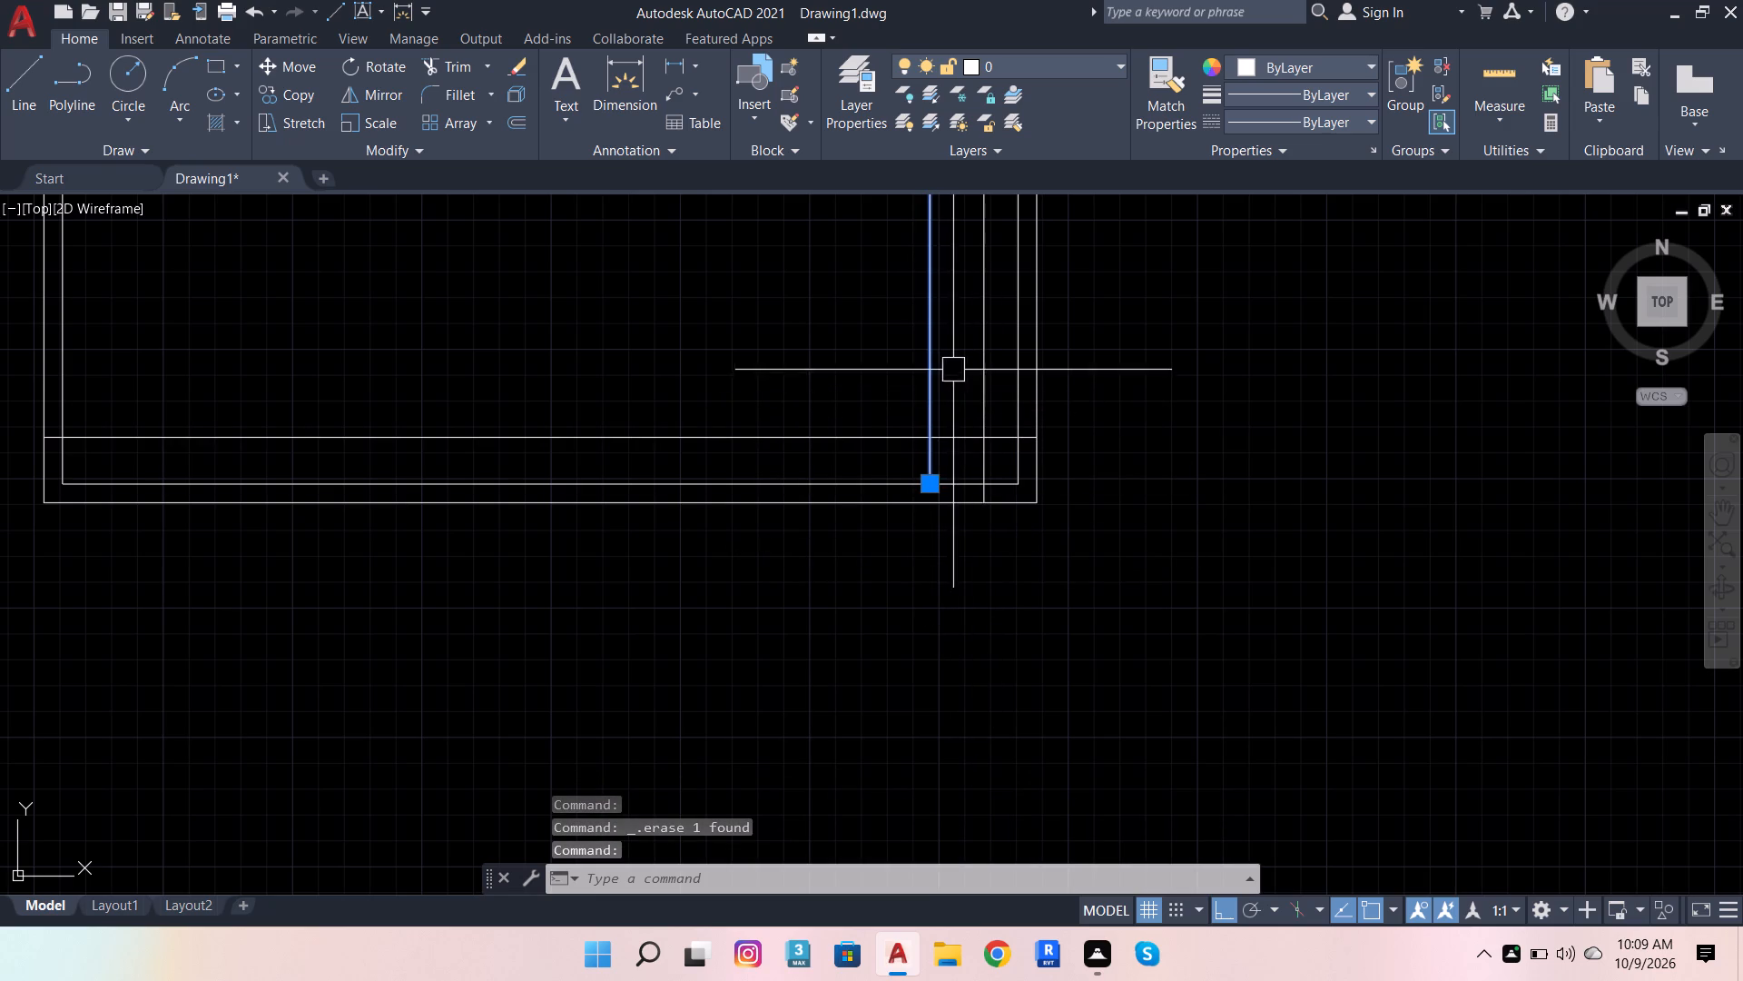
key(Delete)
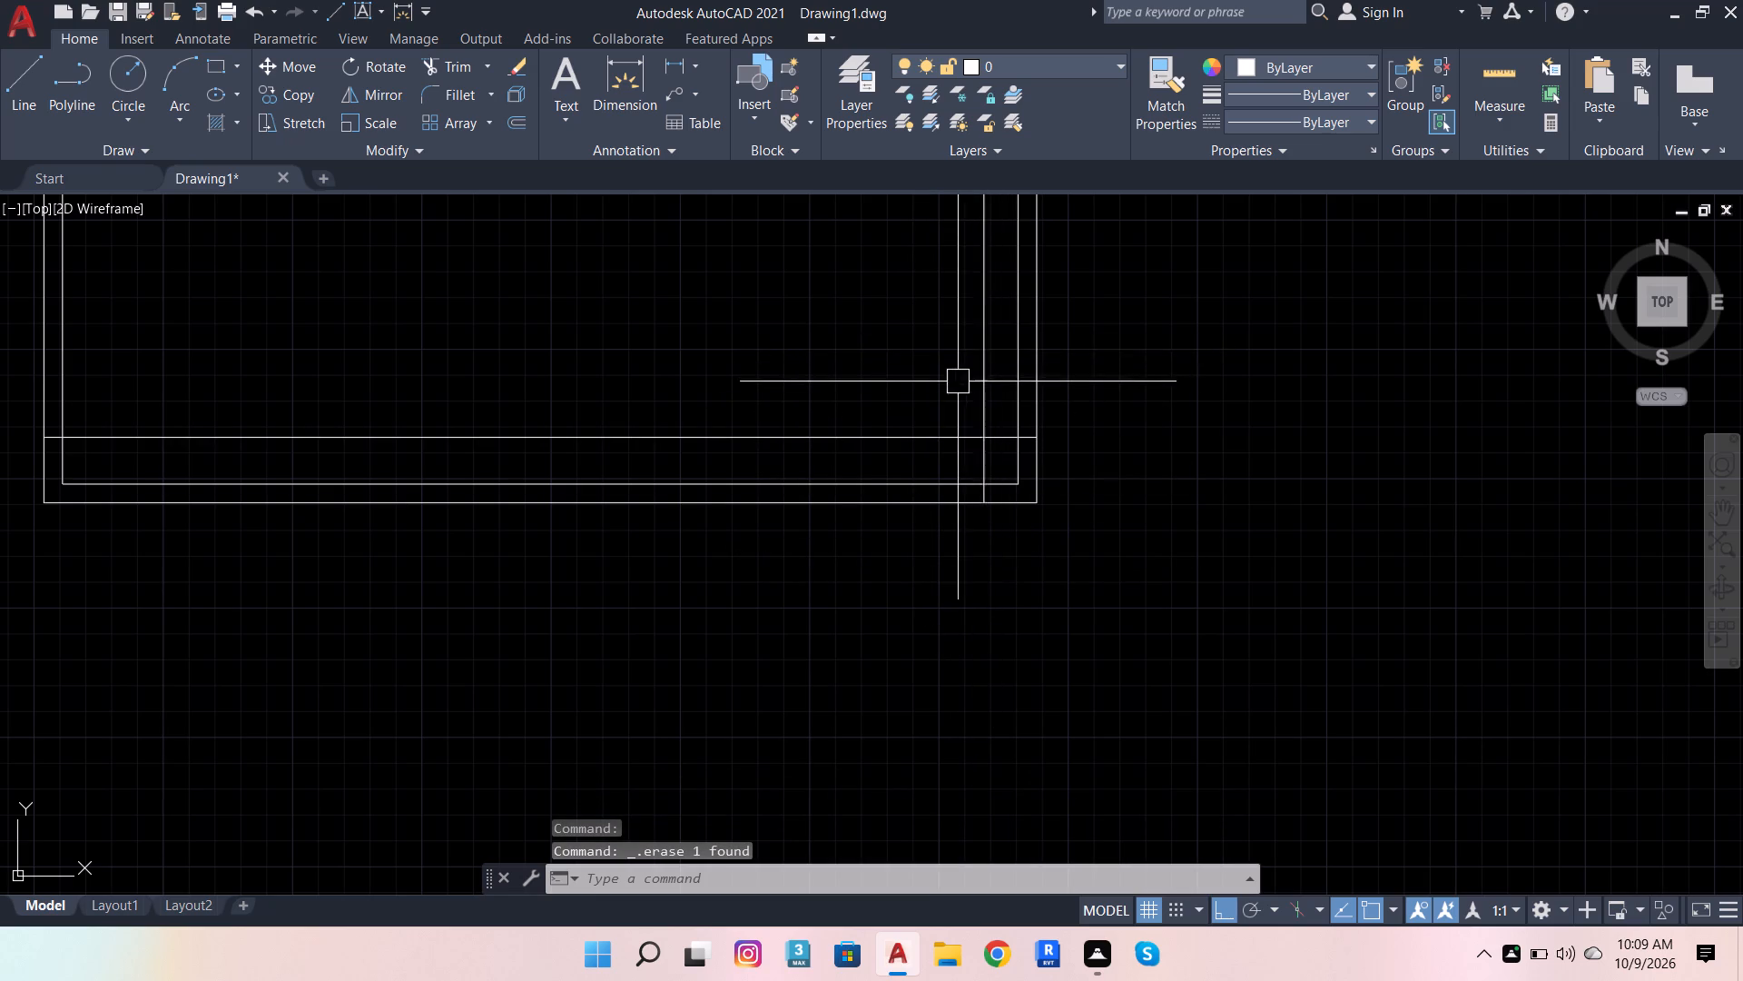
Offset the left outer wall line inward by 2'1.6", measuring from the plan's lower-left outer corner.
scroll(1019, 417, down, 4)
scroll(902, 408, up, 5)
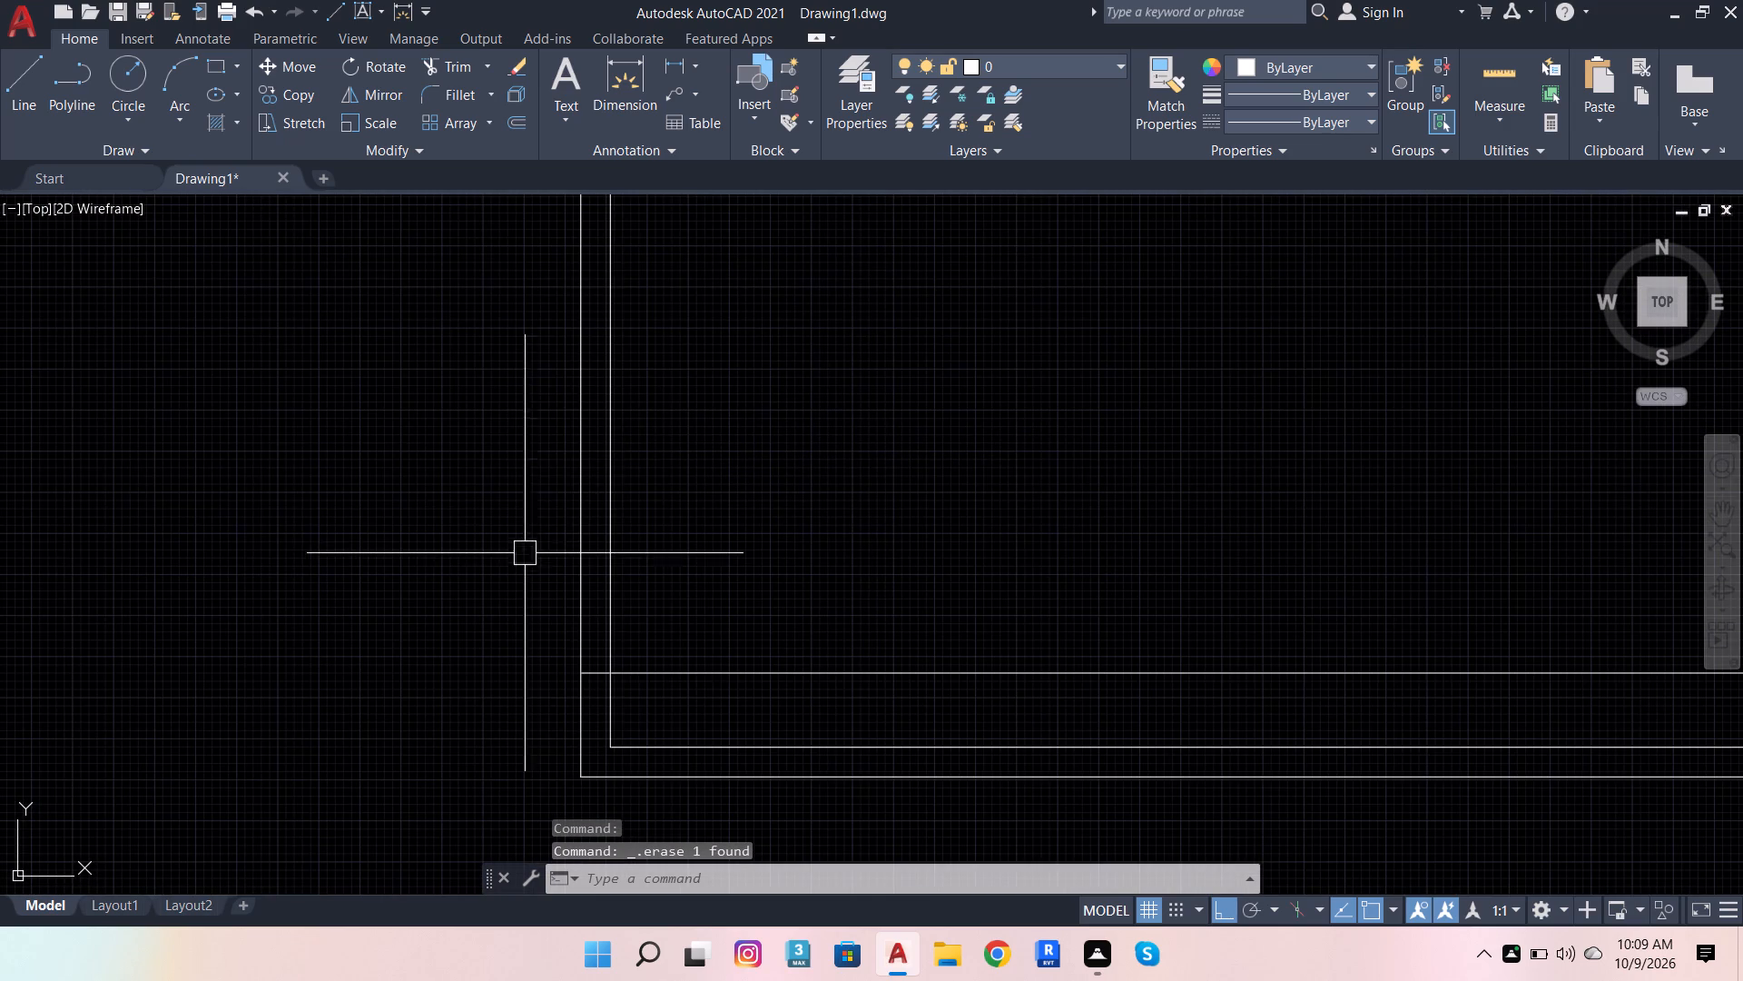
click(584, 518)
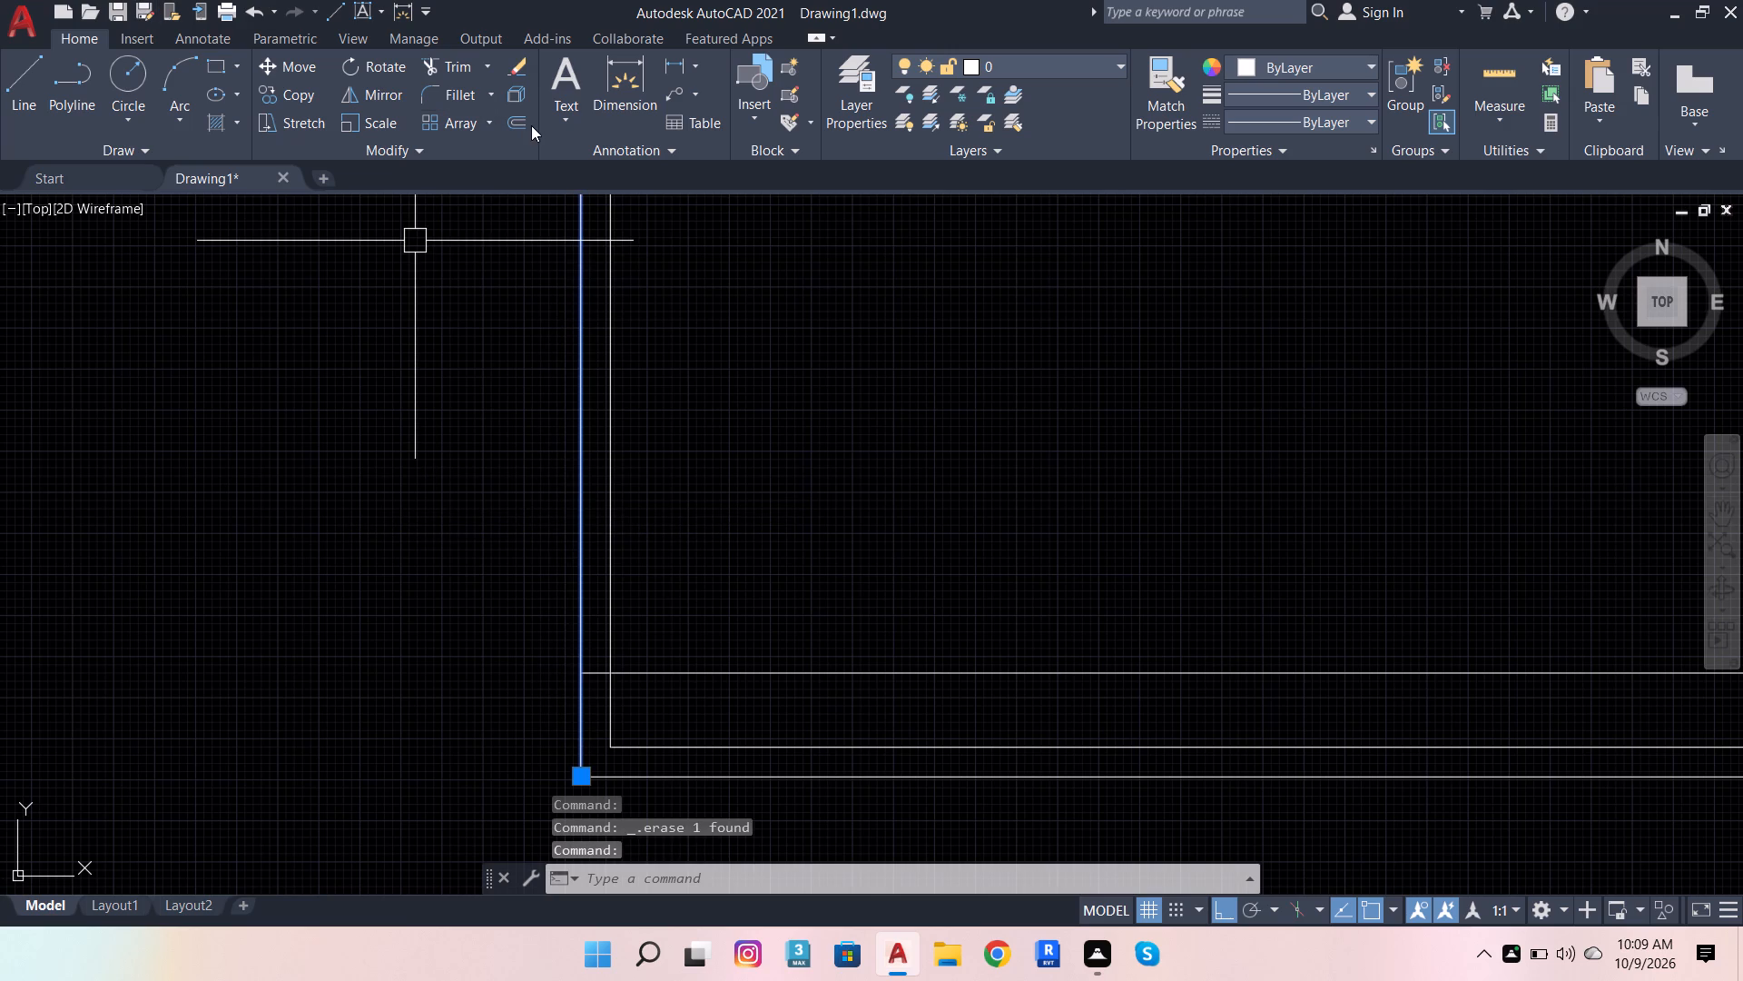
click(523, 123)
scroll(453, 167, down, 3)
scroll(484, 485, down, 1)
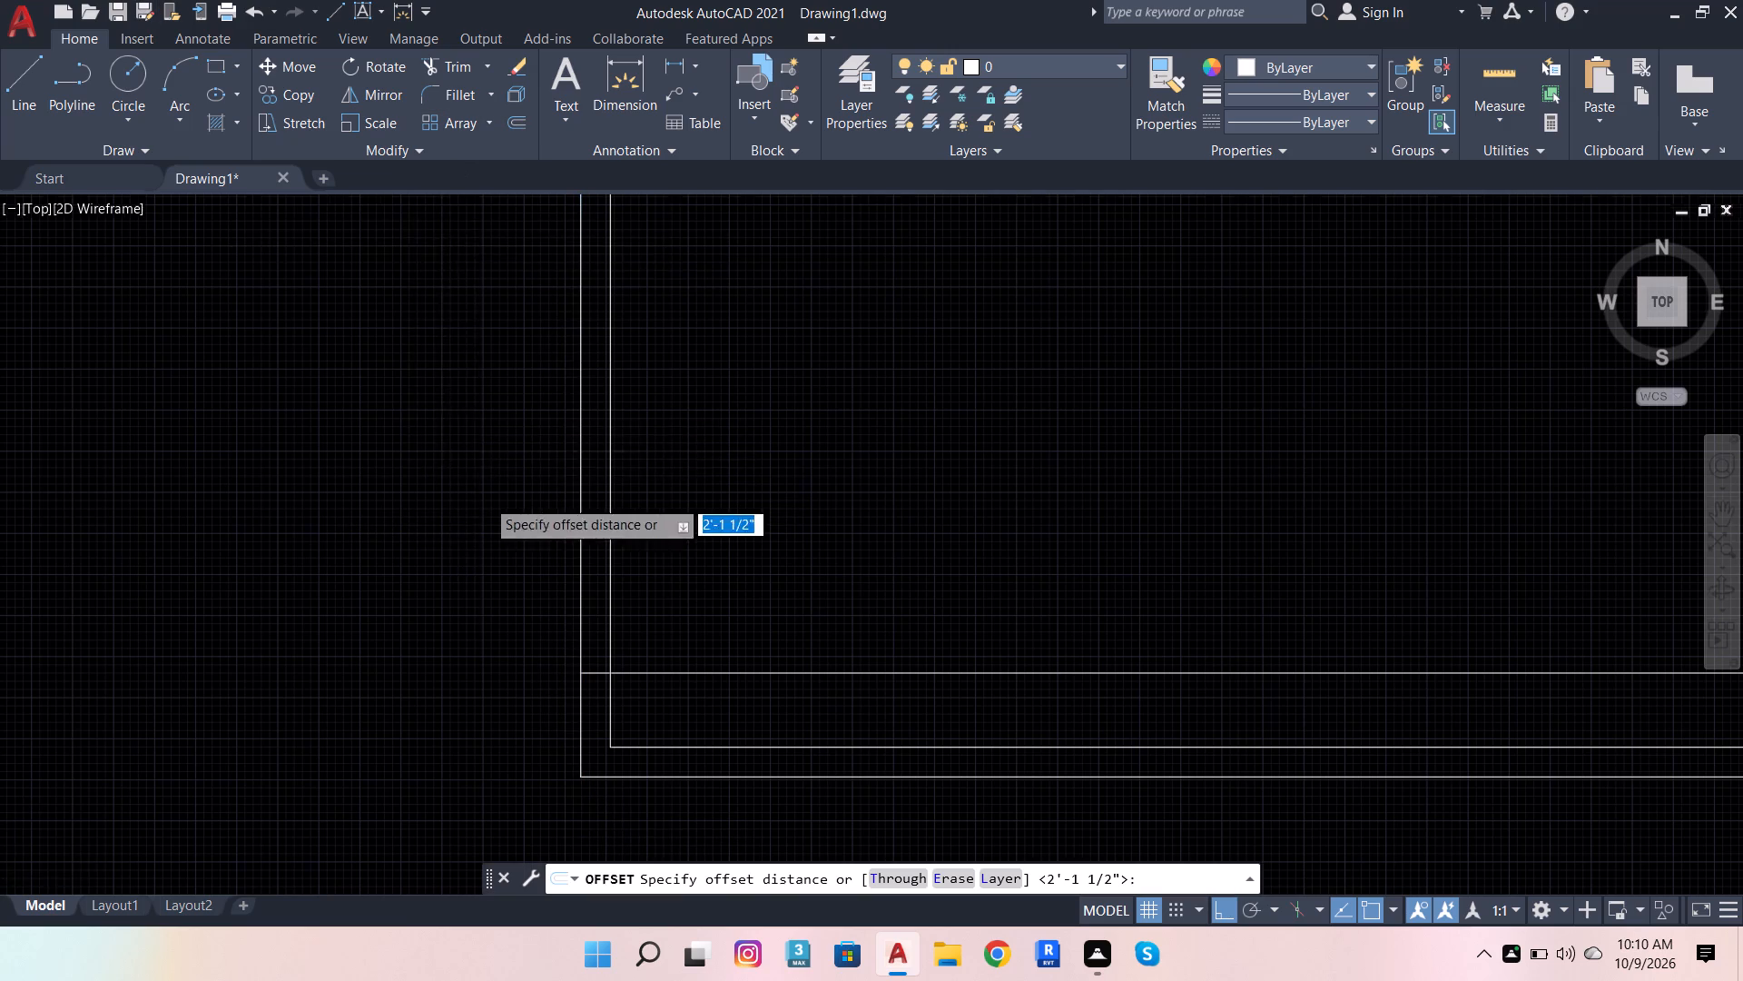
click(535, 669)
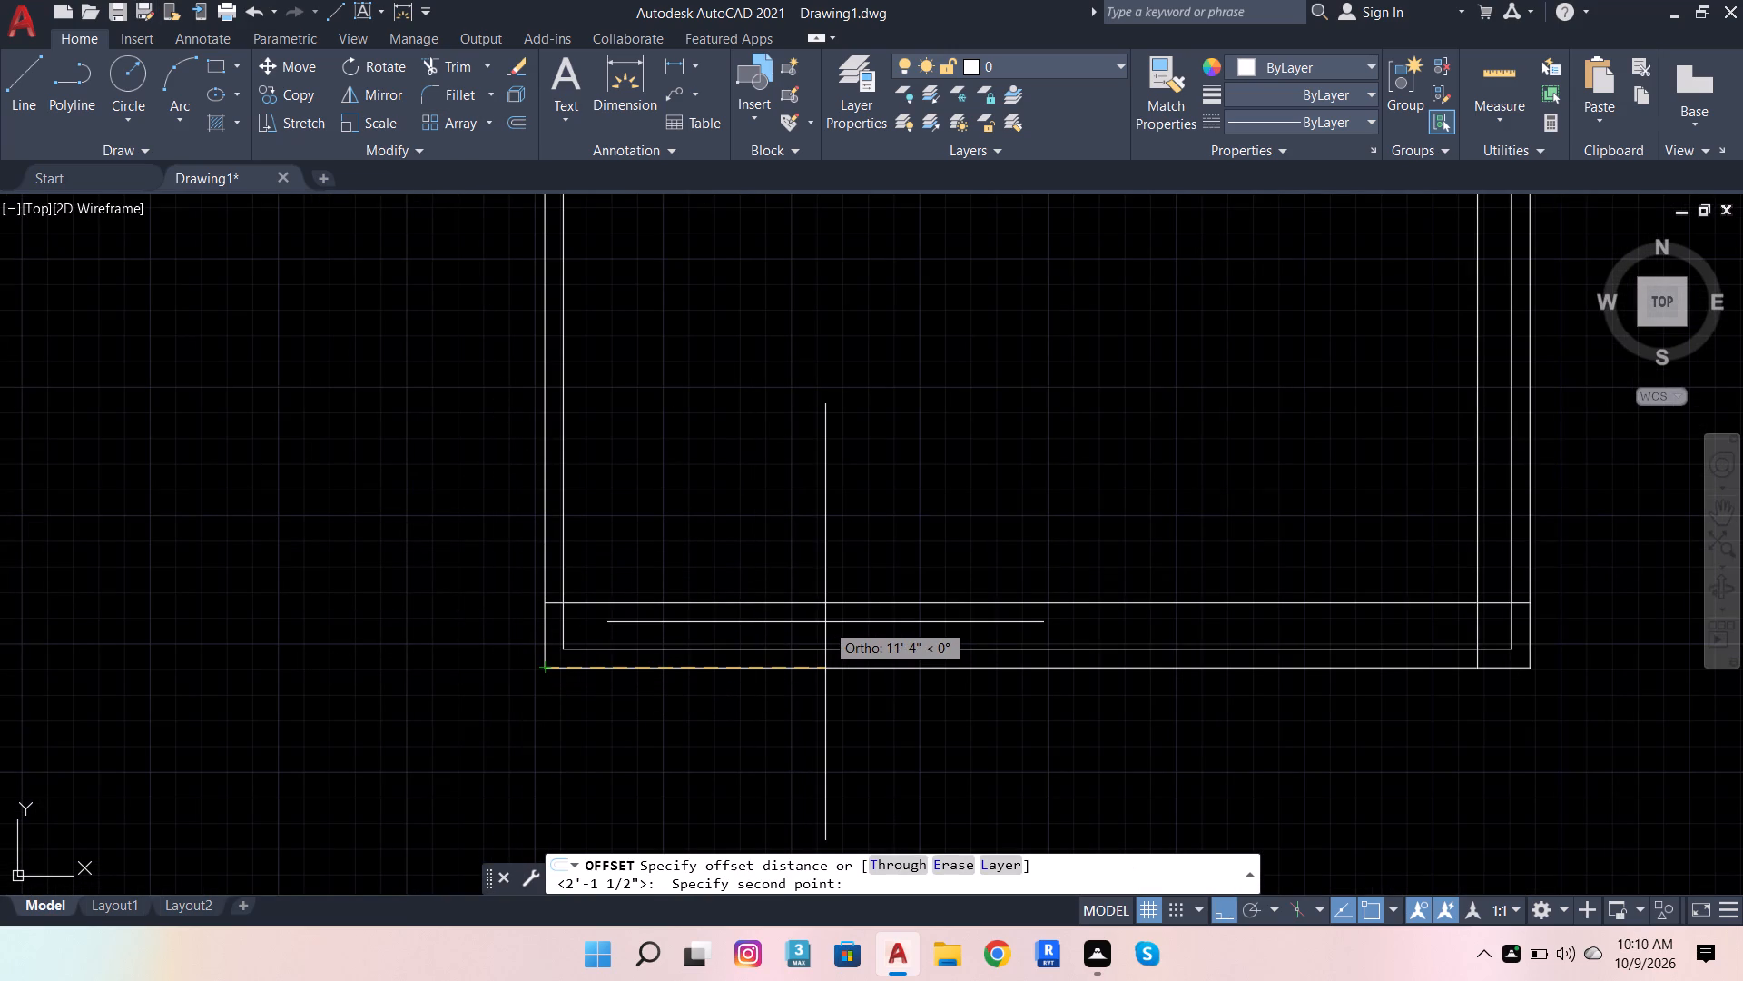
text(2')
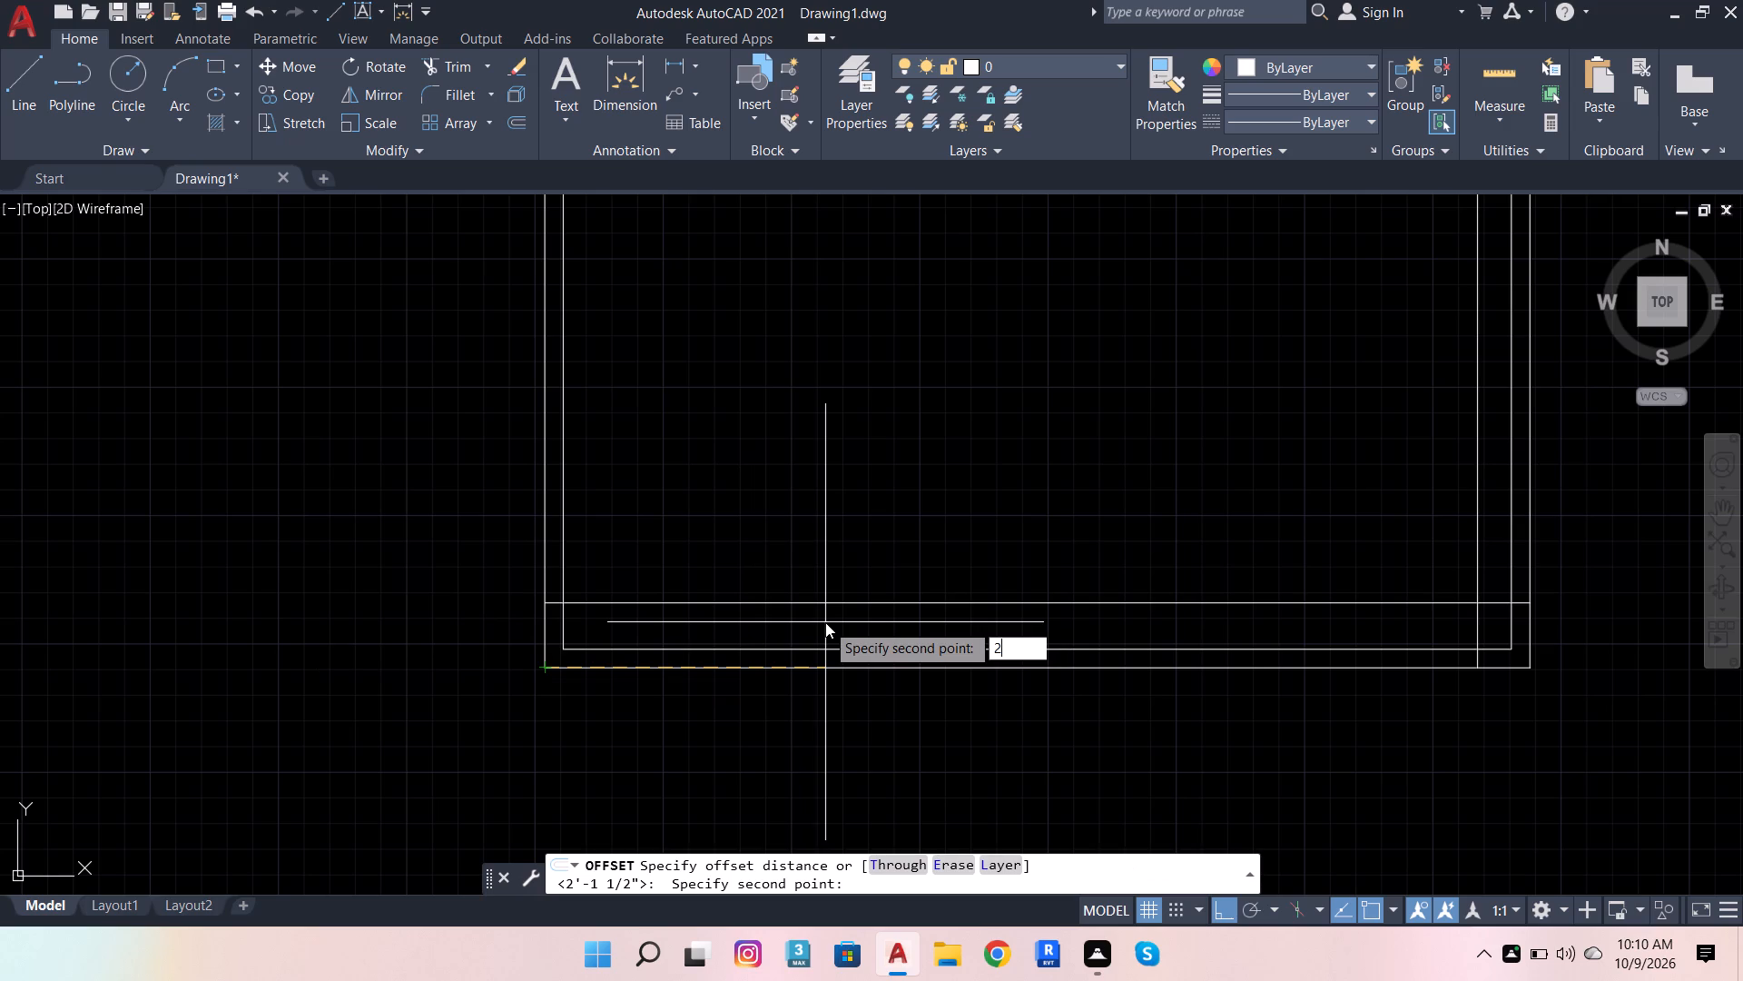
text(1.6)
key(Return)
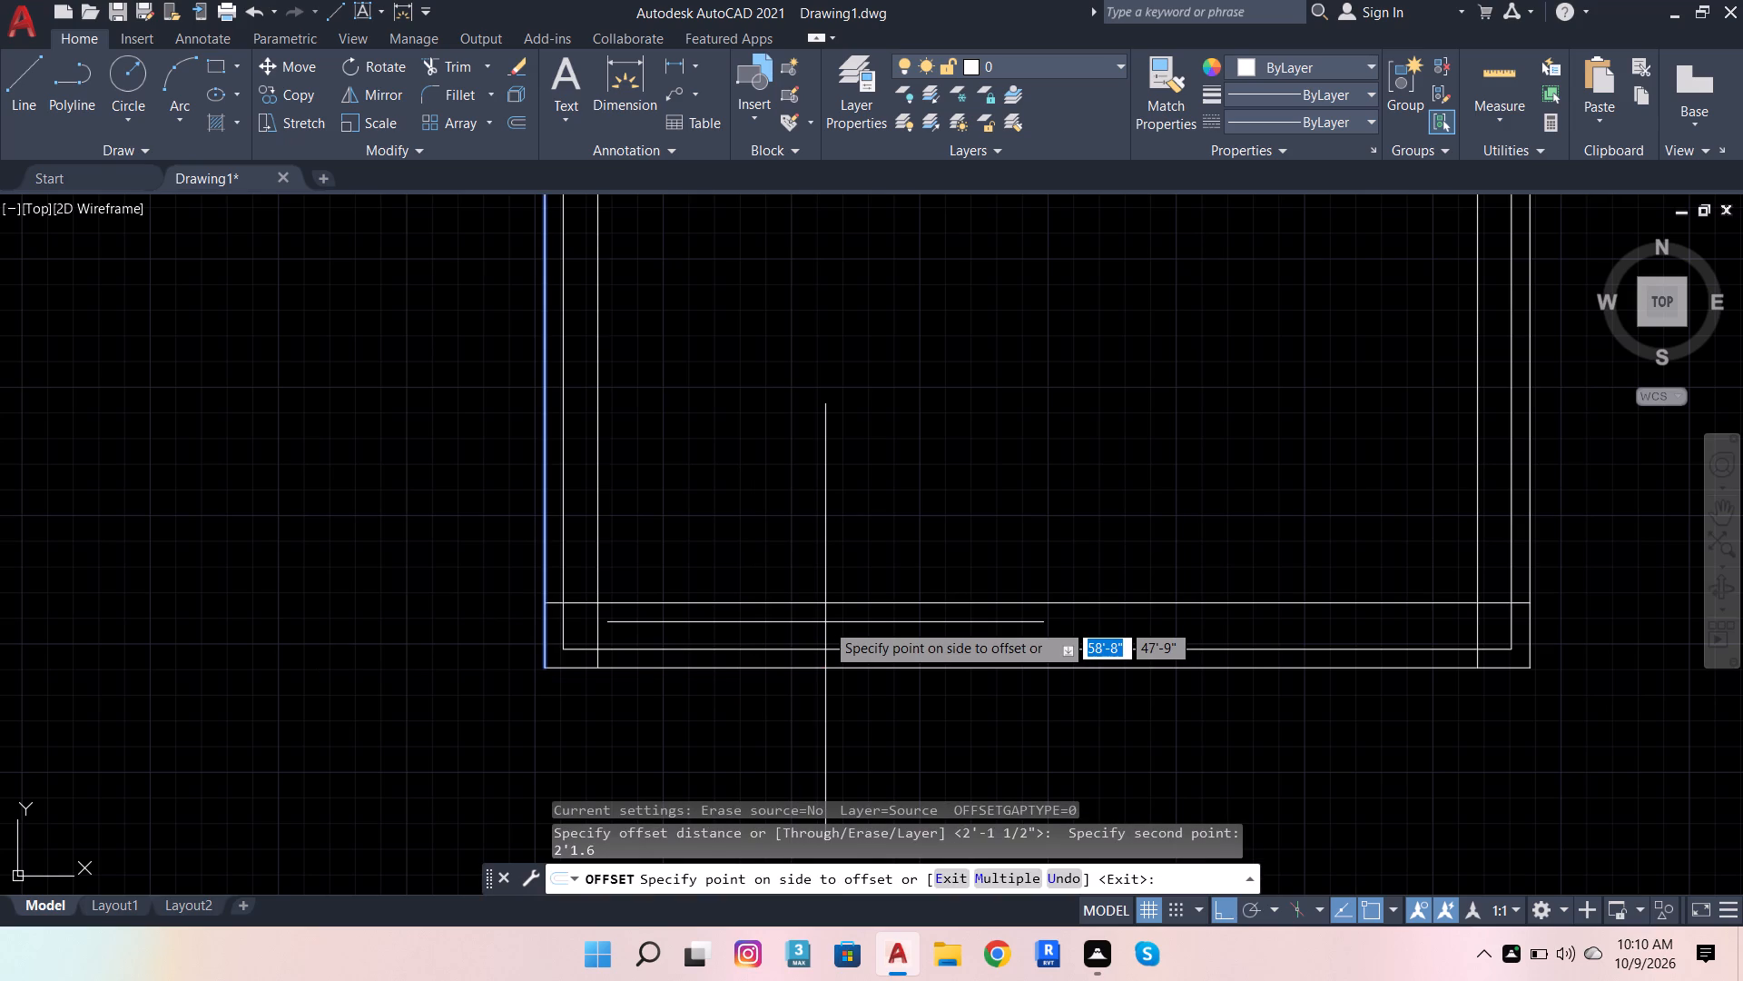
click(825, 622)
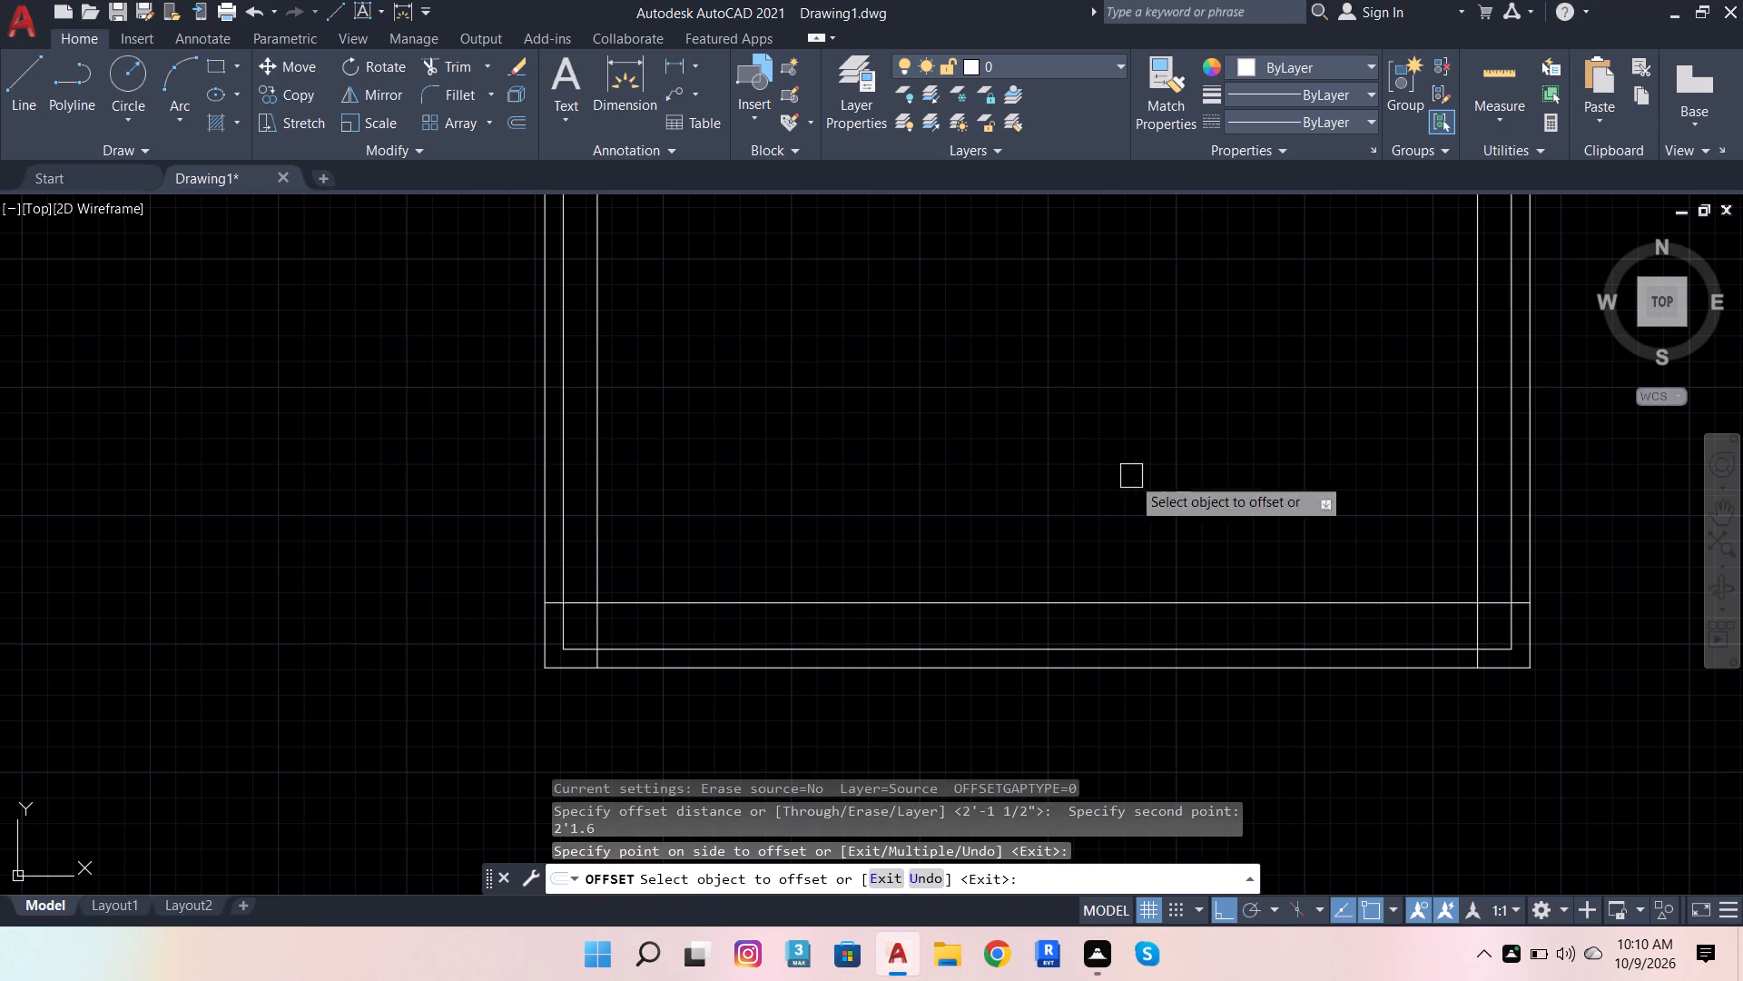
Offset the right outer wall line inward by the same 2'1.6" distance and end the Offset command.
click(1530, 627)
click(1358, 567)
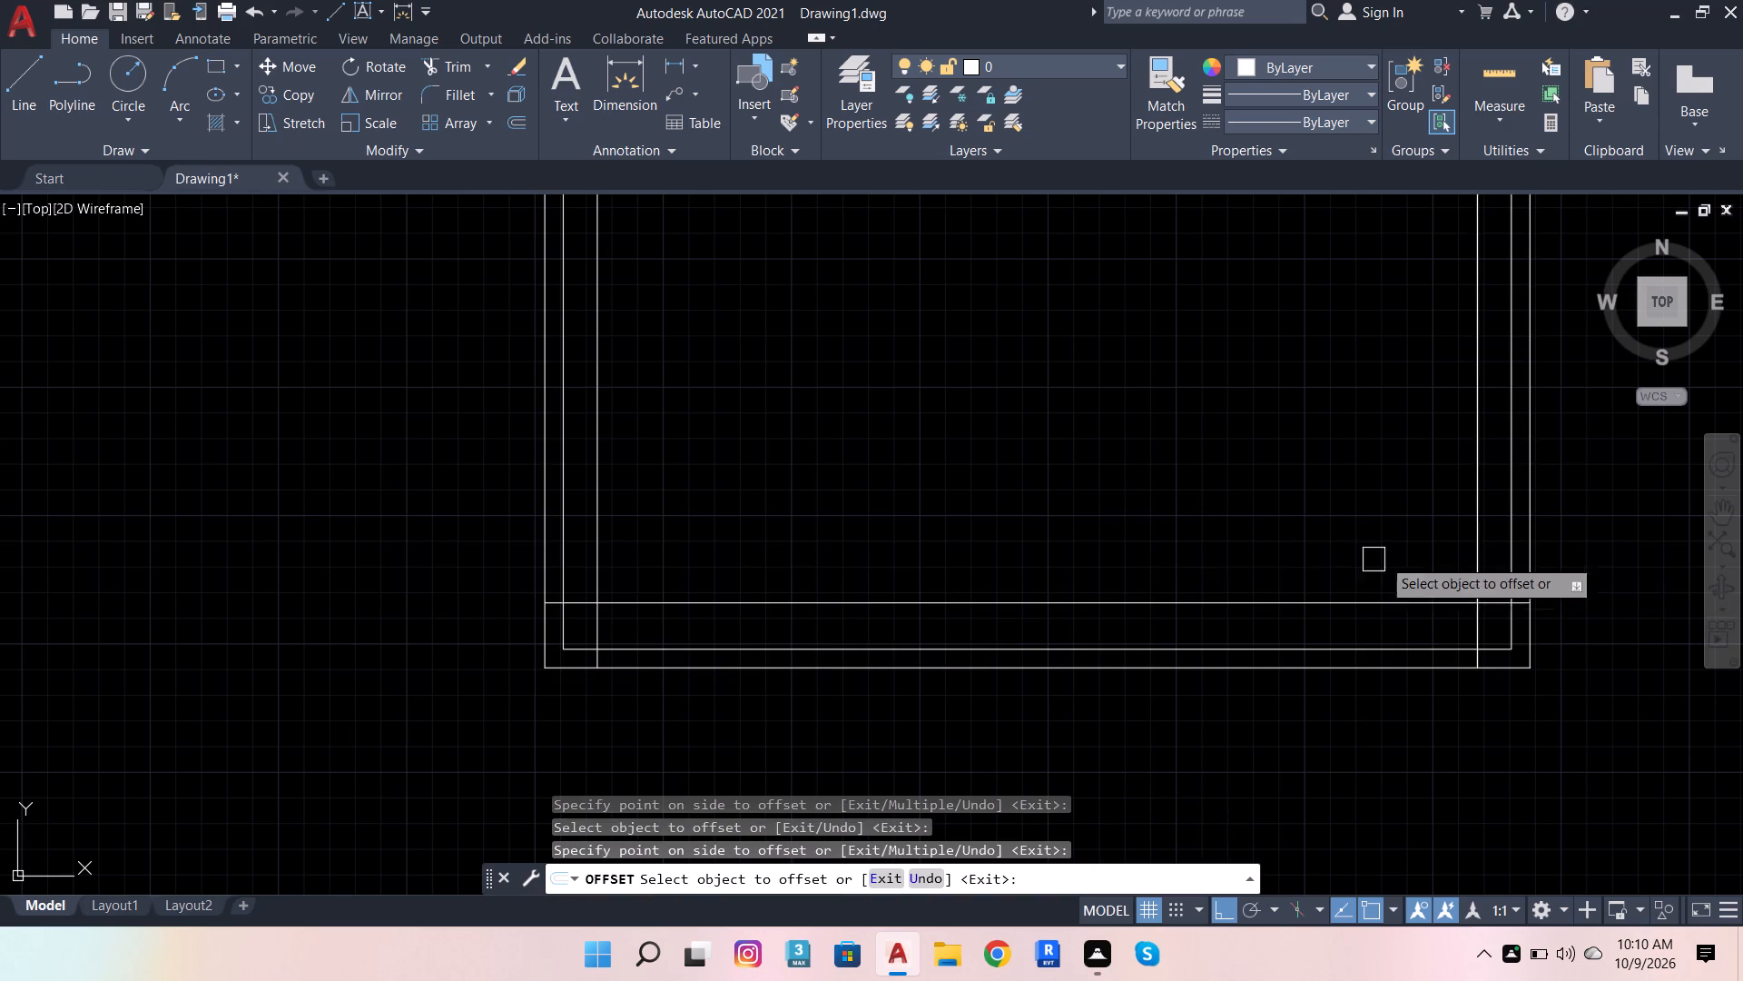
scroll(1533, 618, up, 4)
scroll(1026, 729, up, 4)
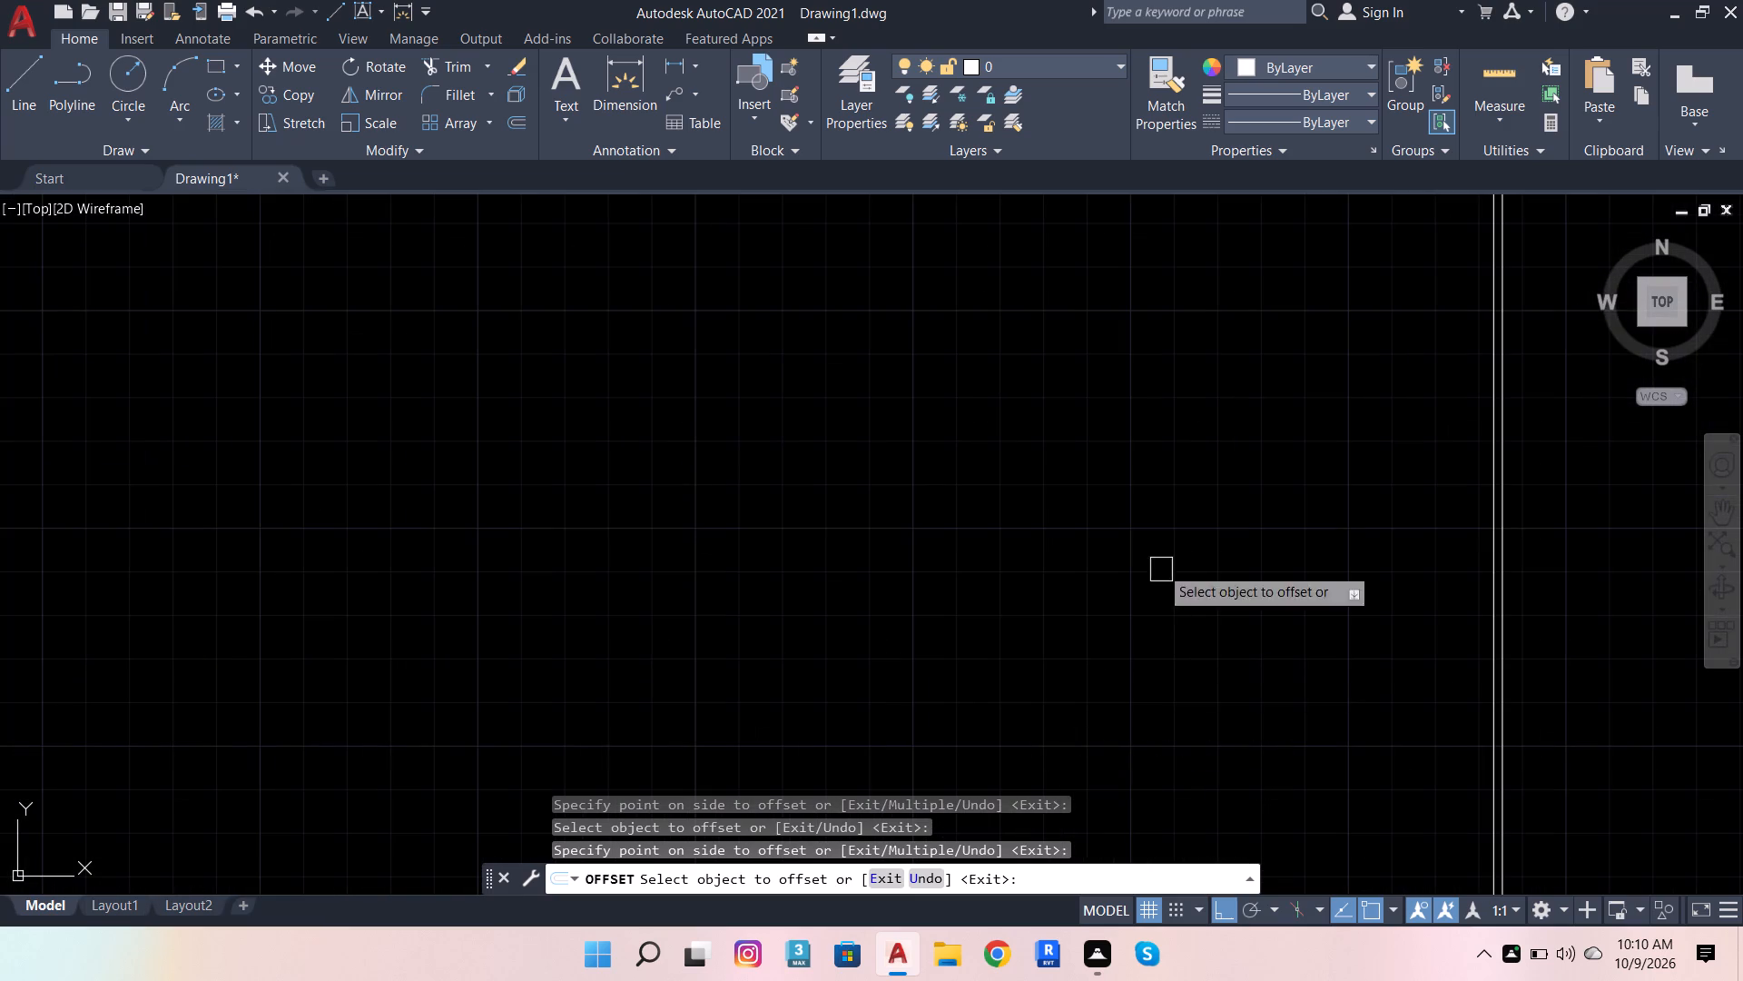
scroll(976, 455, down, 2)
key(space)
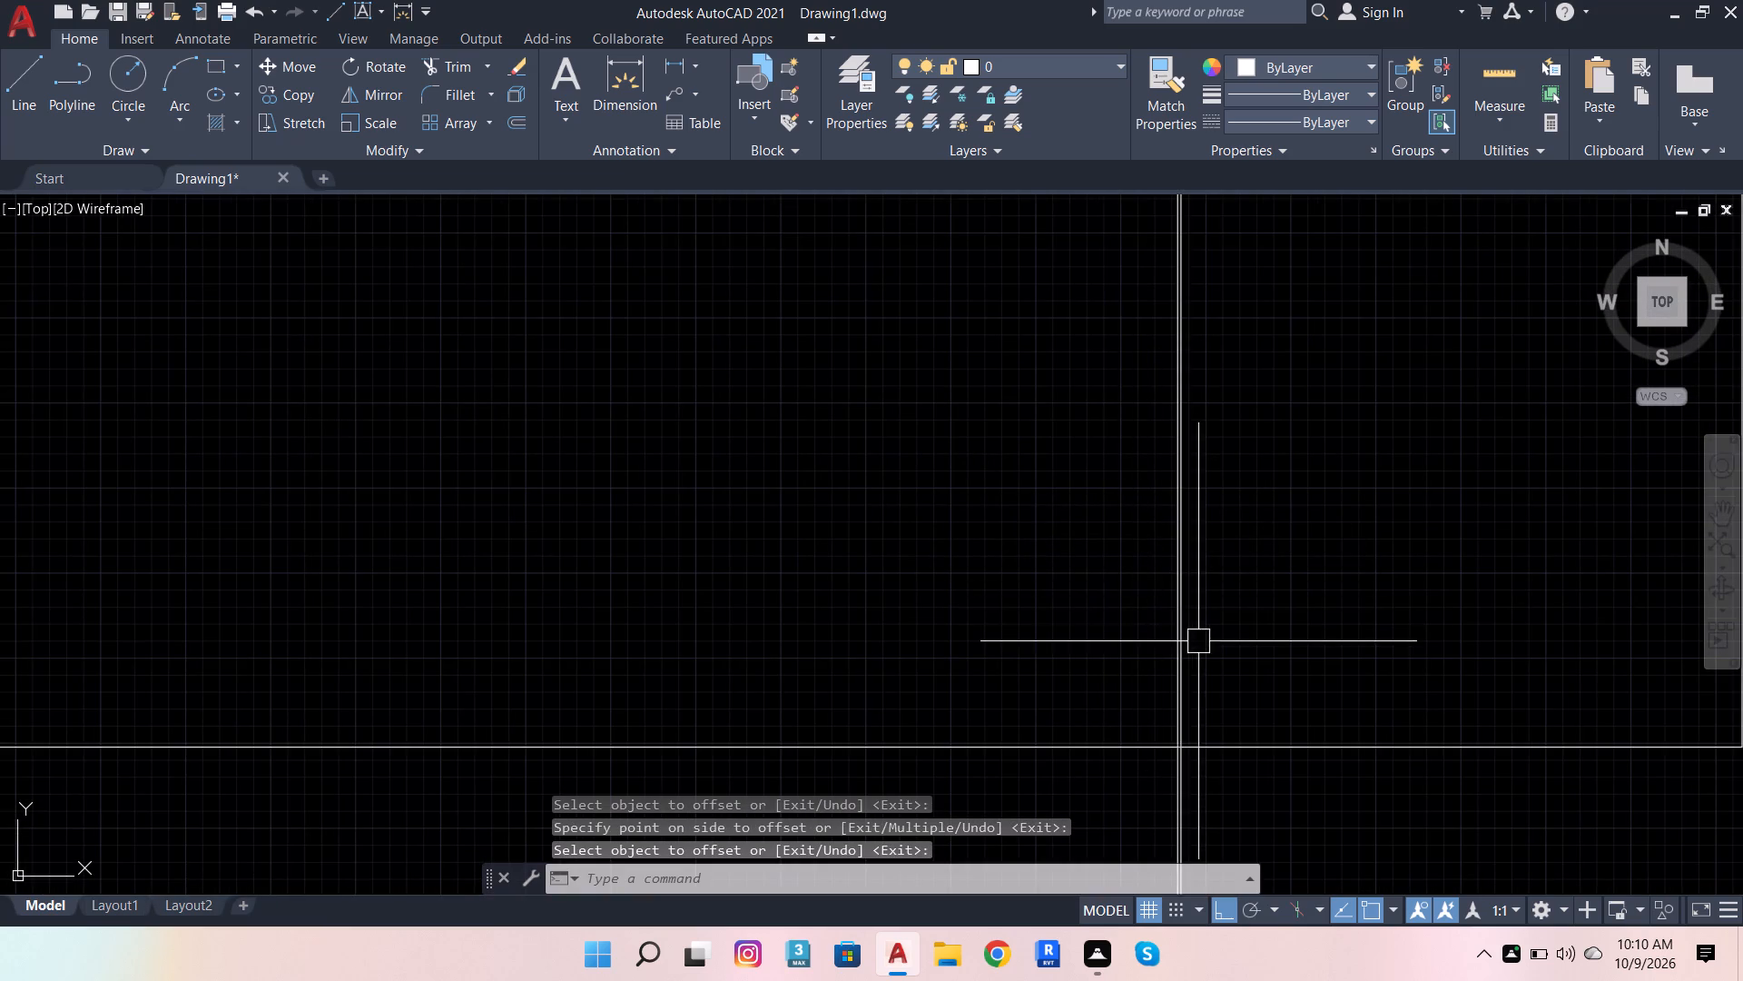
Delete one of the two nearly coincident vertical offset lines inside the right wall.
scroll(1198, 641, up, 2)
click(1159, 609)
key(Delete)
Offset the remaining vertical interior line near the right wall by 9", on the side facing that wall.
scroll(1150, 346, down, 5)
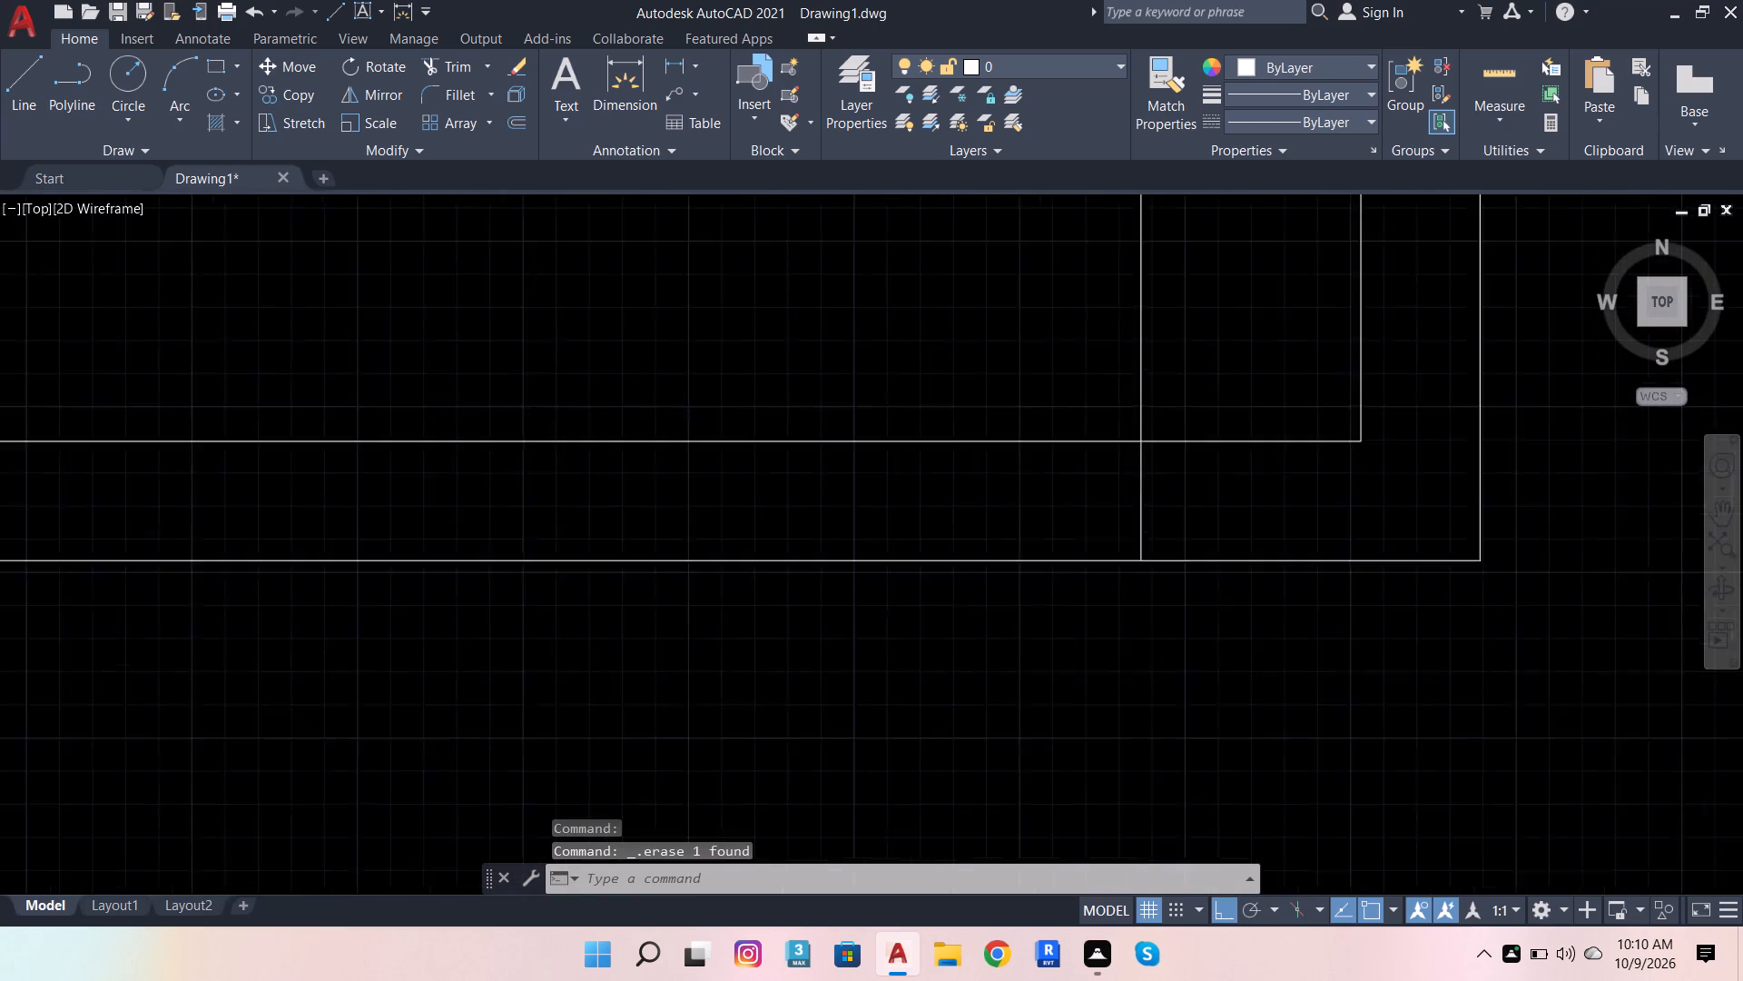
scroll(1129, 373, down, 2)
scroll(1002, 514, down, 3)
scroll(953, 415, up, 3)
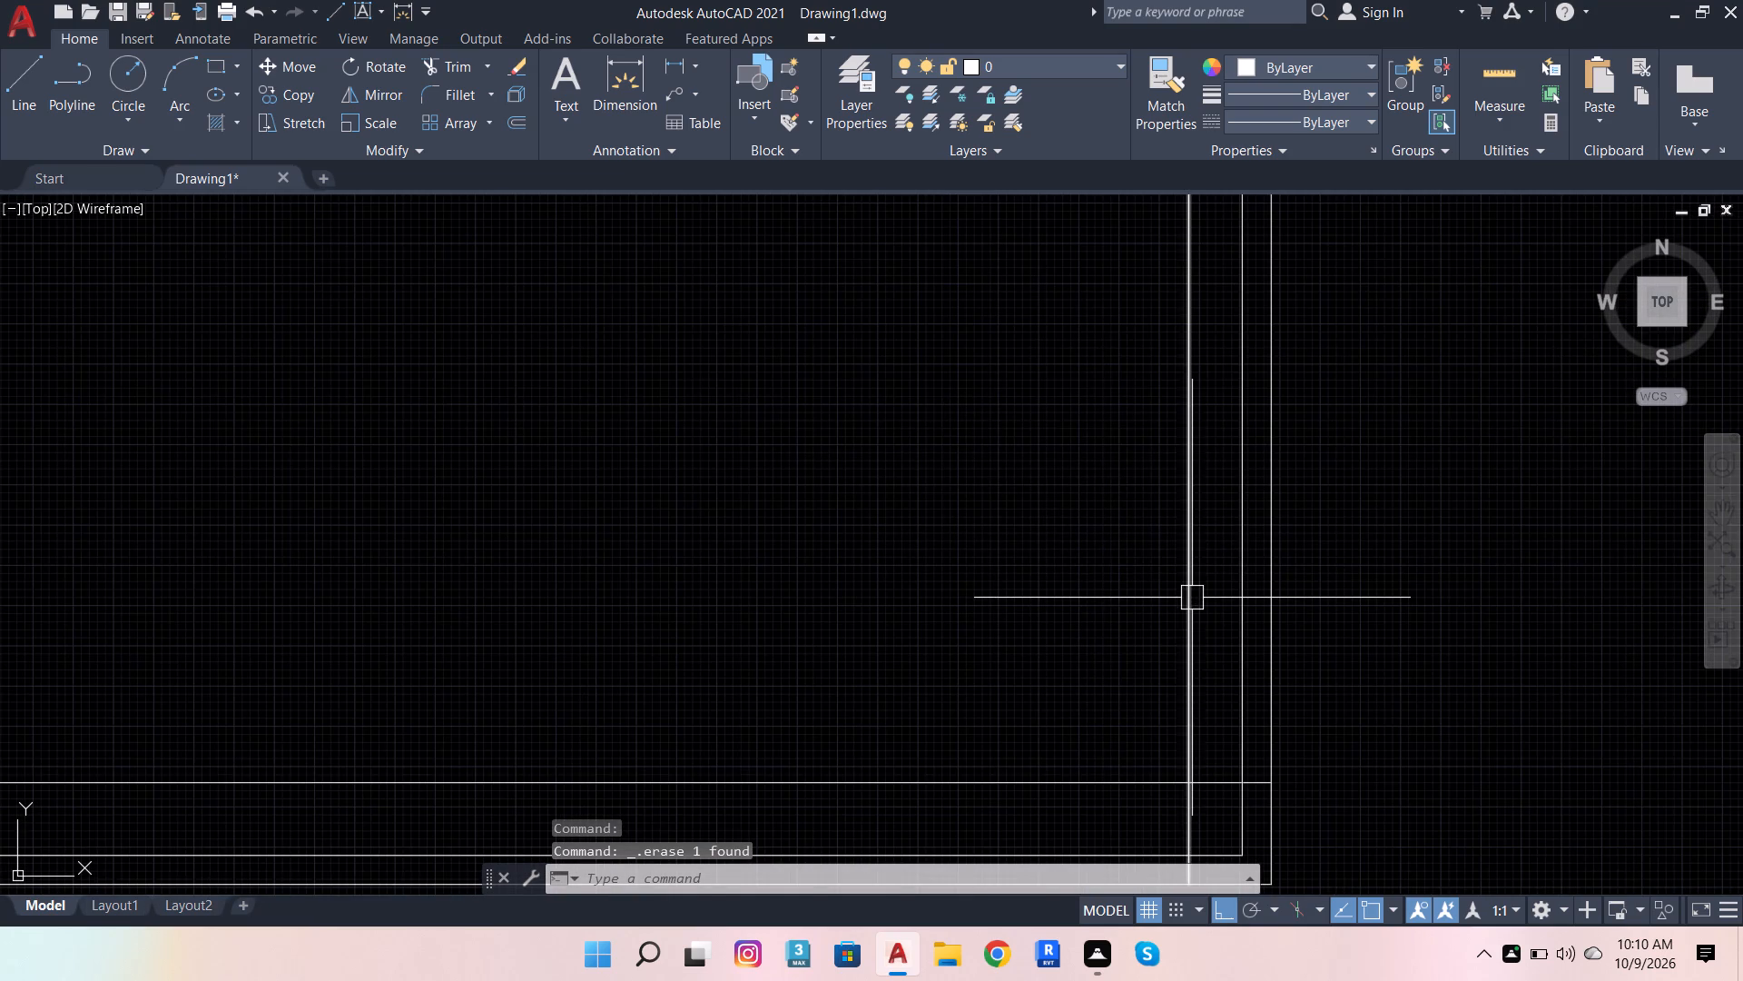
click(1192, 598)
click(504, 119)
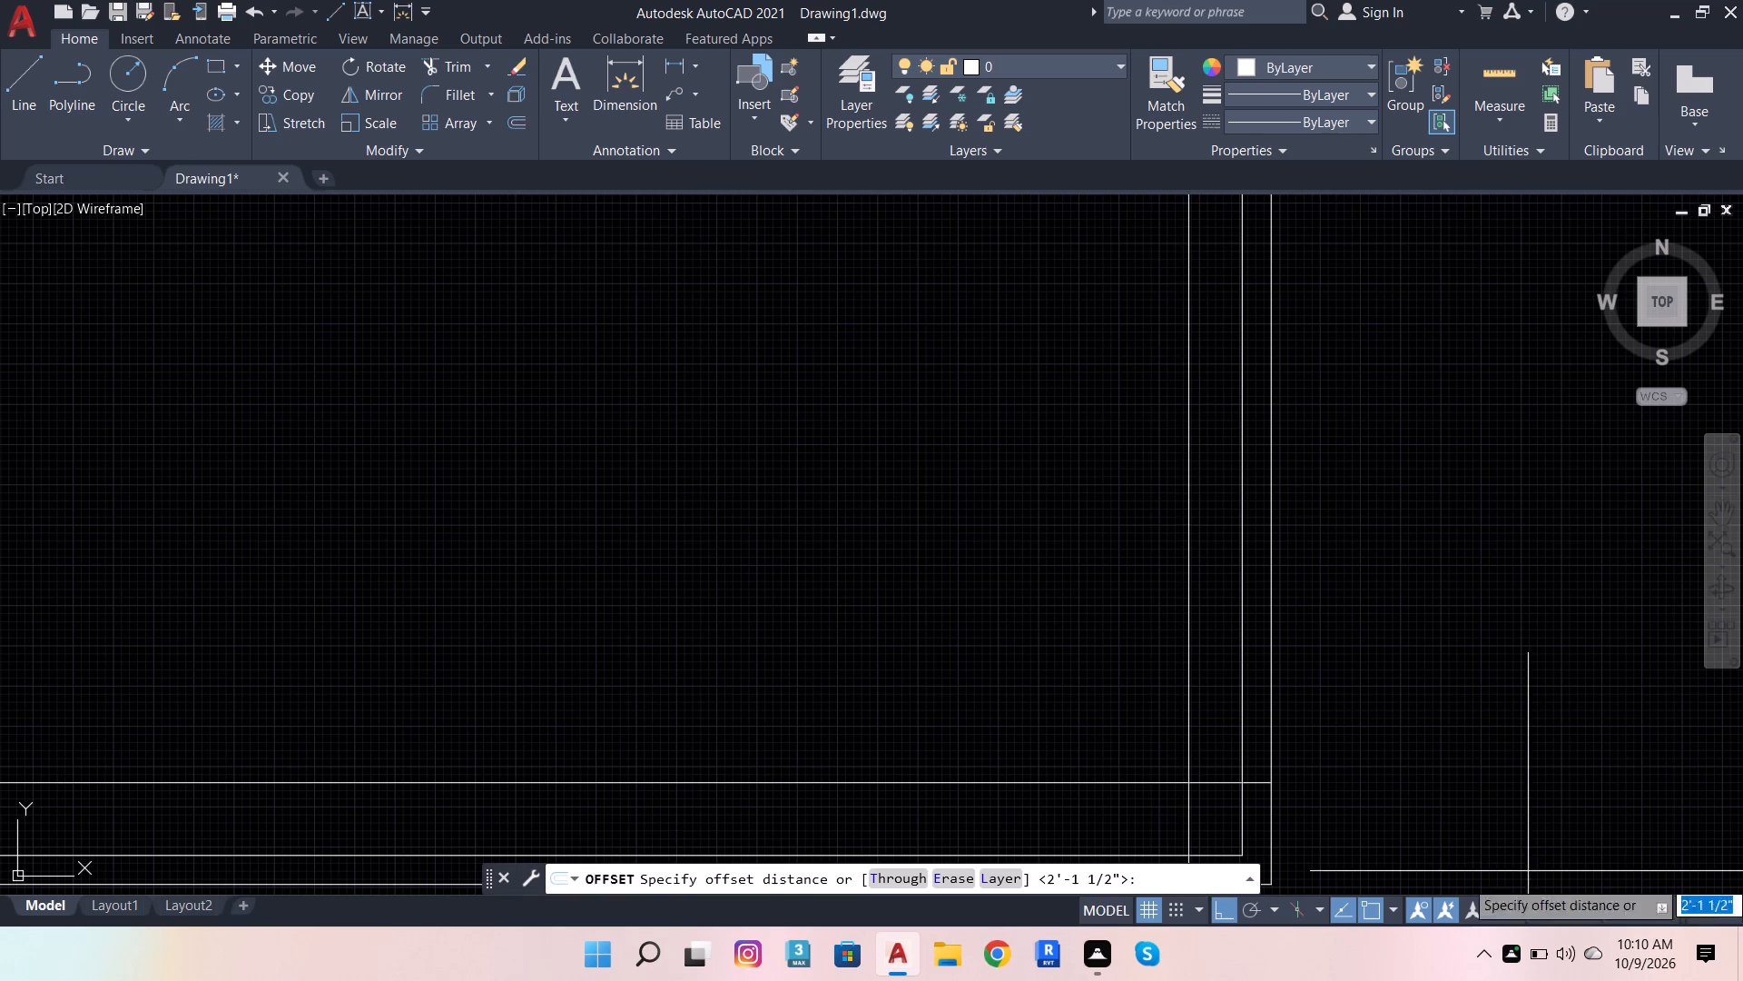
scroll(1312, 651, down, 3)
scroll(1272, 674, up, 4)
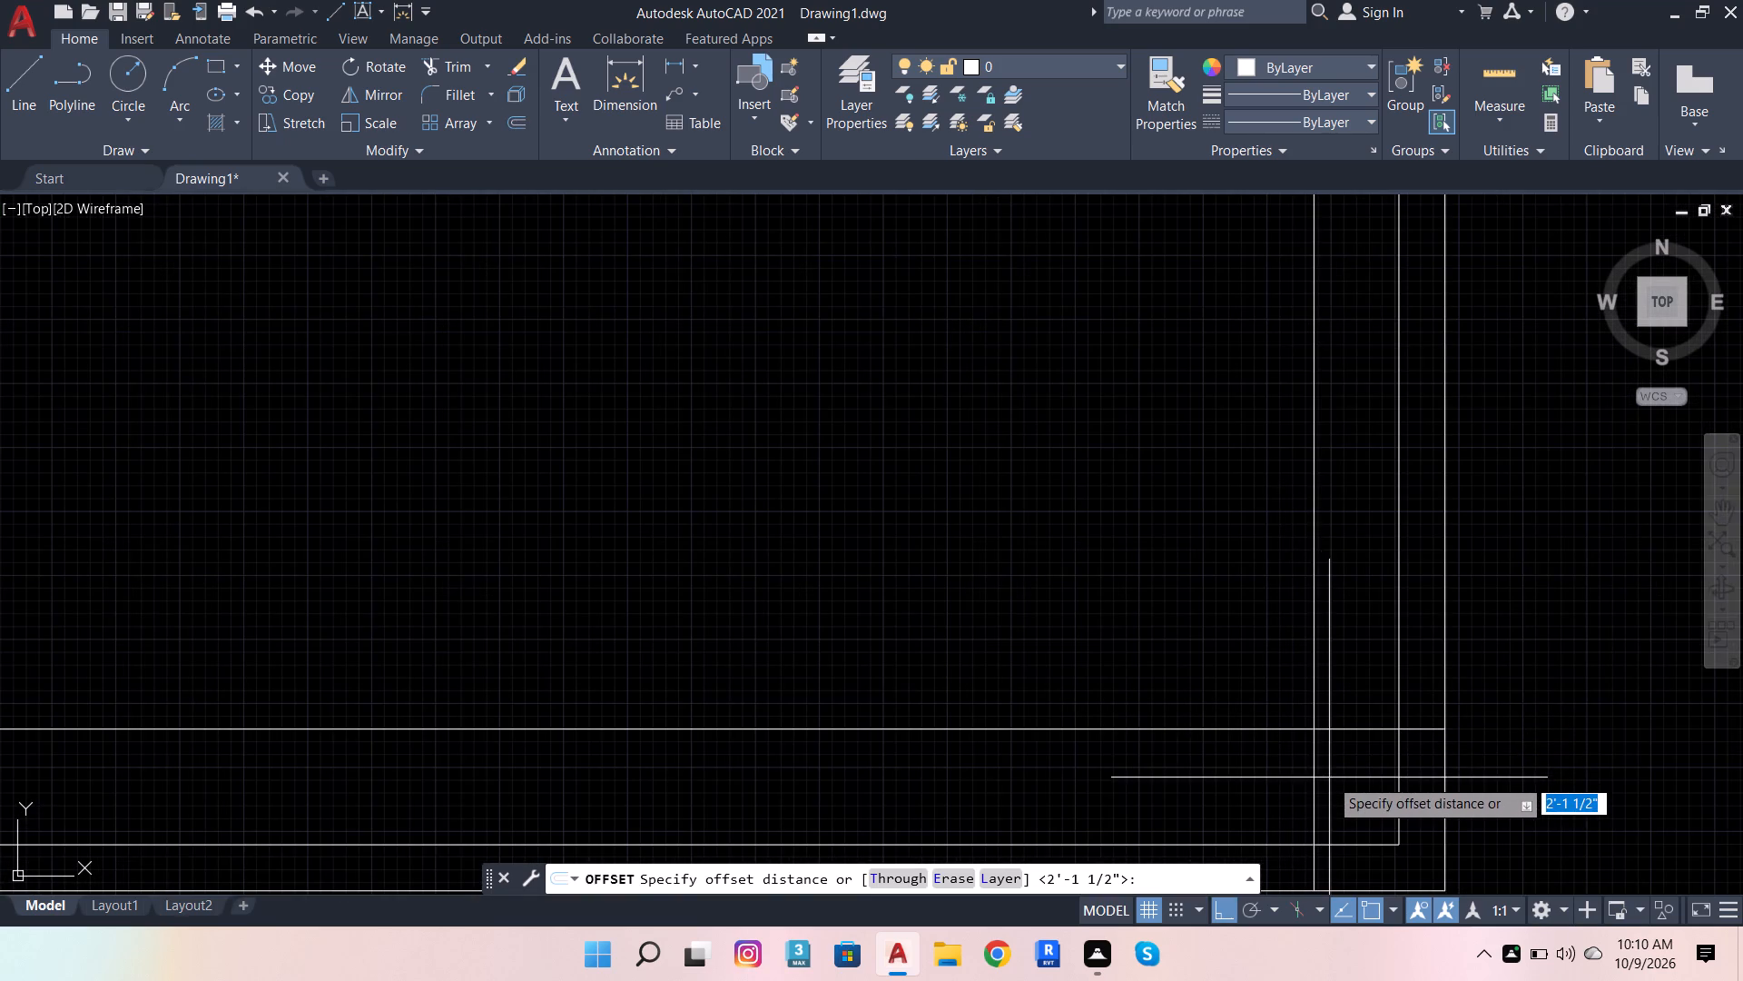
click(1315, 725)
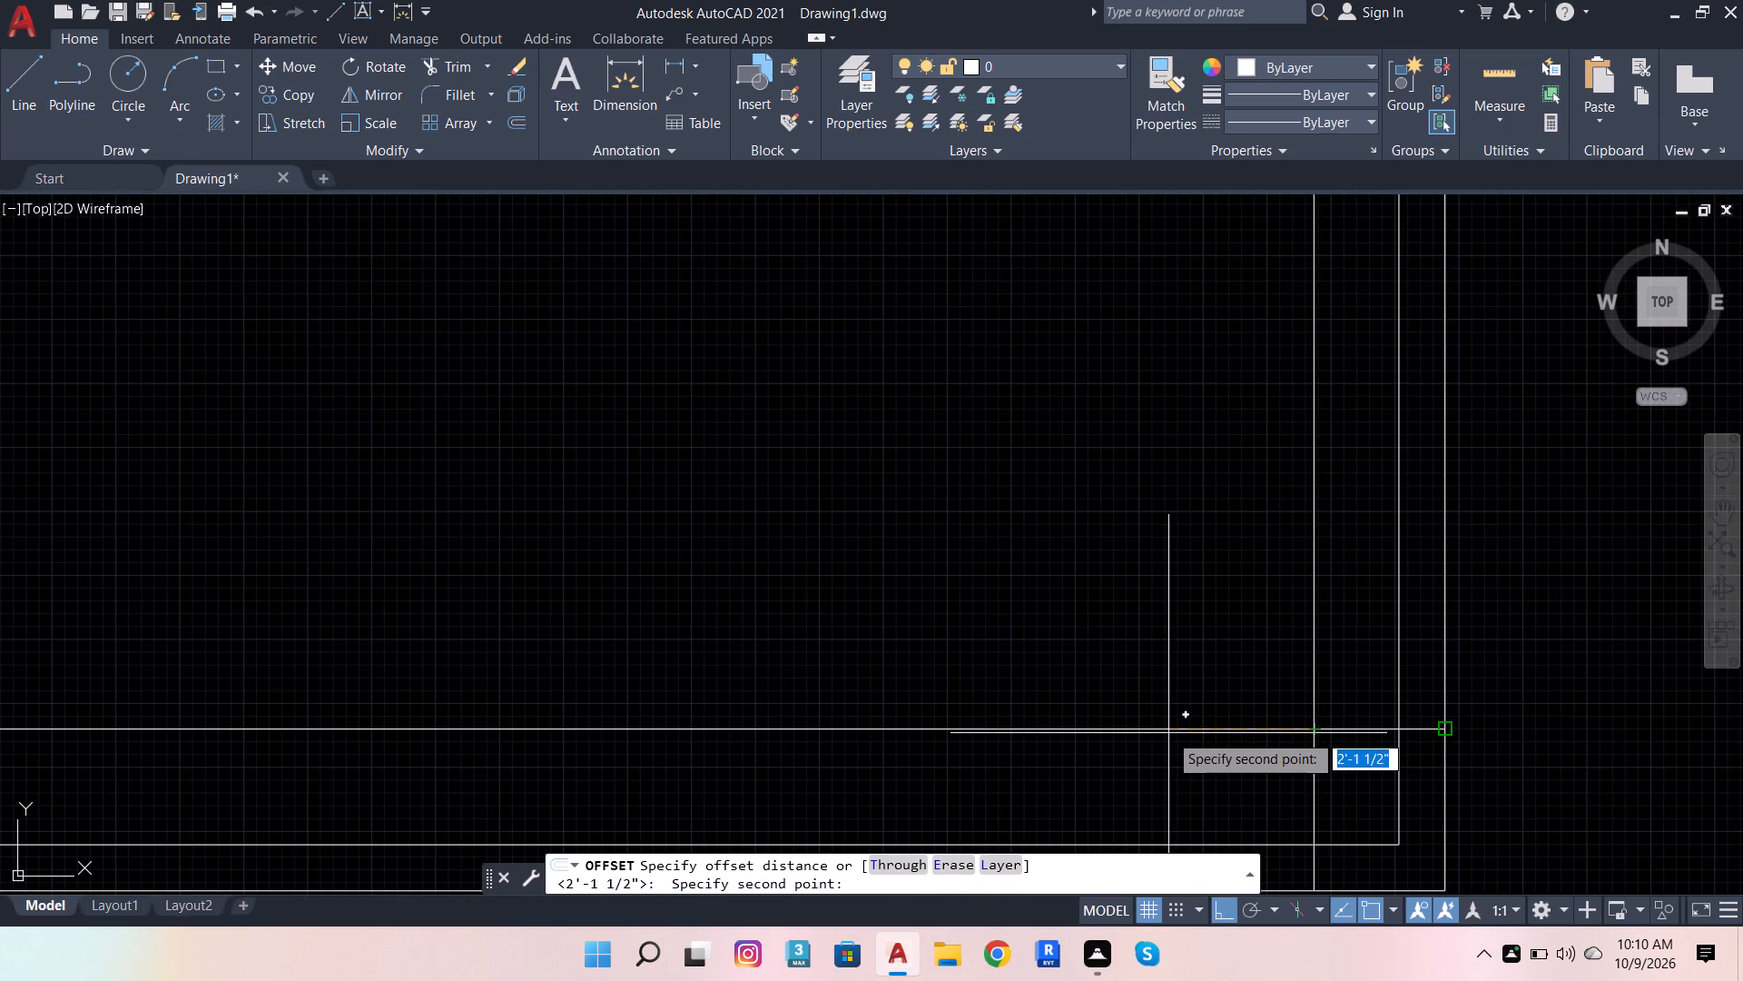
key(9)
key(Return)
click(1177, 729)
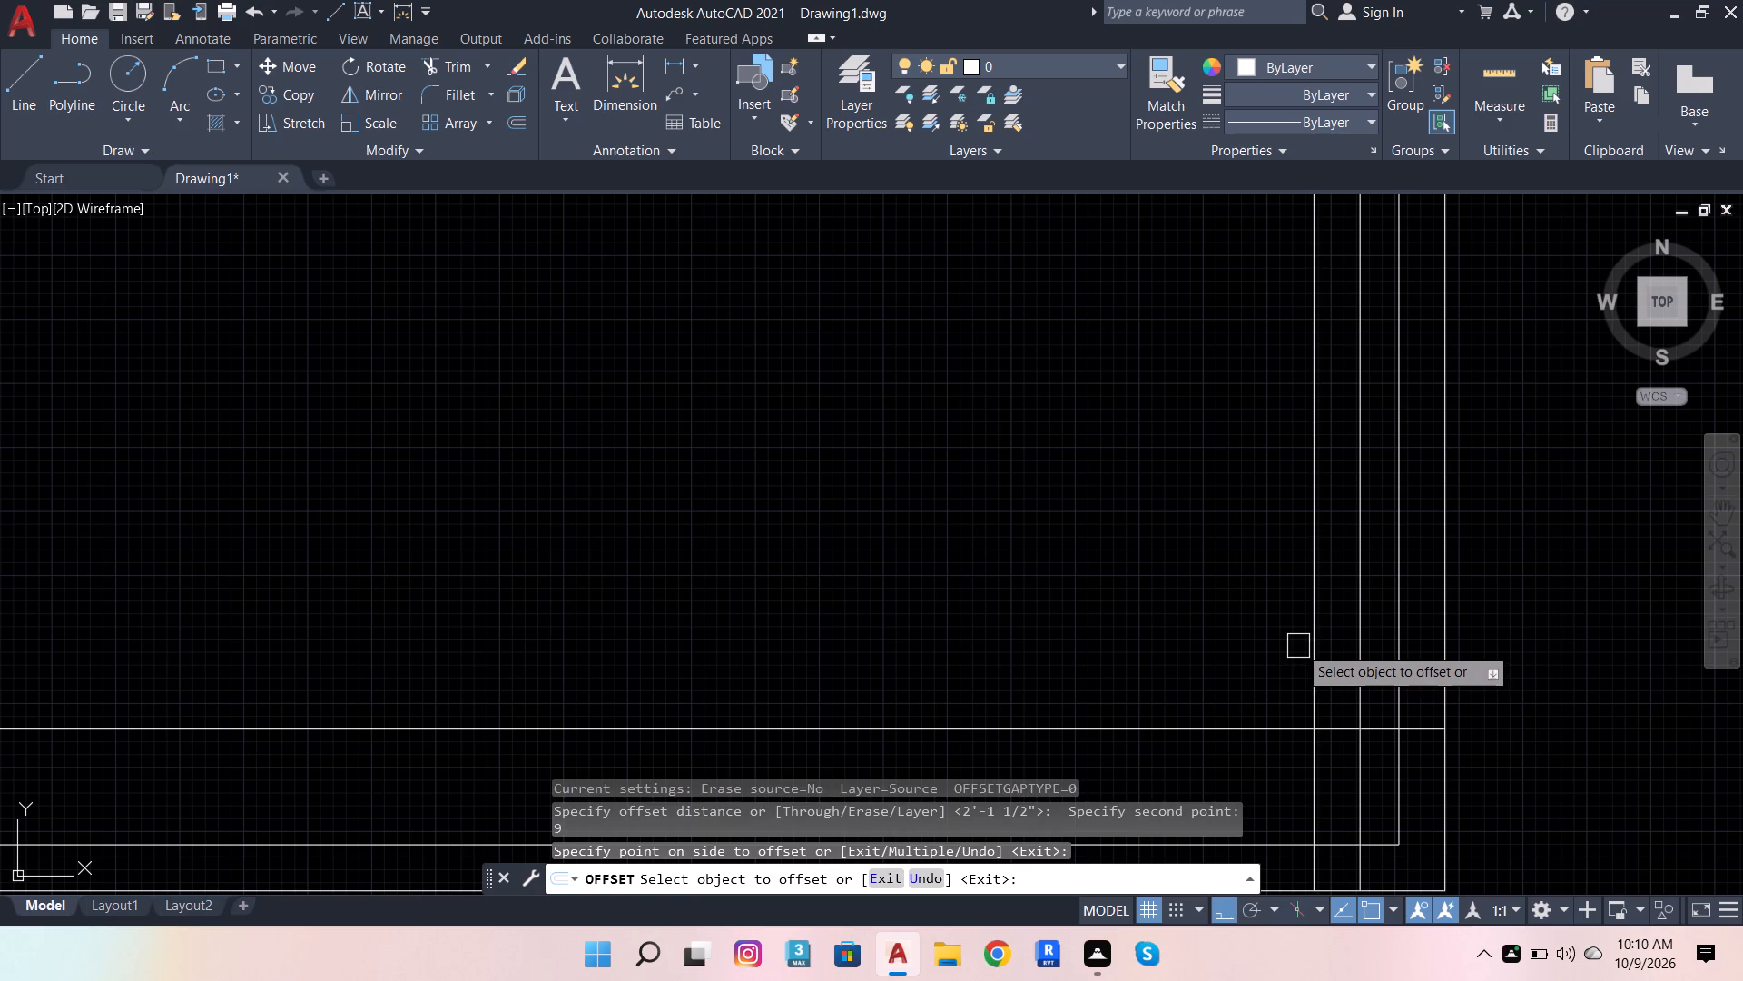
Offset the original right and left vertical interior lines and the bottom horizontal interior line by 9" toward the plan's interior.
drag(1298, 646, 1290, 646)
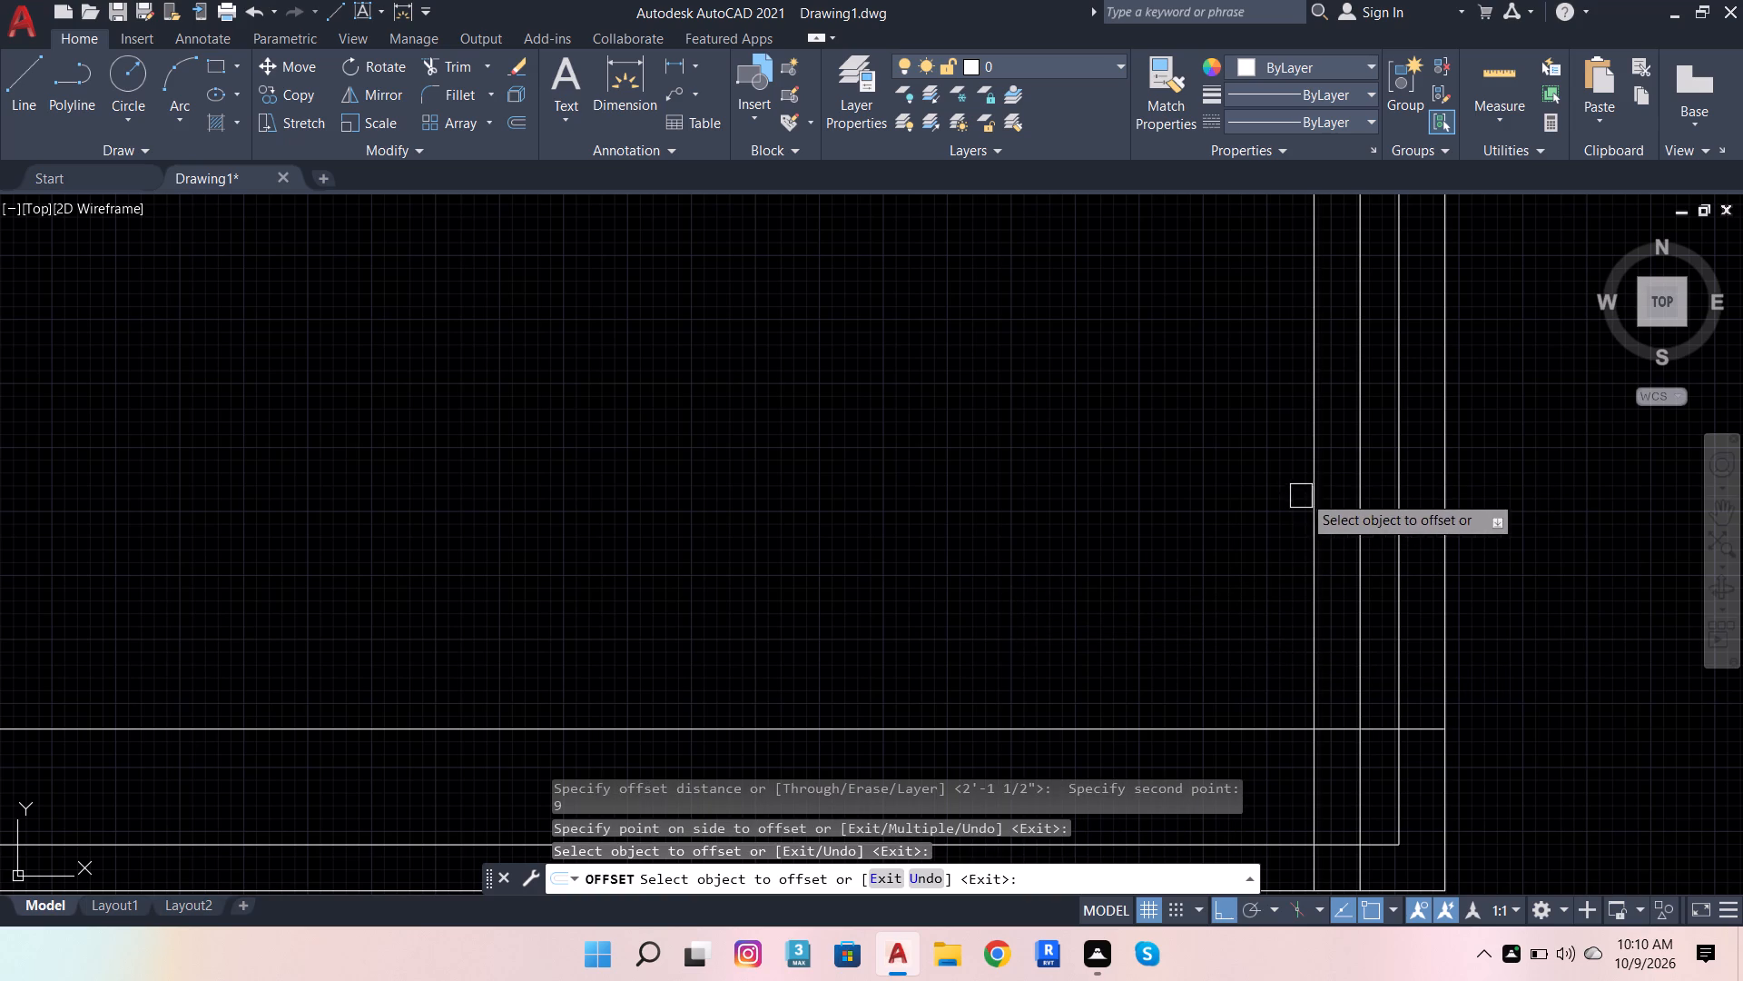
drag(1322, 483, 1276, 490)
click(1028, 506)
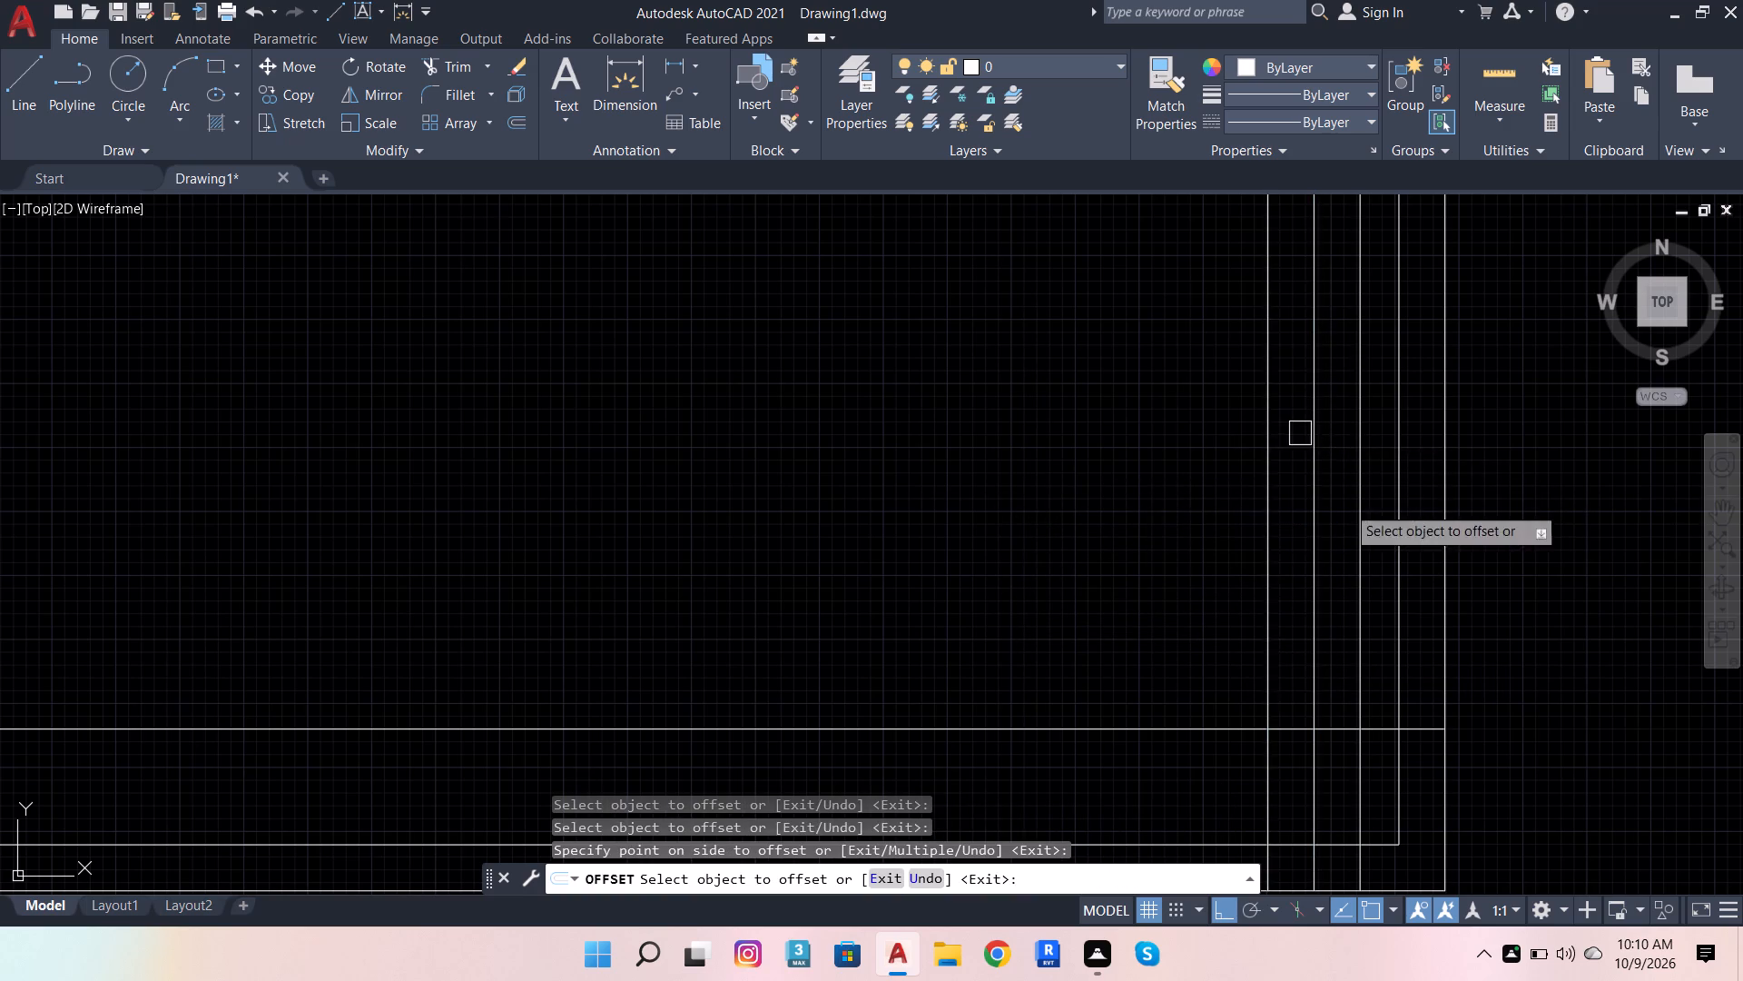
scroll(1393, 528, down, 4)
click(861, 523)
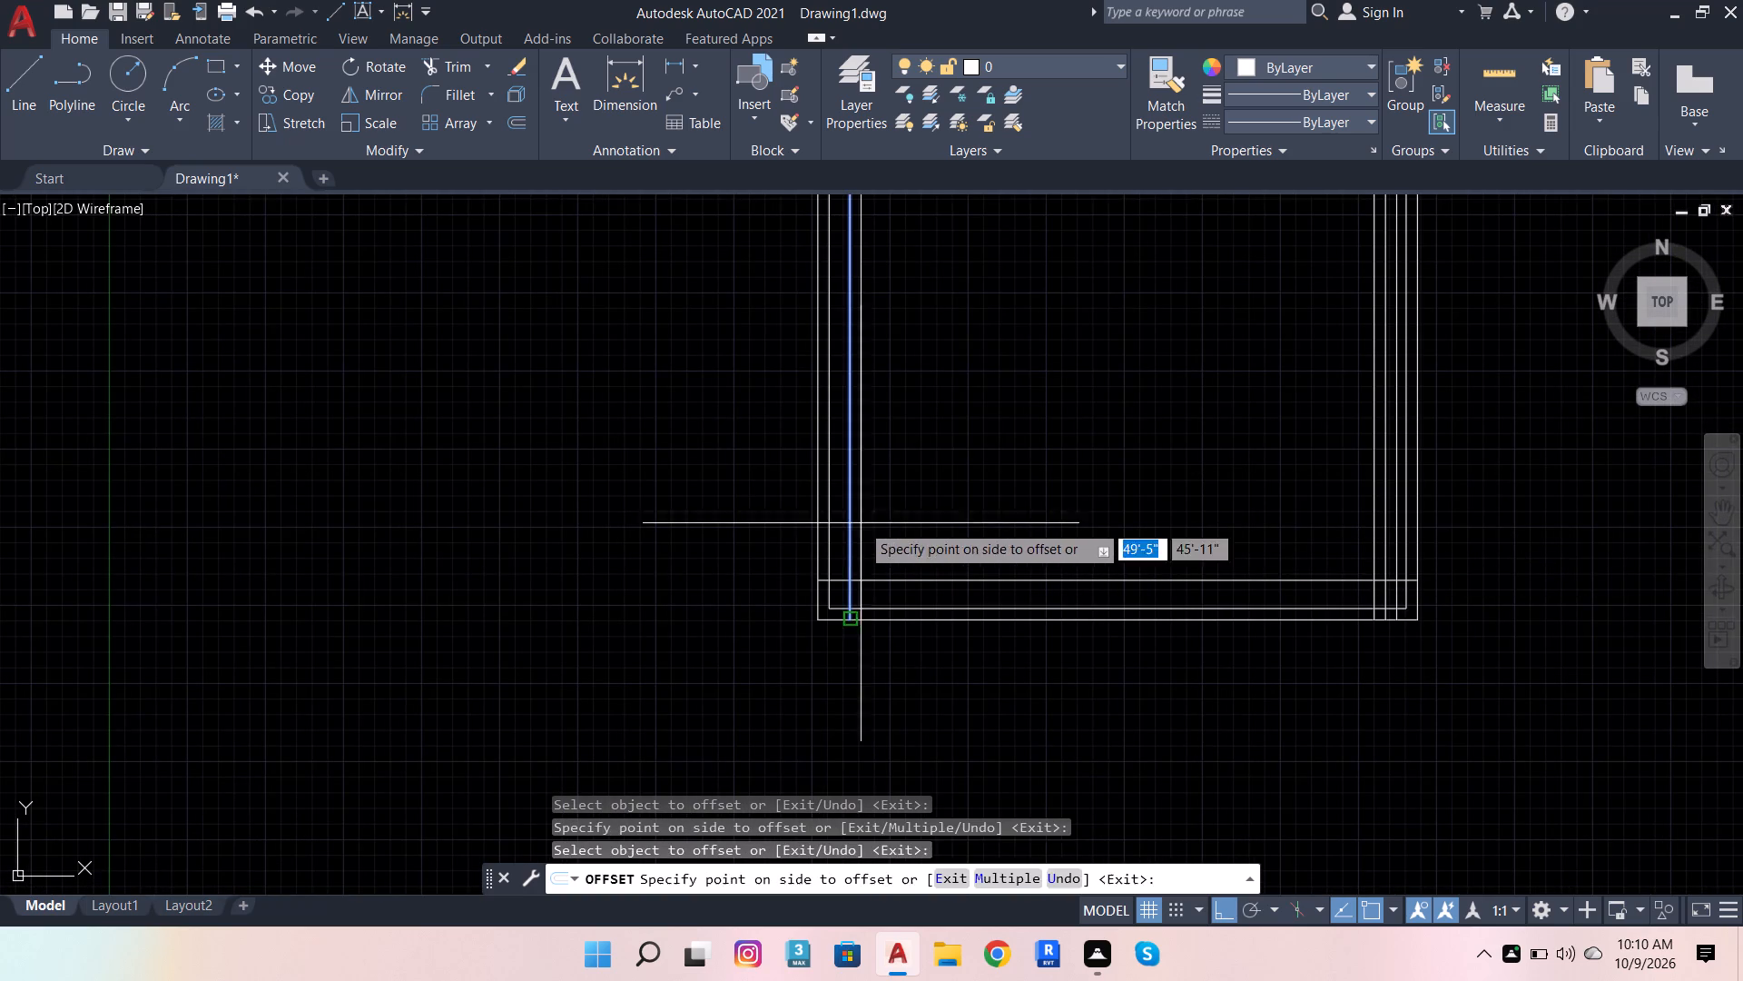
click(933, 511)
click(975, 578)
click(1001, 516)
scroll(1006, 585, down, 1)
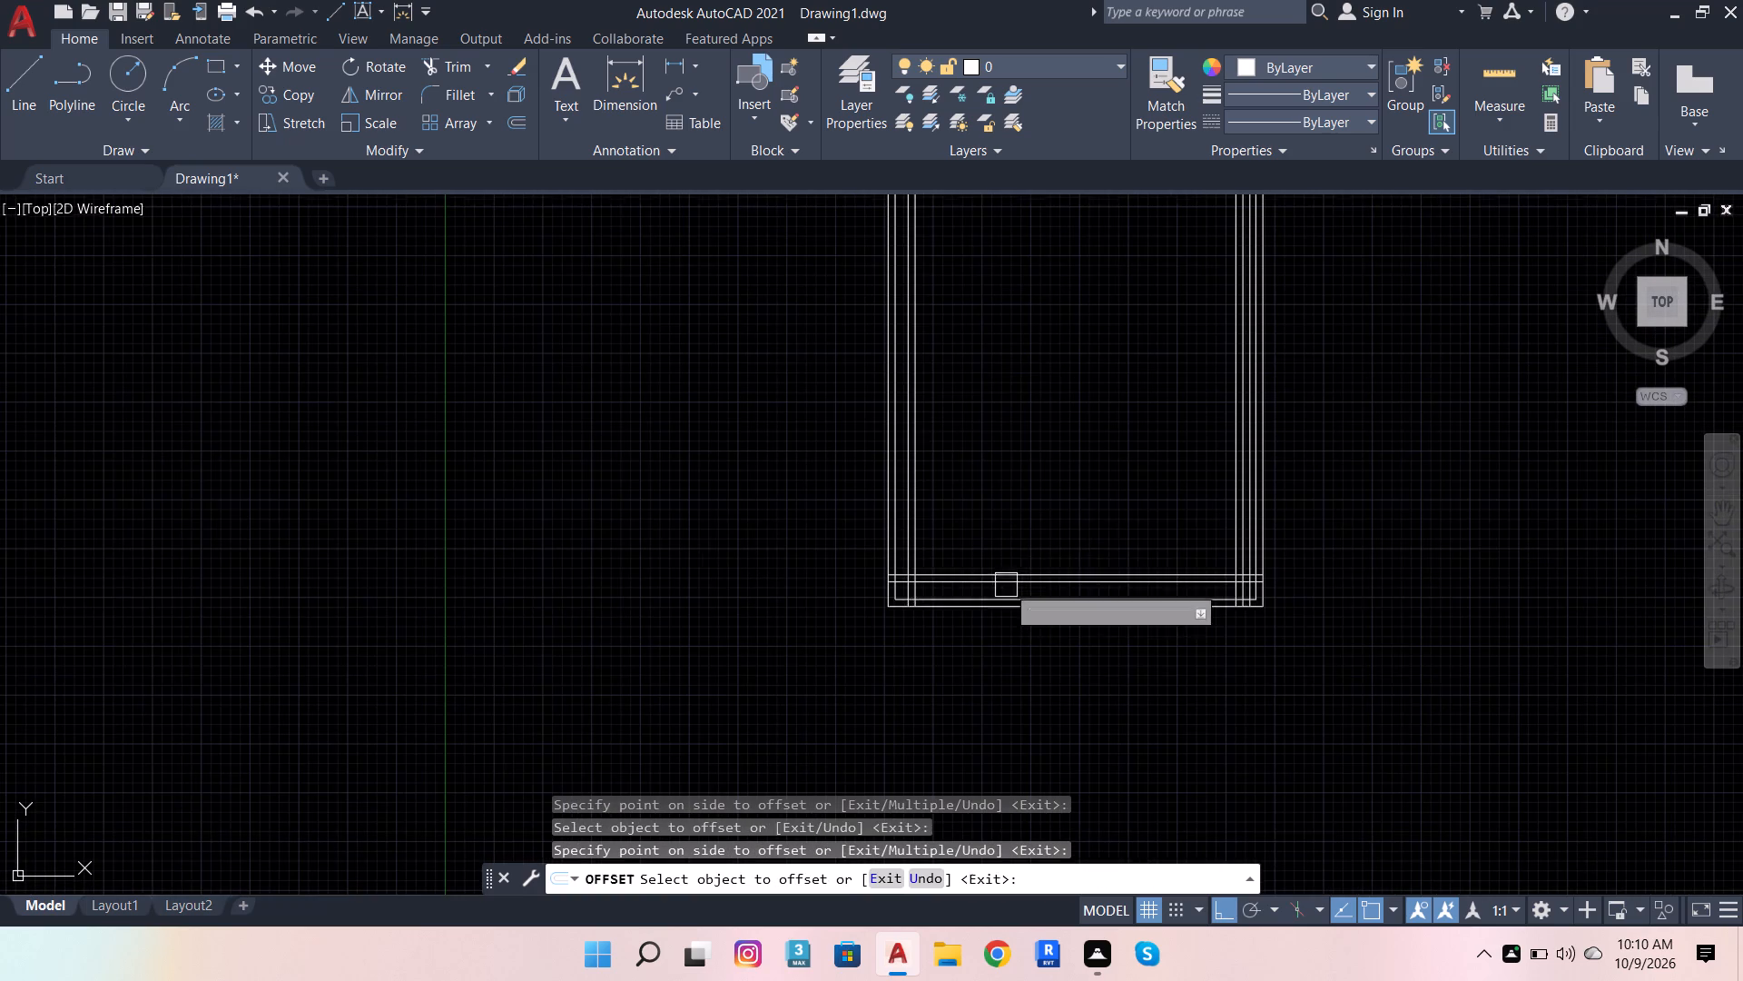
key(space)
scroll(1290, 580, up, 4)
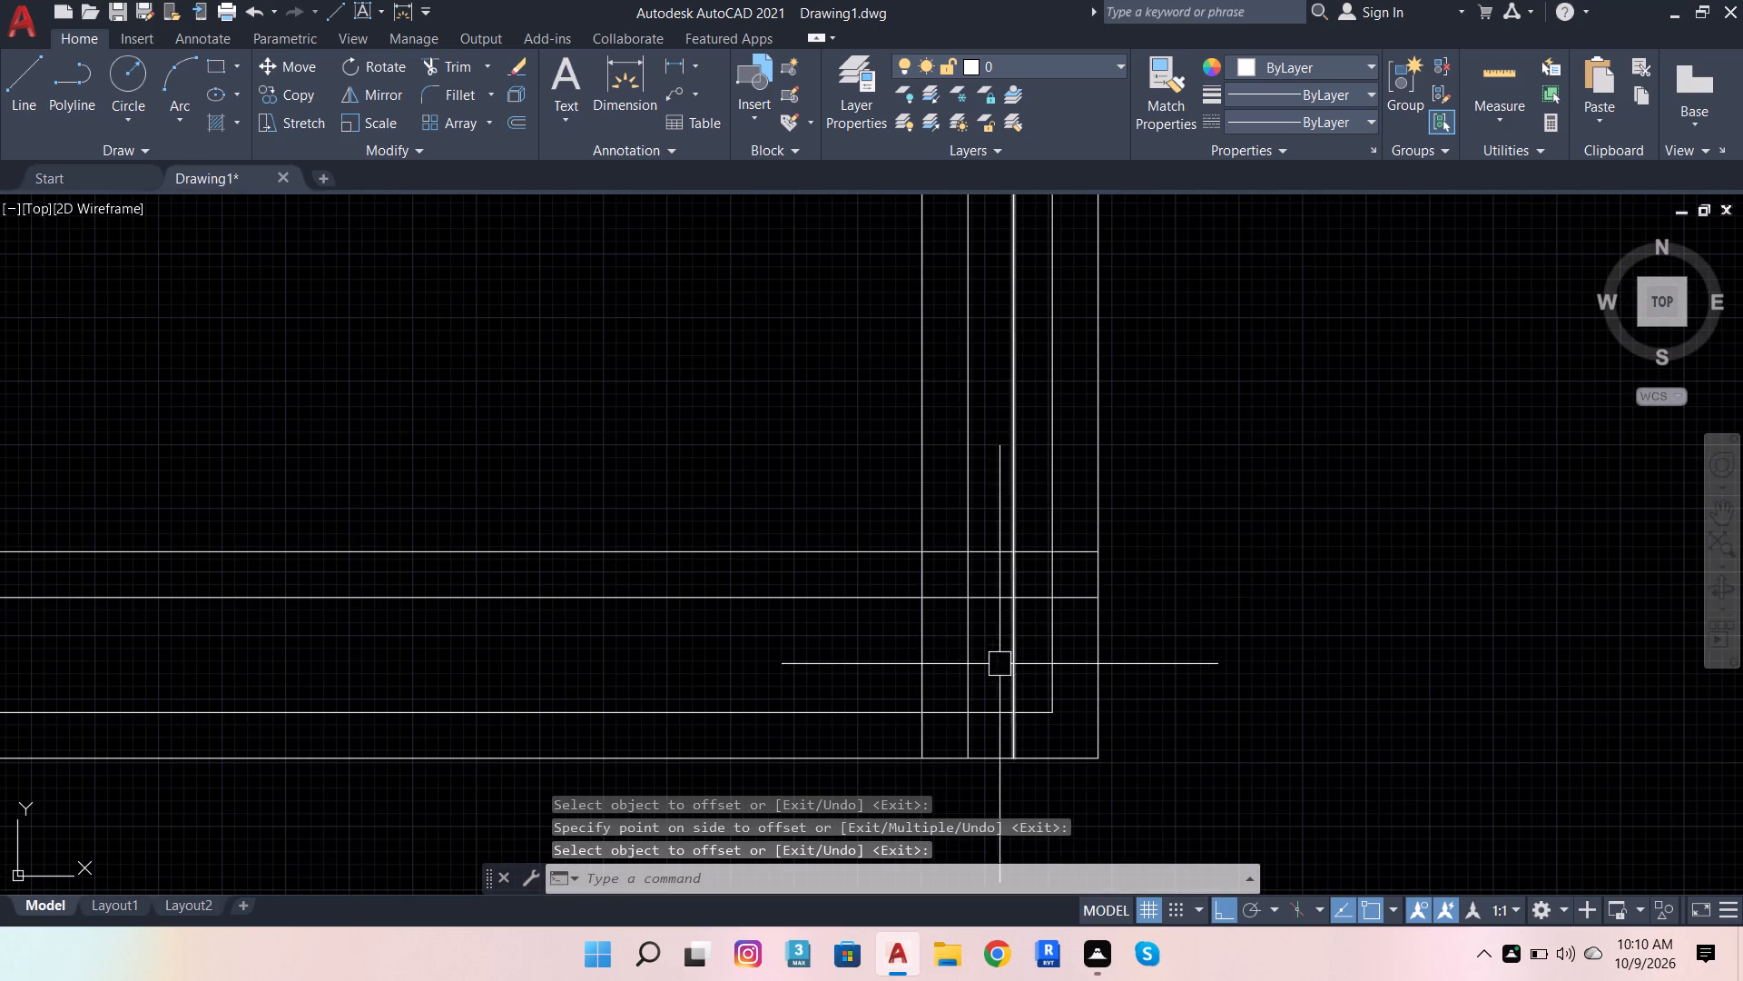
Delete the extra vertical offset line closest to the right outer wall's inner face.
click(1011, 633)
key(Delete)
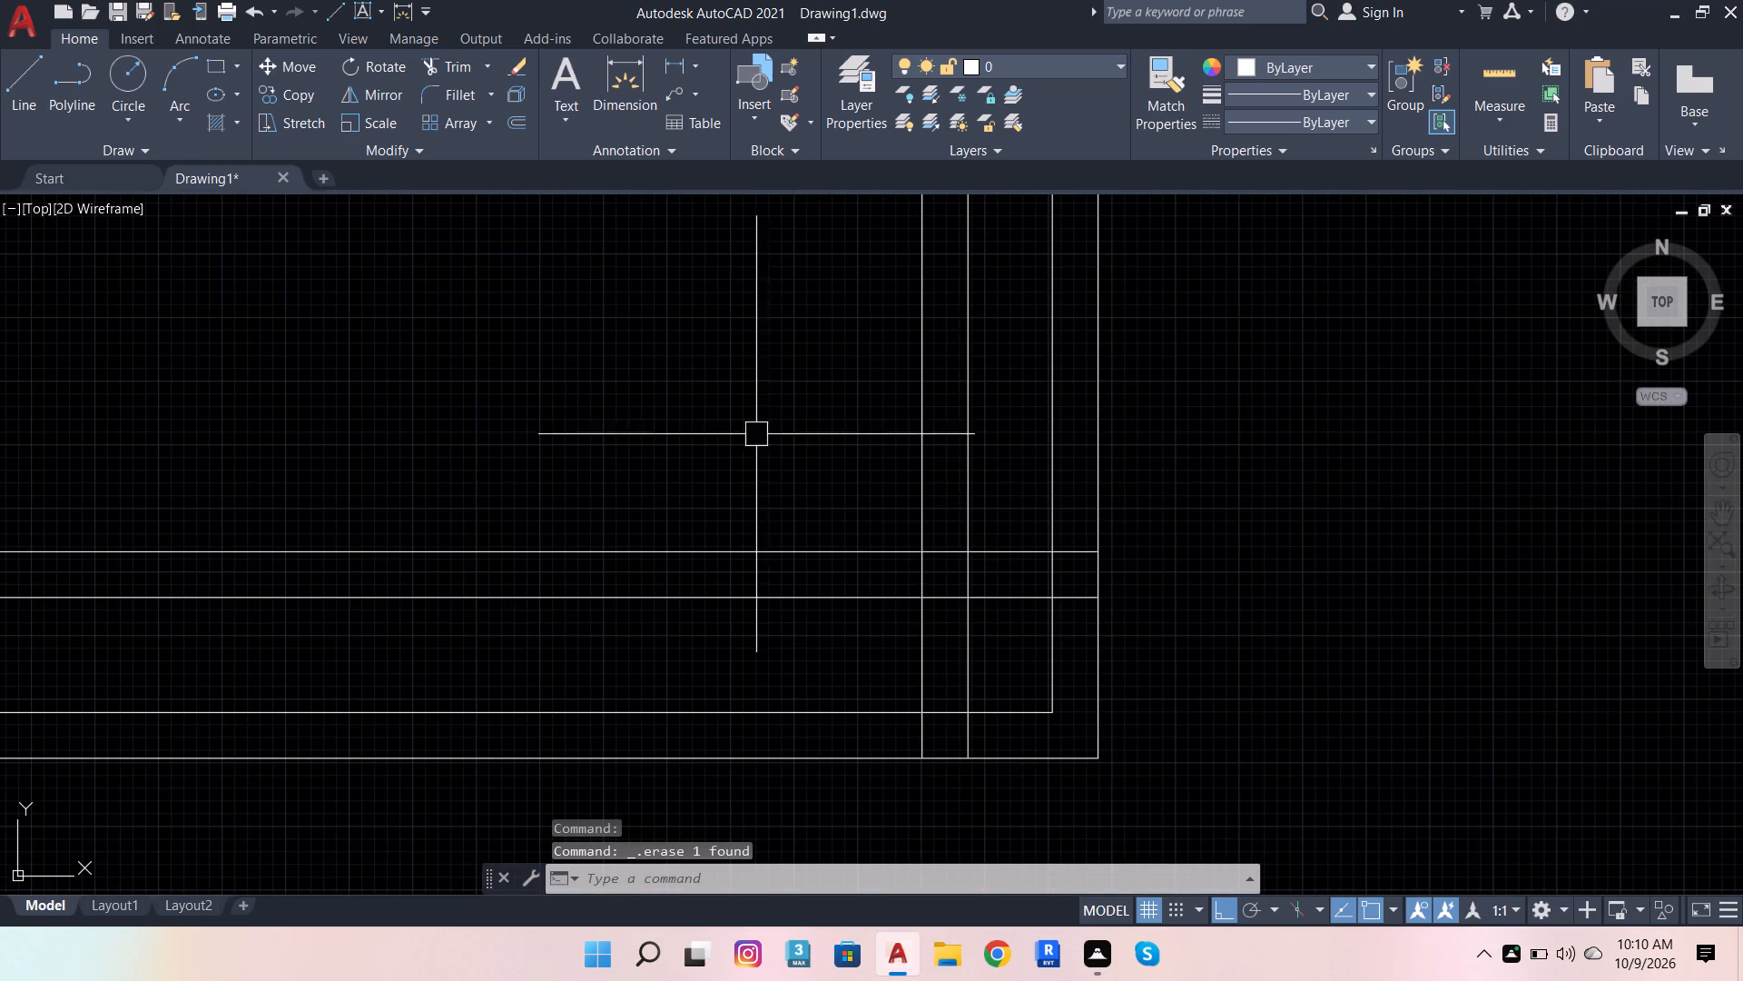
Trim the overlapping interior wall lines at the lower-right corner and their horizontal extensions running to the right outer wall.
click(439, 65)
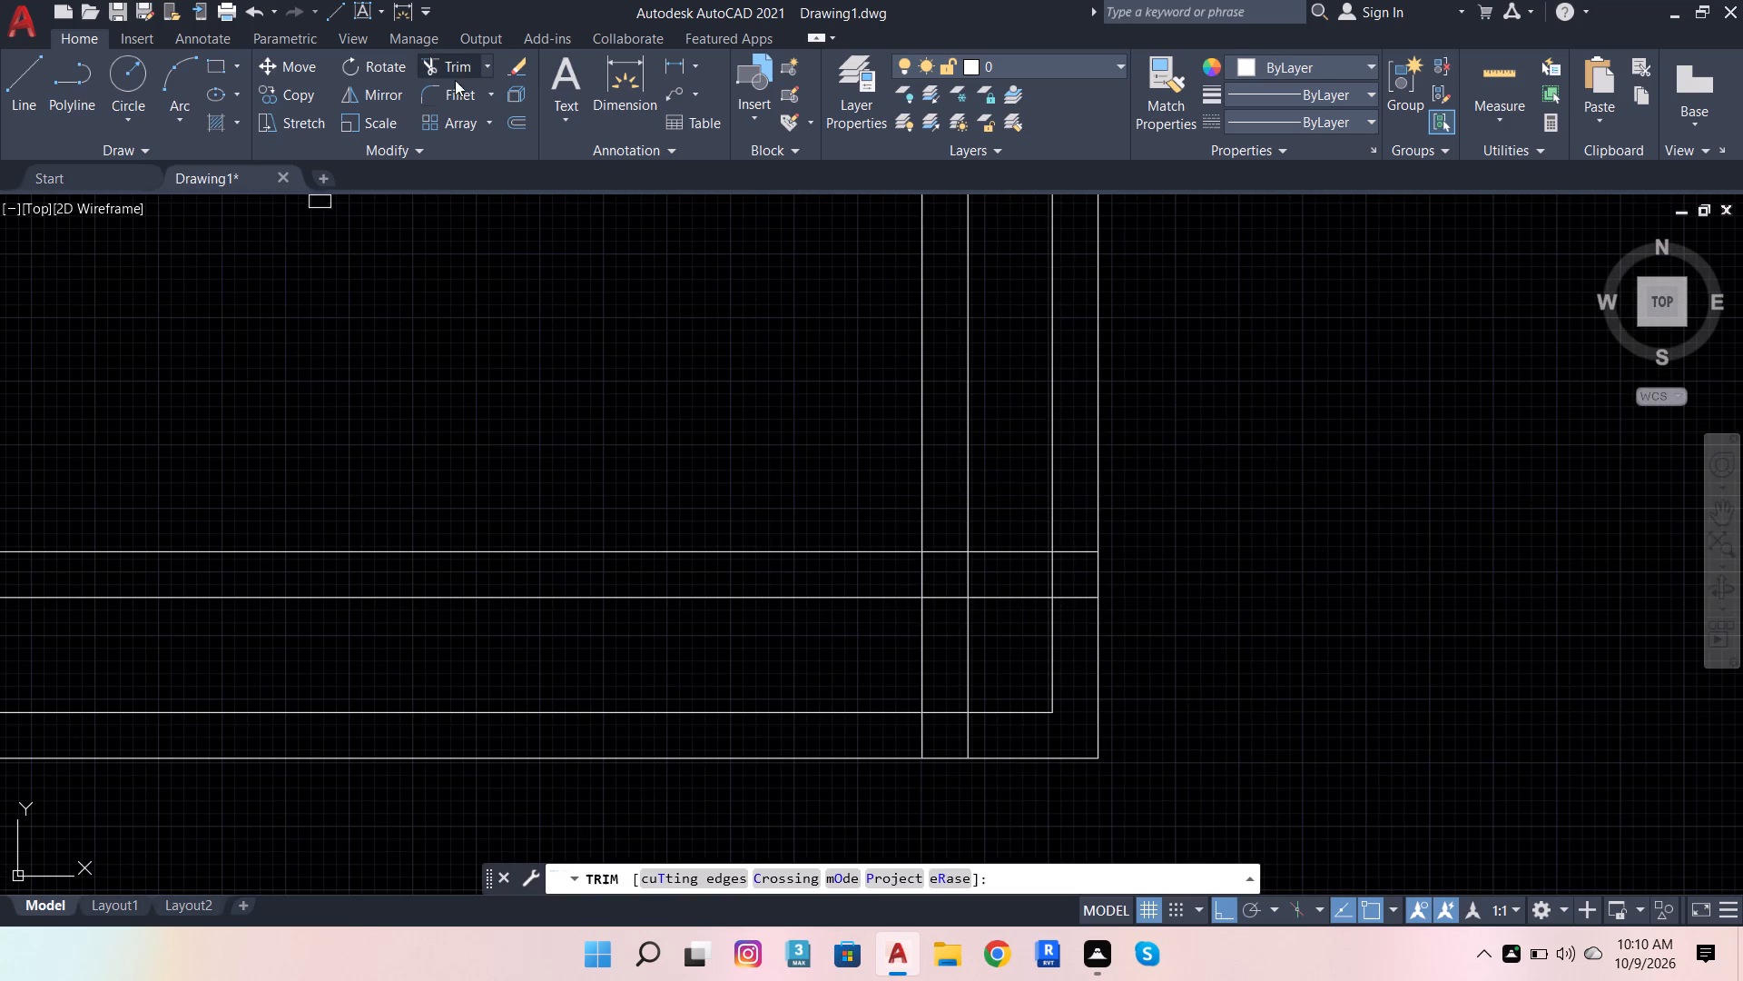
scroll(927, 535, up, 3)
drag(980, 513, 793, 685)
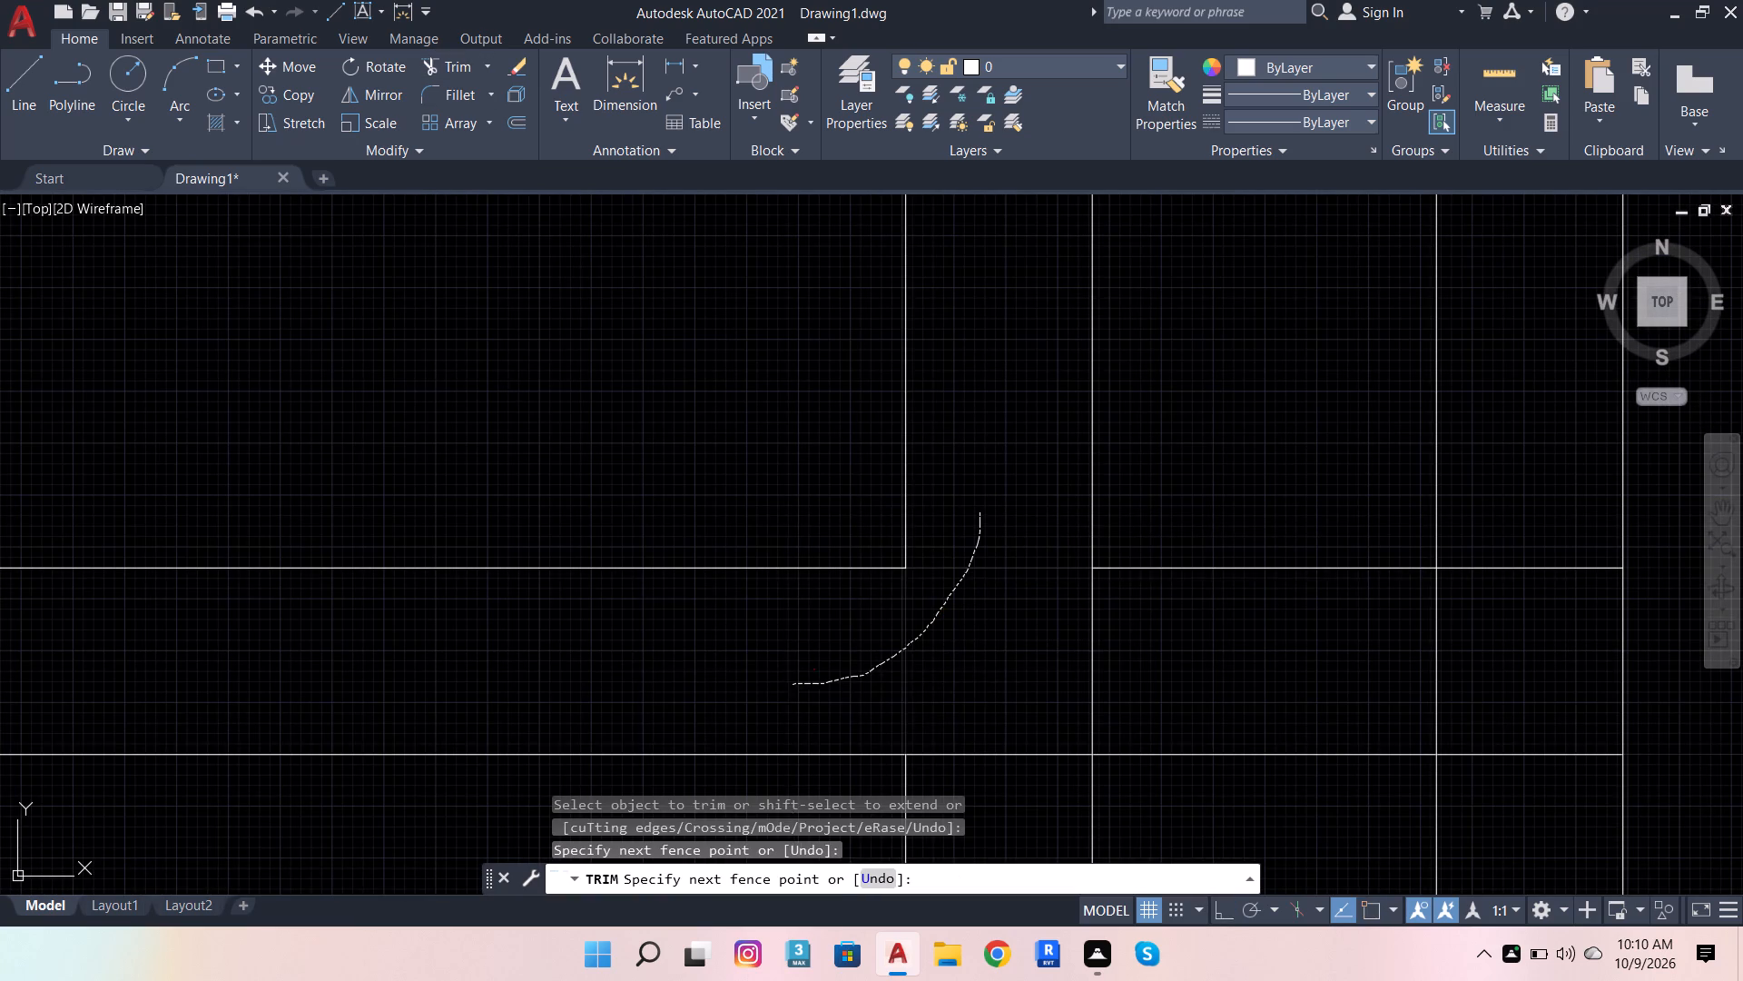
scroll(1030, 524, down, 3)
scroll(1210, 644, down, 2)
scroll(1174, 599, up, 5)
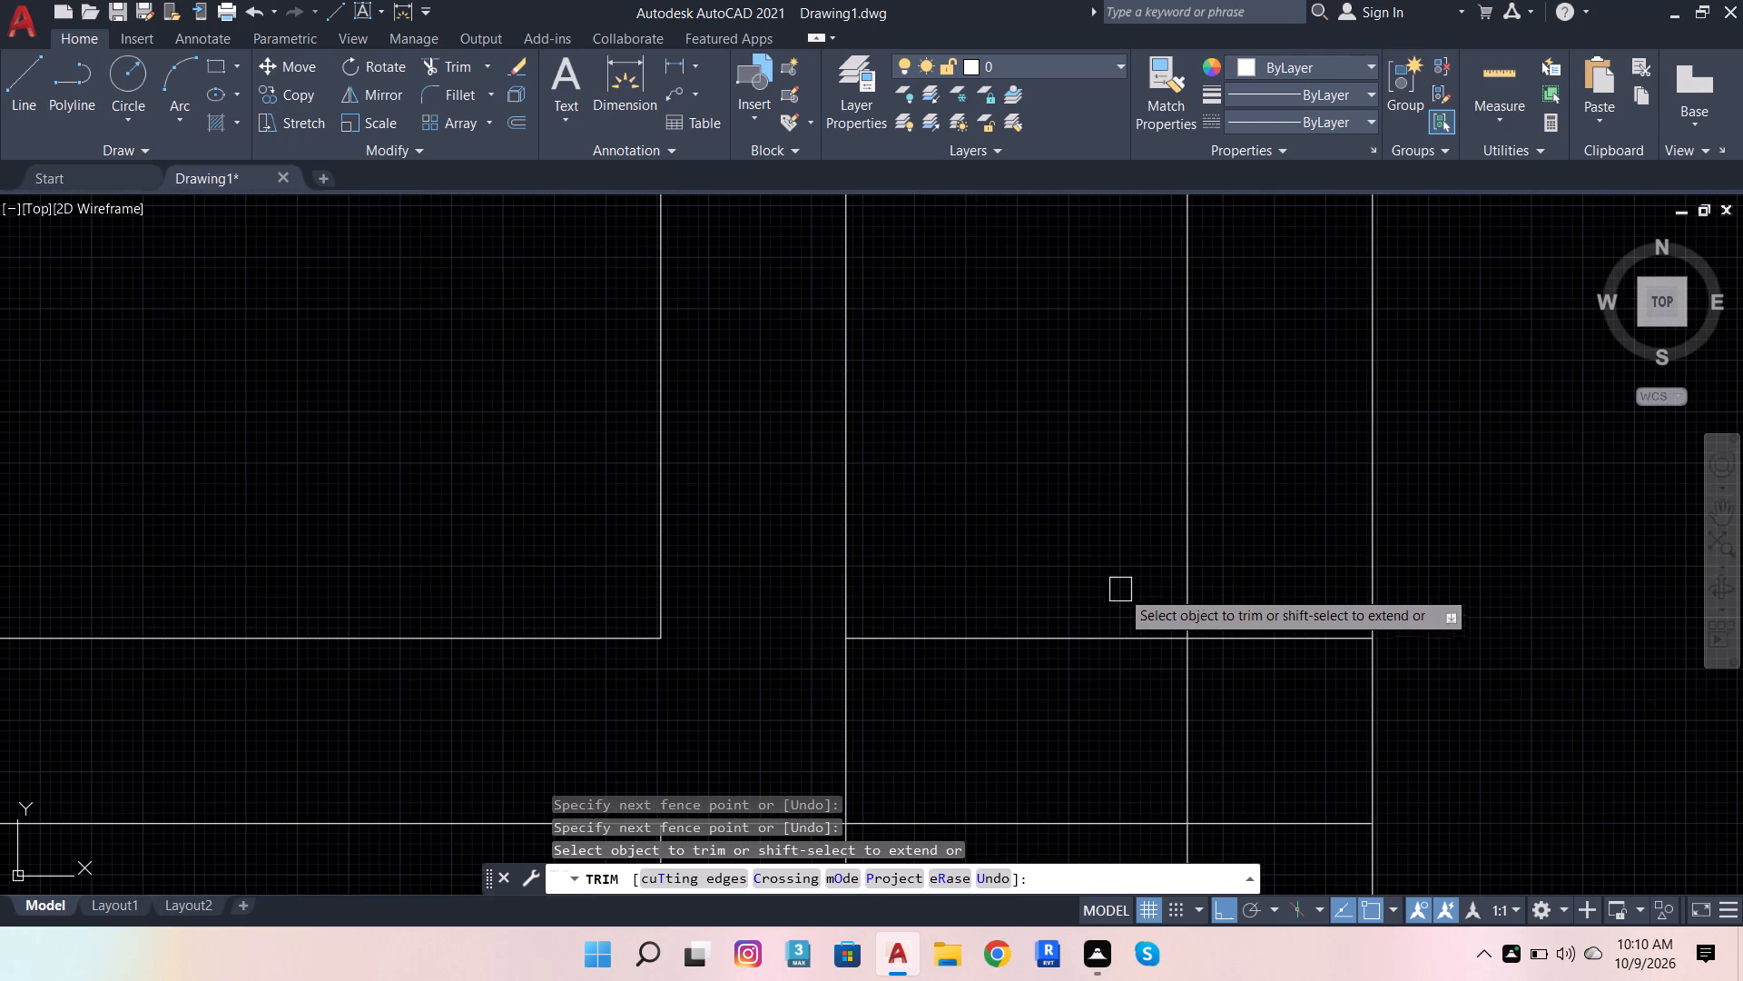
drag(1113, 588, 1062, 829)
scroll(1164, 536, down, 4)
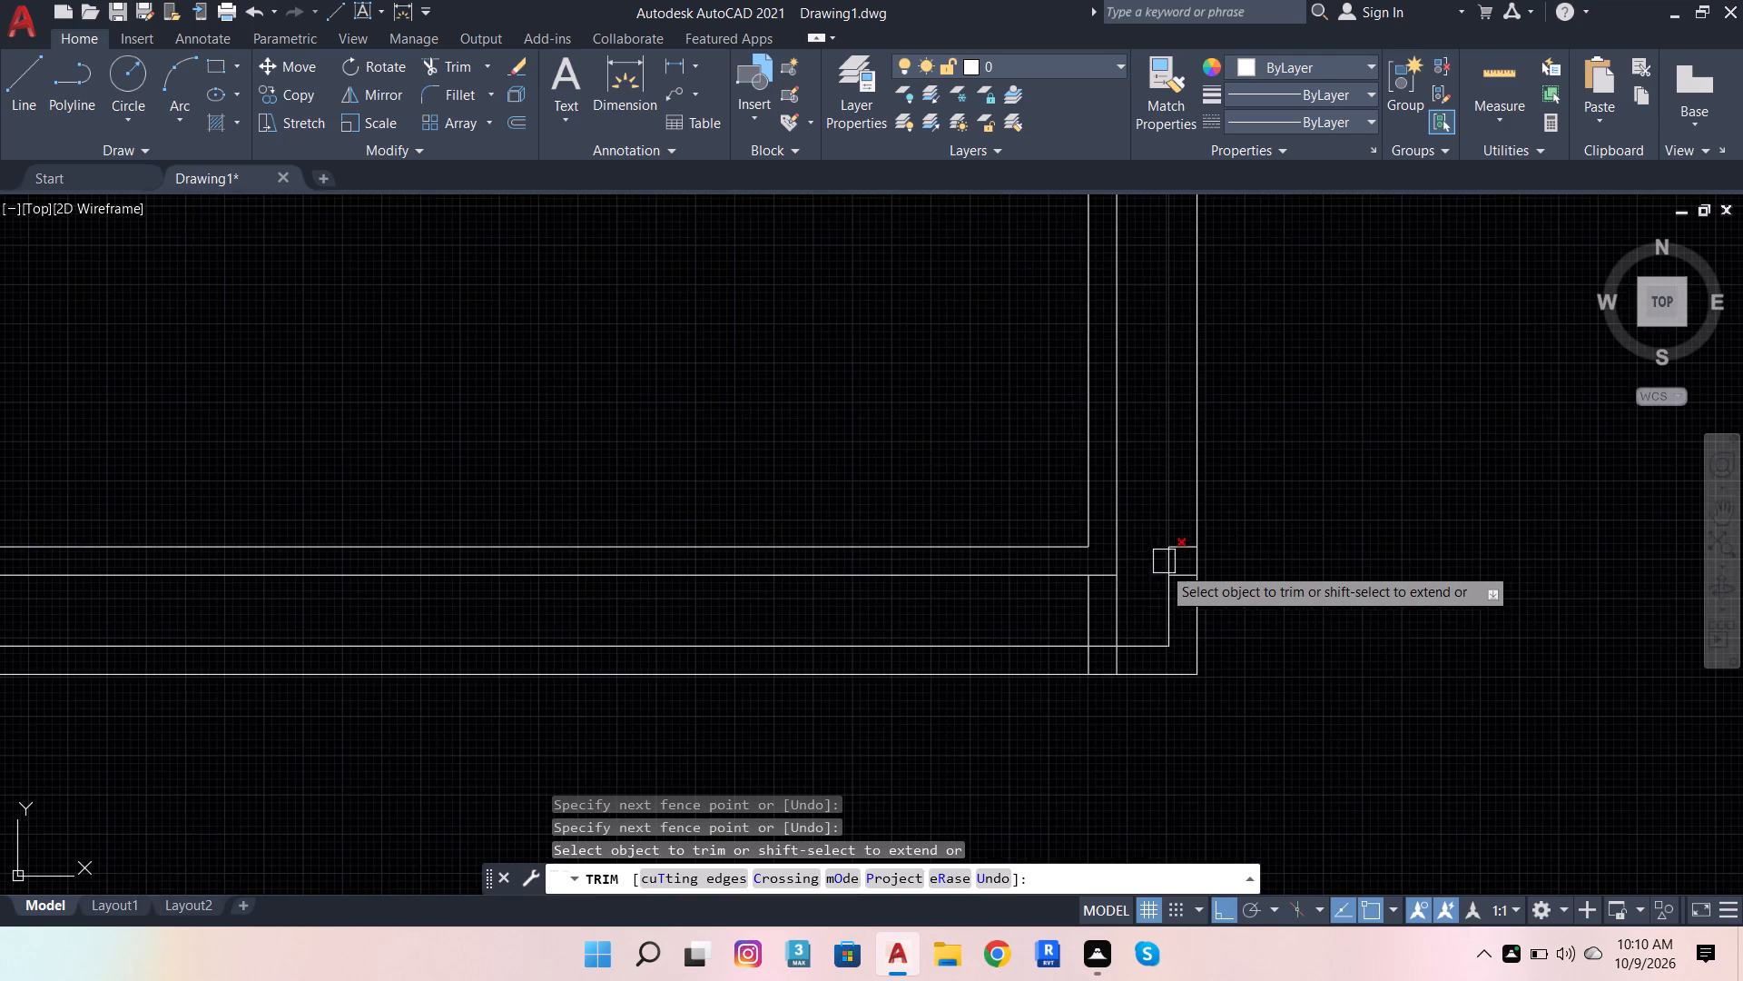
Trim the leftover line stubs below the lower-right interior corner and inside the right and bottom outer wall thicknesses.
scroll(1140, 595, up, 2)
drag(1134, 602, 873, 623)
scroll(1246, 454, up, 2)
drag(1246, 454, 1252, 729)
scroll(1314, 339, down, 8)
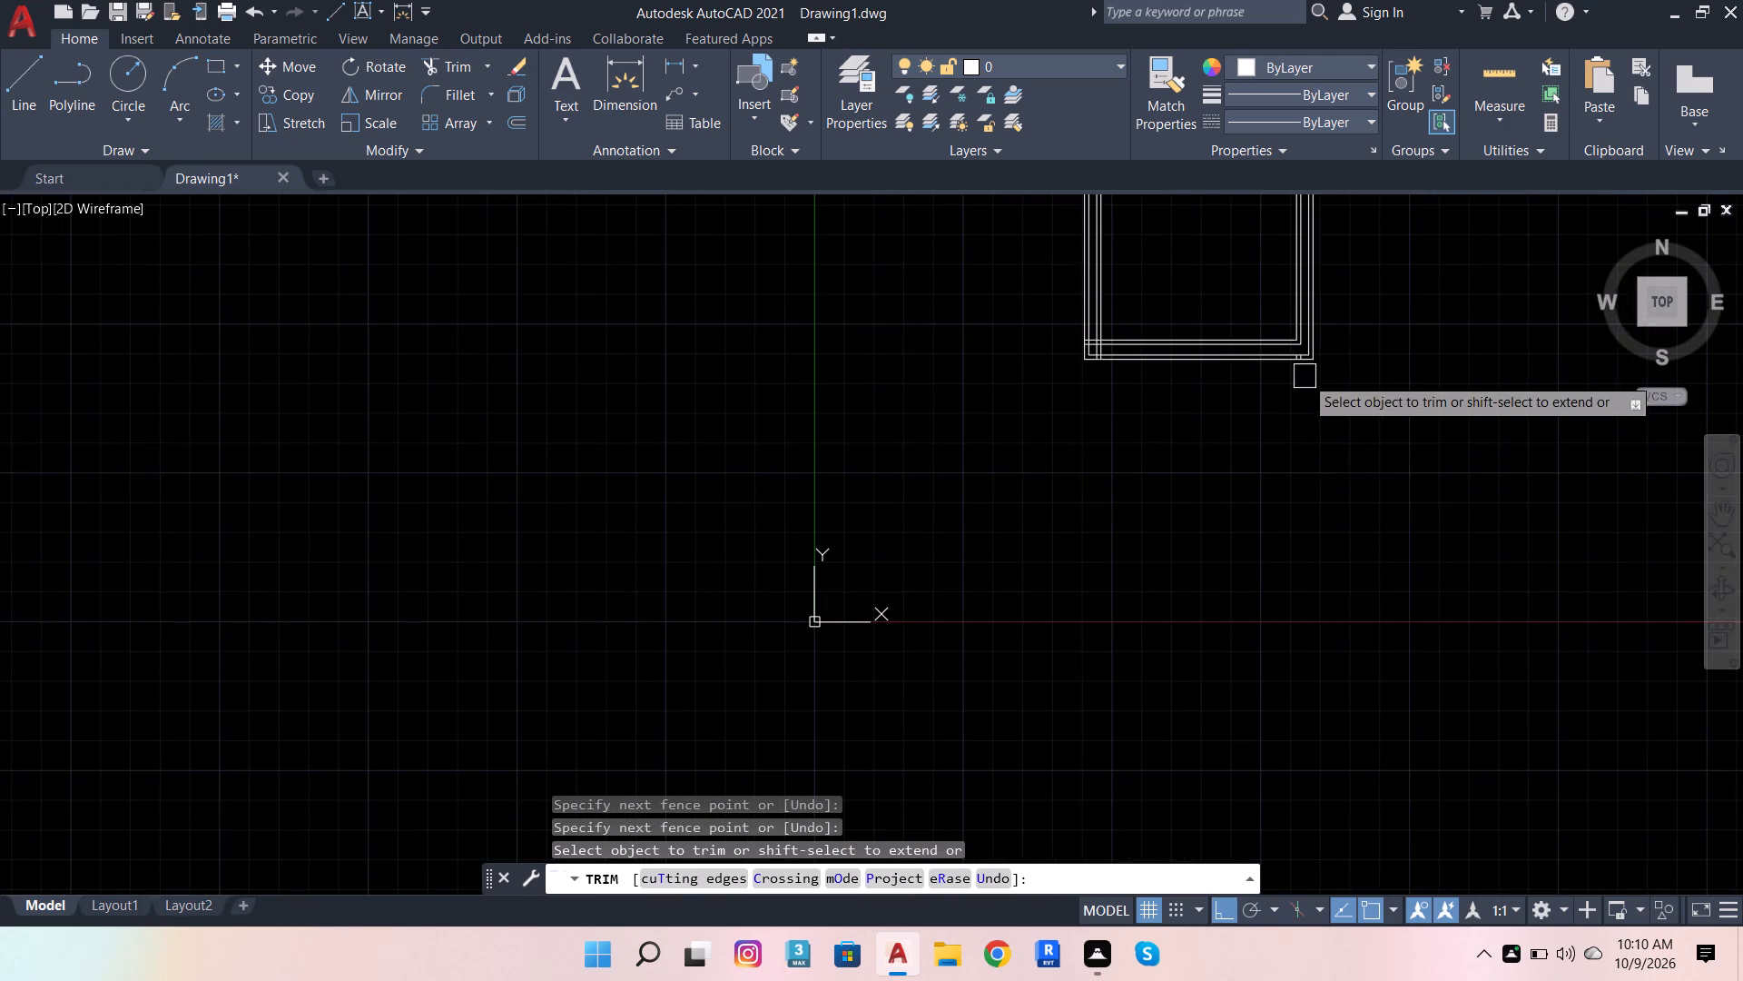
scroll(1324, 307, up, 4)
scroll(1167, 490, up, 4)
drag(1120, 294, 1106, 309)
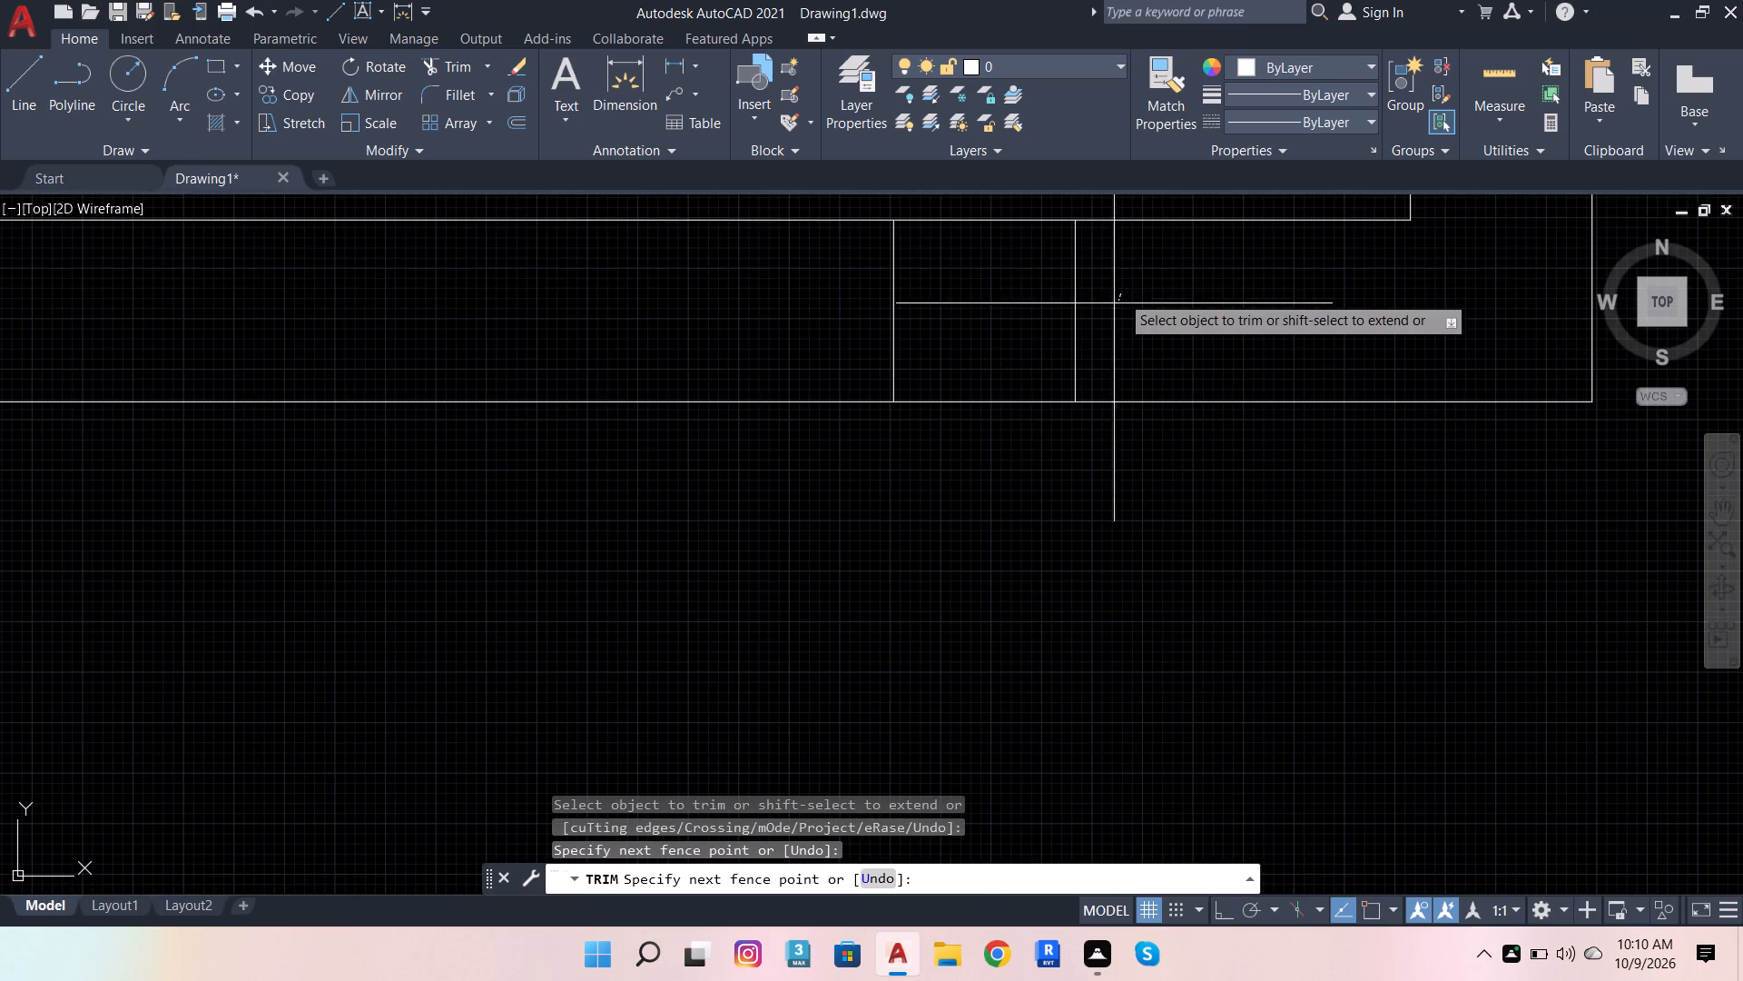
drag(1106, 309, 704, 322)
Trim the interior wall lines into a clean lower-left corner, removing their extensions and the stubs inside the left and bottom outer walls.
scroll(1078, 482, down, 8)
scroll(782, 521, up, 5)
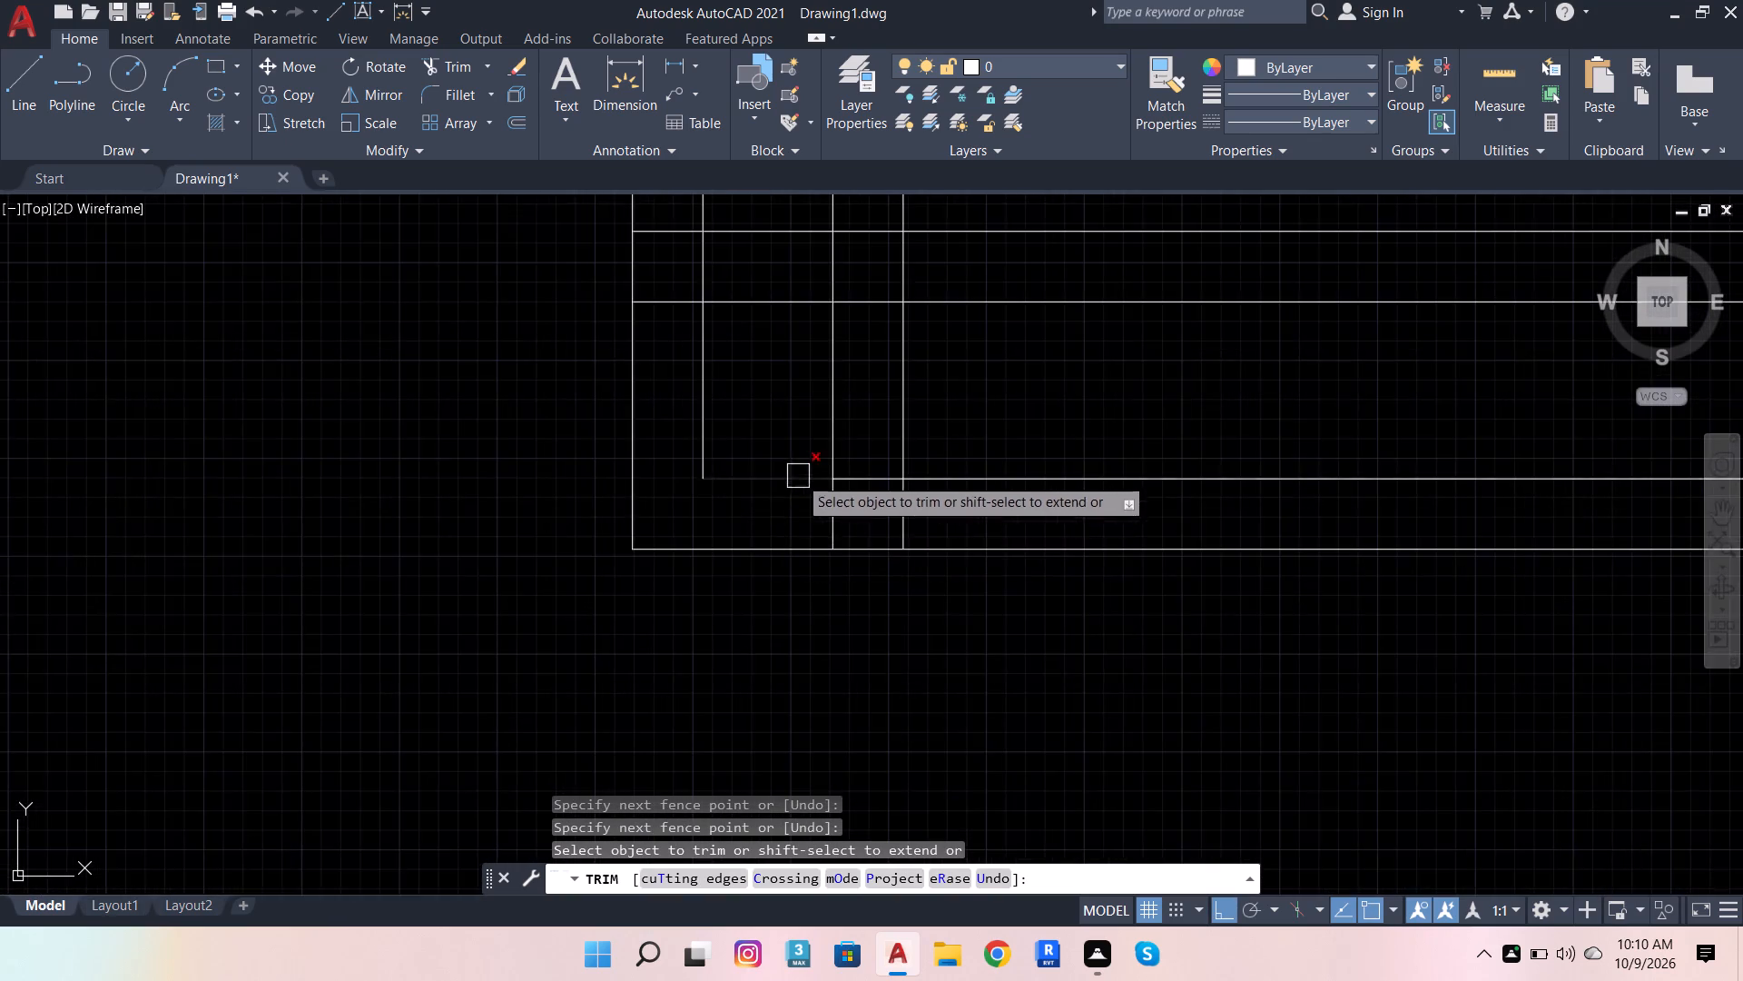
scroll(802, 503, down, 1)
scroll(852, 326, up, 2)
drag(840, 315, 933, 406)
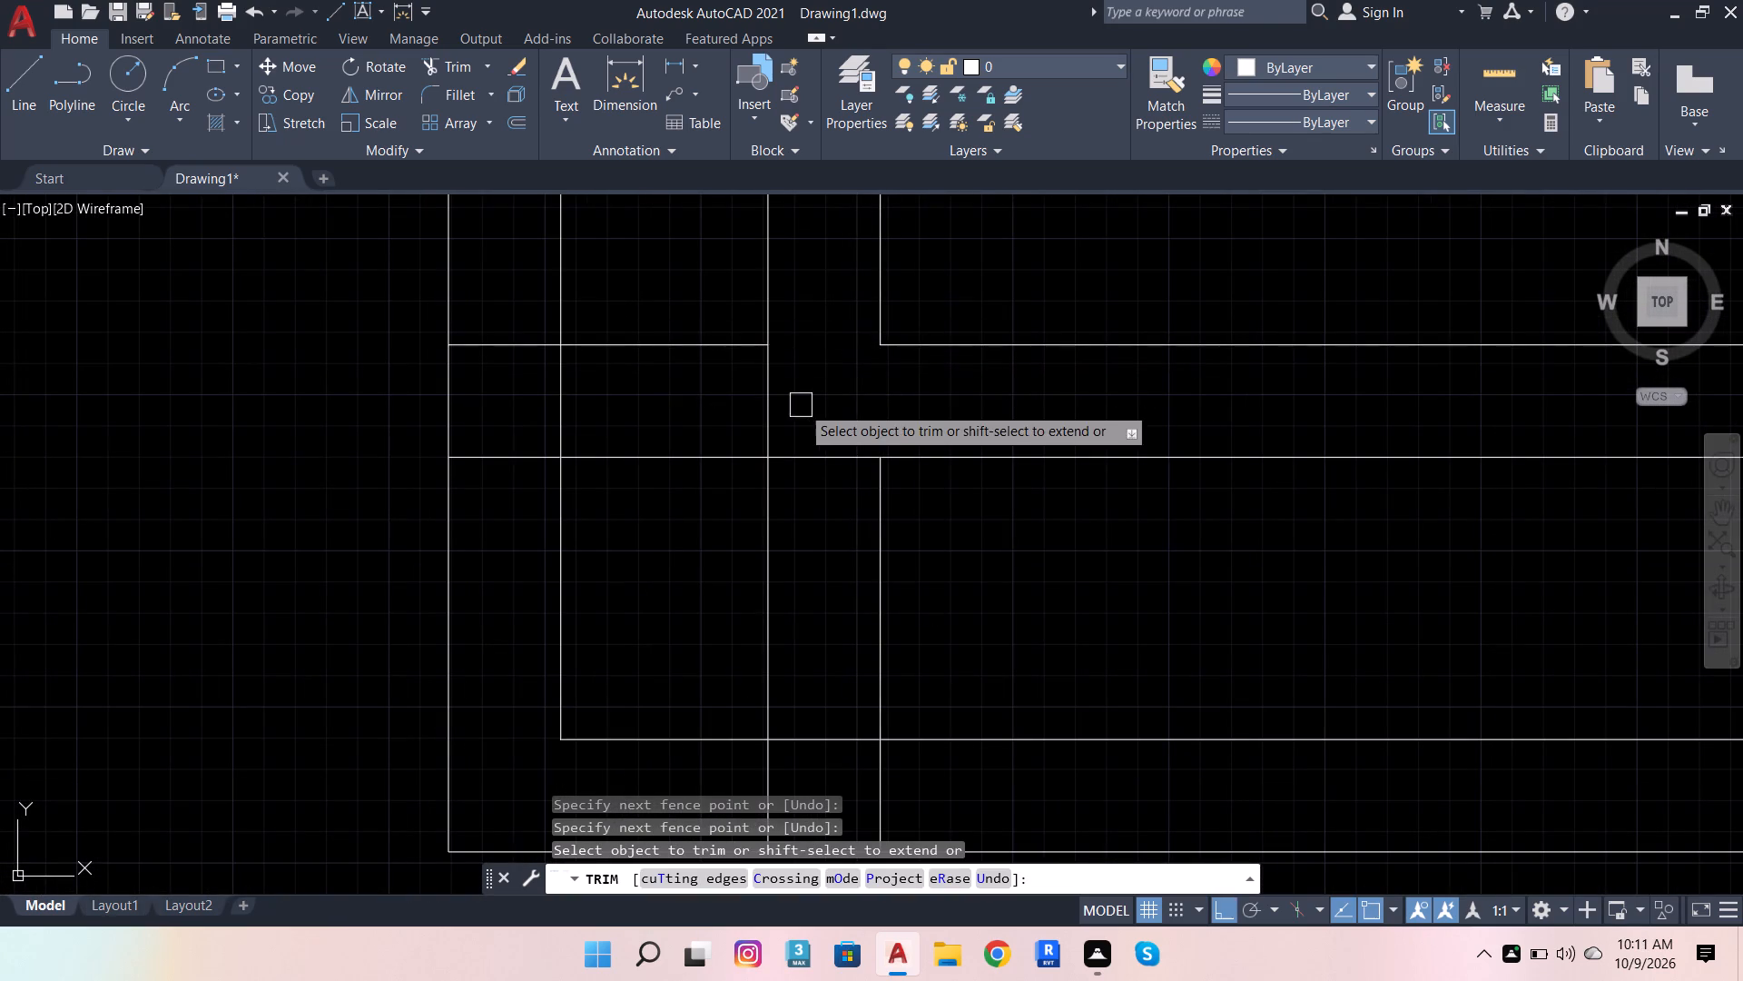
drag(622, 306, 950, 556)
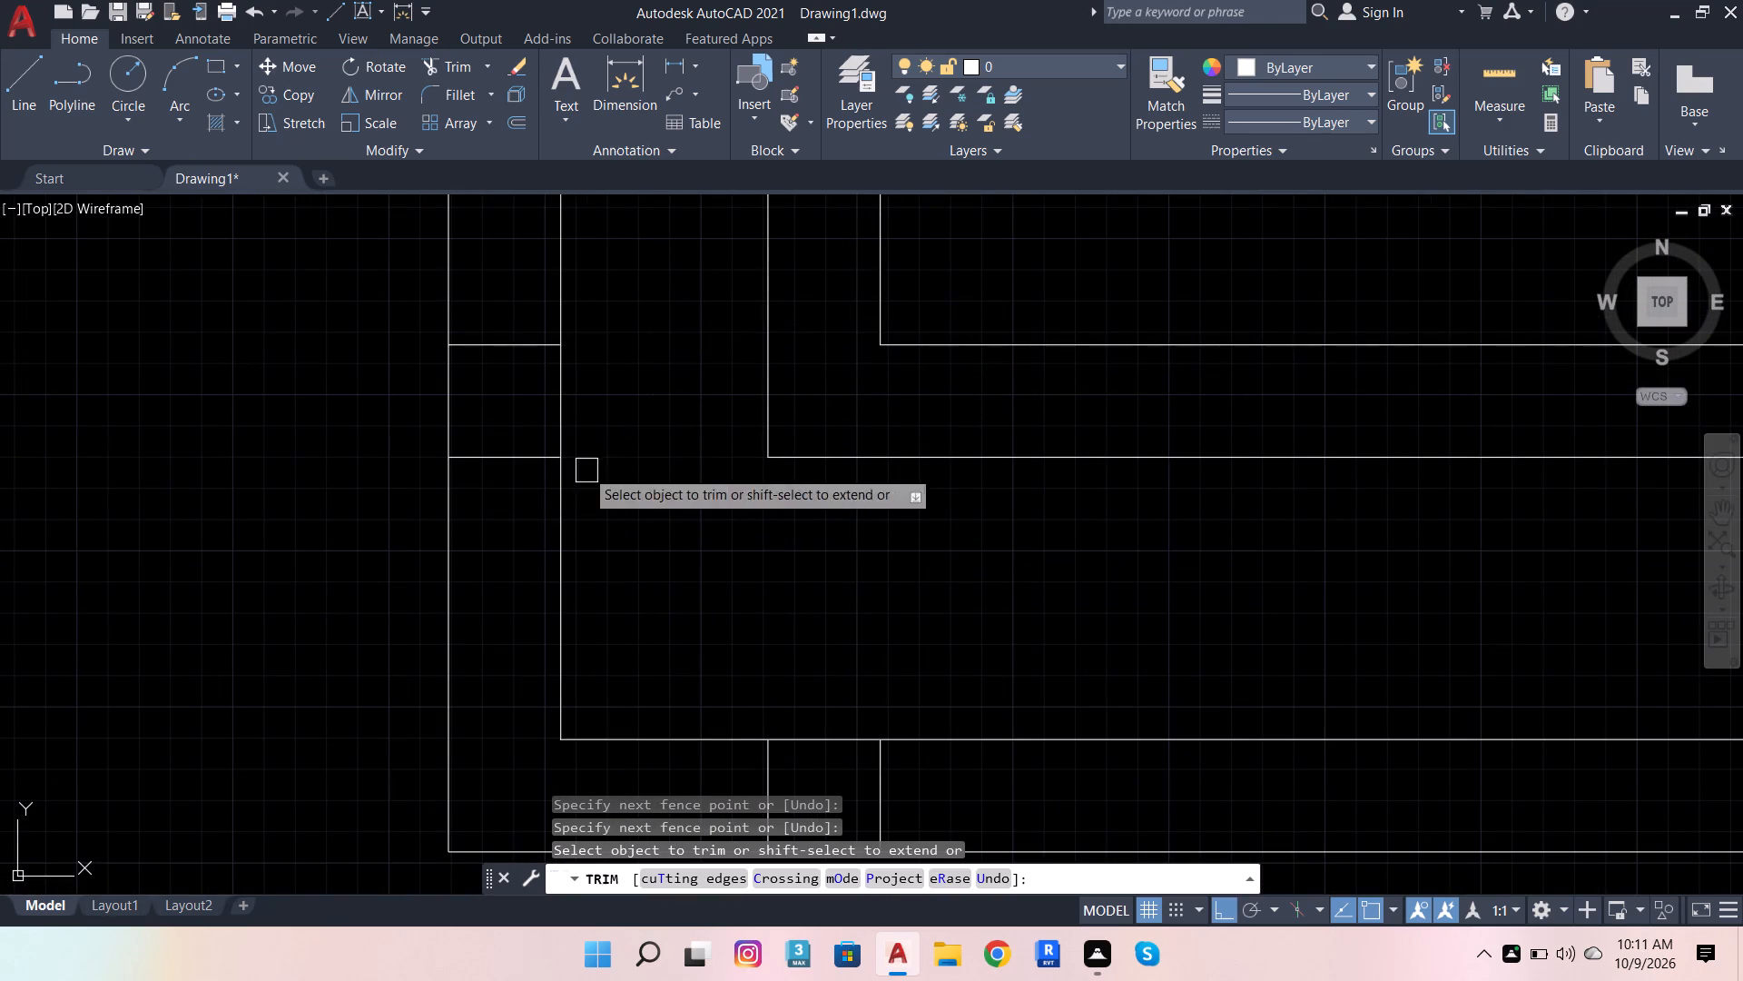
drag(526, 301, 519, 506)
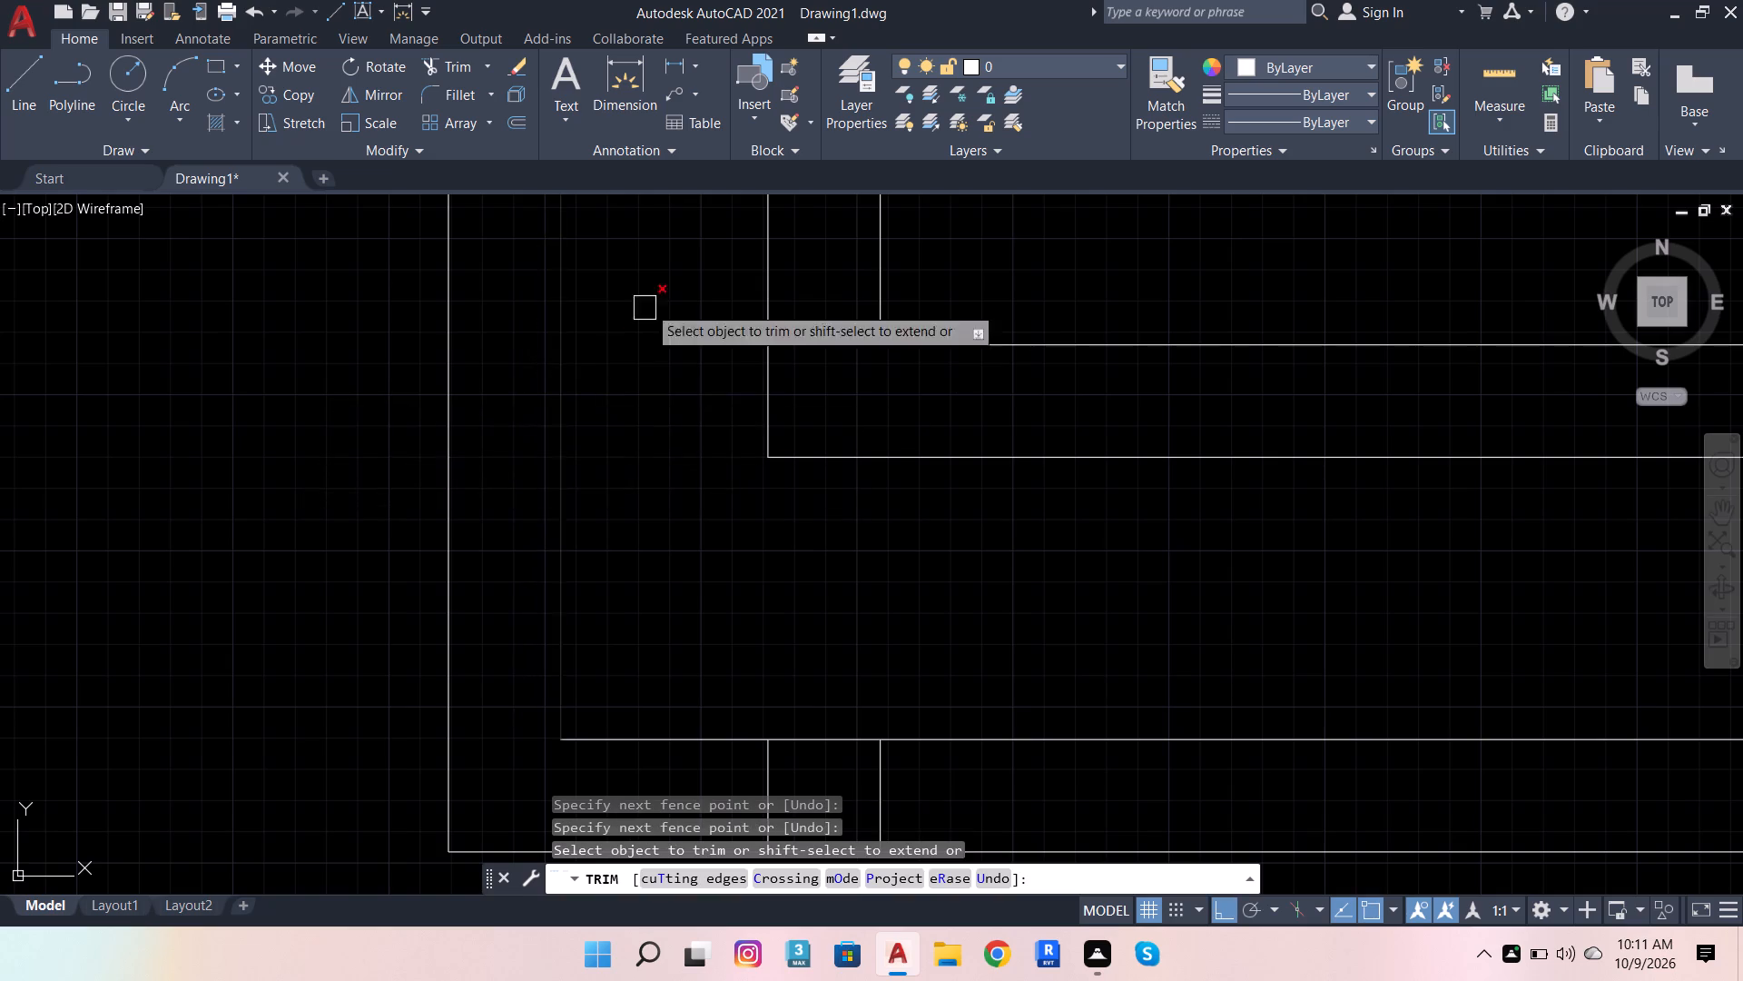
scroll(682, 284, down, 3)
scroll(752, 435, up, 4)
drag(768, 343, 761, 348)
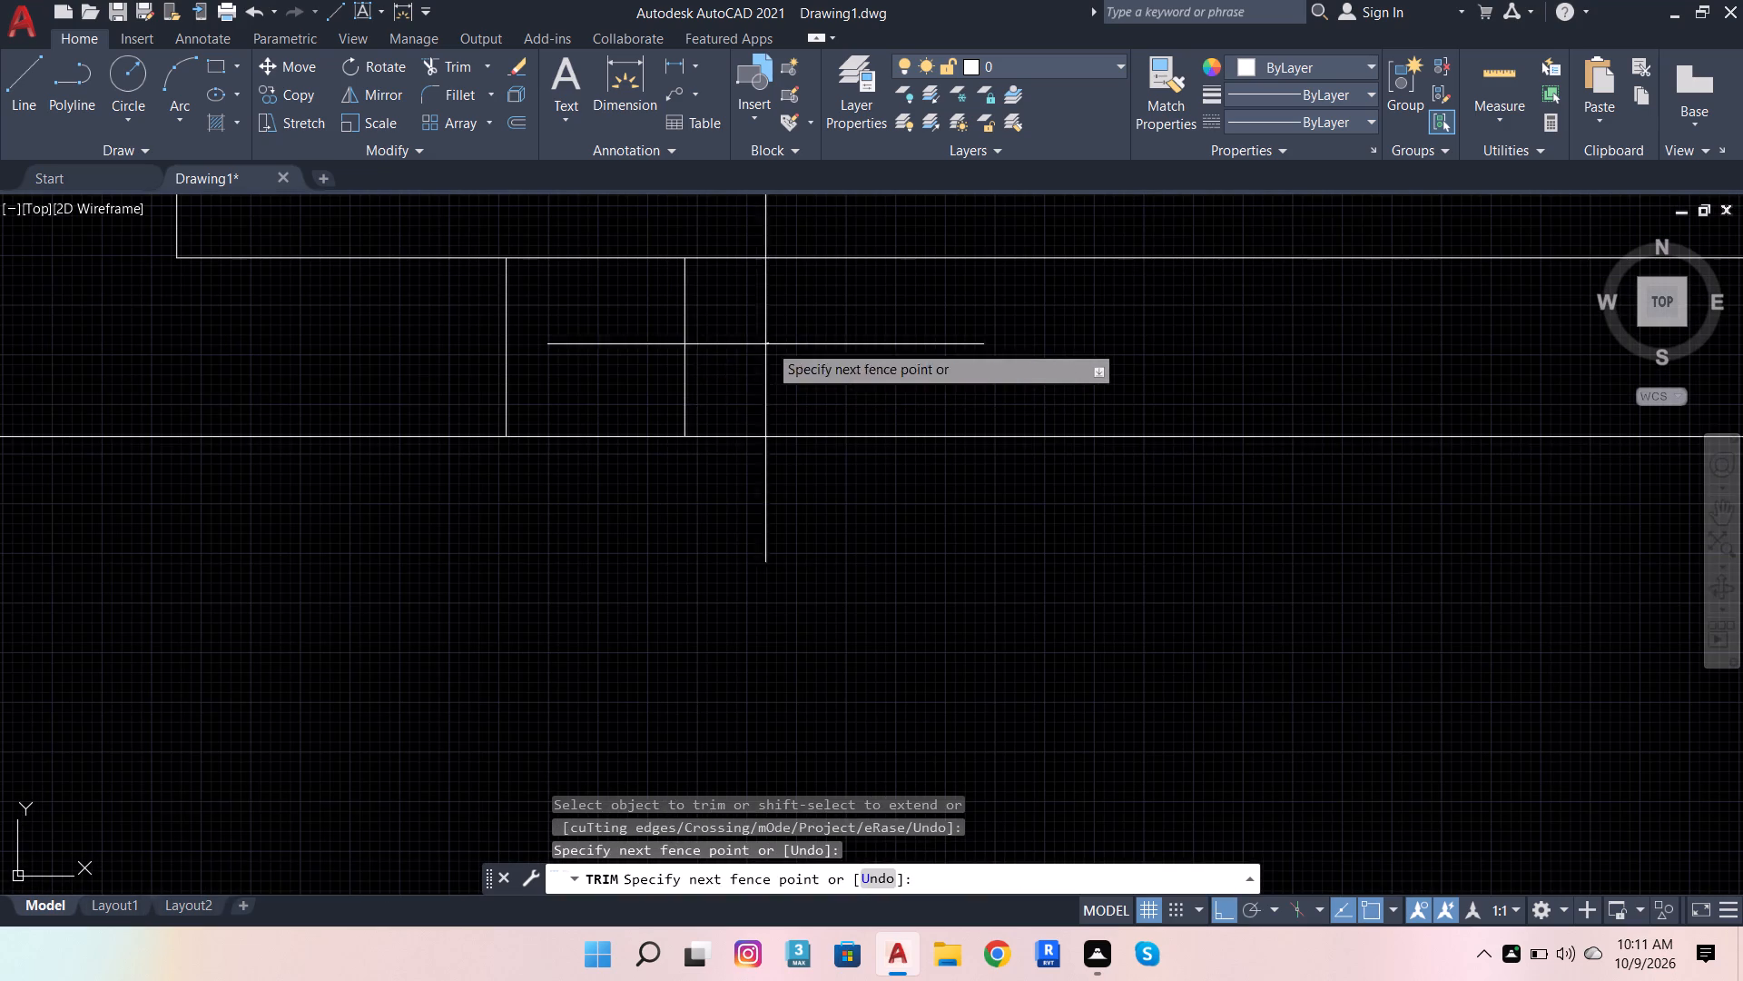
drag(761, 348, 414, 373)
Trim the ends of both vertical interior line pairs inside the top outer wall's thickness and end the Trim command.
scroll(610, 483, down, 9)
scroll(579, 226, up, 3)
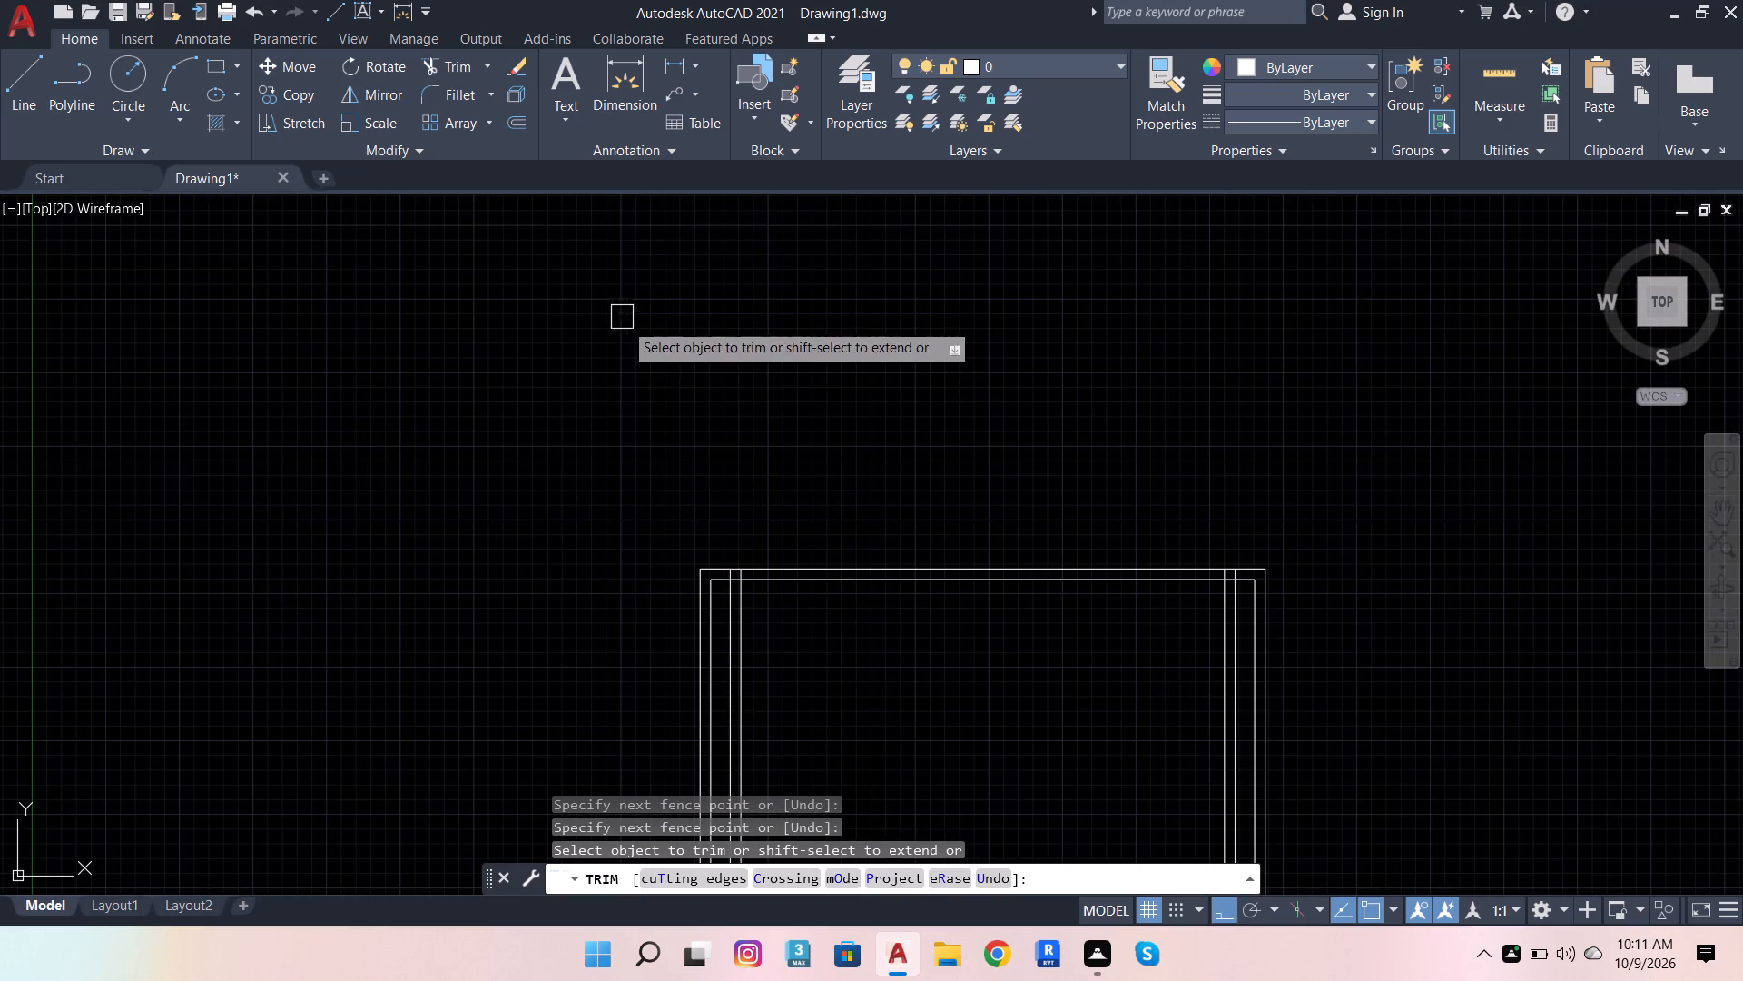
scroll(657, 375, down, 1)
scroll(694, 521, up, 6)
scroll(714, 482, down, 1)
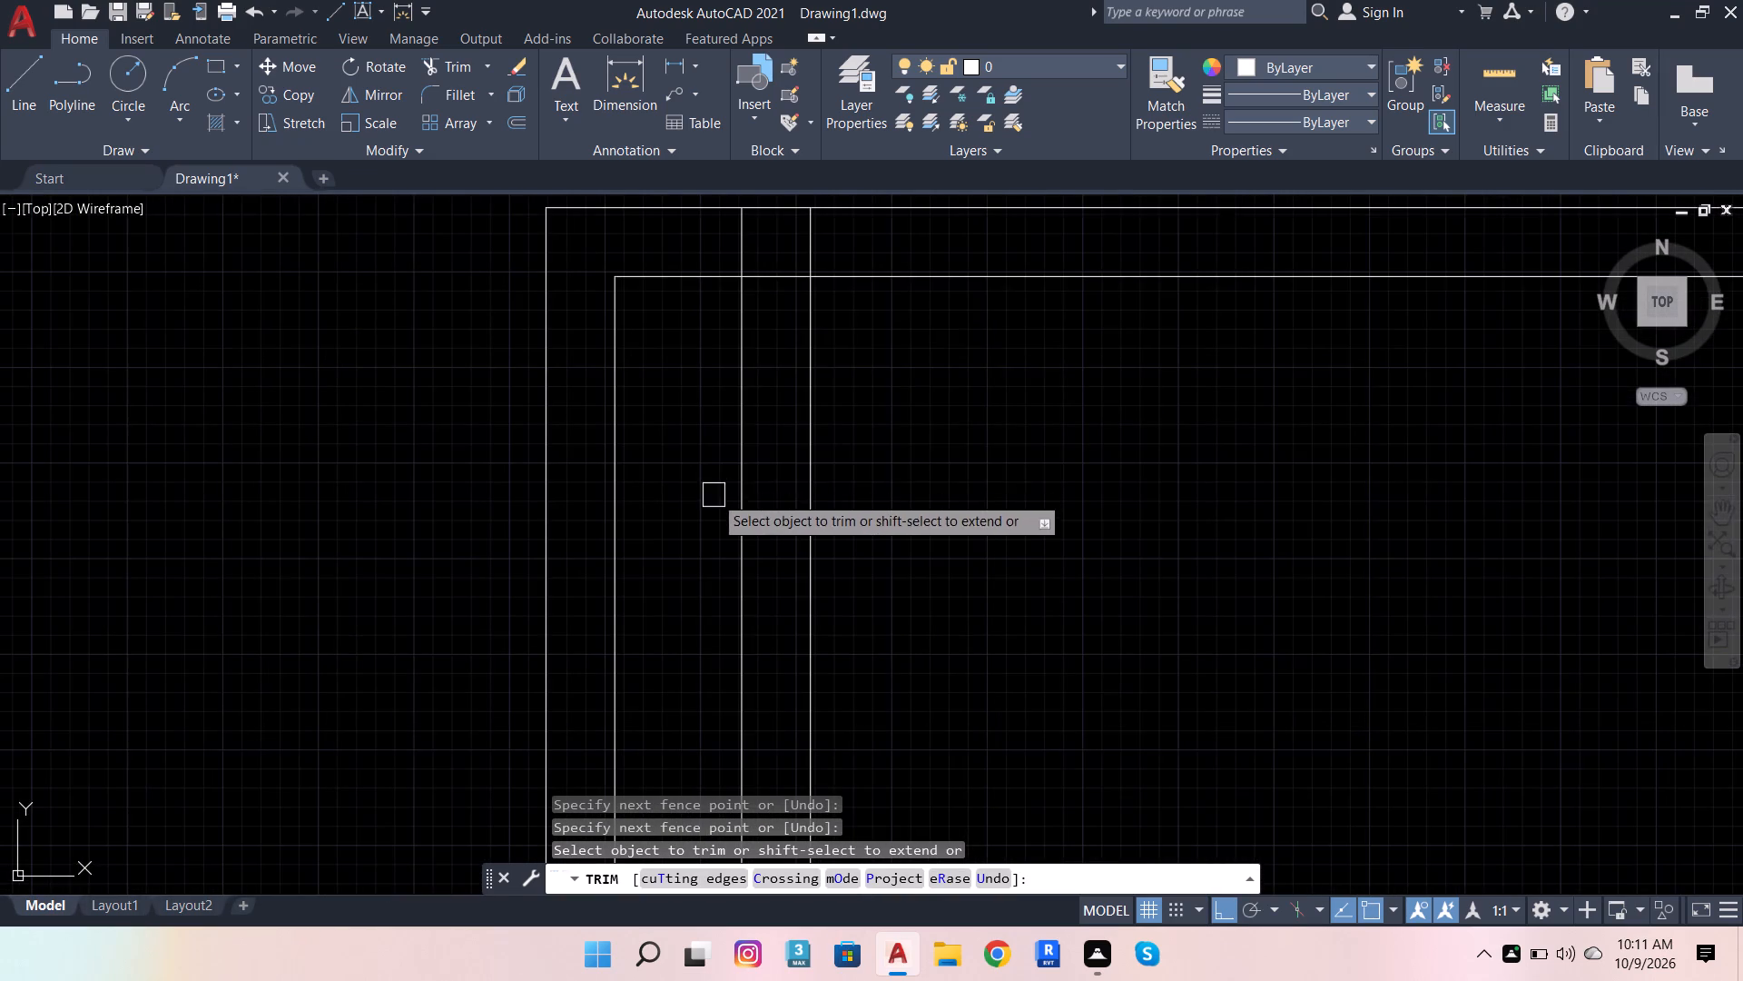
drag(849, 244, 714, 247)
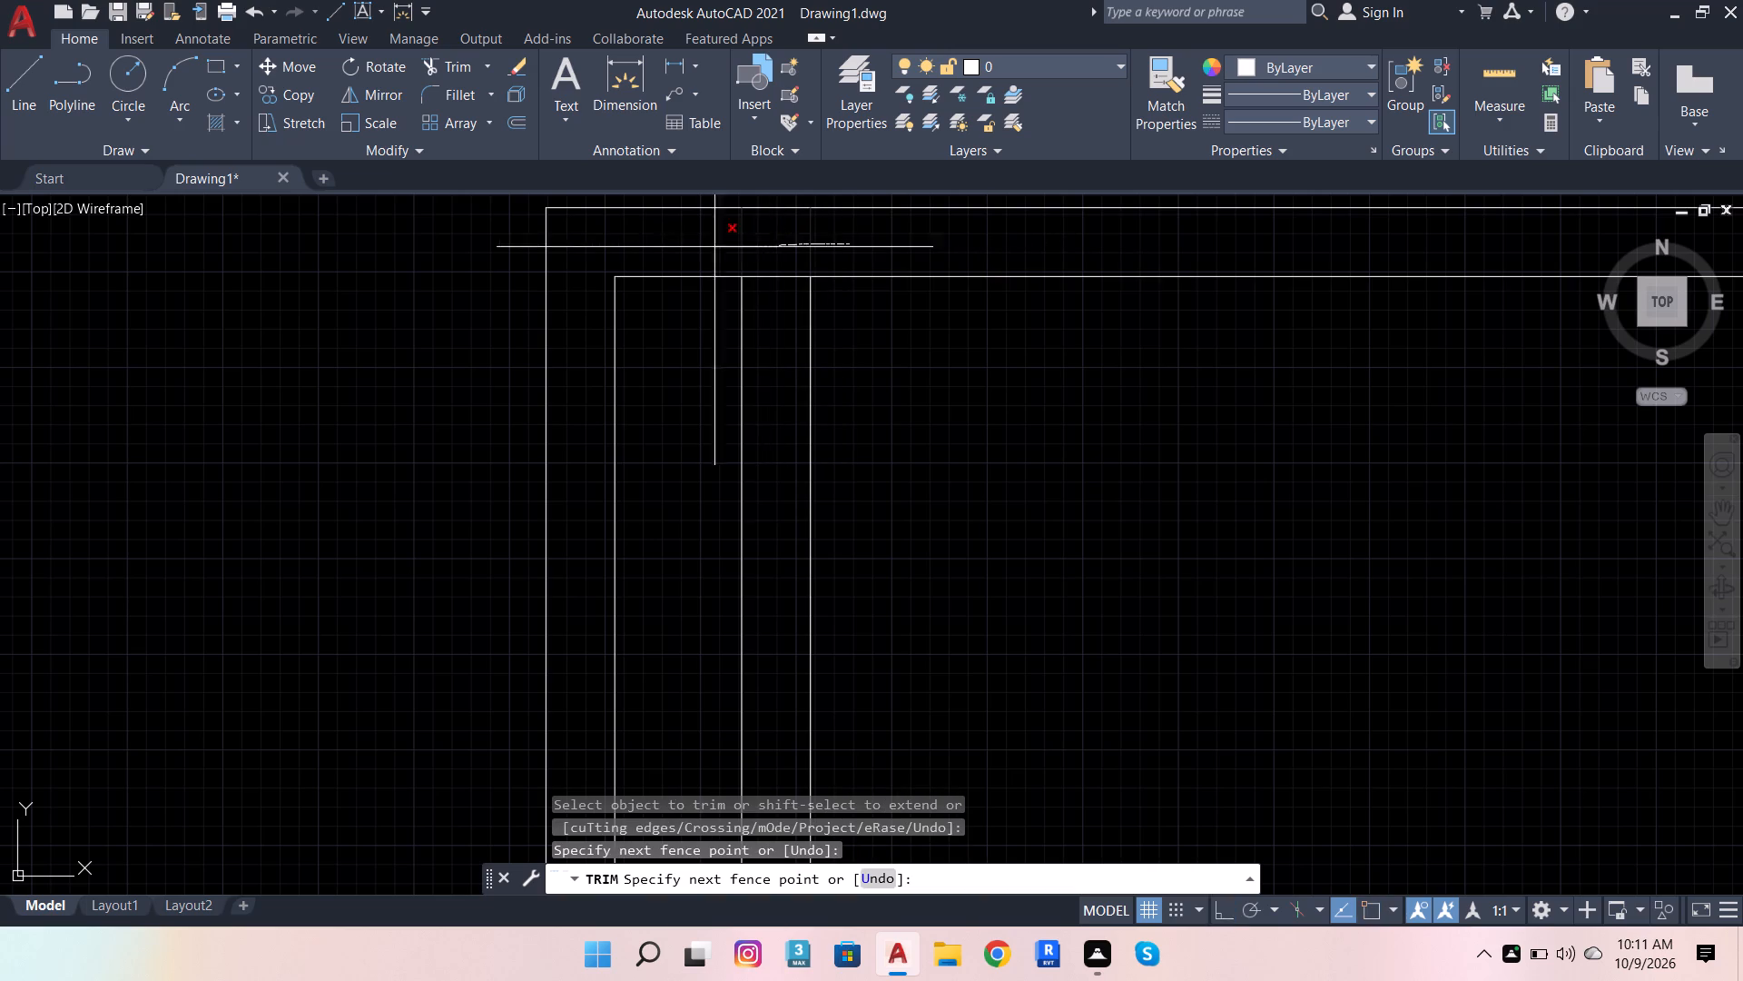
drag(714, 247, 697, 250)
scroll(643, 332, down, 4)
scroll(1157, 327, up, 4)
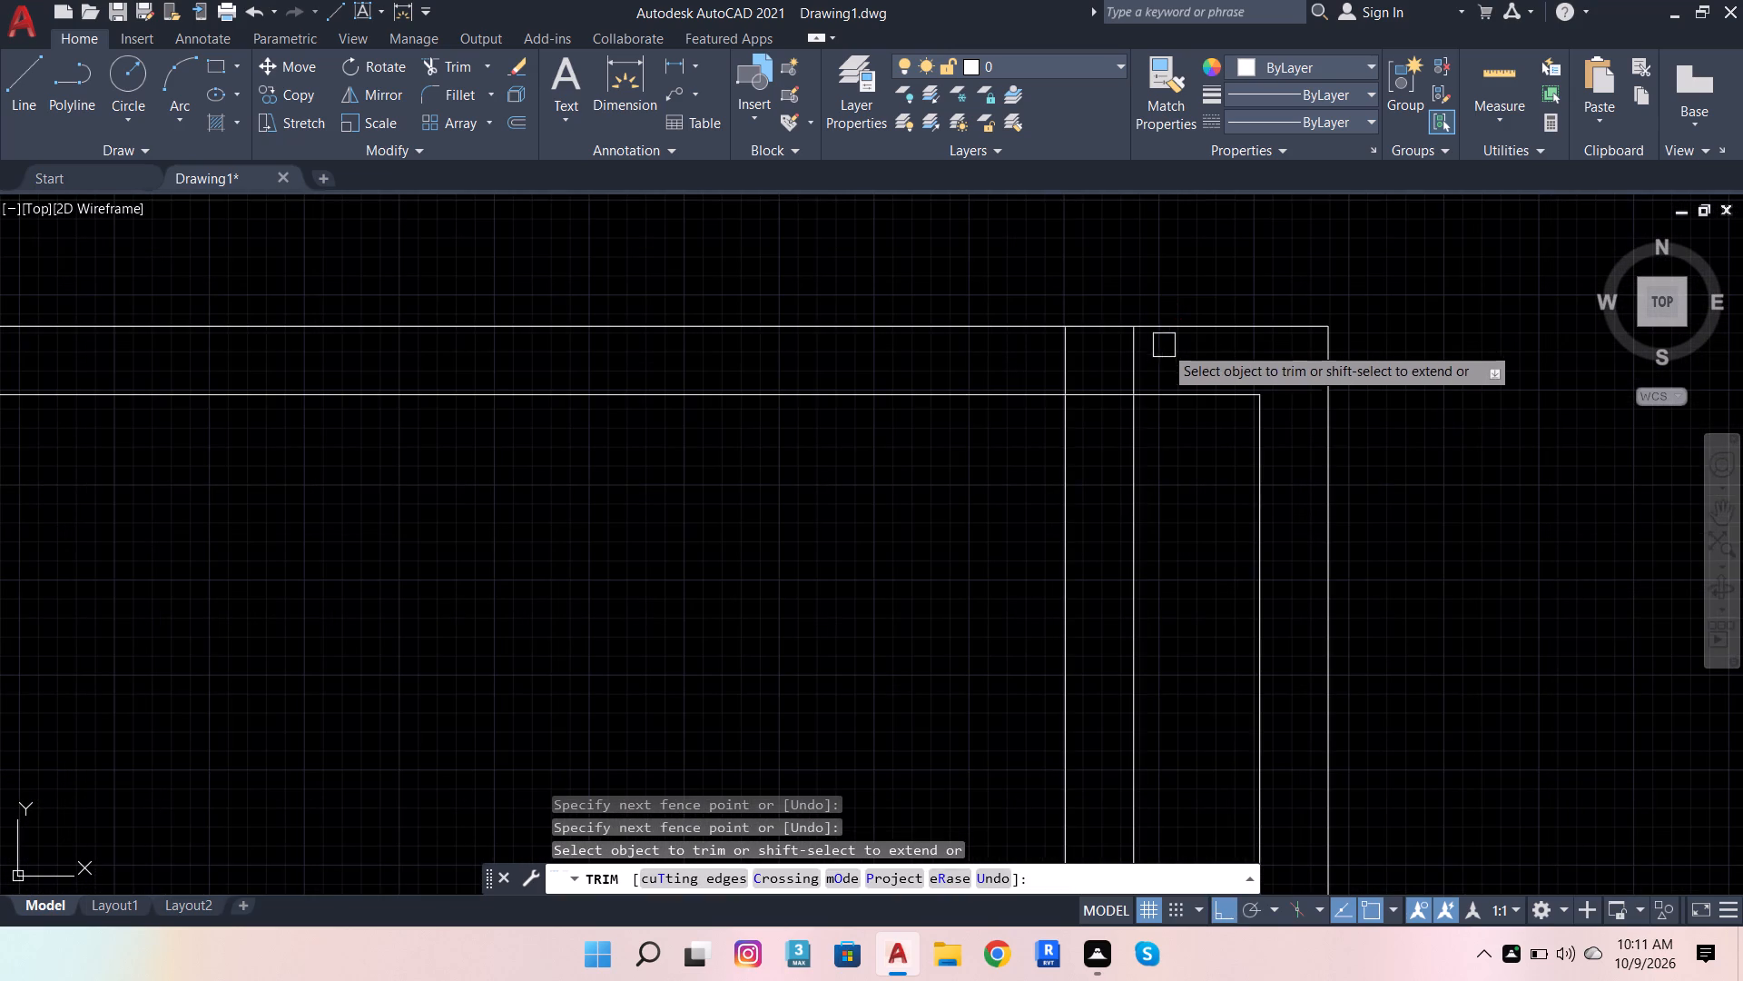
drag(1166, 352, 1037, 344)
scroll(1226, 280, down, 3)
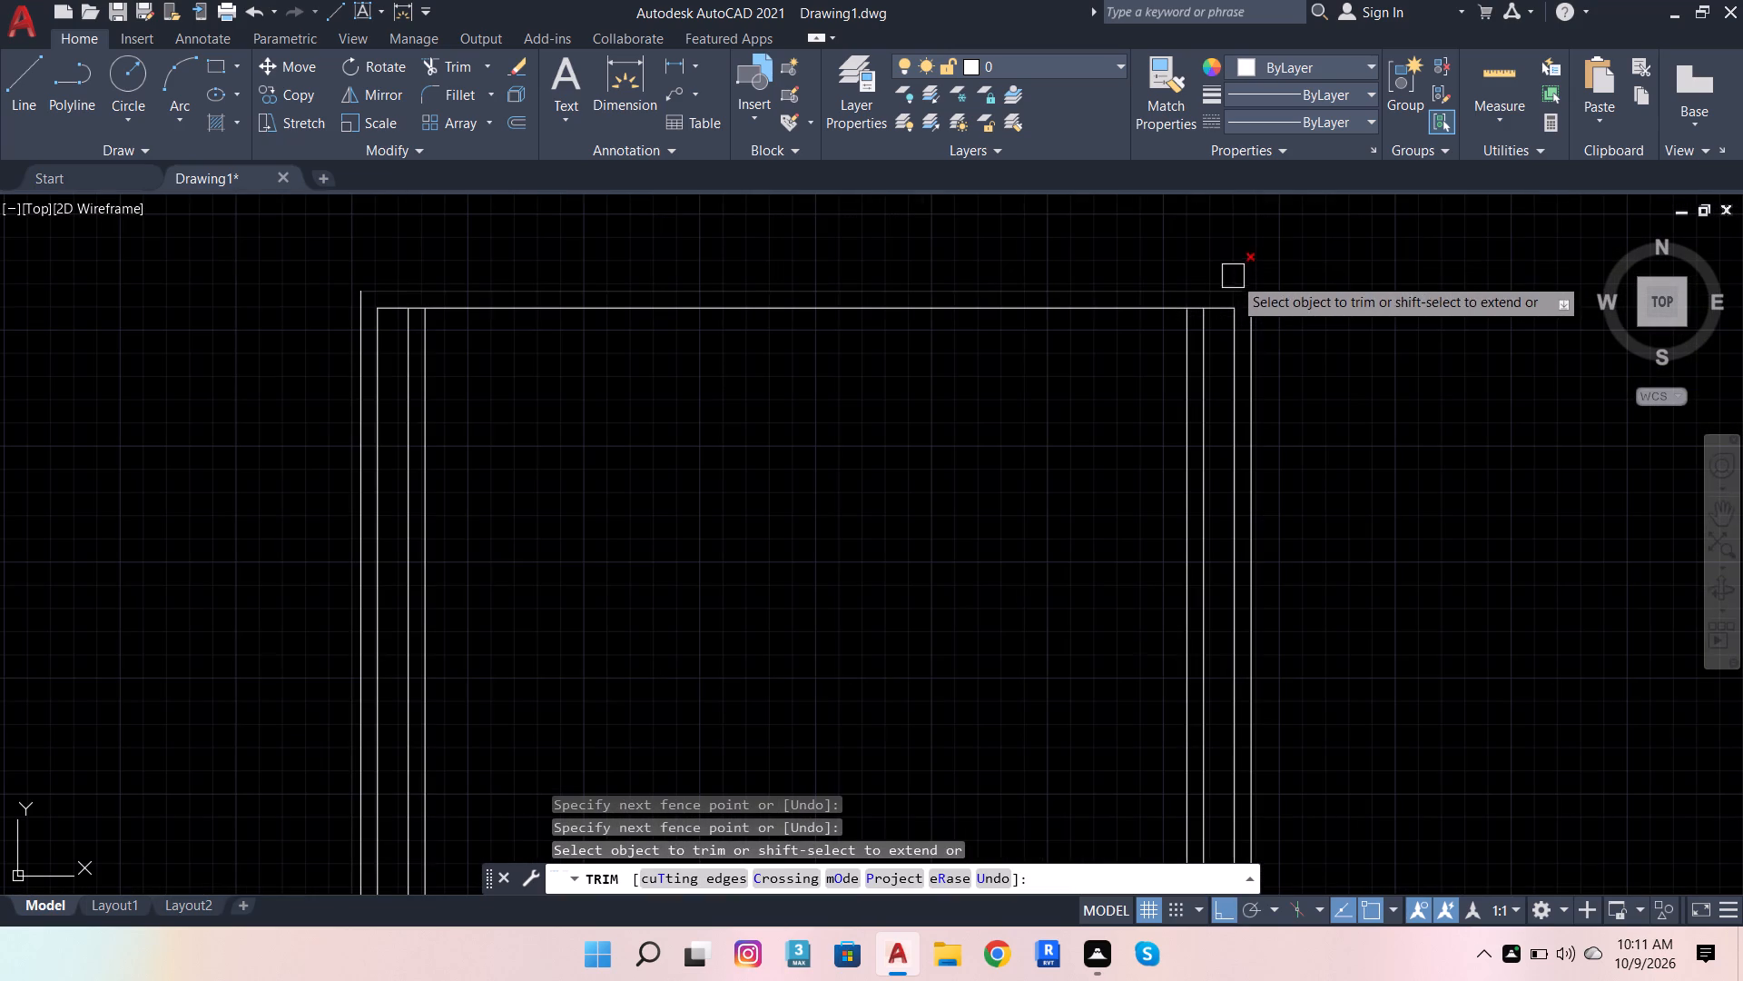
text(vb)
key(space)
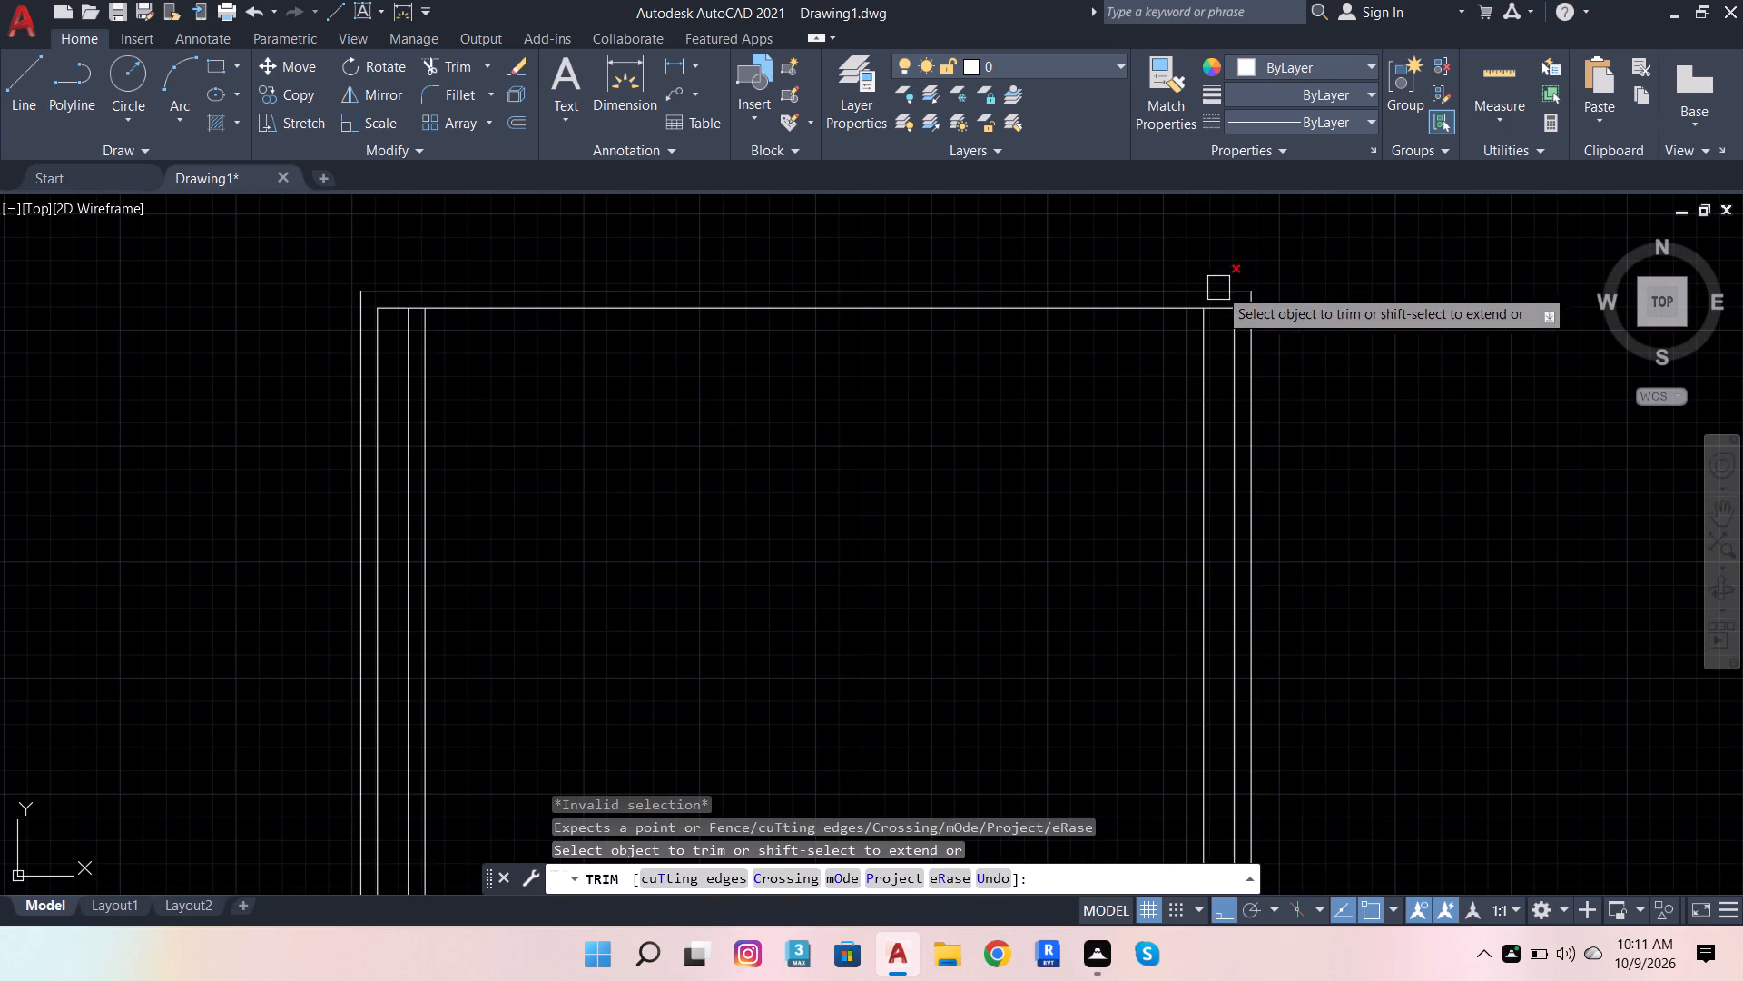
key(space)
key(Escape)
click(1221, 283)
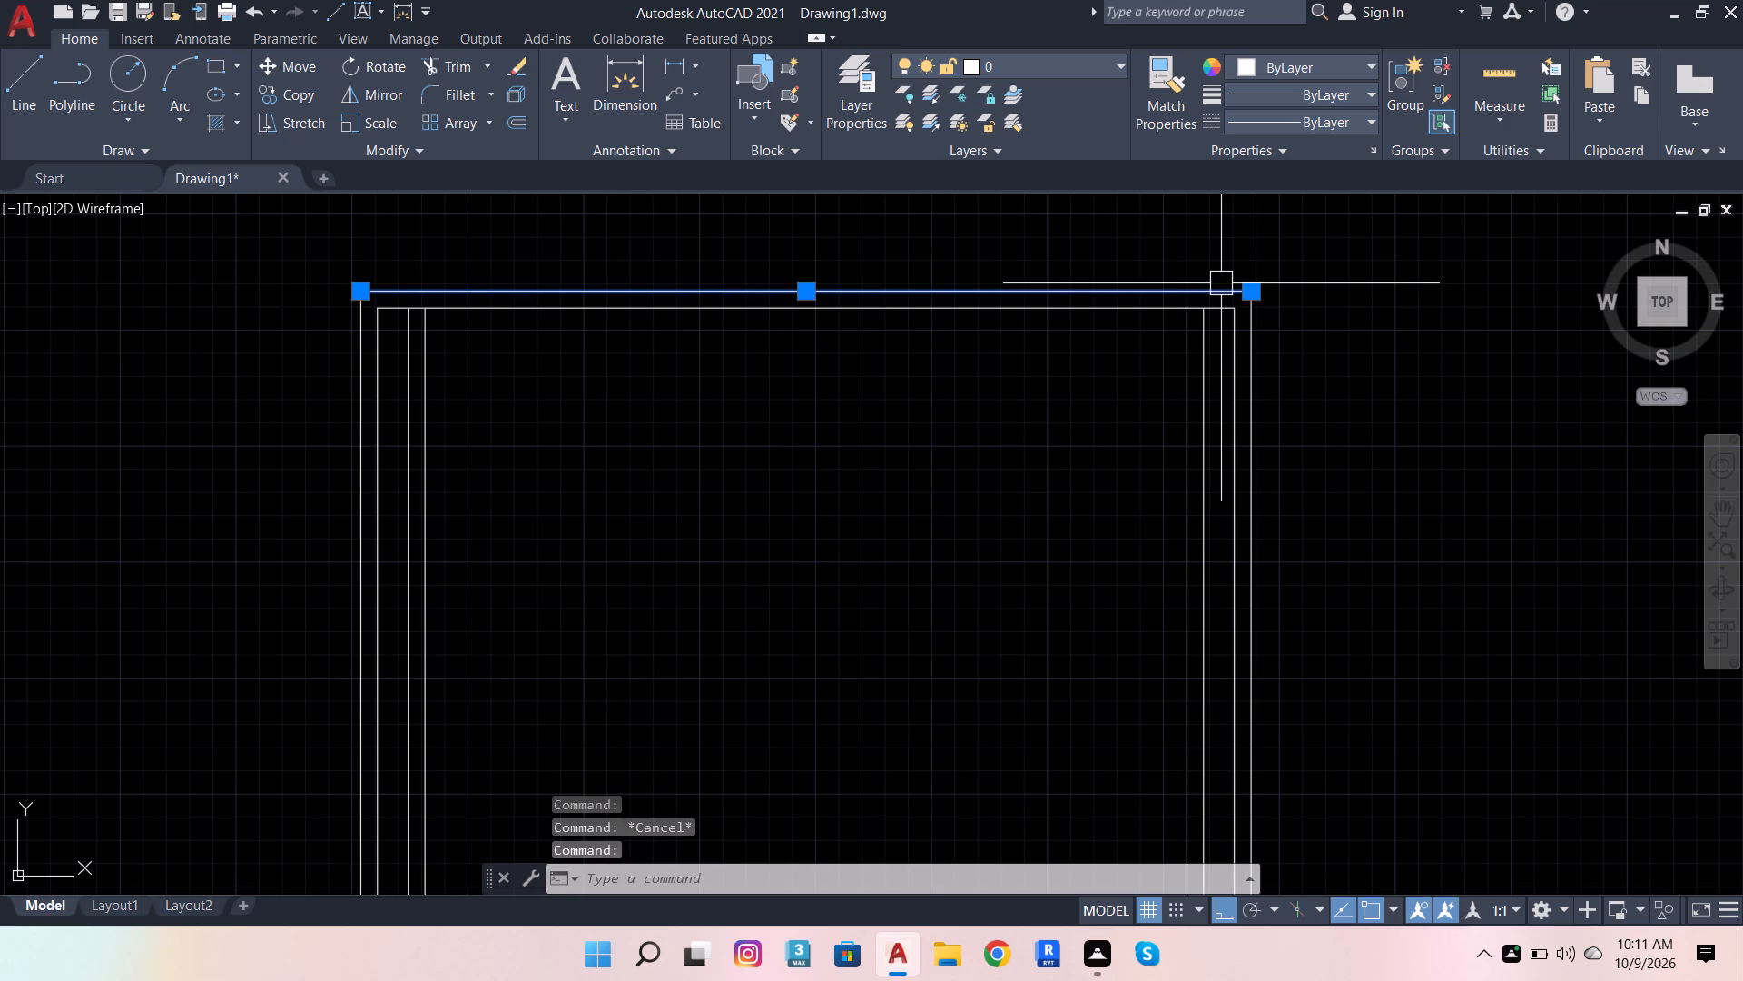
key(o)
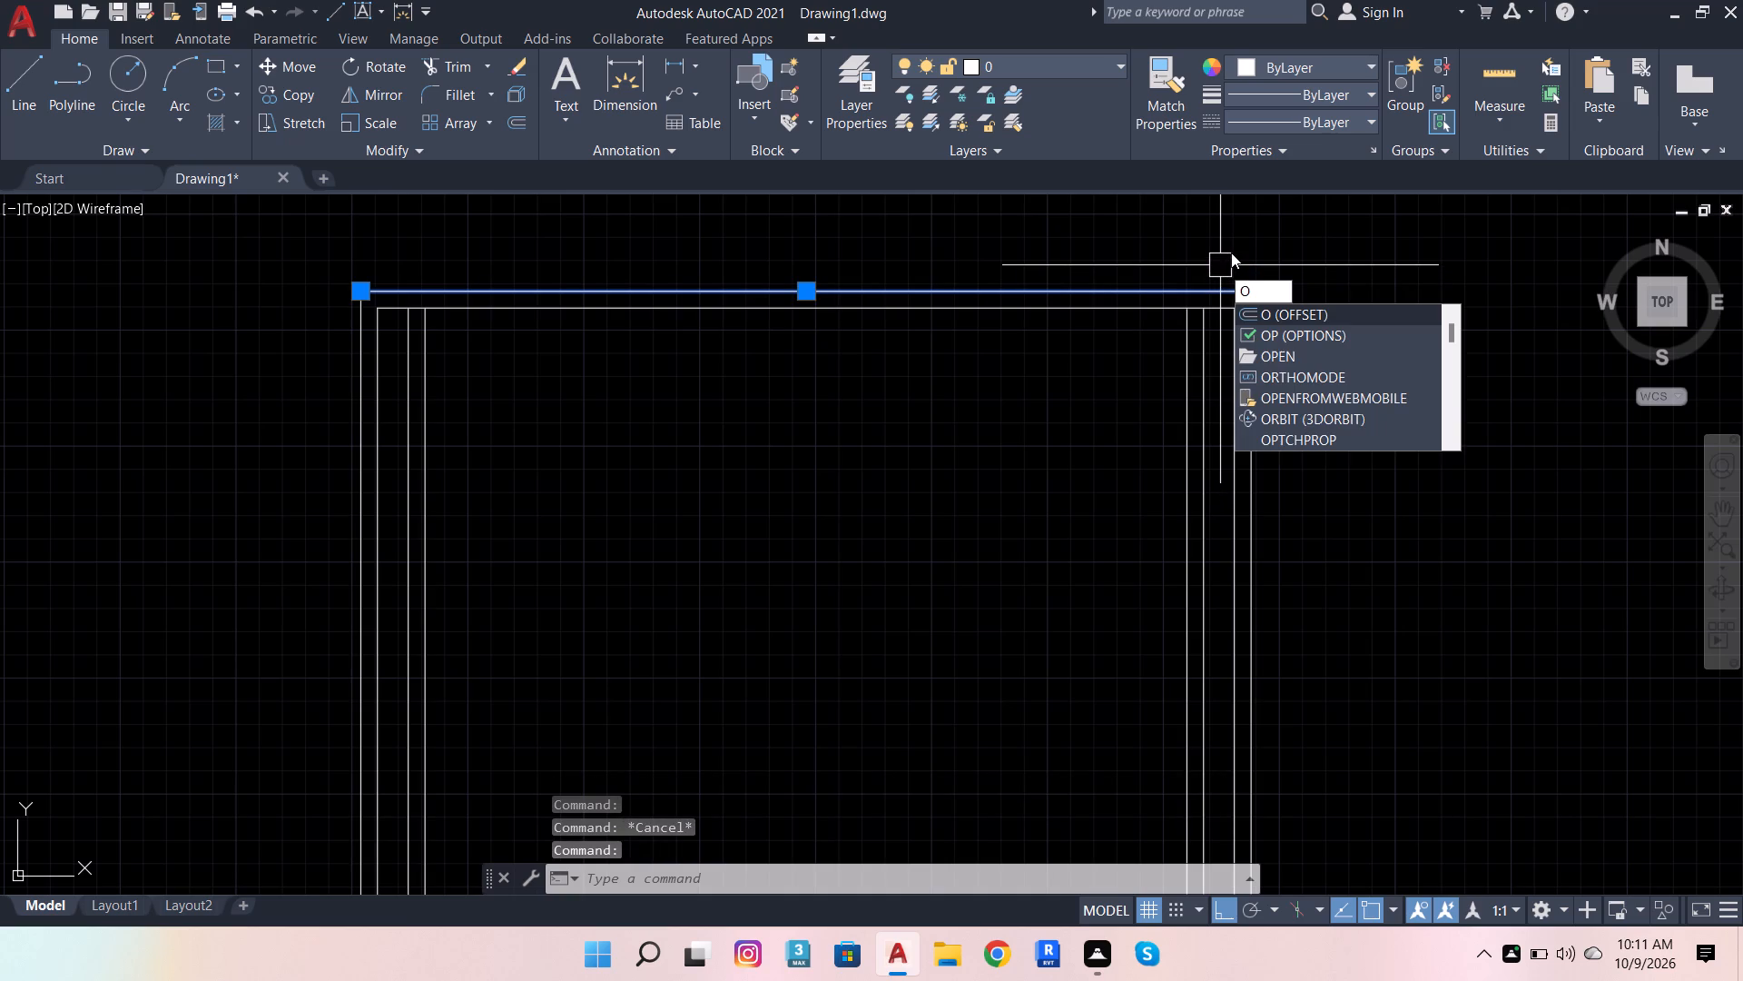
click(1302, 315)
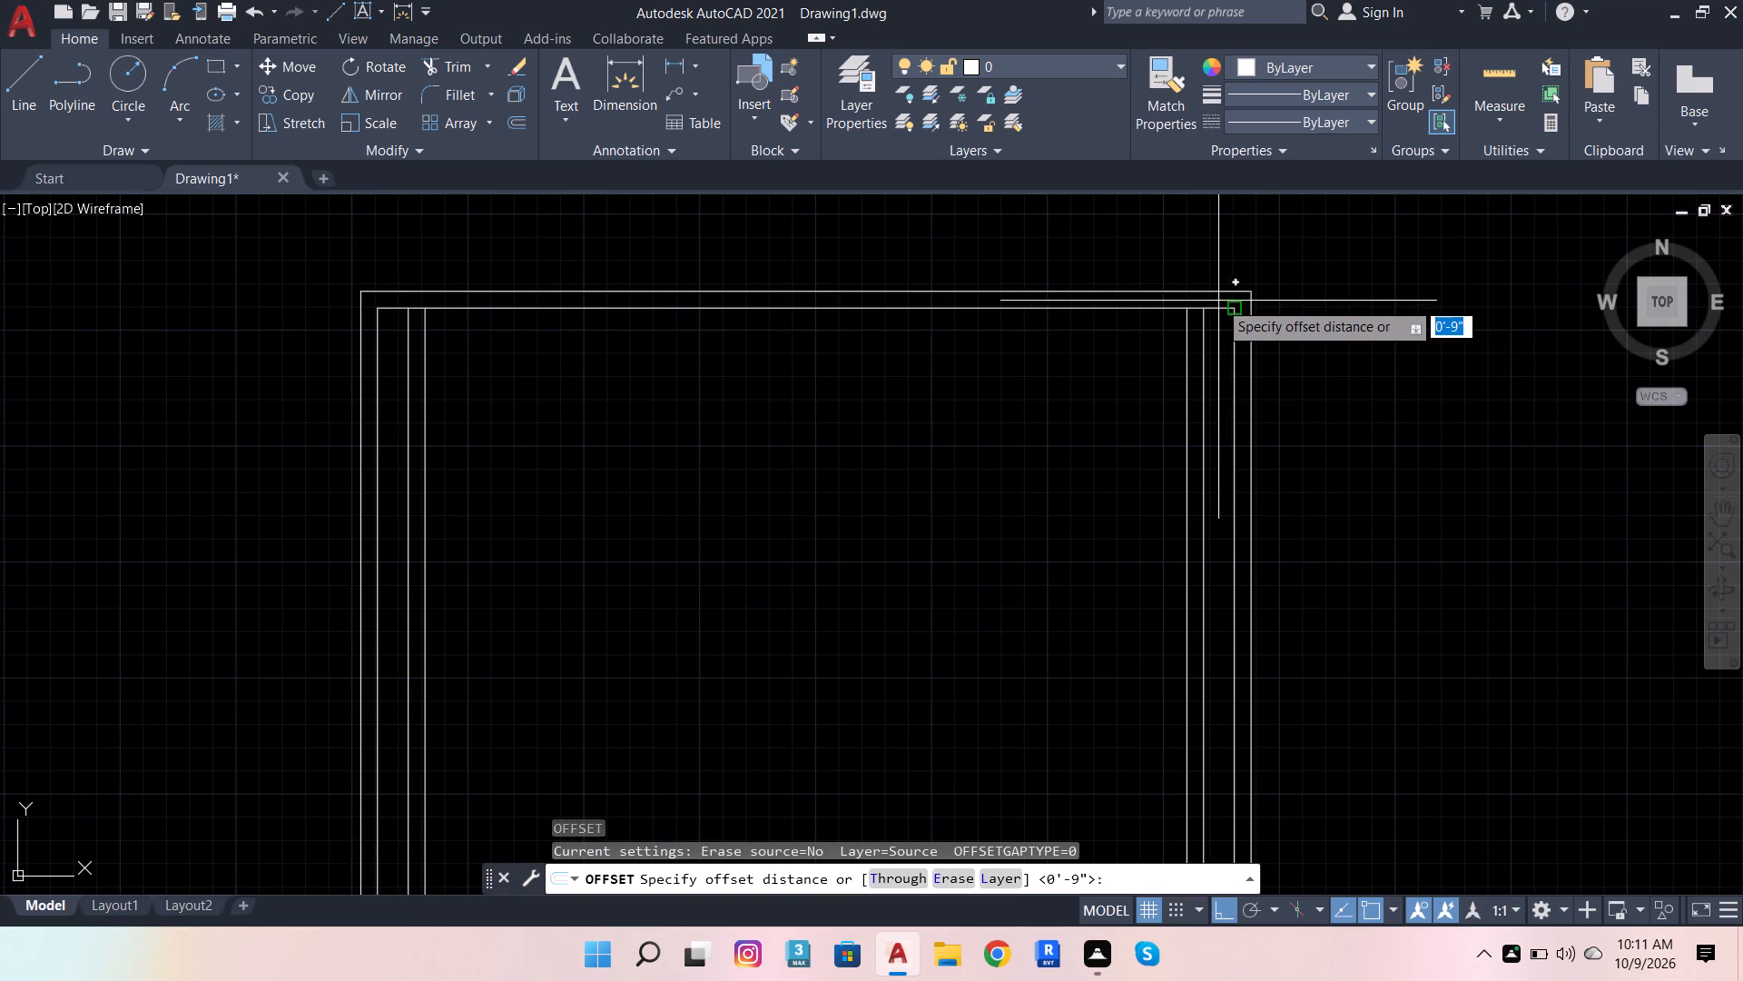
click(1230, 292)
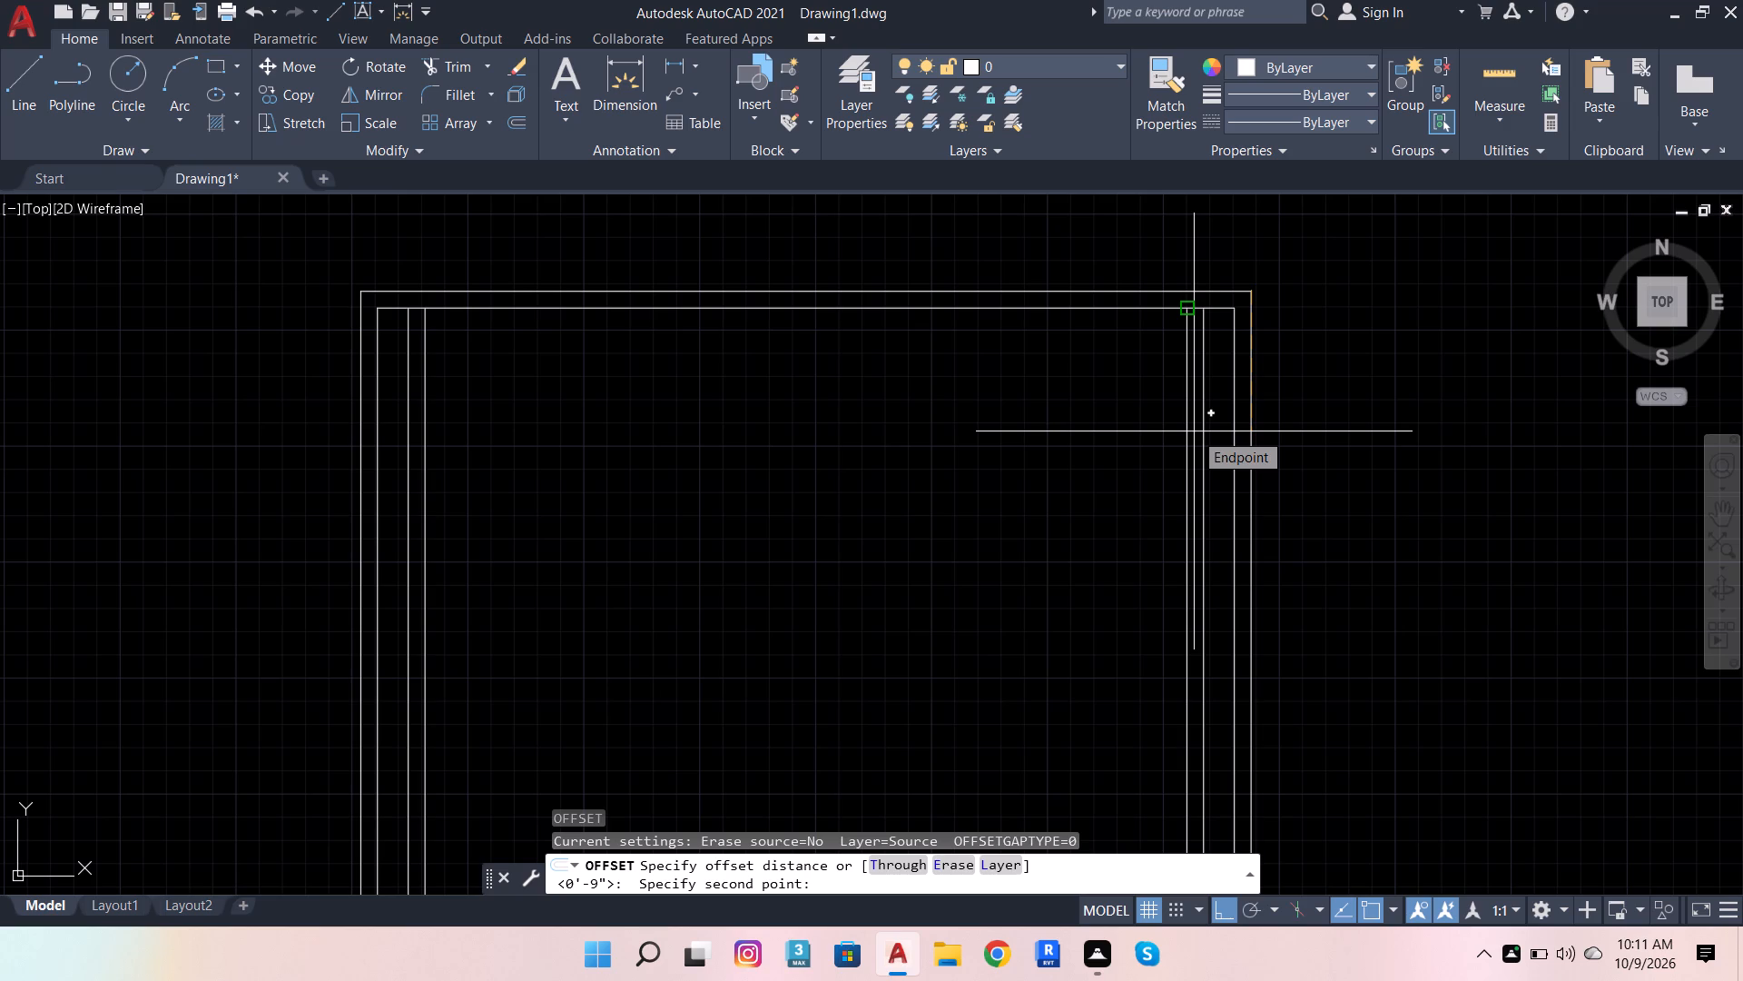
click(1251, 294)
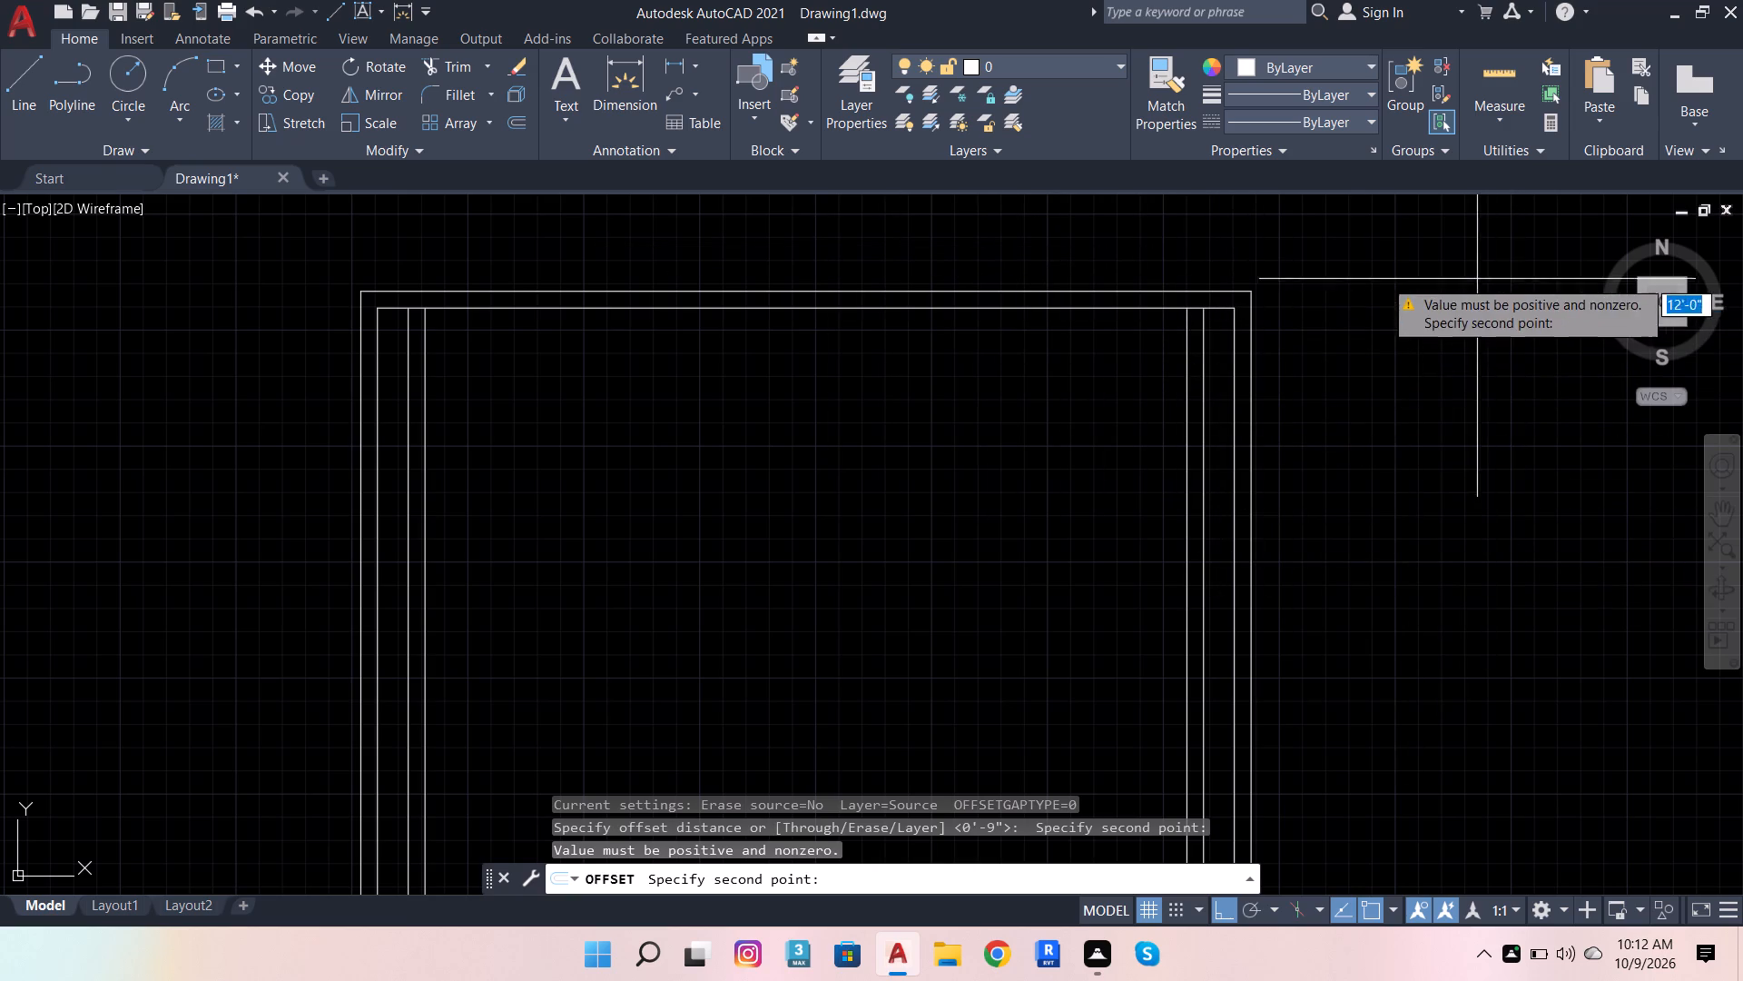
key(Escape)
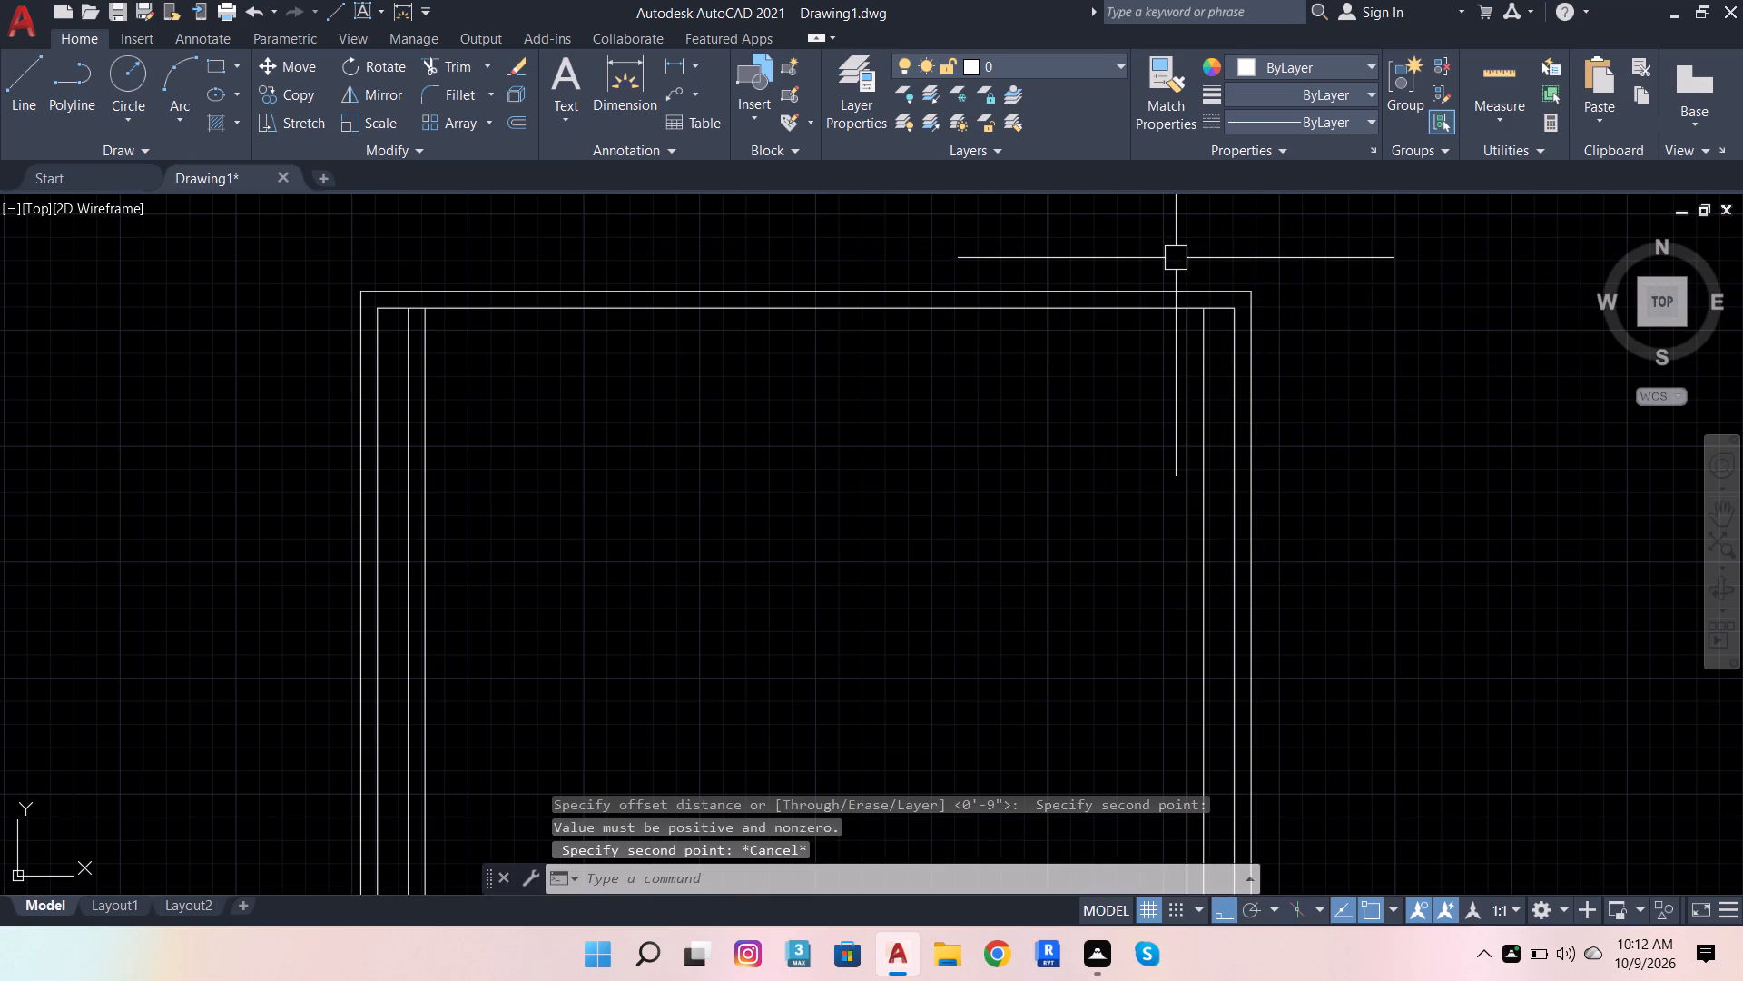
Offset the top outer wall line downward into the plan by 3'7.6" and end the Offset command.
click(1177, 292)
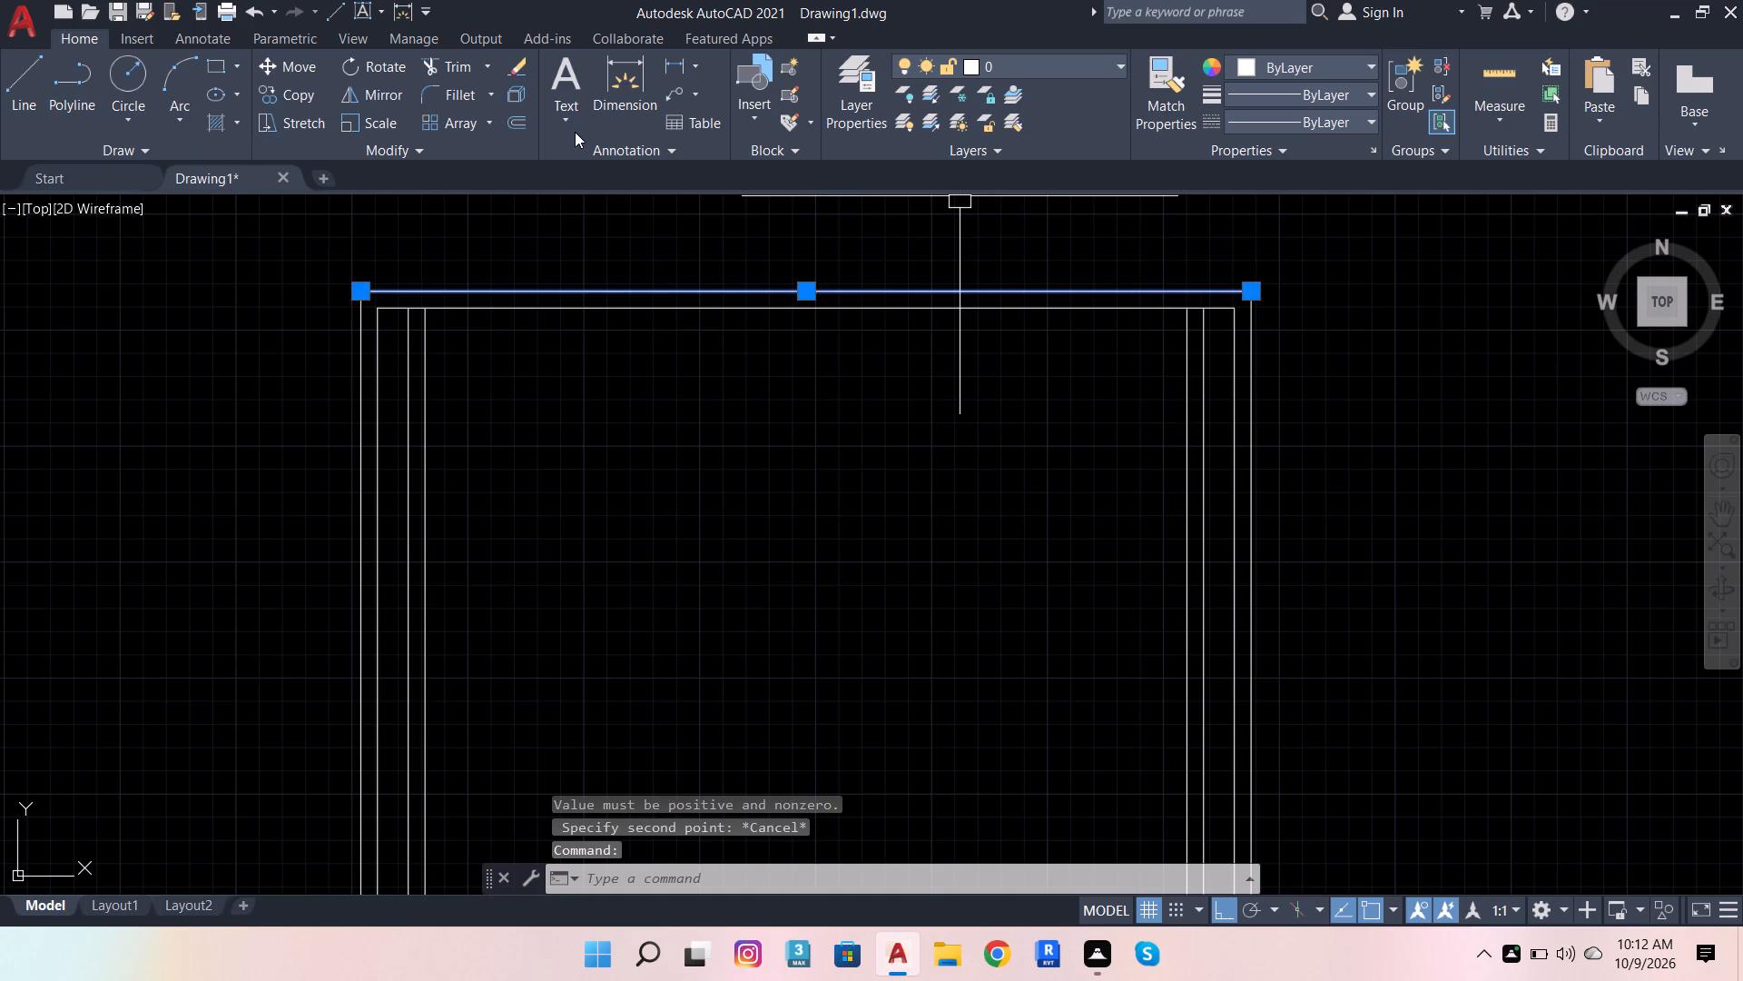
click(517, 115)
click(1159, 292)
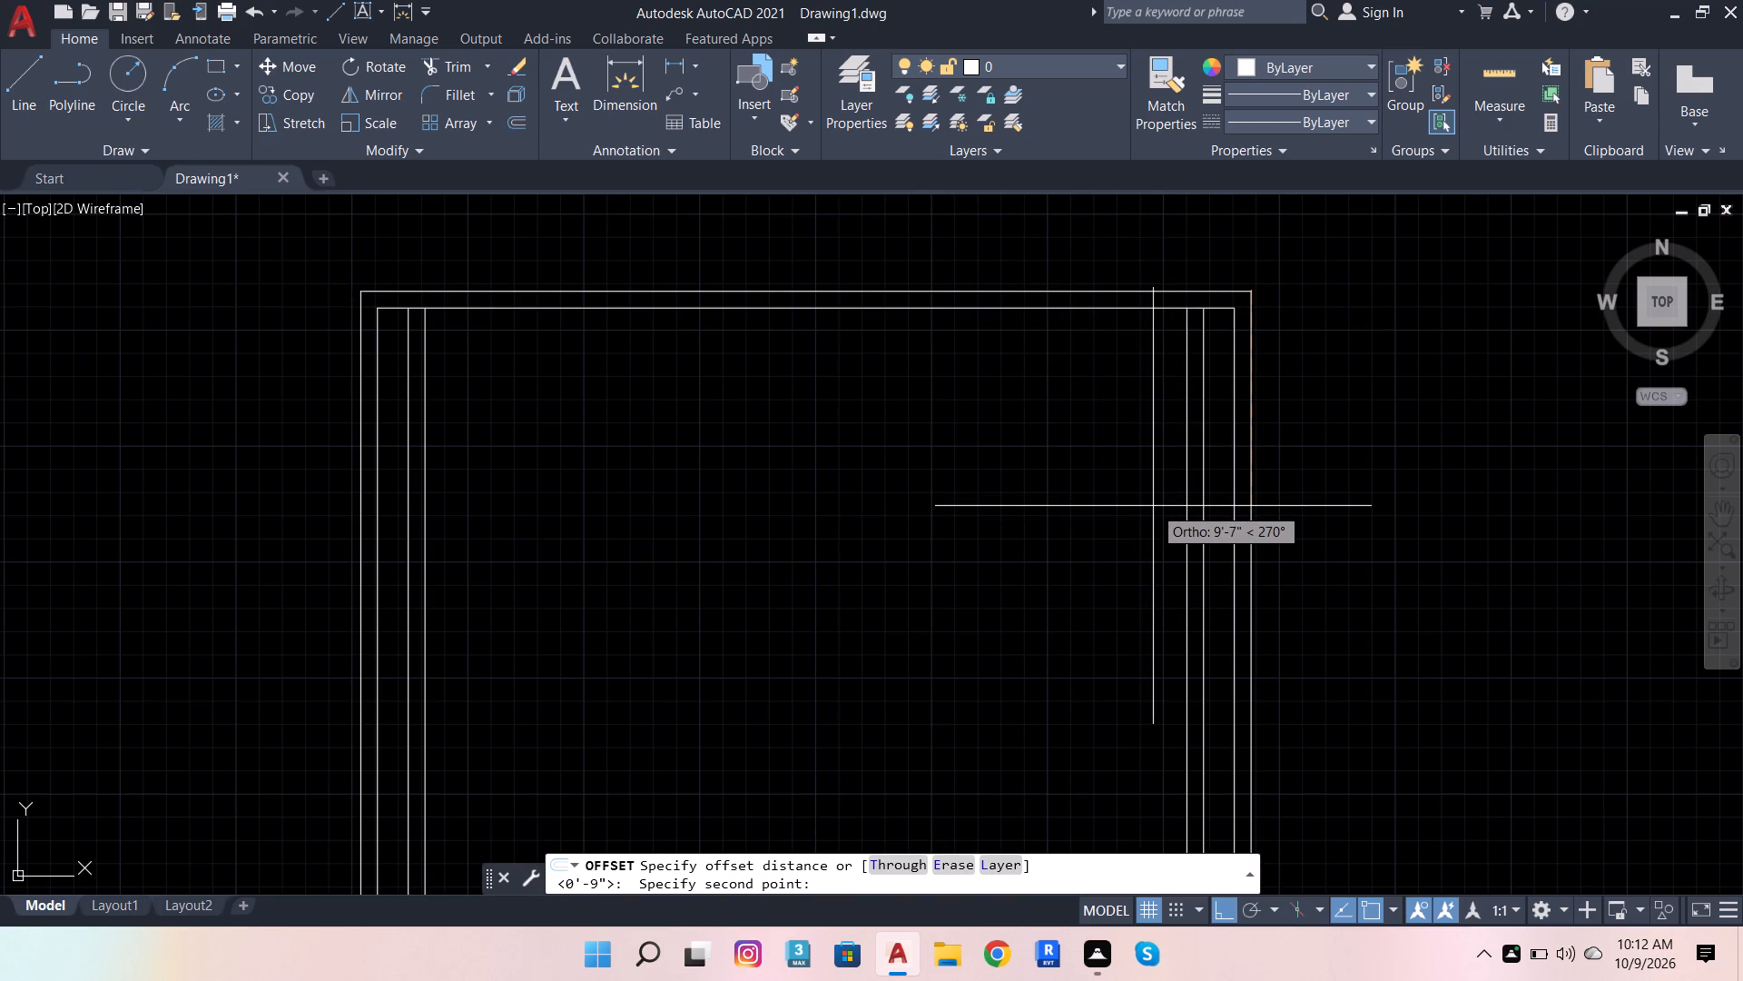
text(3')
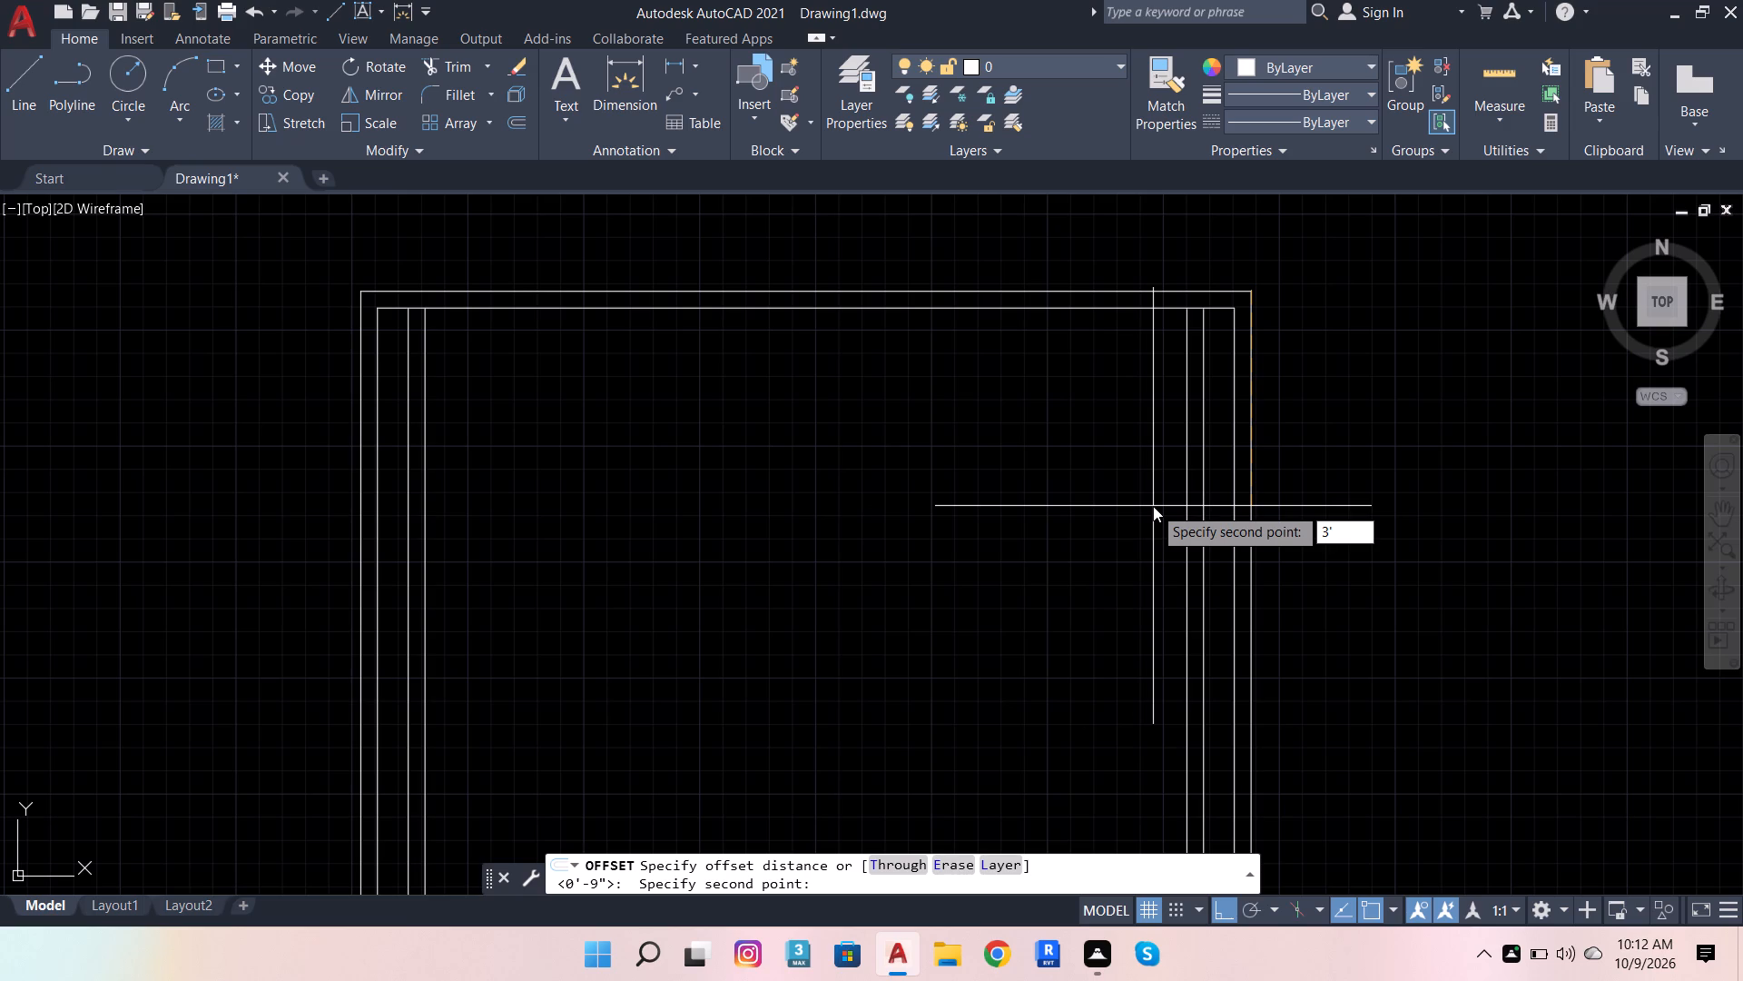
text(7.)
key(6)
key(Return)
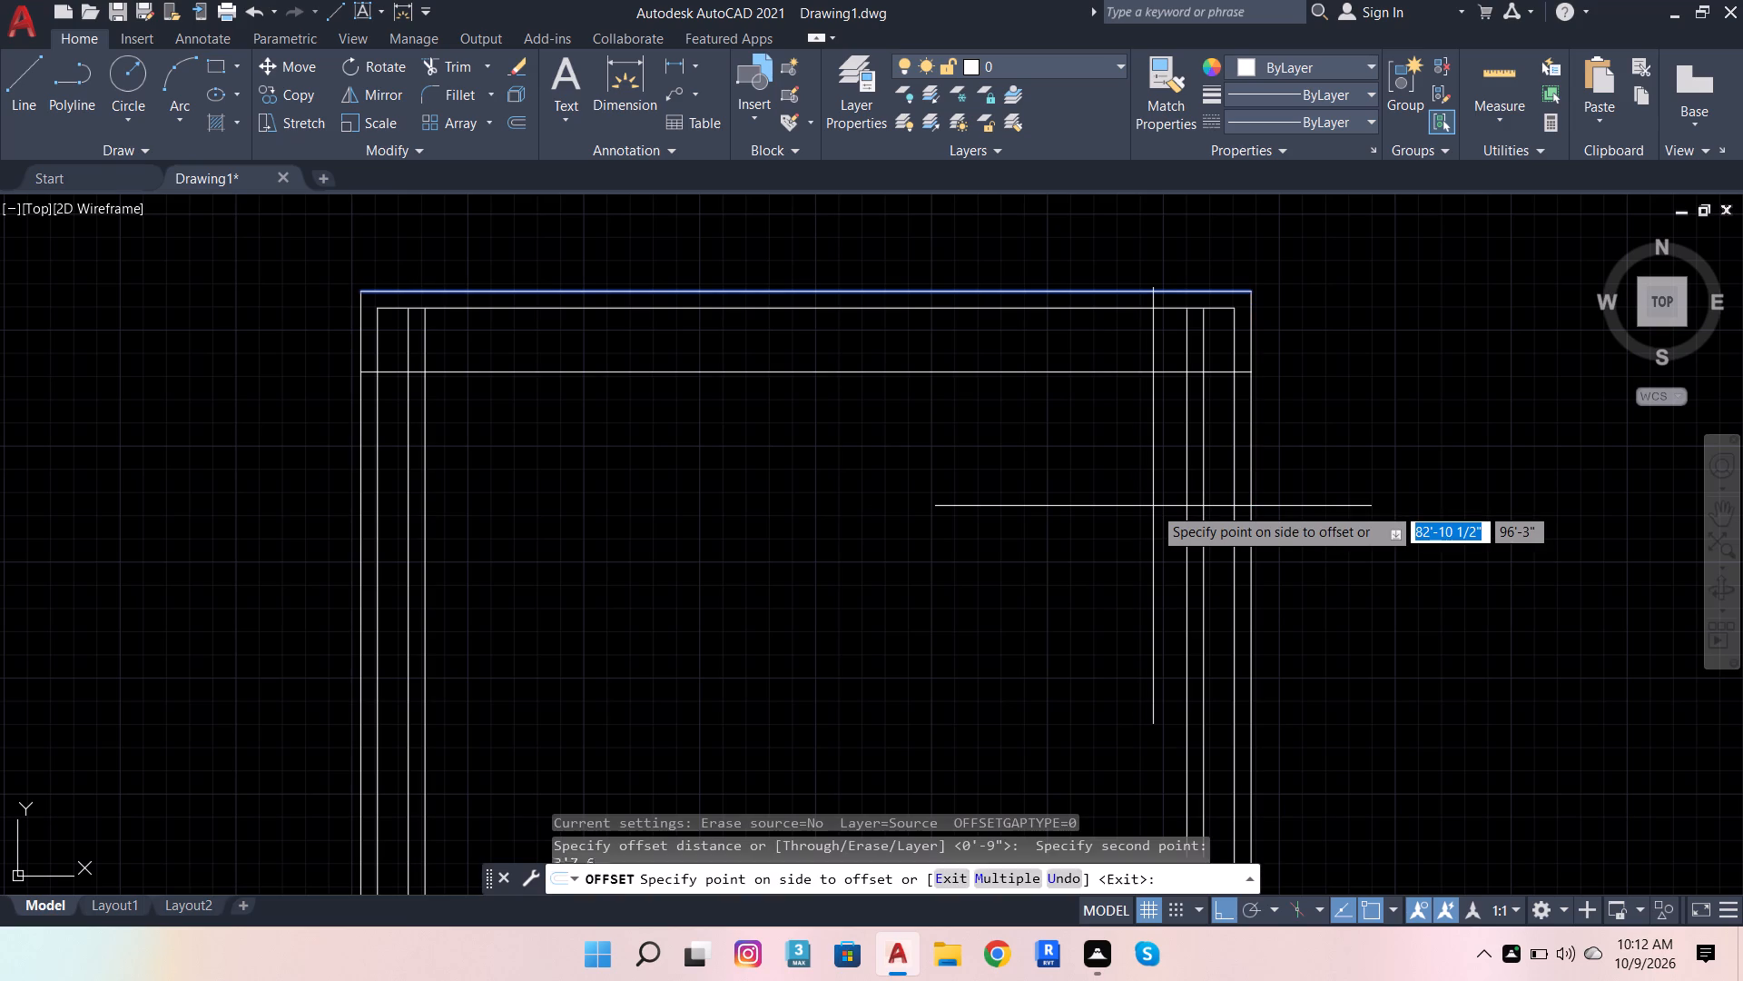
click(1153, 506)
key(space)
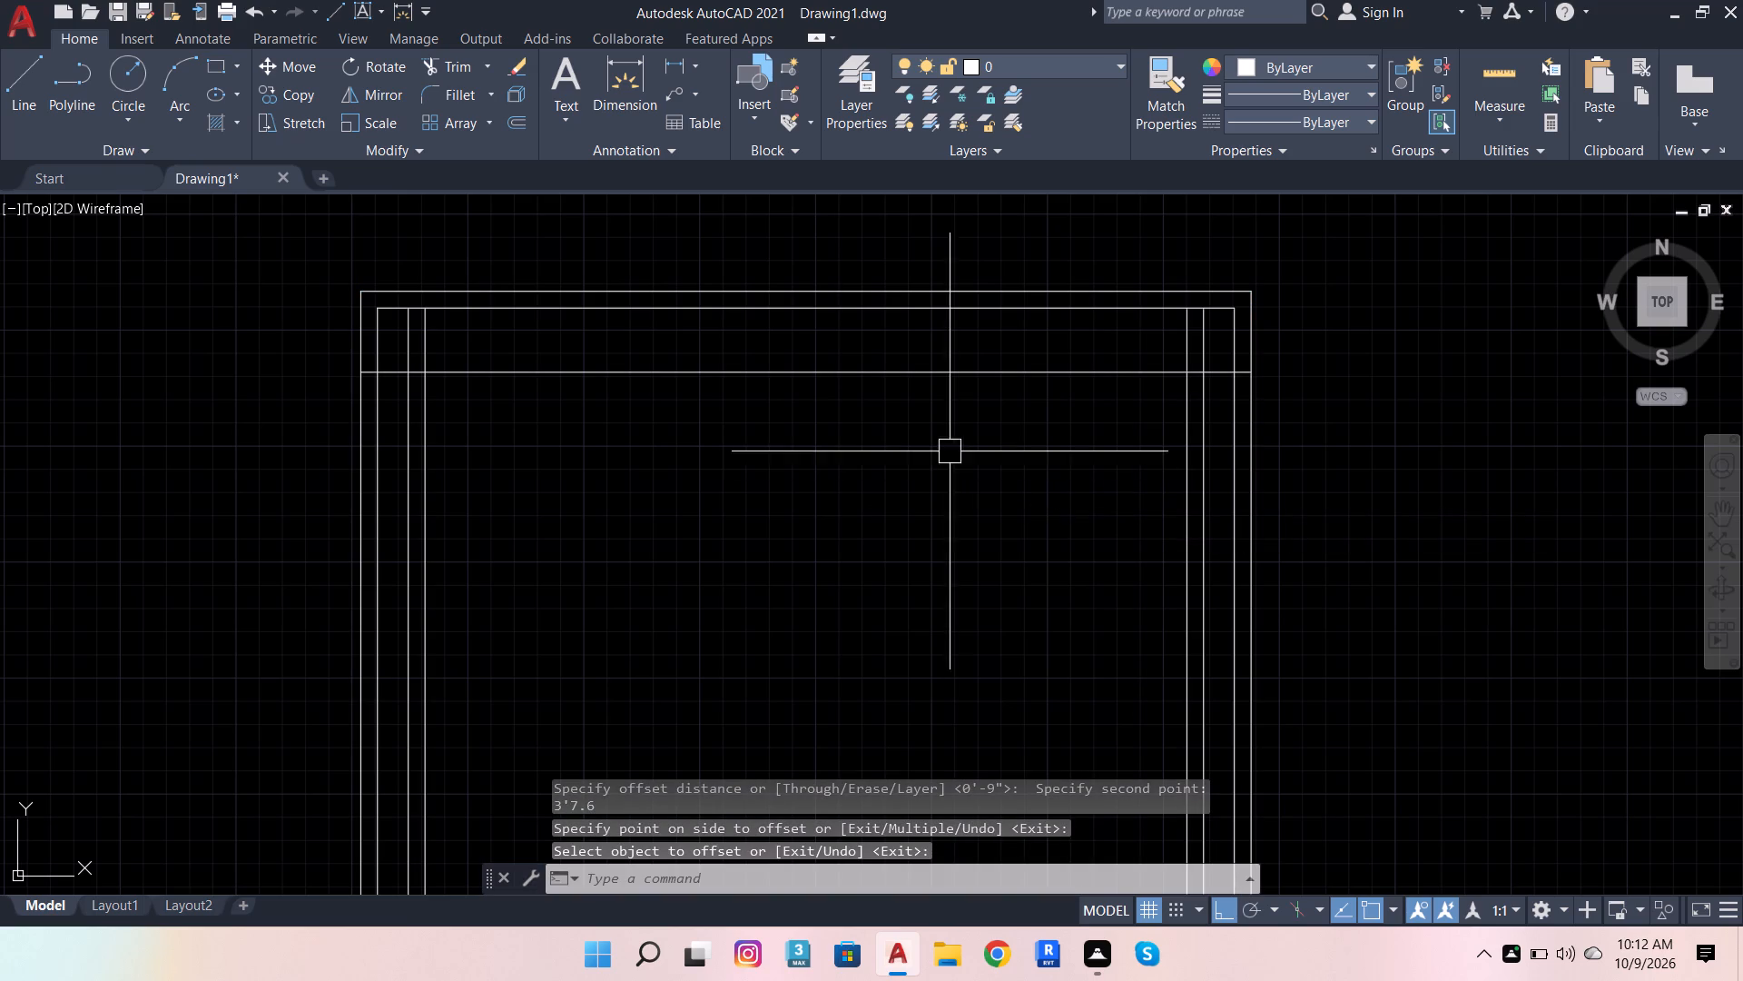
Offset the new horizontal interior line near the top wall by 9" toward the plan's interior.
click(518, 127)
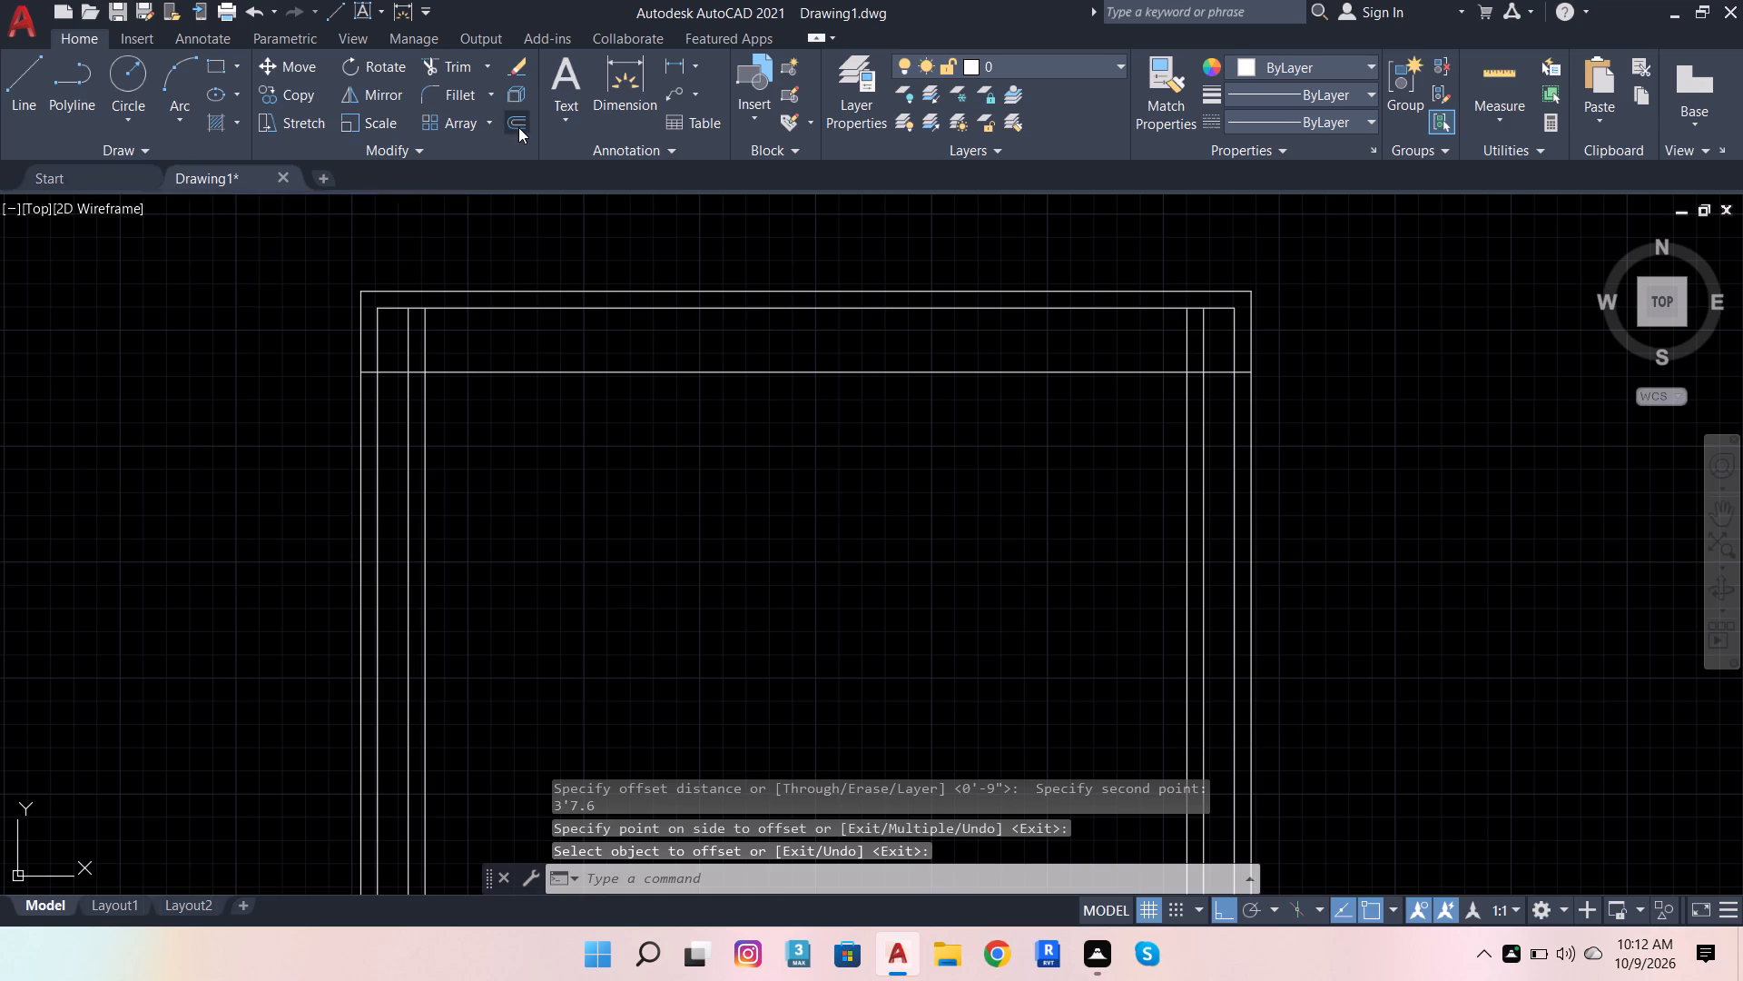
click(379, 373)
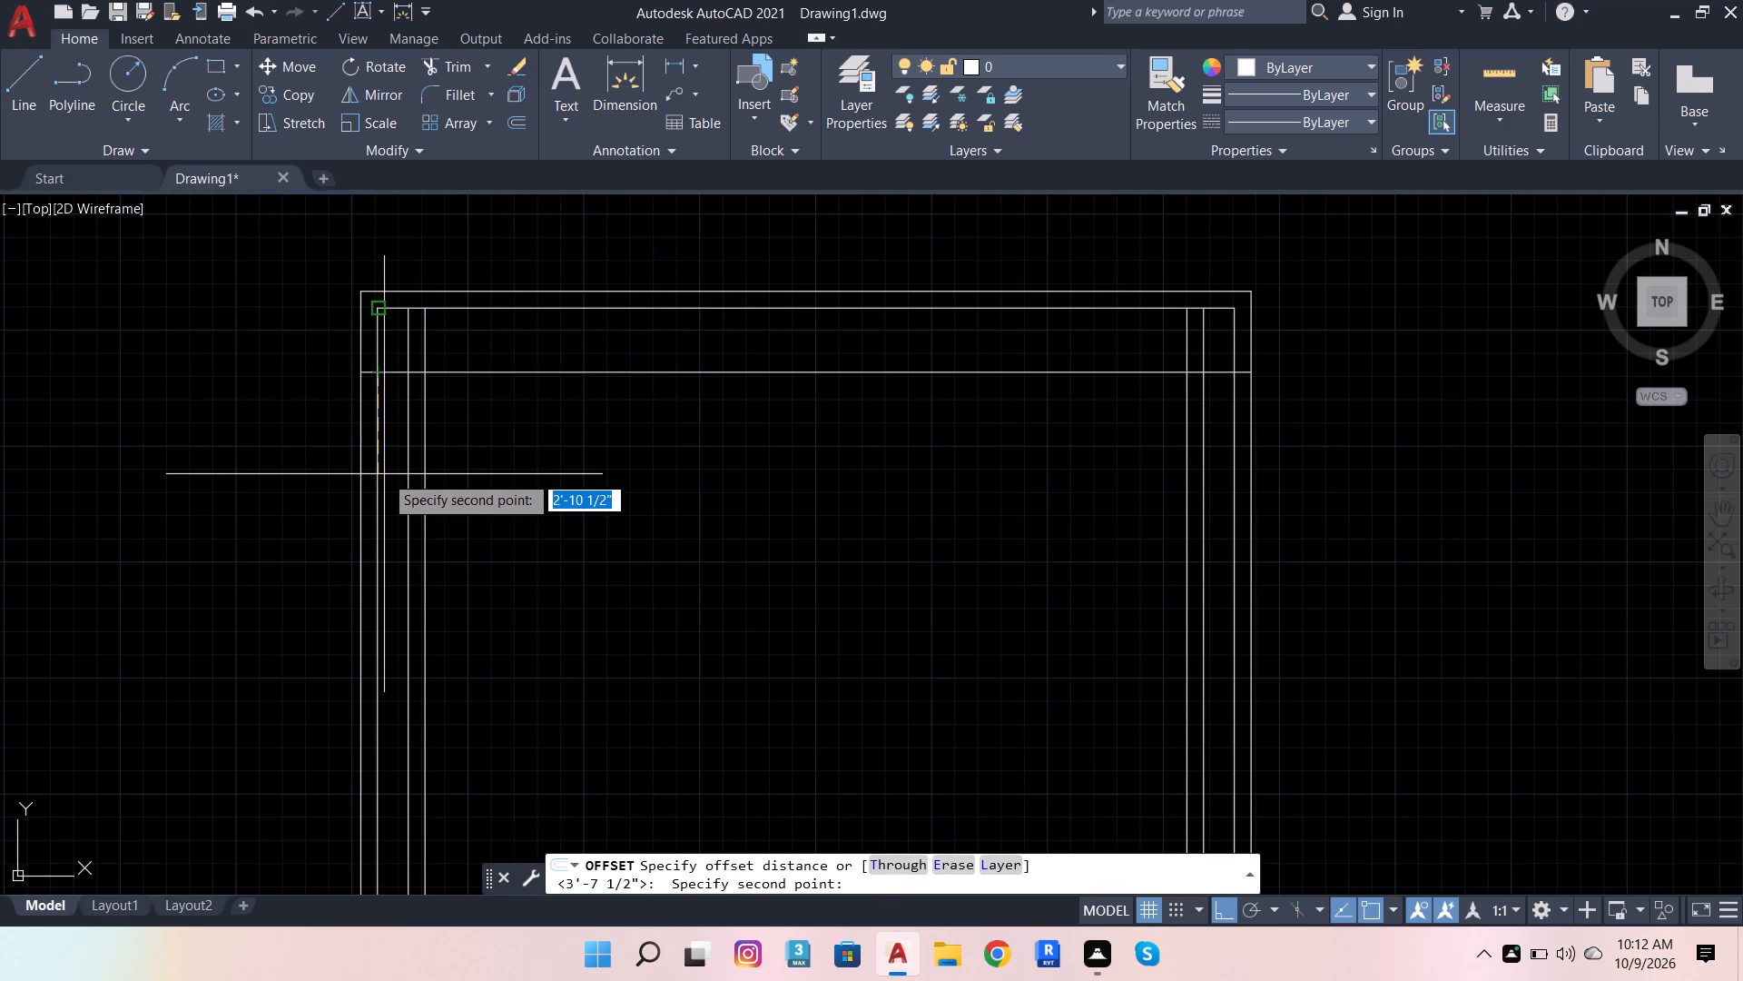
key(9)
key(Return)
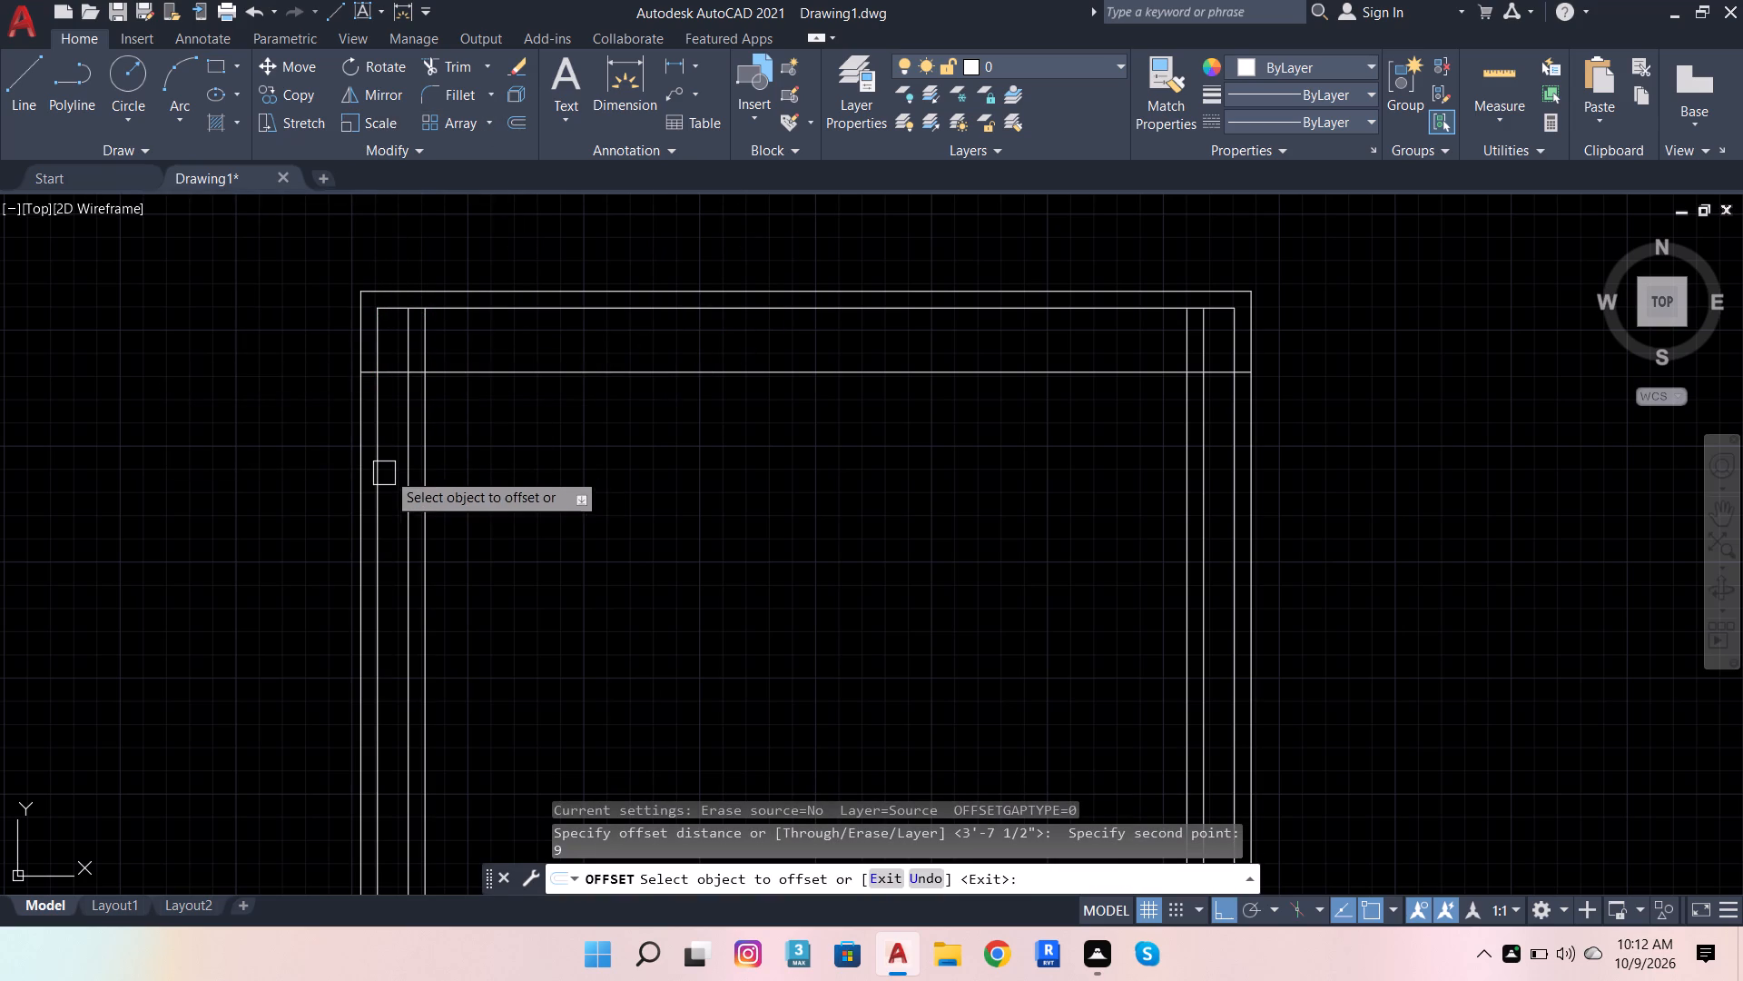
click(557, 381)
click(549, 457)
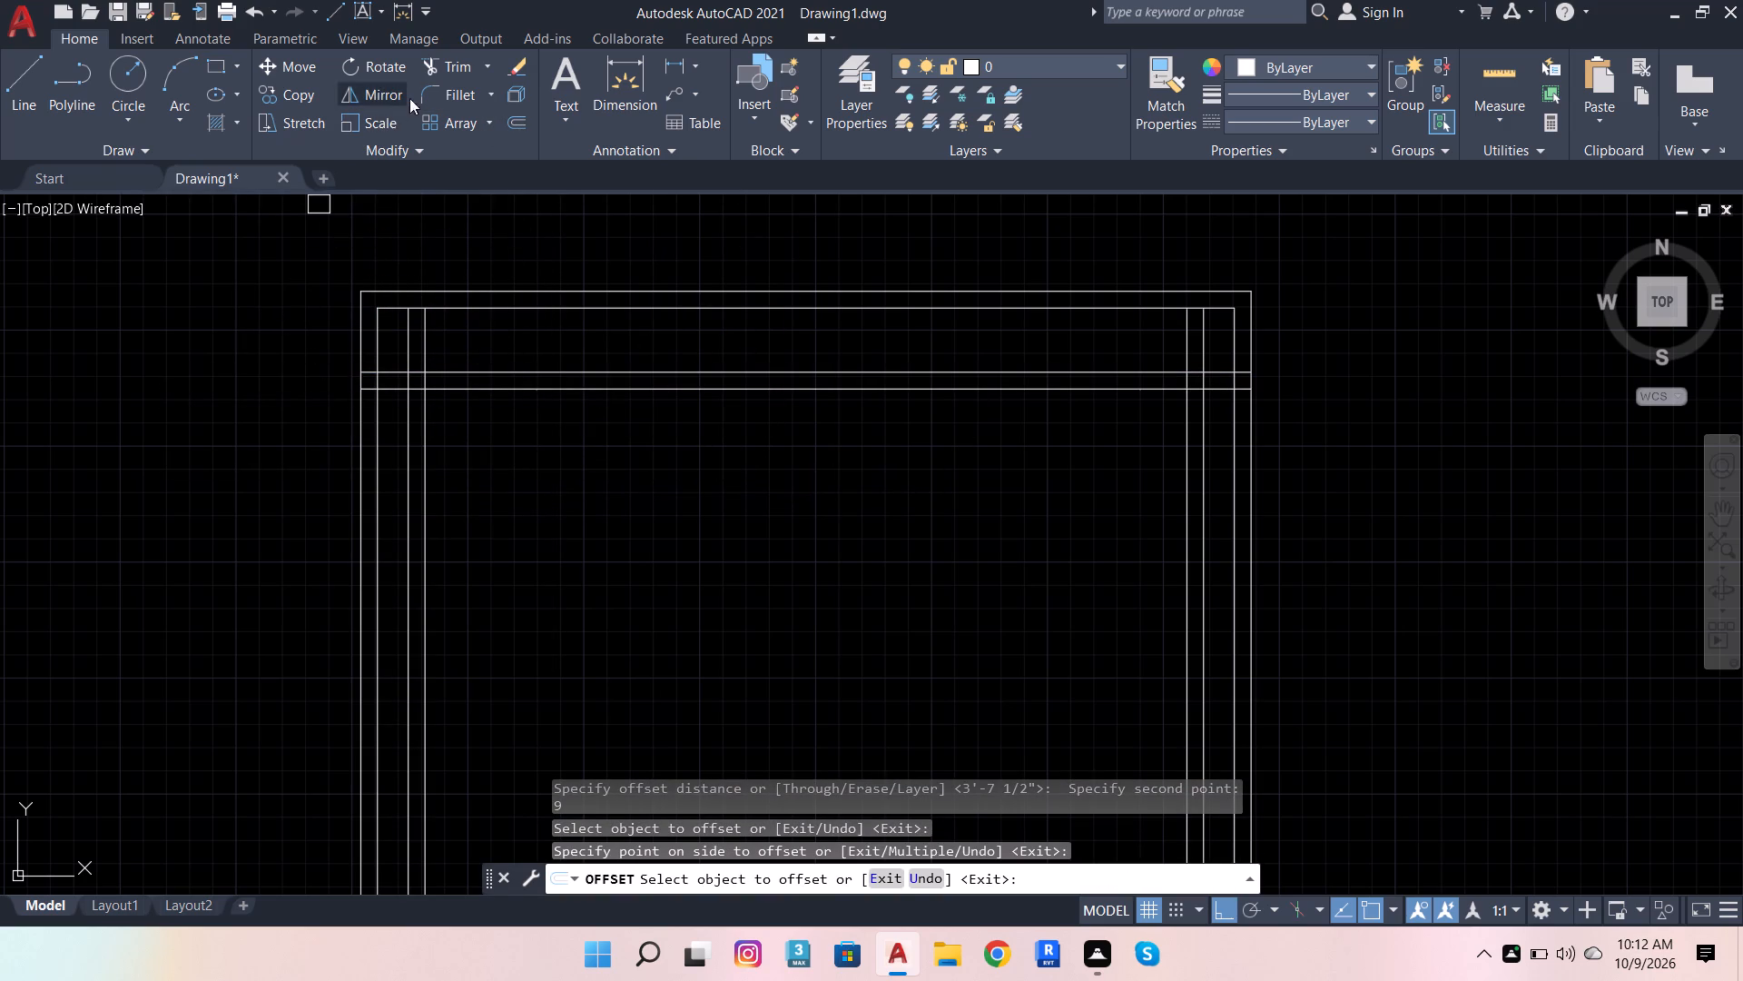
Trim the interior wall lines into a clean upper-left corner, removing their extensions and the stubs inside the left outer wall.
click(455, 61)
scroll(392, 338, up, 3)
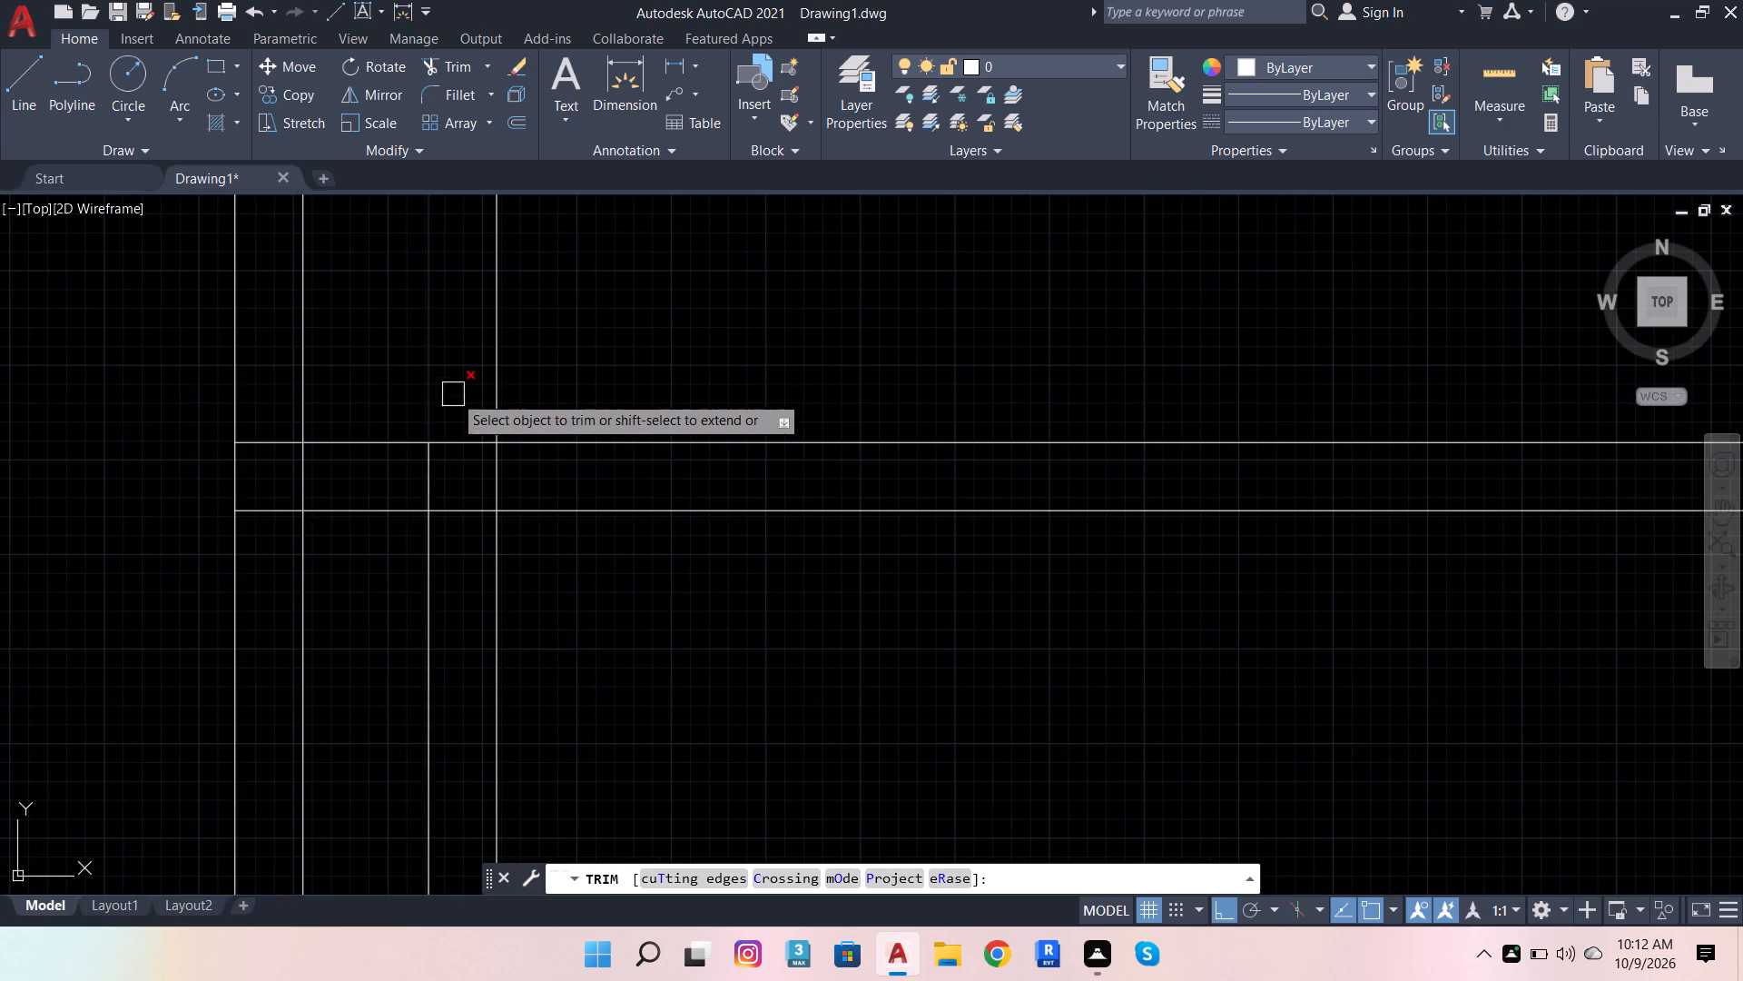
scroll(491, 467, up, 2)
drag(542, 460, 450, 670)
scroll(620, 633, down, 3)
drag(625, 501, 512, 647)
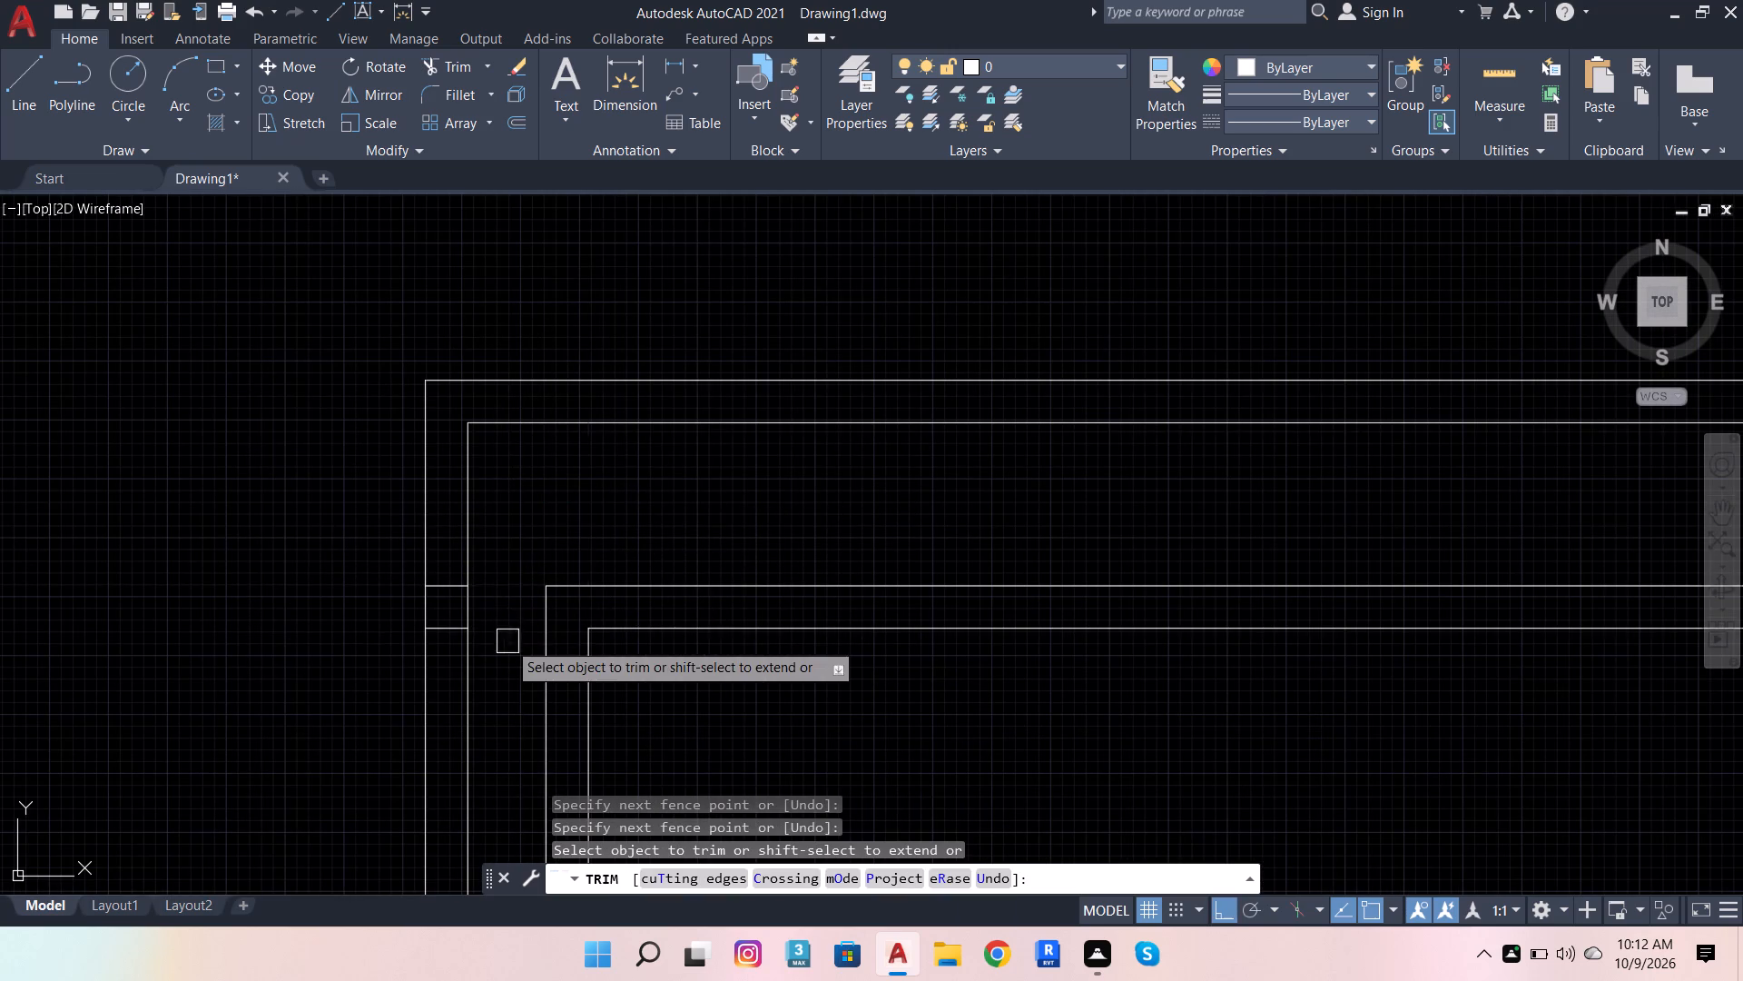
scroll(422, 609, up, 2)
drag(495, 501, 478, 703)
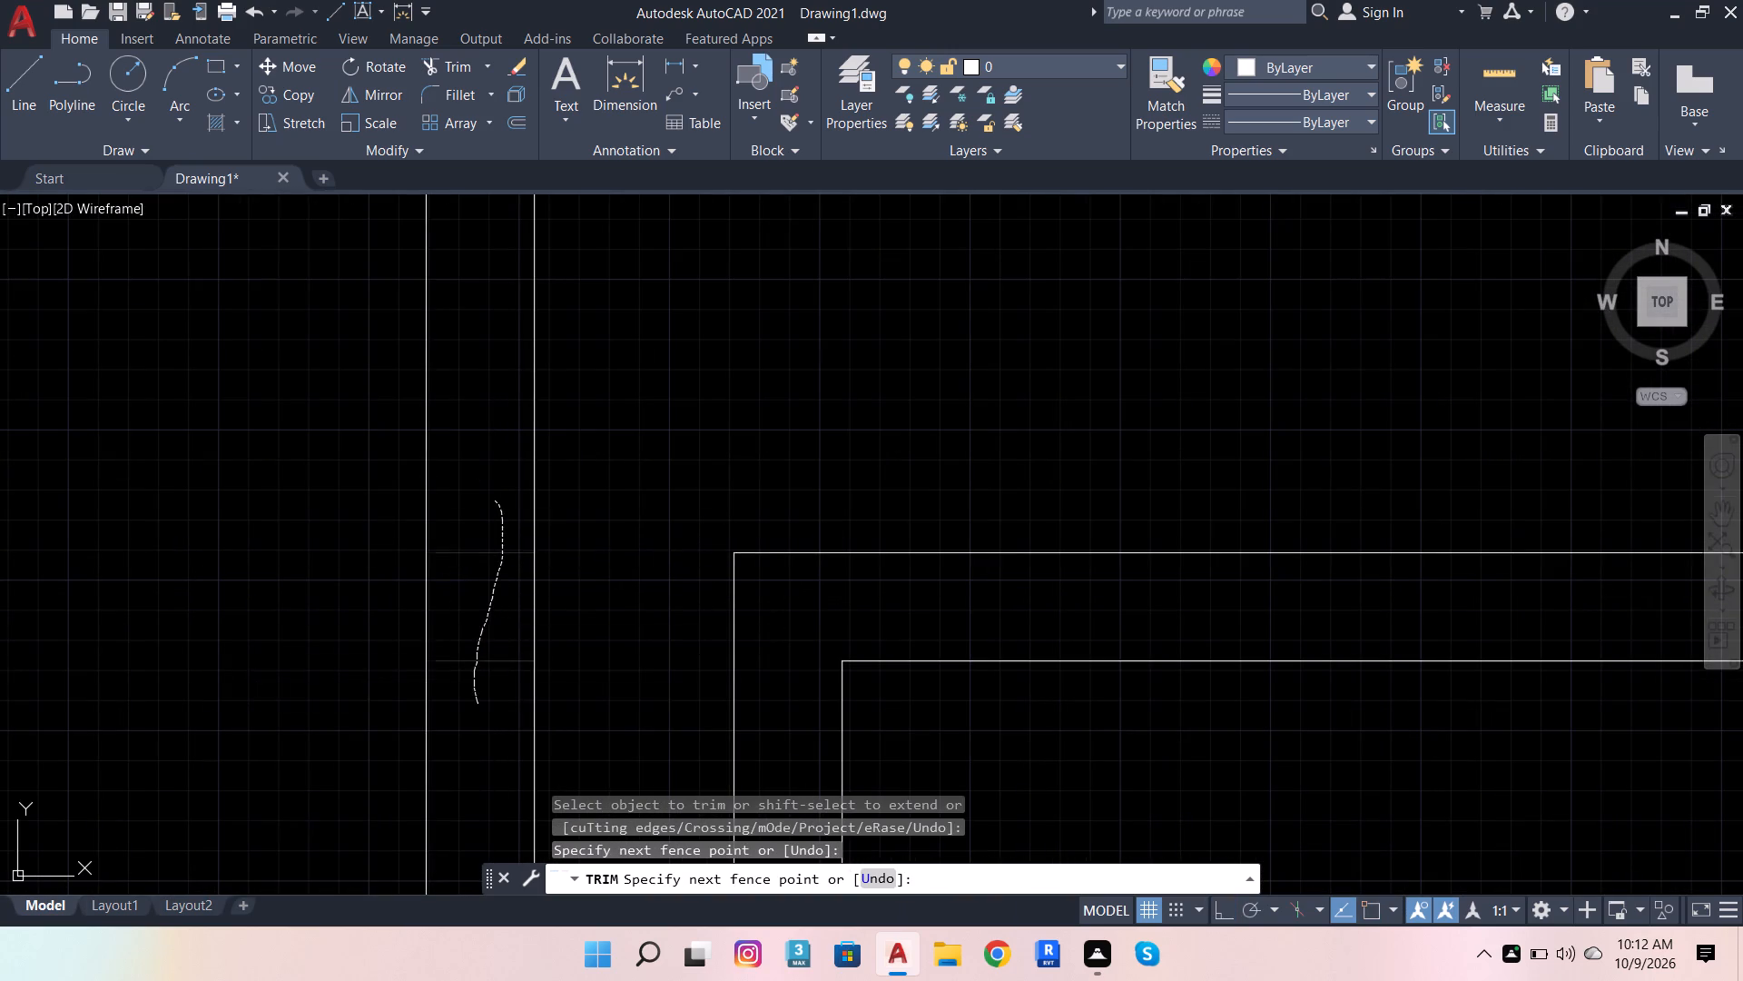
Trim the interior wall line extensions at the upper-right corner so both line pairs meet cleanly.
scroll(508, 471, down, 7)
scroll(688, 476, up, 6)
scroll(786, 568, up, 1)
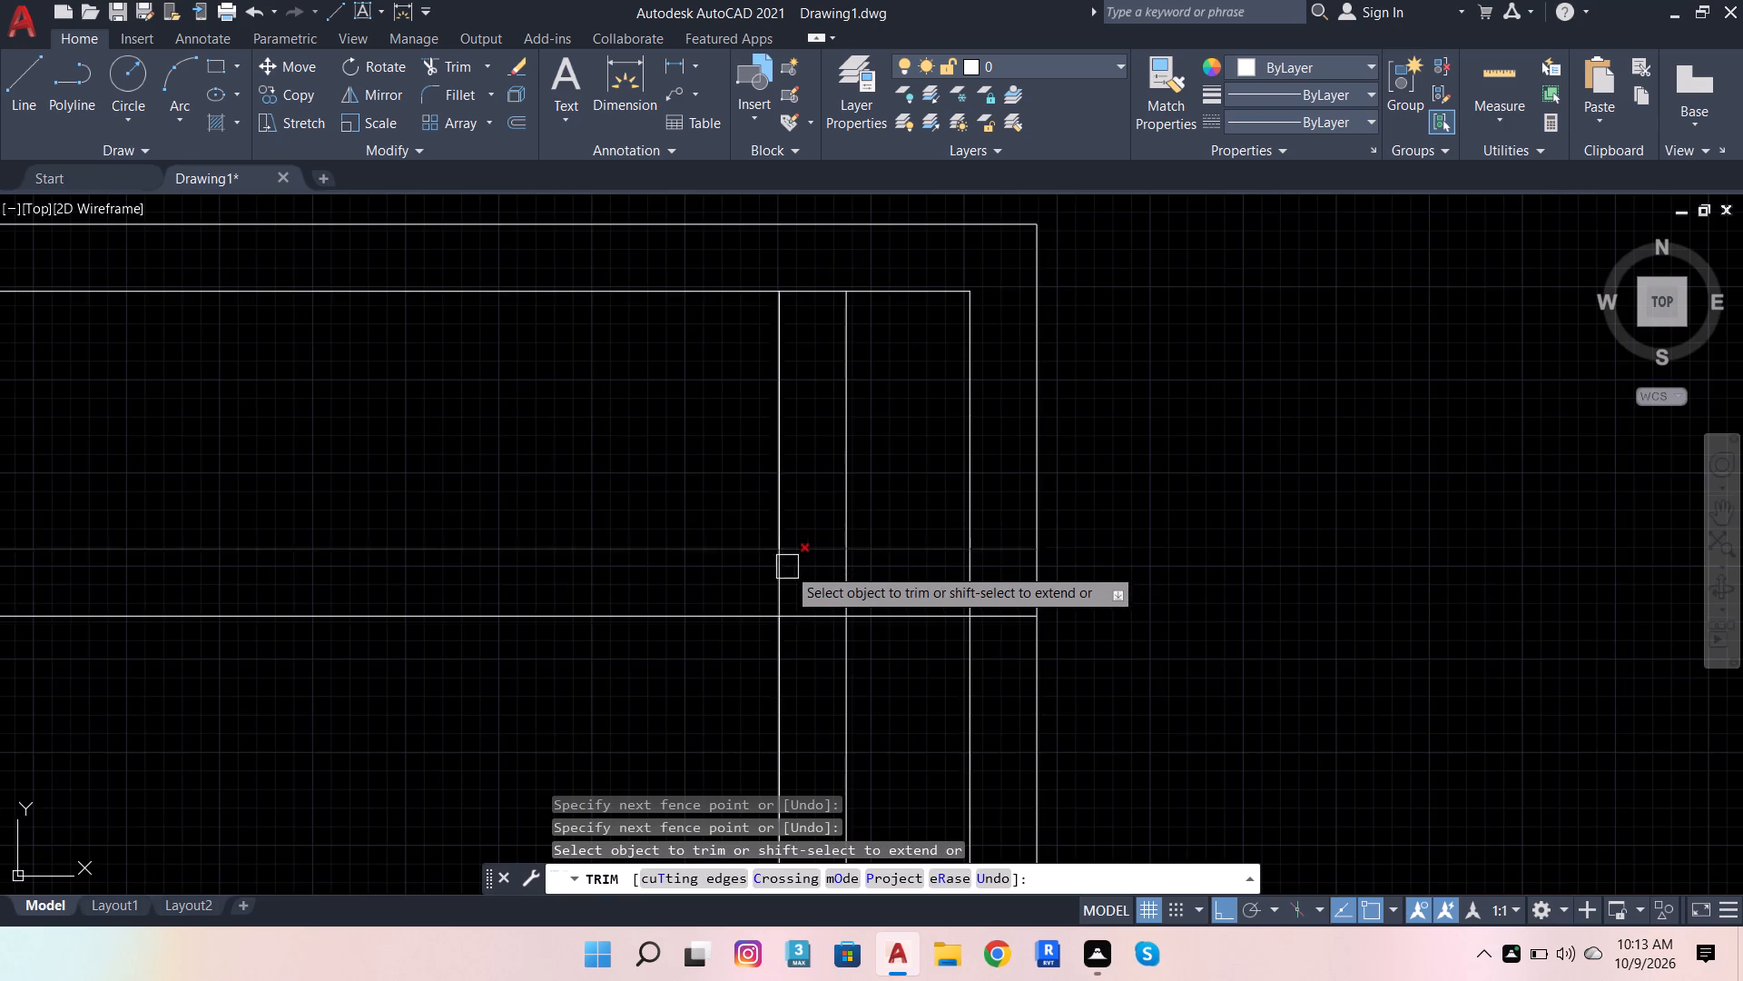
scroll(786, 568, up, 1)
drag(676, 578, 842, 720)
drag(693, 342, 712, 343)
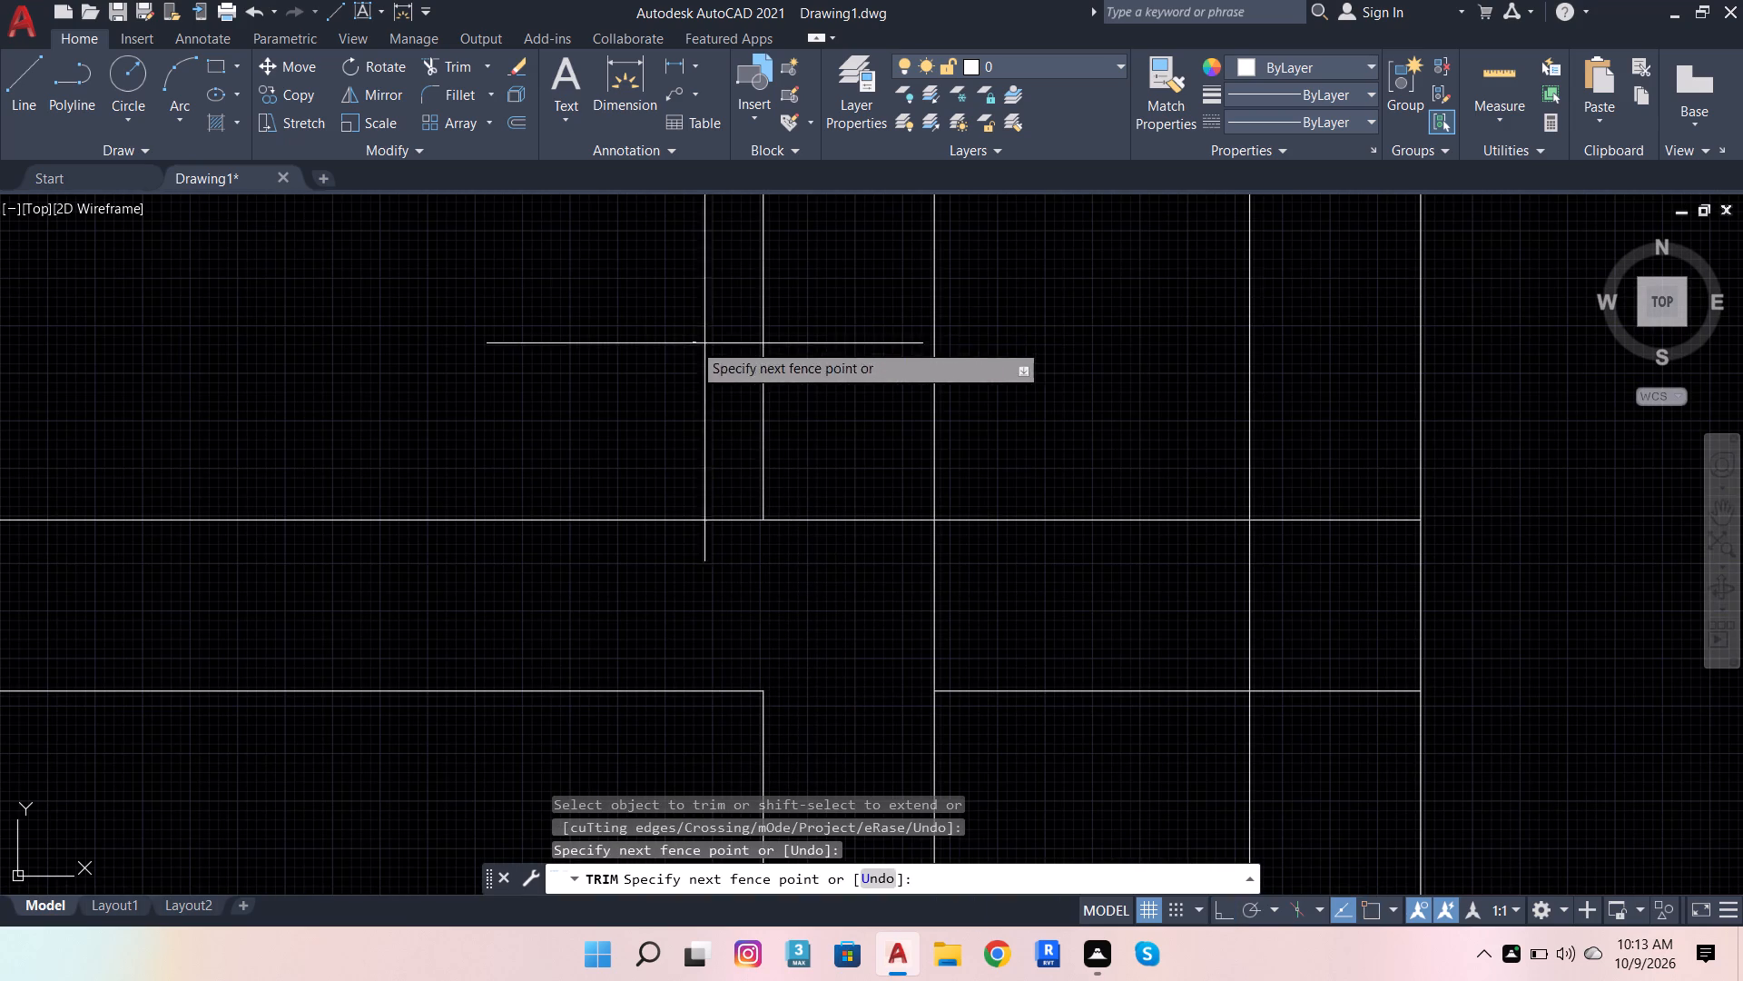
drag(712, 343, 1070, 748)
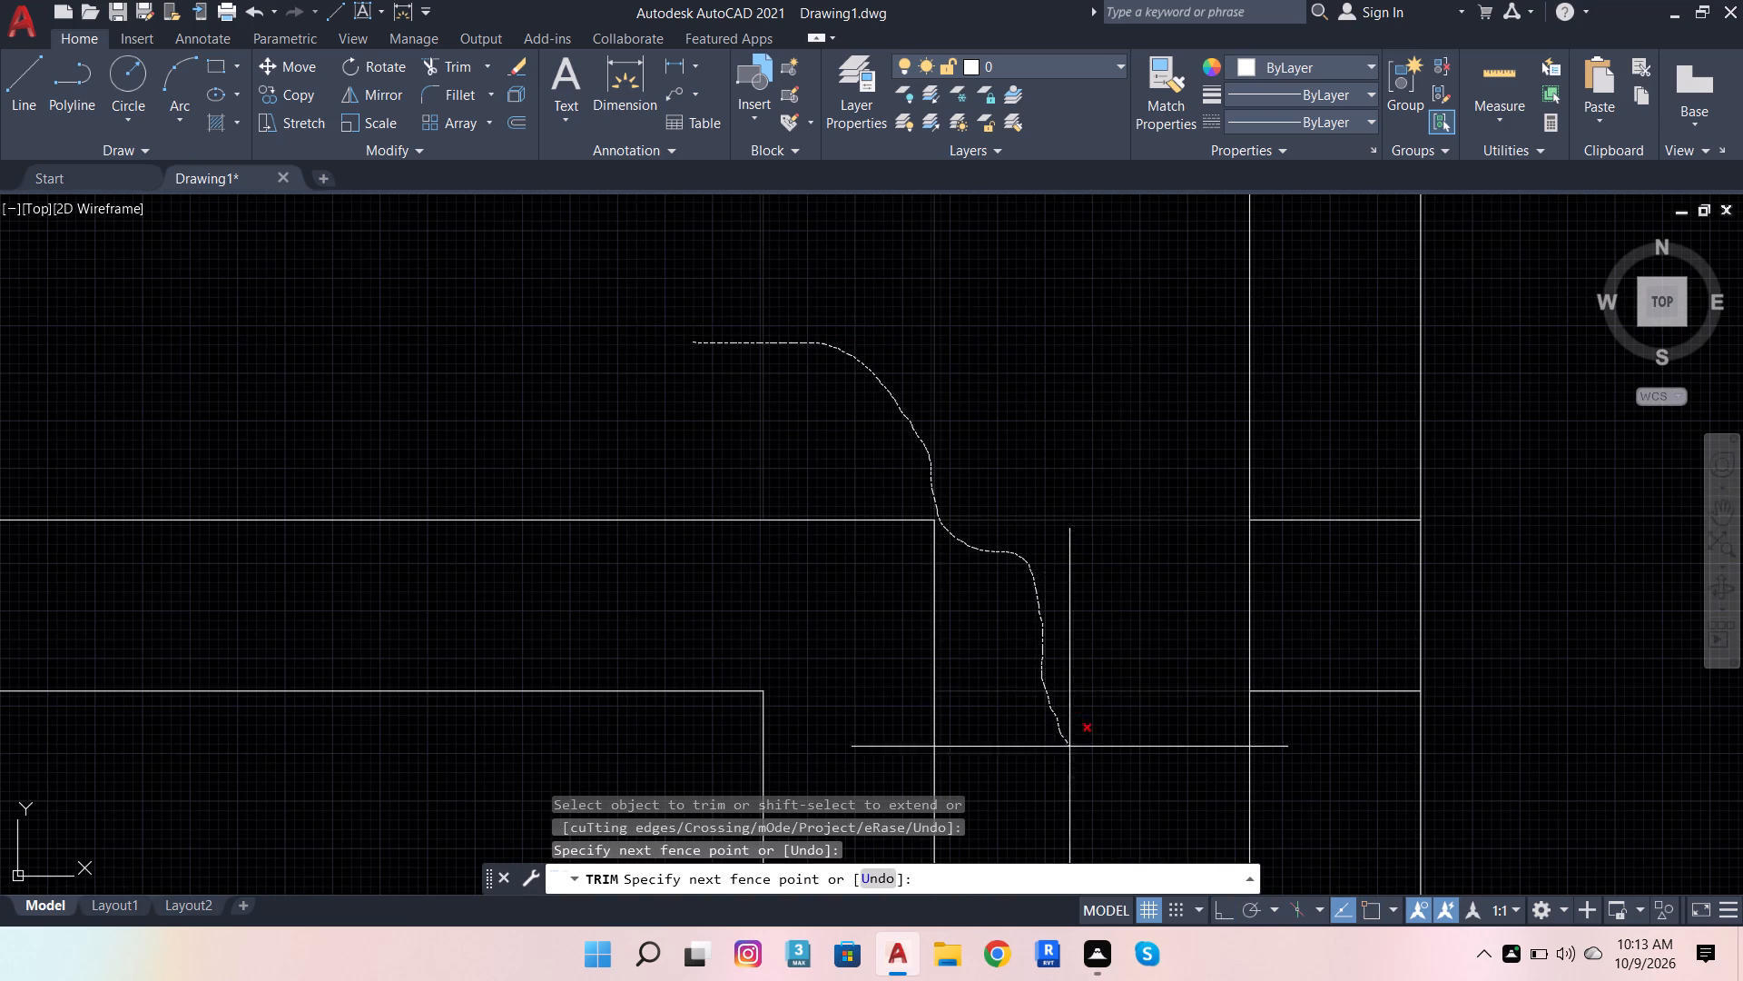
drag(1070, 748, 1071, 750)
Trim the two horizontal line stubs inside the right outer wall's thickness and end the Trim command.
scroll(1096, 507, down, 2)
scroll(1205, 533, up, 2)
drag(1153, 433, 1210, 619)
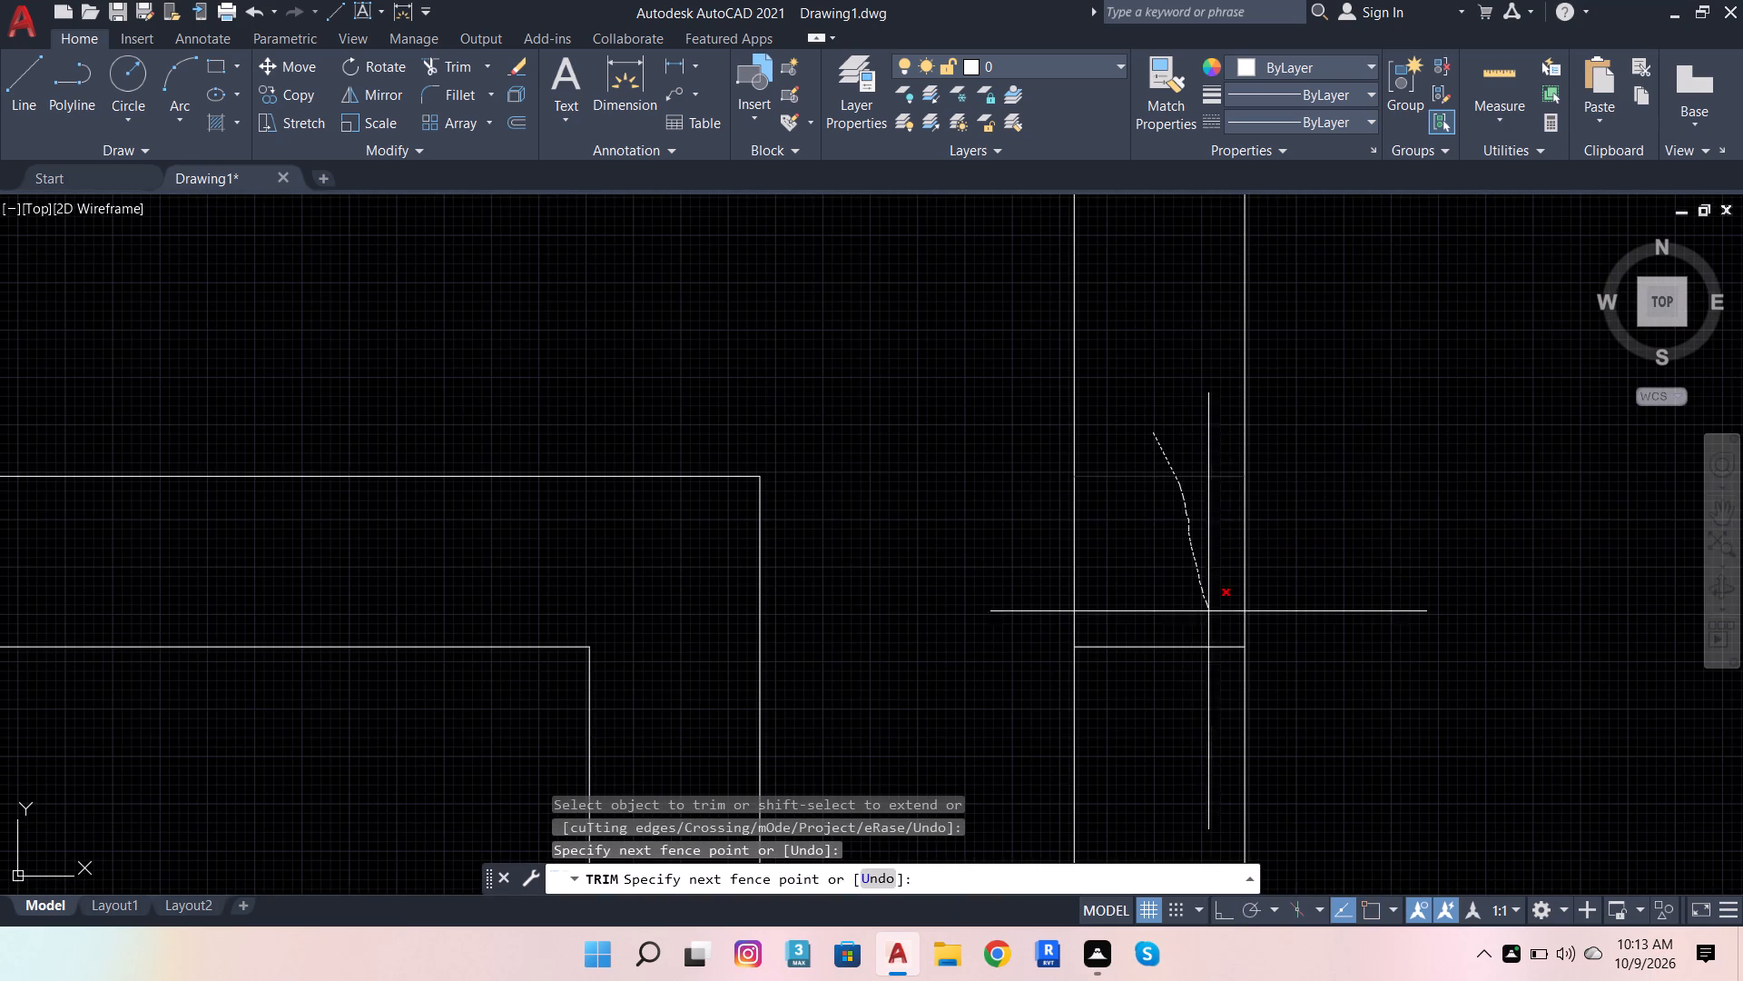
drag(1210, 619, 1223, 708)
scroll(1251, 475, down, 7)
key(space)
key(space)
key(space)
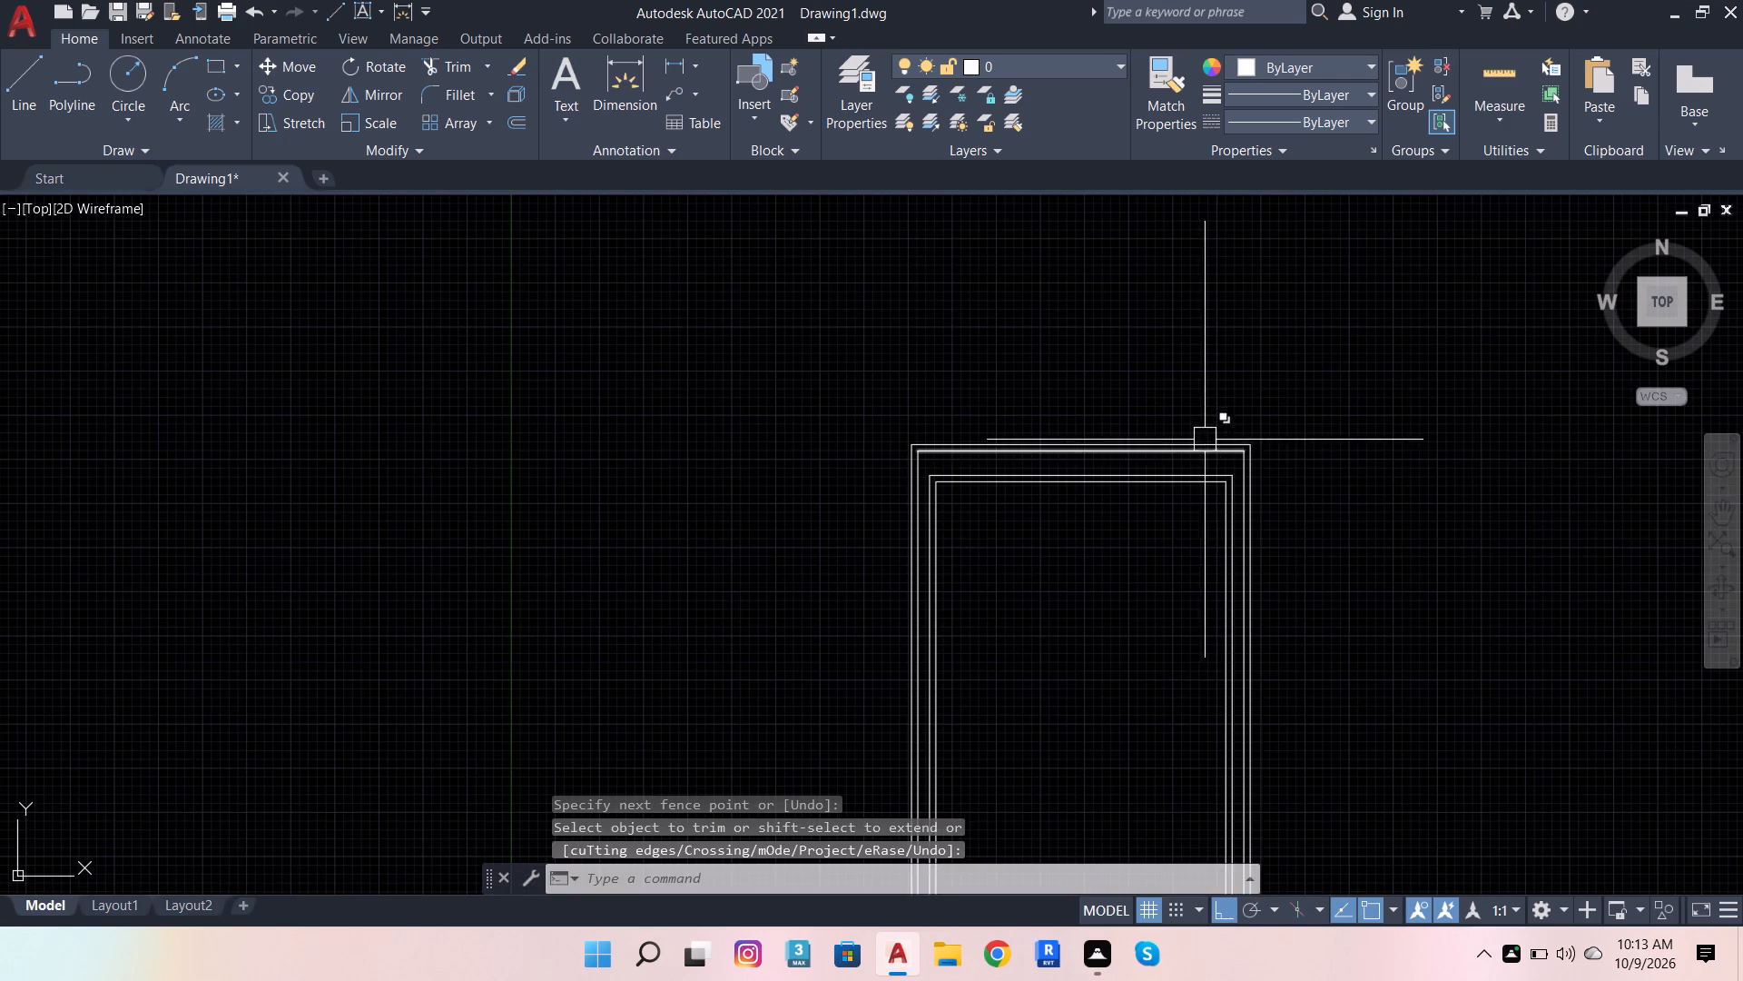
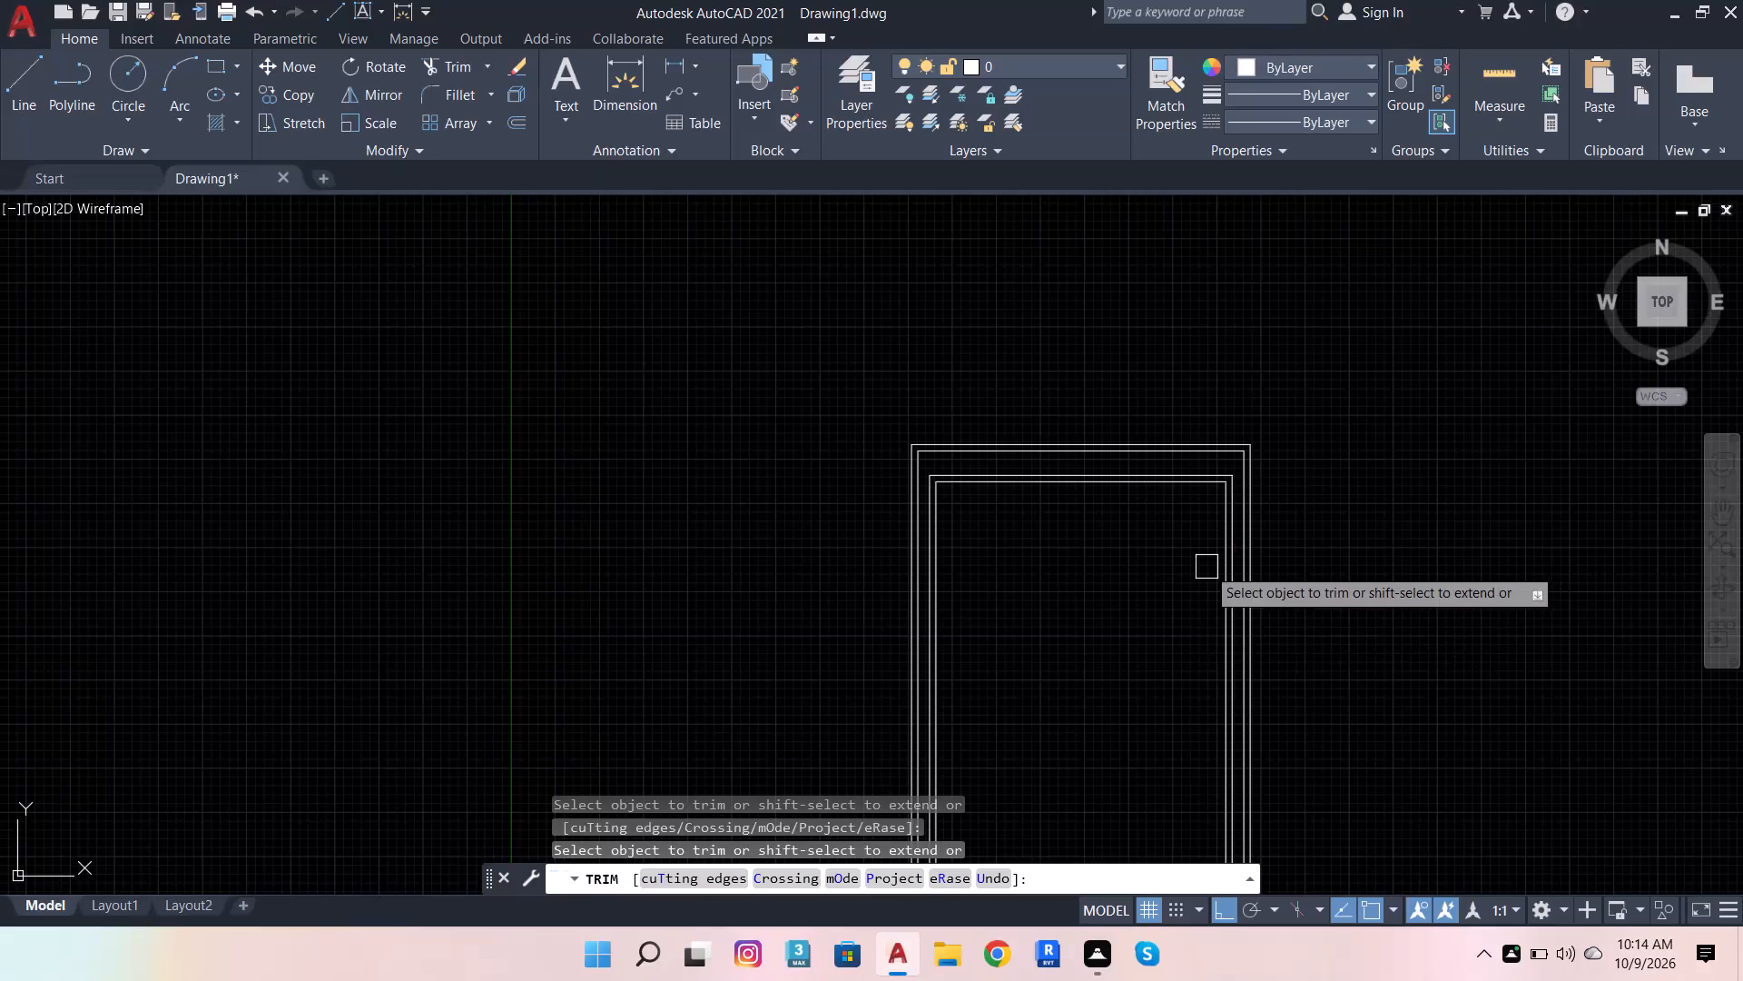
End the active Trim command after checking the trimmed wall corners along the plan's top side.
scroll(1282, 490, up, 5)
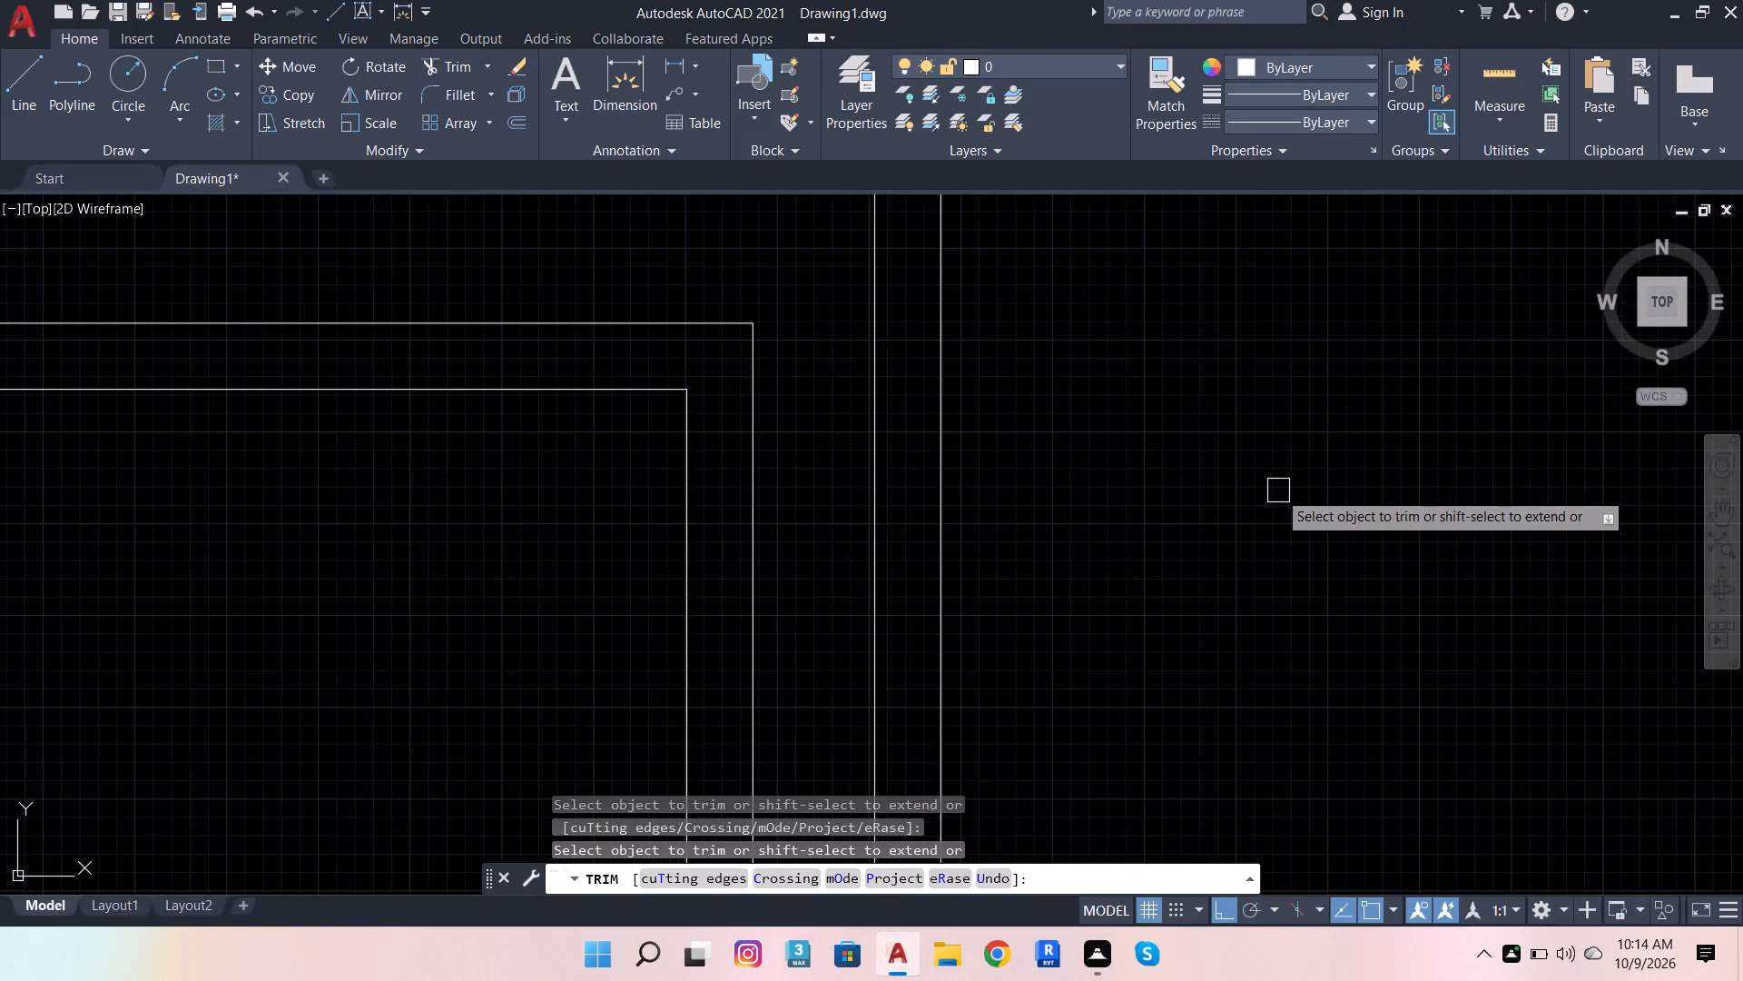
scroll(1268, 501, down, 3)
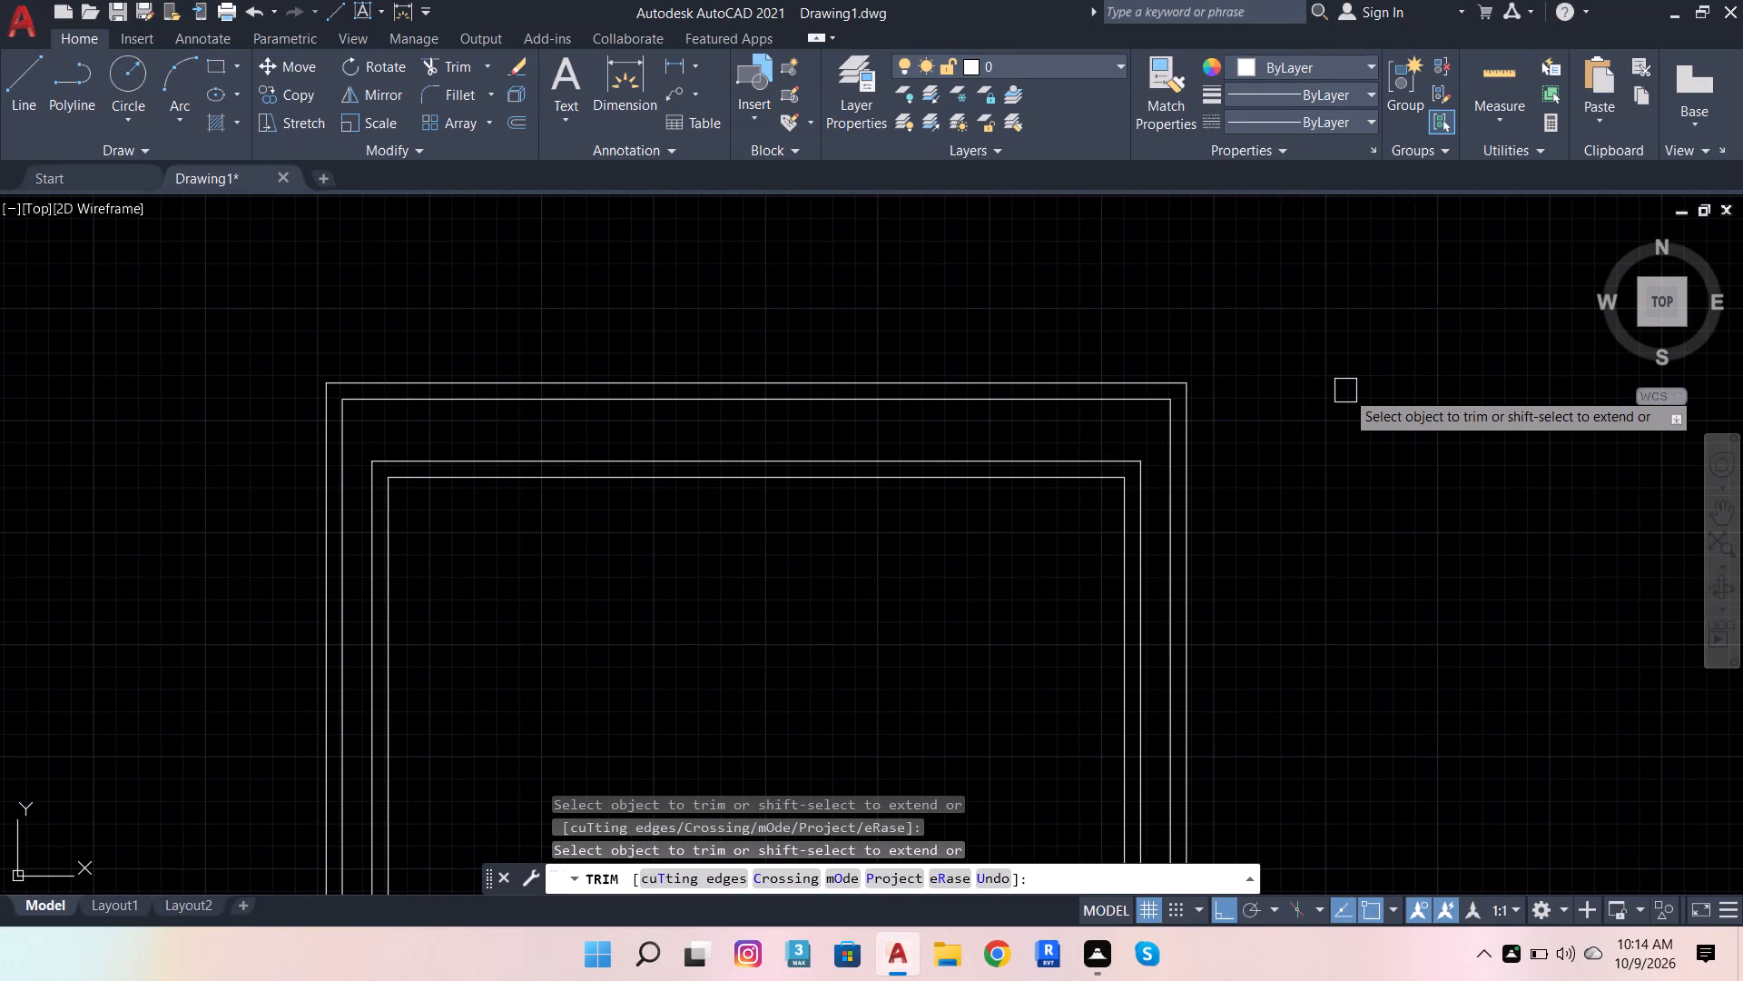
key(Escape)
key(Escape)
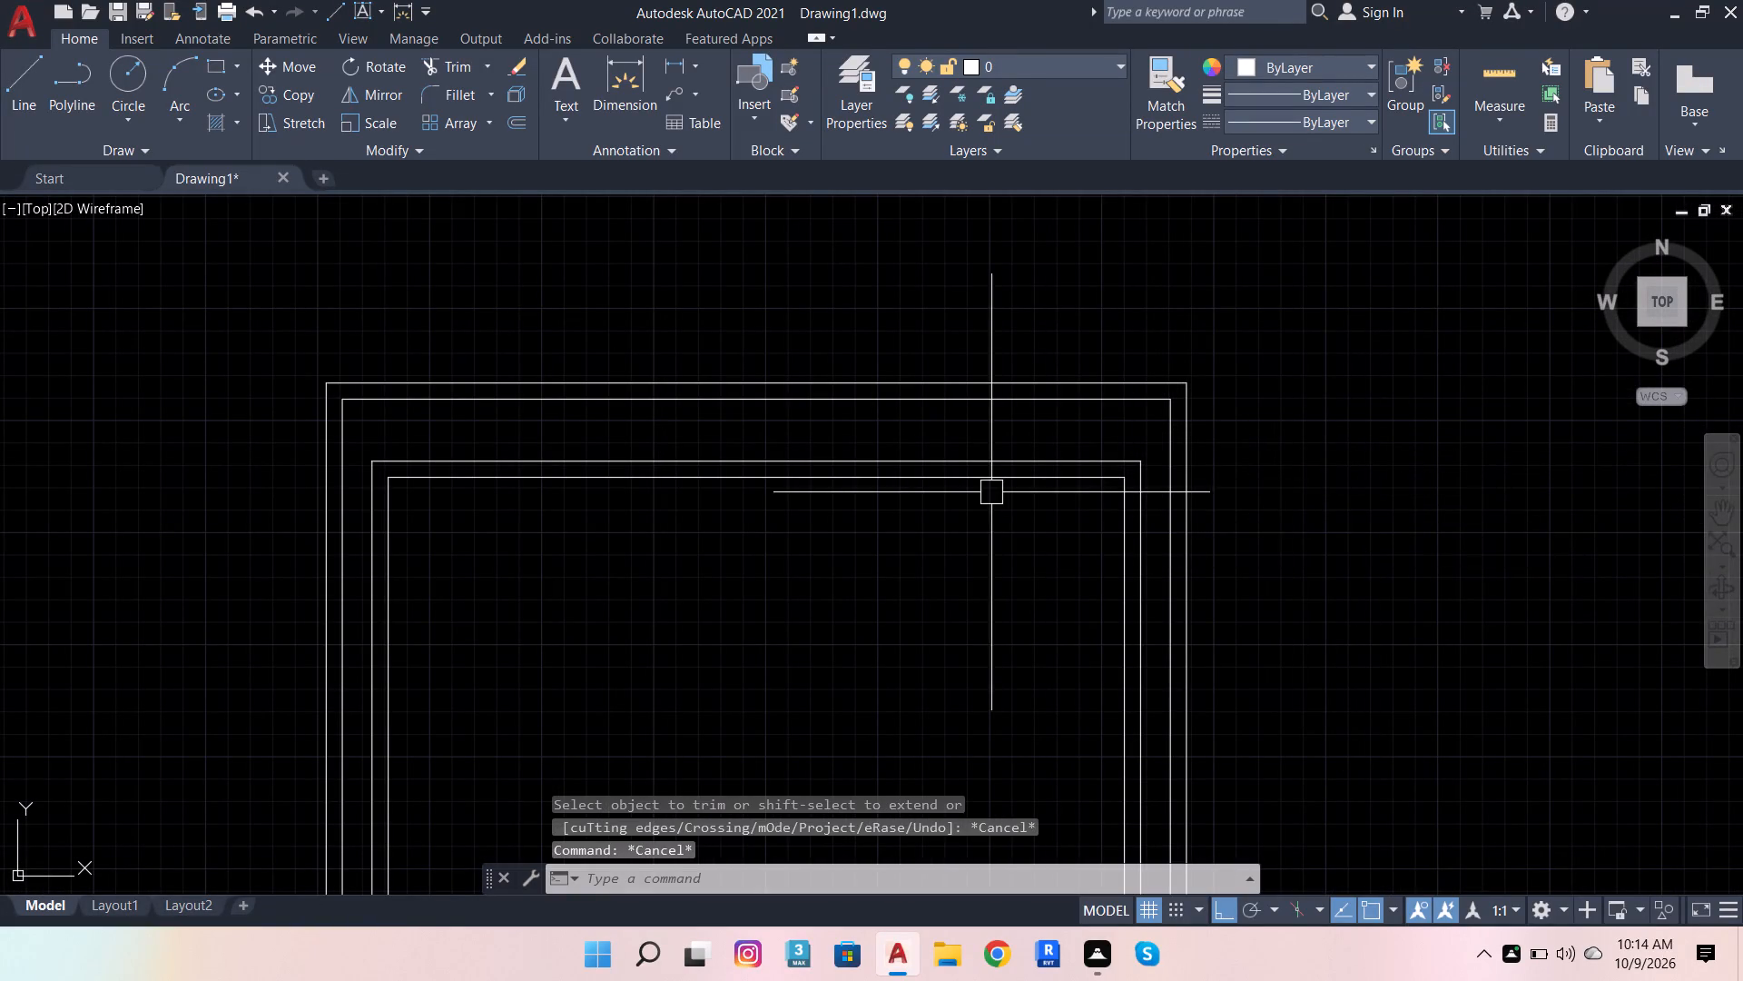
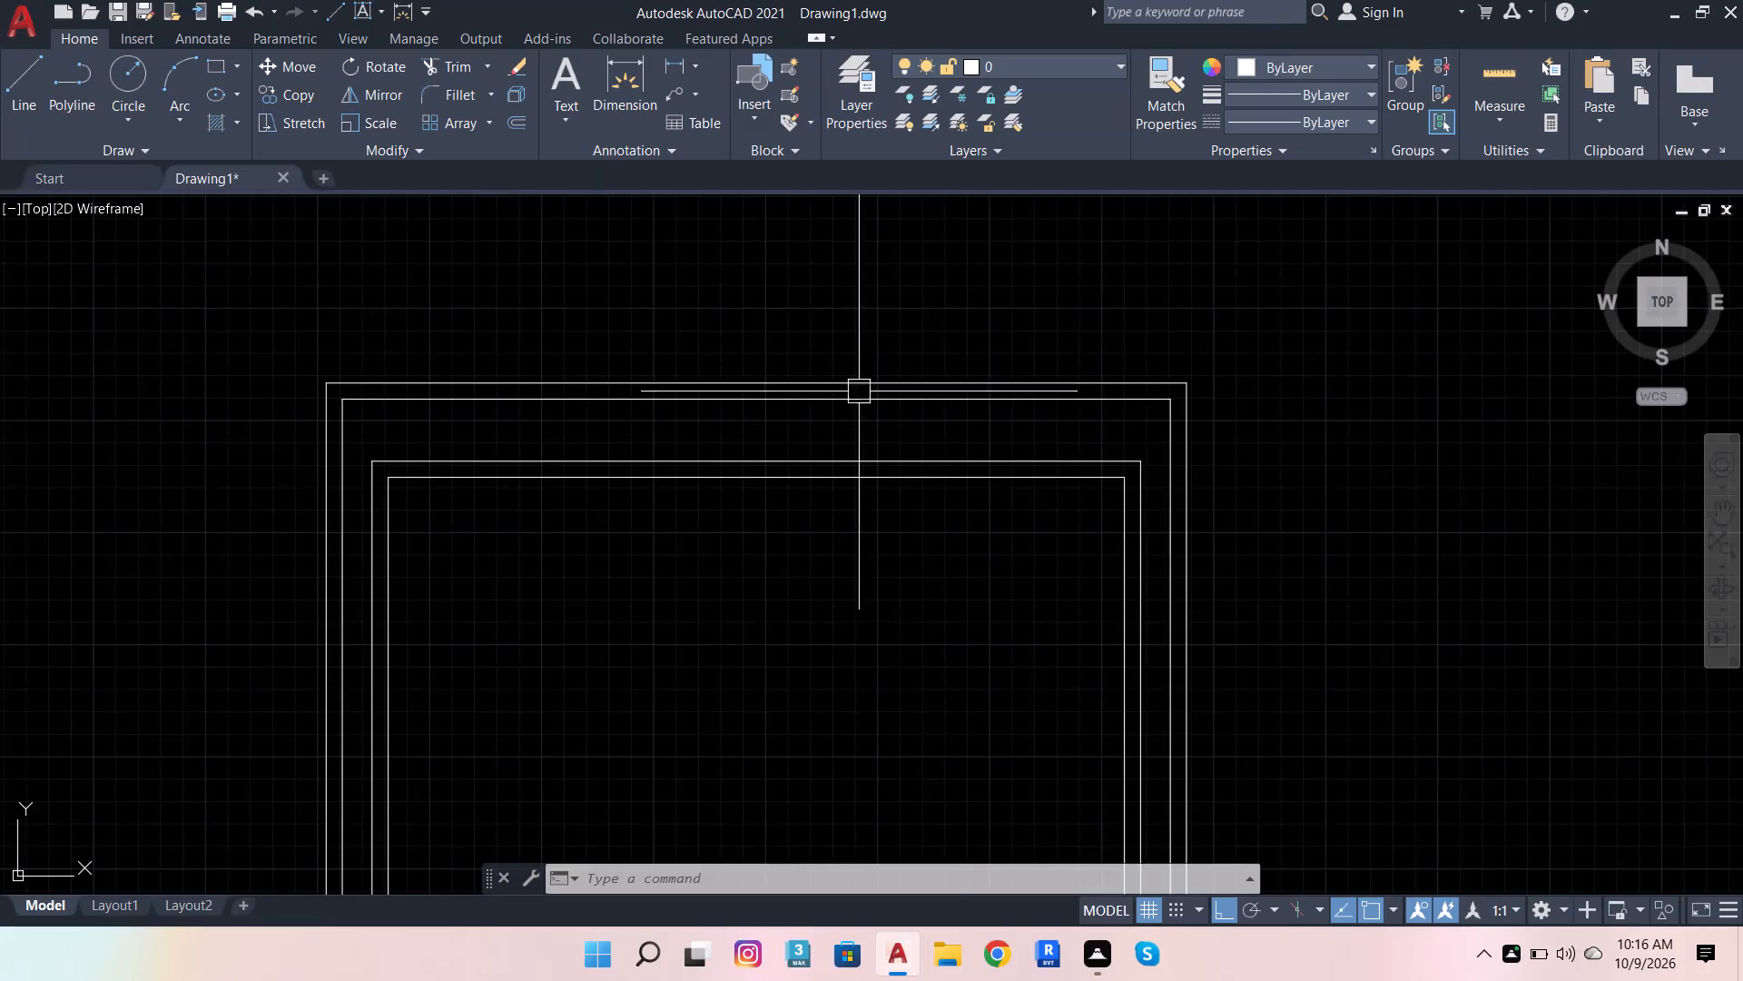
Offset the upper line of the inner wall along the plan's top side by 7' toward the plan's interior.
scroll(859, 396, up, 1)
click(526, 496)
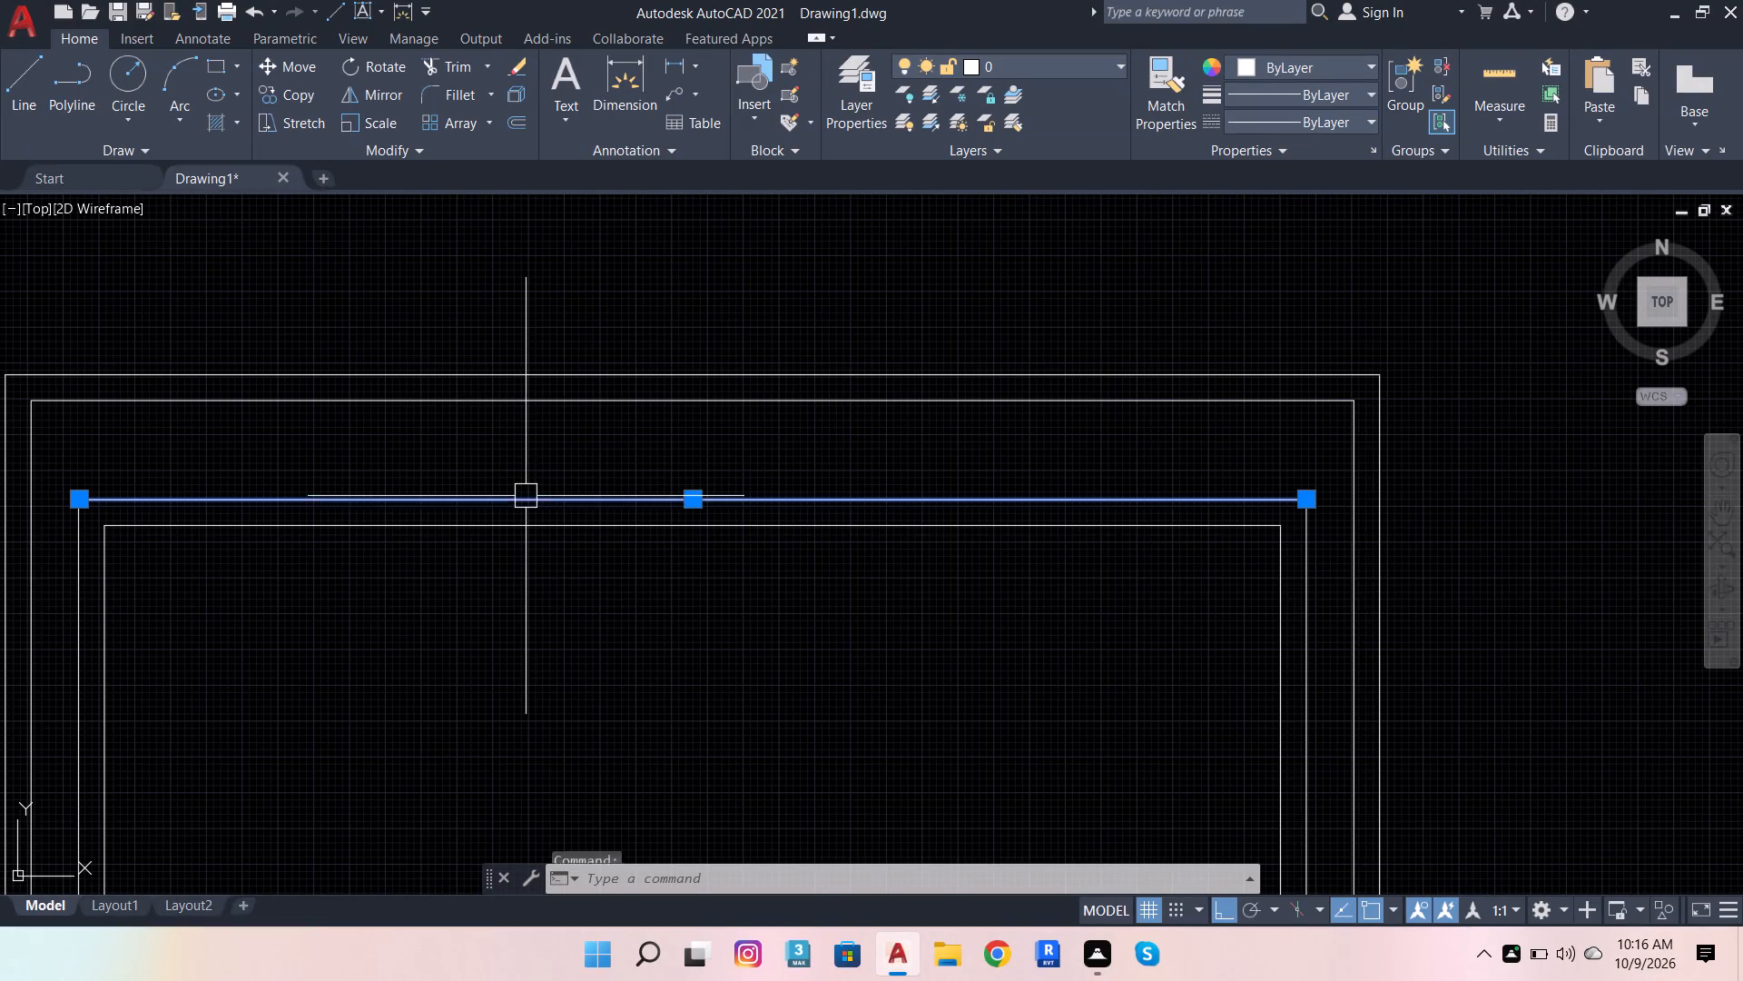
key(o)
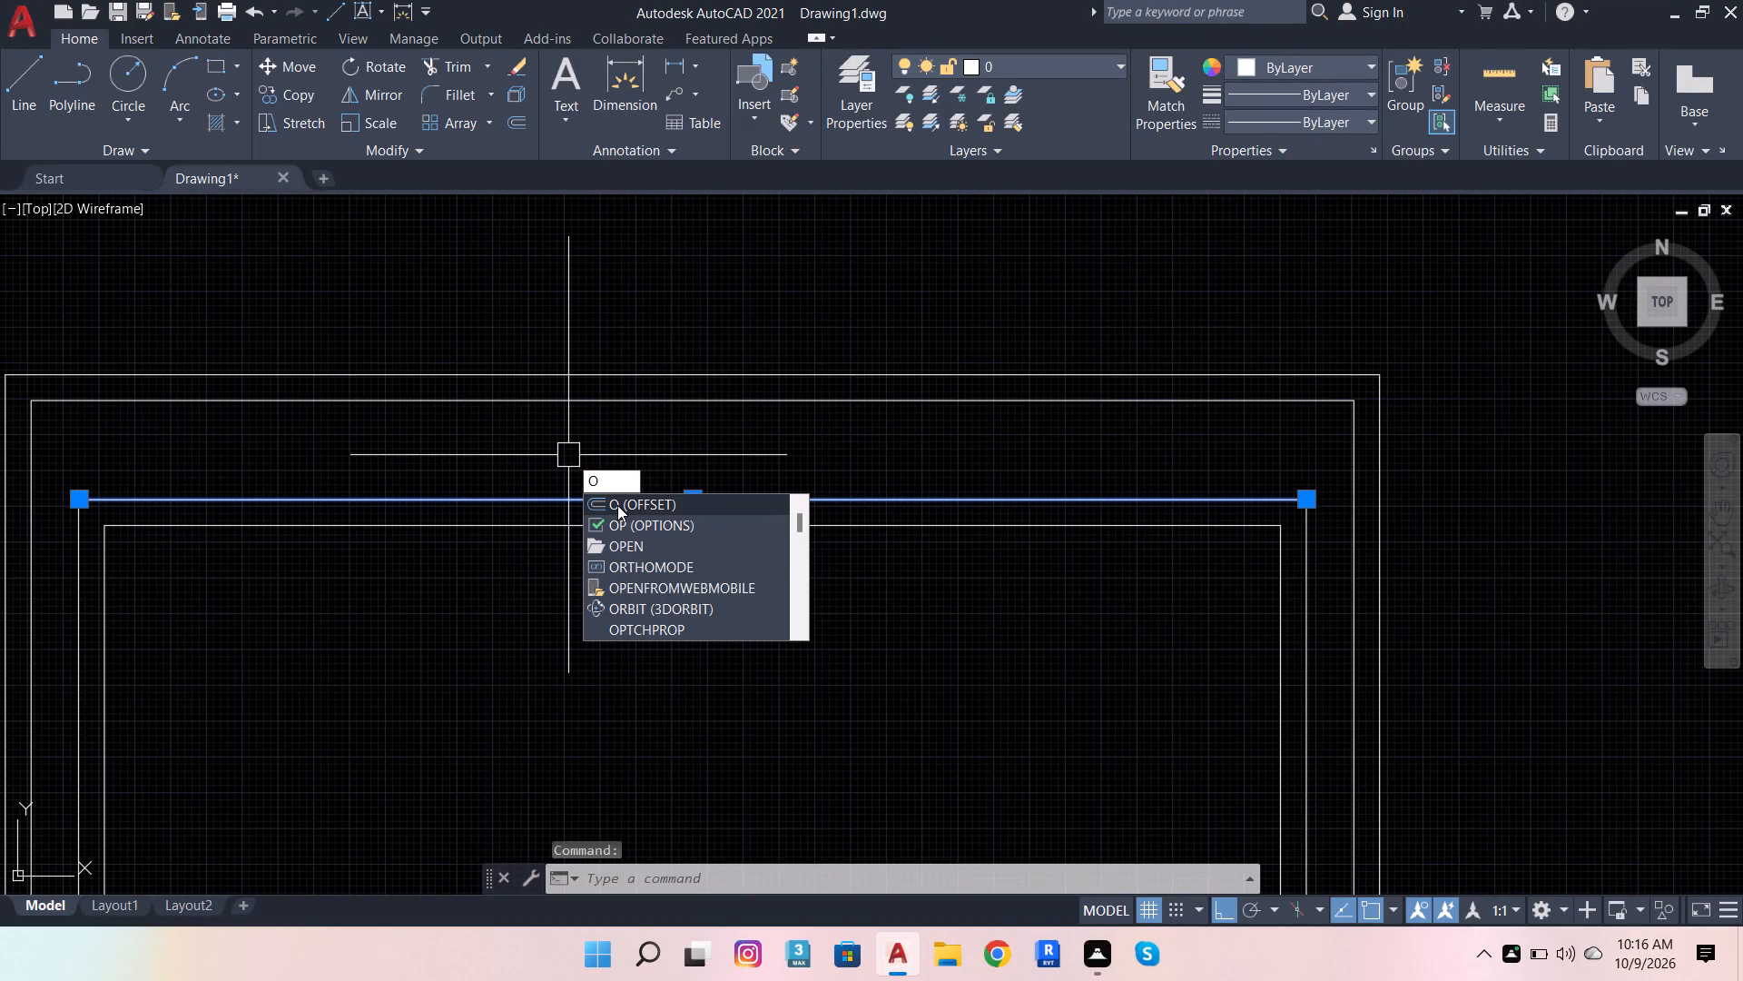
click(617, 505)
click(617, 513)
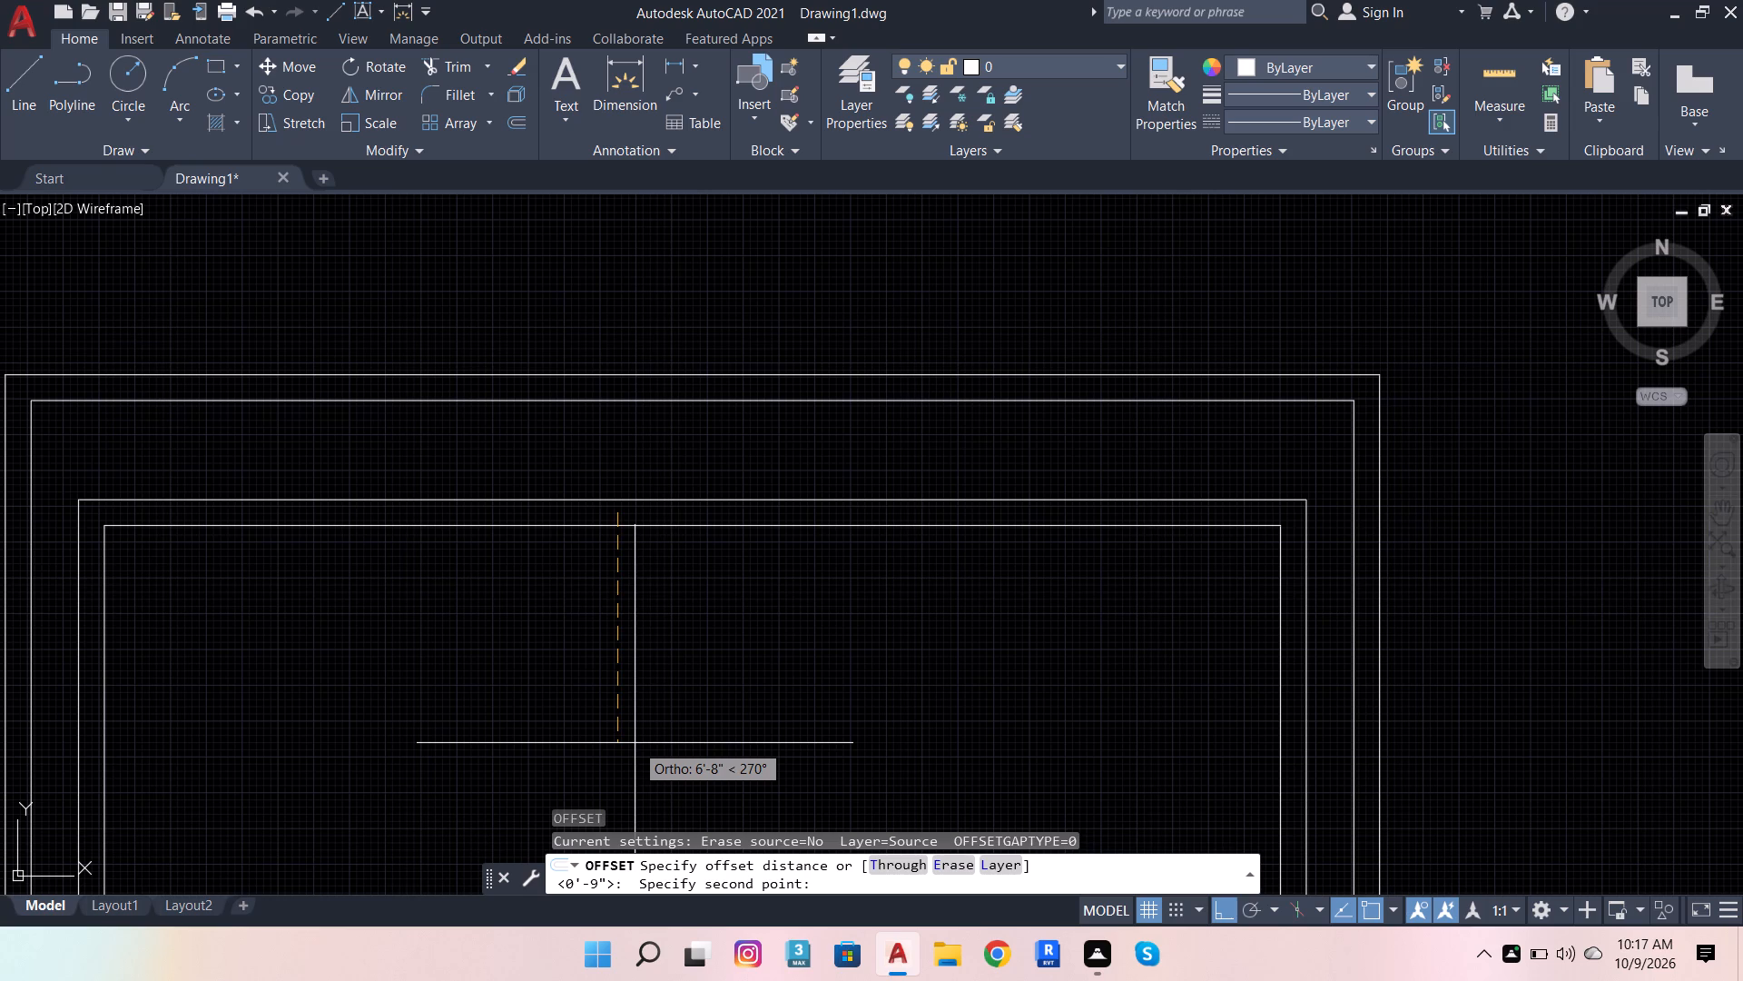
text(7')
key(Return)
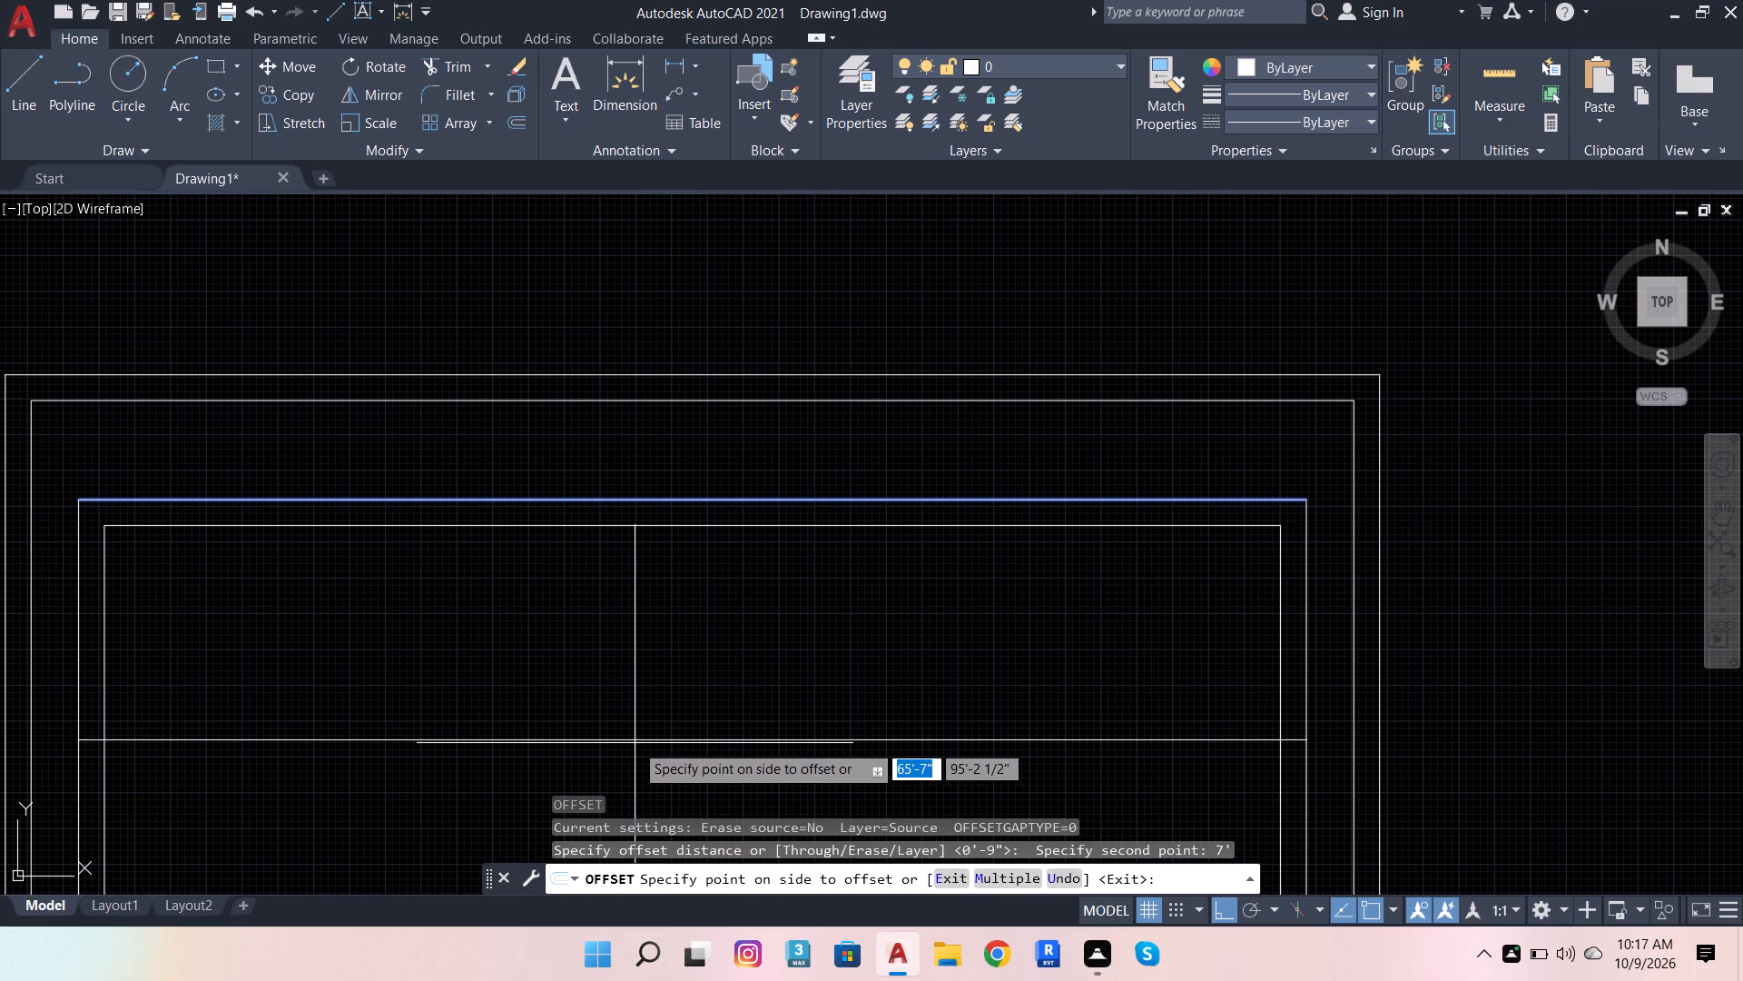
click(635, 743)
scroll(696, 524, down, 3)
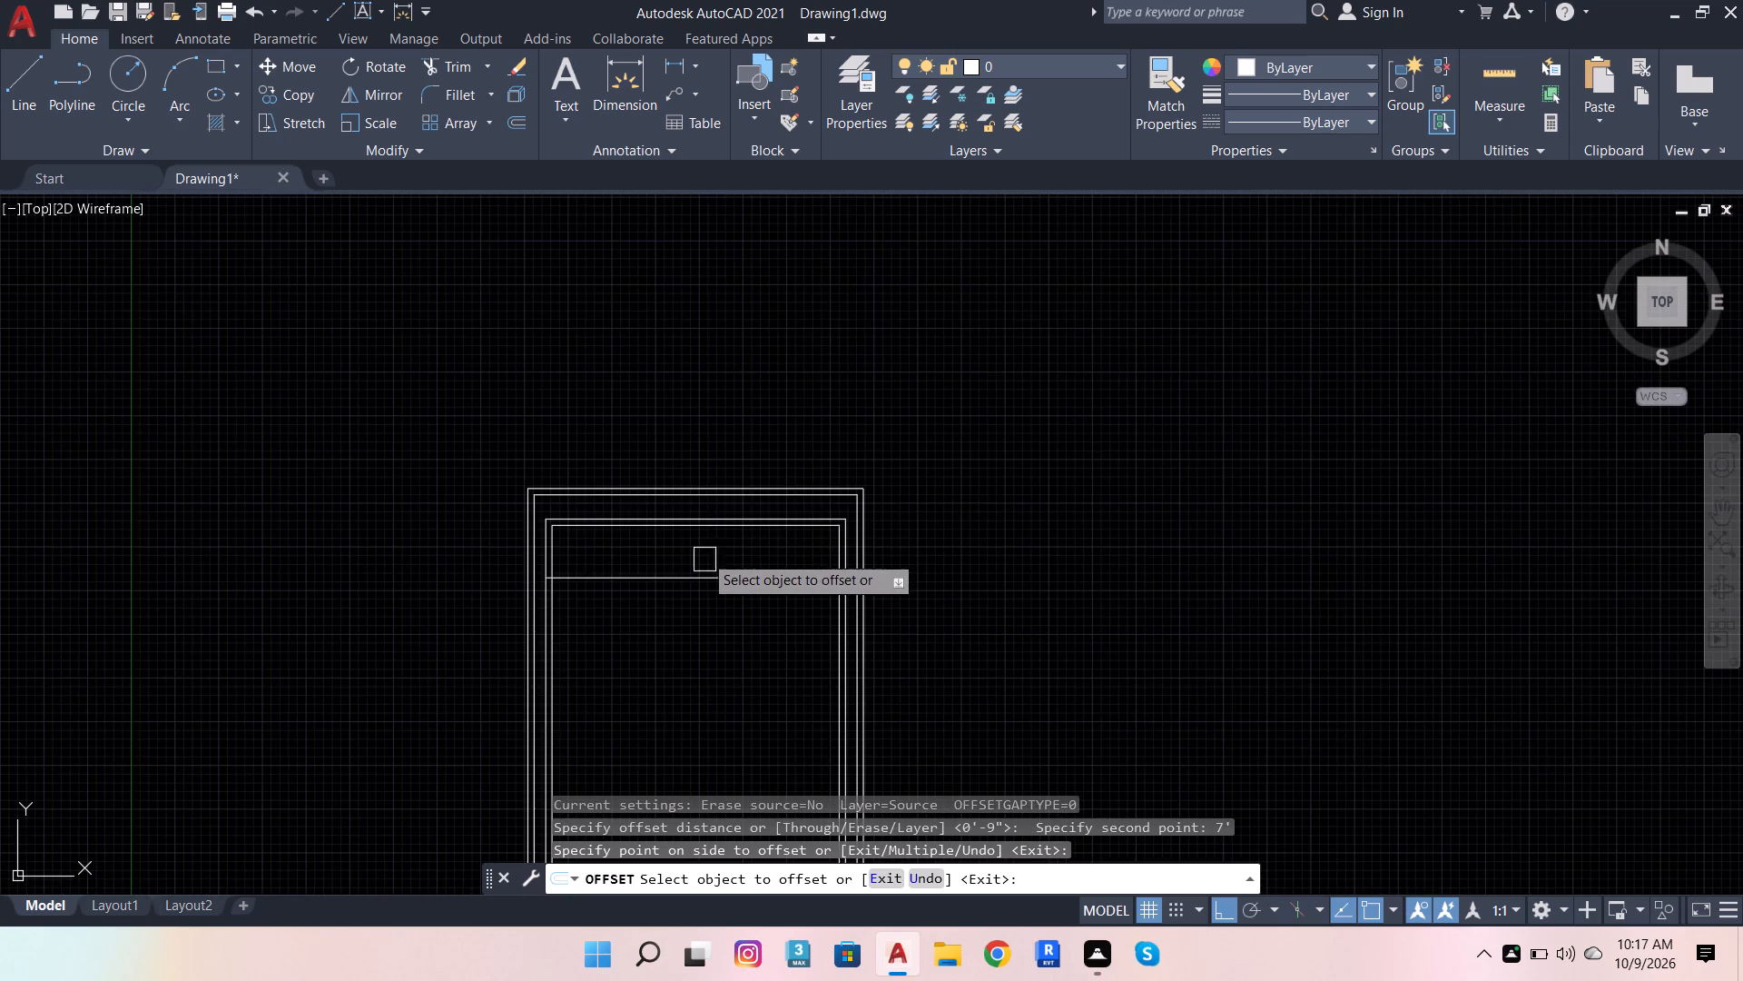
scroll(707, 567, up, 2)
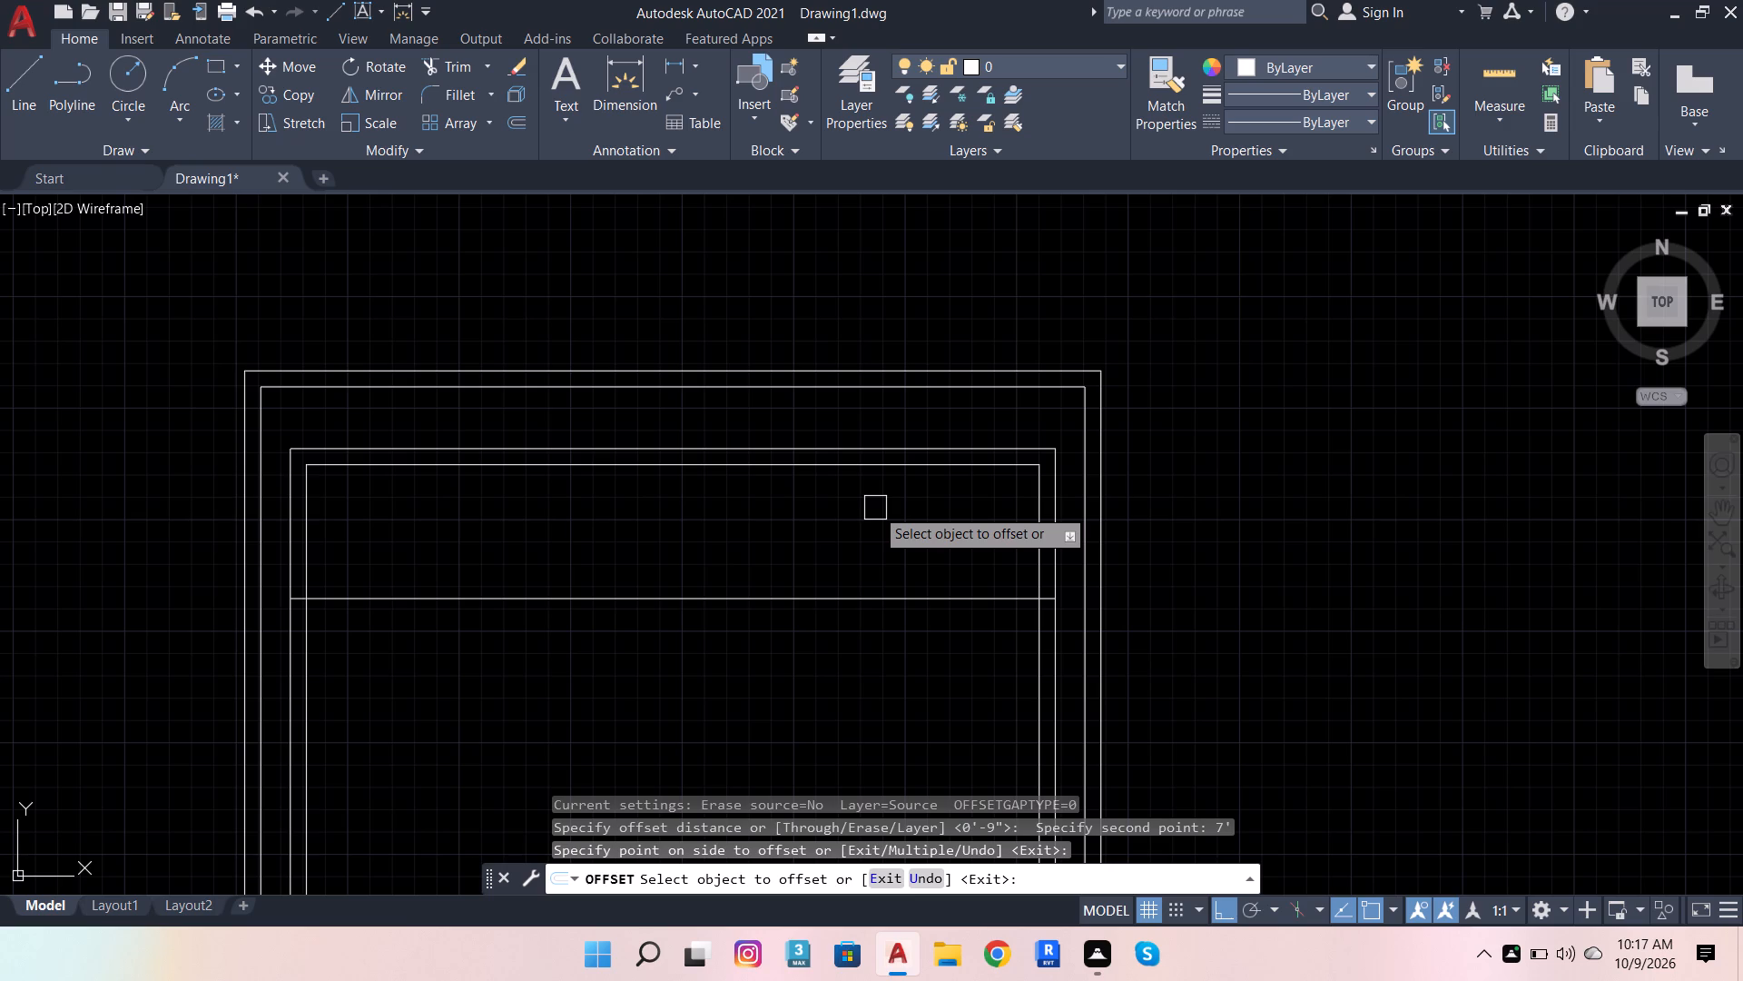
key(space)
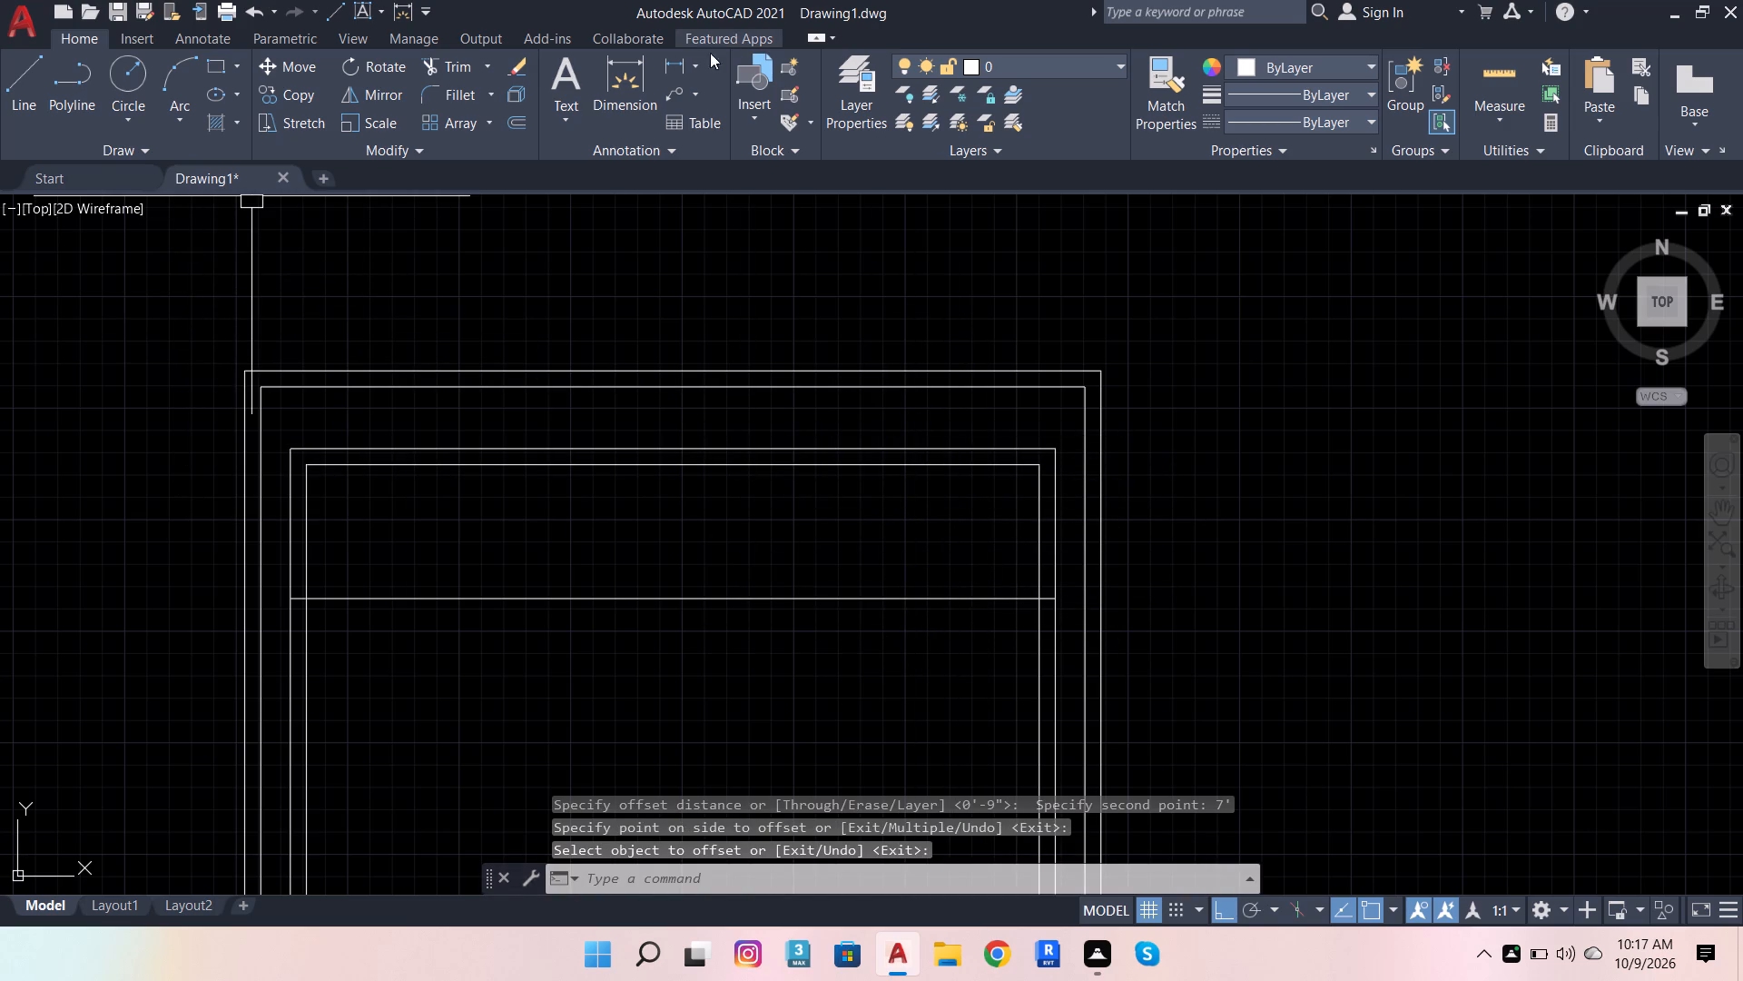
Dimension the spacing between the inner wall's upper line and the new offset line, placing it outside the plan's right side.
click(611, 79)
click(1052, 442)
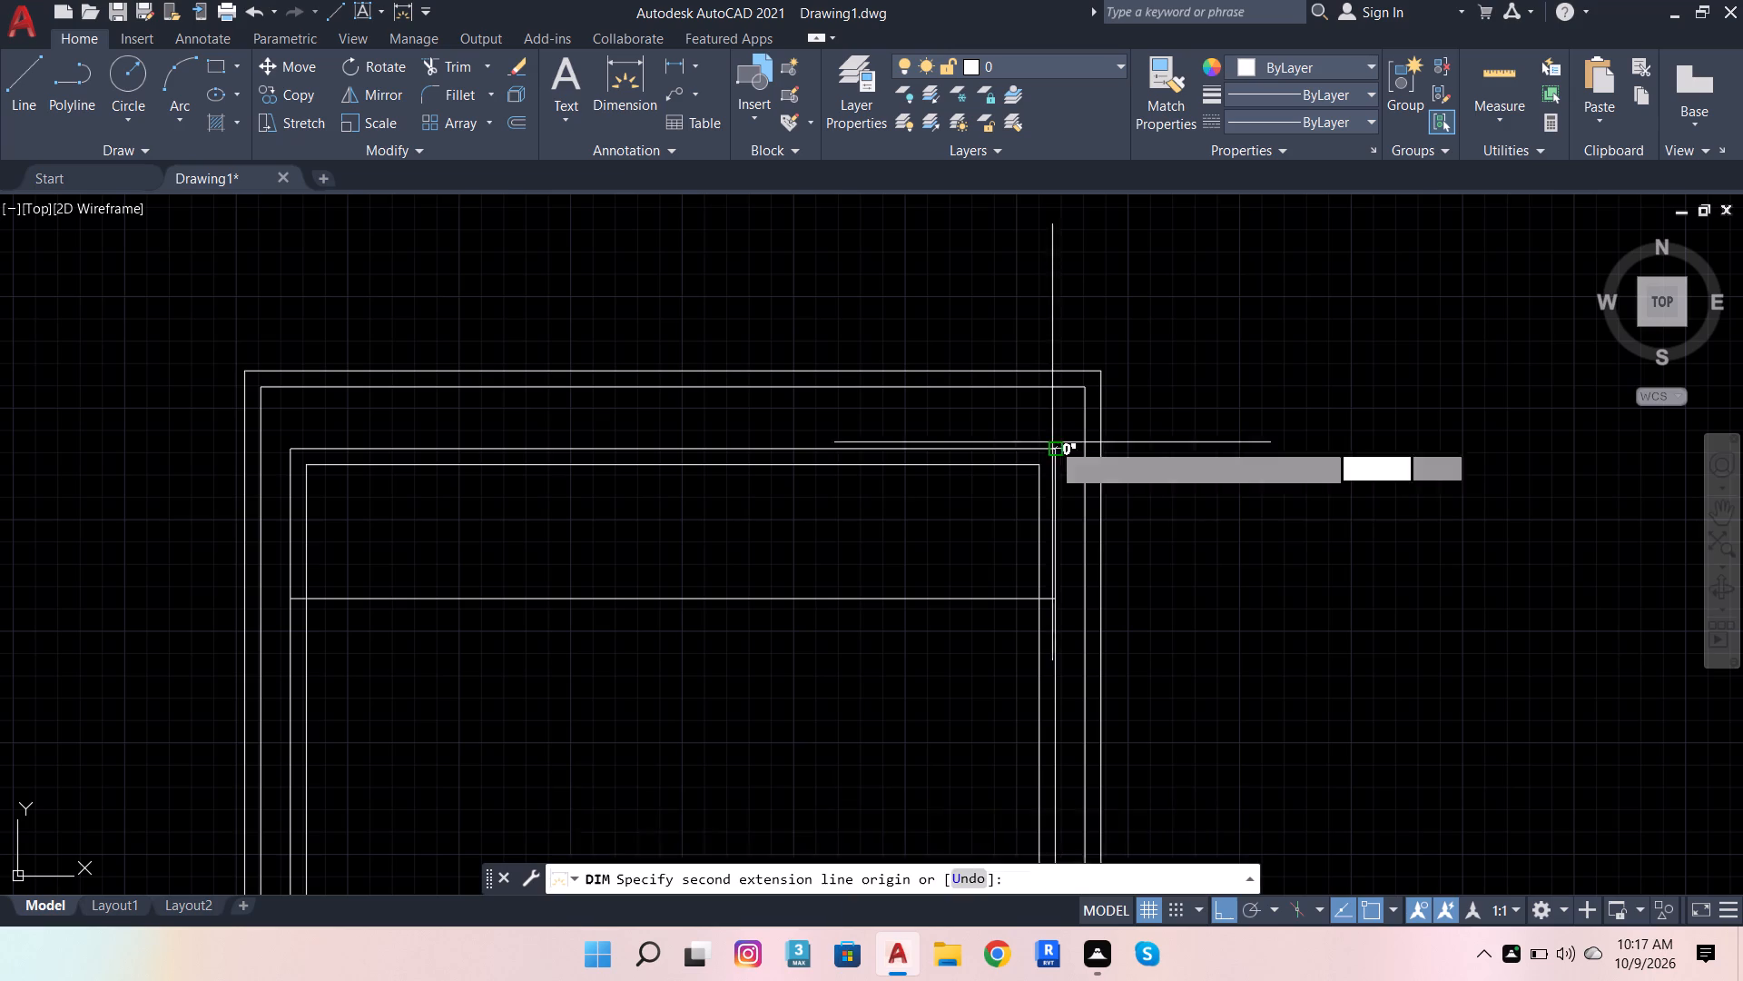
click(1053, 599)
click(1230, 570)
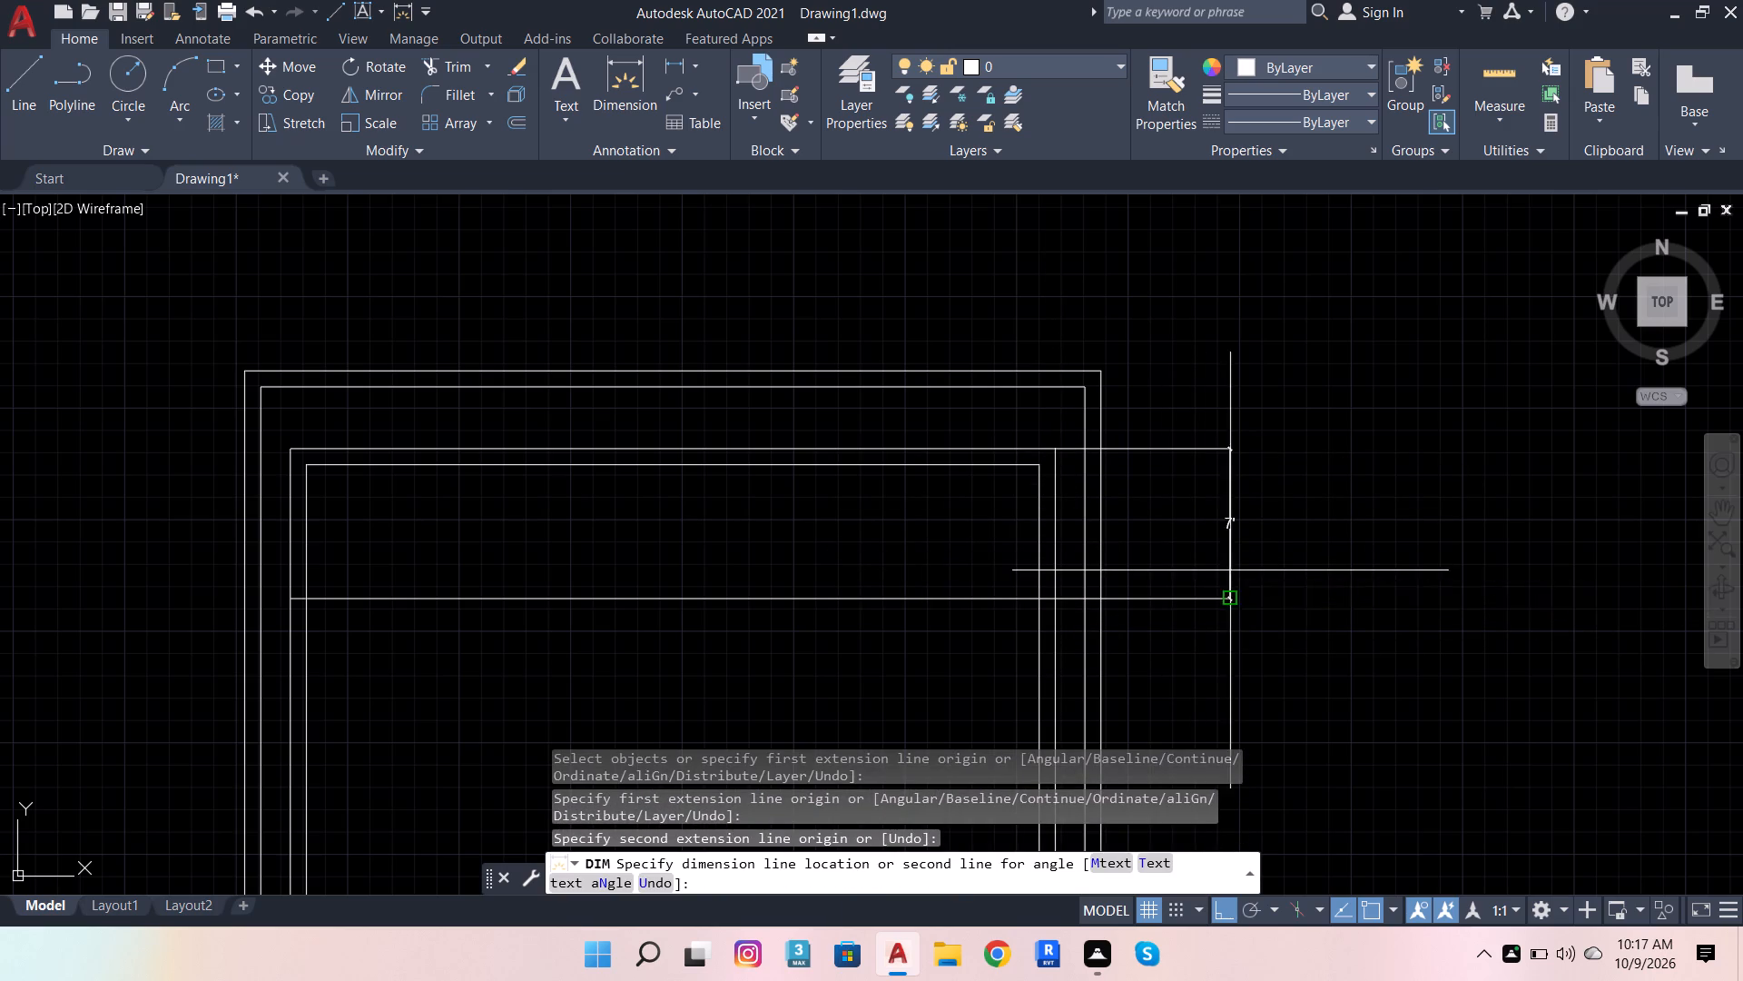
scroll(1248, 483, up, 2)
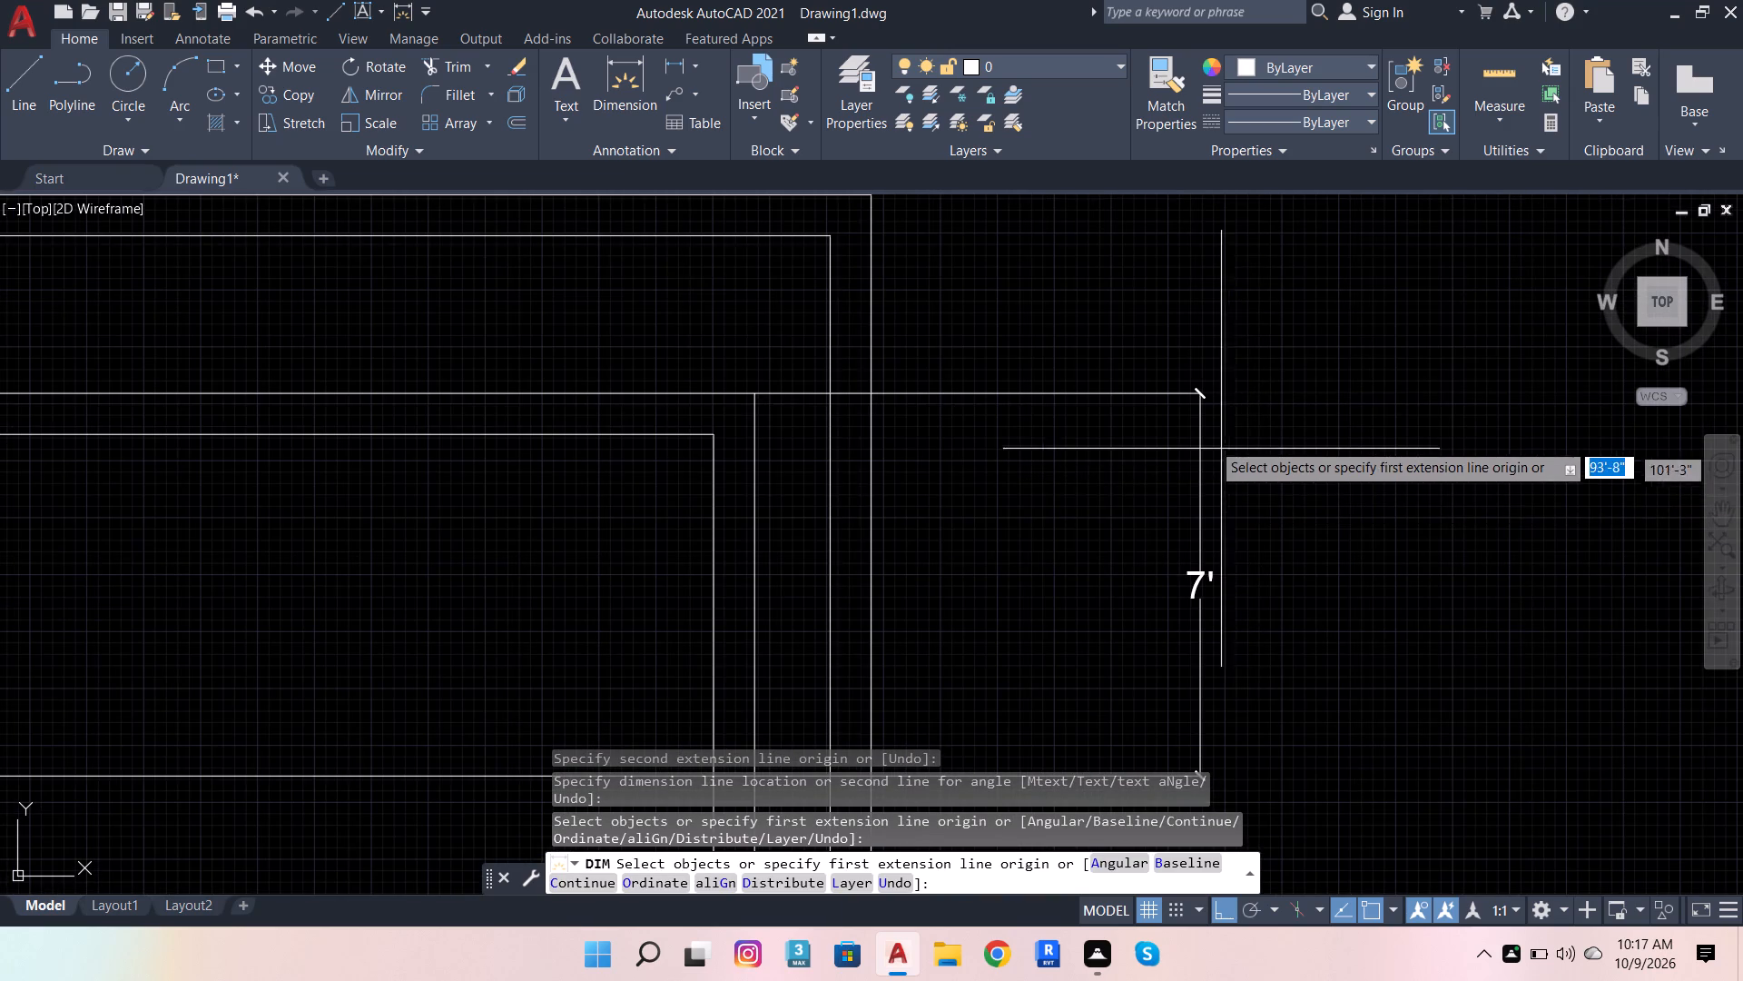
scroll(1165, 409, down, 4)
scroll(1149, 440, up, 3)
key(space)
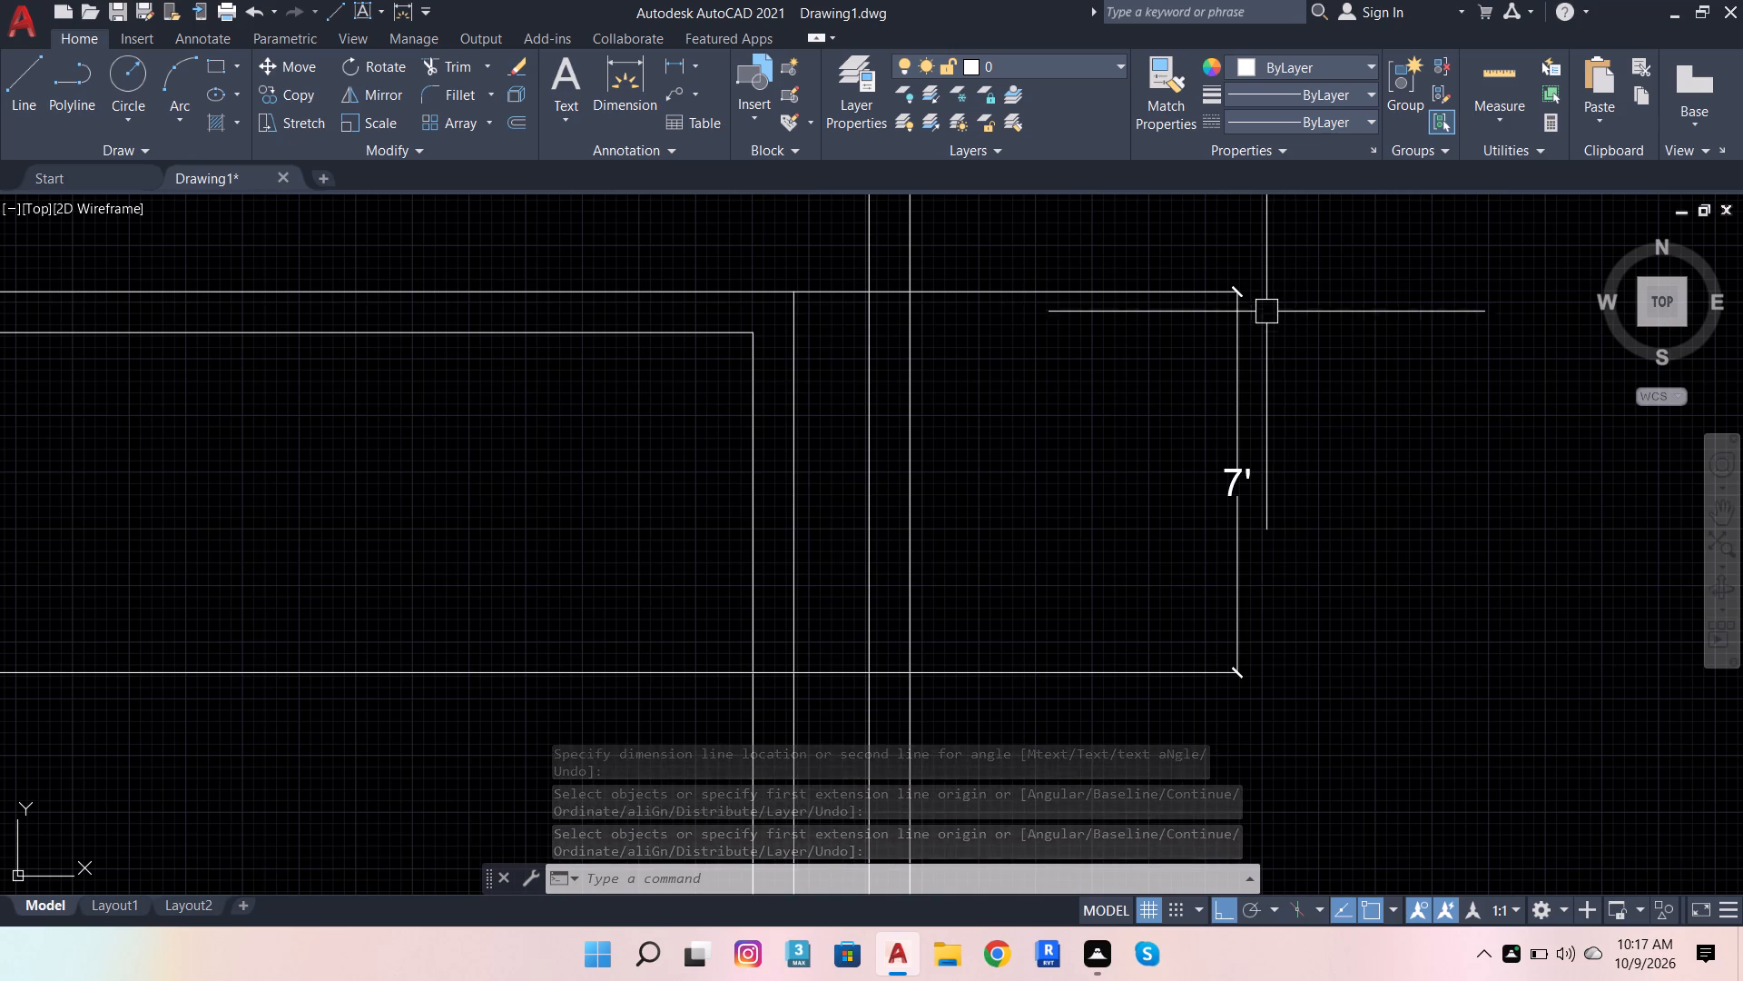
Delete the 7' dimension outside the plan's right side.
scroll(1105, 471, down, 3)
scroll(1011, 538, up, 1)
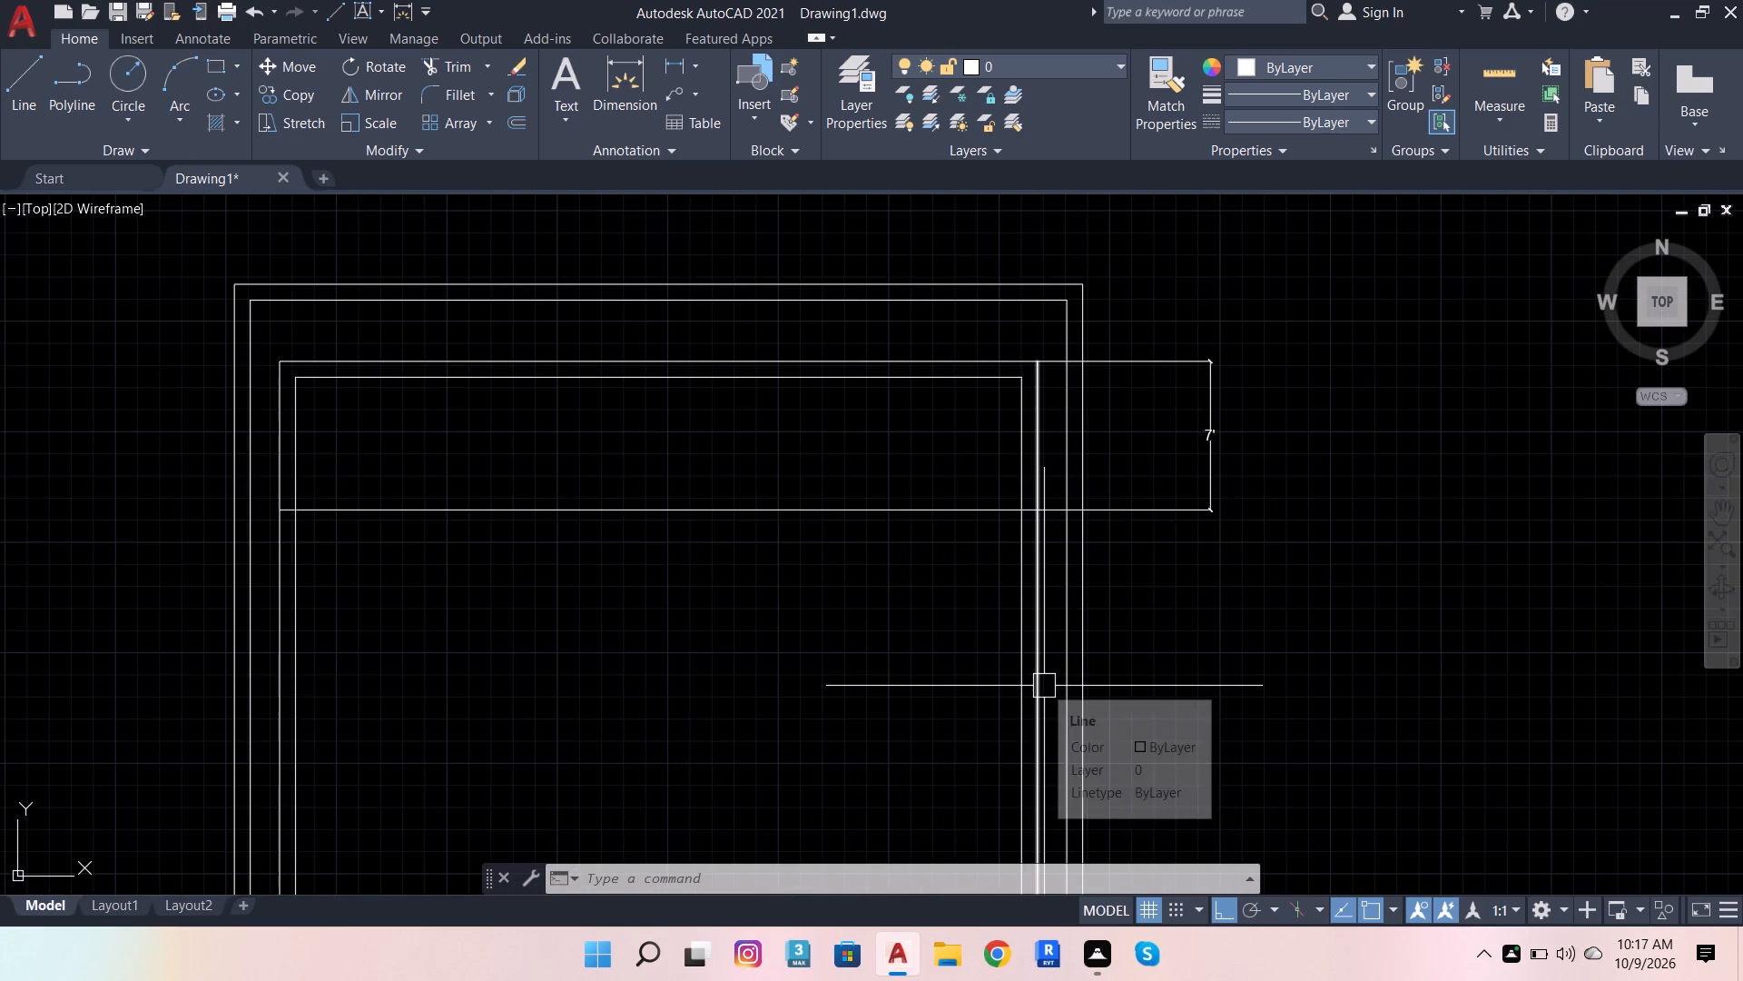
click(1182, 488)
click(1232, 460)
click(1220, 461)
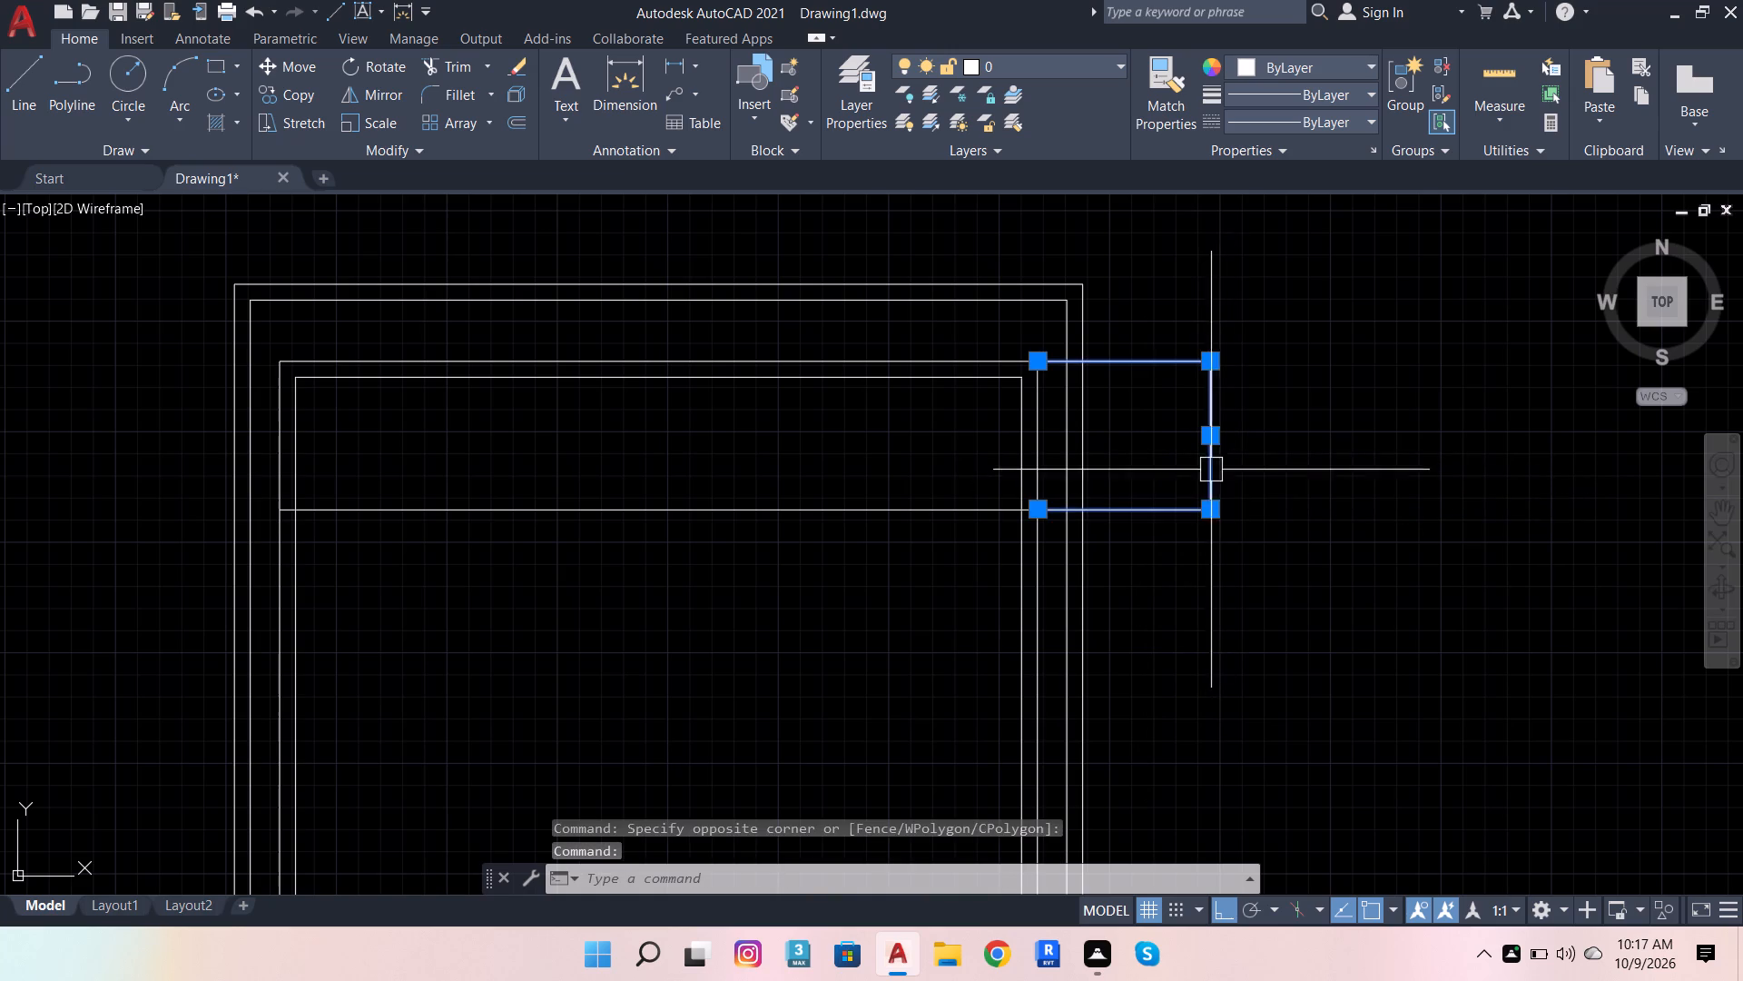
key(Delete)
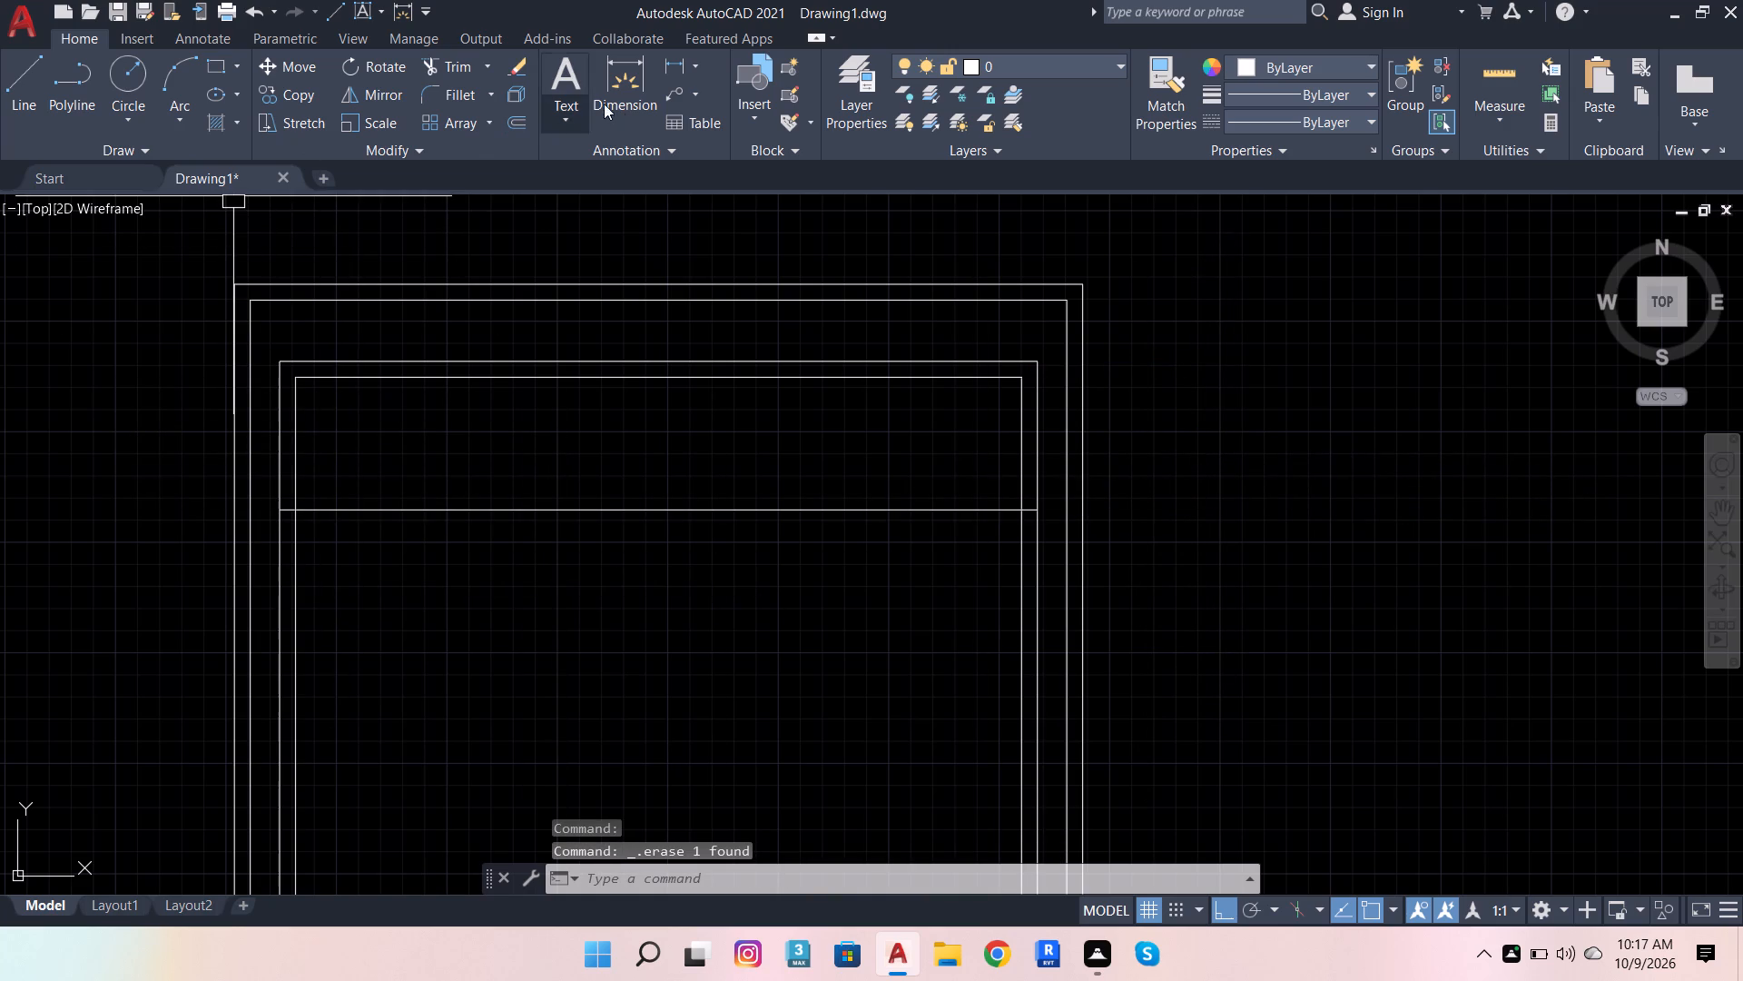
Dimension the spacing between the inner wall's upper line and the offset line, placing it outside the plan's left side.
click(619, 102)
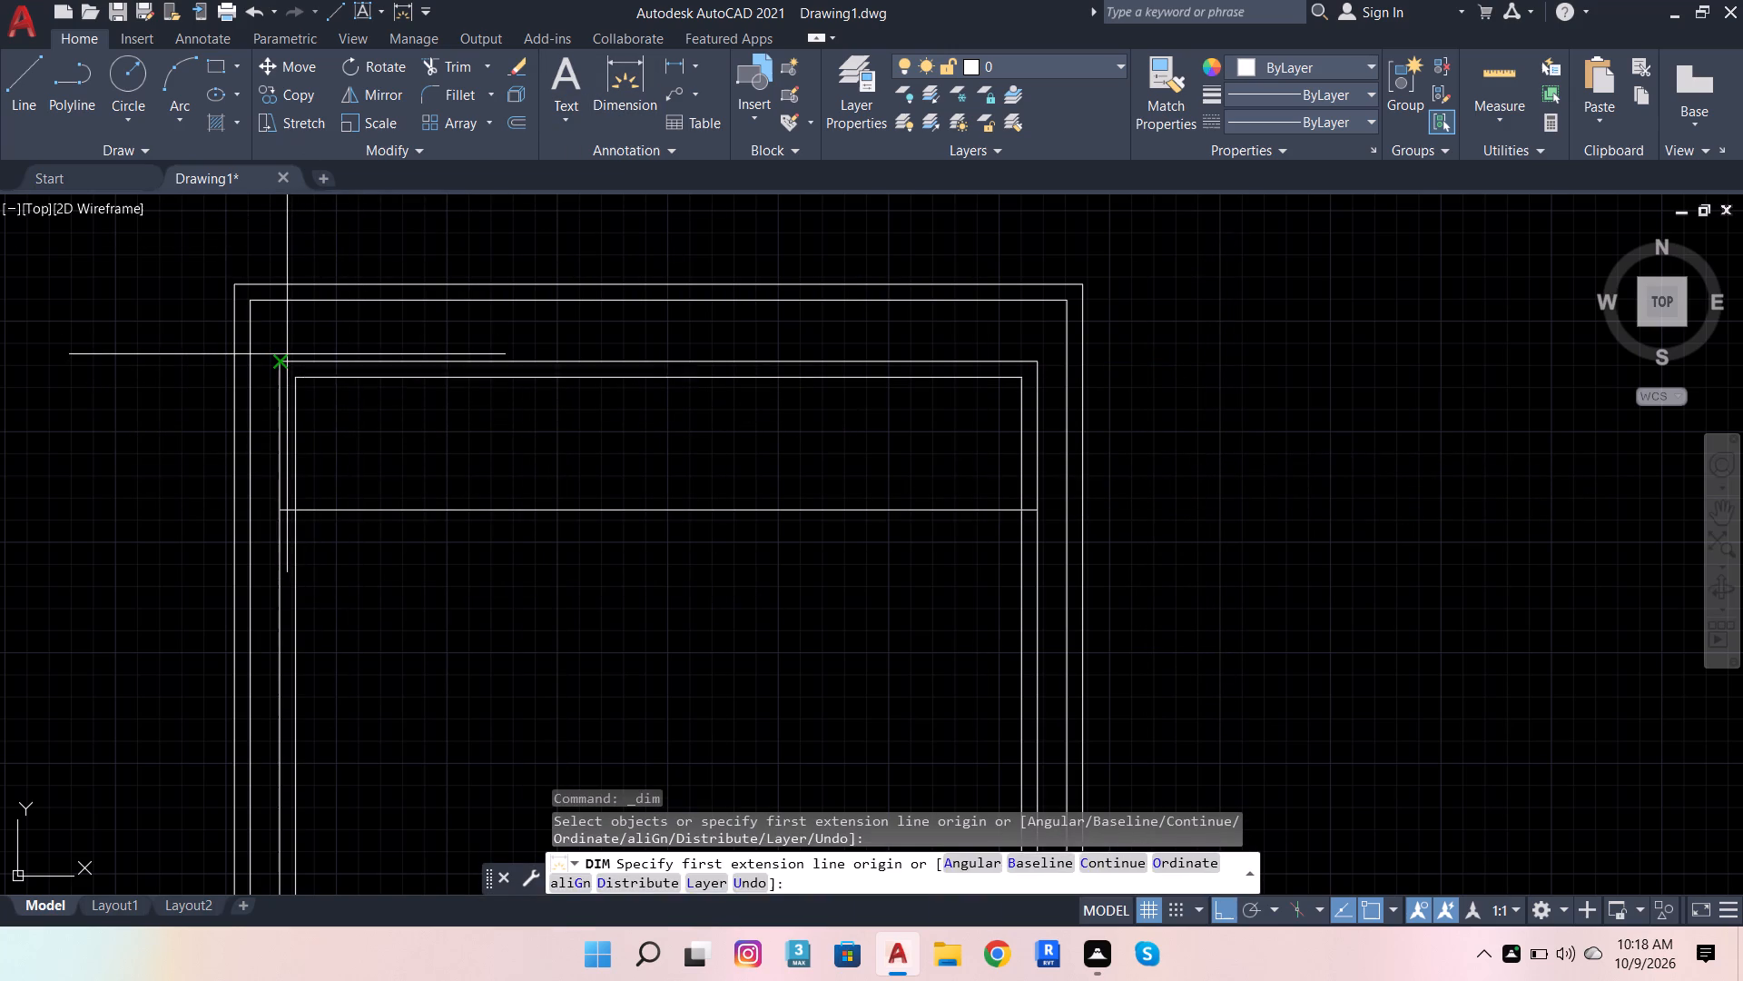
click(287, 354)
click(280, 506)
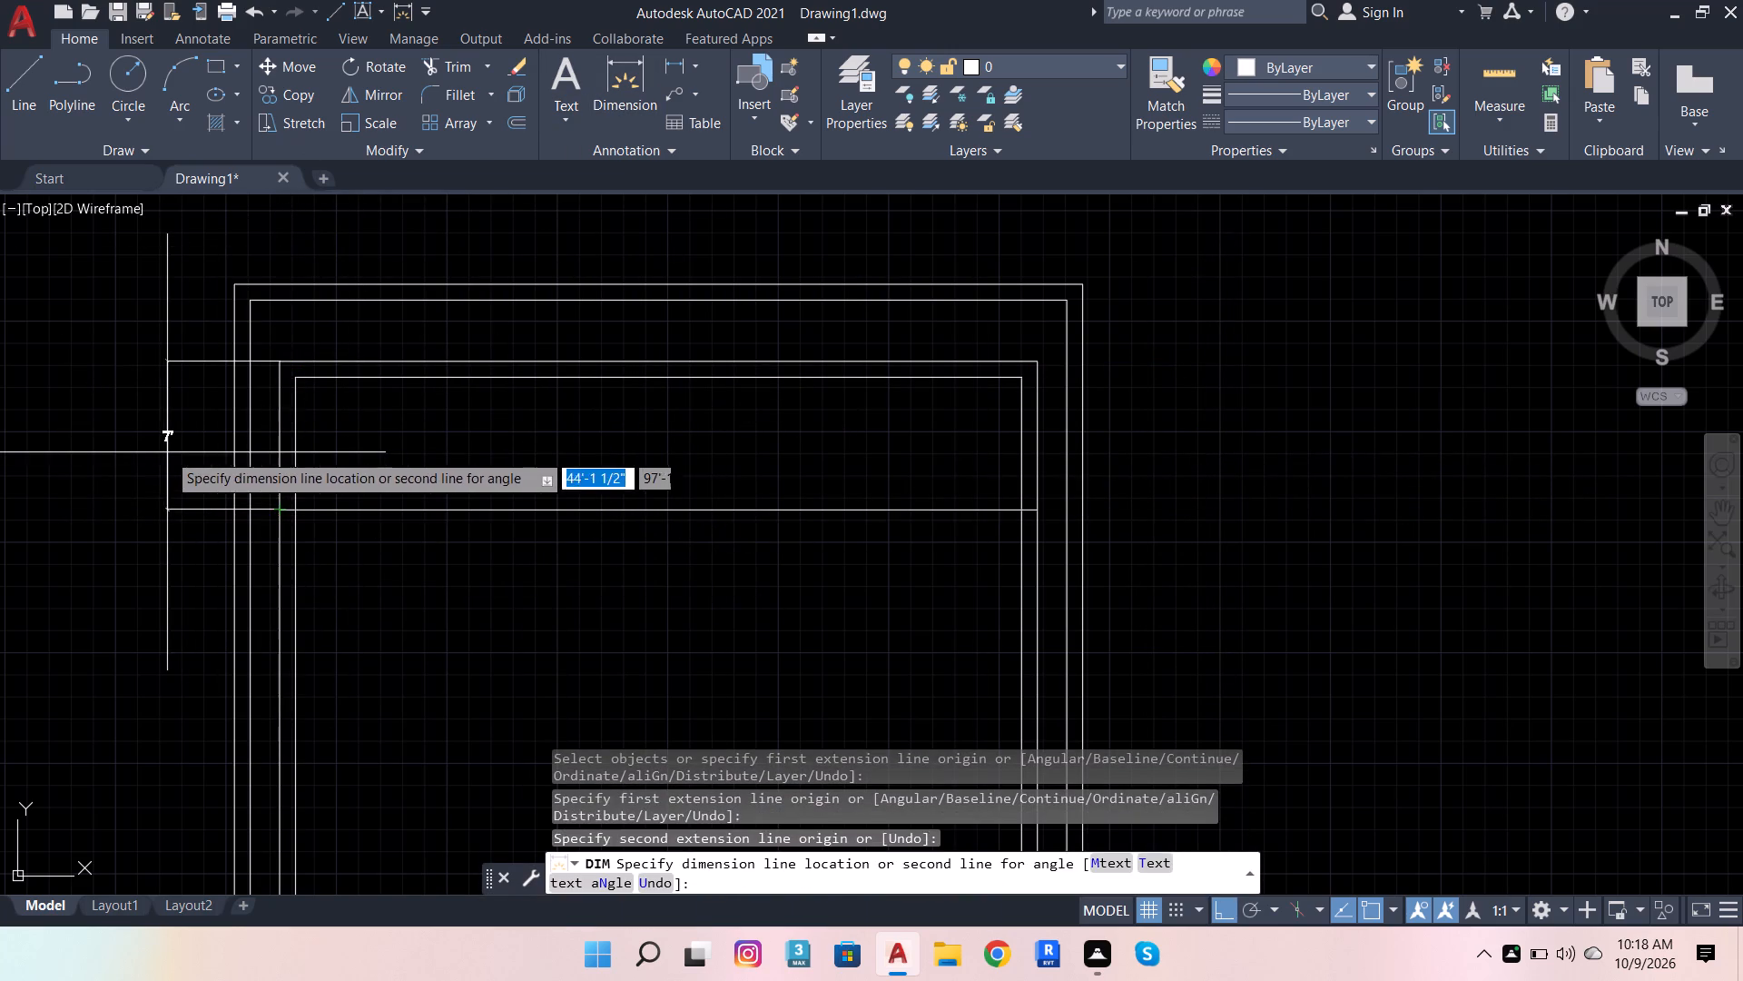
click(167, 452)
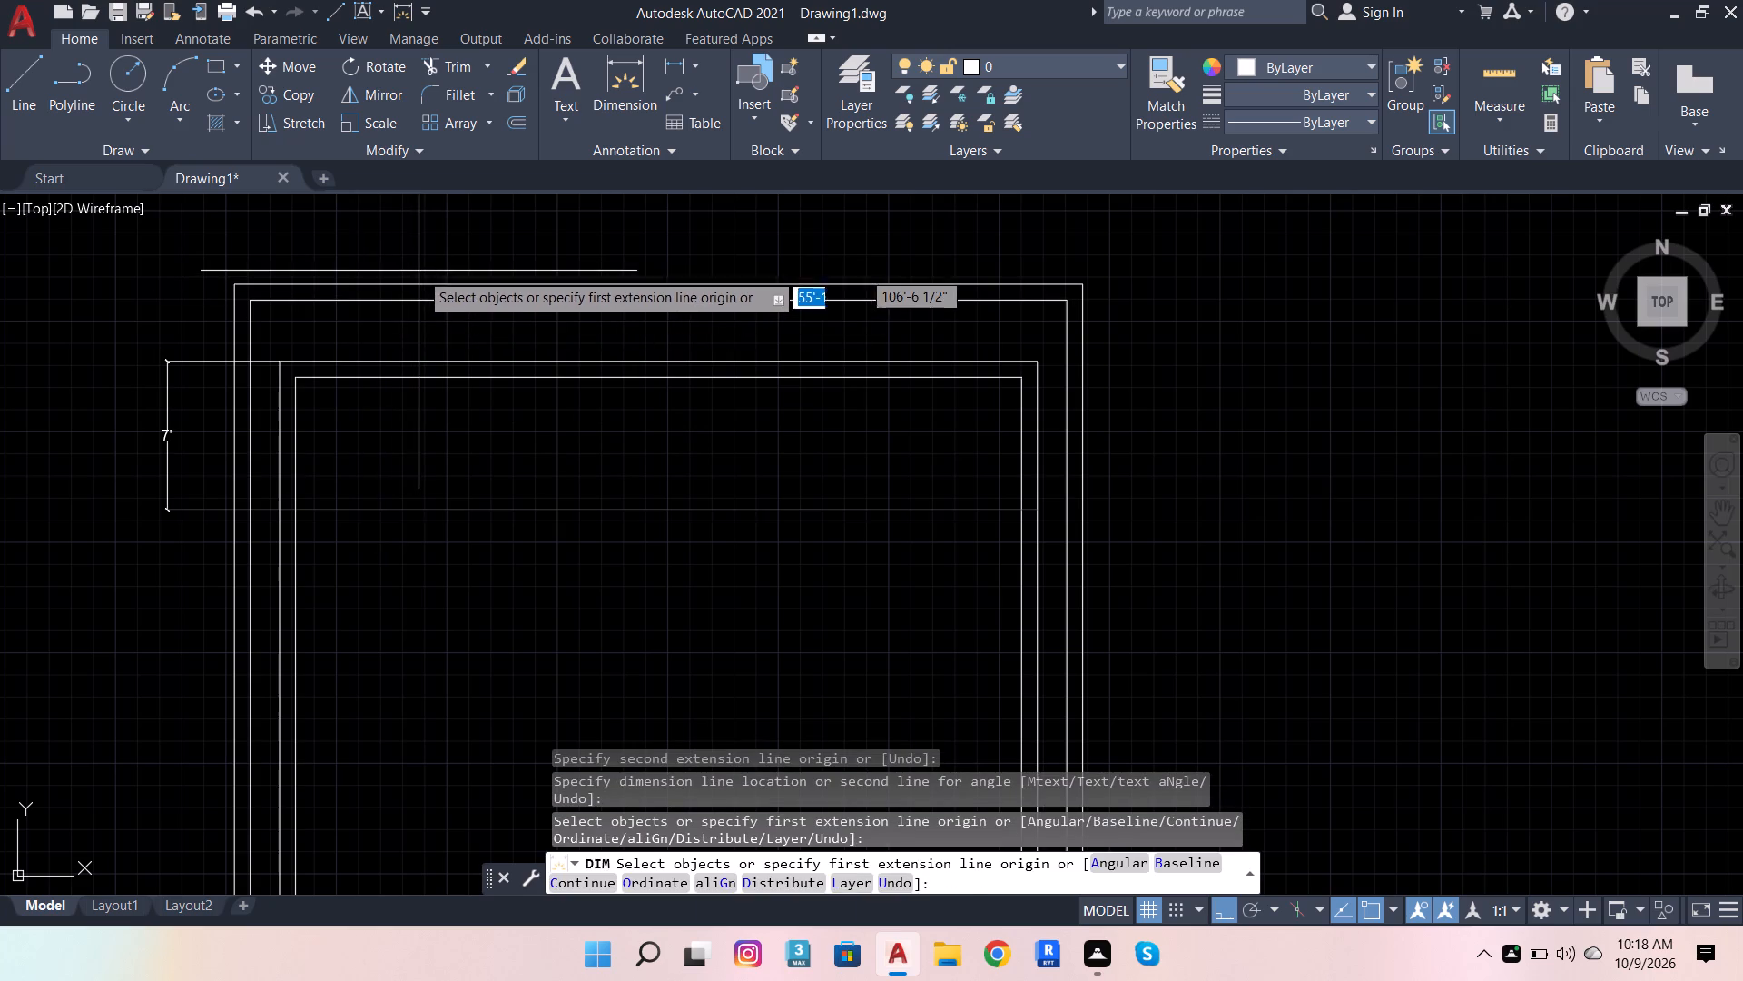
Dimension the outer wall's overall width above the plan and its overall length outside the left side.
click(421, 277)
click(435, 232)
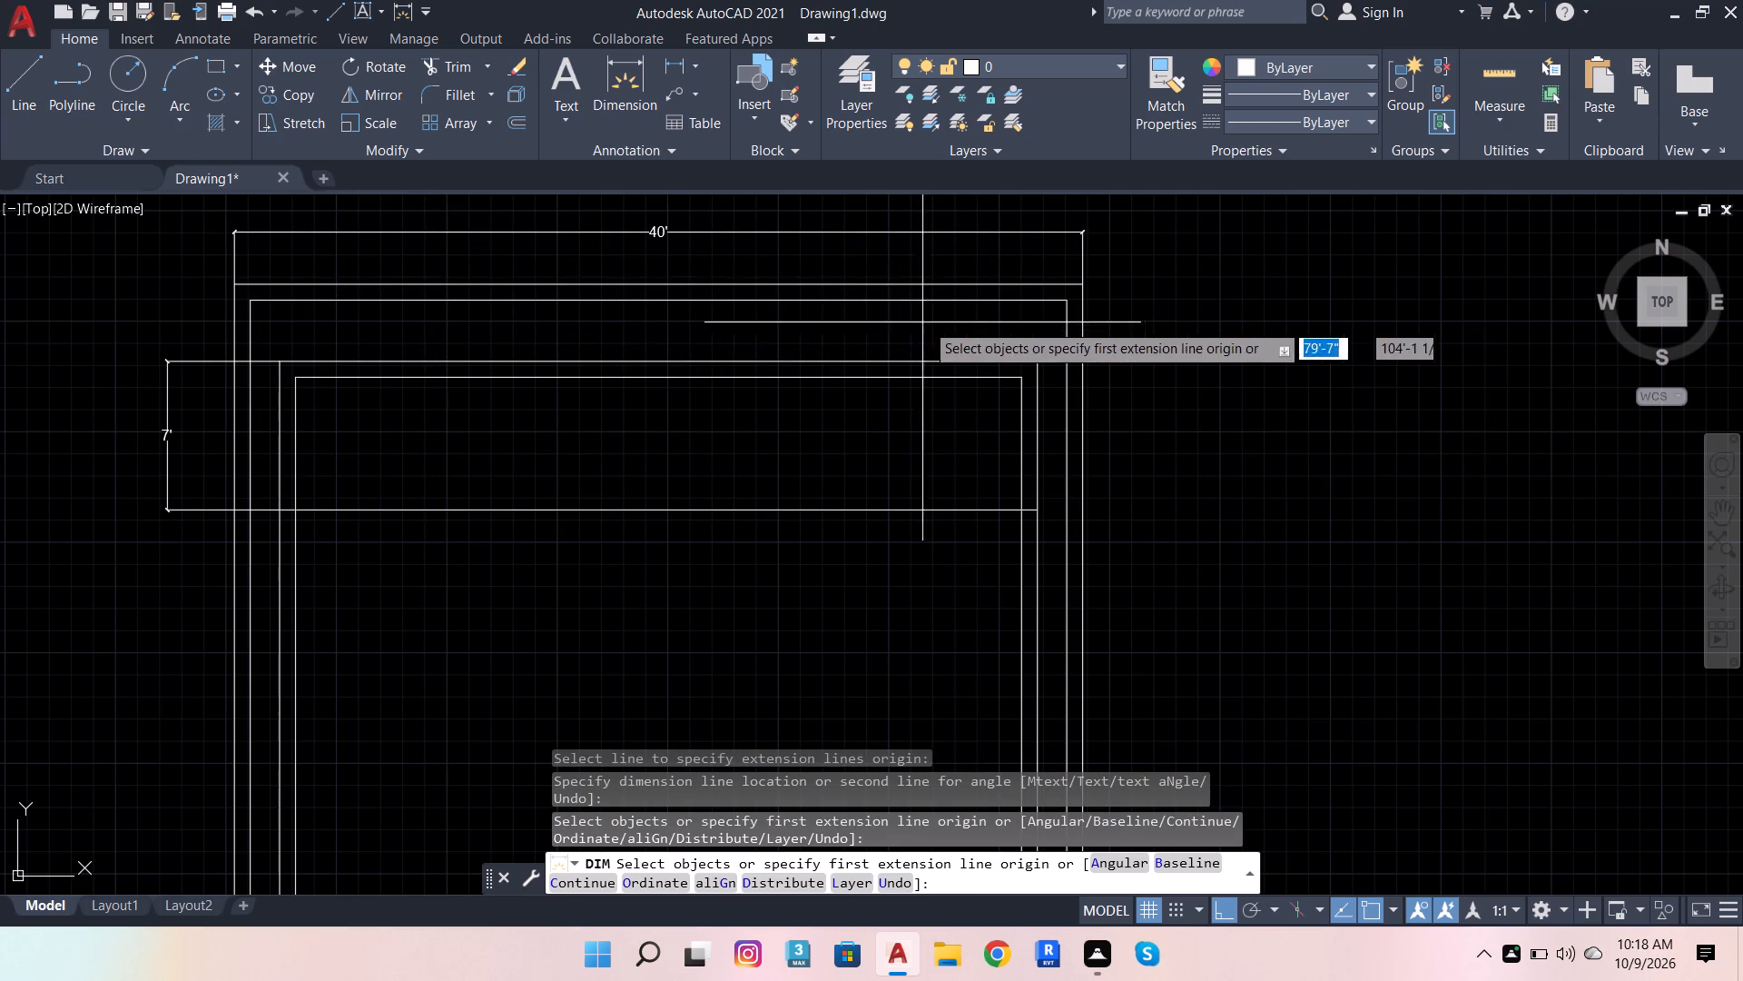
scroll(950, 240, down, 1)
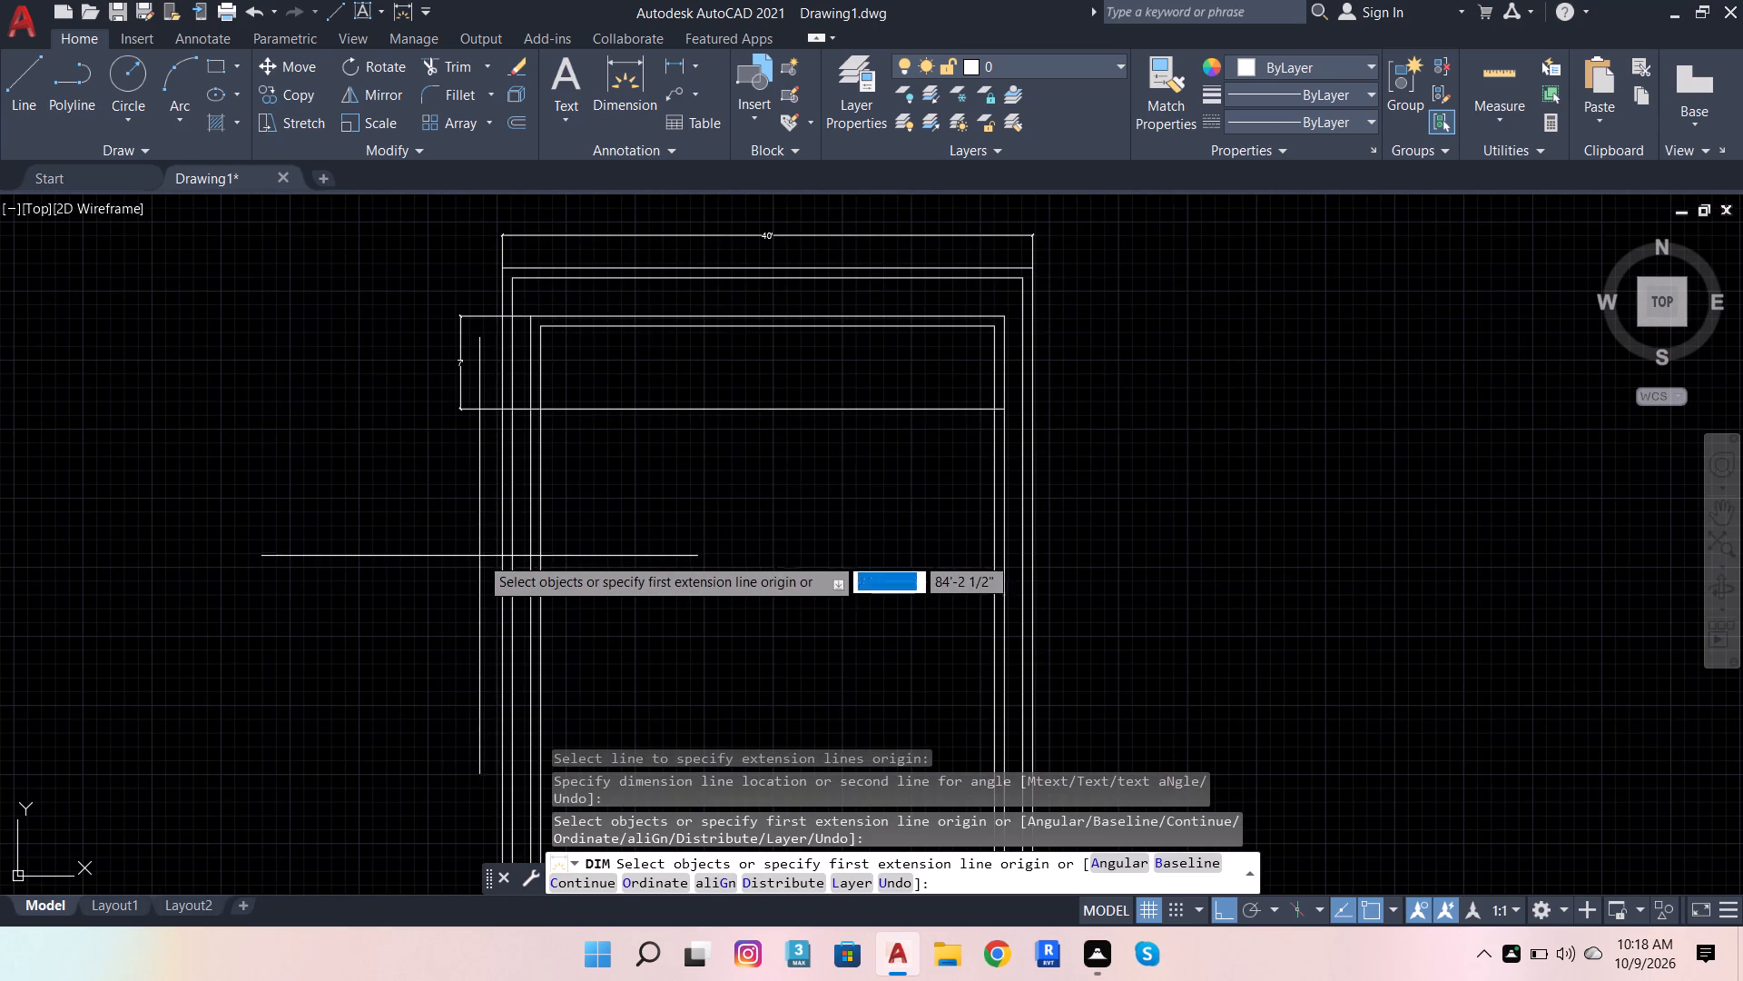
click(495, 547)
click(423, 524)
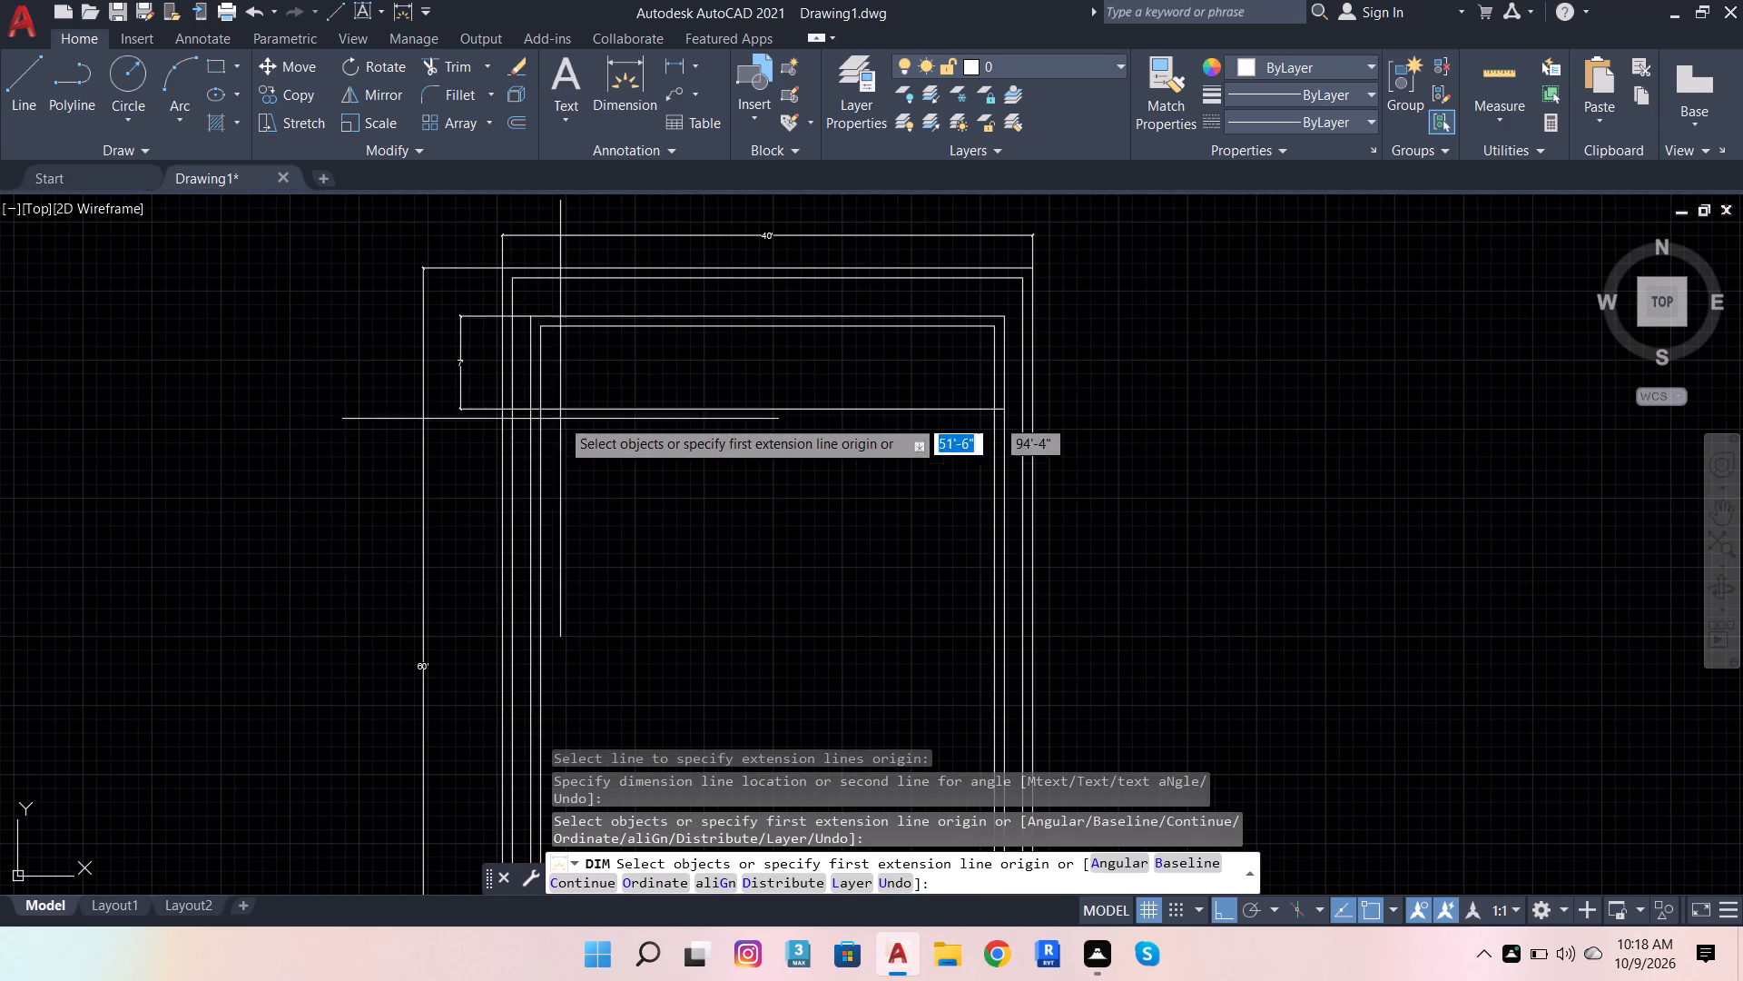
scroll(410, 673, up, 4)
scroll(450, 660, down, 3)
scroll(527, 673, down, 2)
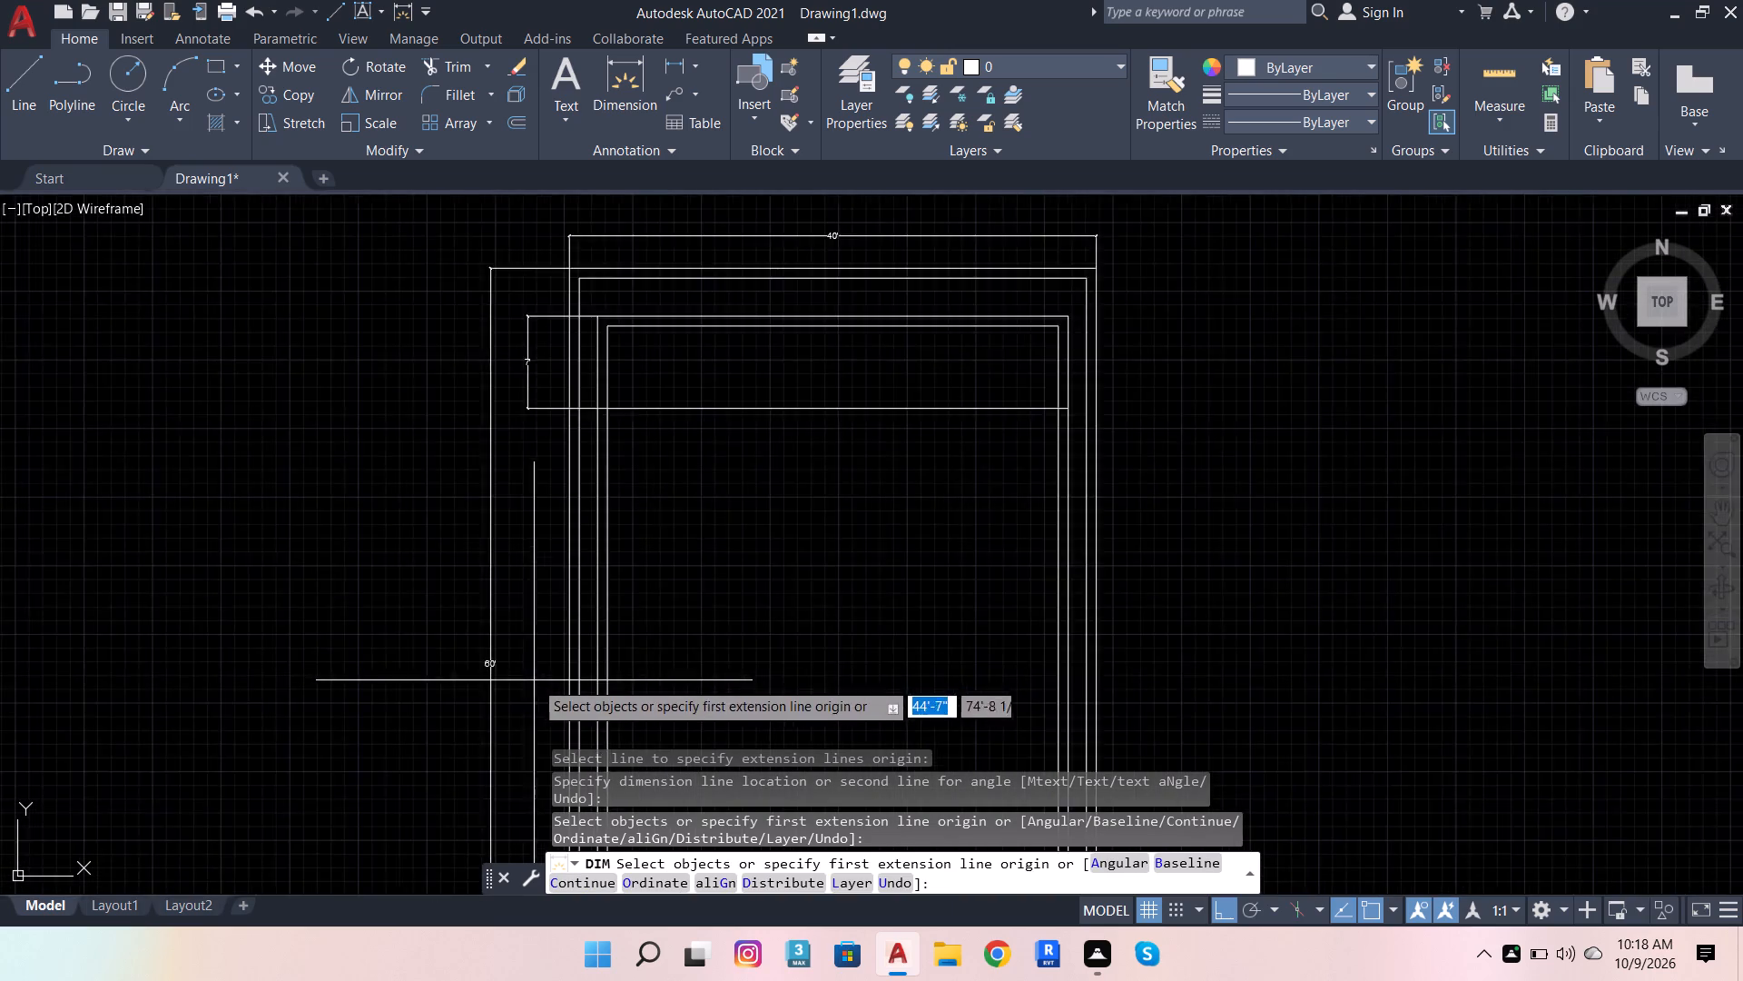
key(space)
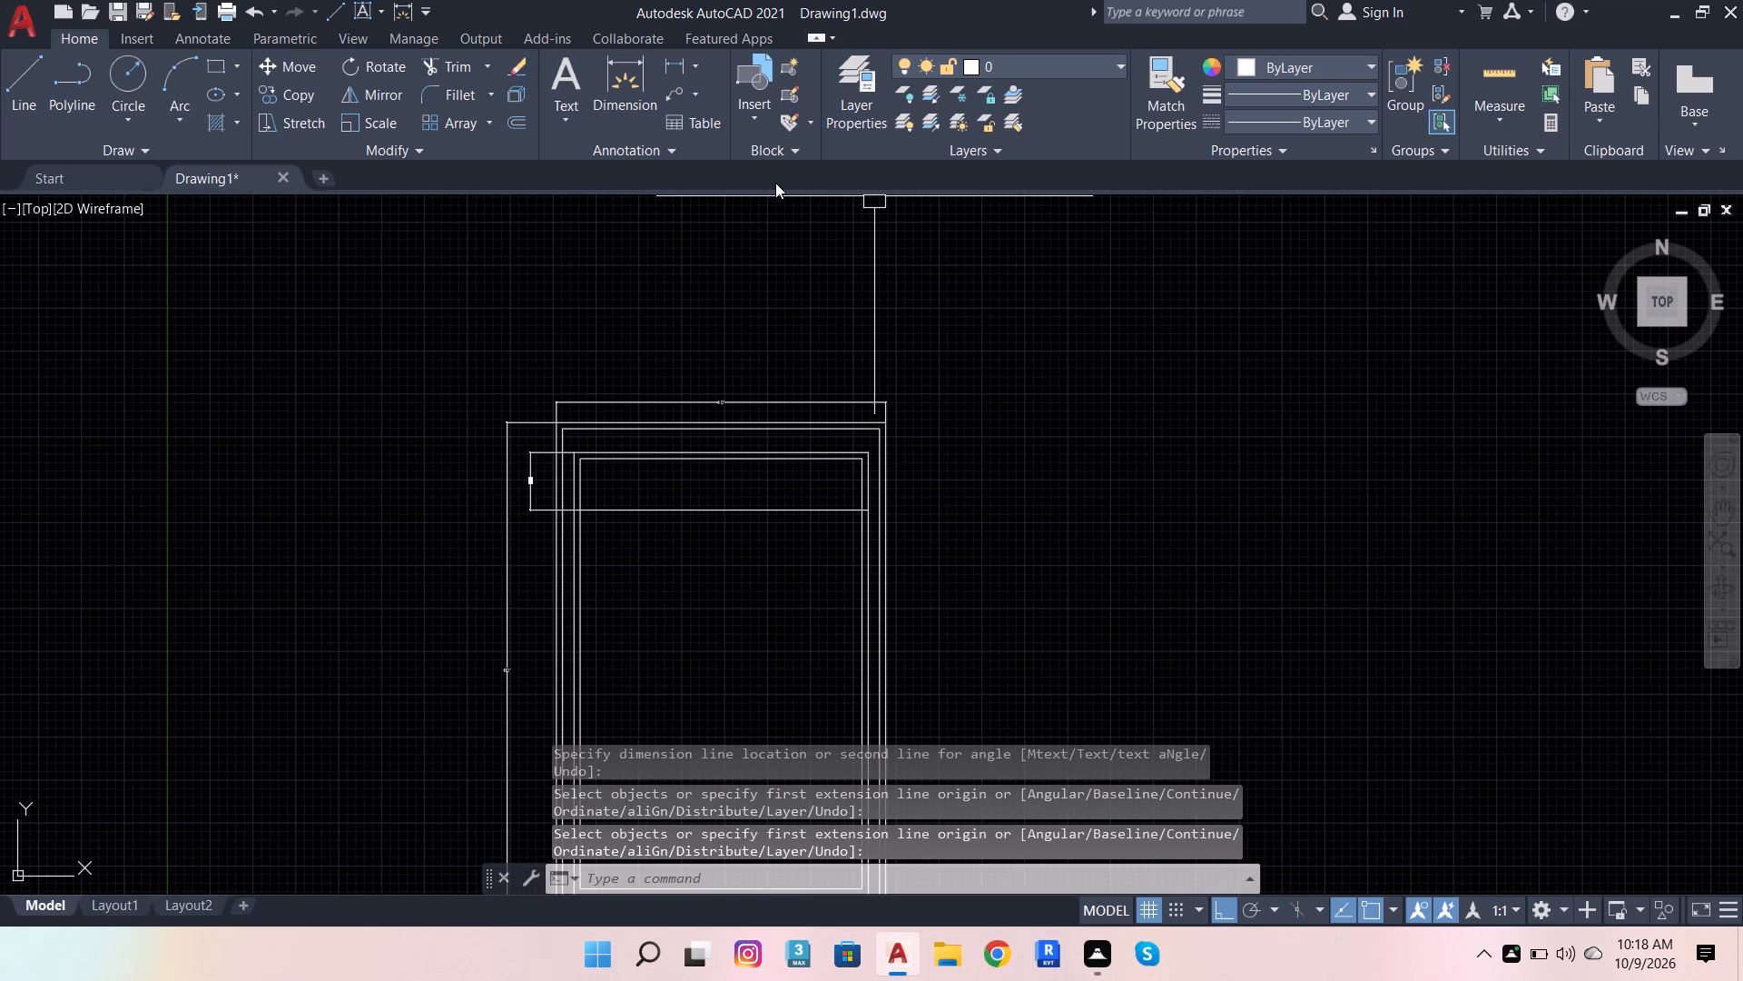
Set the Standard dimension style's text height to 8" and make that style current.
key(Escape)
key(d)
text(im)
click(705, 686)
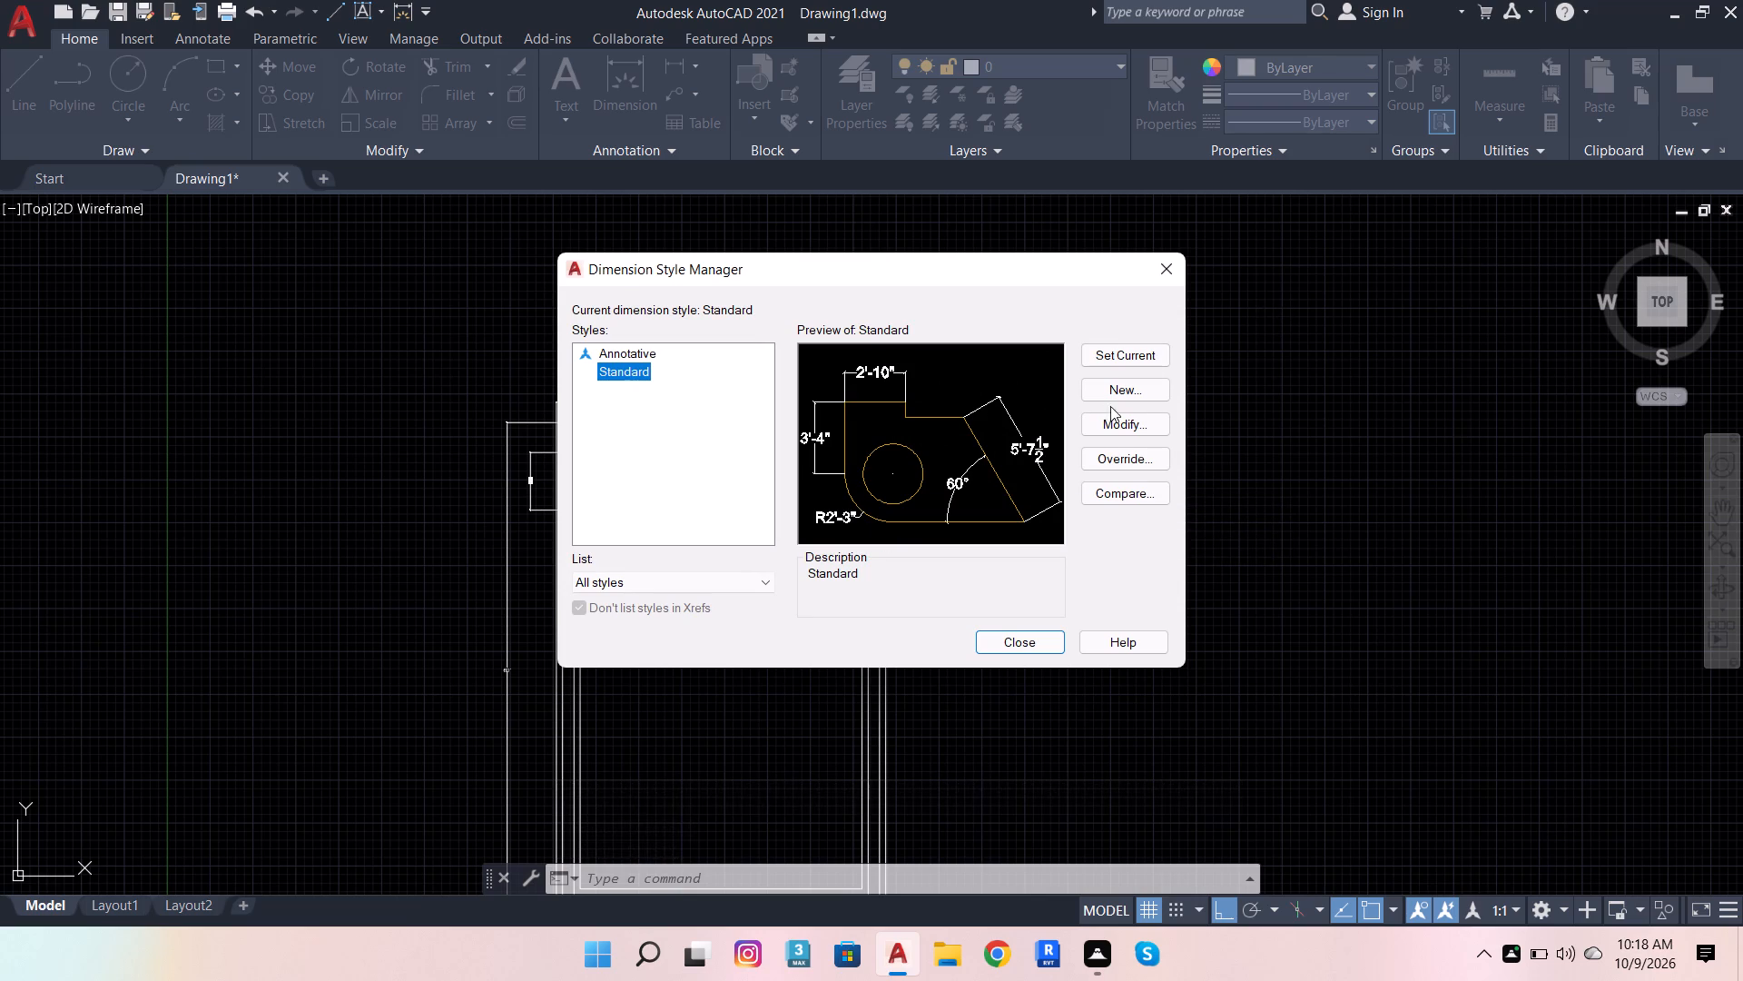
click(1145, 429)
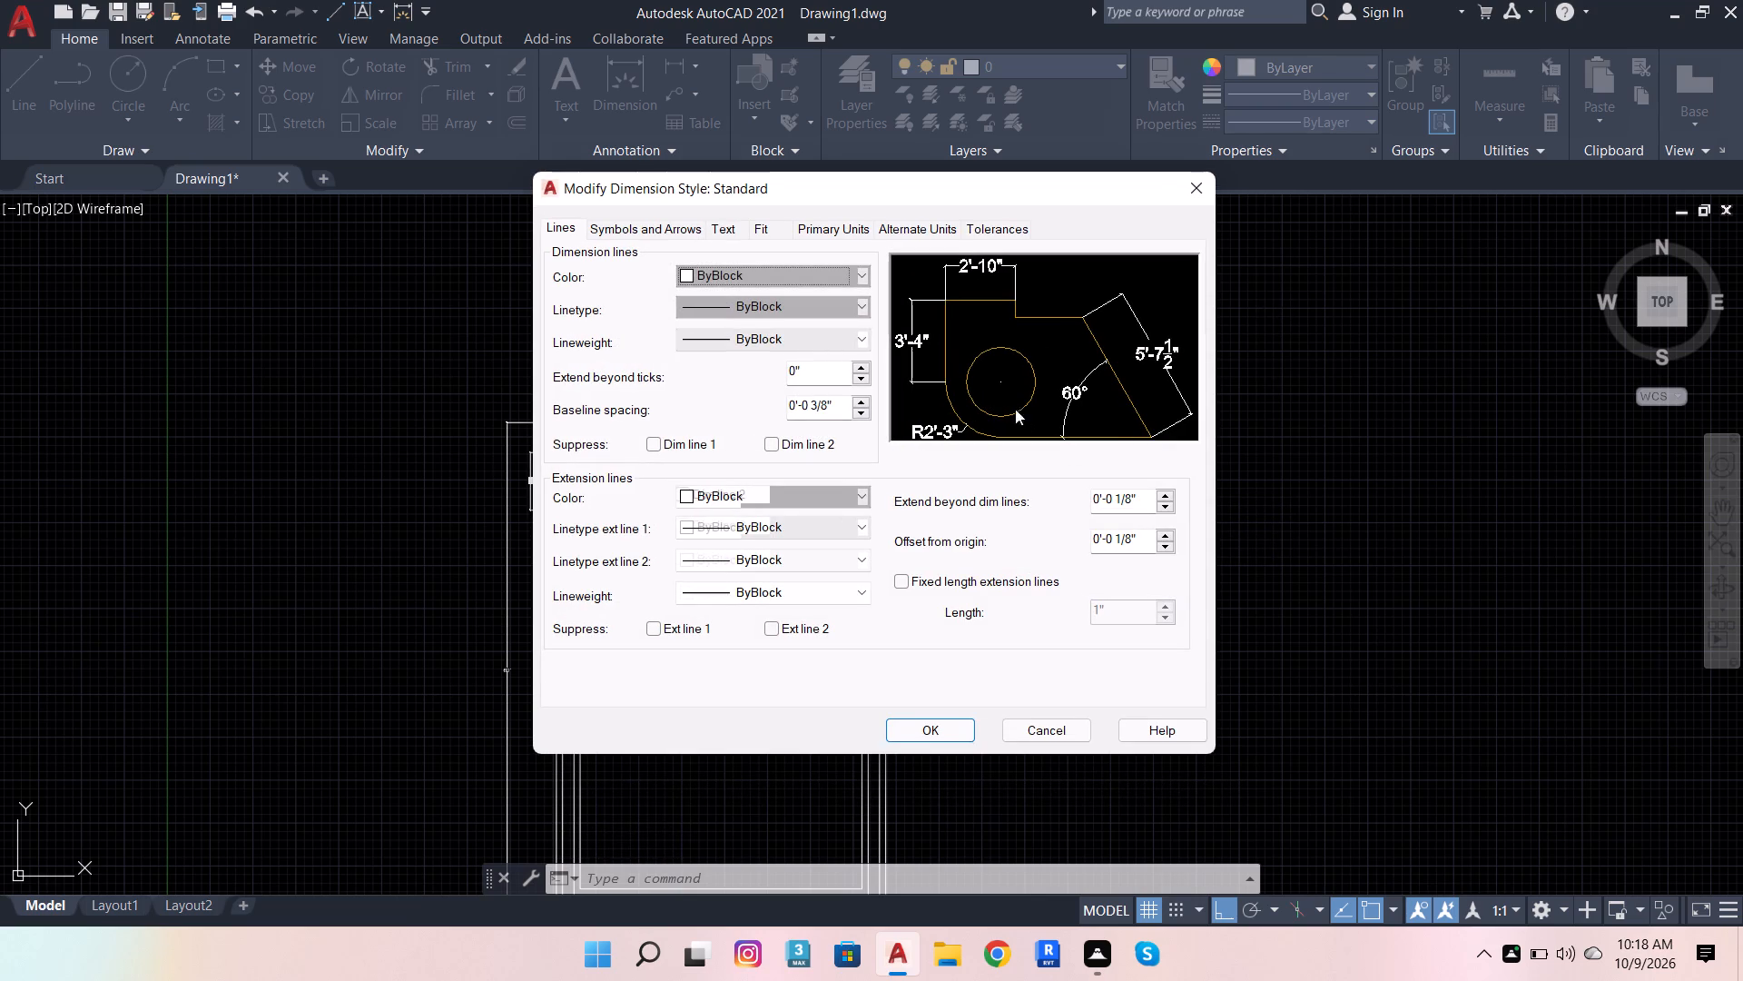
click(734, 228)
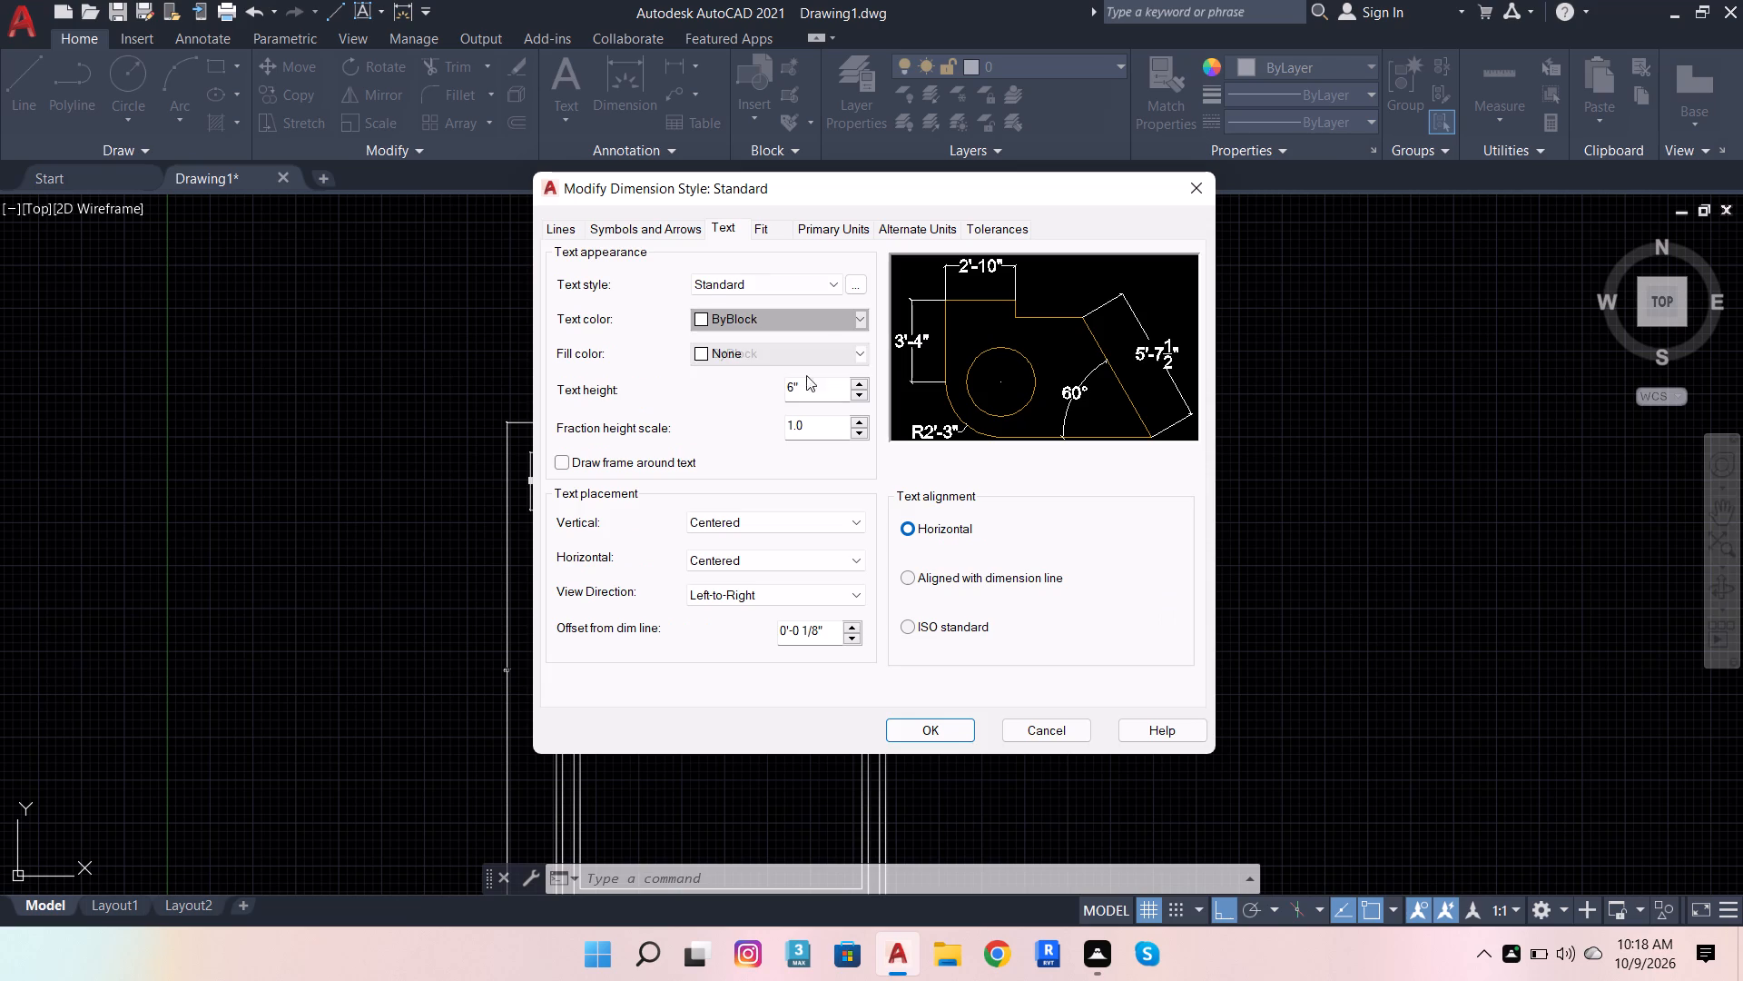
drag(823, 386, 715, 397)
key(8)
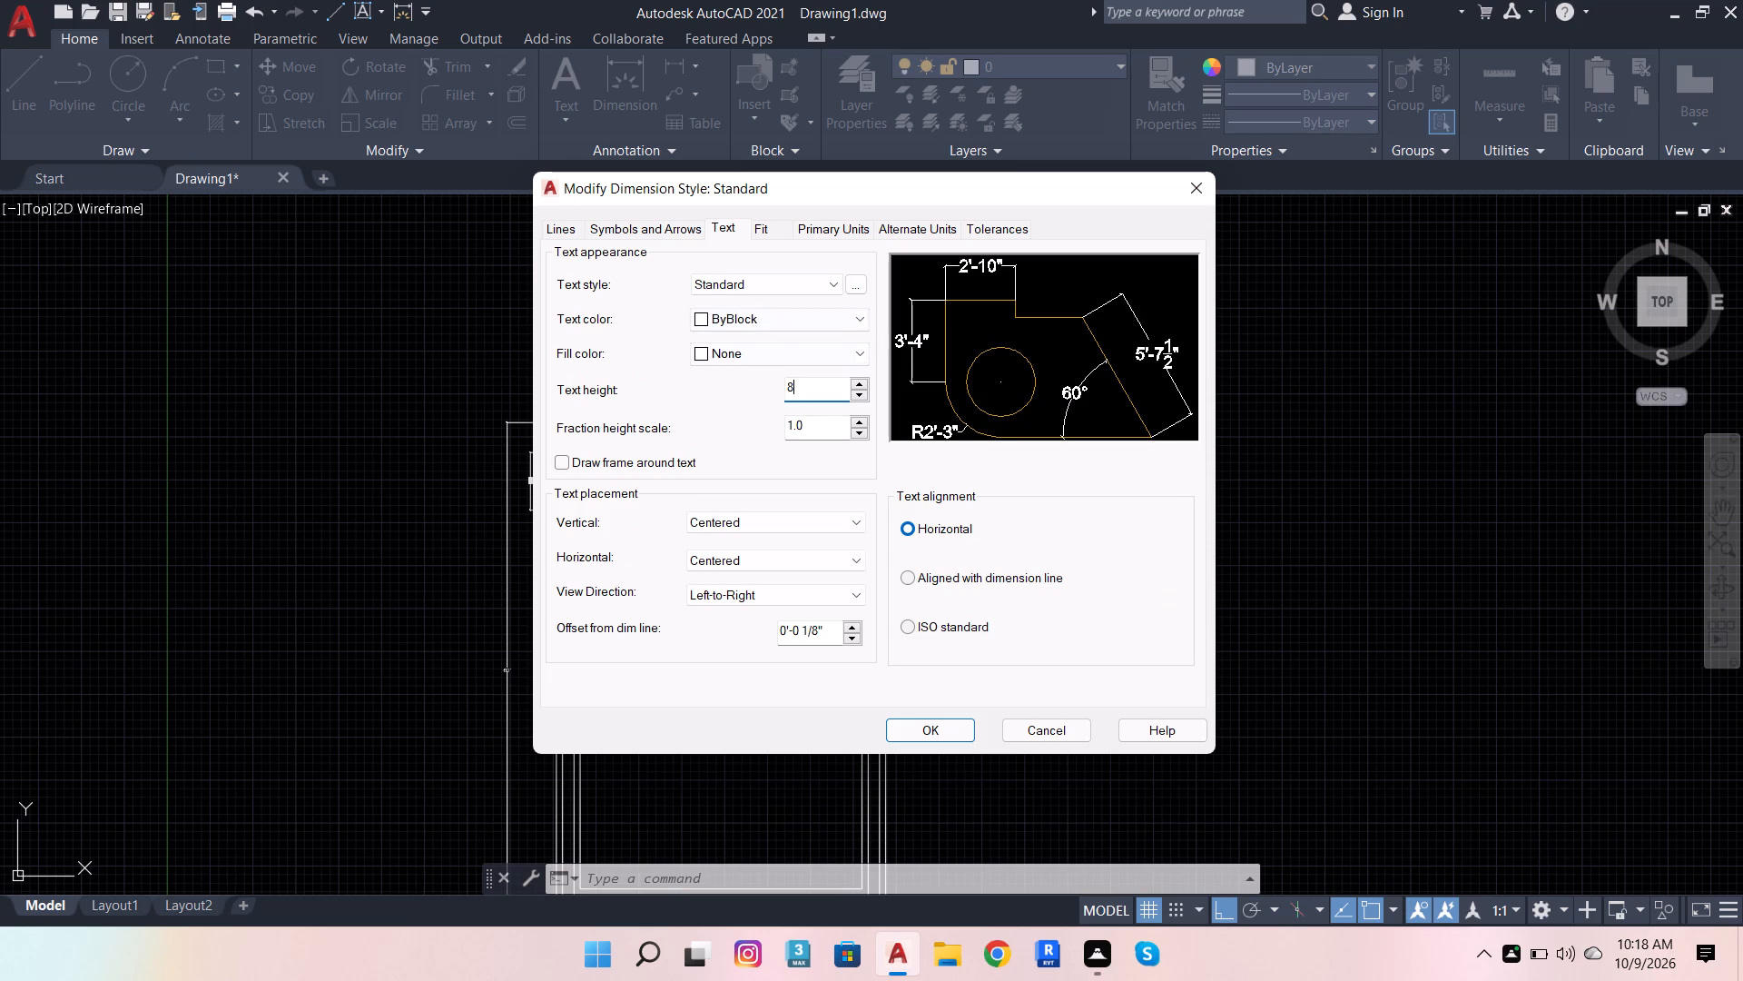
key(Return)
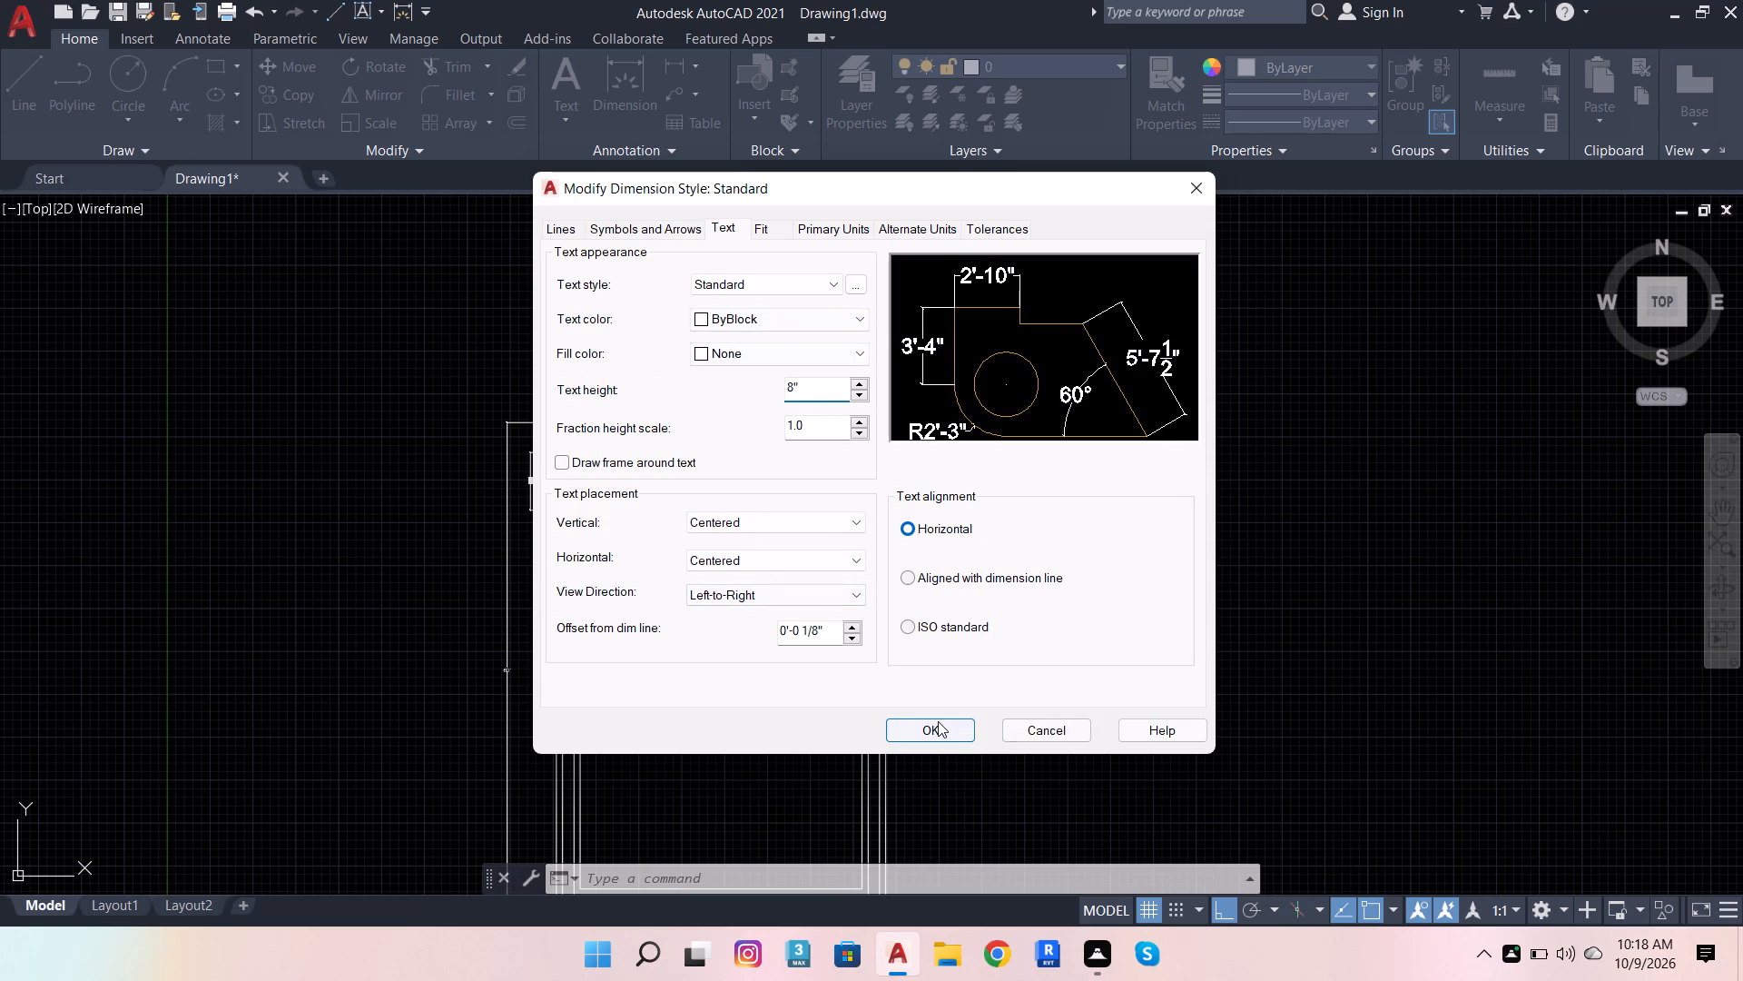
click(938, 721)
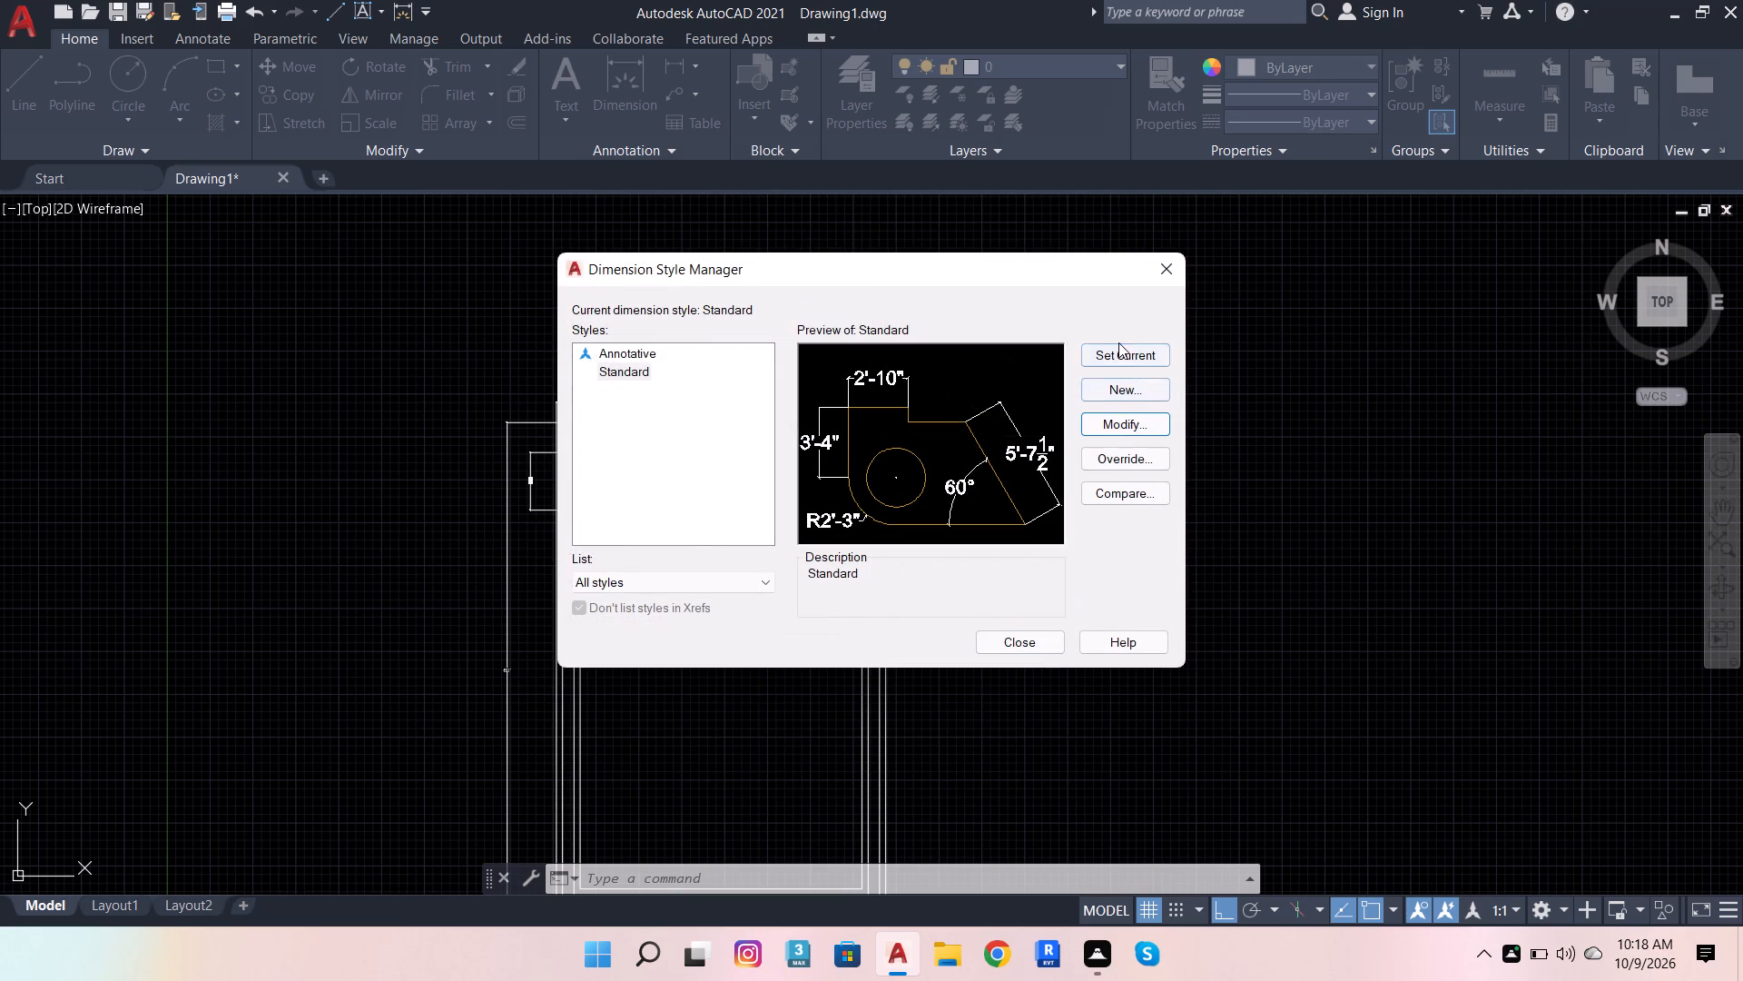
click(1118, 342)
click(1108, 352)
click(1042, 640)
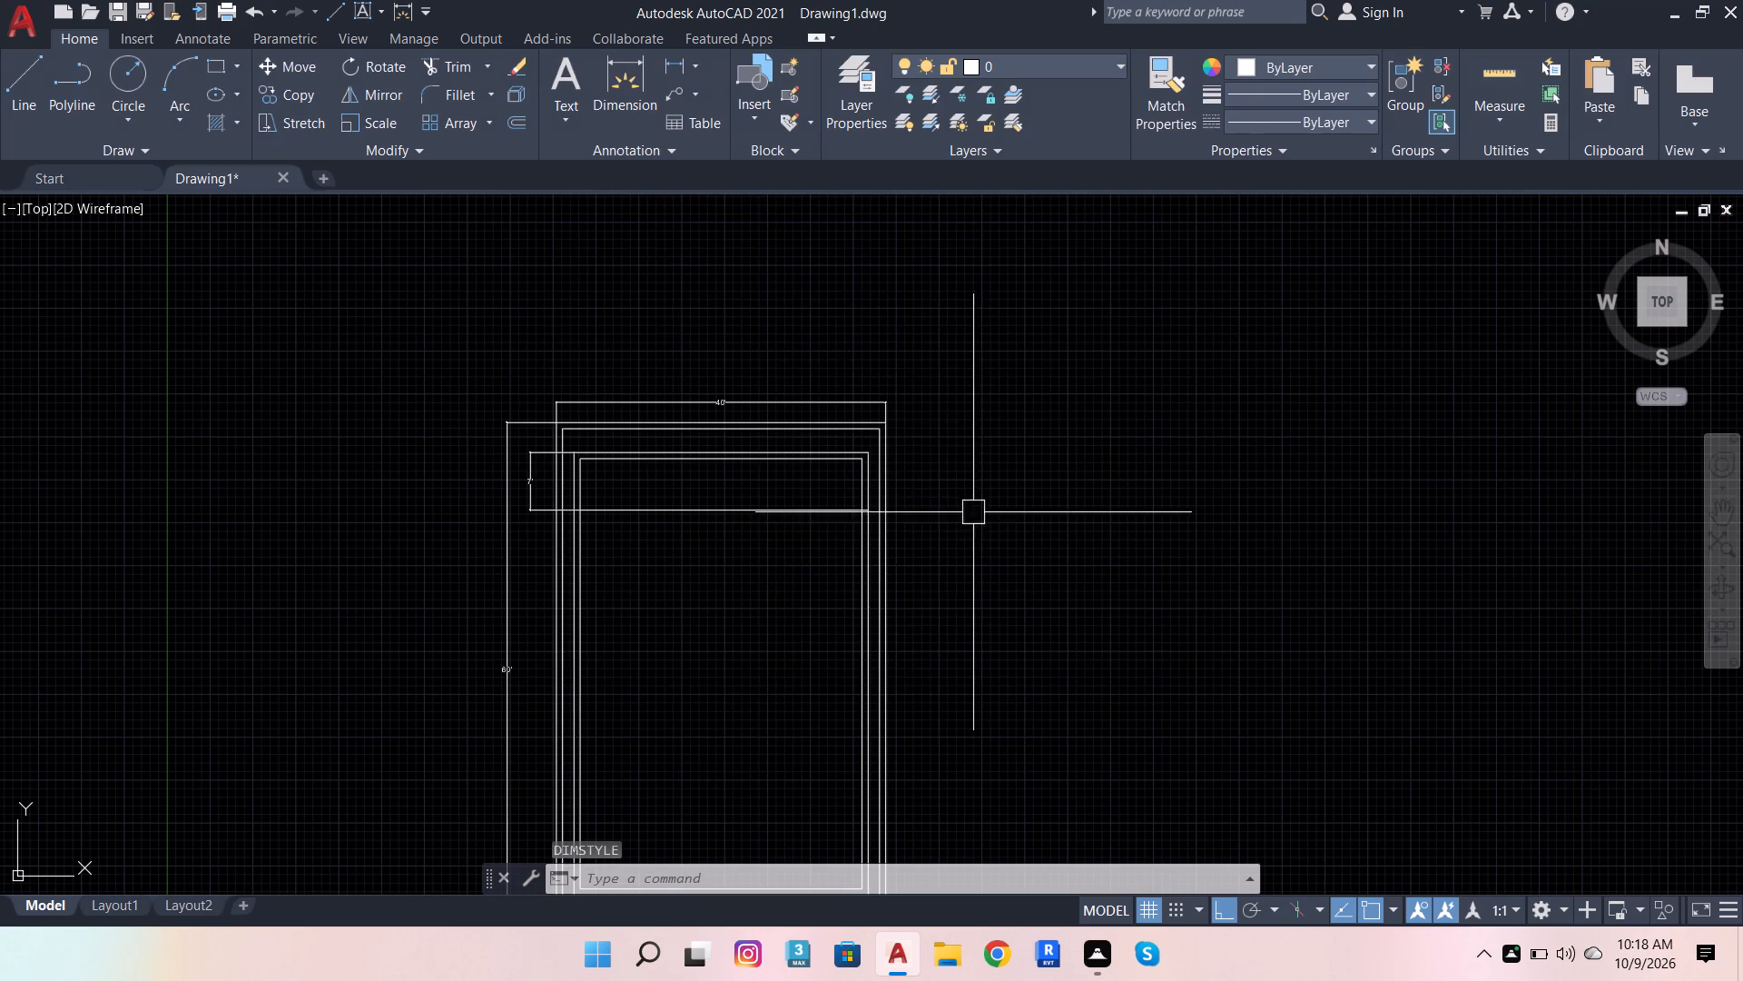
Offset the new horizontal interior line 9" downward to form the second face of the cross wall.
scroll(902, 512, down, 1)
scroll(673, 520, up, 6)
scroll(679, 507, down, 2)
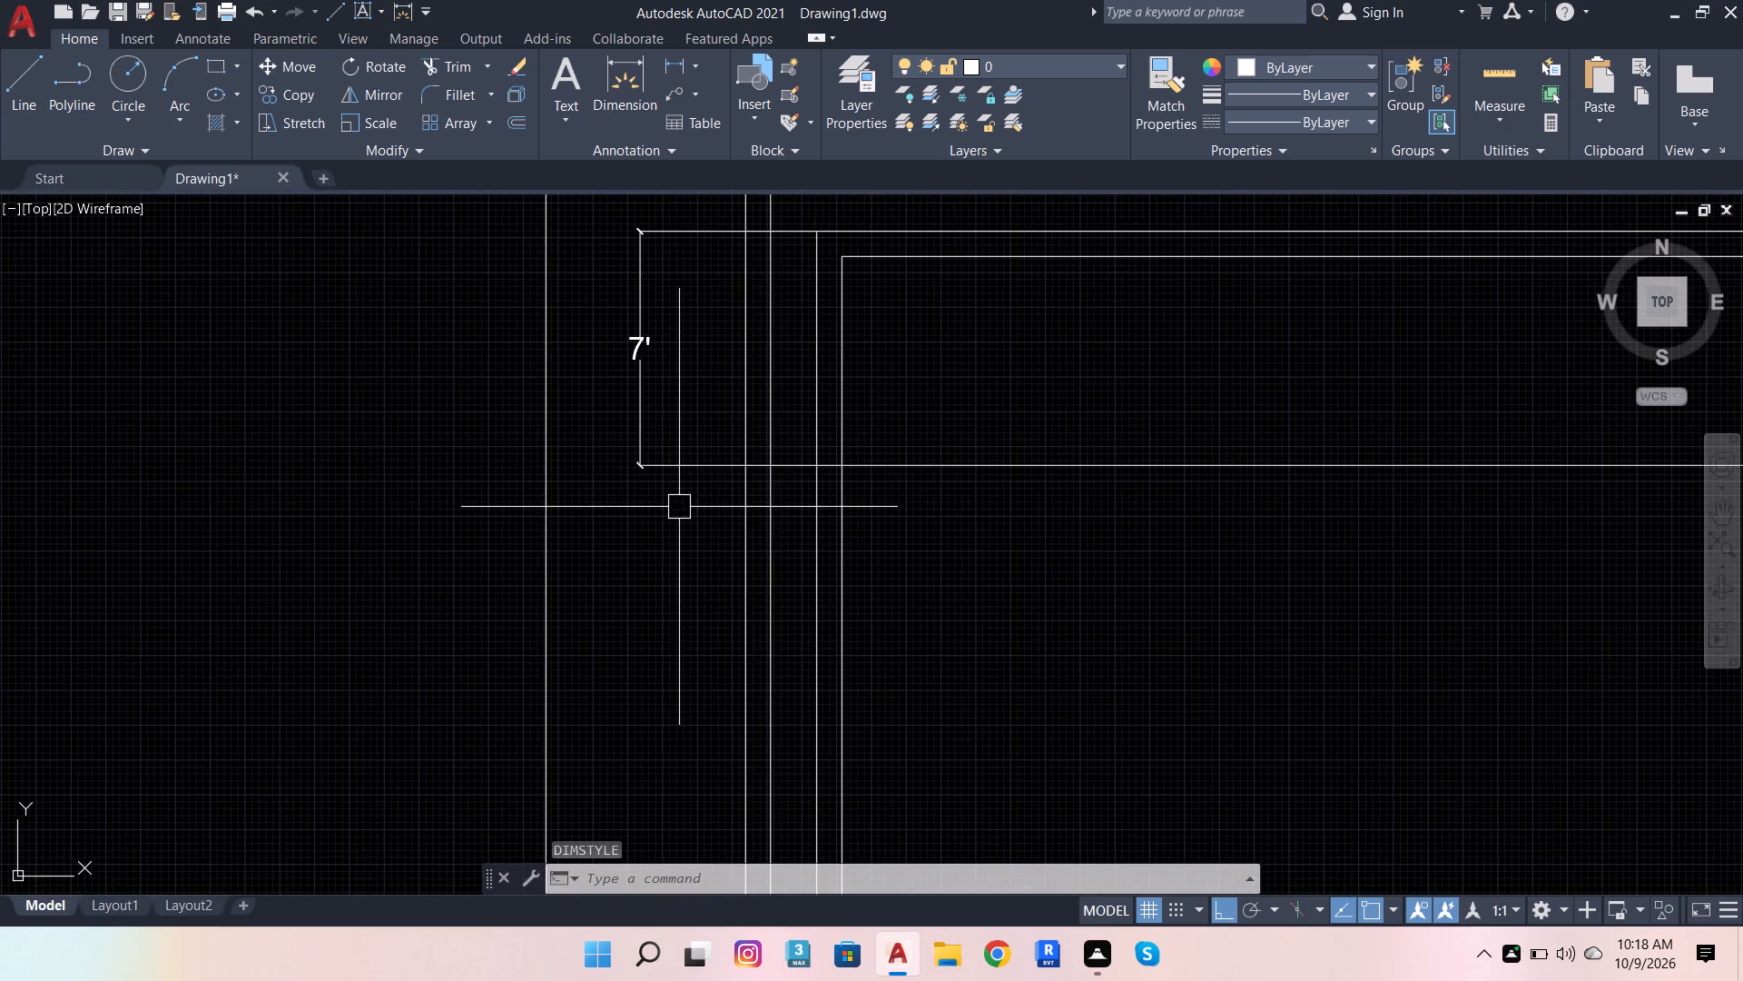
scroll(734, 482, down, 1)
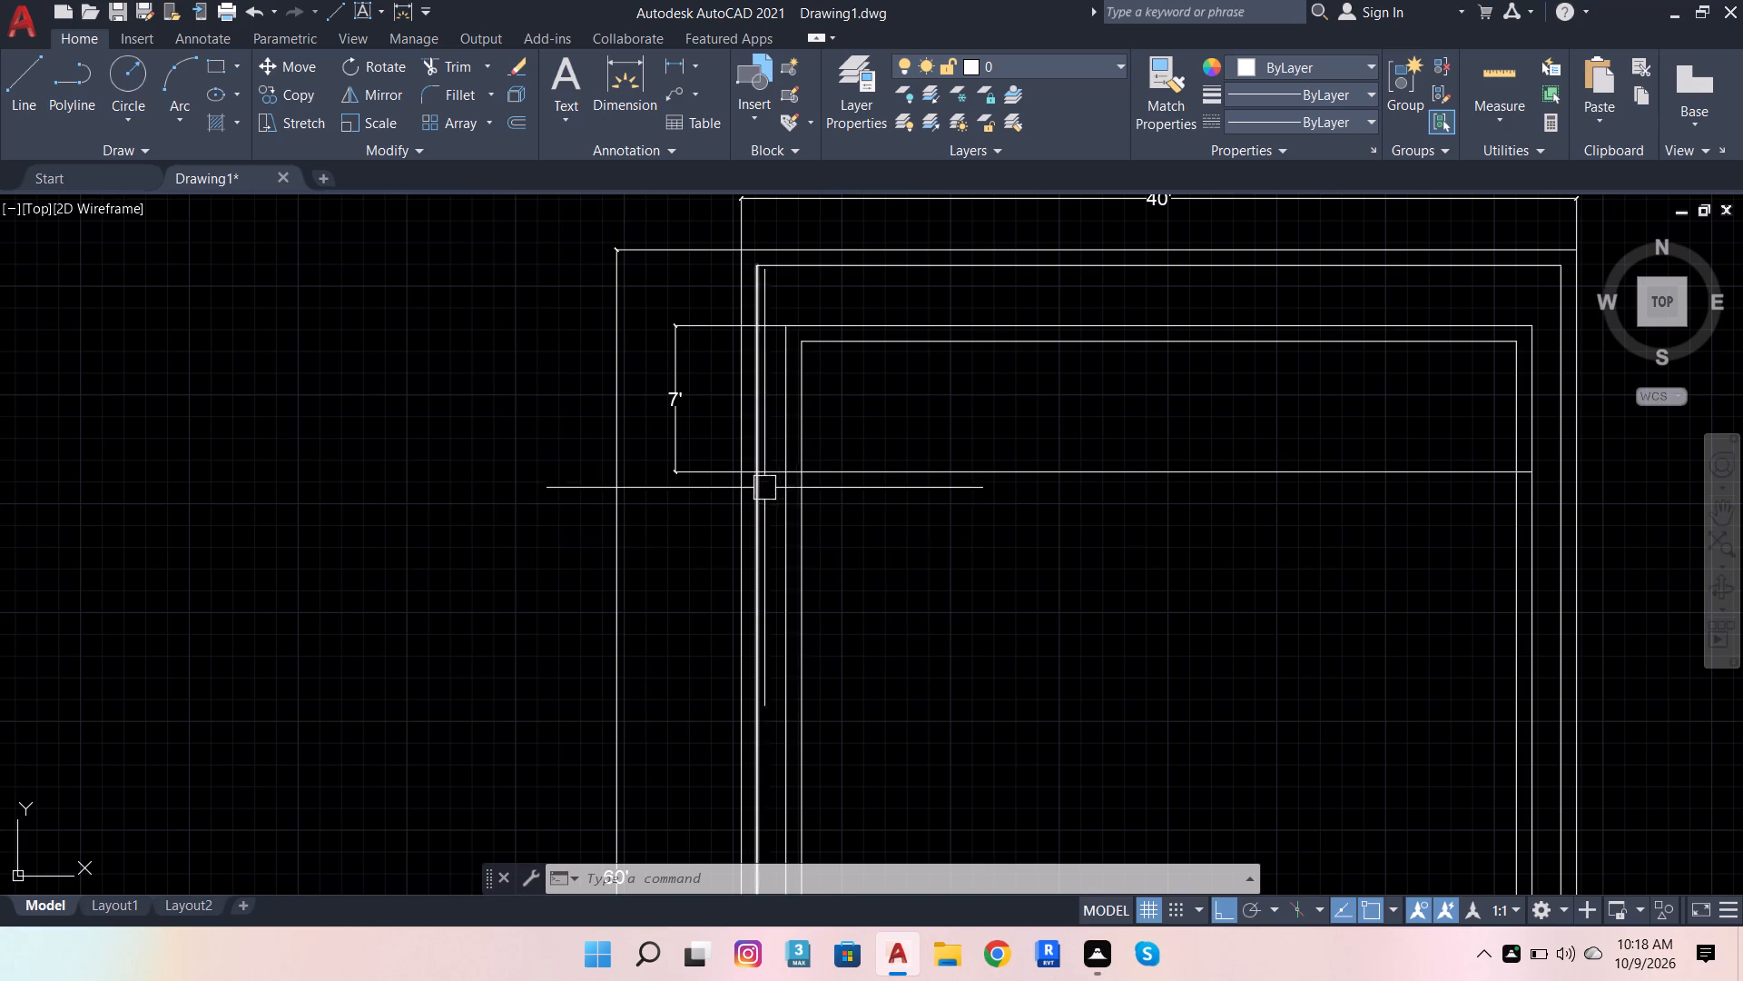
click(838, 469)
click(526, 115)
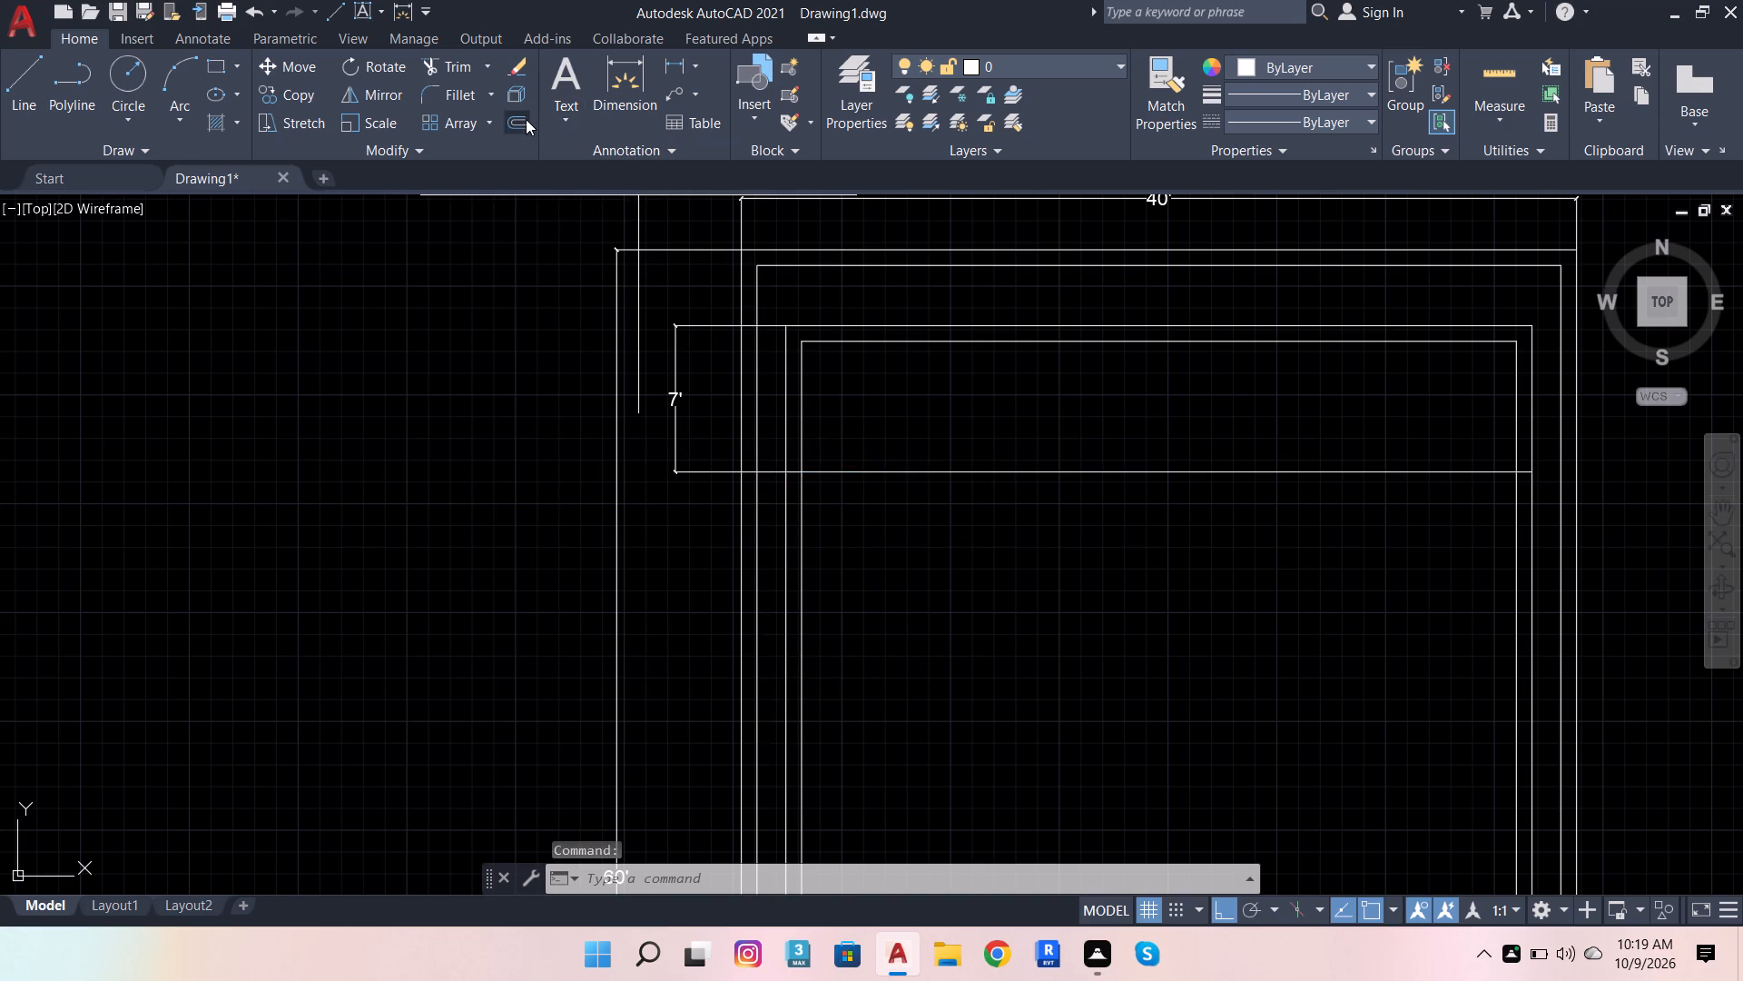
click(820, 461)
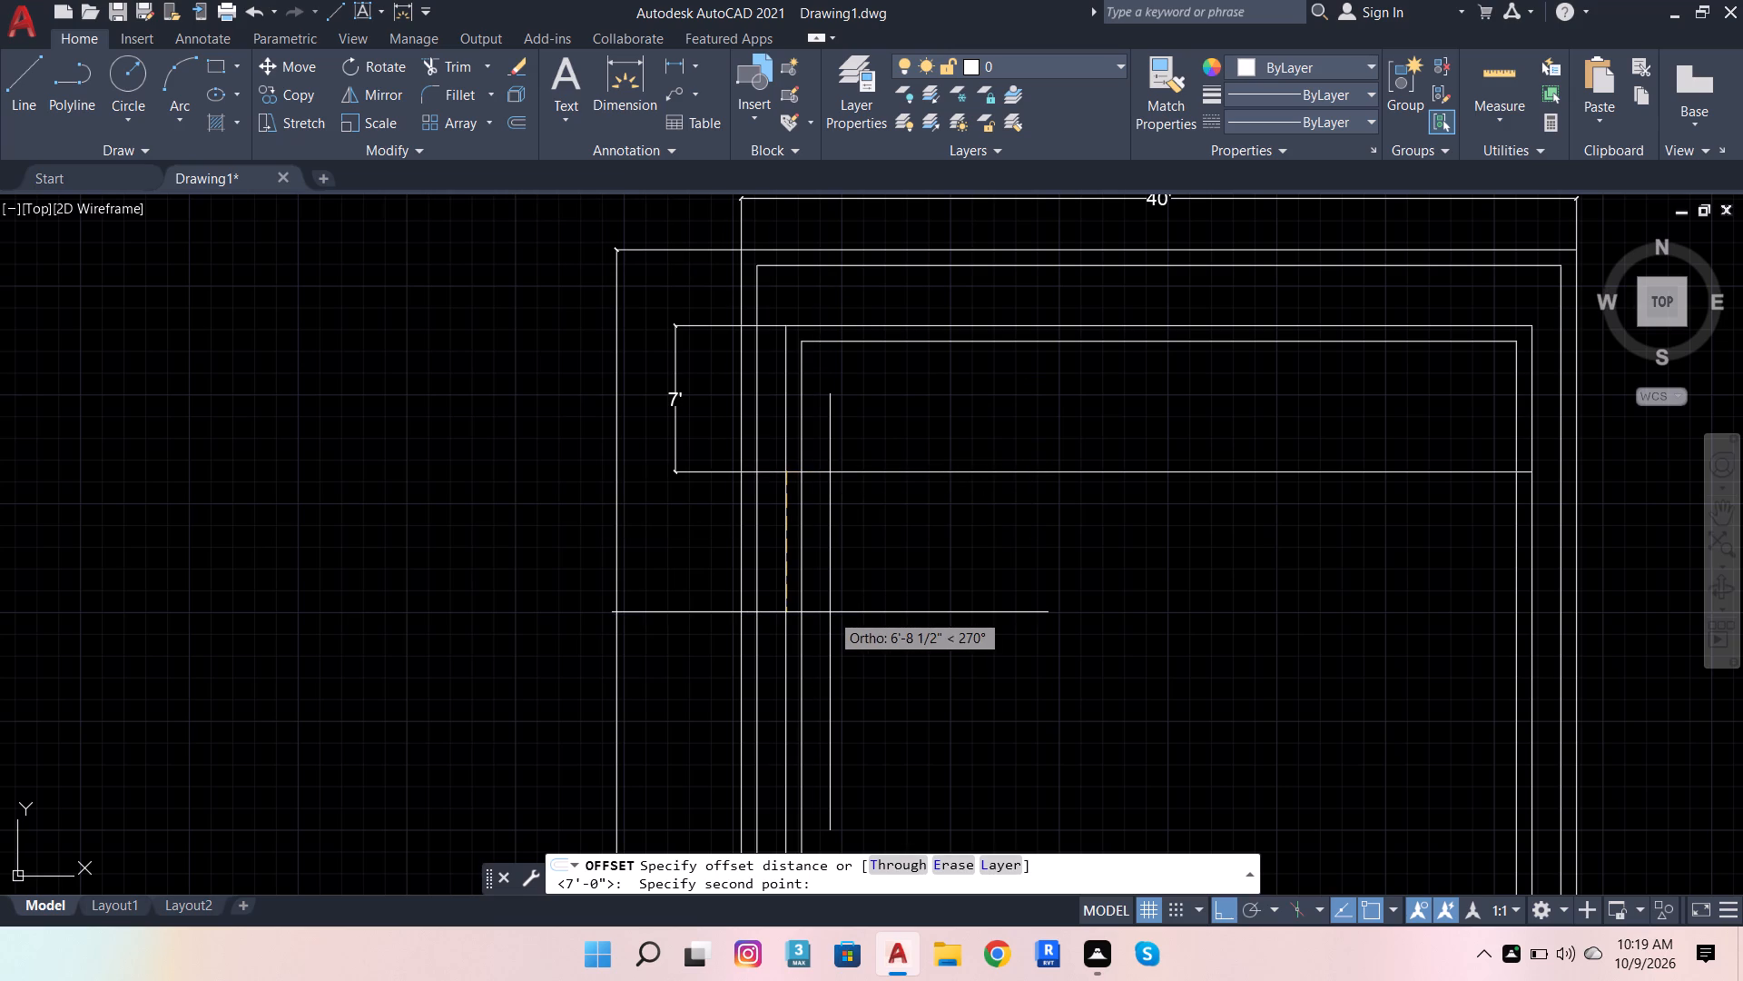
key(9)
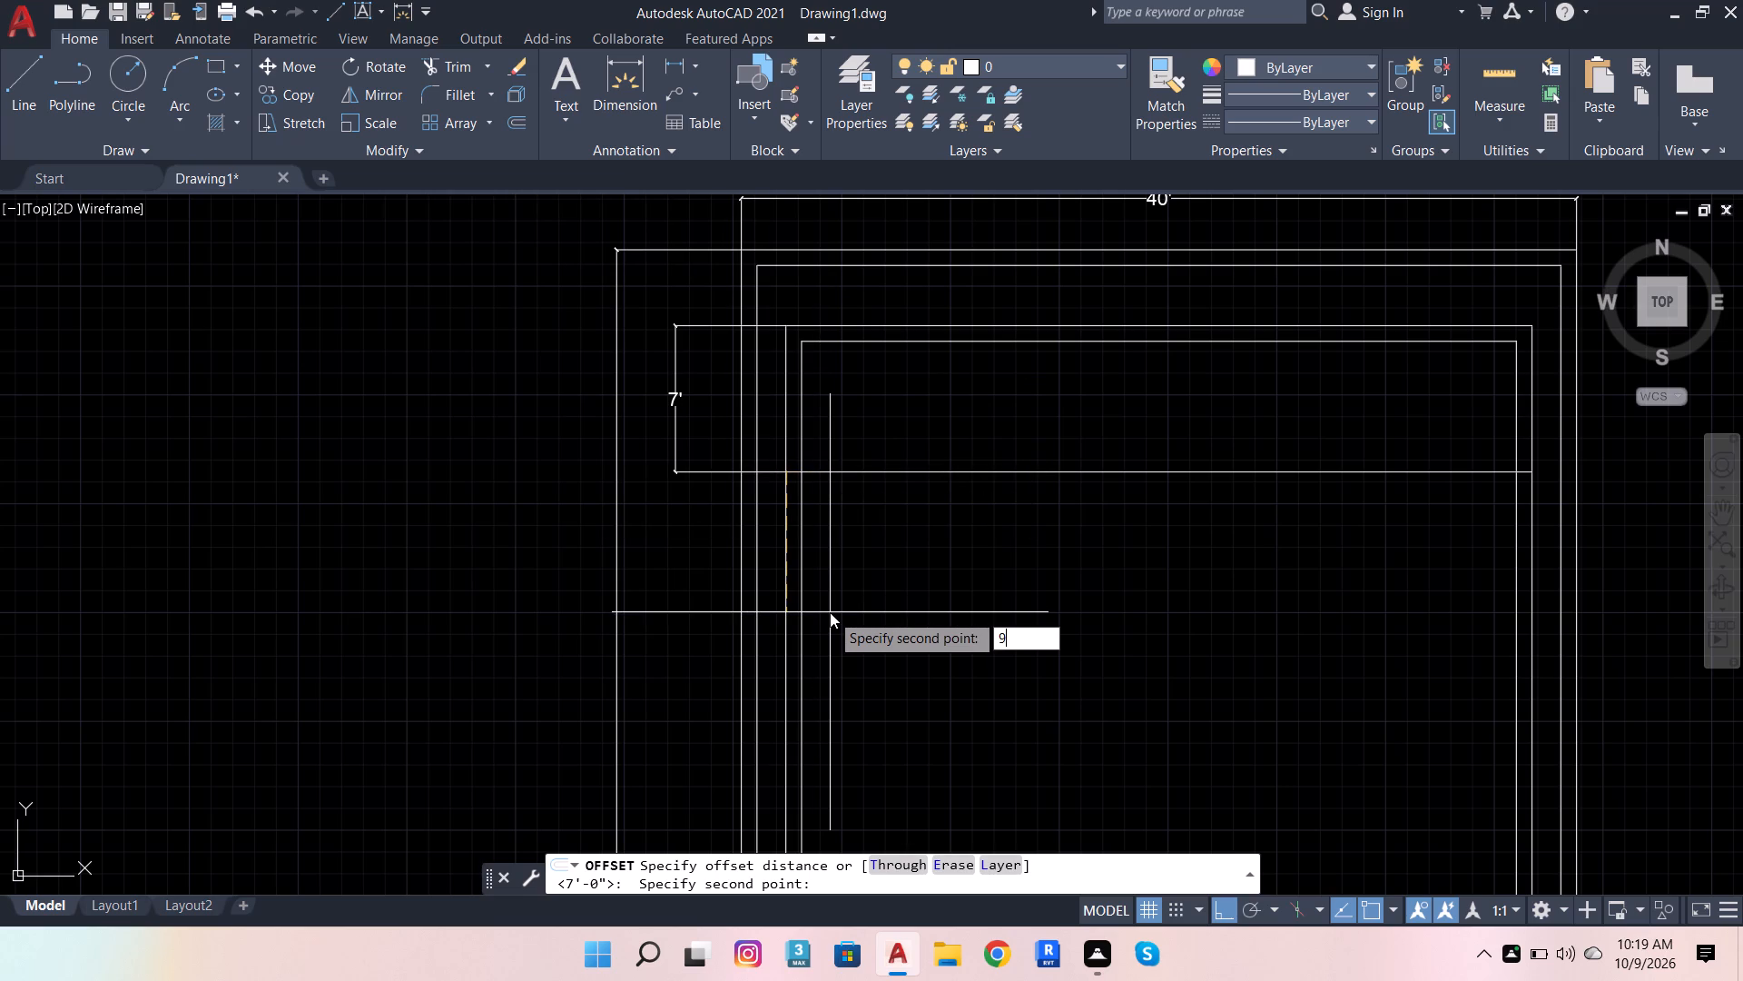
key(Return)
click(830, 612)
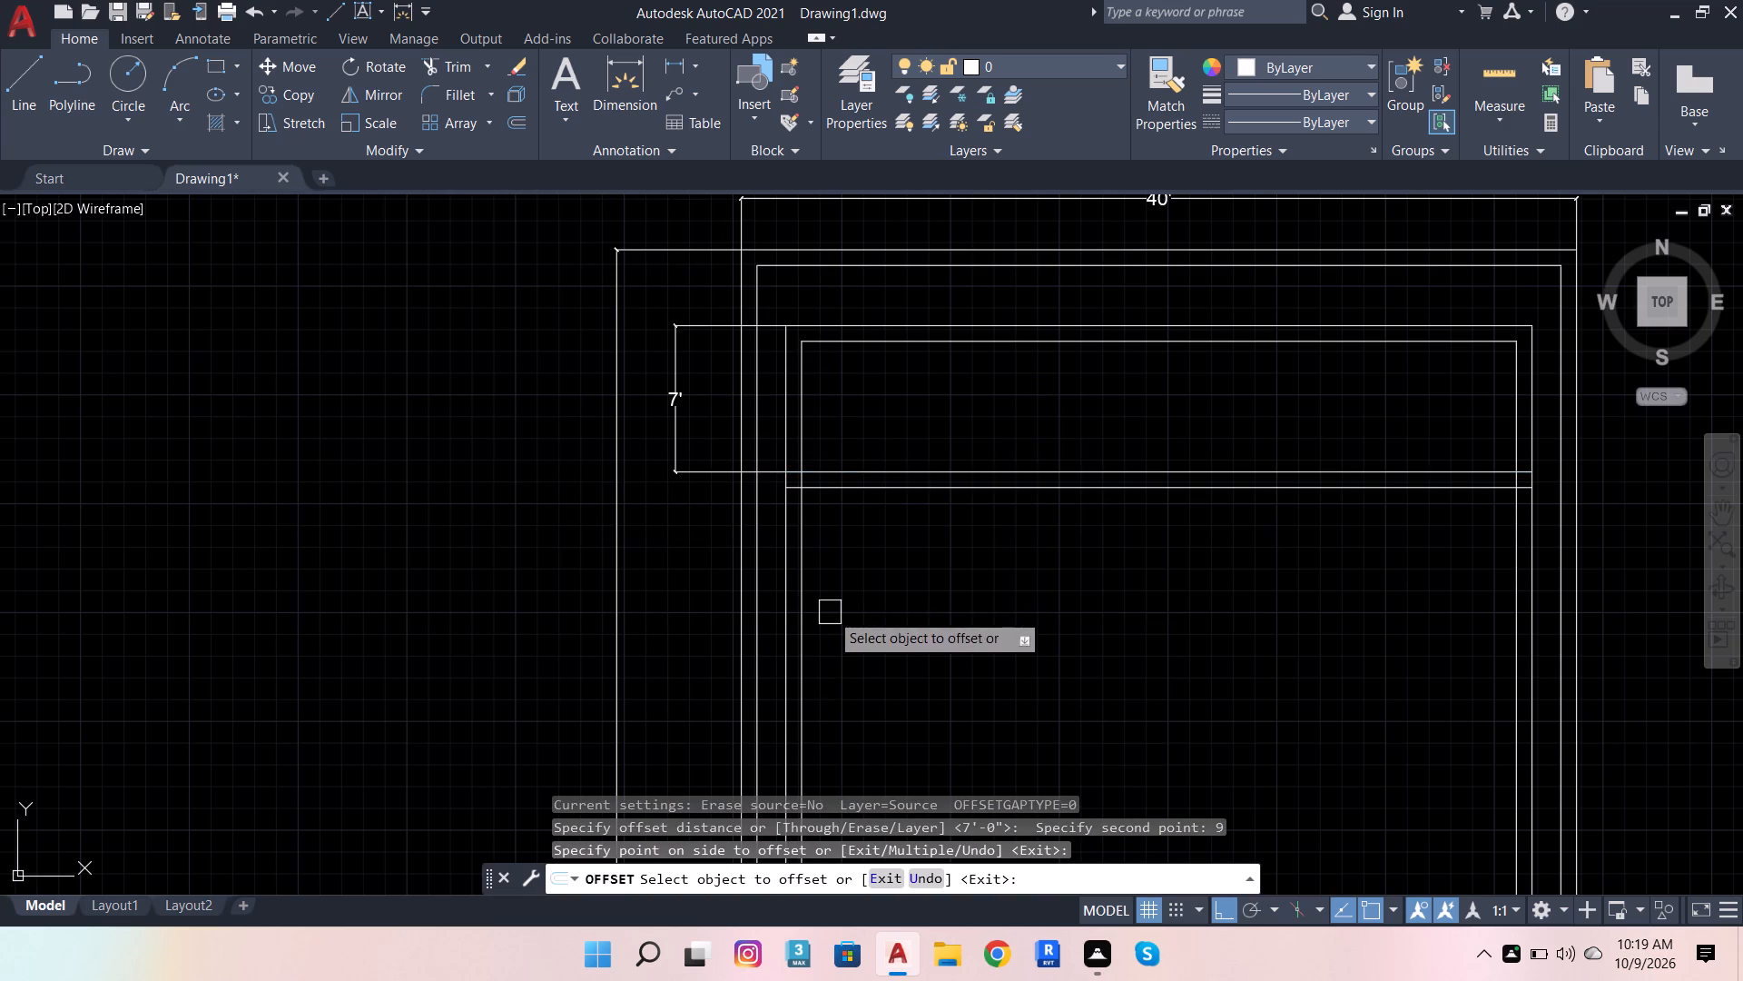
Trim the overlapping segments where the 9" cross wall meets the inner walls on the plan's left and right sides.
click(433, 69)
scroll(820, 475, up, 4)
drag(647, 272, 681, 489)
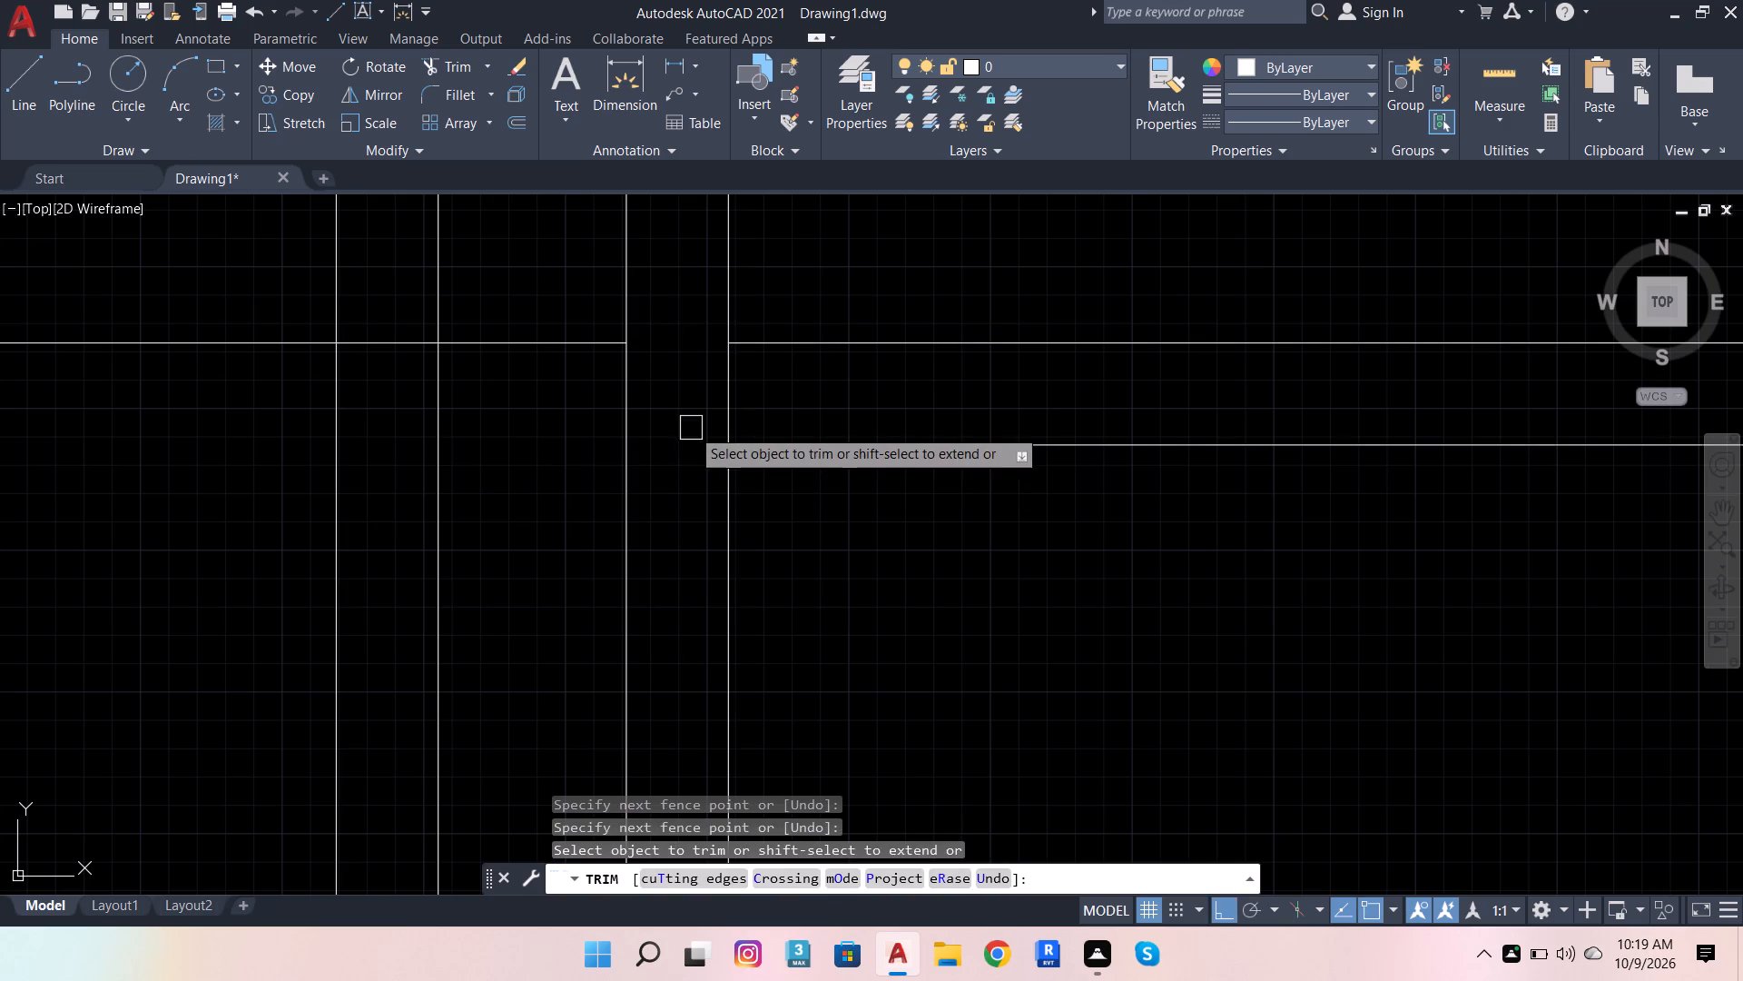
drag(714, 394, 773, 388)
scroll(673, 446, down, 5)
scroll(1123, 463, up, 2)
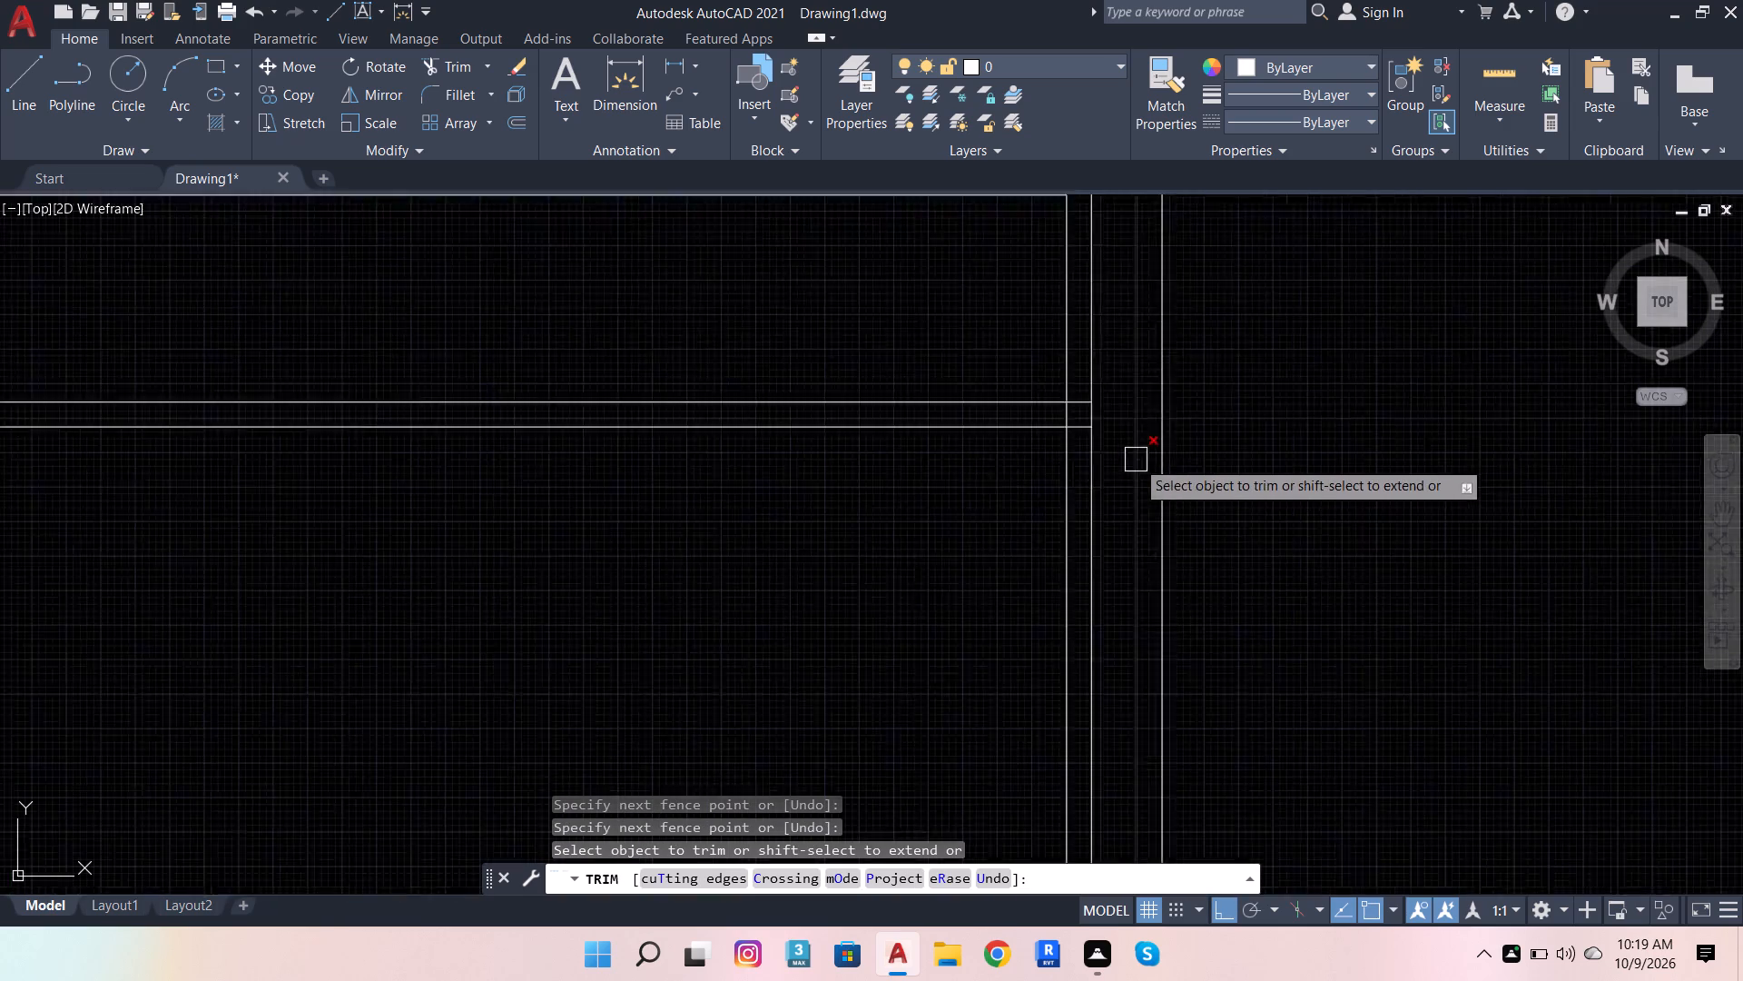
scroll(1136, 460, up, 1)
scroll(1060, 390, up, 3)
drag(1009, 251, 986, 383)
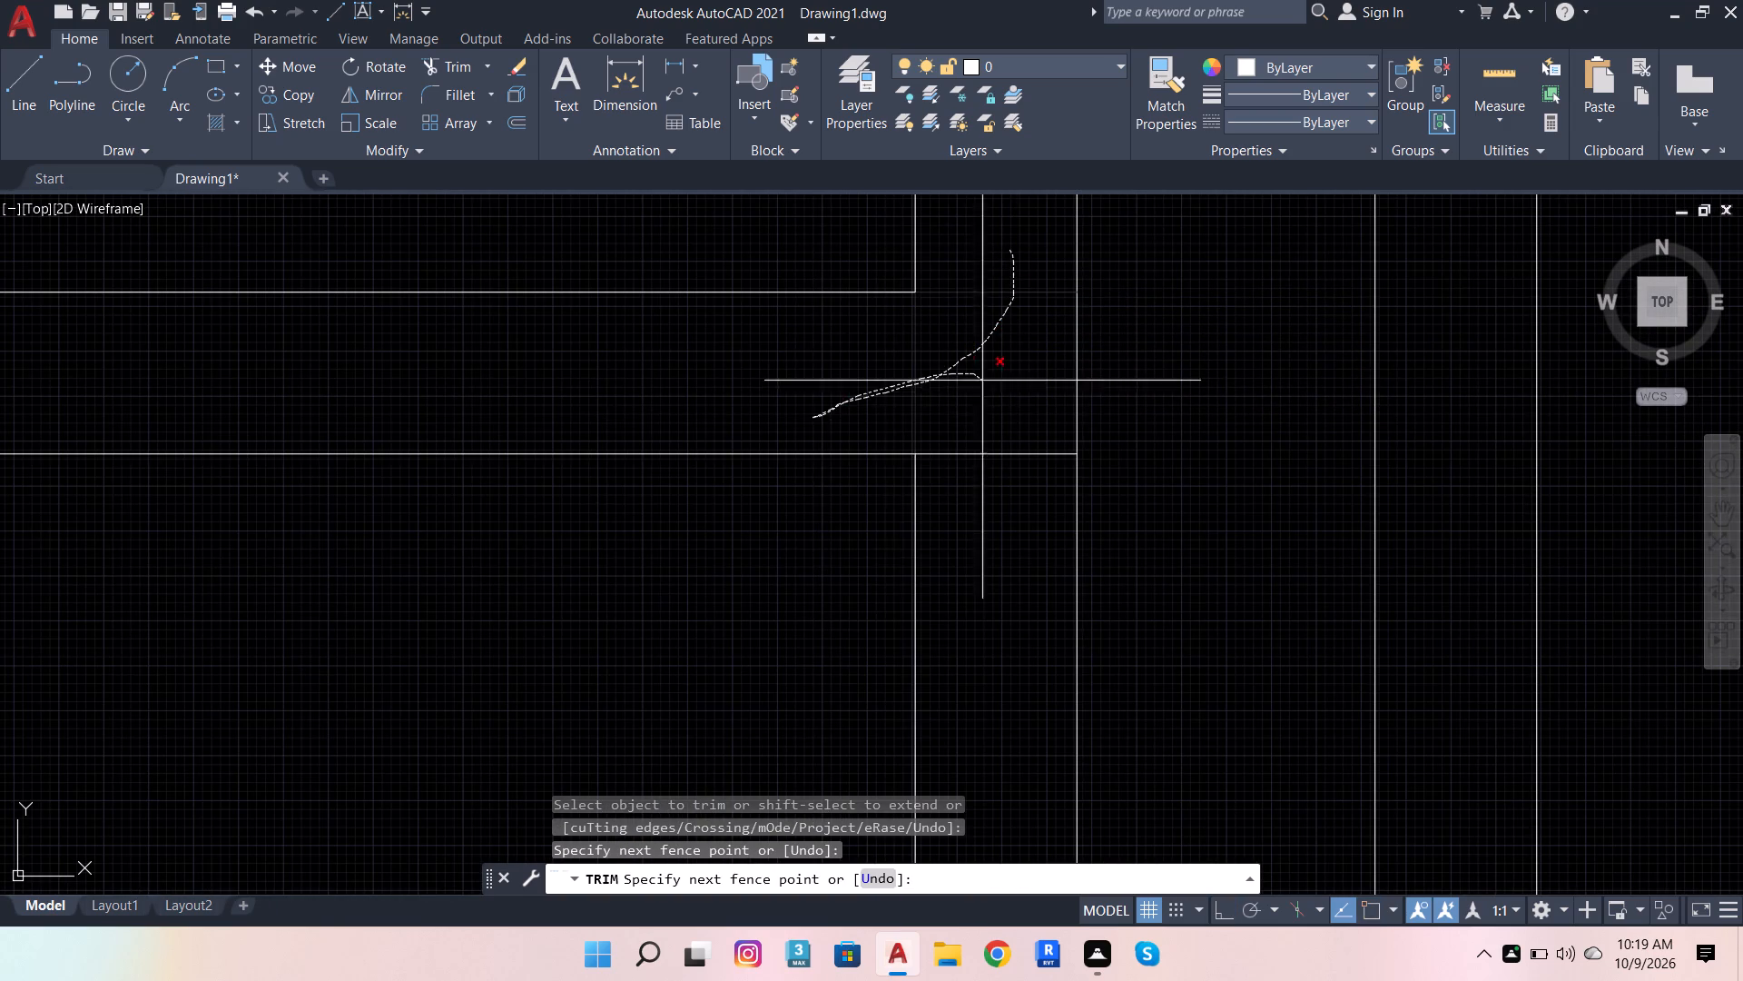
drag(986, 383, 1038, 494)
scroll(1155, 384, down, 7)
scroll(1215, 385, up, 3)
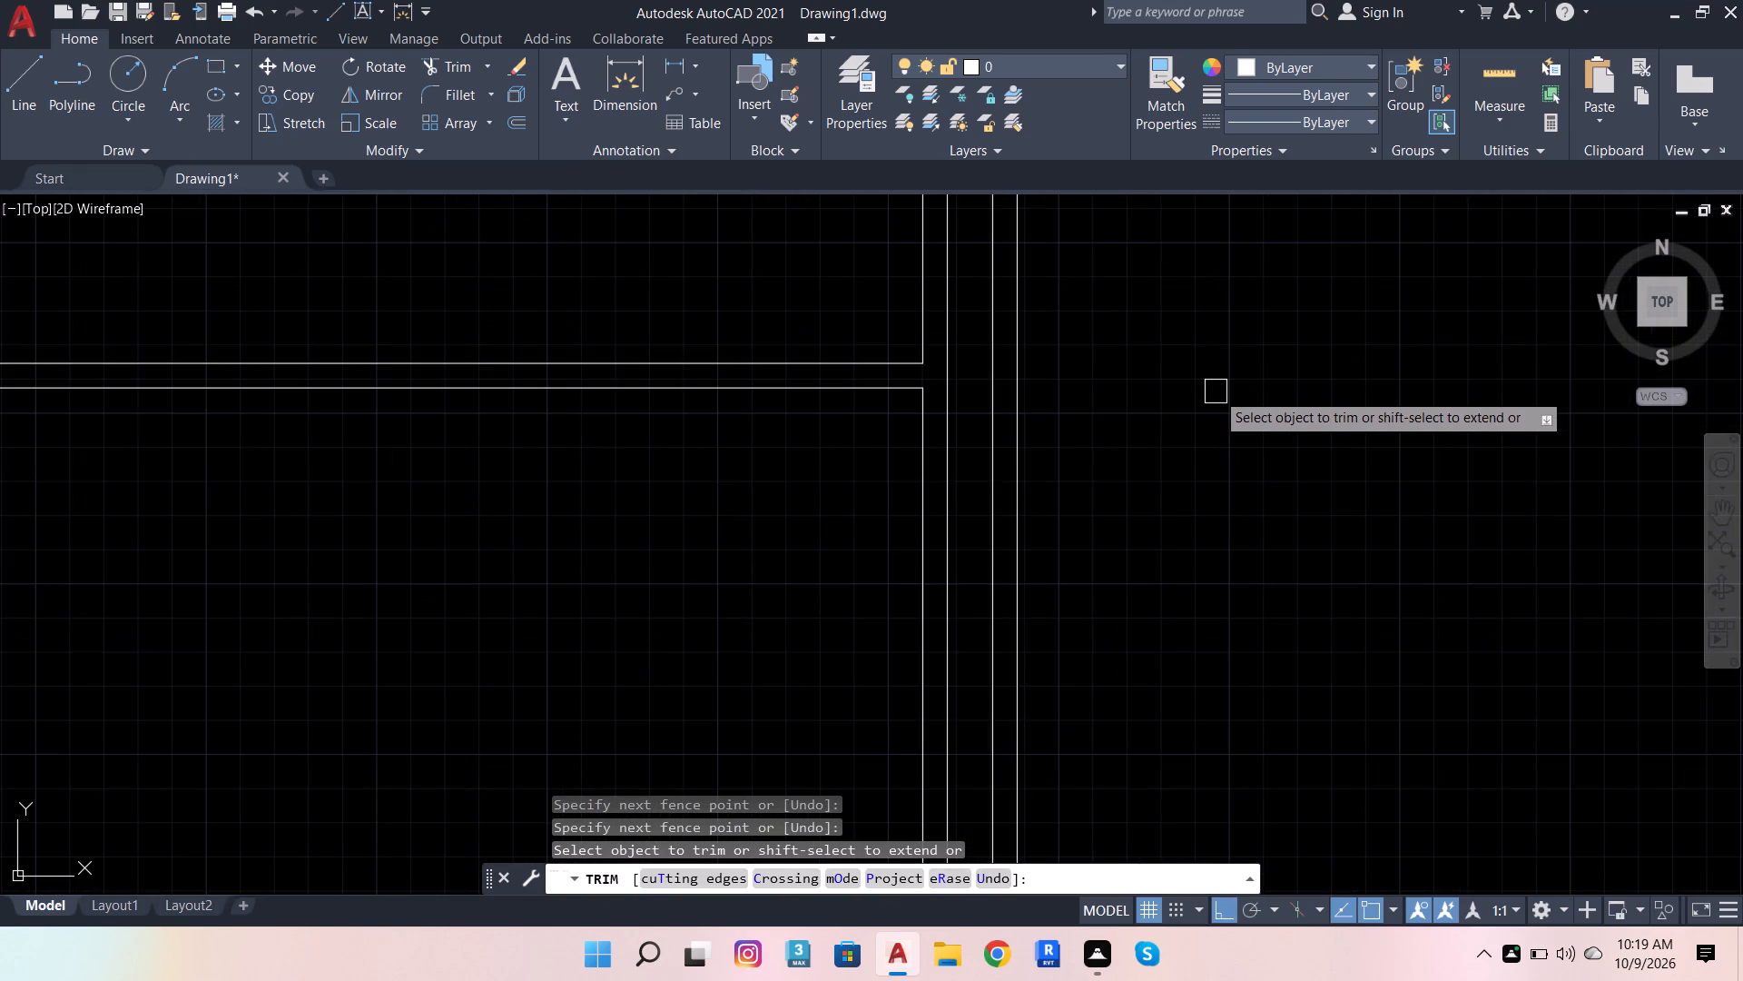
key(space)
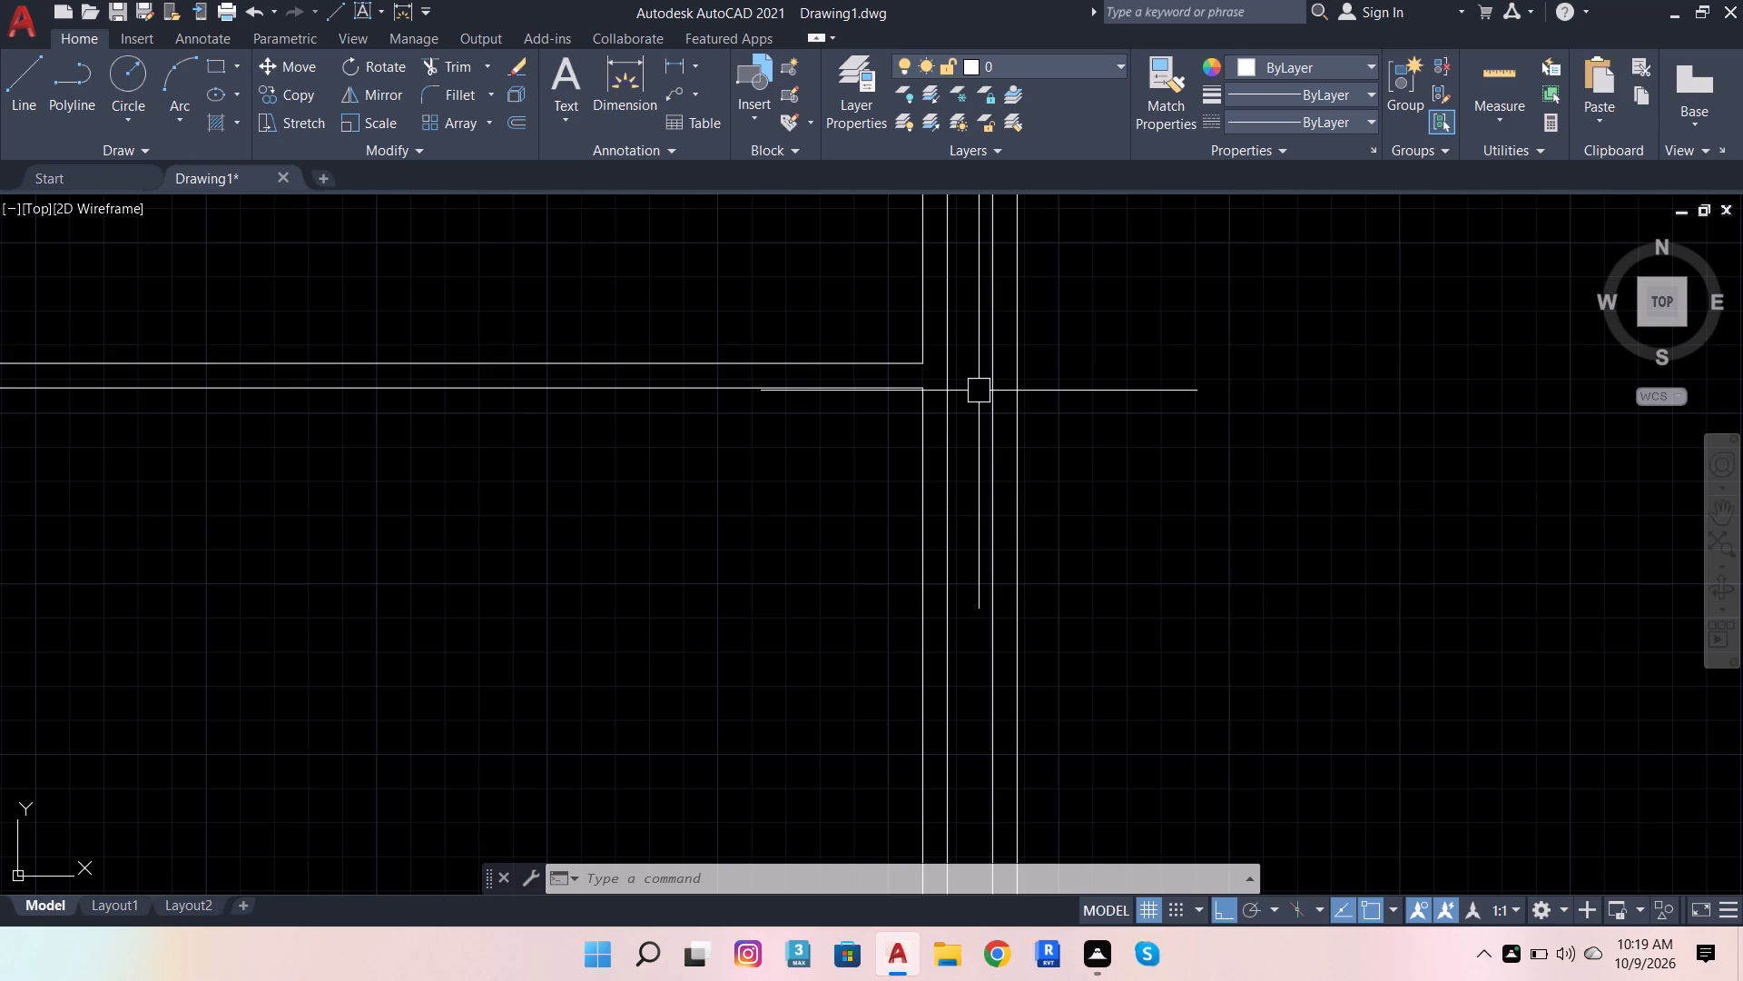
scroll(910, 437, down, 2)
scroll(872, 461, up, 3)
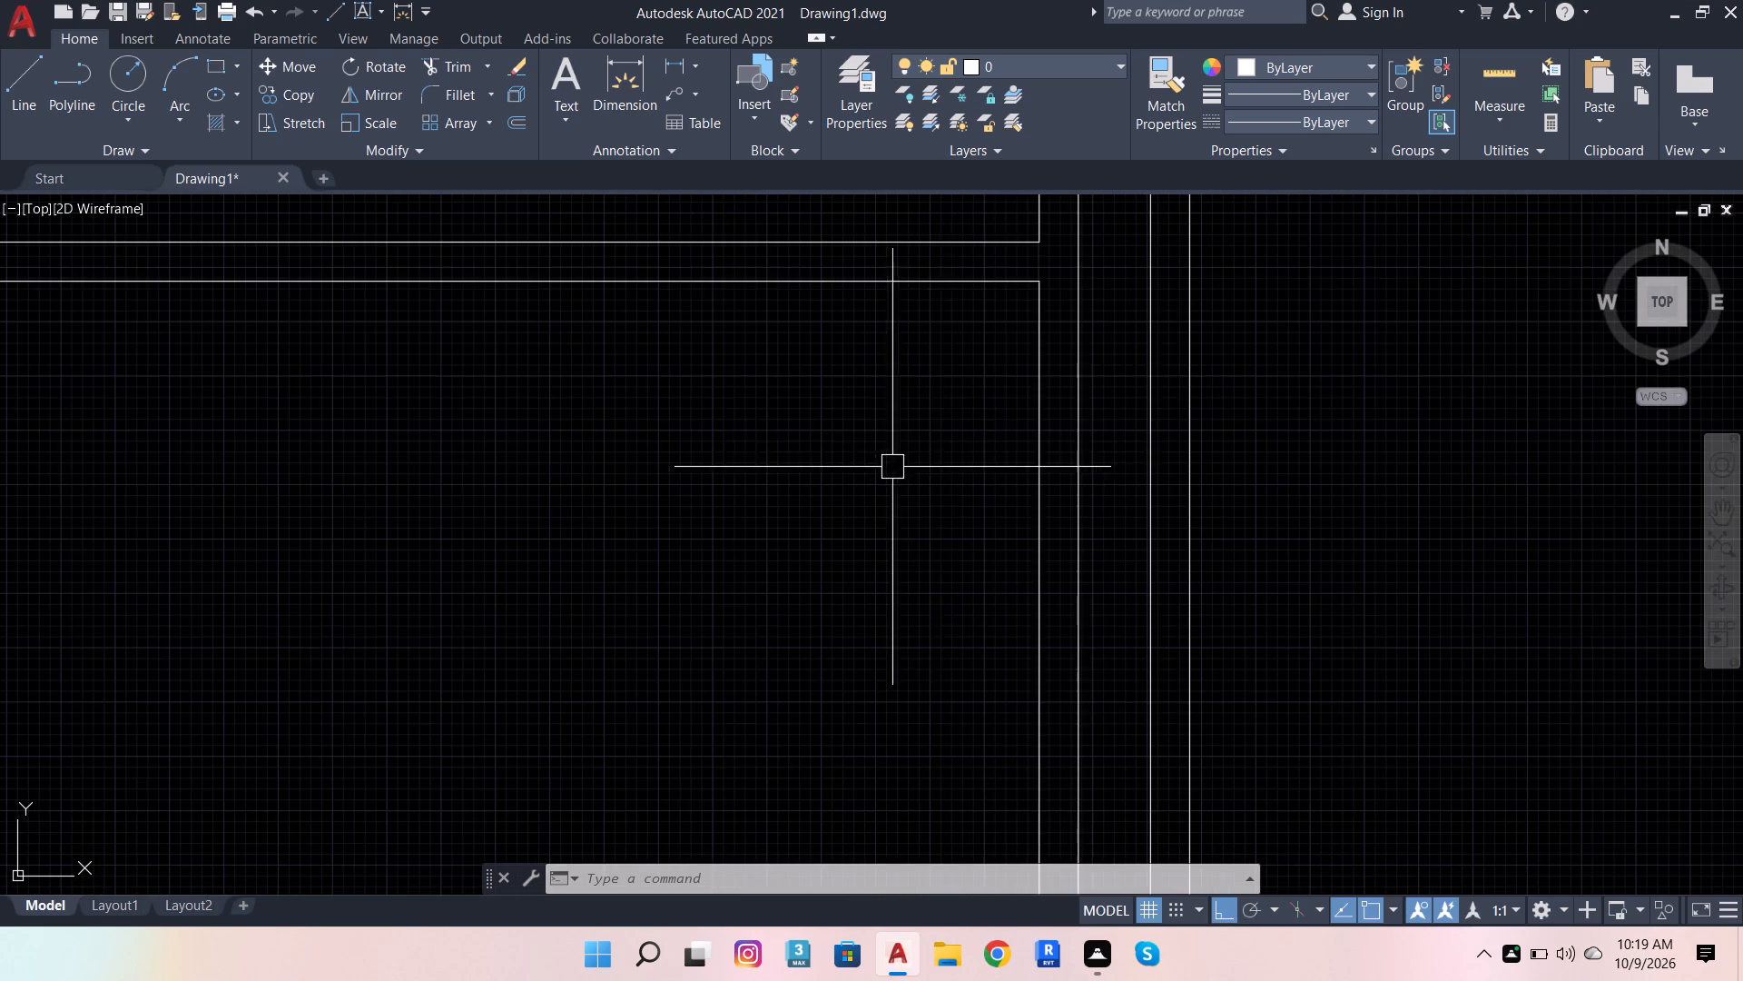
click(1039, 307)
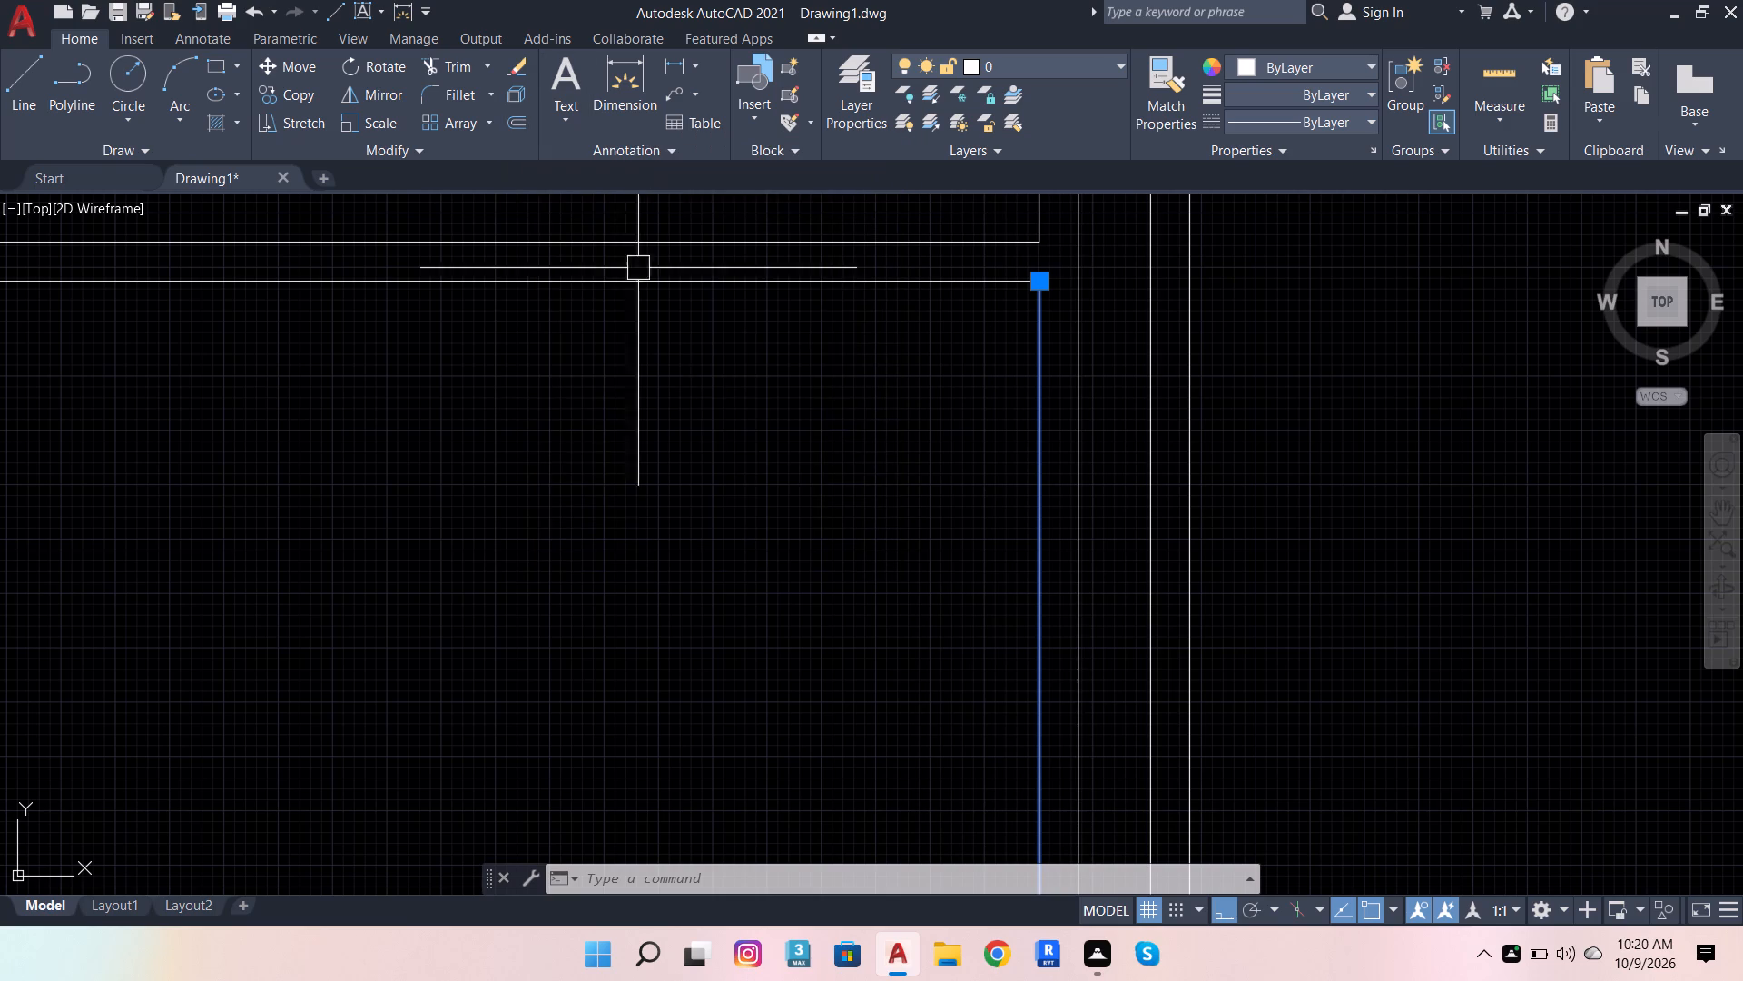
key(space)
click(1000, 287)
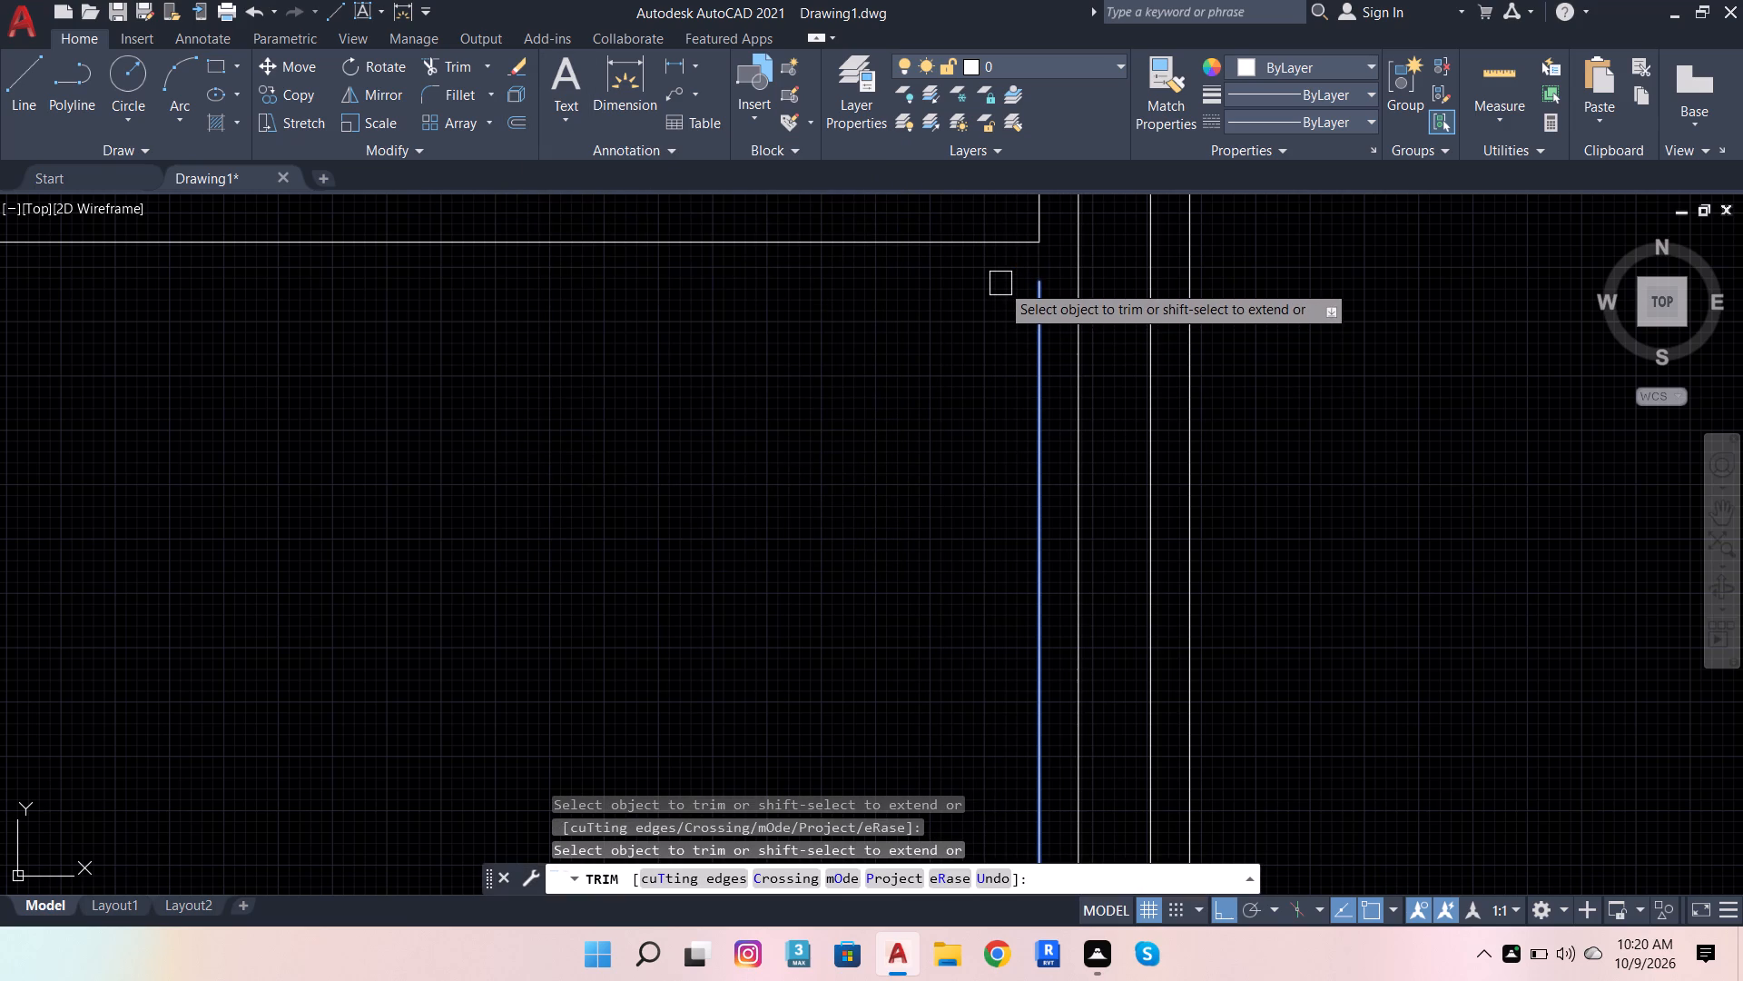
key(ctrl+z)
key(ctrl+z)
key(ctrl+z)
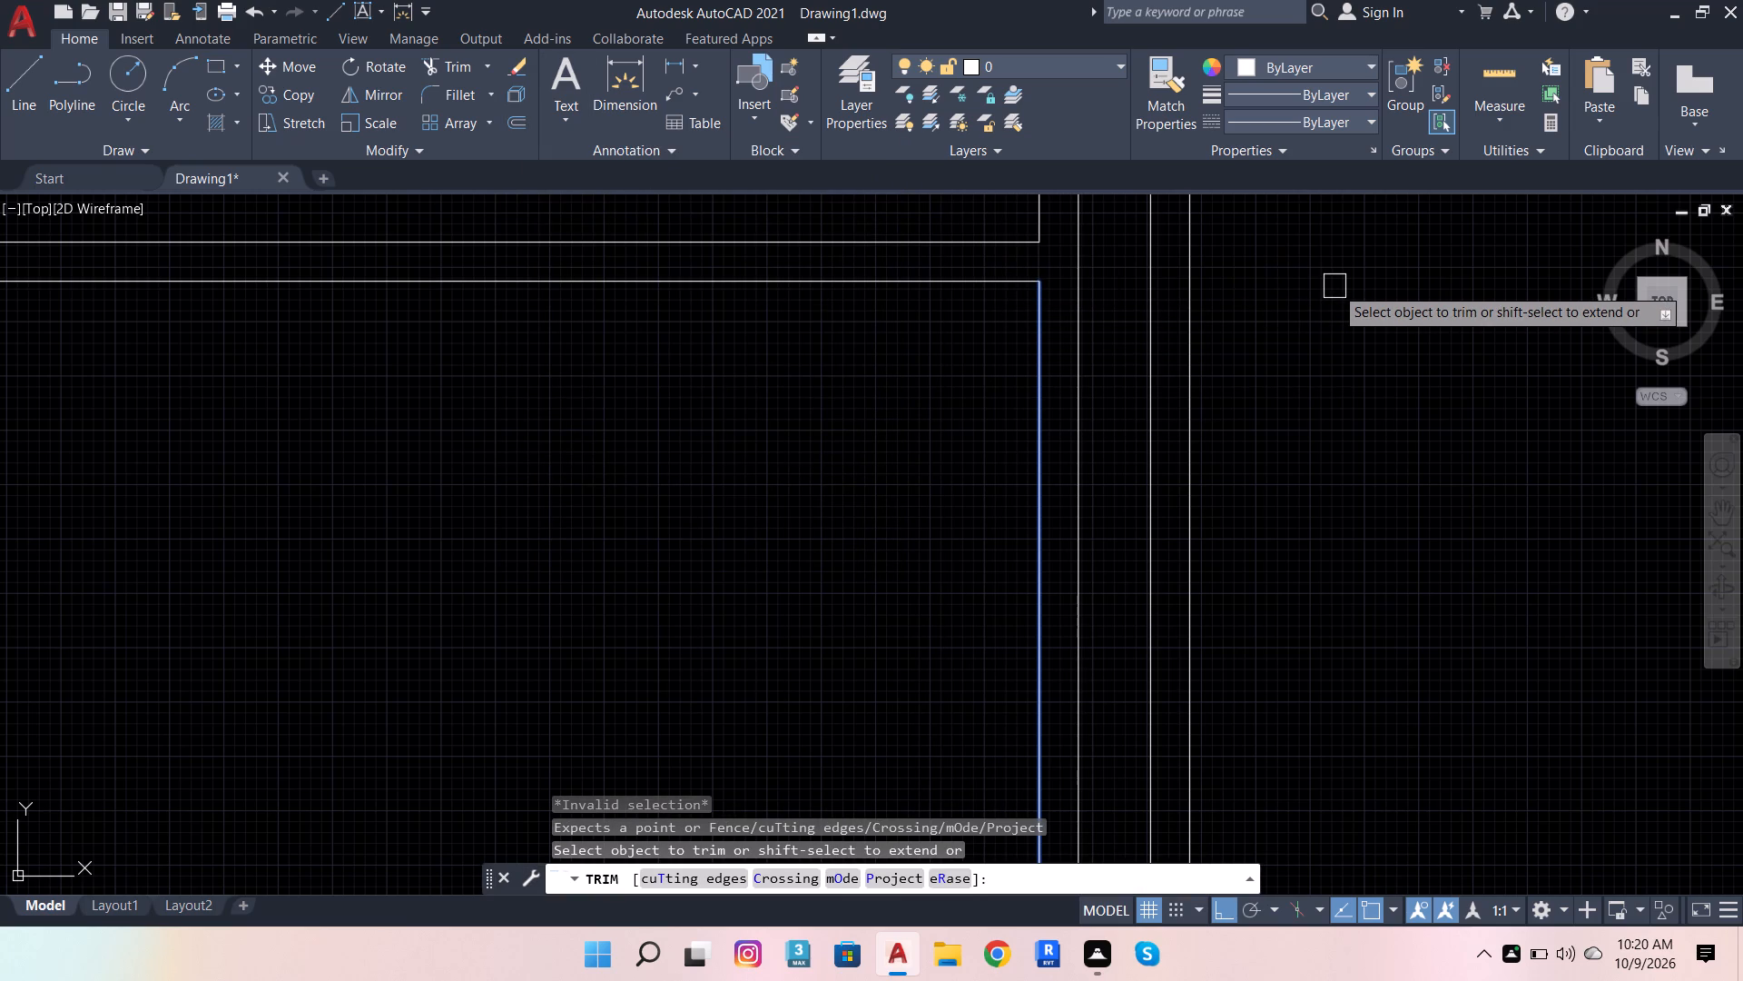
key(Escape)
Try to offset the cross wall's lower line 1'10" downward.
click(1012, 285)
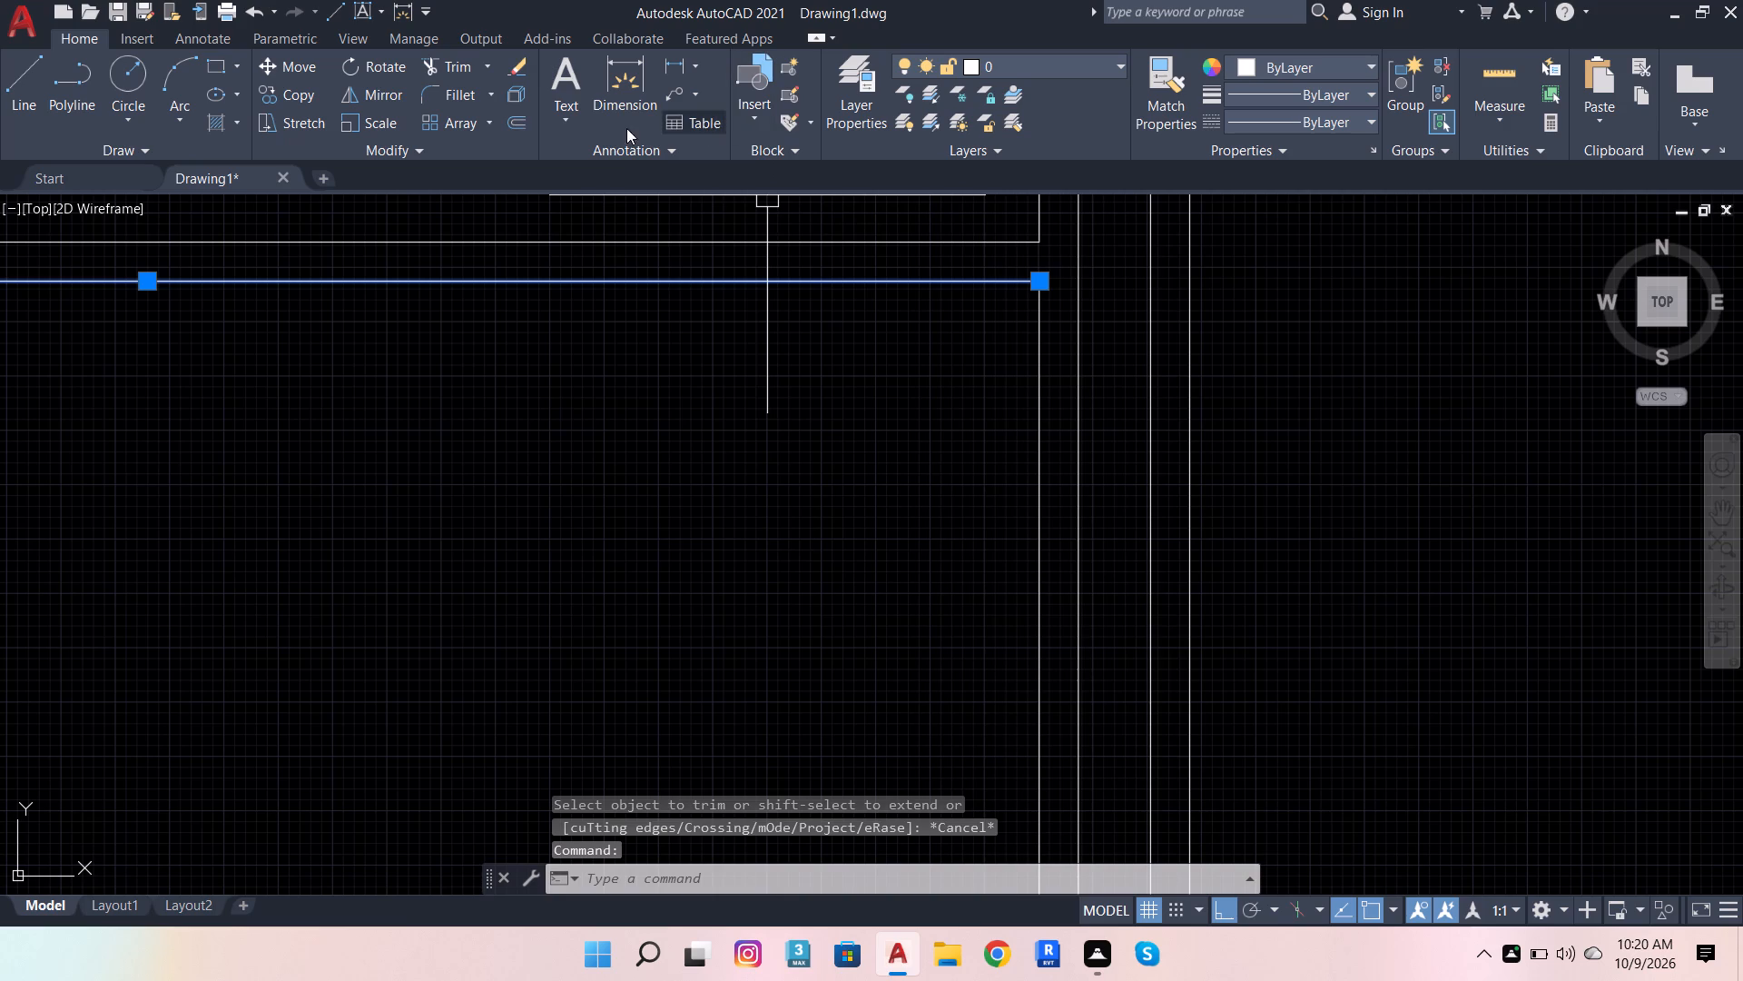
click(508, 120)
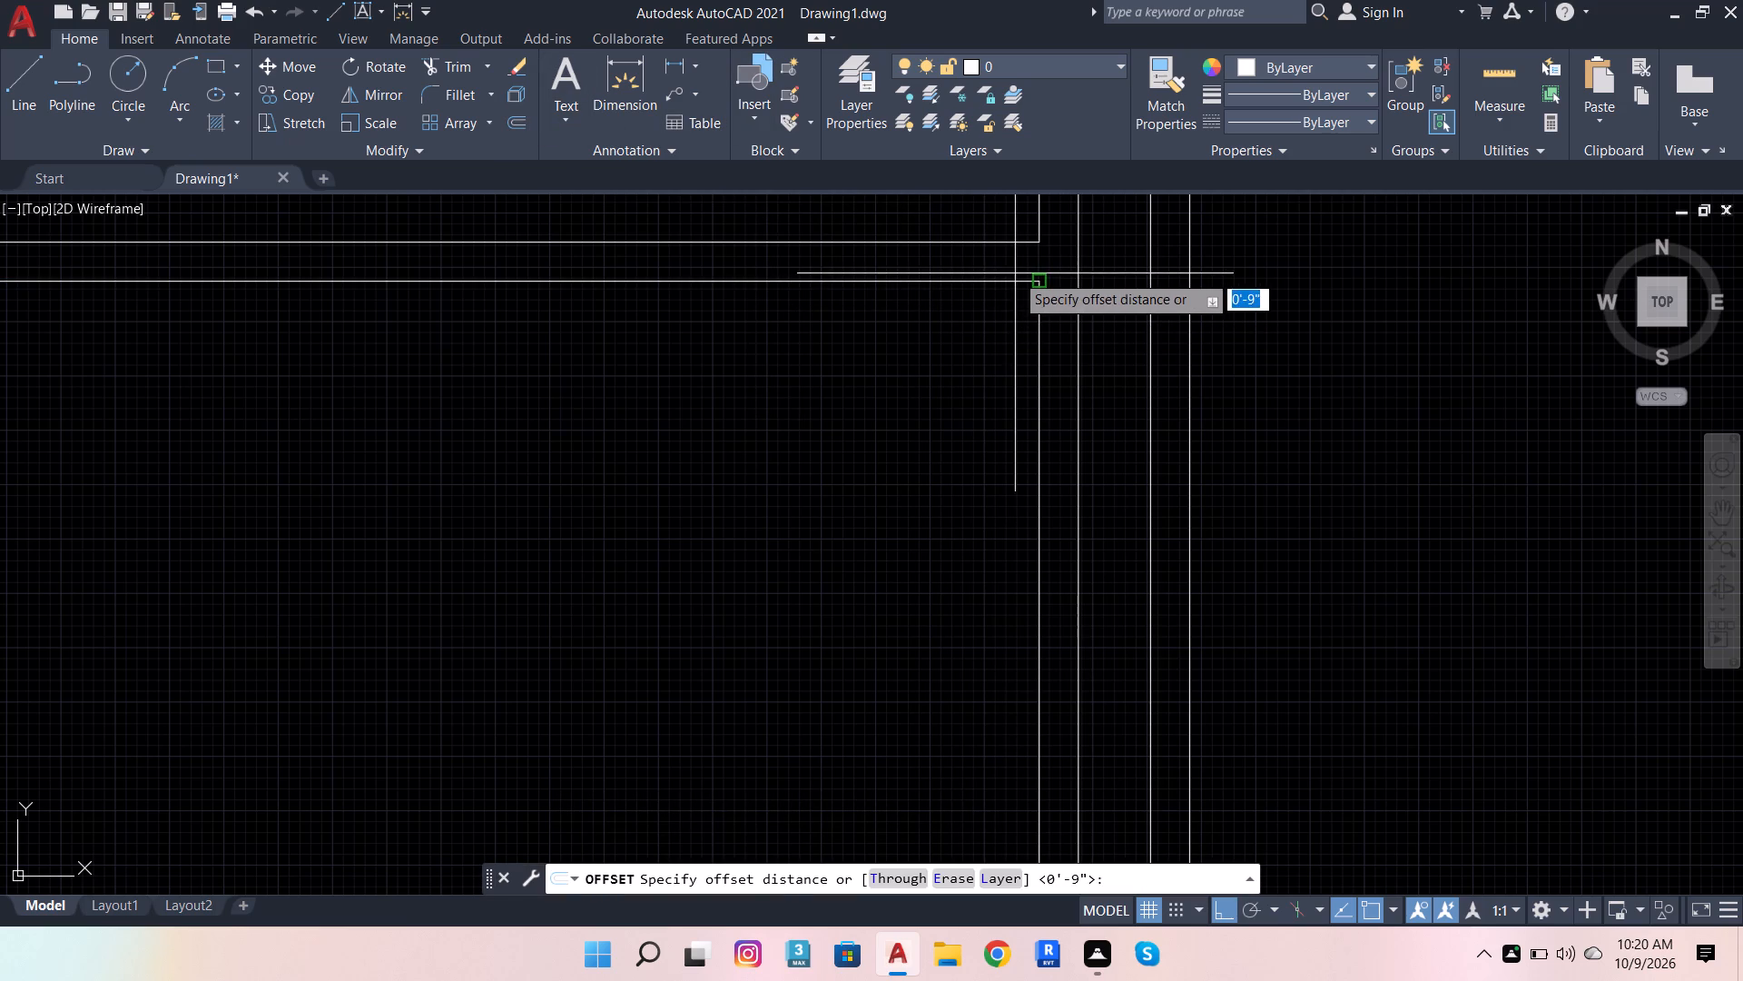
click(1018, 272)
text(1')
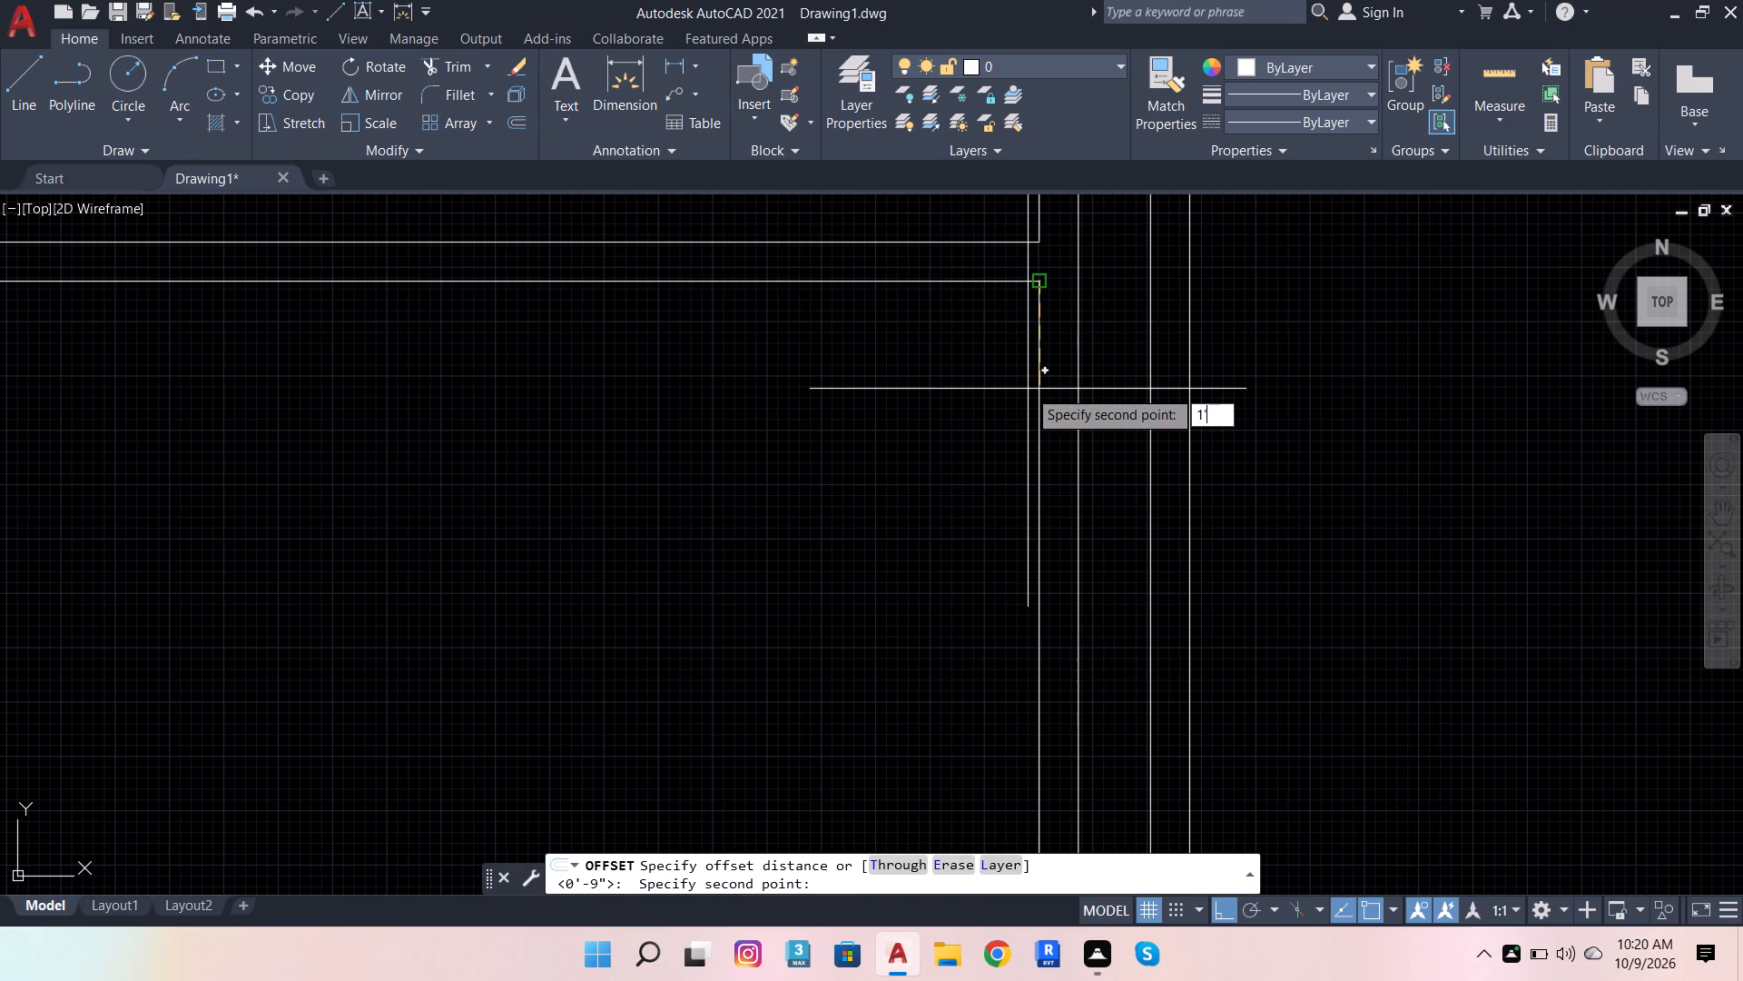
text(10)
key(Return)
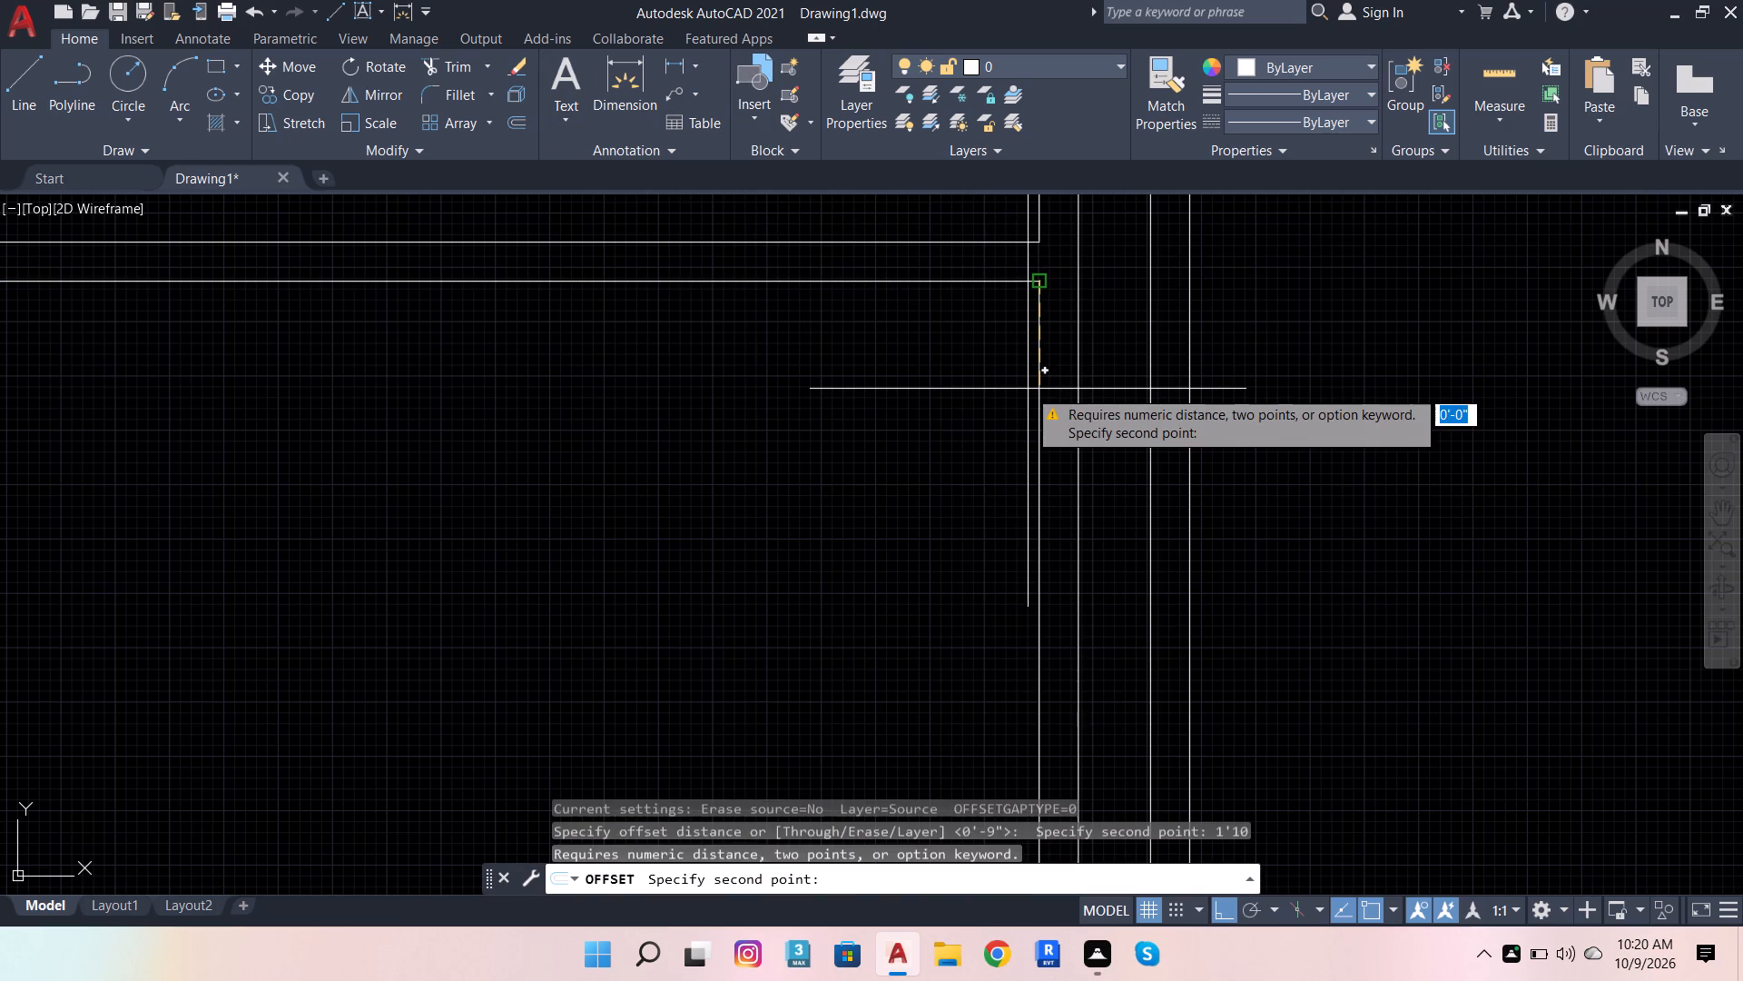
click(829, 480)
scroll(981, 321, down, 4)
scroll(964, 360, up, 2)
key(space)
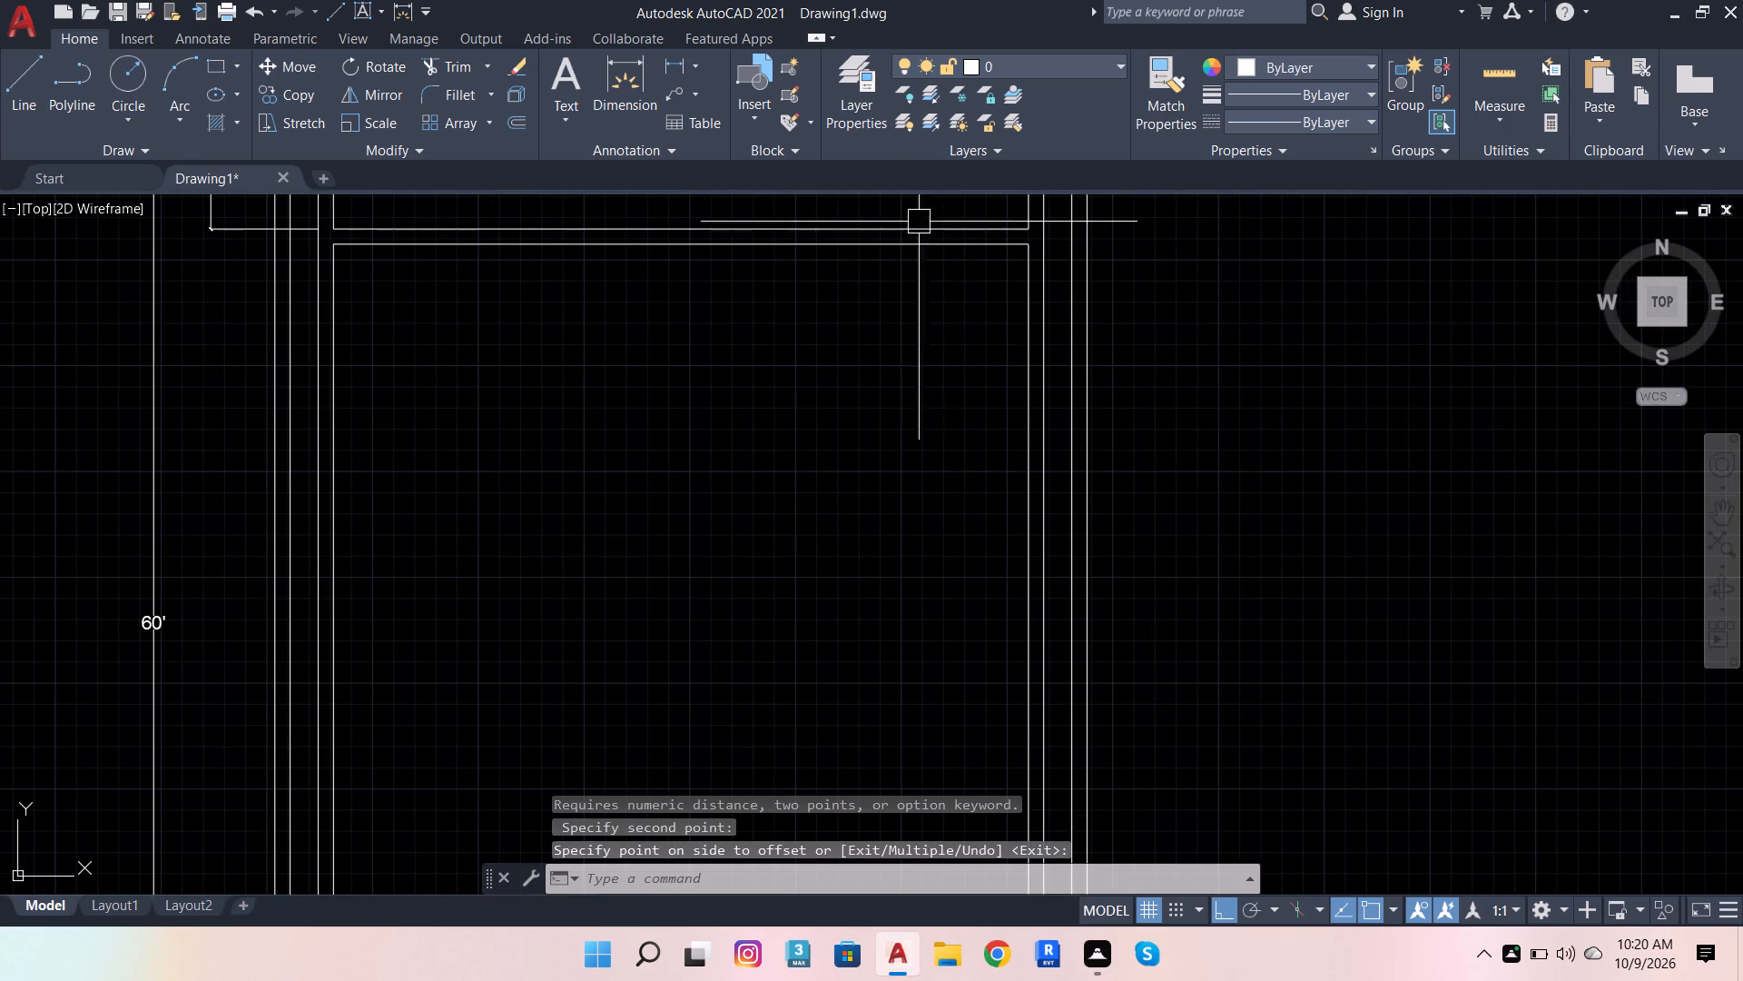
Offset the cross wall's lower line 1'10" downward.
click(960, 252)
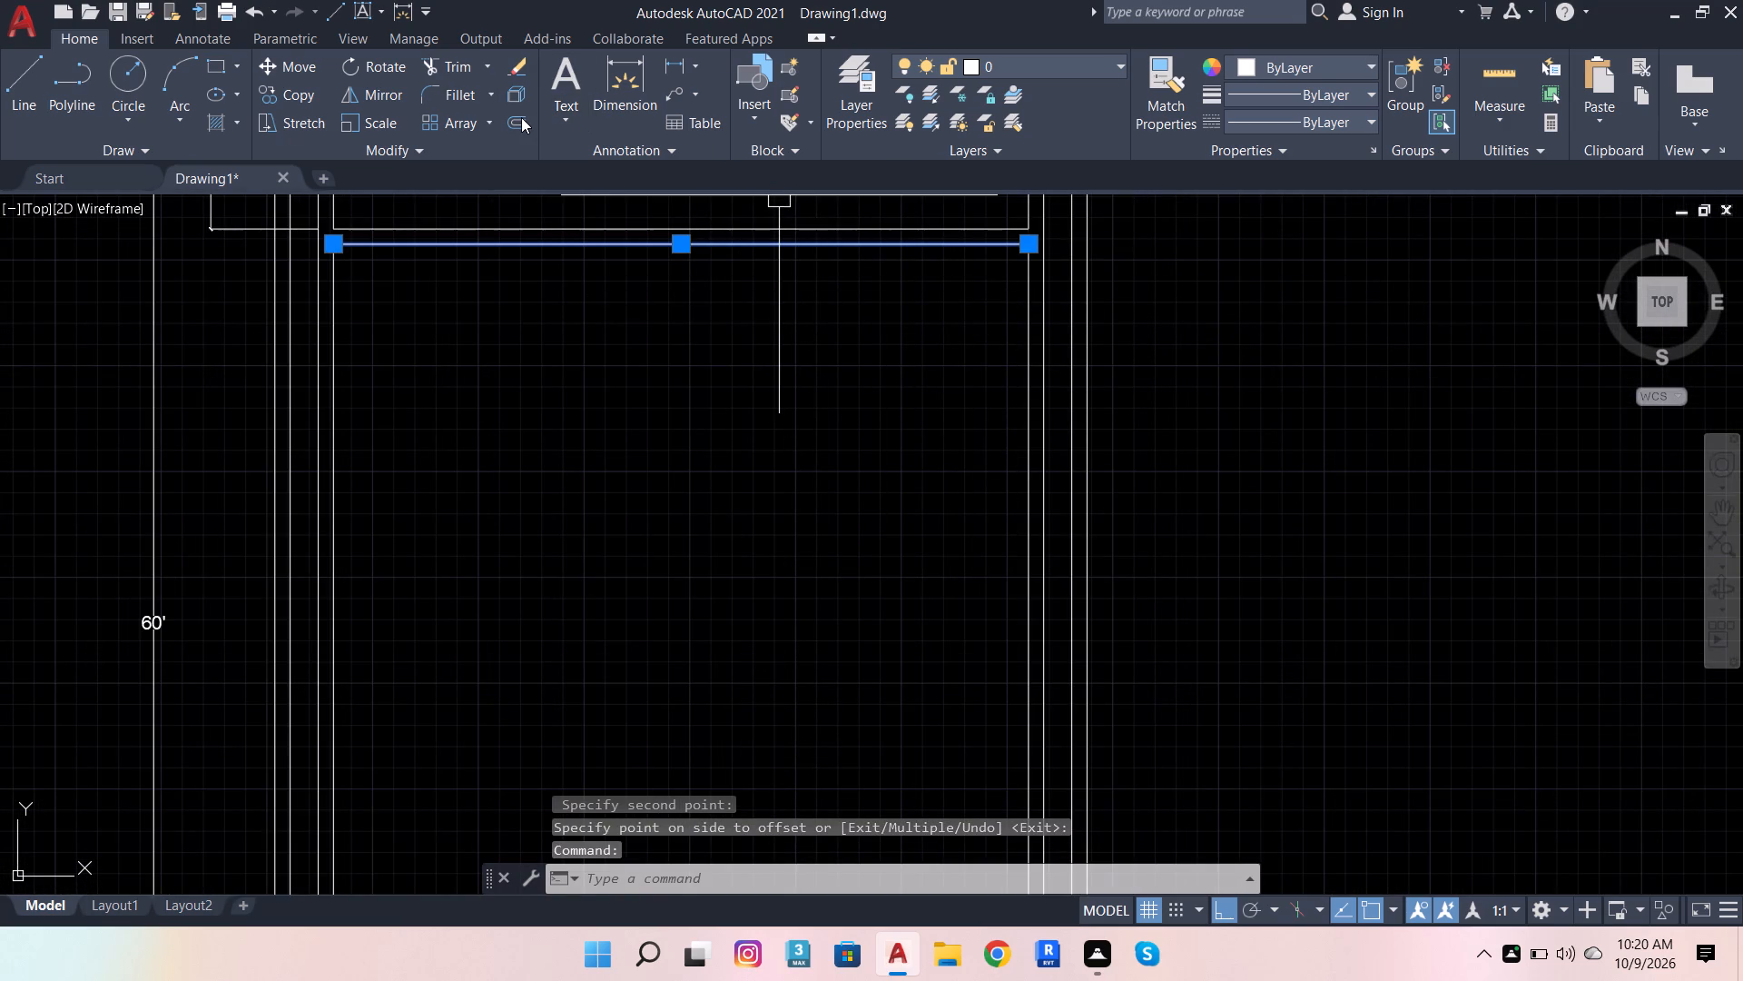
click(521, 117)
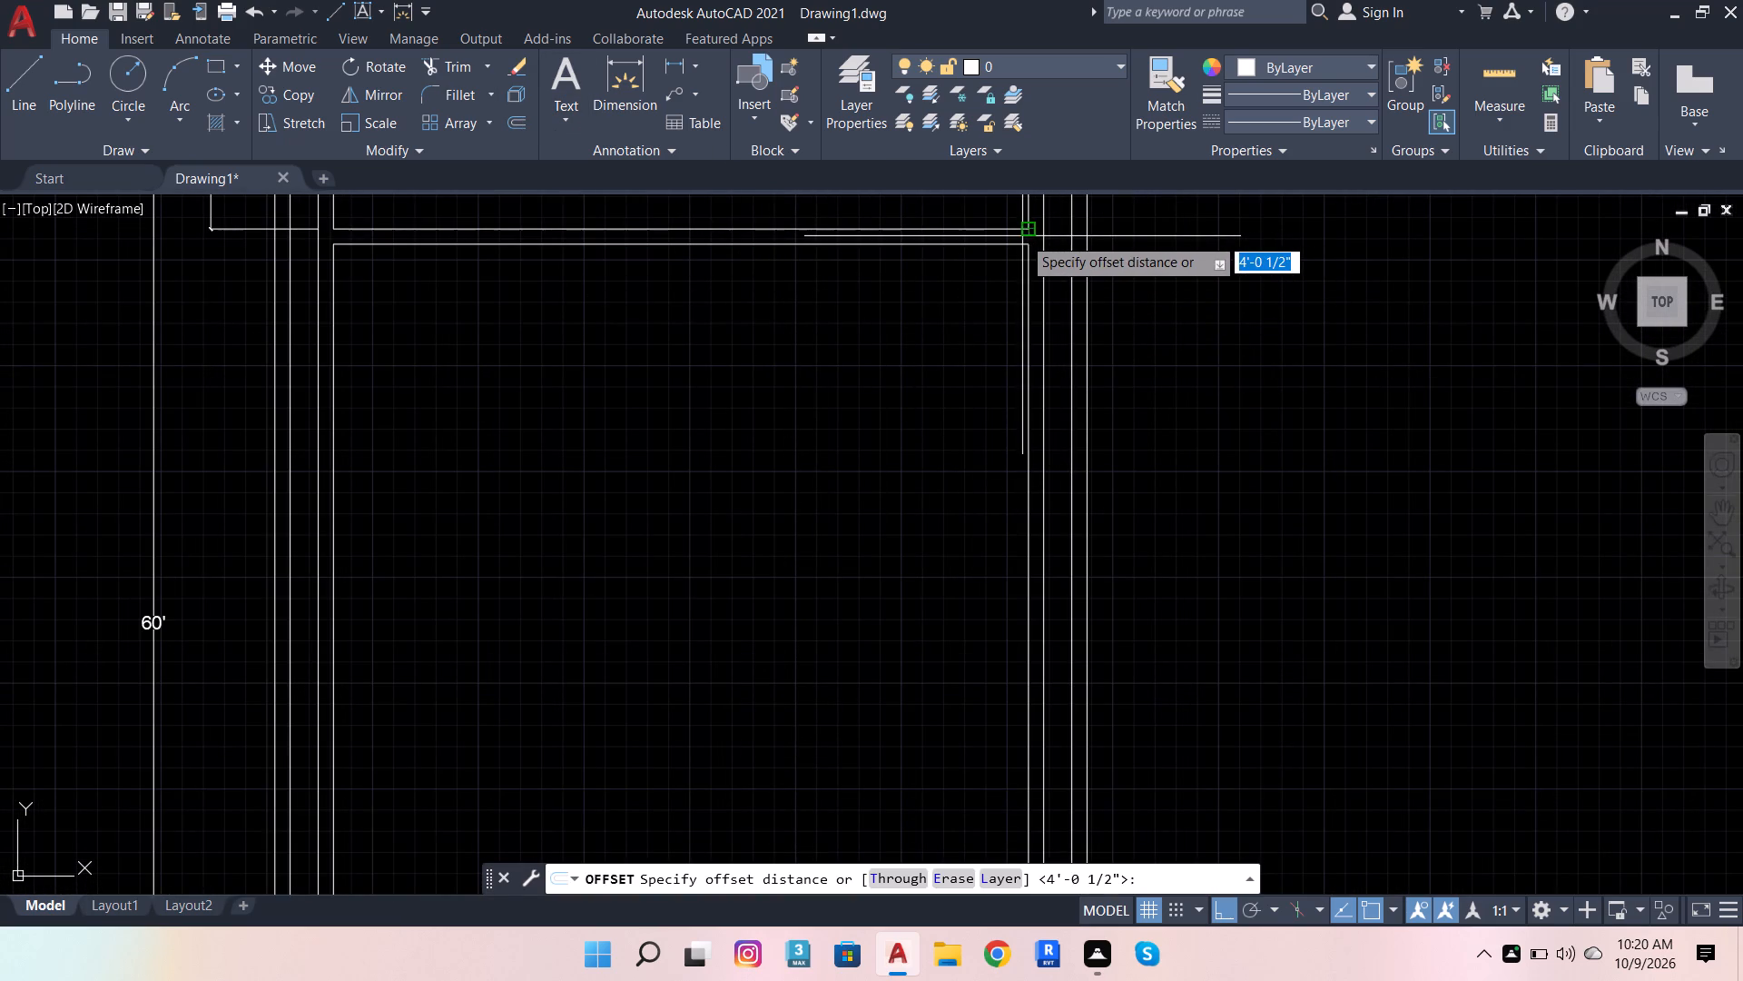
click(1029, 247)
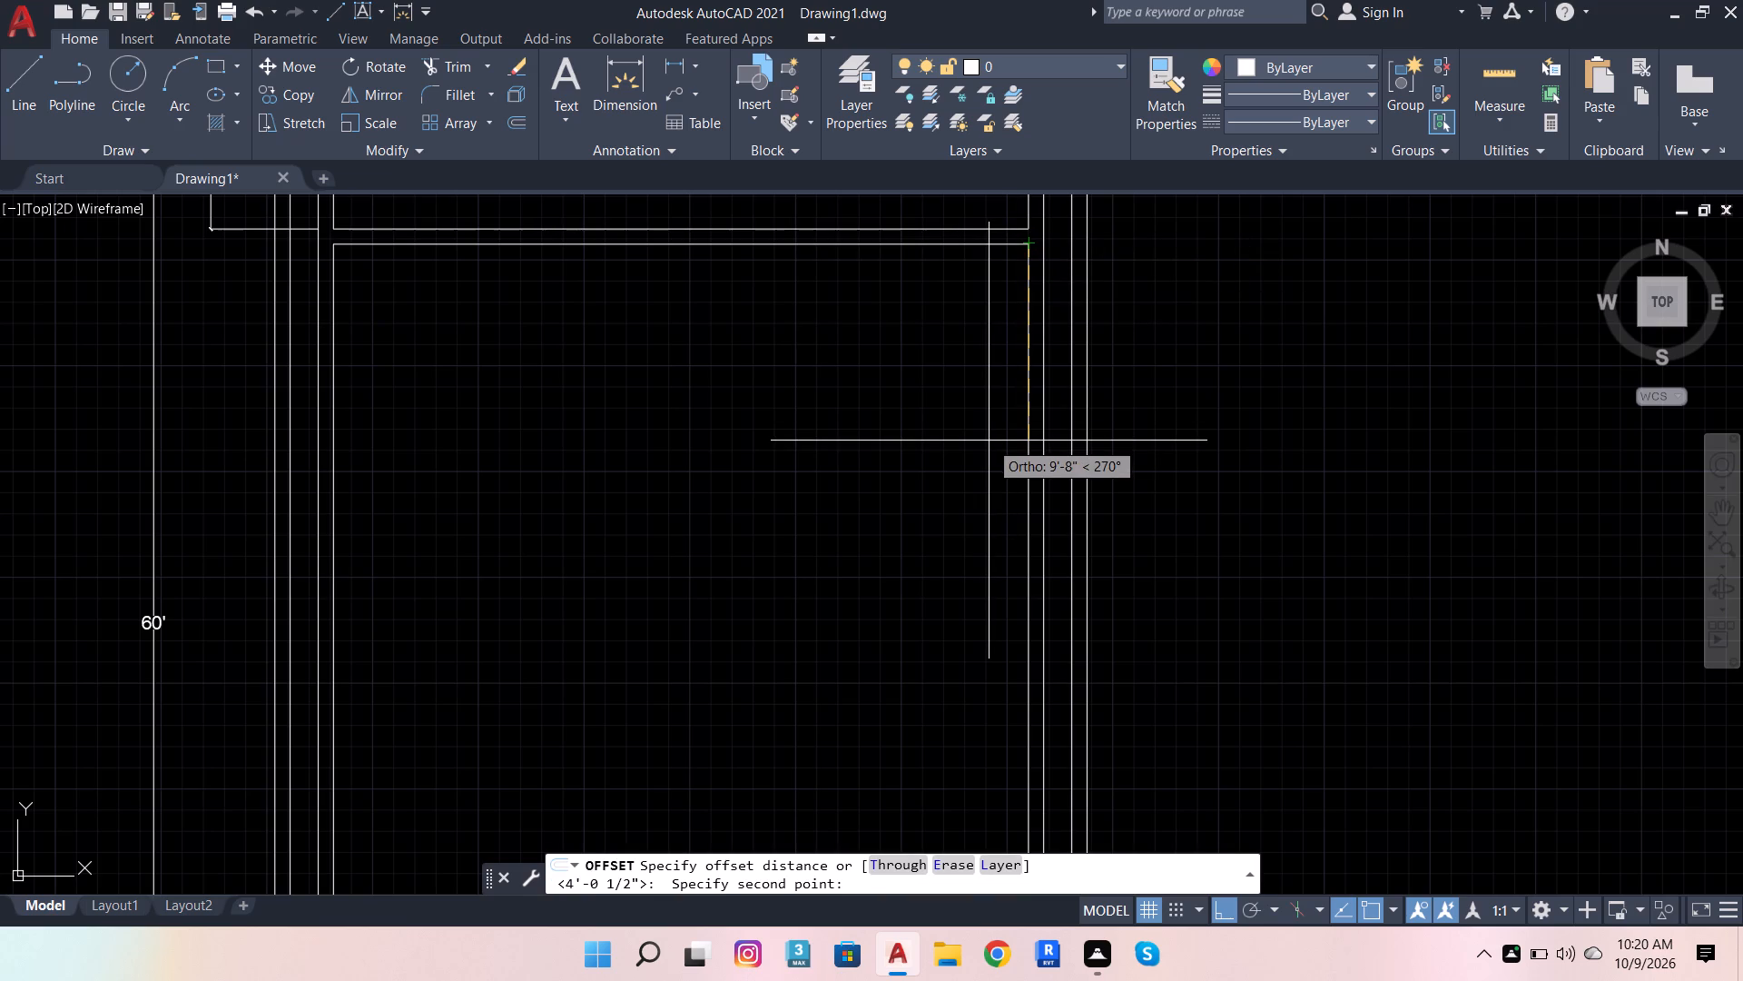
text(1')
text(10)
key(Return)
click(964, 461)
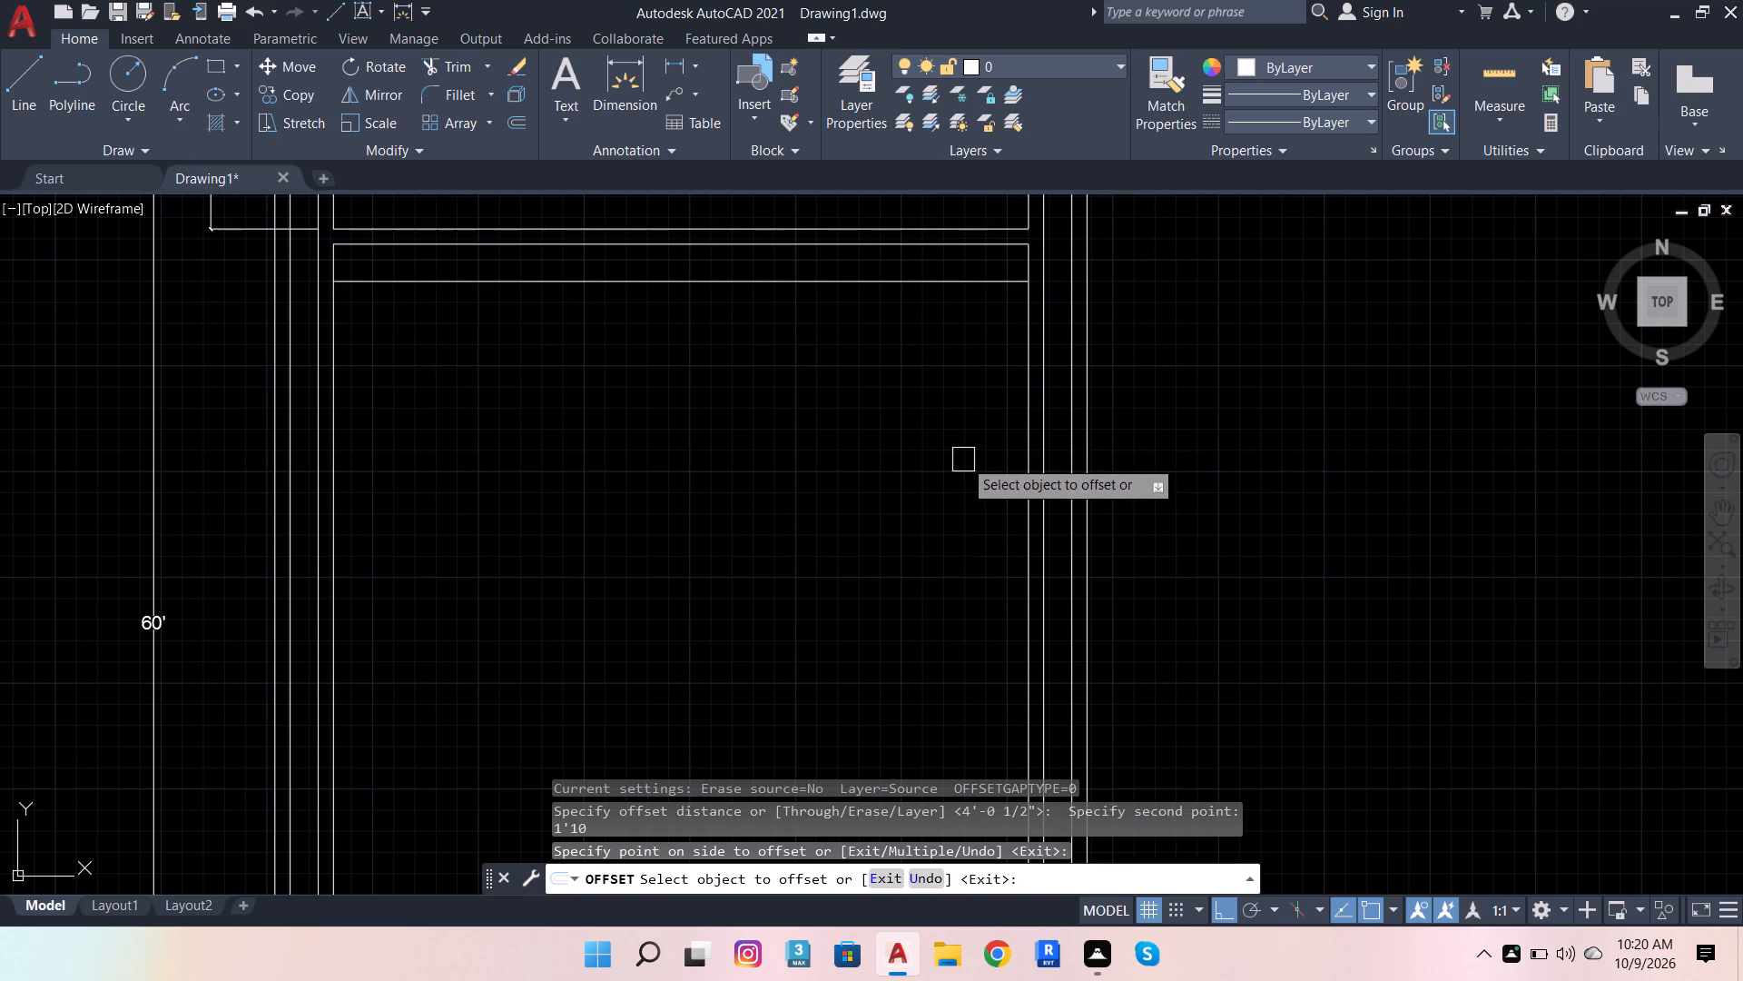
Offset the line lying 1'10" below the cross wall a further 3' downward.
click(515, 124)
click(1011, 280)
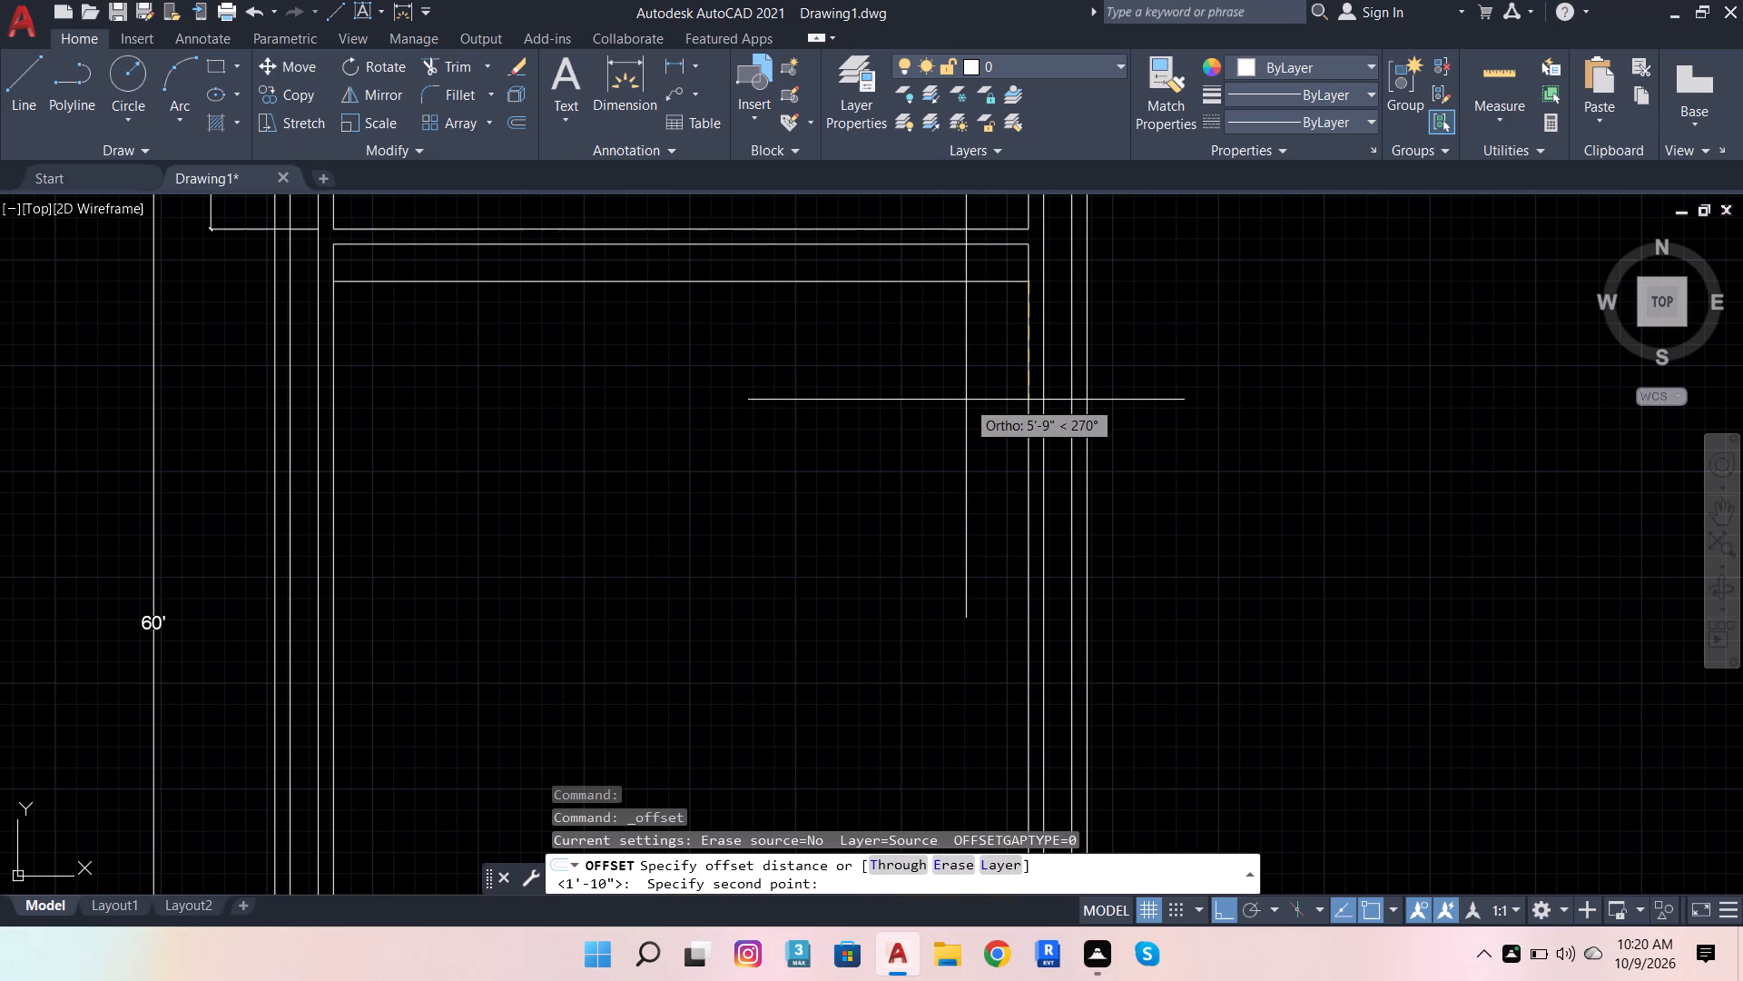
text(3')
key(Return)
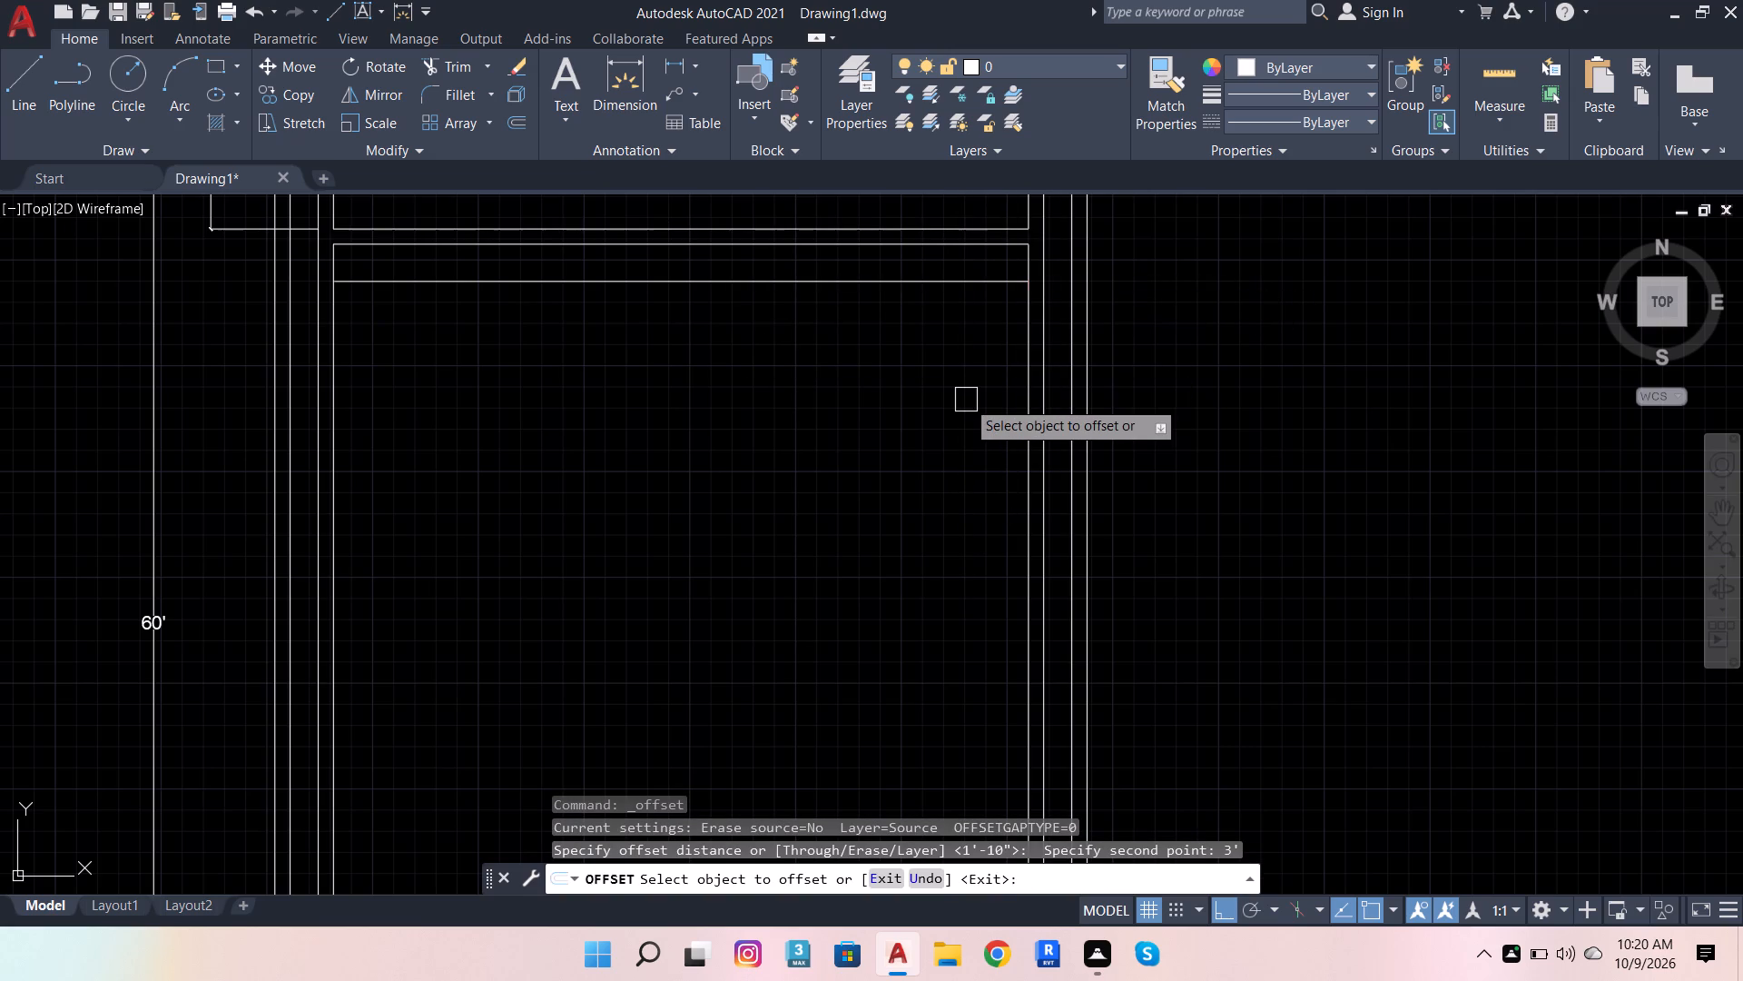
click(916, 286)
click(931, 372)
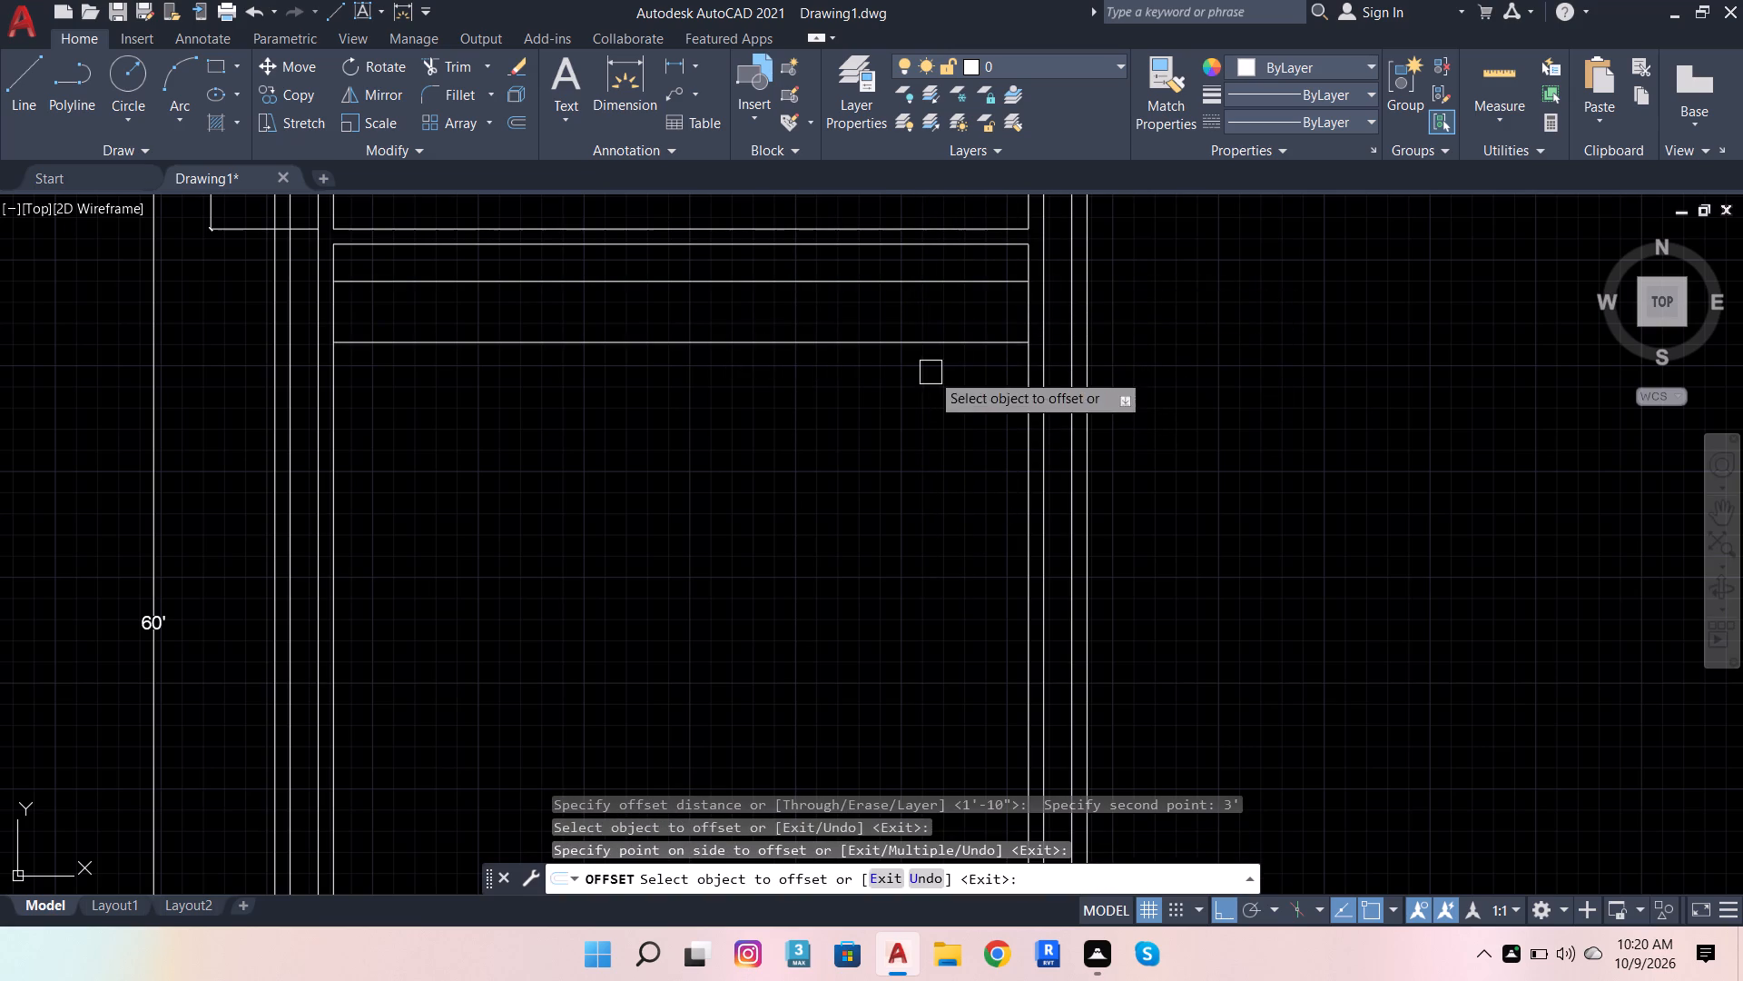
Offset the lowest horizontal line another 1'10" downward.
click(519, 123)
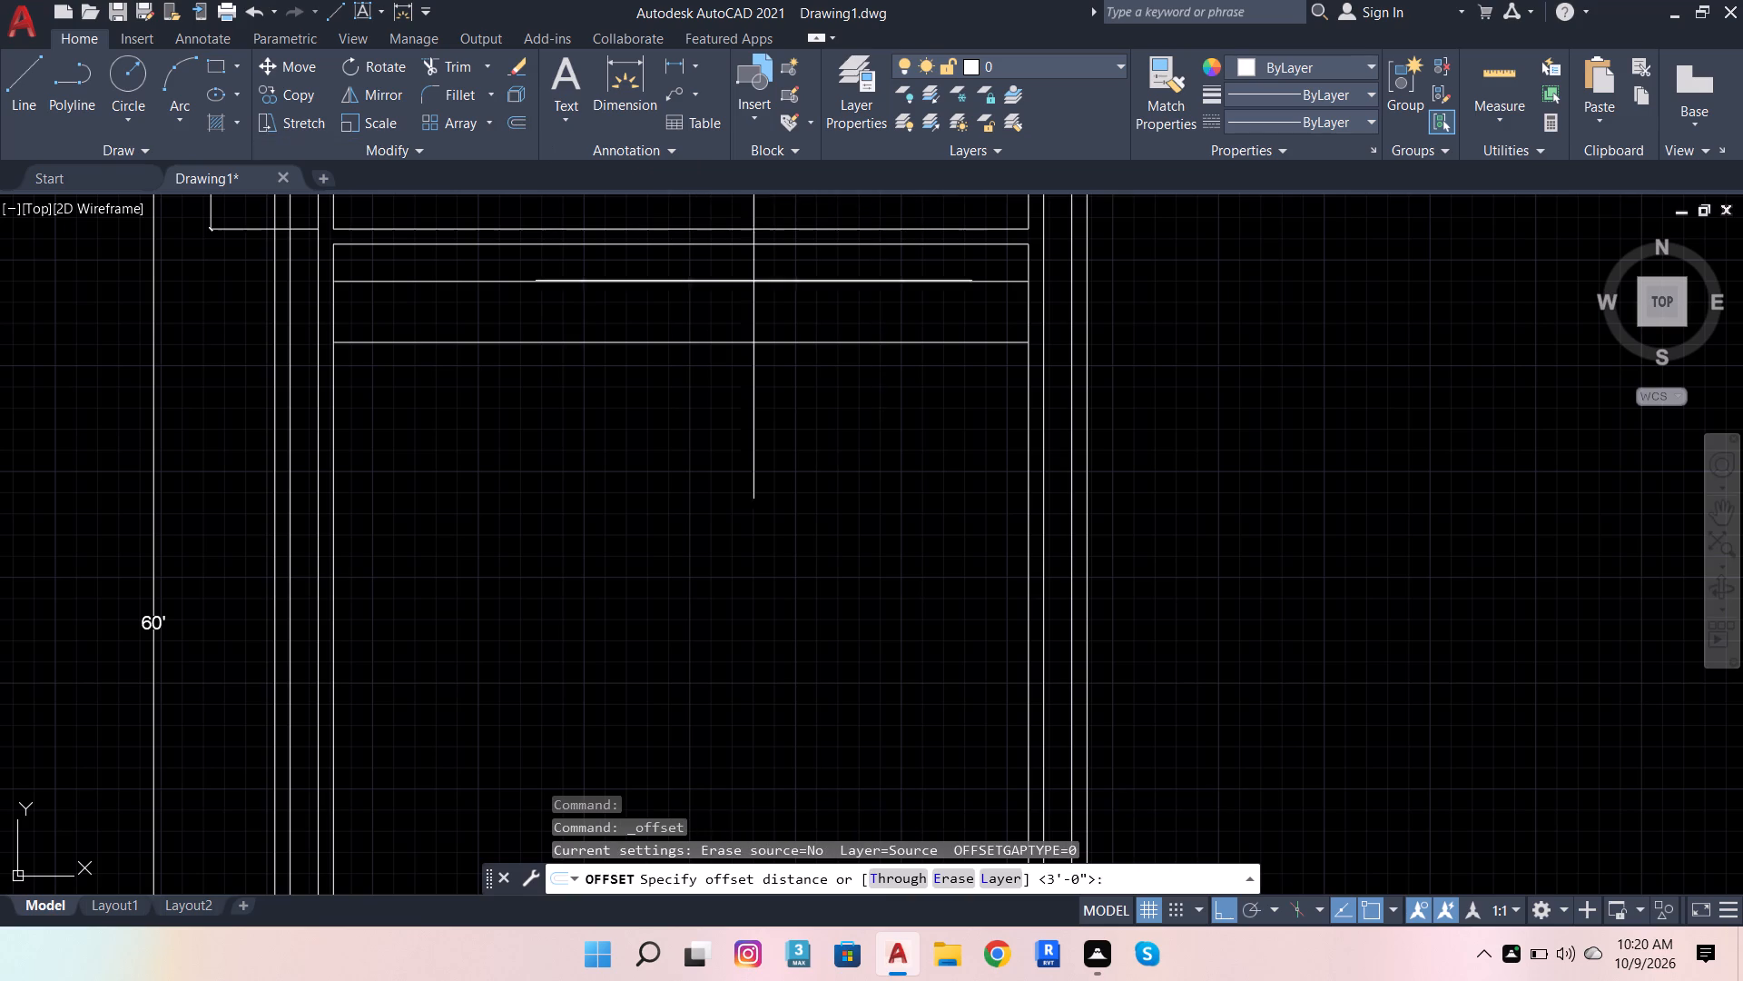
click(1029, 351)
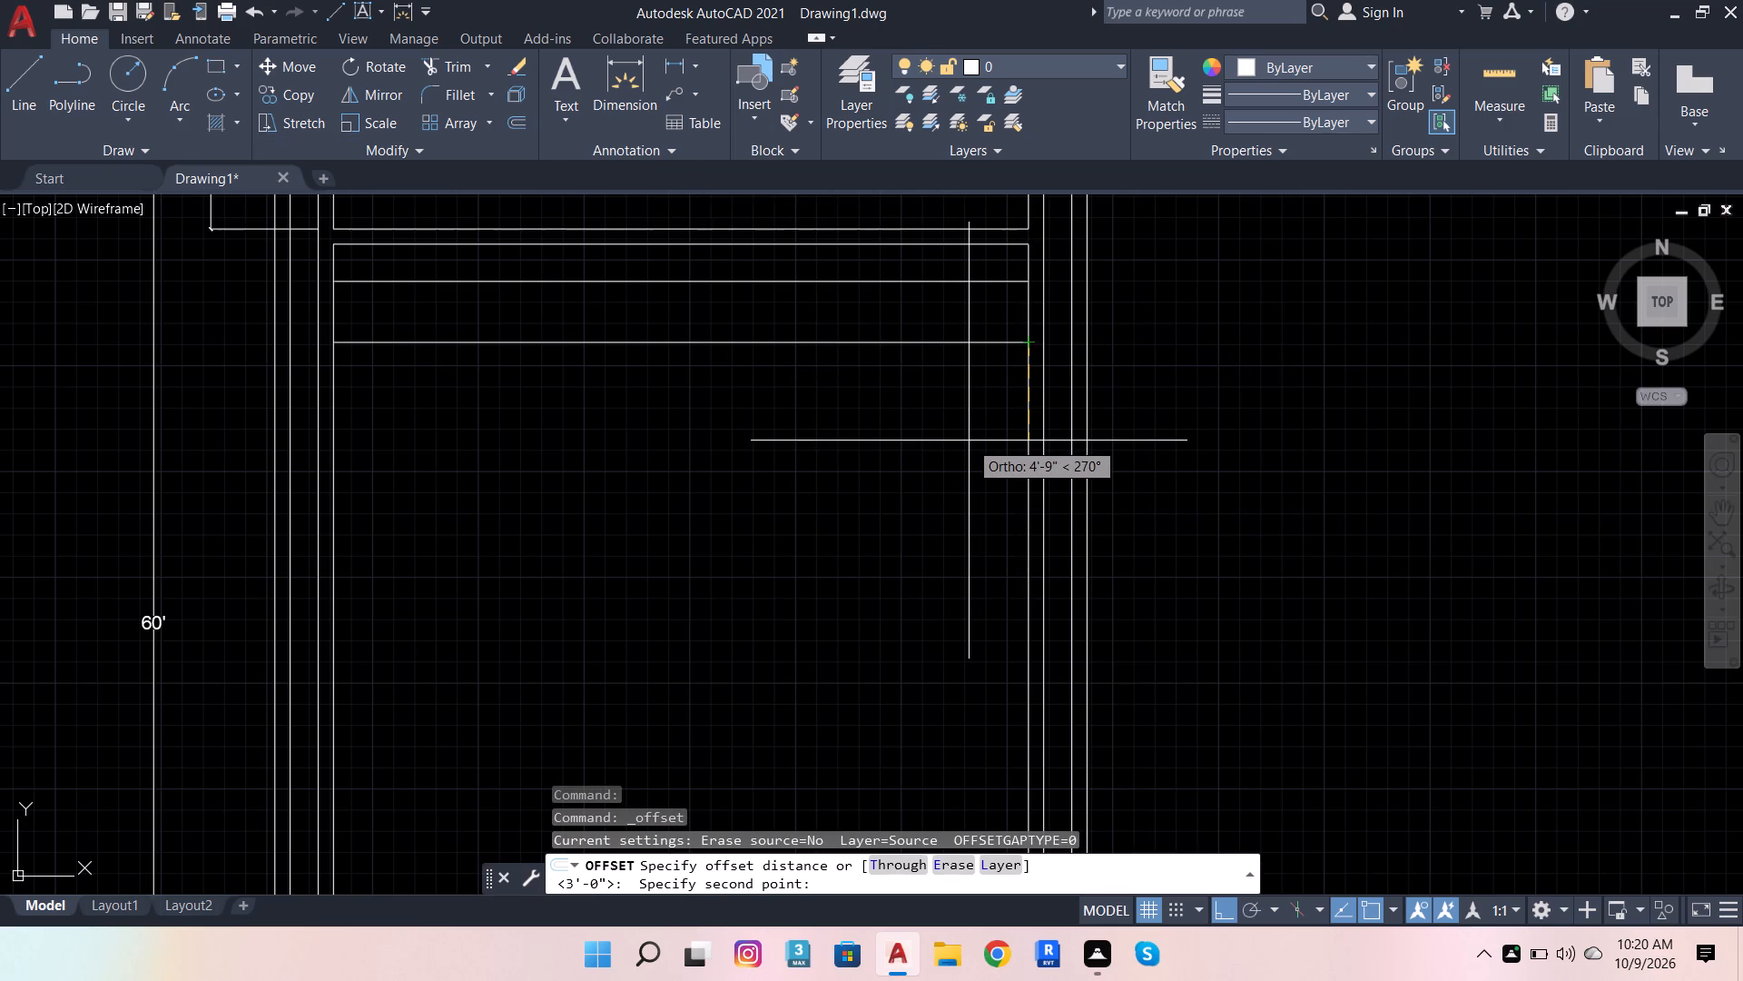
text(1')
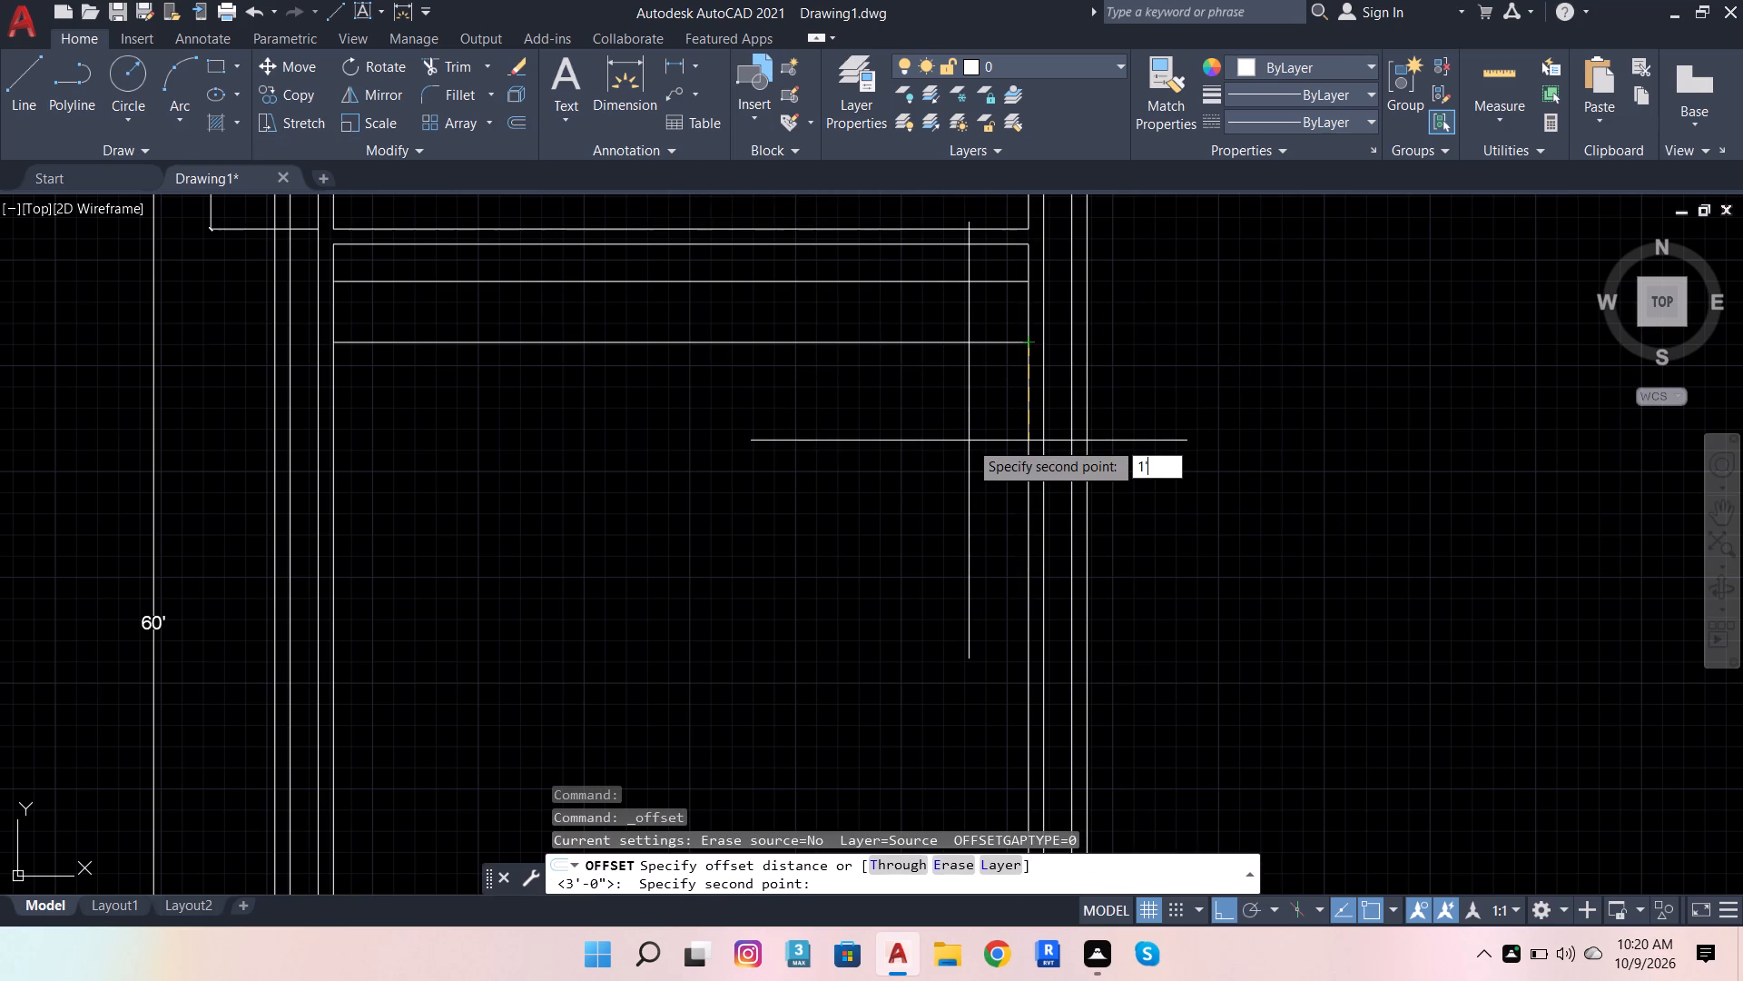
text(10)
key(Return)
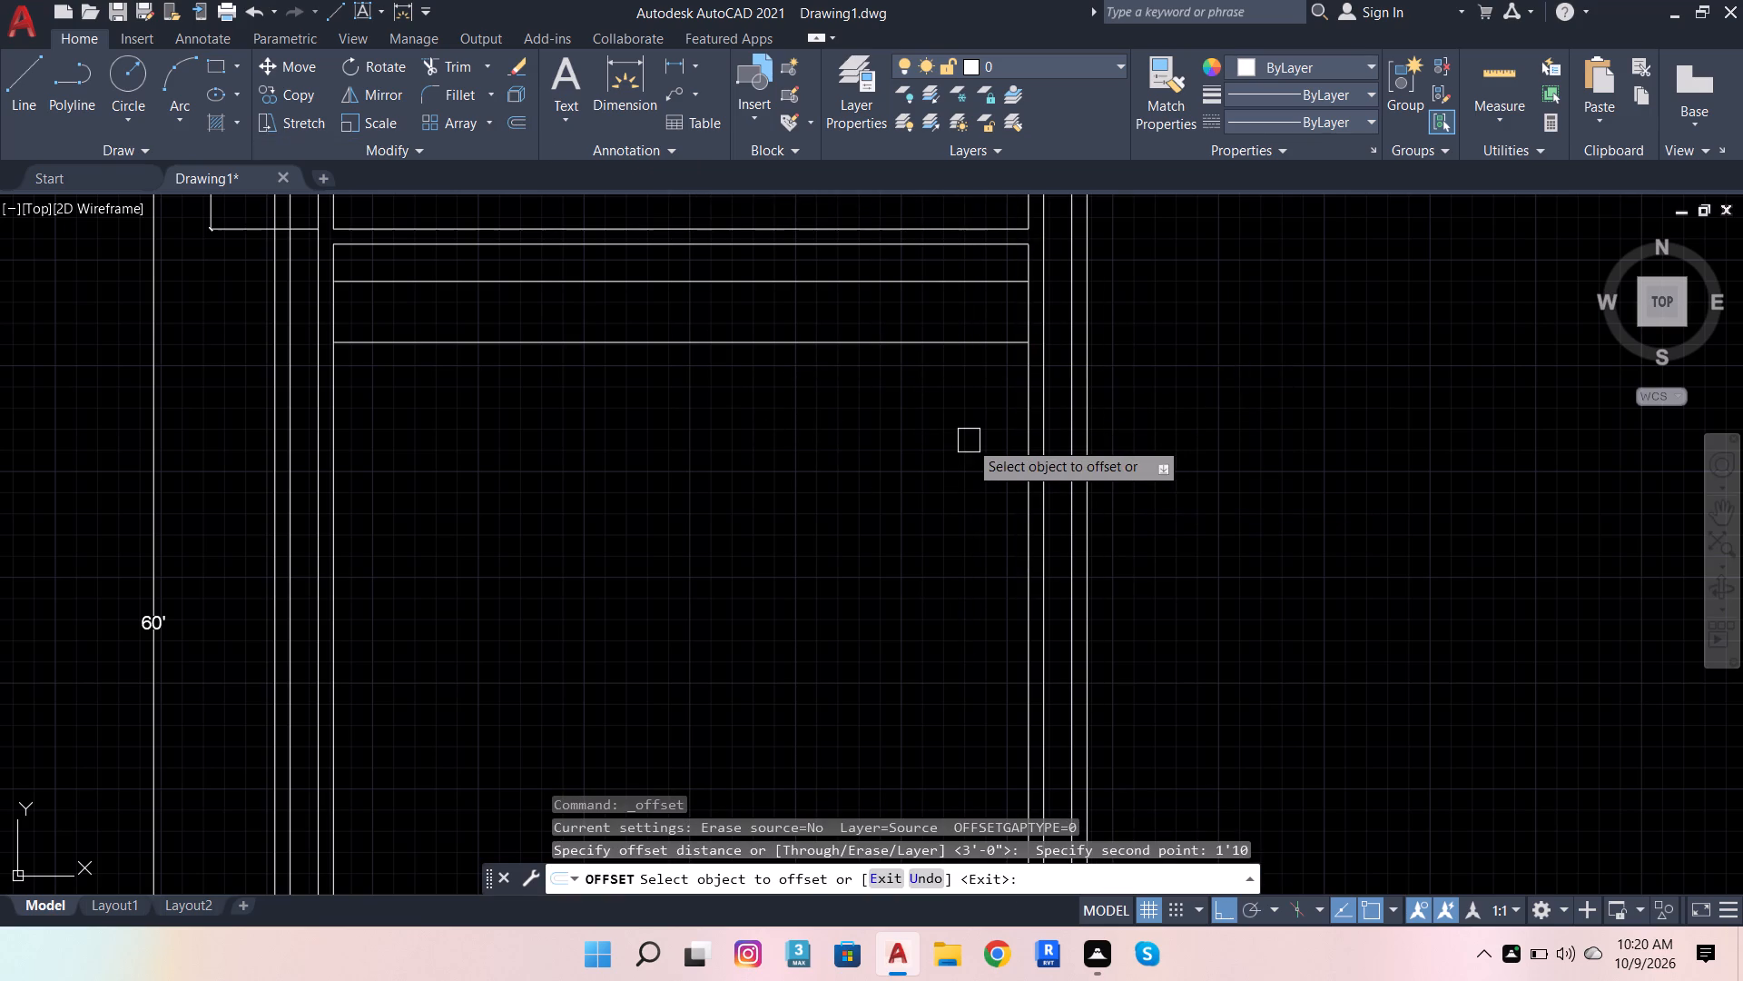
click(892, 347)
click(891, 403)
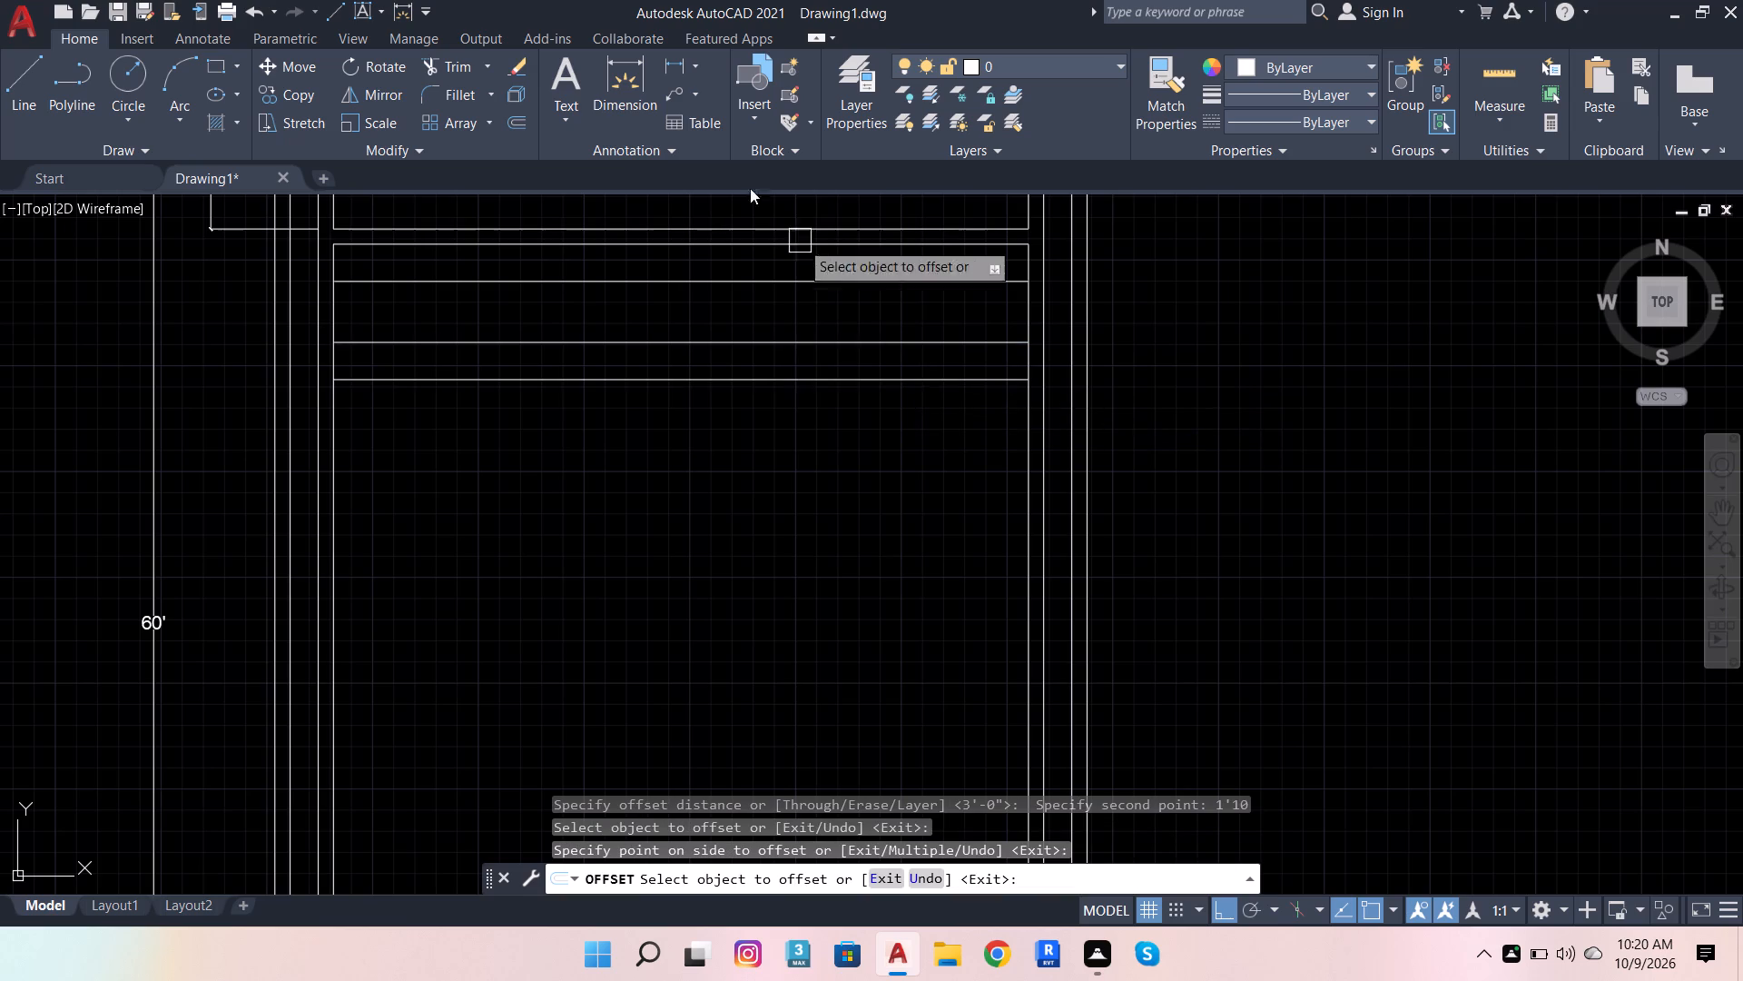
Extend the three horizontal lines below the cross wall to the outer face of the plan's right interior wall.
click(443, 68)
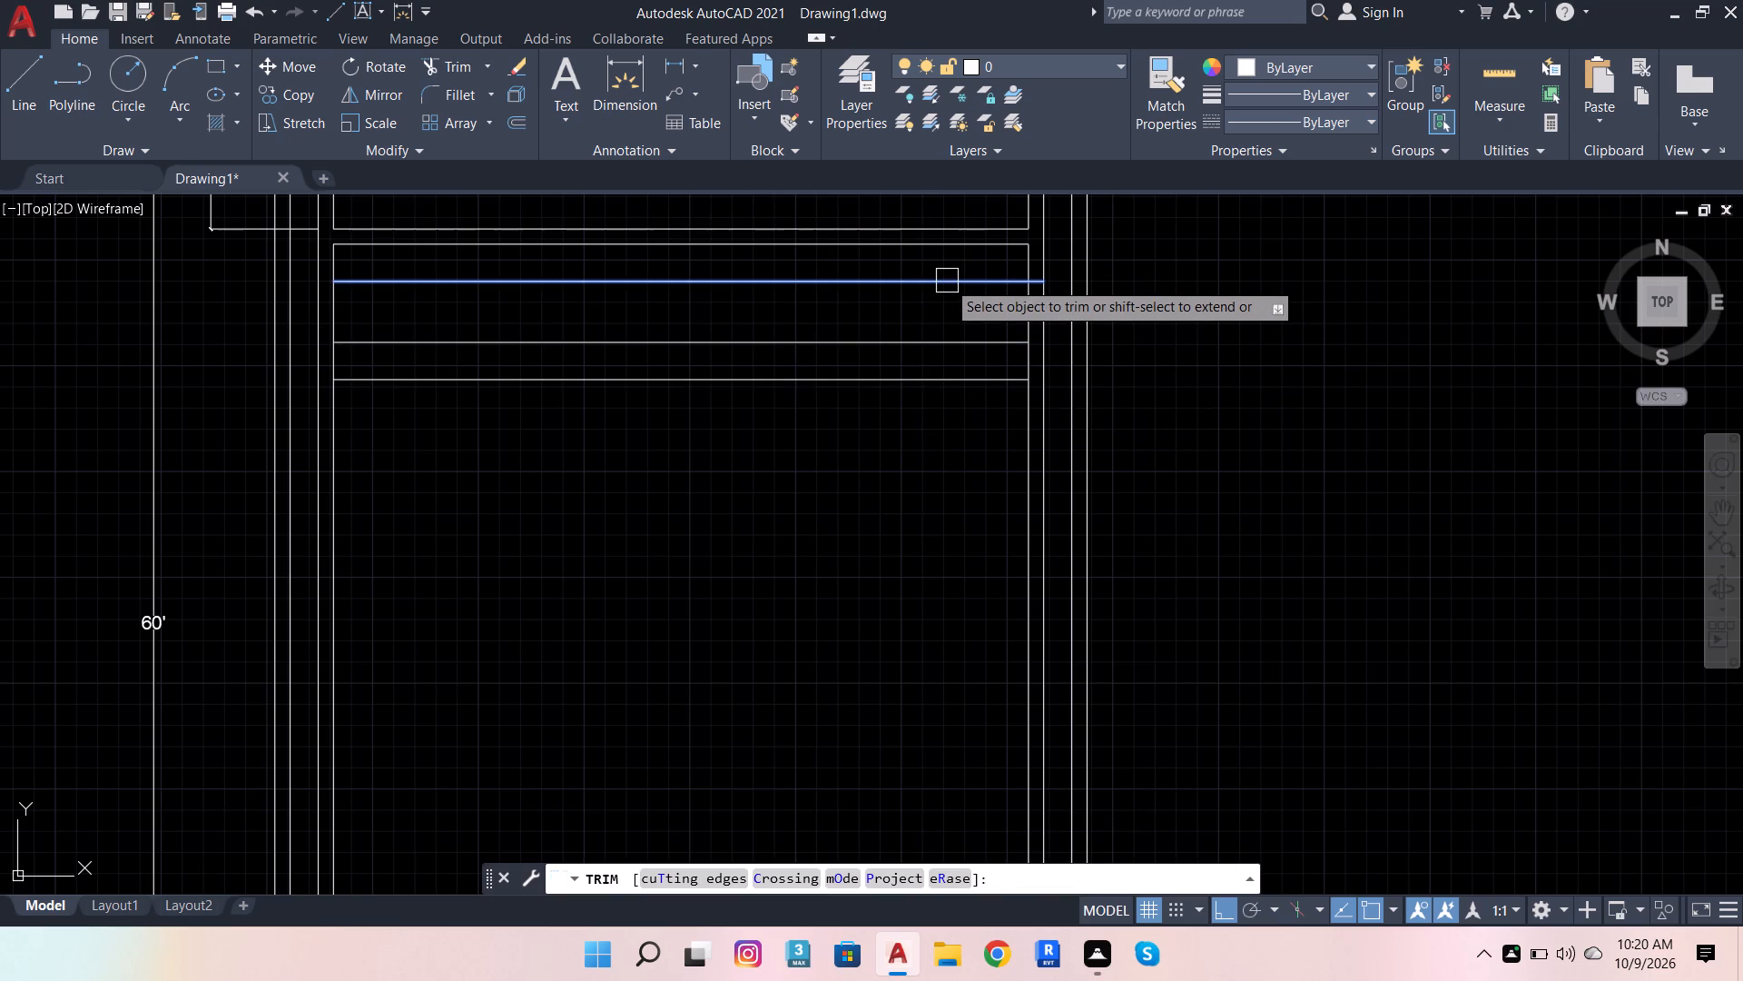
shift+click(947, 281)
shift+click(953, 338)
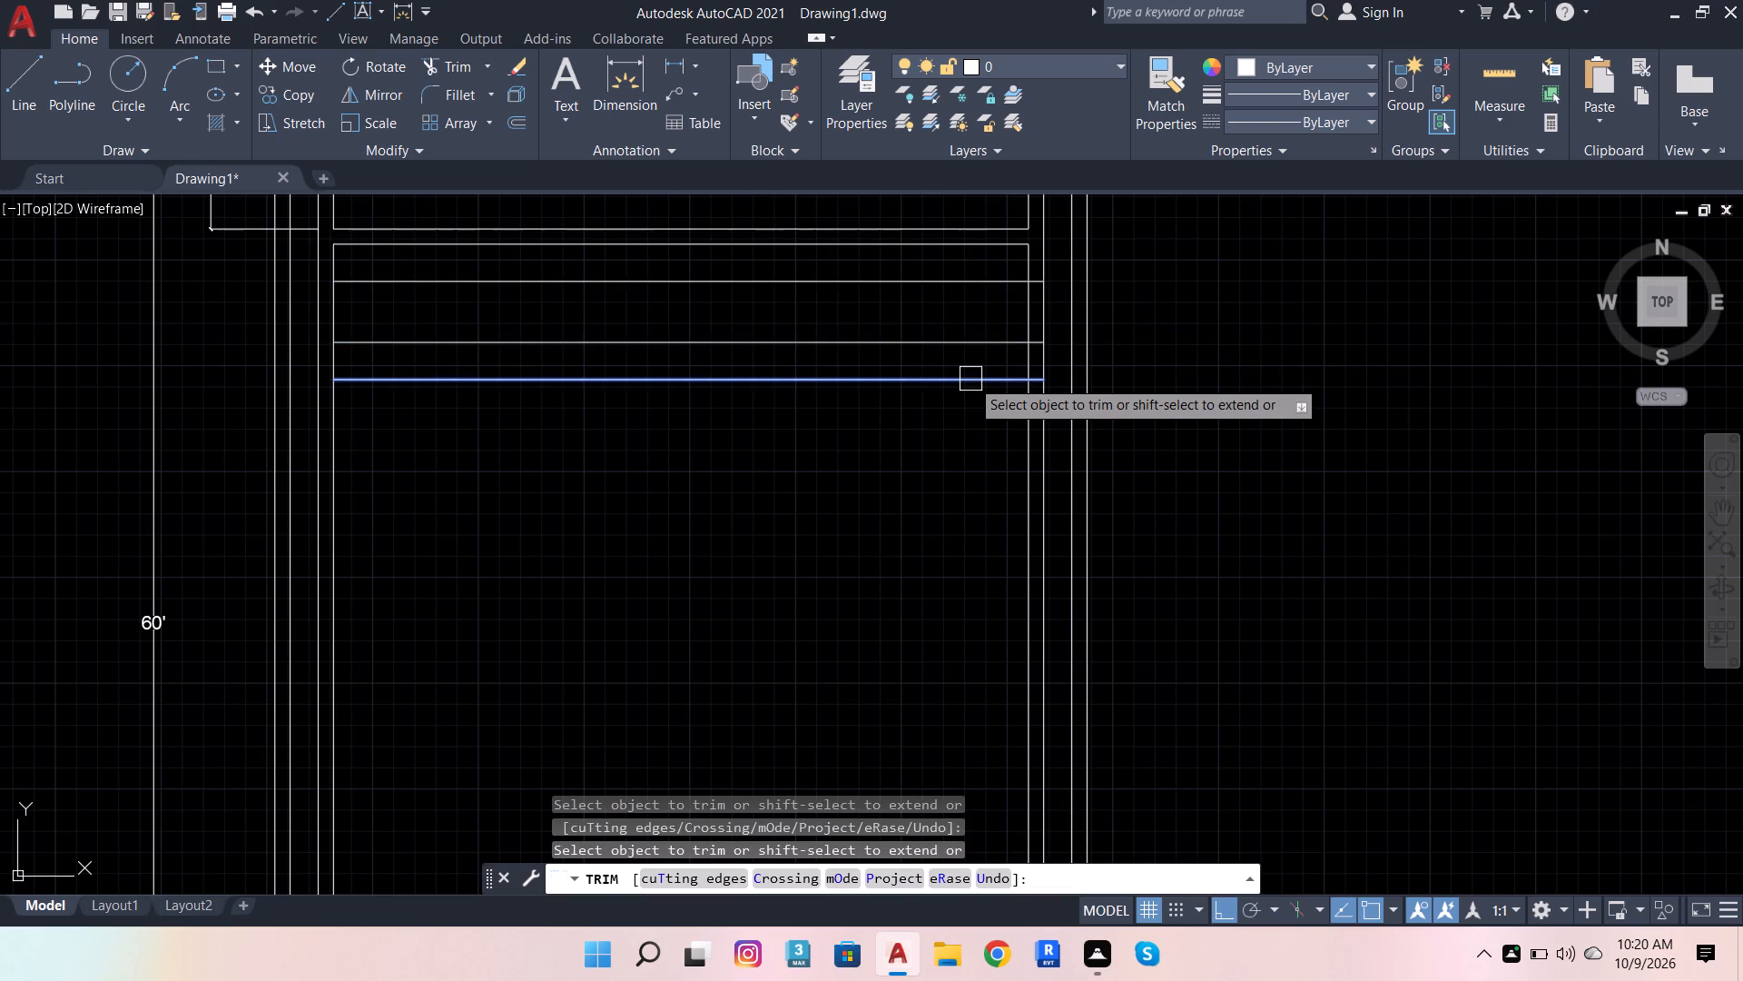
shift+click(970, 379)
scroll(1059, 308, up, 1)
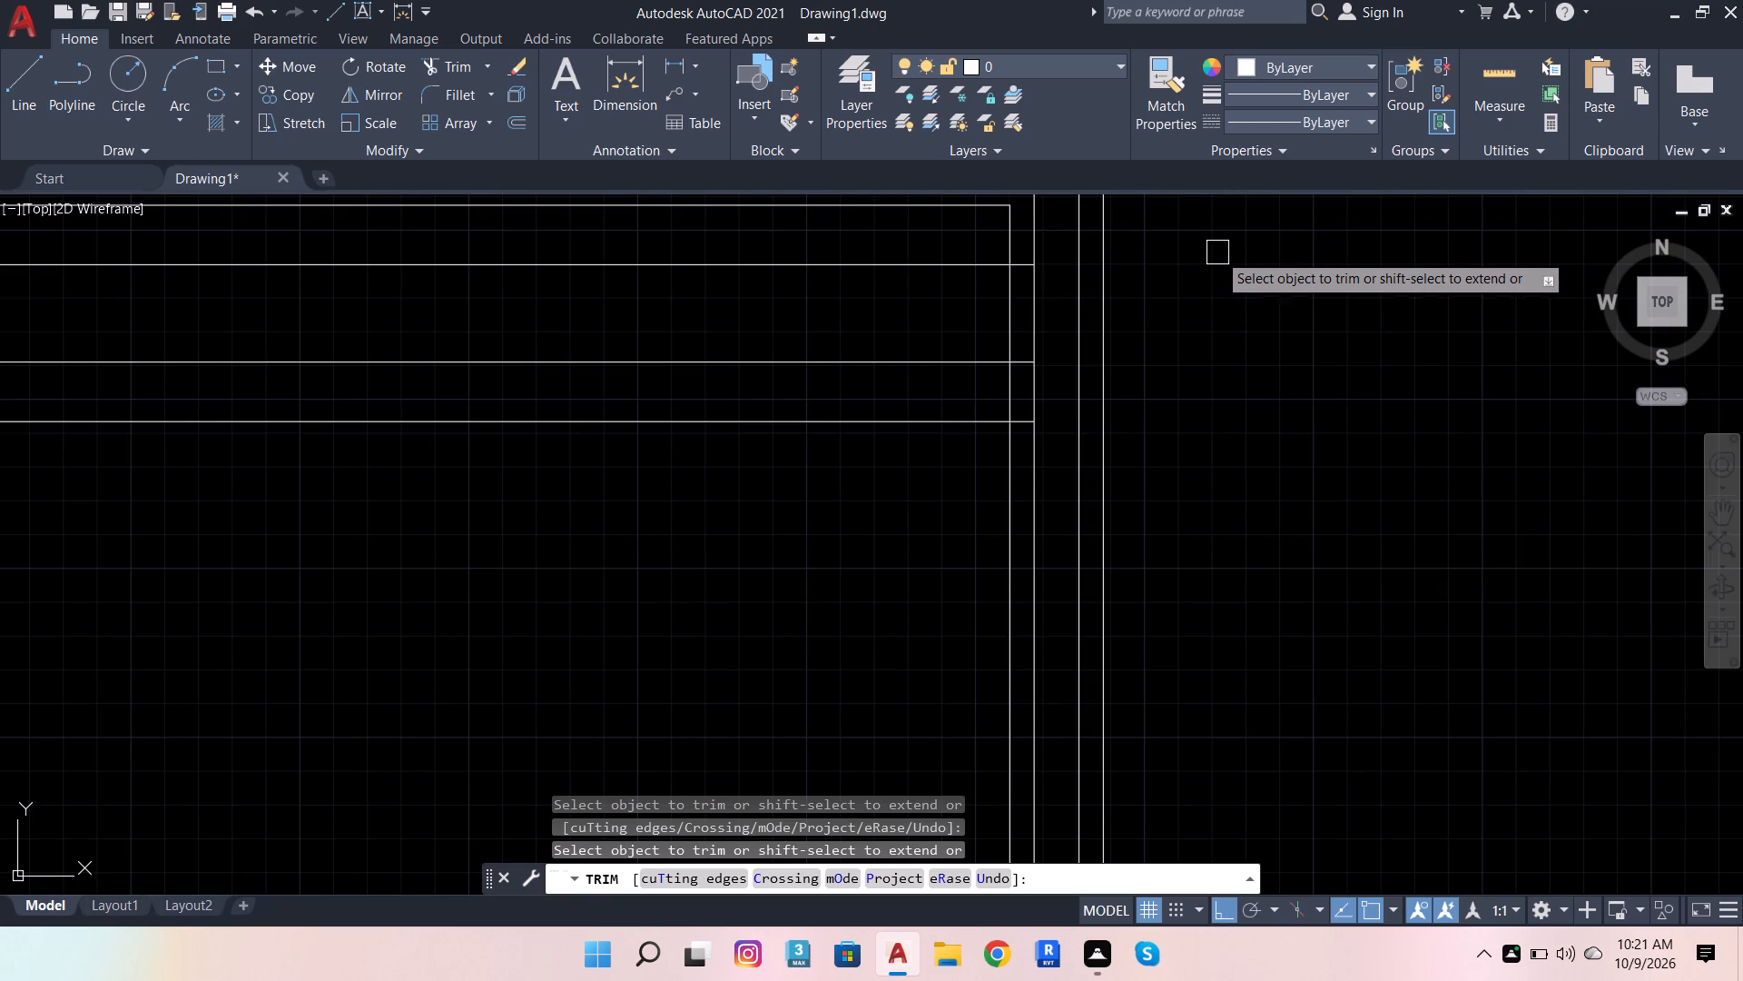
key(Escape)
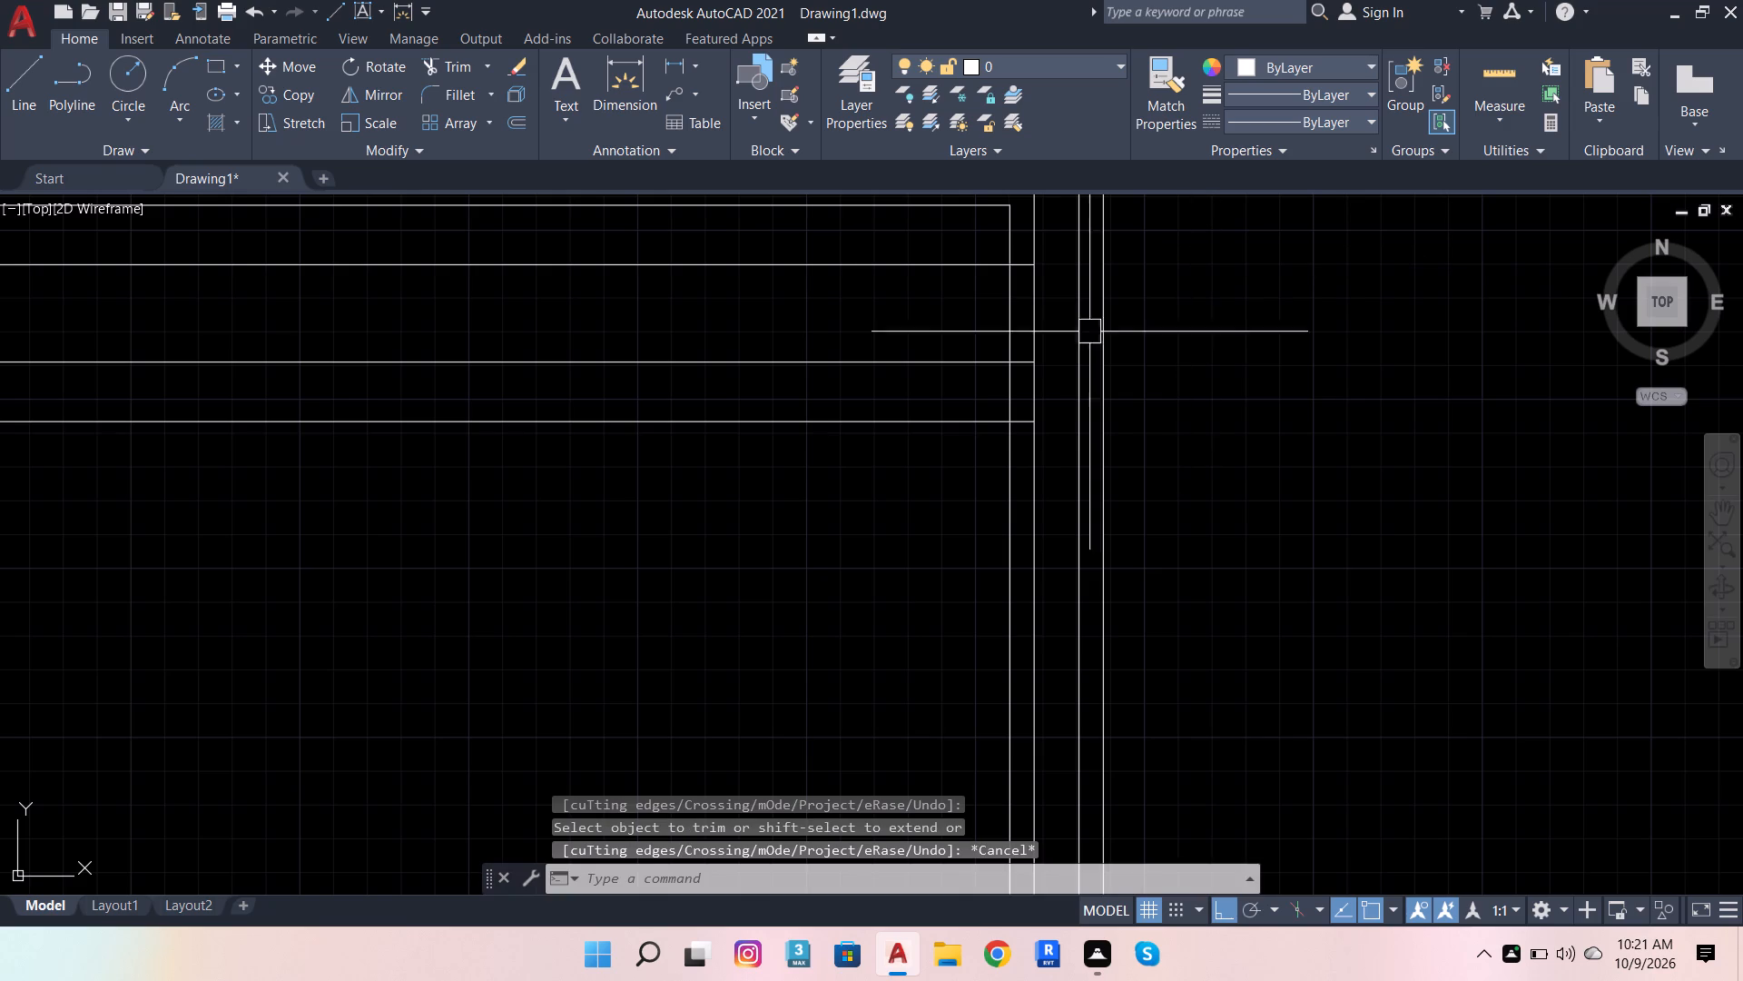
Offset the lowest horizontal line below the cross wall 4.5" downward to form the partition.
click(956, 429)
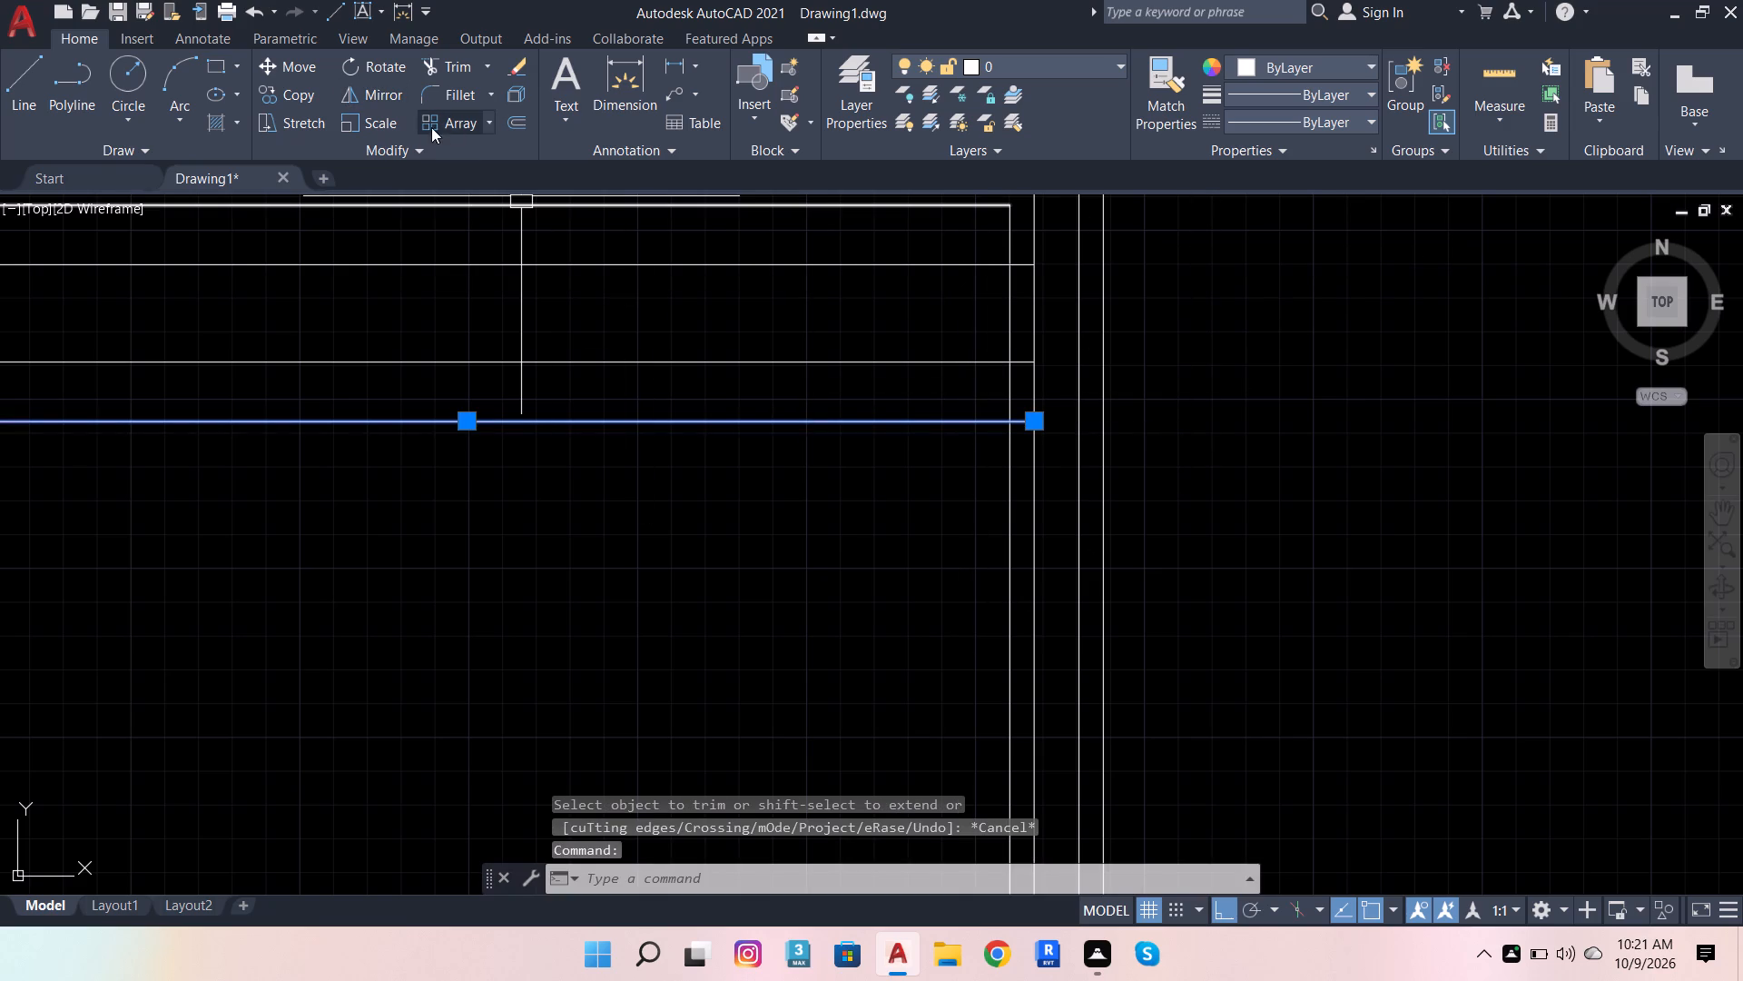
click(520, 124)
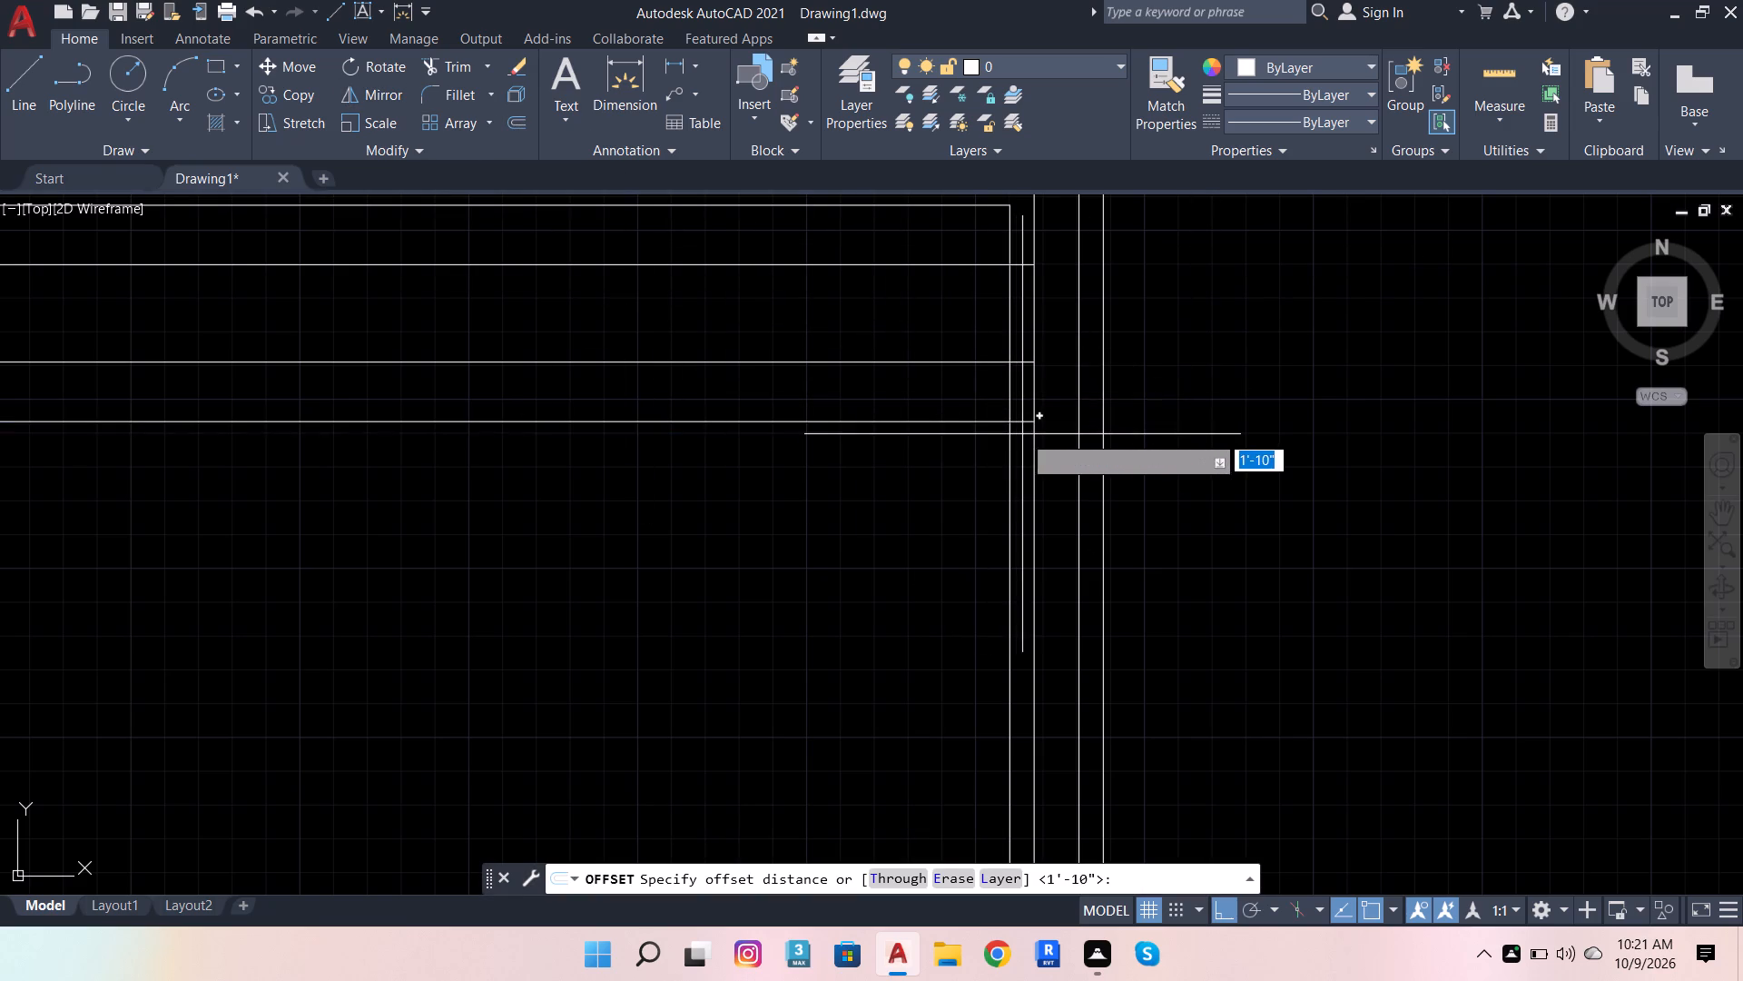
click(1025, 428)
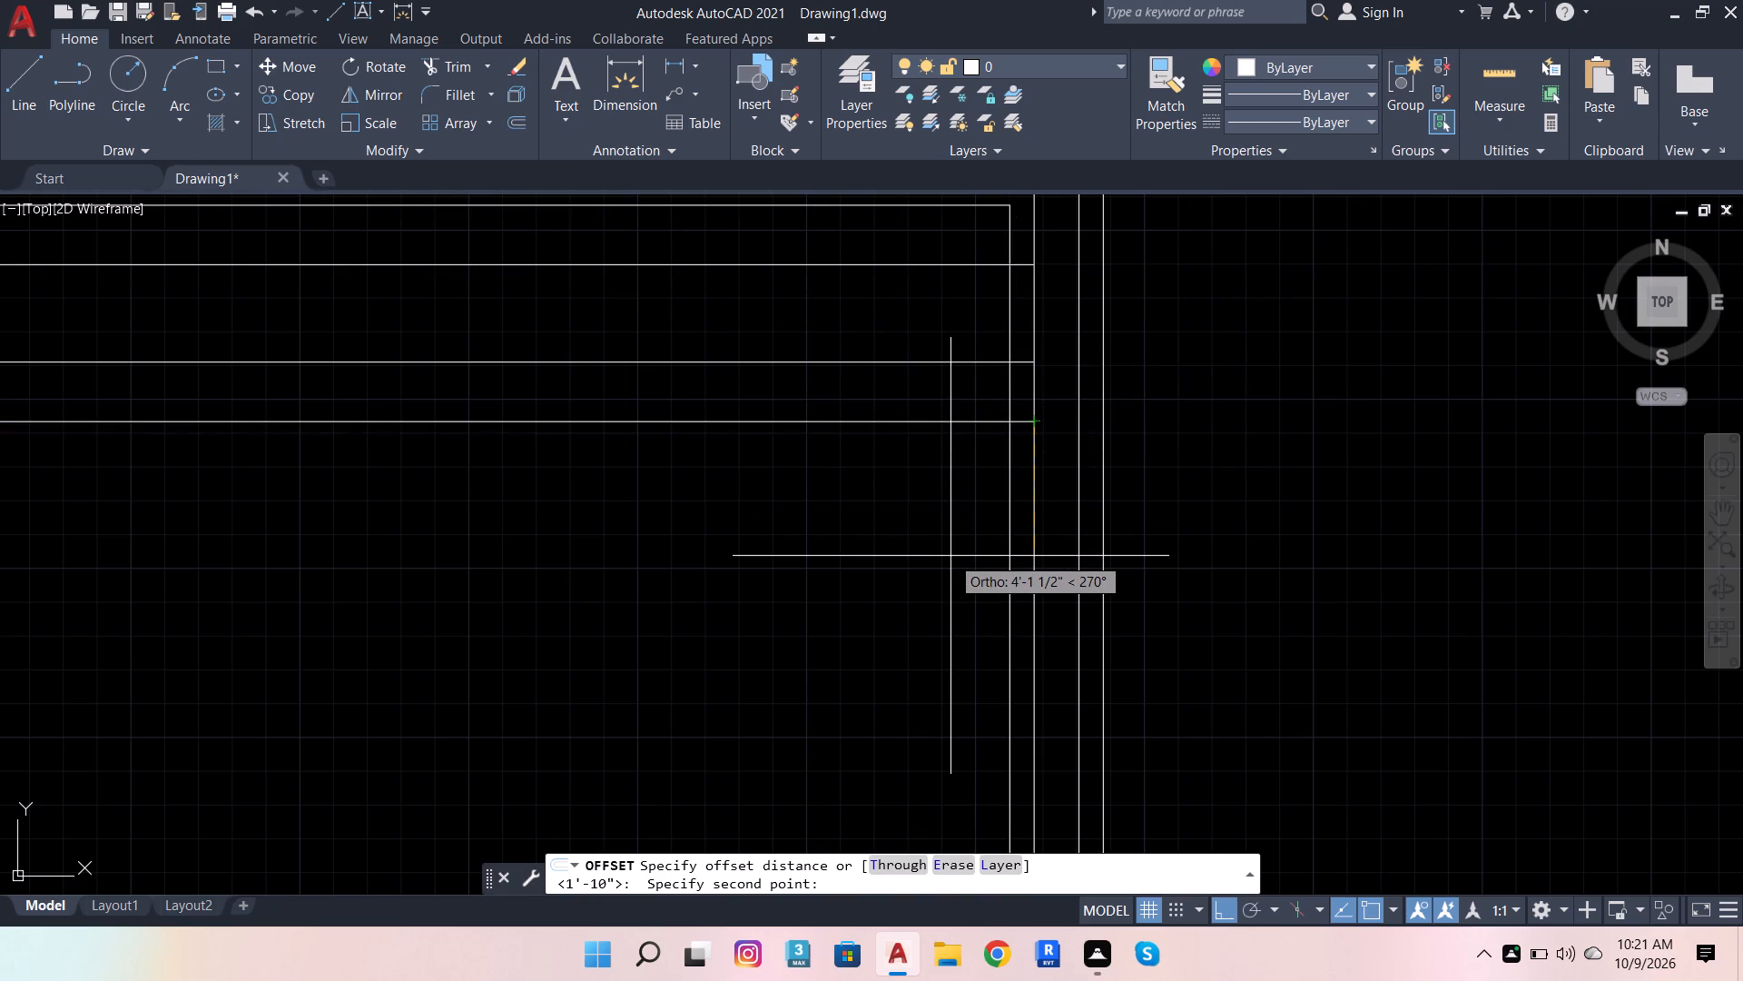
text(4.5)
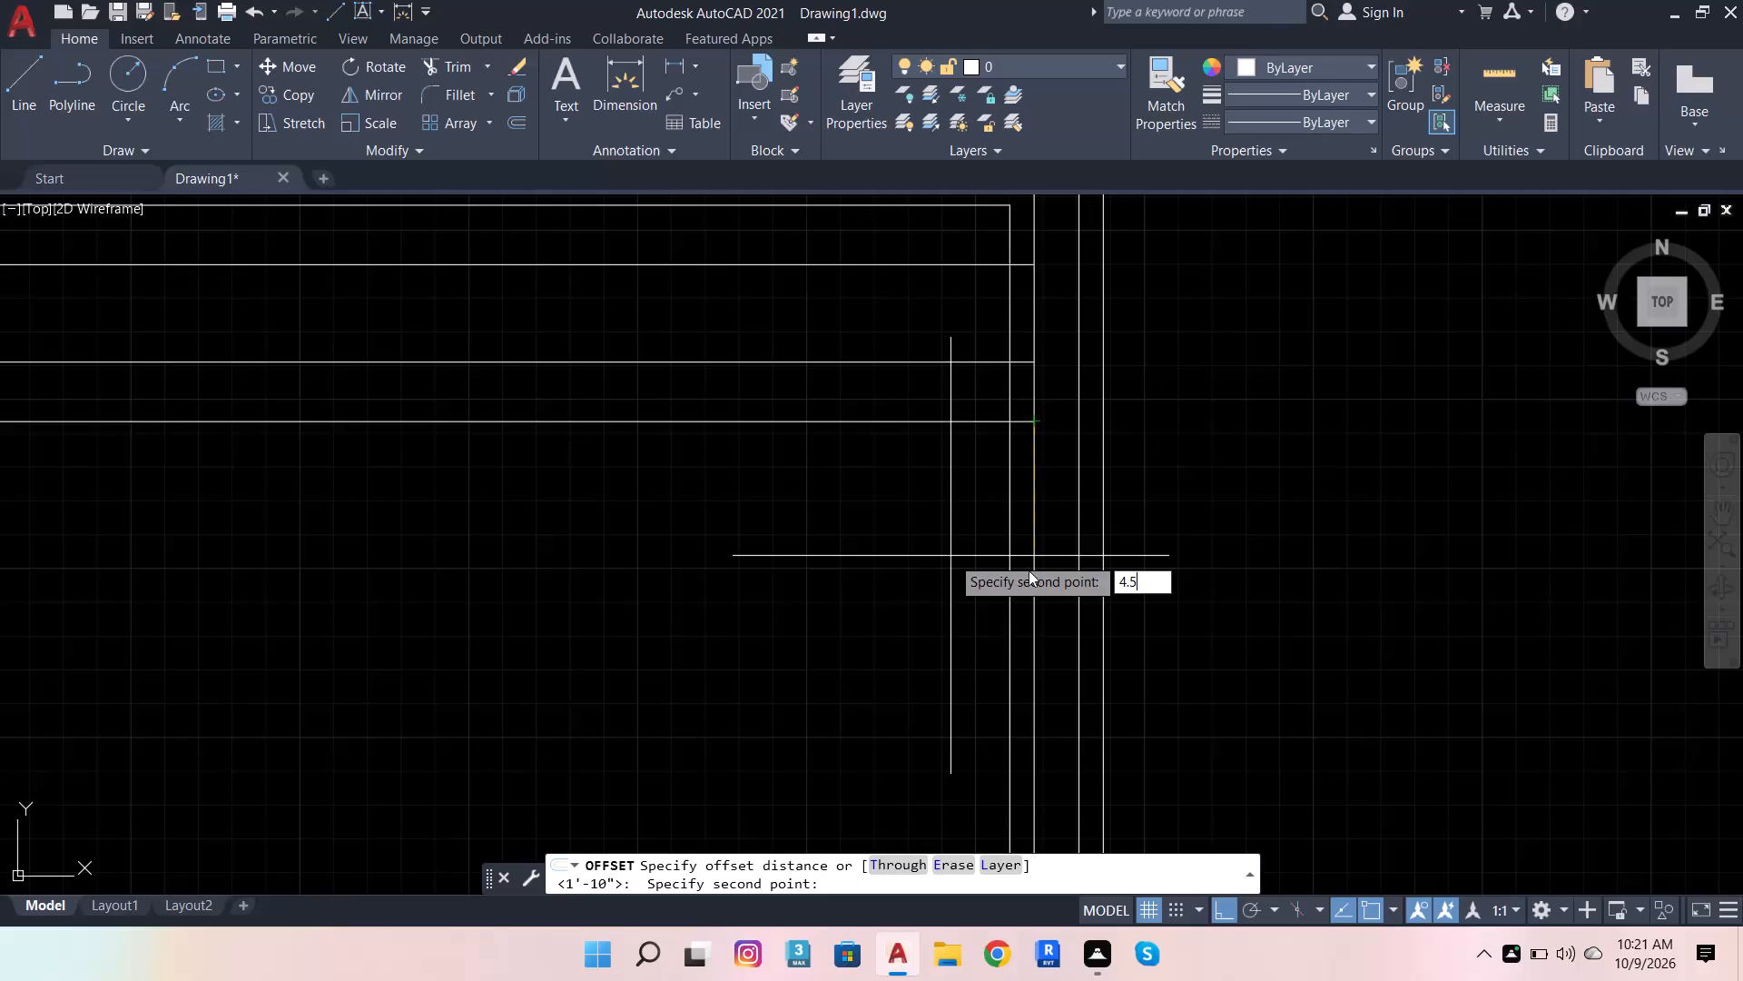
key(Return)
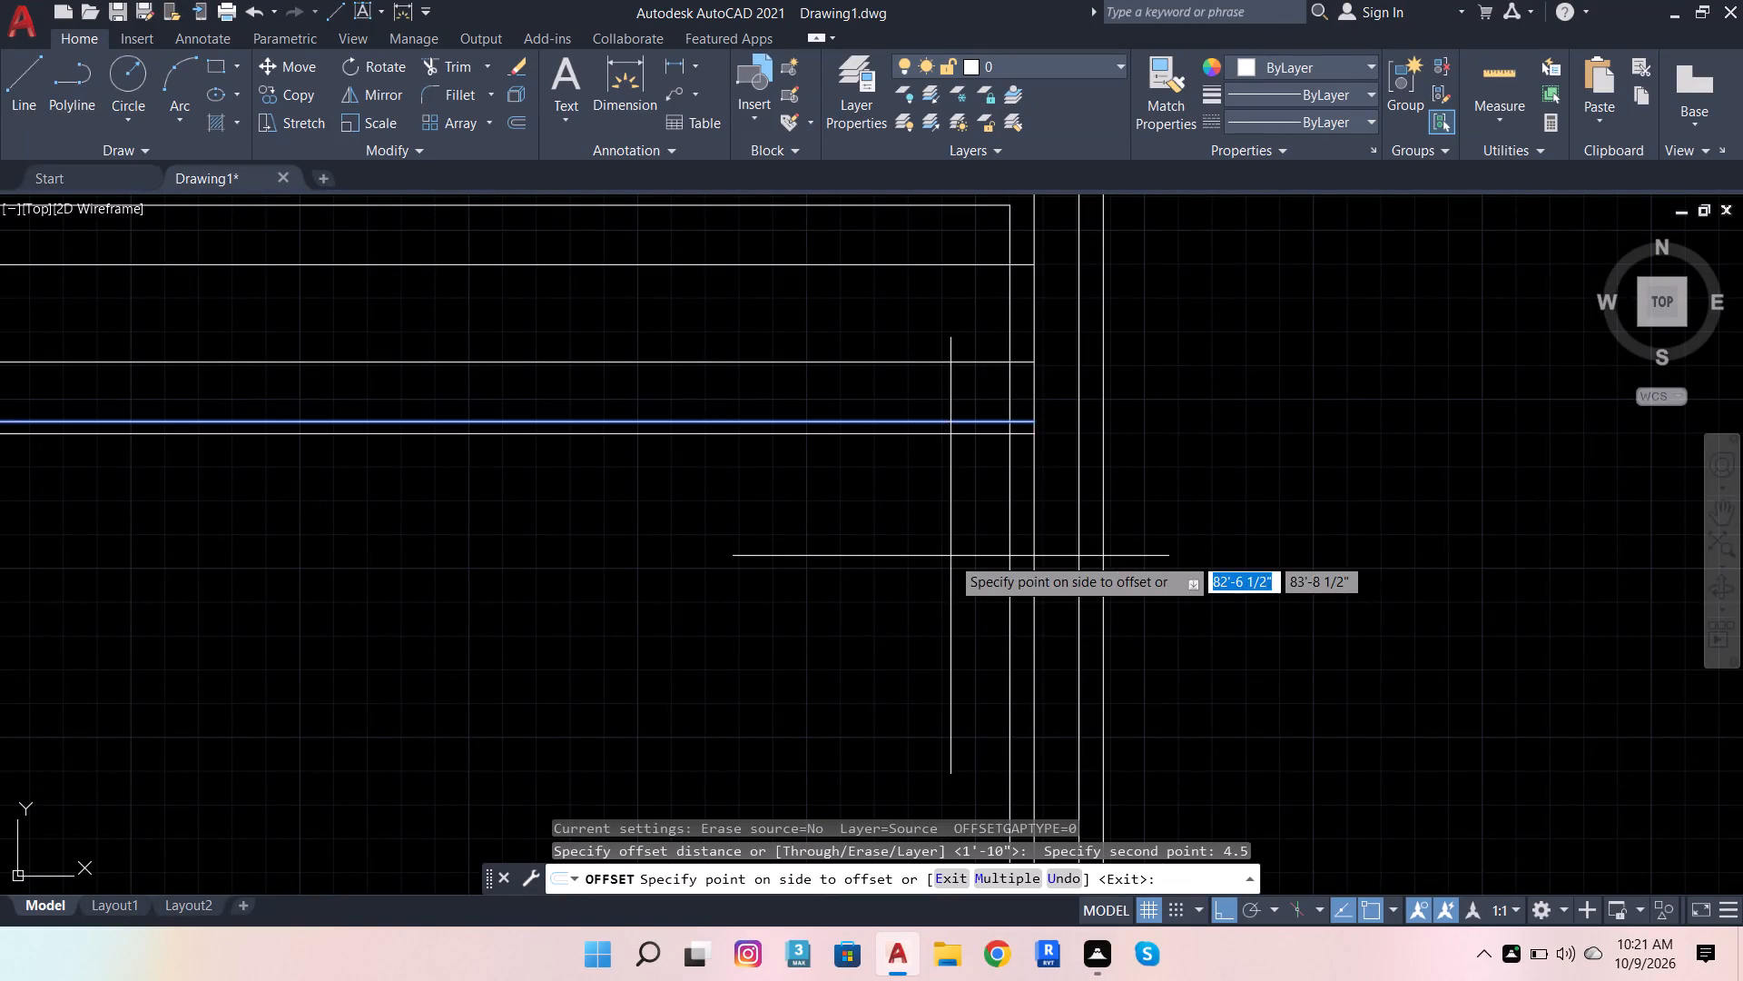
click(1195, 538)
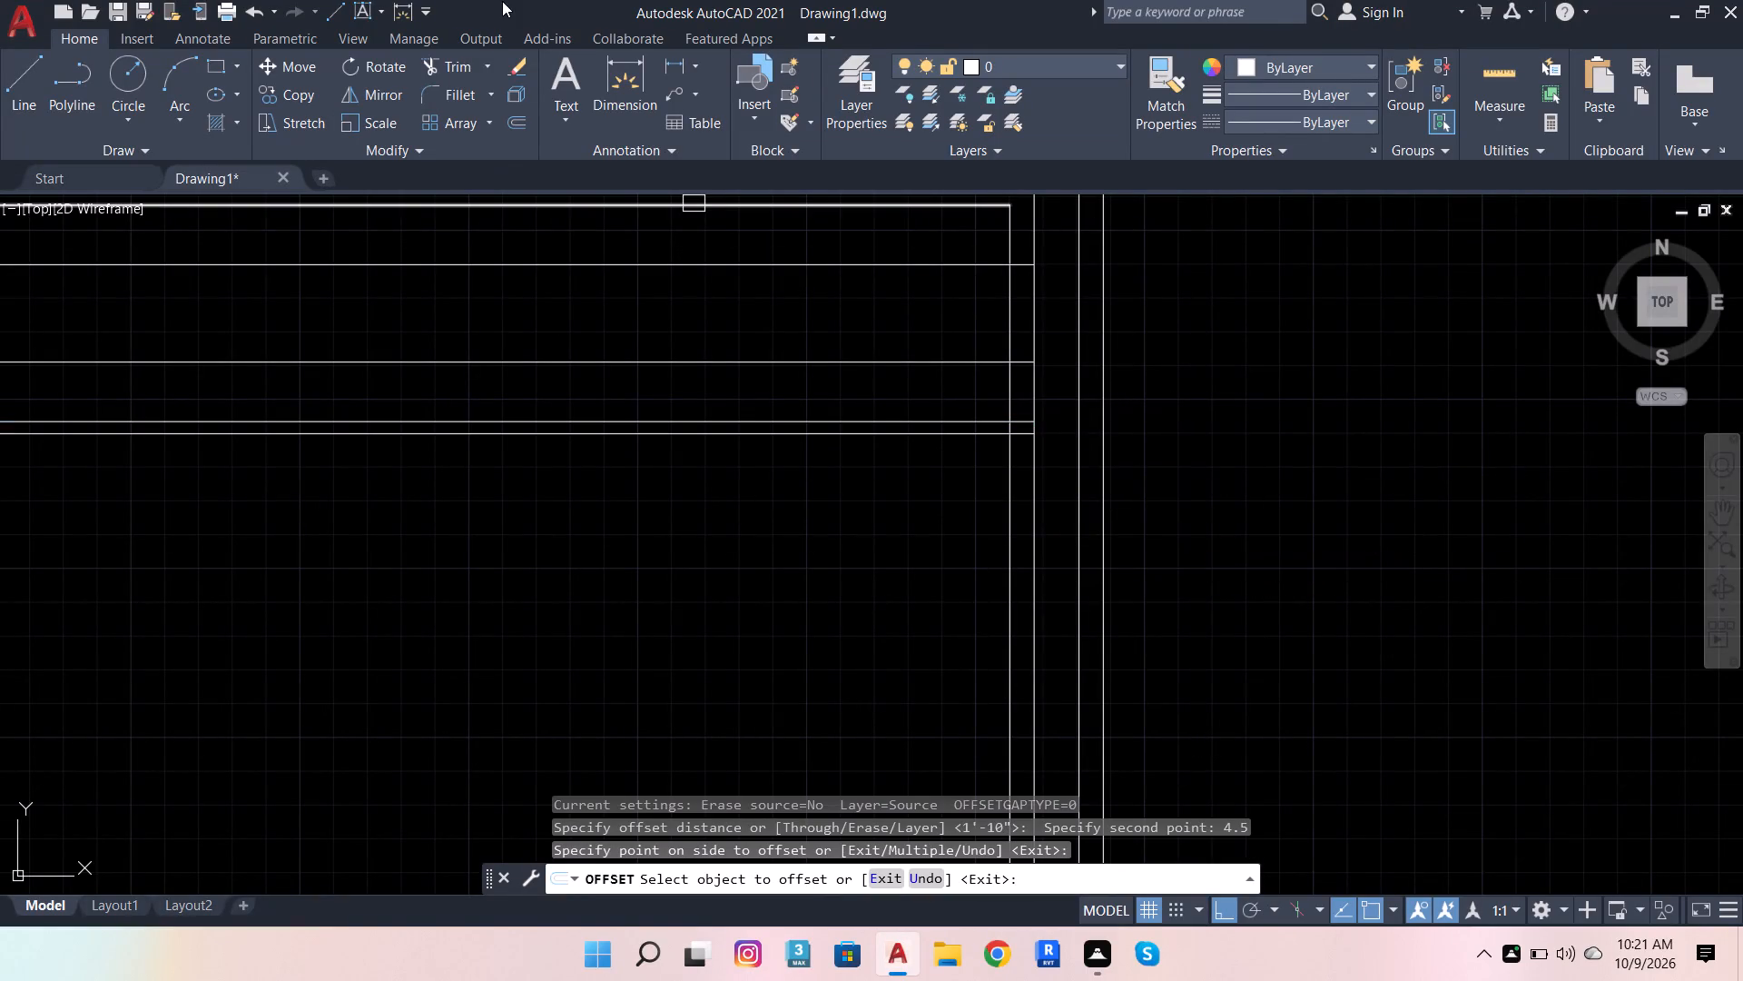
Dimension the depth of the first division directly below the cross wall, placing the dimension outside the plan's right wall.
click(628, 70)
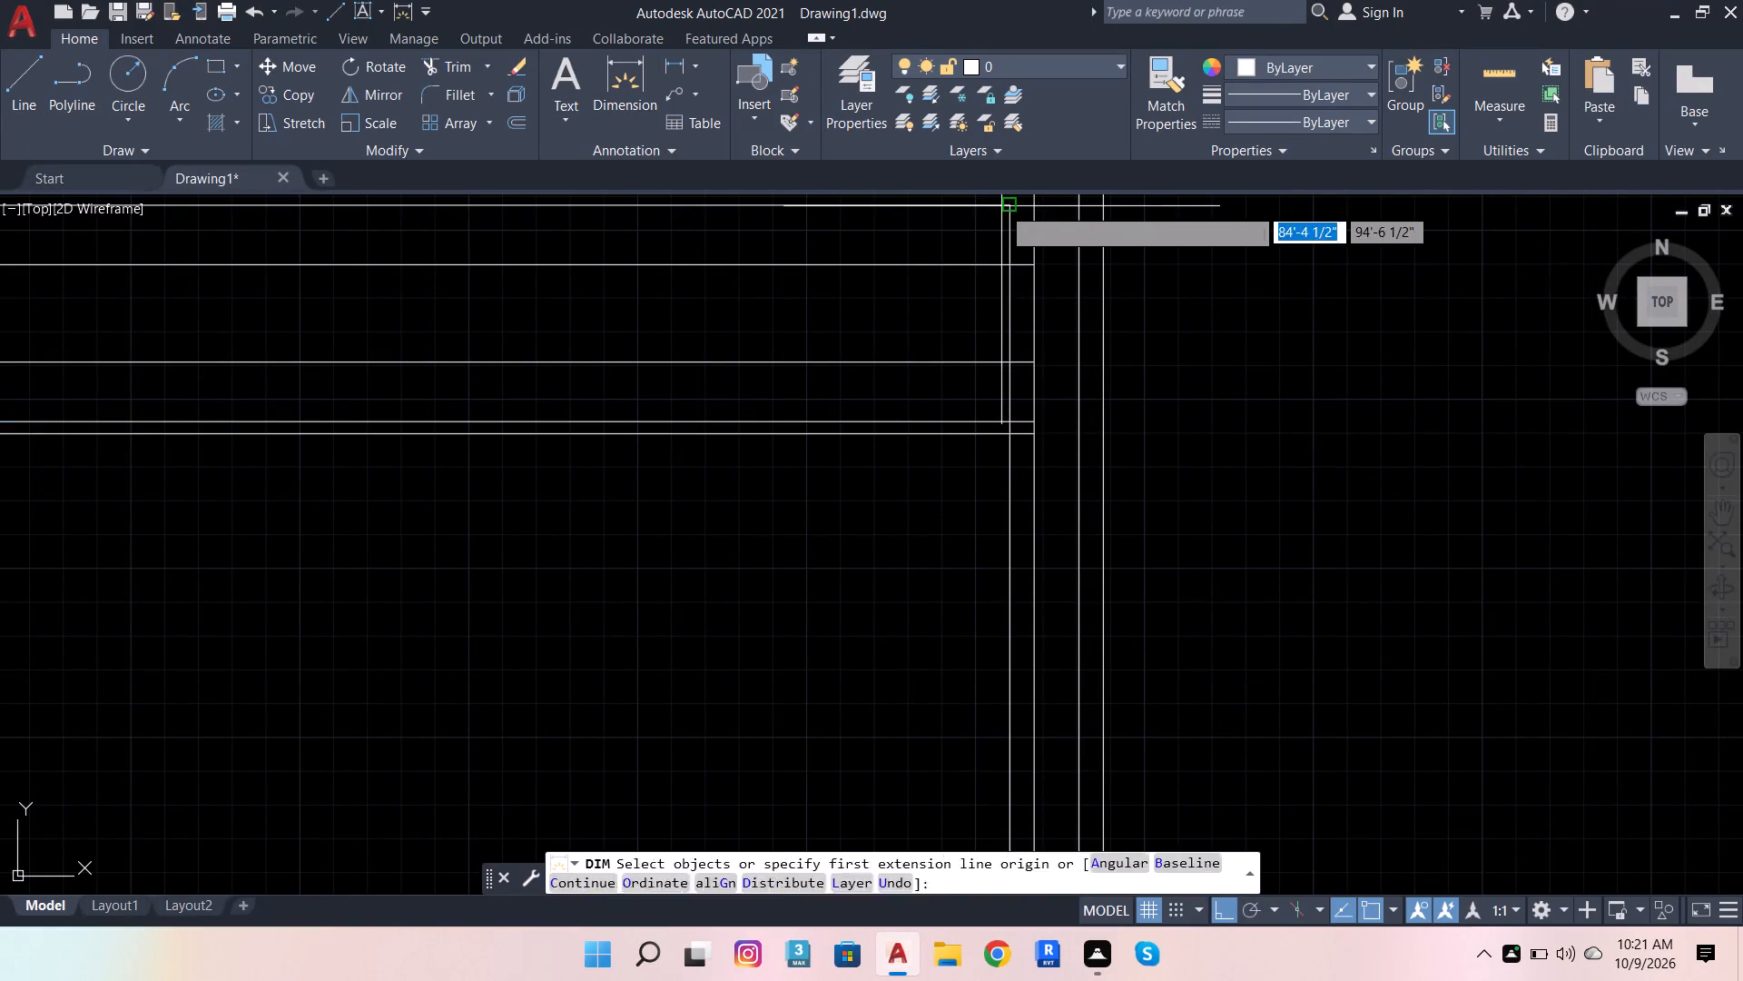
click(1001, 206)
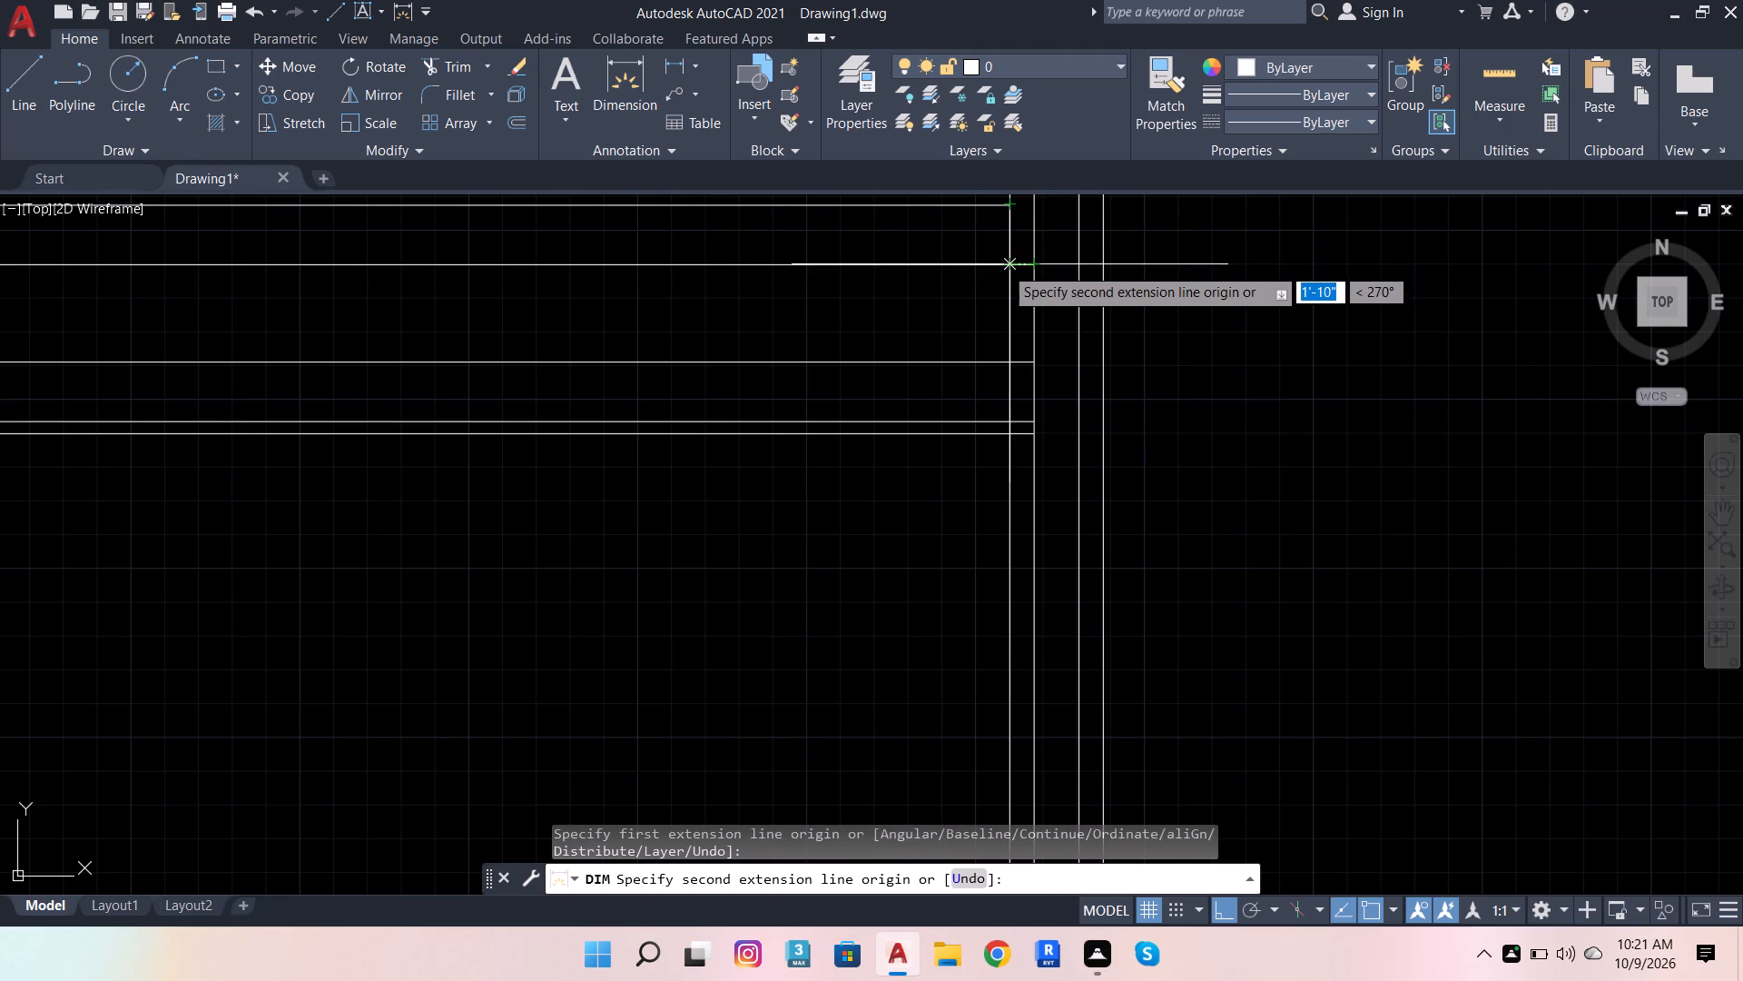
click(1005, 261)
click(1196, 254)
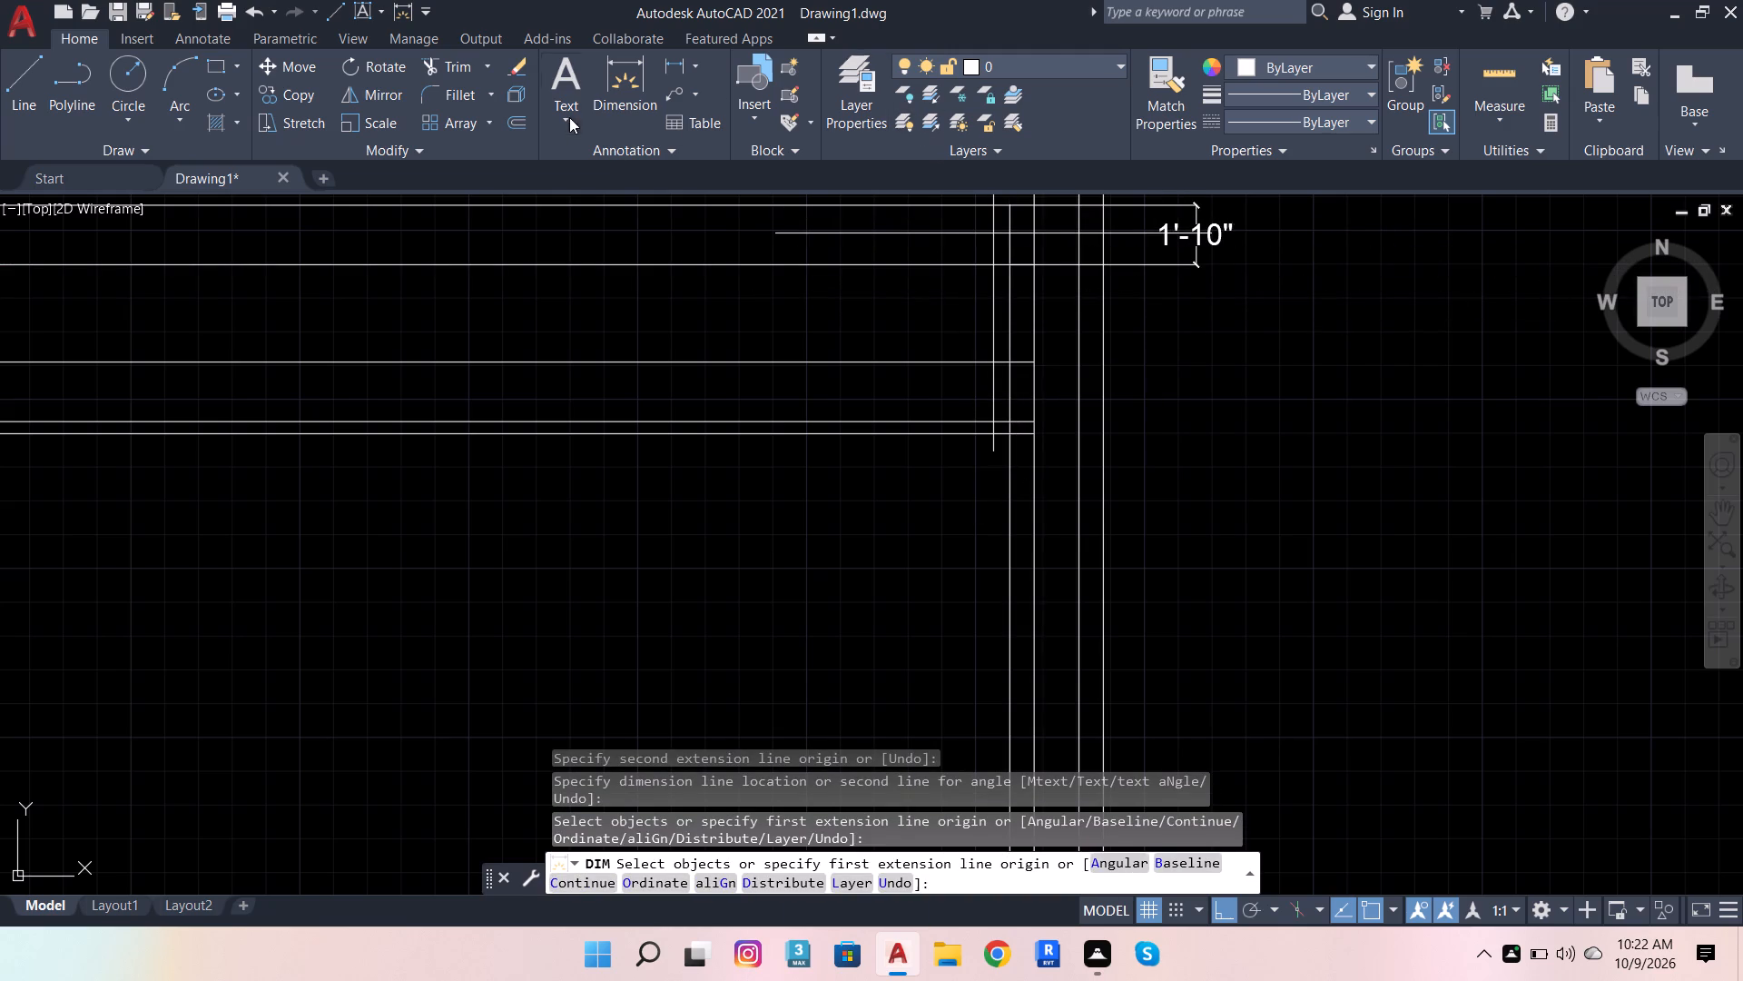
Dimension the depth of the middle division below the cross wall, placing the dimension outside the plan's right wall.
click(508, 124)
click(619, 92)
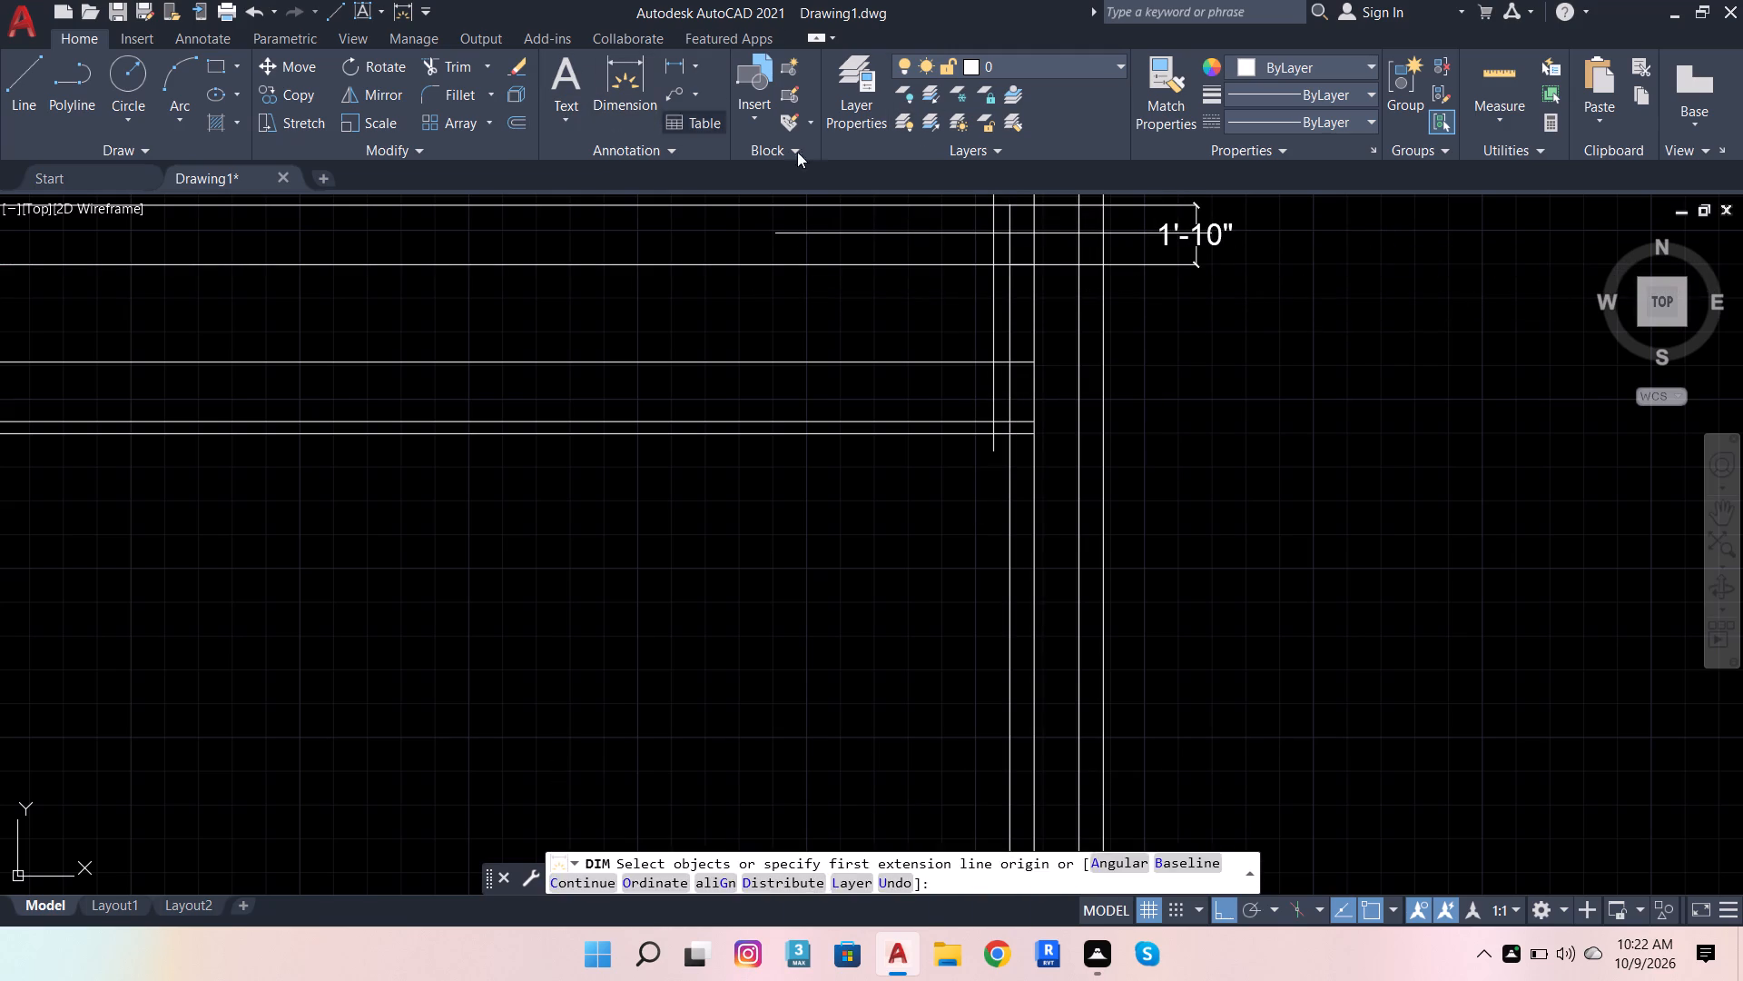
click(1005, 264)
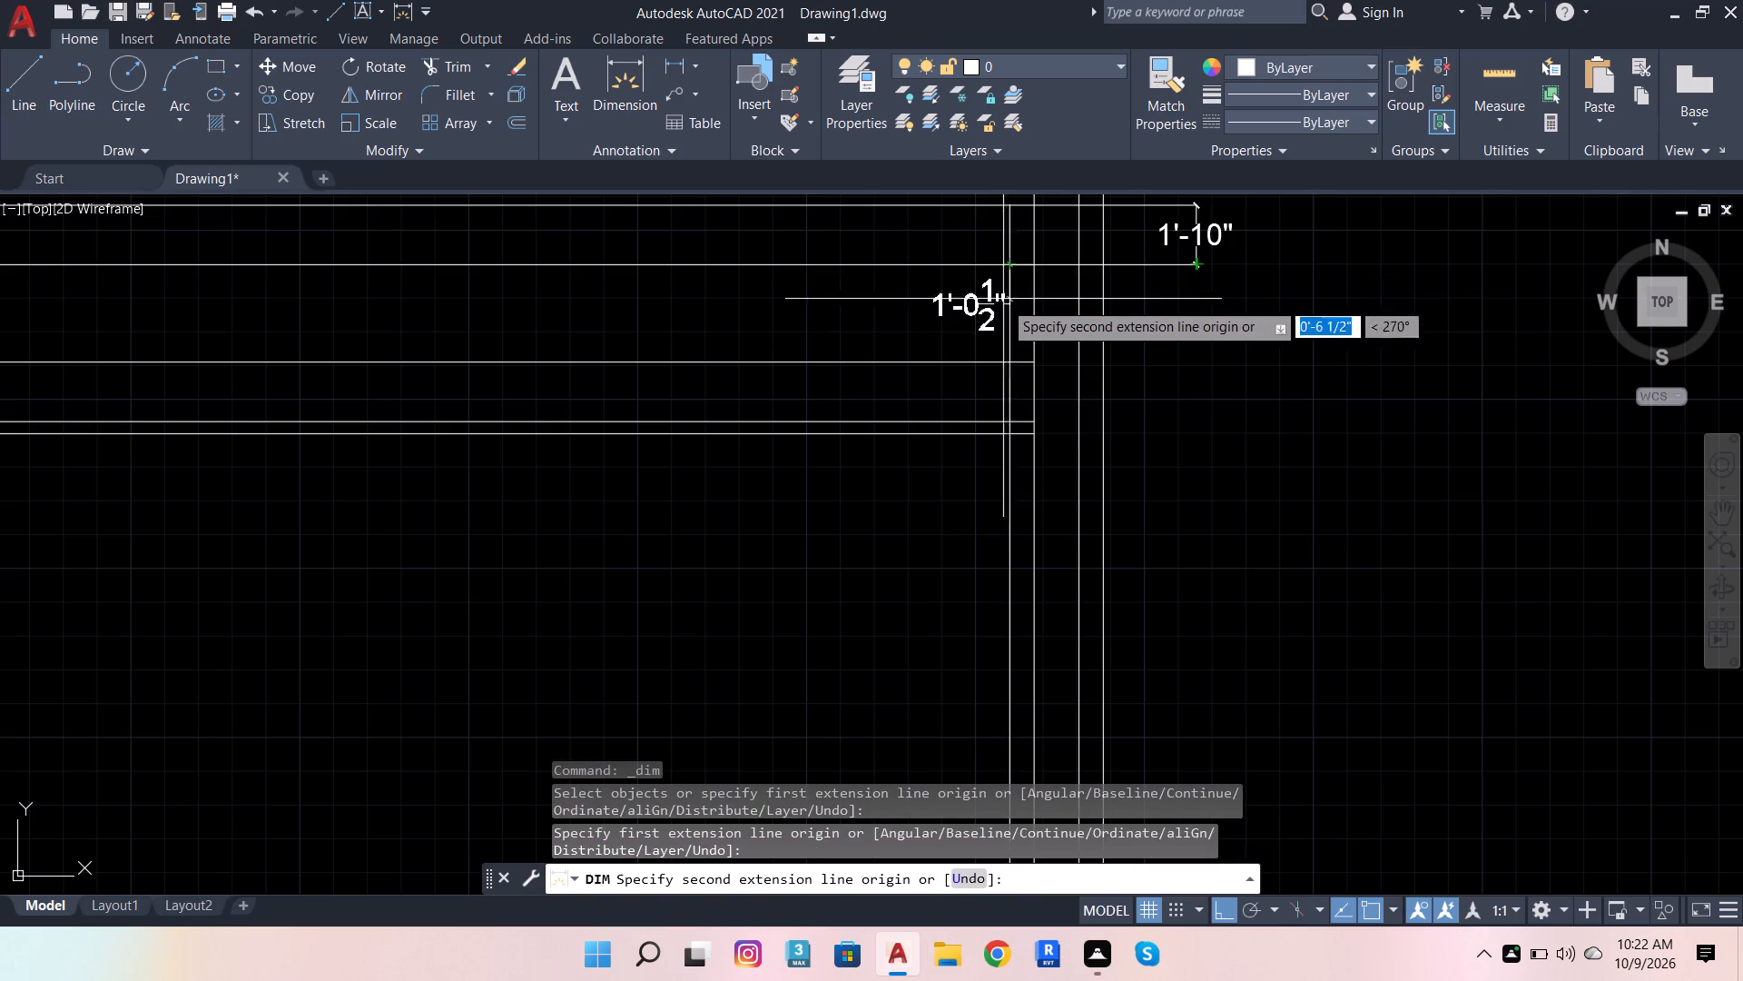
click(1006, 362)
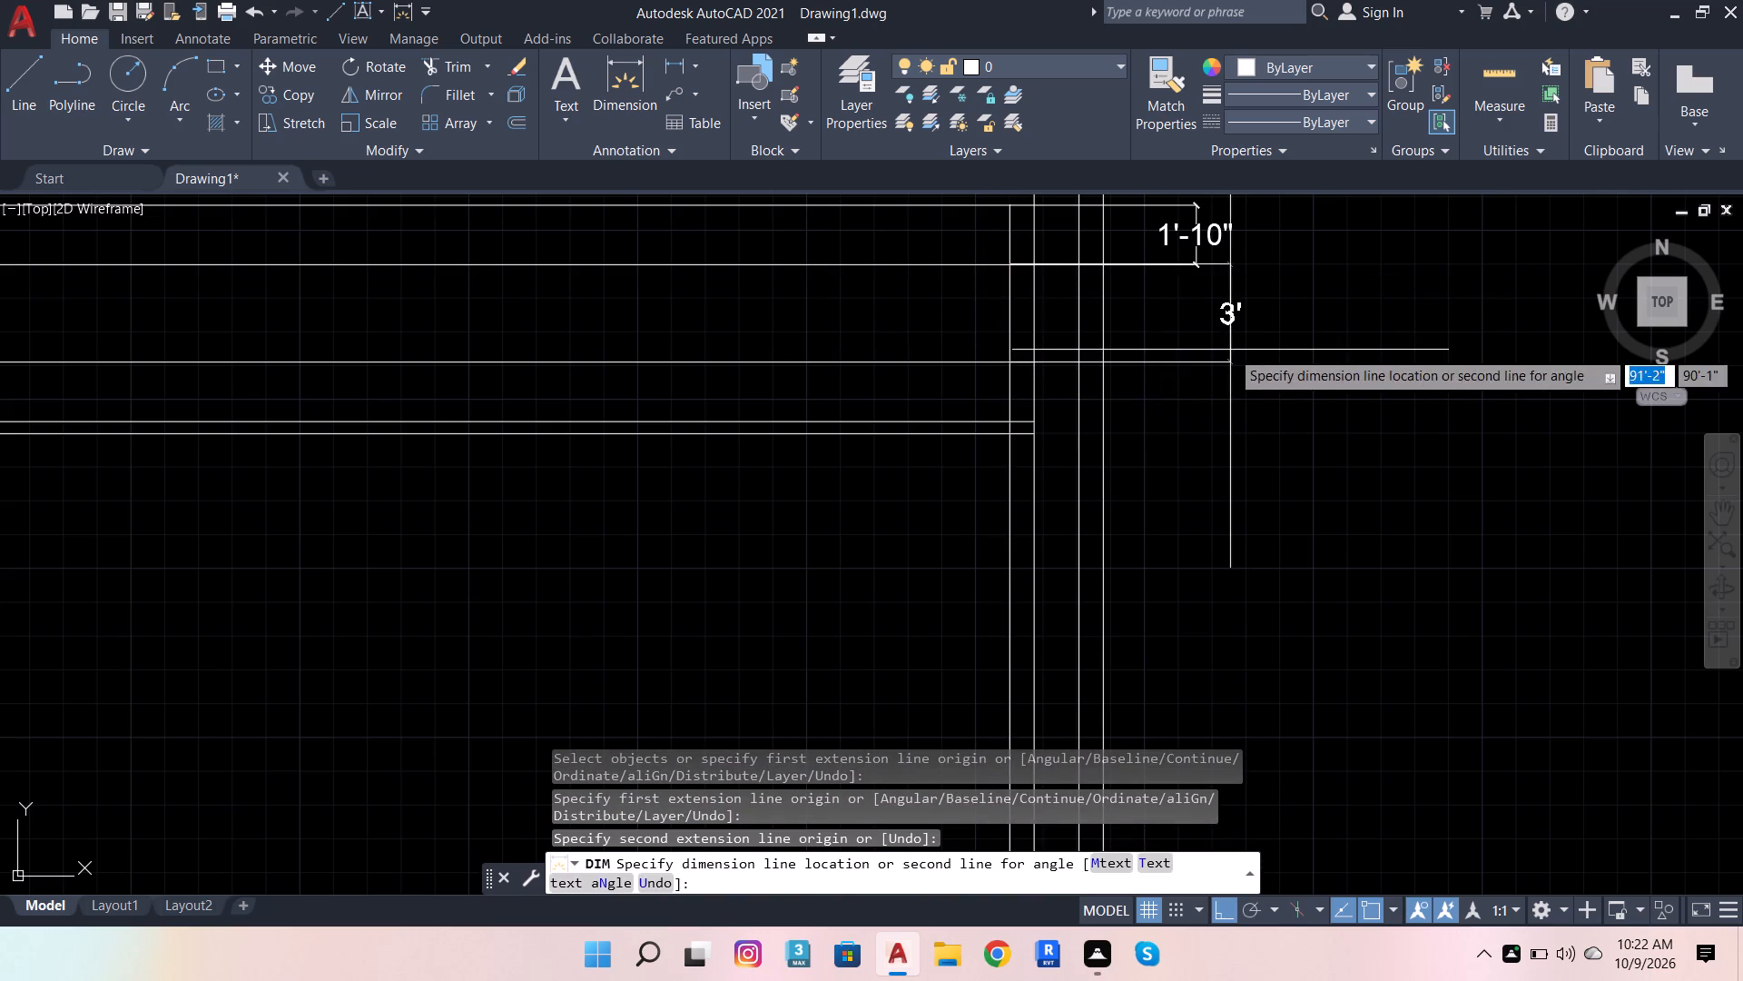
click(1230, 350)
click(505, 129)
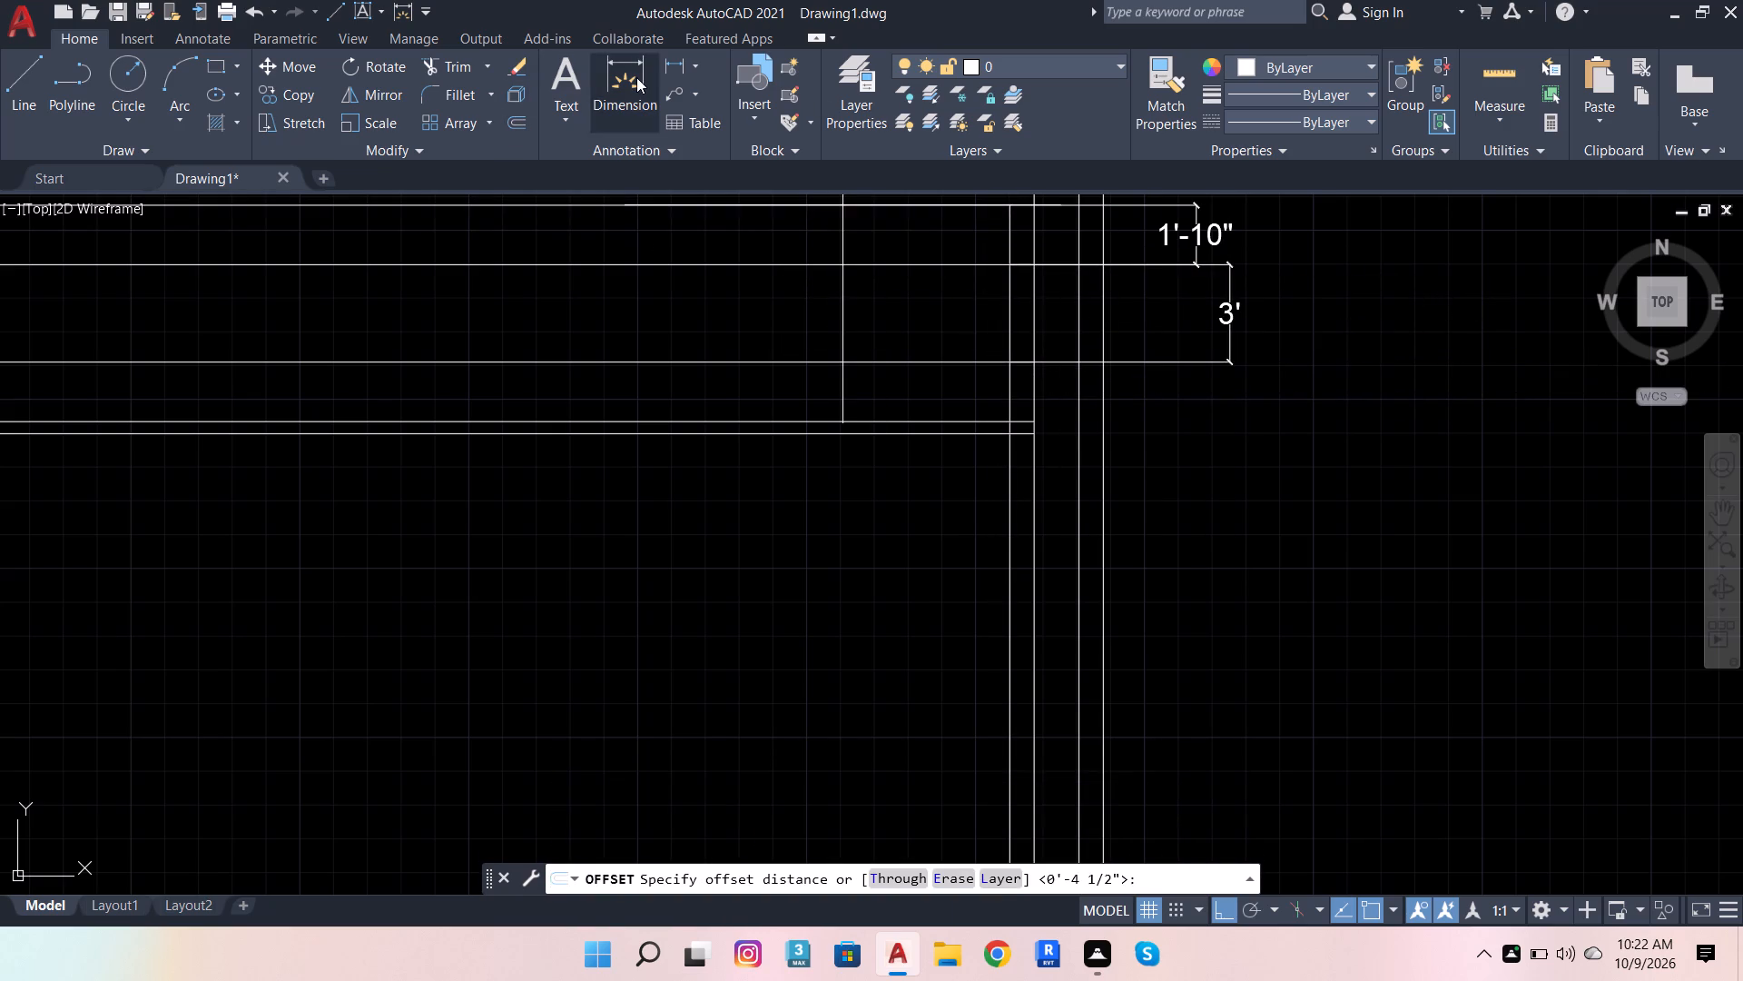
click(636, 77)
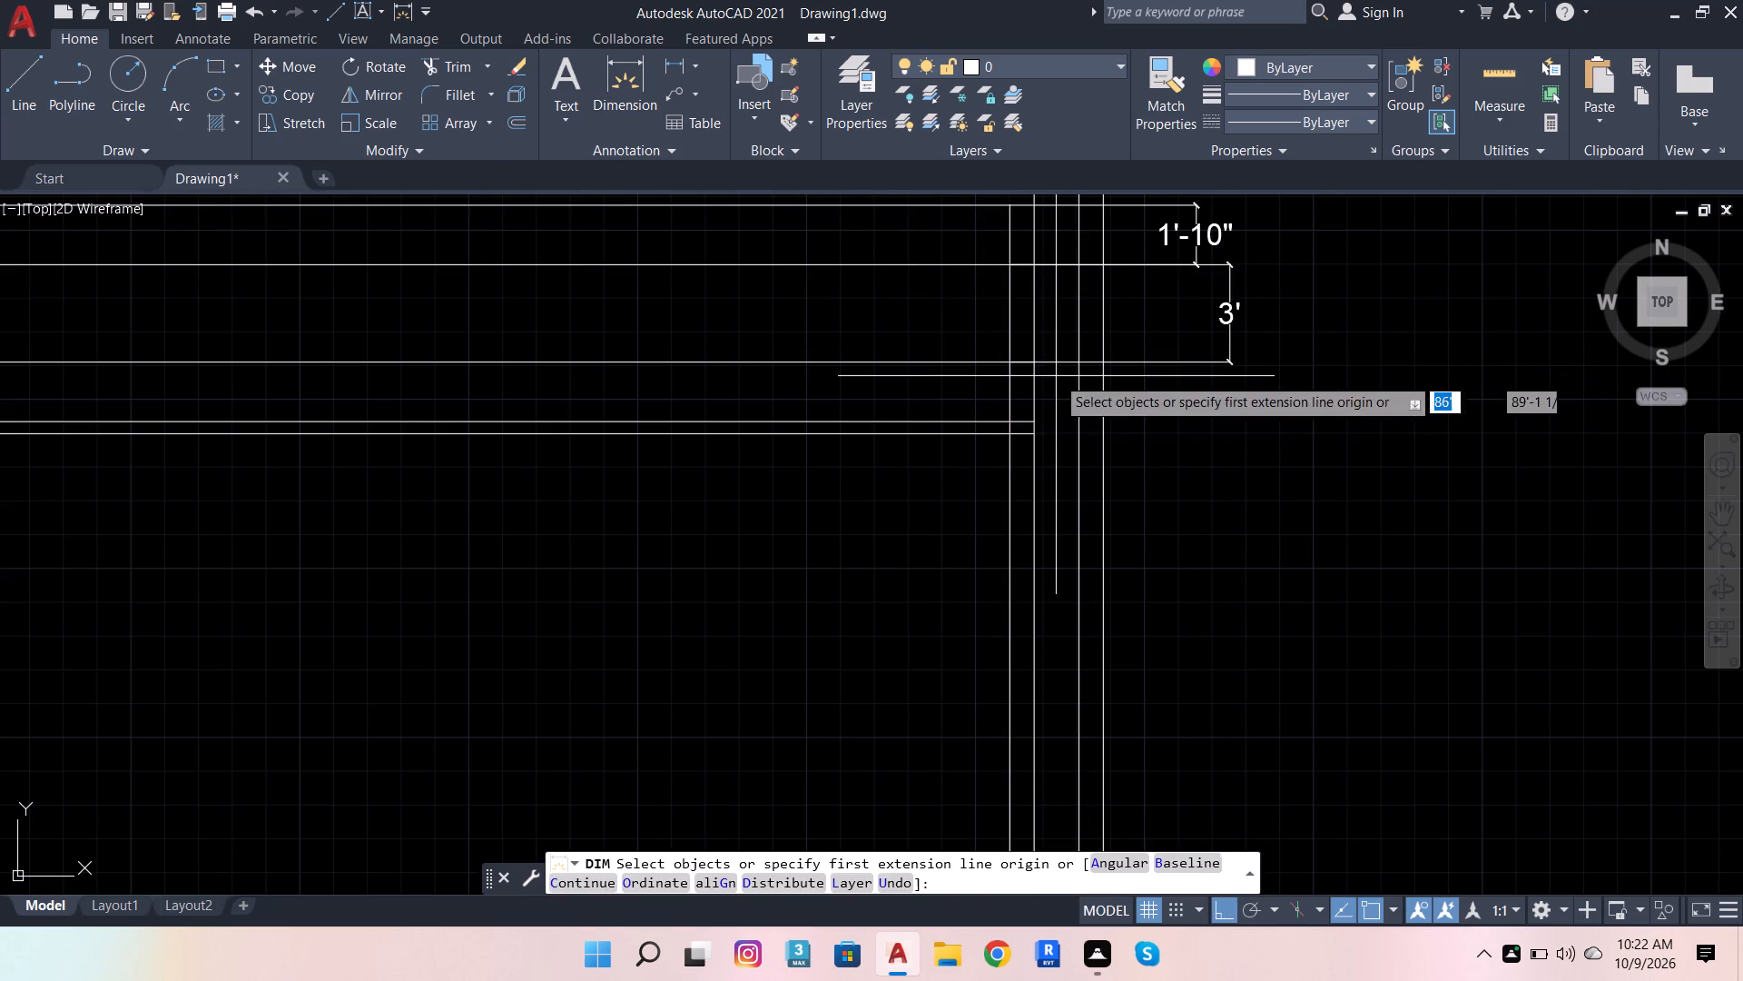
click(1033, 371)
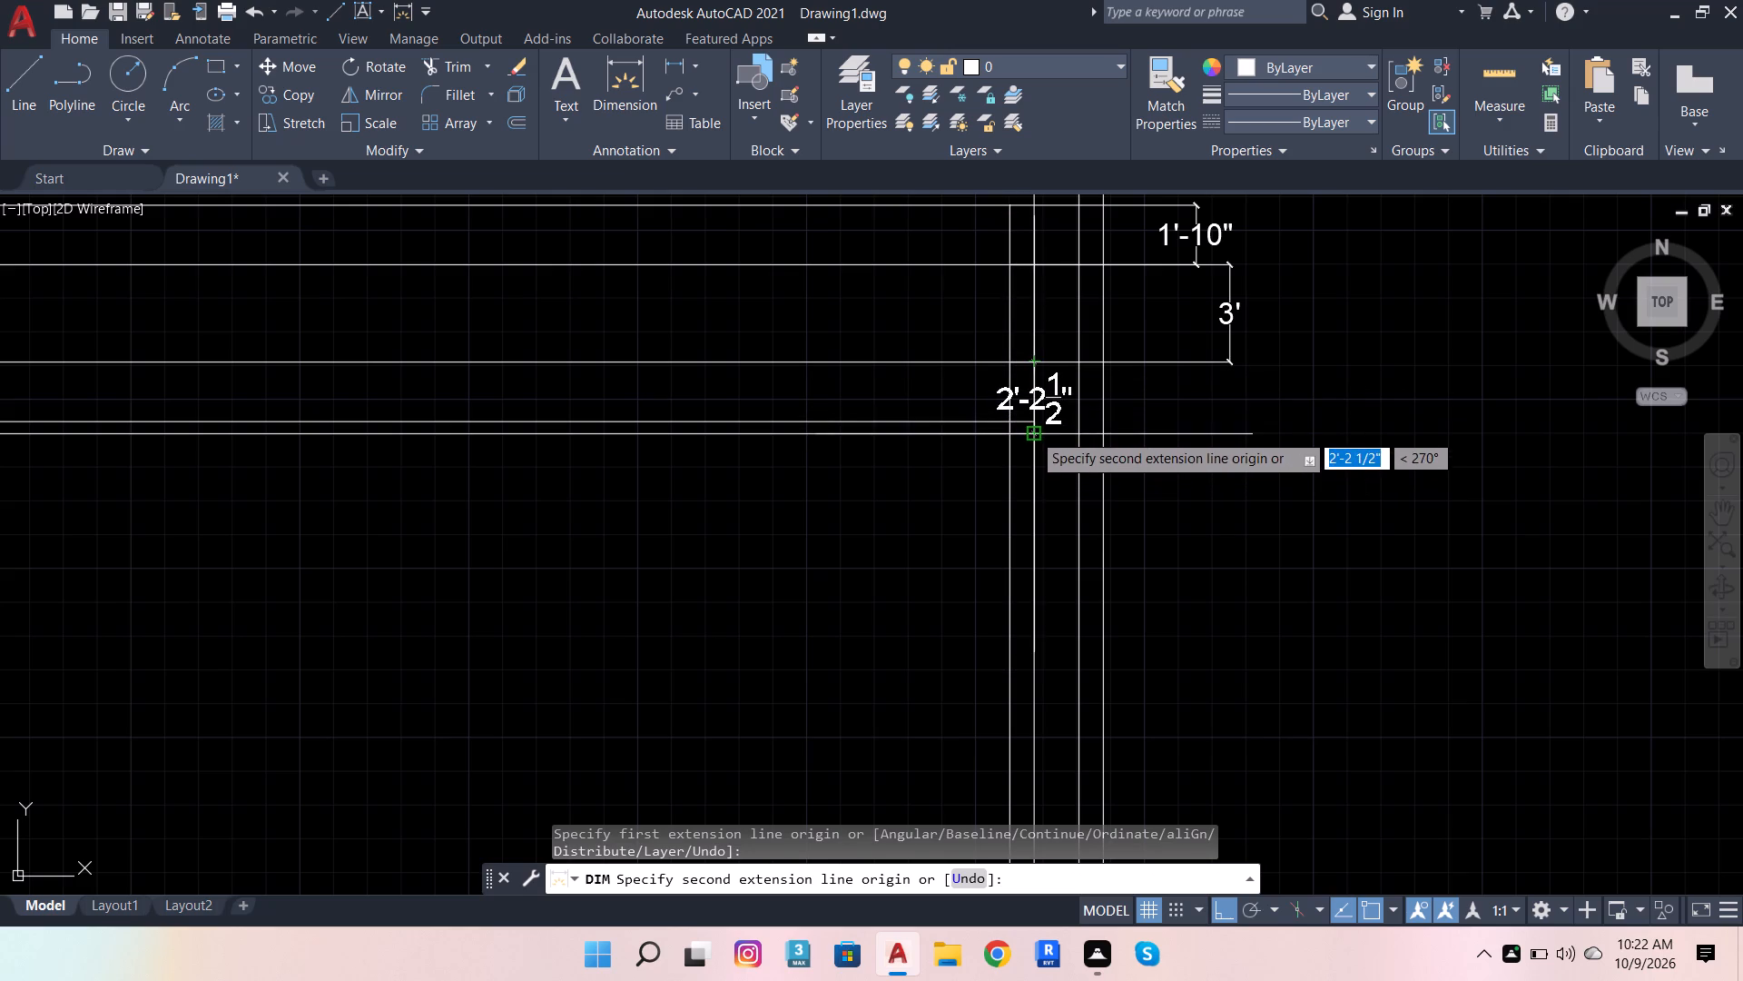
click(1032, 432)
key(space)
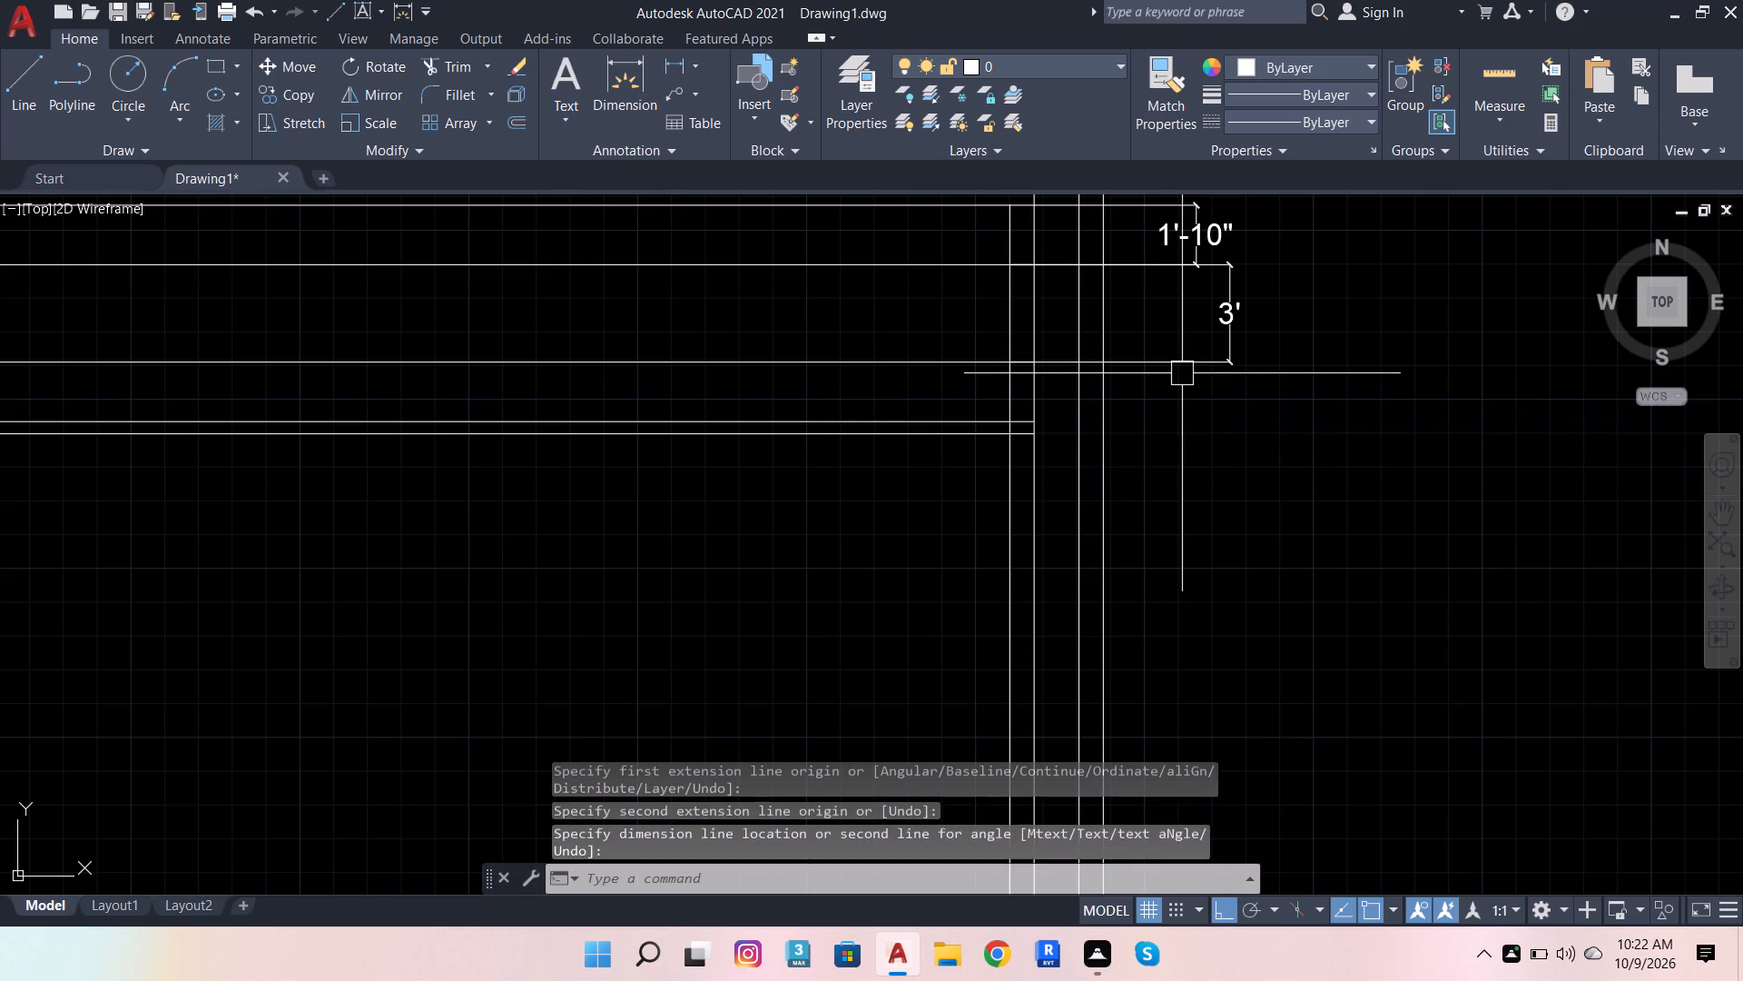
Dimension the depth of the third division, down to the partition's upper line, outside the plan's right wall.
click(645, 95)
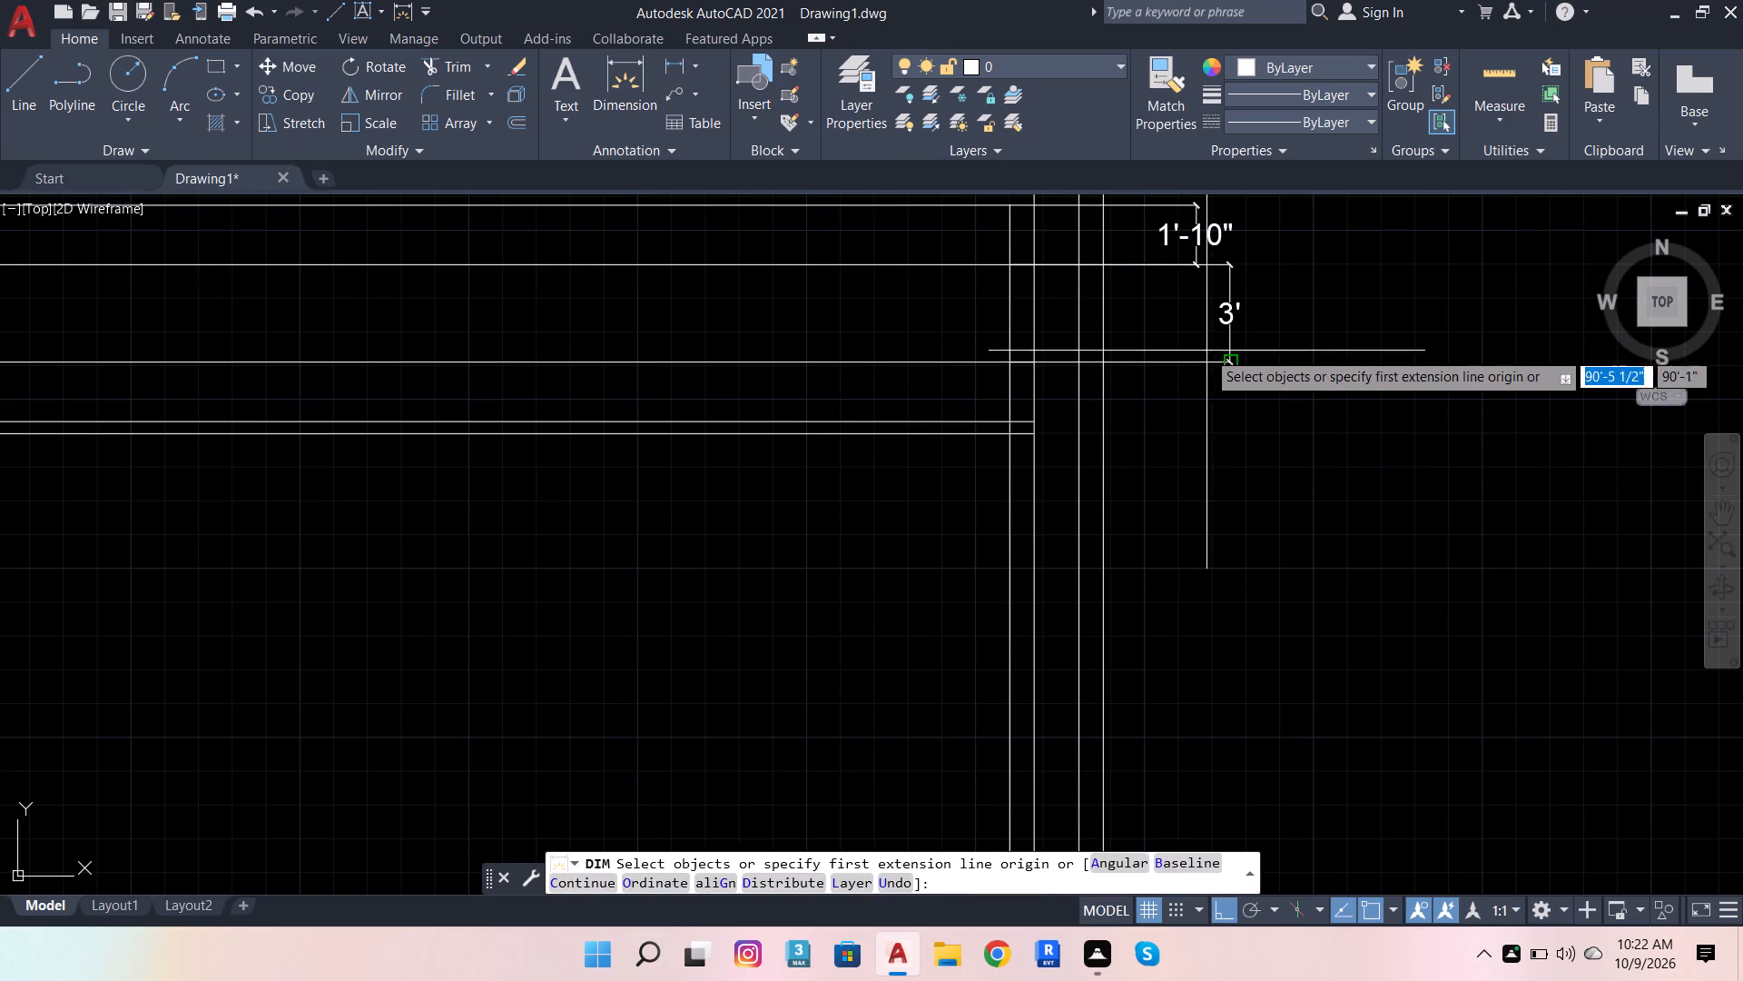
click(1039, 357)
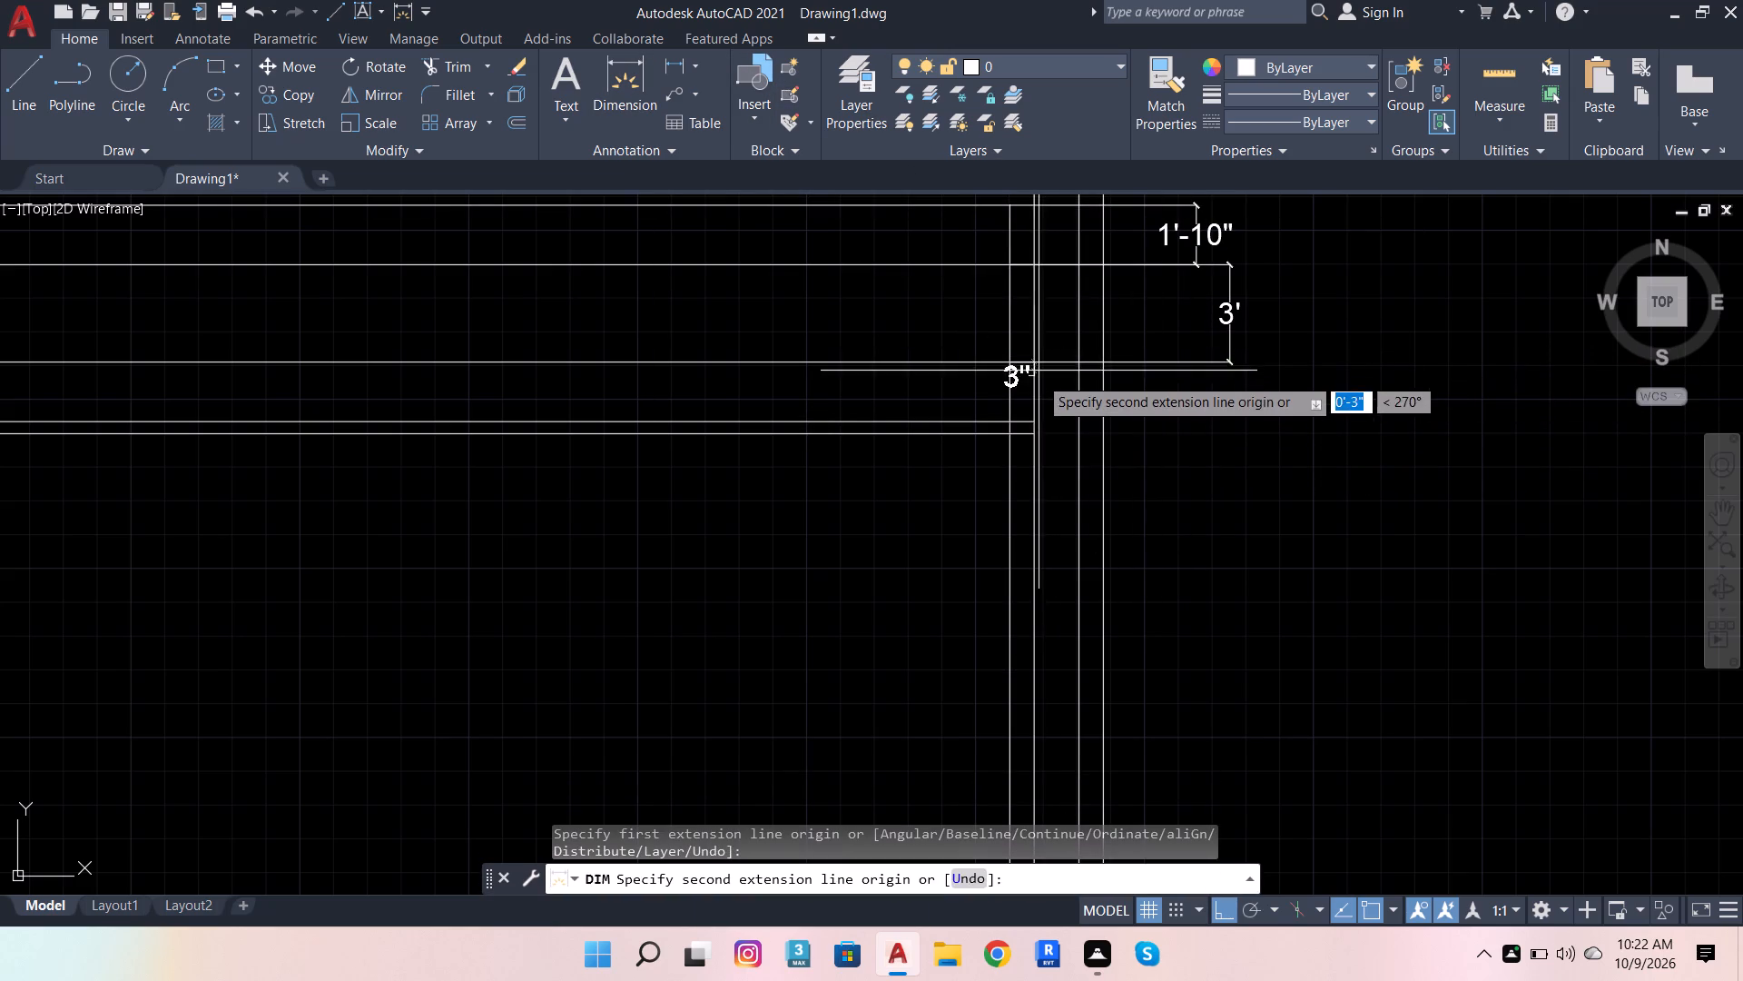
click(1030, 415)
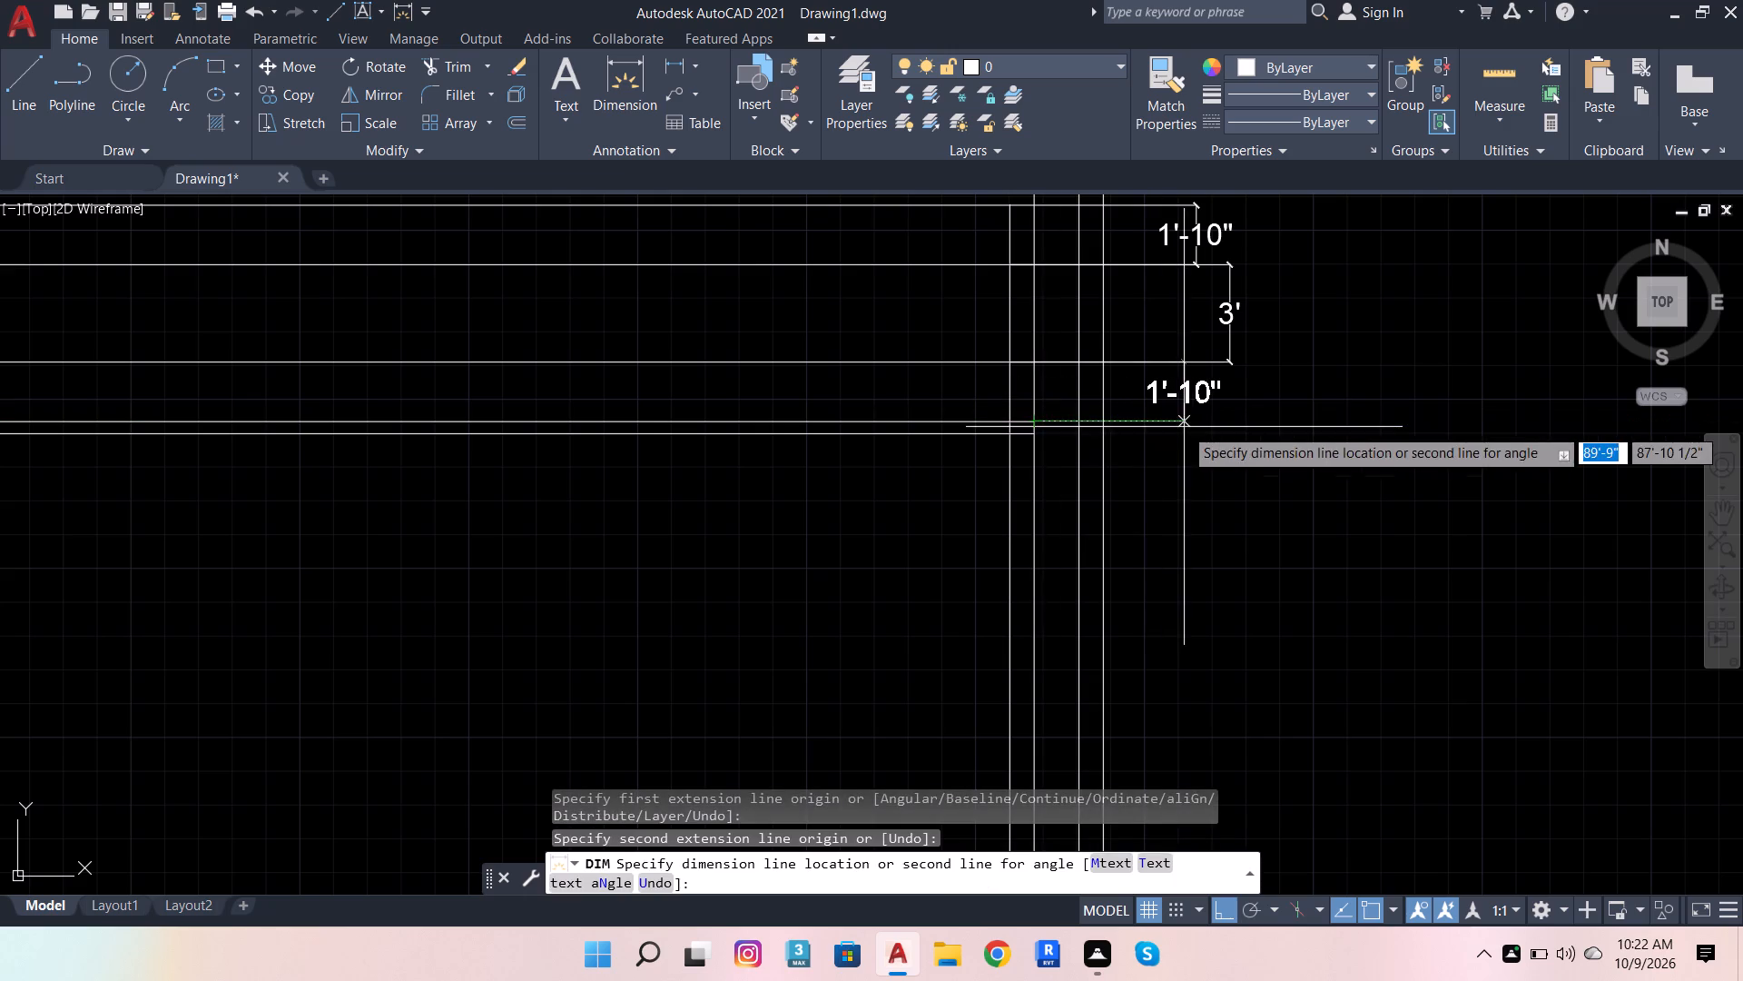
click(1184, 427)
key(space)
Trim the partition's lower line and the inner face of the right interior wall where they cross, opening the partition into the wall.
scroll(1273, 445, down, 1)
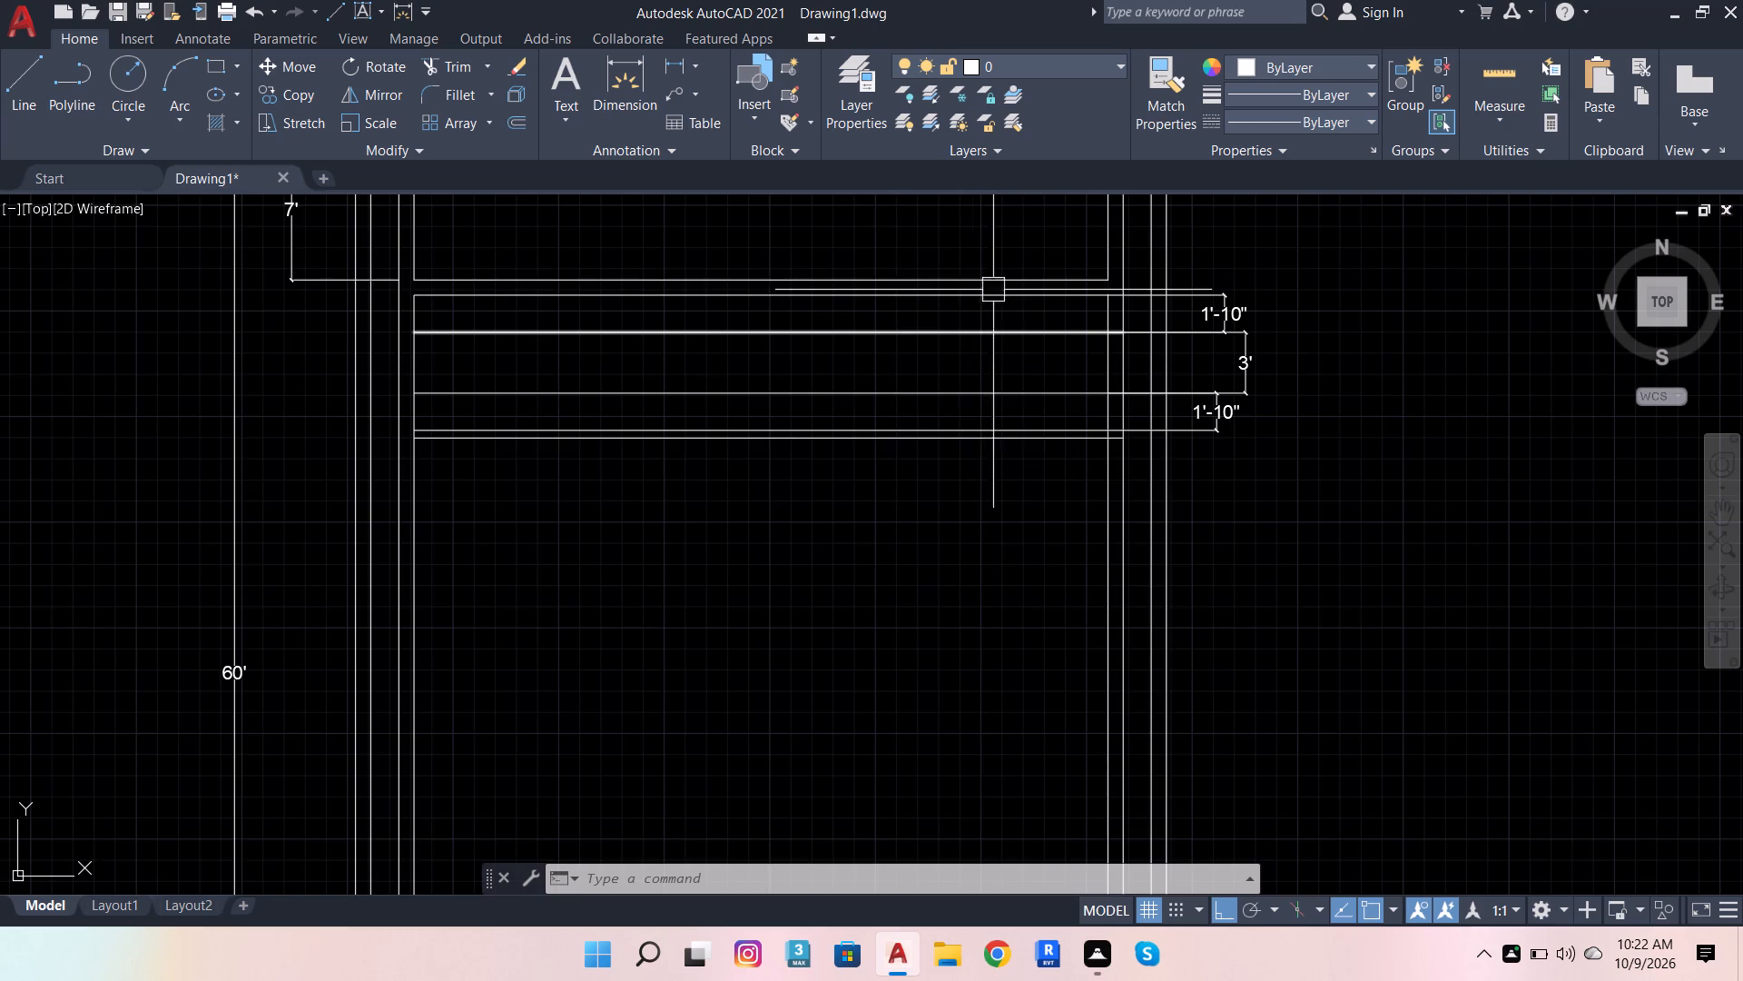
scroll(1154, 455, up, 2)
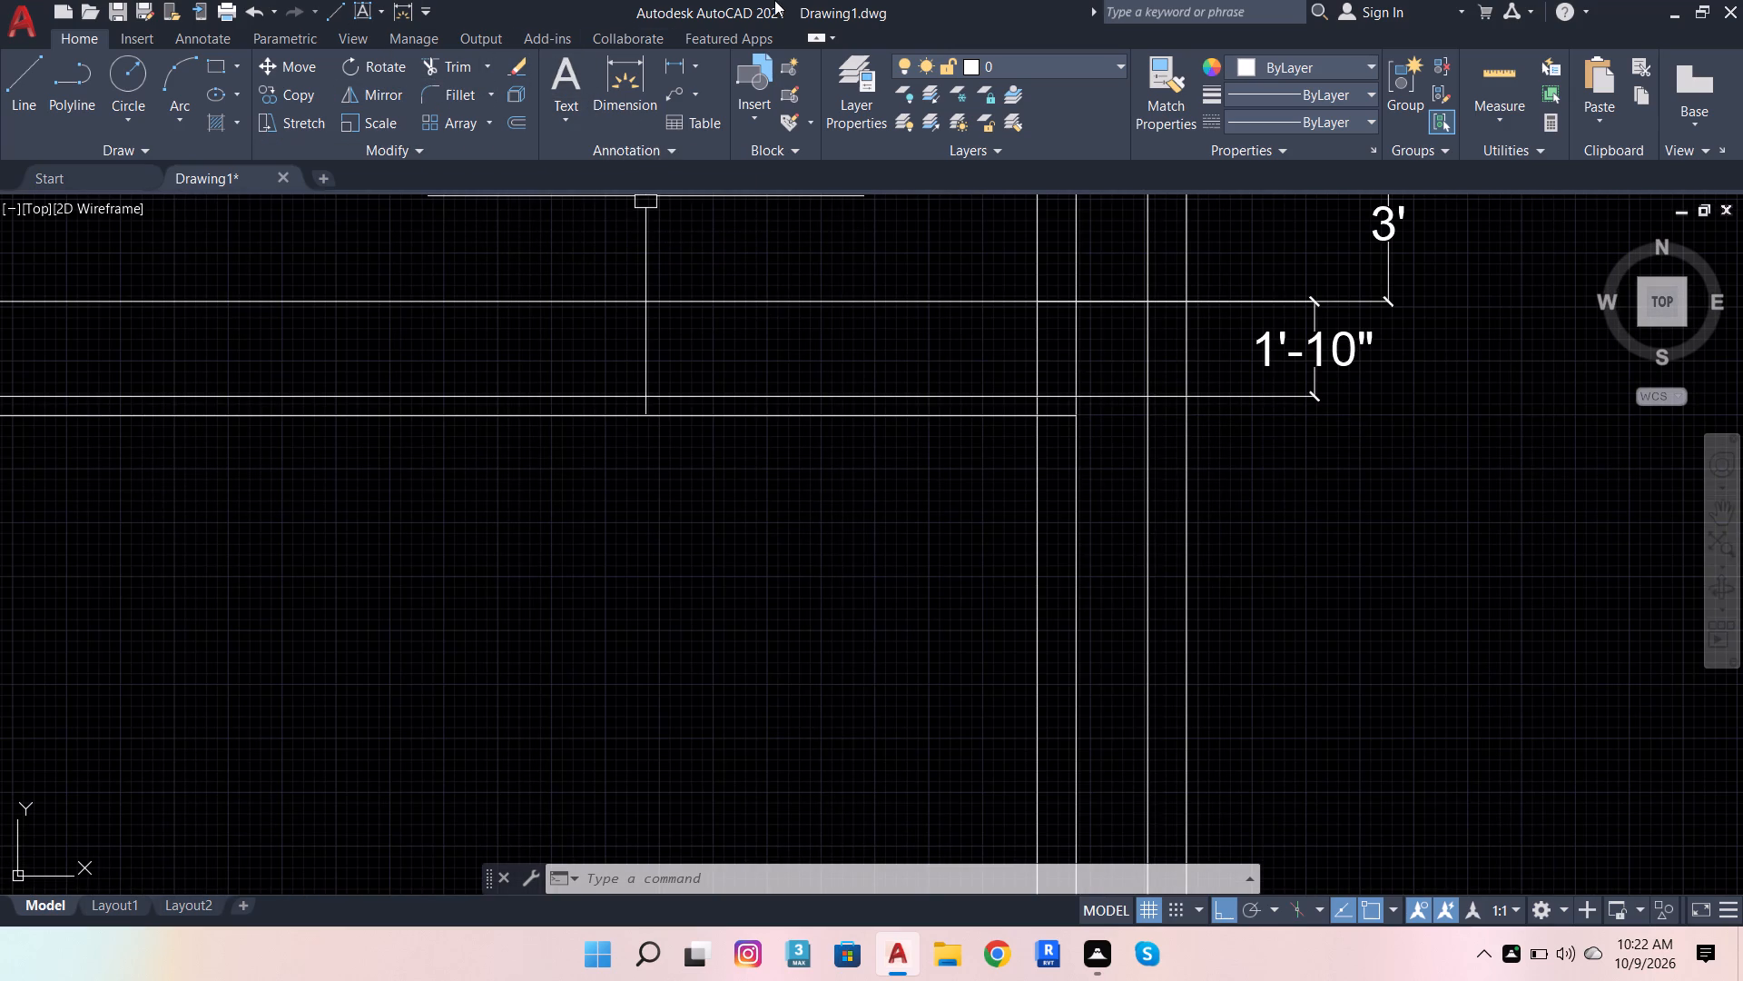
click(462, 68)
scroll(1063, 449, up, 1)
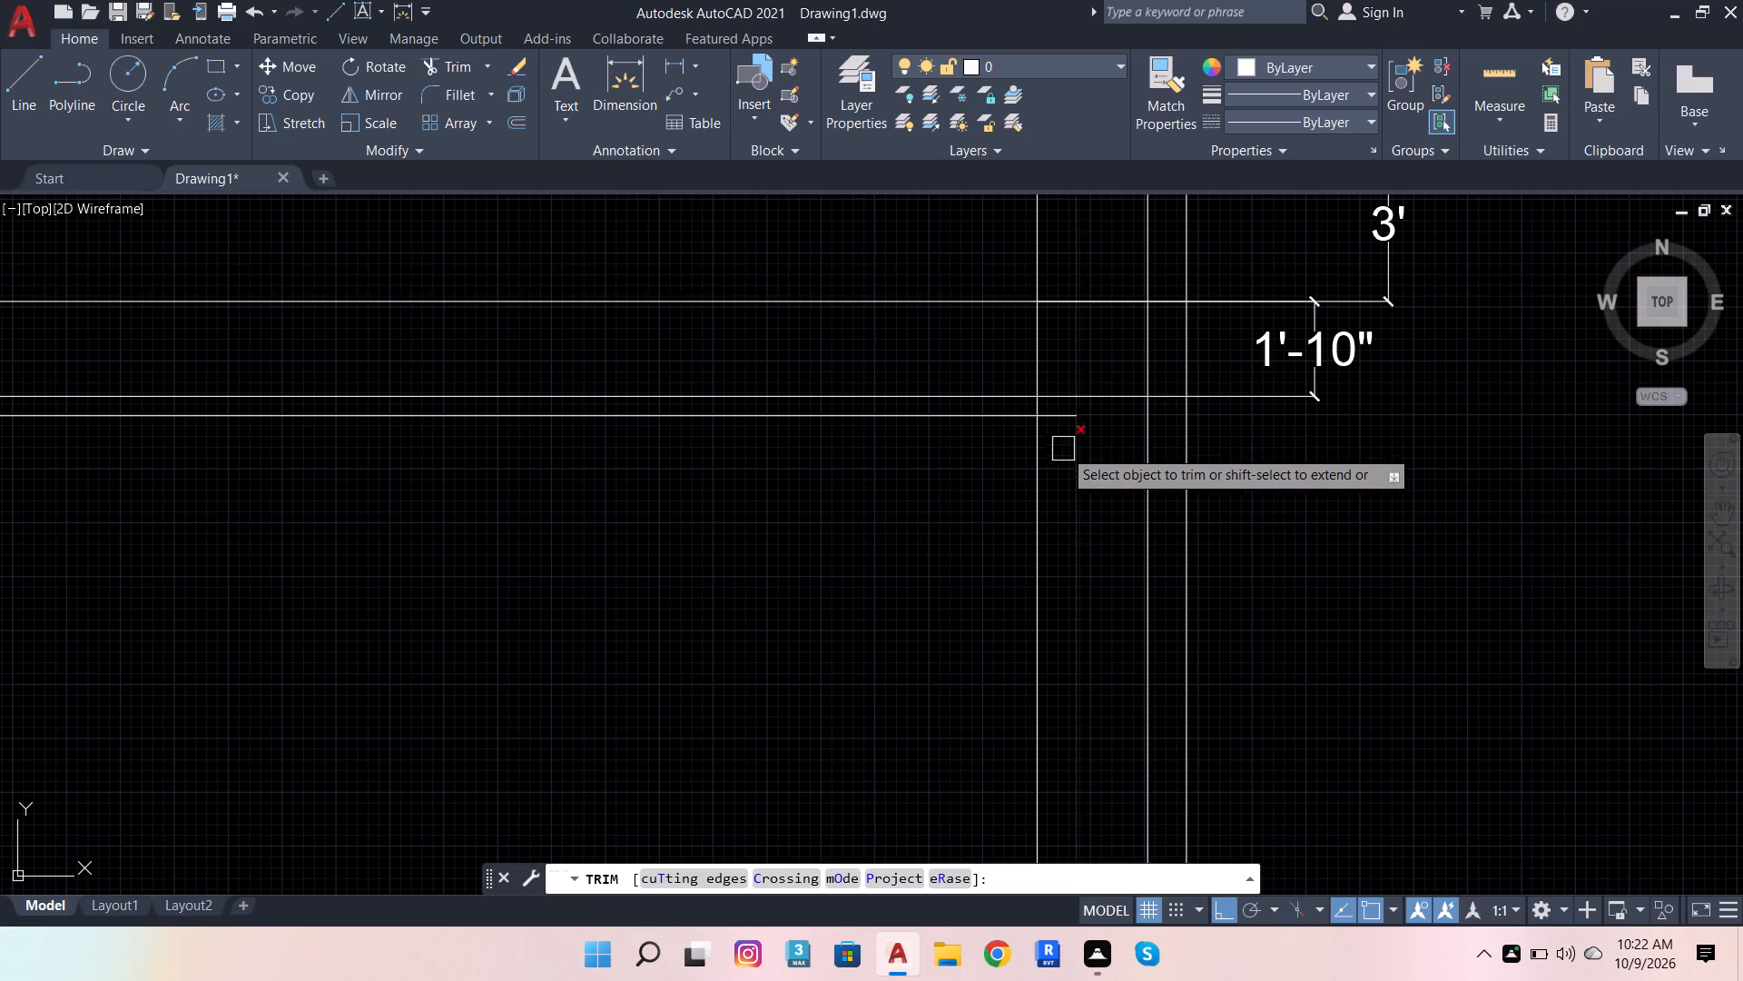
scroll(1063, 449, up, 2)
drag(1014, 293, 966, 263)
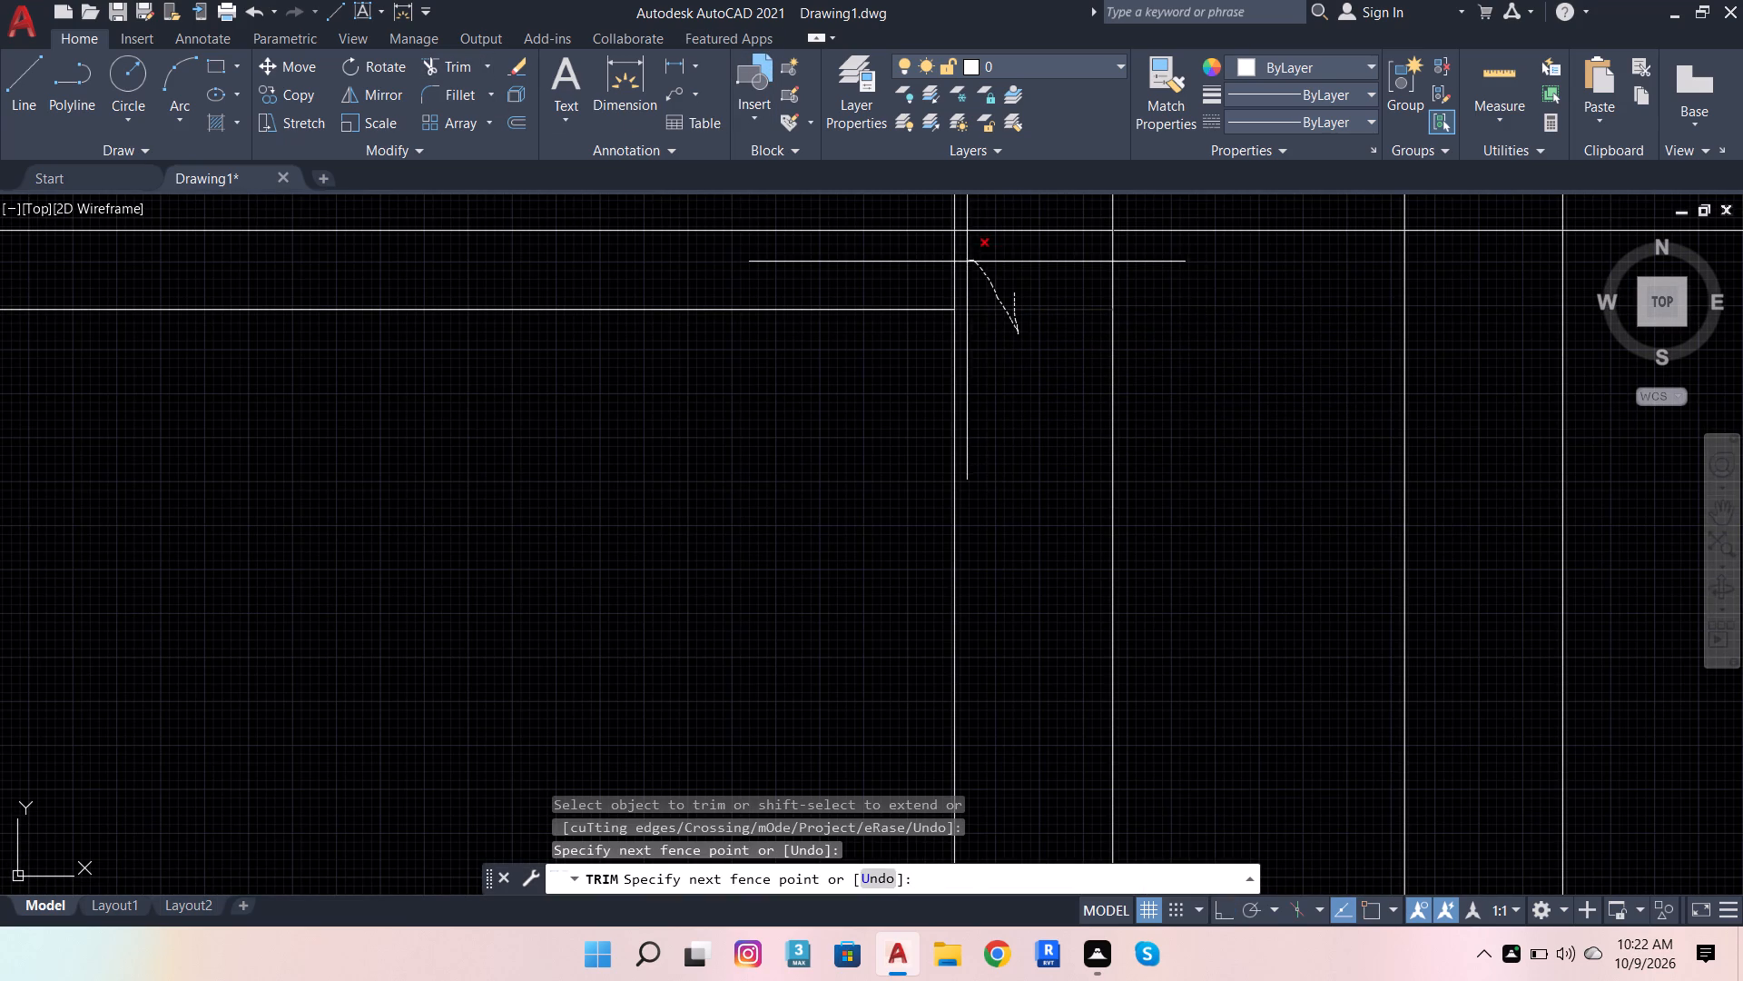
drag(966, 263, 932, 282)
scroll(1055, 381, down, 3)
scroll(1043, 390, up, 1)
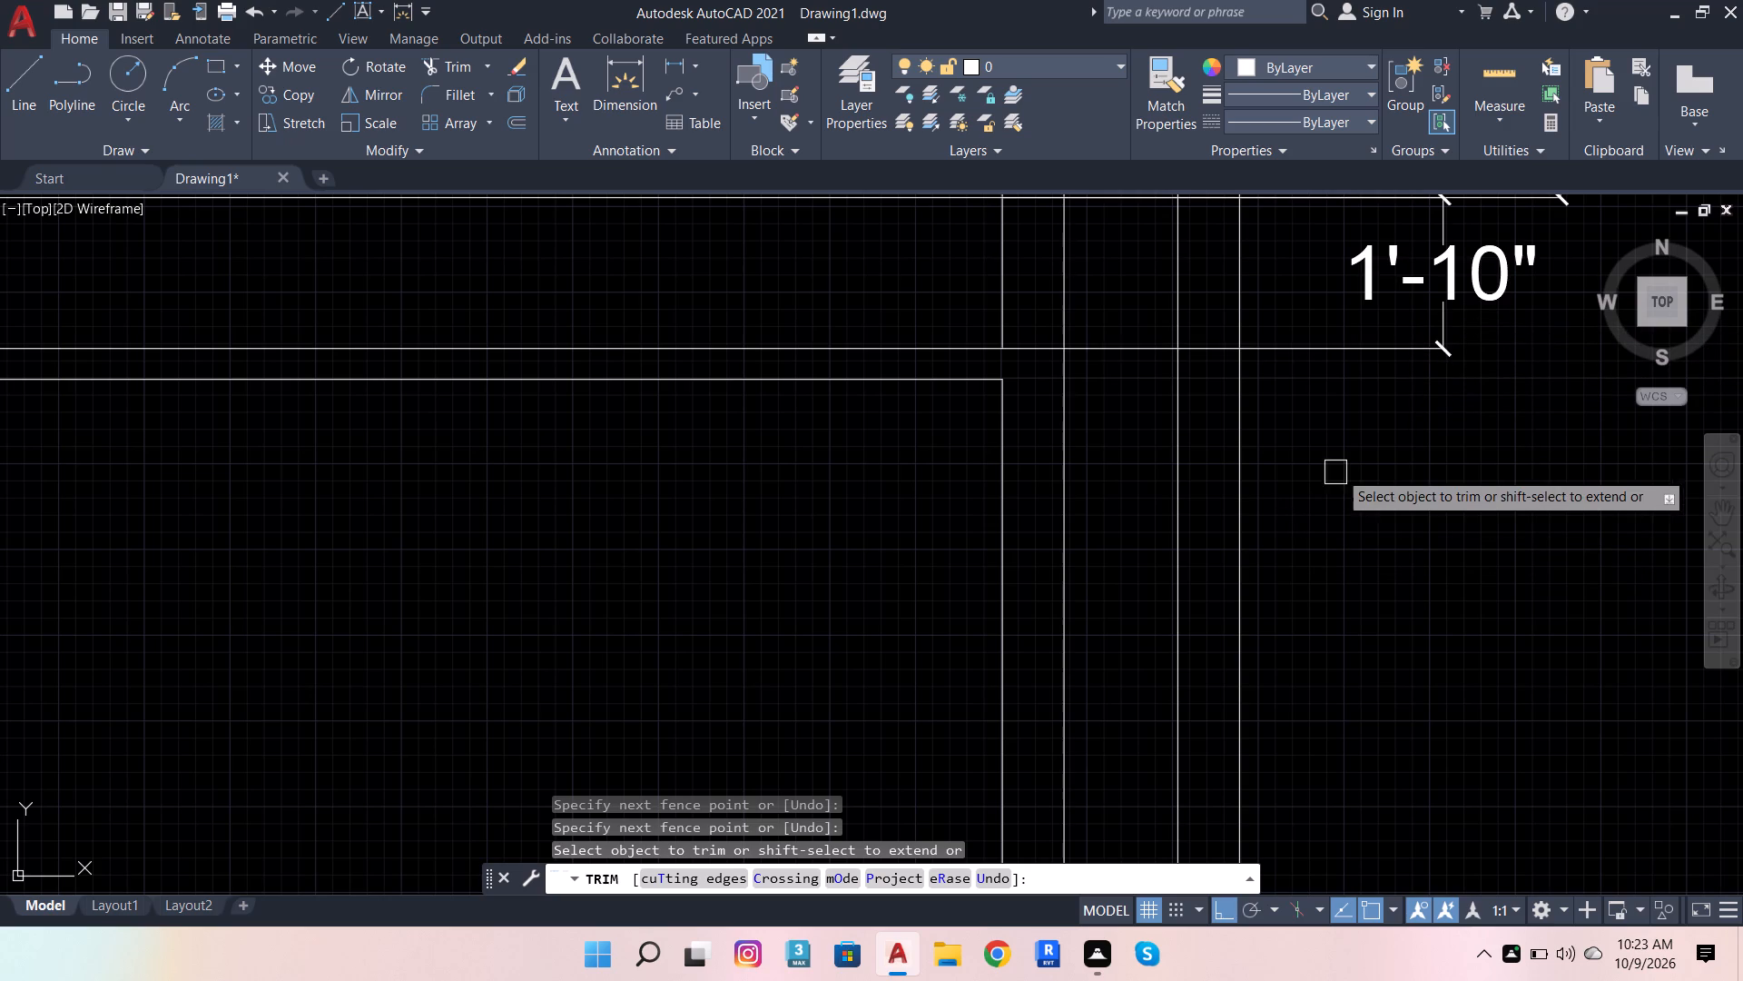
key(Escape)
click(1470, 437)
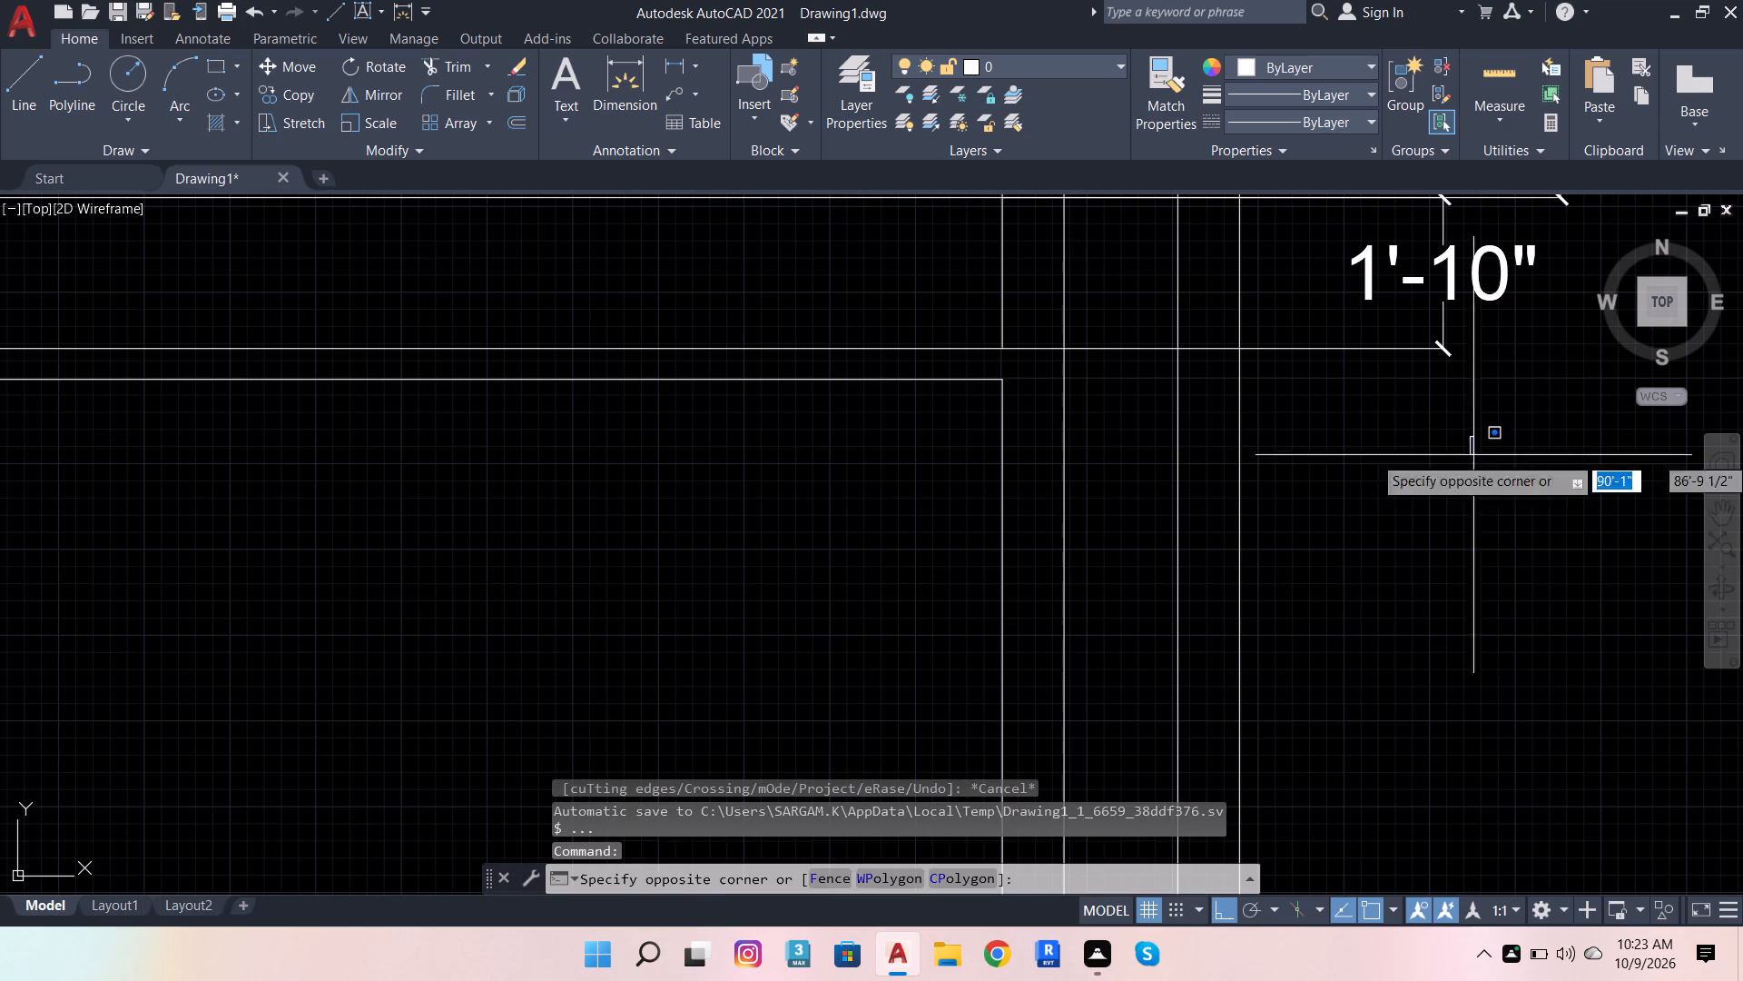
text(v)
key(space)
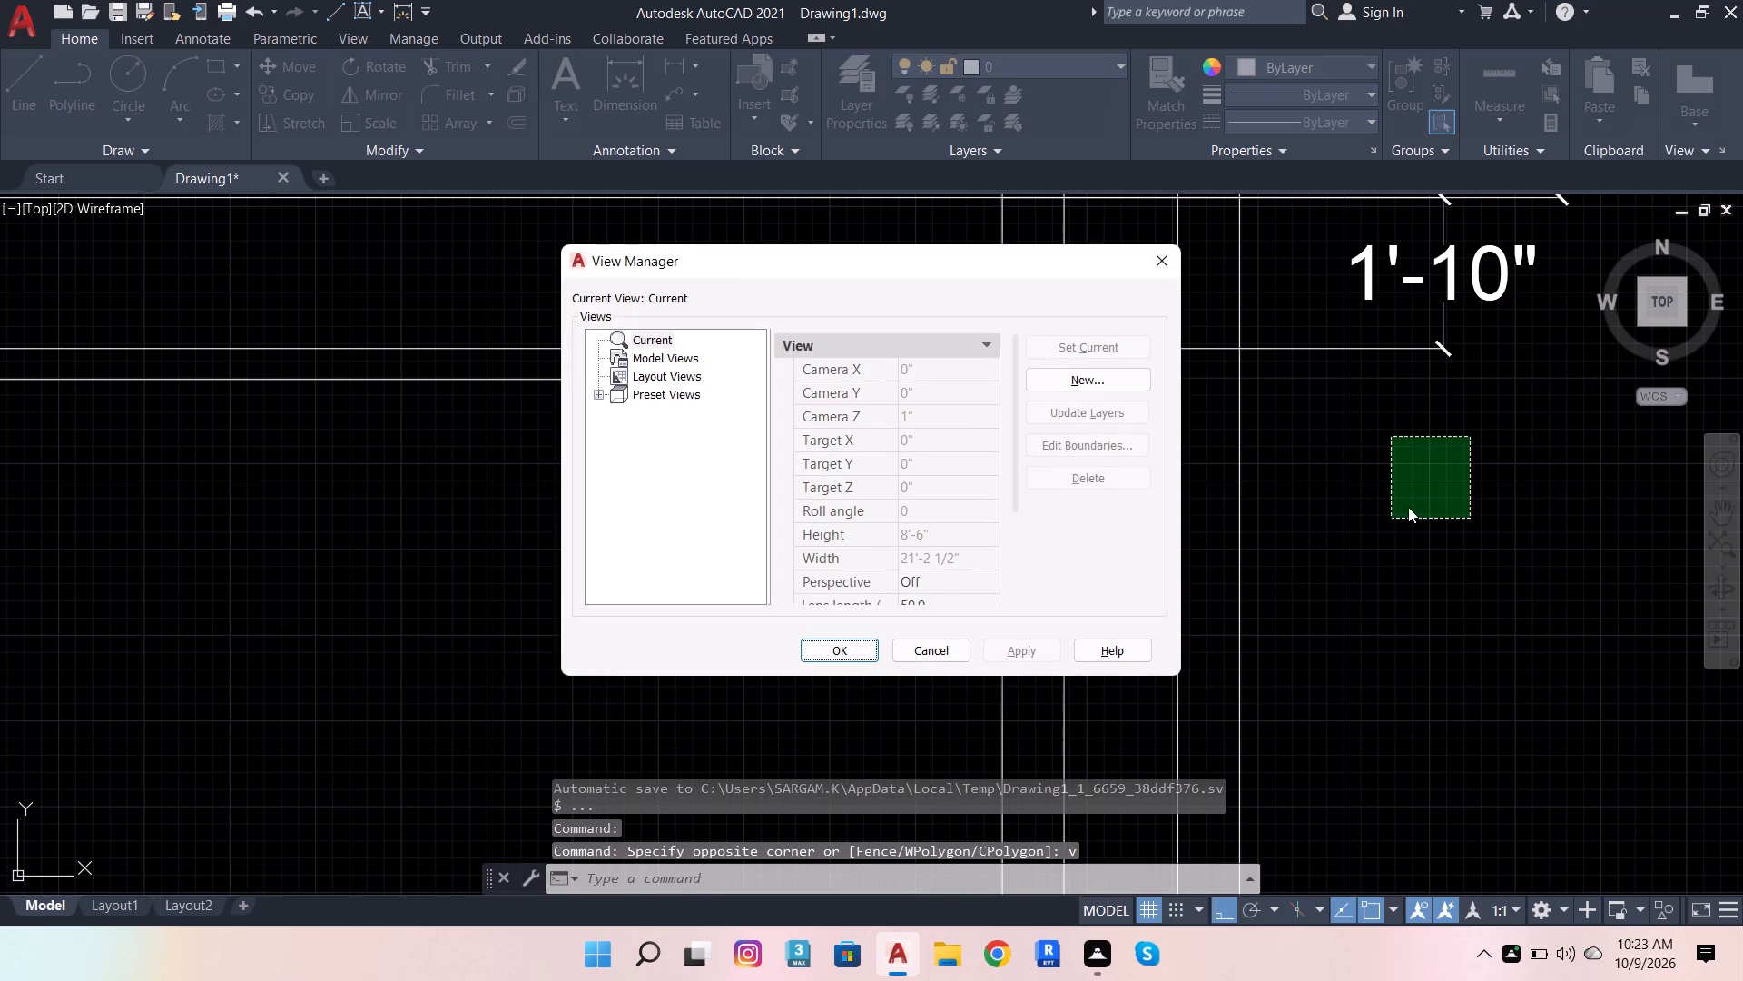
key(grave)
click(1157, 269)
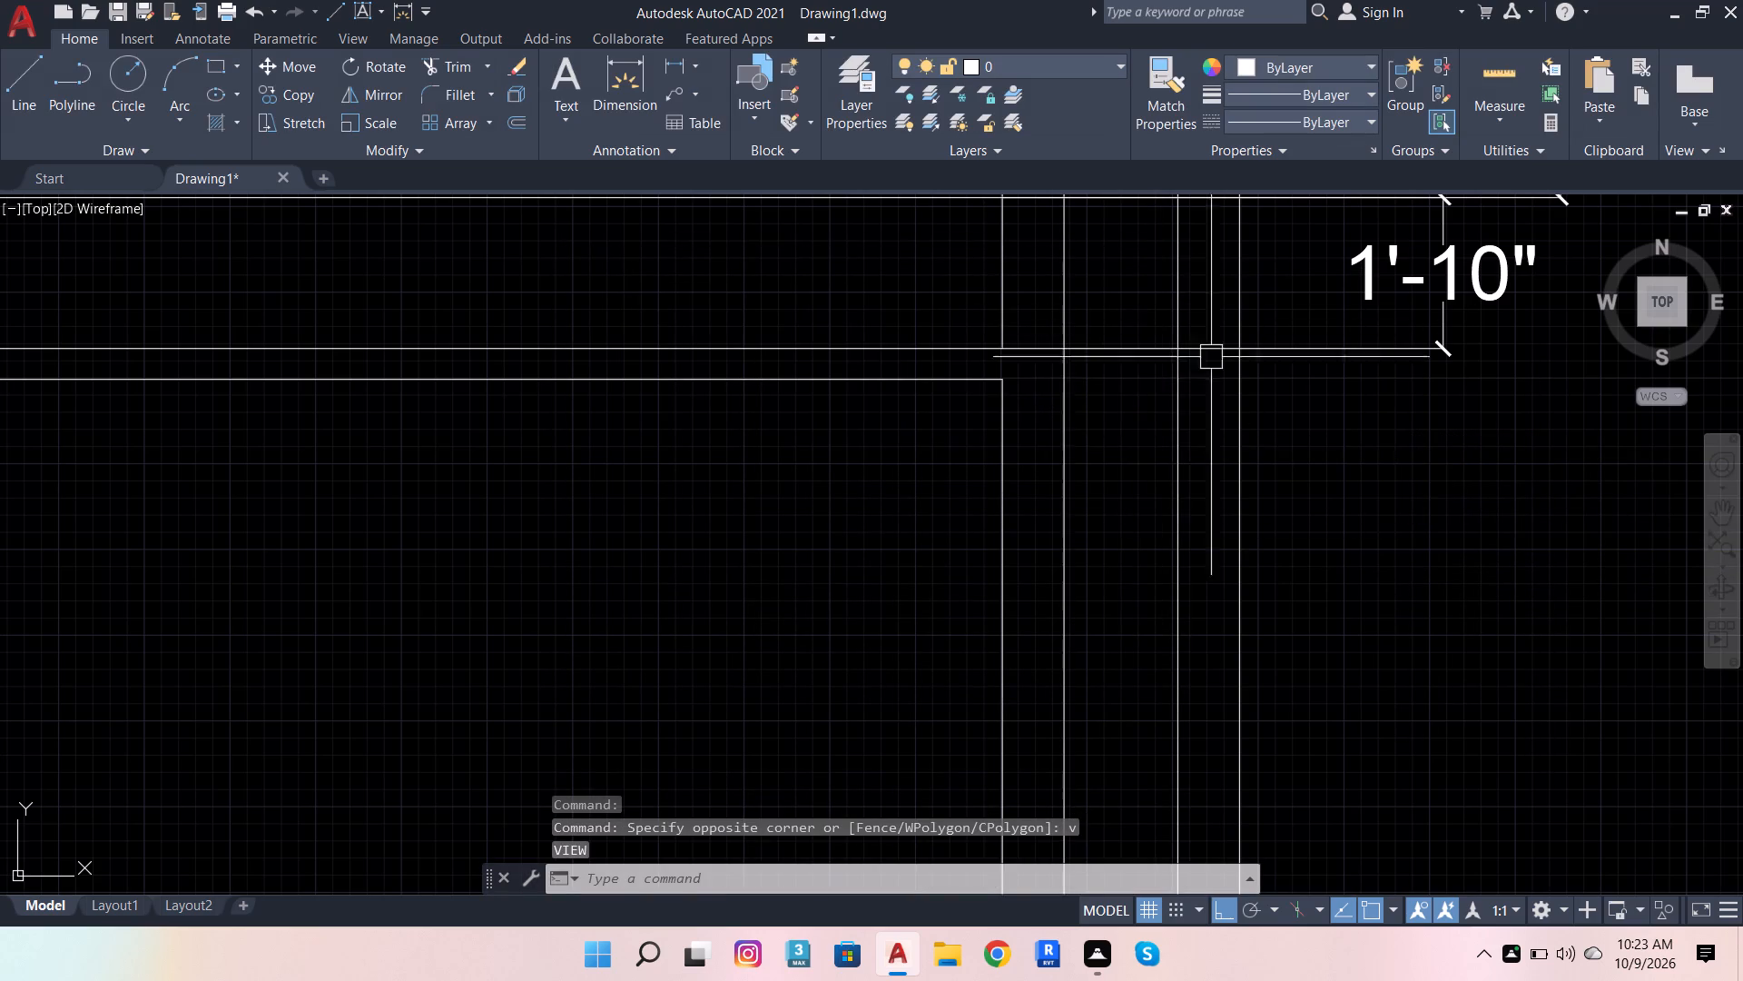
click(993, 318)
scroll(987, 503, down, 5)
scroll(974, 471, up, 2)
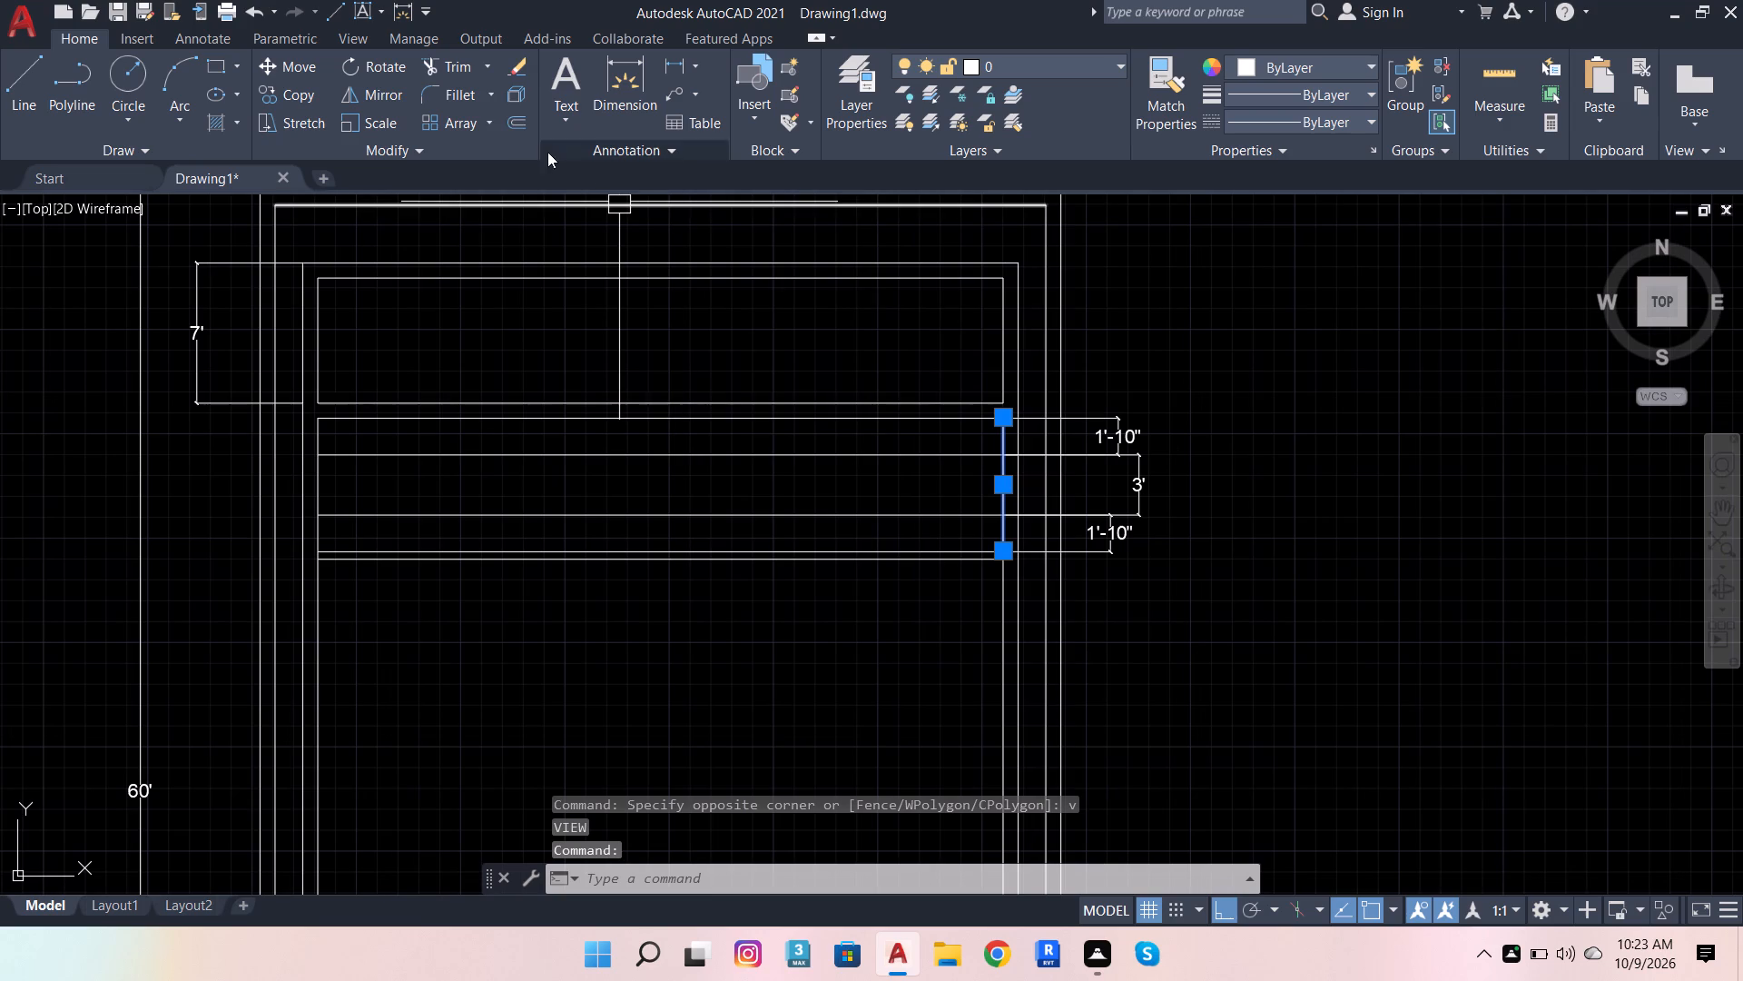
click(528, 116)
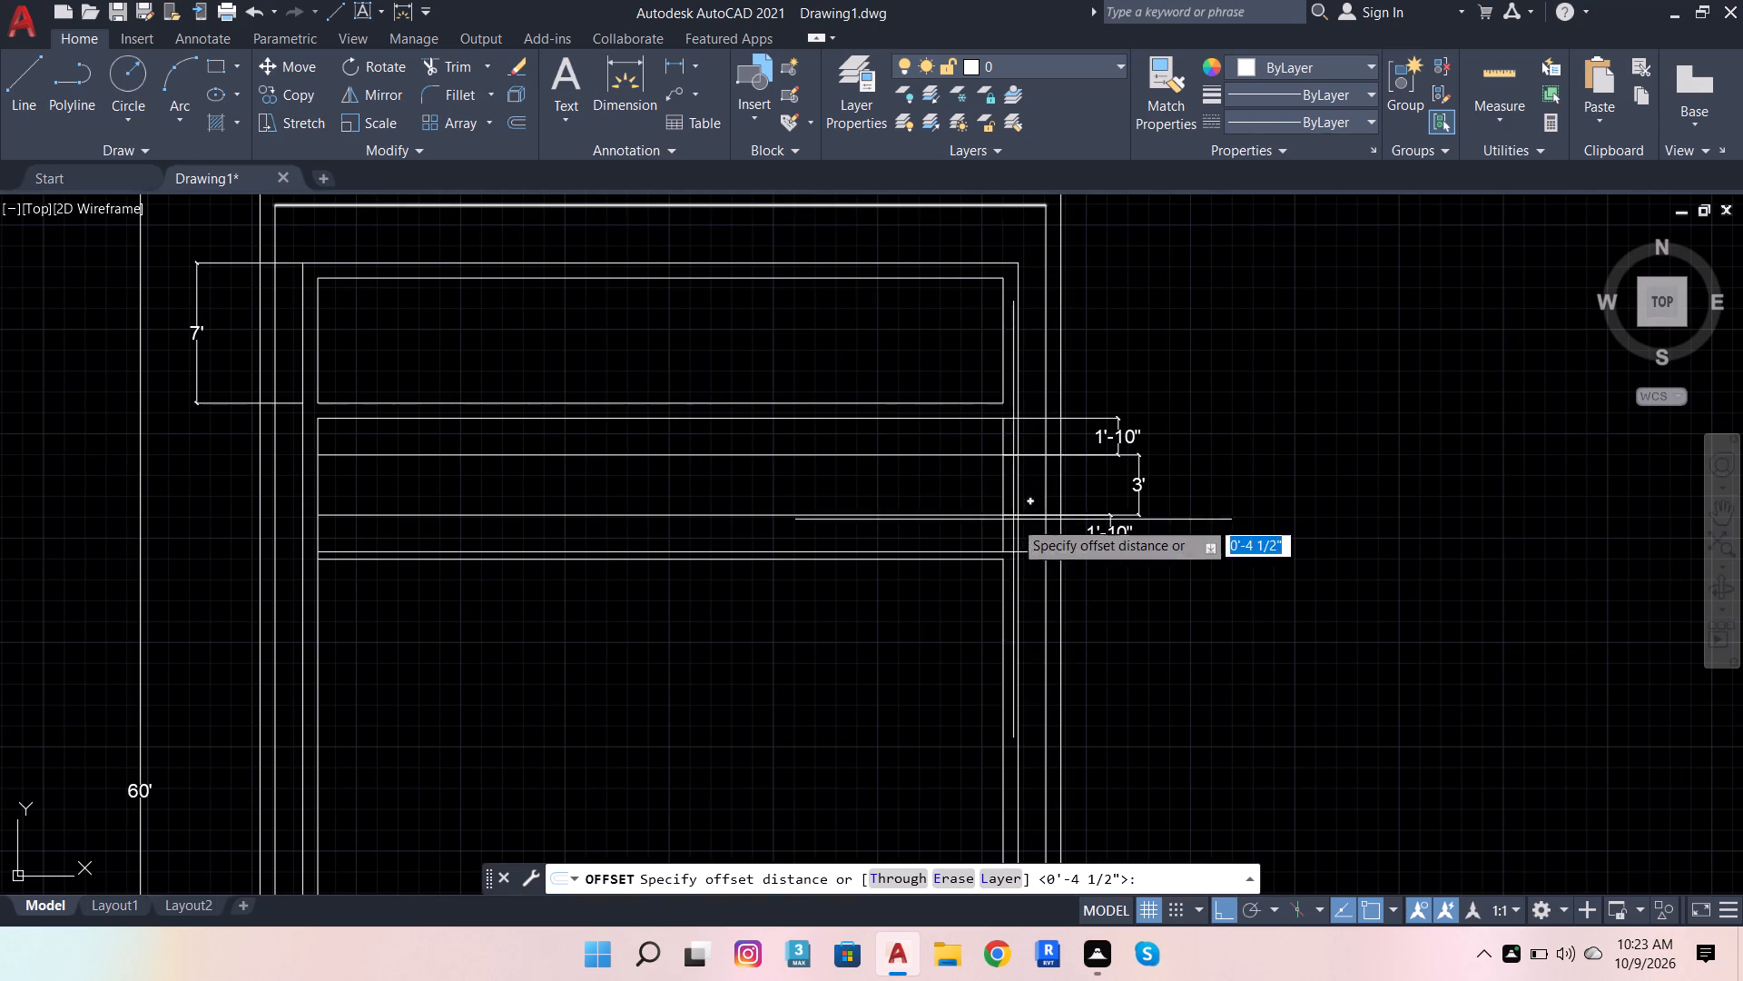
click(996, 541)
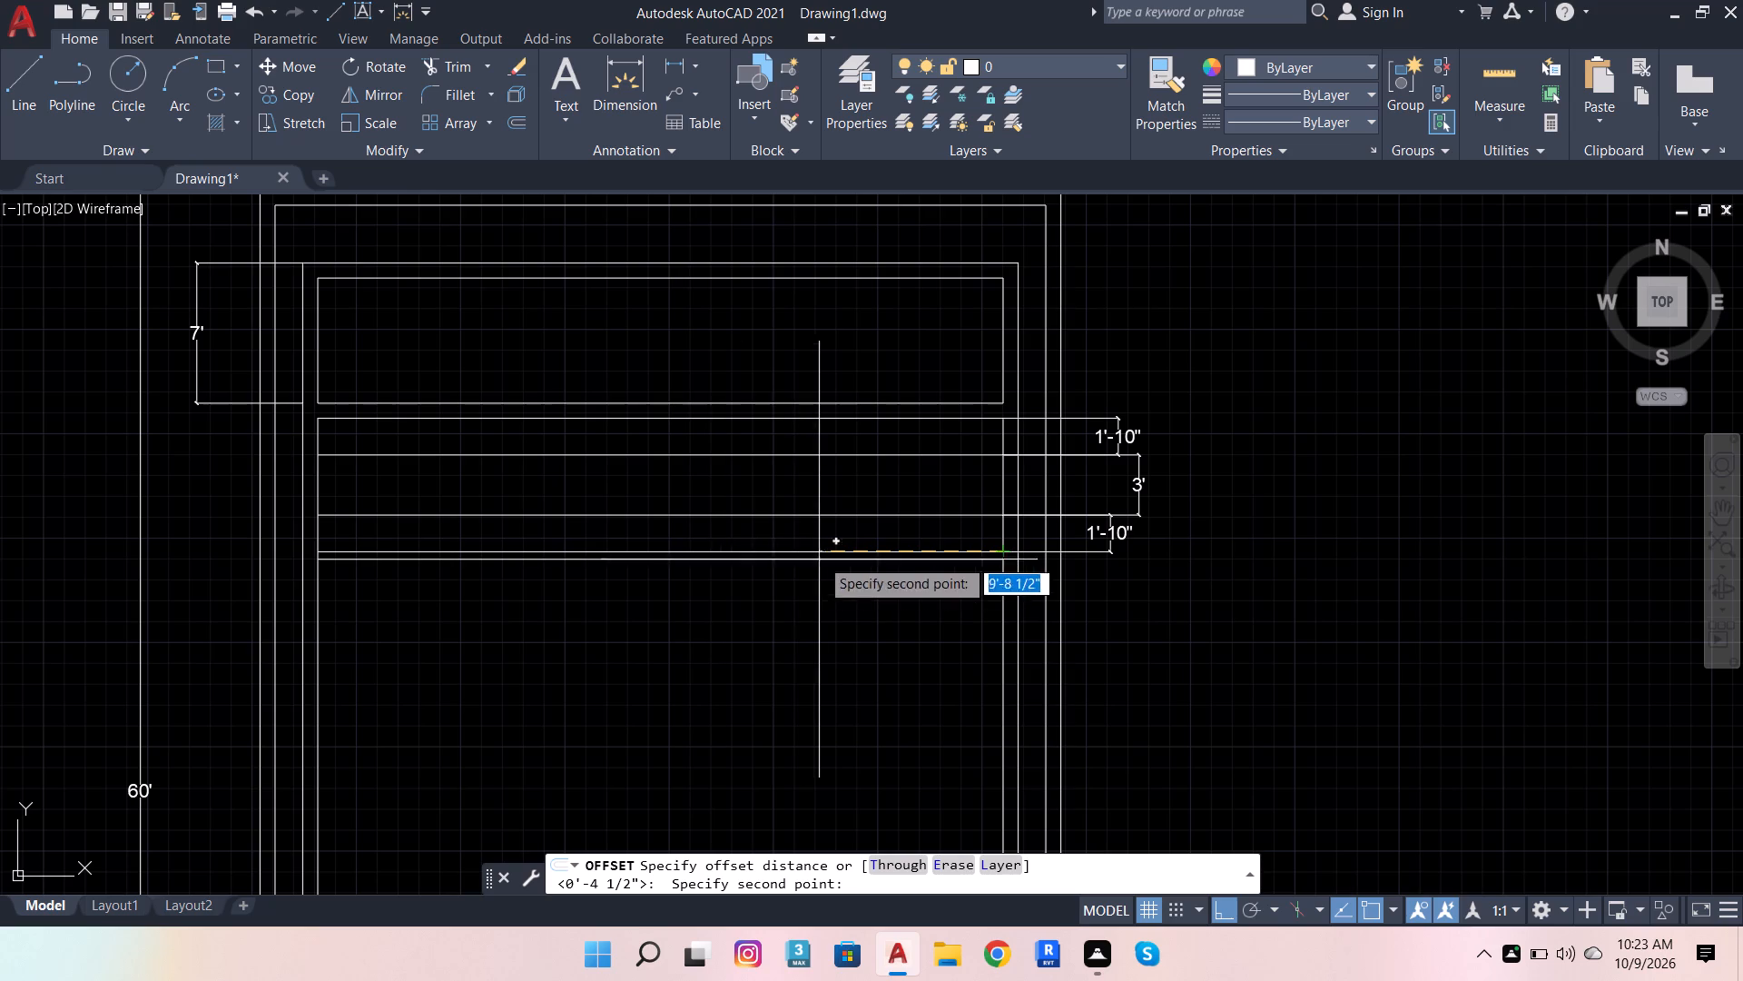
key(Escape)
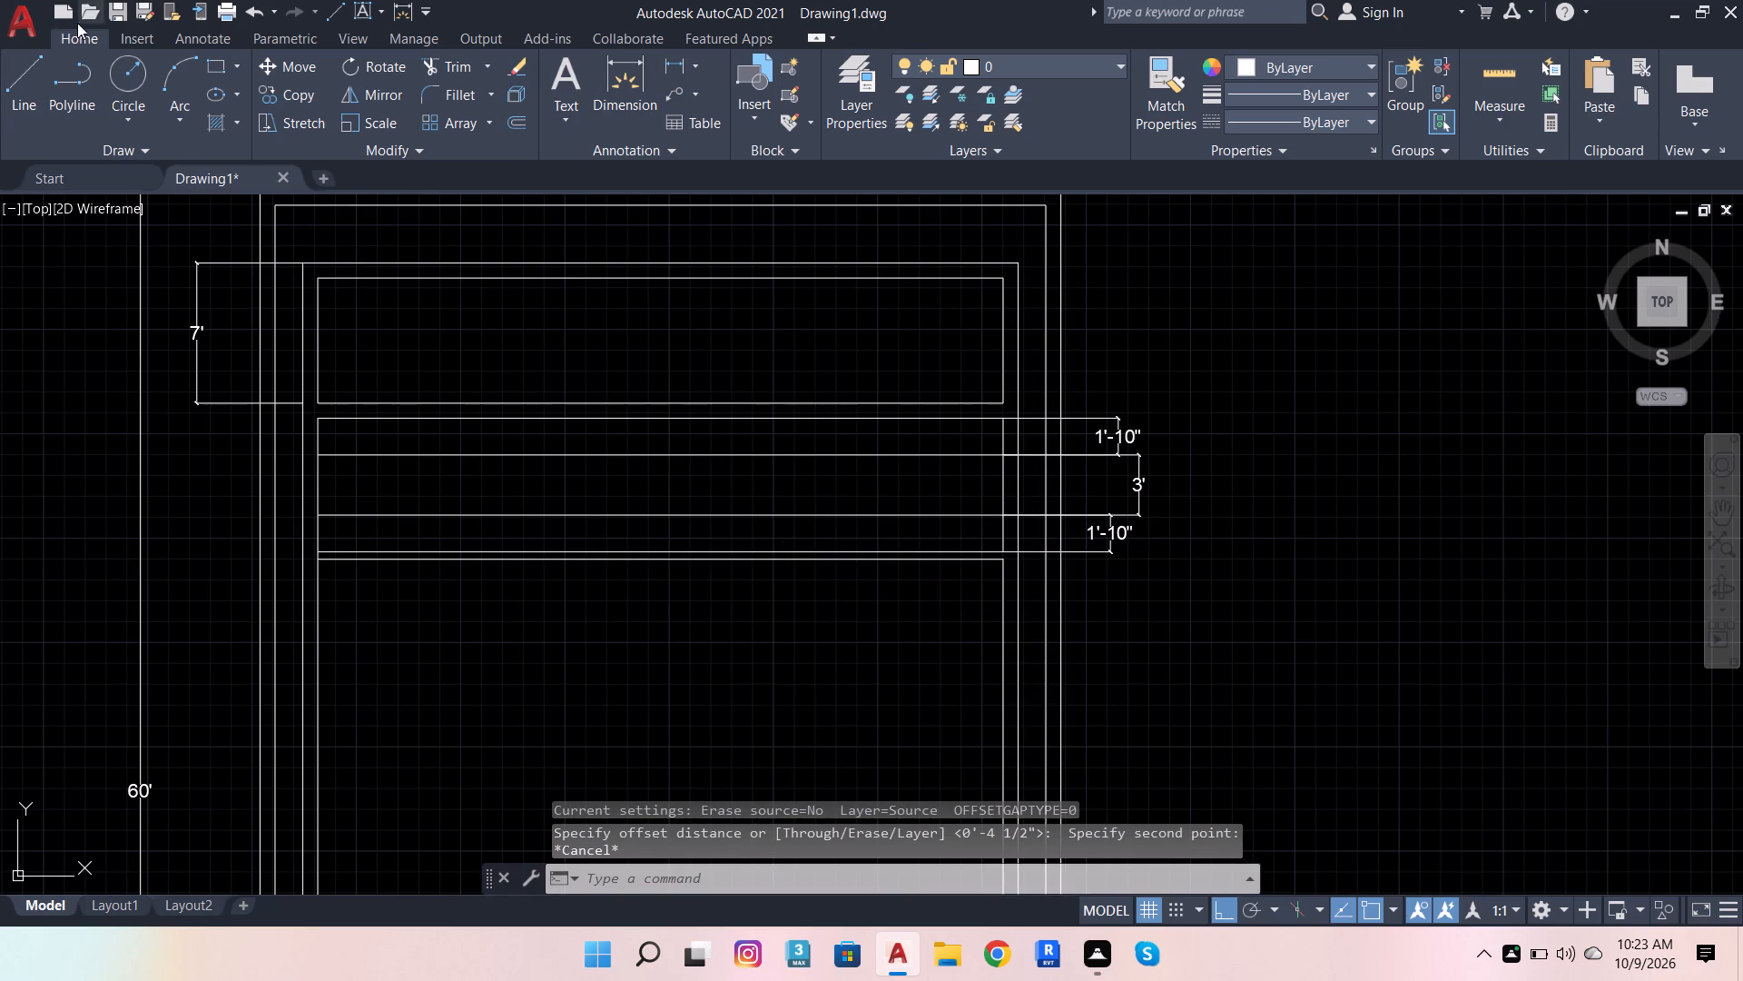
Draw a closed 9" wide by 2' high rectangle with lines in the empty space to the right of the plan.
click(23, 67)
click(1355, 571)
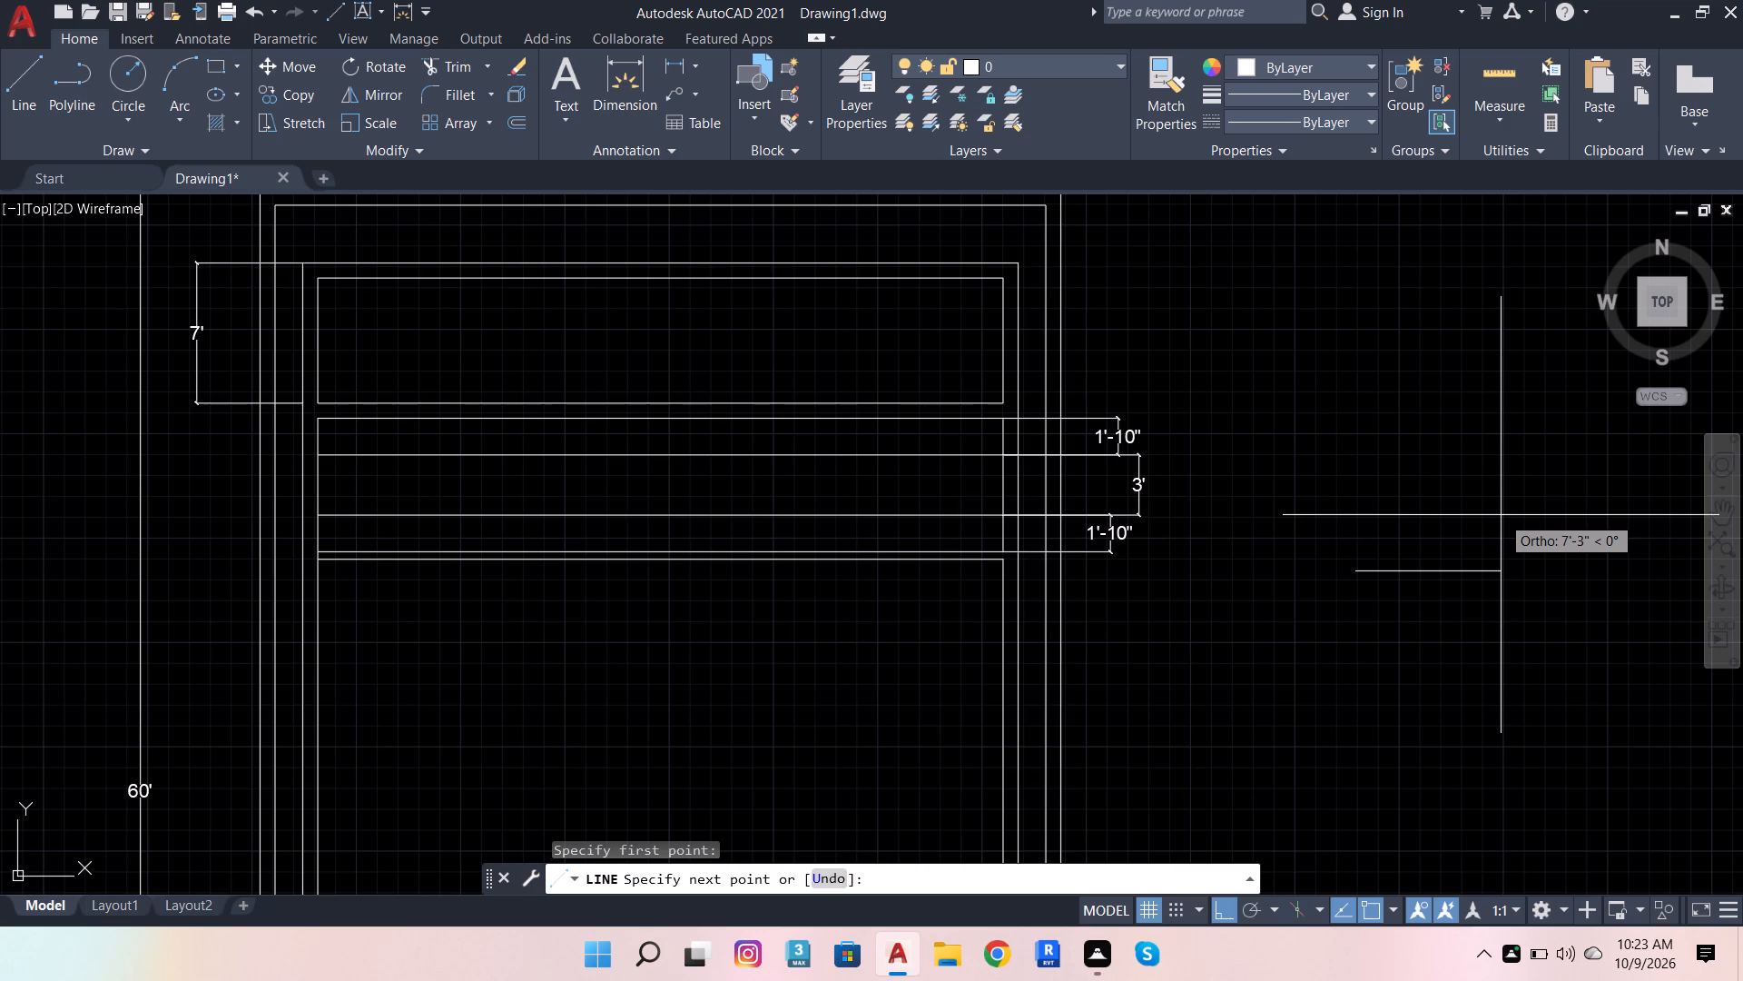
key(9)
key(Return)
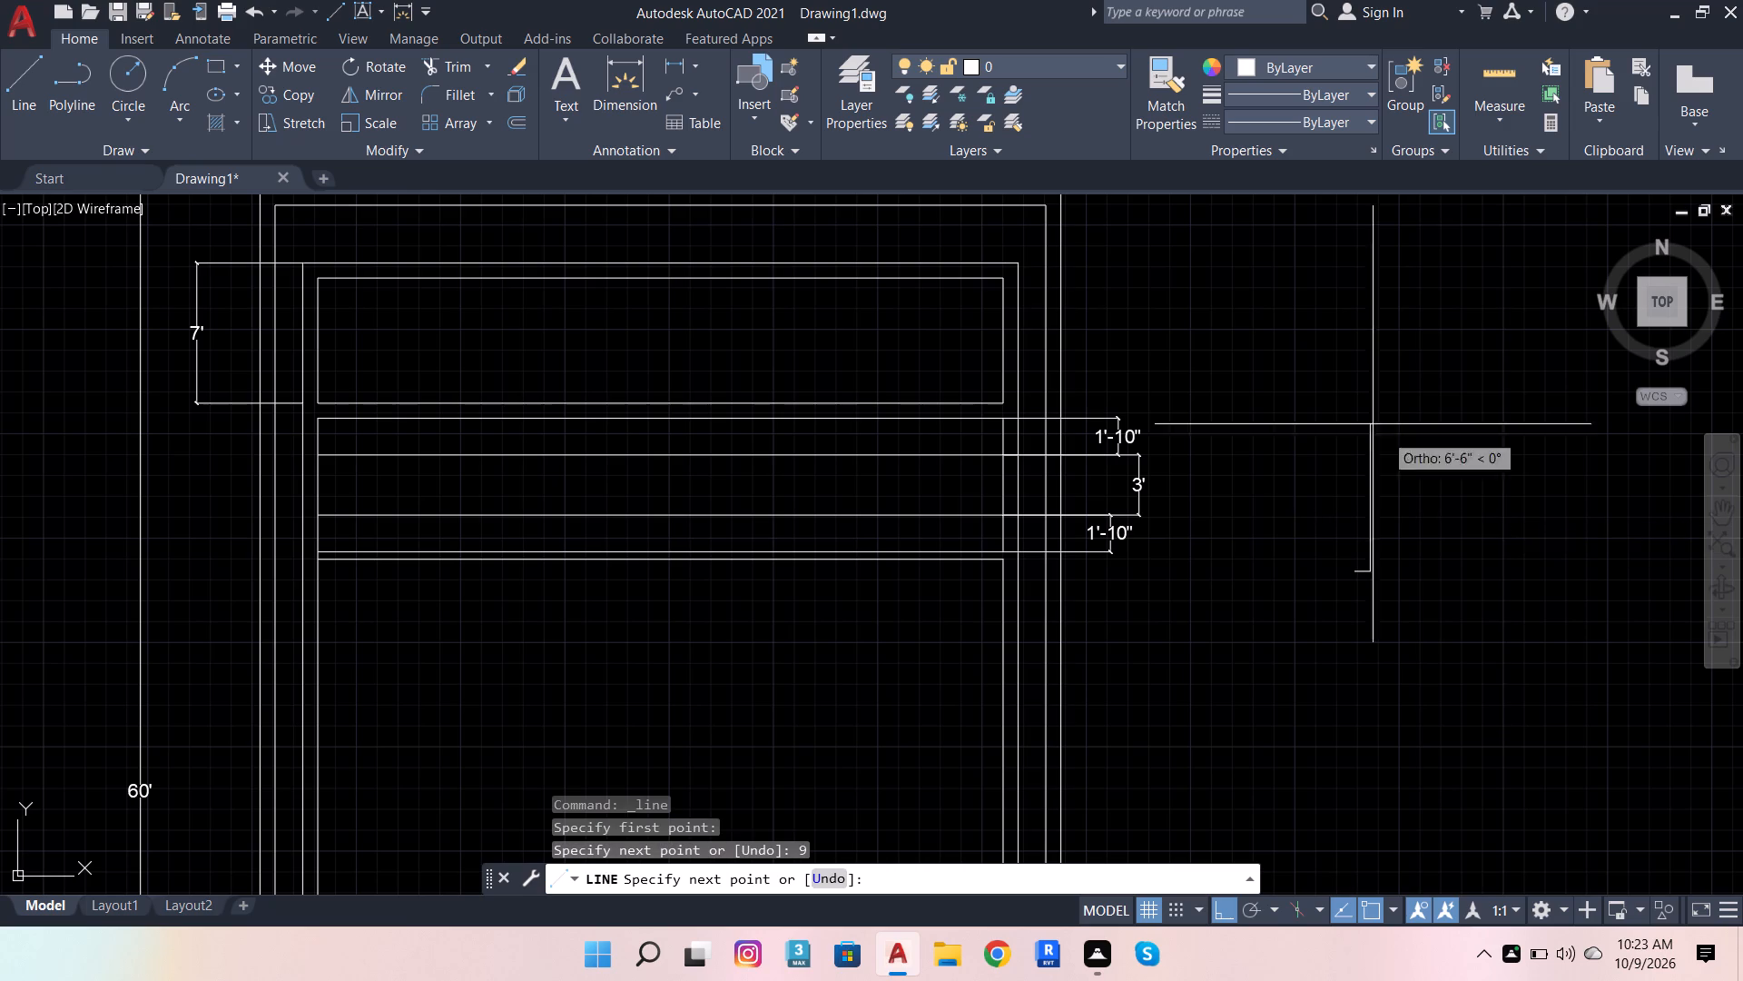
text(2')
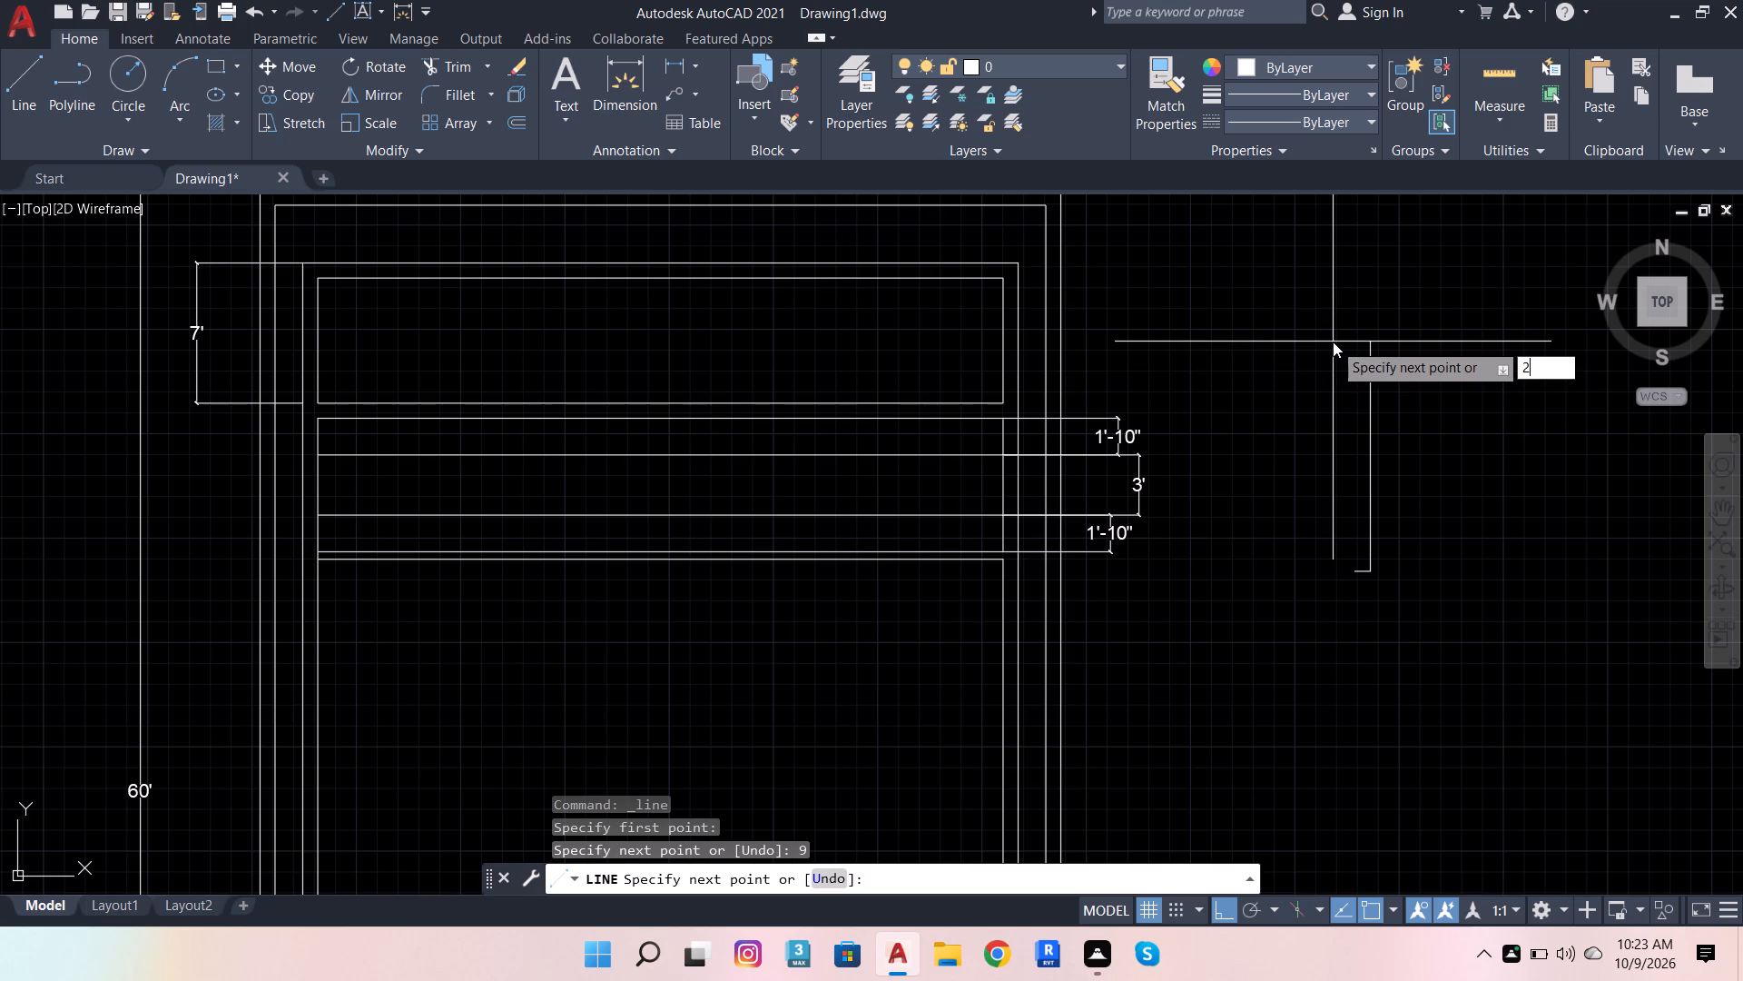
key(Return)
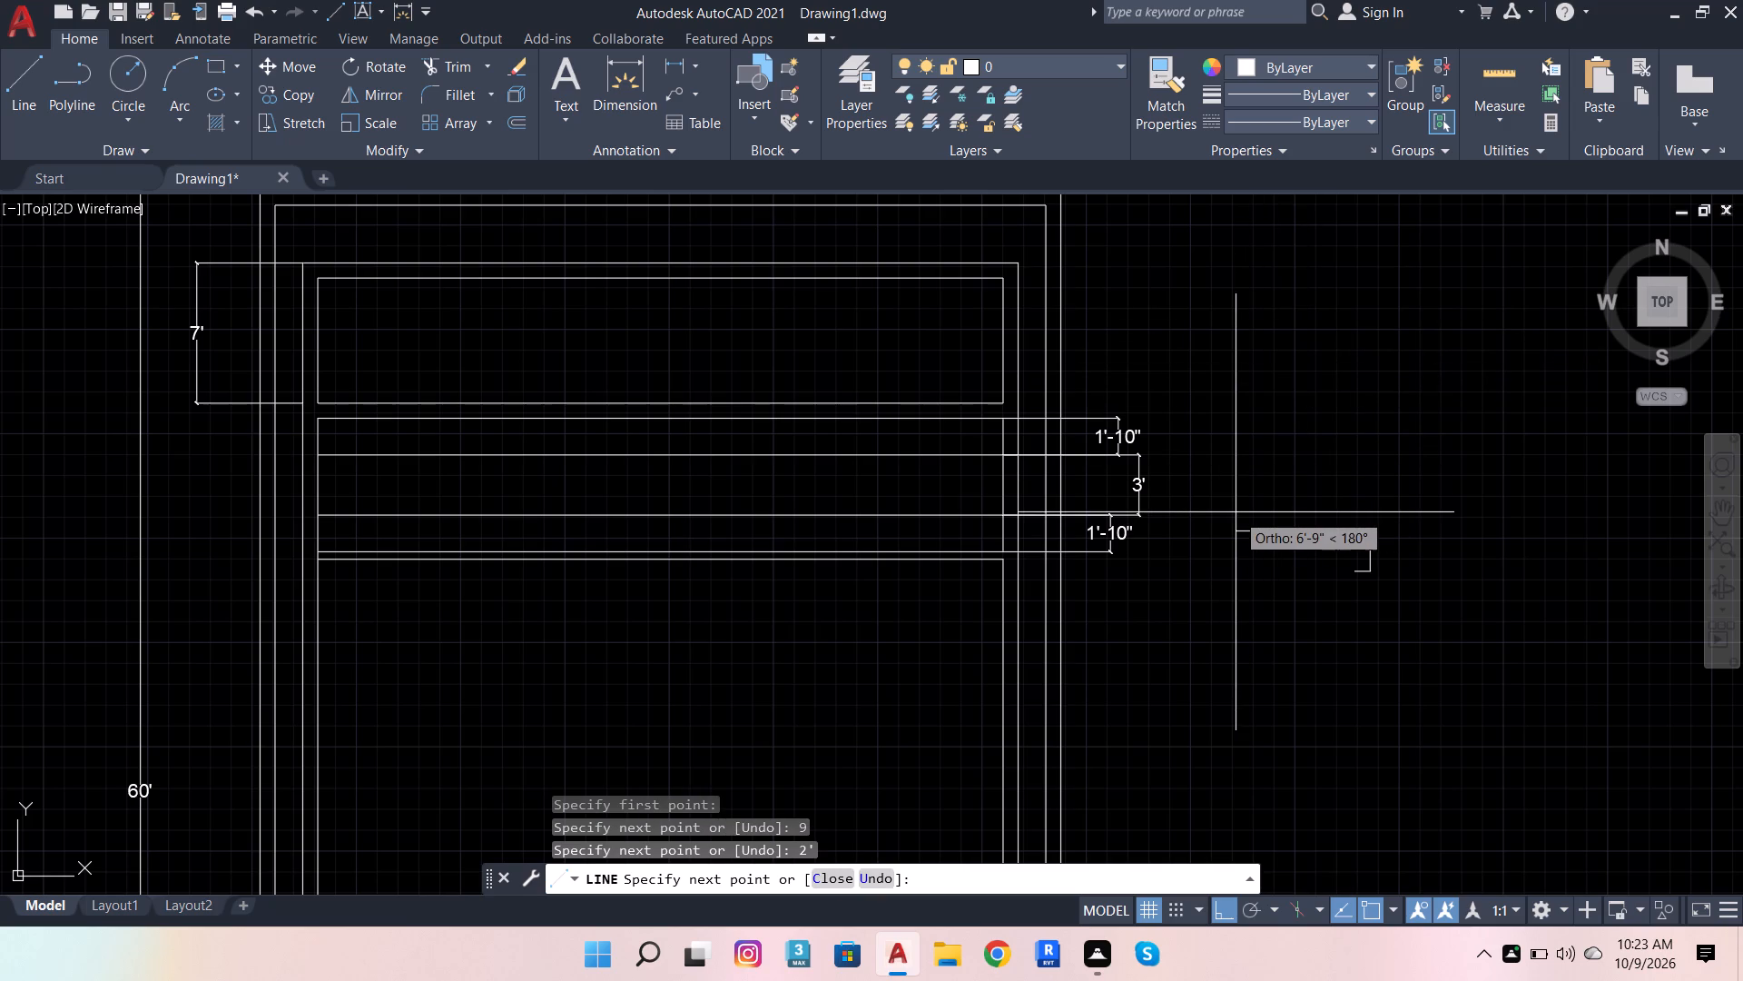
key(9)
key(Return)
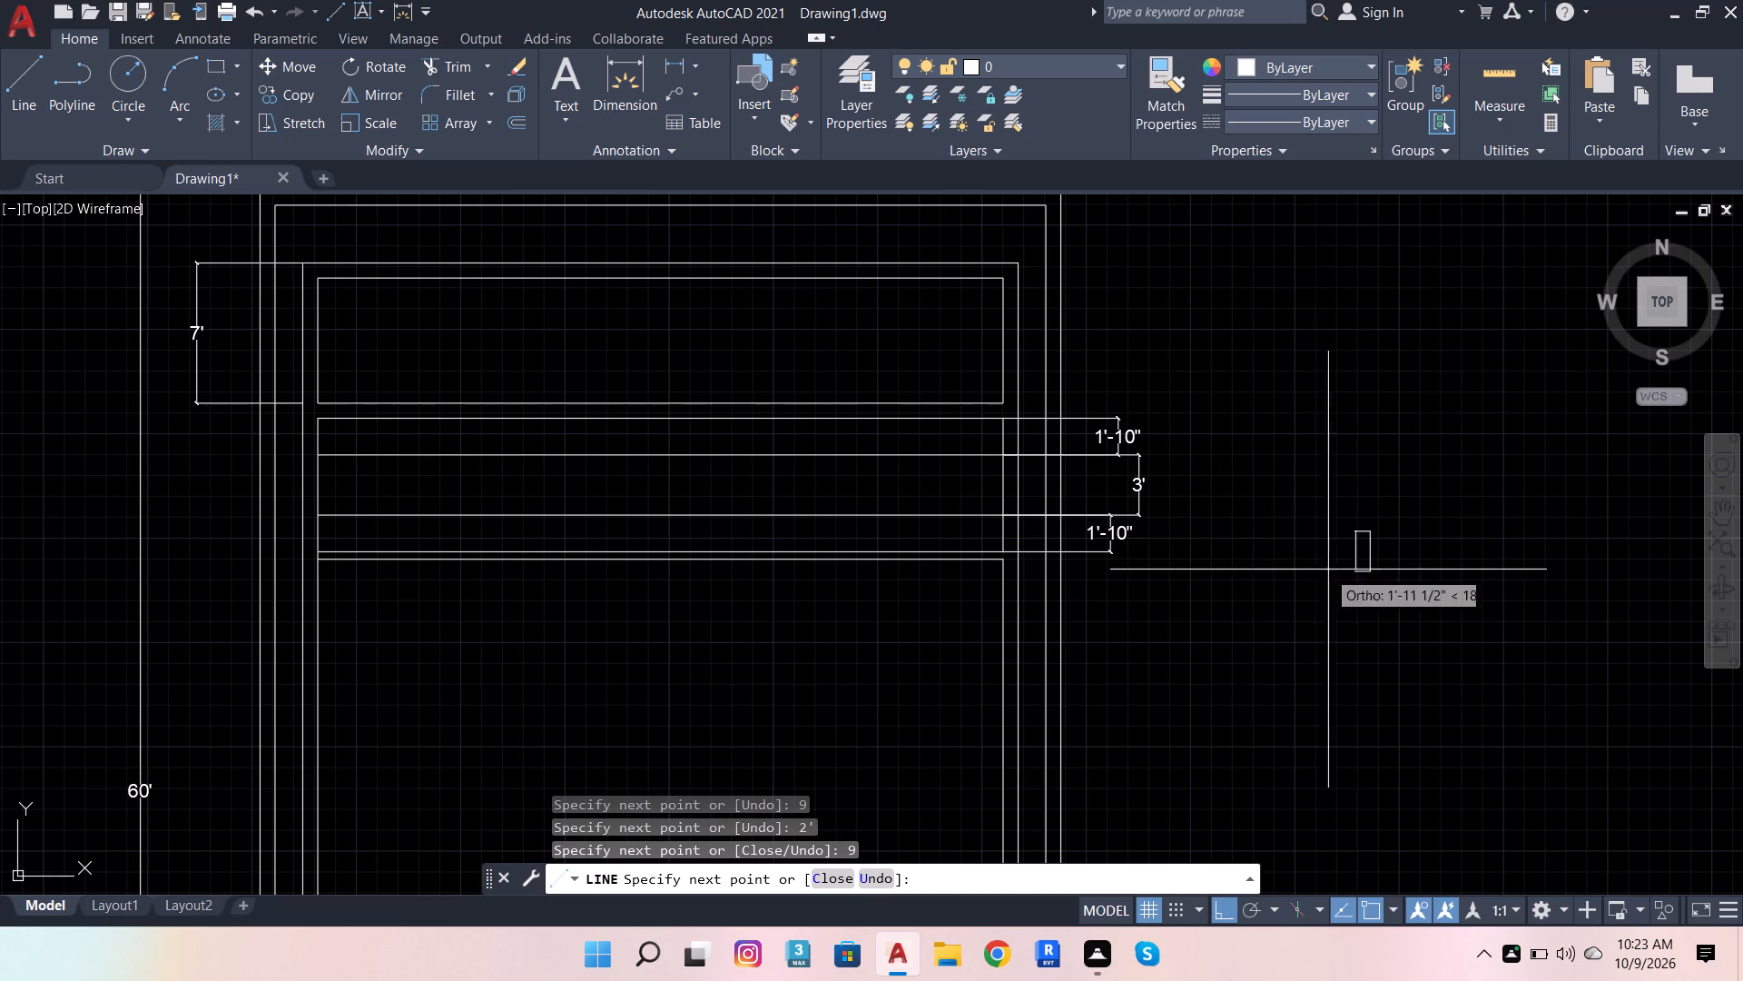
click(1354, 574)
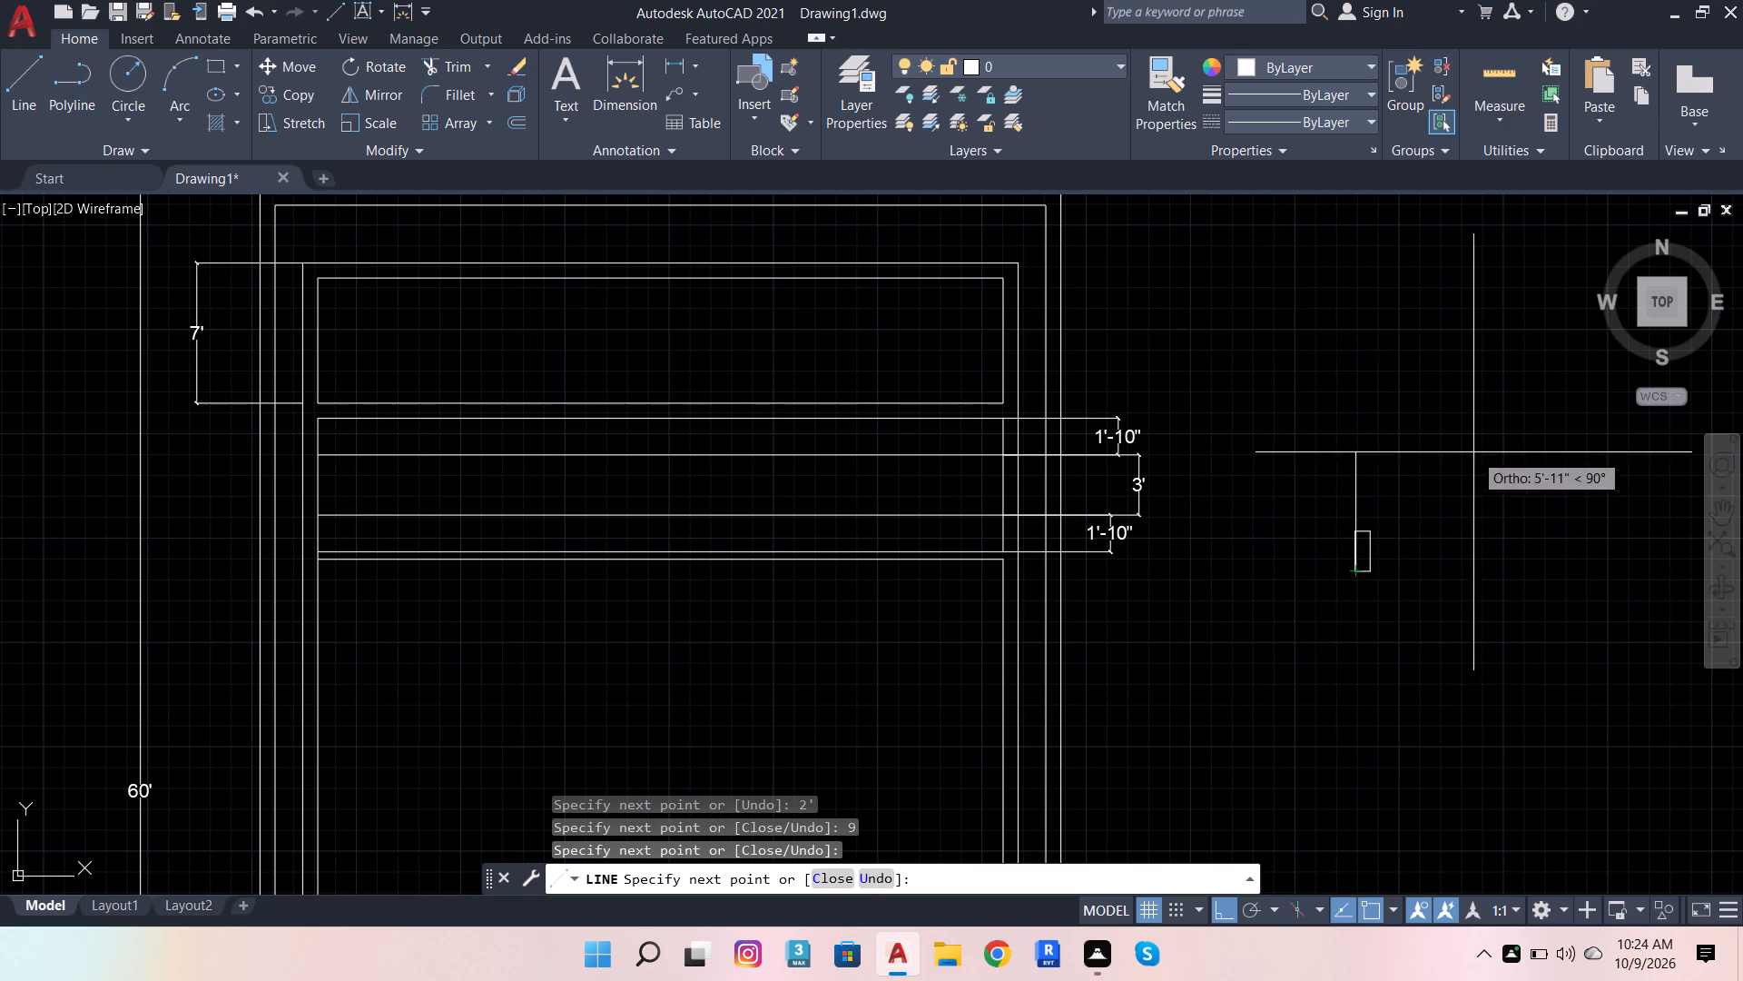
key(space)
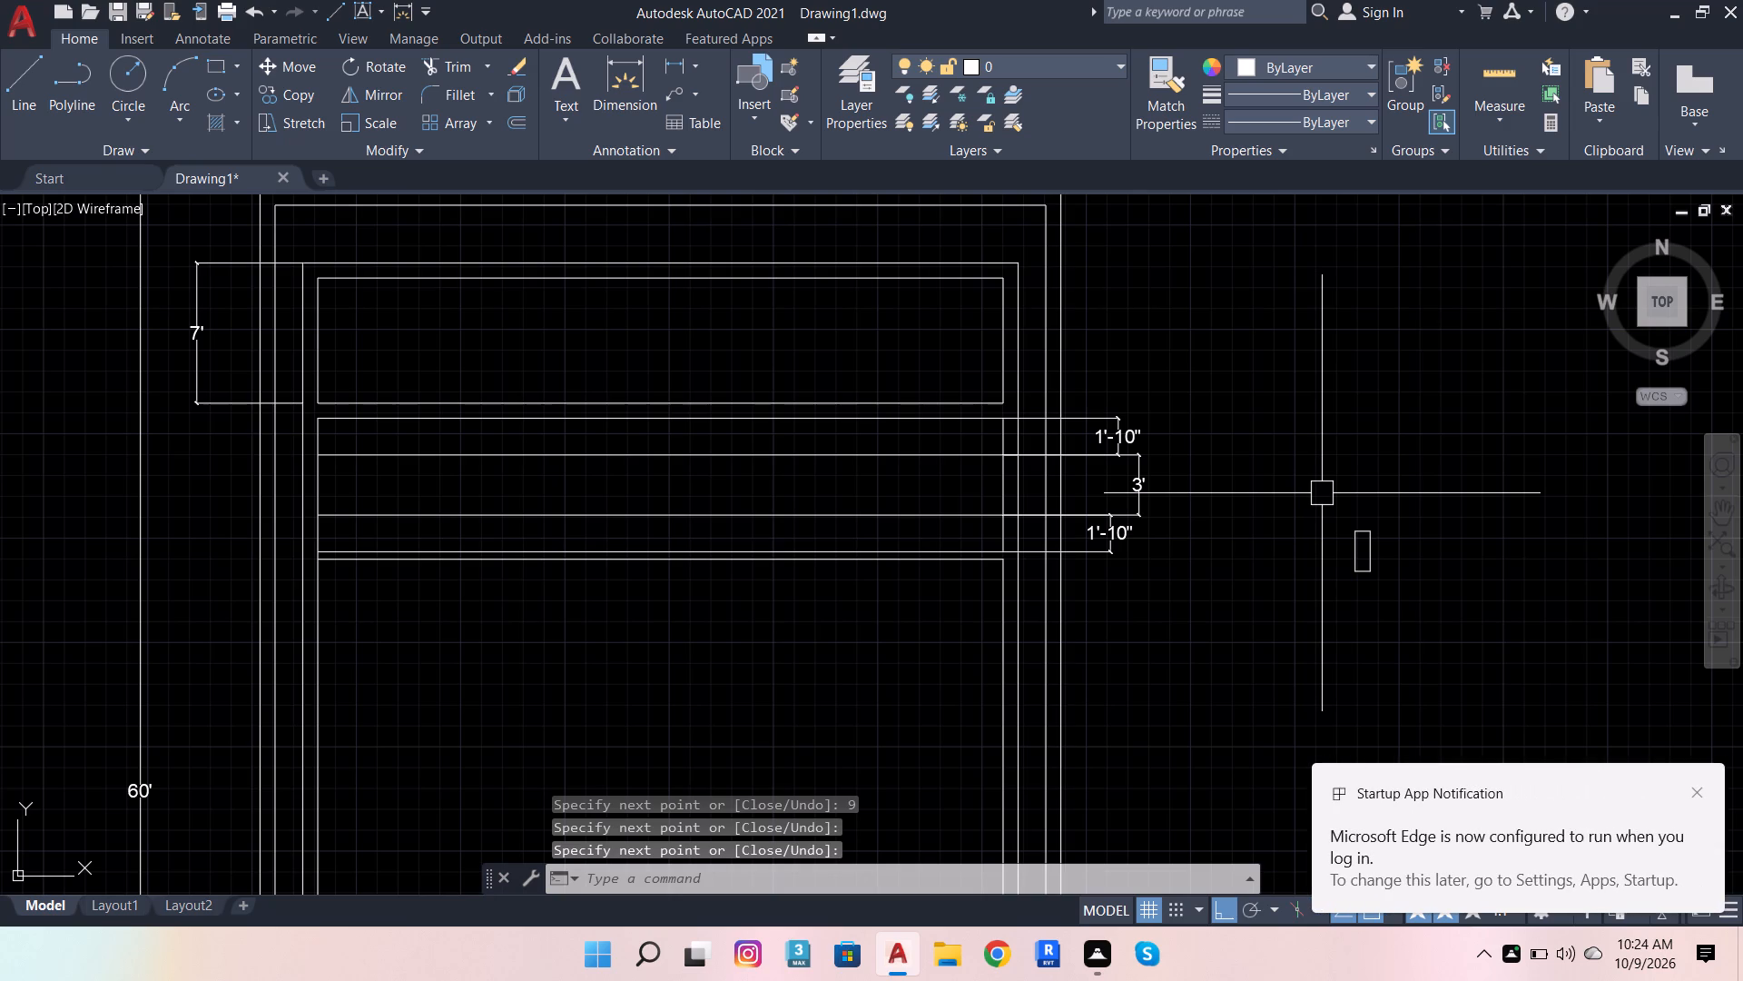
Create a new layer and set its colour to red, index colour 12.
key(l)
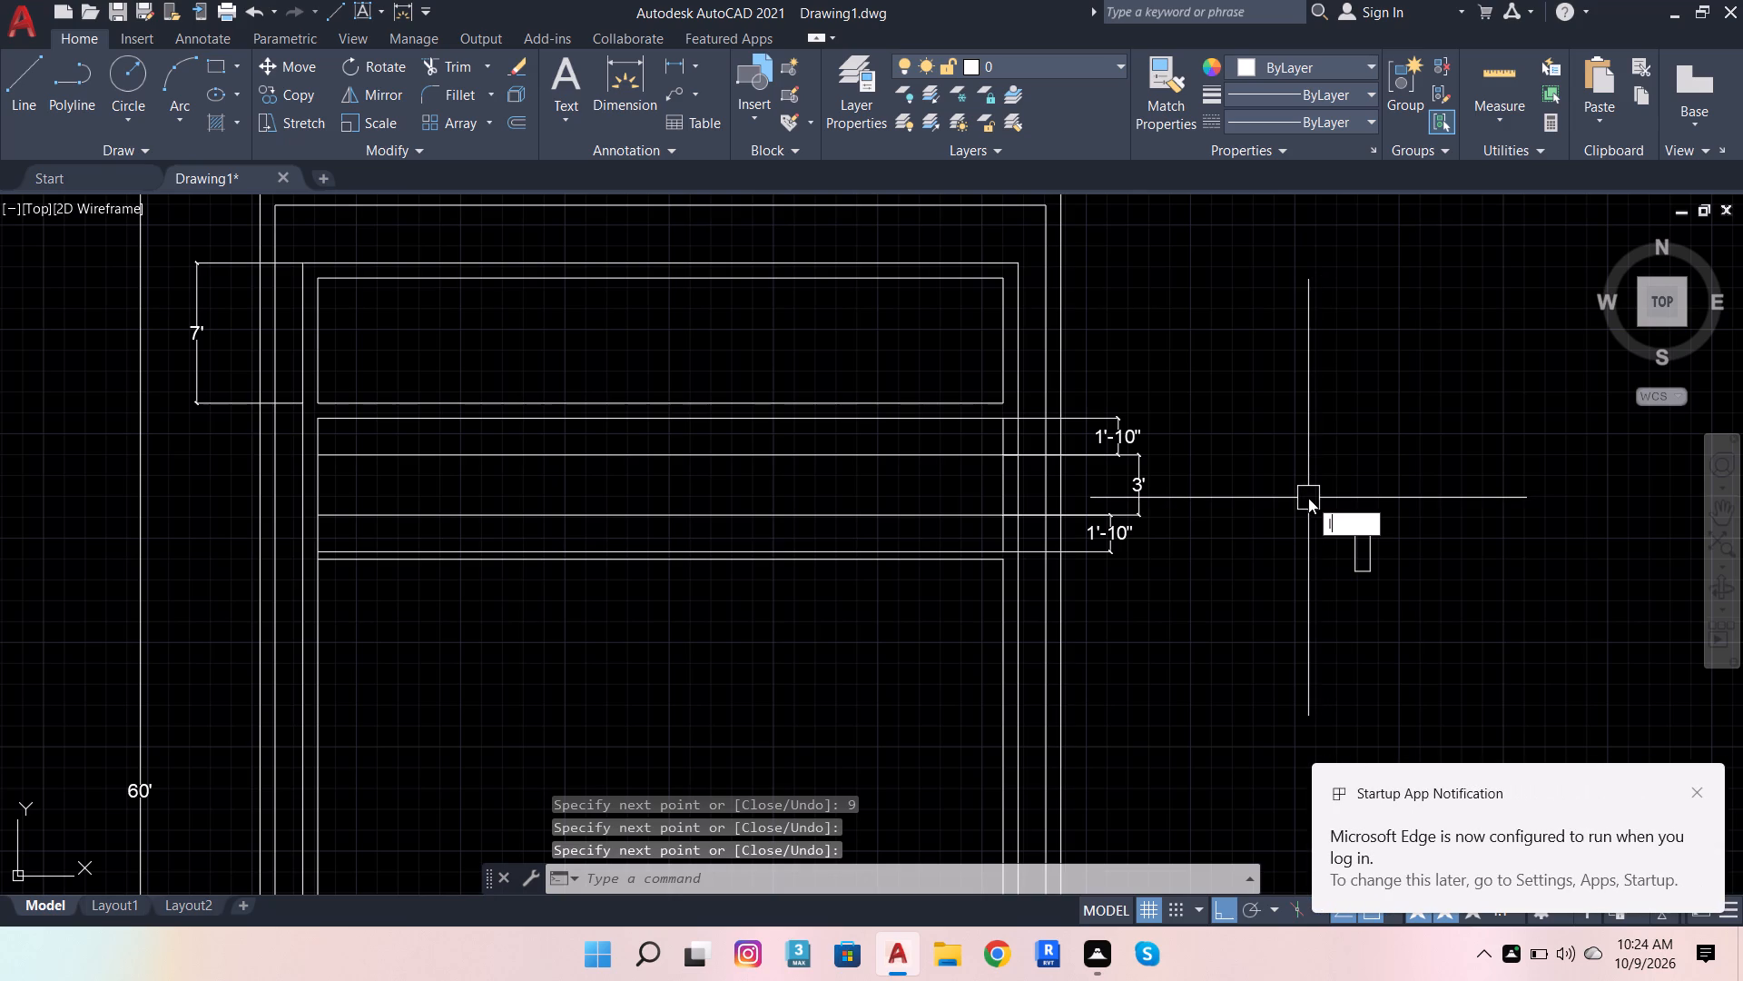
key(a)
key(y)
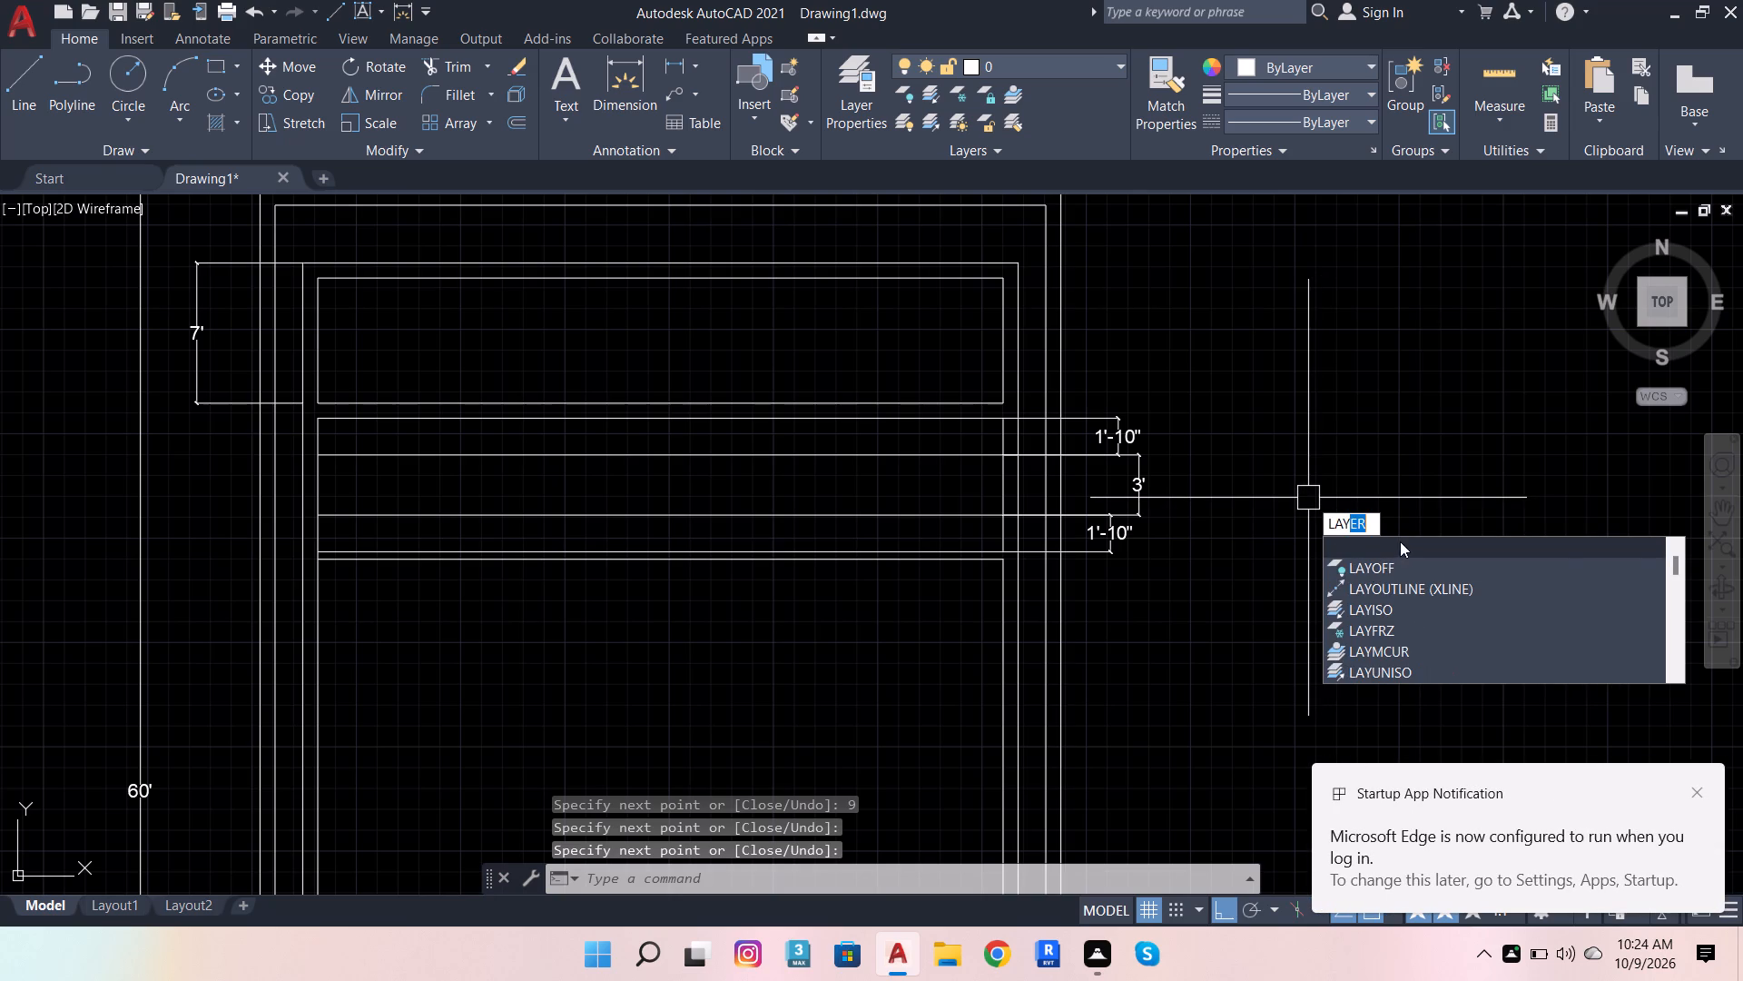
click(1400, 541)
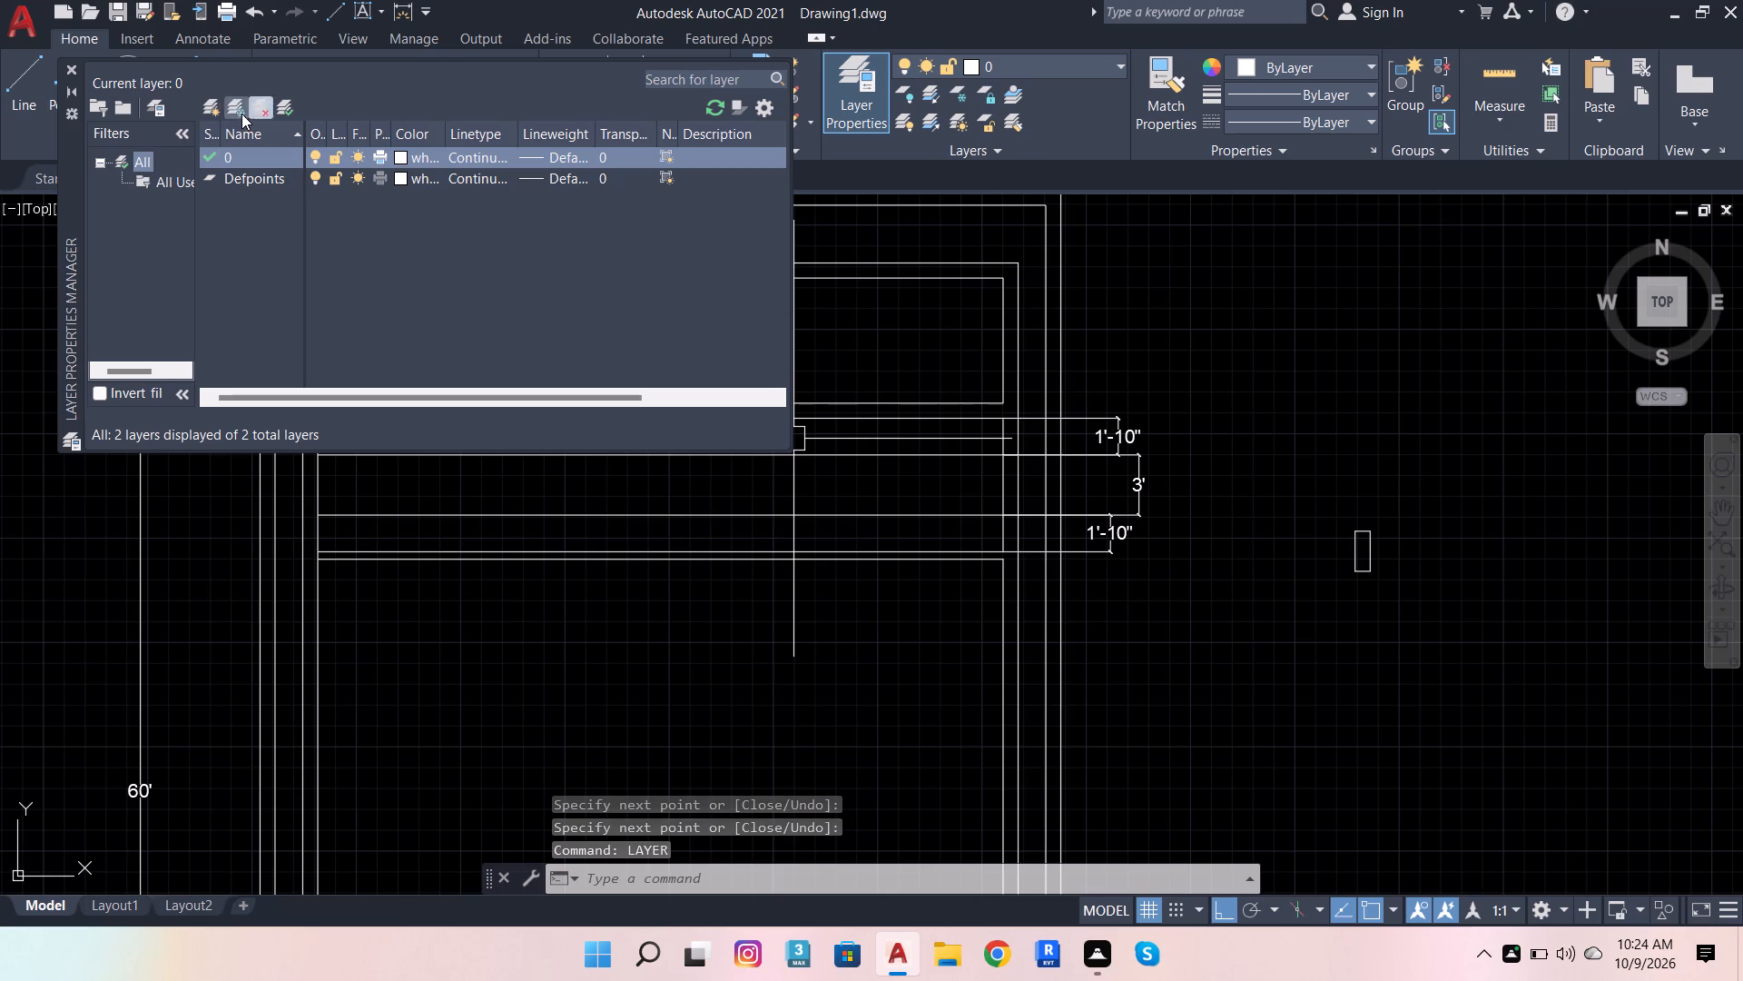
click(211, 108)
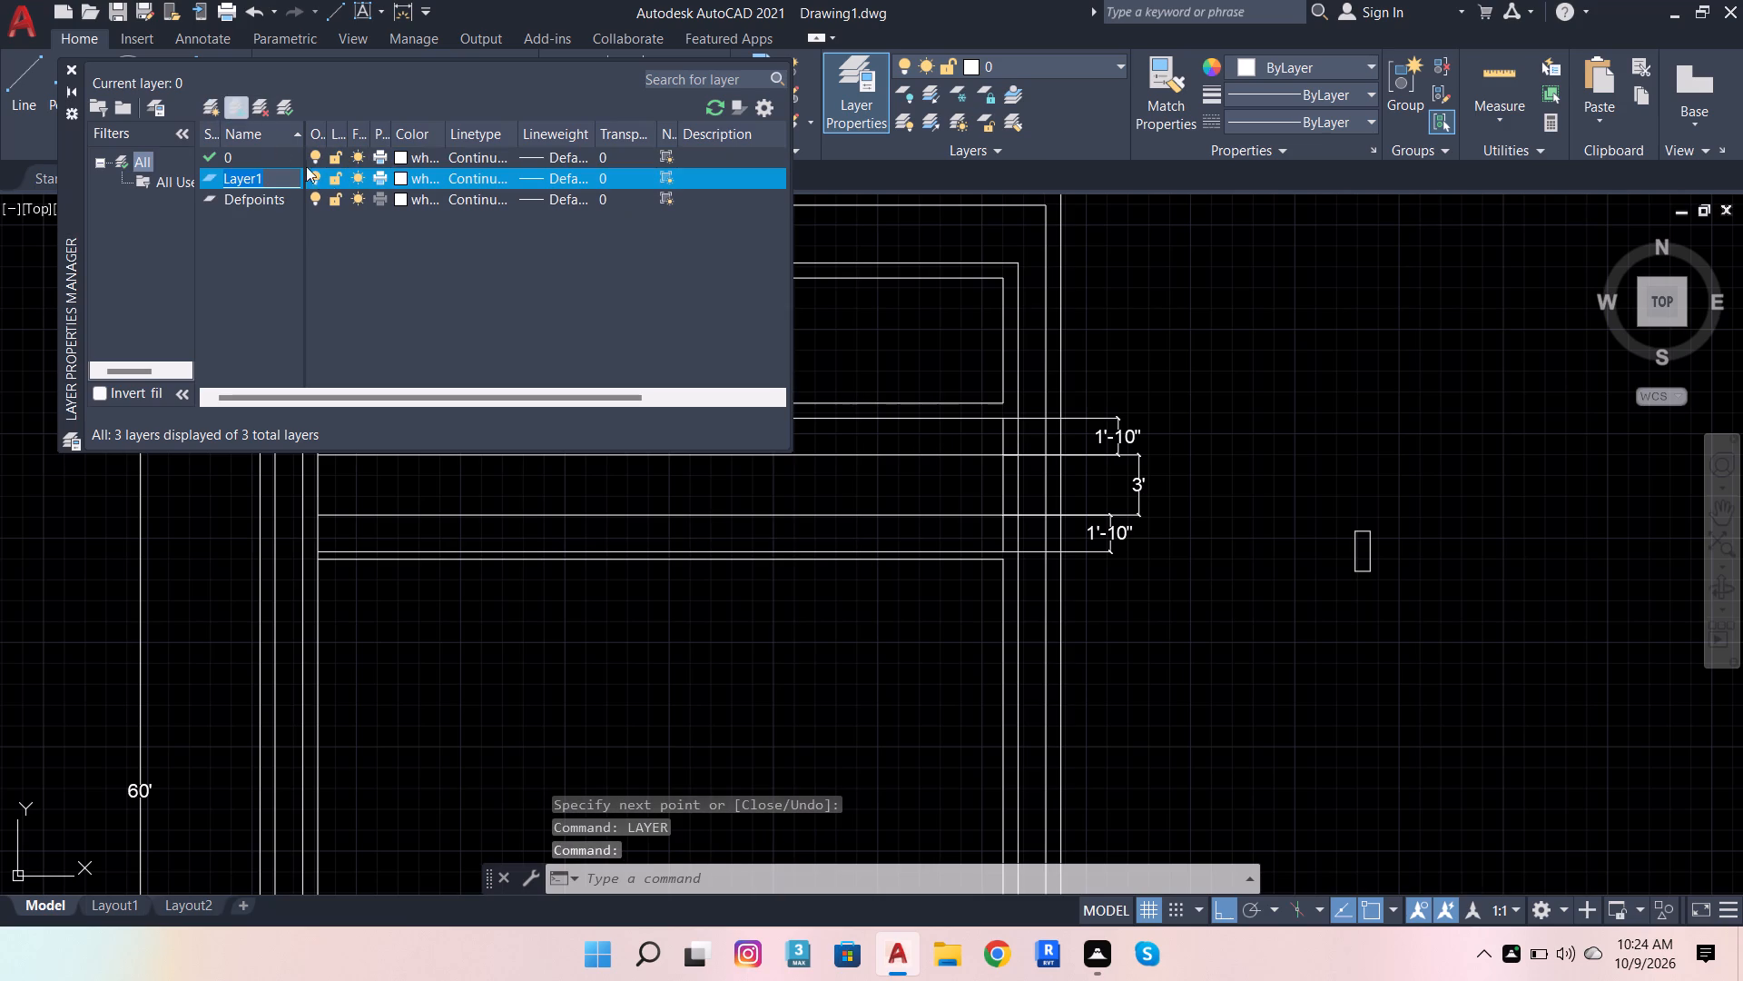
click(406, 175)
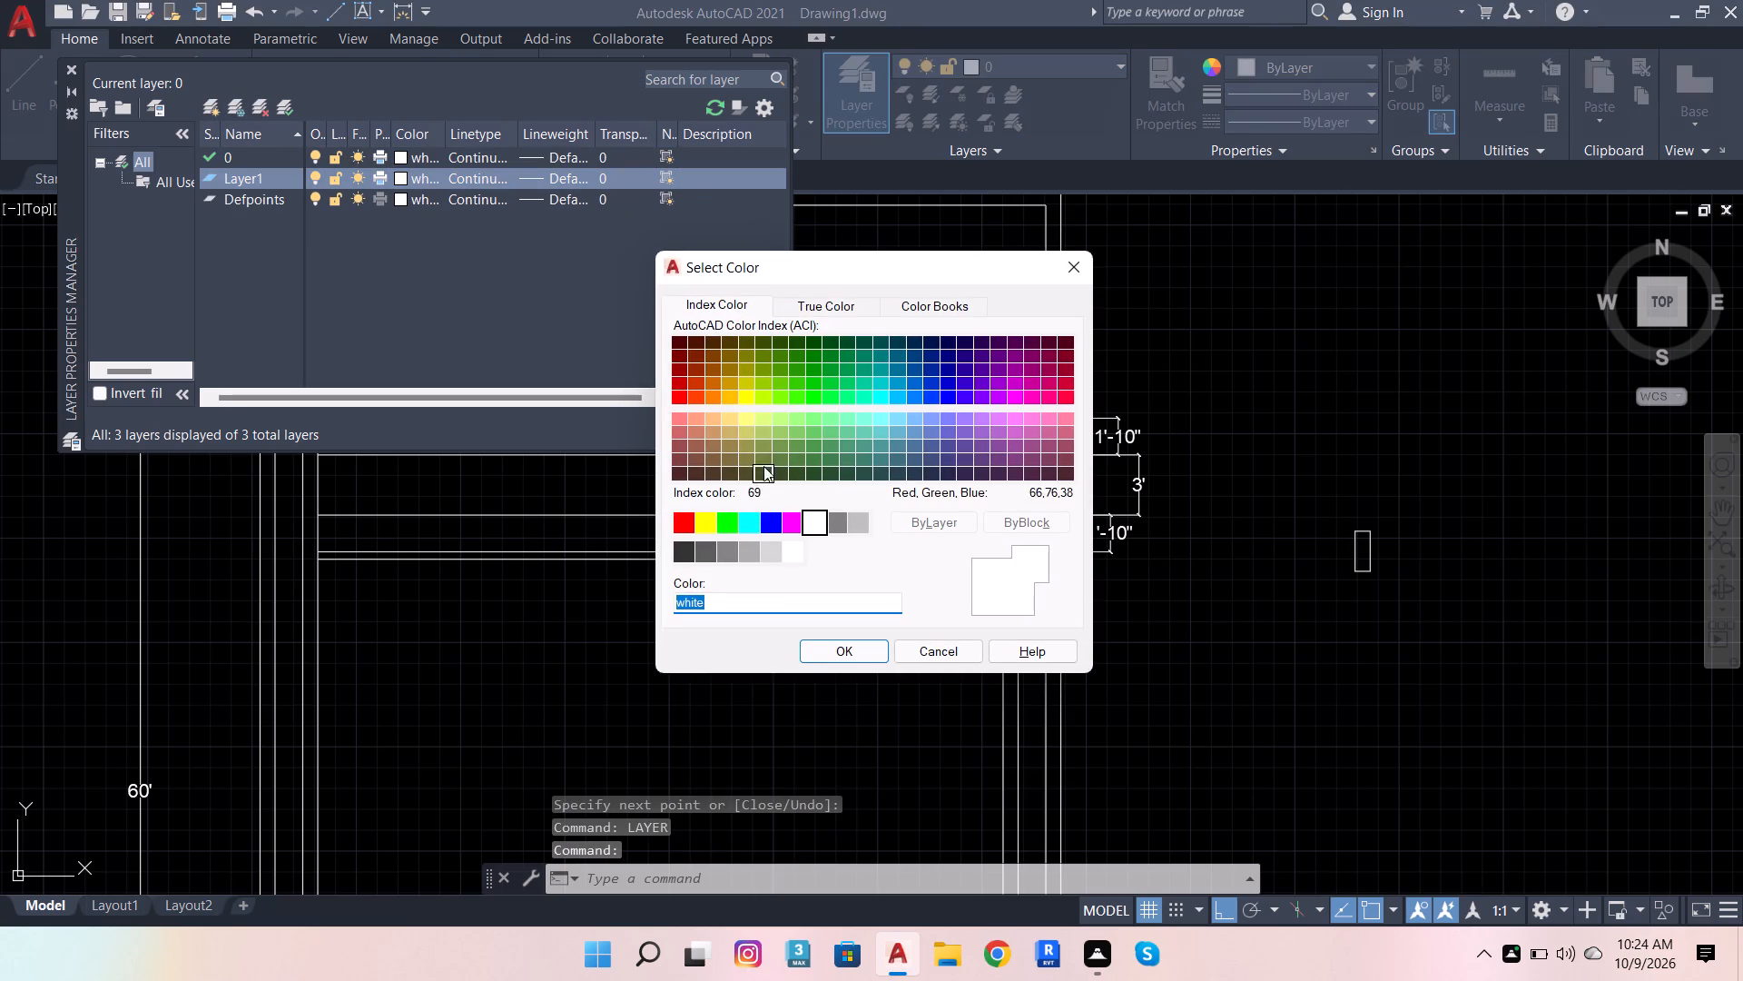
click(1058, 382)
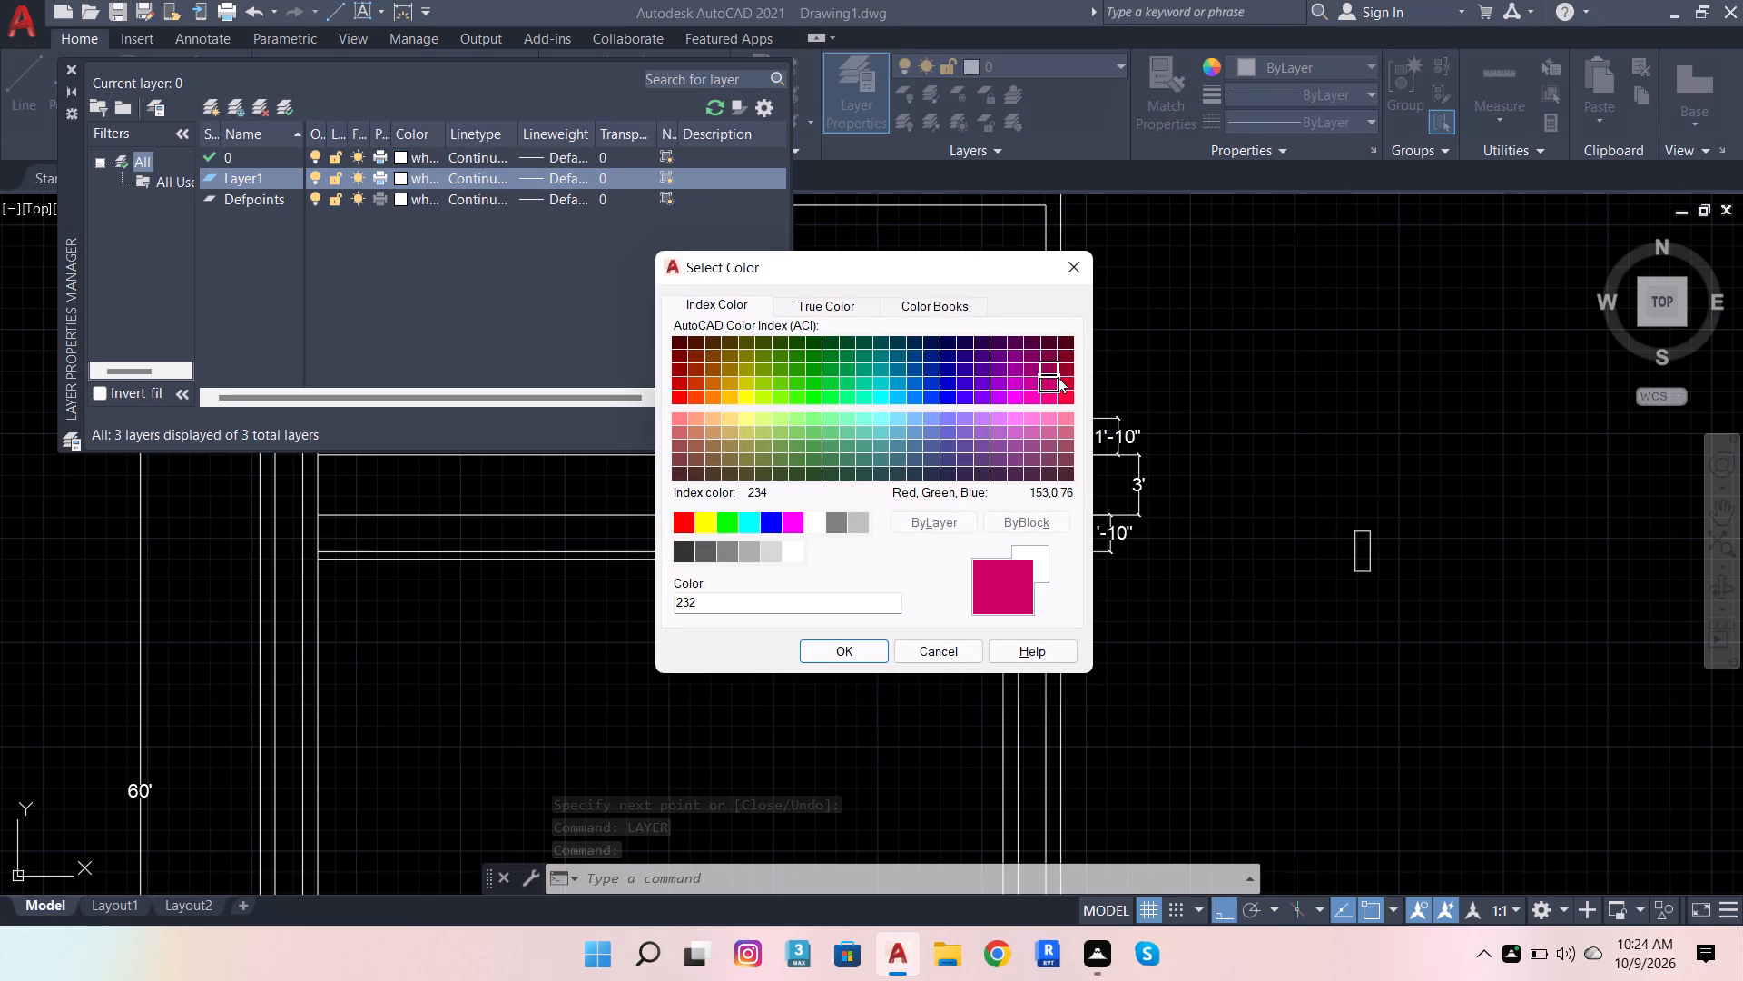
click(1068, 376)
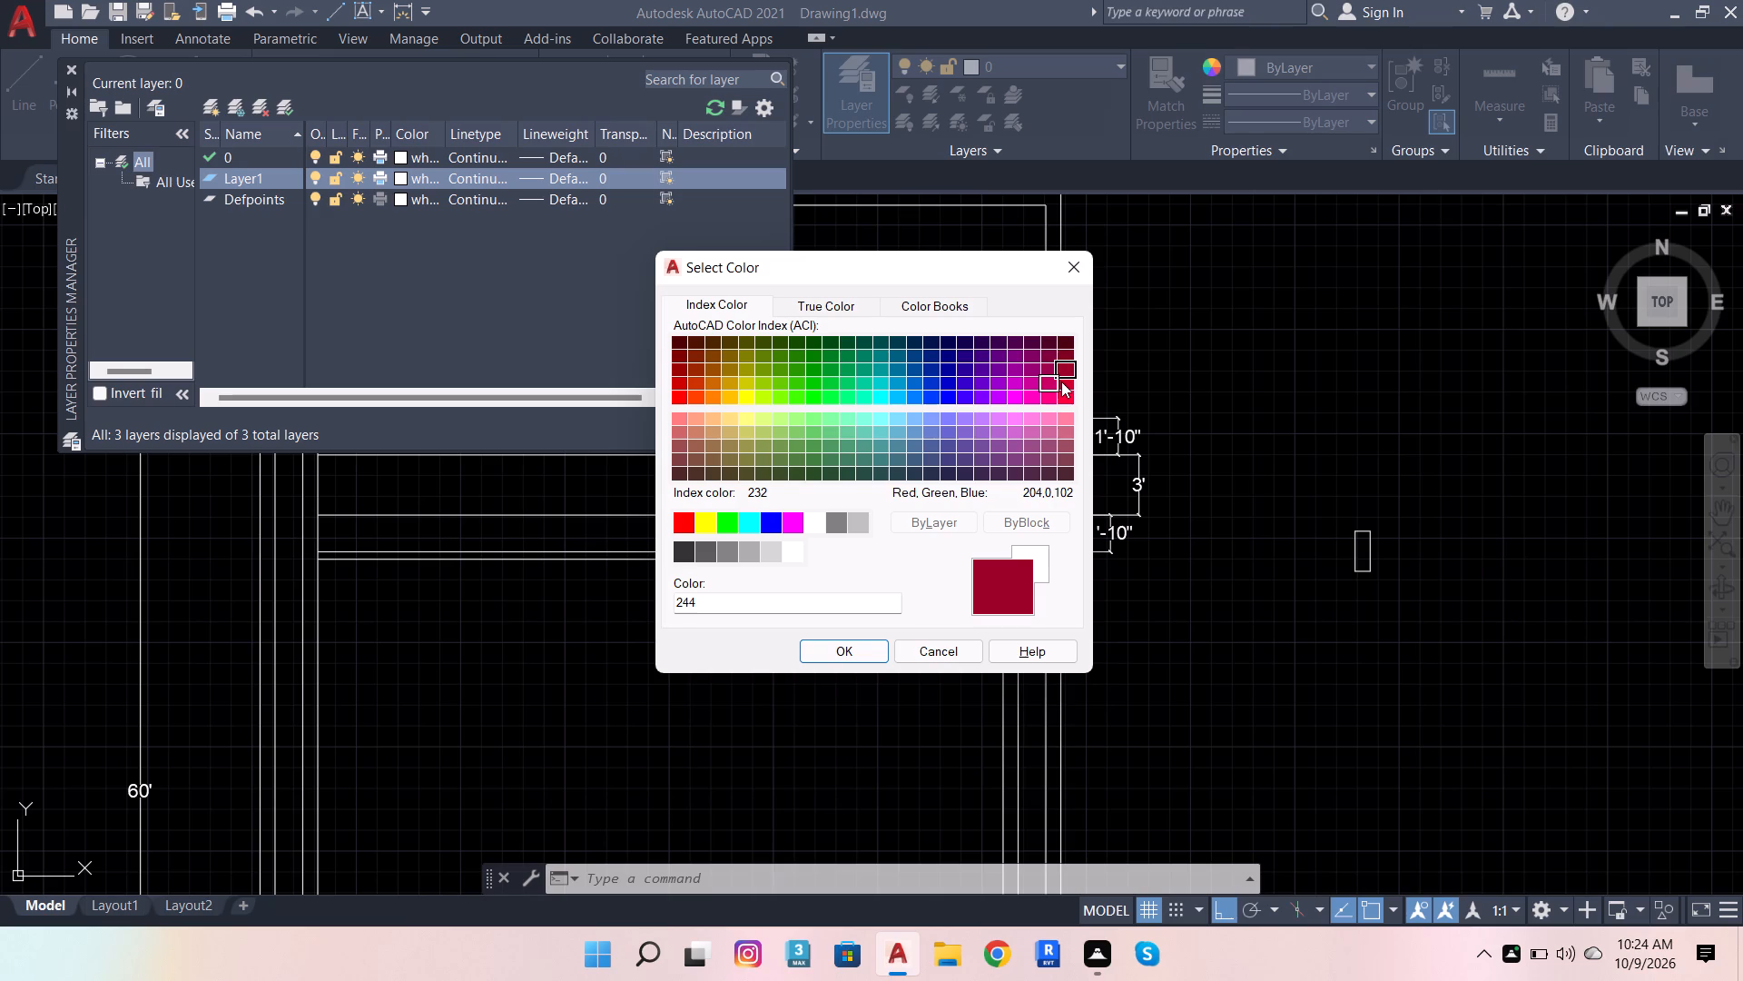
click(1061, 381)
click(1067, 401)
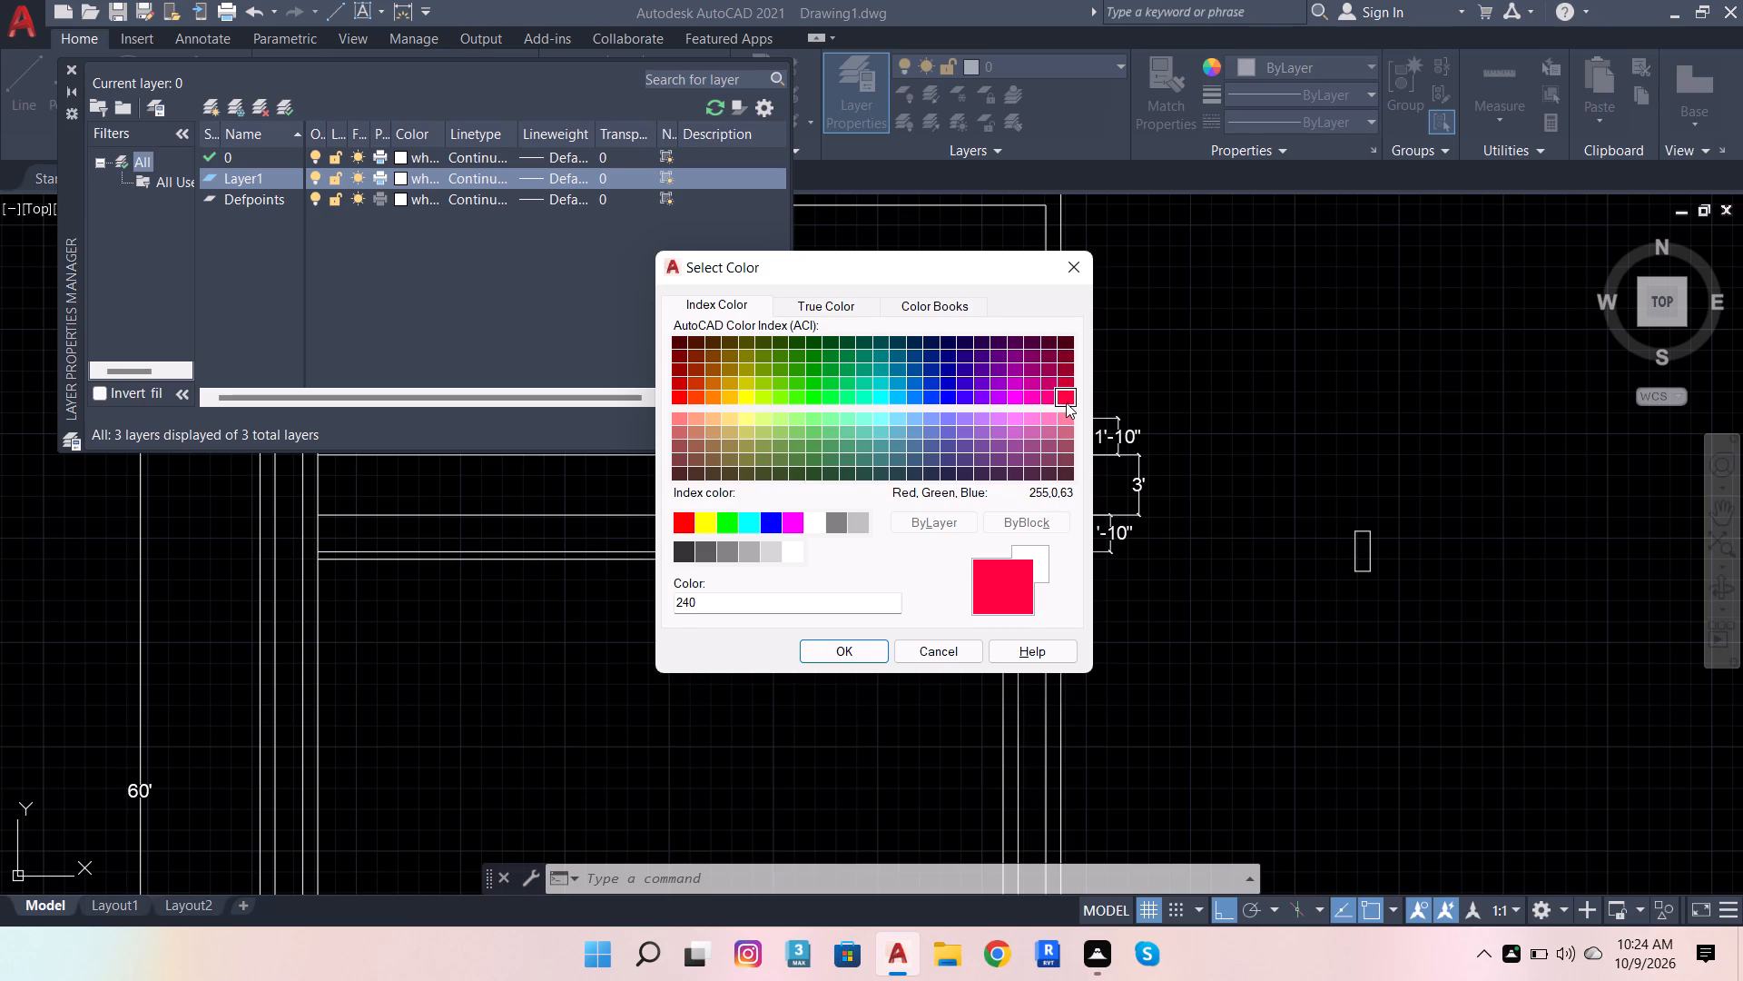
click(684, 385)
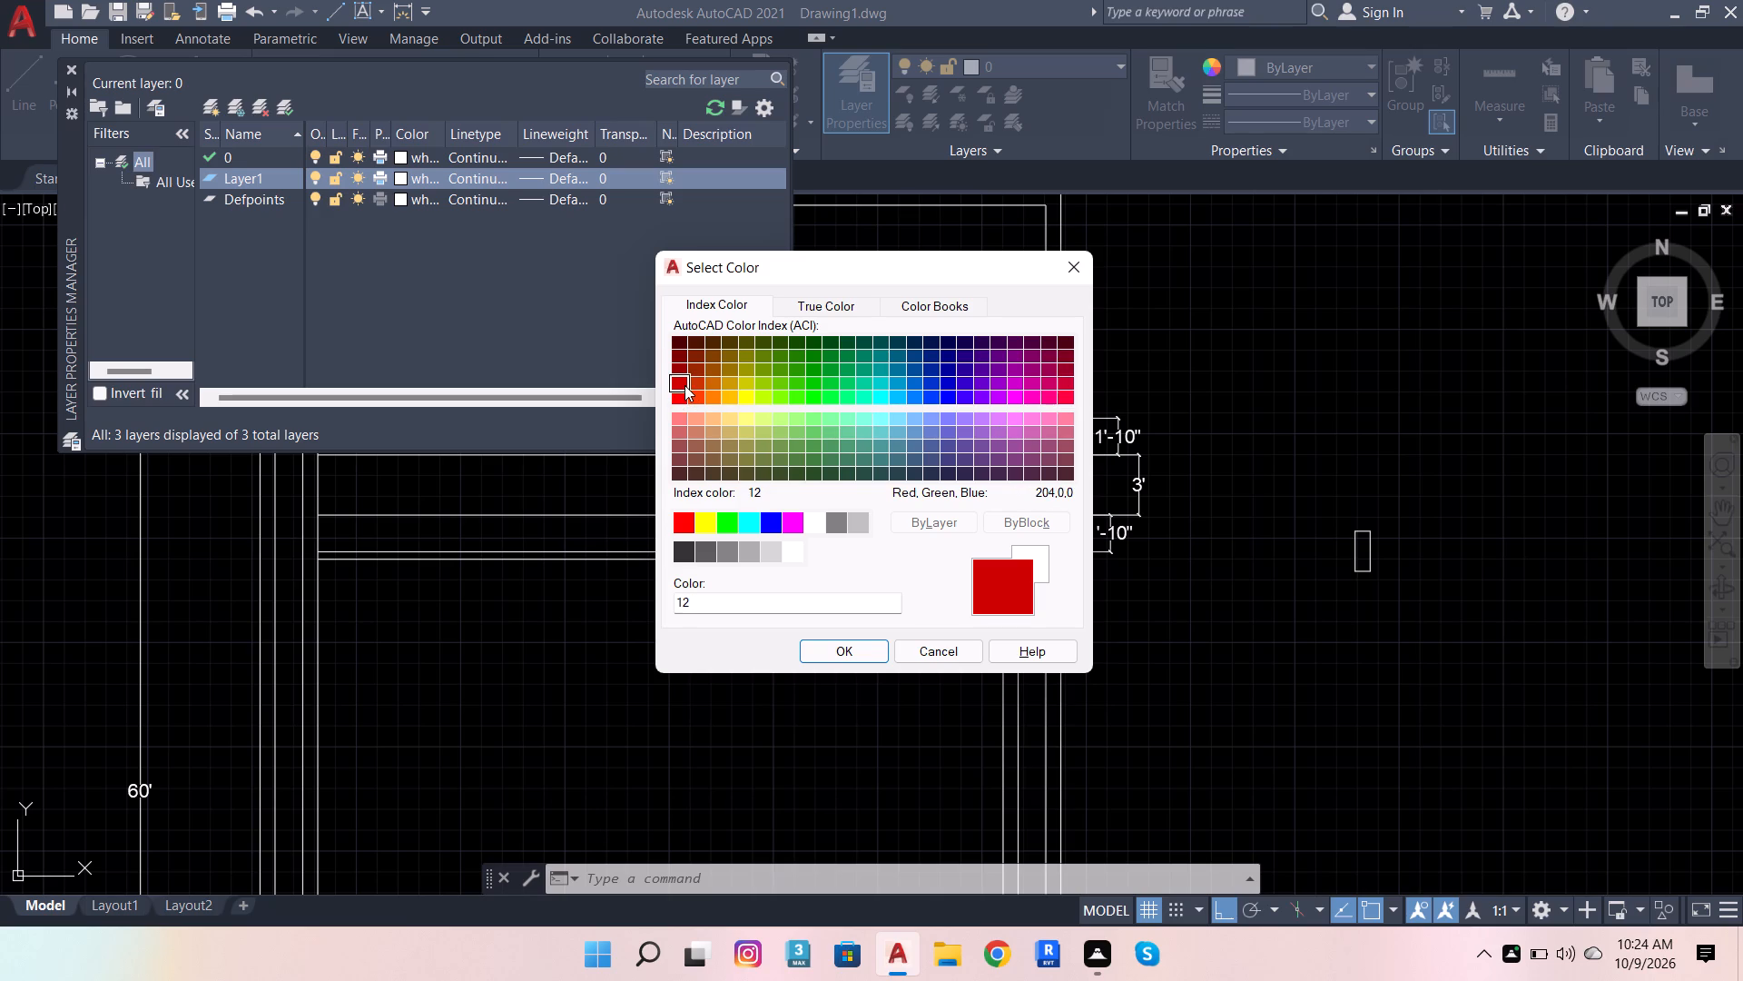
click(852, 645)
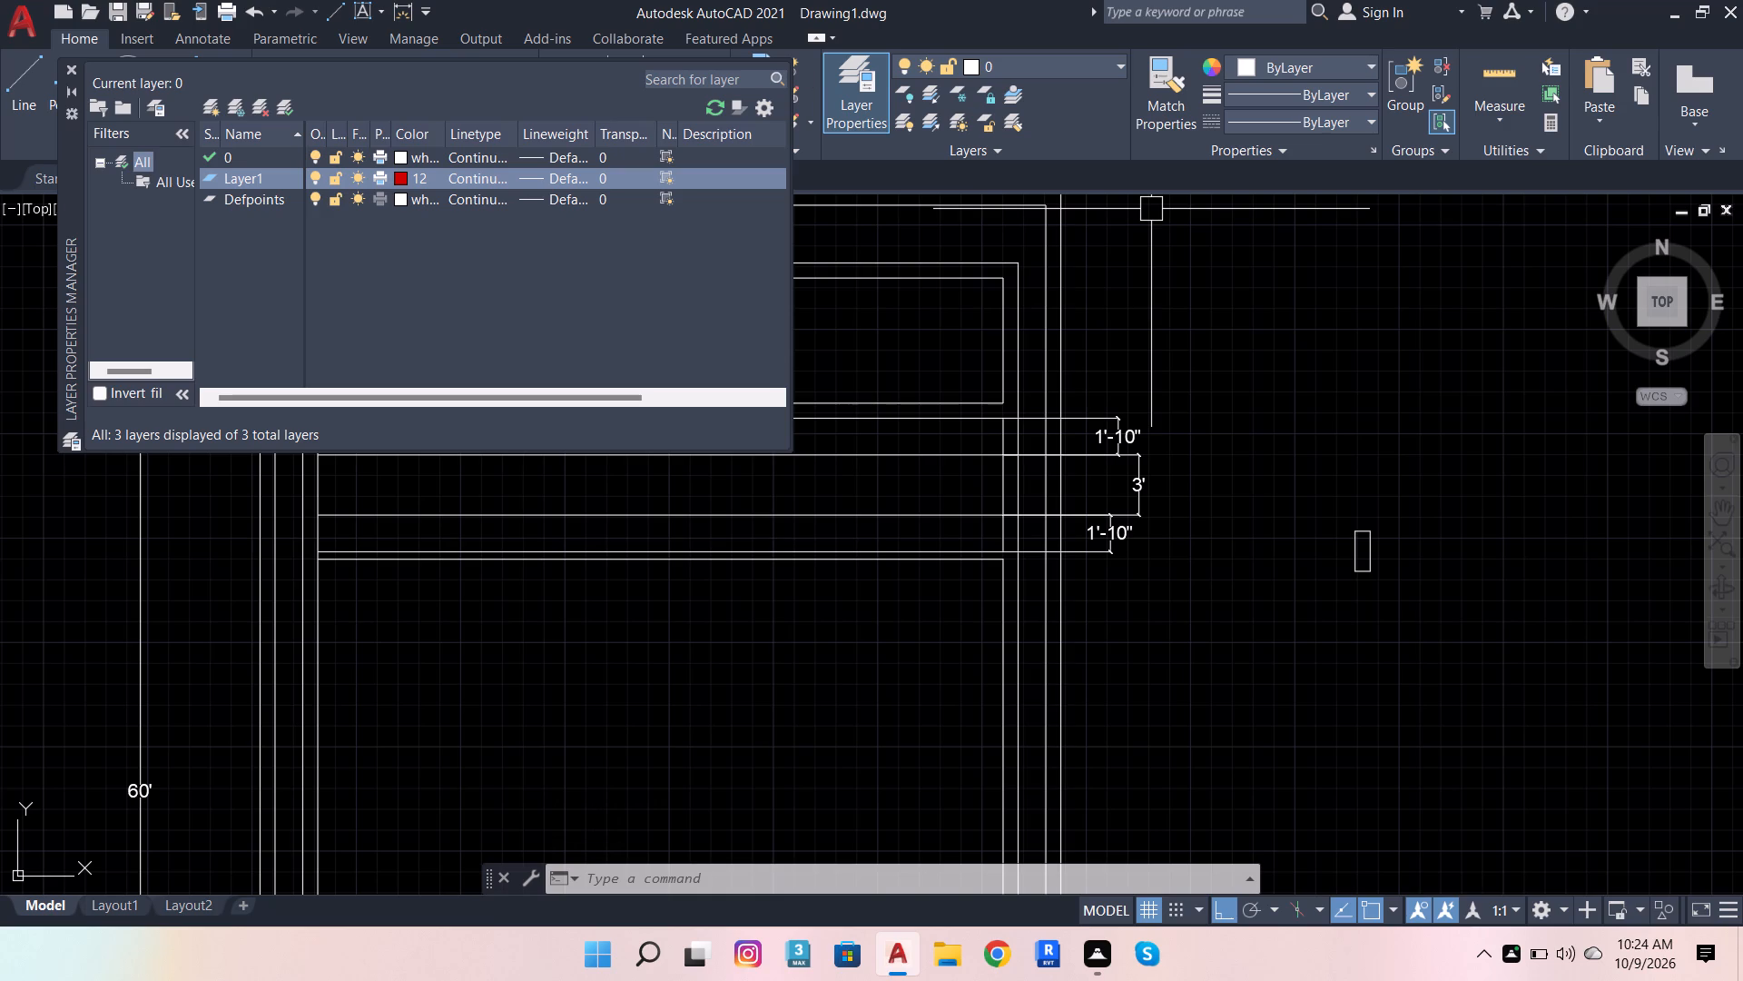
Create a second new layer and set its colour to purple, index colour 224.
click(214, 118)
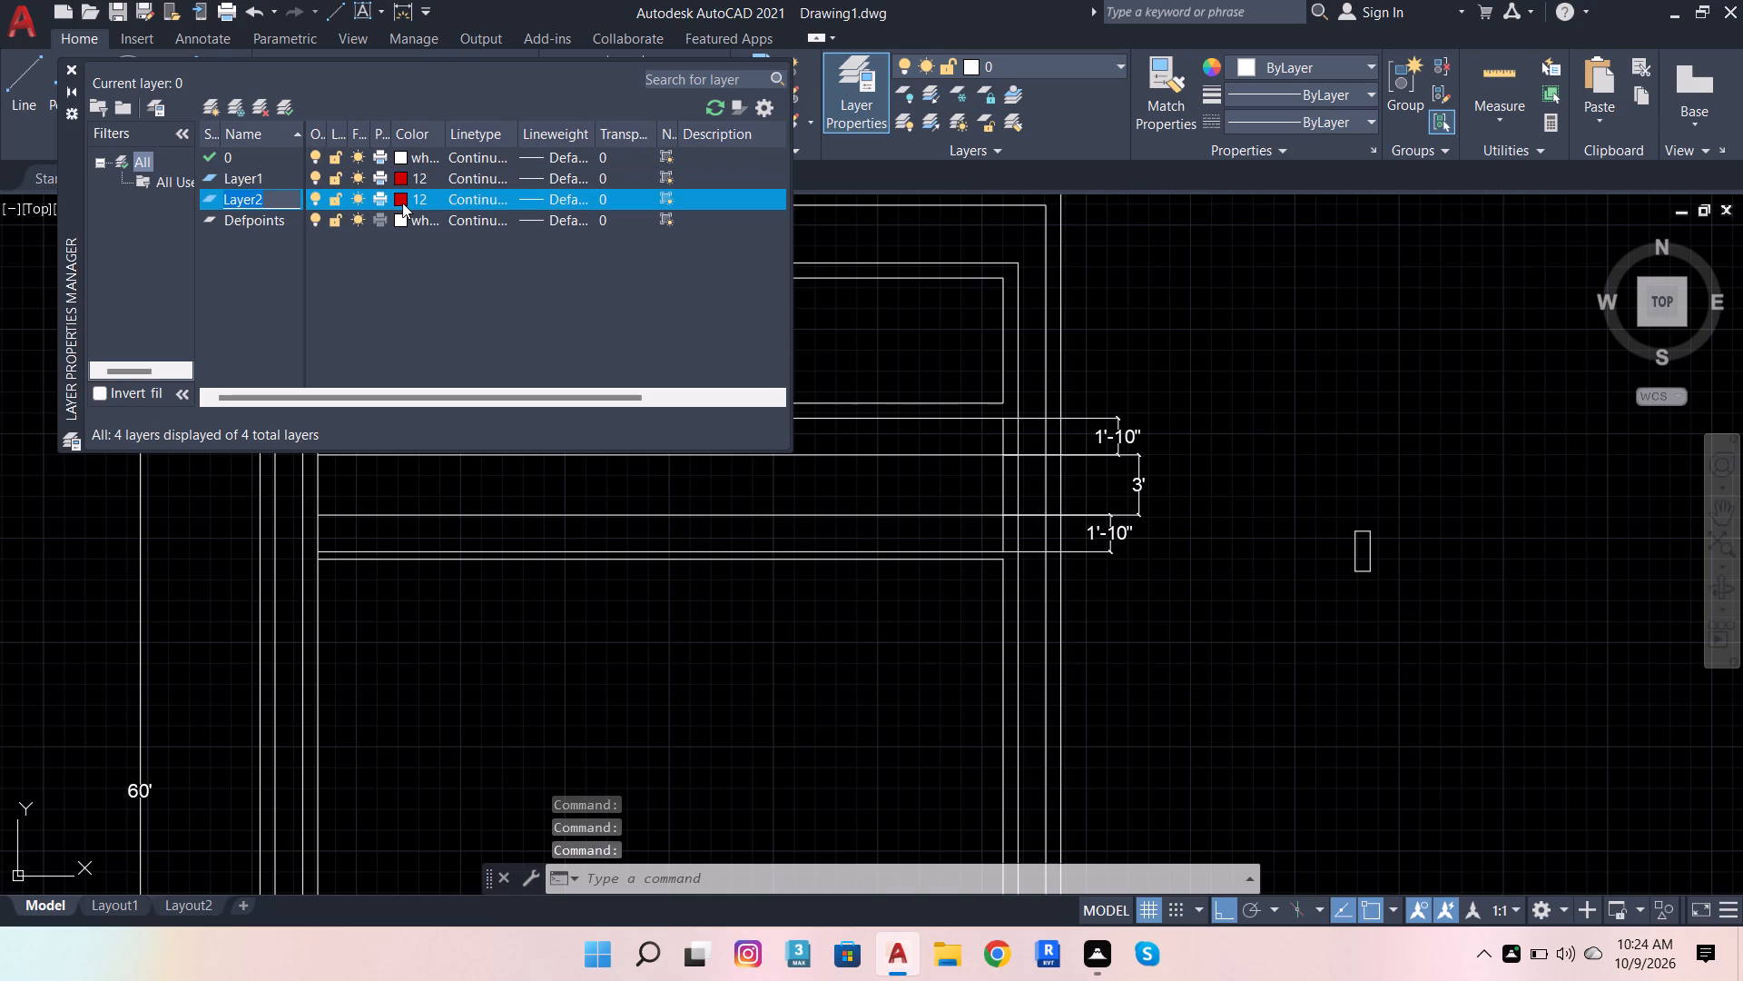
double_click(402, 203)
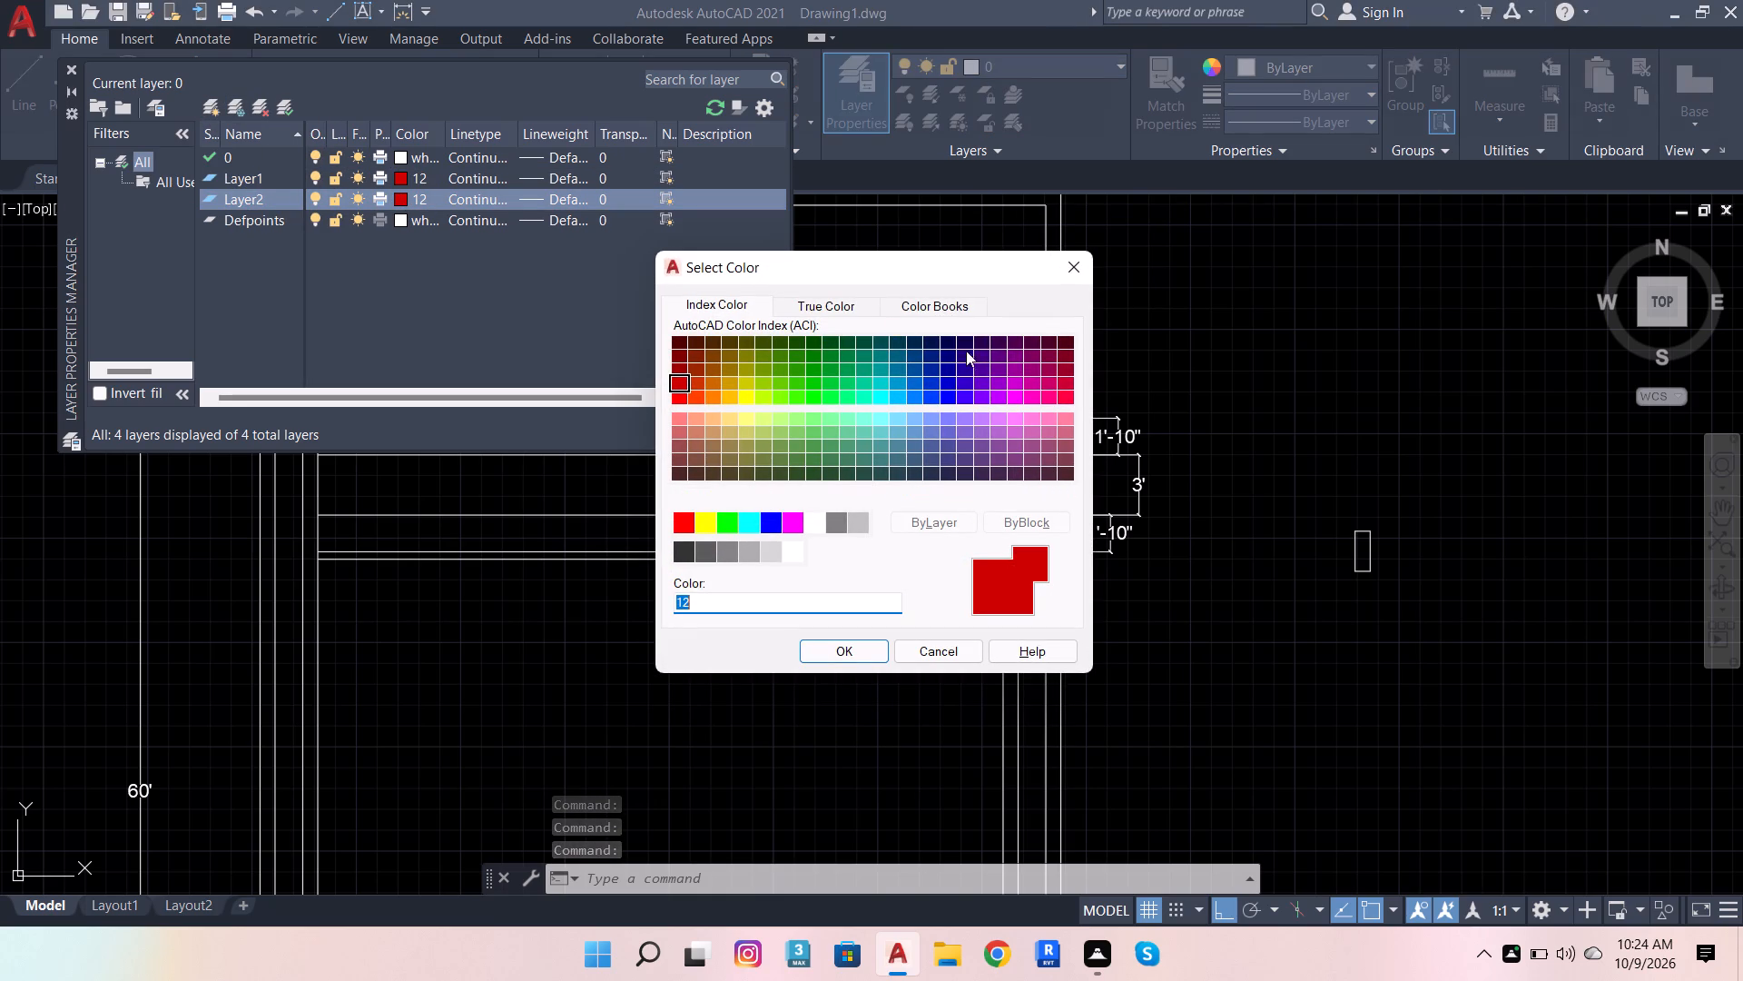
click(1041, 395)
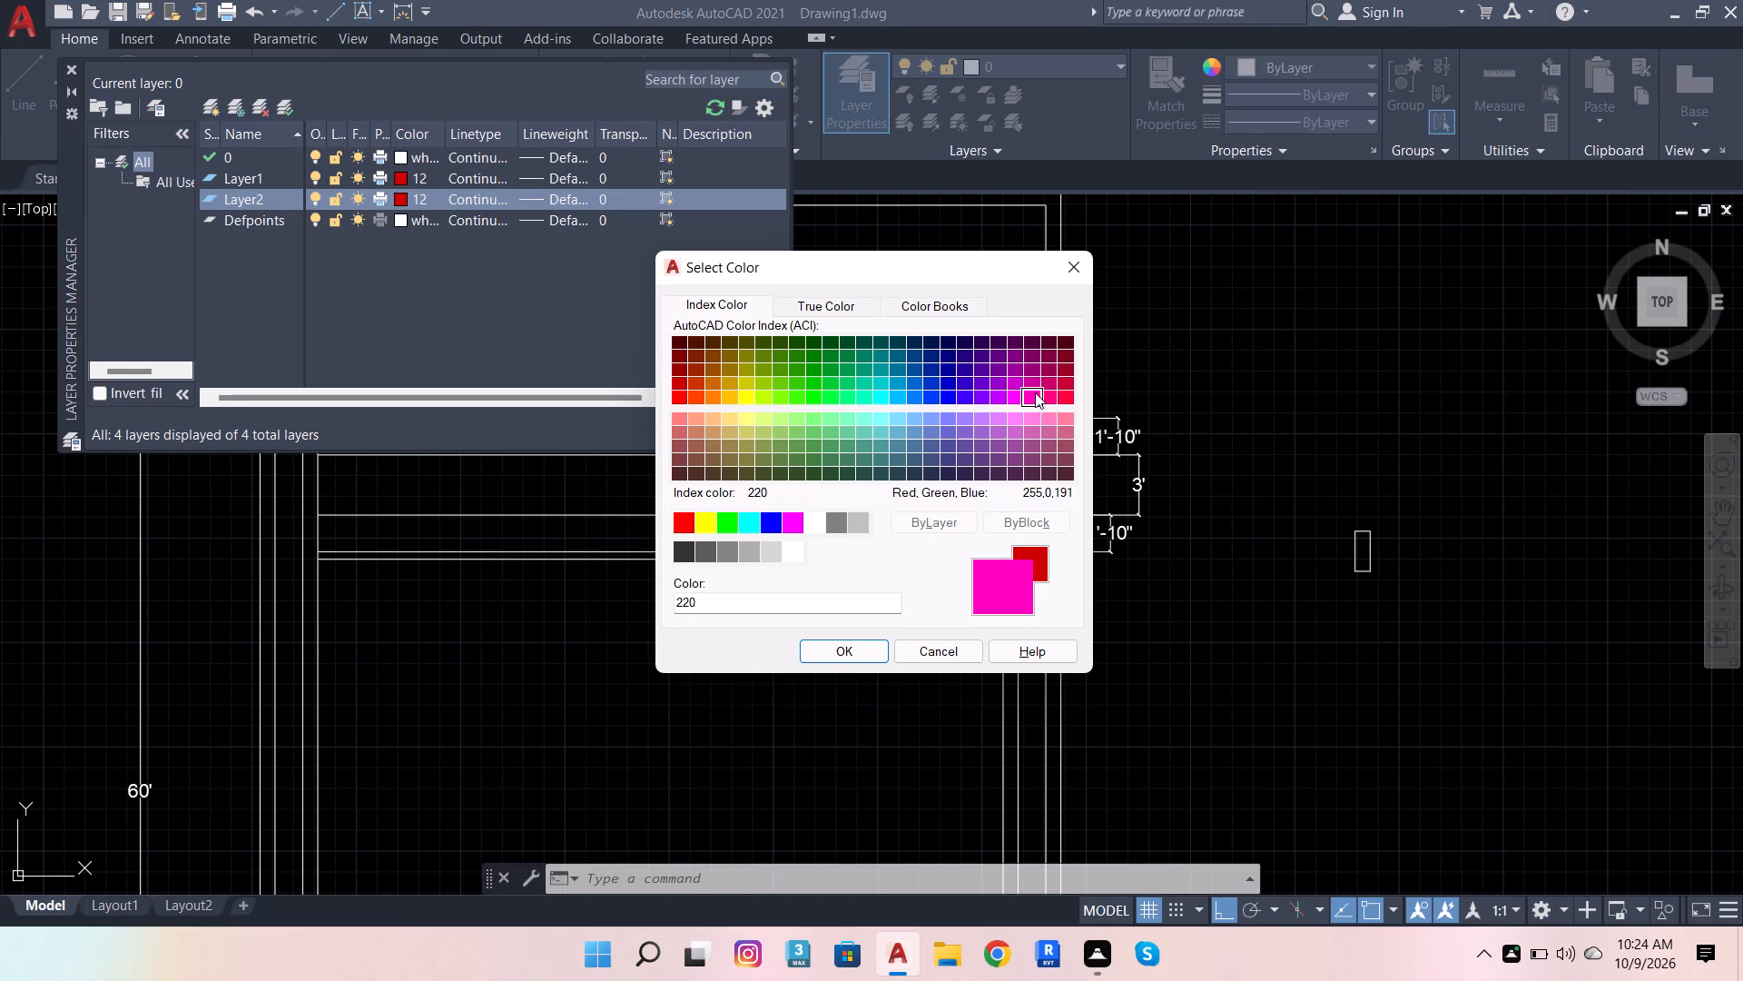
click(1029, 377)
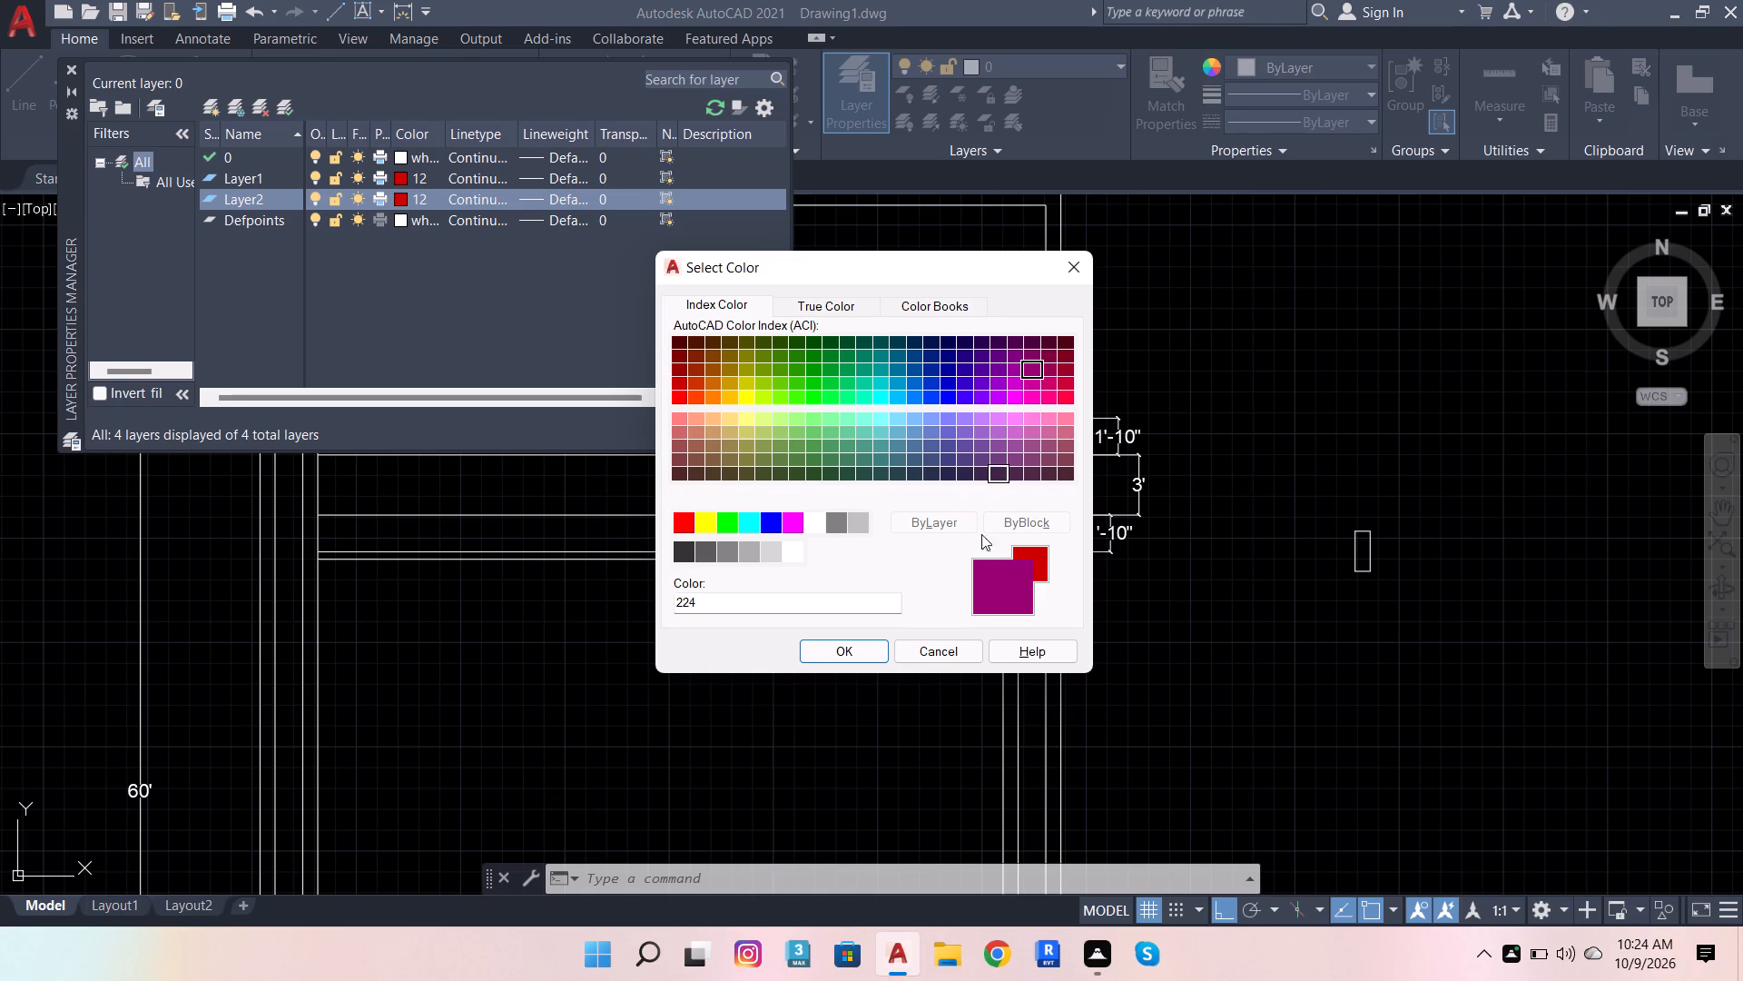
click(871, 646)
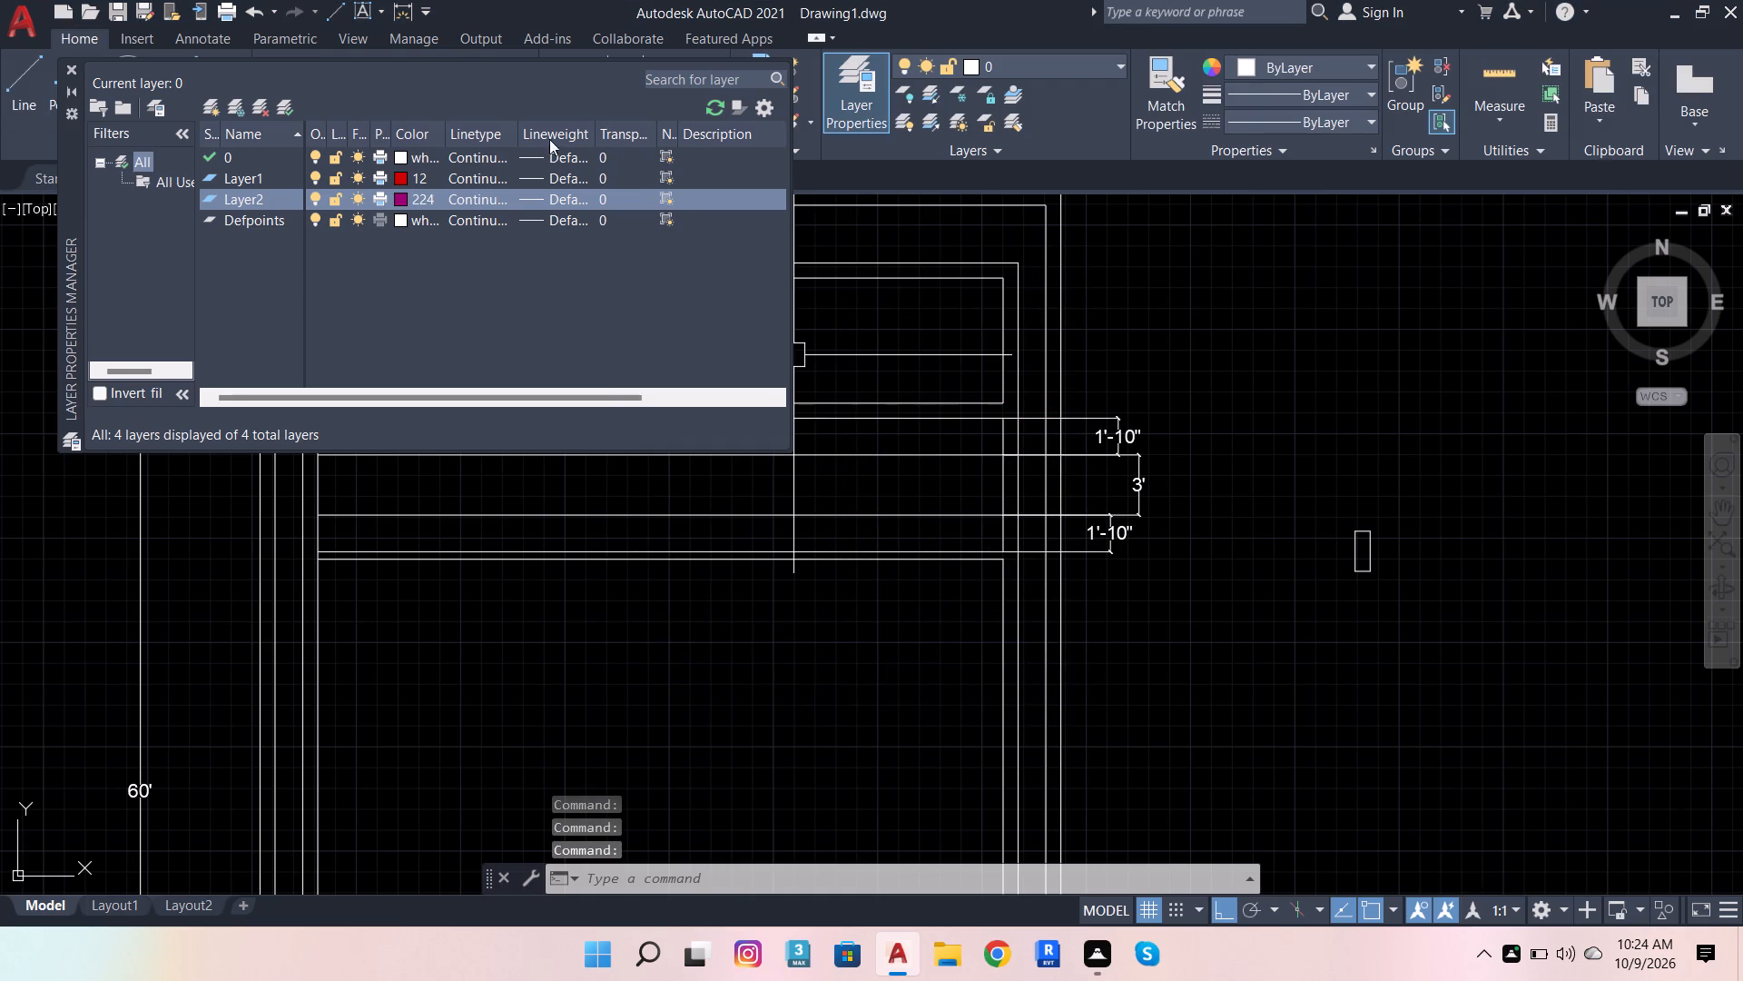
Create a third new layer with the blue index colour 152, and close the layer manager.
click(220, 111)
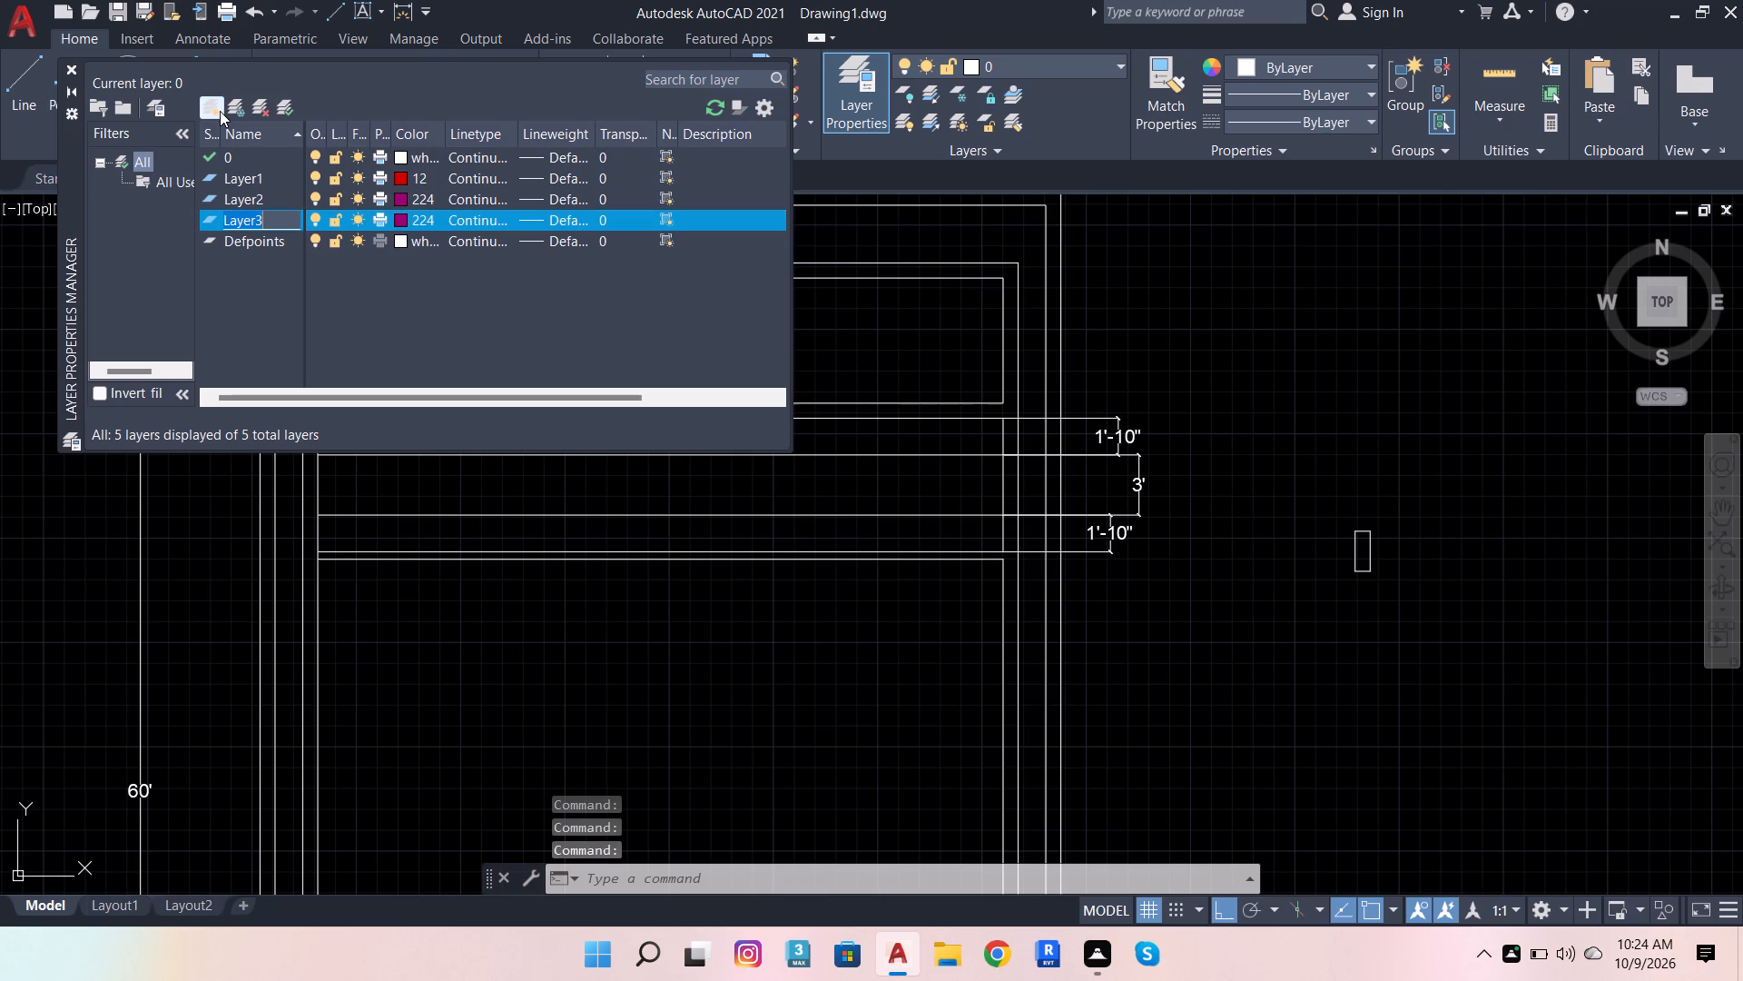
double_click(406, 218)
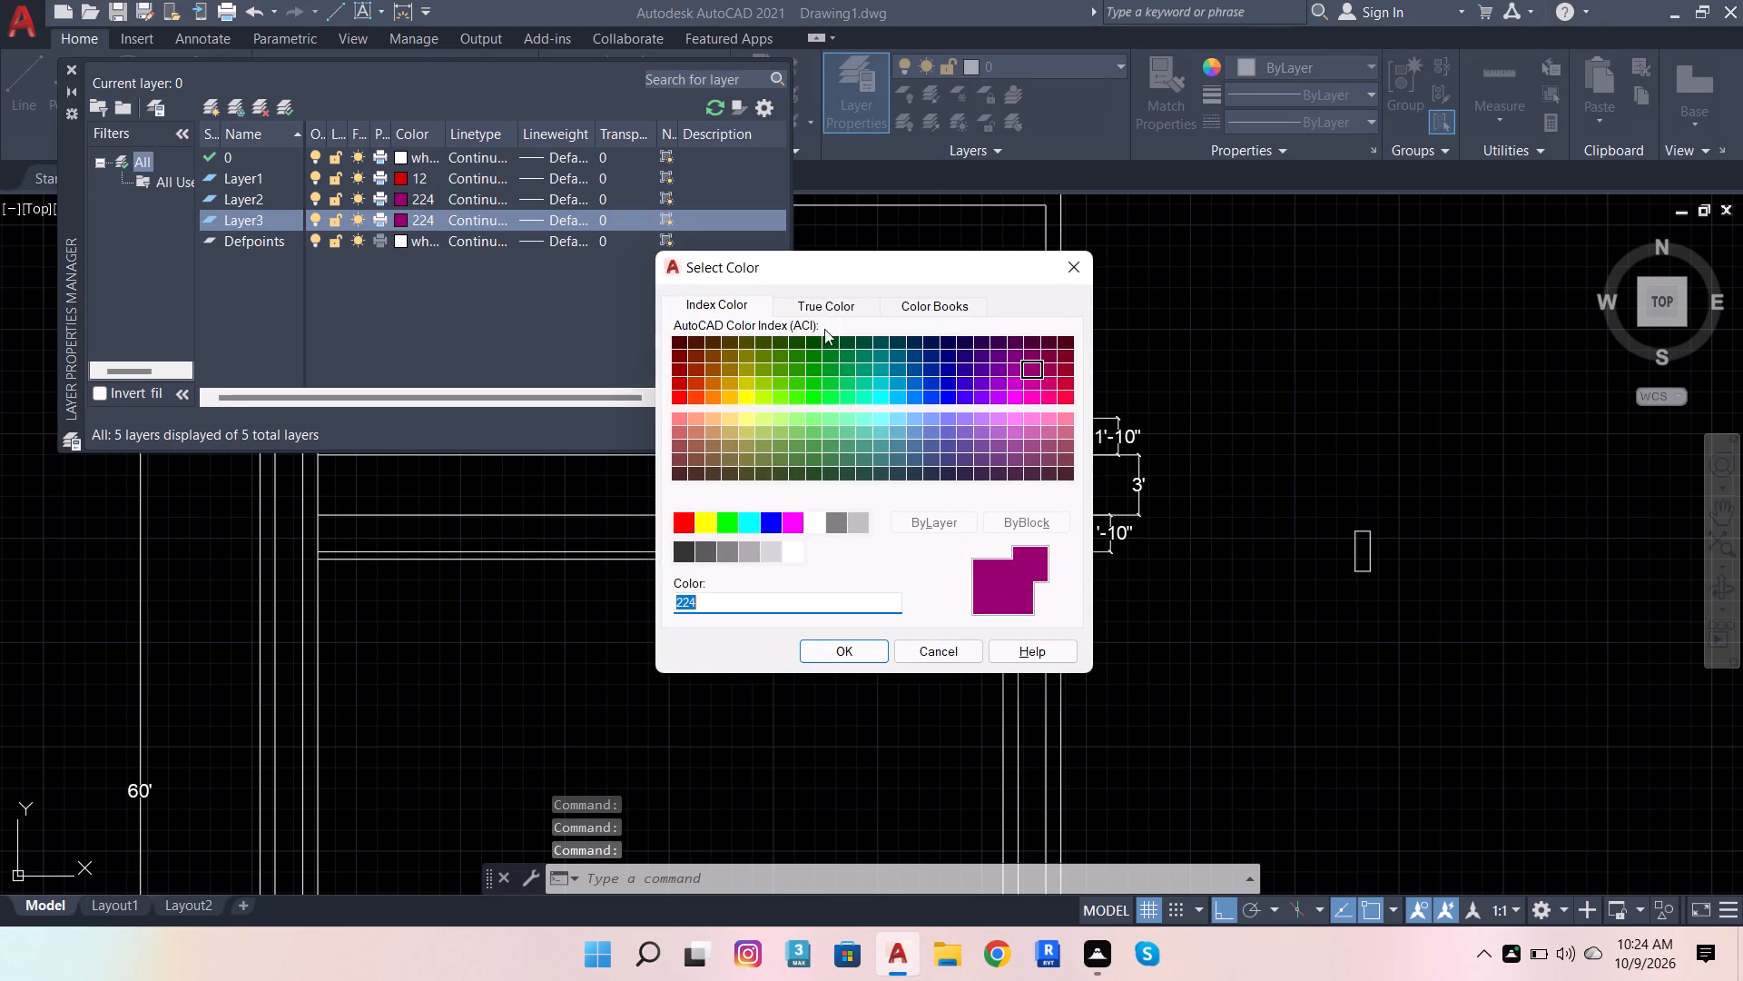
click(917, 387)
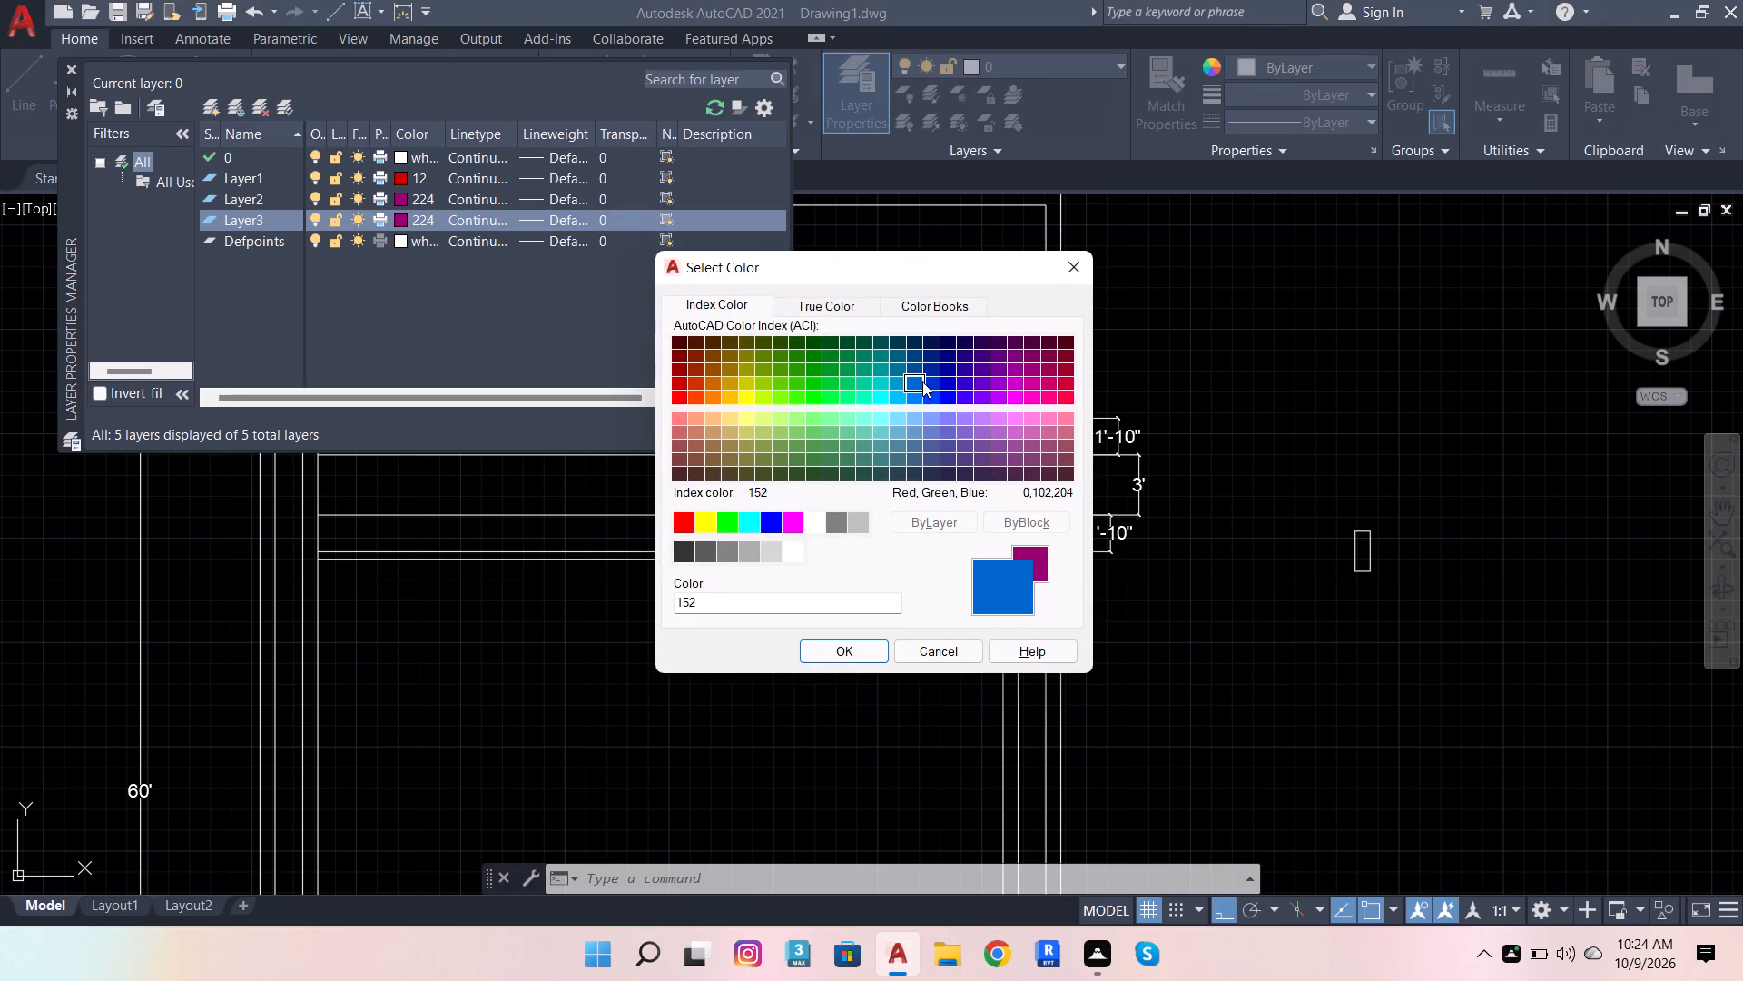
click(848, 647)
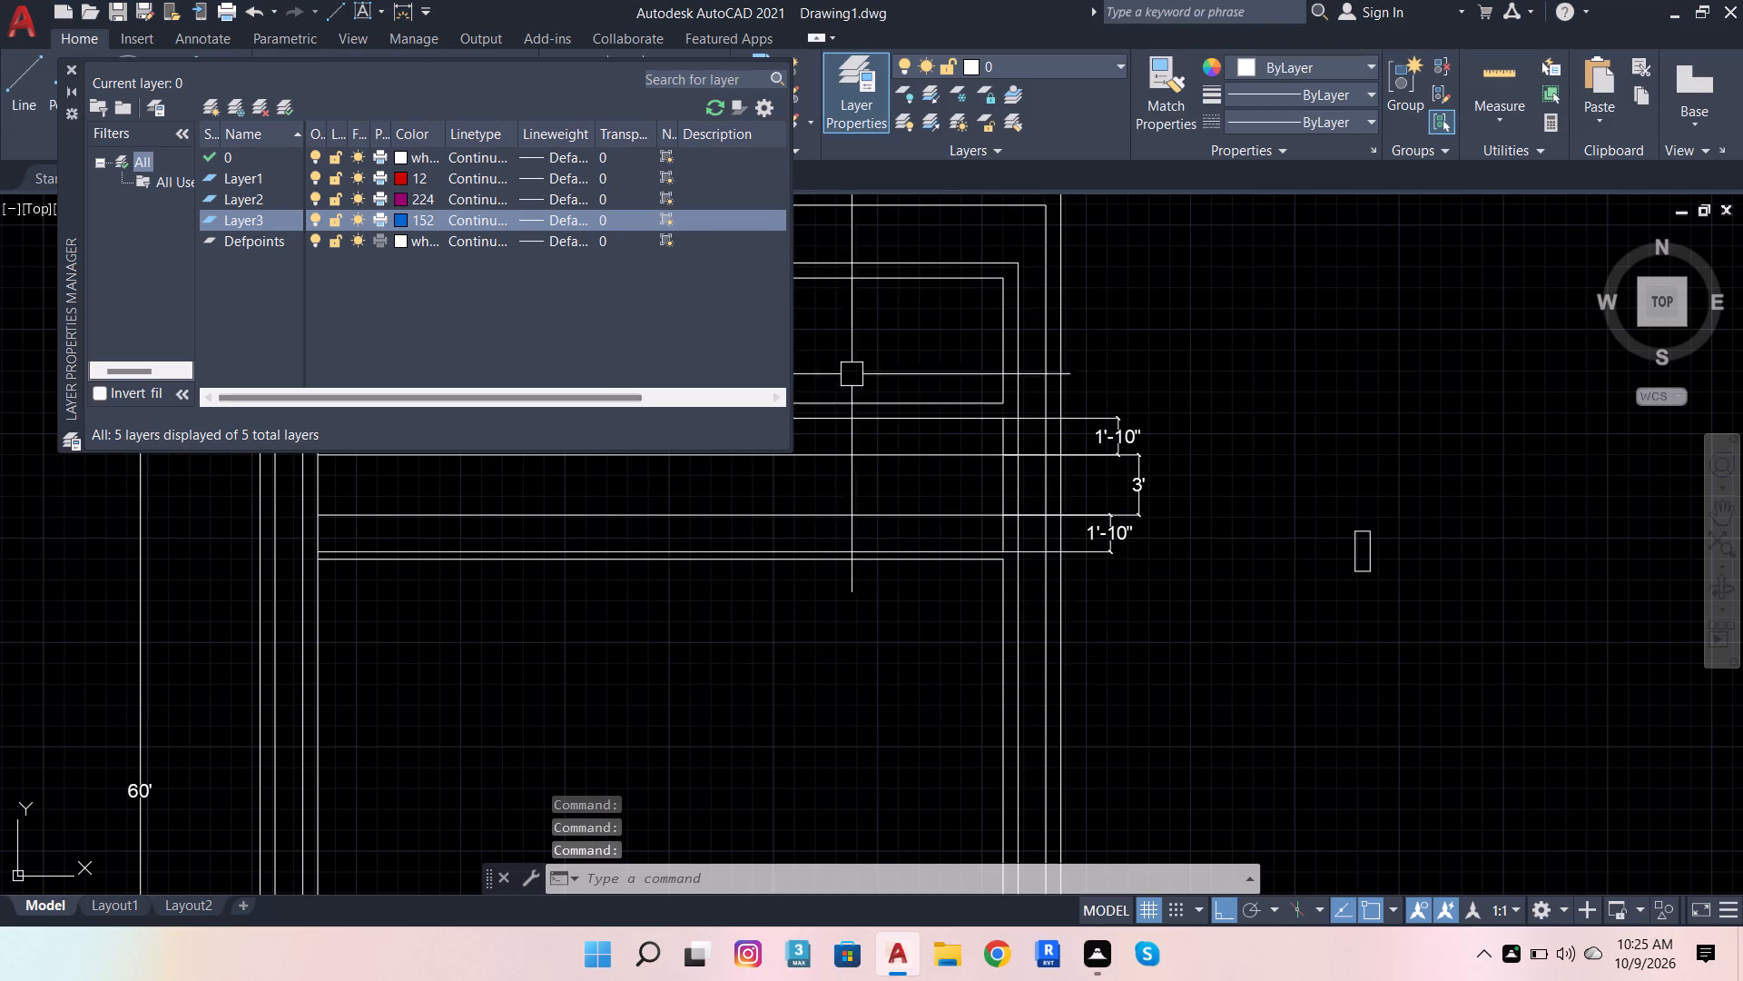
click(74, 71)
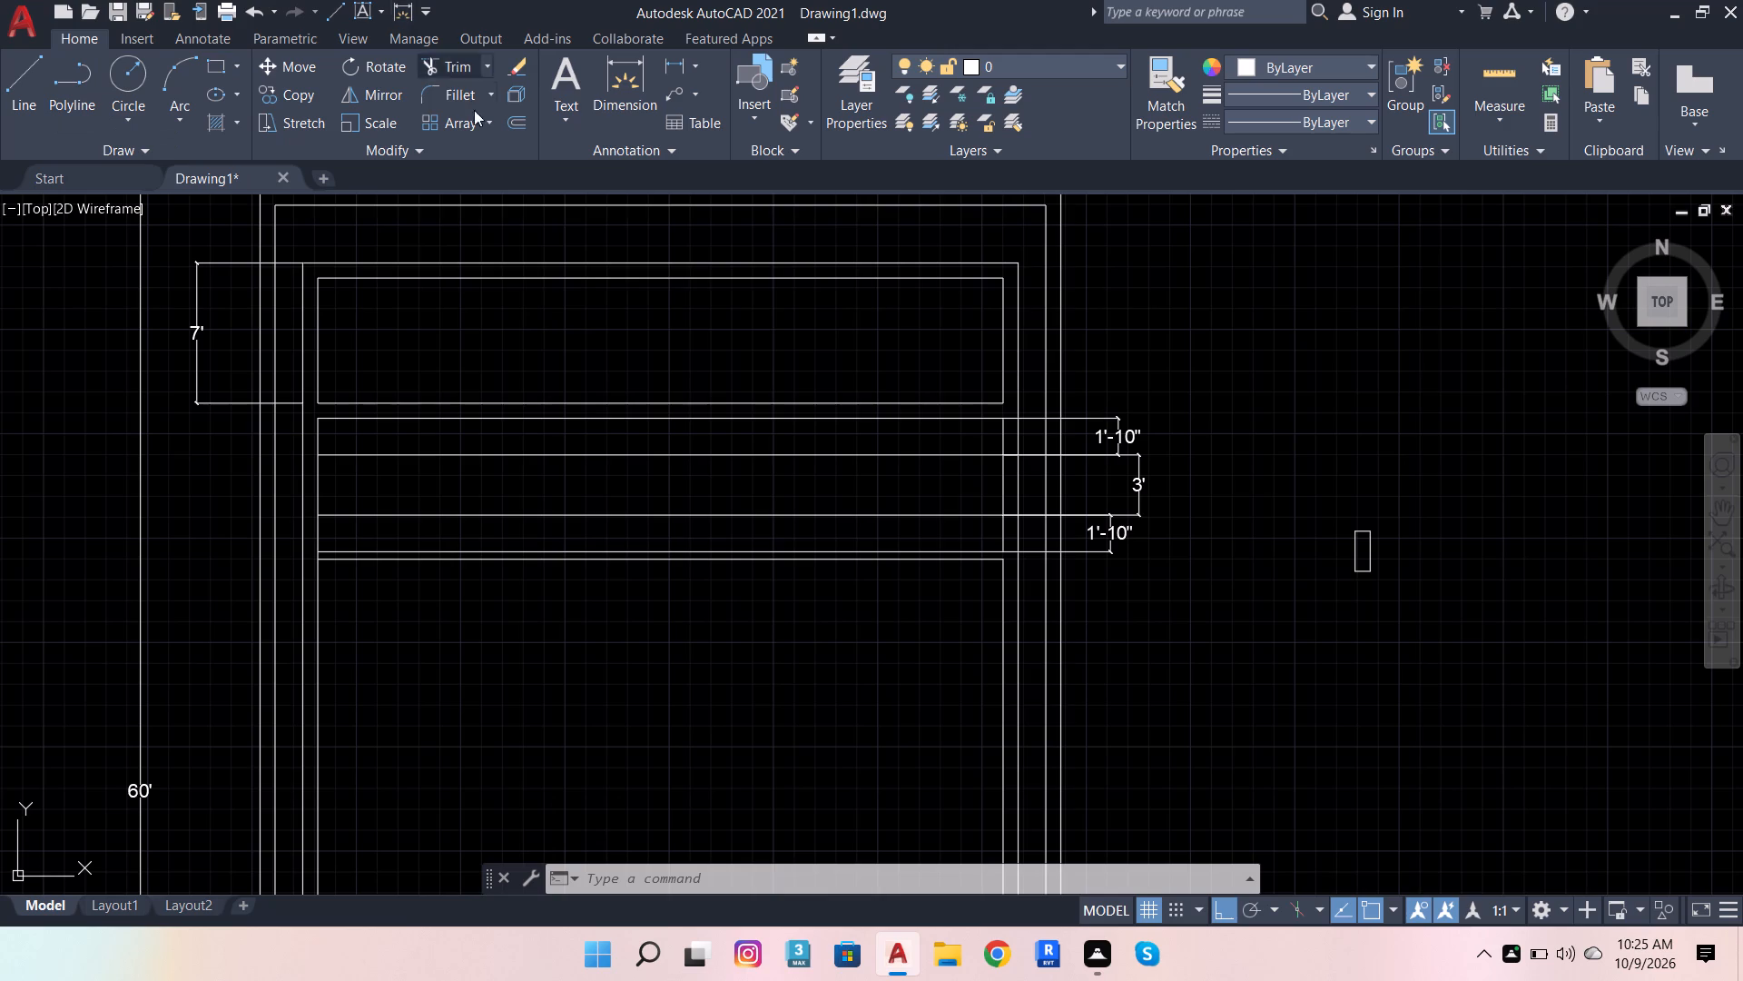
Assign all four lines of the 9" by 2' rectangle to the red layer, Layer1.
click(1329, 499)
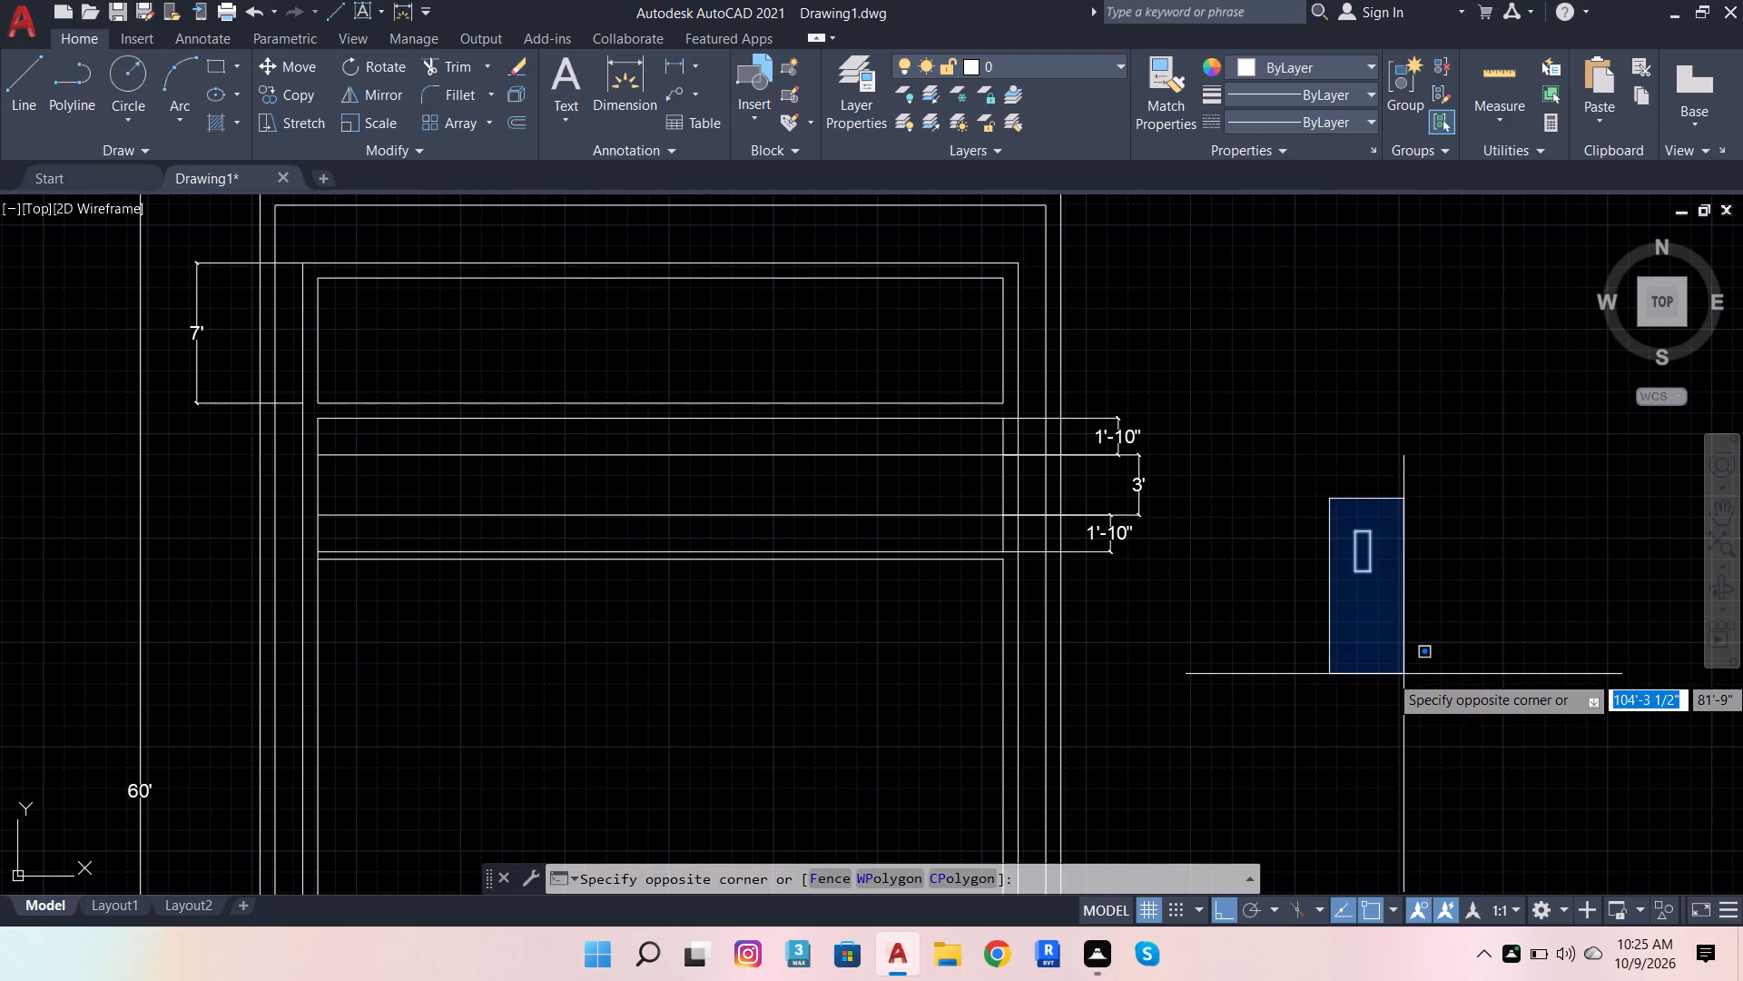
click(1413, 674)
click(1040, 59)
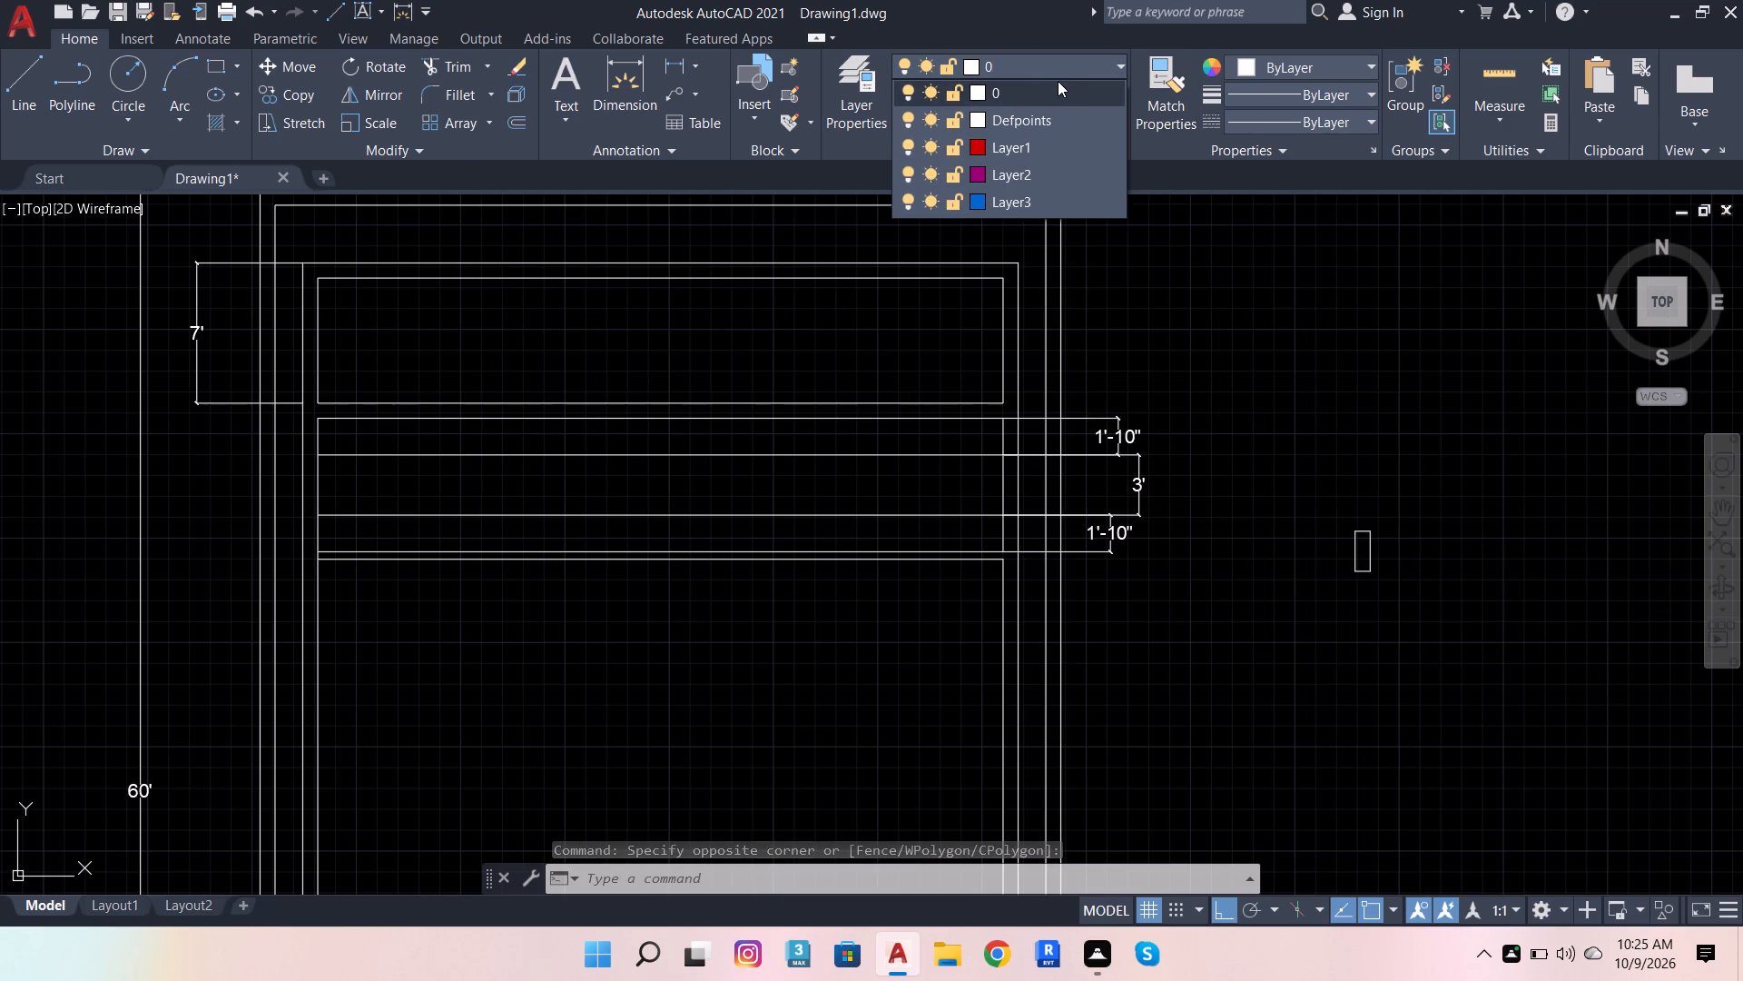
click(1038, 151)
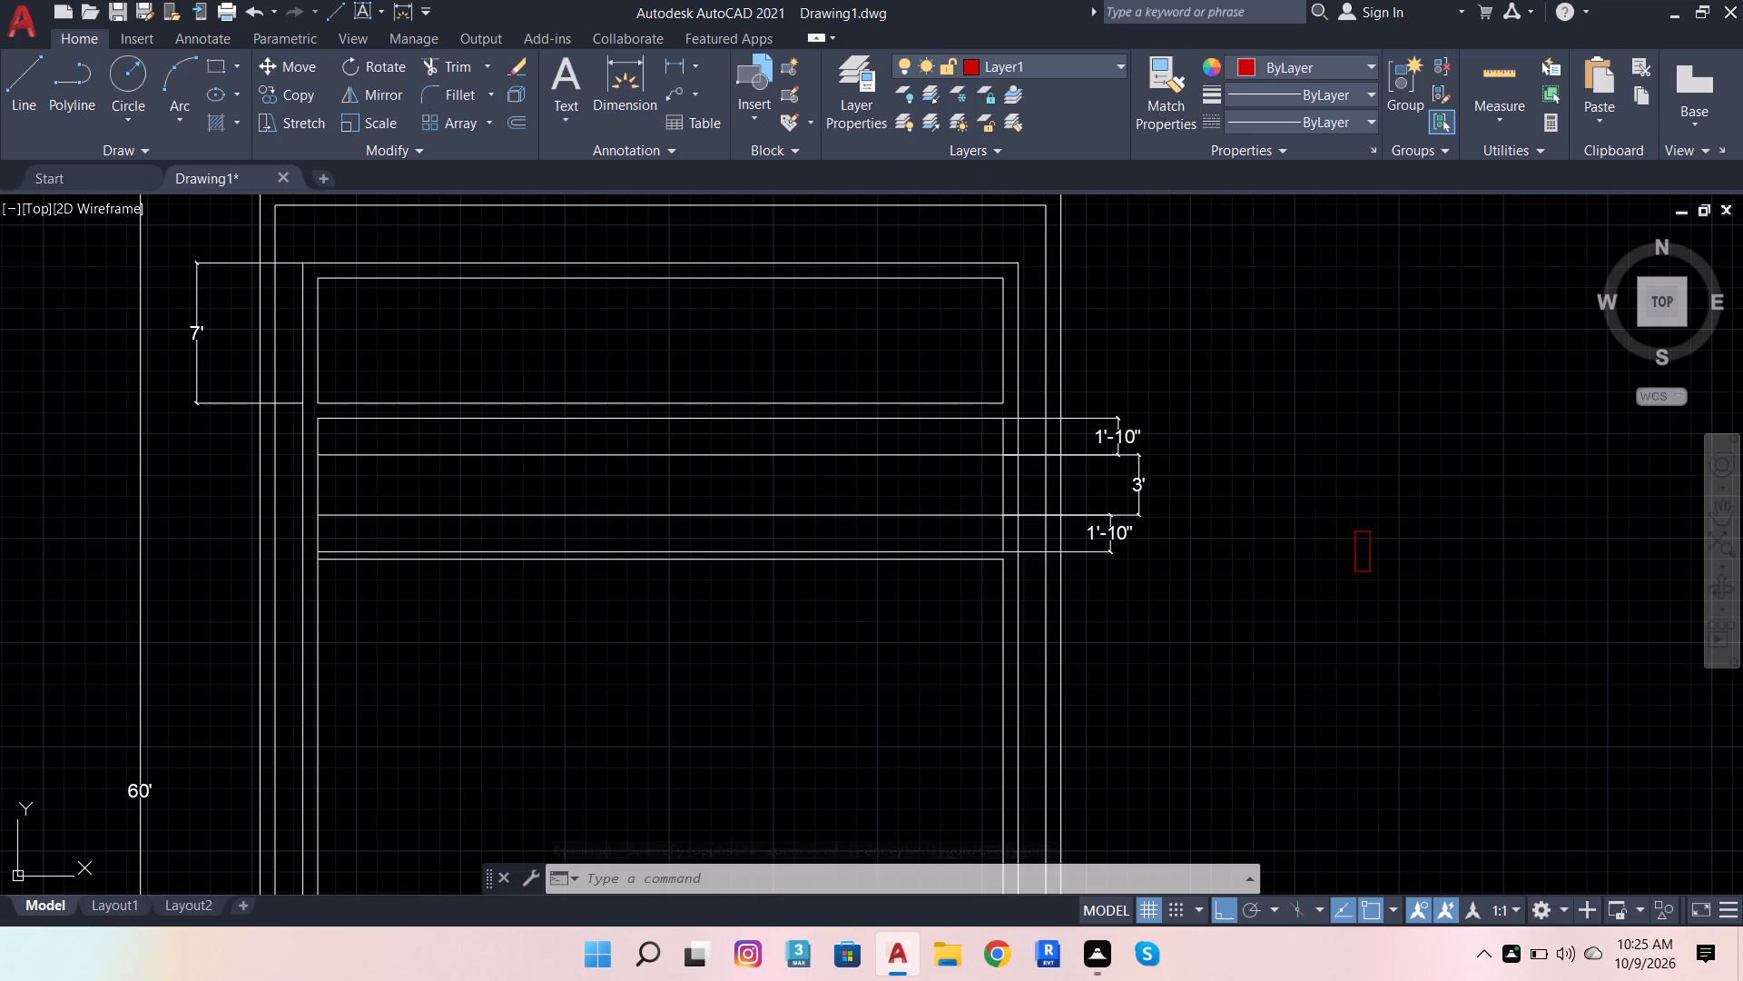
key(space)
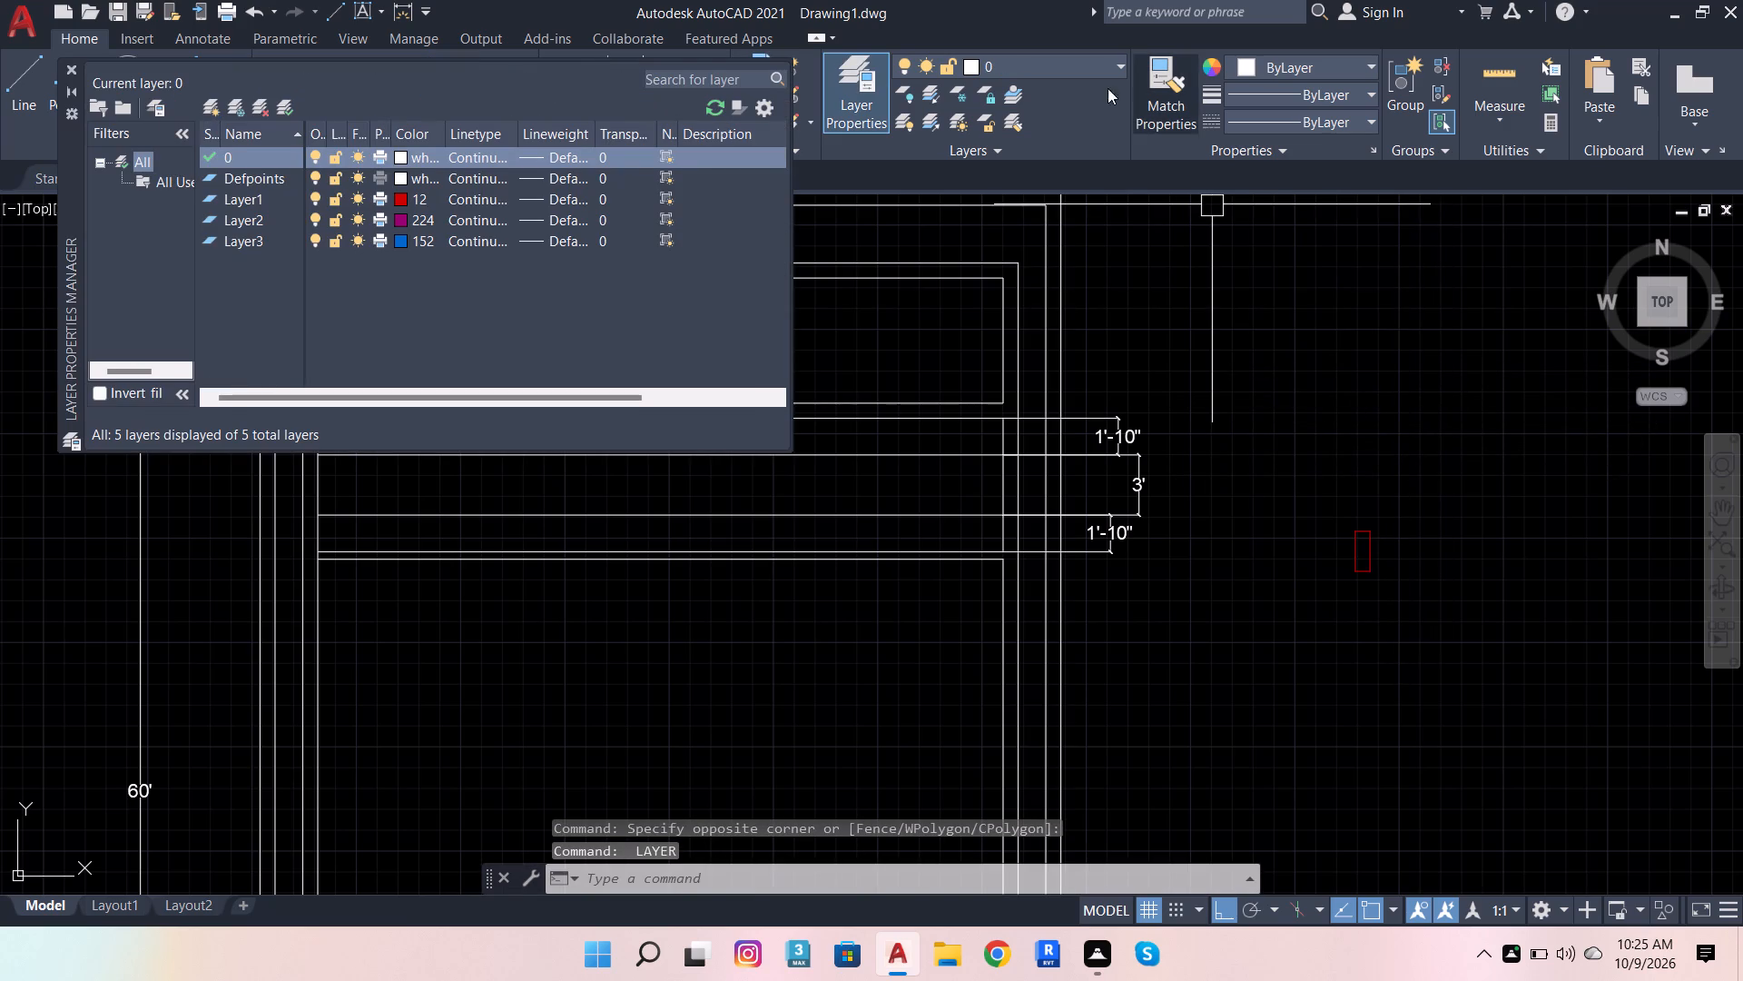
click(73, 62)
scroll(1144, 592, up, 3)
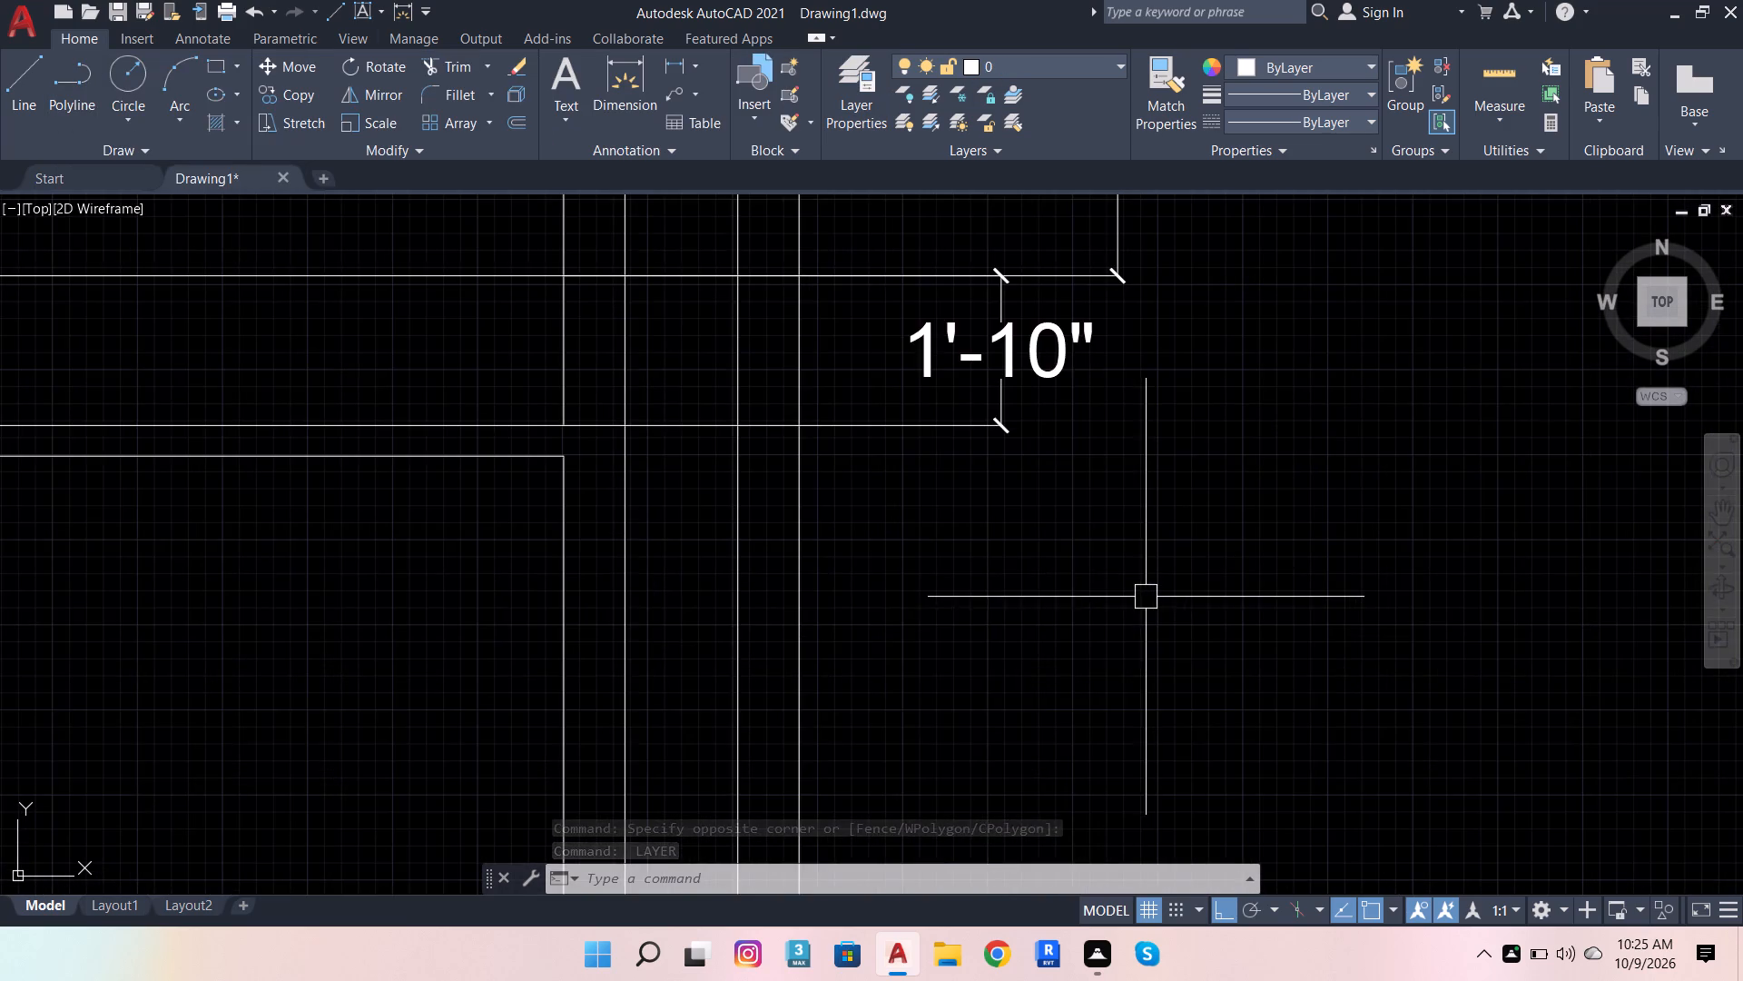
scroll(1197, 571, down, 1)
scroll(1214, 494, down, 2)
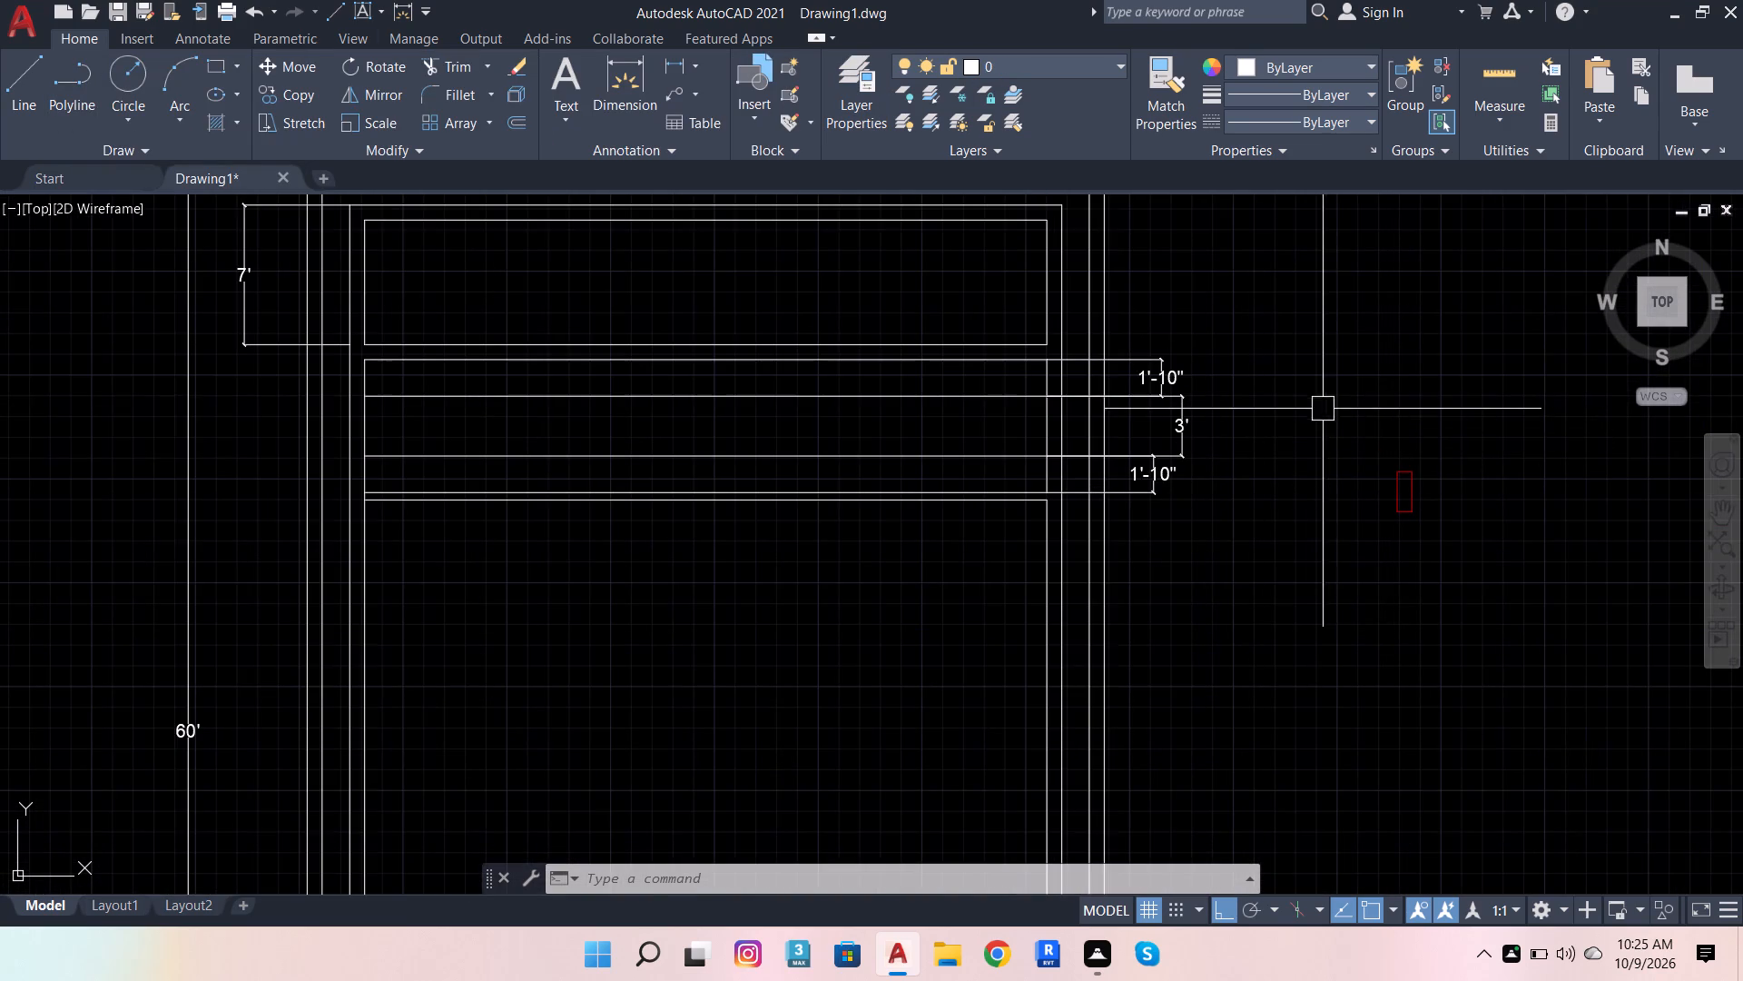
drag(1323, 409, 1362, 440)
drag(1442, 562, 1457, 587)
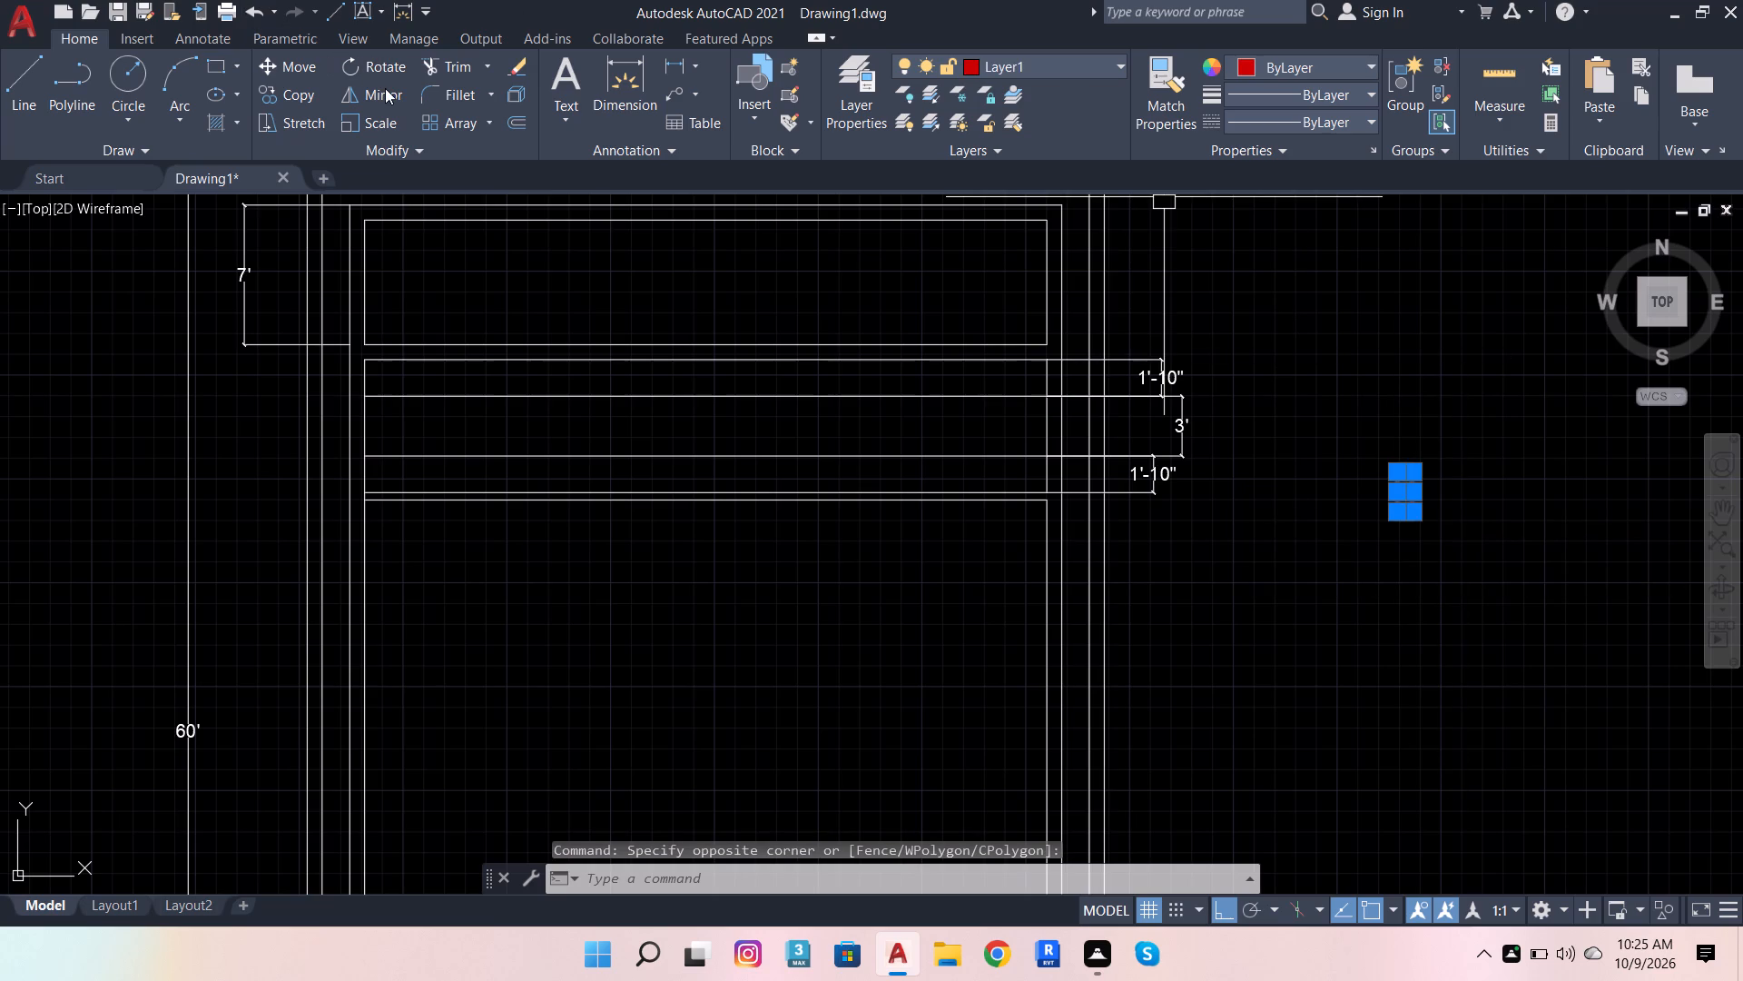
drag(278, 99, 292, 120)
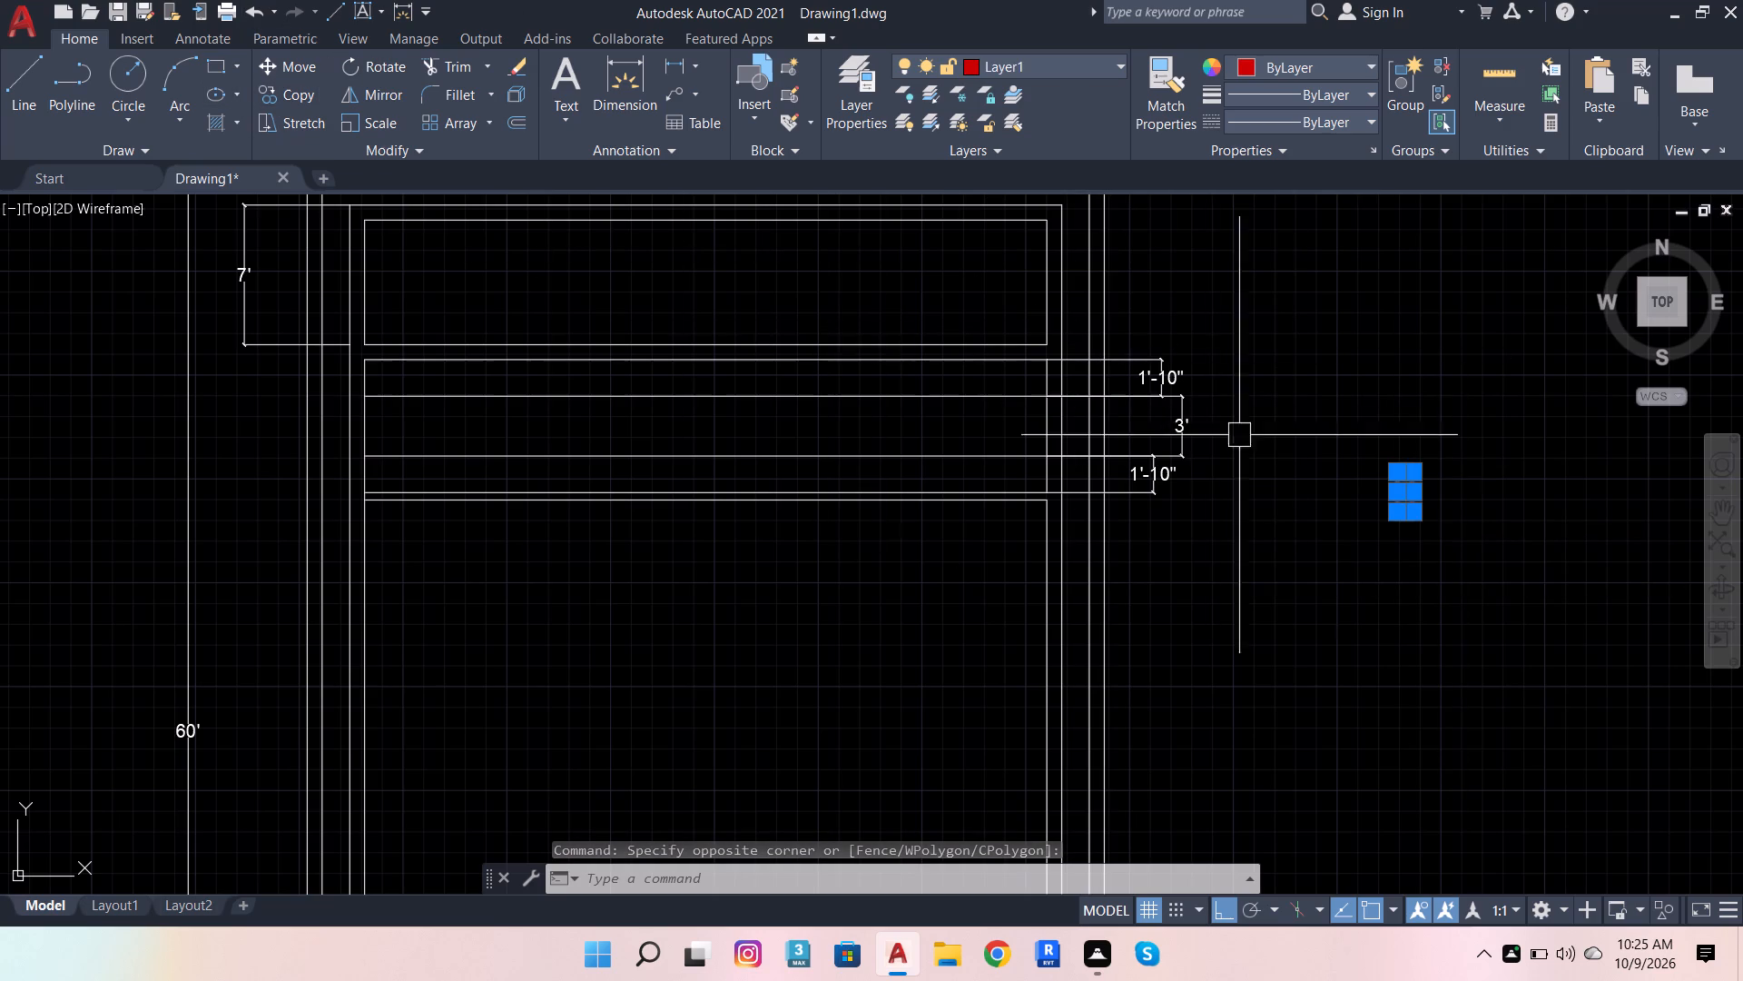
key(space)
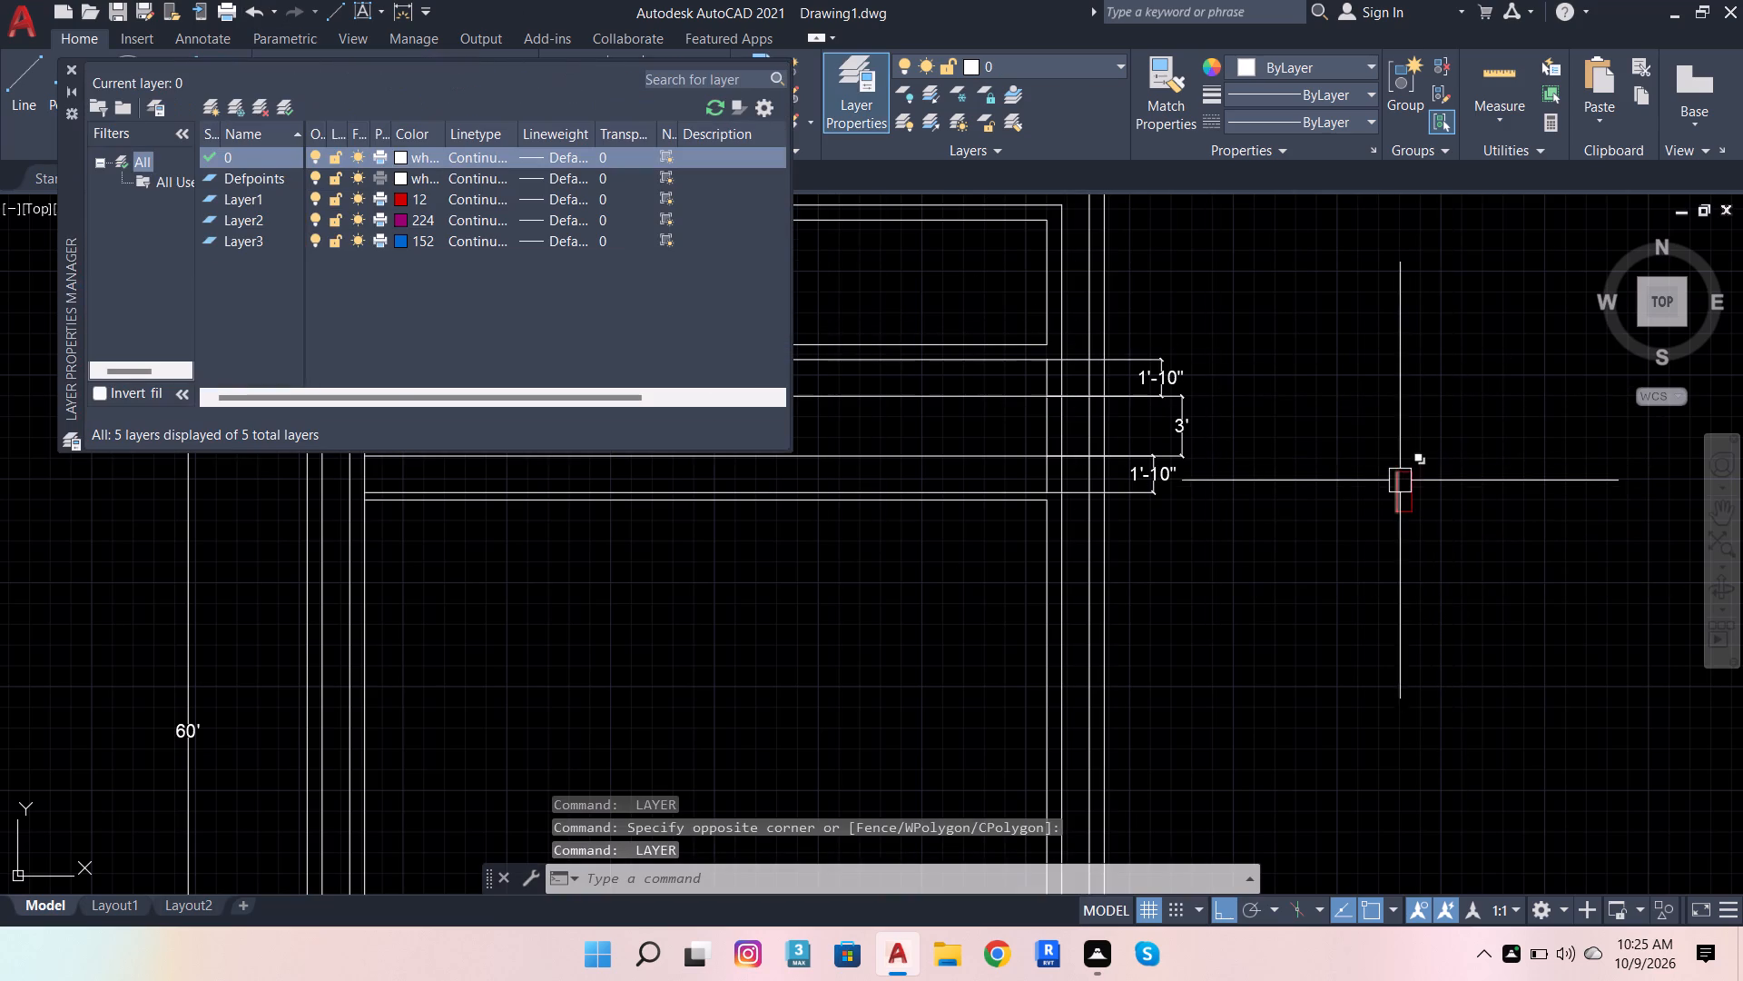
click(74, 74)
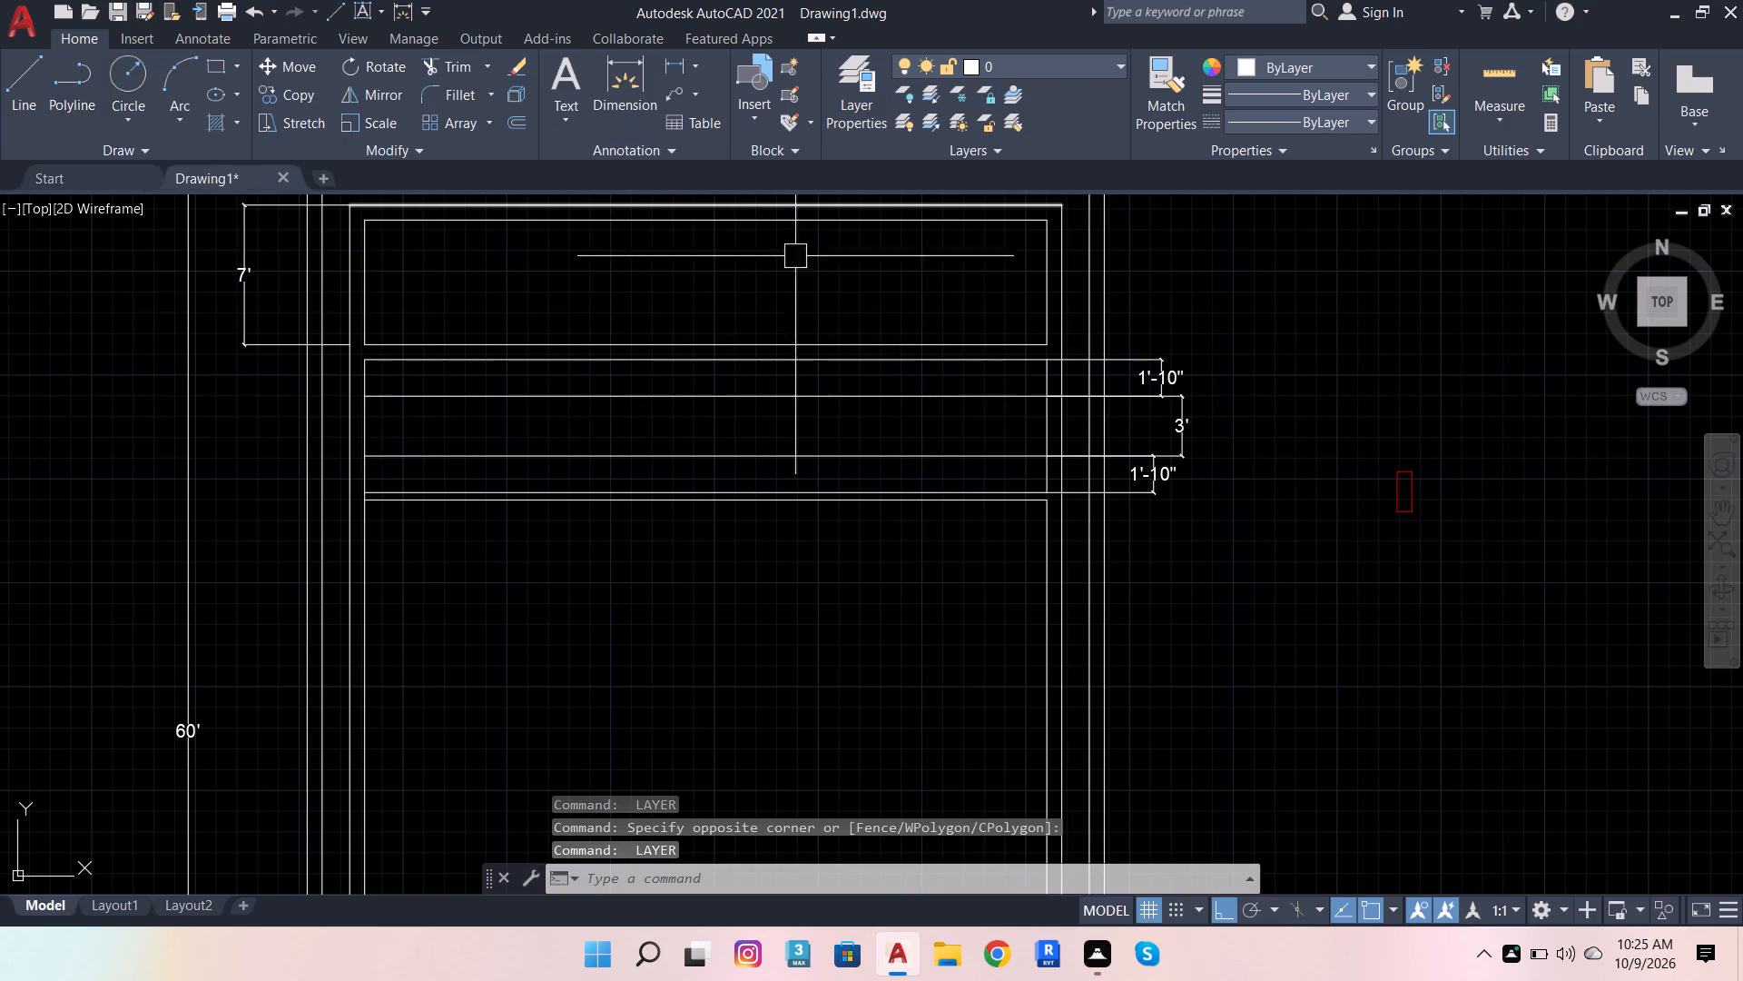
Convert the four lines of the red 9" by 2' rectangle into a block named "jcjg bmvh".
drag(1341, 437, 1496, 614)
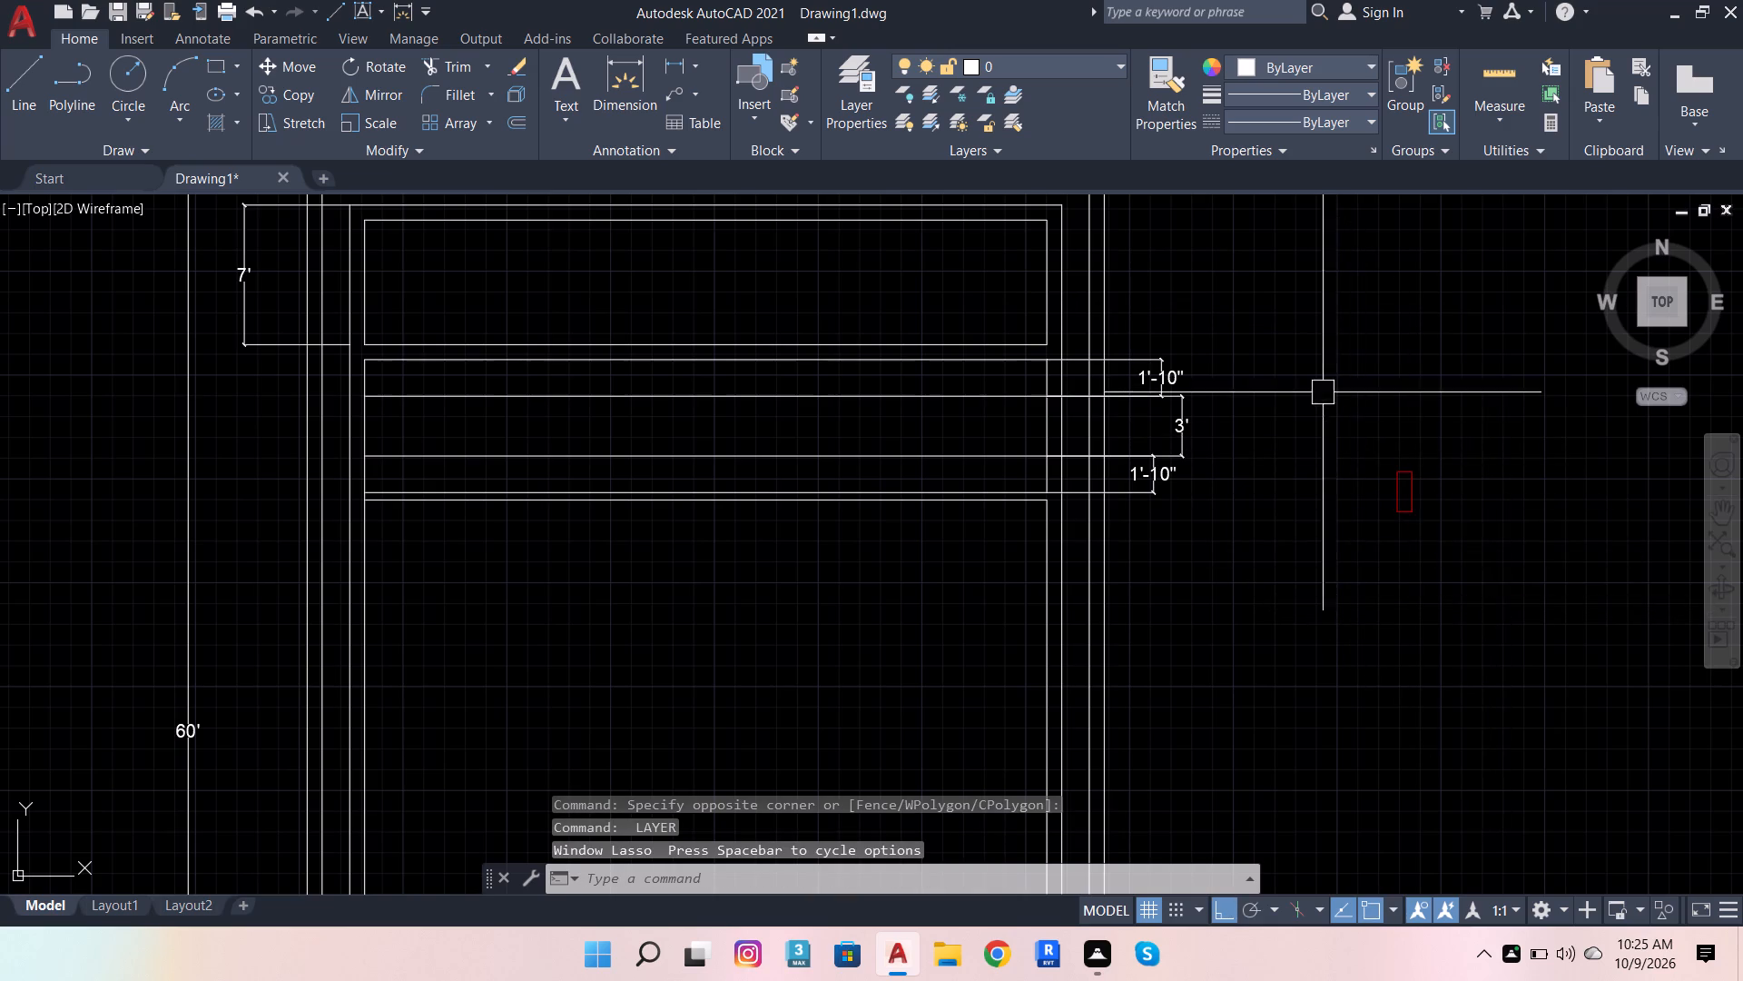
drag(1314, 370, 1408, 673)
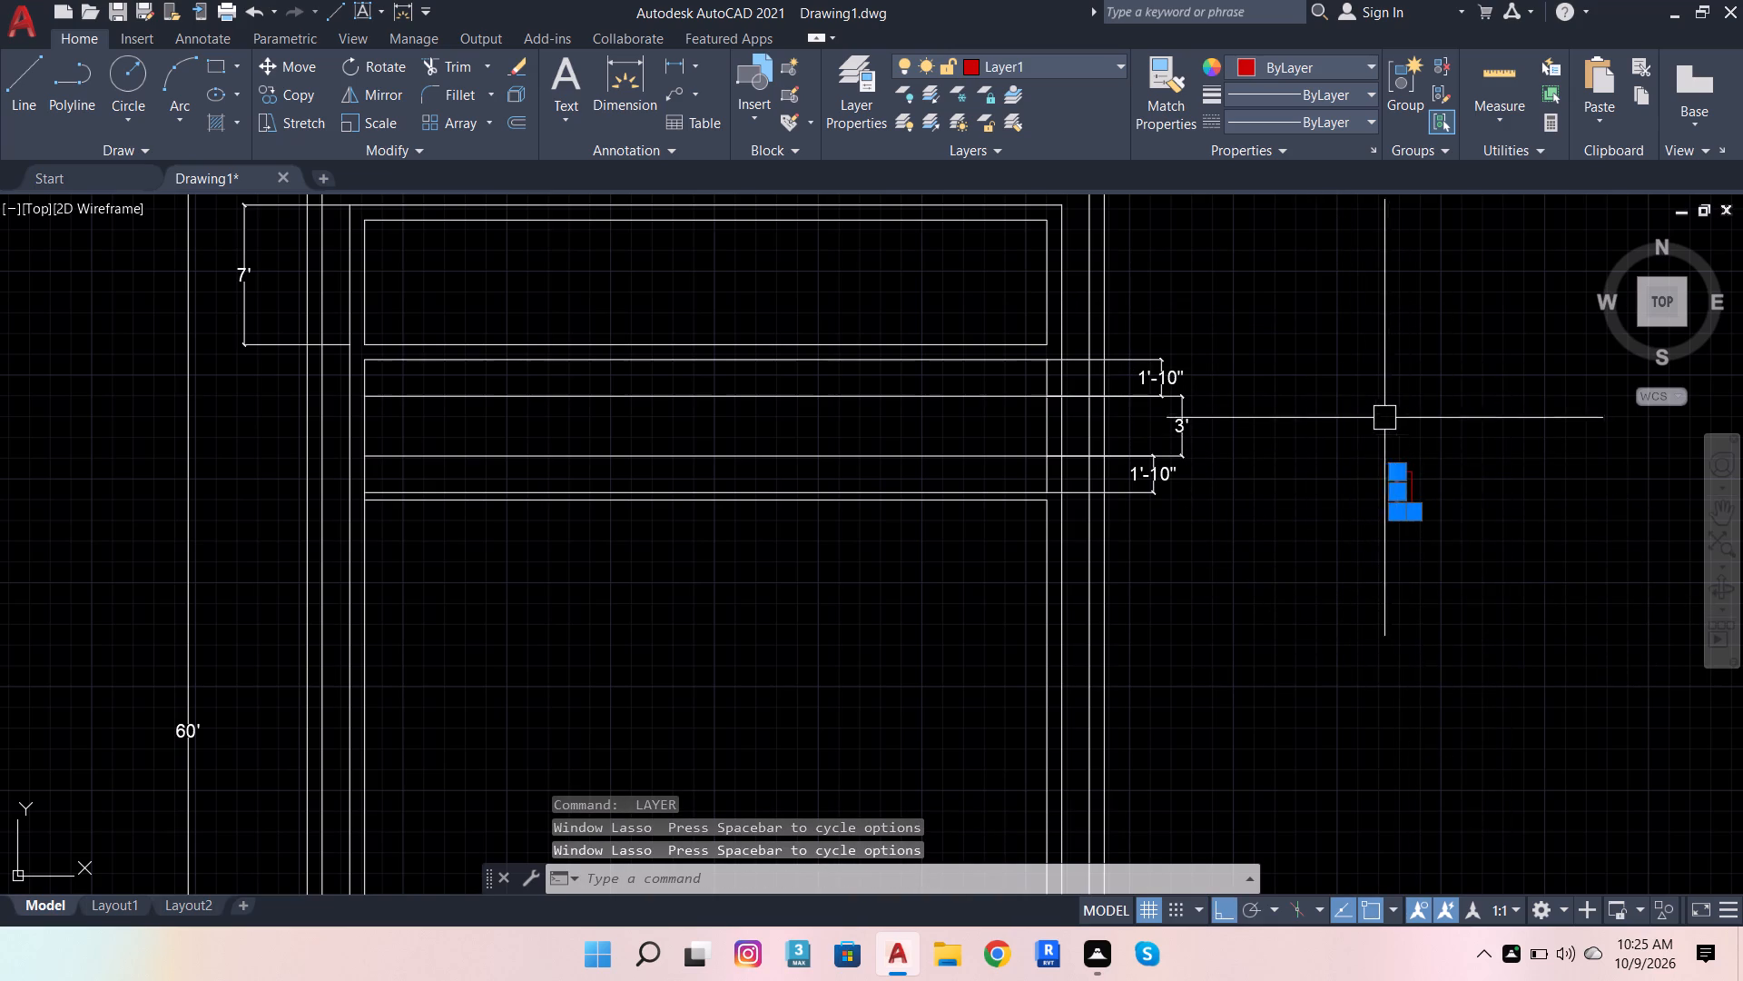
drag(1286, 381, 1535, 669)
click(1350, 329)
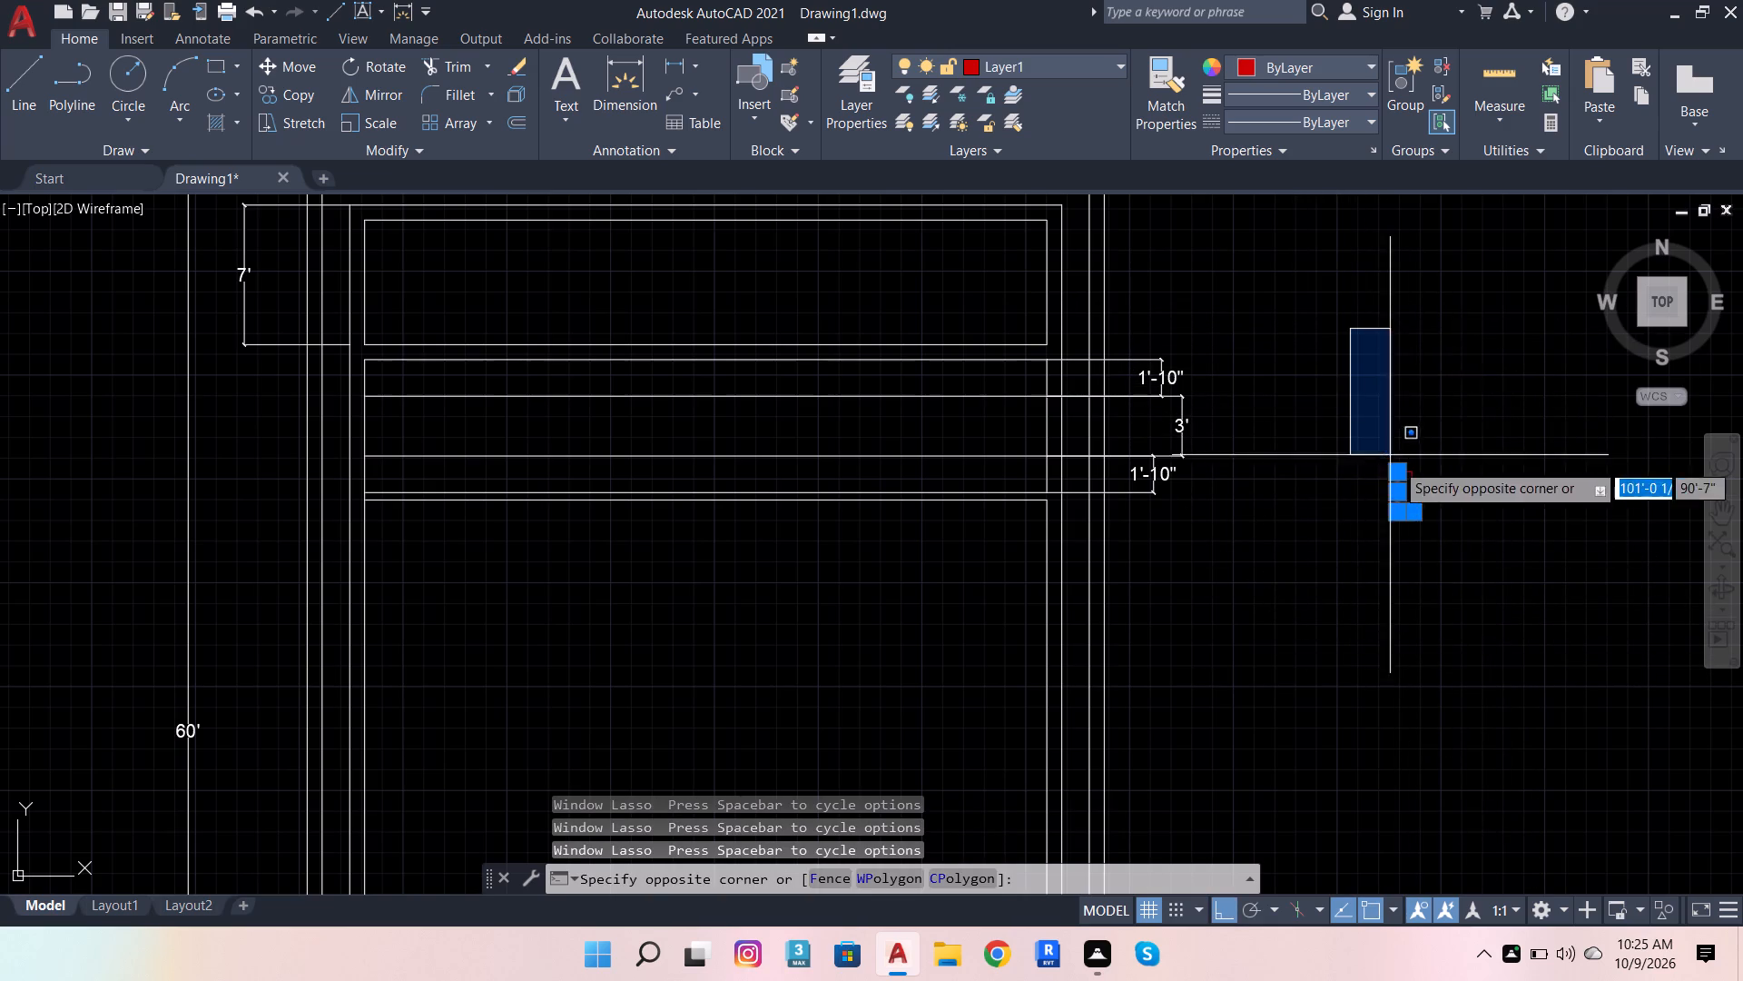
click(1461, 590)
key(b)
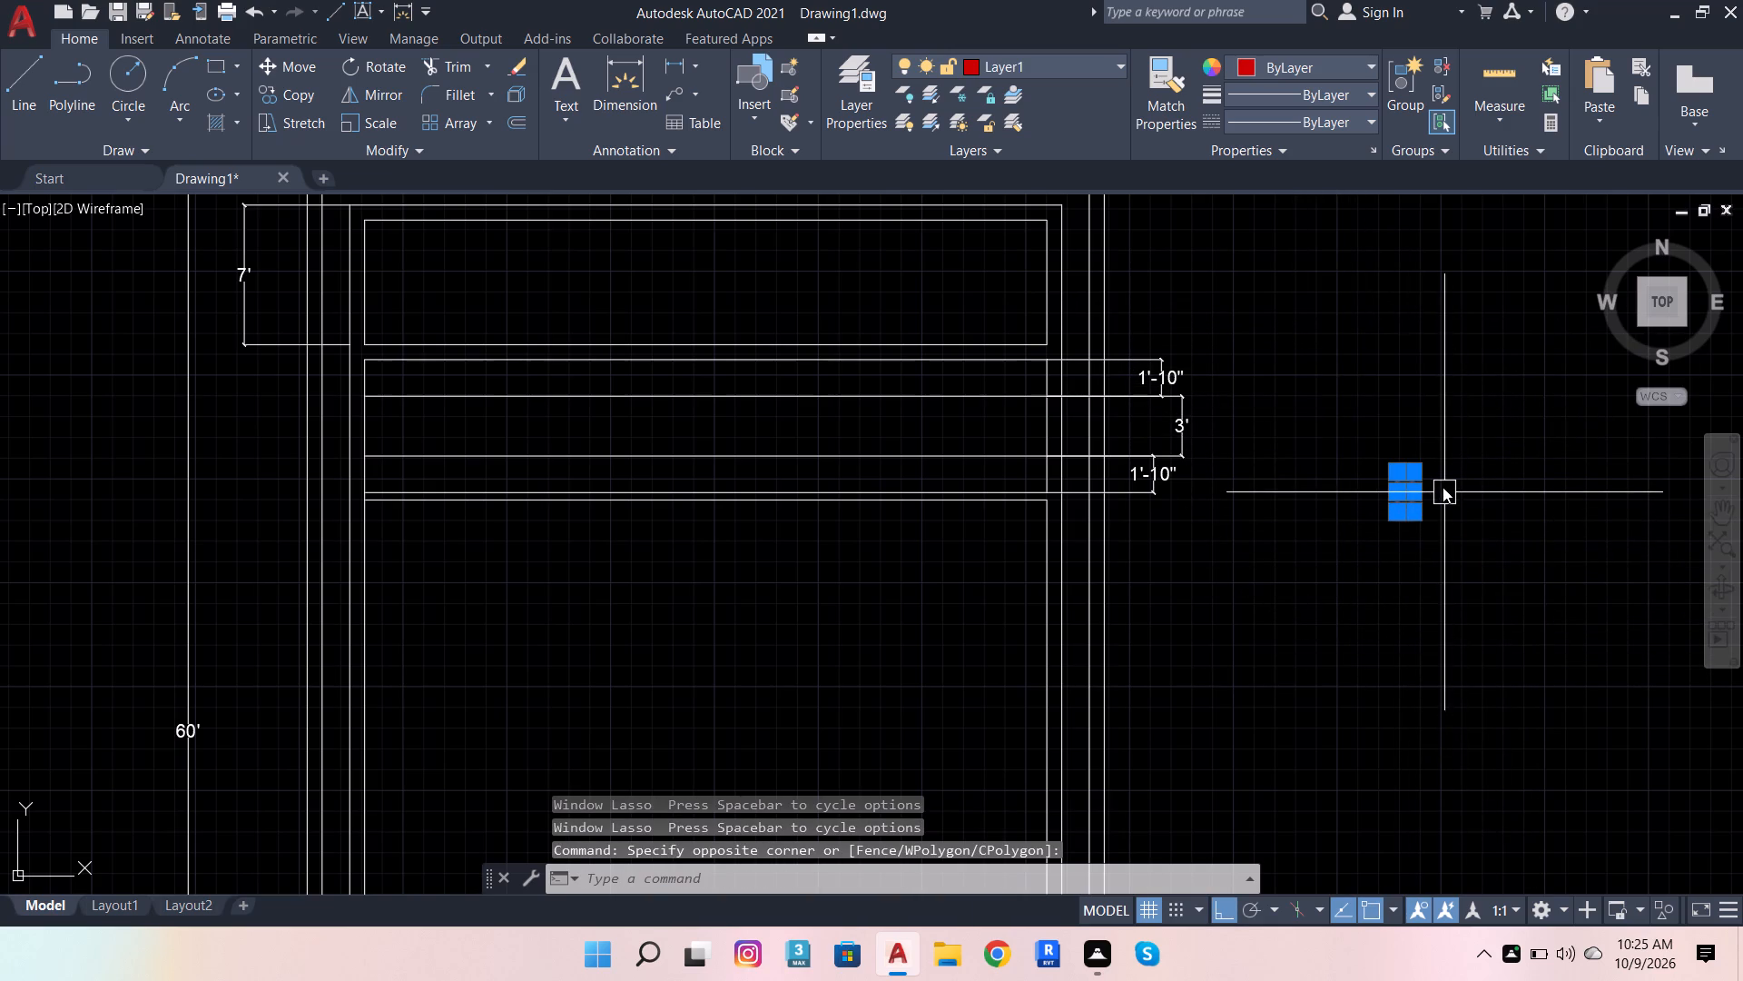
click(1494, 541)
key(j)
key(c)
key(j)
key(g)
key(space)
key(space)
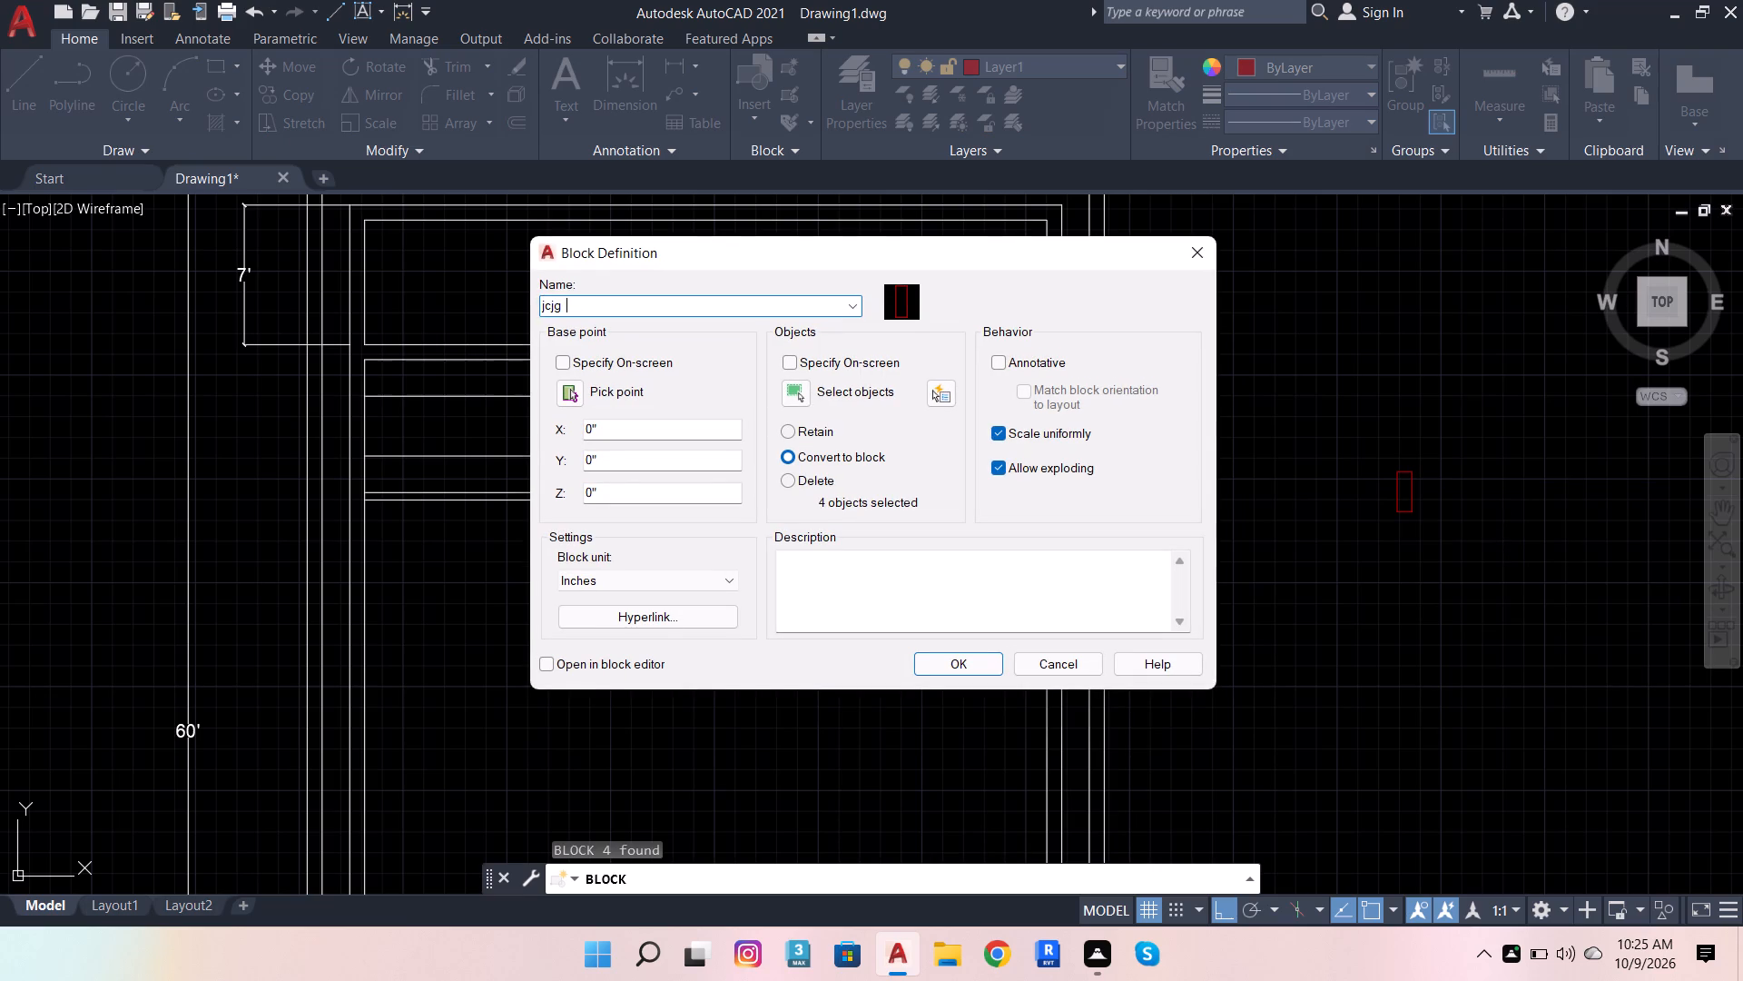
key(b)
key(m)
key(v)
text(hk)
key(comma)
key(g)
key(BackSpace)
key(BackSpace)
key(BackSpace)
key(Return)
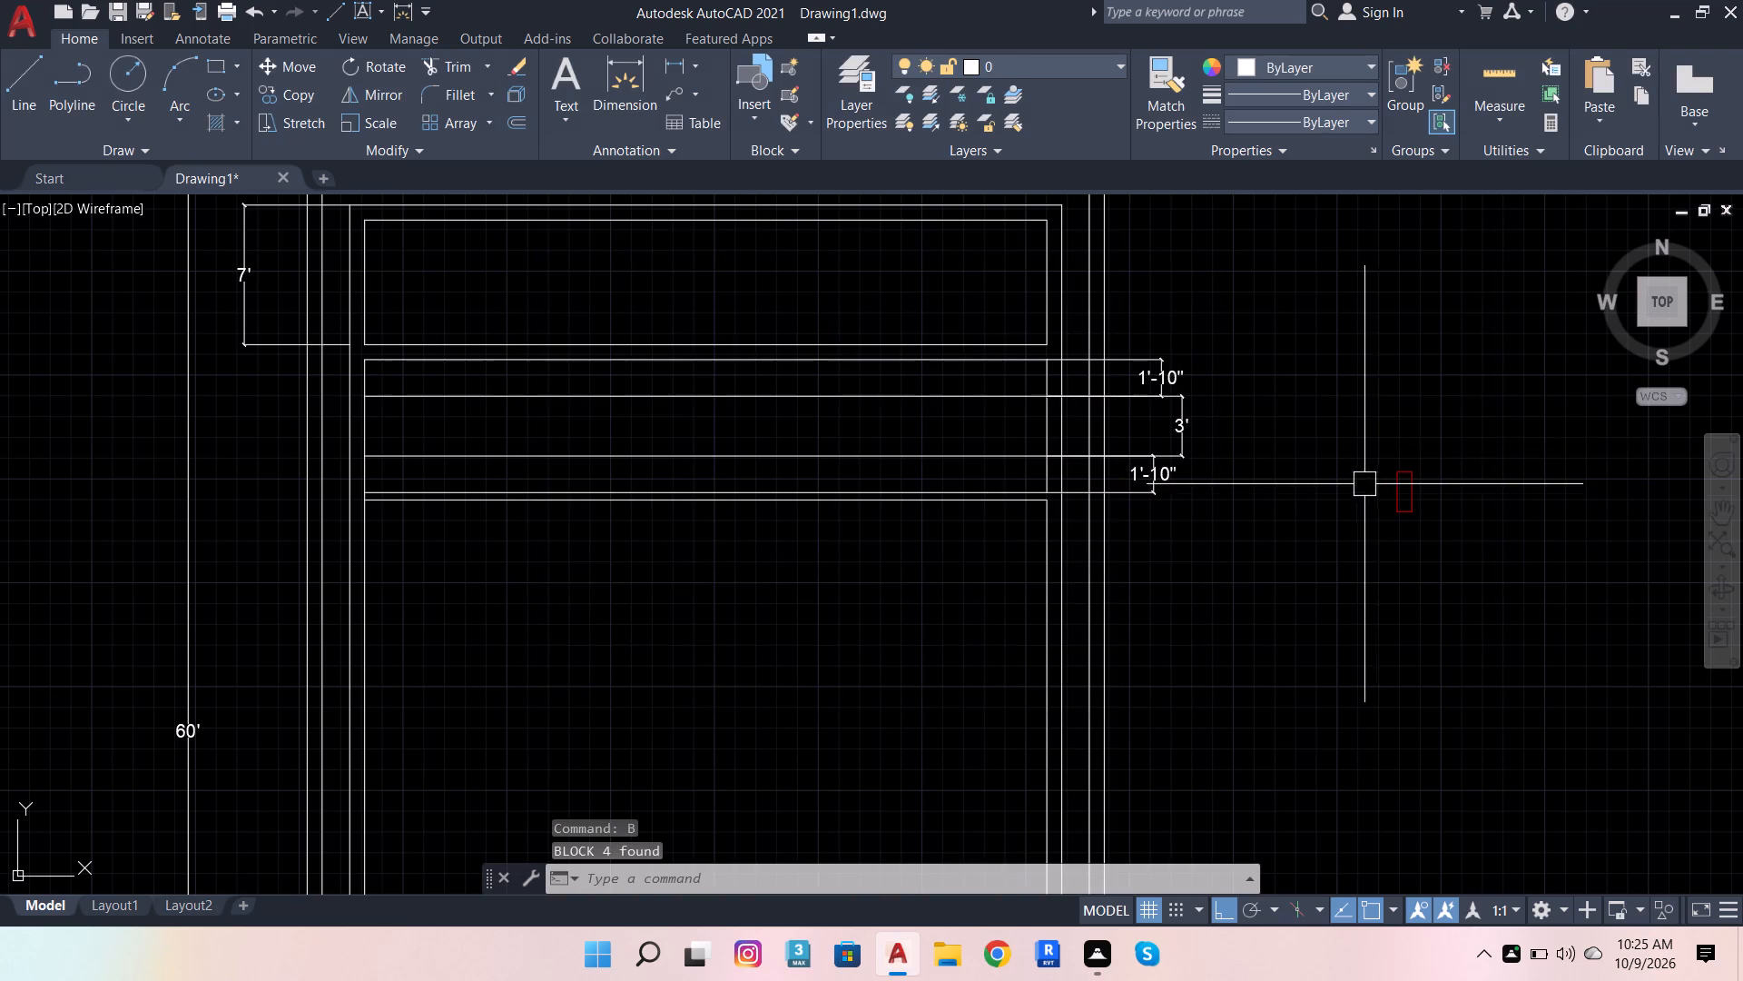
Copy the red rectangle block three times in a horizontal row to its right, using its lower-left corner as base point.
click(1381, 436)
click(1443, 556)
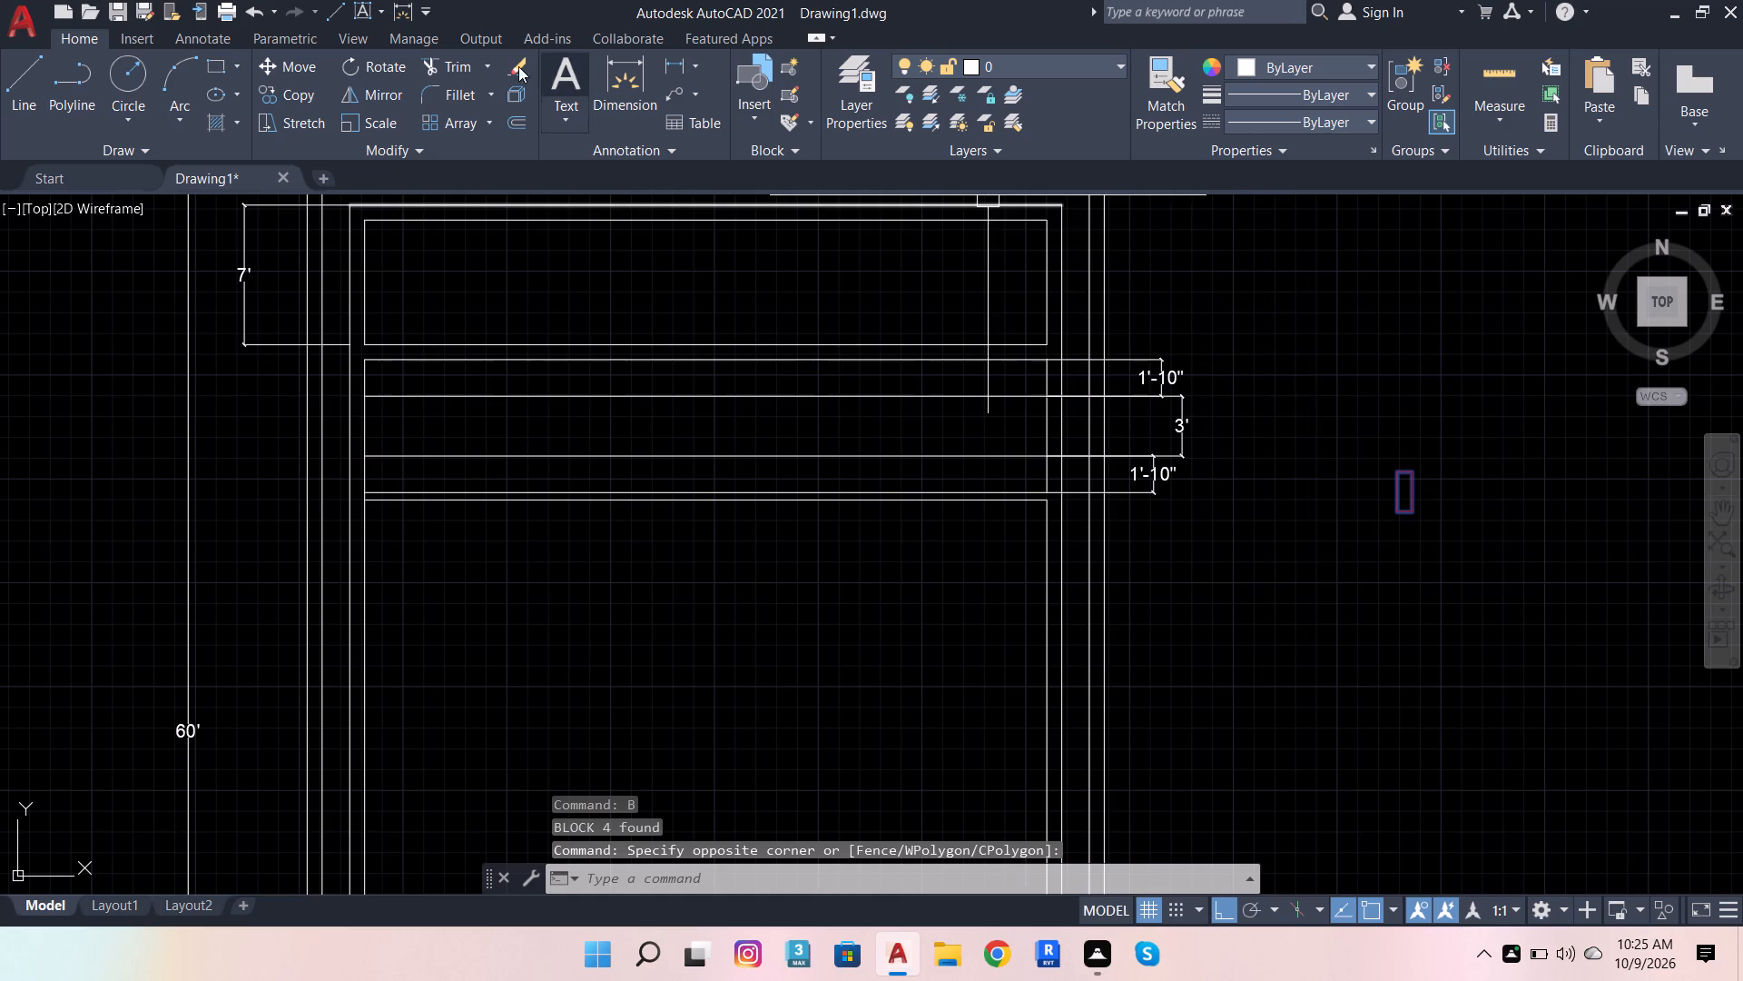
click(275, 93)
click(1395, 506)
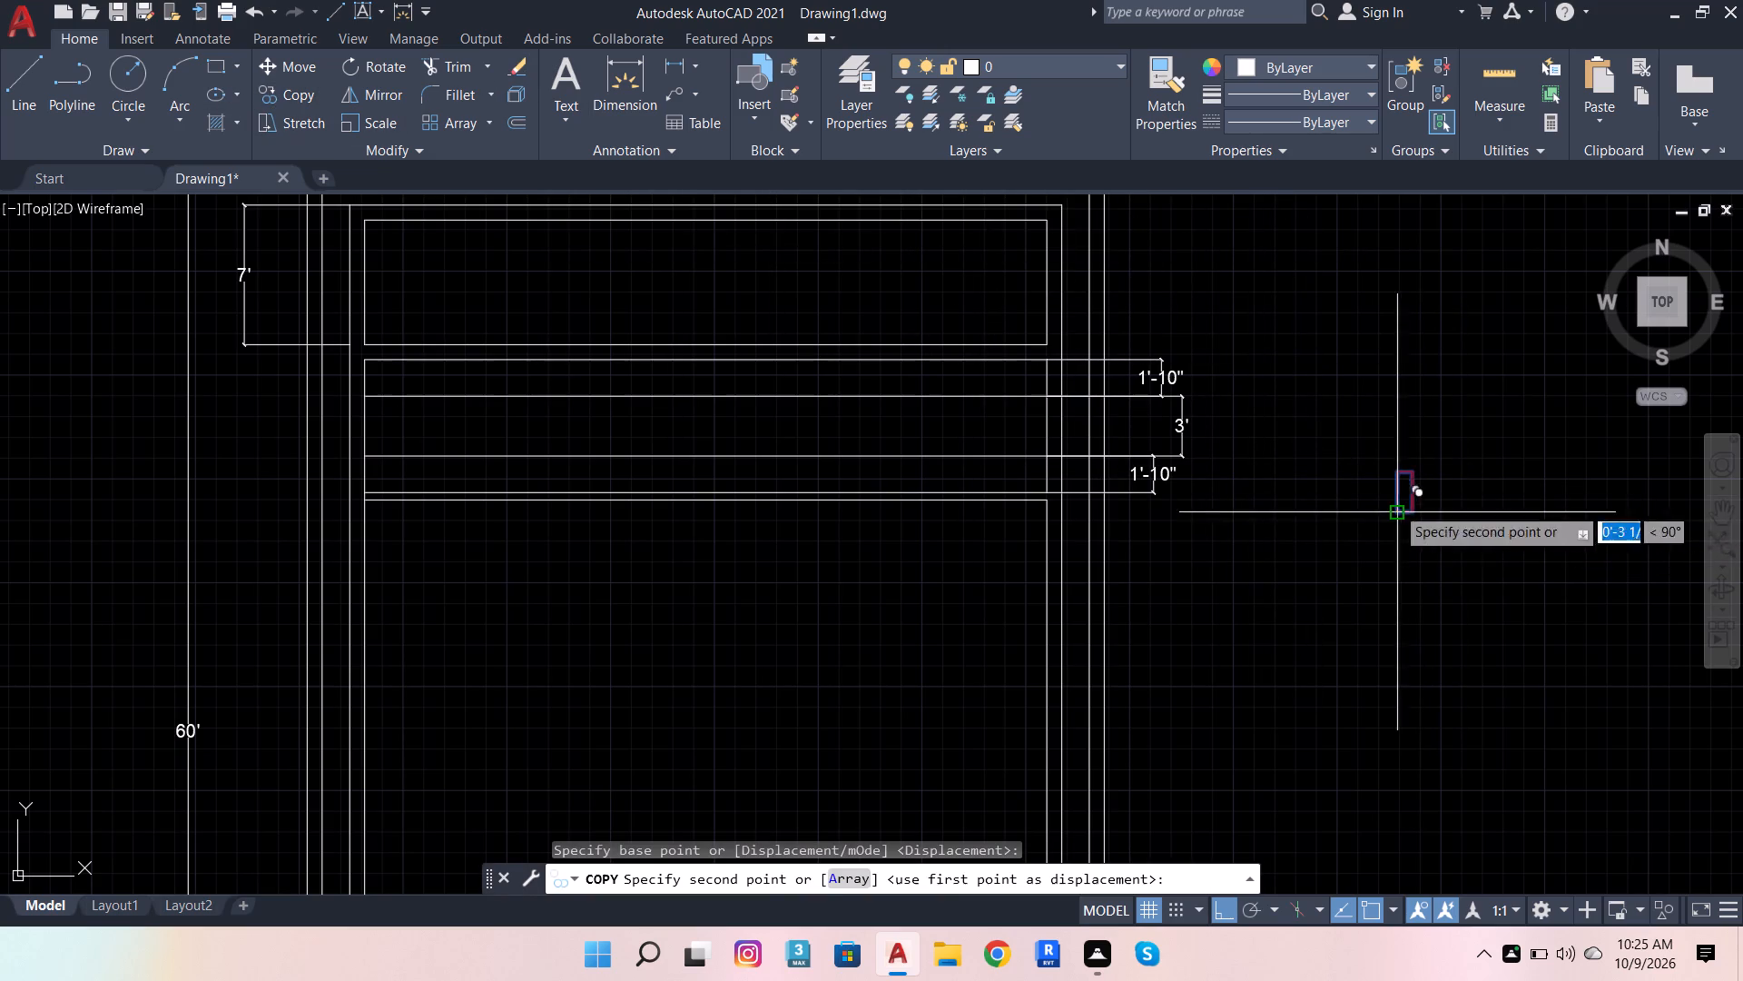
click(1461, 527)
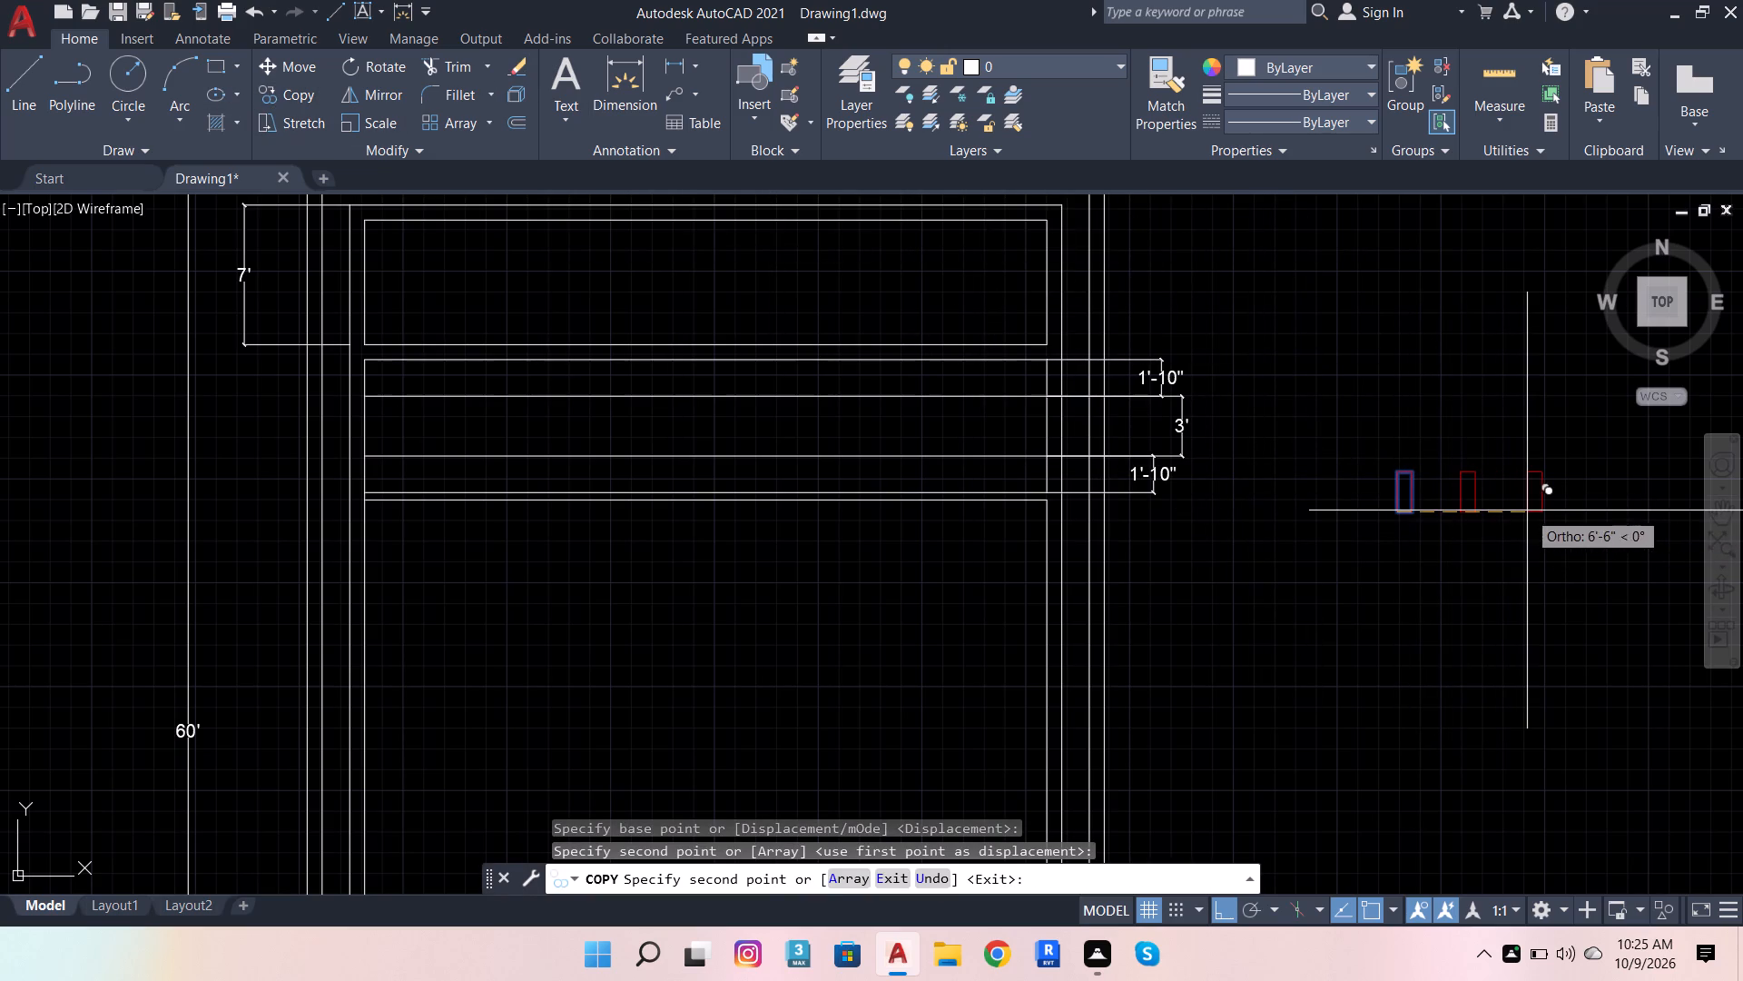
click(1523, 510)
click(1583, 514)
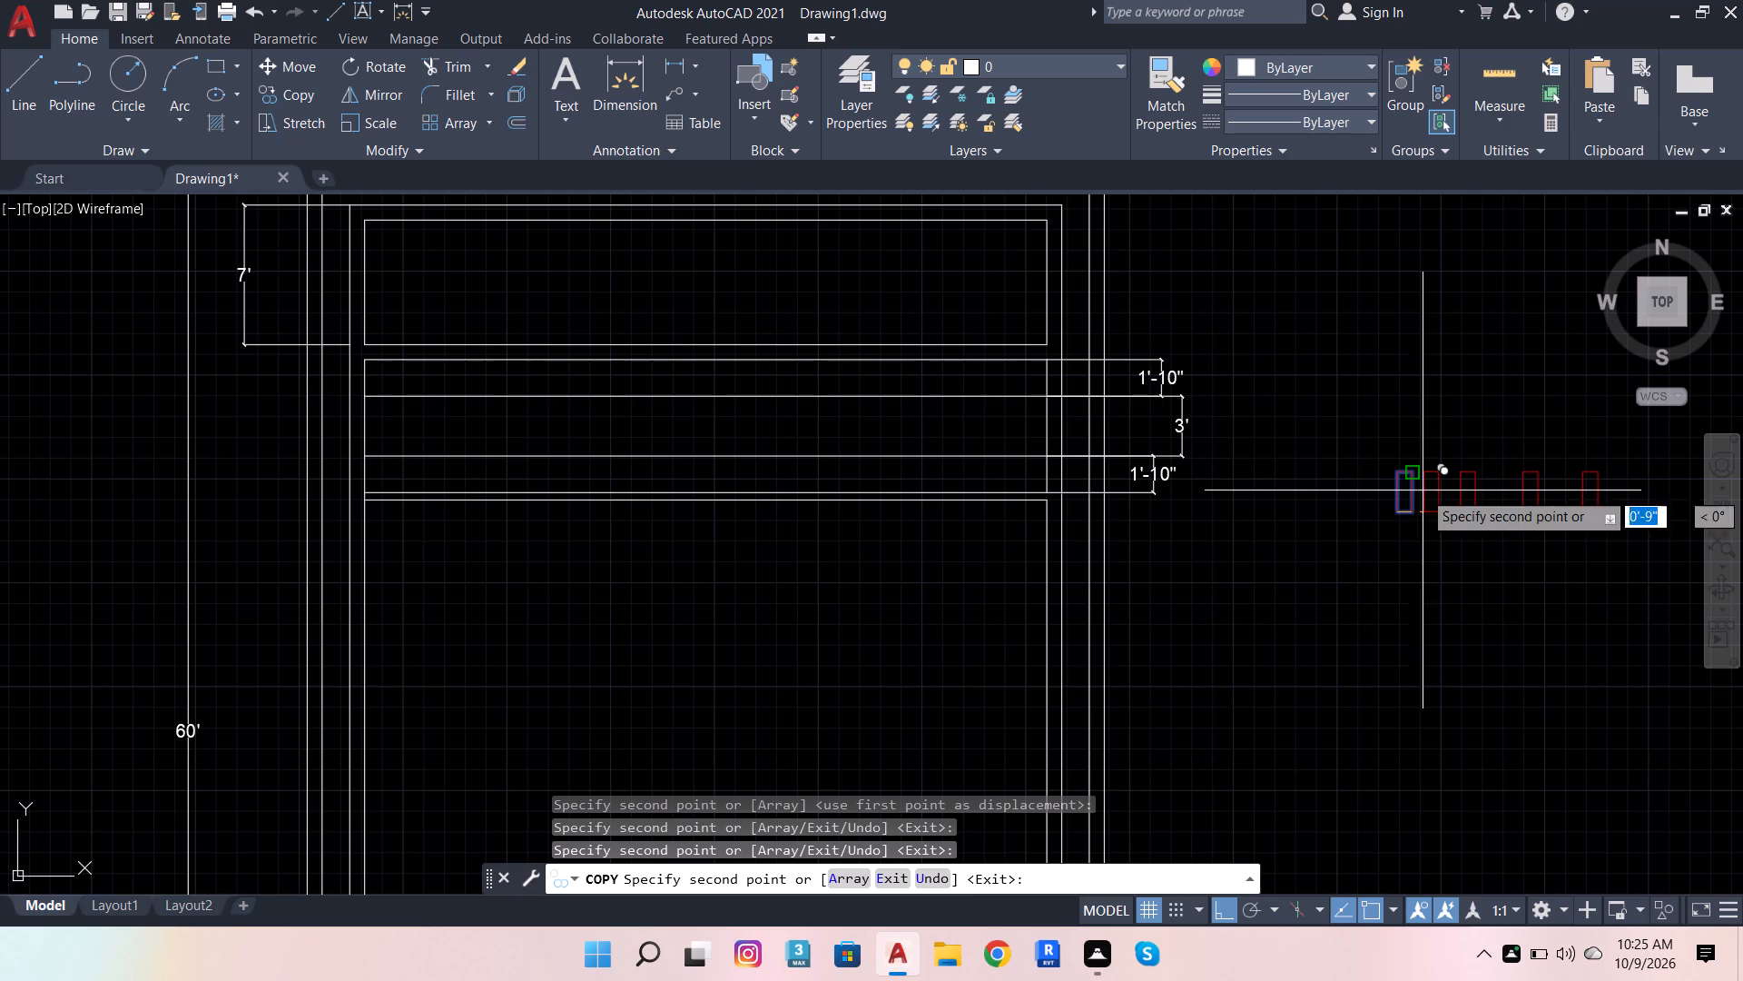
key(space)
Rotate the rightmost red rectangle block 90° about its lower-left corner so it lies horizontally.
scroll(1622, 496, up, 3)
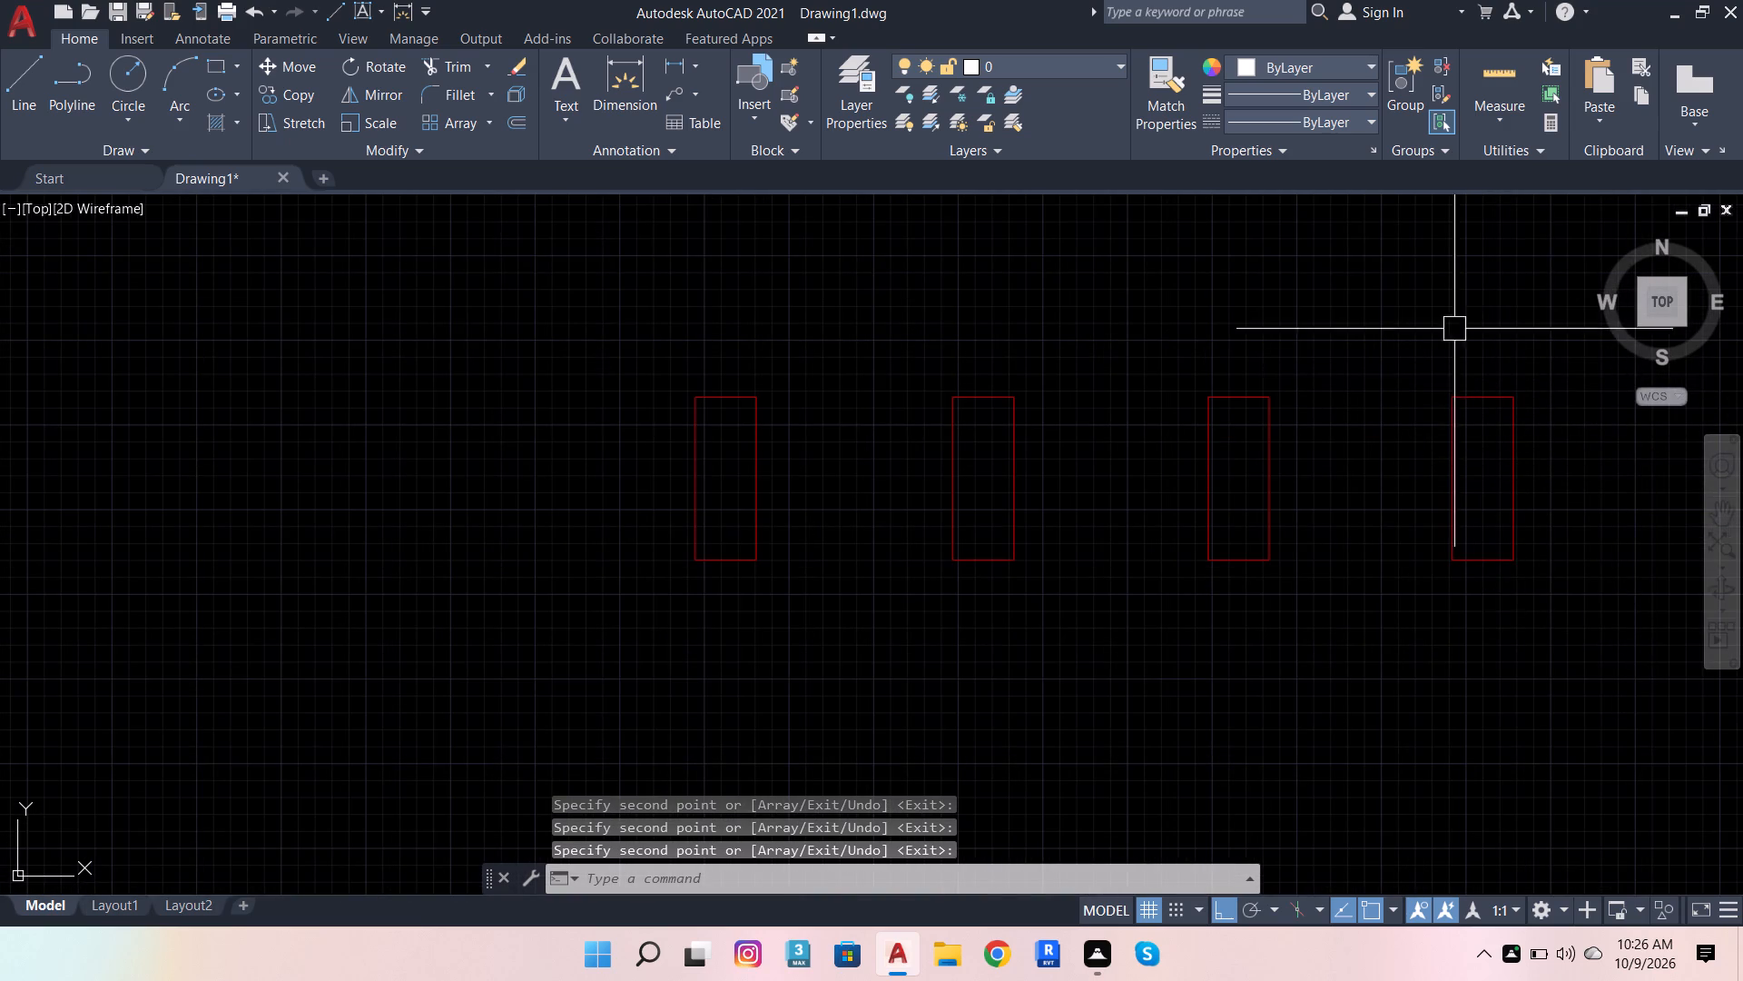
drag(1420, 299, 1608, 620)
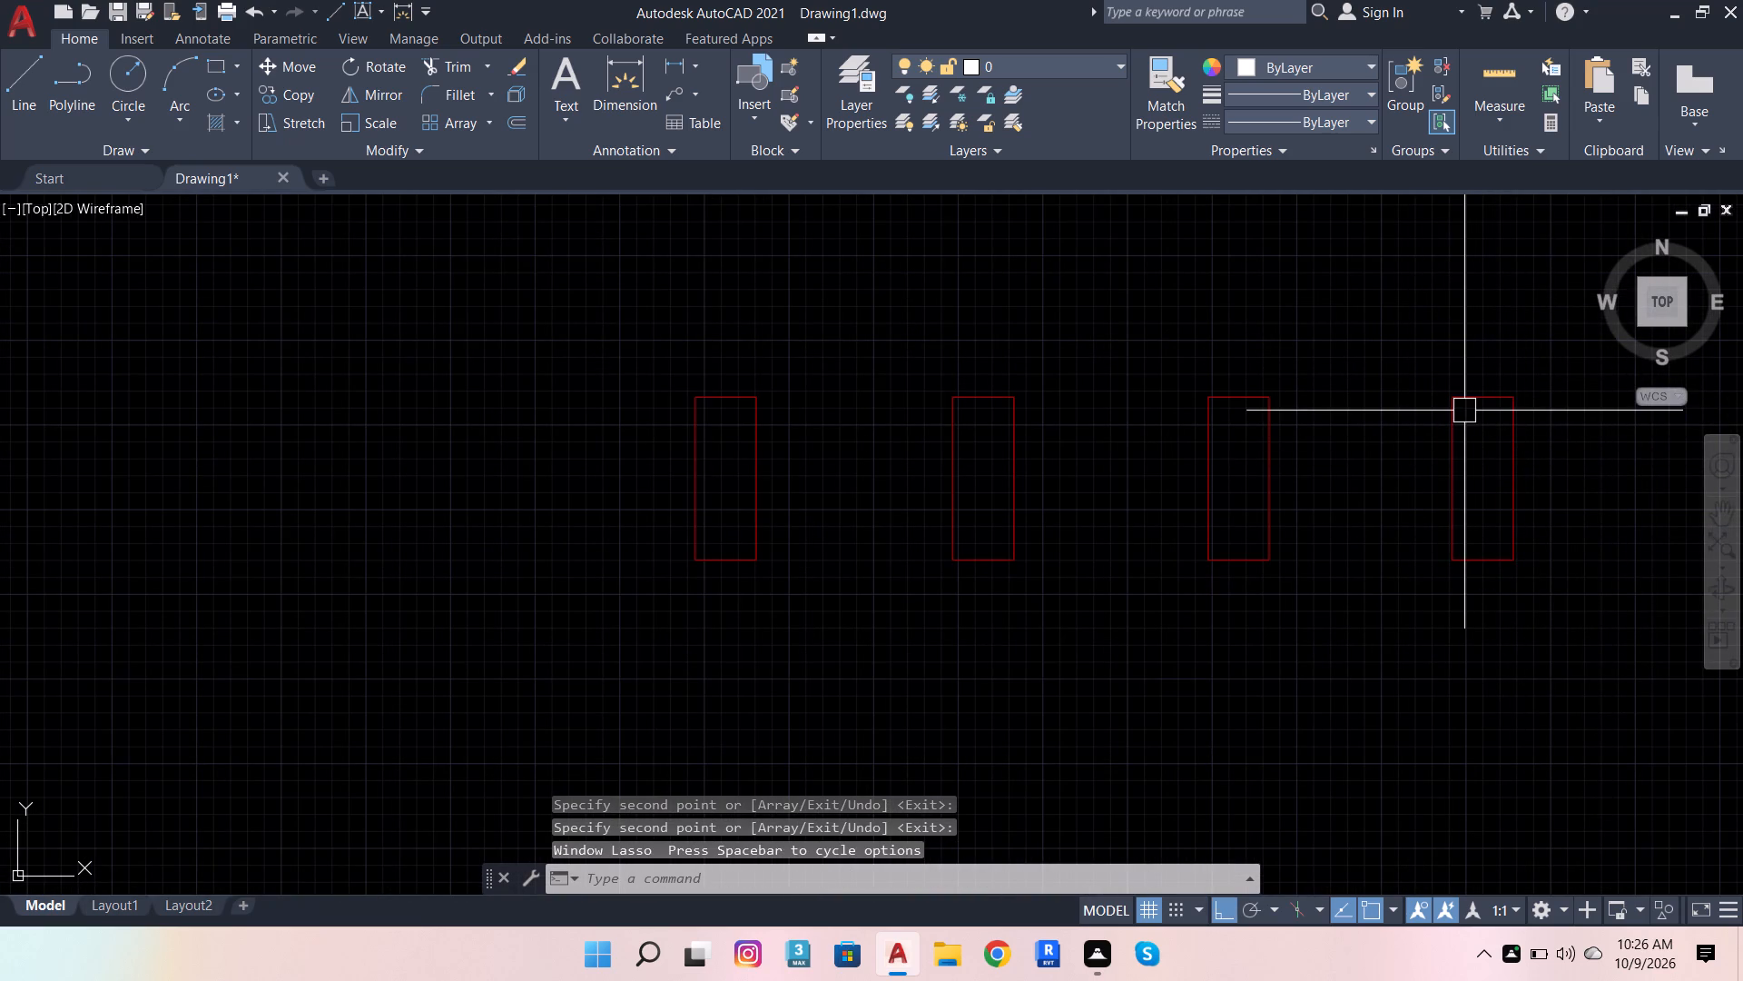
click(1464, 411)
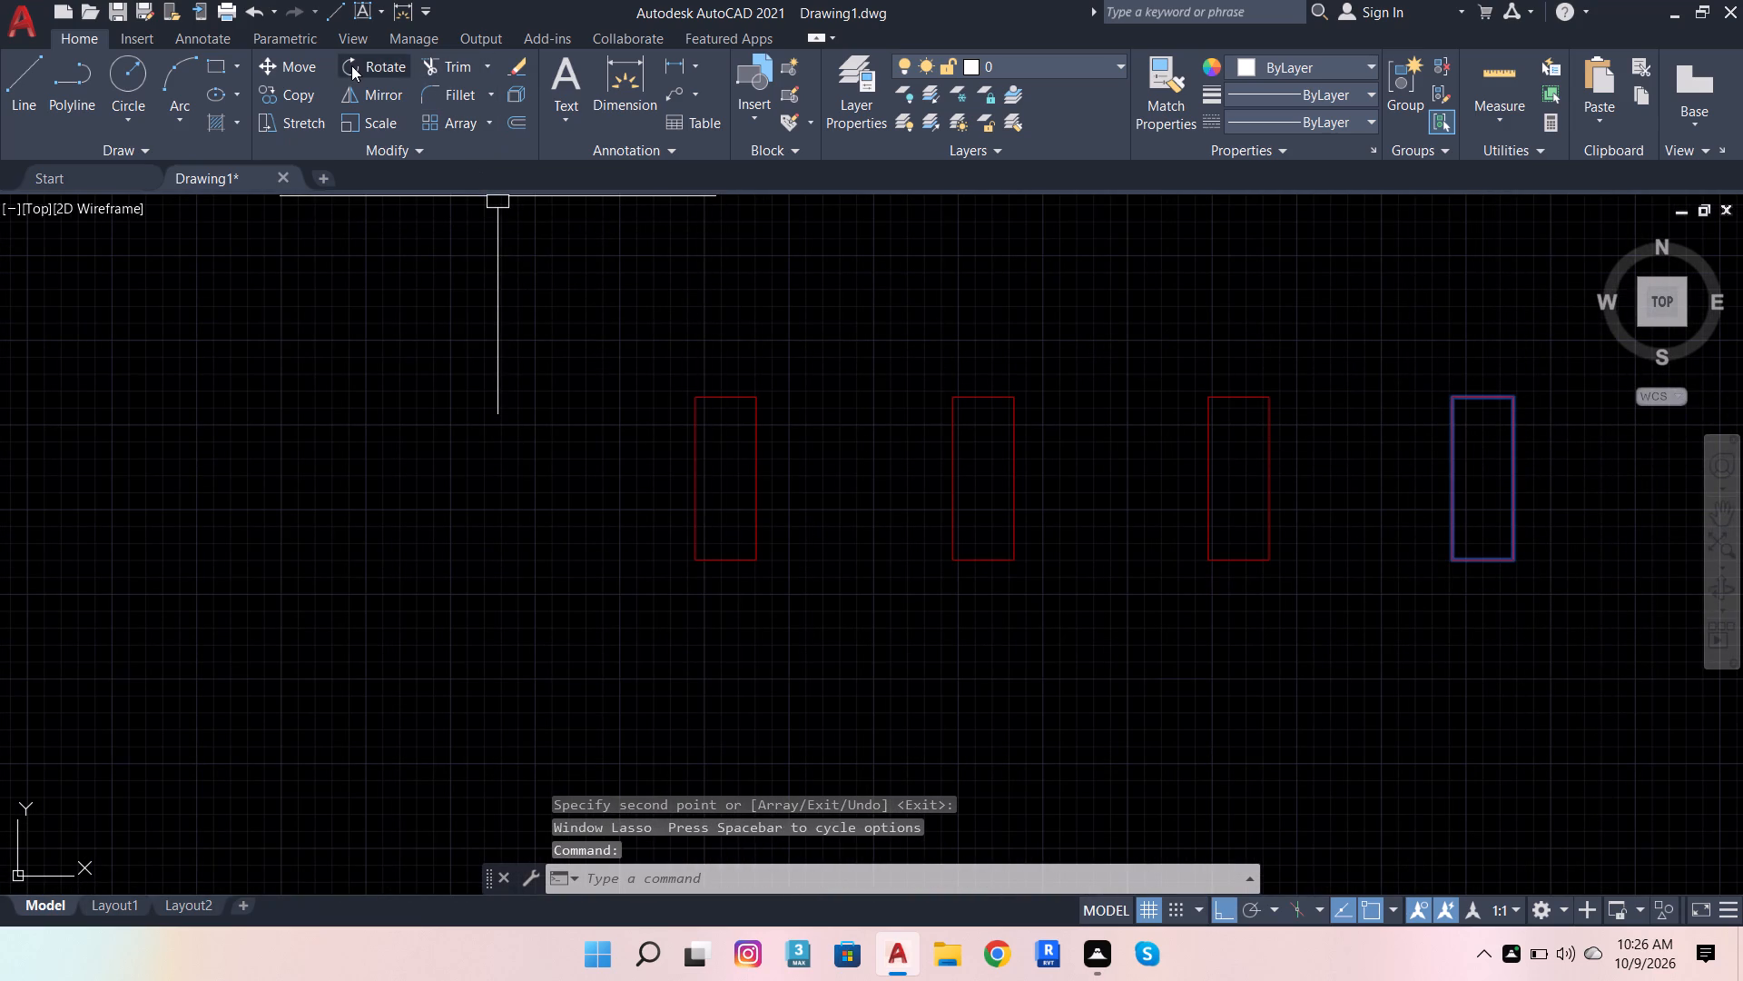
click(351, 65)
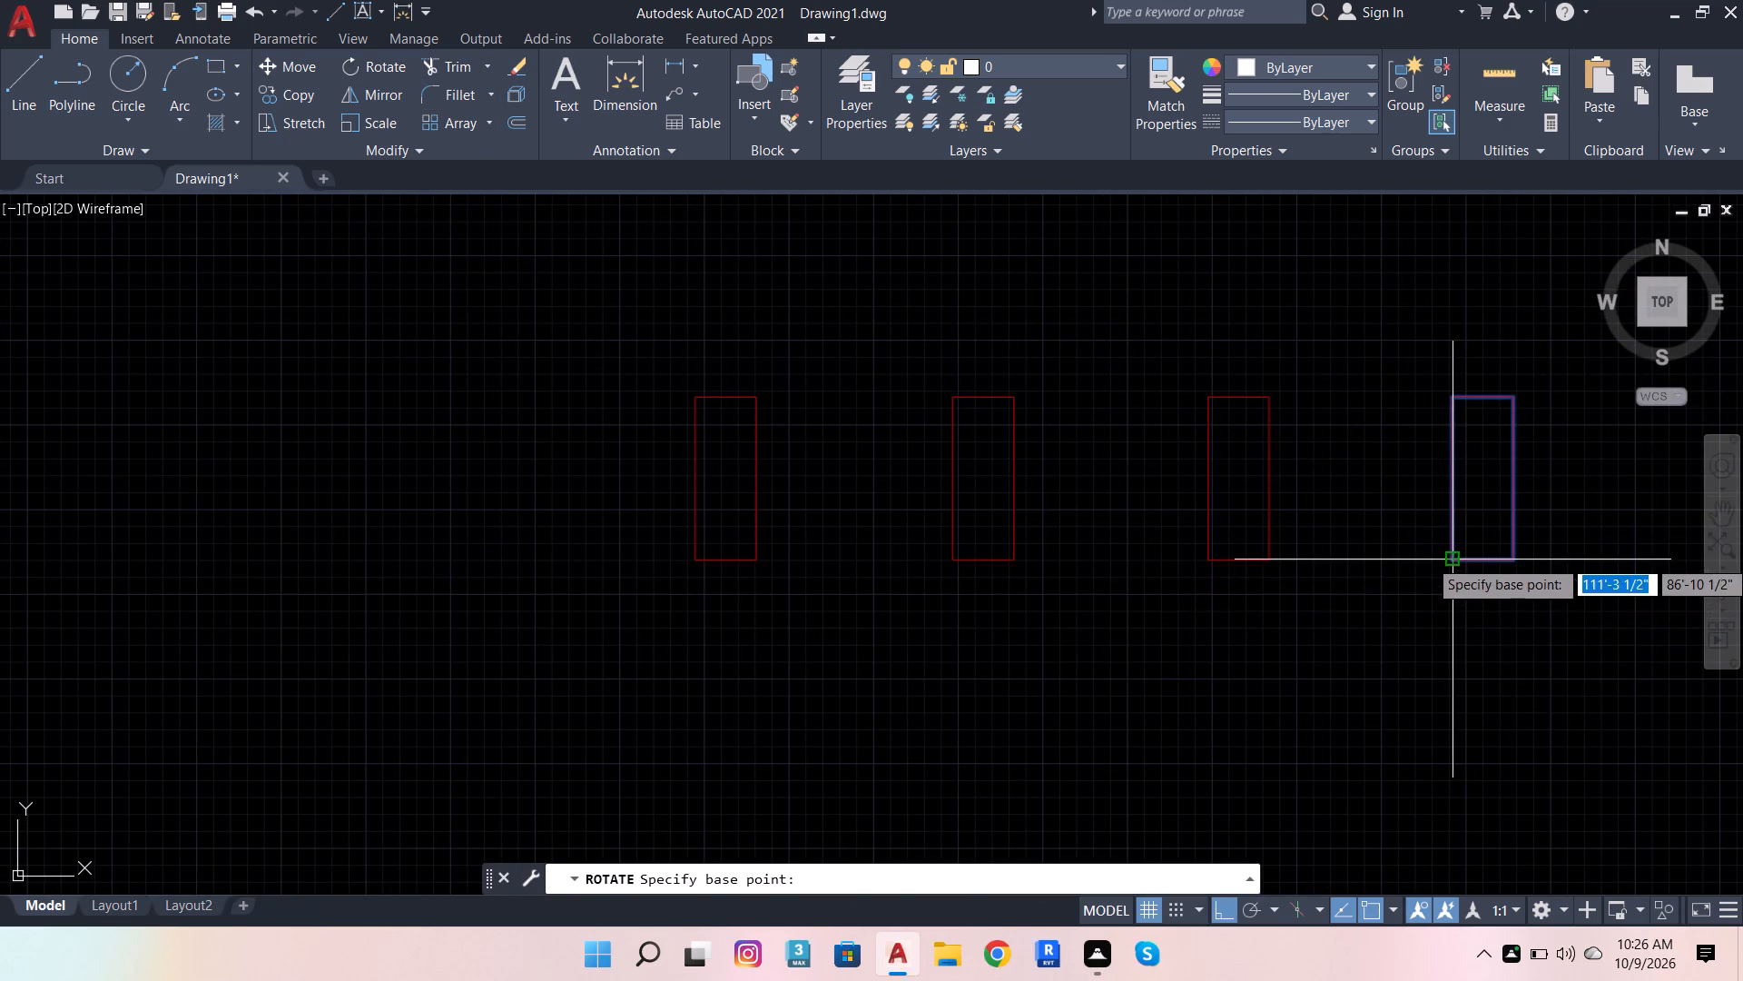
click(1449, 559)
click(1466, 468)
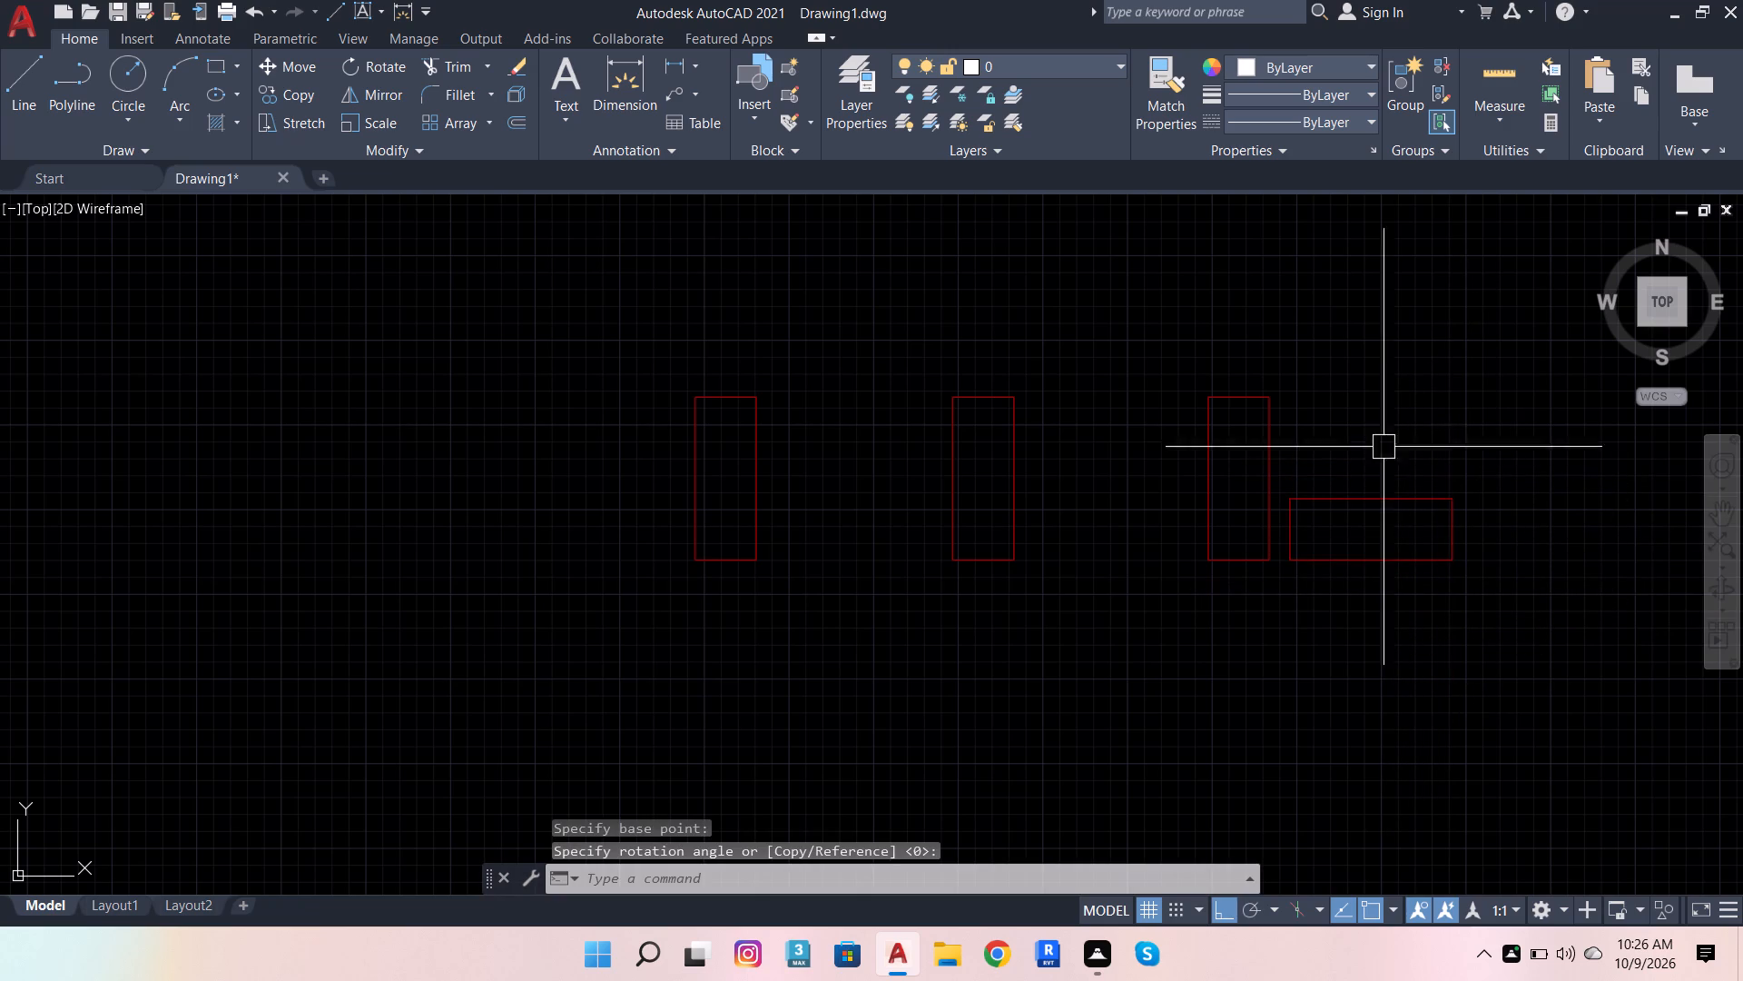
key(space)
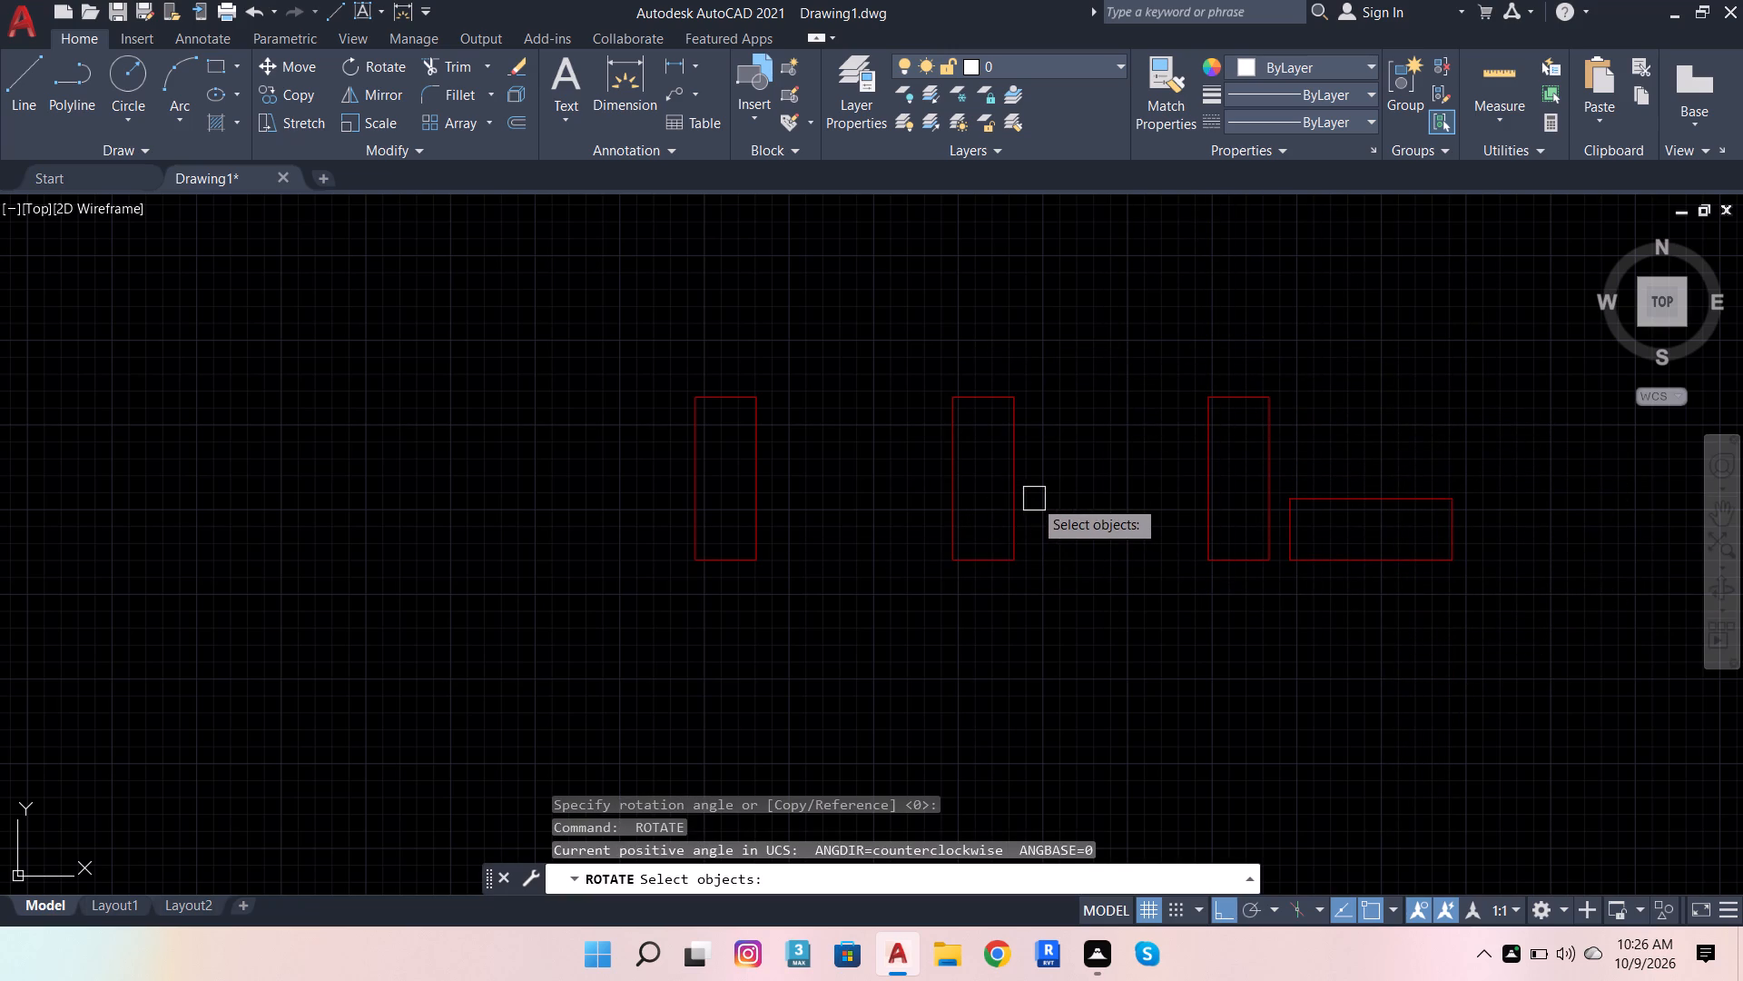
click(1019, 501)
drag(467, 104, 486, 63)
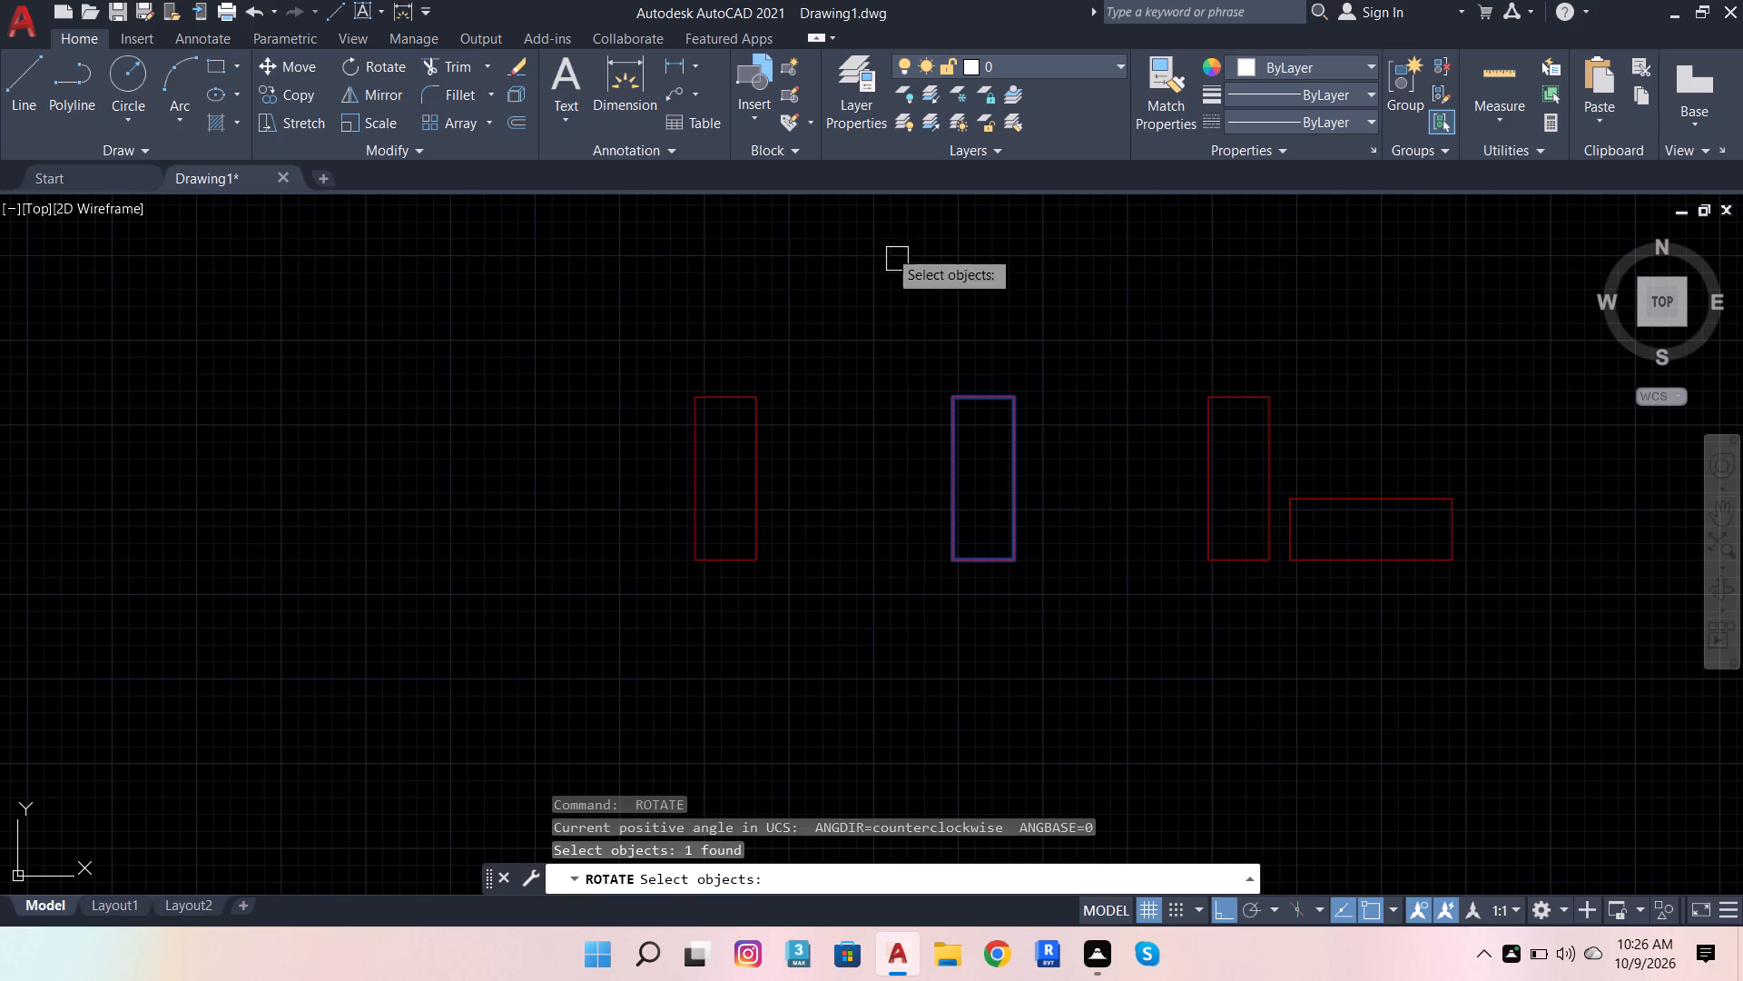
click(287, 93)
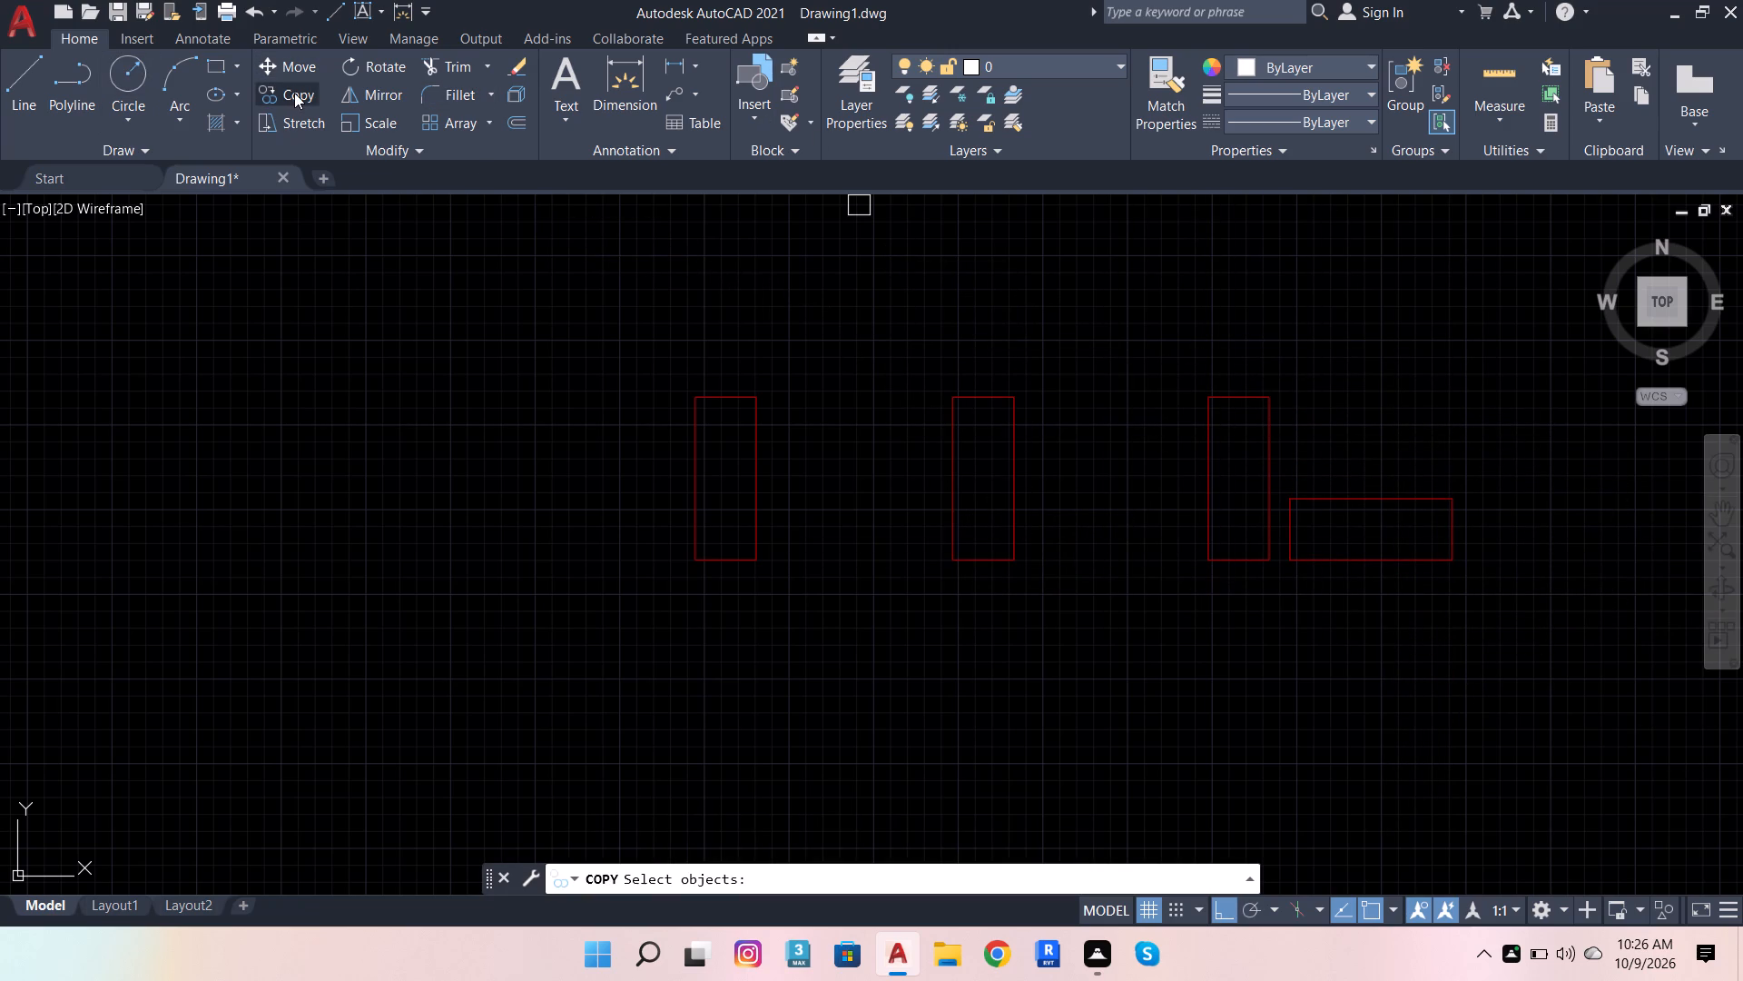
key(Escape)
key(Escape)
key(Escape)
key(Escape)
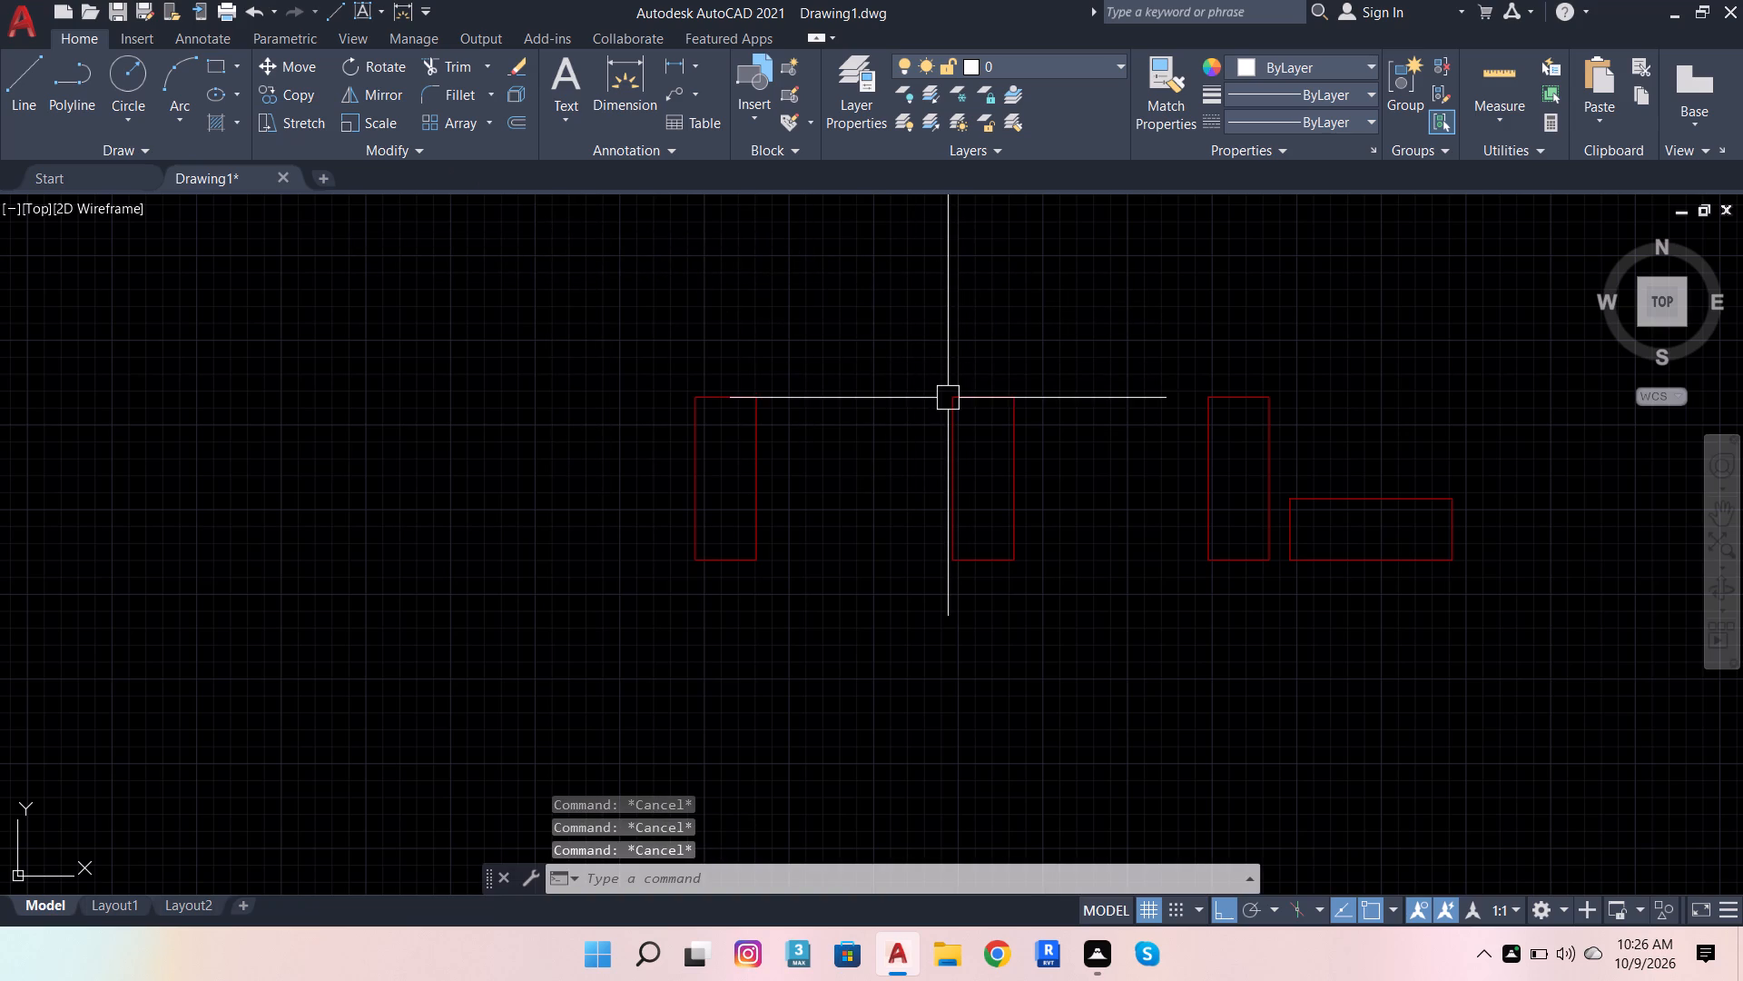
Rotate the second red rectangle block from the left 90° about its lower-left corner.
click(948, 401)
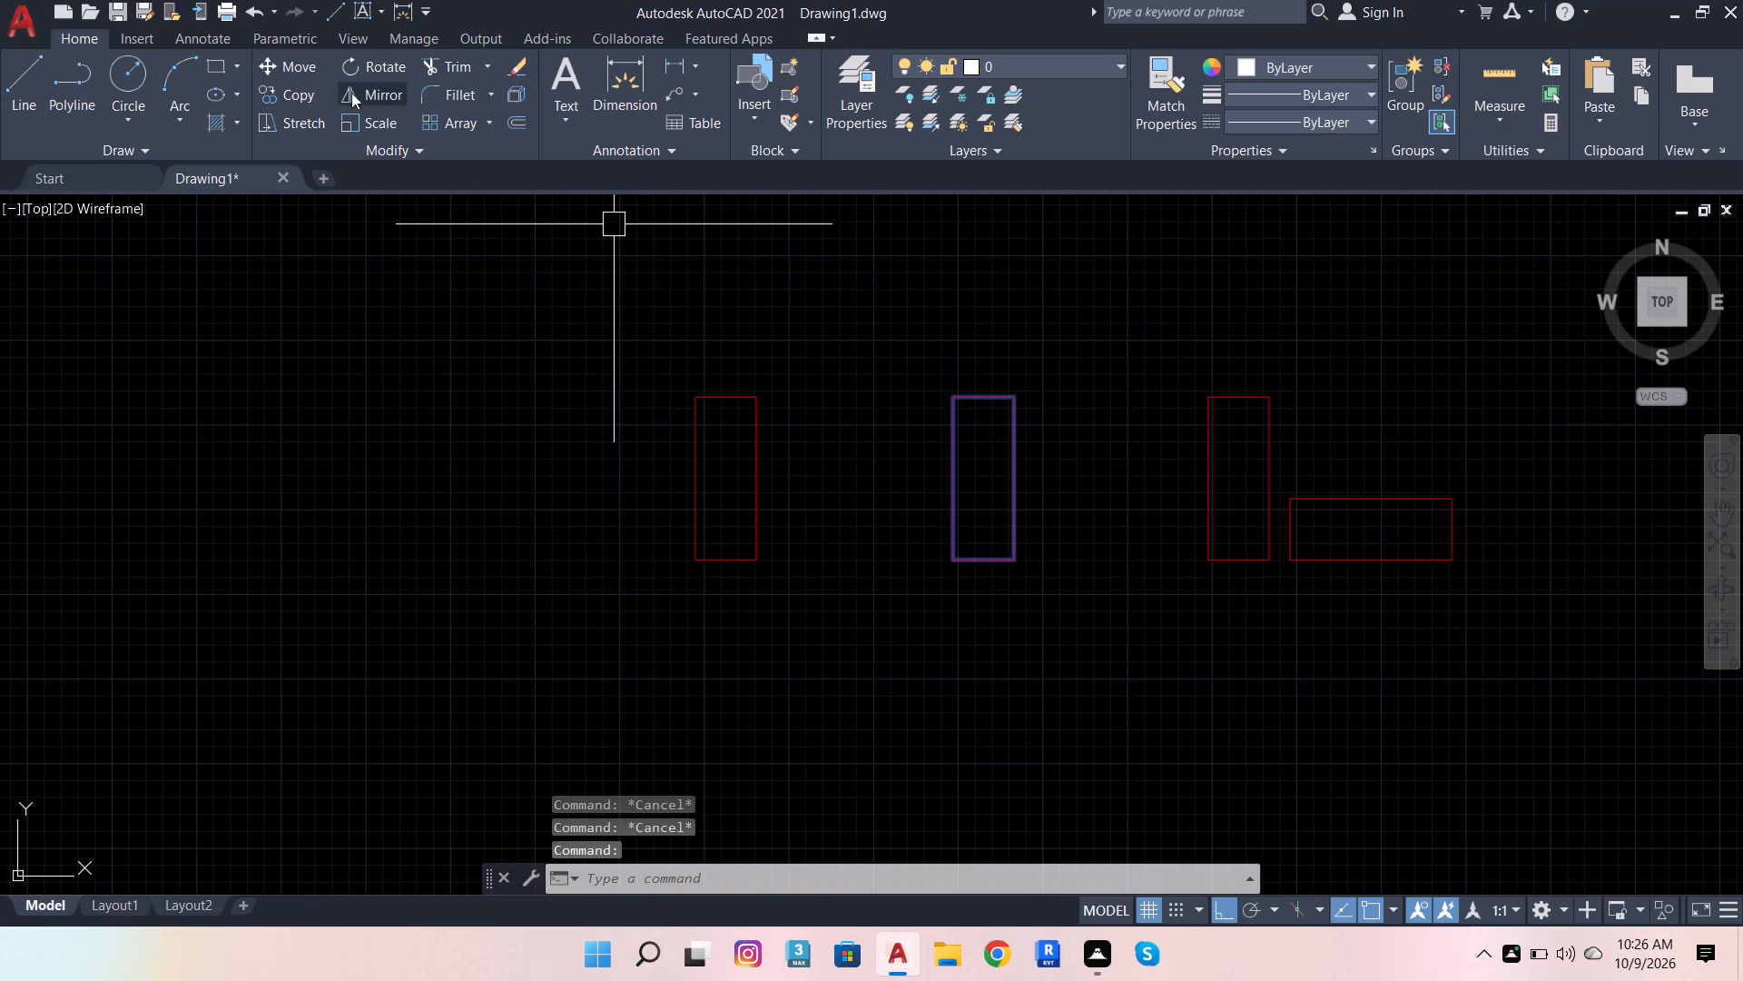
click(372, 70)
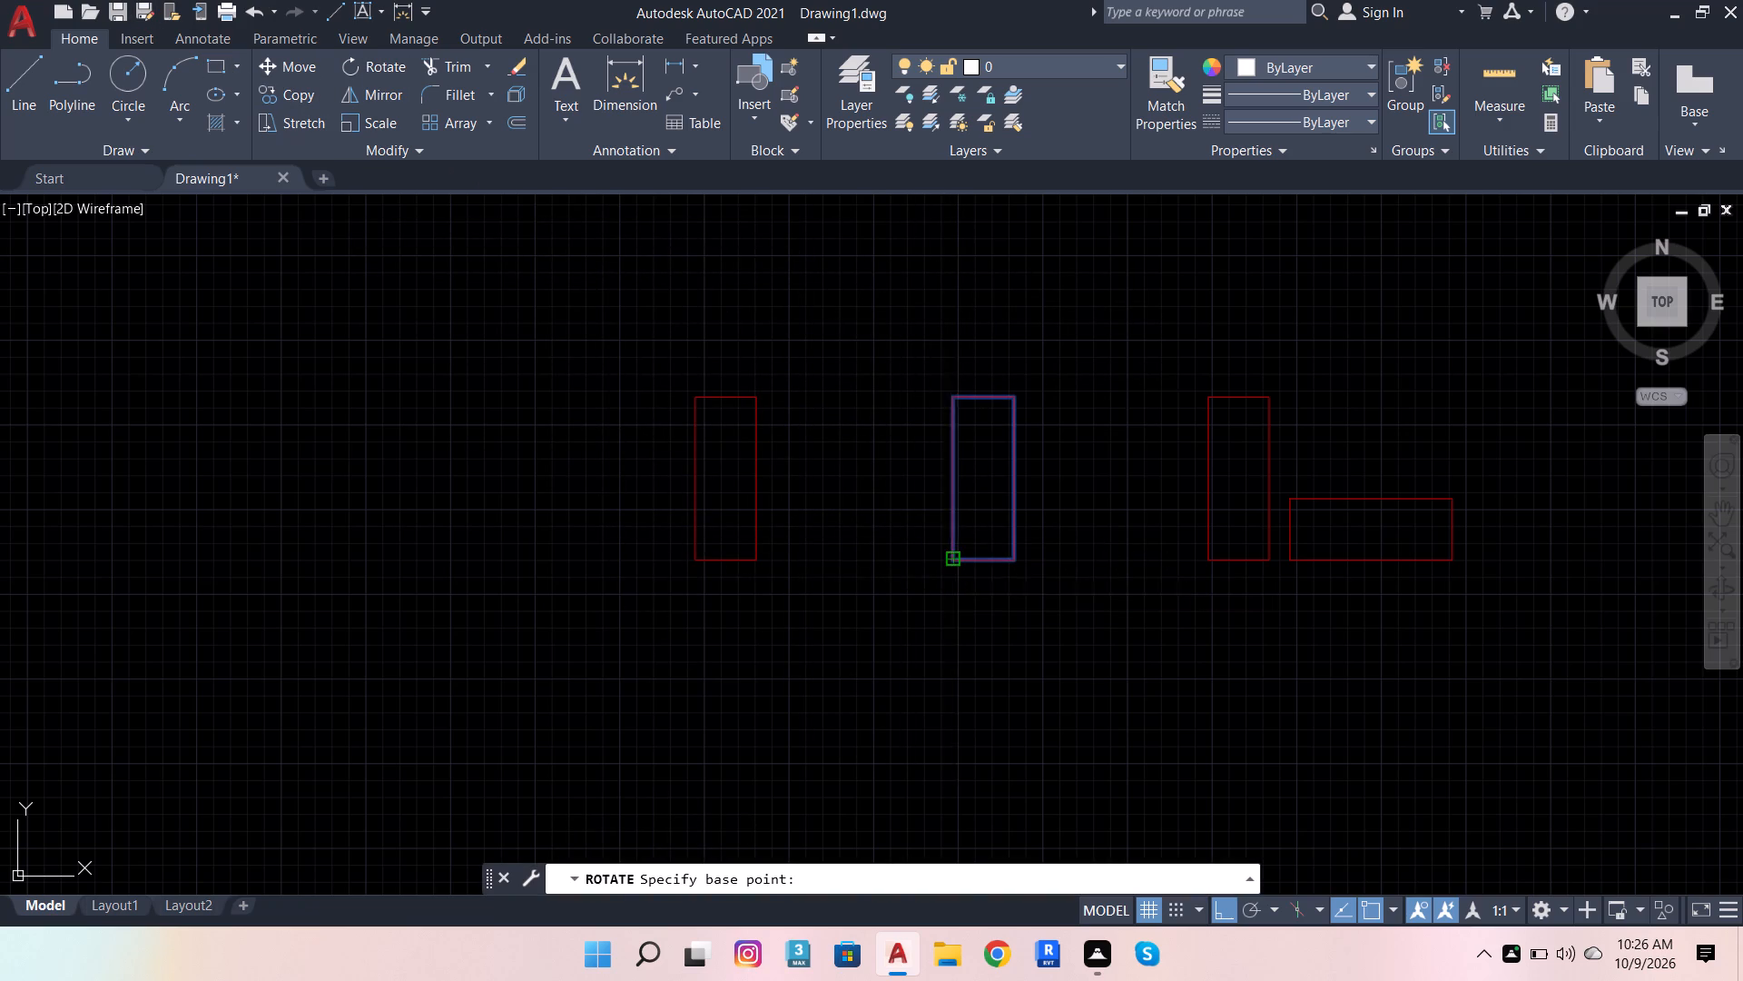
click(950, 570)
click(970, 361)
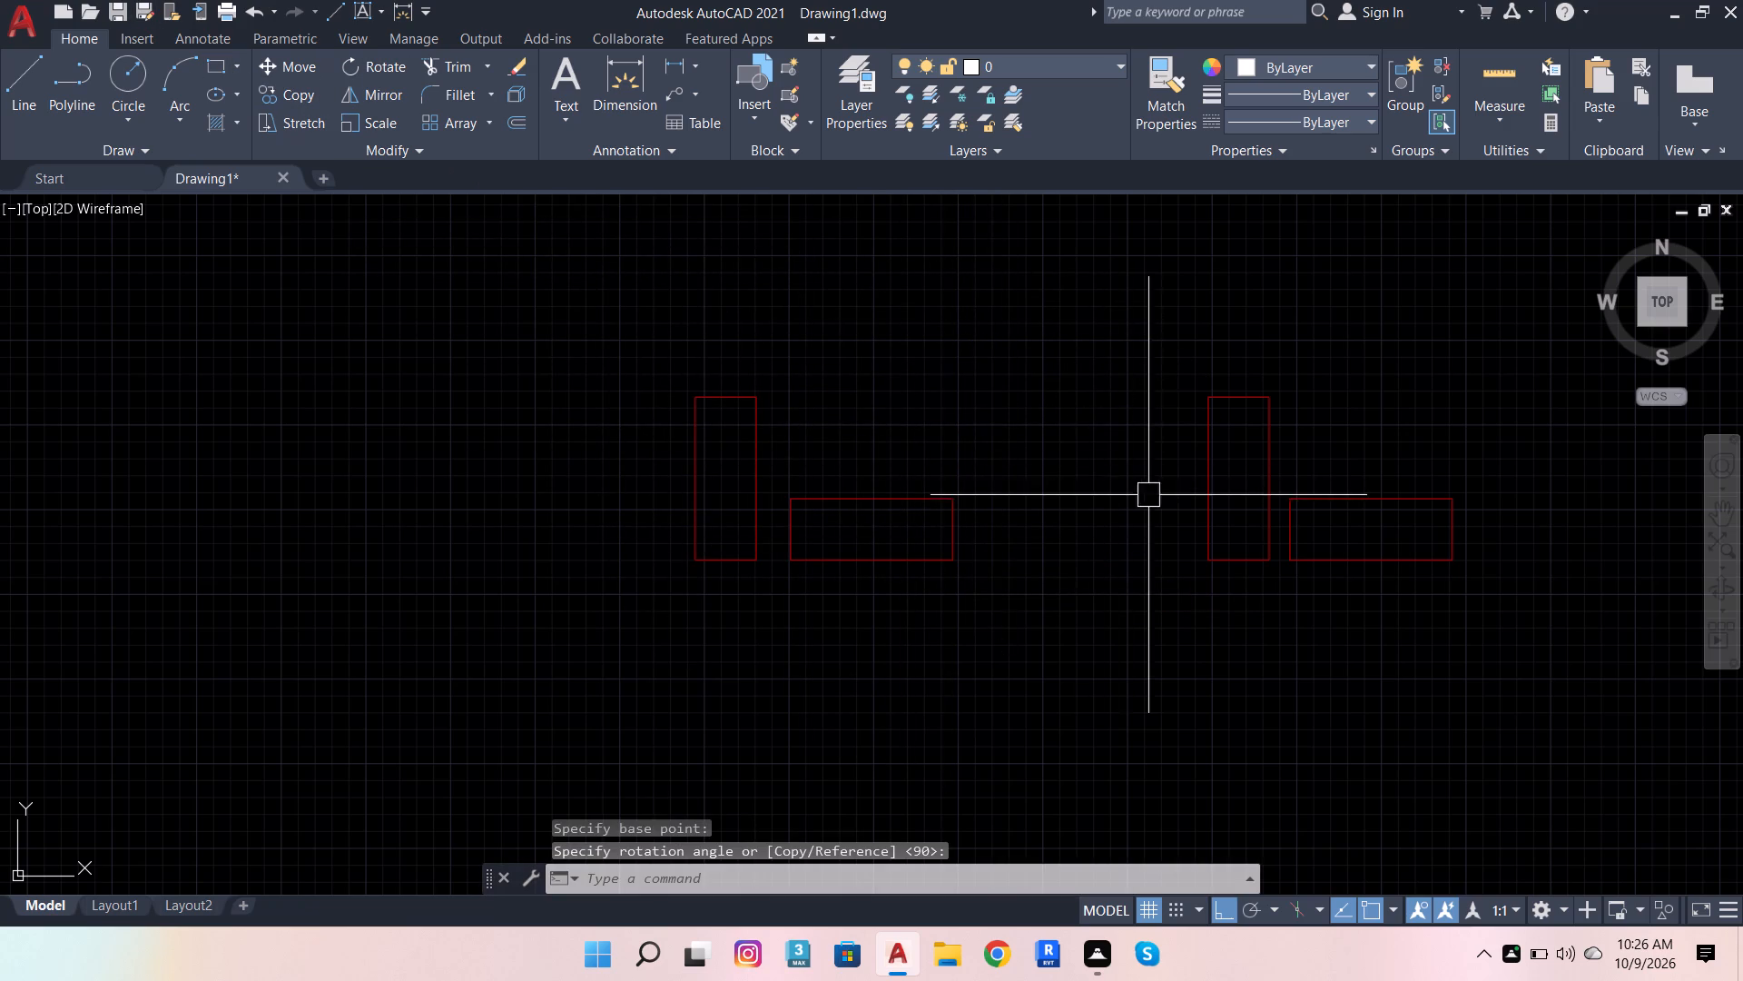
Draw a horizontal line from the corner below the lower 1'-10" dimension across the thickness of the right-hand 9" wall.
scroll(1161, 493, down, 2)
click(1056, 506)
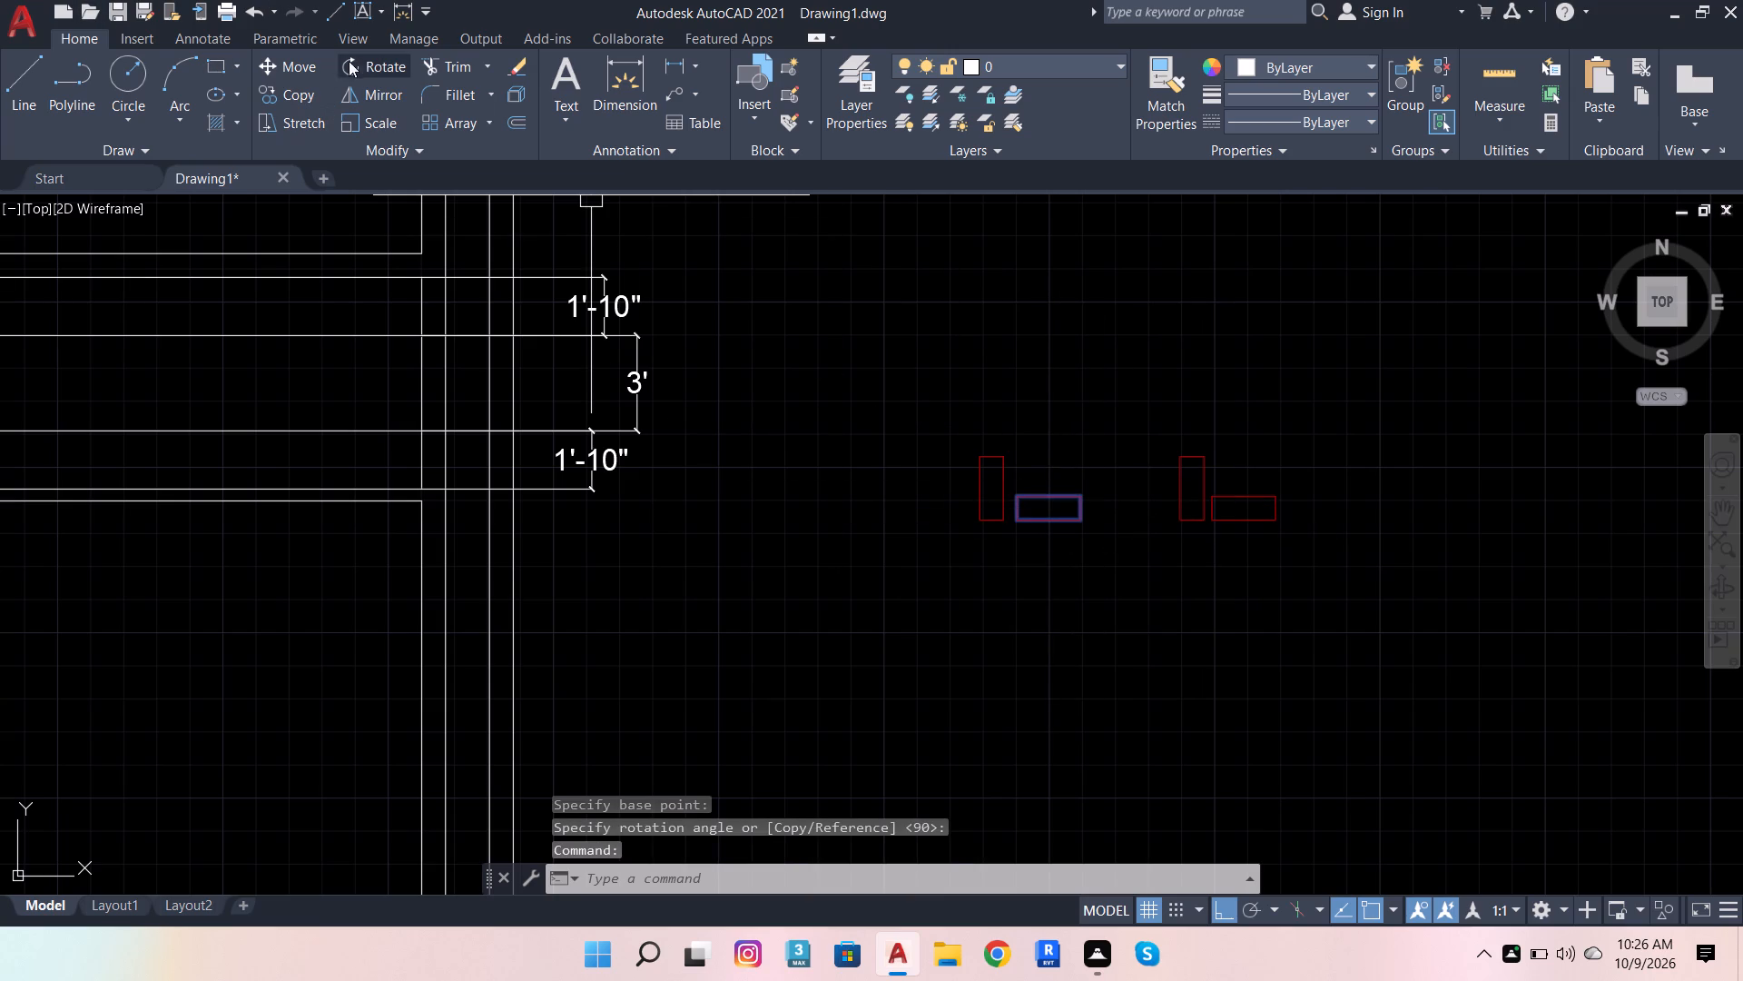
scroll(484, 93, down, 3)
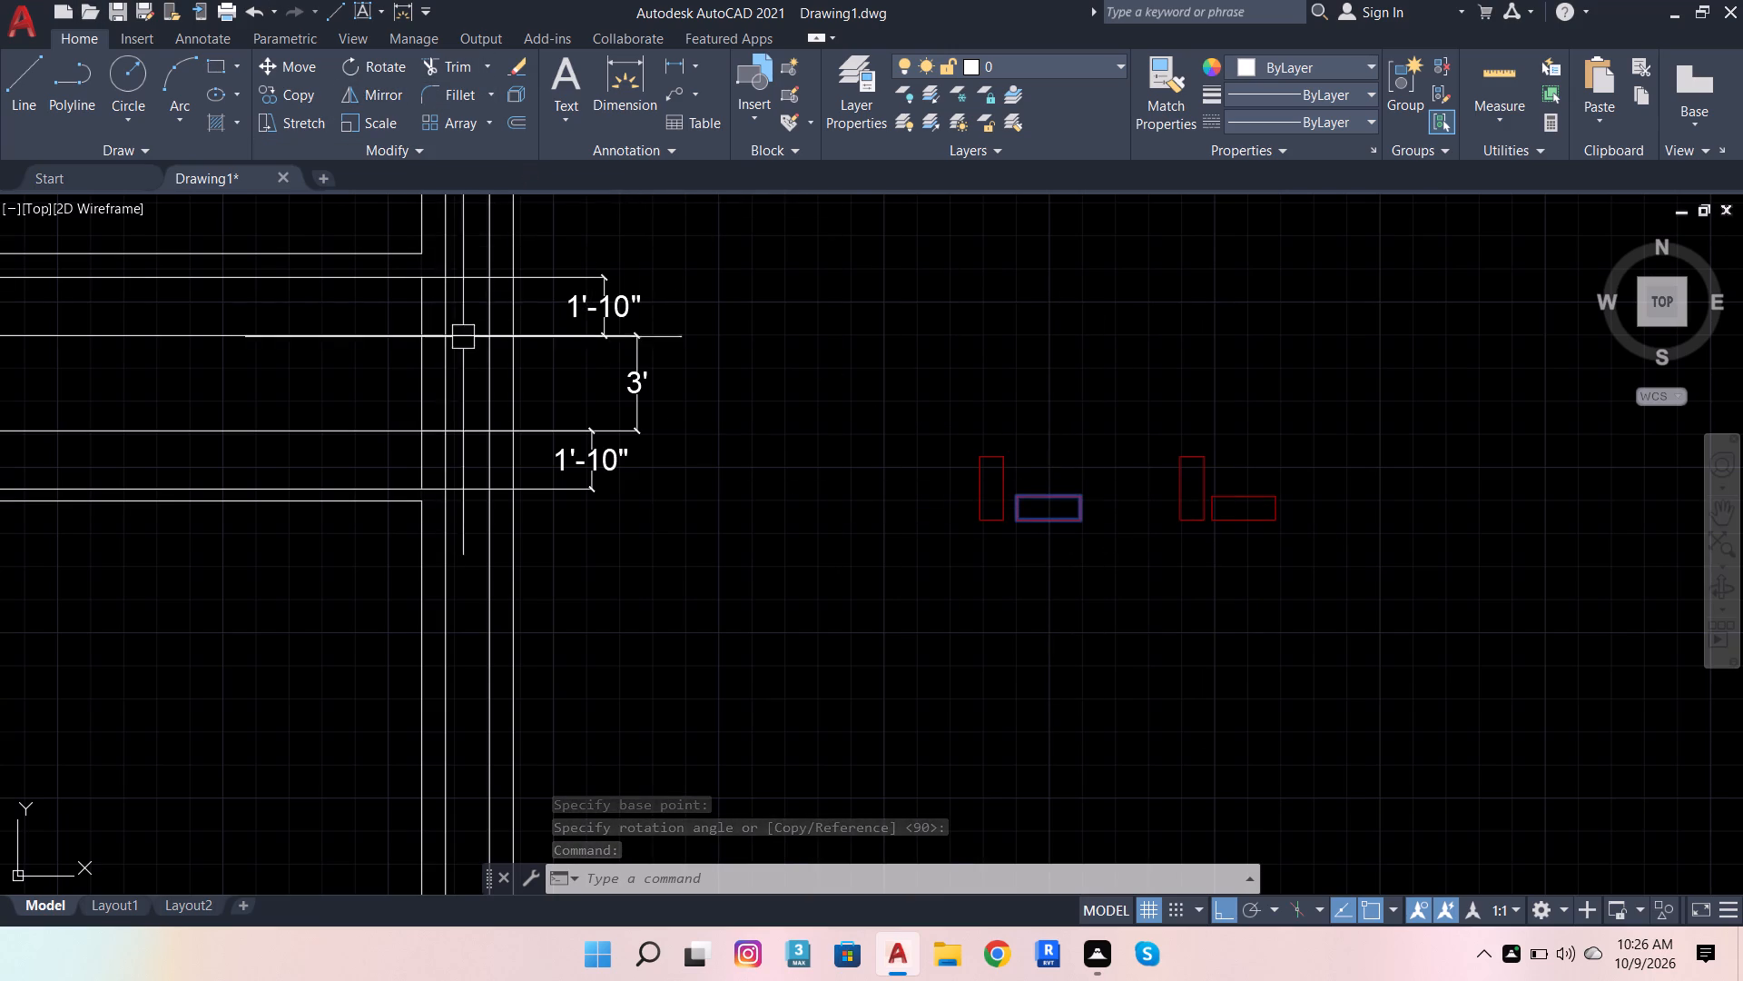
scroll(480, 352, down, 1)
scroll(458, 378, up, 2)
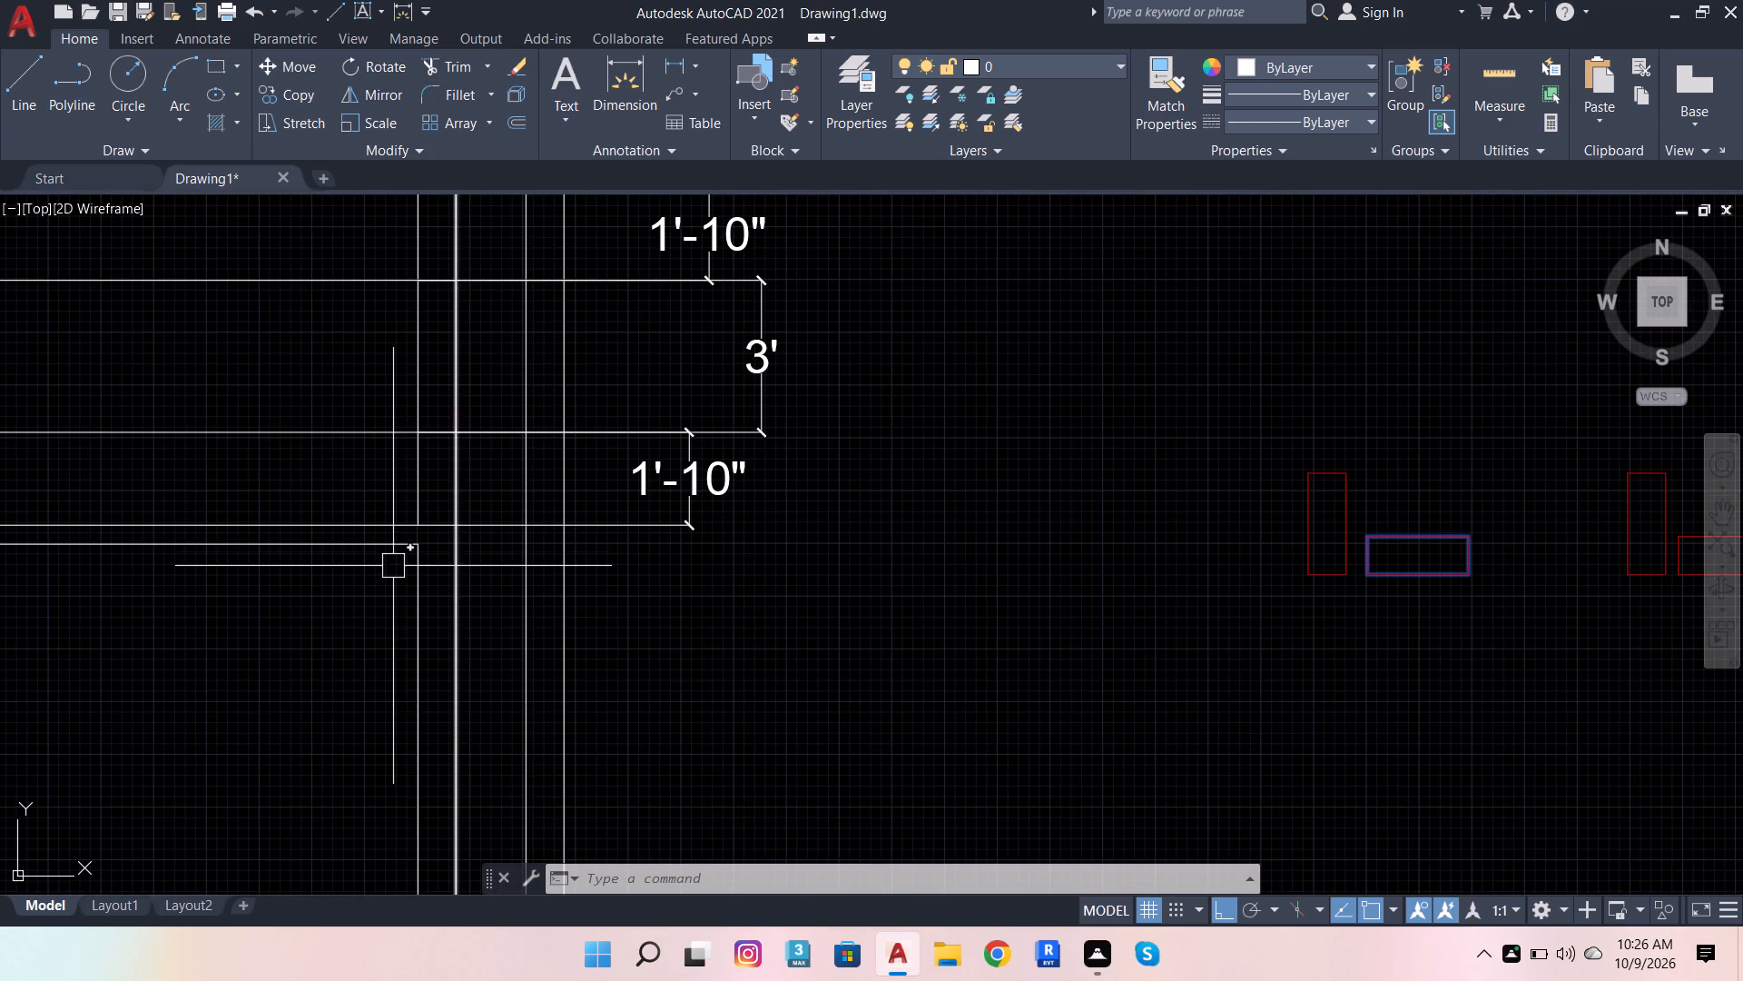
click(37, 74)
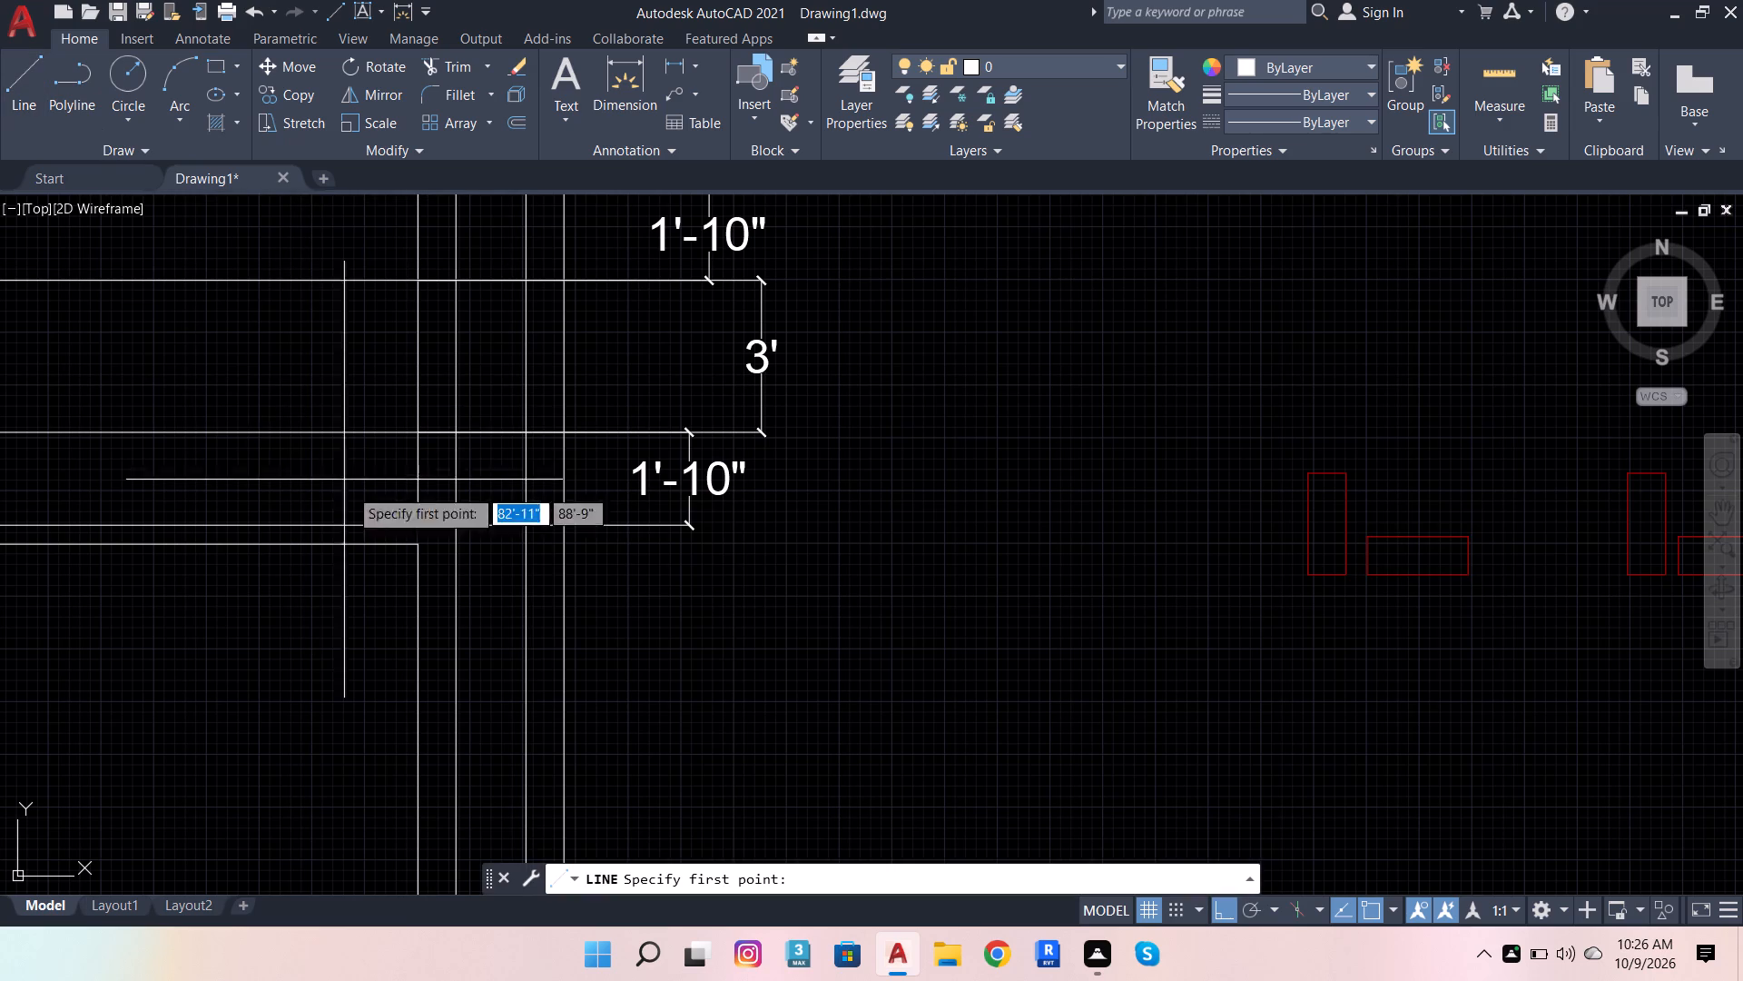
click(420, 560)
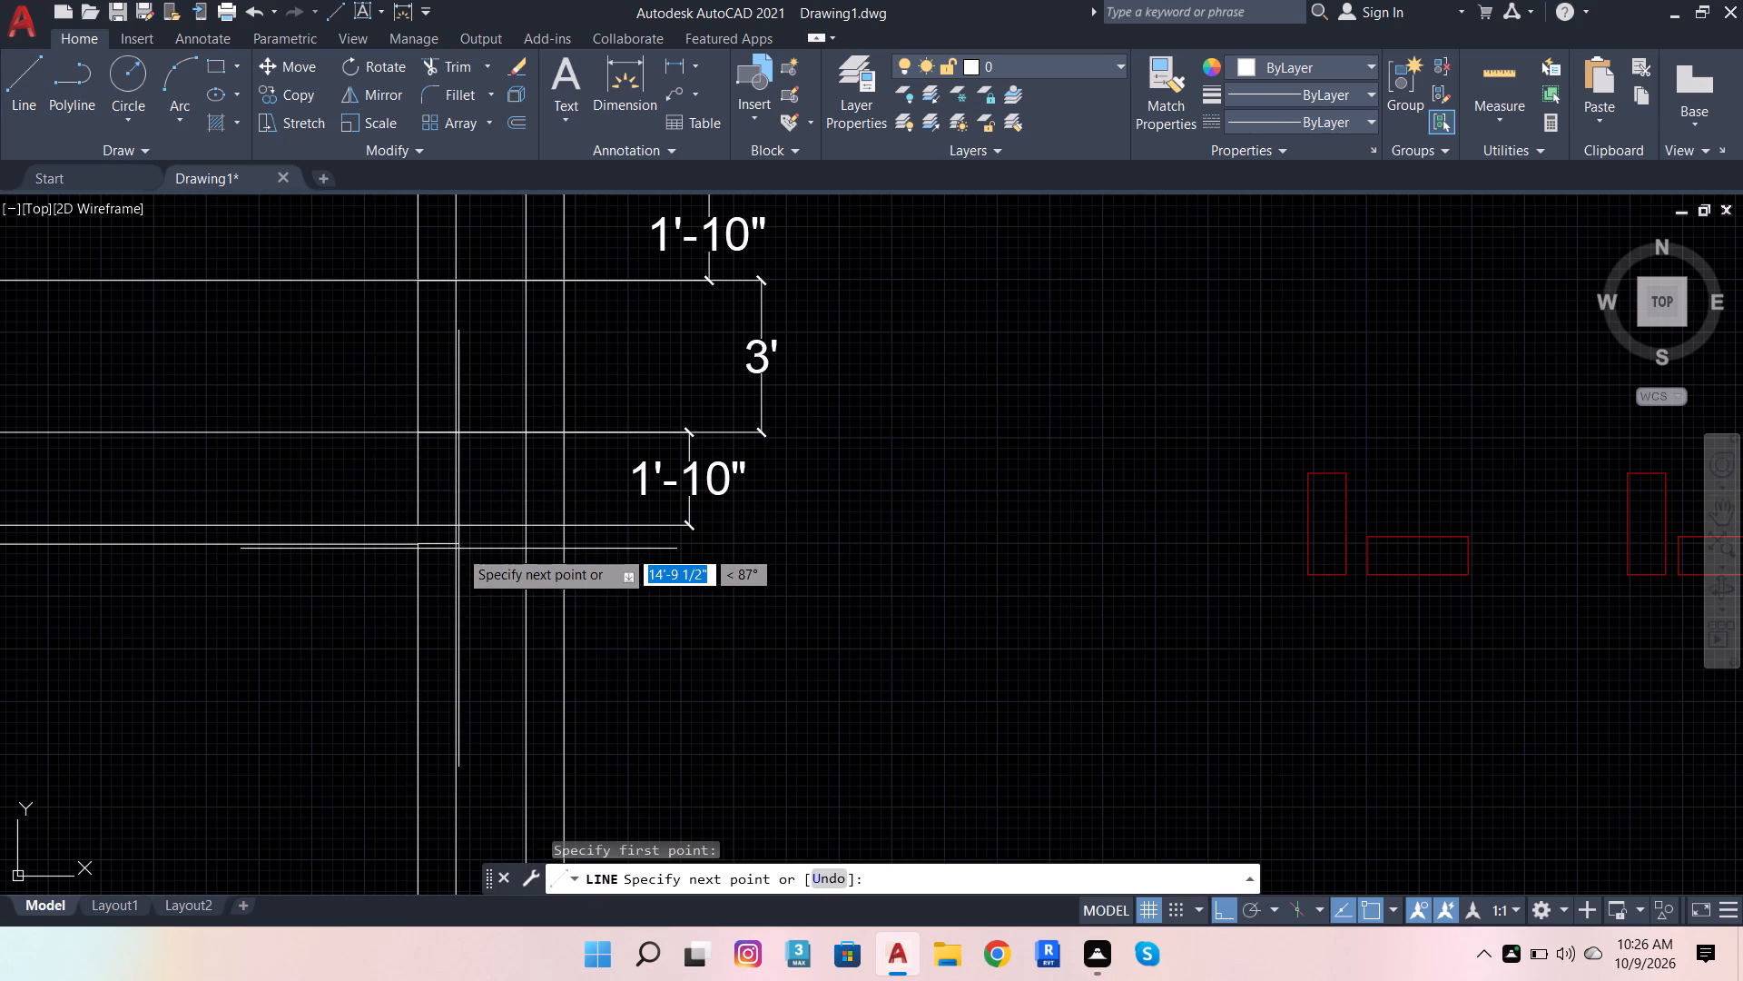
scroll(463, 545, up, 3)
click(463, 545)
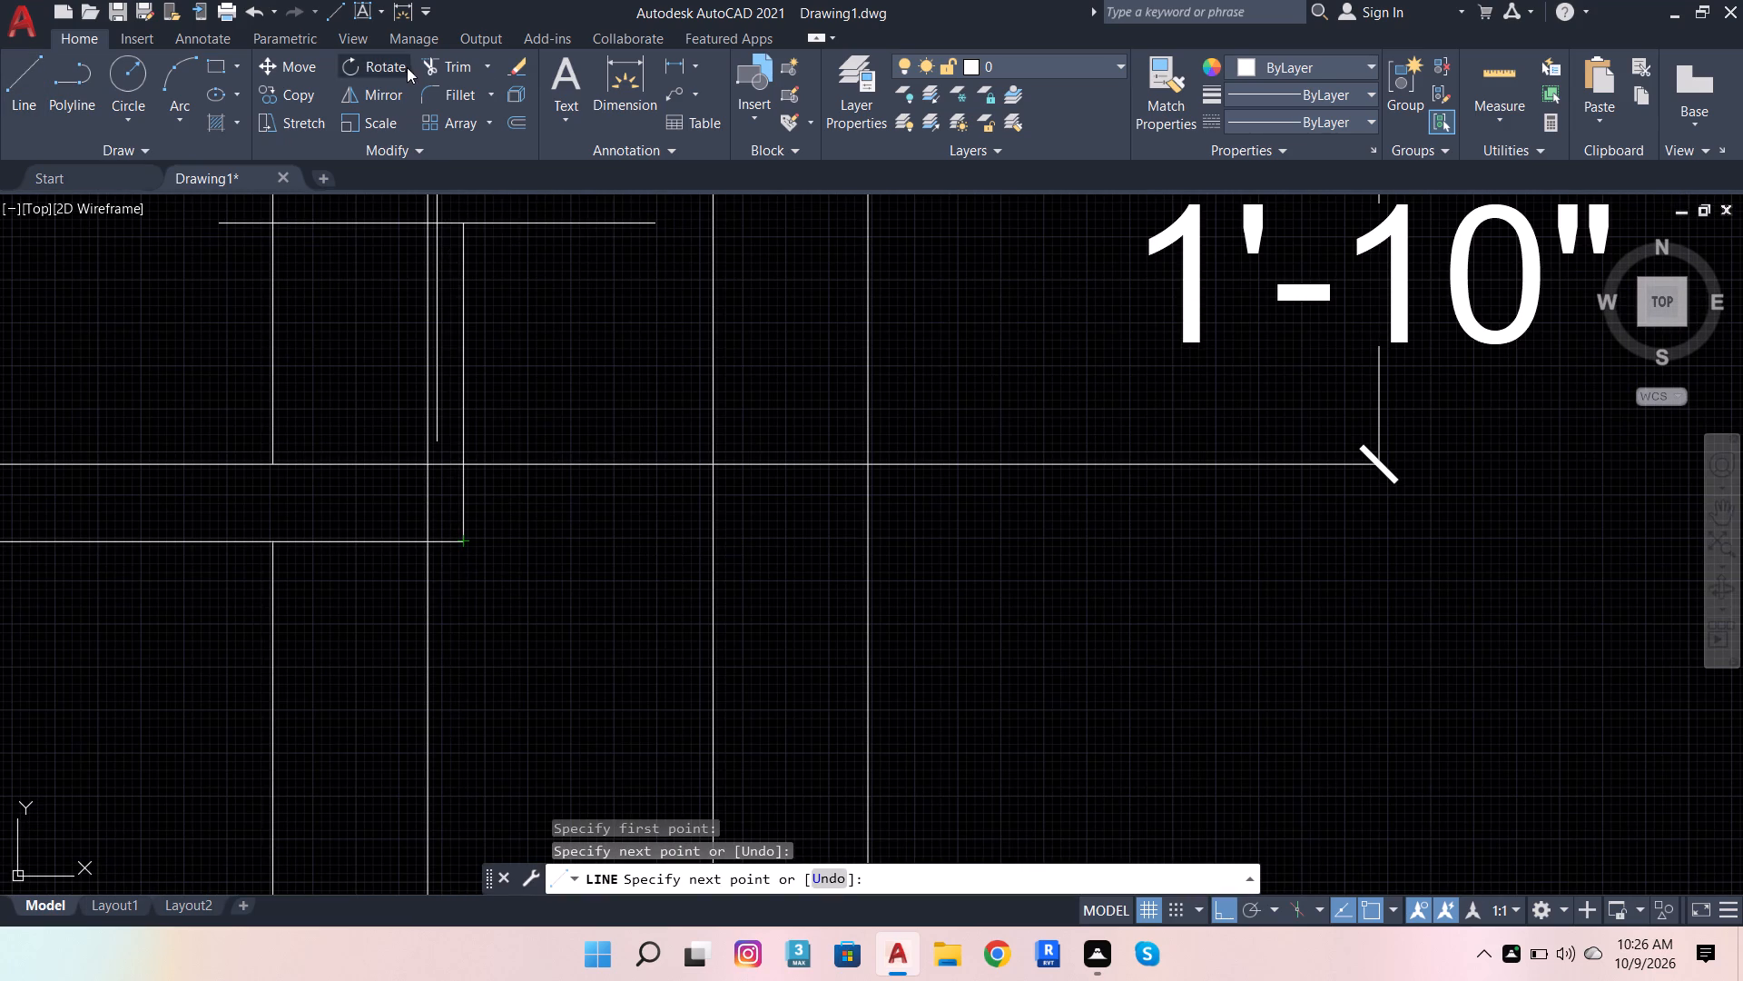
Trim the new line's overhang past the wall's outer face and the partition line segment crossing the wall thickness just above it.
click(448, 73)
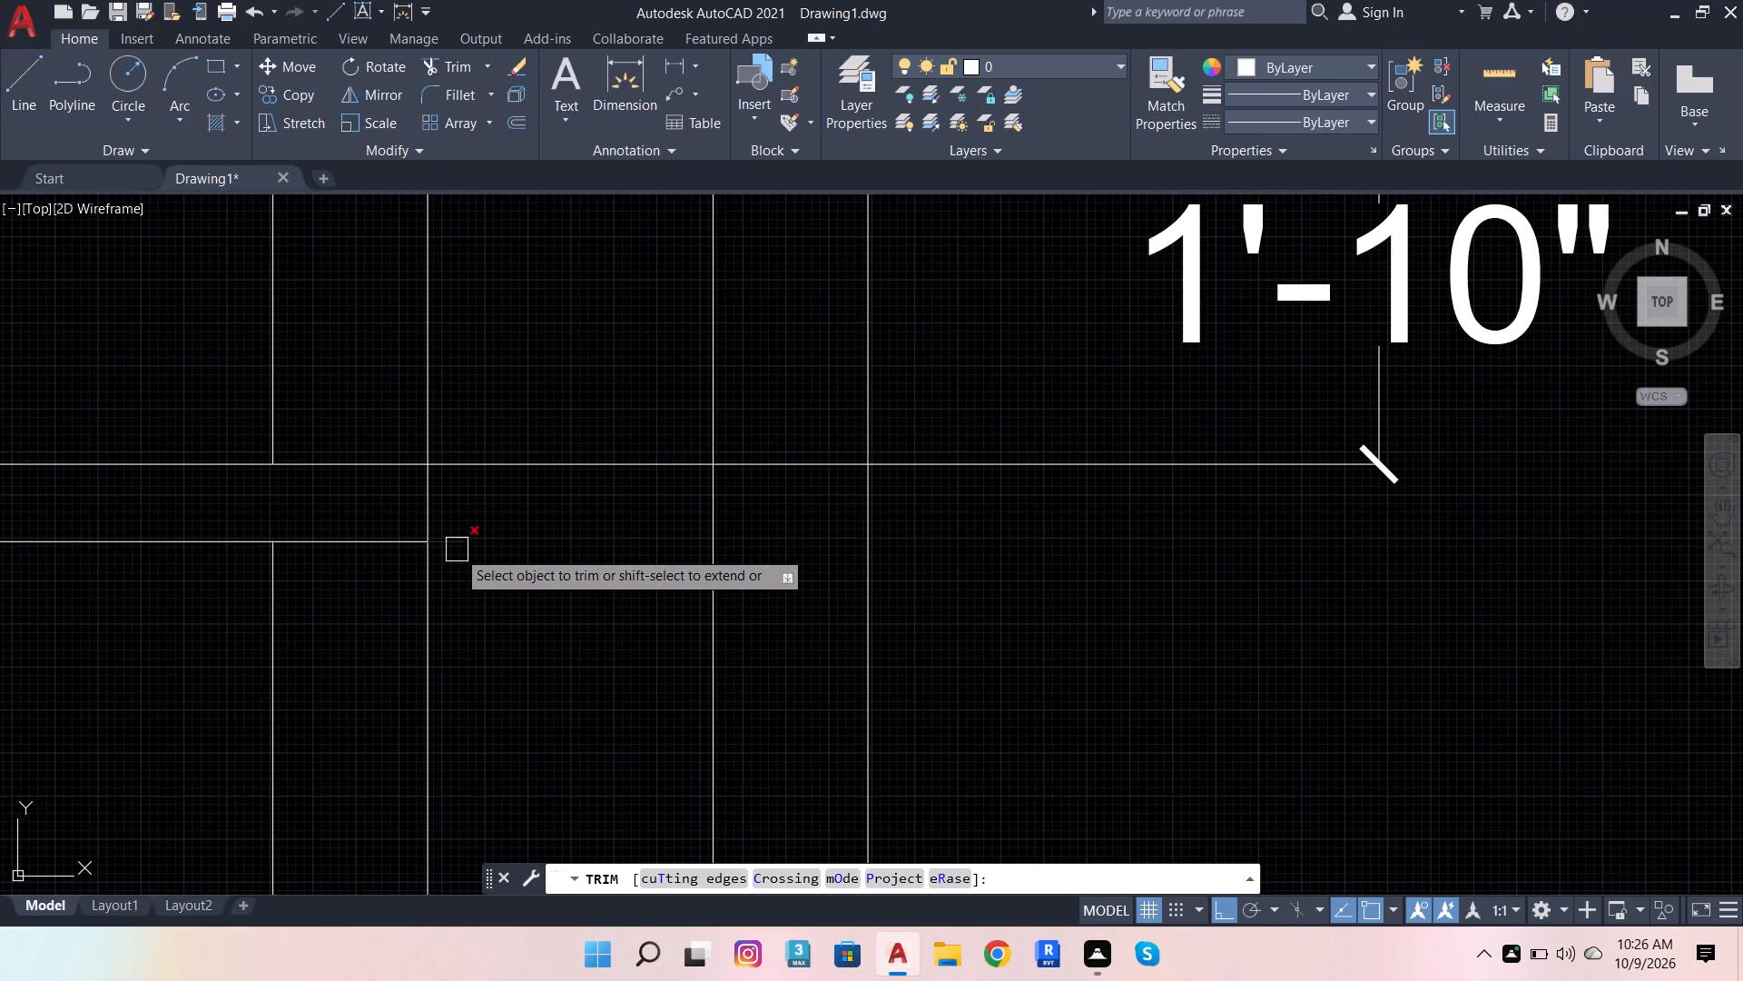
click(457, 550)
click(351, 461)
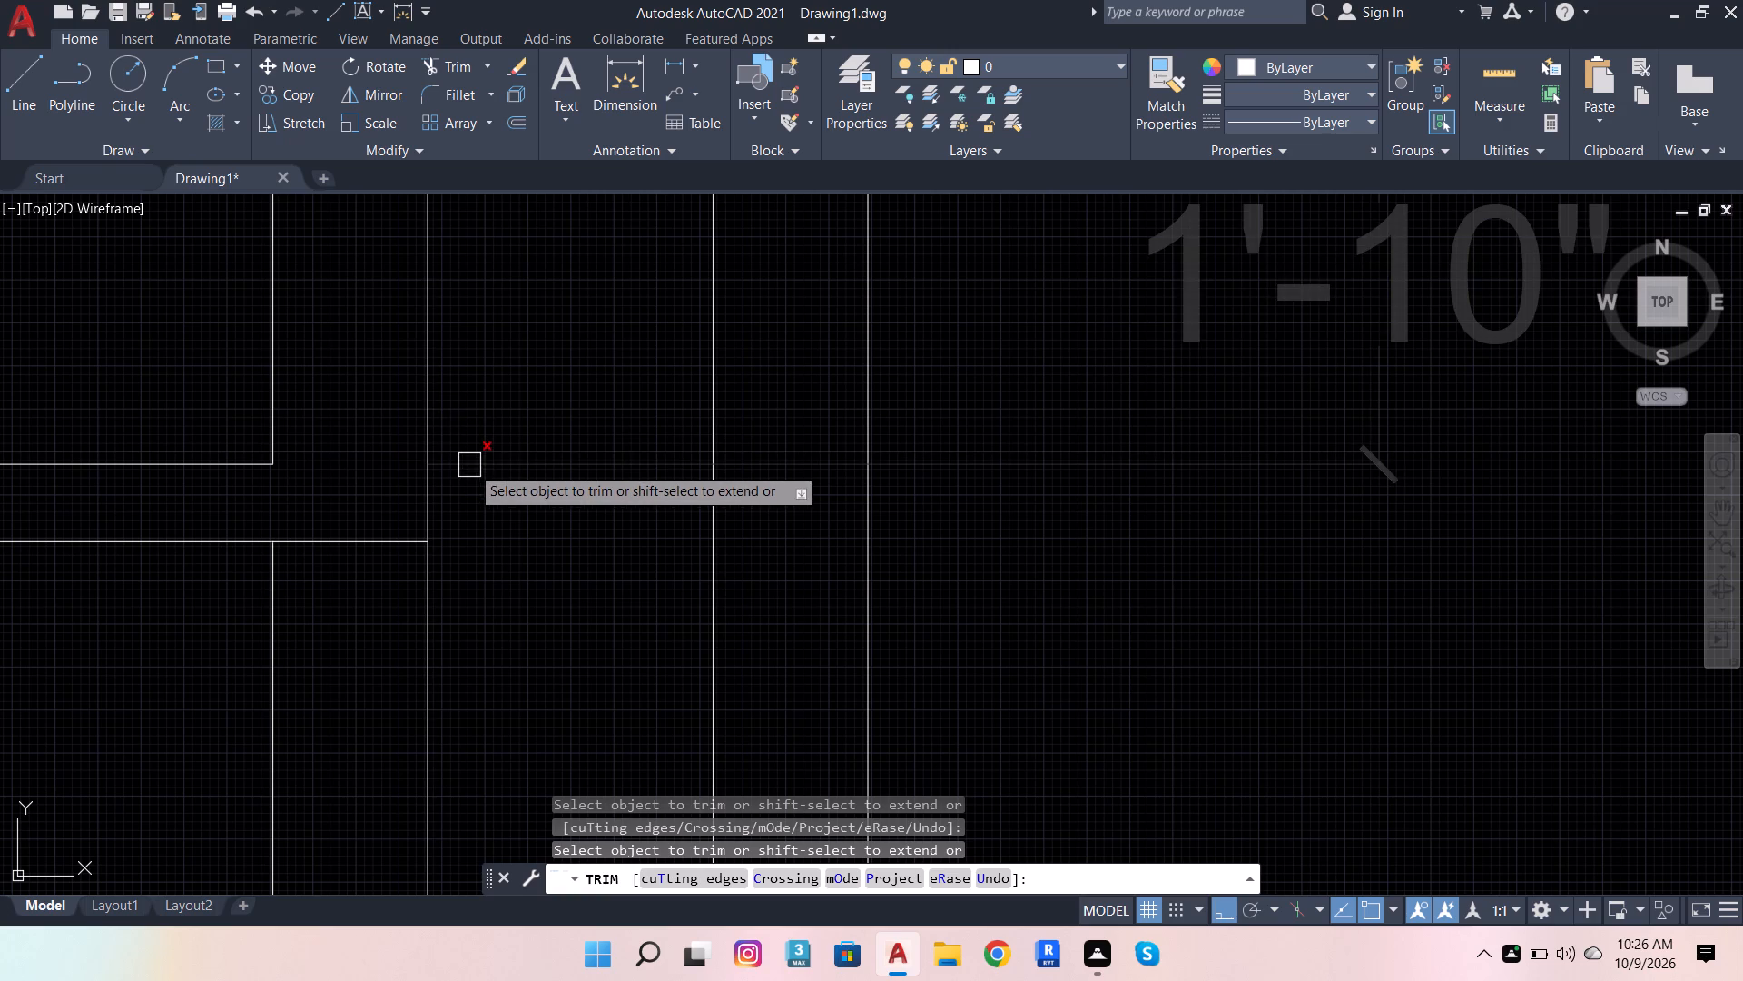
scroll(532, 559, down, 3)
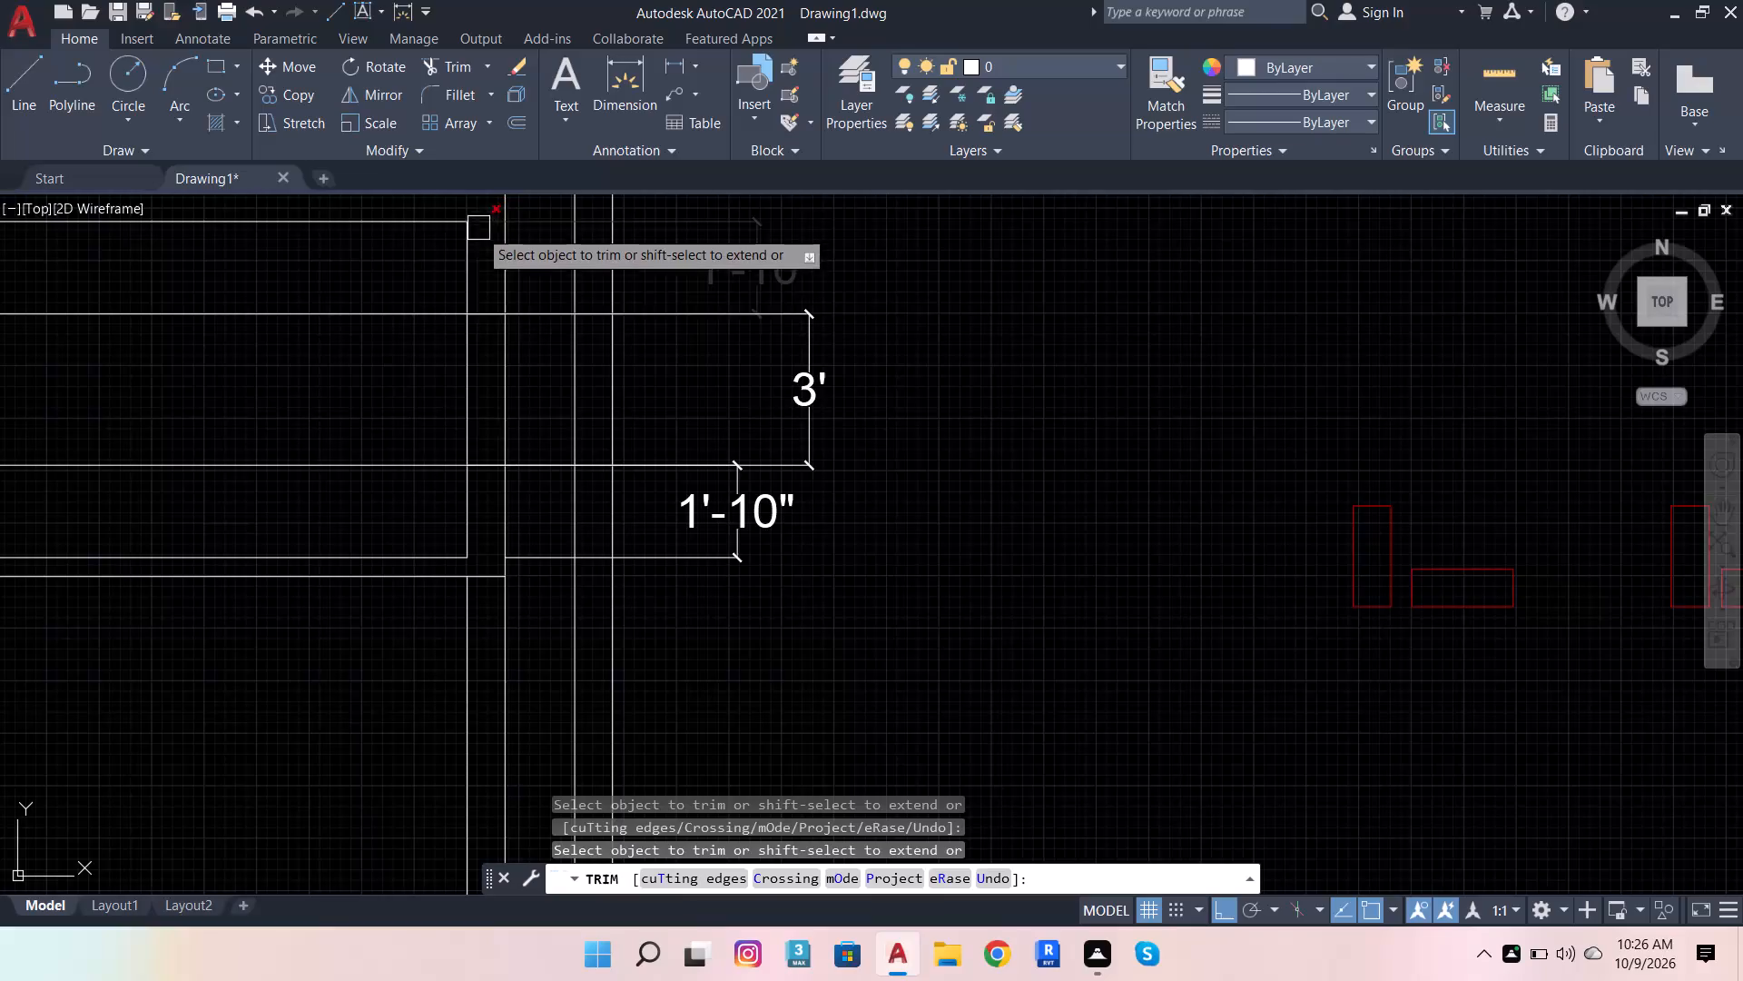
scroll(560, 390, down, 3)
scroll(627, 461, up, 2)
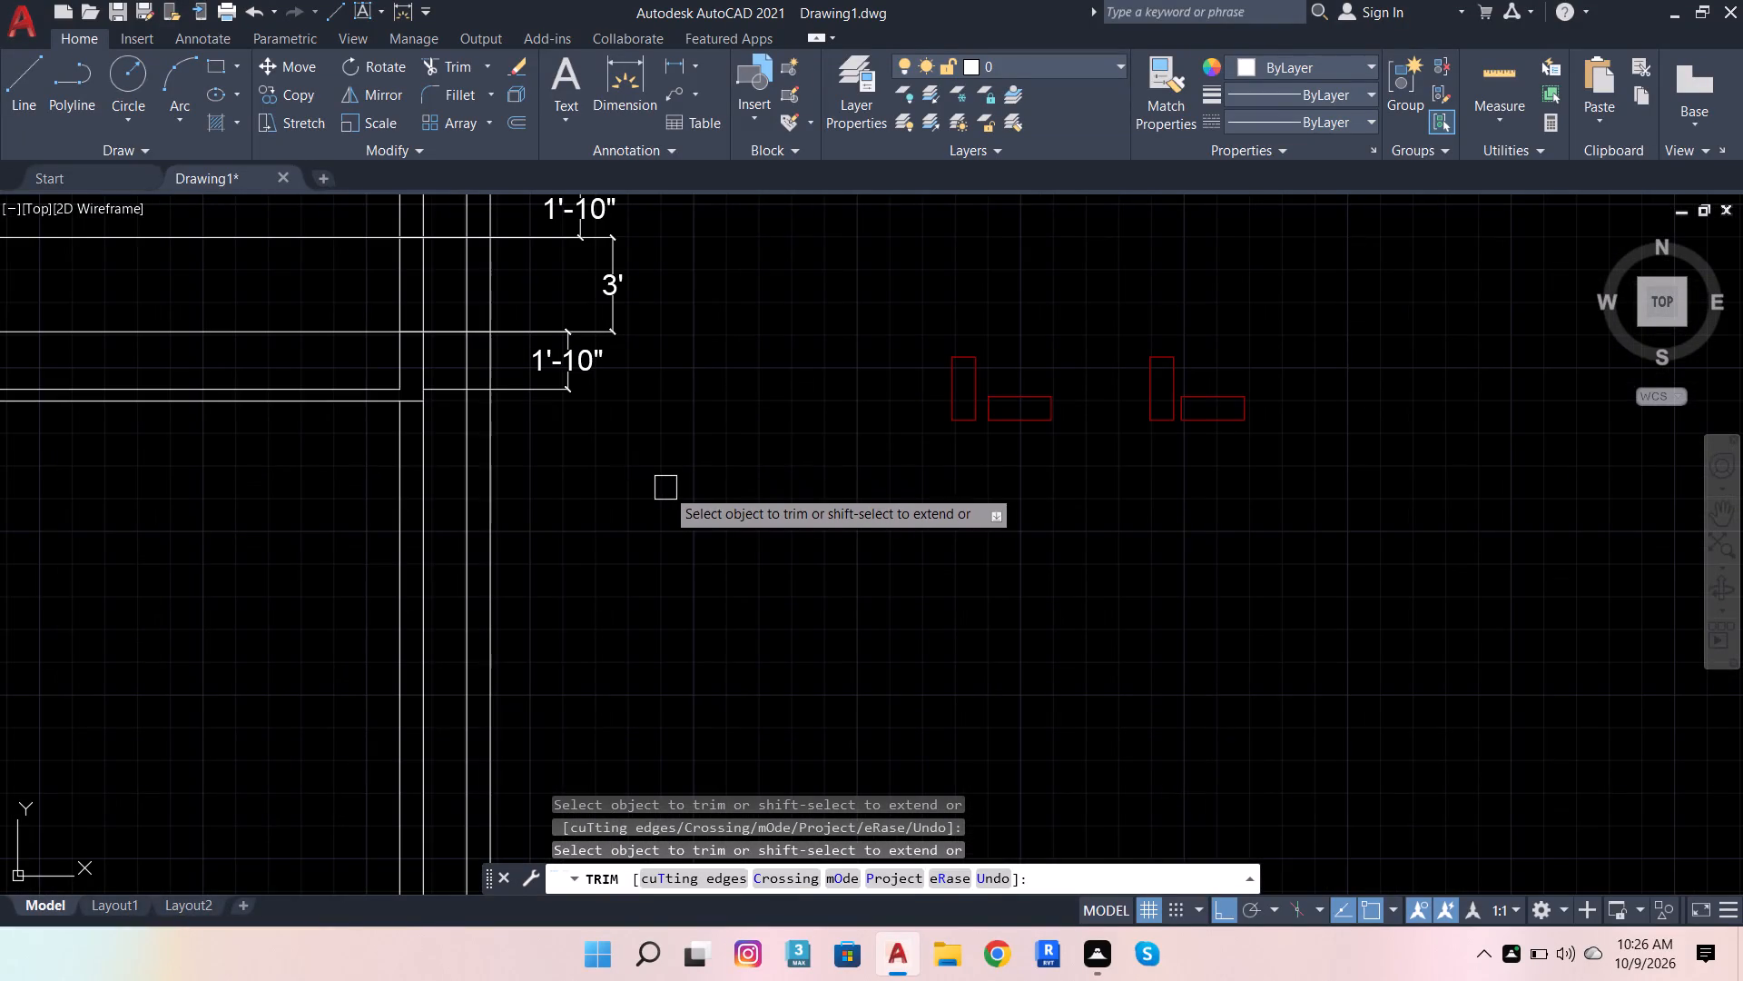
key(space)
Move the second red block, lying horizontally, by its lower-right corner to the wall corner below the lower 1'-10" dimension.
click(1059, 416)
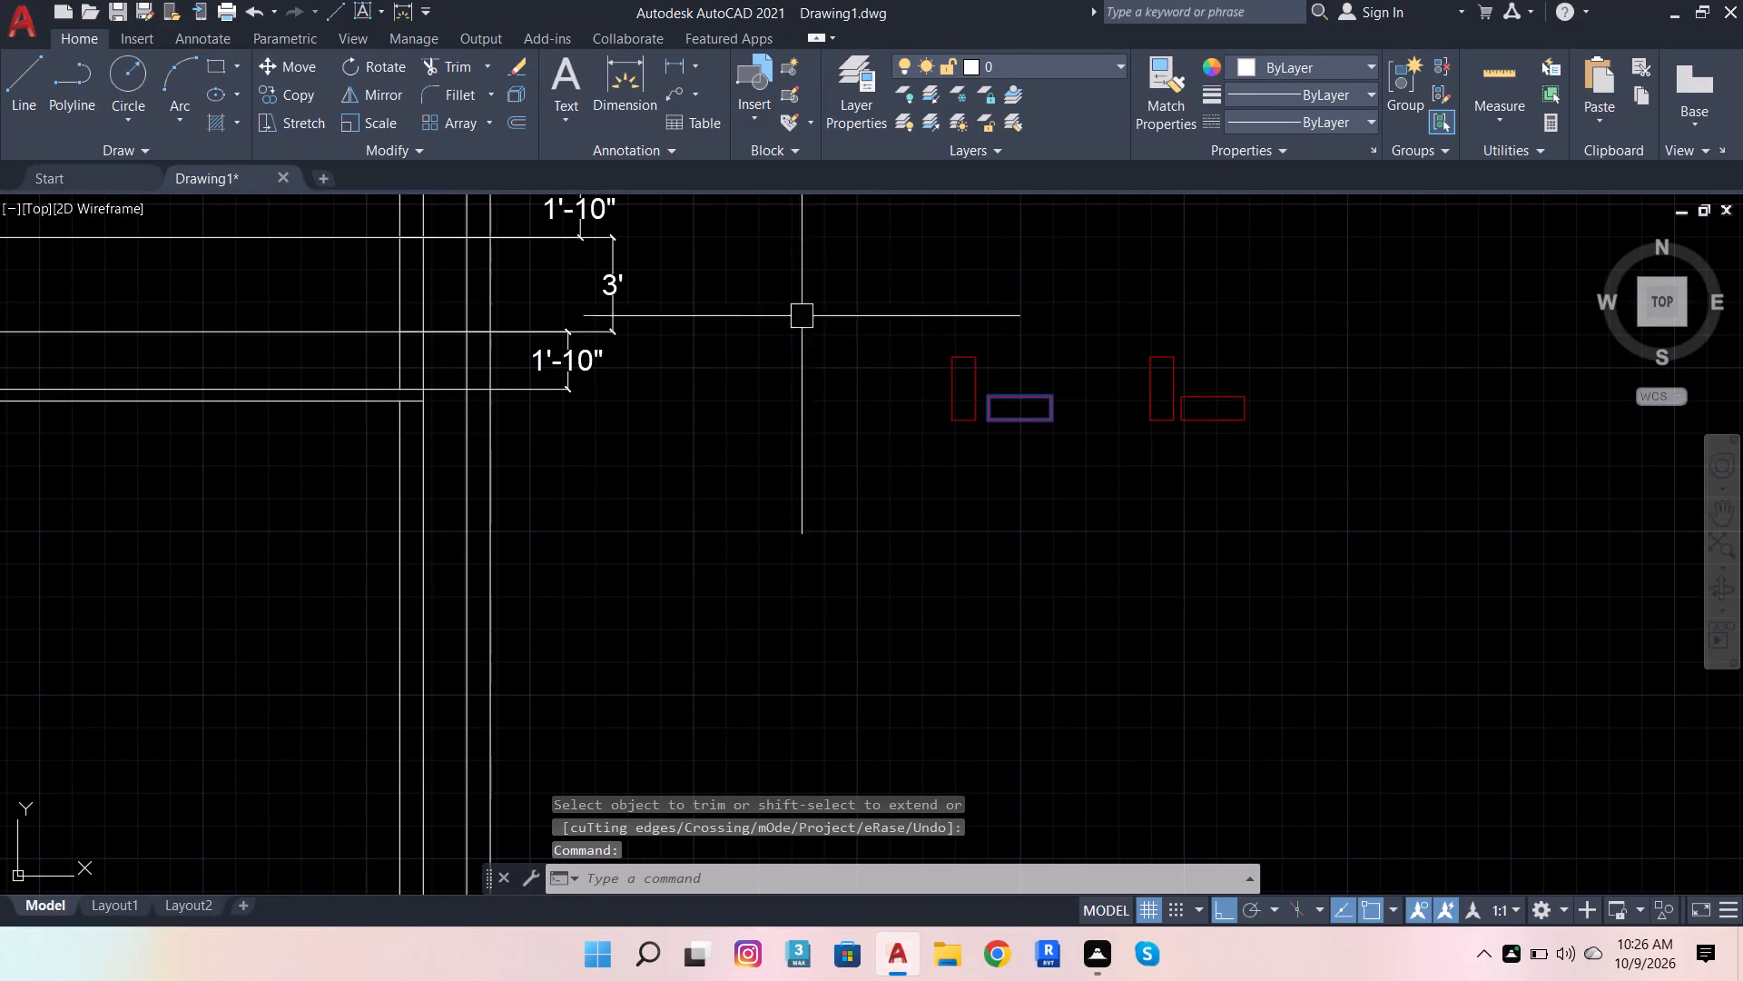
click(308, 74)
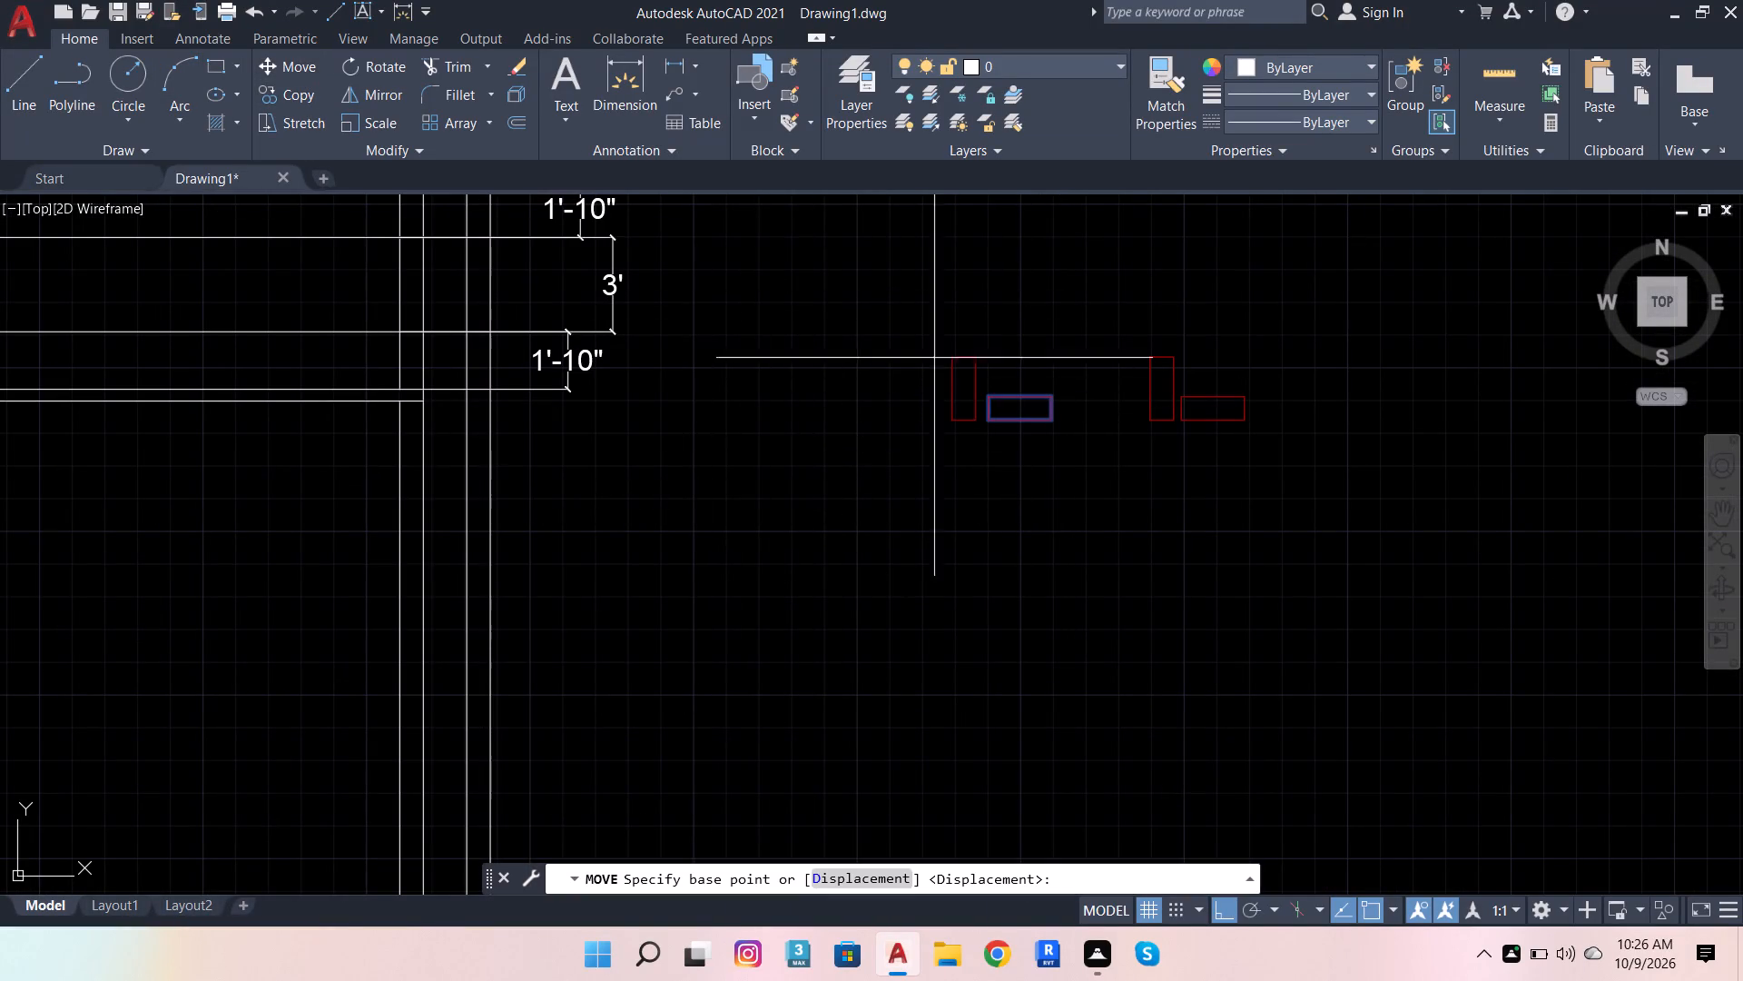
click(1050, 416)
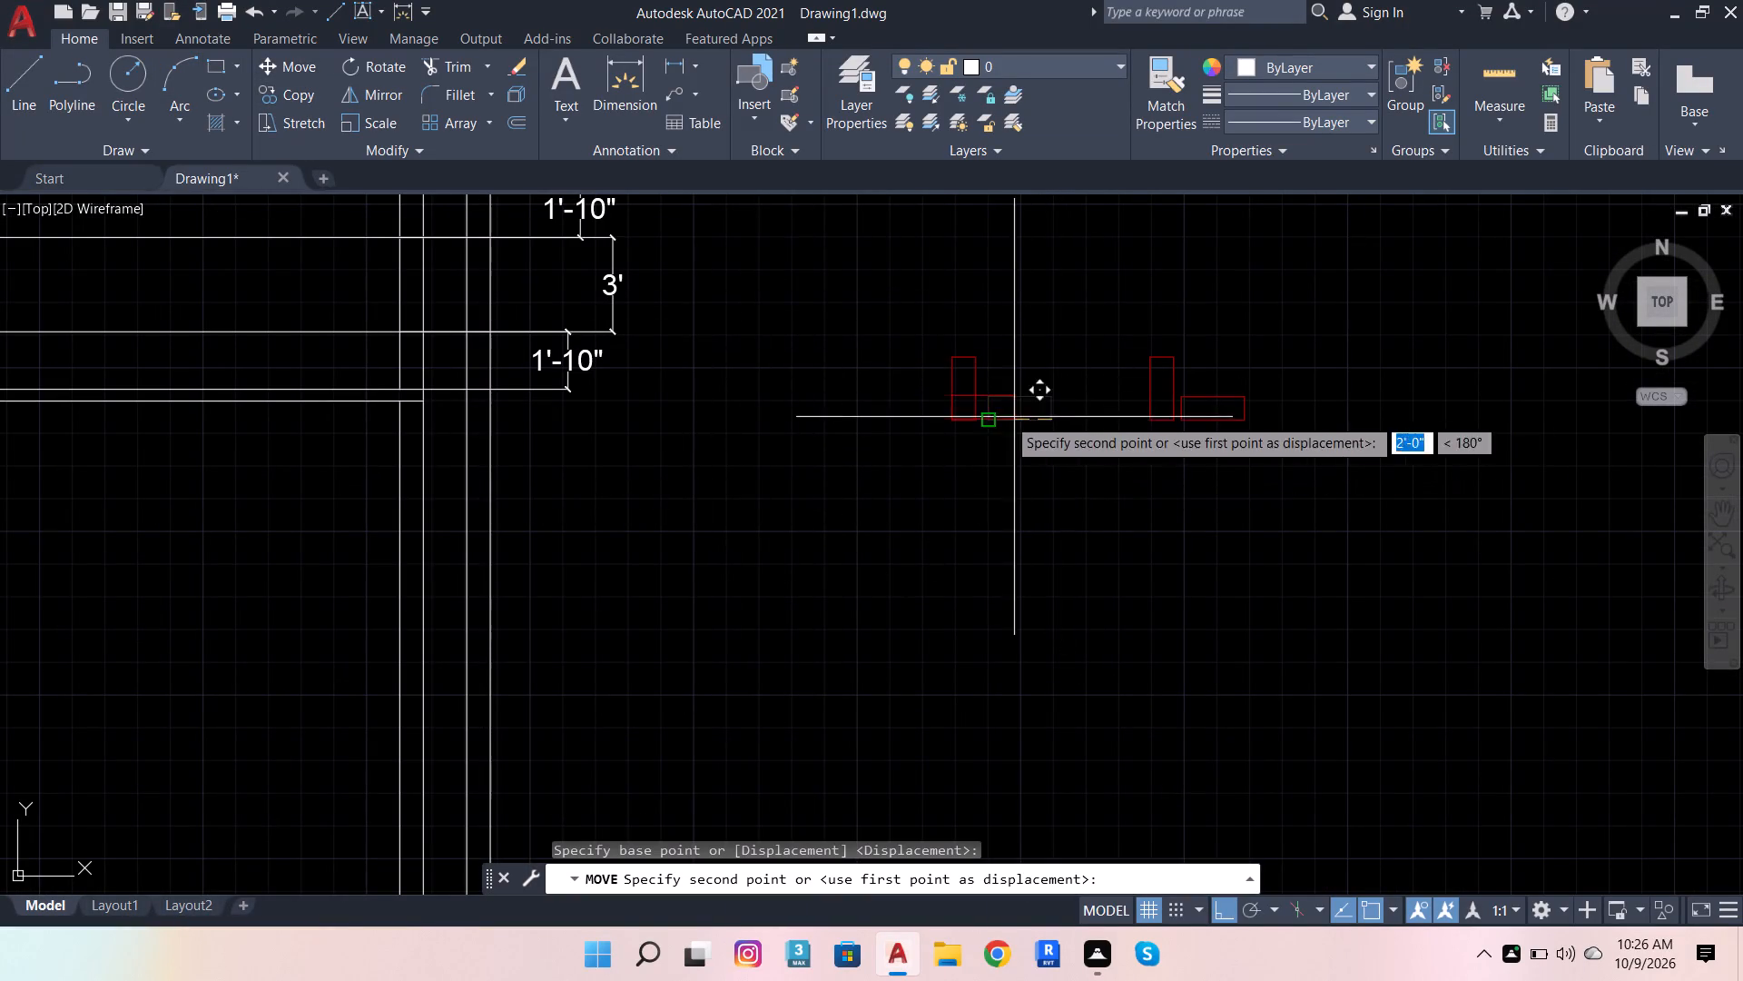
scroll(368, 383, up, 5)
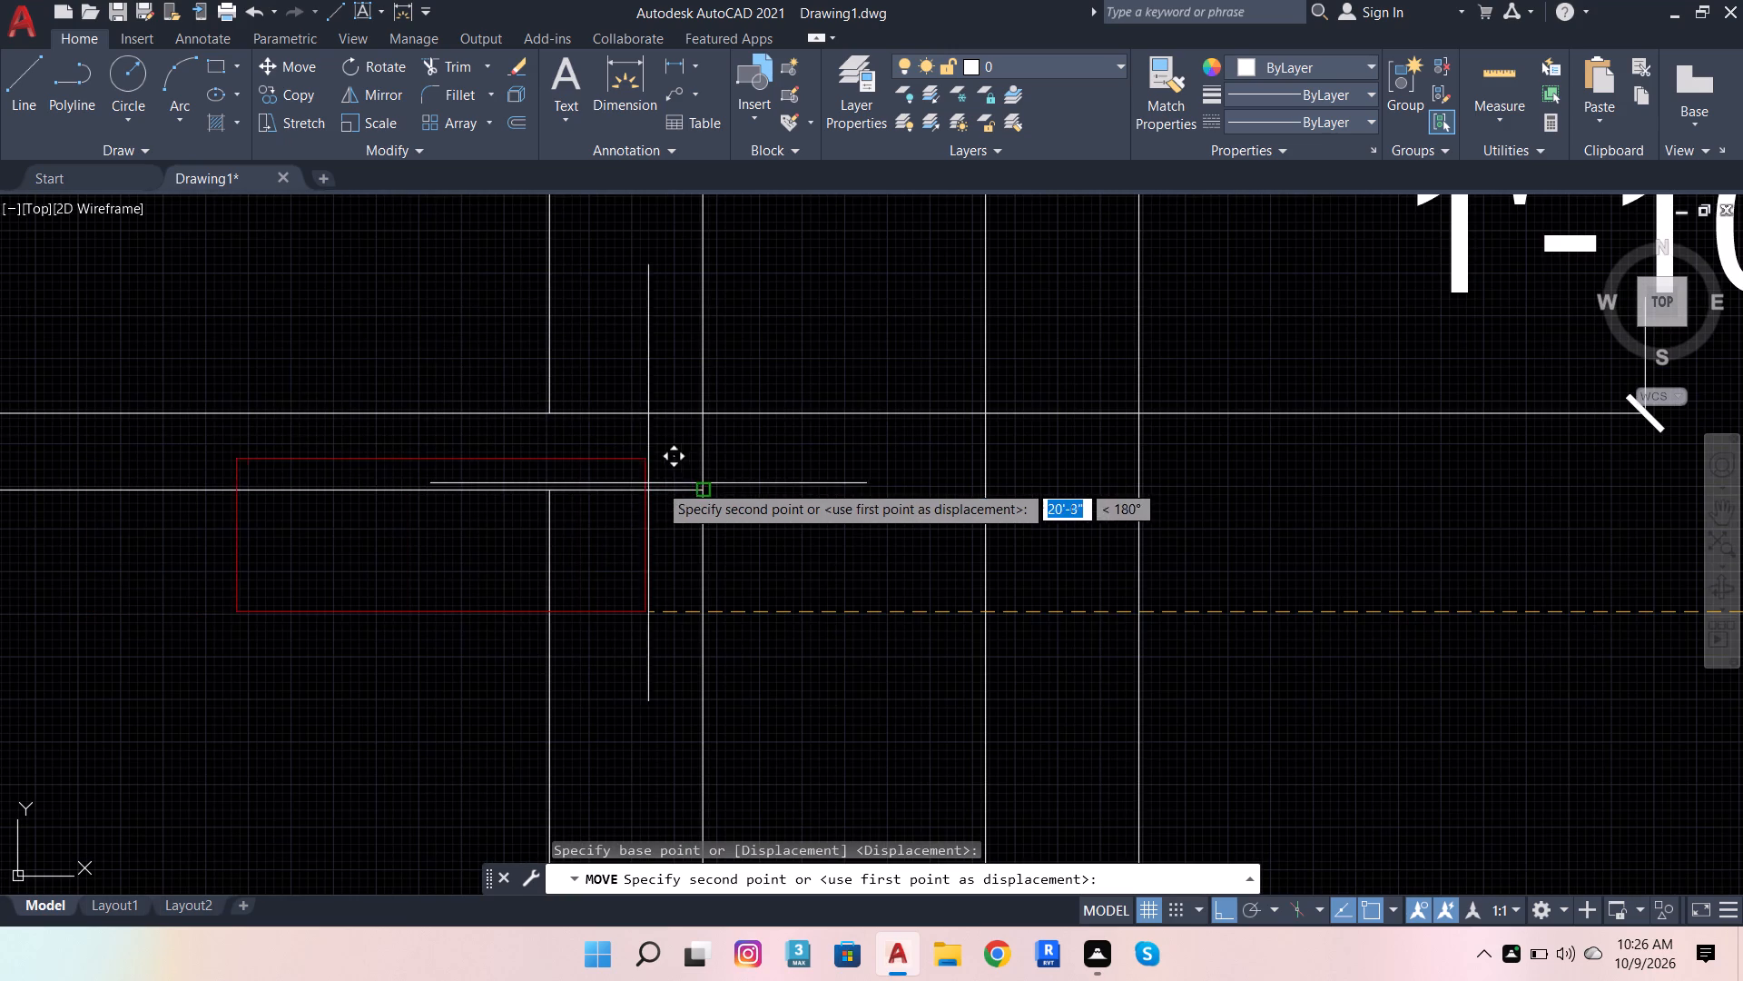
click(703, 483)
scroll(757, 448, down, 4)
key(space)
scroll(763, 469, up, 1)
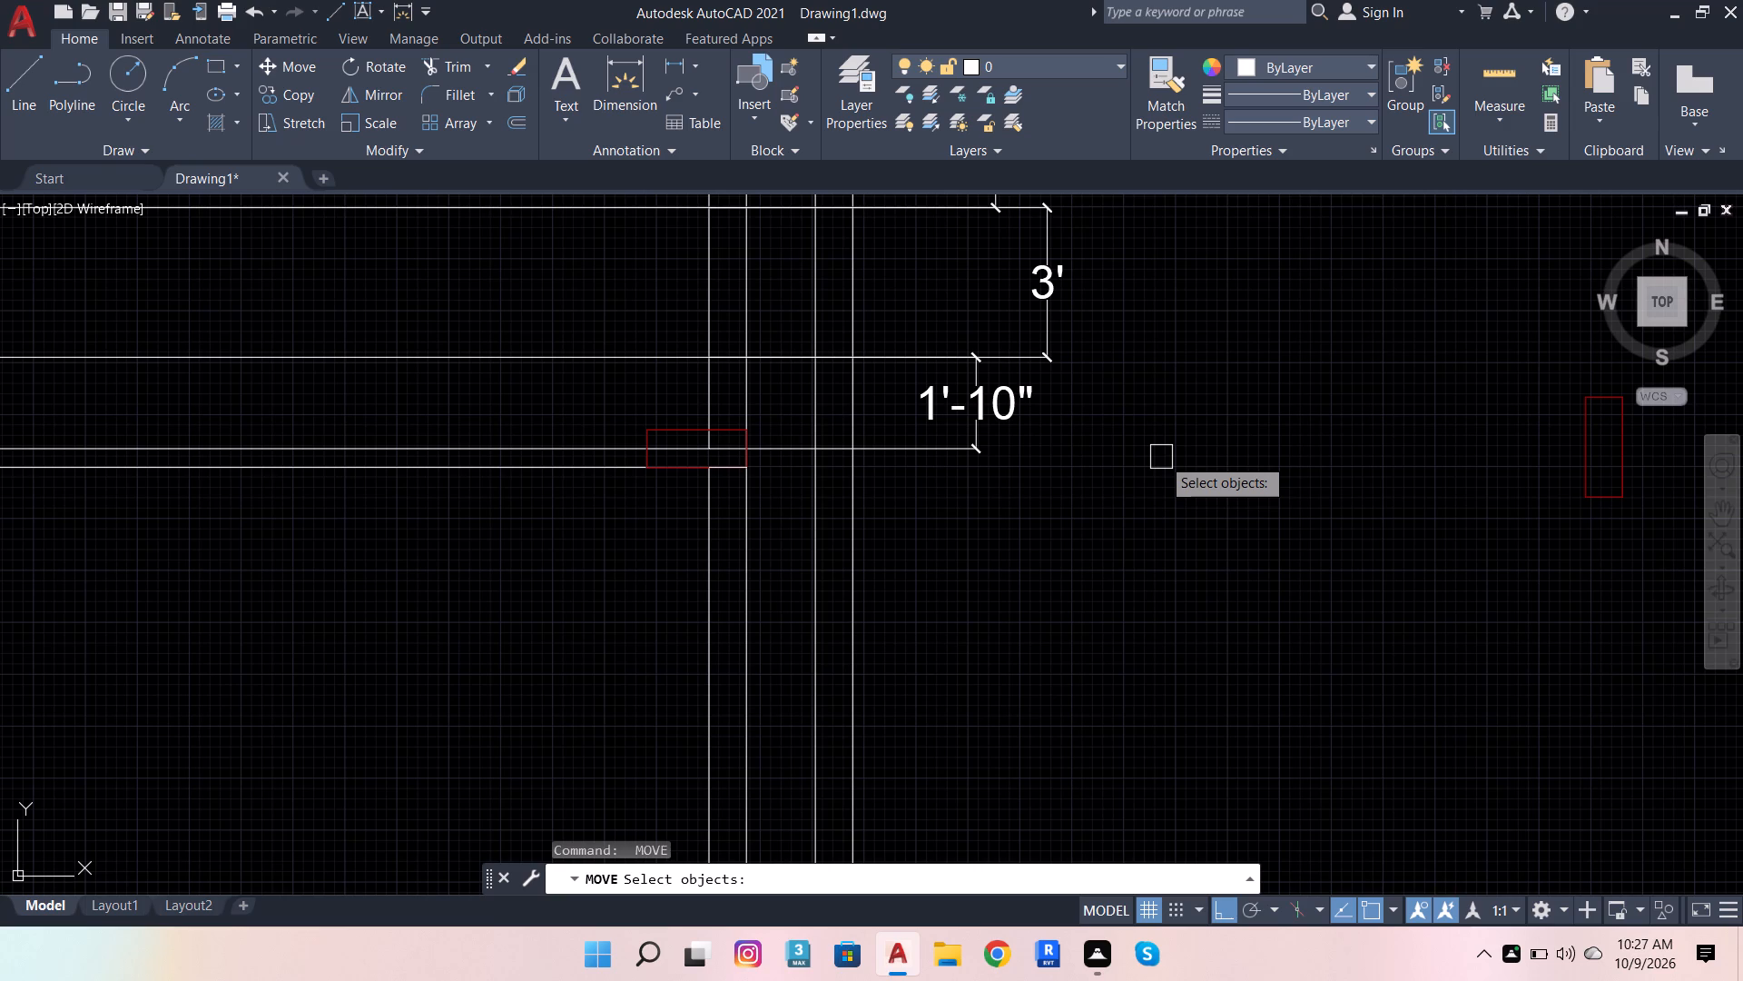
key(space)
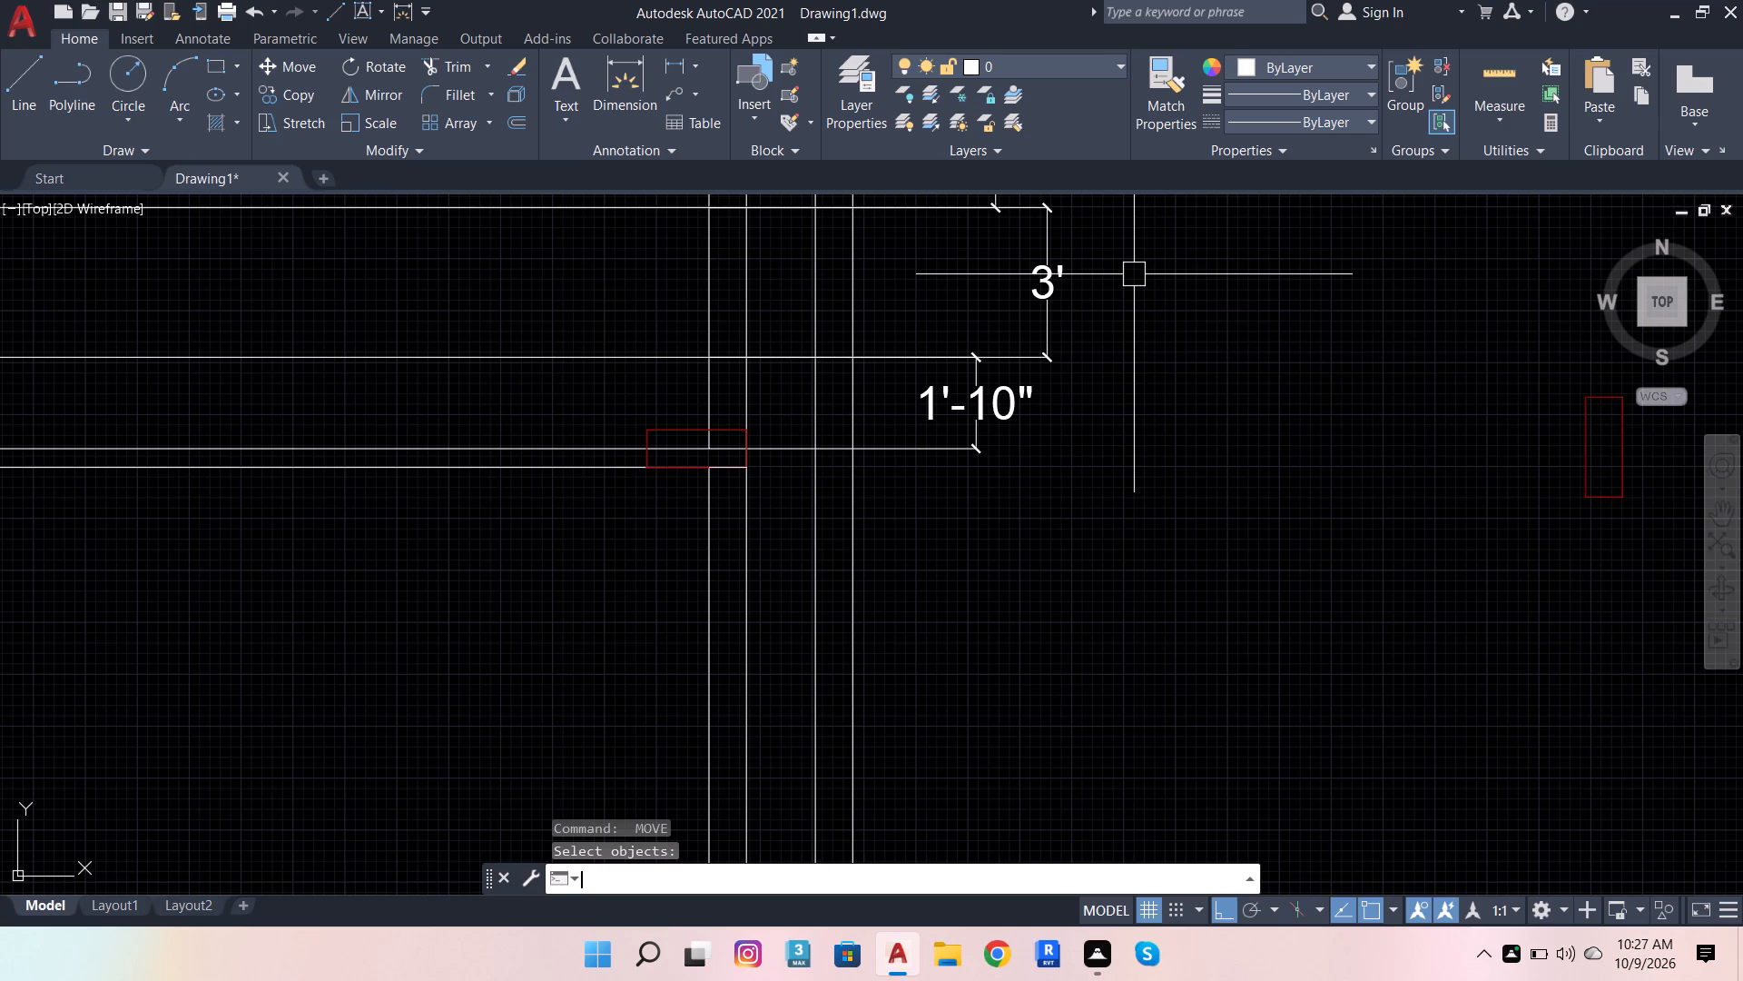
Draw a closed 9" by 9" square with lines in the empty space above the red blocks.
click(9, 84)
scroll(454, 597, down, 3)
scroll(770, 447, up, 2)
click(773, 435)
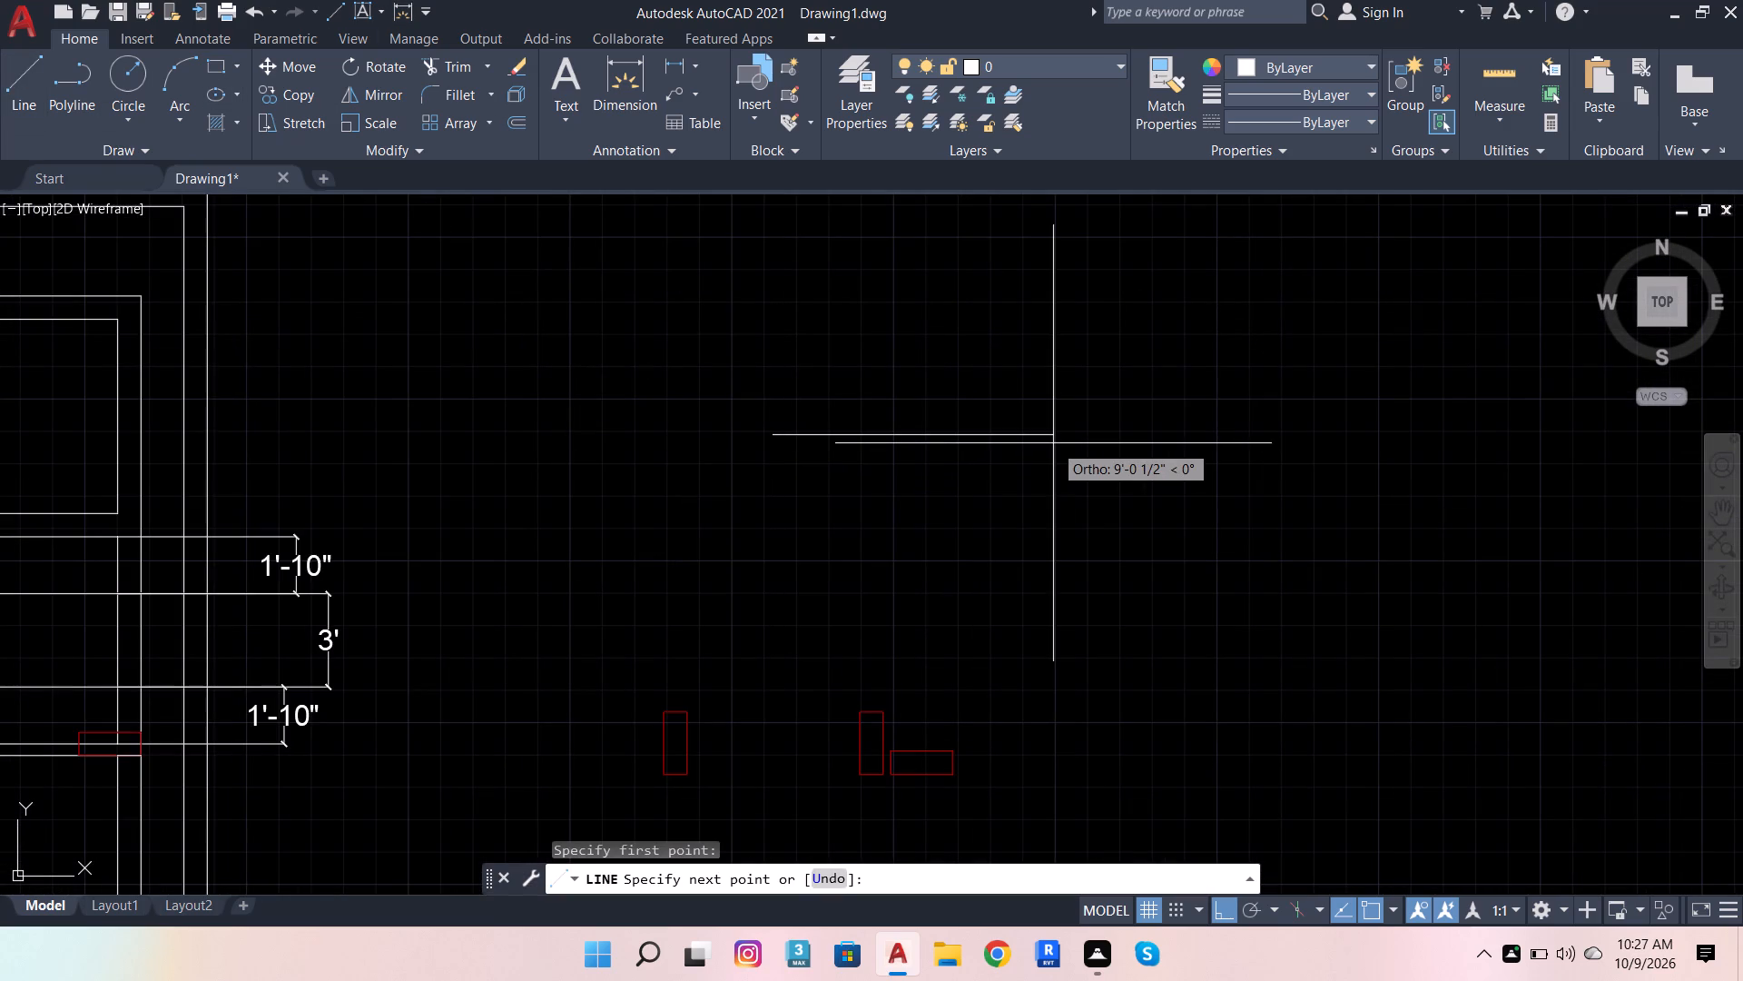
key(9)
key(Return)
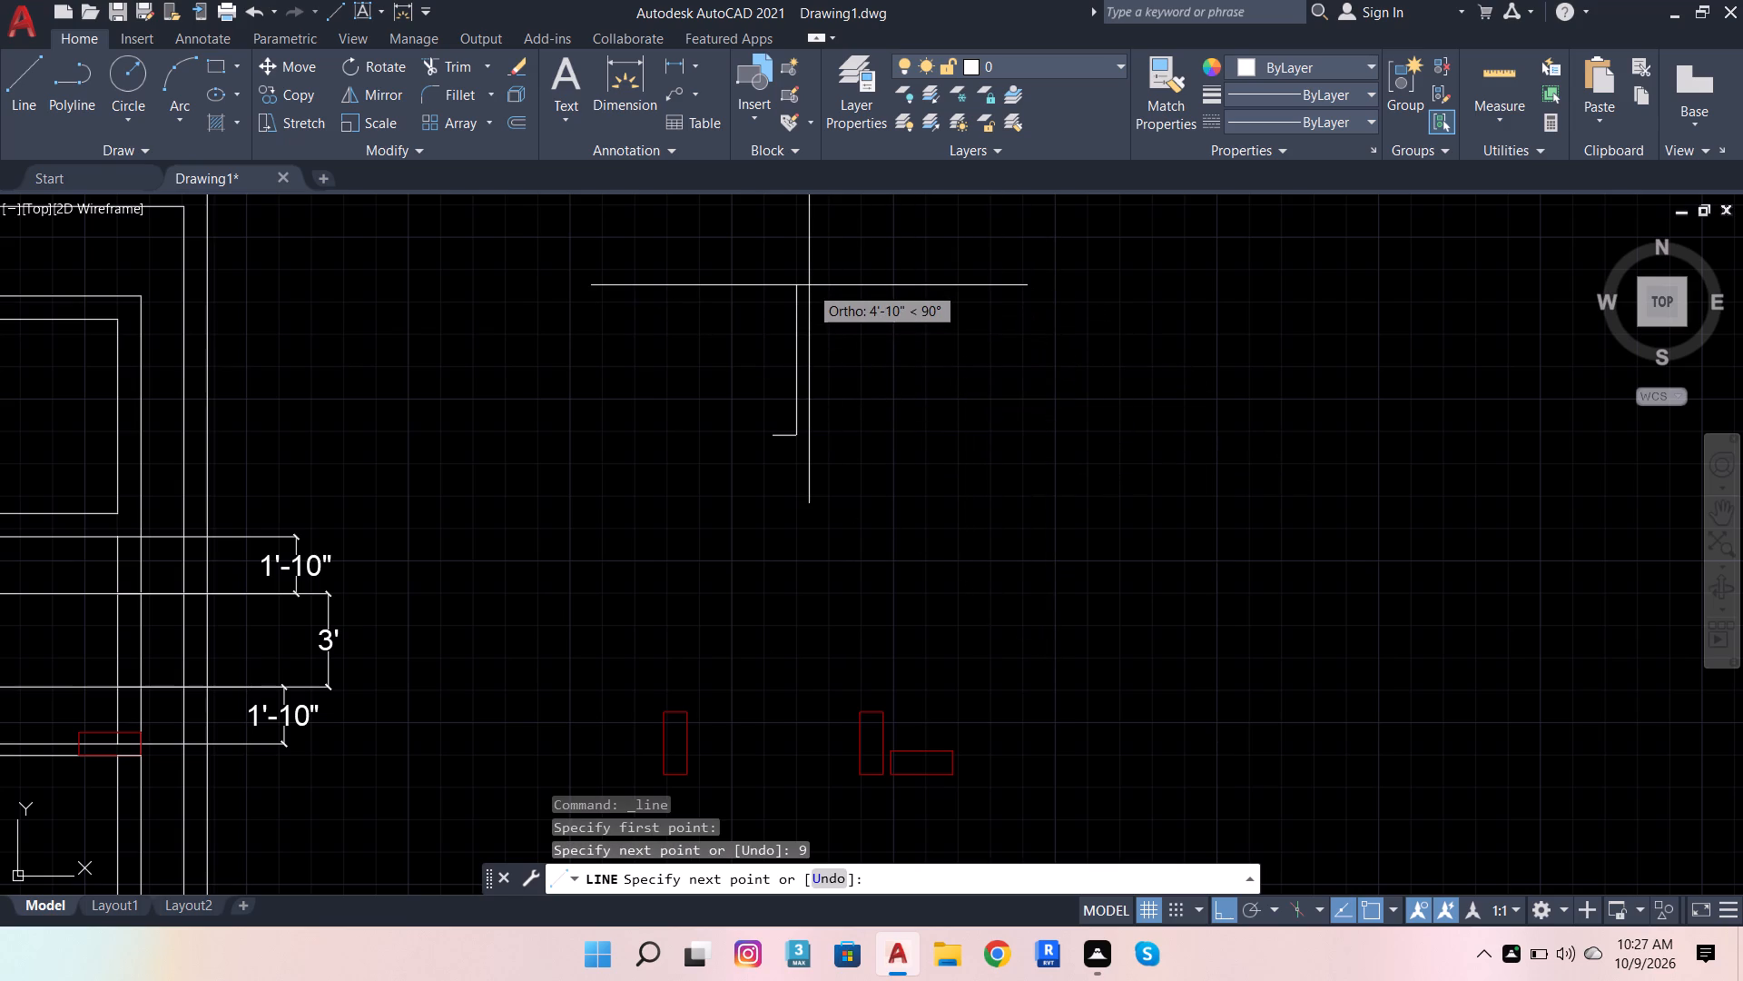
key(9)
key(Return)
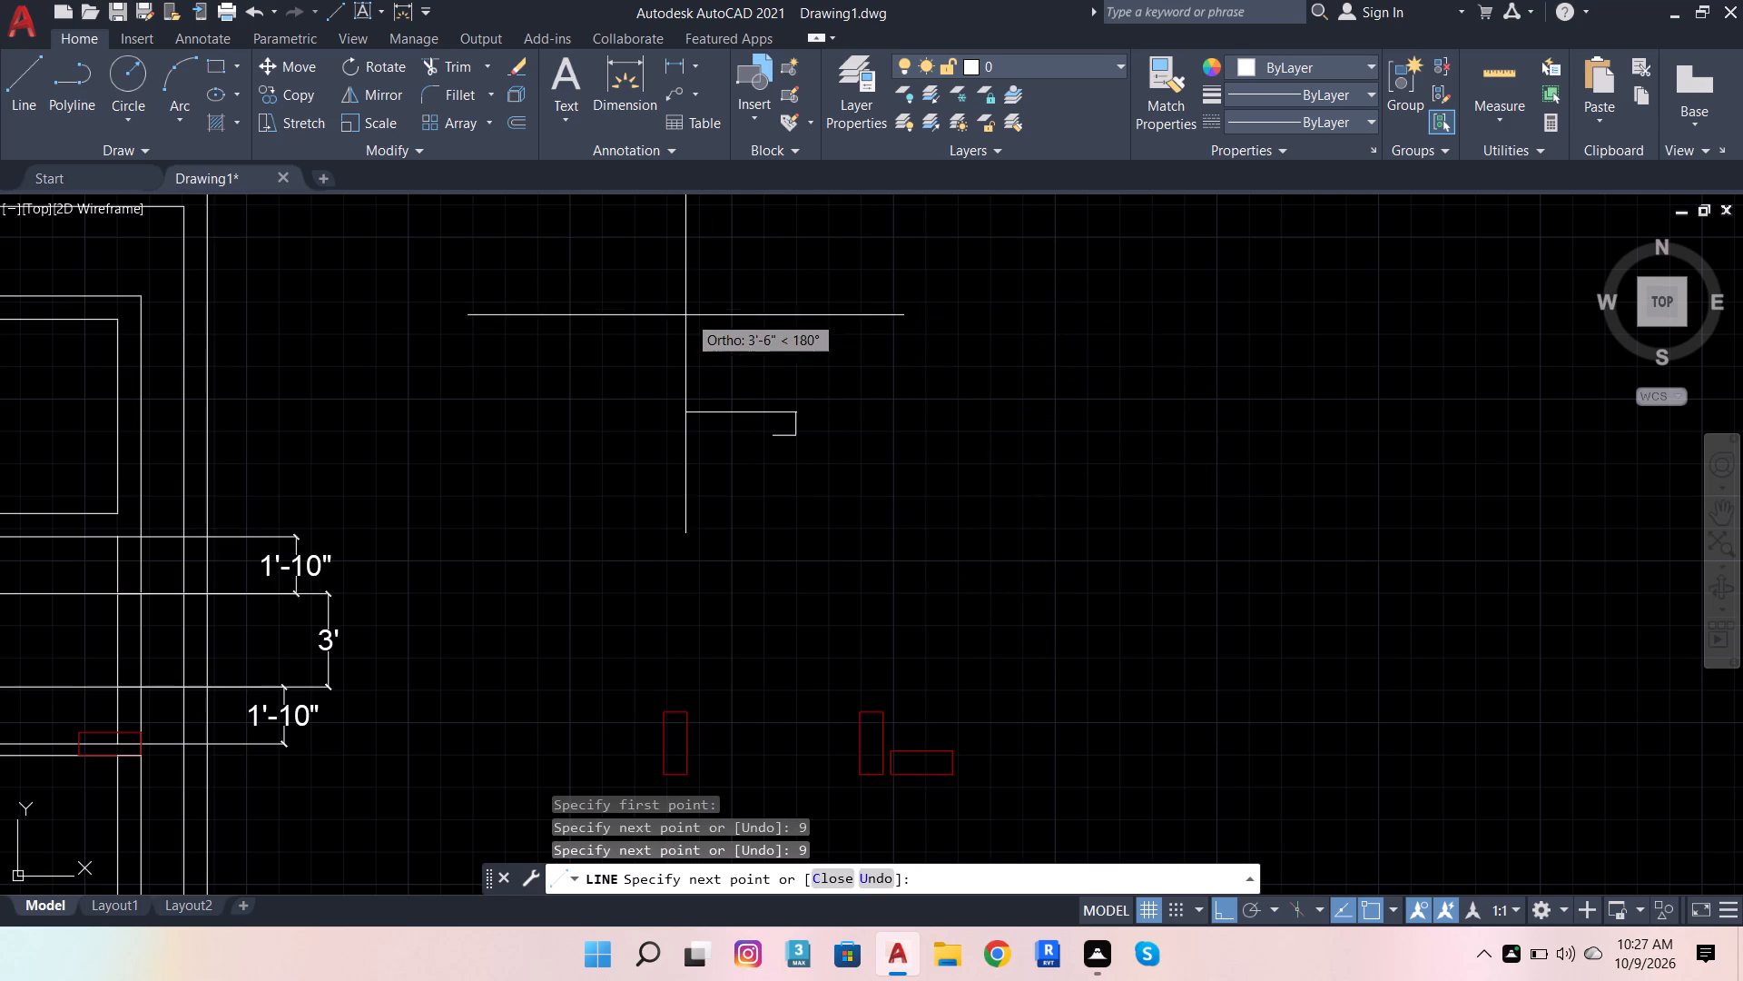
key(9)
key(Return)
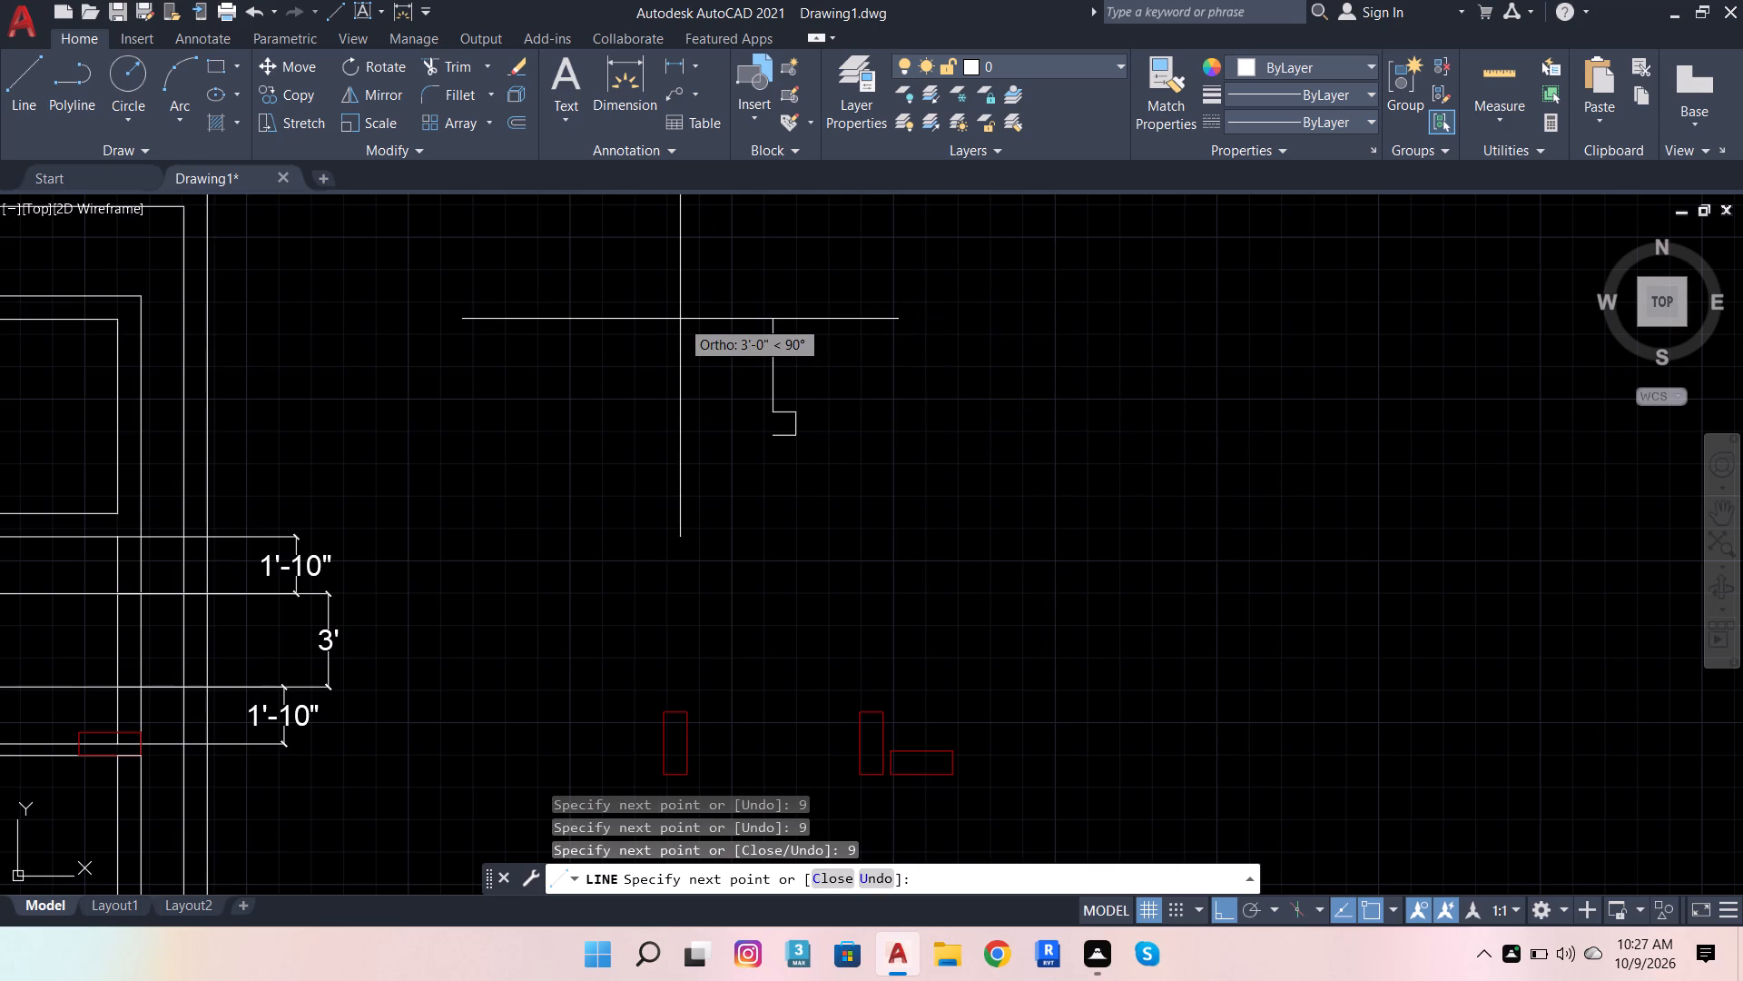
click(775, 429)
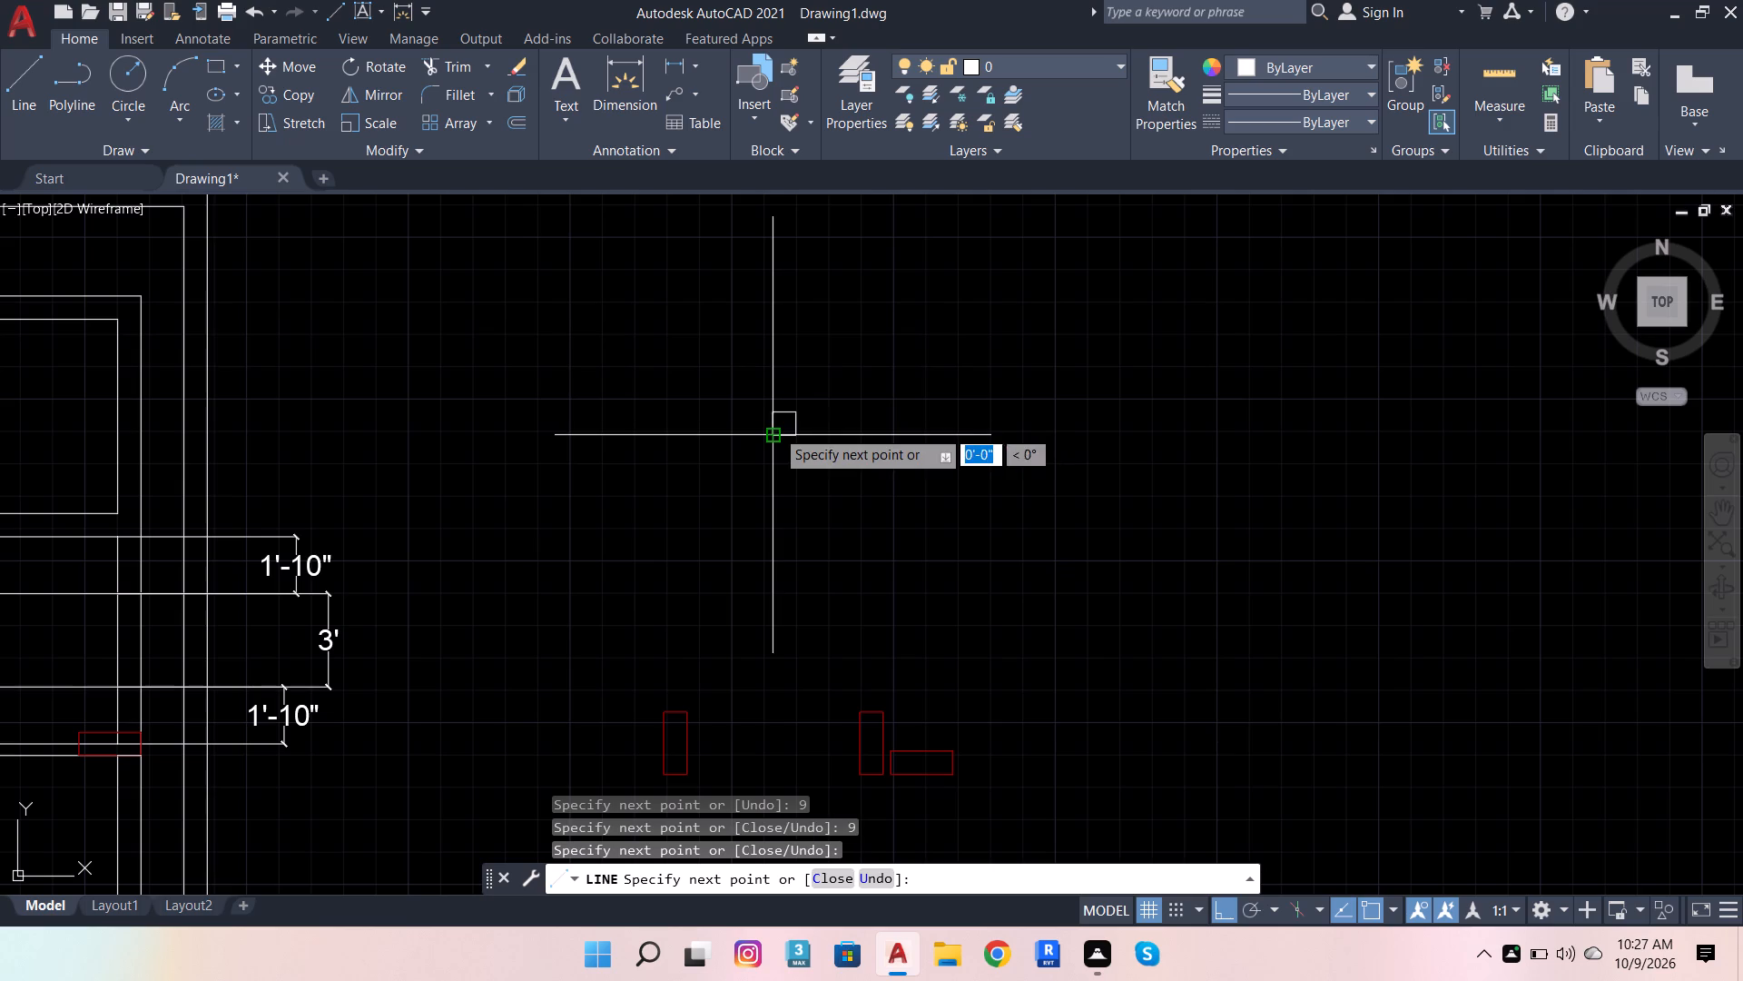
key(space)
Assign the four lines of the 9" square to Layer1.
click(742, 355)
click(898, 495)
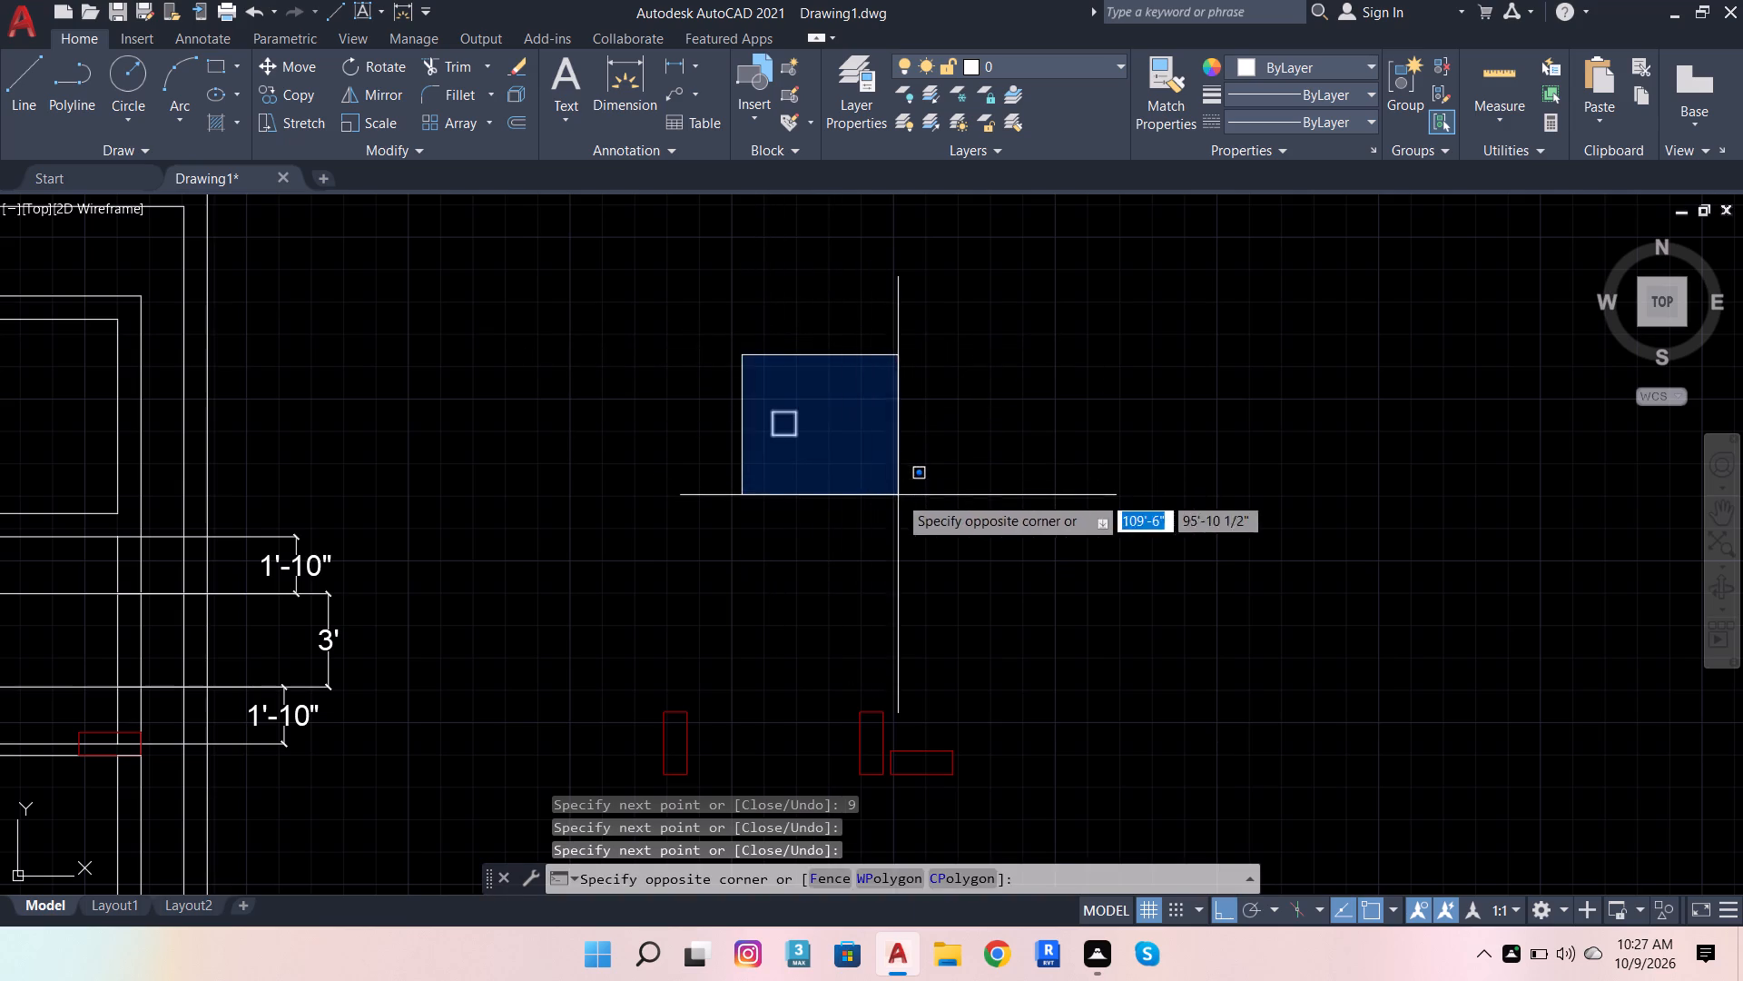
click(992, 69)
click(1012, 148)
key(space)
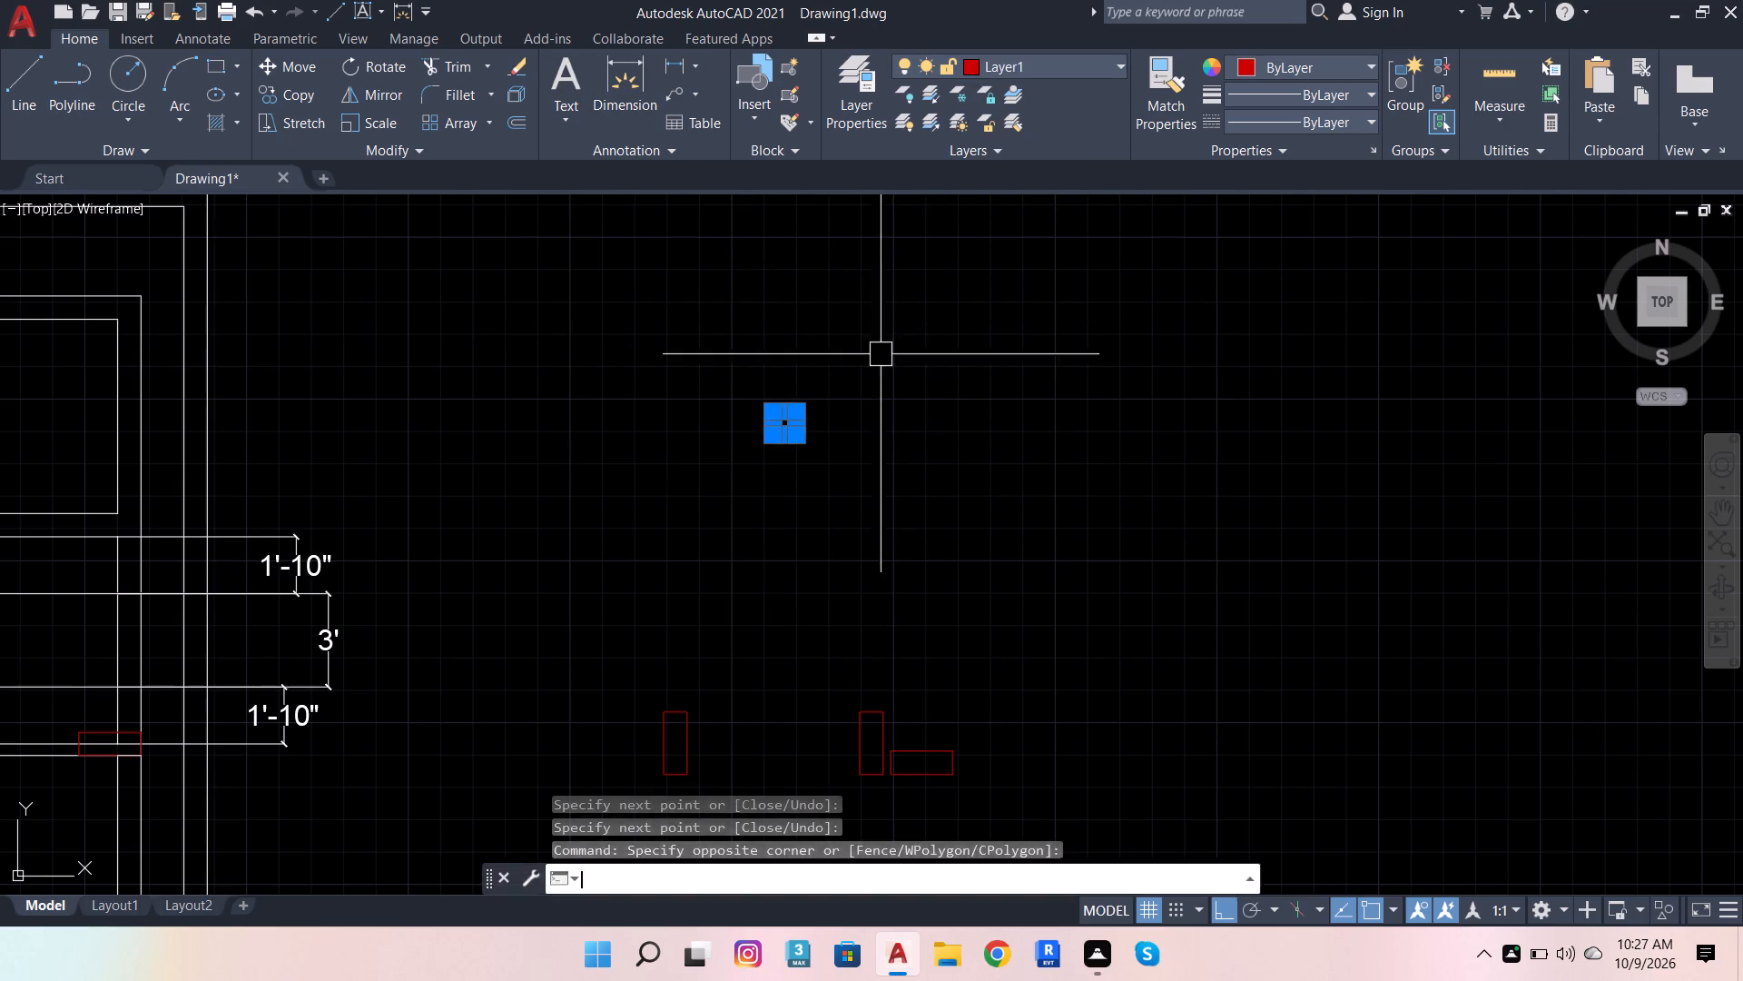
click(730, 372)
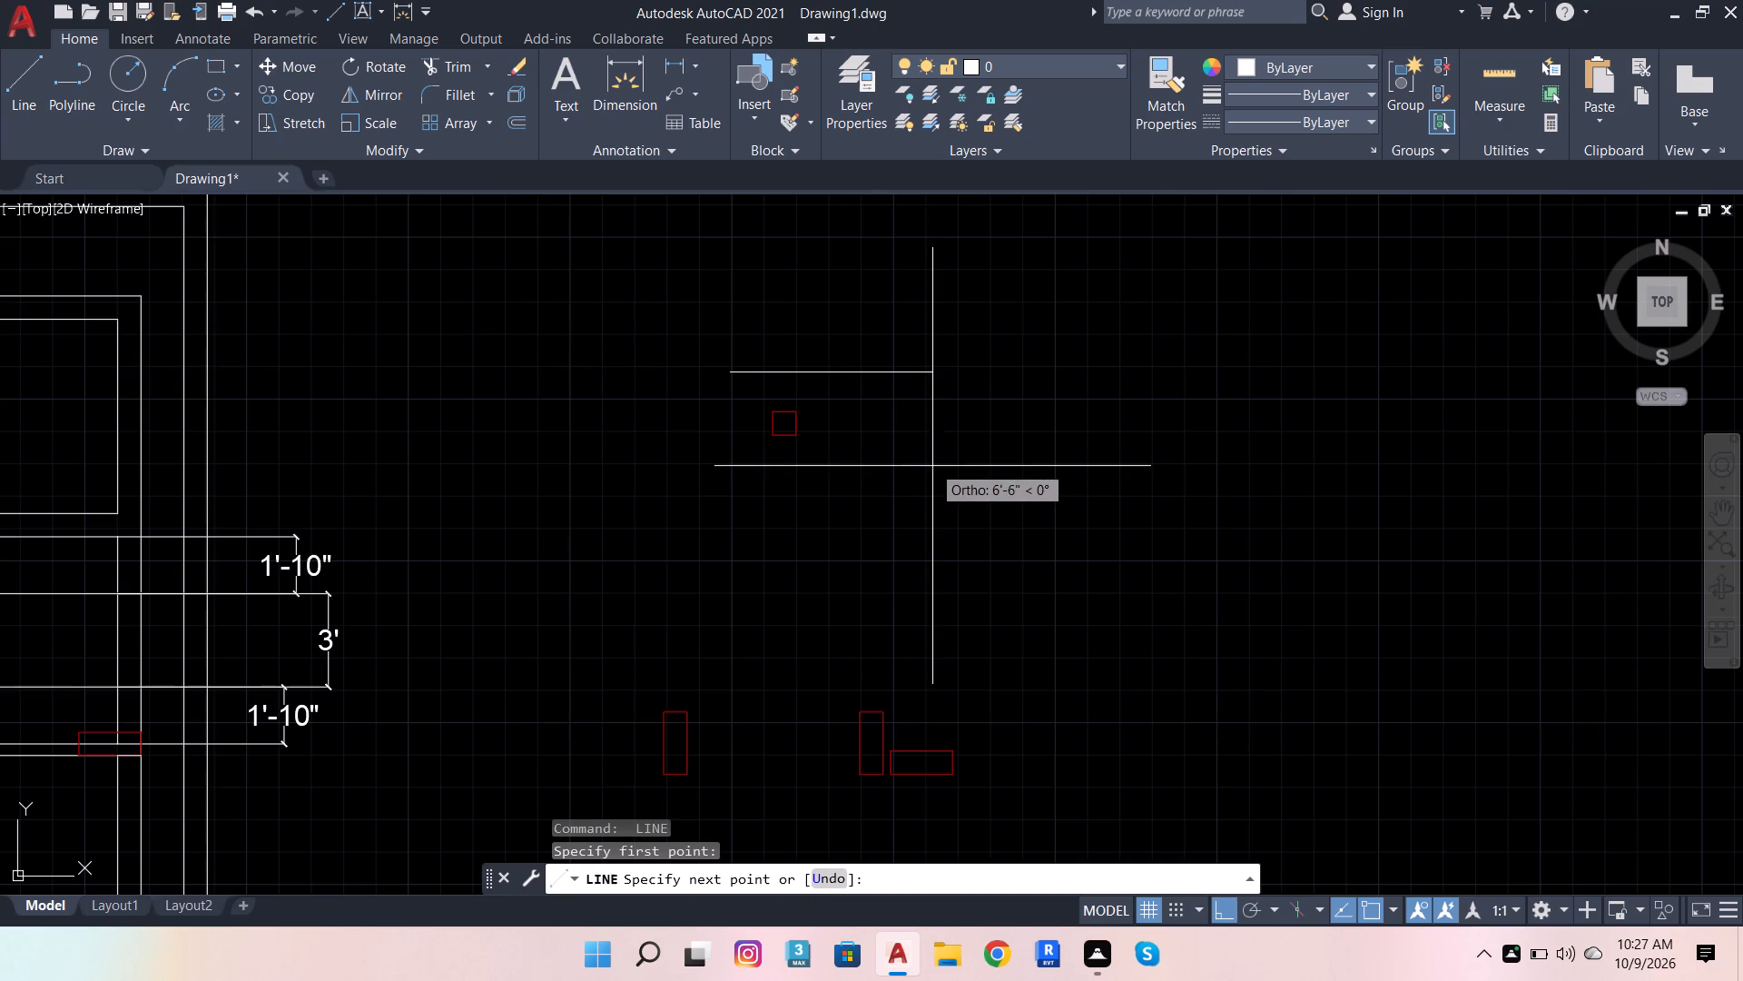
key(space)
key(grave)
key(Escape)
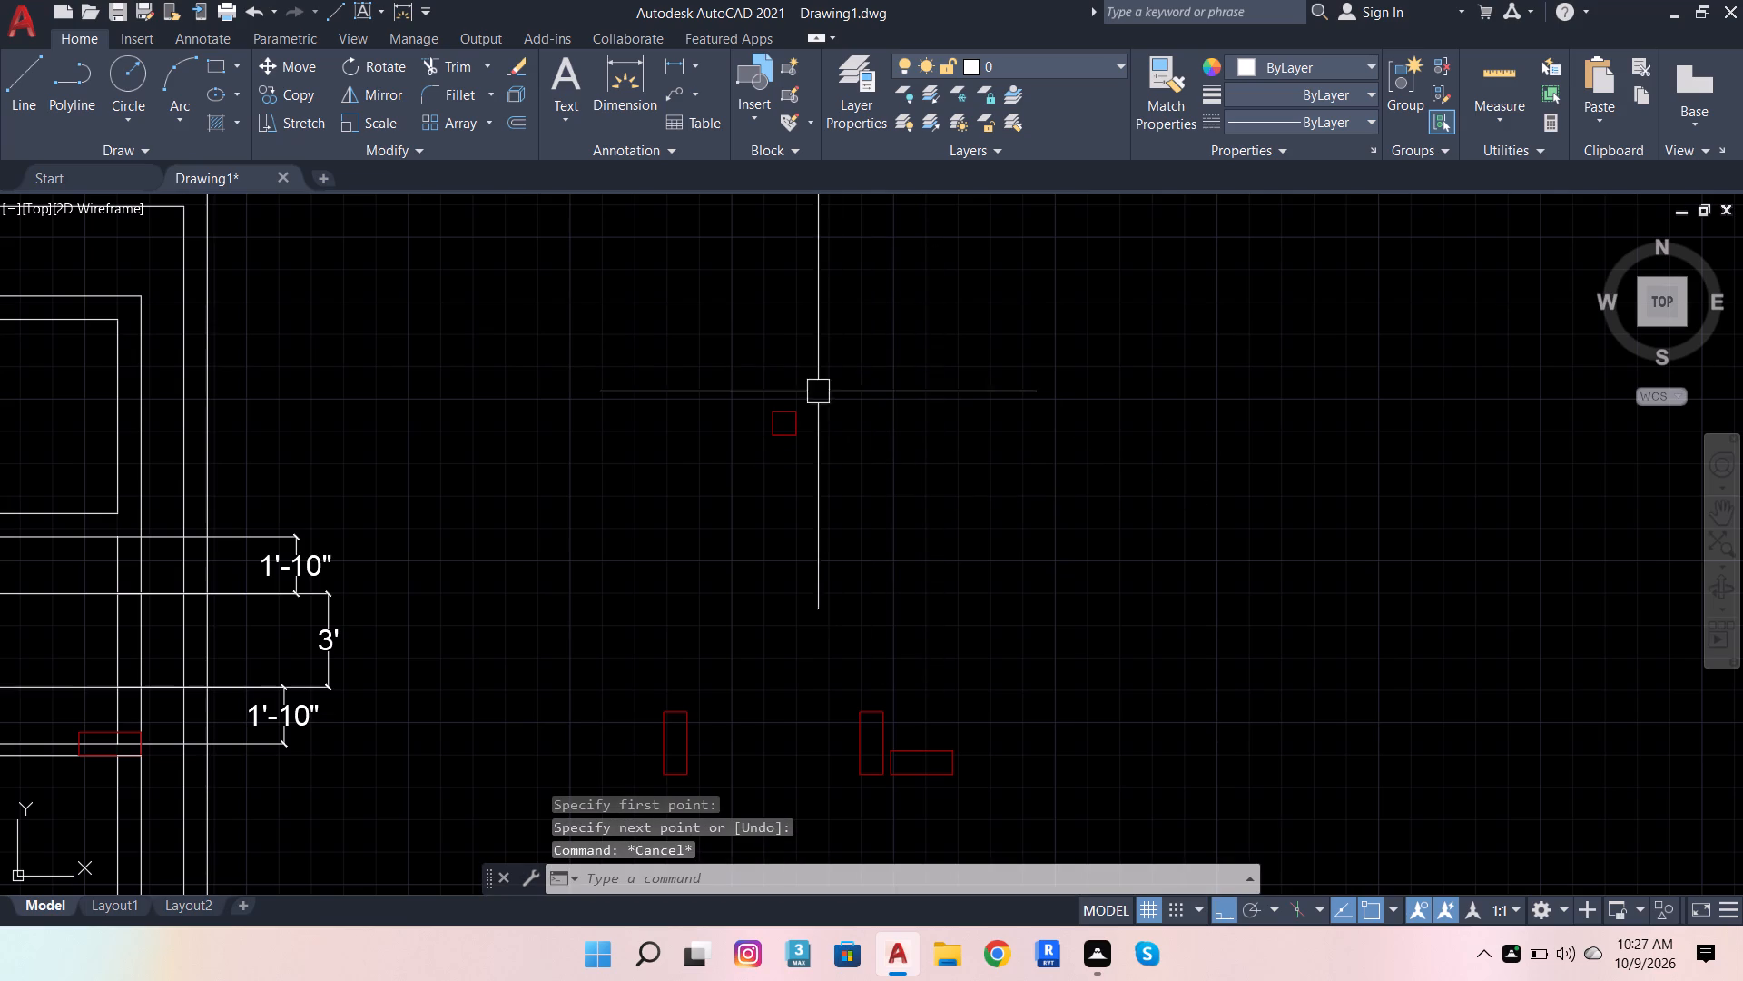
Convert the four lines of the red 9" square into a block named "hcjfukik".
click(704, 313)
click(891, 487)
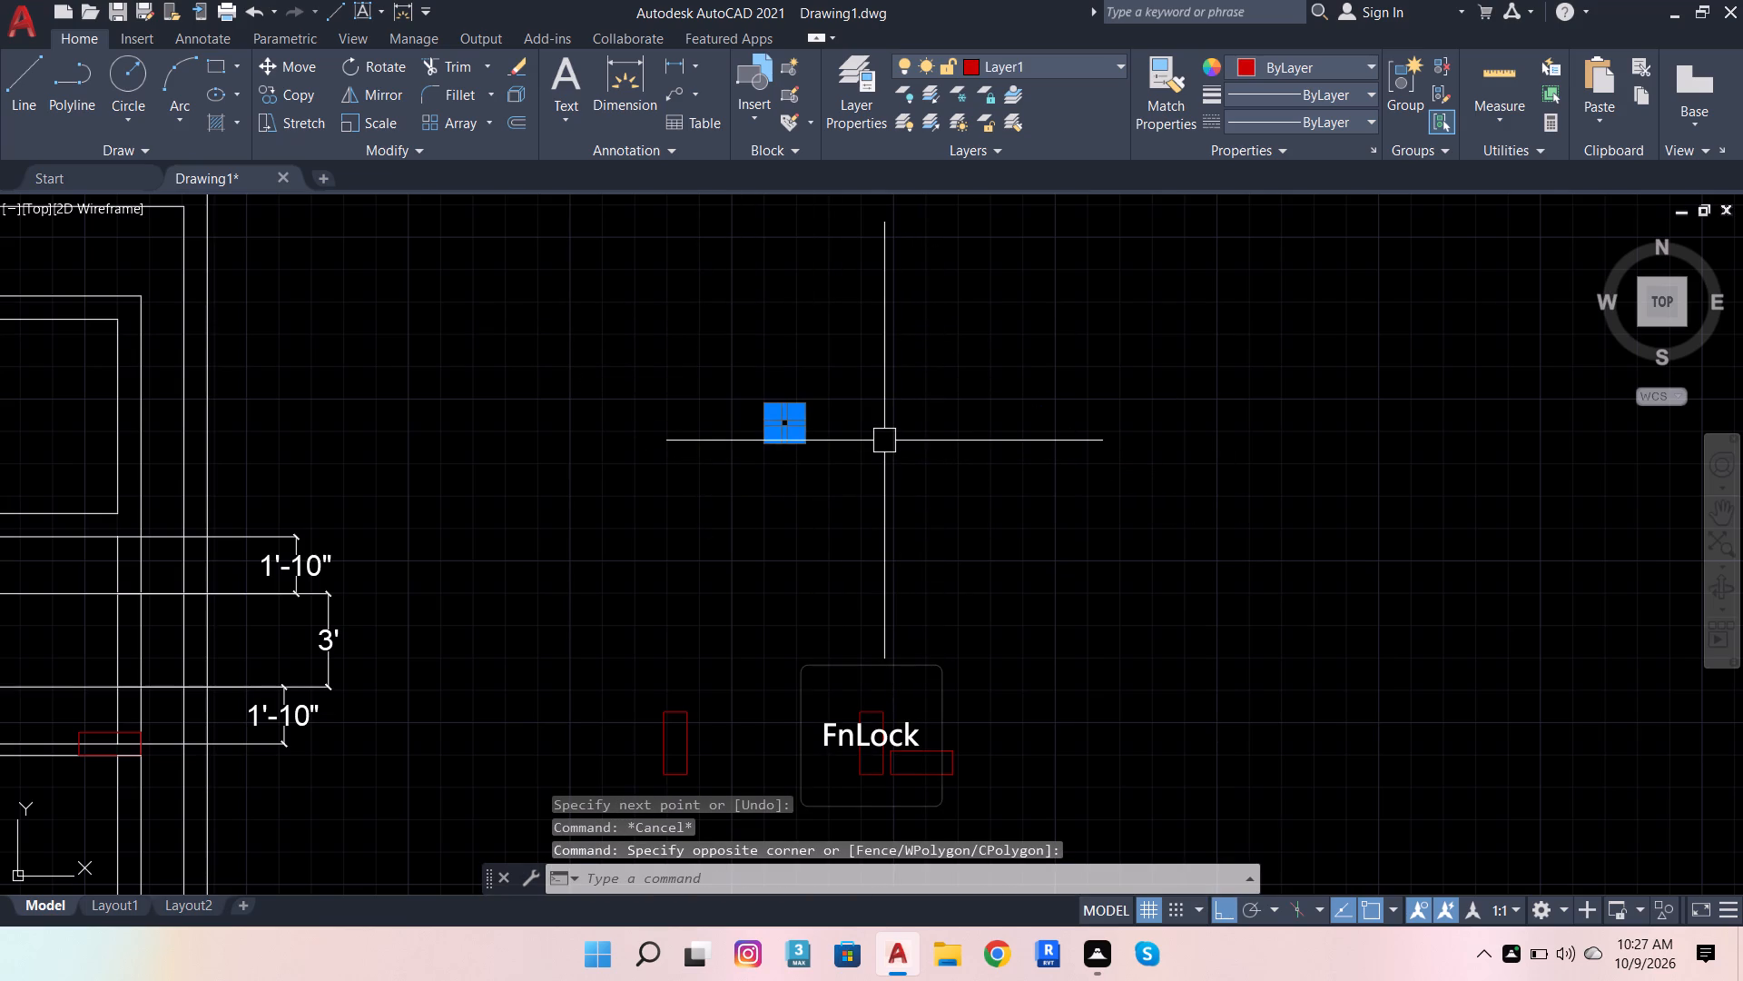
key(b)
click(940, 498)
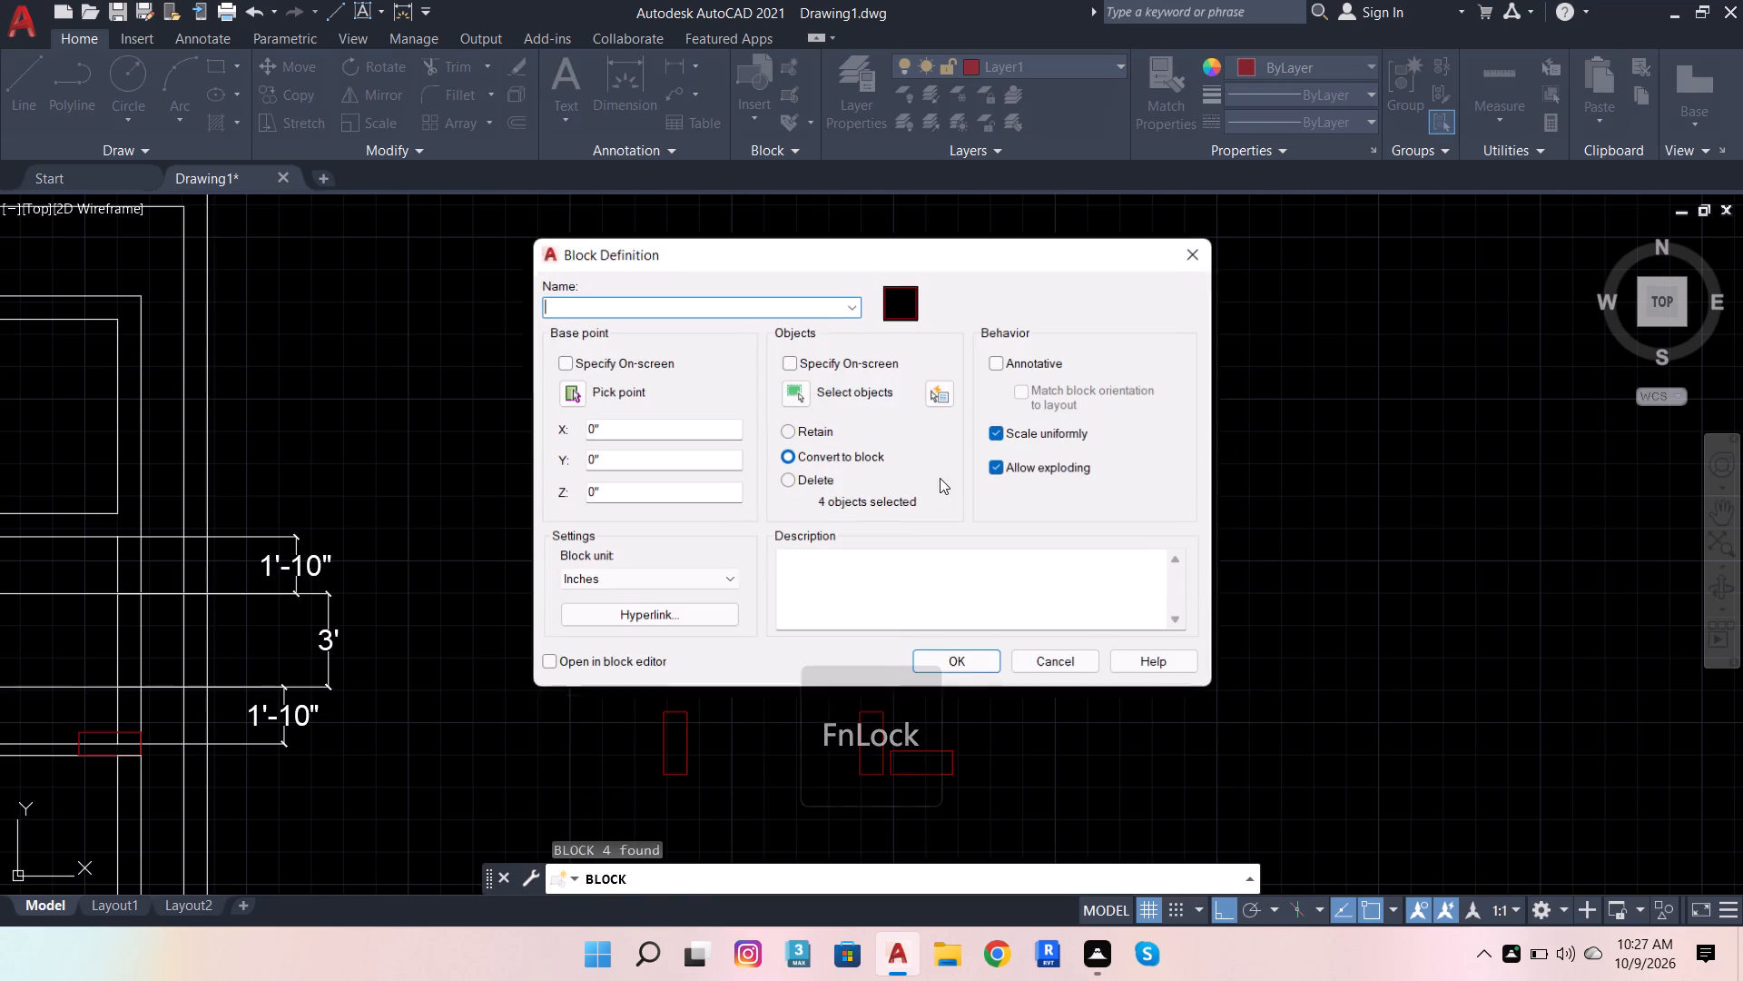
text(hcjfukik)
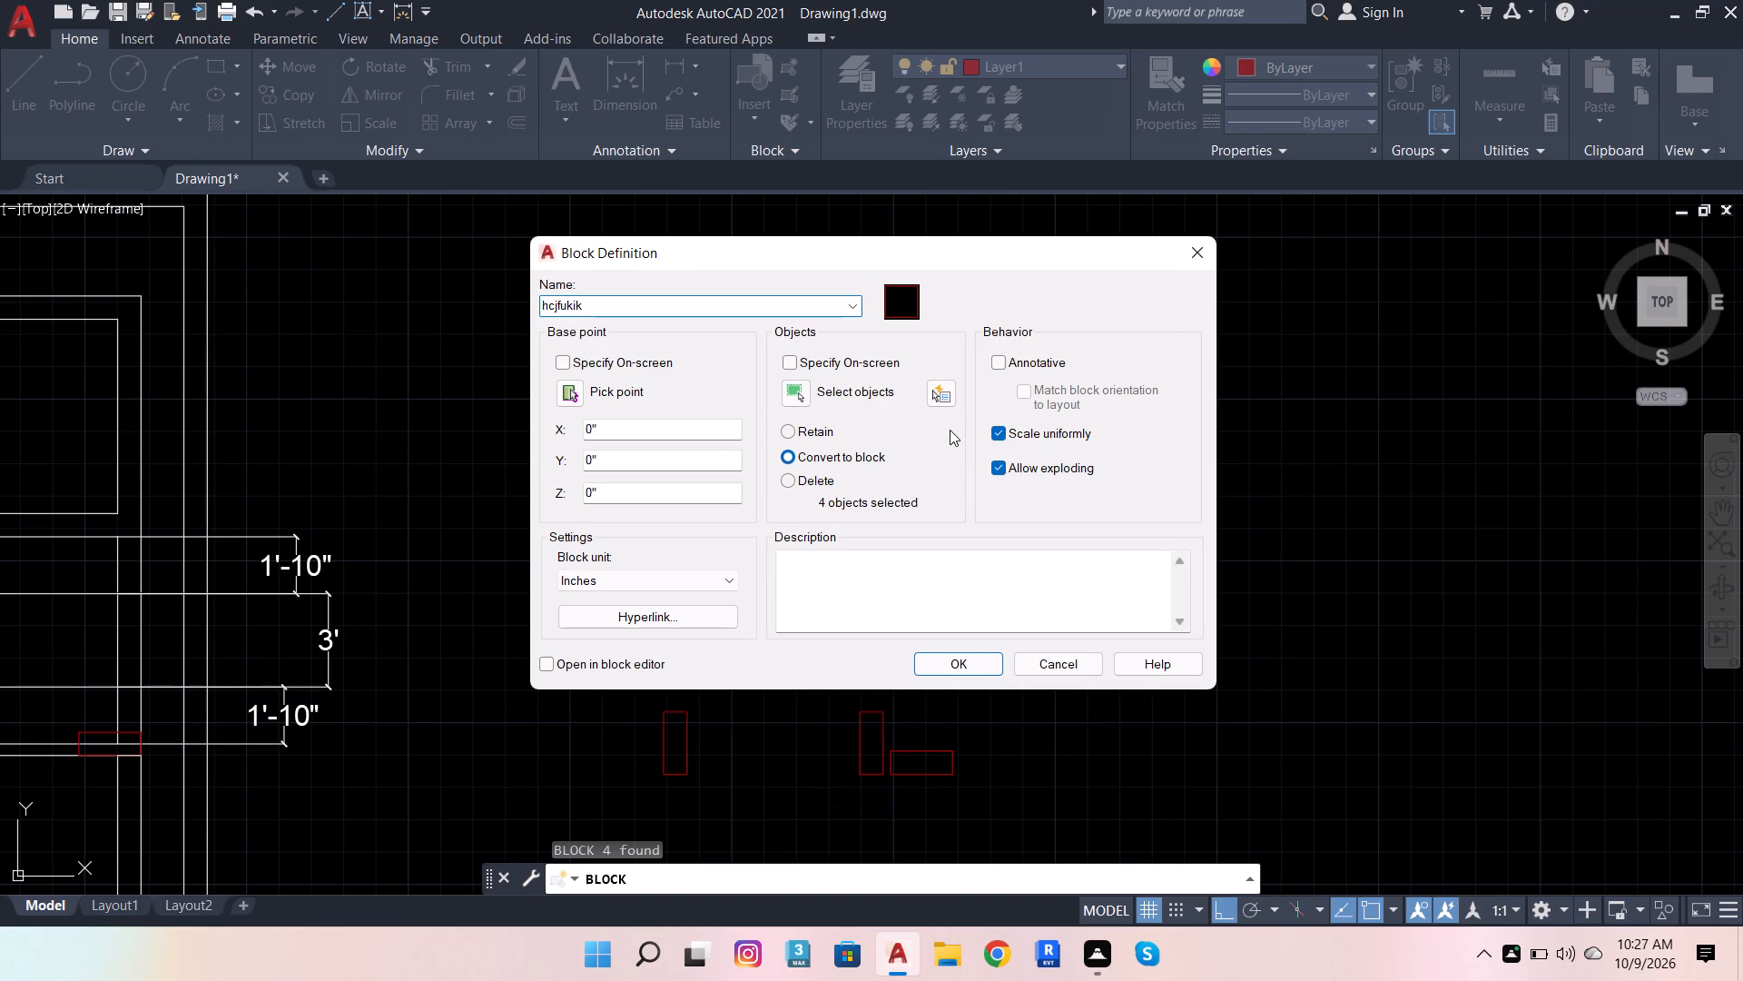
key(Return)
Try to move the red 9" square block by its upper-right corner to the right-hand wall of the floor plan.
scroll(804, 436, up, 3)
scroll(803, 438, down, 3)
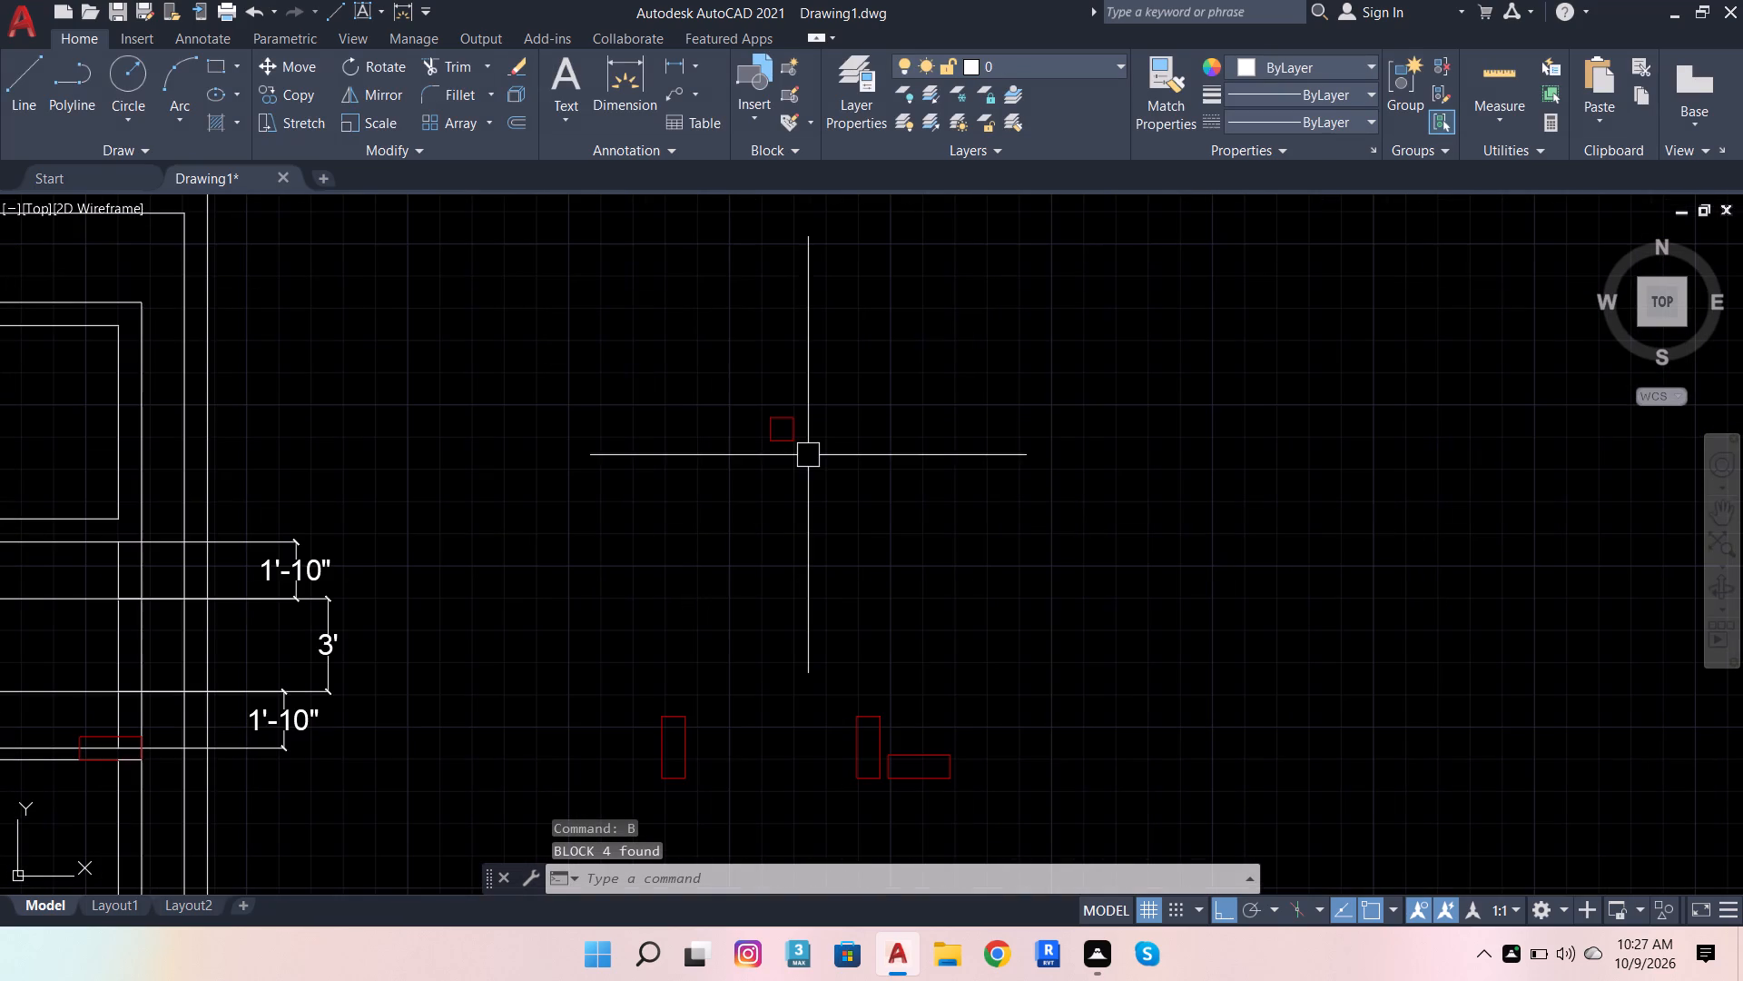
scroll(801, 443, down, 1)
click(797, 420)
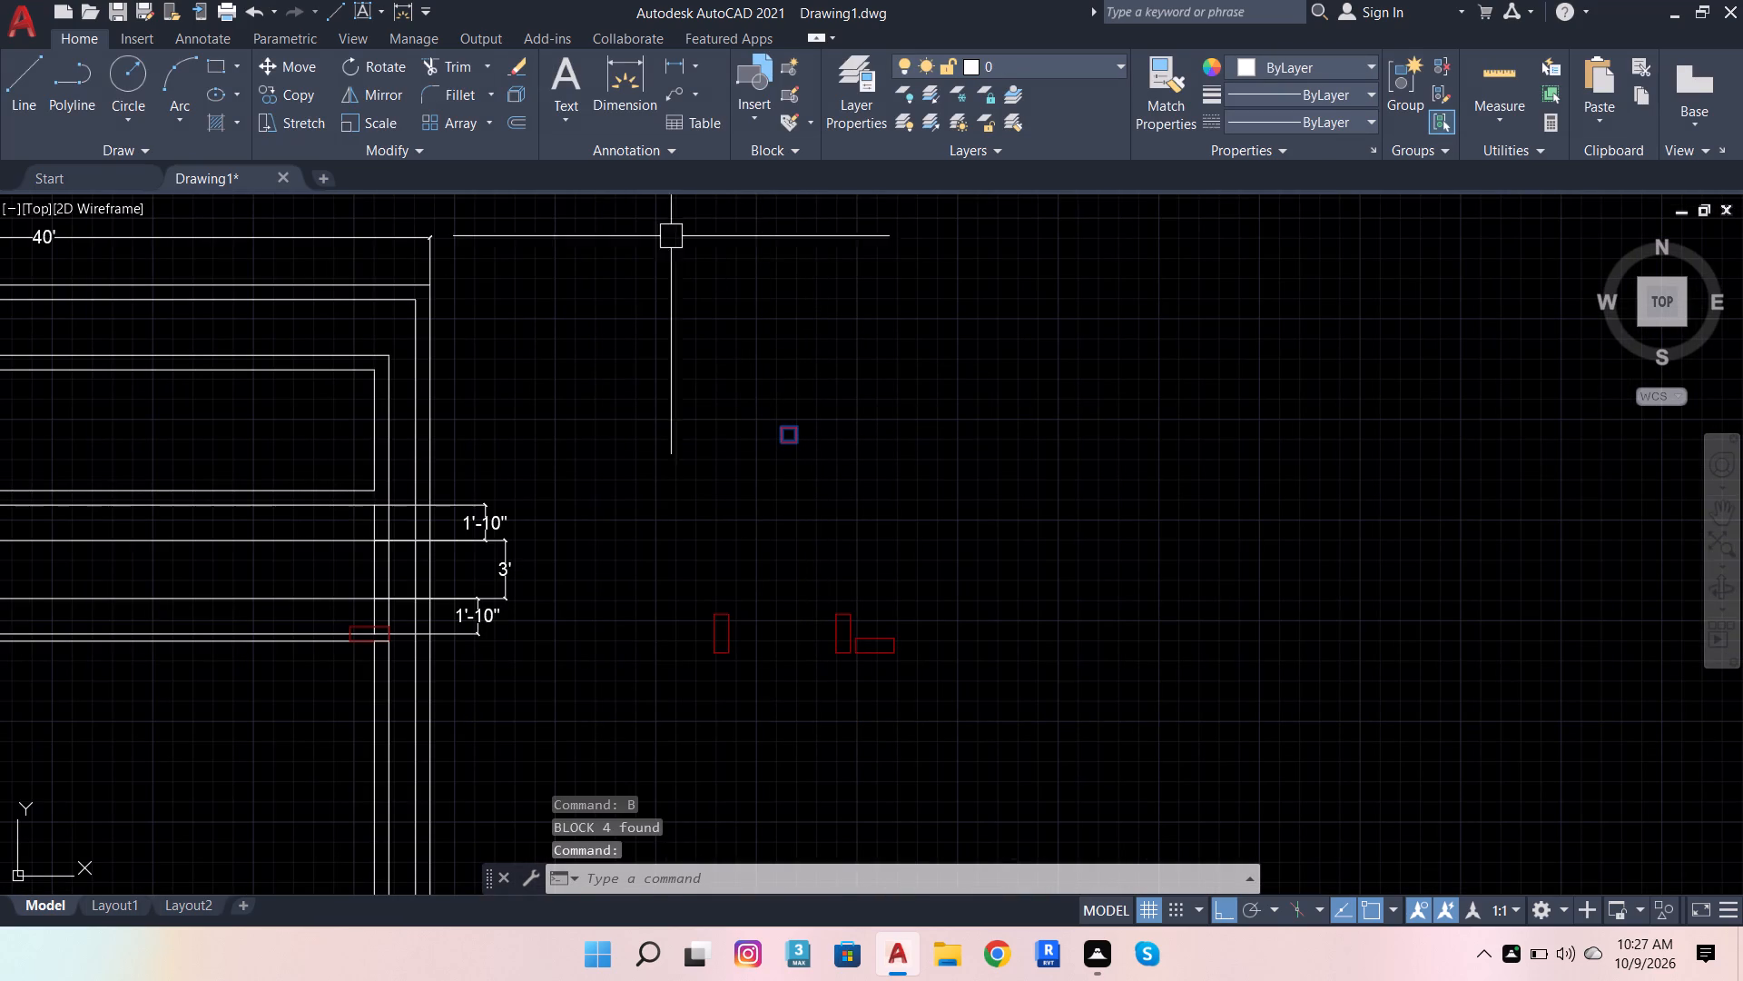
click(296, 58)
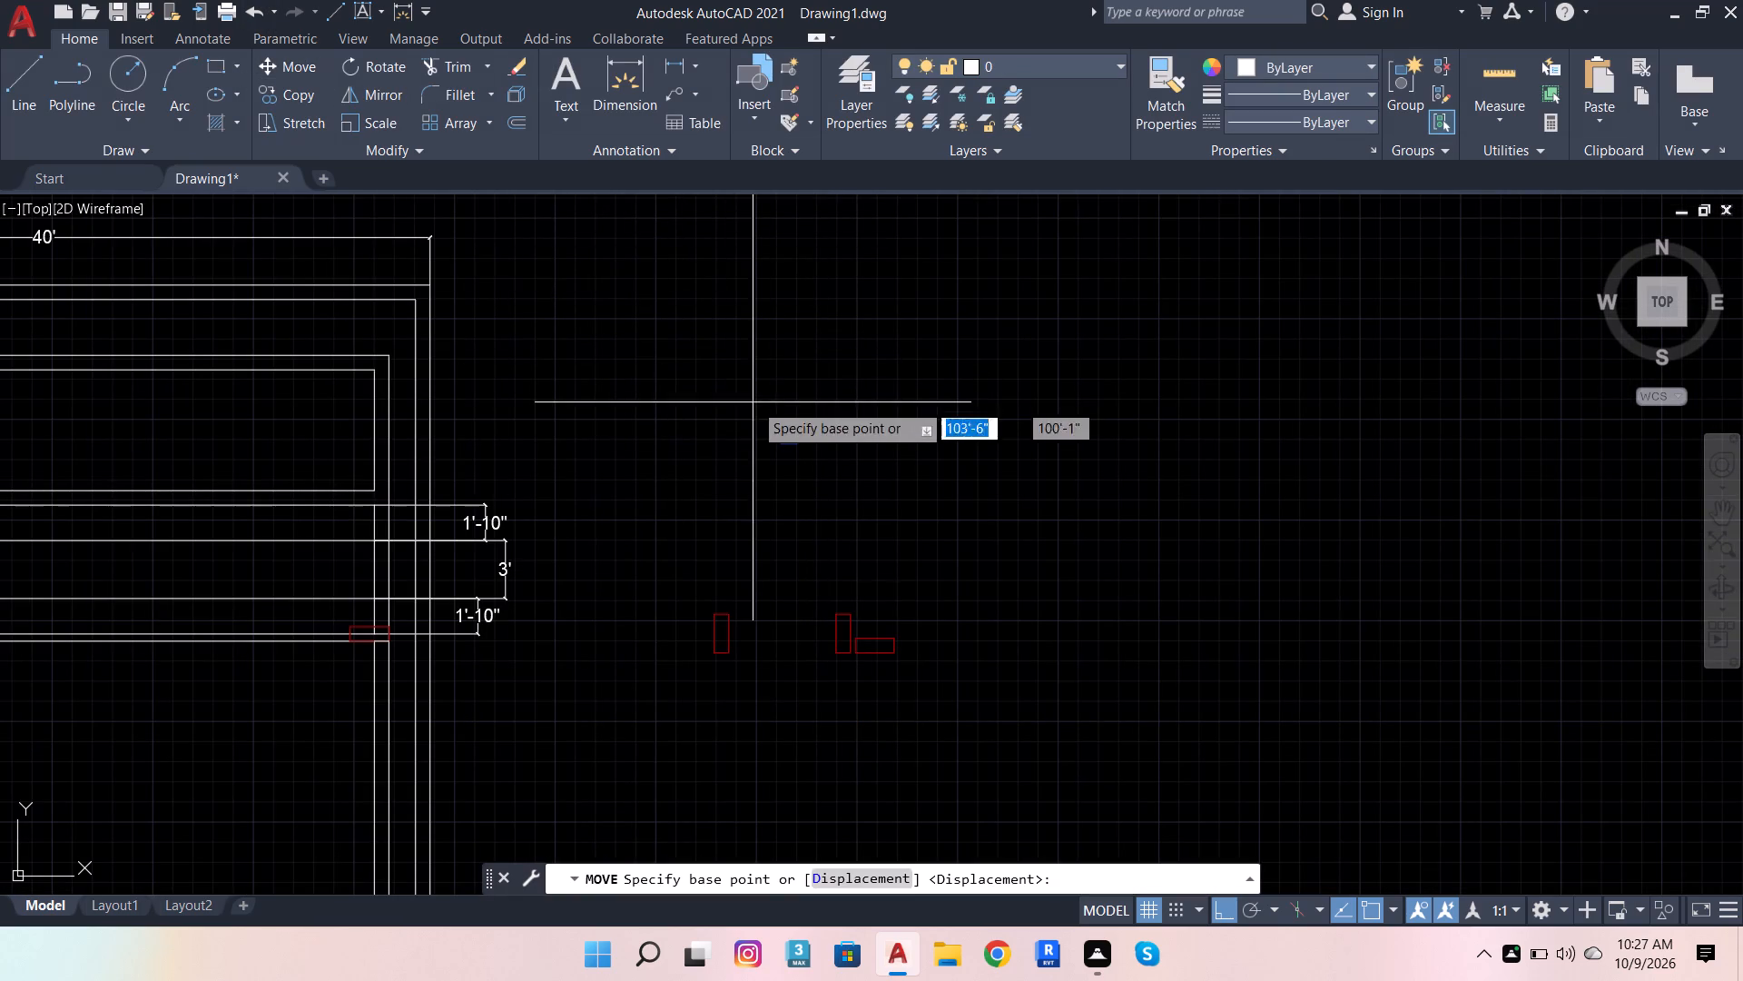
scroll(797, 438, up, 2)
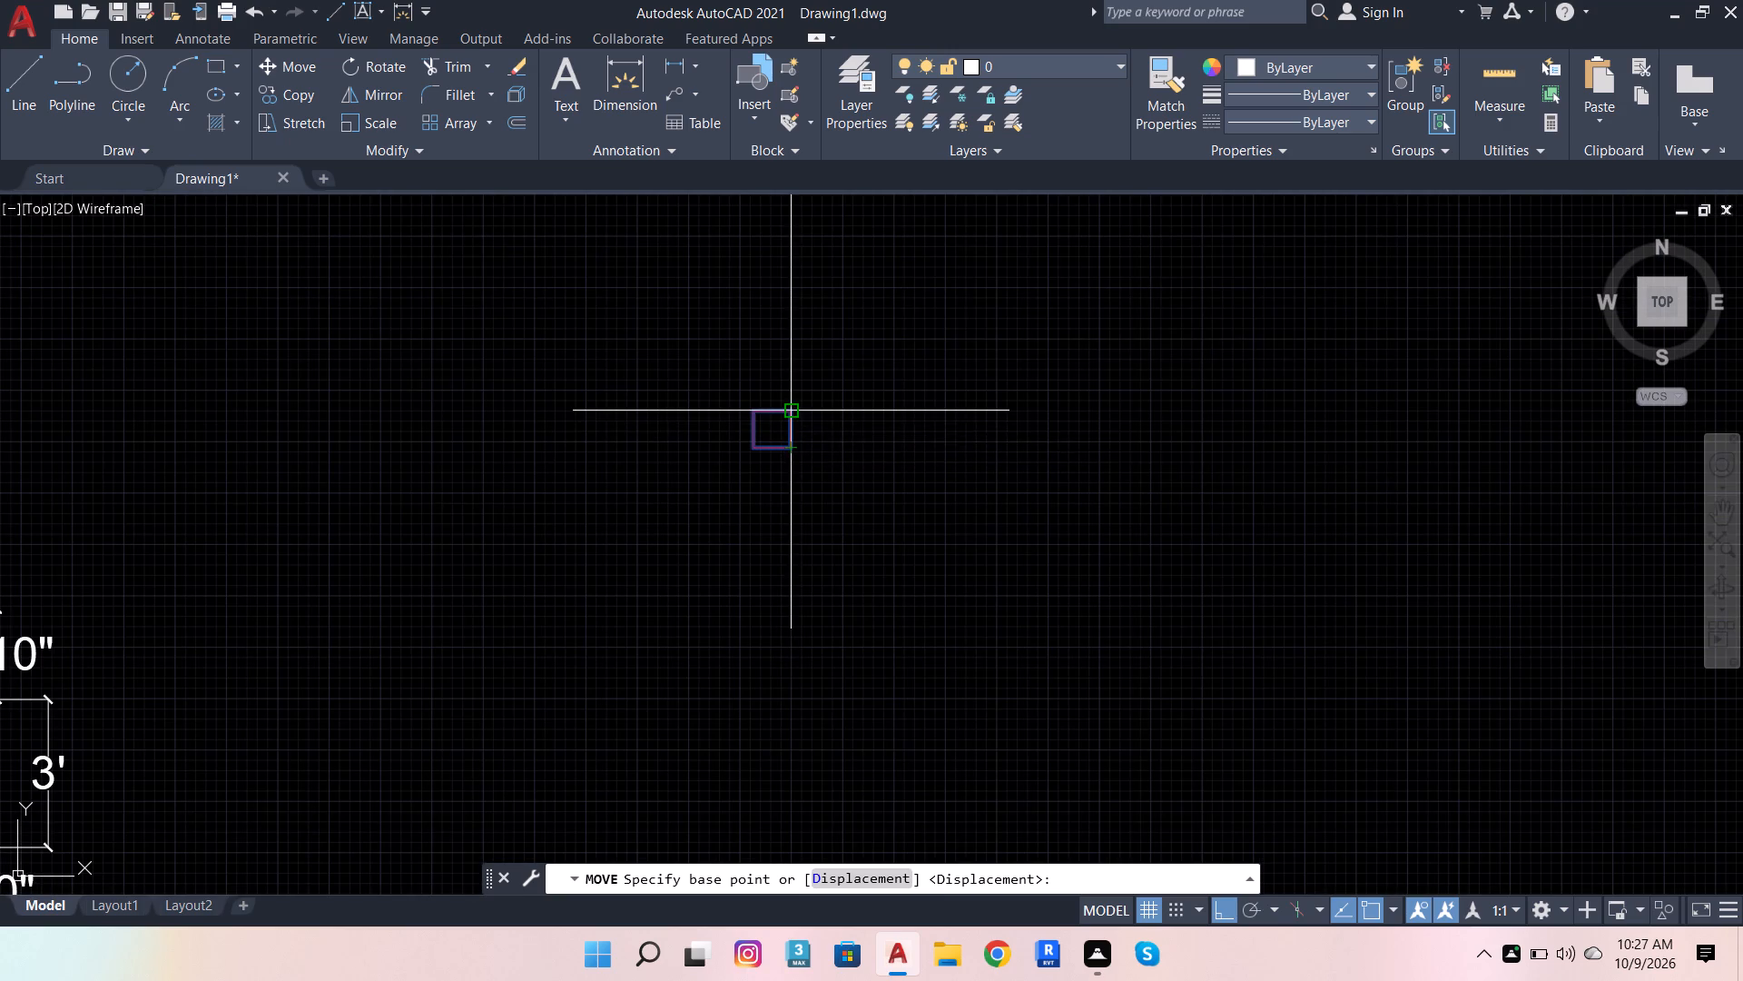
click(794, 408)
scroll(950, 501, down, 4)
scroll(819, 543, up, 3)
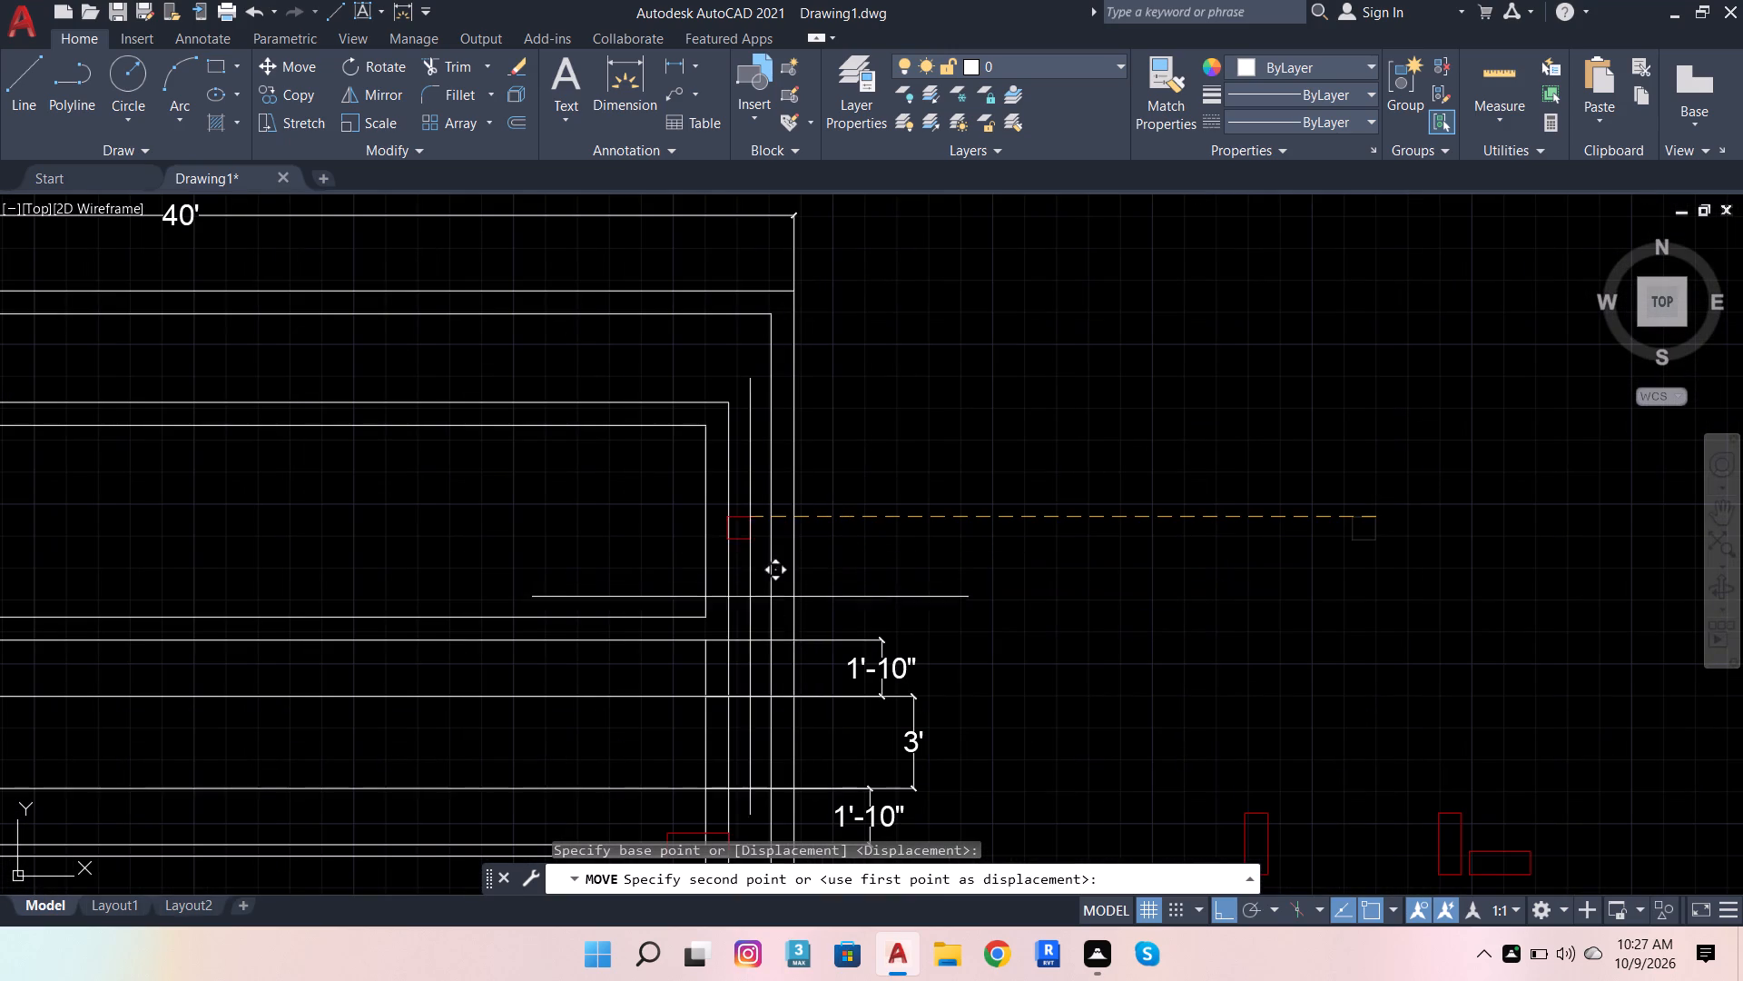
key(space)
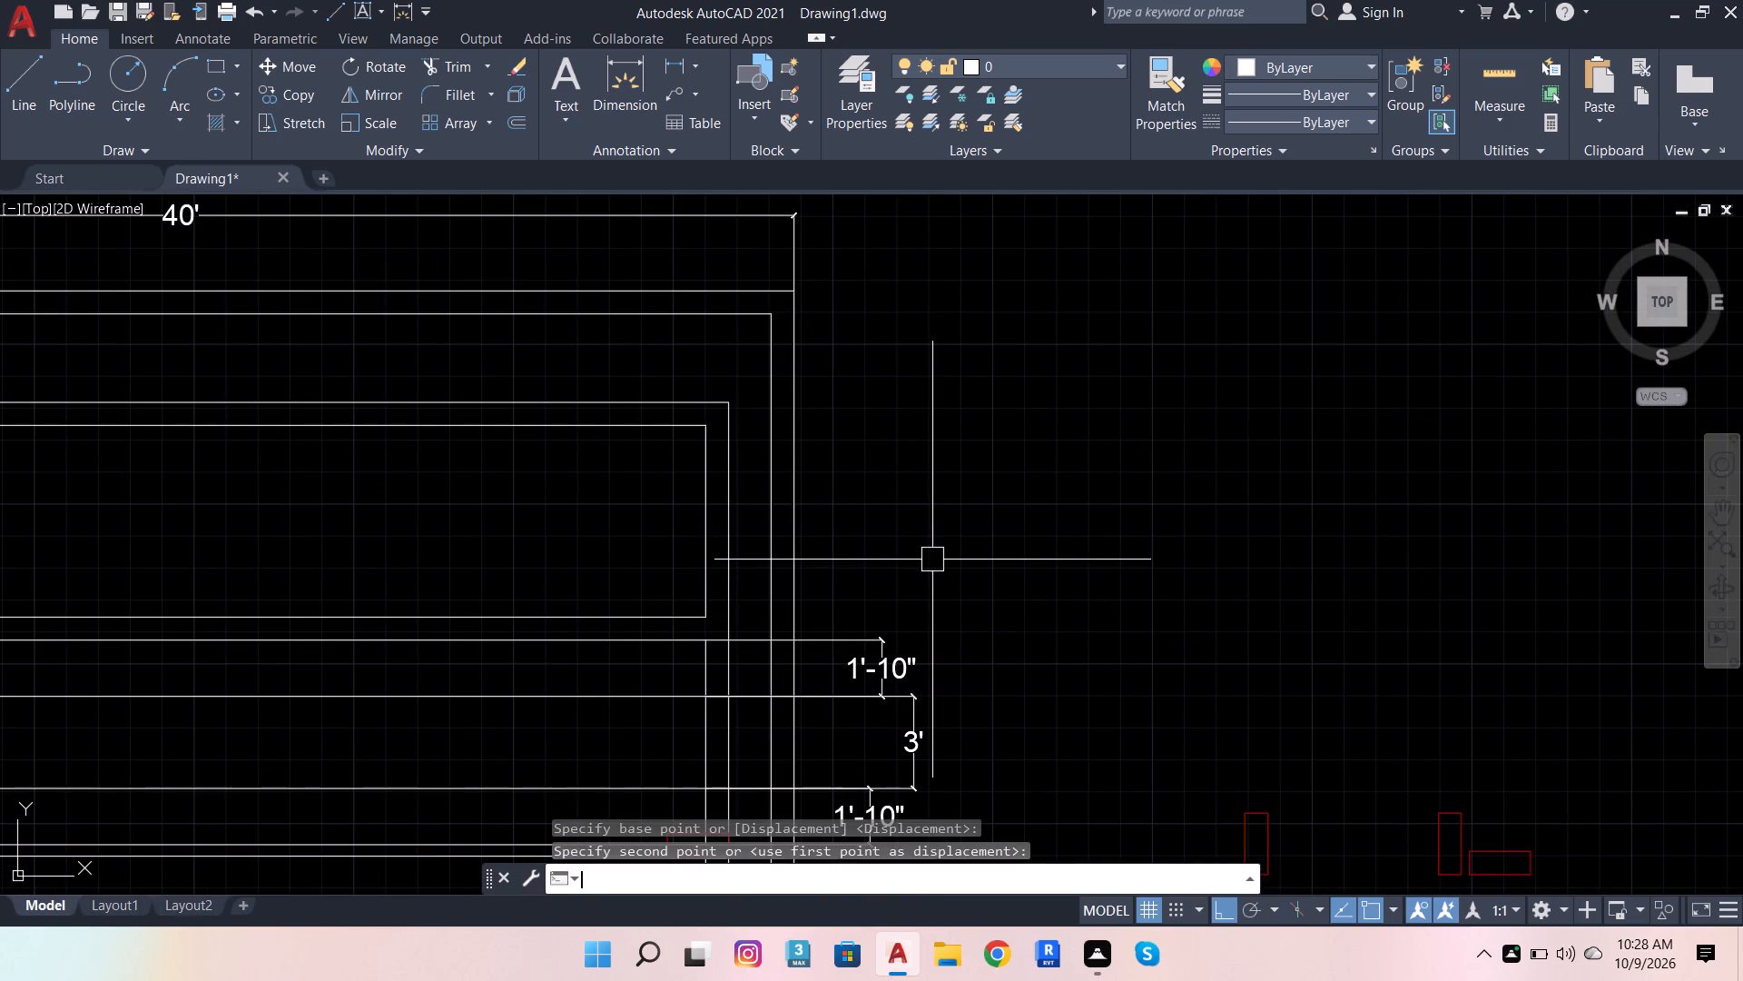
scroll(1001, 565, down, 2)
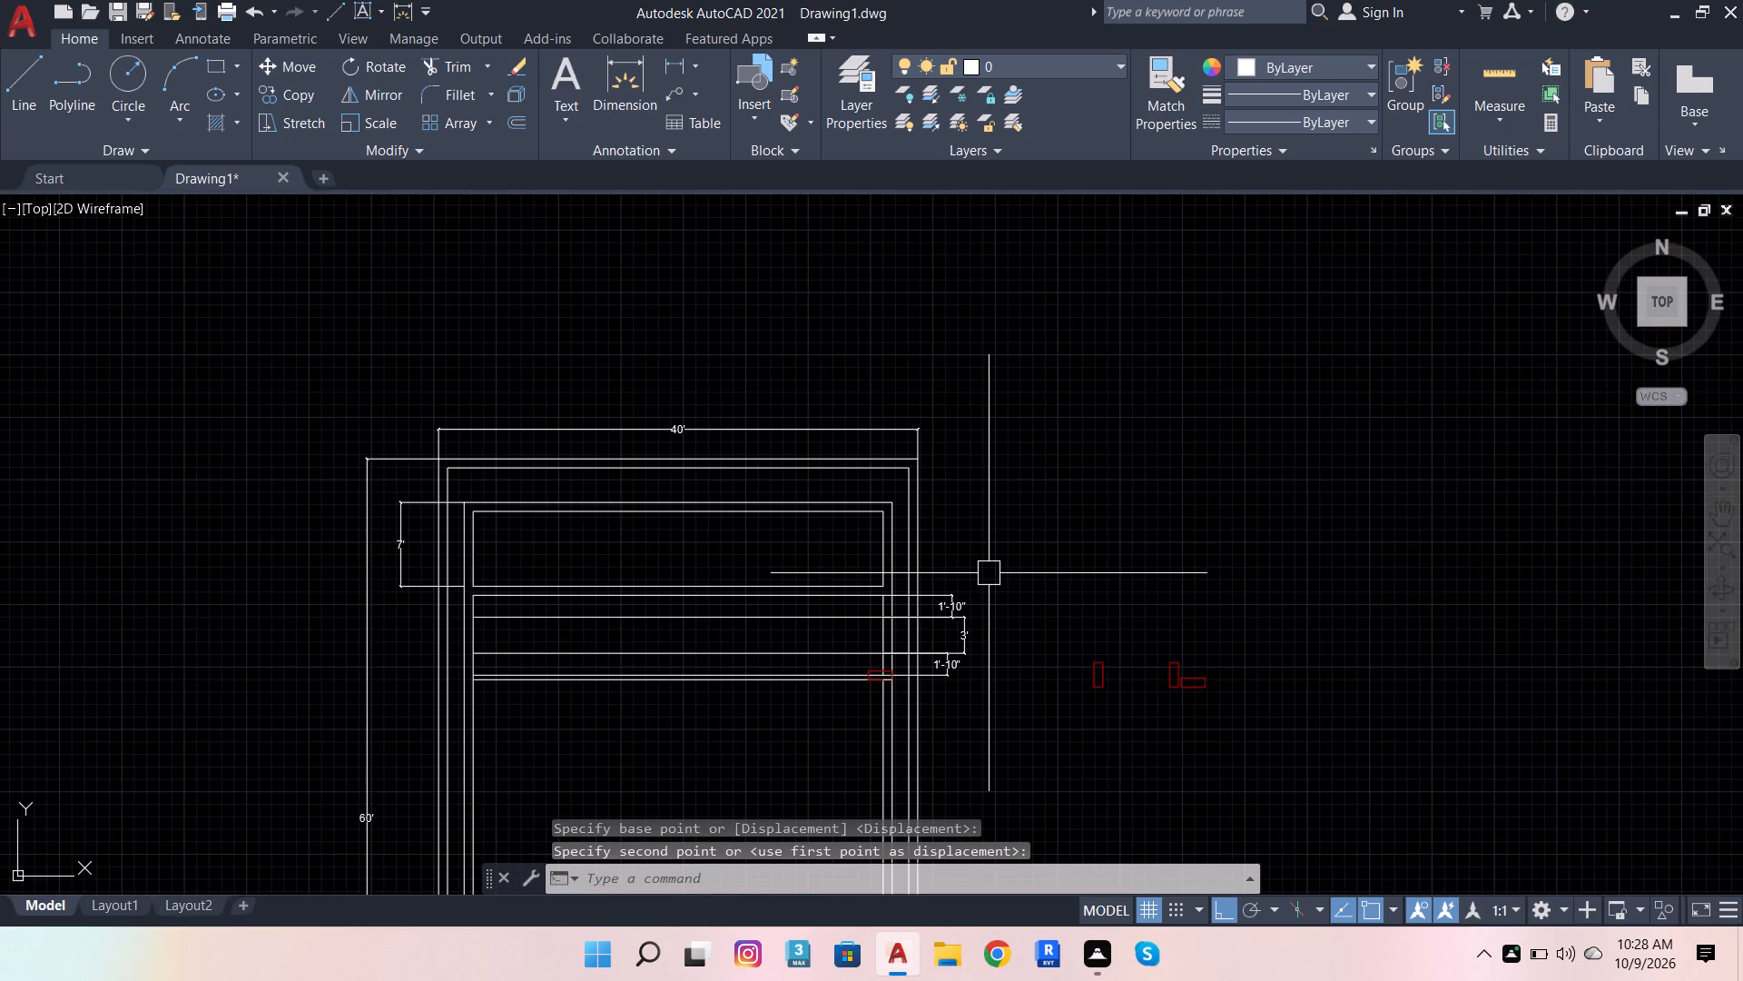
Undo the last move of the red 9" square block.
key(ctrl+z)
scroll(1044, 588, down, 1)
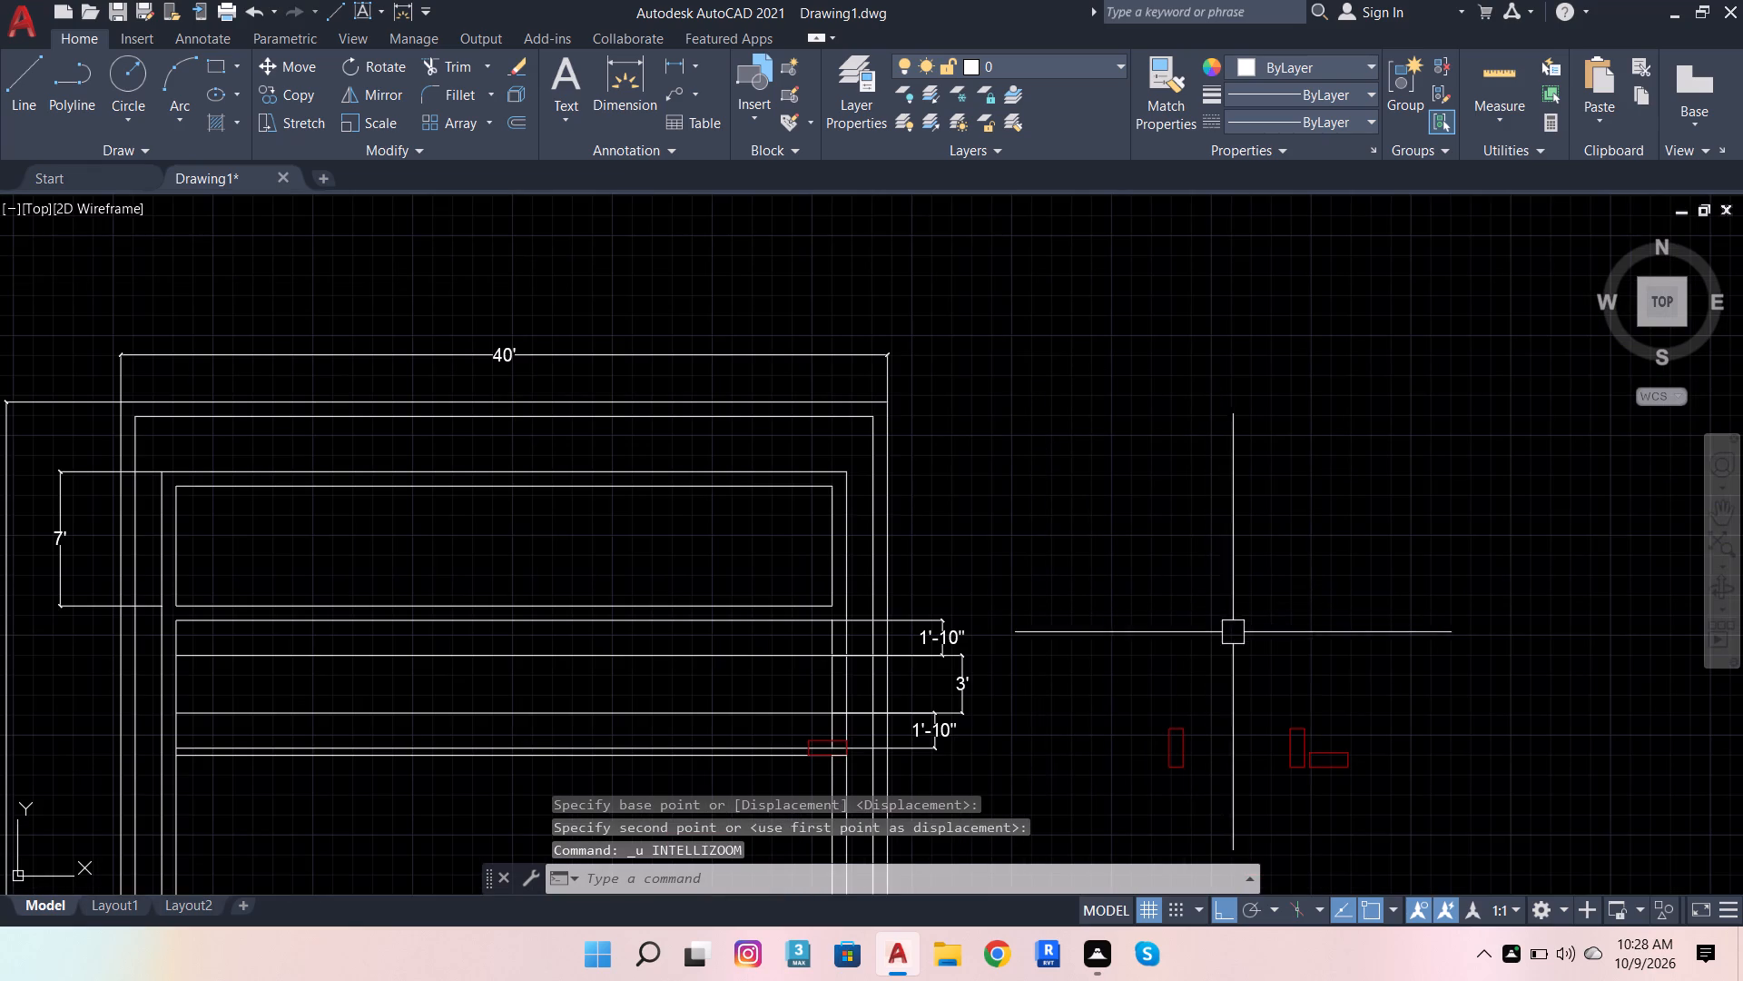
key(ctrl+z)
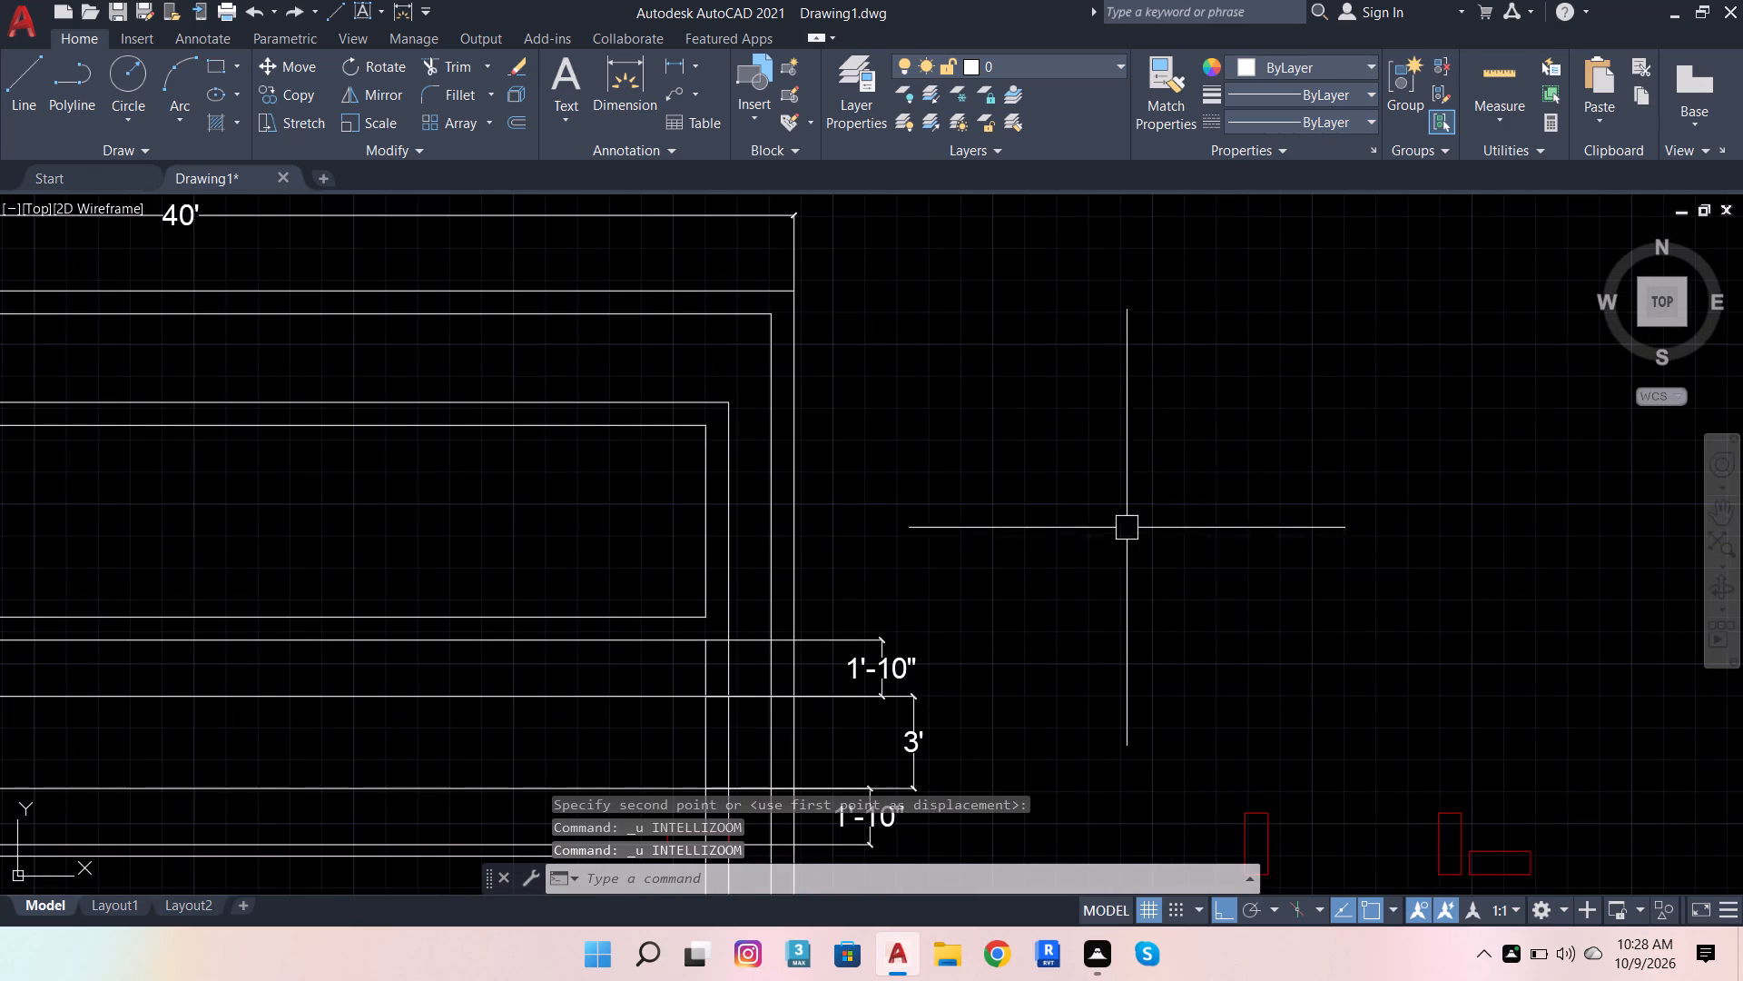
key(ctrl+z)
Copy the red 9" square block by its upper-left corner to the inner lower-right corner of the 7' room, within the right-hand wall.
click(793, 428)
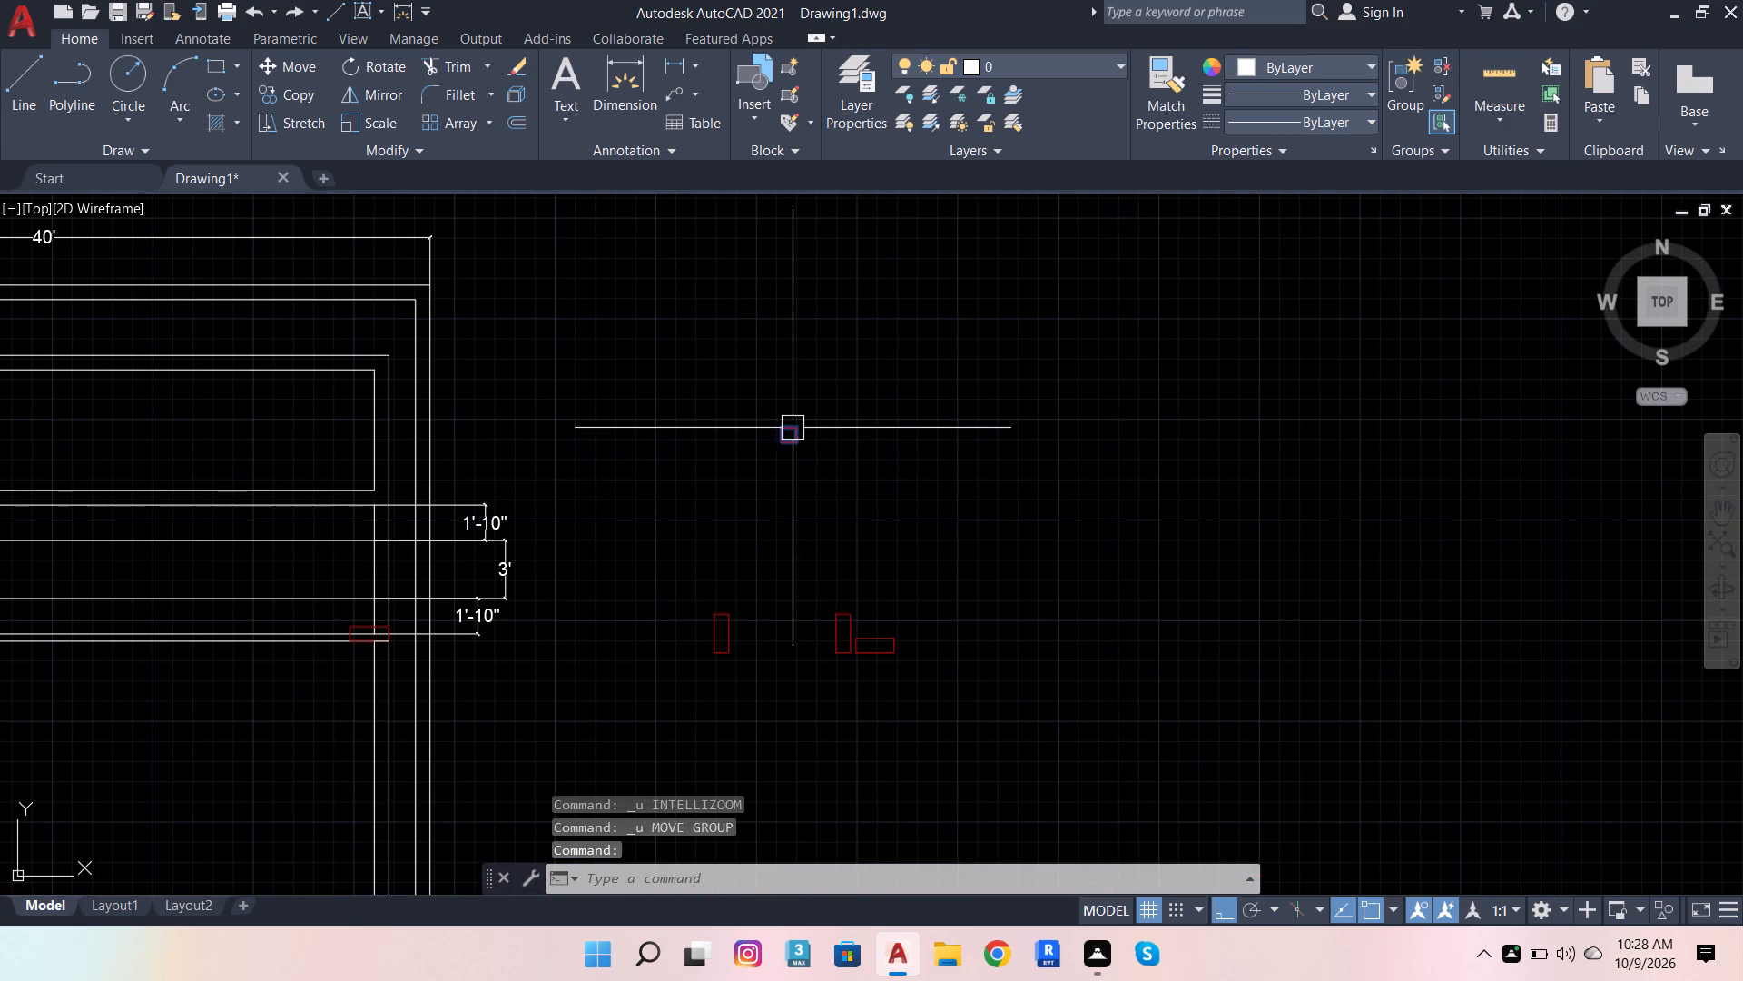
click(288, 89)
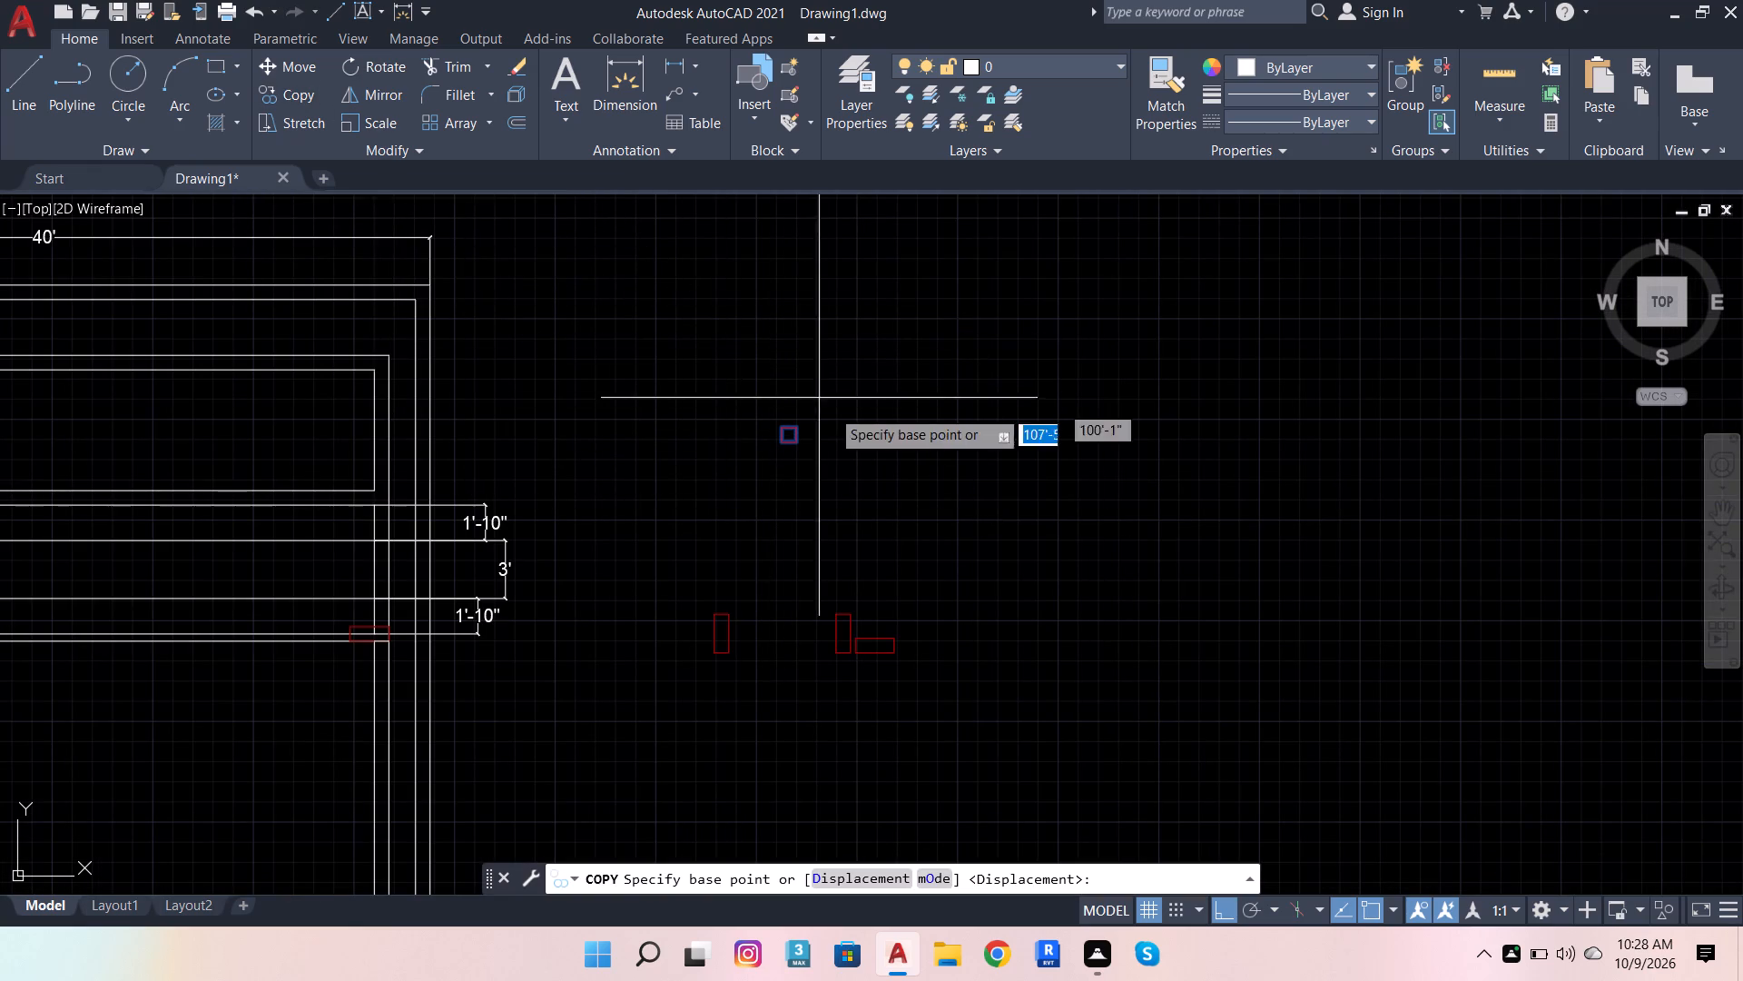
scroll(779, 431, up, 3)
click(773, 416)
scroll(980, 590, down, 2)
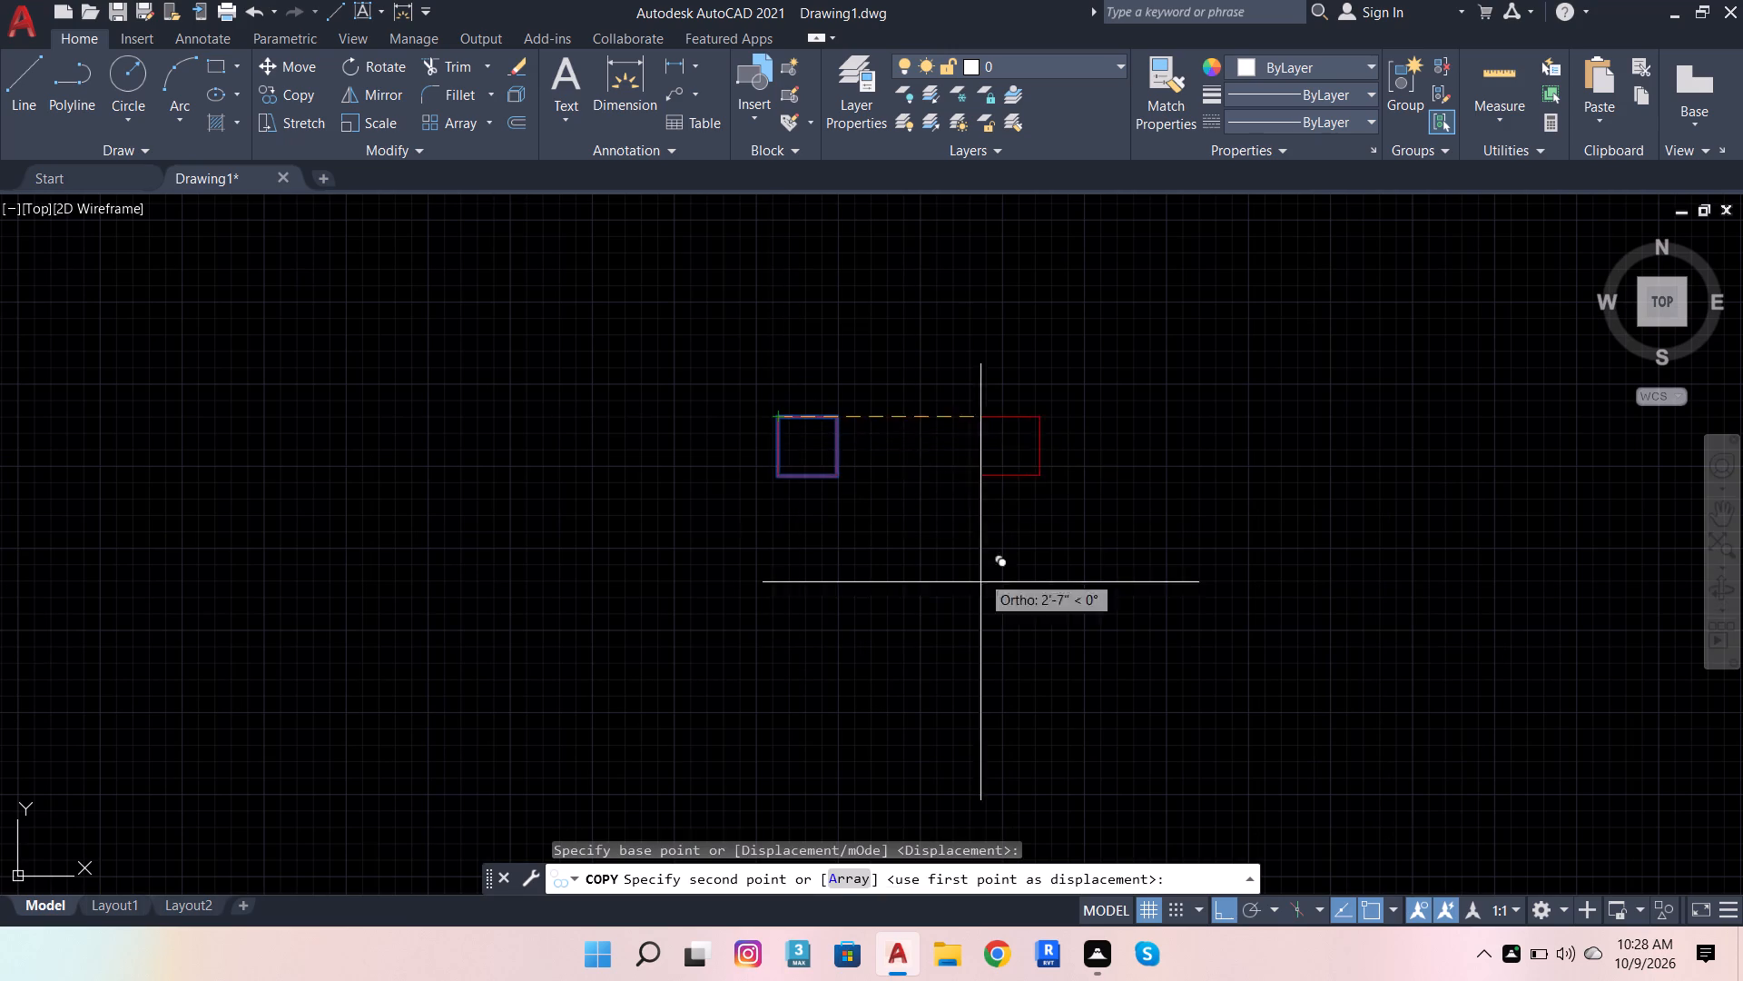
scroll(980, 600, down, 3)
scroll(837, 628, up, 3)
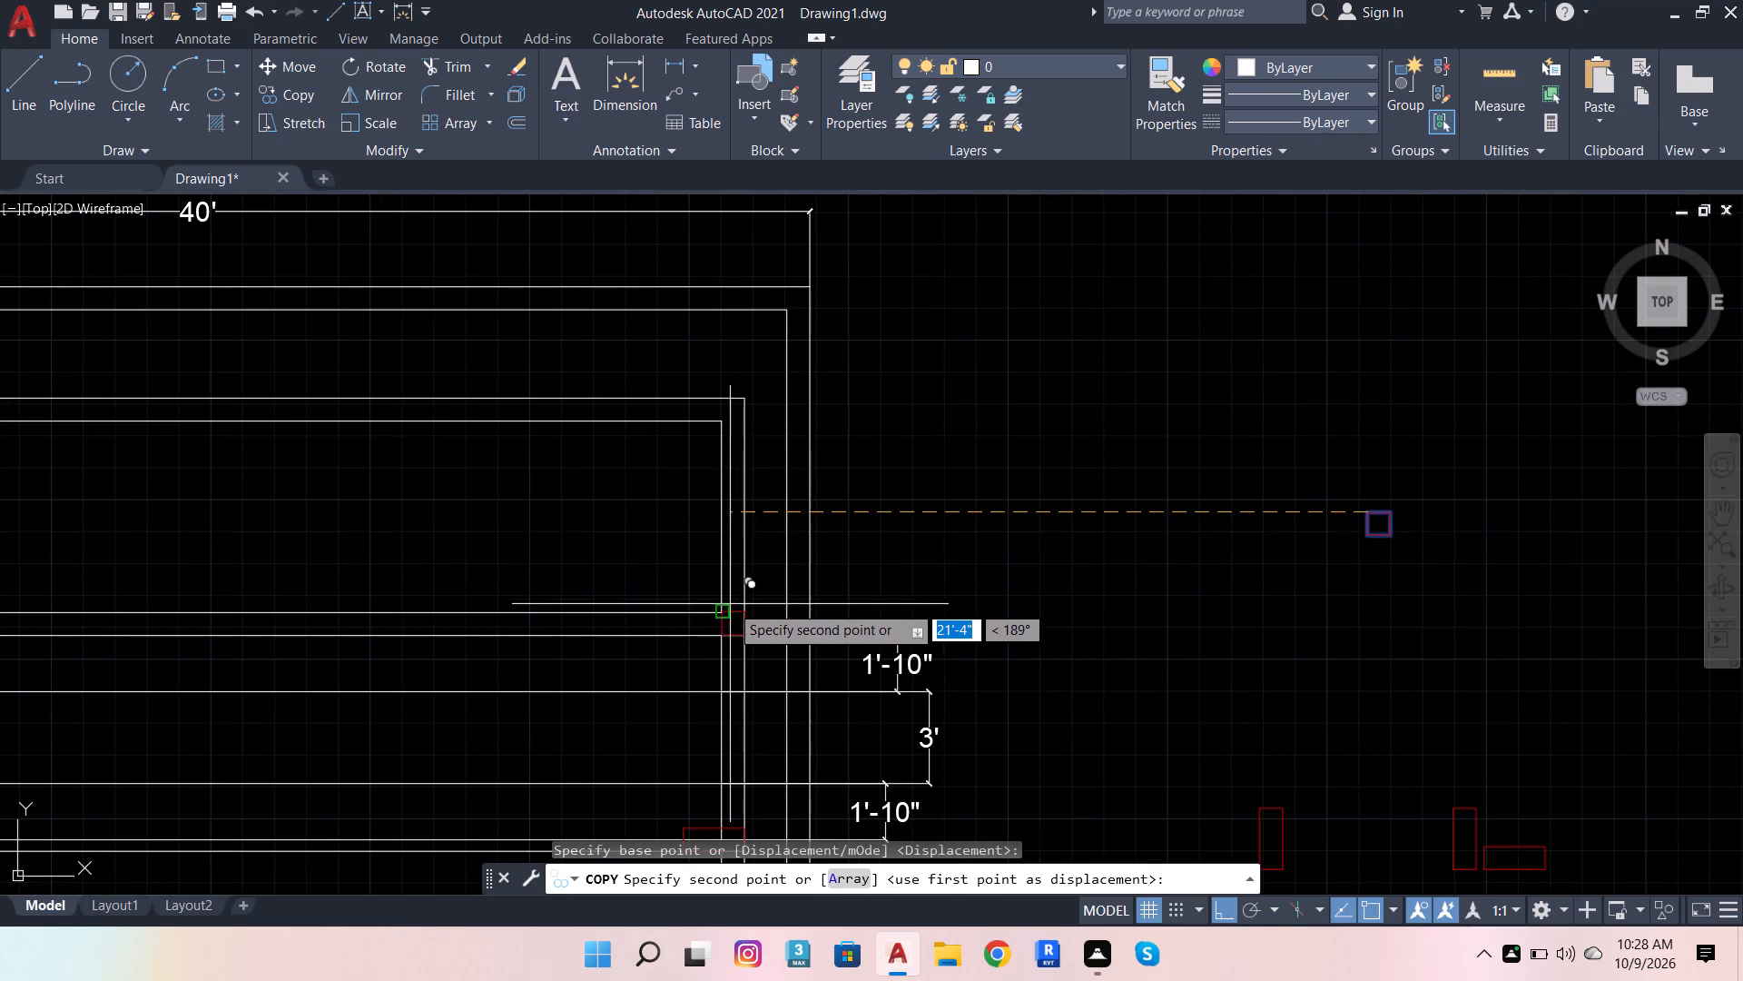
click(726, 609)
key(space)
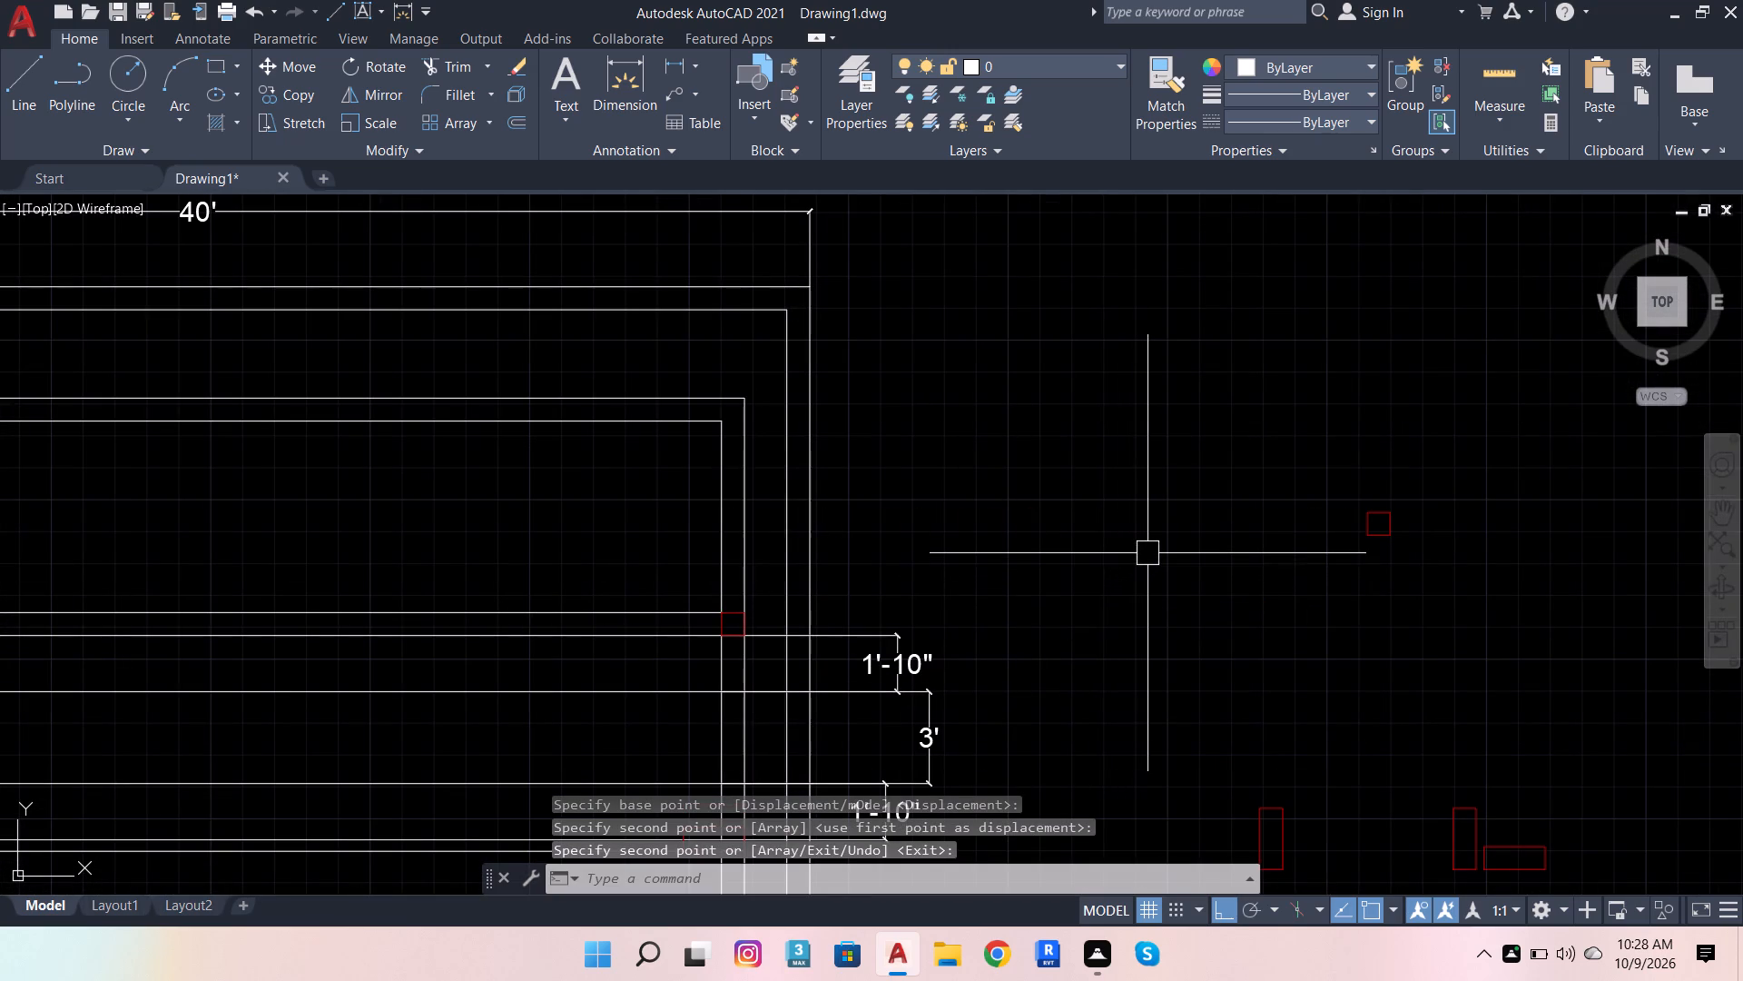
key(Escape)
key(Escape)
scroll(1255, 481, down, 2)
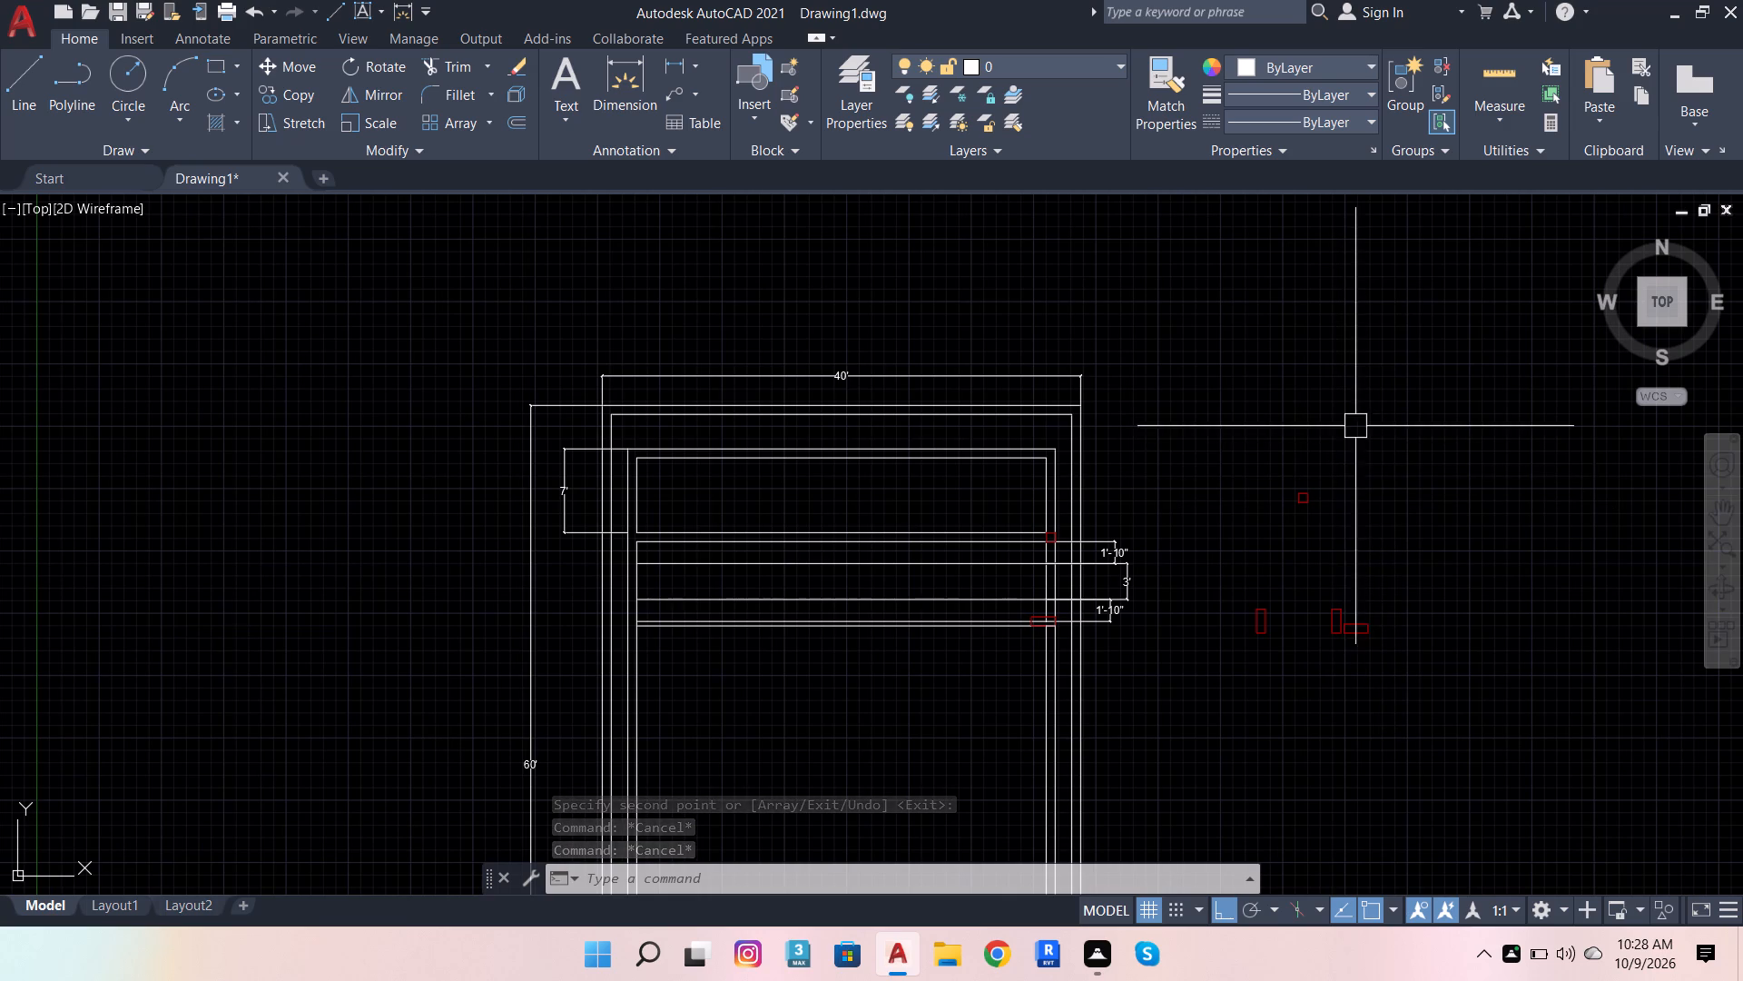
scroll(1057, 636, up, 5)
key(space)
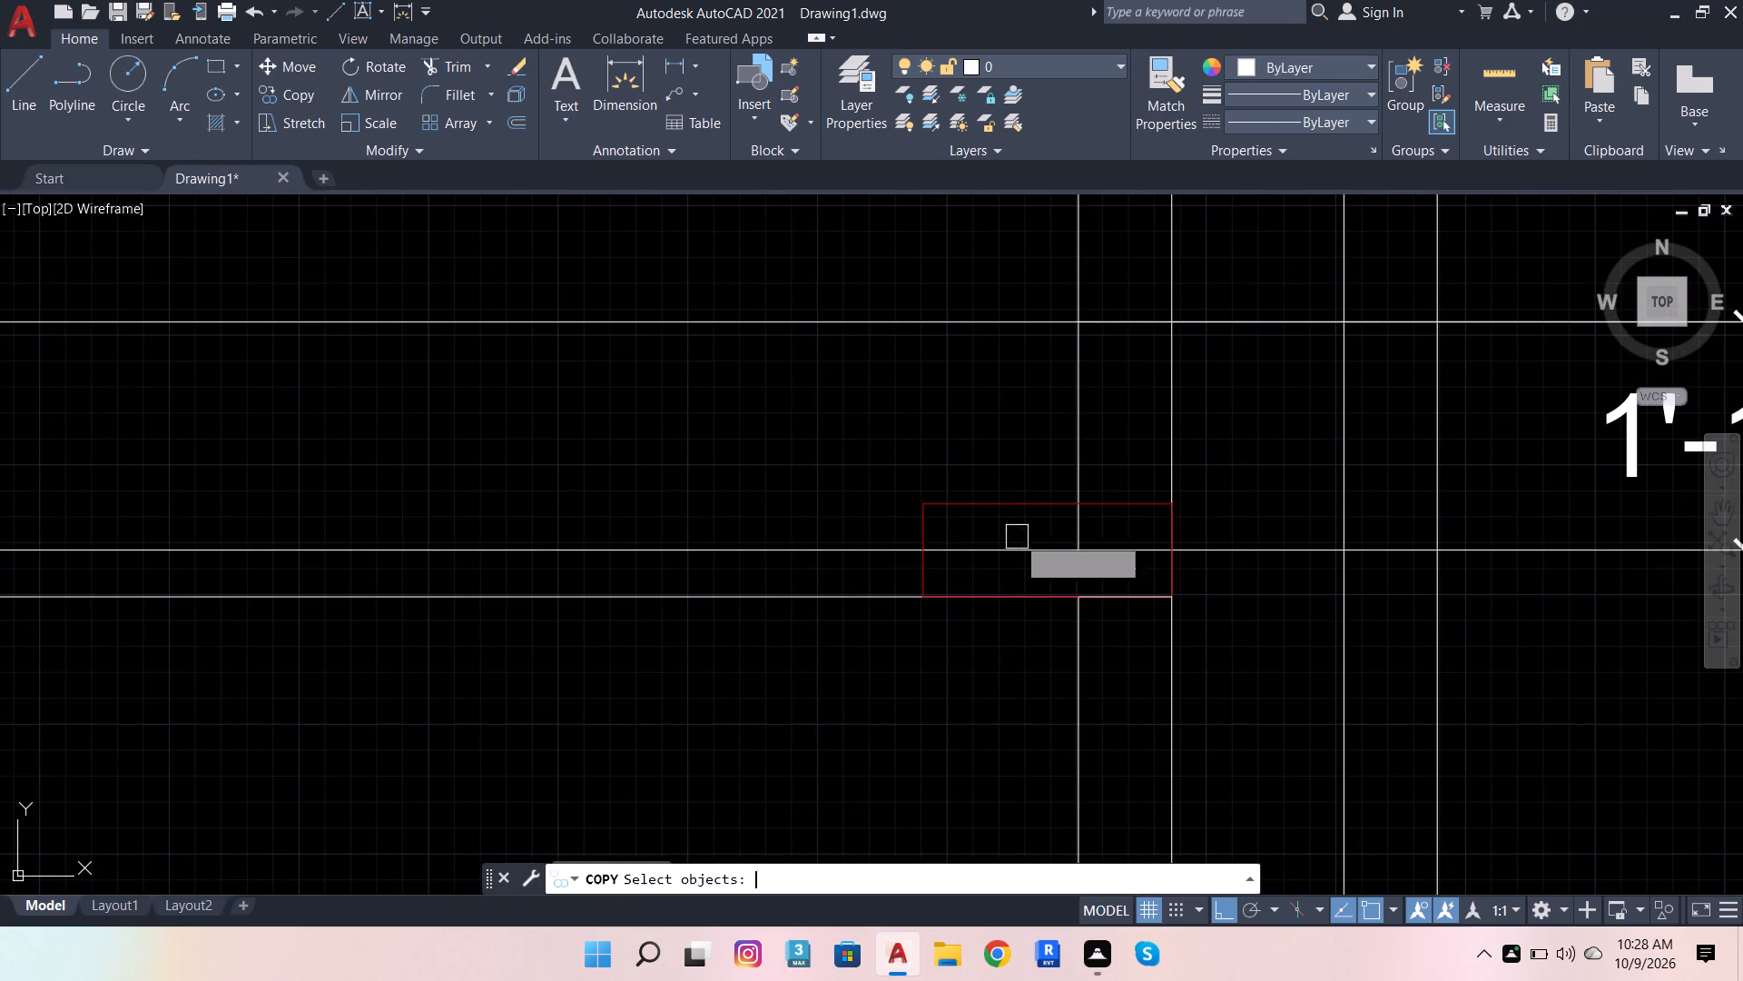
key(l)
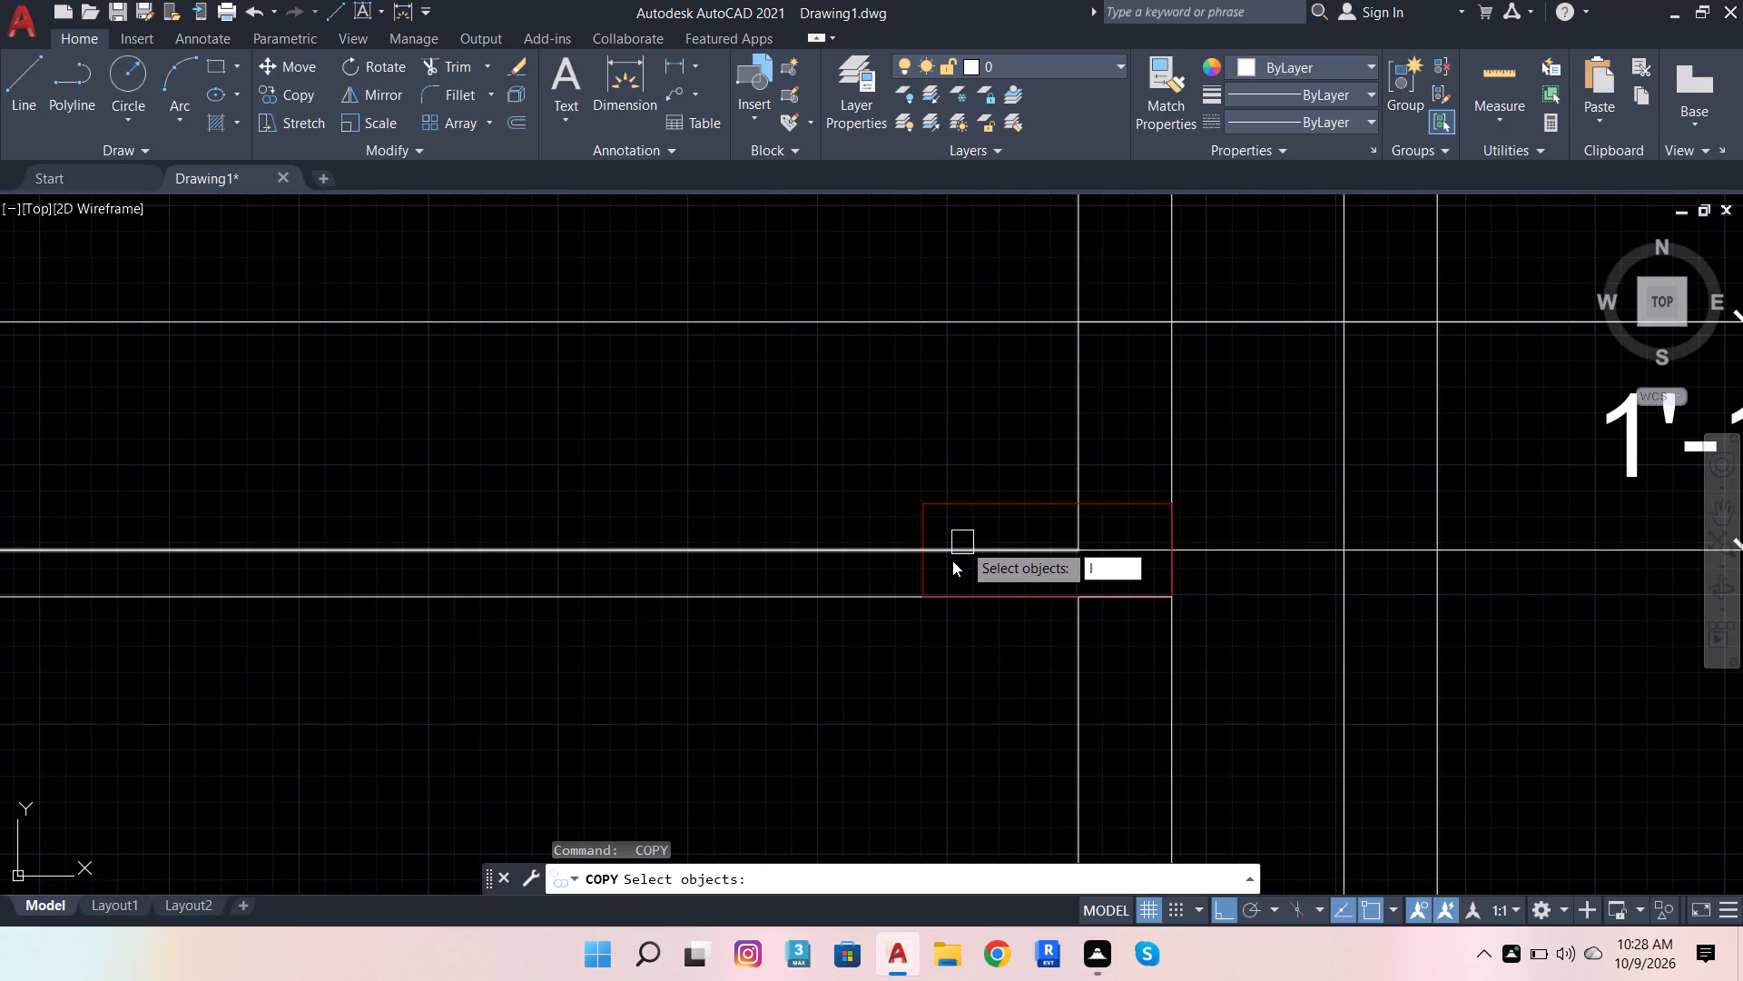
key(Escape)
Draw a short vertical line upward from the lower-left corner of the red block on the lower division wall.
key(l)
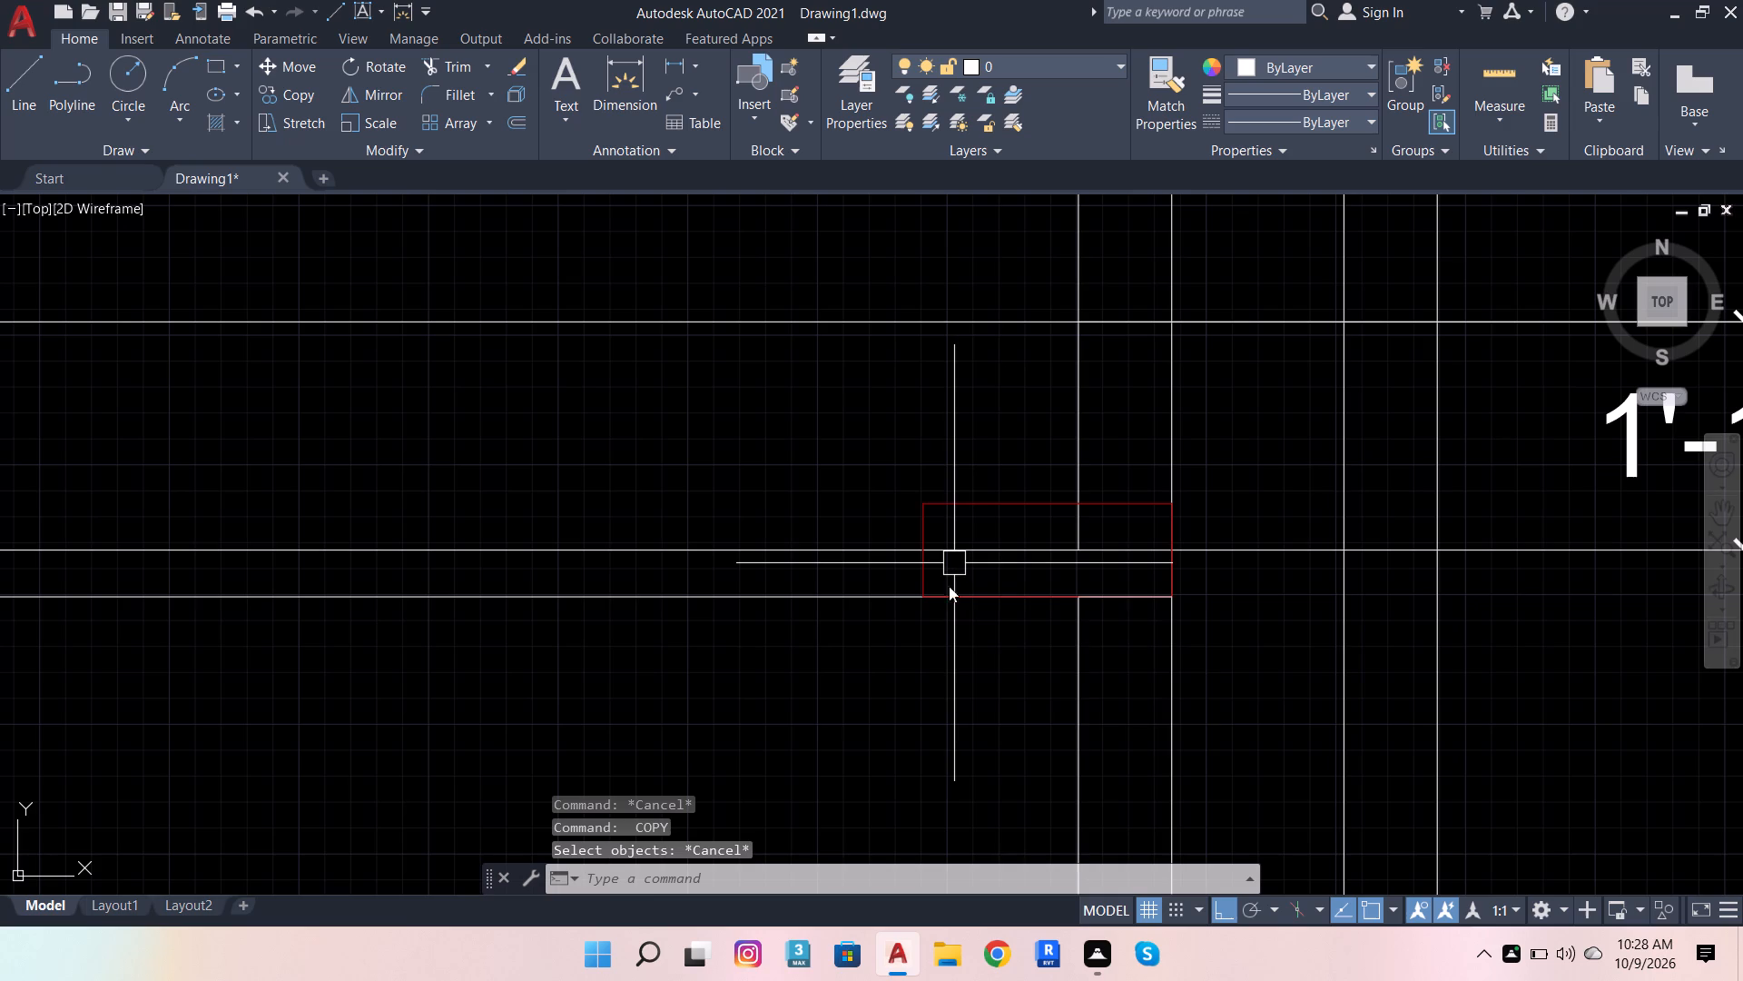
click(1058, 610)
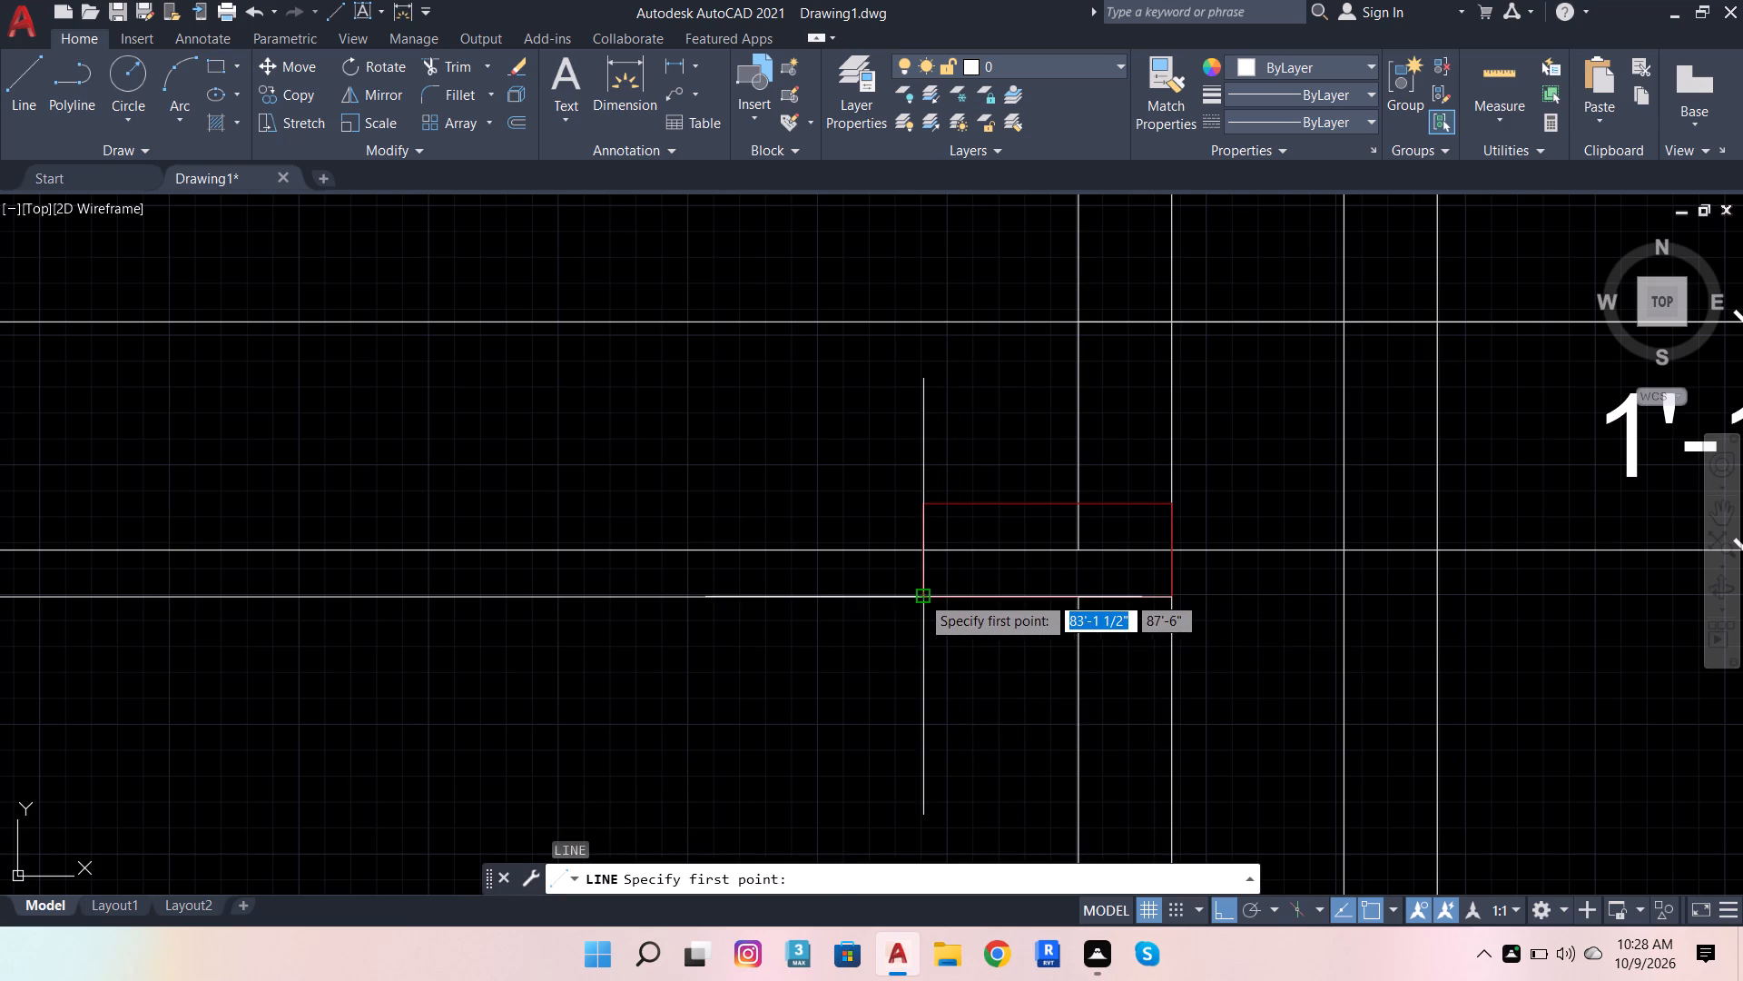
click(921, 595)
click(920, 435)
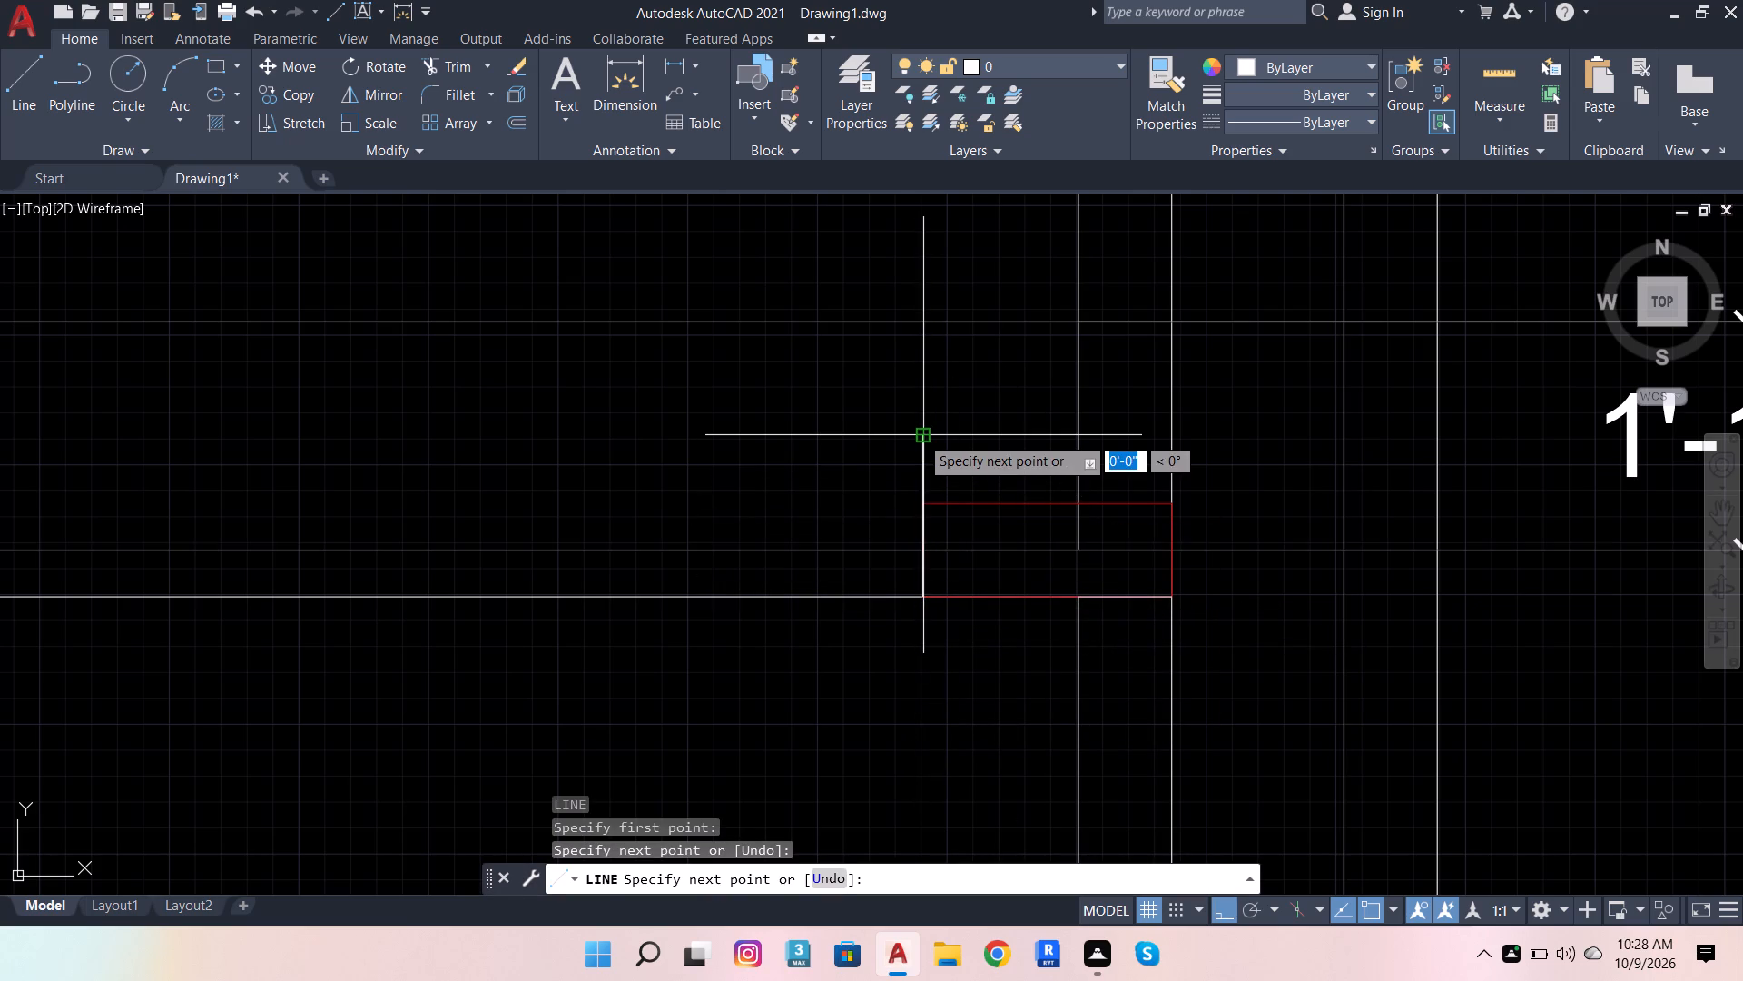
key(space)
Offset the short vertical line 4' to the left, away from the red block.
click(920, 435)
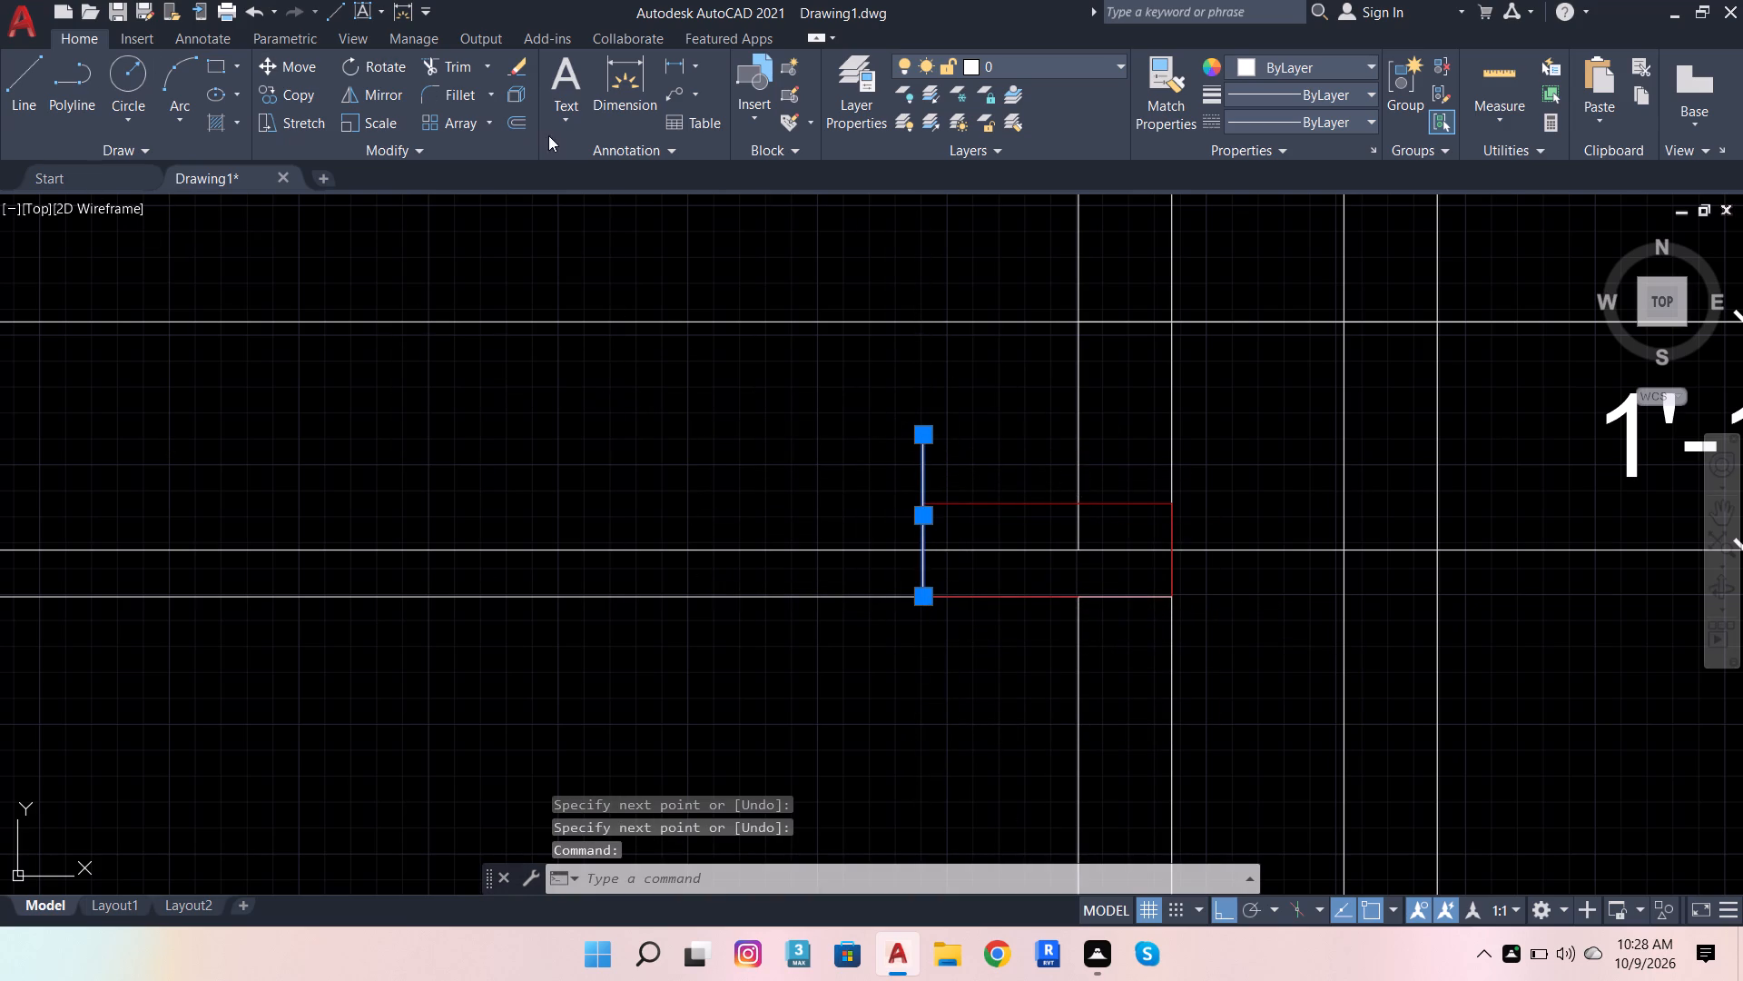
click(517, 125)
click(931, 440)
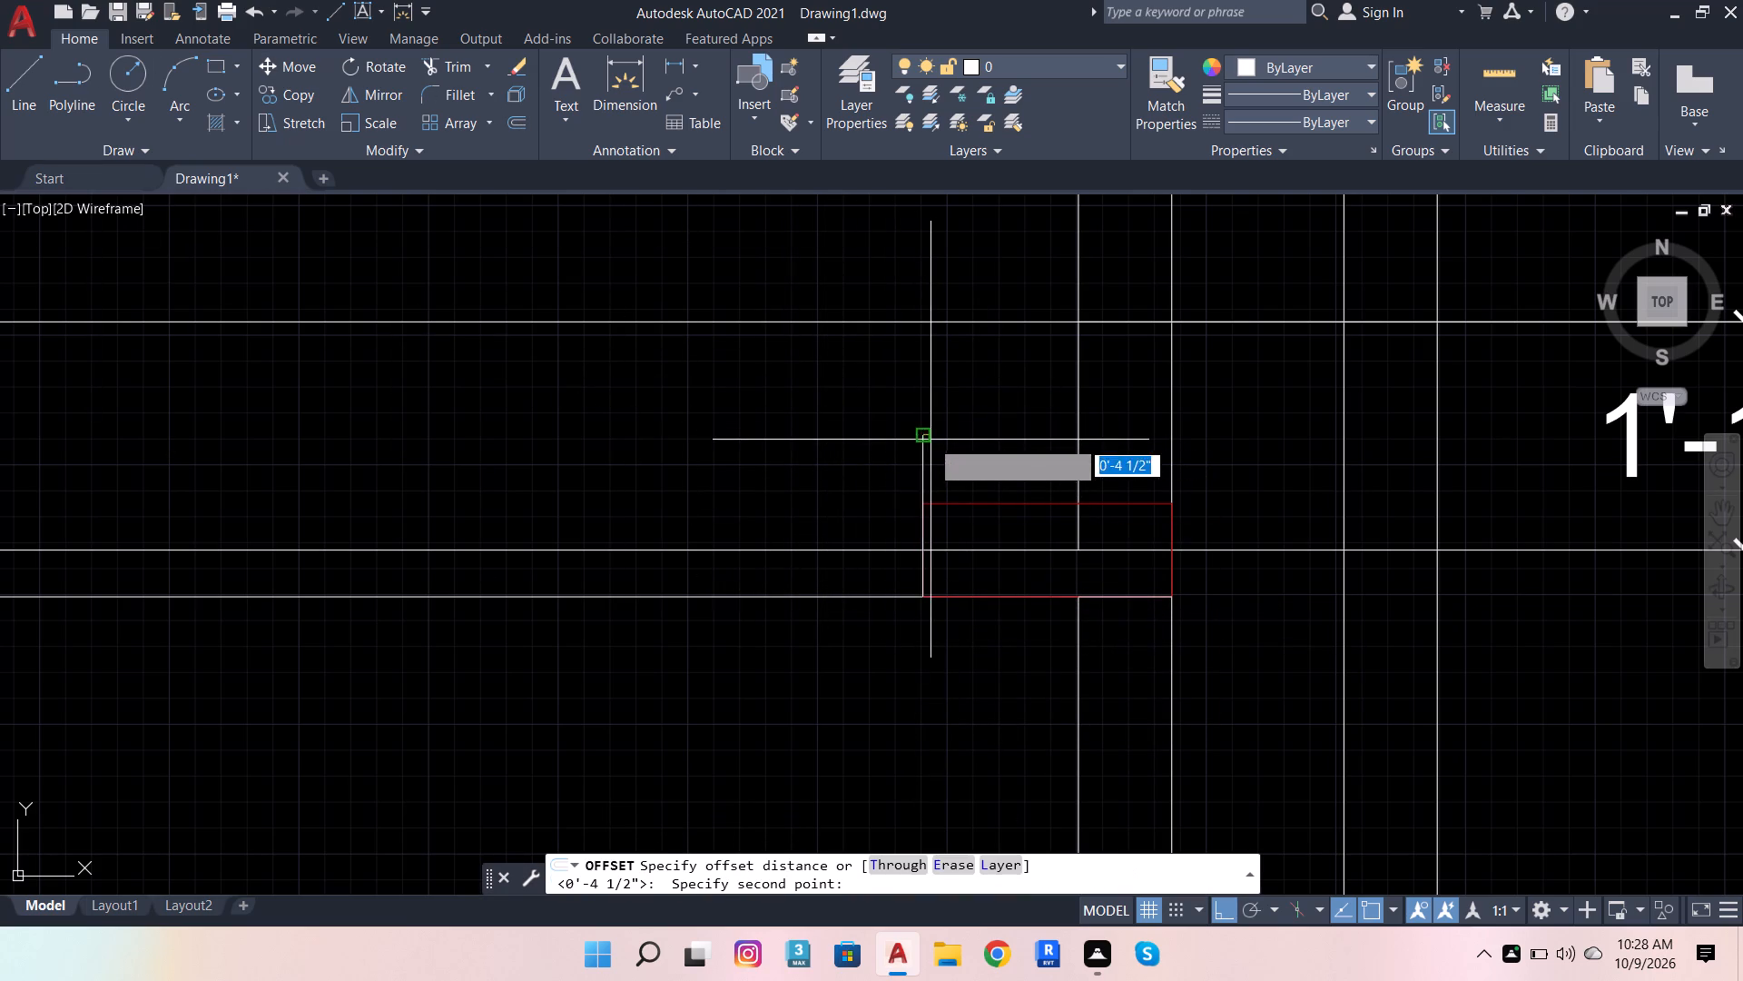
text(4')
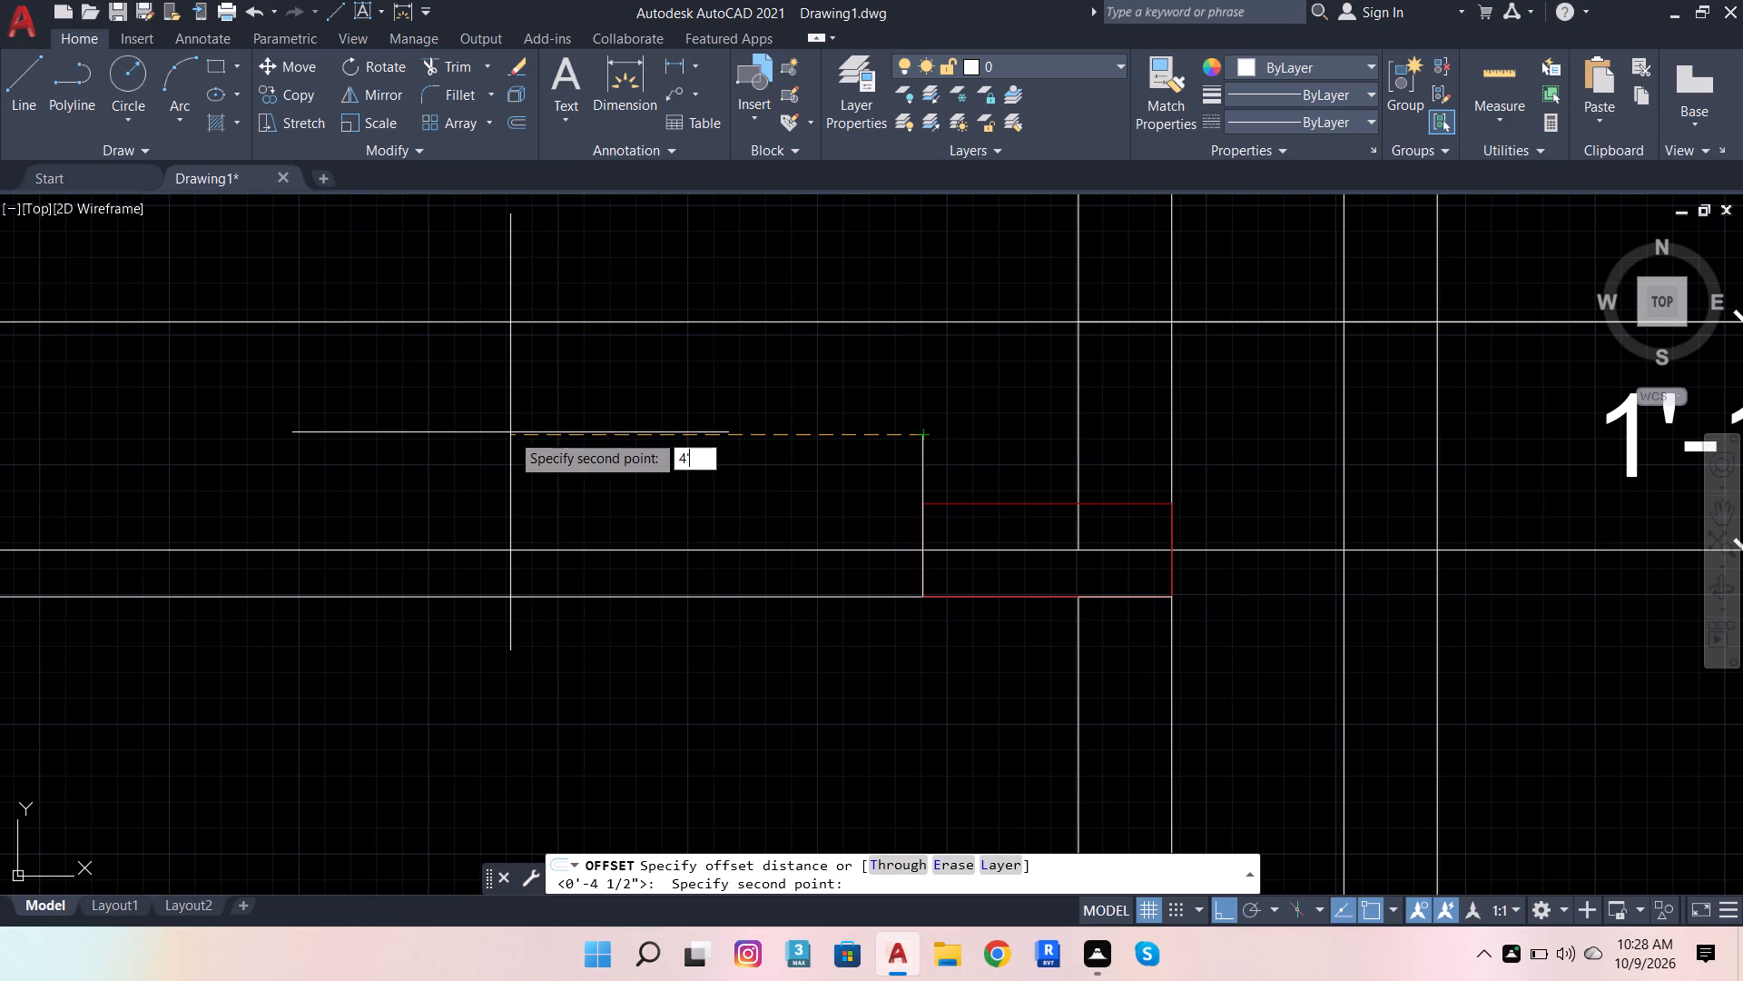
key(Return)
click(510, 432)
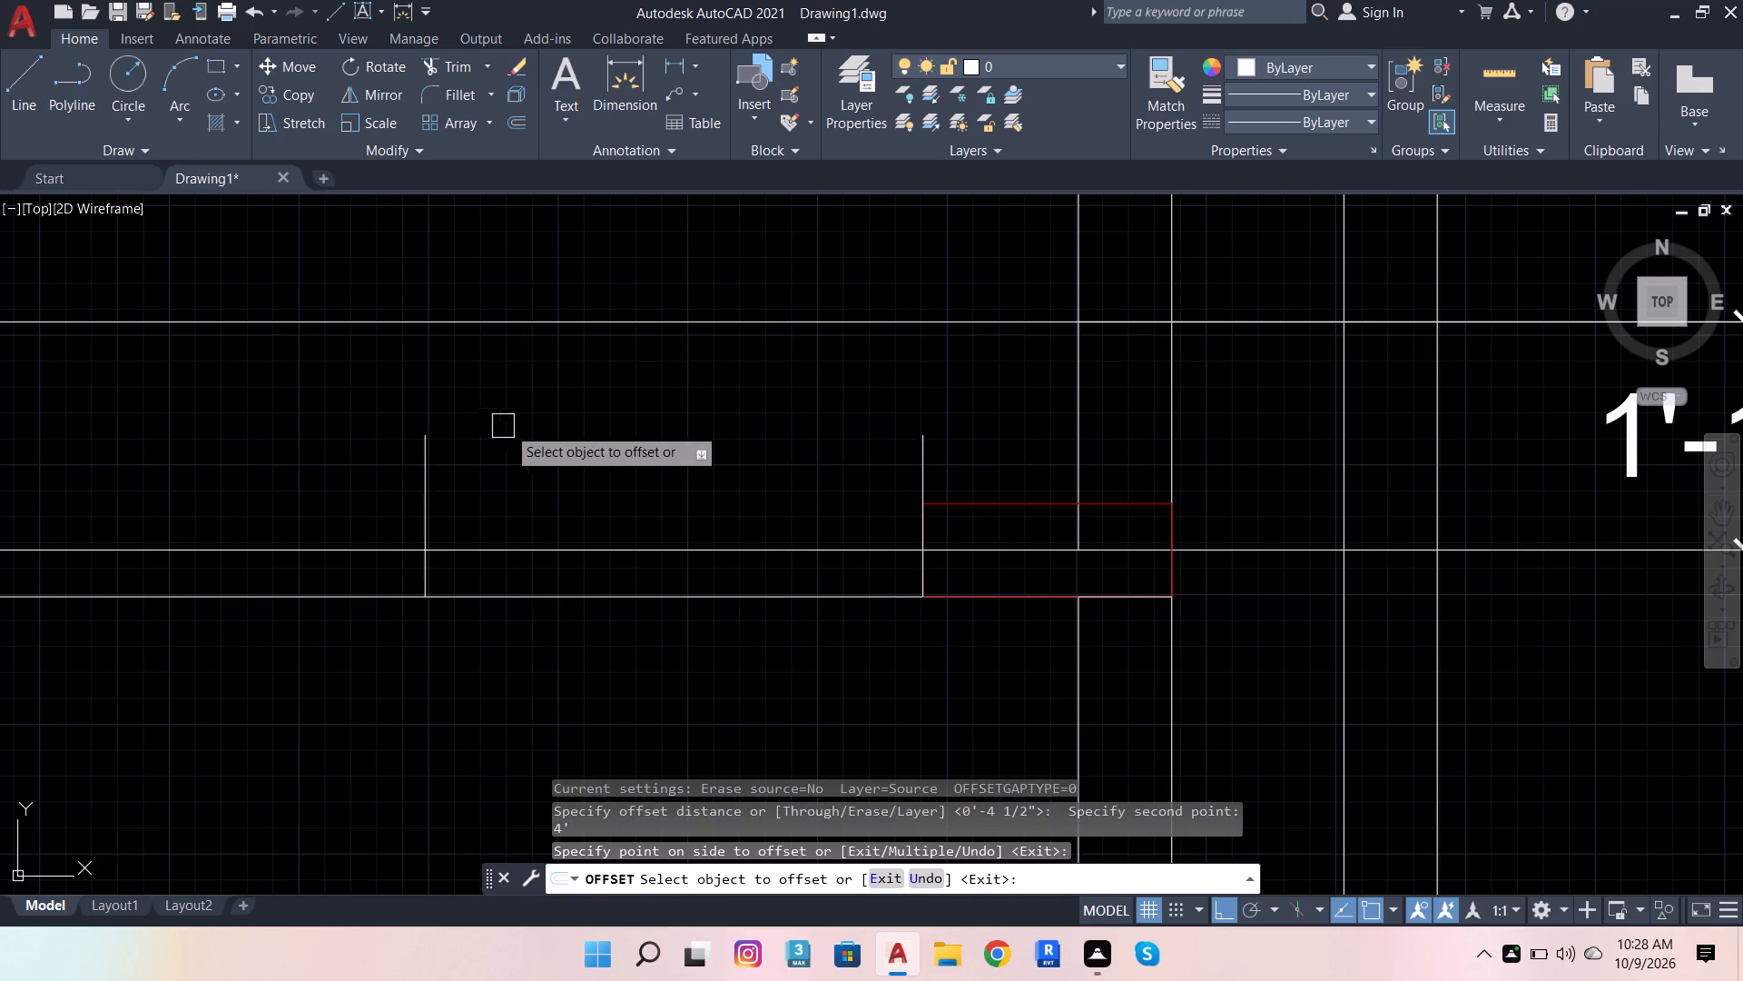
key(space)
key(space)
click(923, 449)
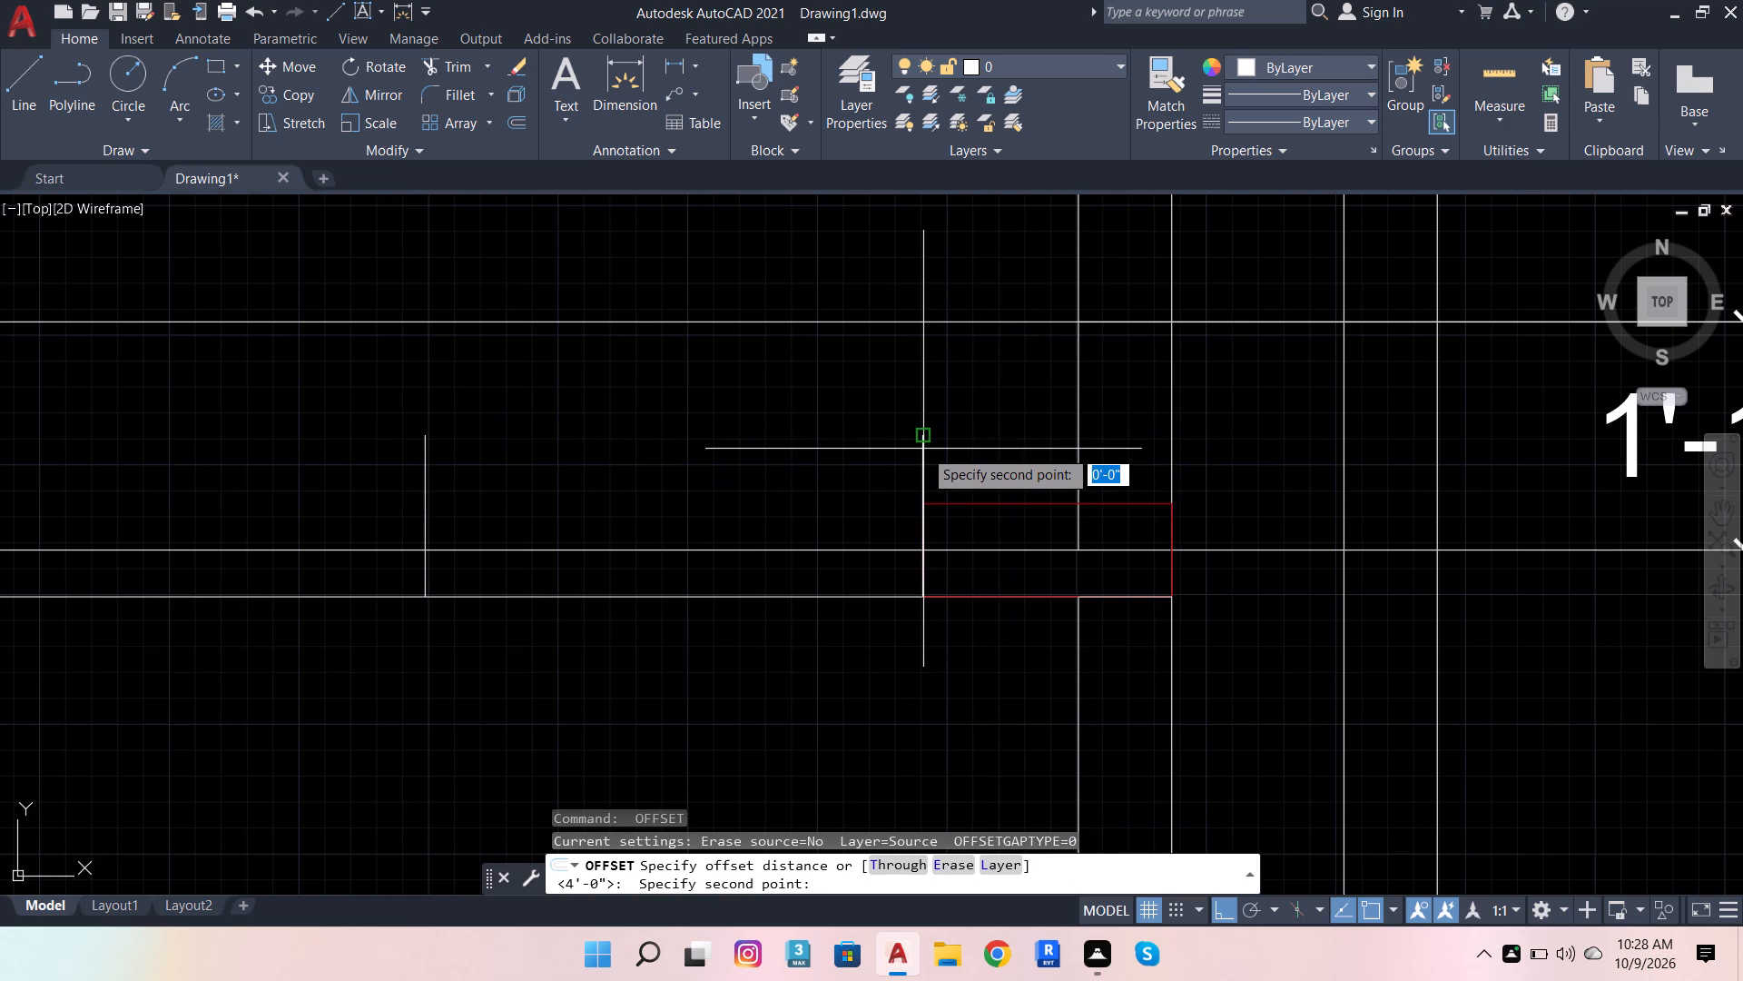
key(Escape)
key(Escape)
Delete the original short vertical line at the red block's left edge.
click(930, 441)
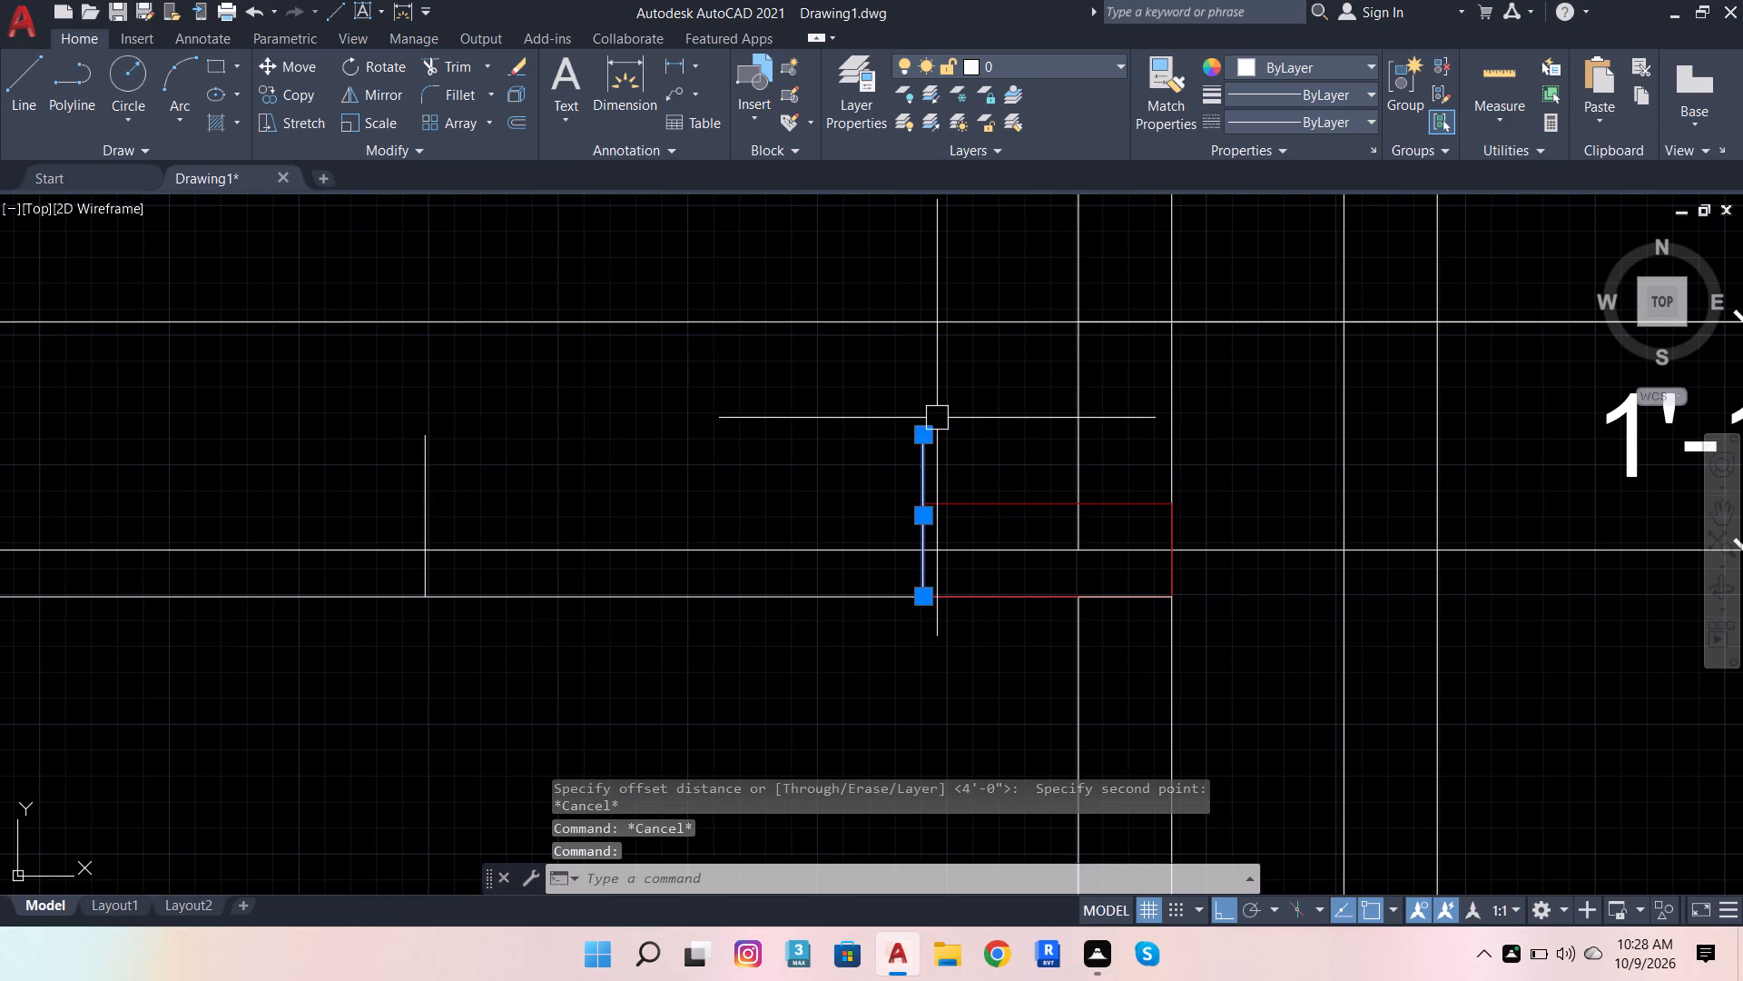
key(Delete)
Trim the lower division wall's two lines left of the offset vertical line, plus that line's end projecting above the wall.
scroll(921, 468, down, 2)
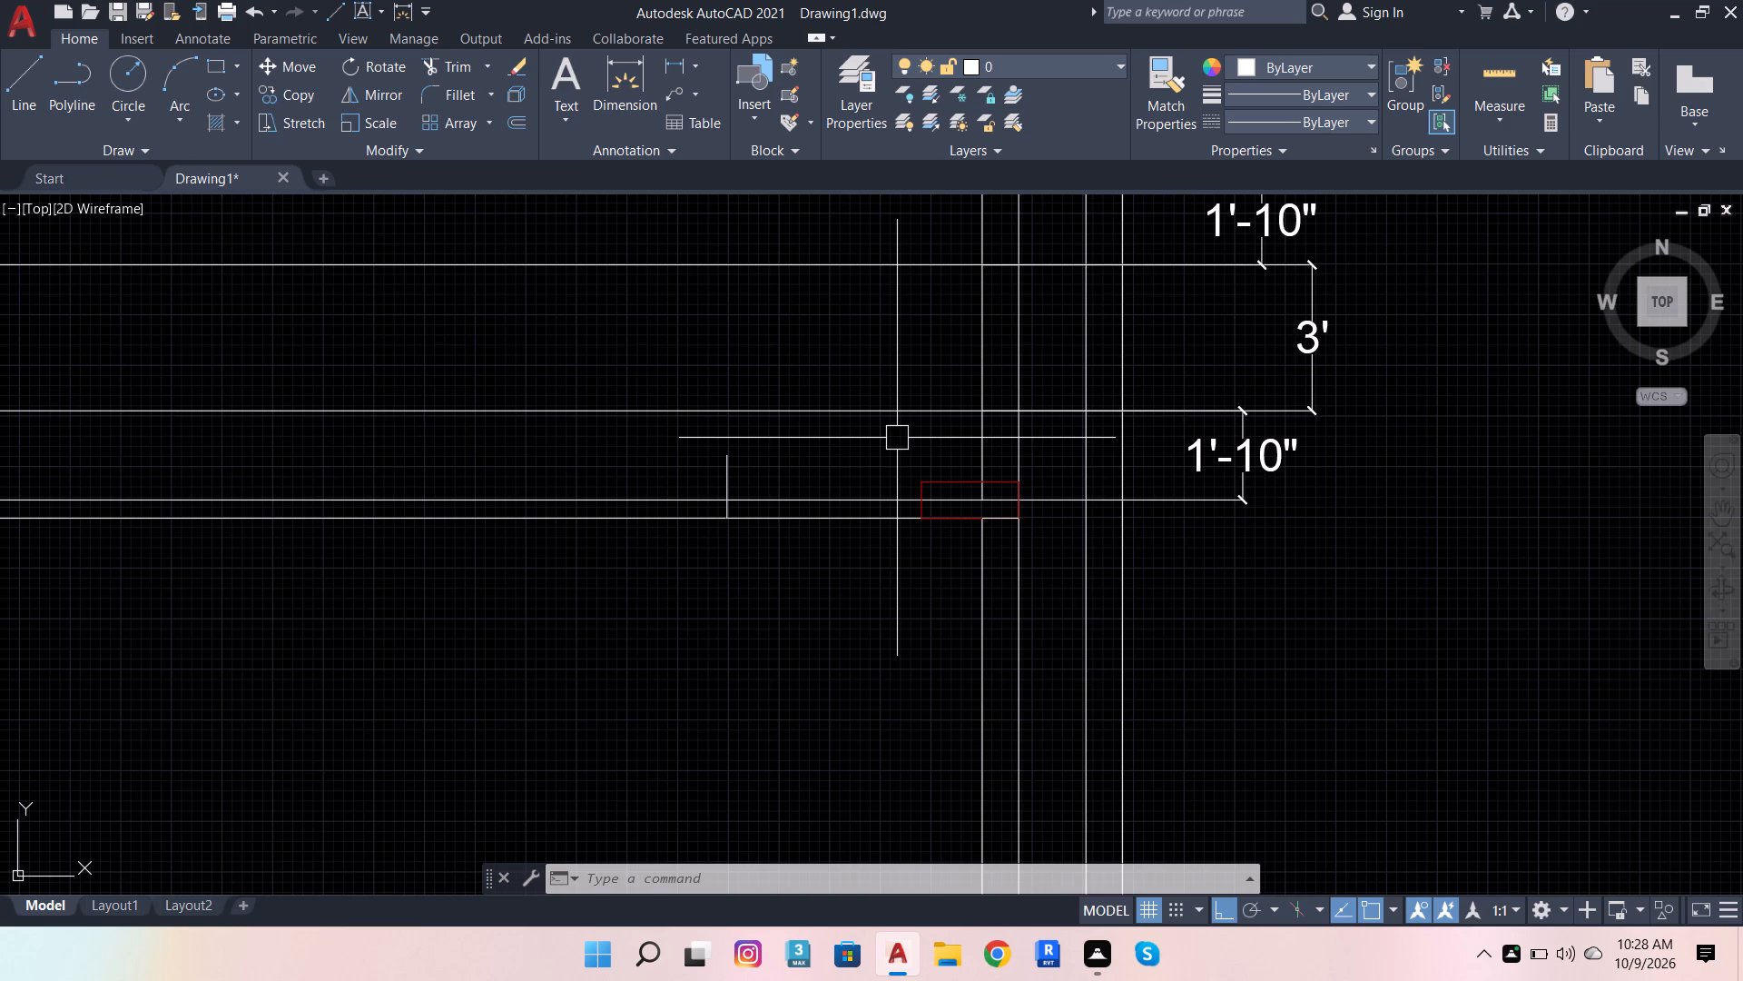
scroll(1002, 593, down, 4)
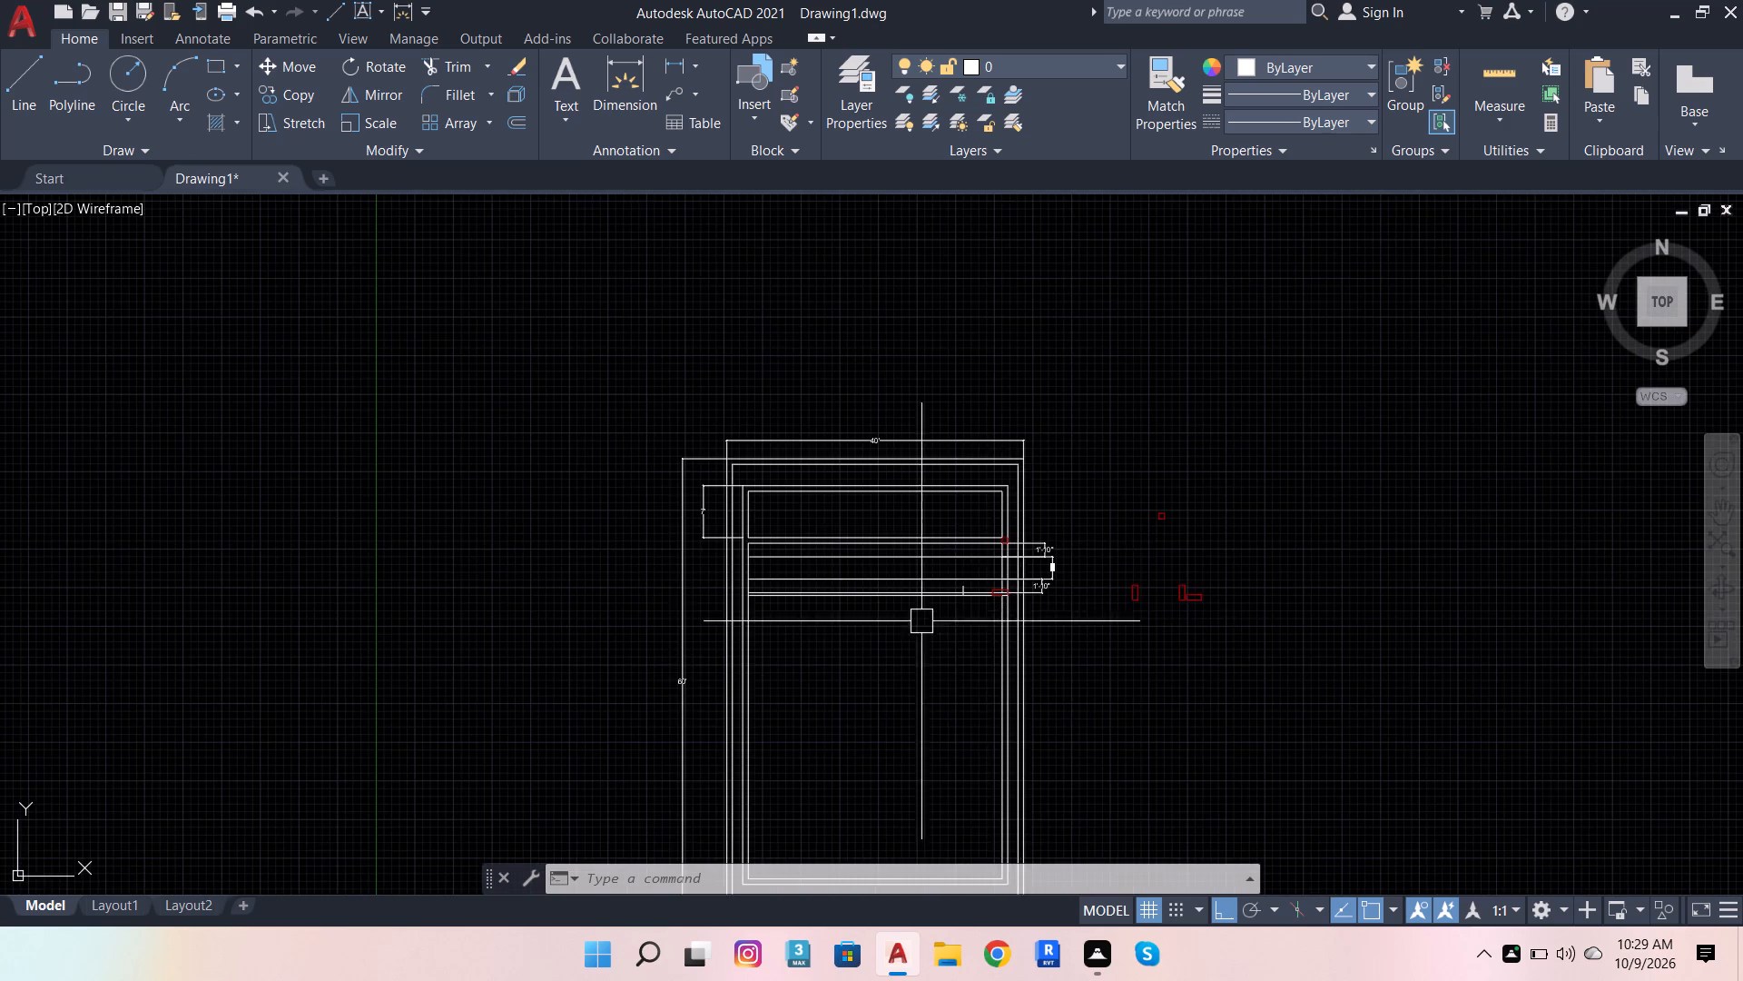
scroll(921, 617, up, 2)
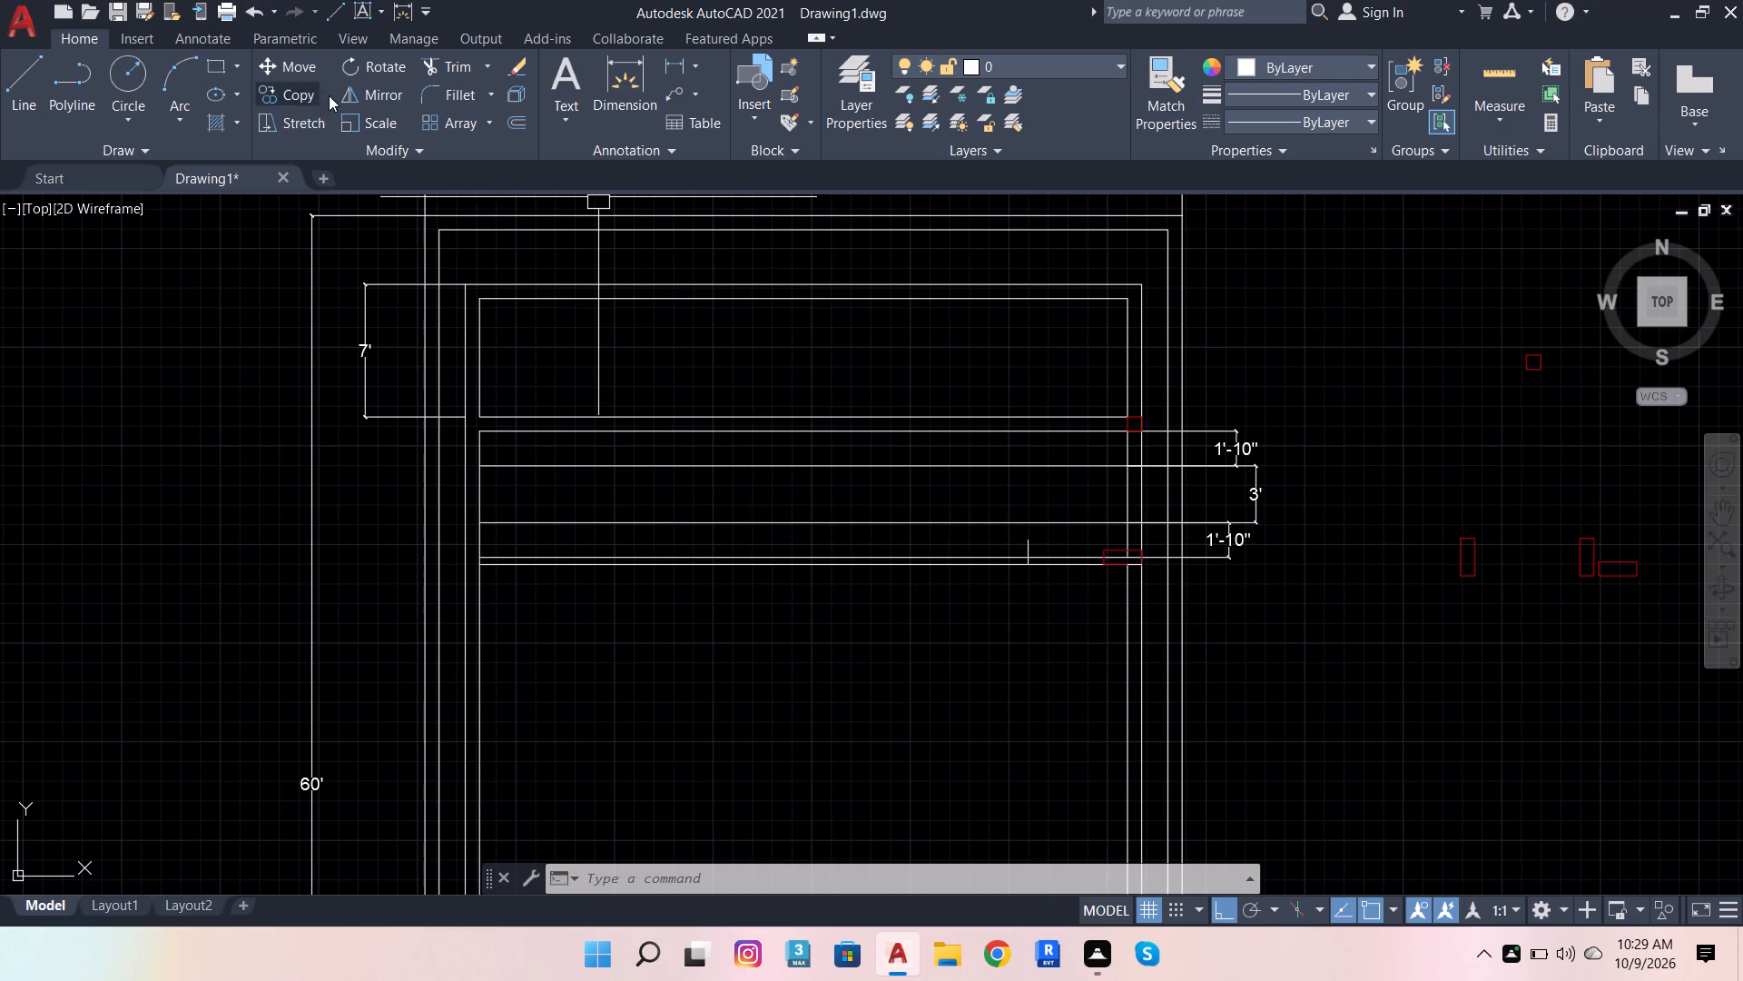
click(466, 74)
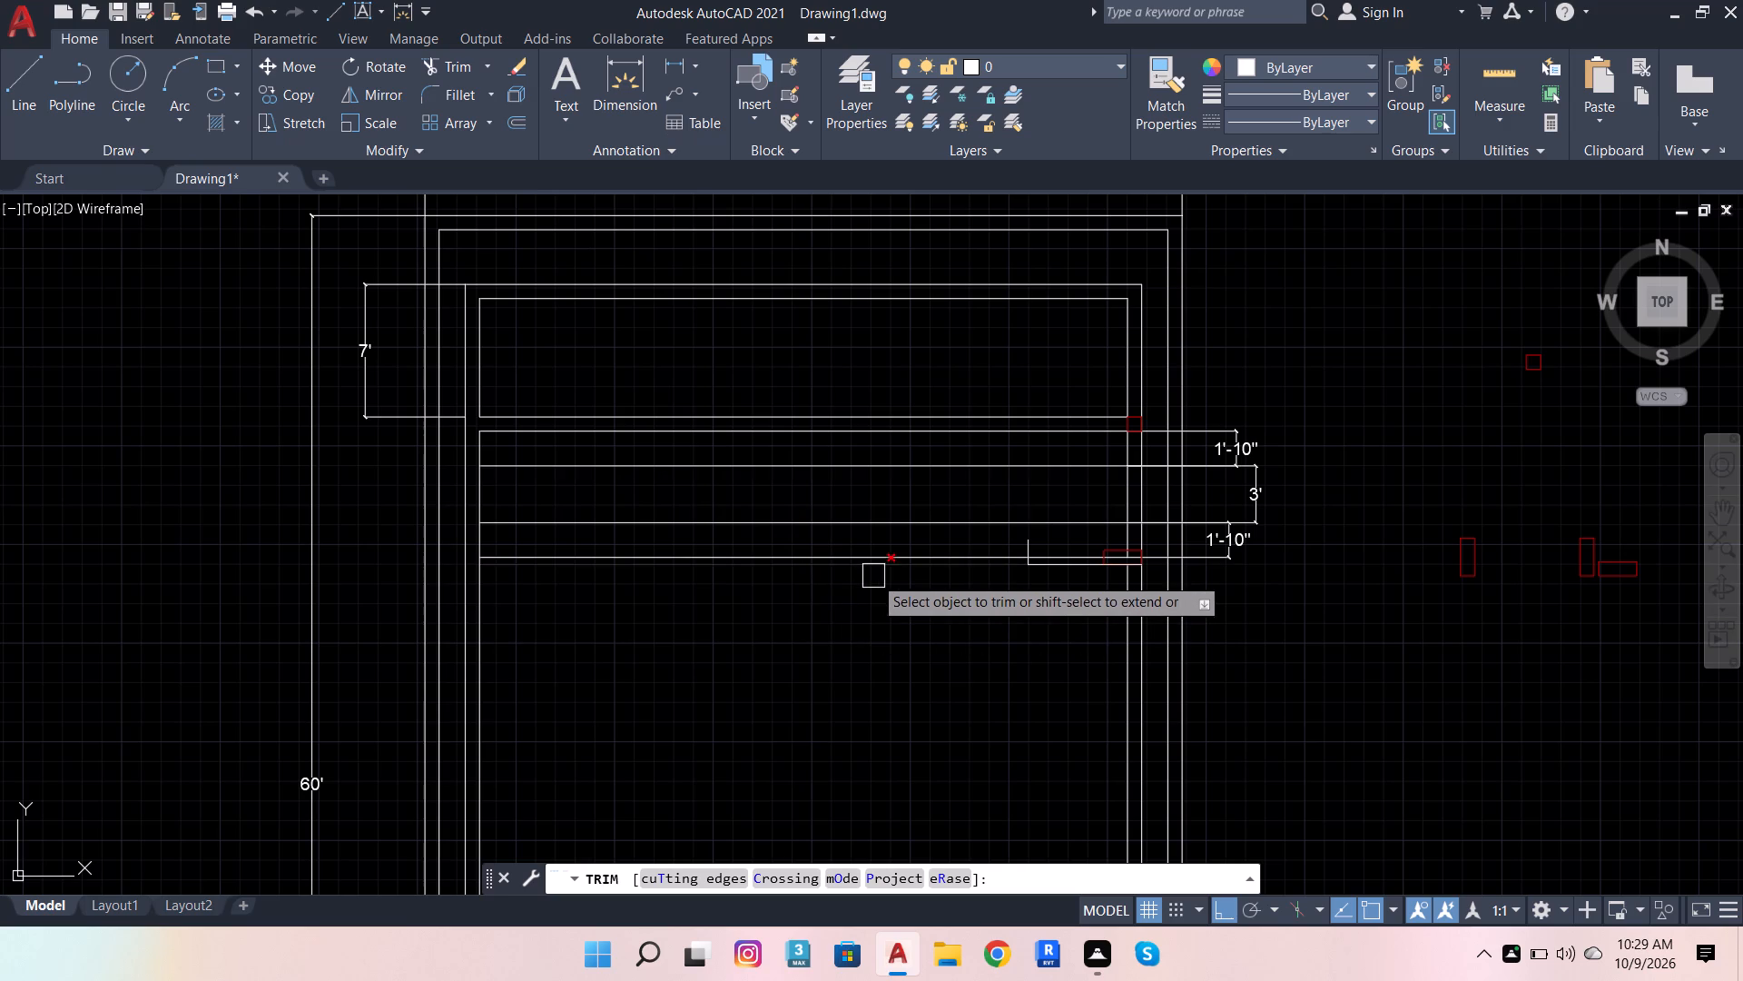
click(883, 570)
click(897, 564)
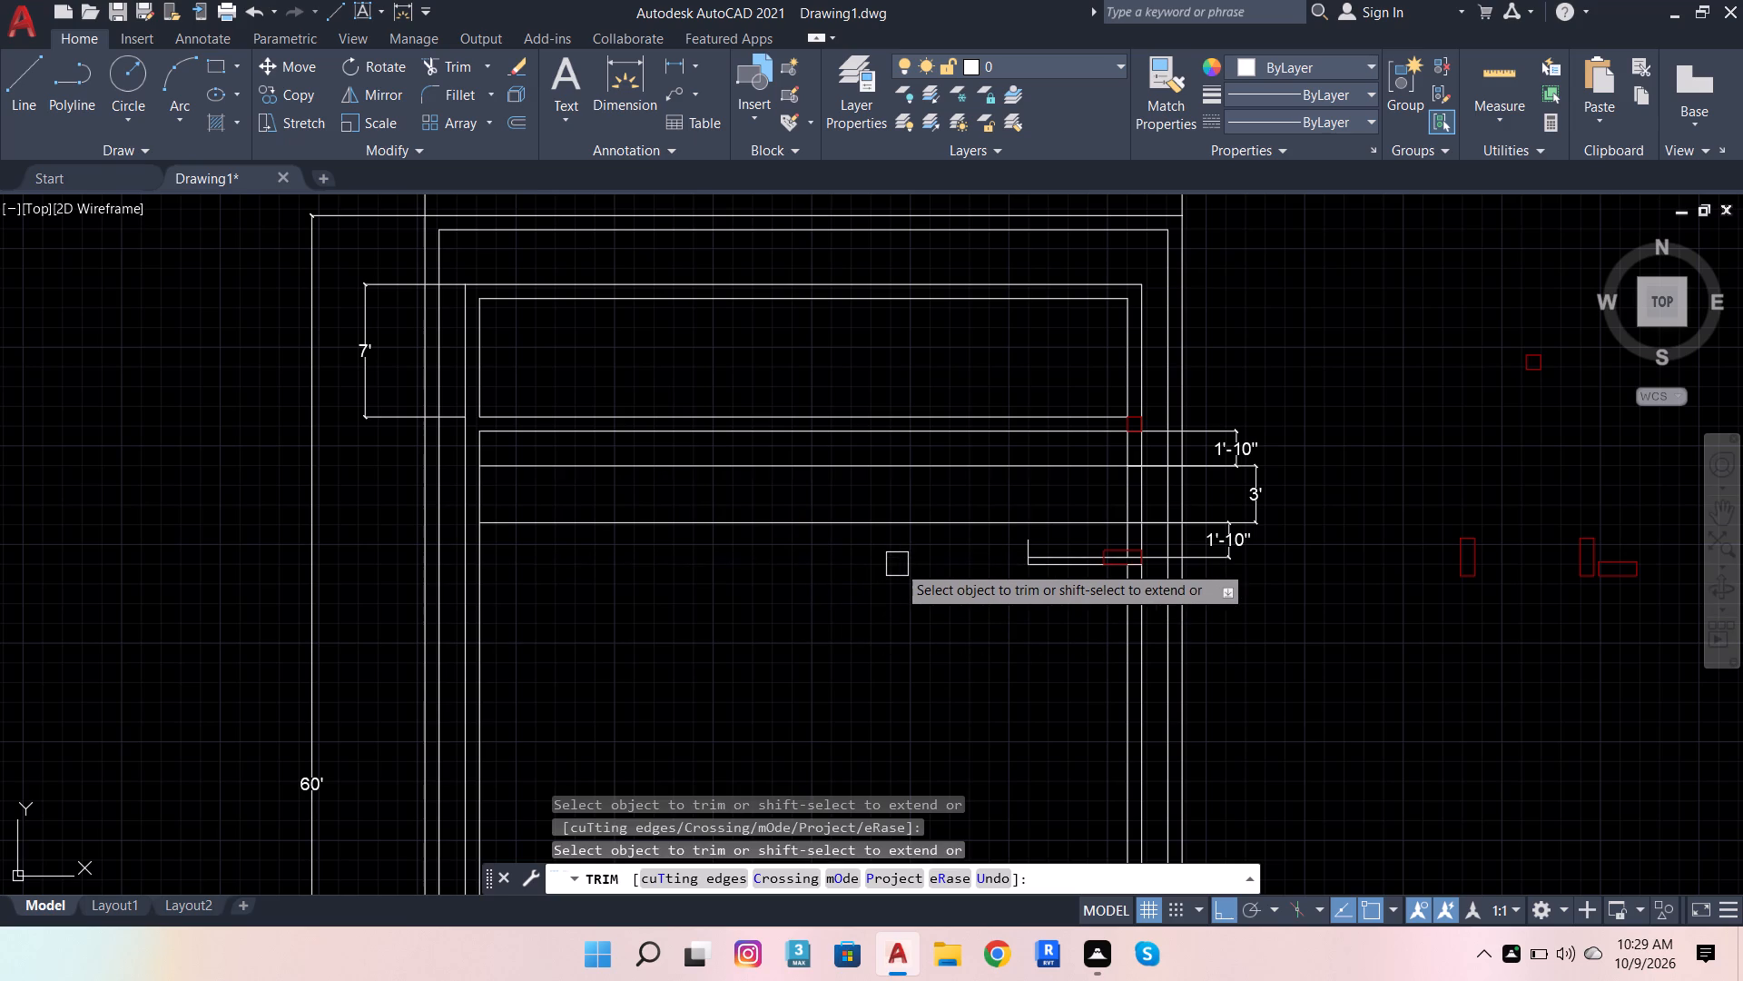
scroll(1013, 557, up, 4)
click(1108, 515)
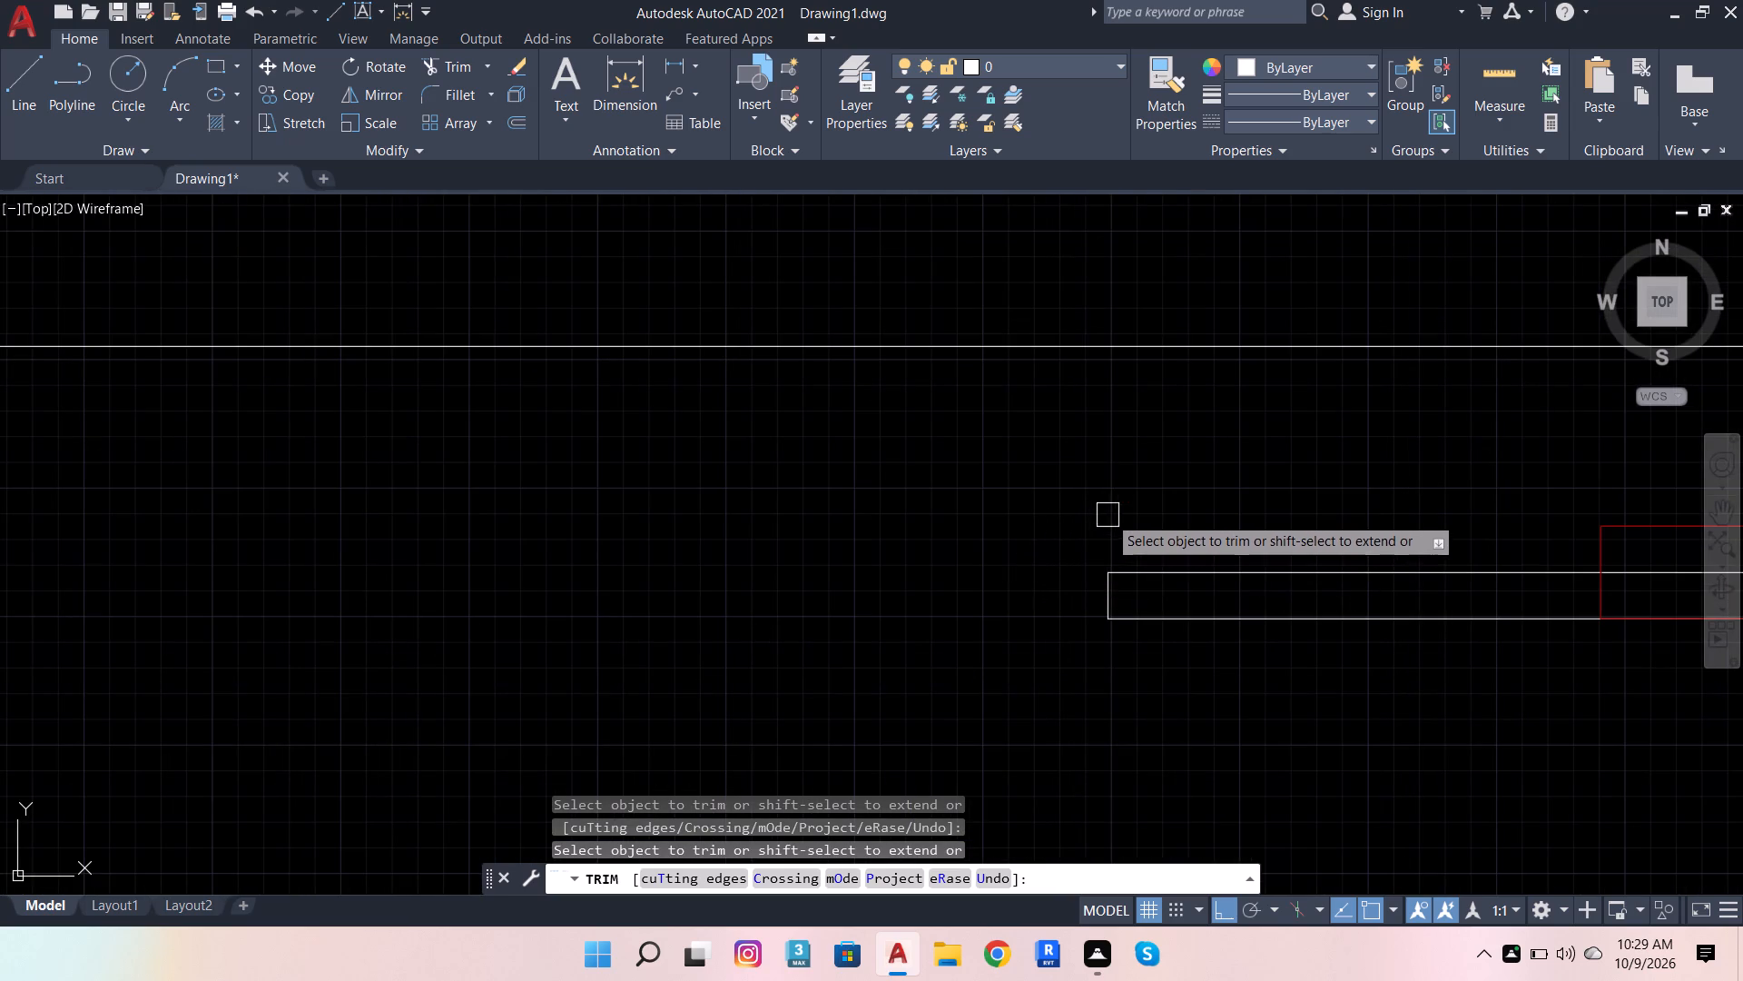
scroll(894, 505, down, 3)
key(space)
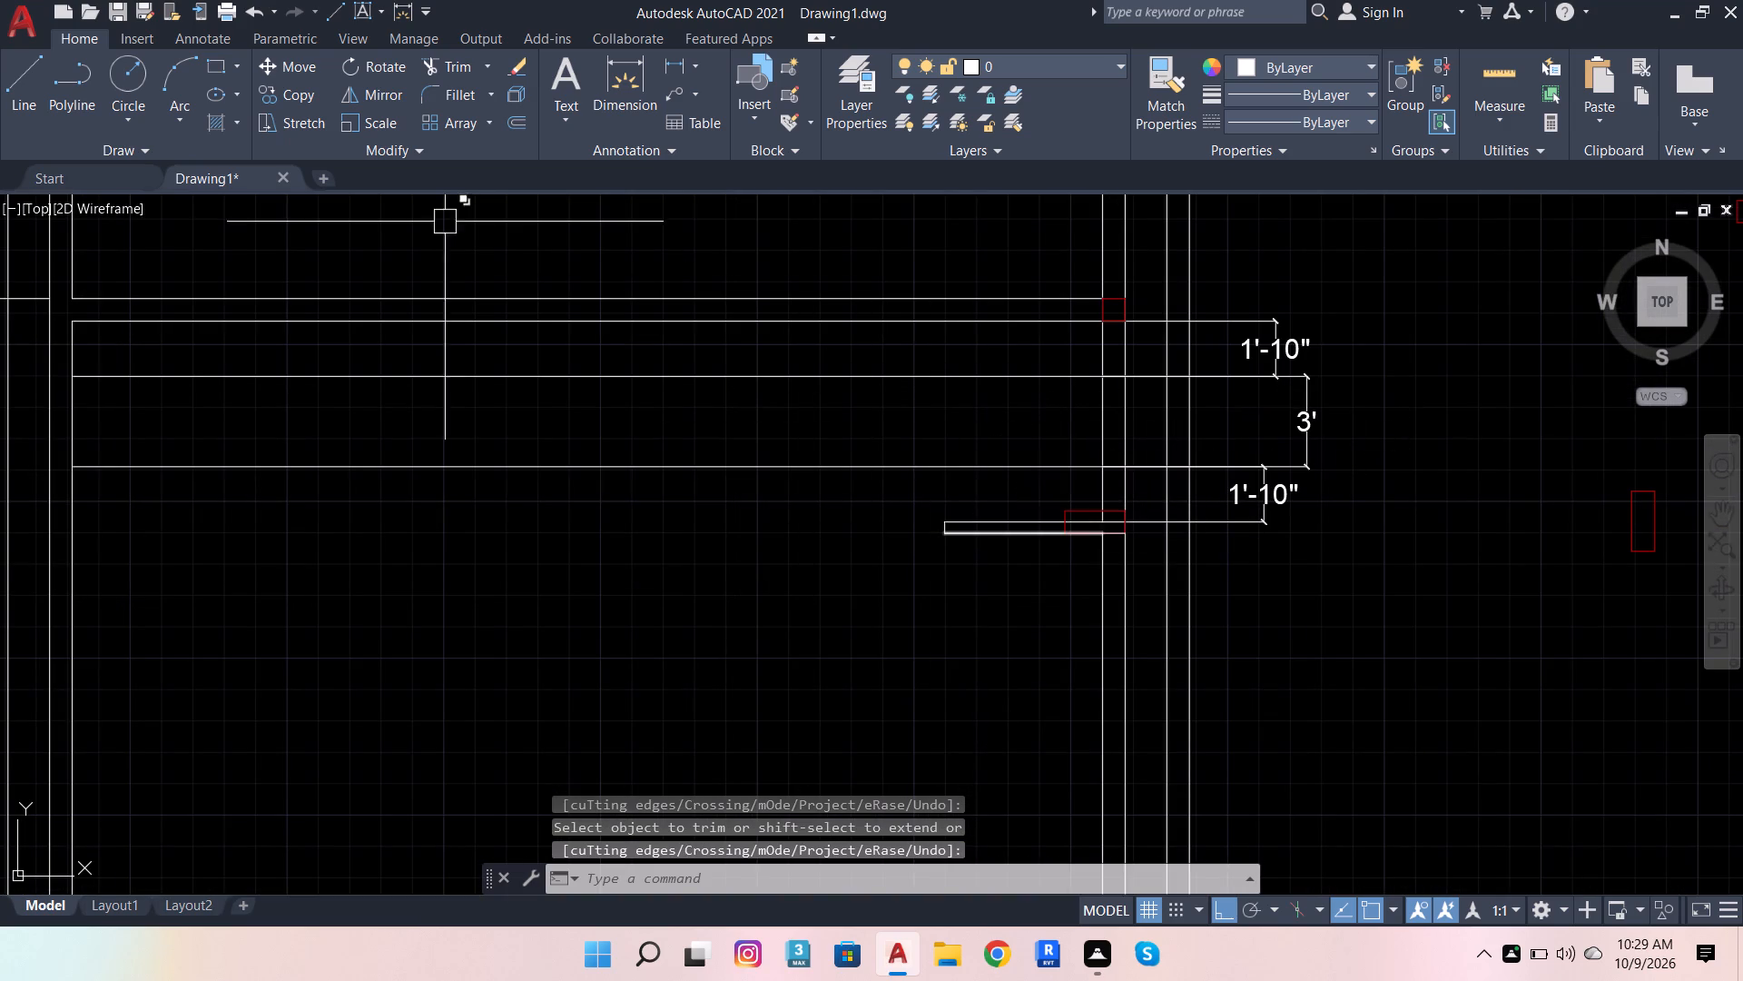
Delete the short vertical line closing the left end of the trimmed division wall.
click(16, 75)
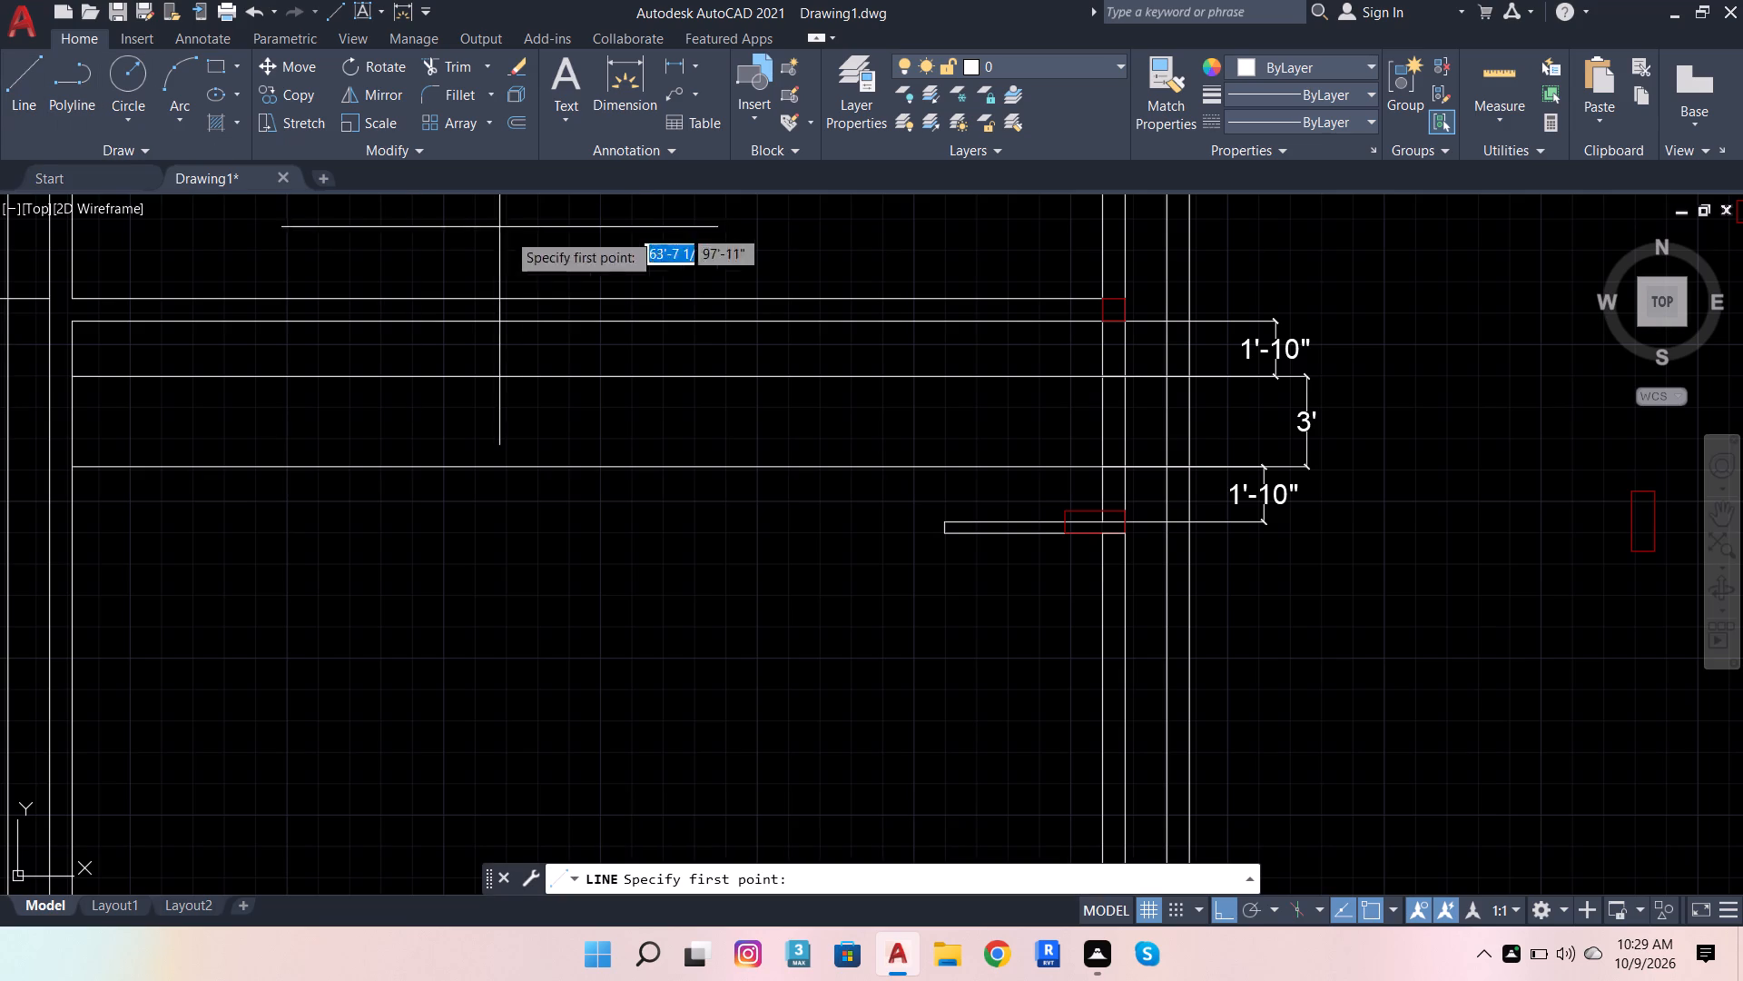
key(Escape)
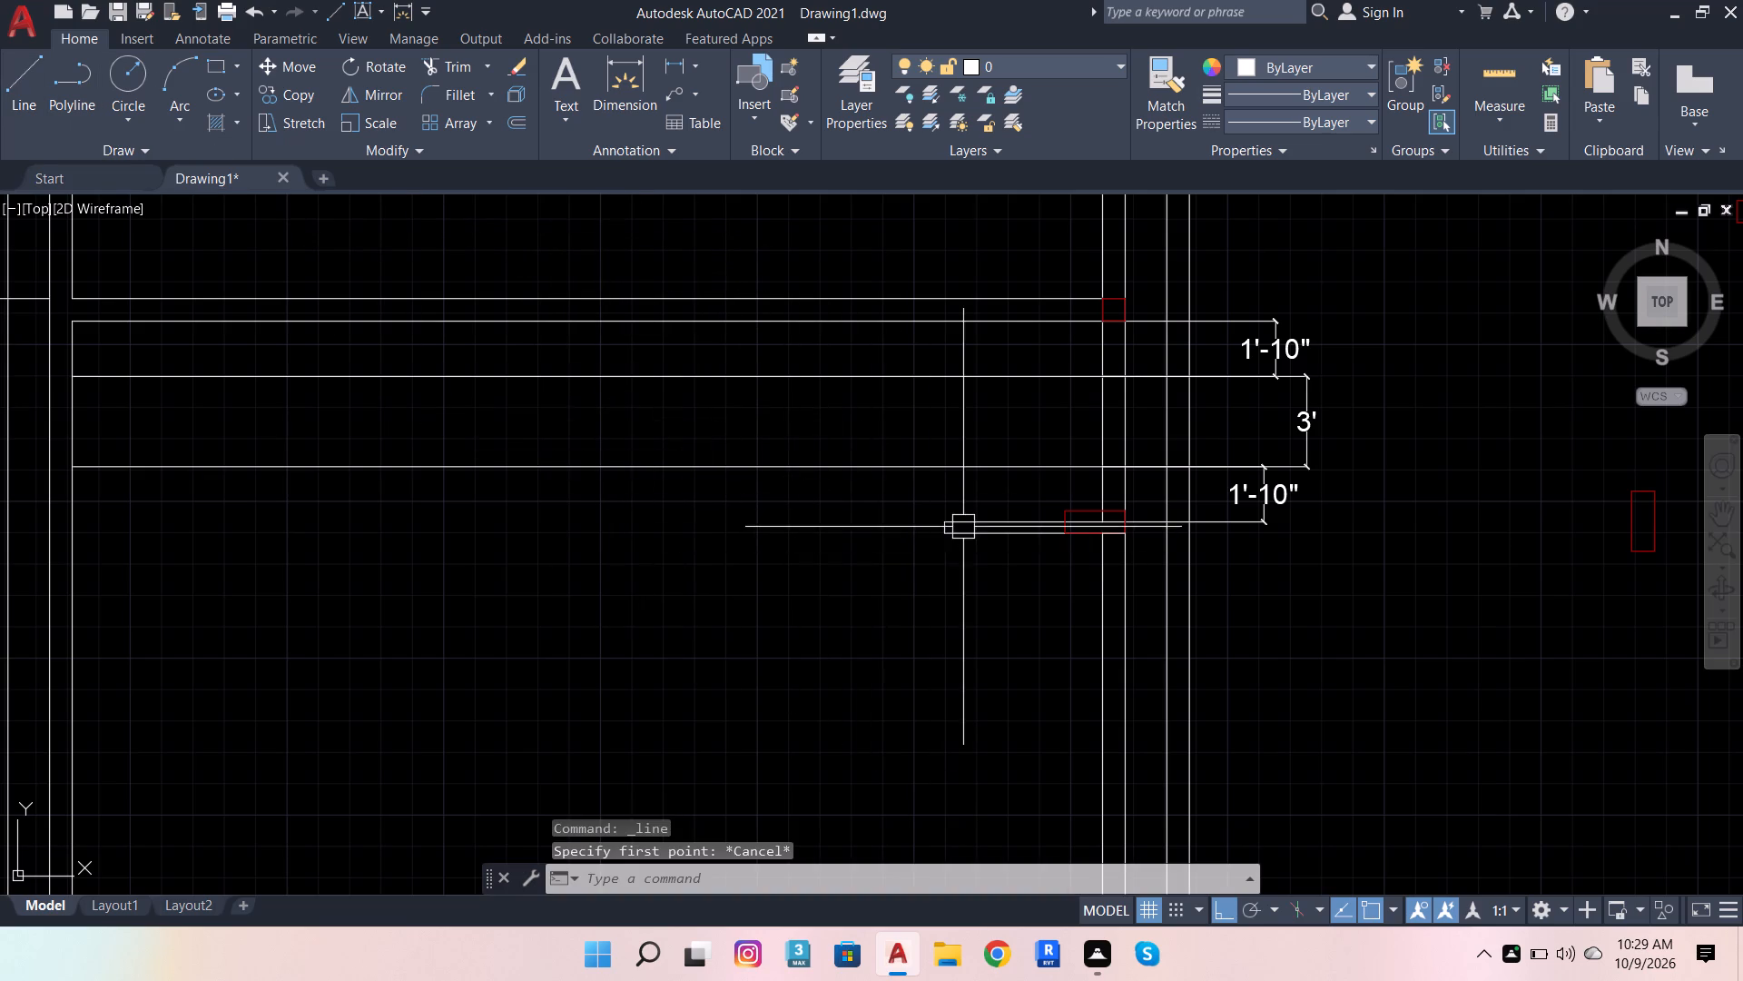
scroll(963, 526, up, 4)
click(838, 515)
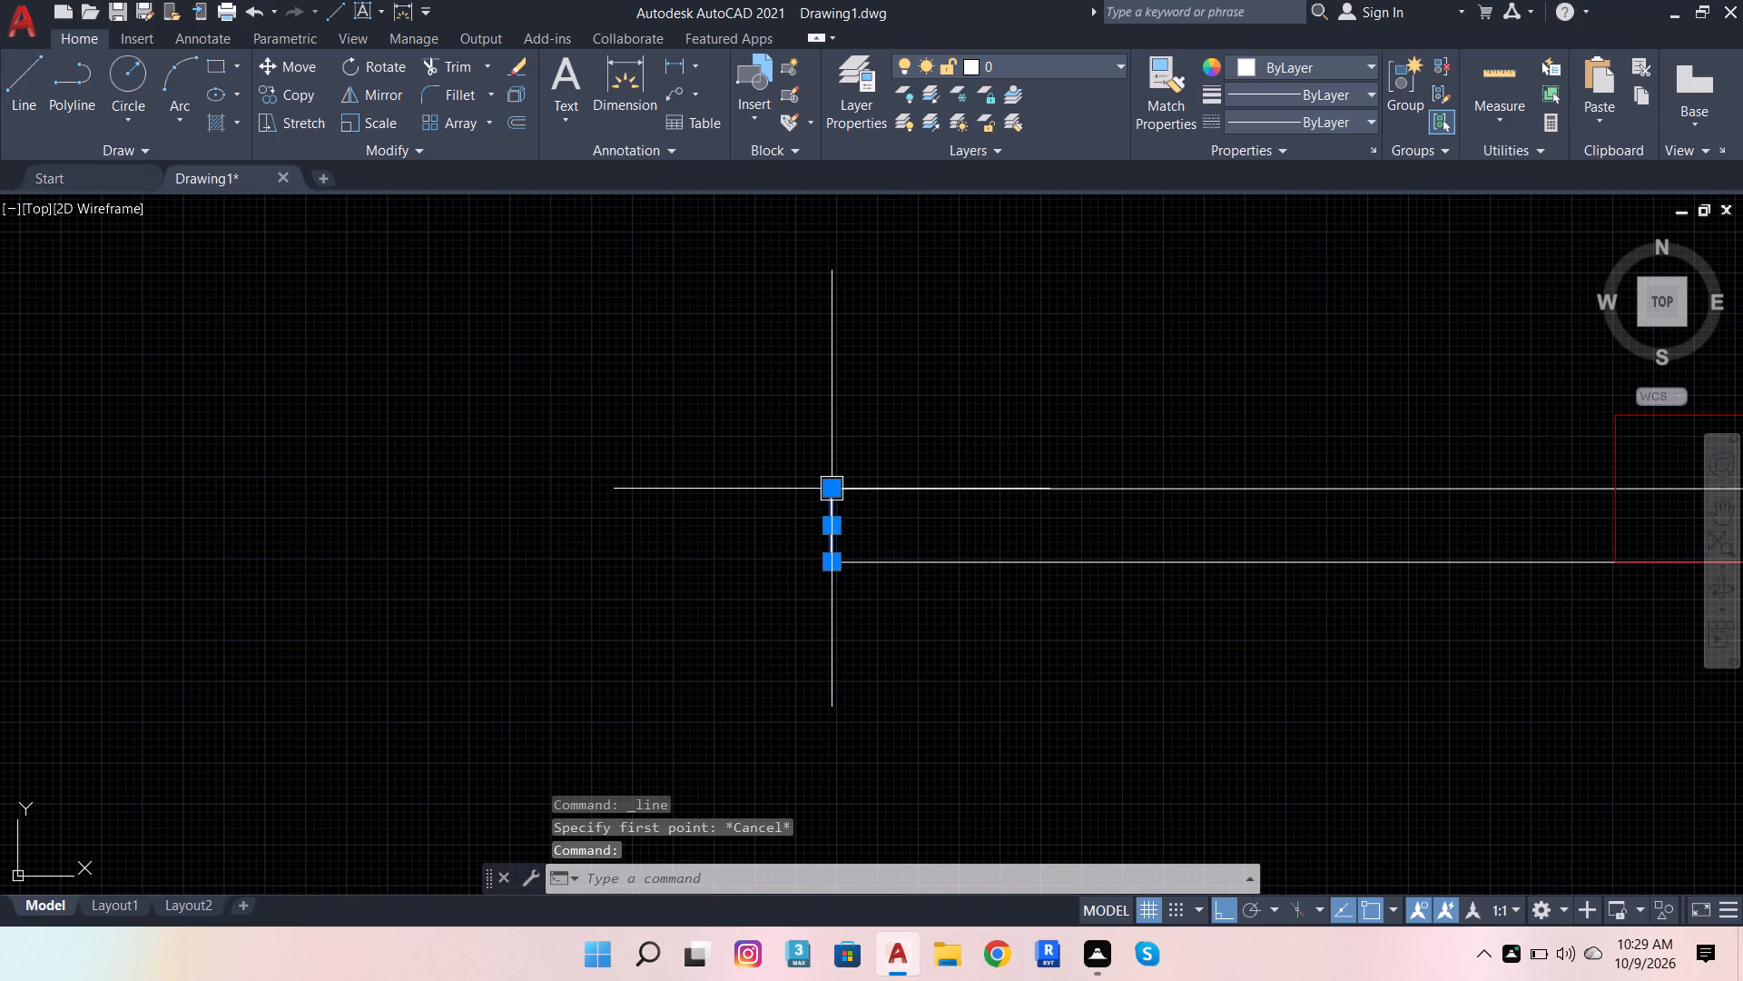
key(Delete)
key(Delete)
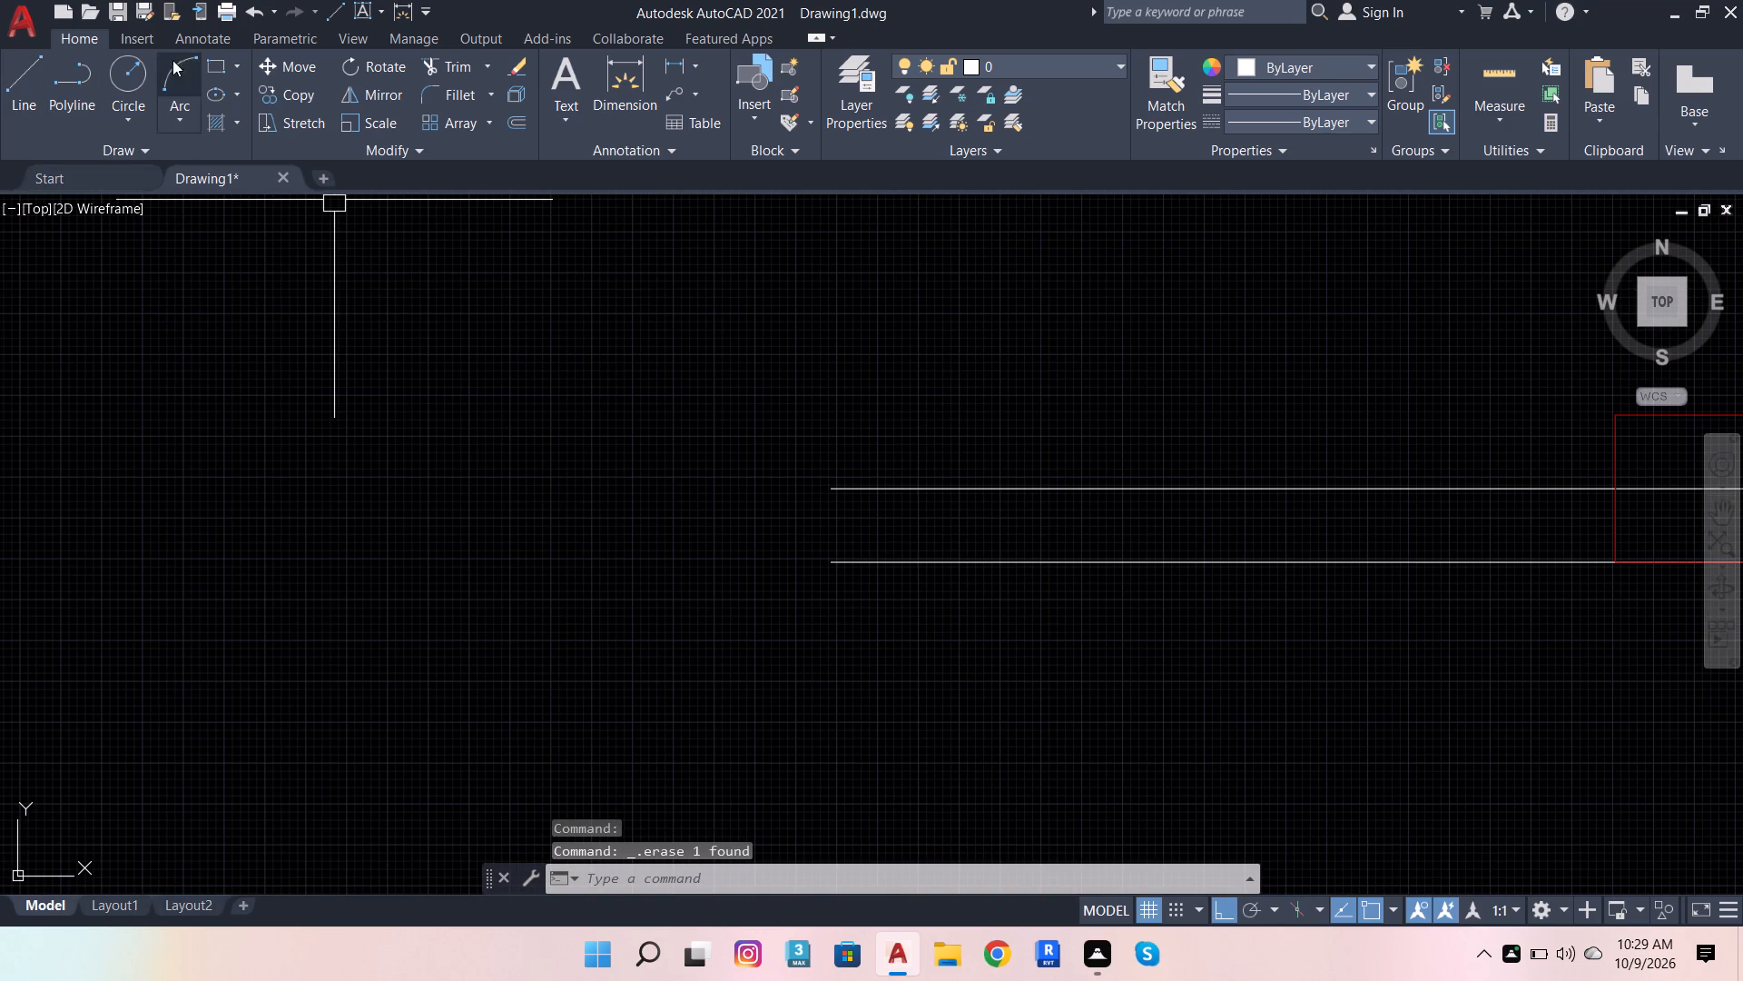
Draw a vertical line downward from the left end of the trimmed division wall's upper line.
click(33, 85)
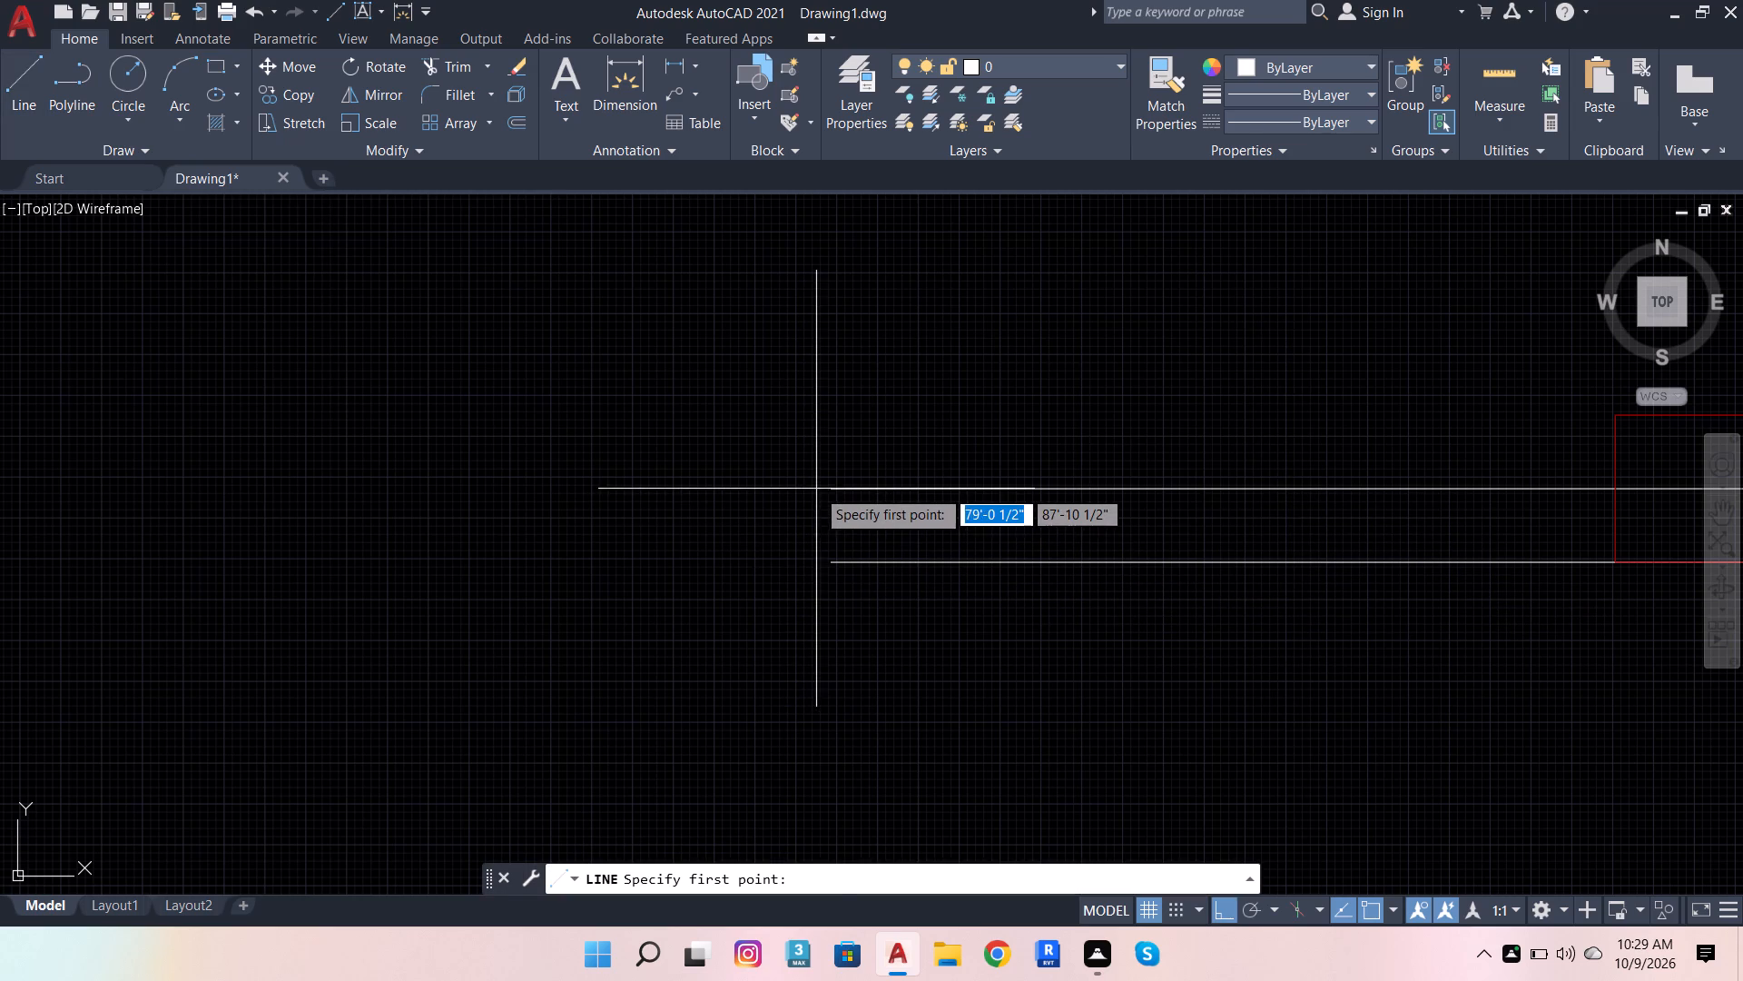
click(828, 489)
scroll(857, 387, down, 6)
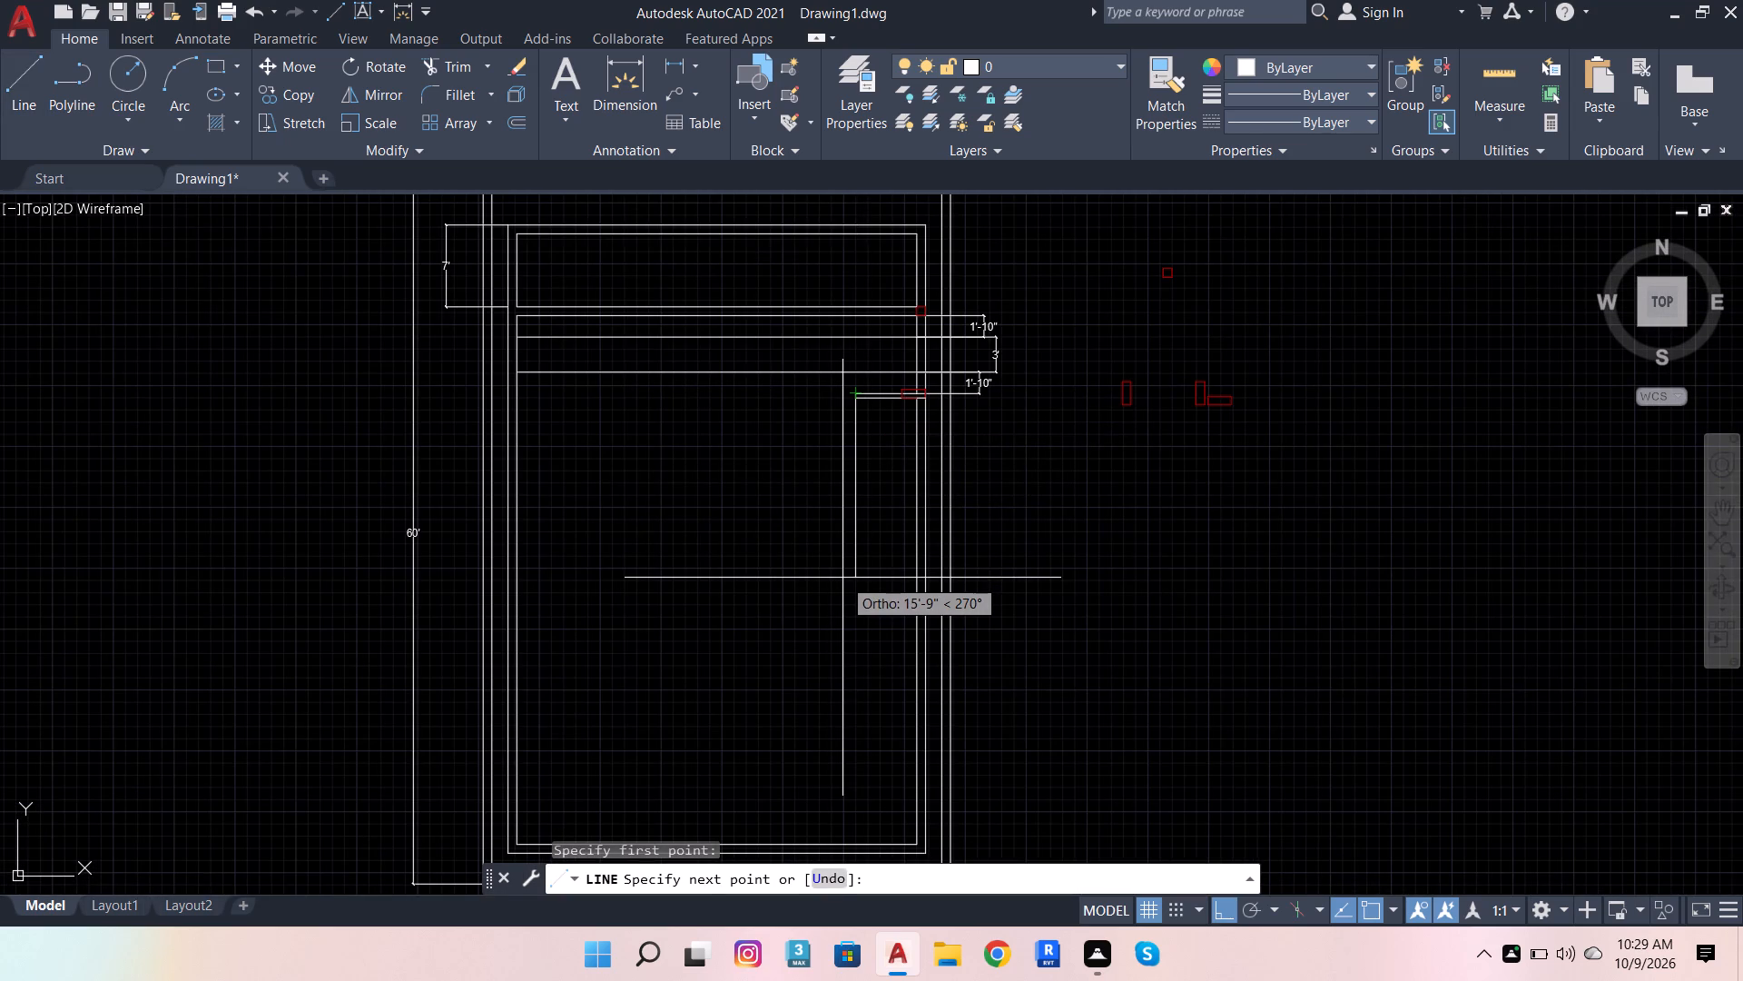
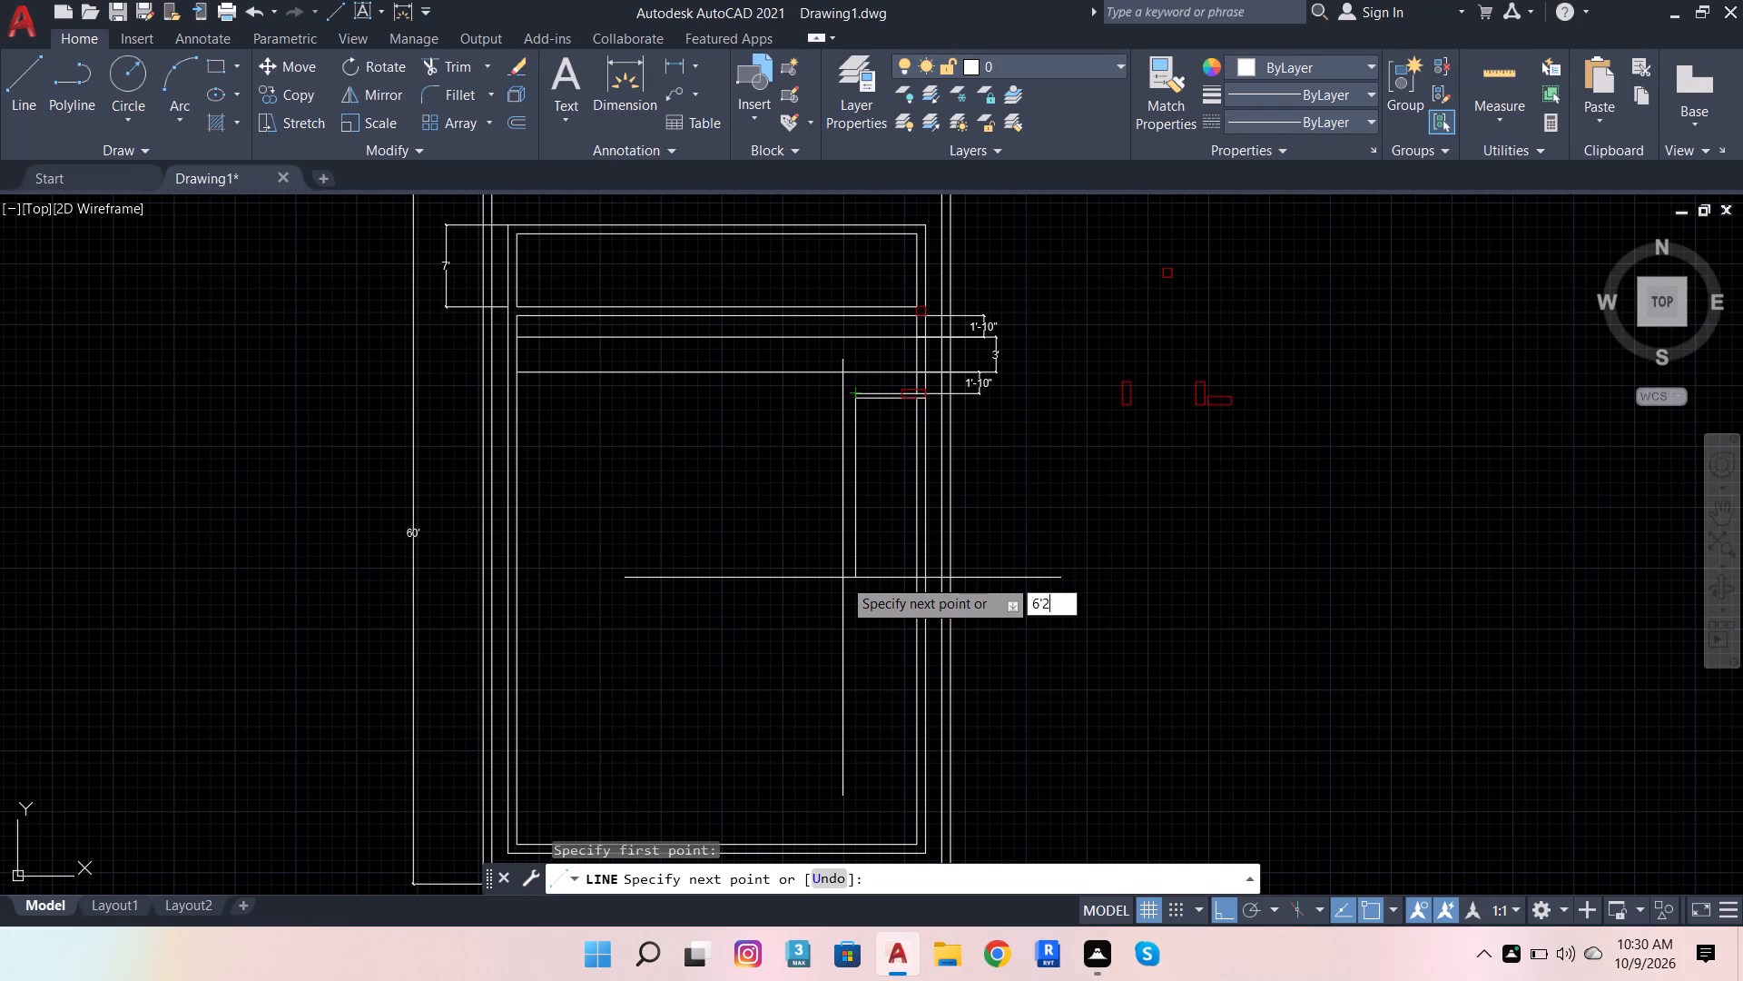
Extend the line downward from the division wall's left end with consecutive segments of 6'2" and 2'.
key(Return)
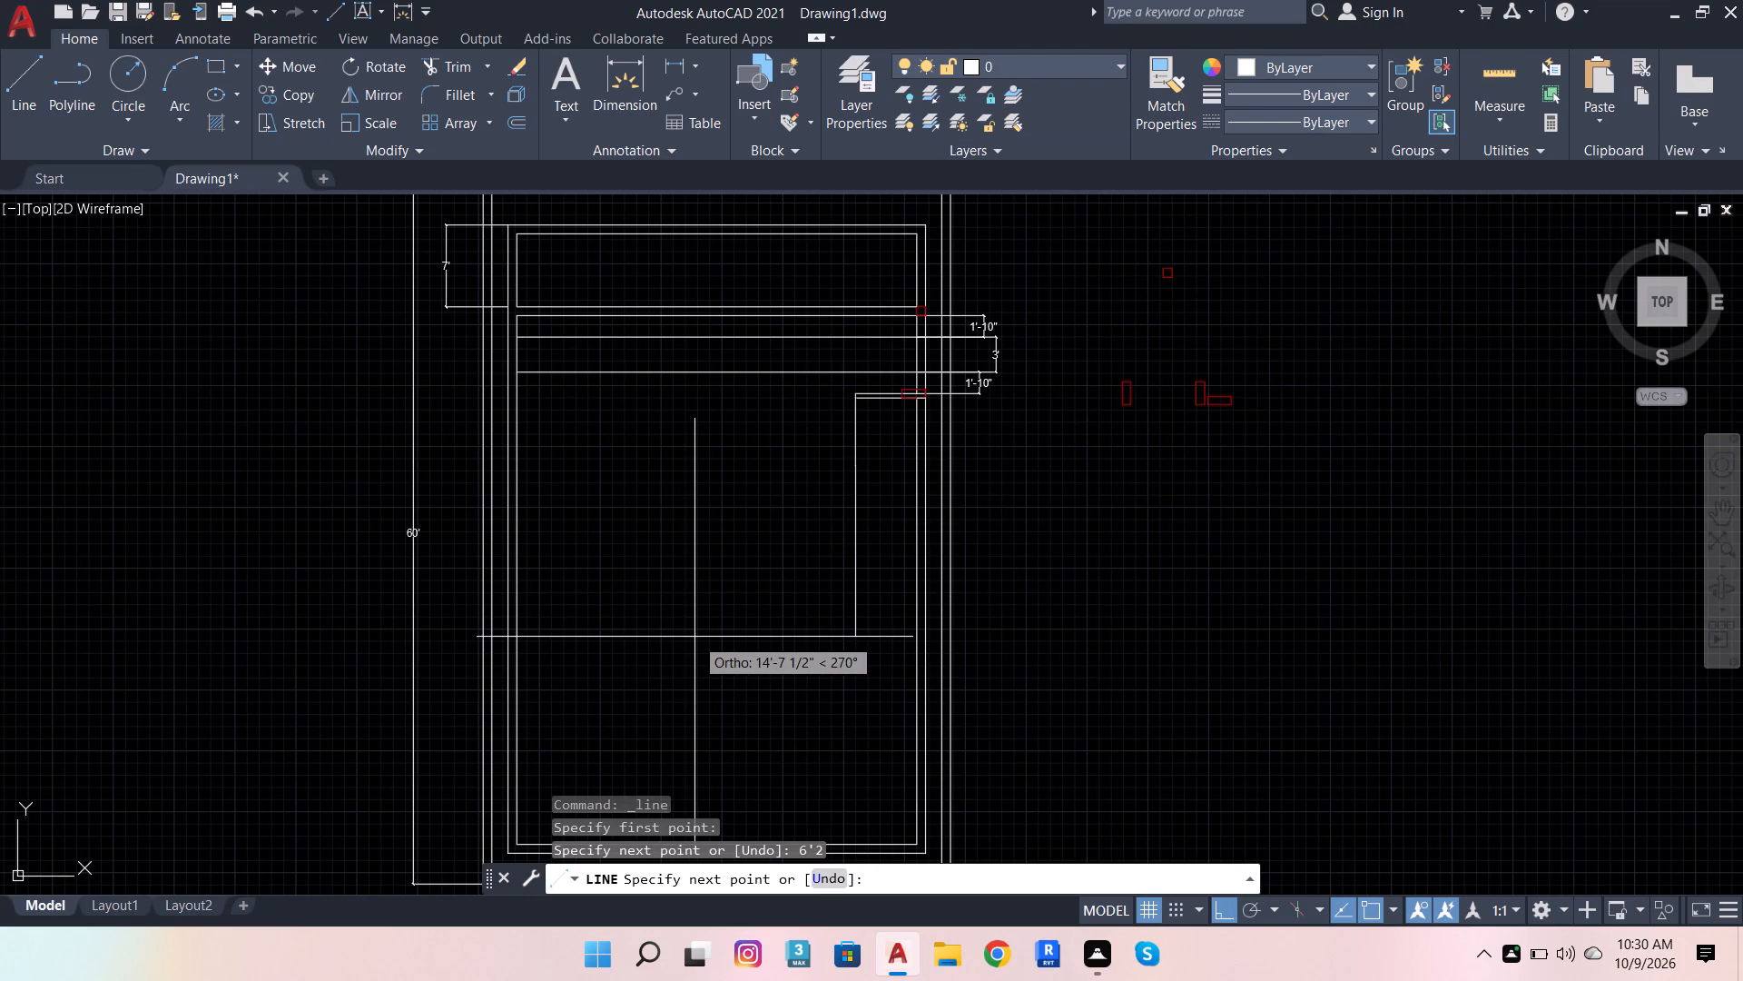
text(2')
key(Return)
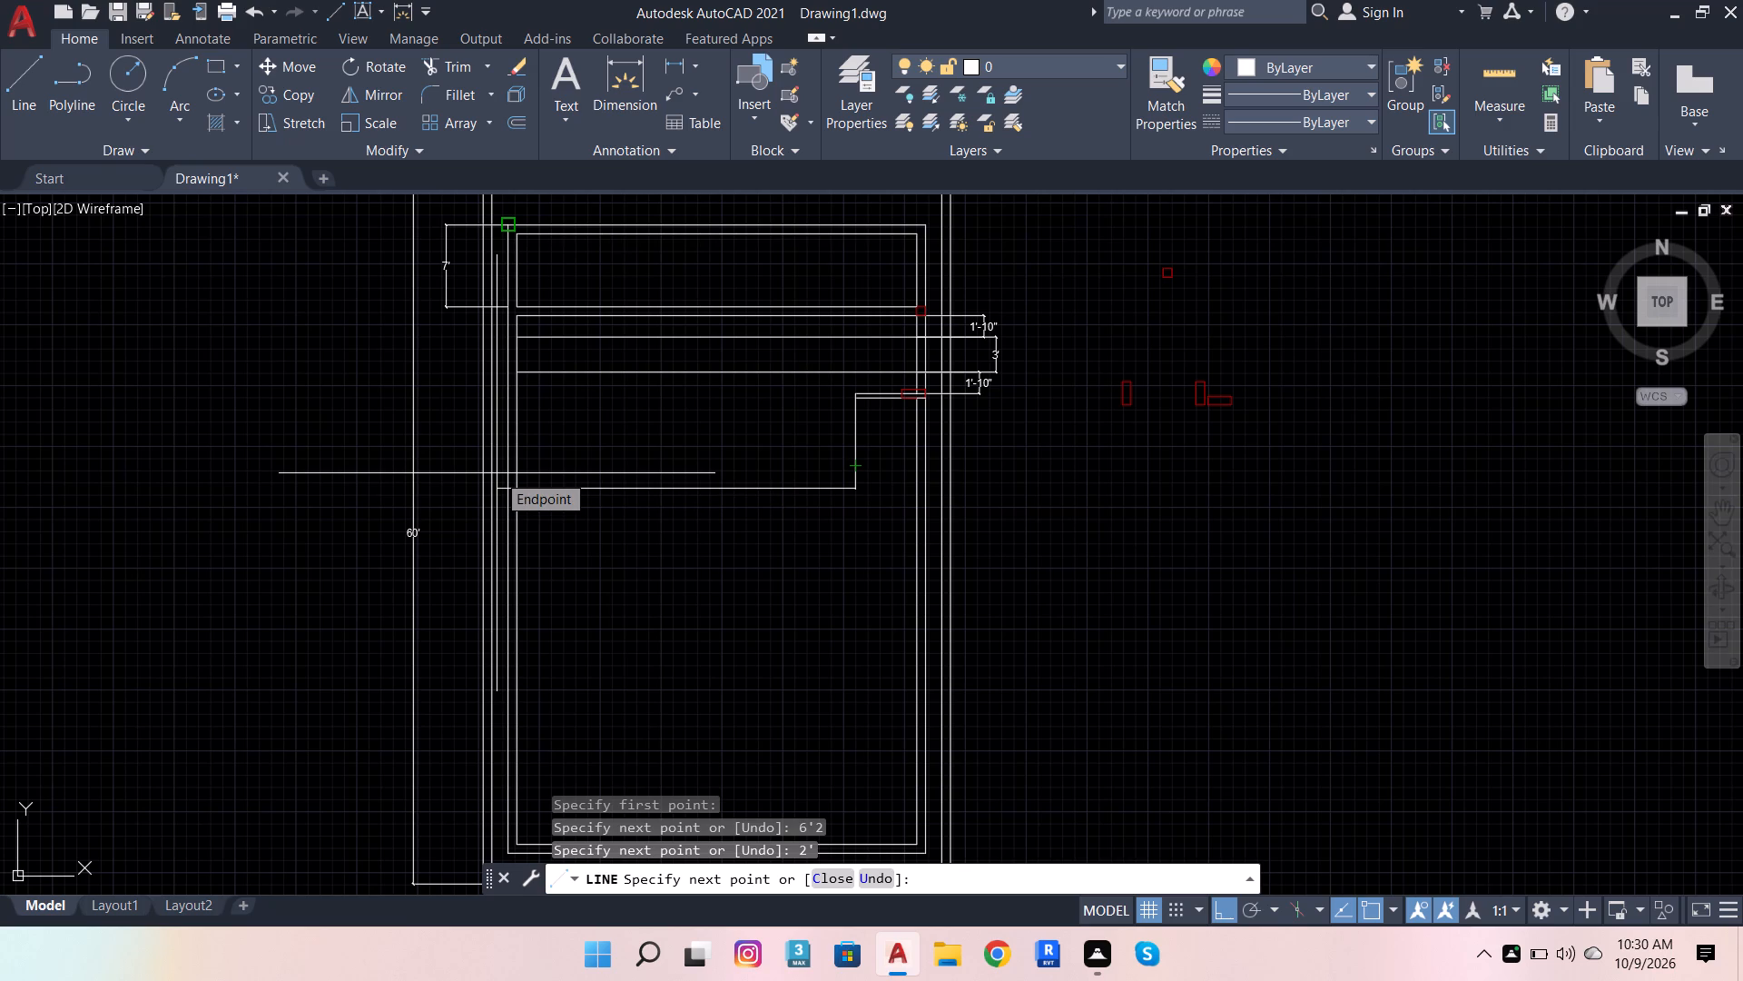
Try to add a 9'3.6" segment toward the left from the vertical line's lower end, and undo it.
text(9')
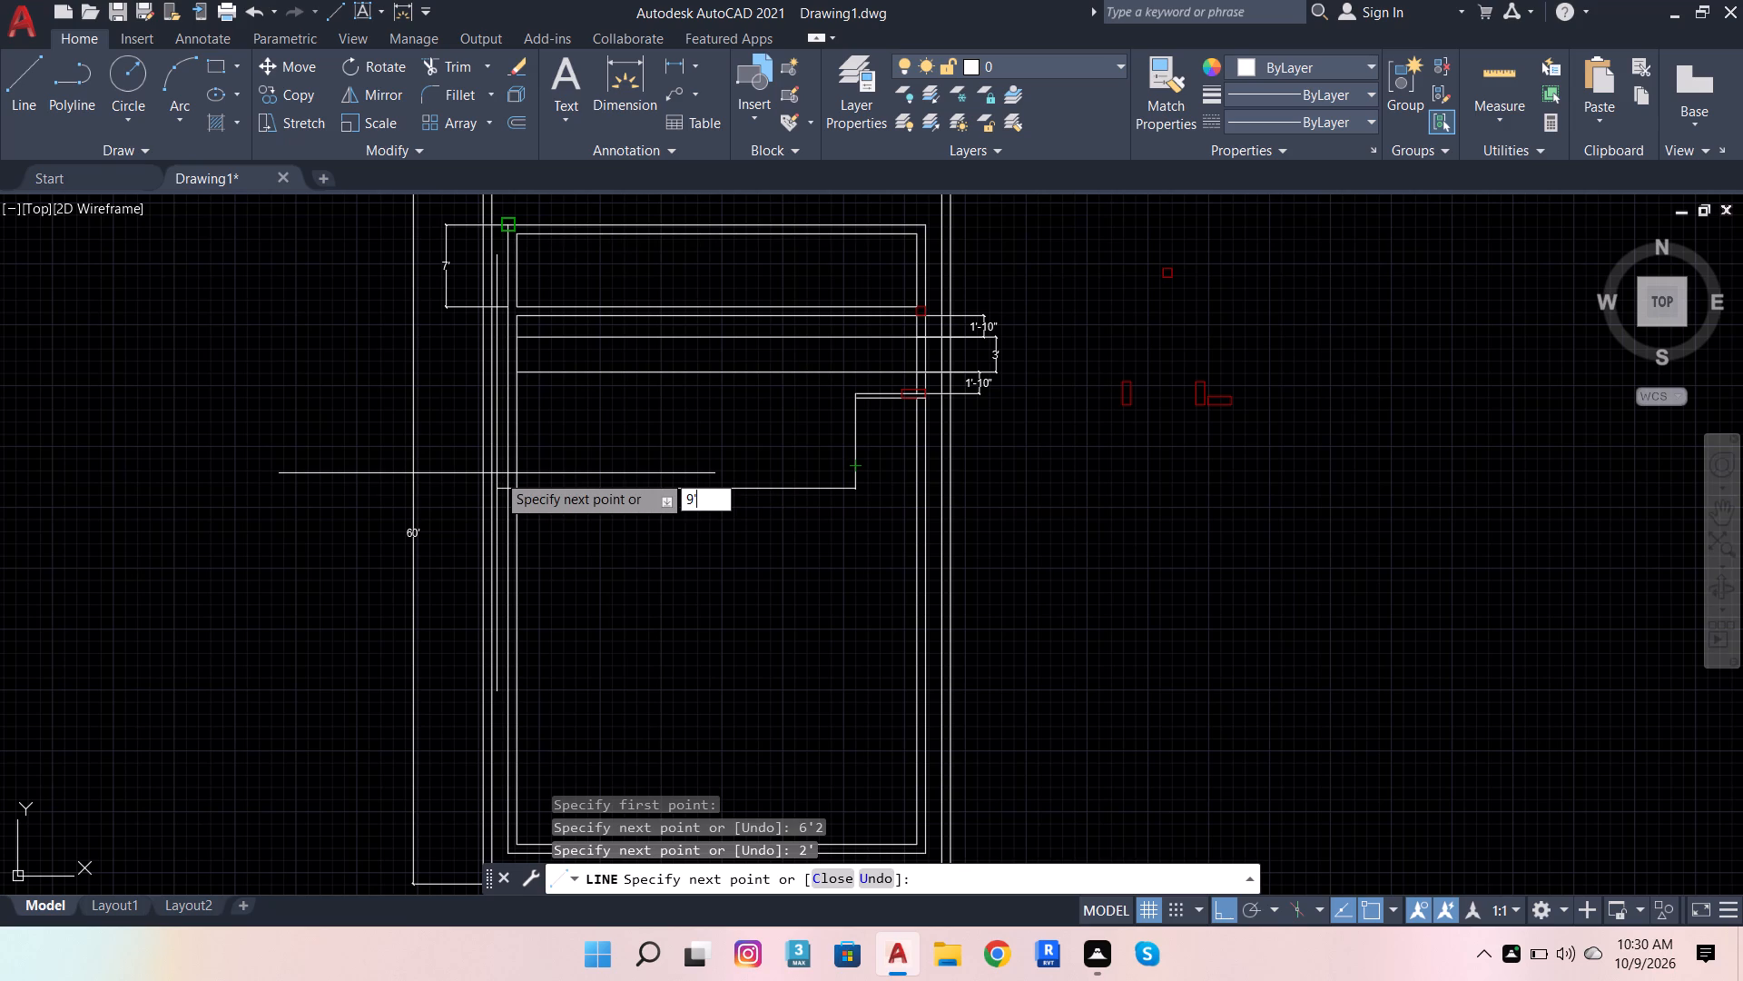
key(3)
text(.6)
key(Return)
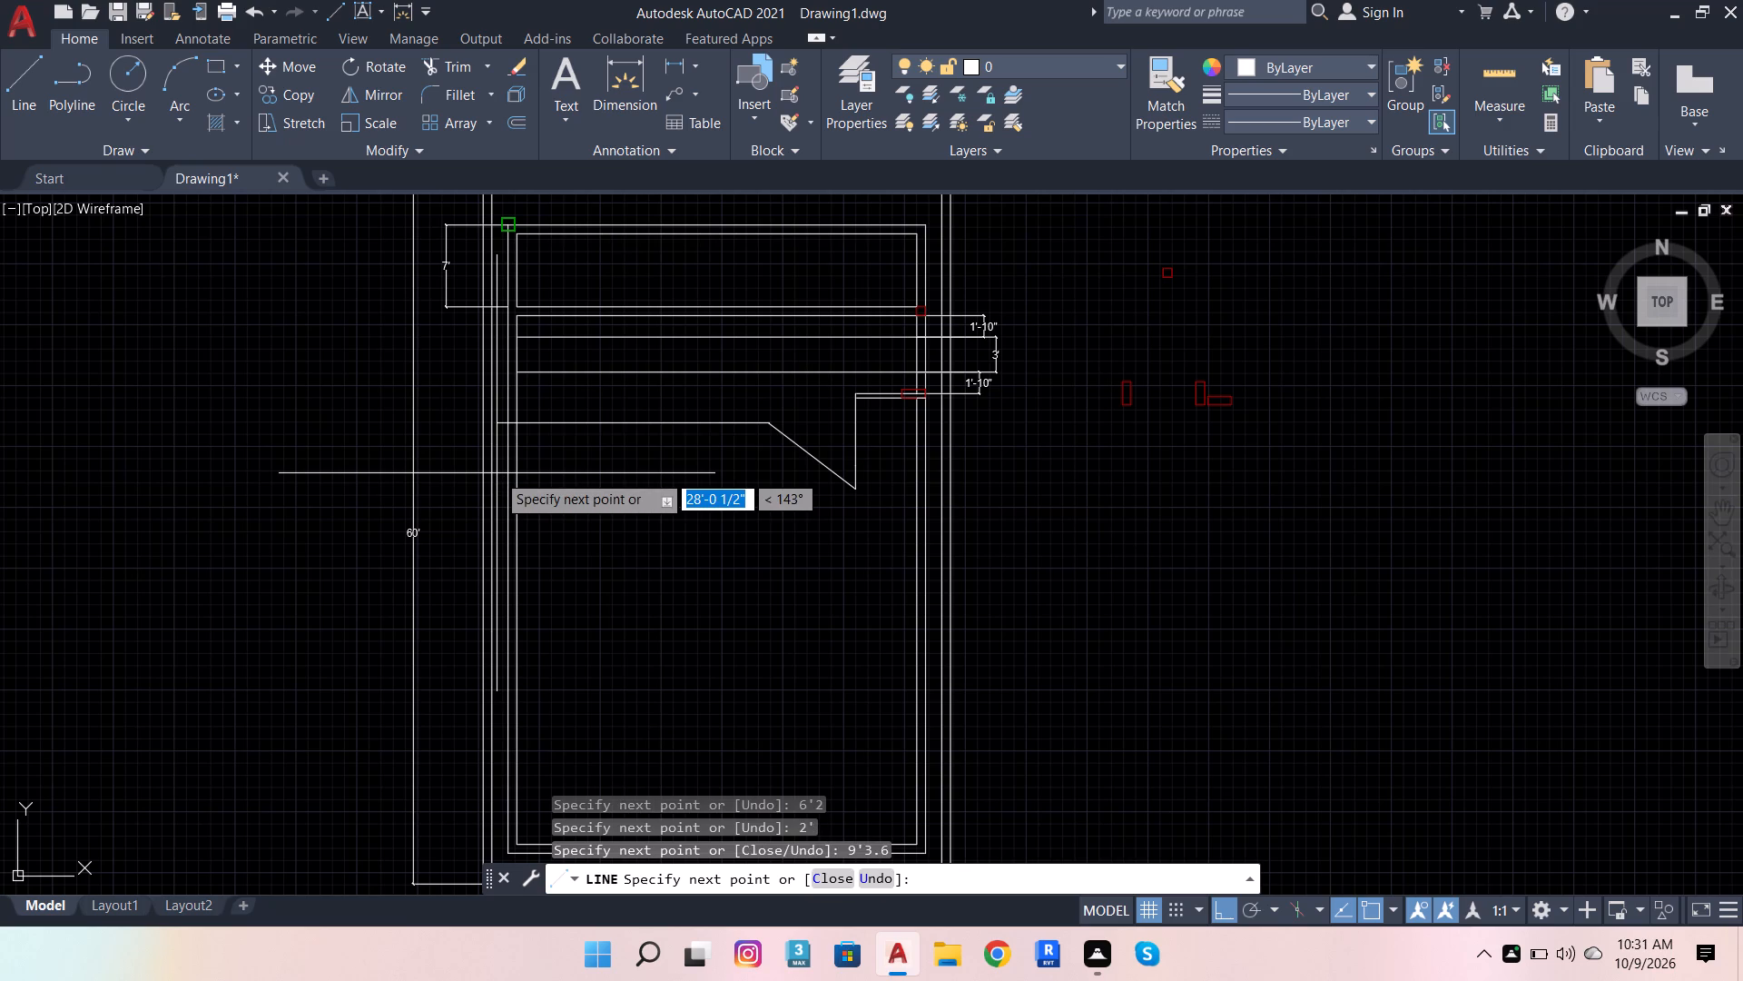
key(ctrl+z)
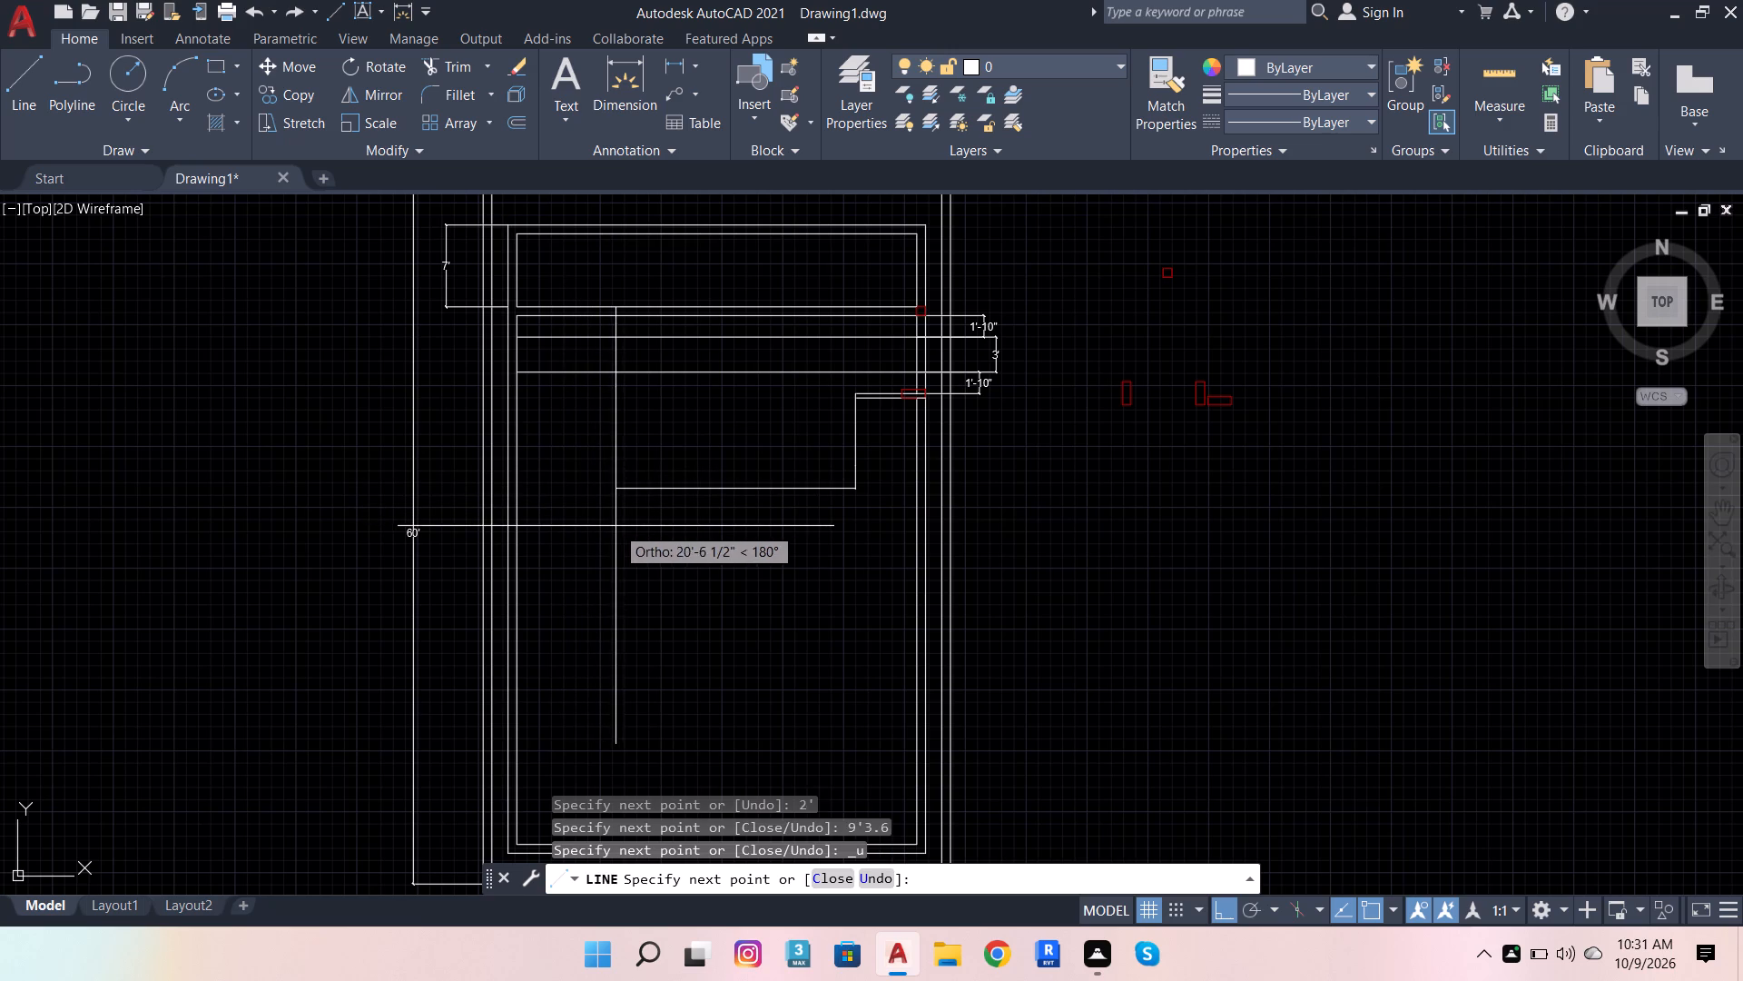
Draw a 9'3.6" horizontal segment to the left from the vertical line's lower end and finish the line.
text(9')
key(period)
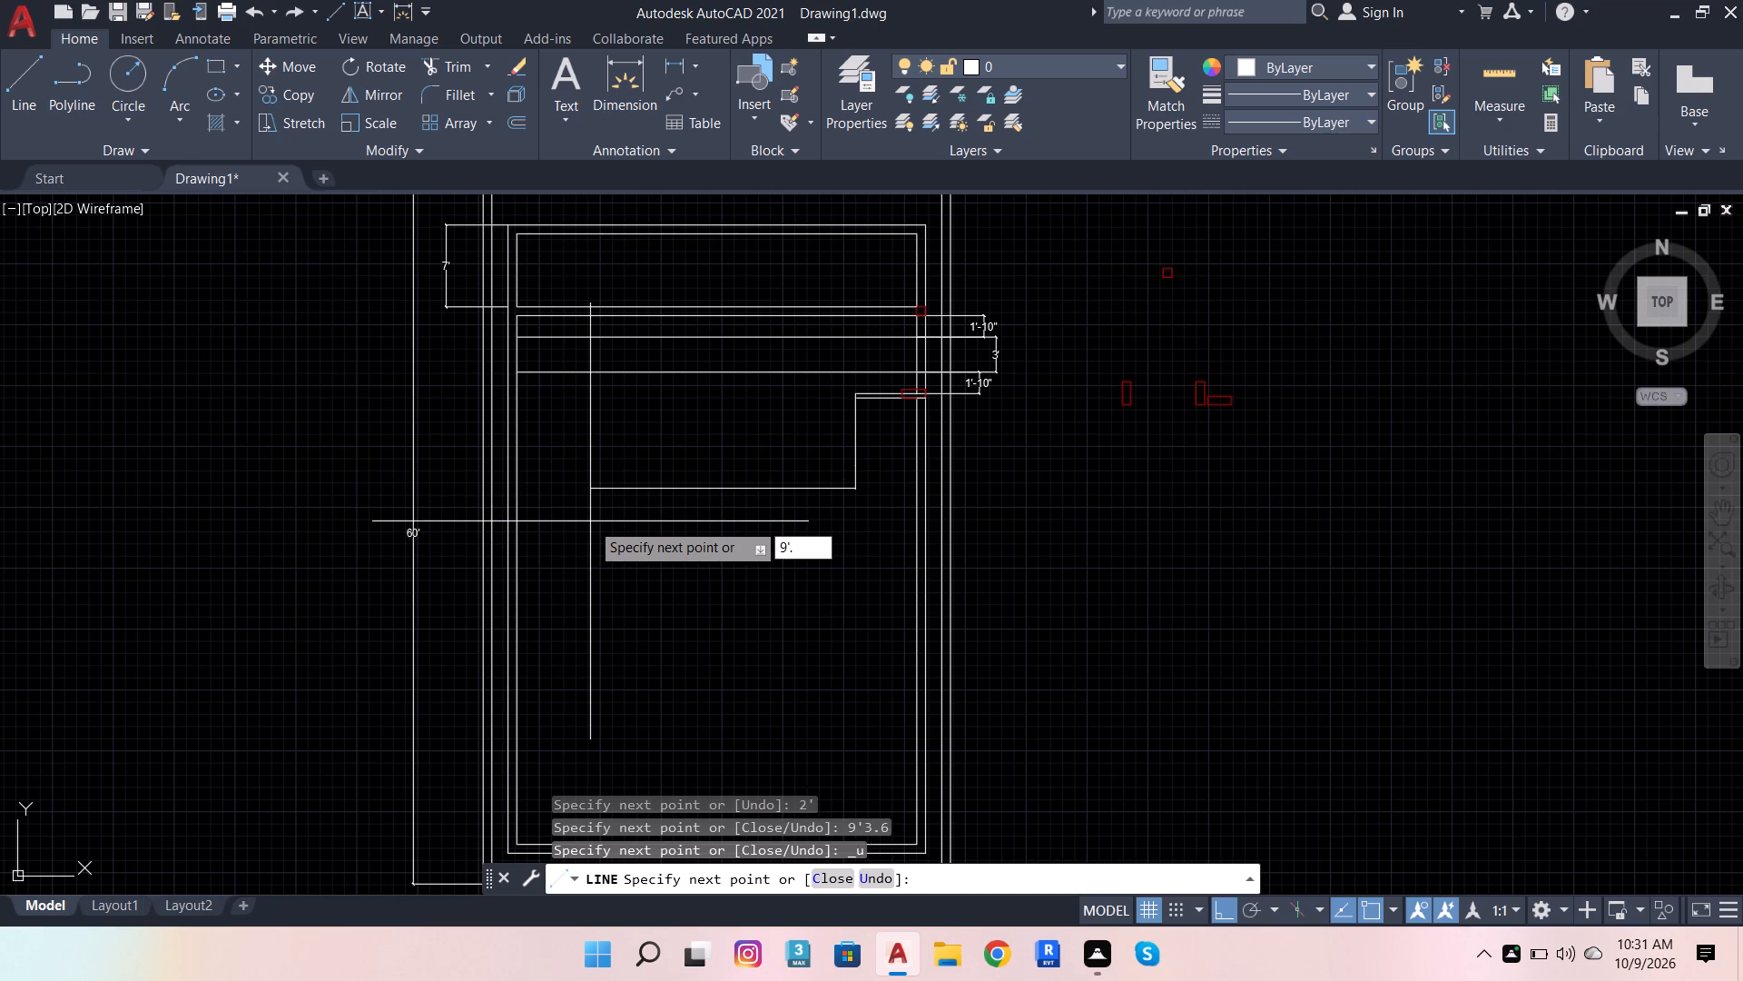
key(BackSpace)
key(3)
key(period)
key(6)
key(Return)
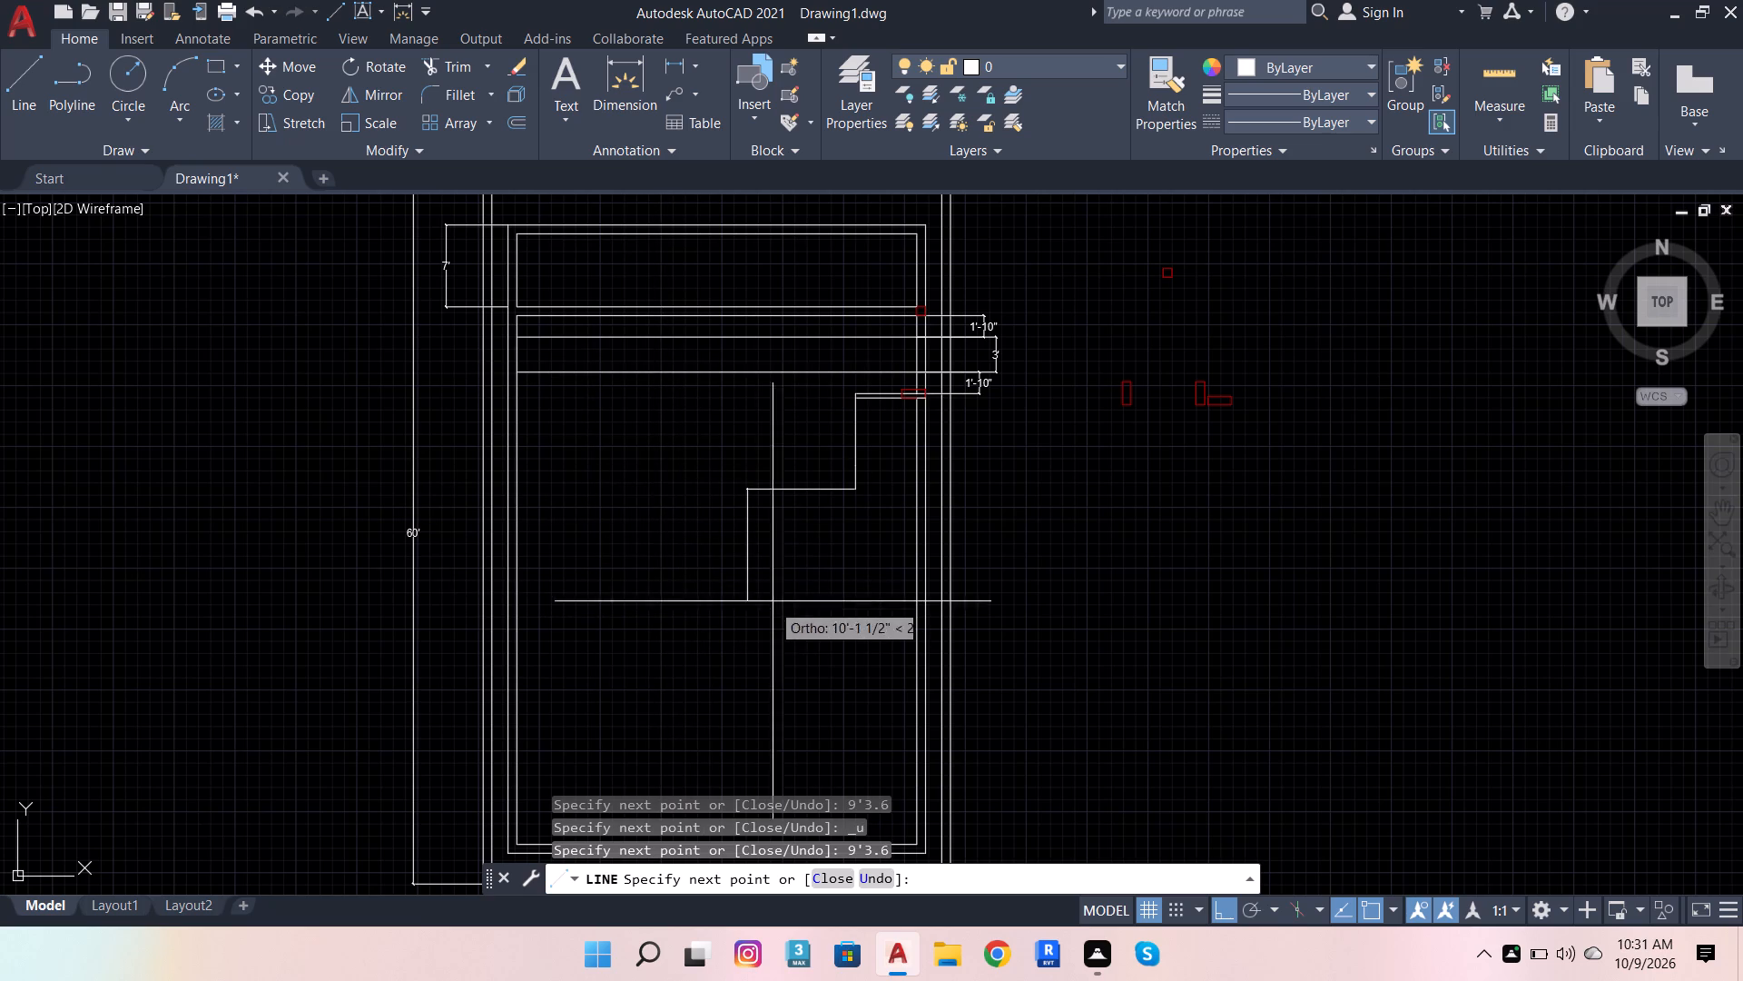
key(space)
Draw a 4'11.6" vertical line downward from the corner where the vertical and 9'3.6" horizontal lines meet.
text(l)
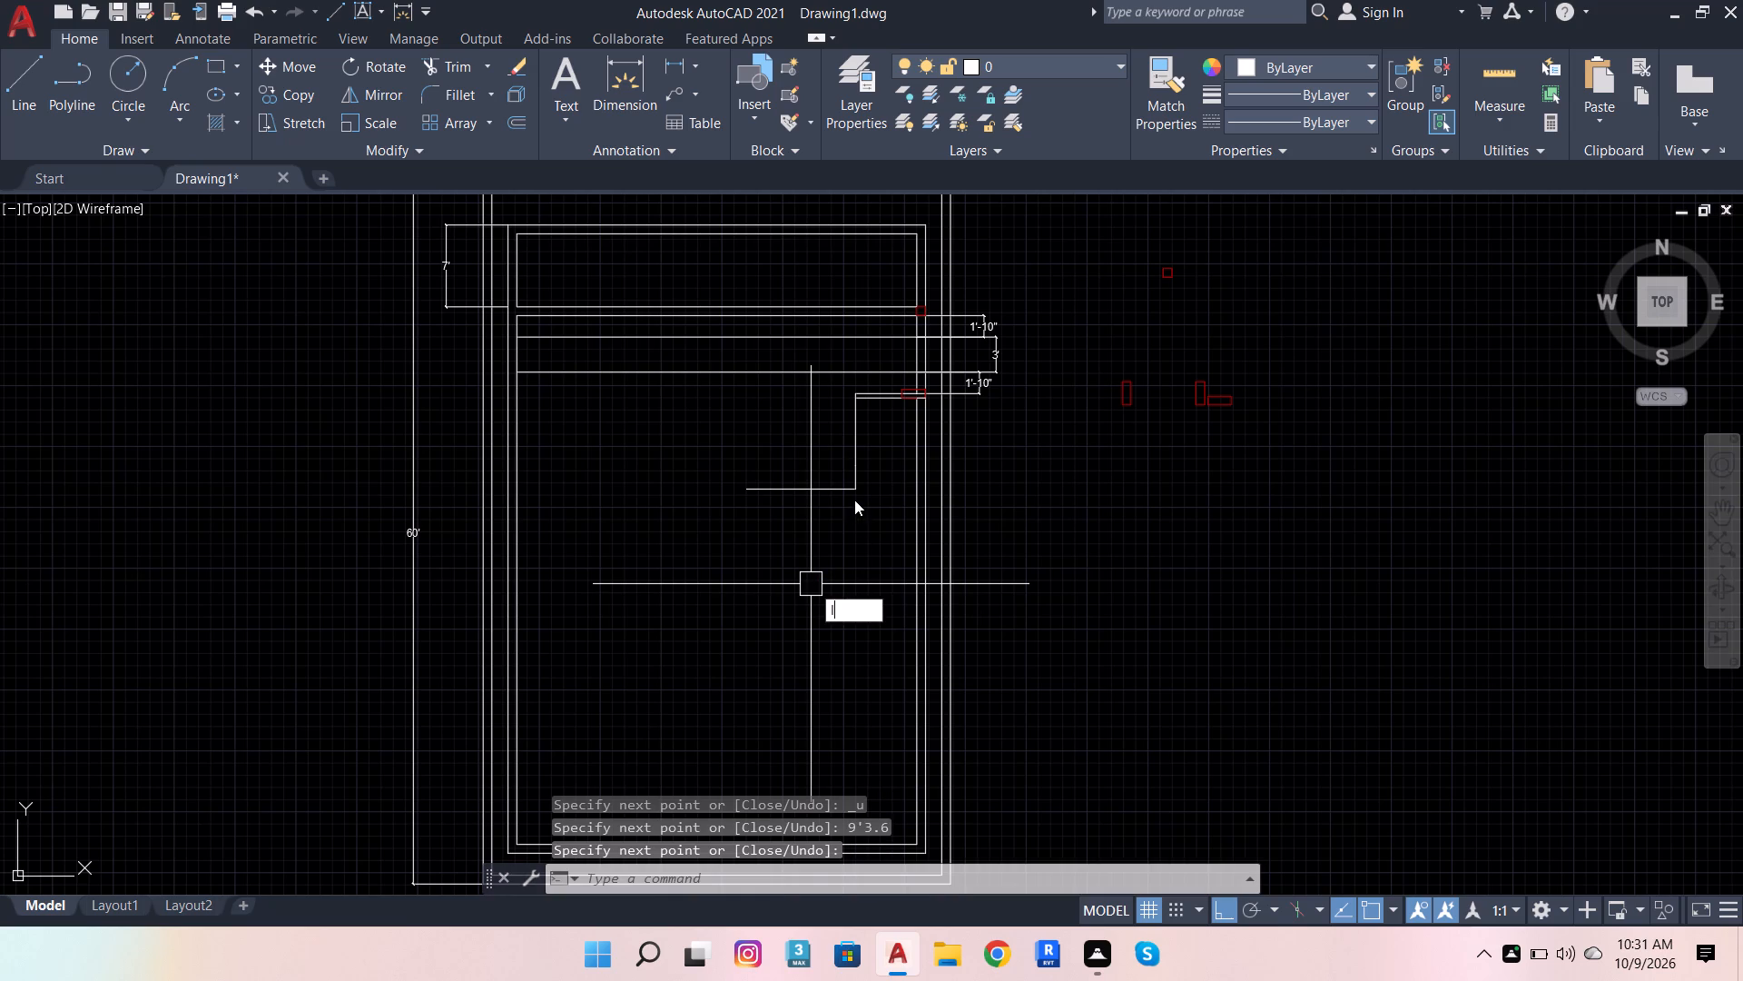
click(892, 638)
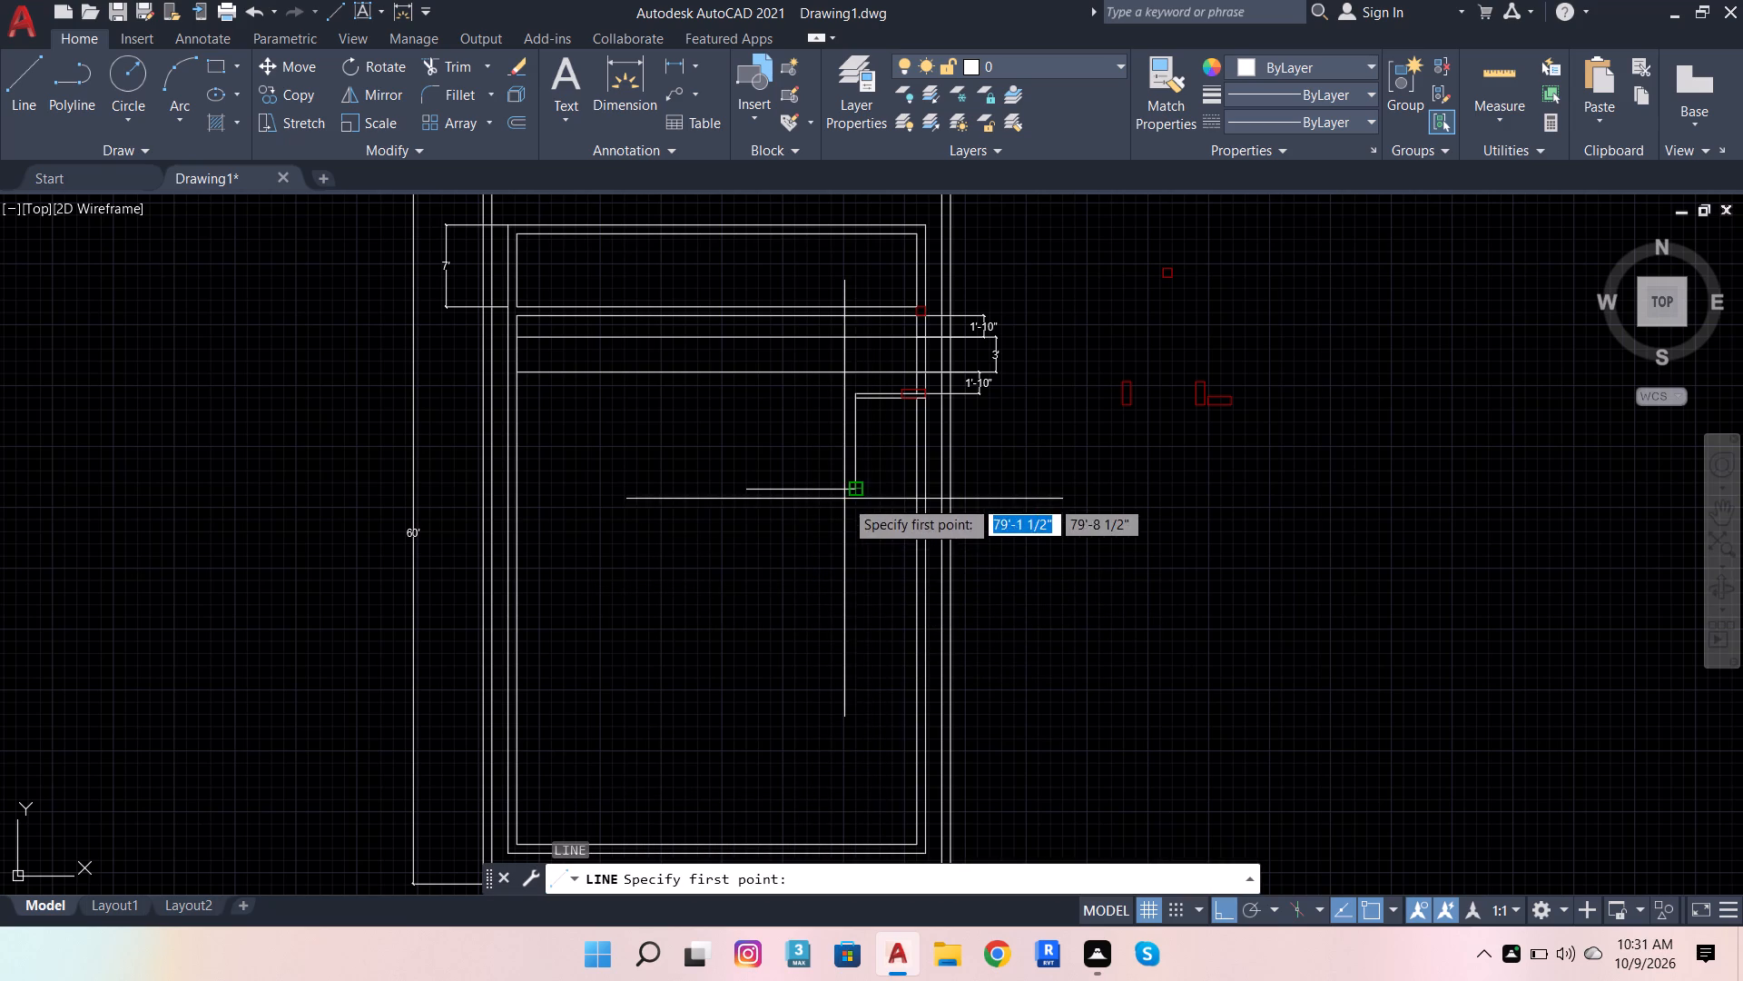
click(861, 494)
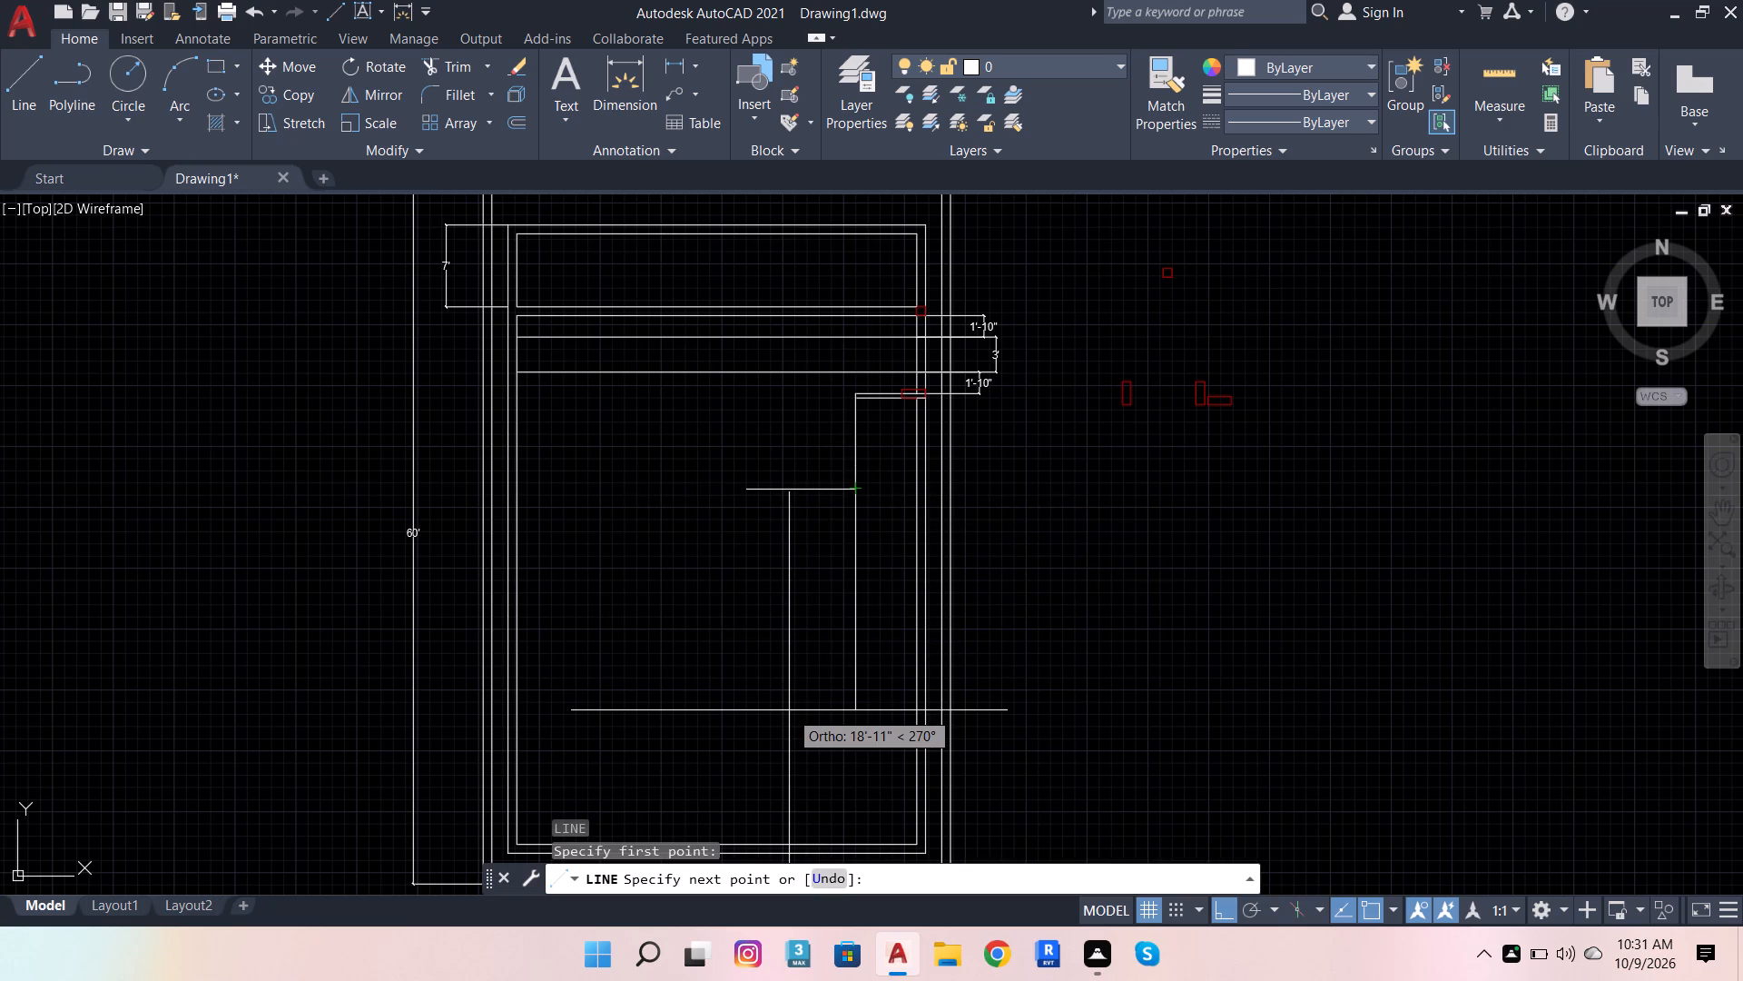
text(4')
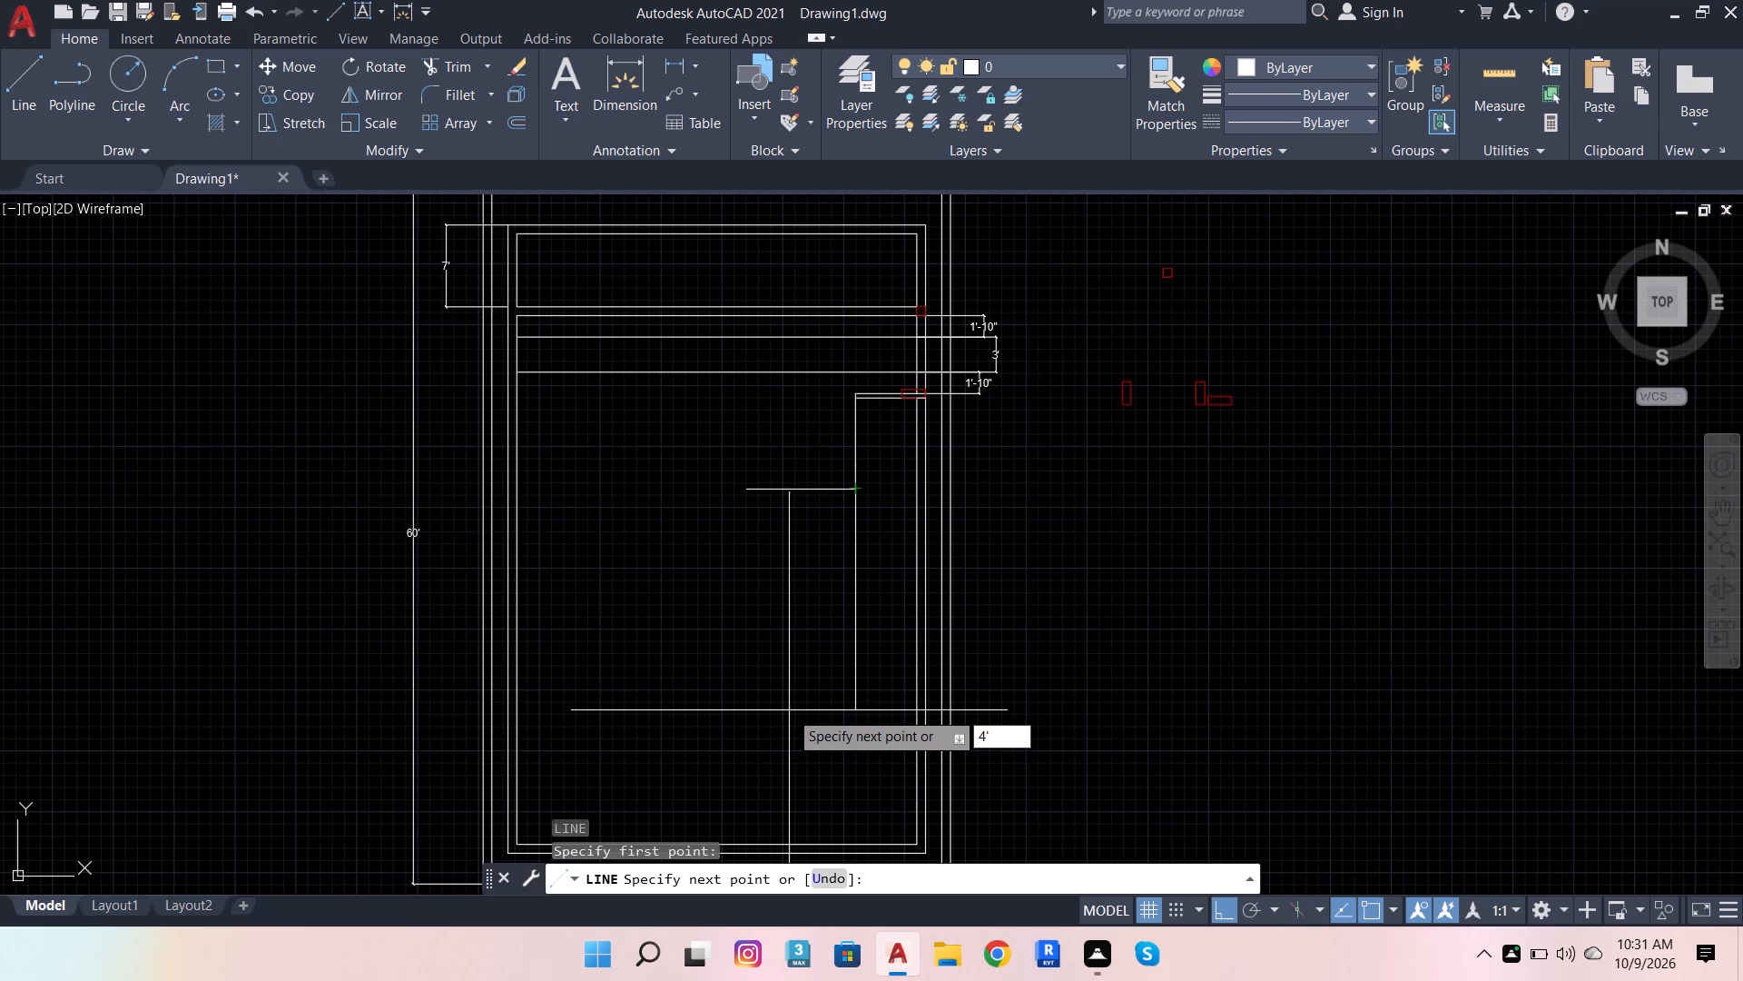
text(11.6)
key(Return)
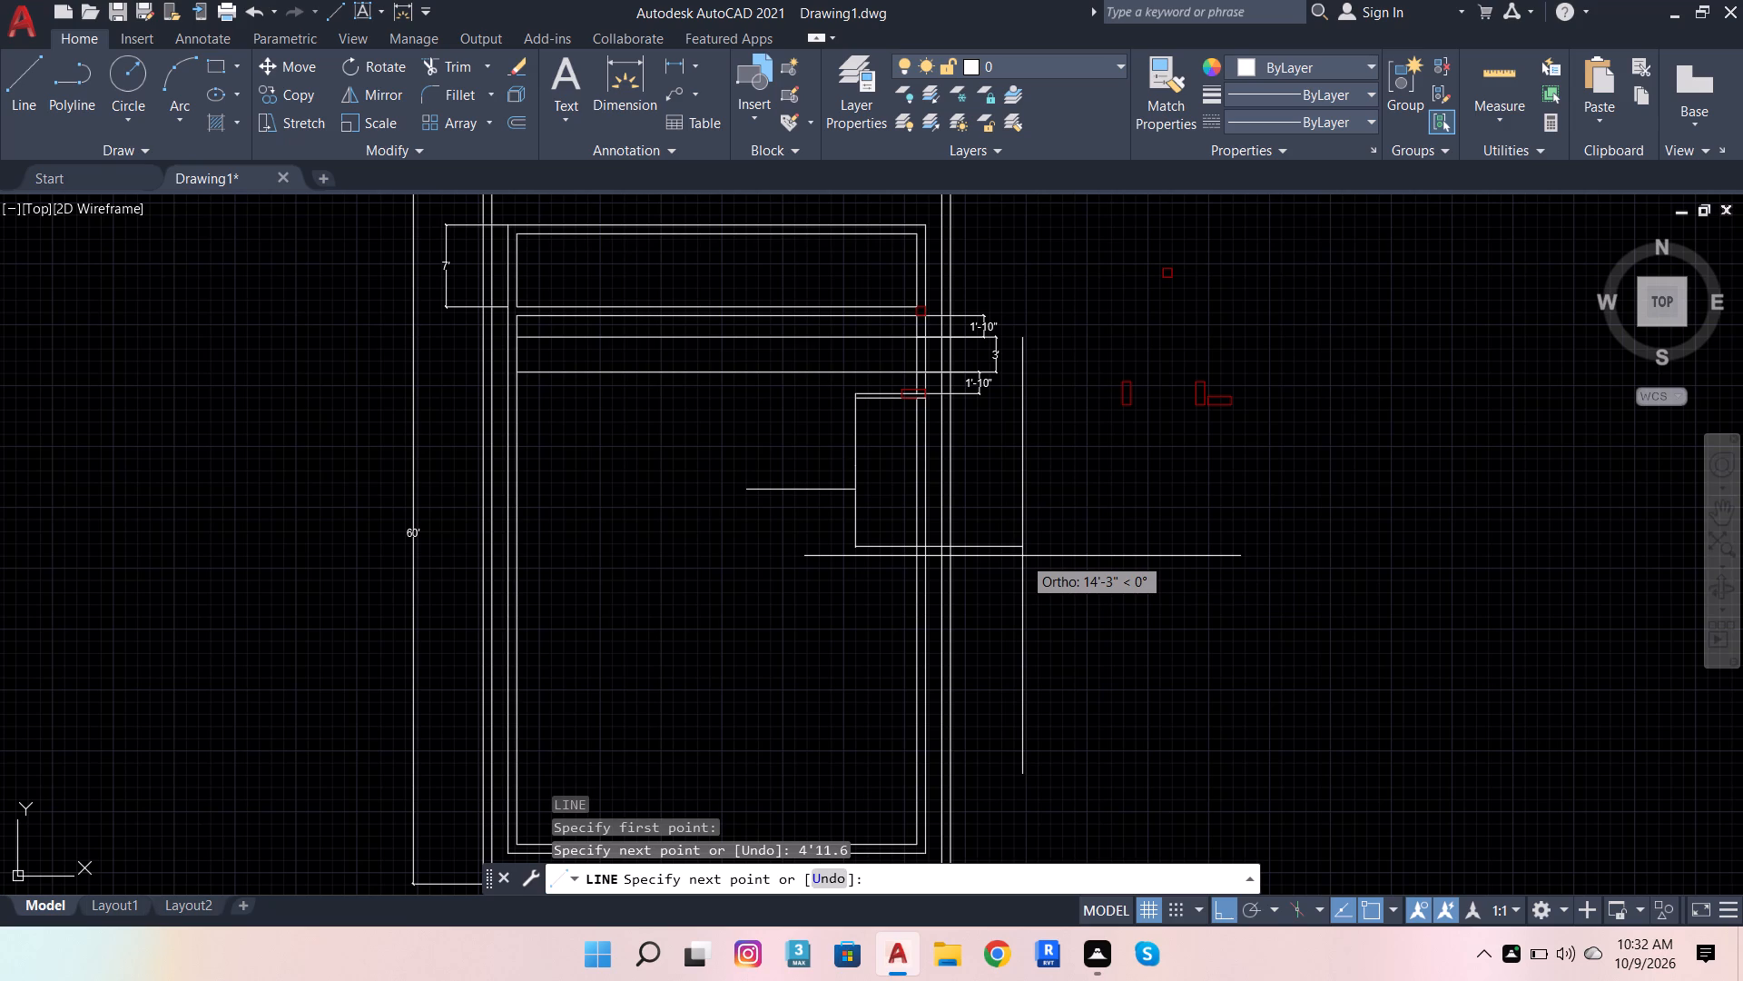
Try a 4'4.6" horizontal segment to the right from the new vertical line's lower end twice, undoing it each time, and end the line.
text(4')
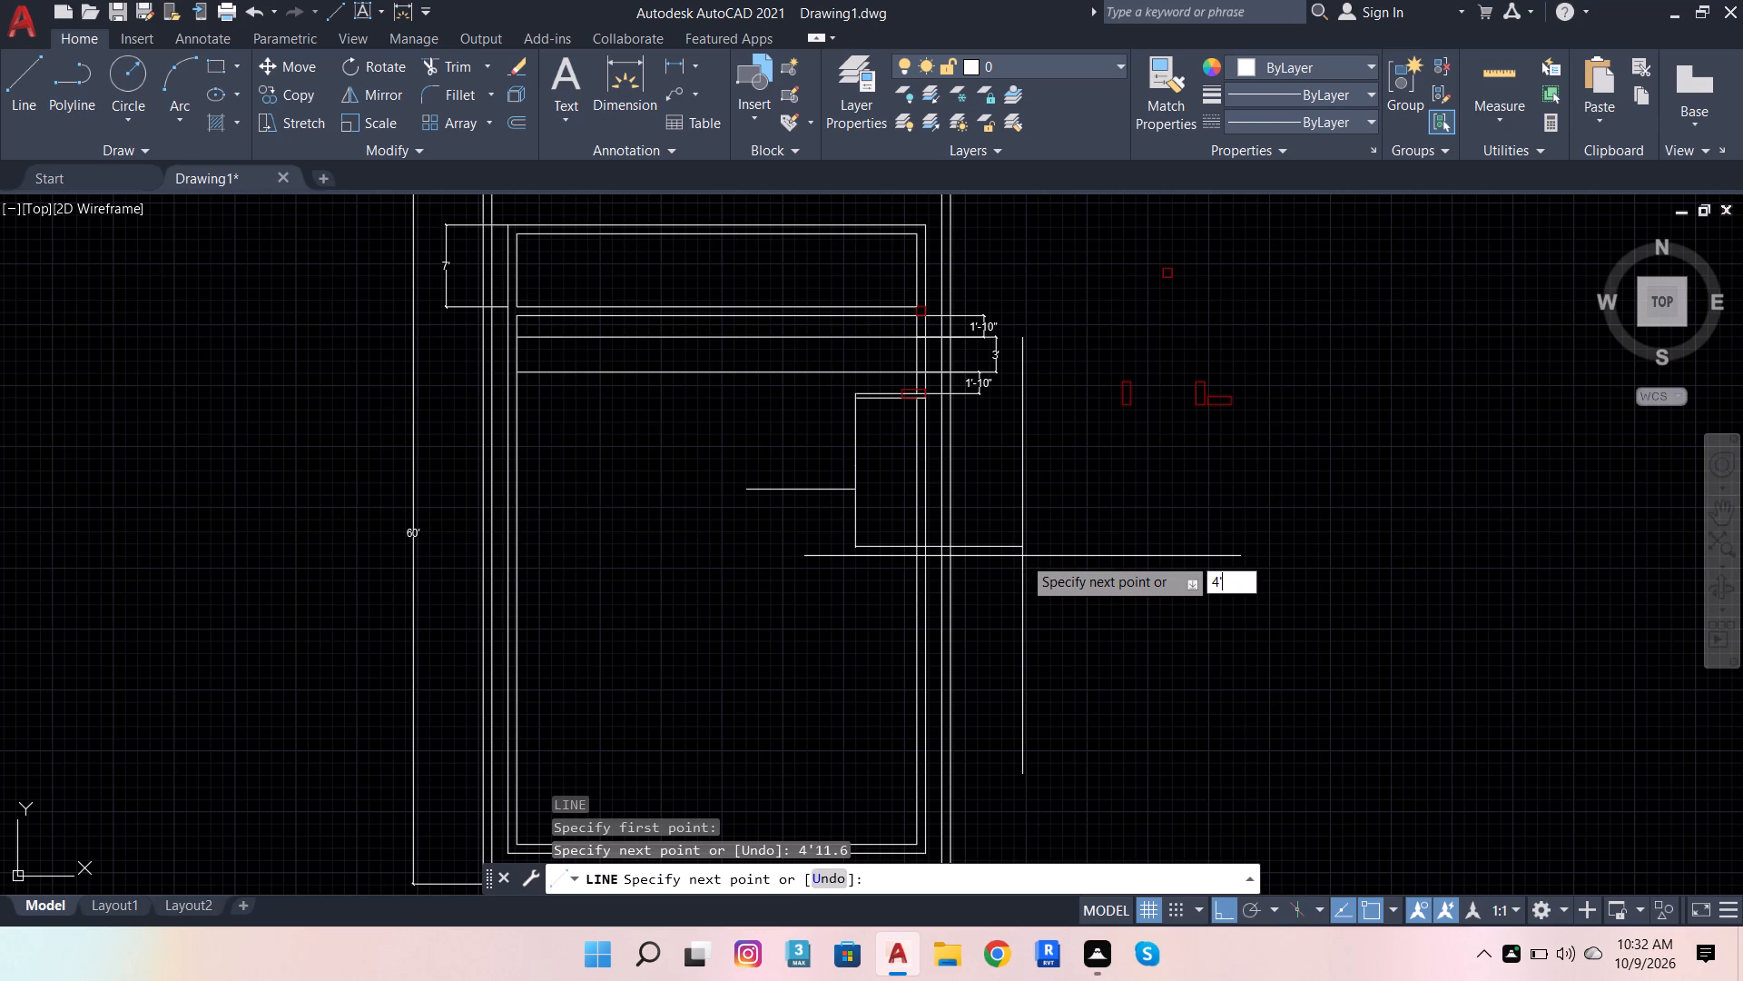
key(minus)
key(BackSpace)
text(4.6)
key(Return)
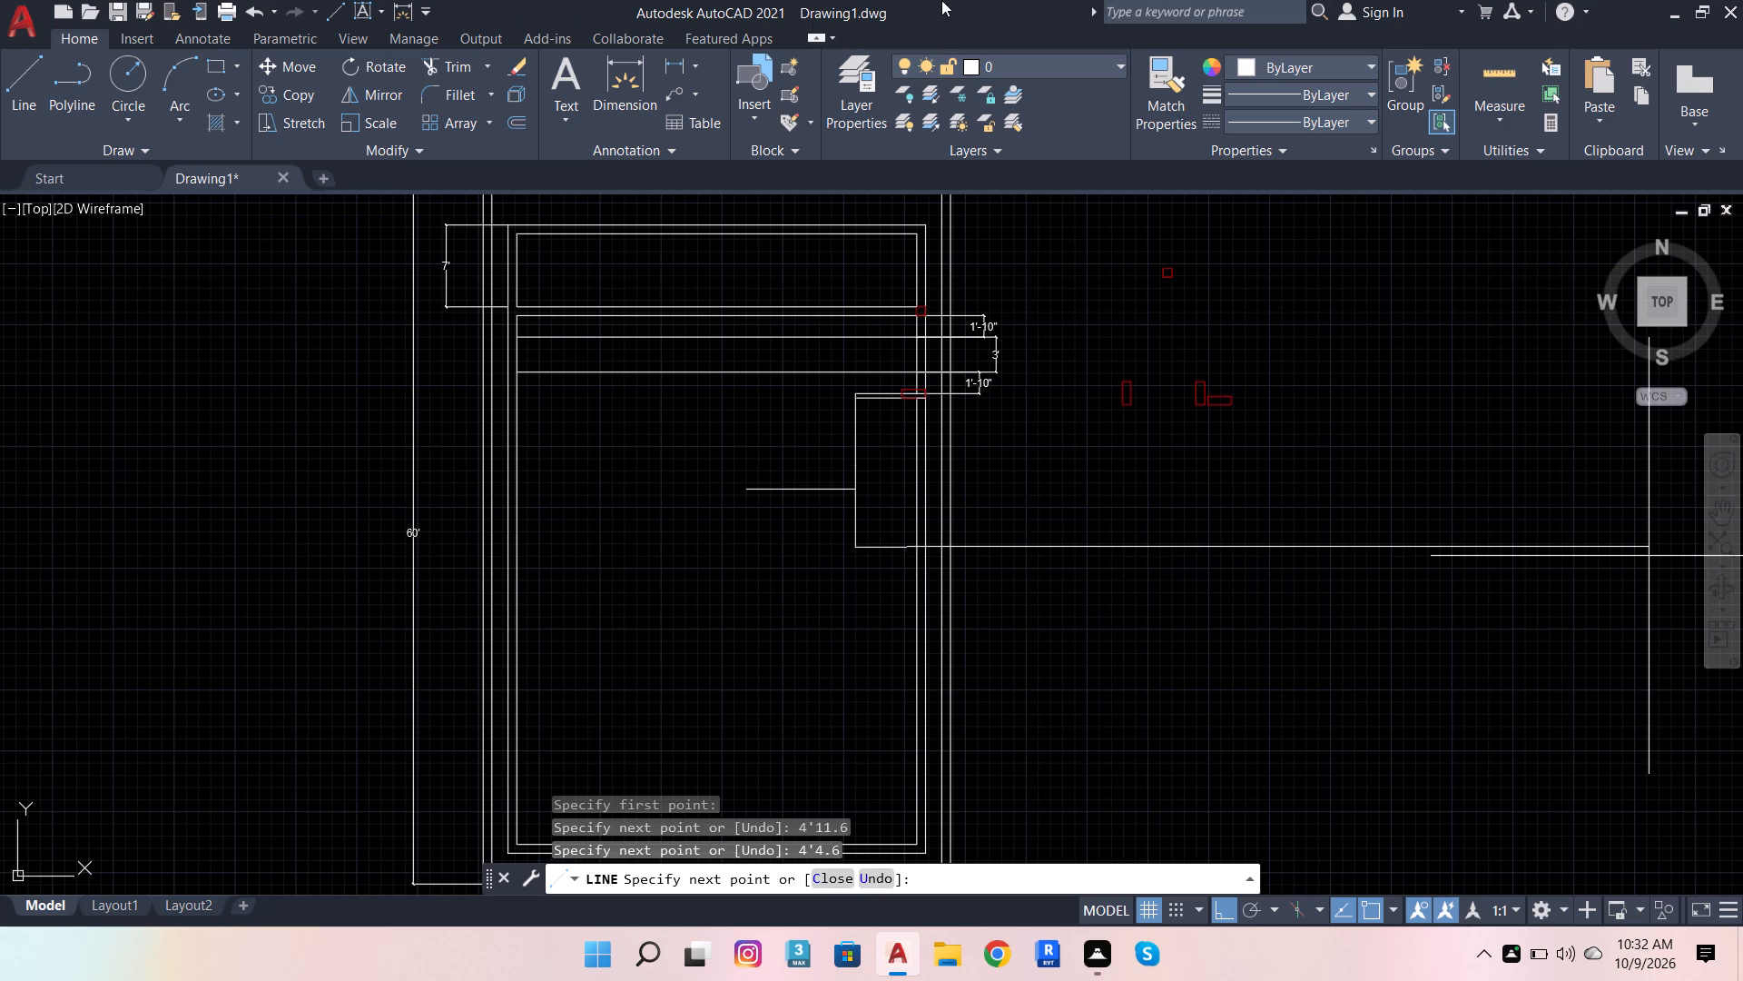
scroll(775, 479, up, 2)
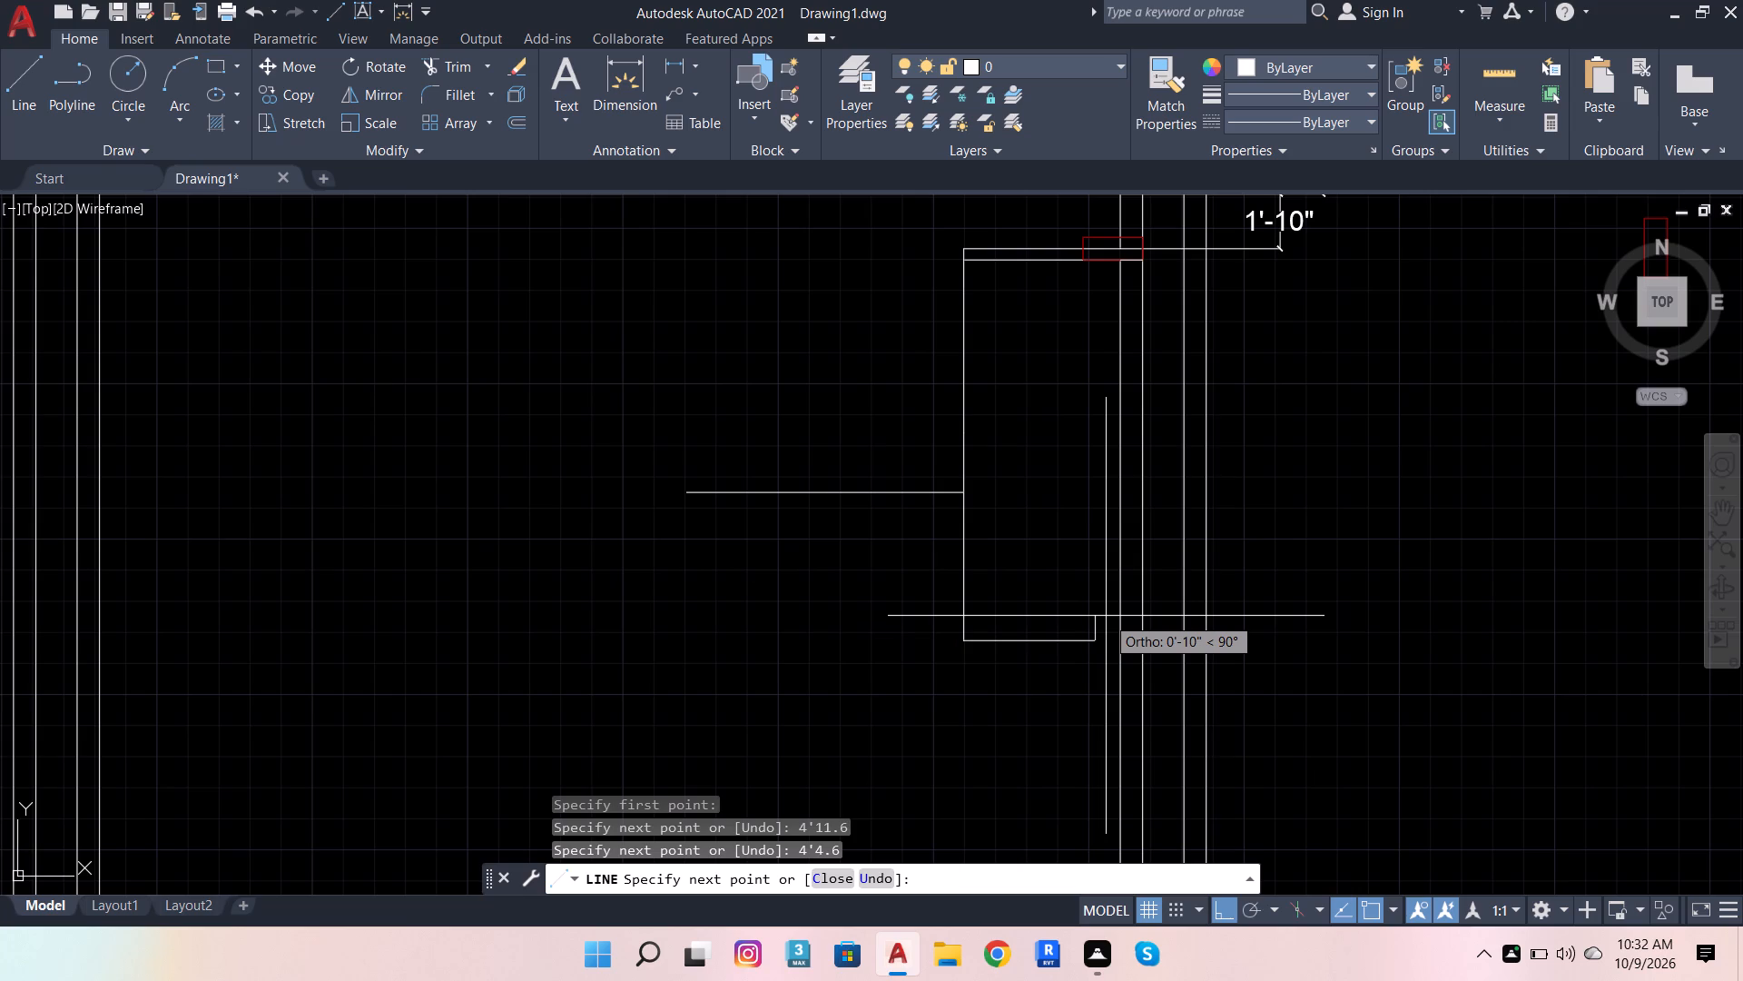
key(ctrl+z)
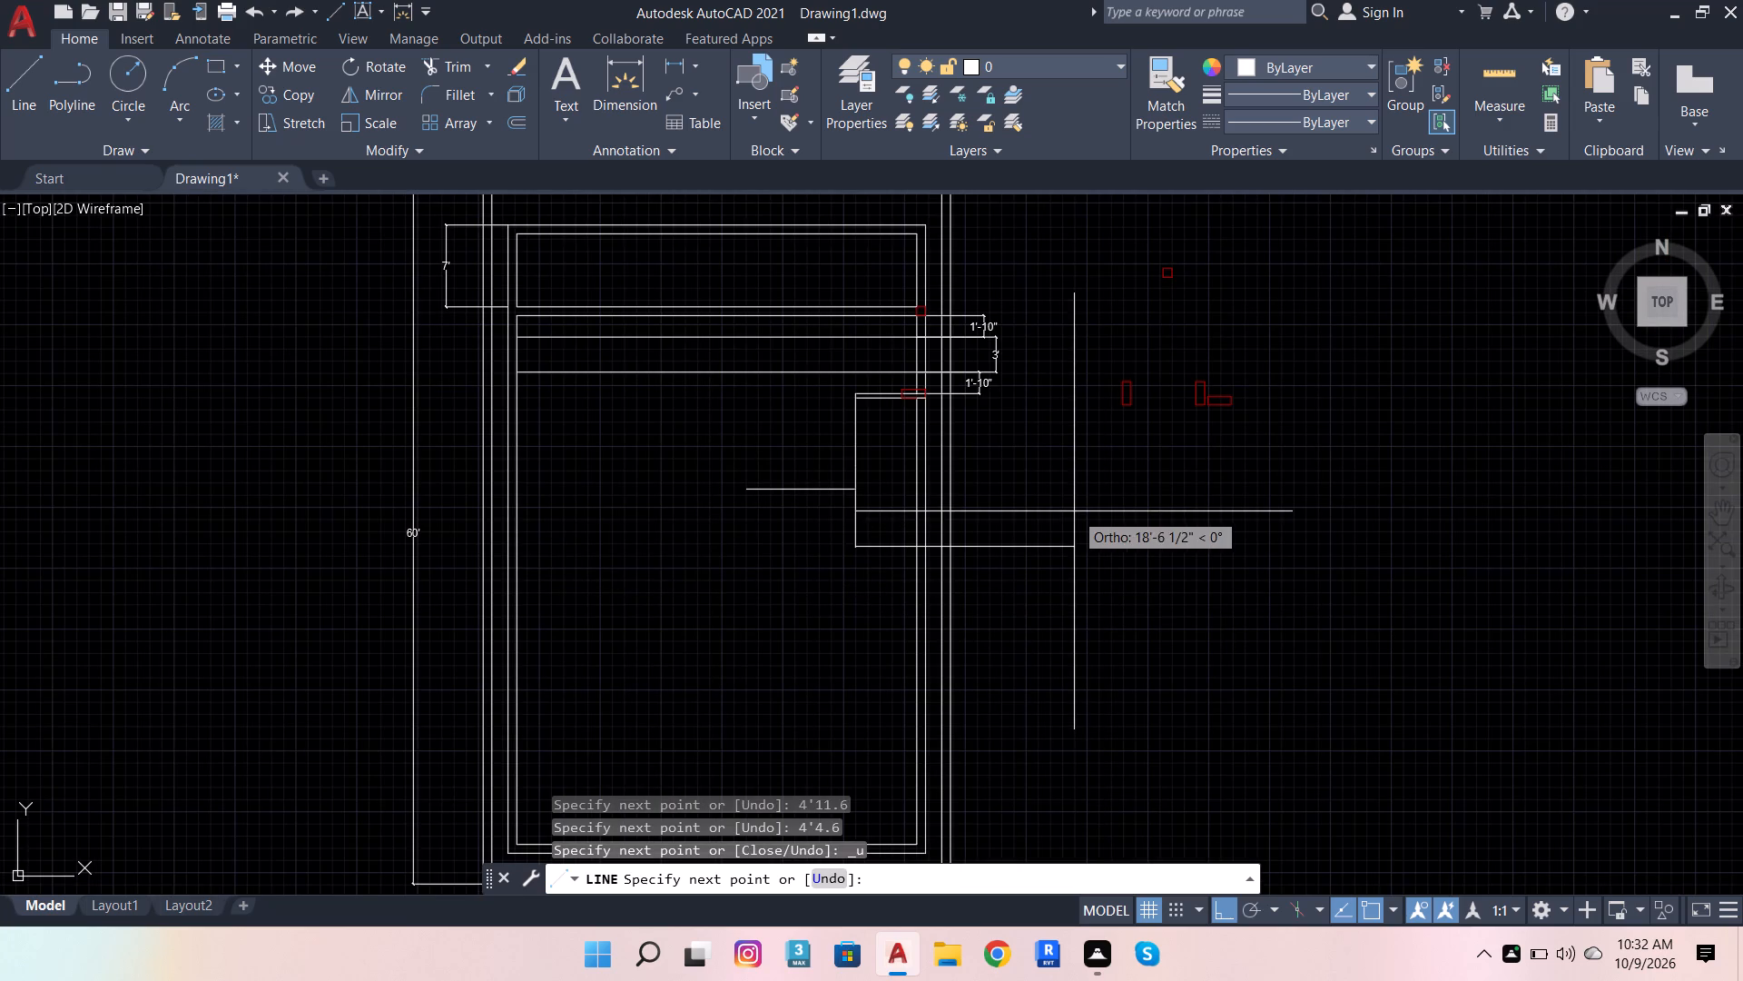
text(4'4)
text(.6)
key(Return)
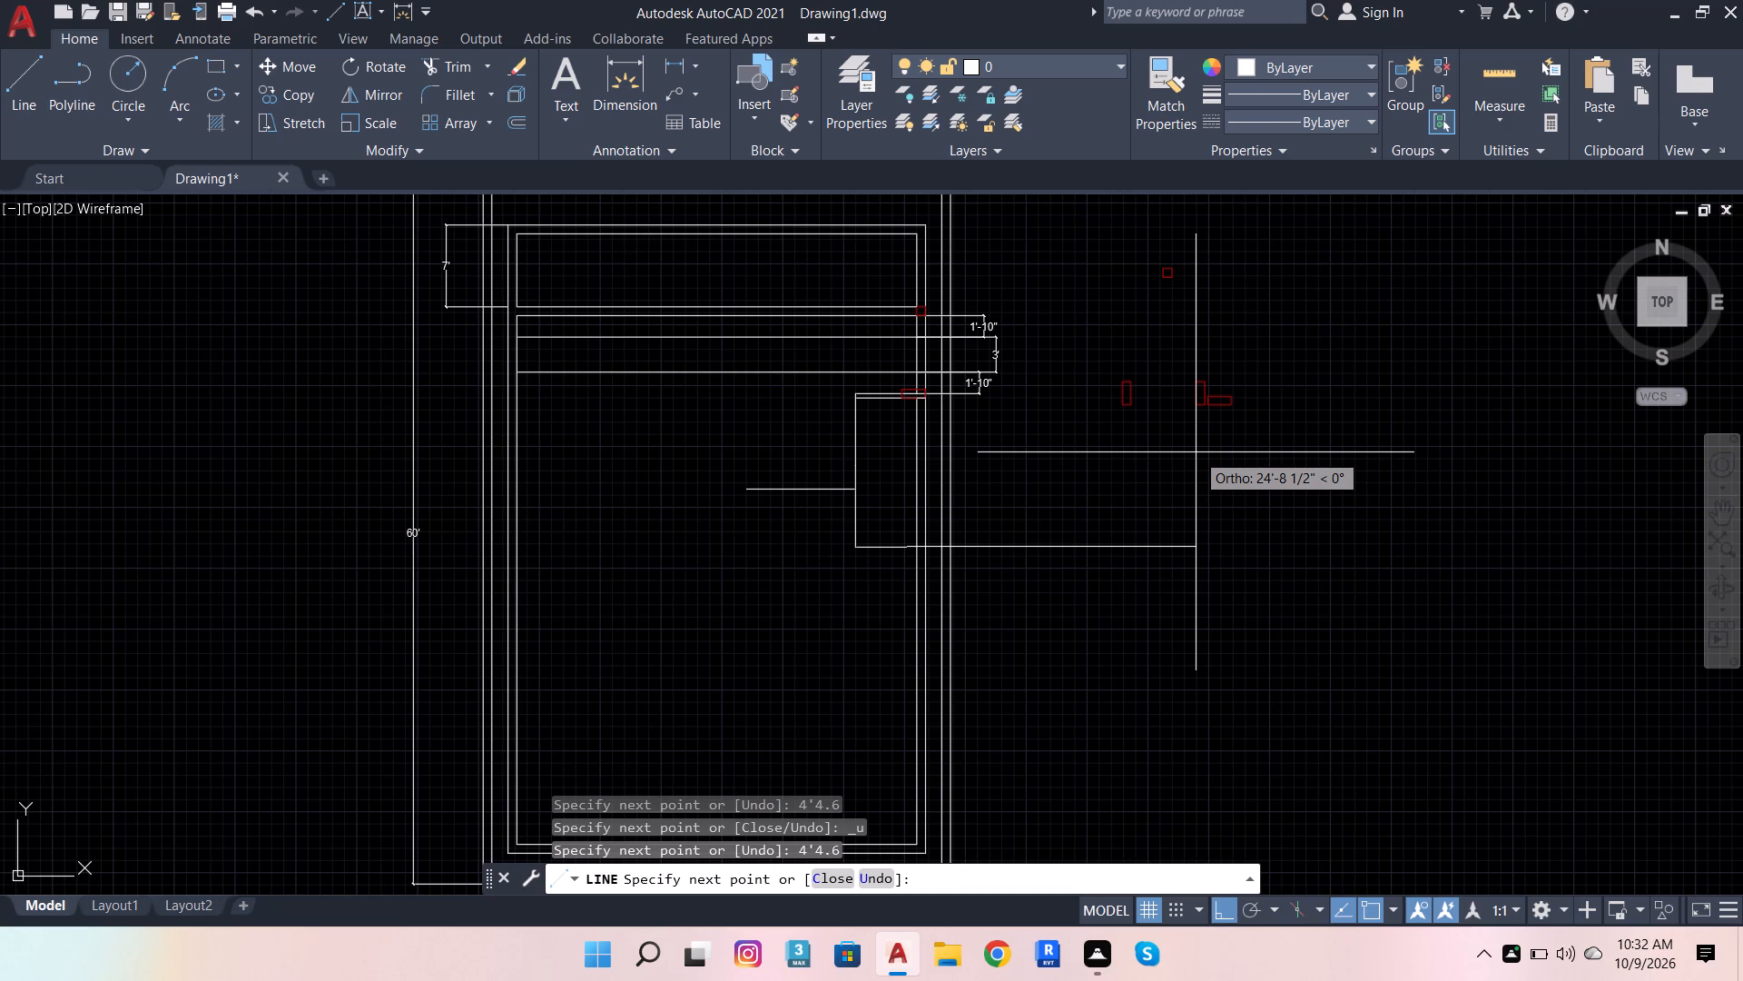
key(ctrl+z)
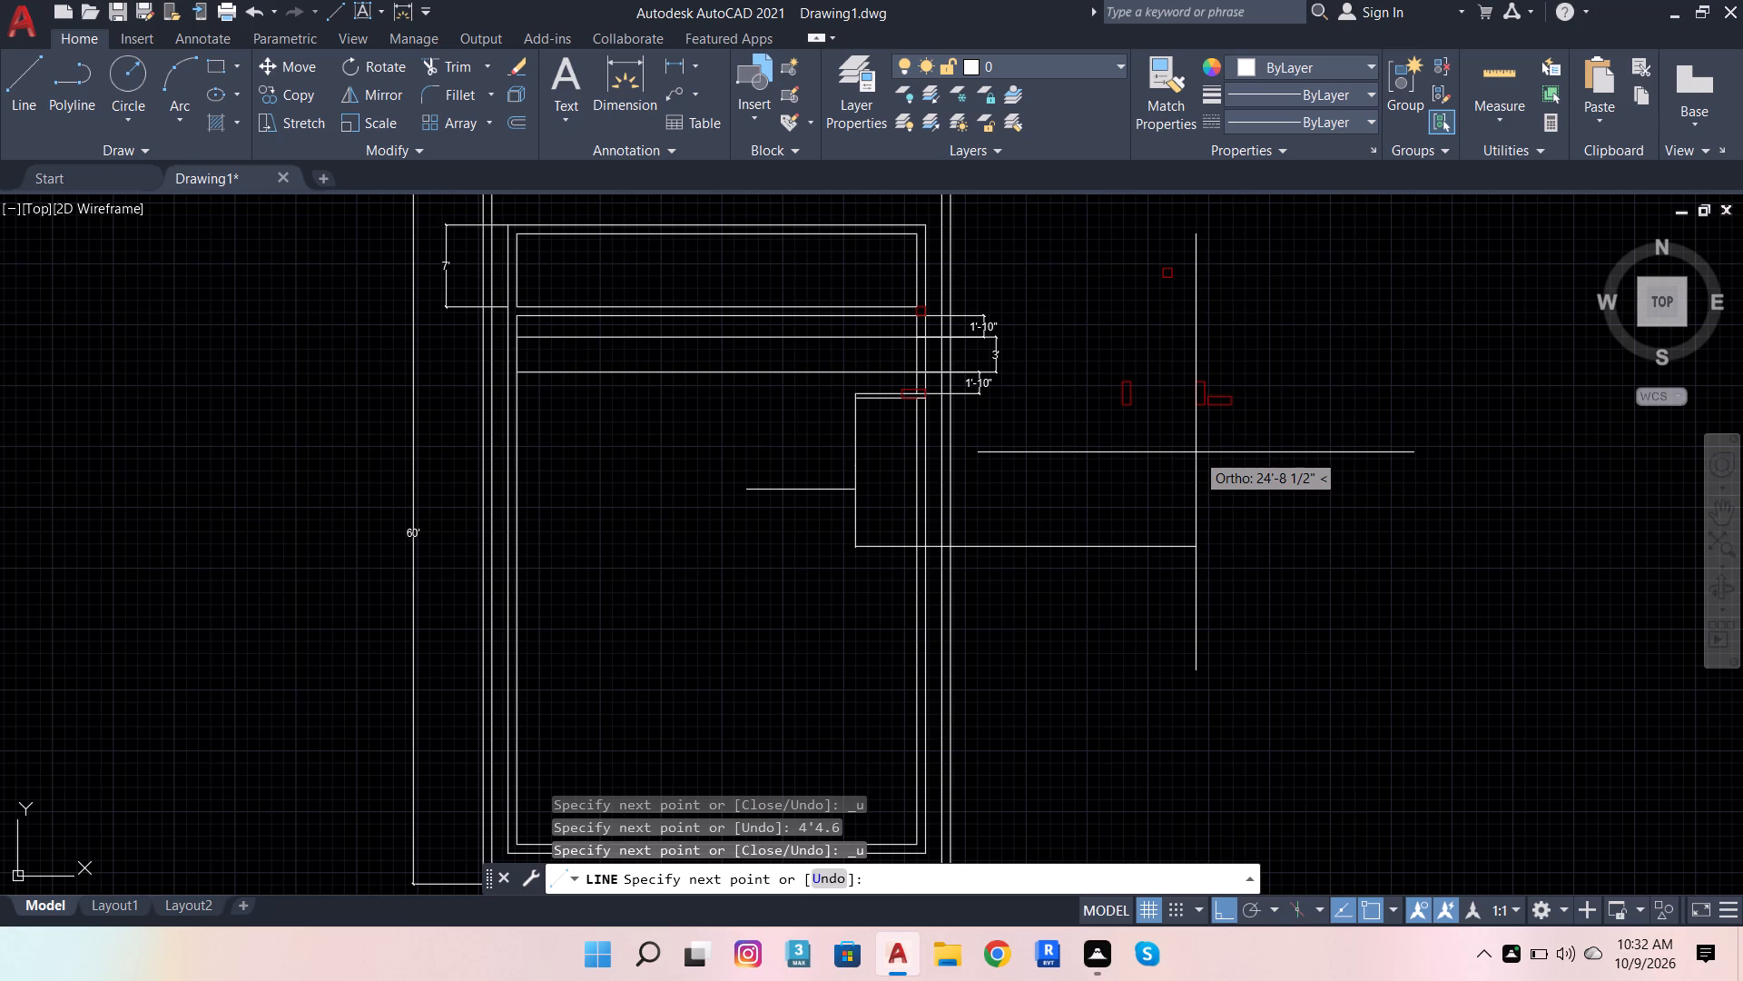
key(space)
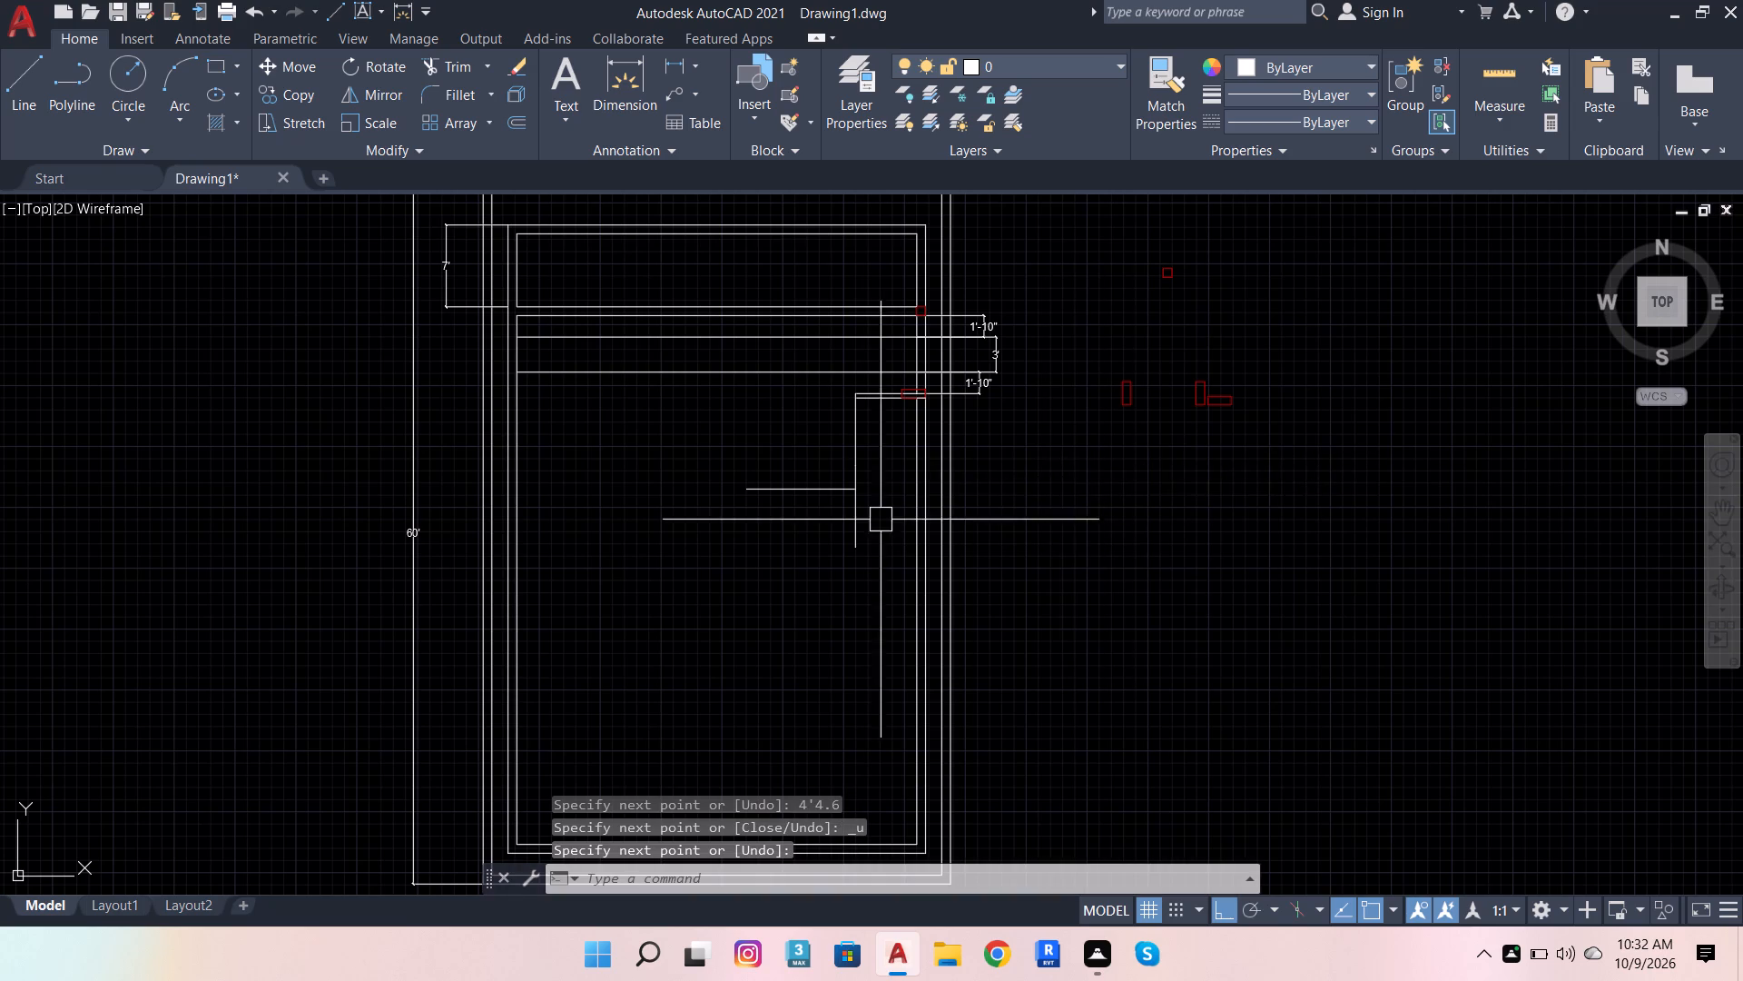
Offset the vertical line's 6'2" and 2' segments 9" to the right to form the wall's second face.
scroll(849, 443, up, 3)
click(871, 359)
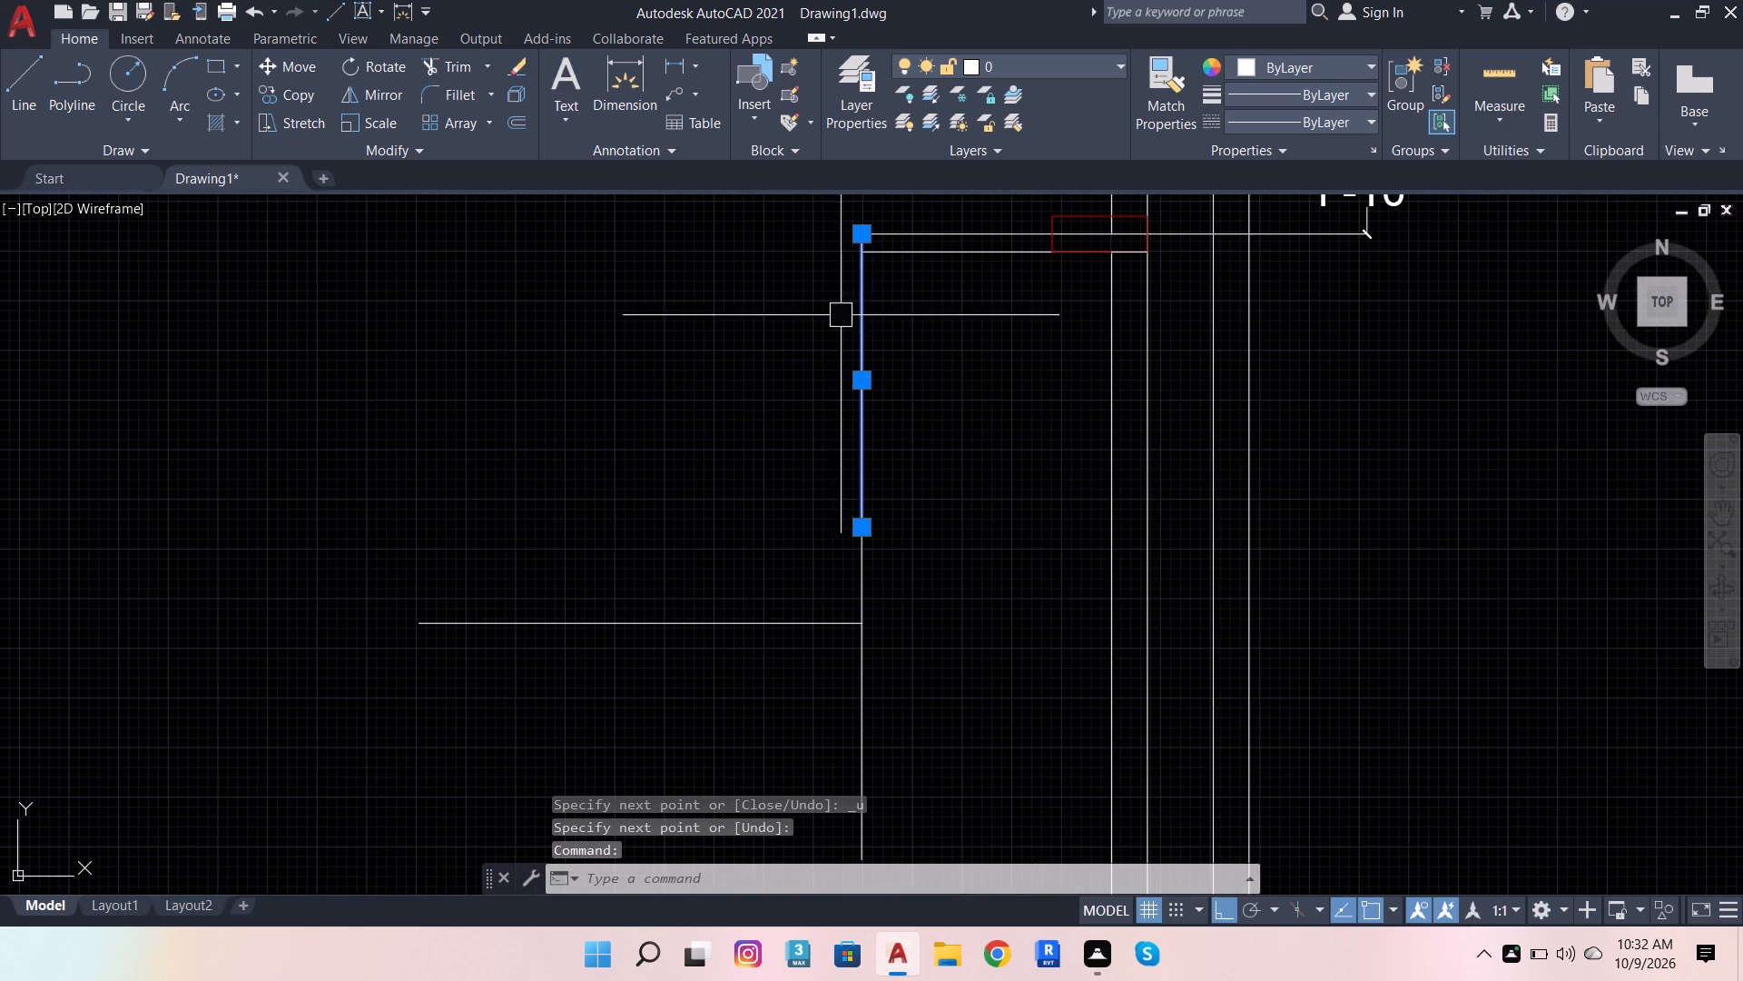
click(521, 120)
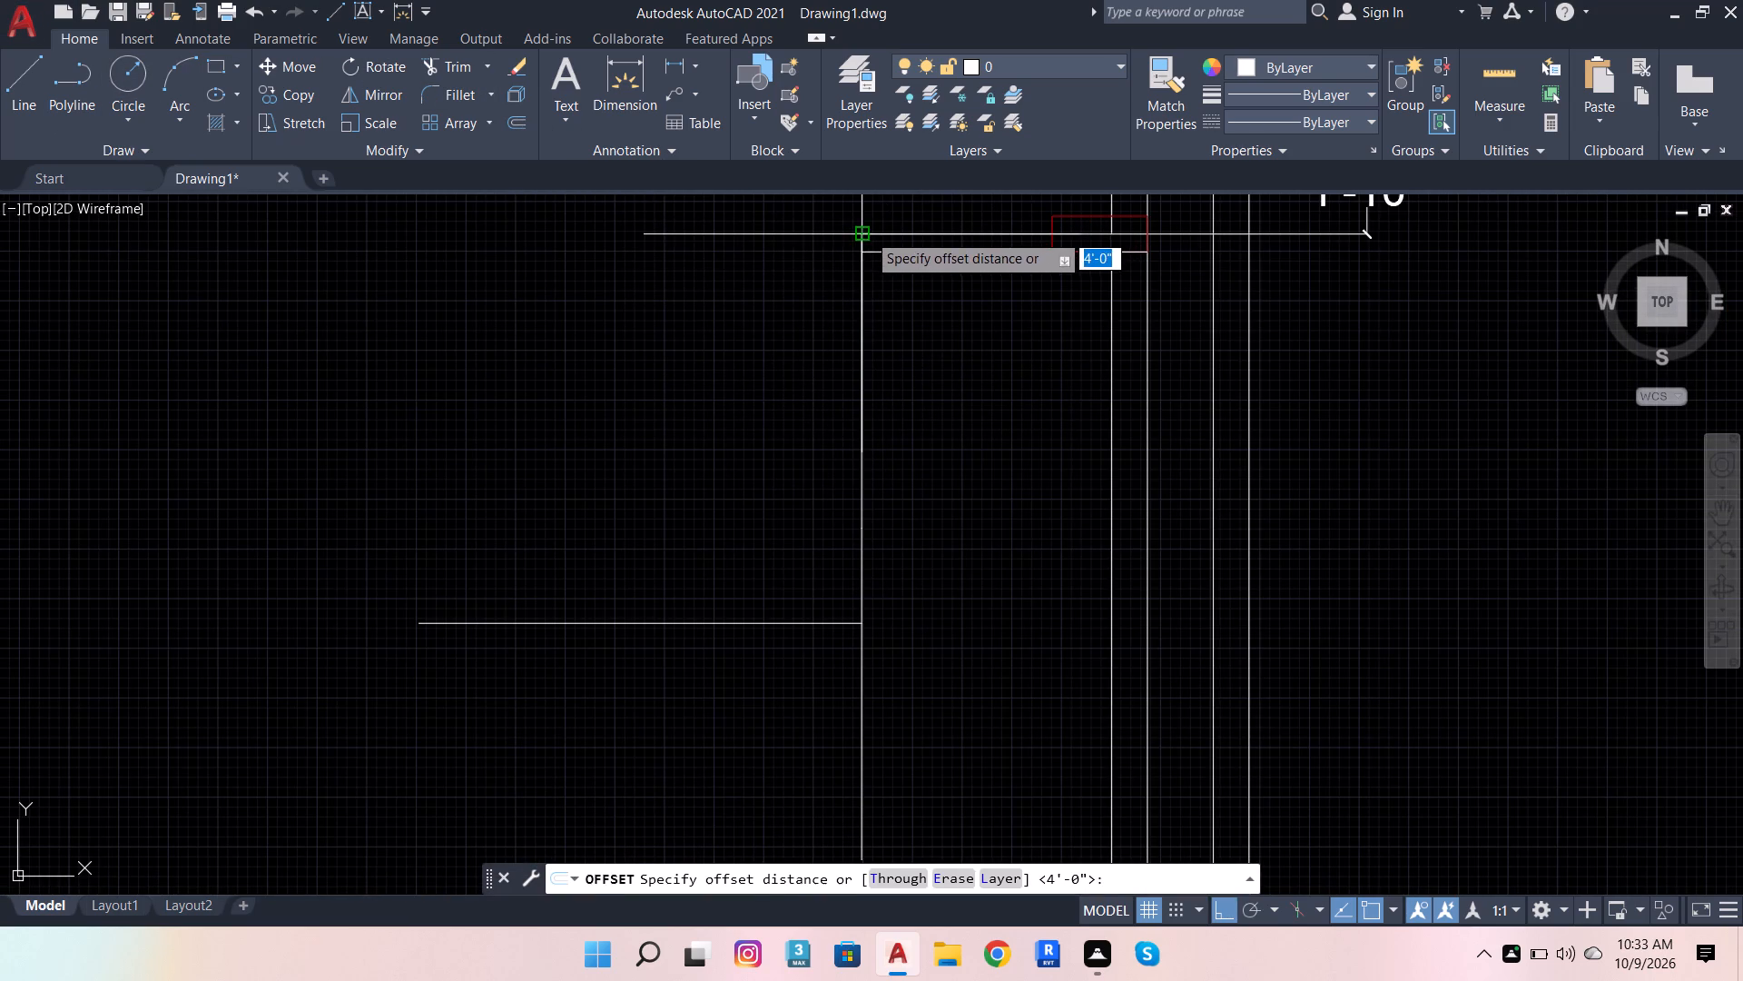
click(867, 233)
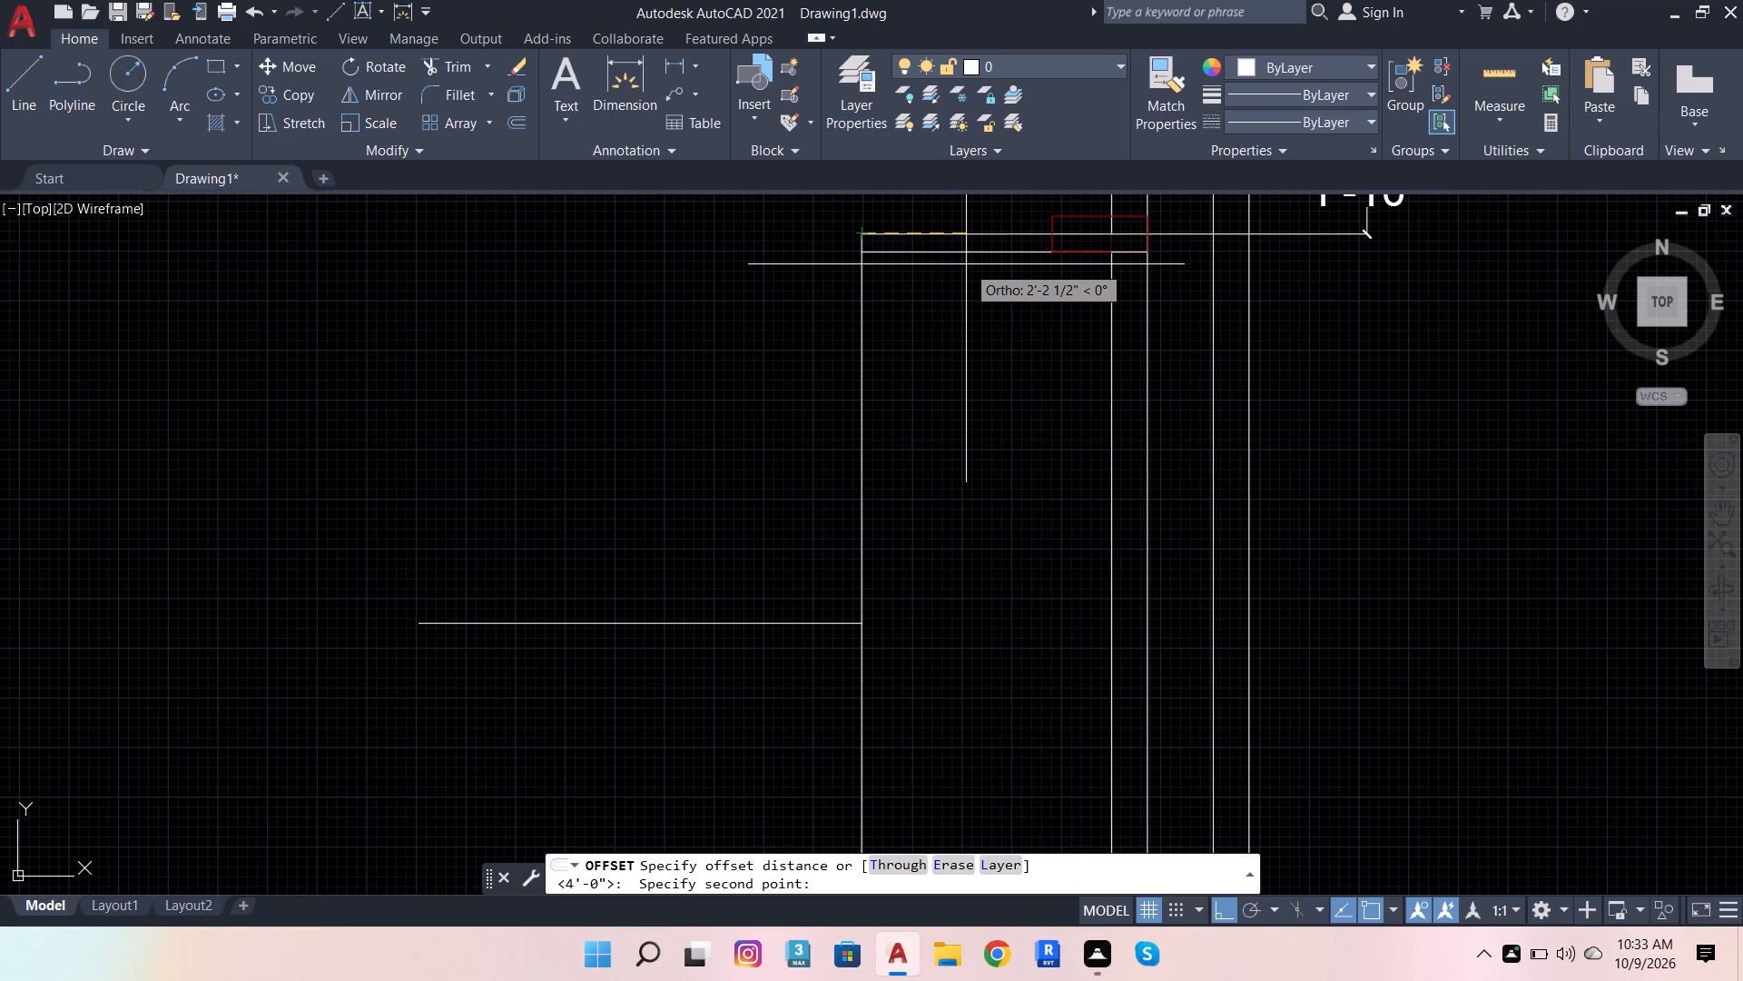
text(4.5)
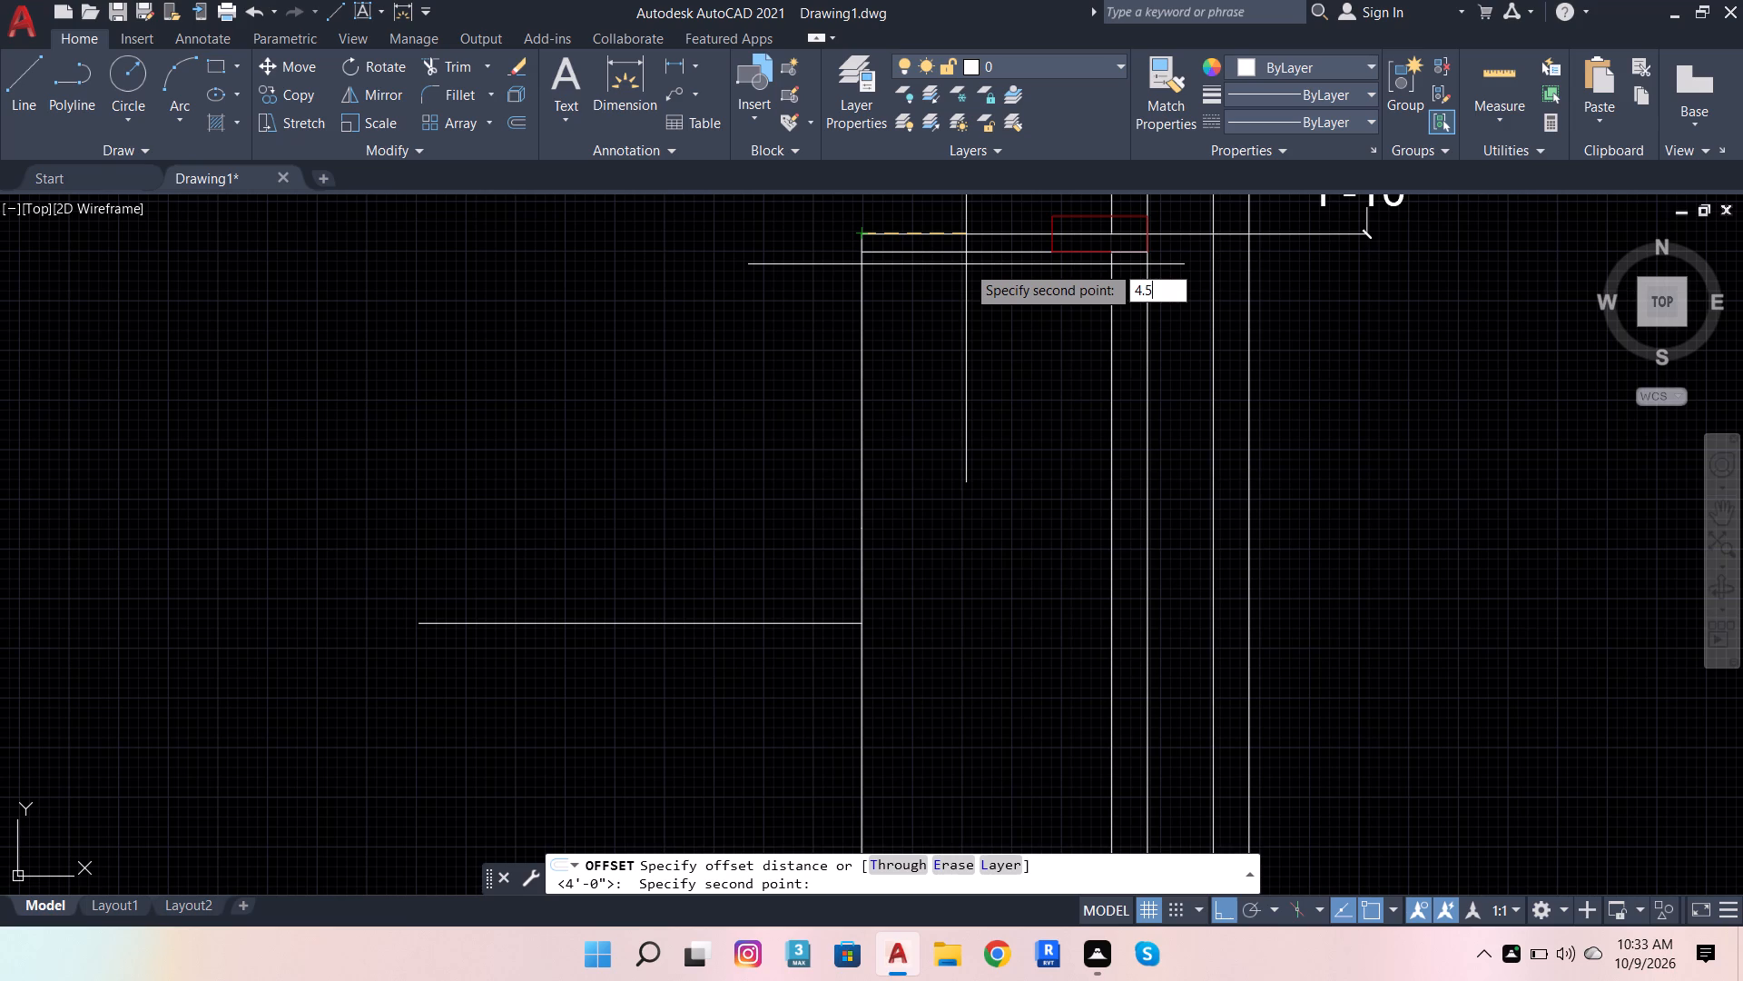
key(BackSpace)
key(BackSpace)
key(BackSpace)
key(BackSpace)
key(9)
key(Return)
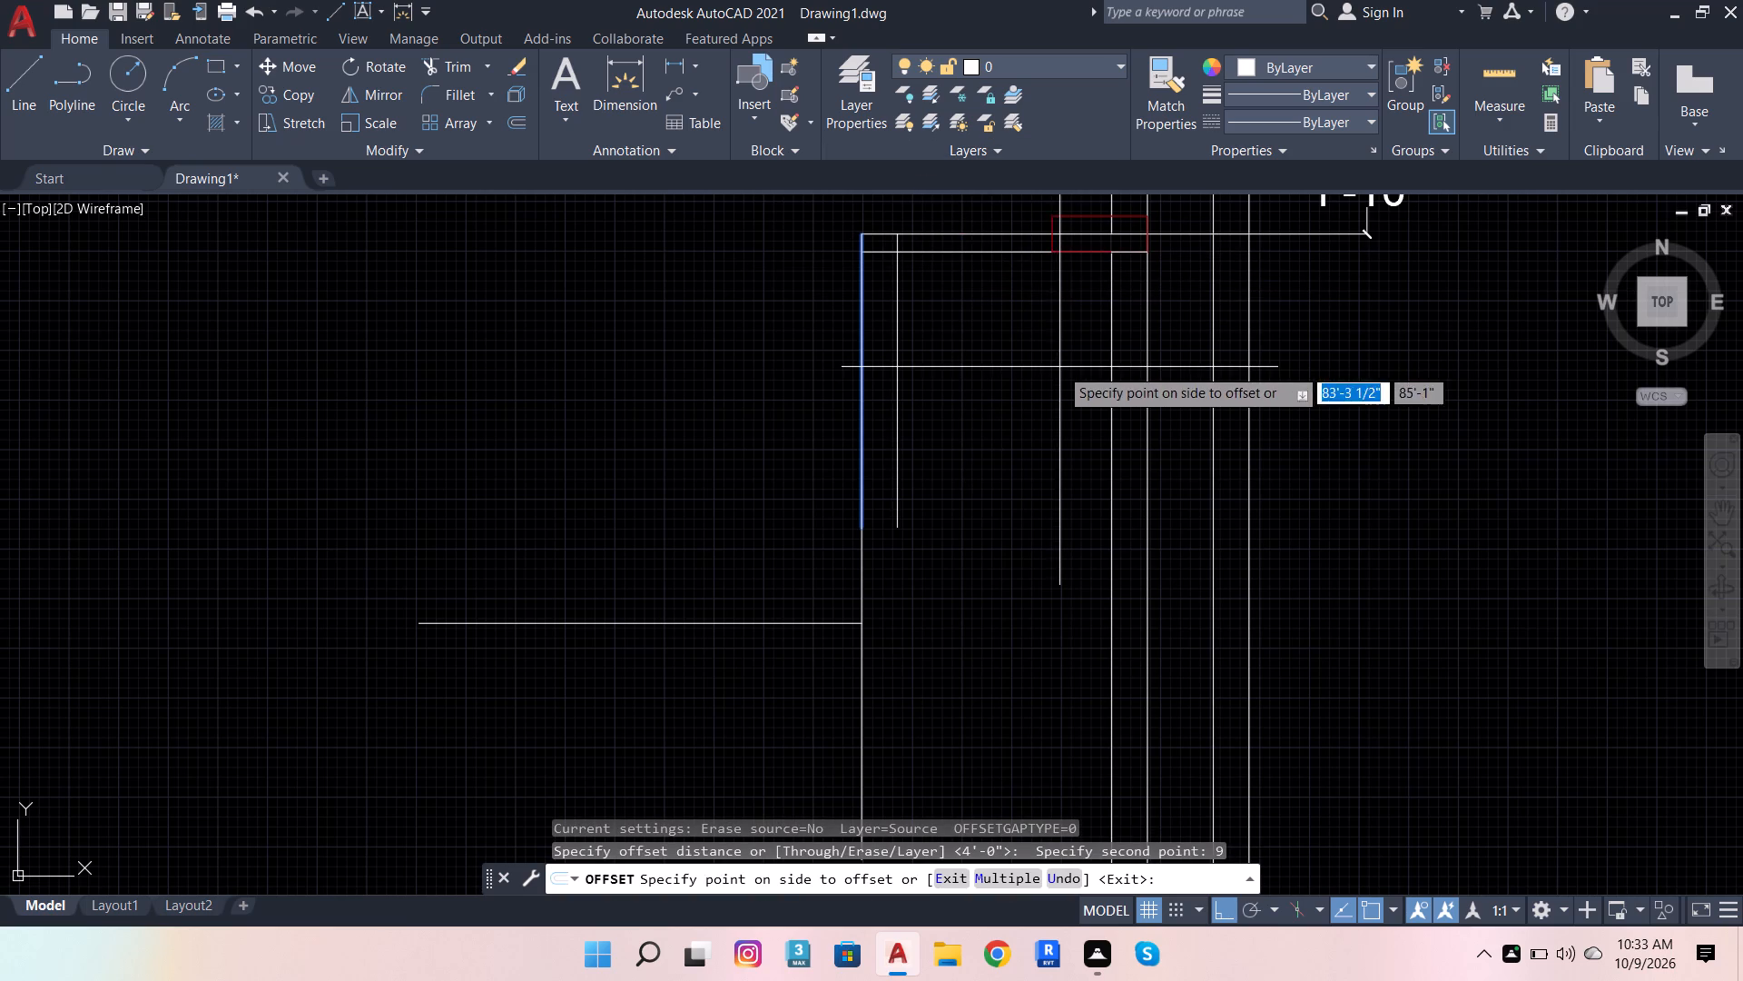
click(1059, 367)
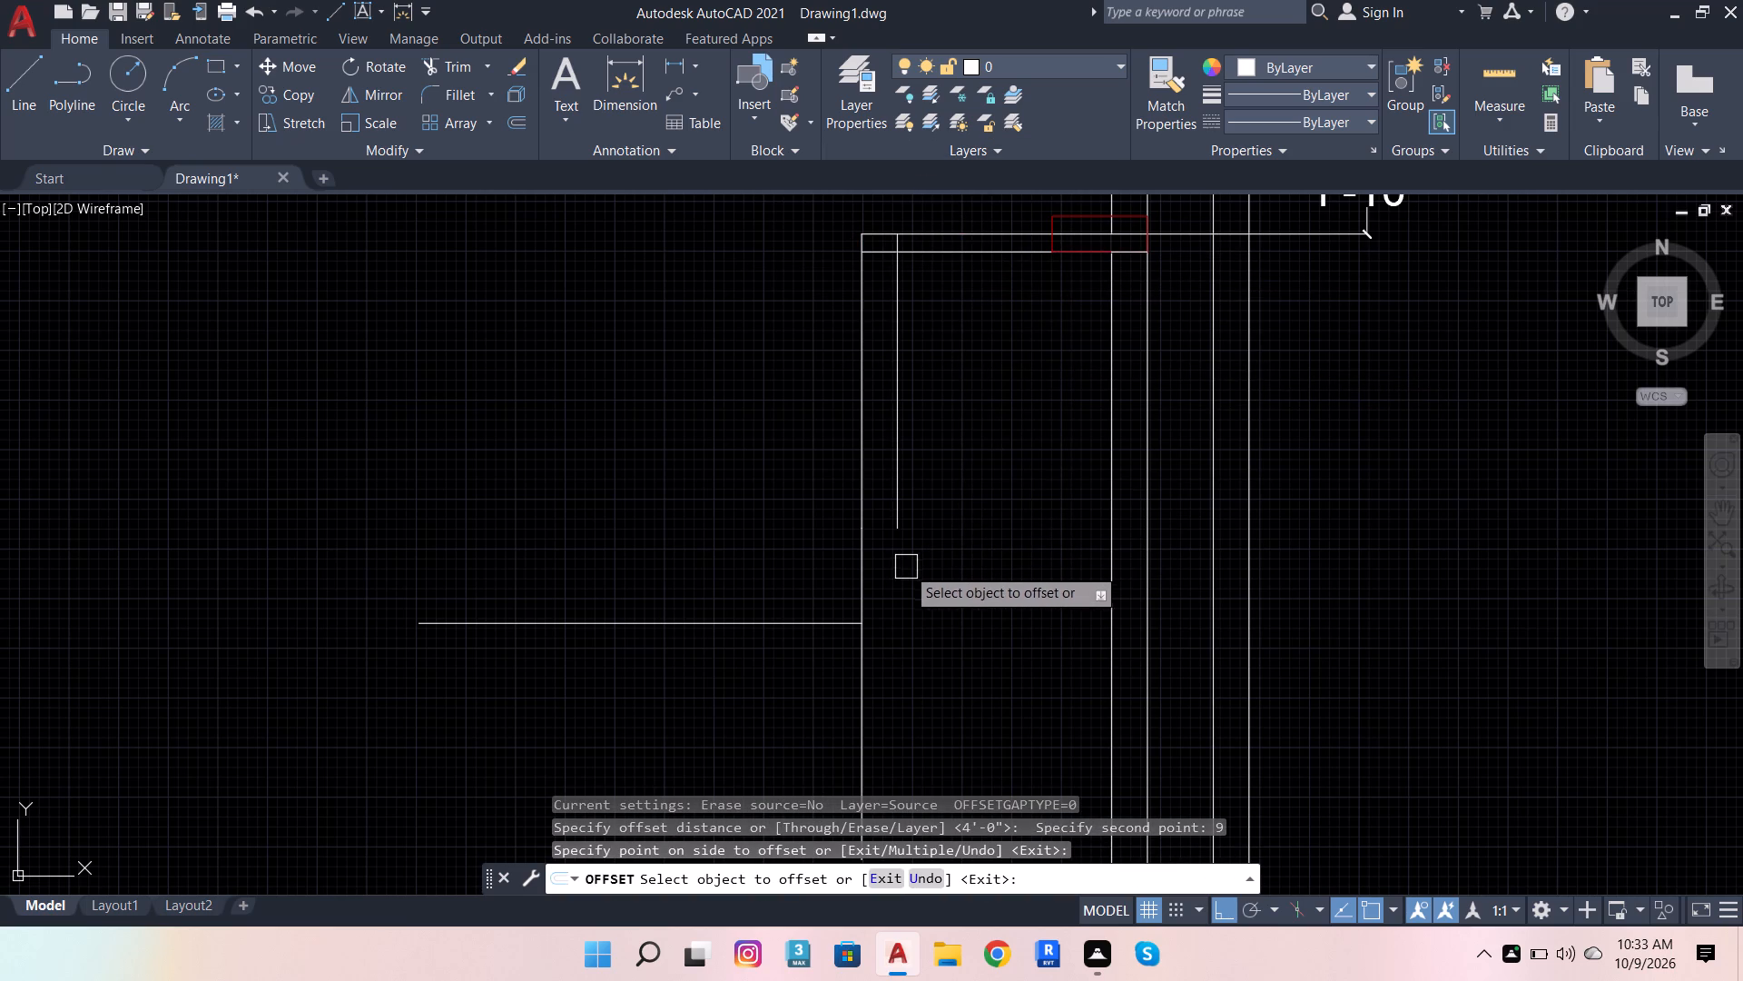
click(867, 563)
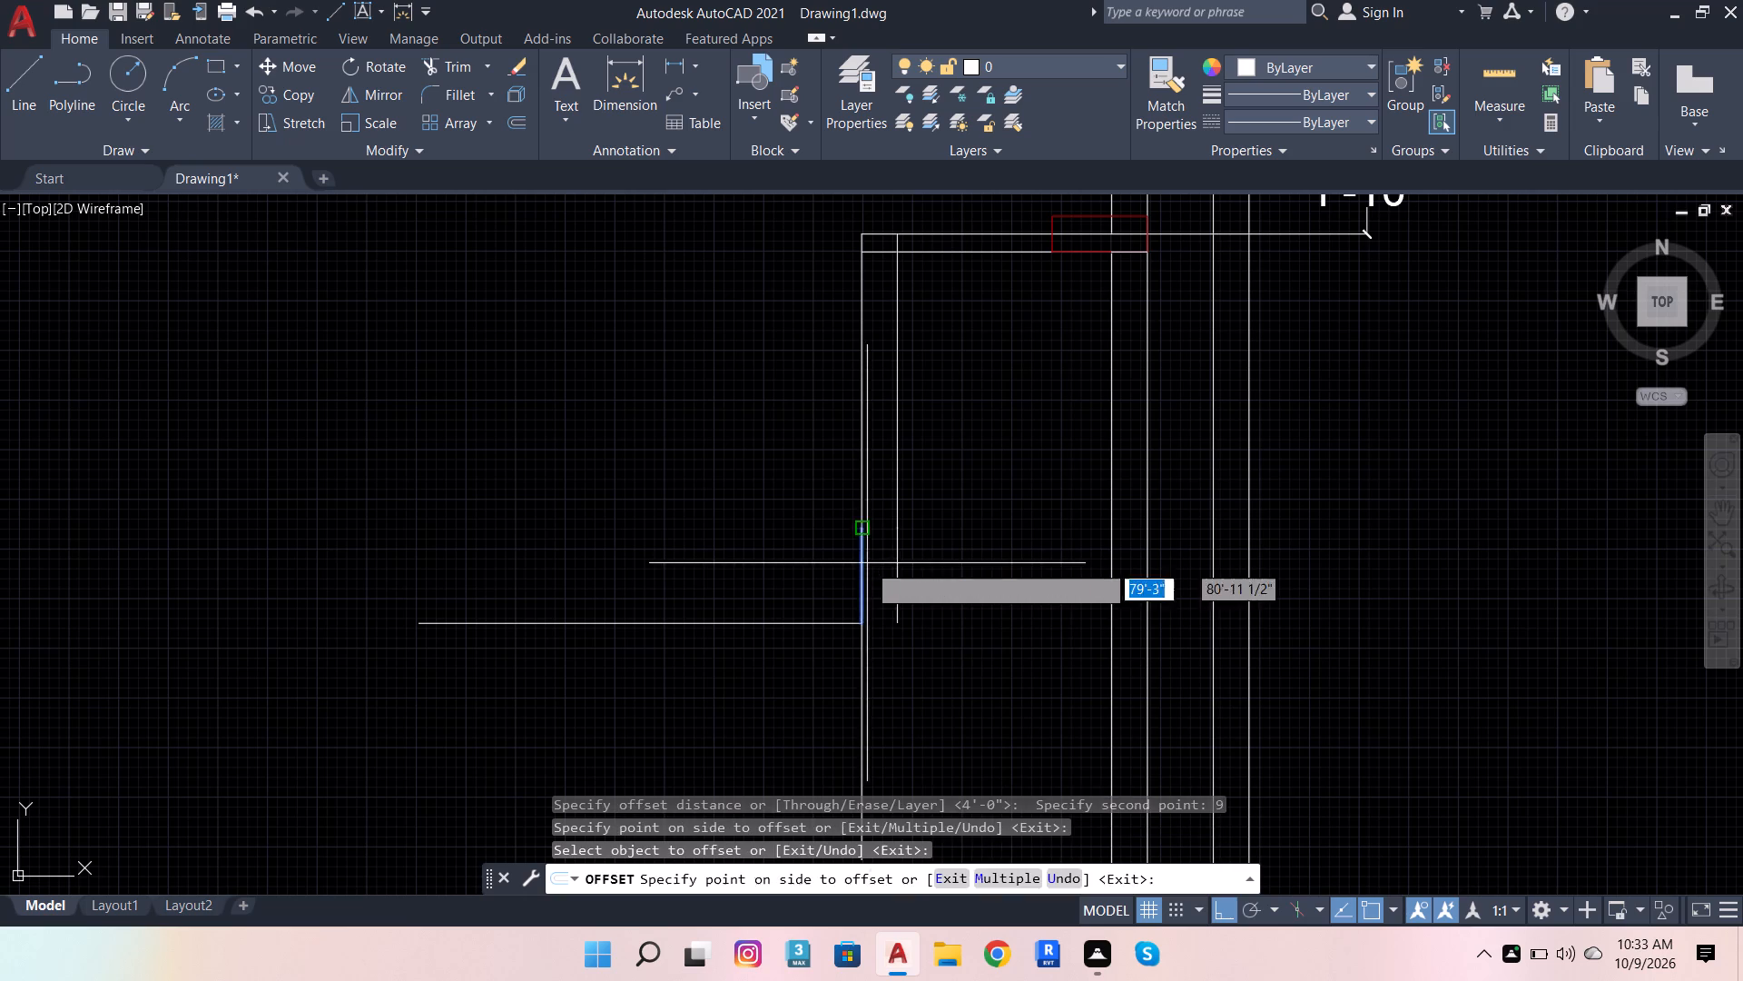
click(956, 585)
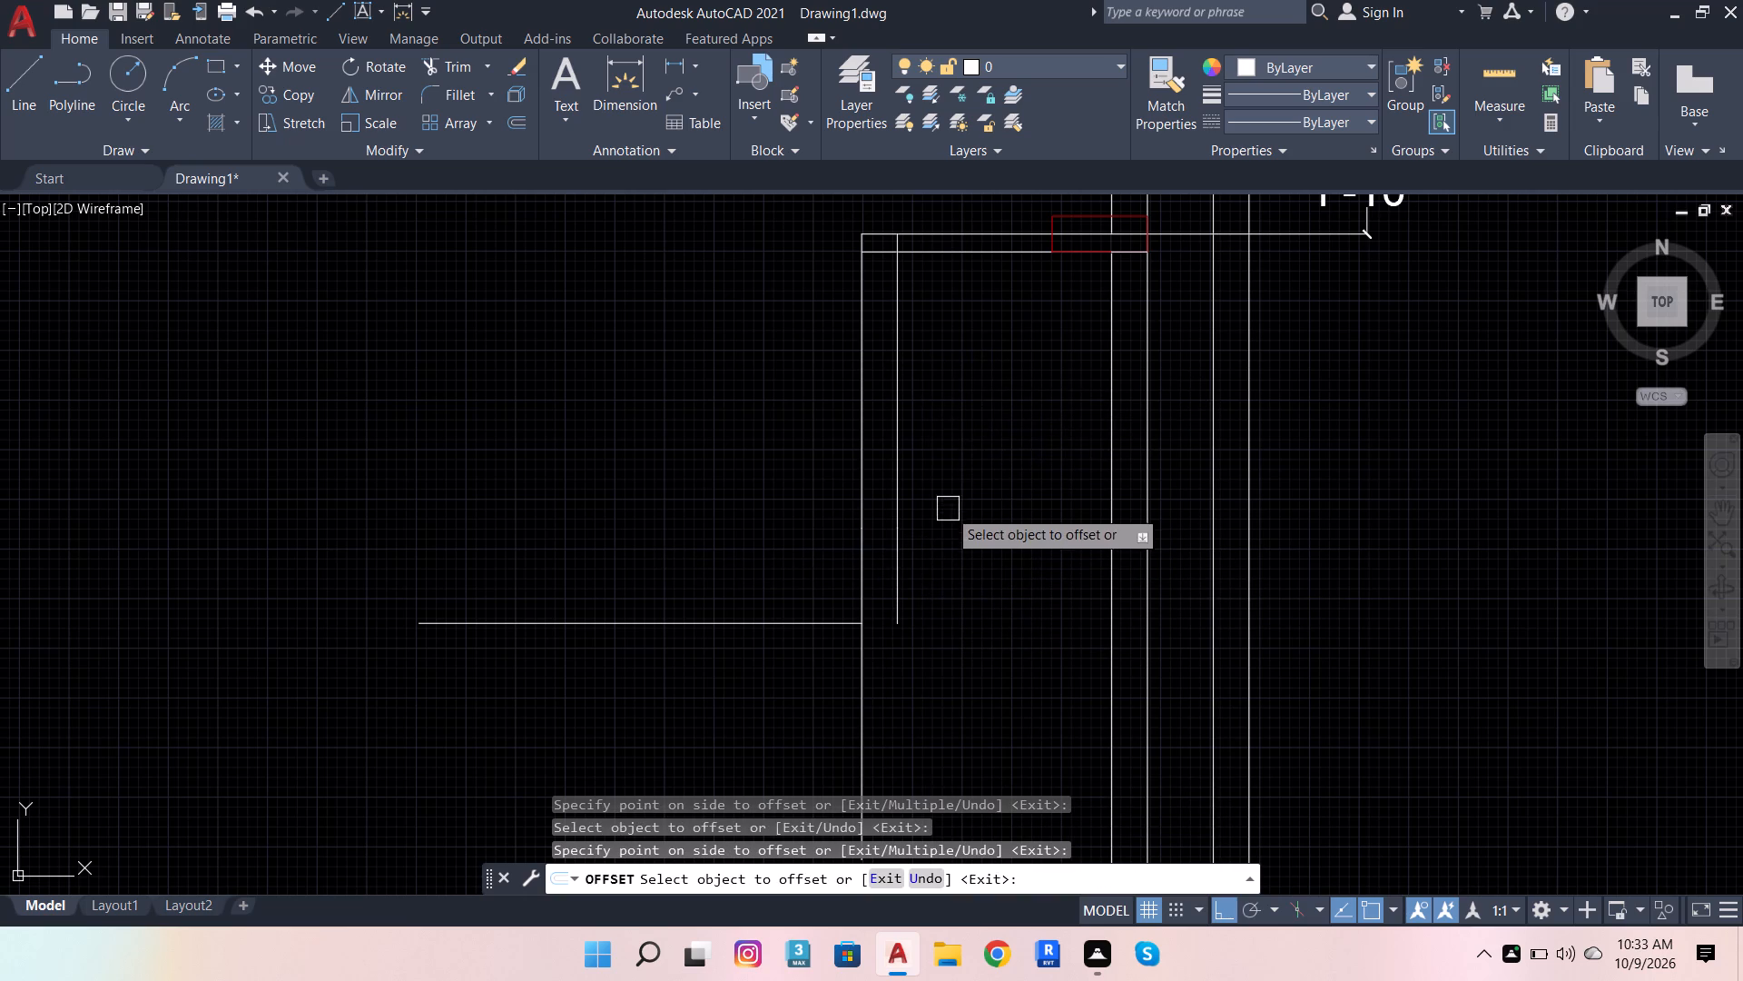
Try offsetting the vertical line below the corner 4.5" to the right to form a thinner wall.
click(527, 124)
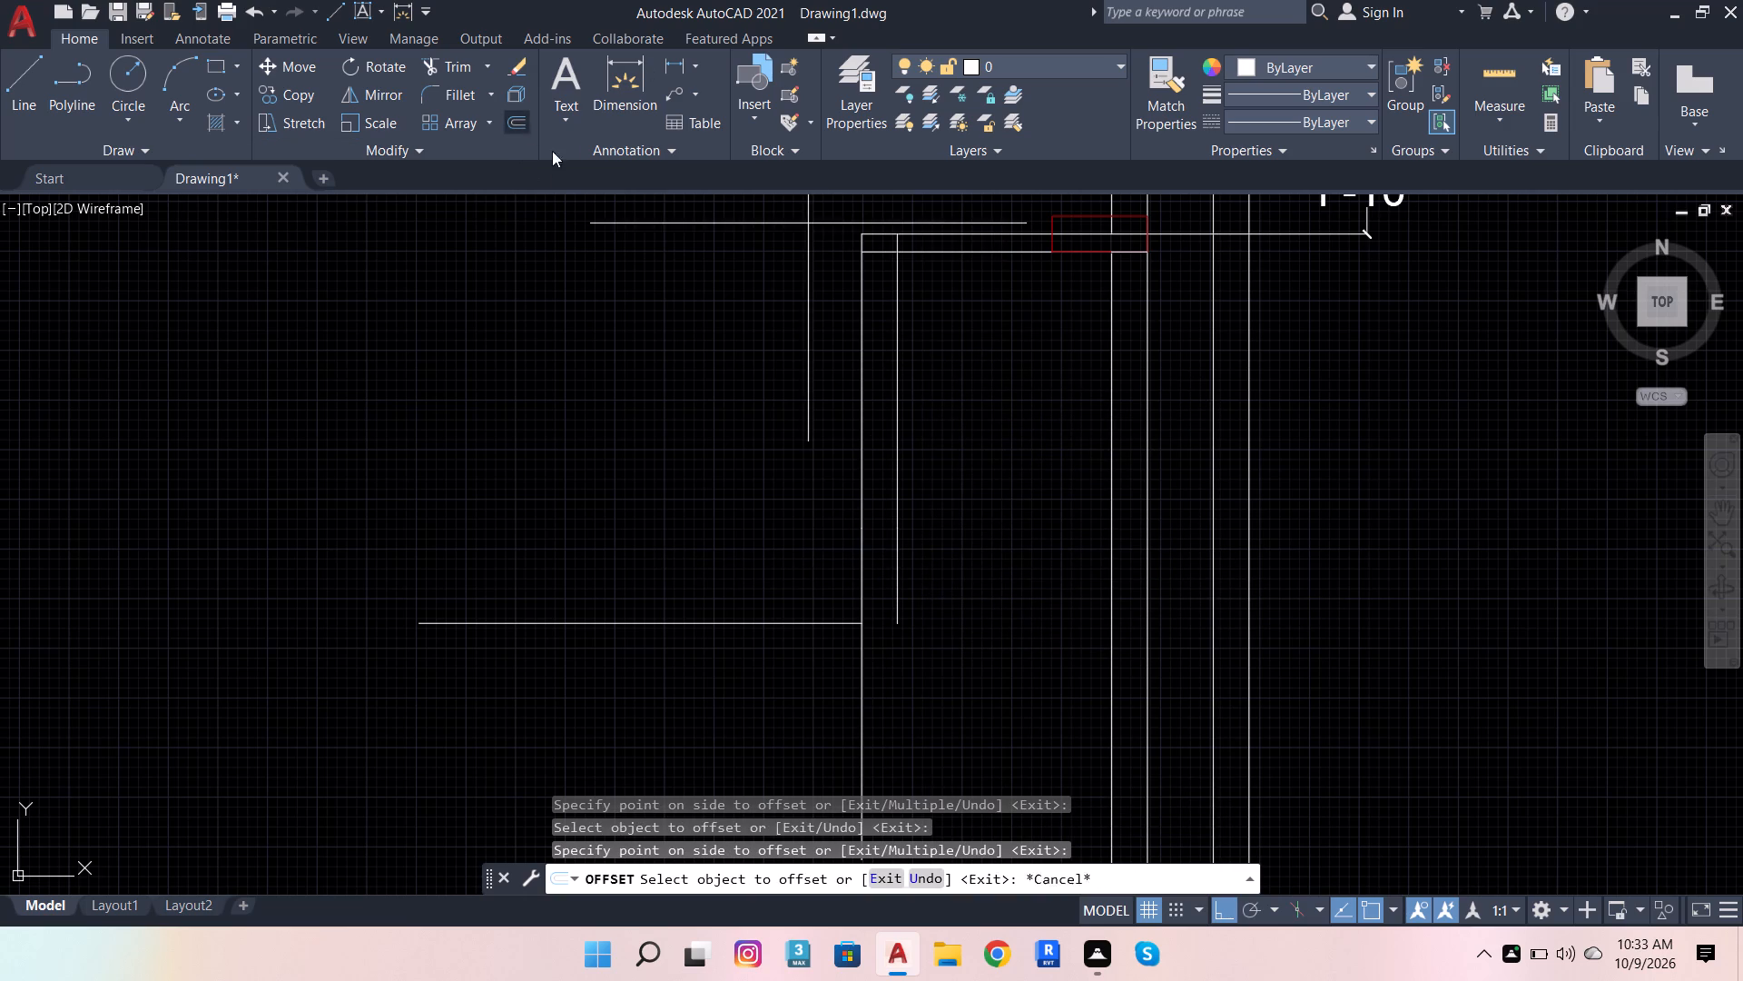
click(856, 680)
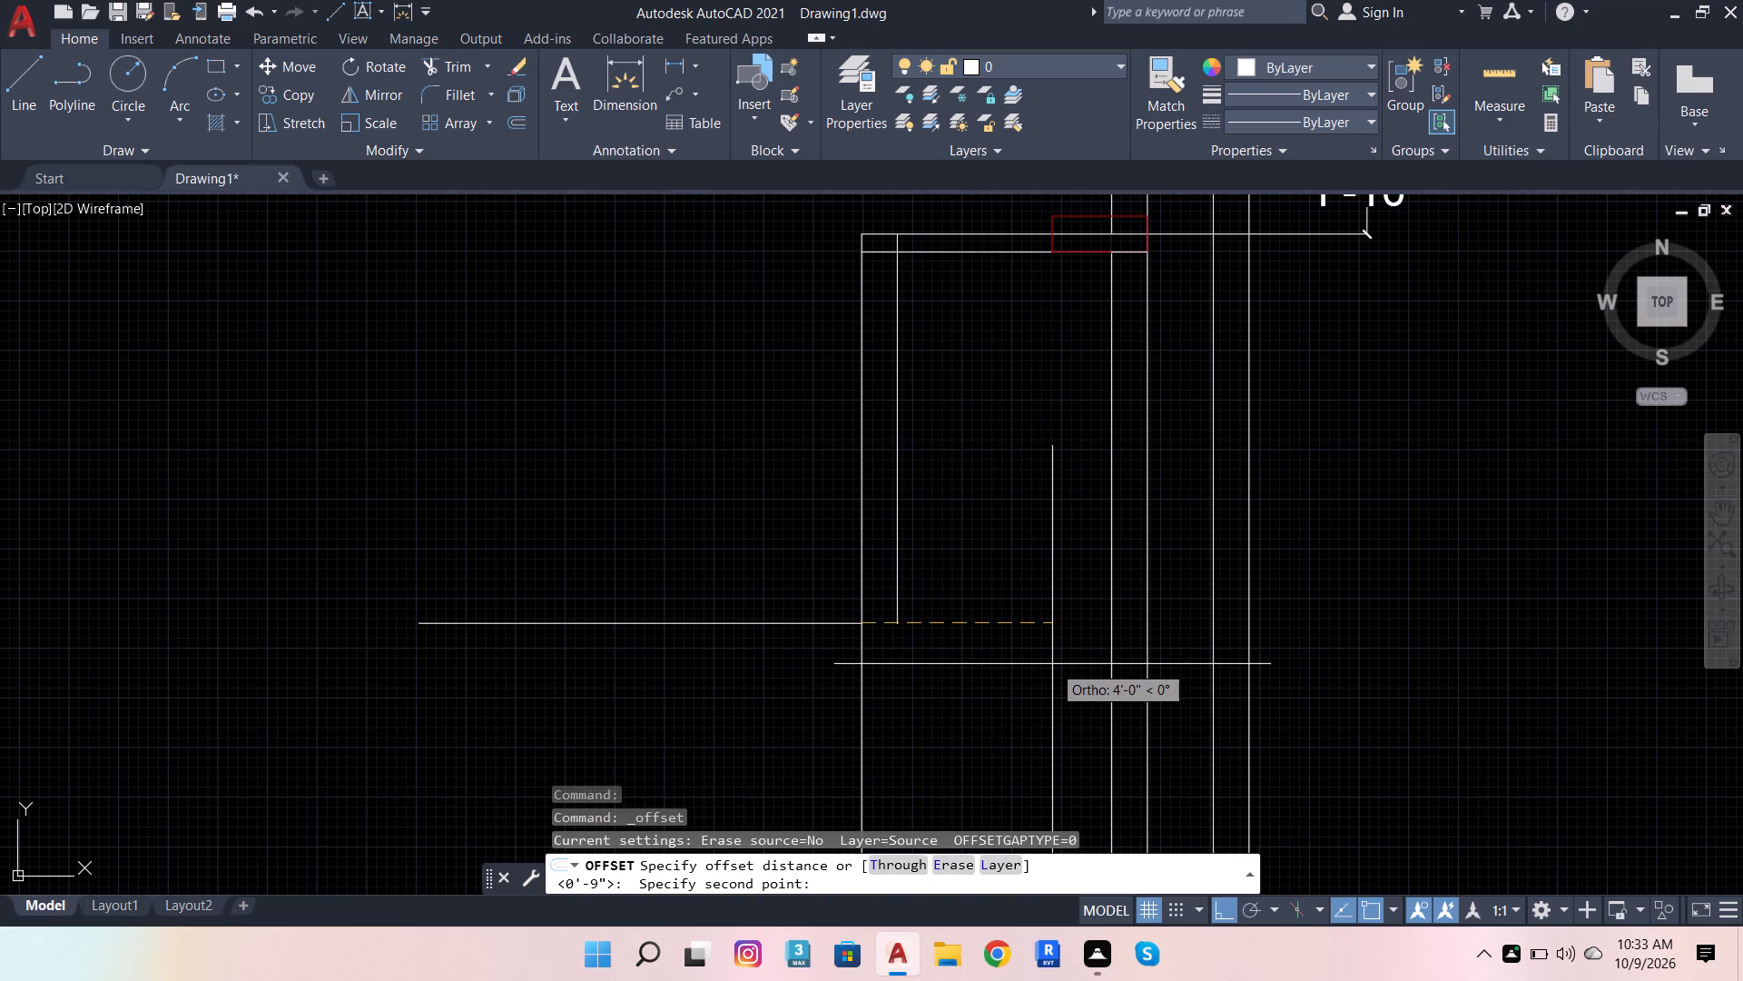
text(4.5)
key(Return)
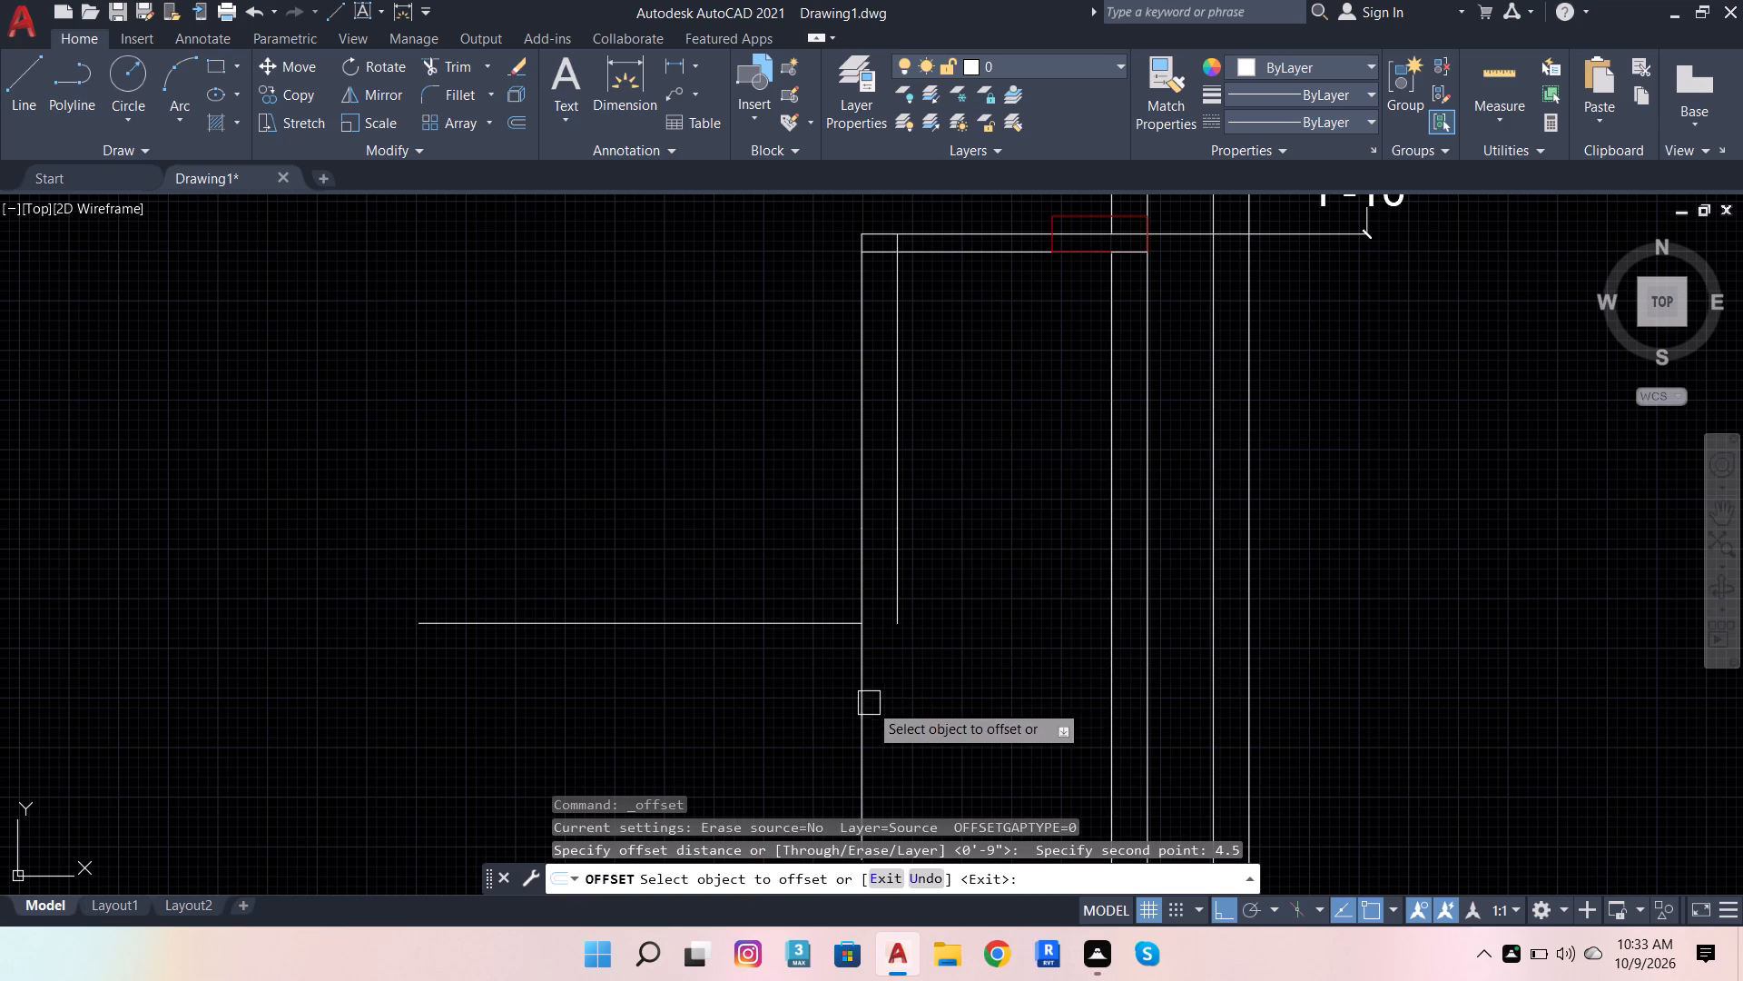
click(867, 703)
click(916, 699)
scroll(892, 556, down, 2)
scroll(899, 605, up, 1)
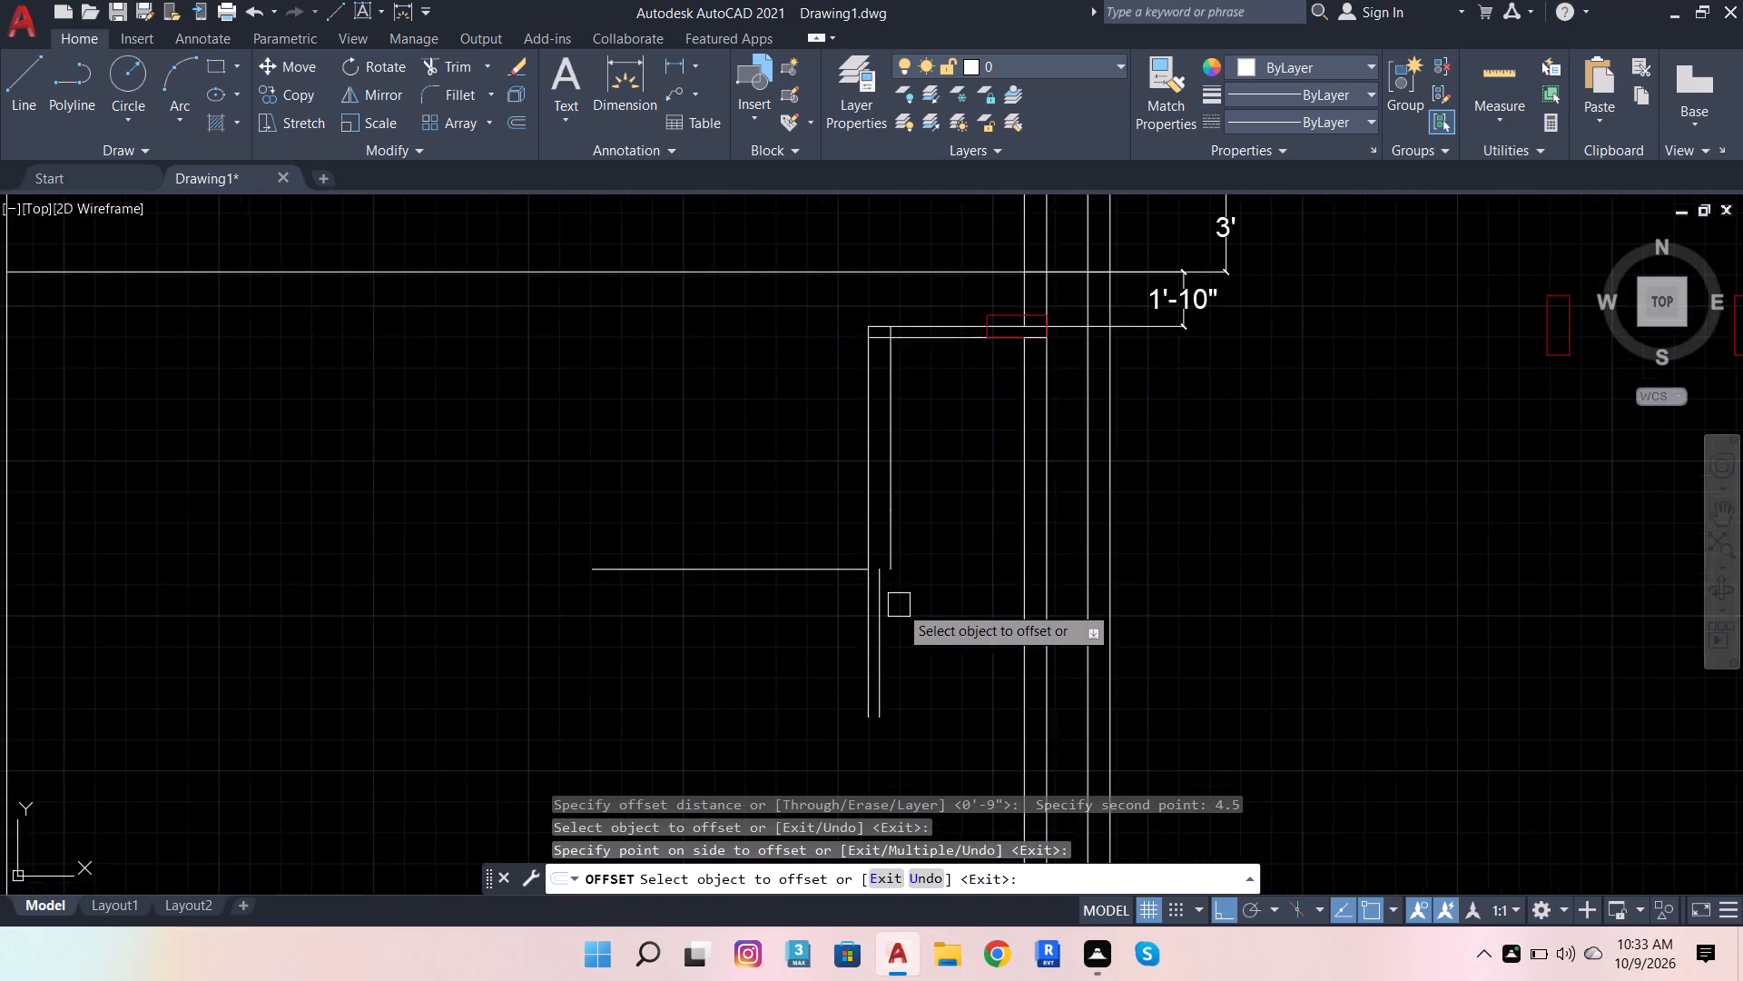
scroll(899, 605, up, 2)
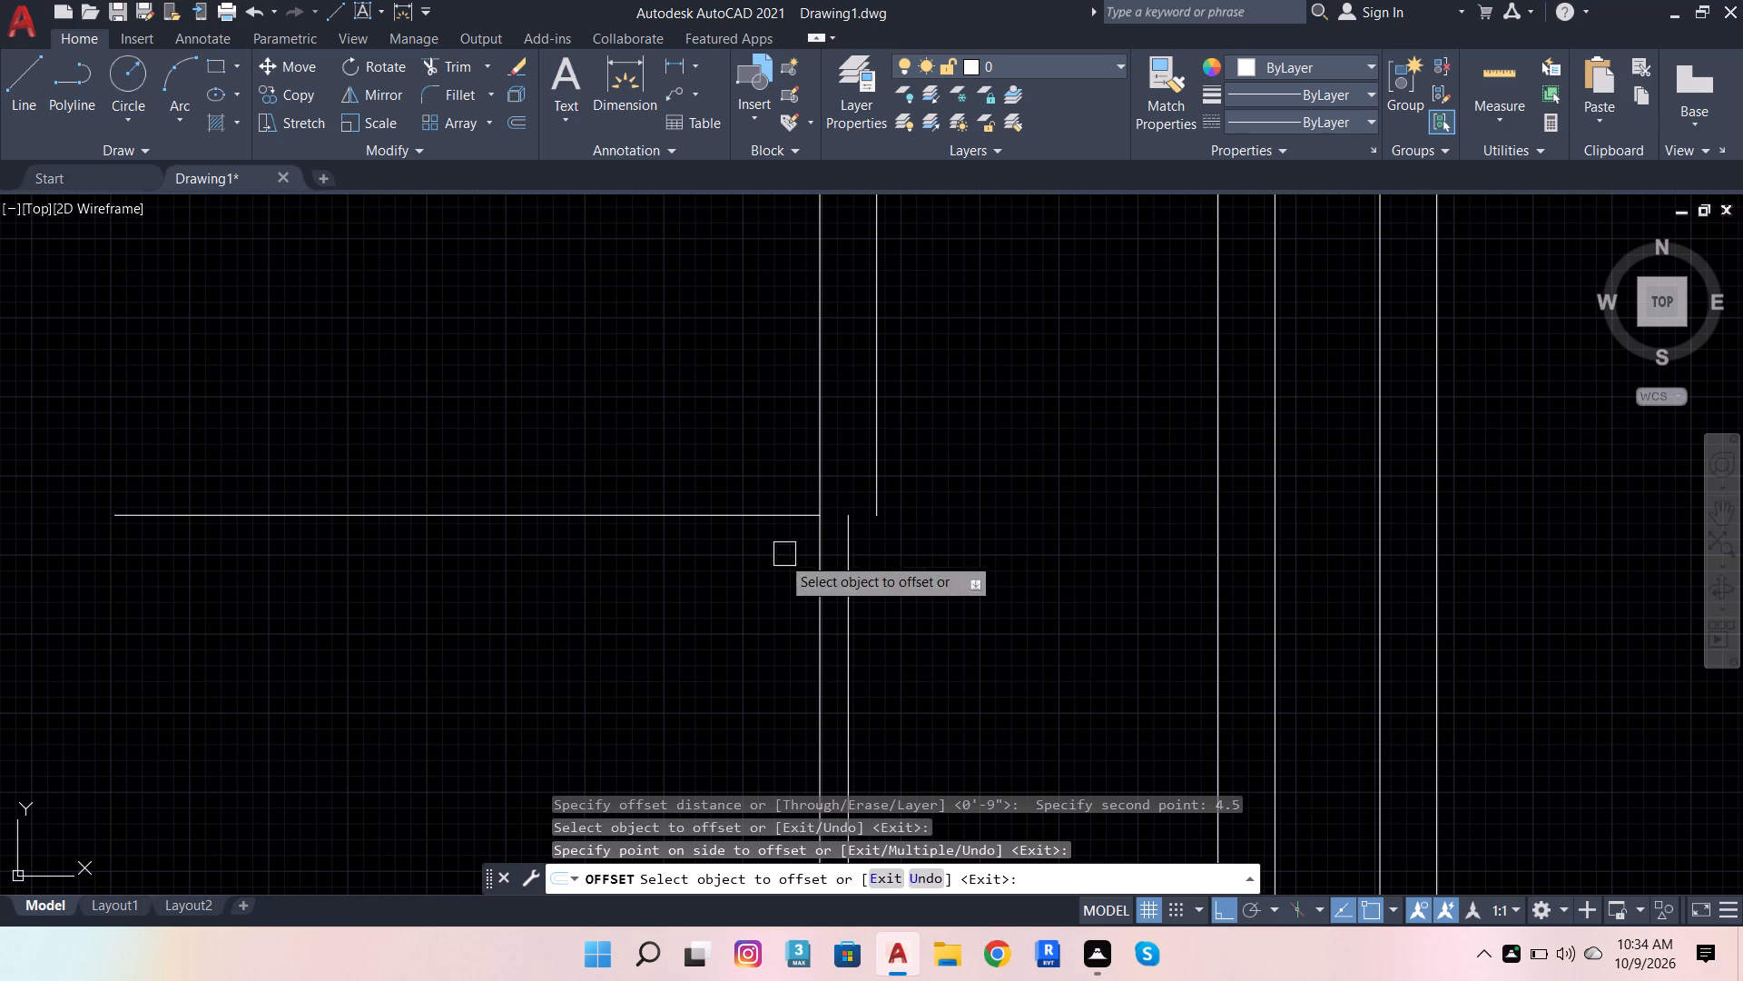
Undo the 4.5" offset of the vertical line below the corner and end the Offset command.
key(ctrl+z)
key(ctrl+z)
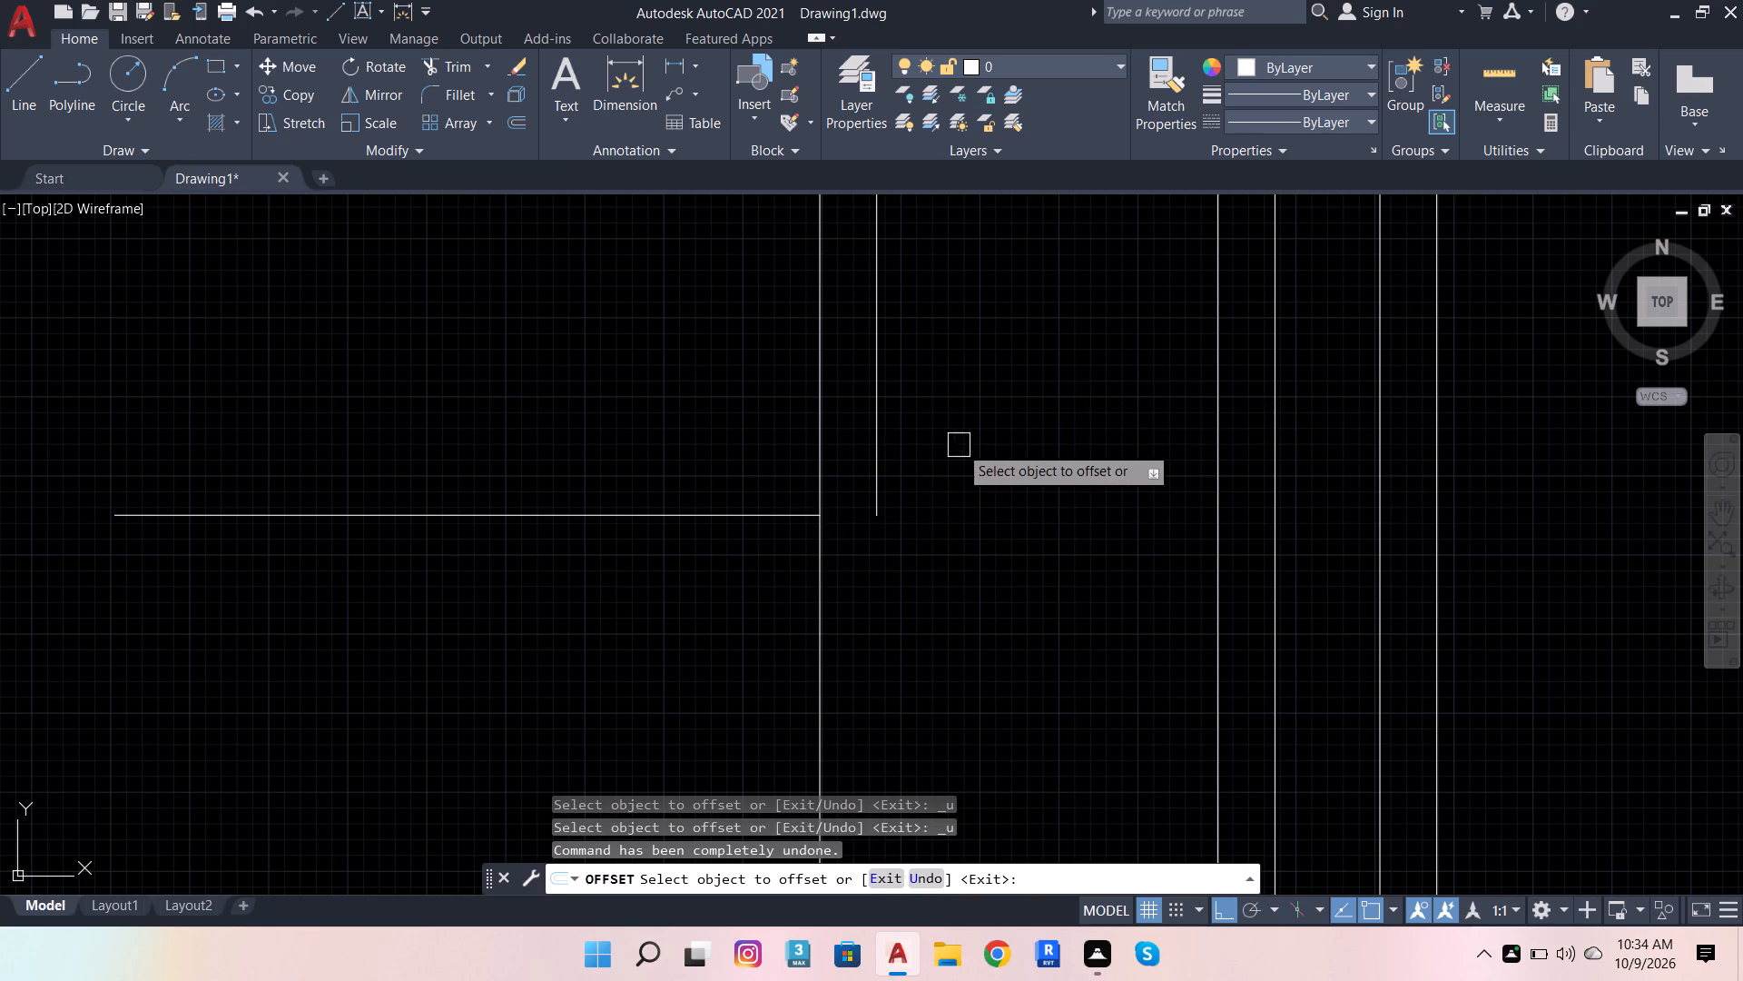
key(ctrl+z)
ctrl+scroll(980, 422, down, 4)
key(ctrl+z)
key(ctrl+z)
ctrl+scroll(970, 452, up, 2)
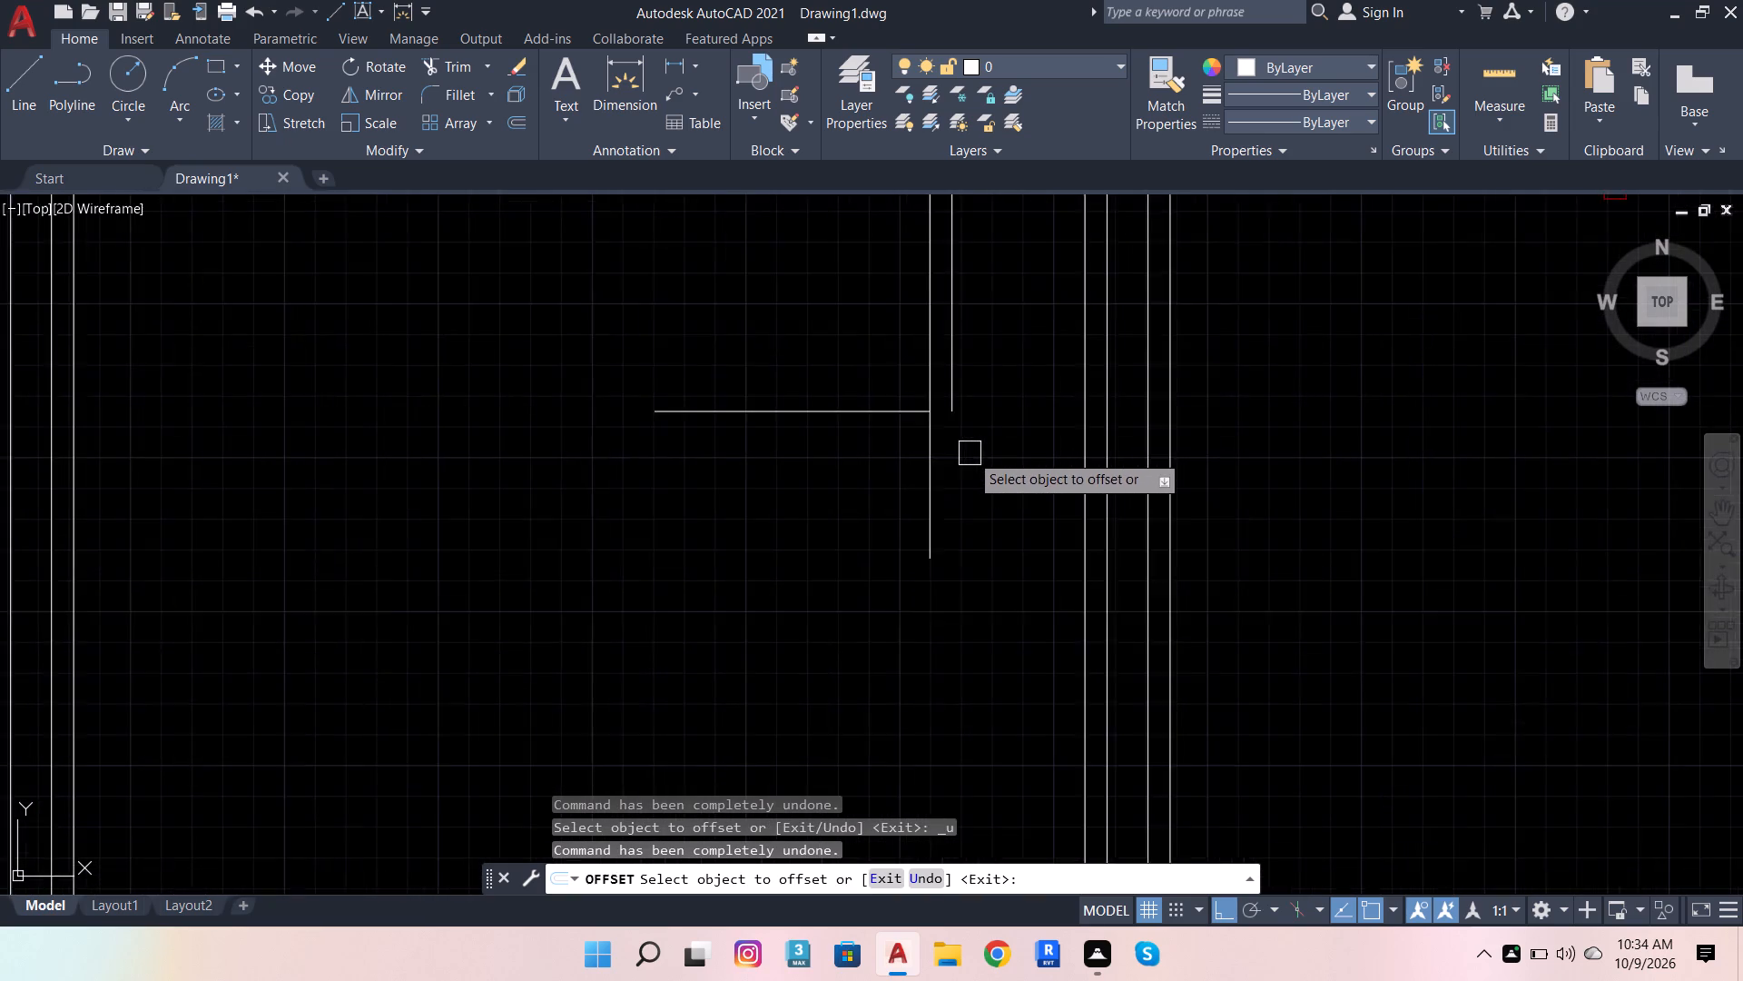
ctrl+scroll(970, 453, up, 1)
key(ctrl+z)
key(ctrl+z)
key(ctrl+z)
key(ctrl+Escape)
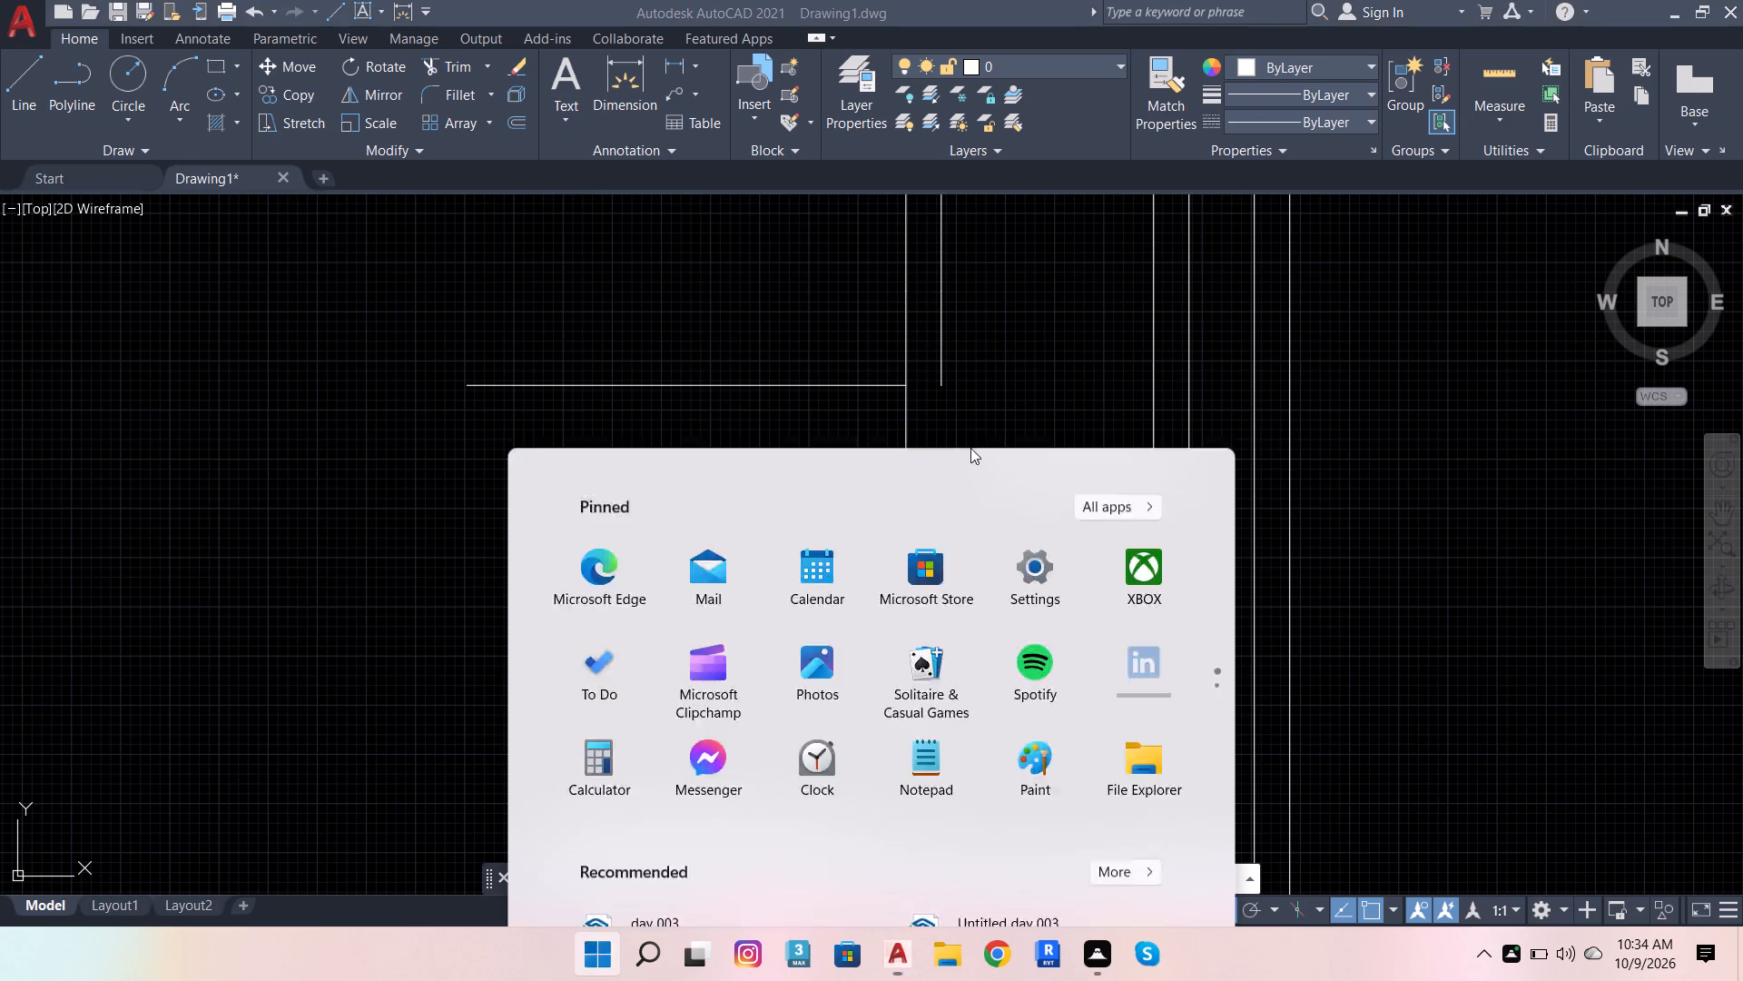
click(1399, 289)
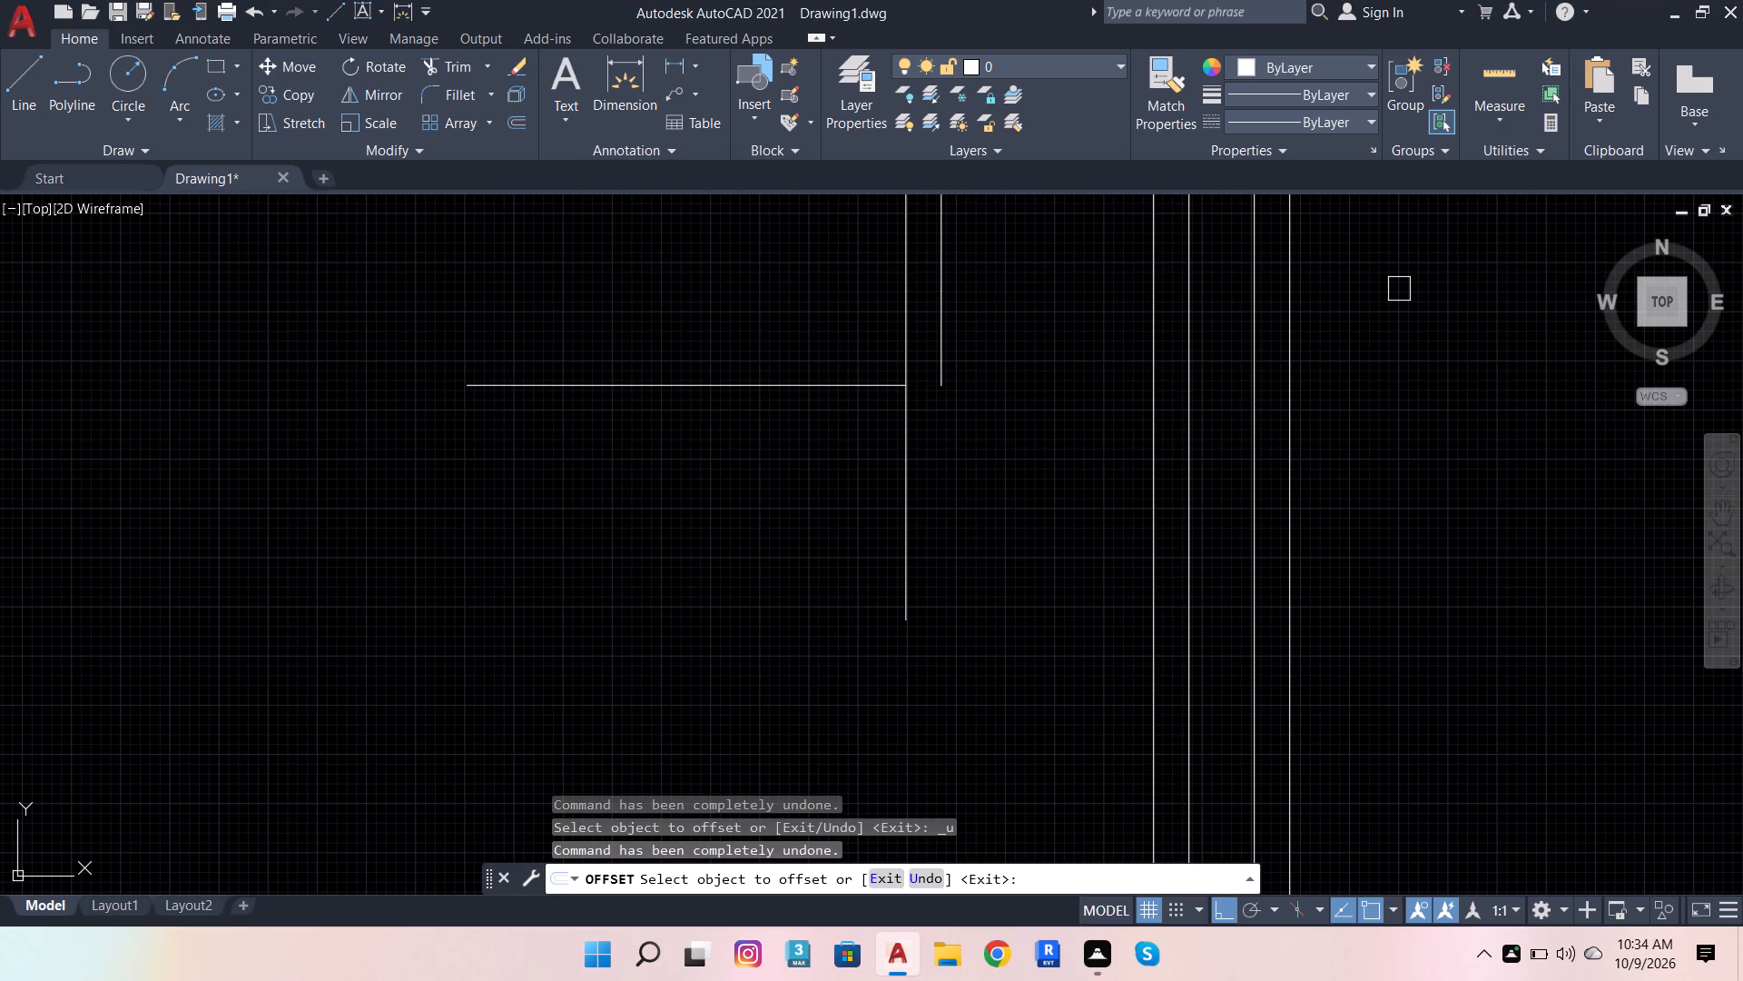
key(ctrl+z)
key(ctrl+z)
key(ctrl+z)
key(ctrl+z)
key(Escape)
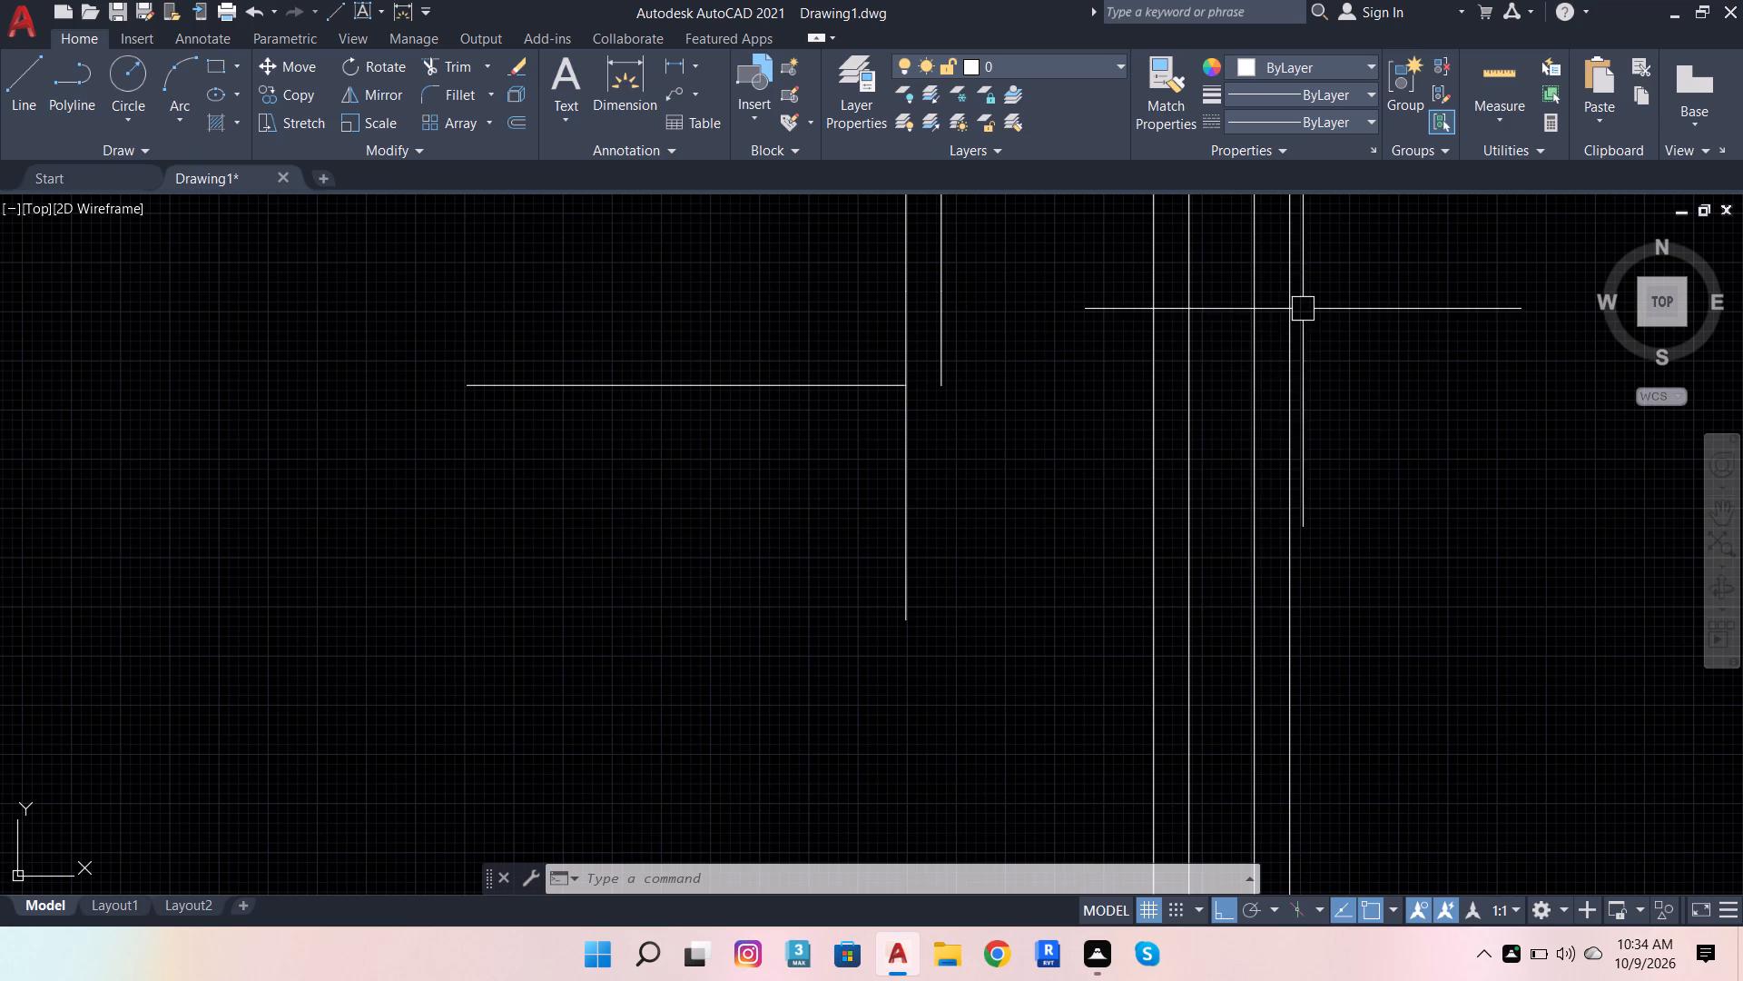
Delete the vertical line that runs downward from the corner with the horizontal wall line.
click(901, 505)
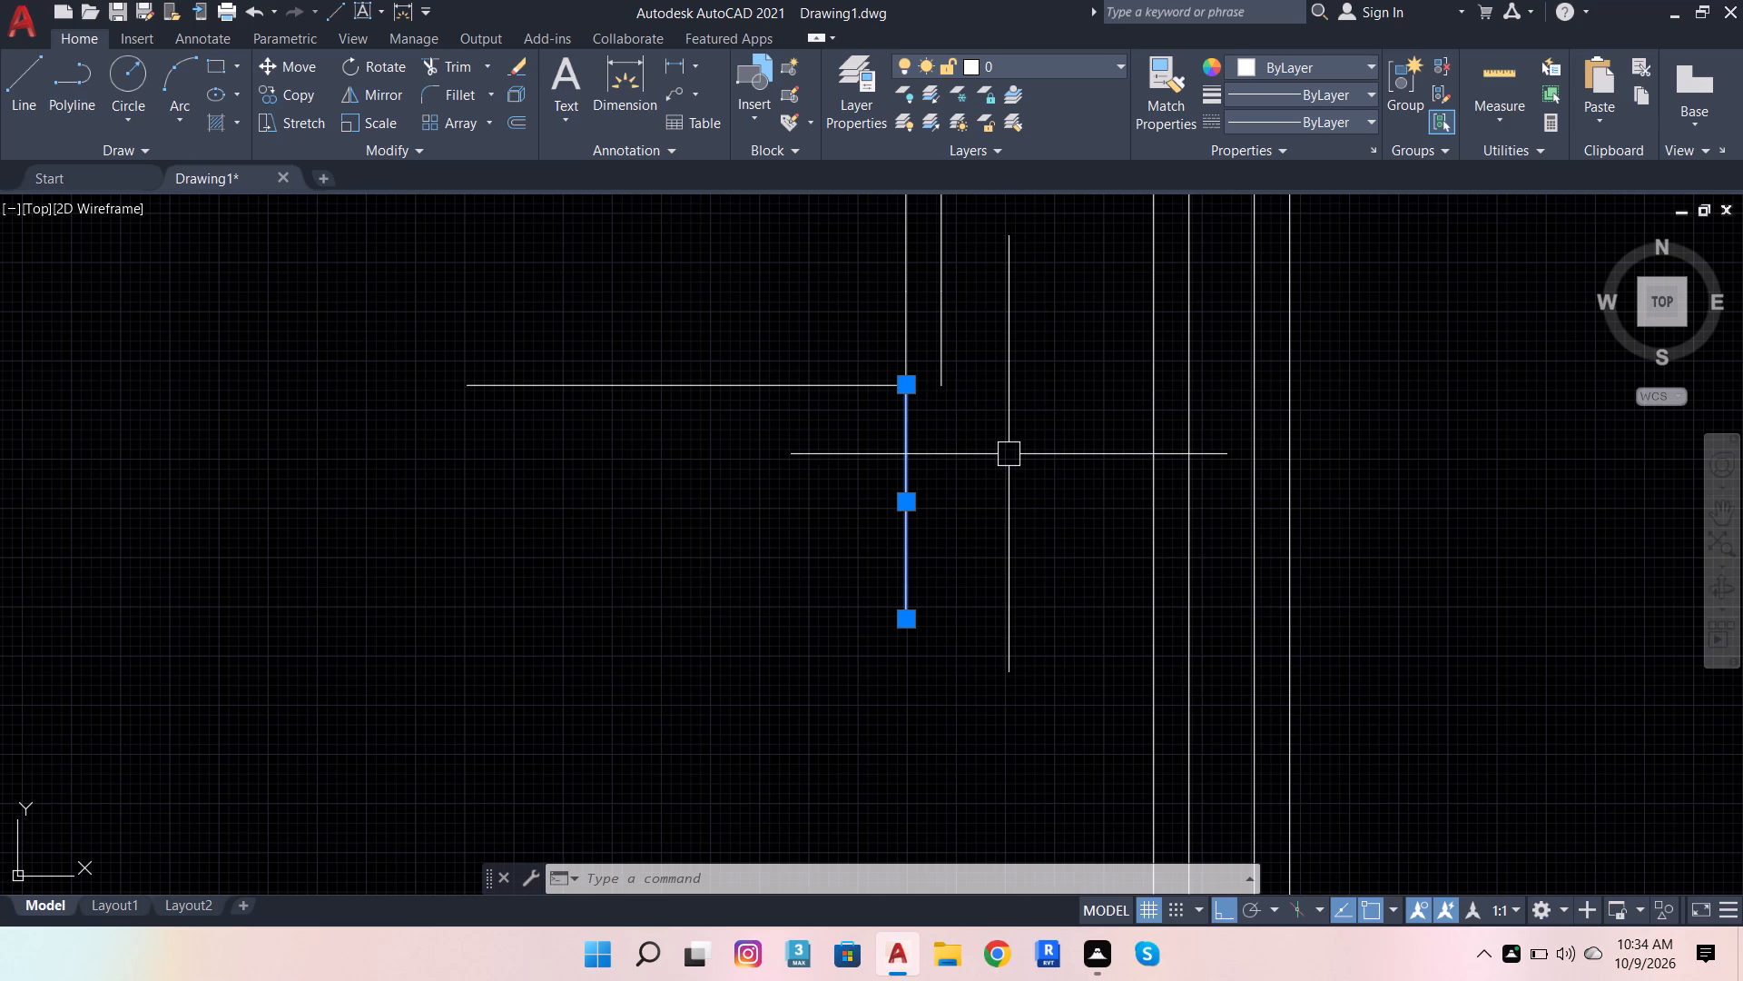
key(Delete)
Offset the horizontal wall line at the corner 4.5" downward to form the wall's second face.
click(882, 380)
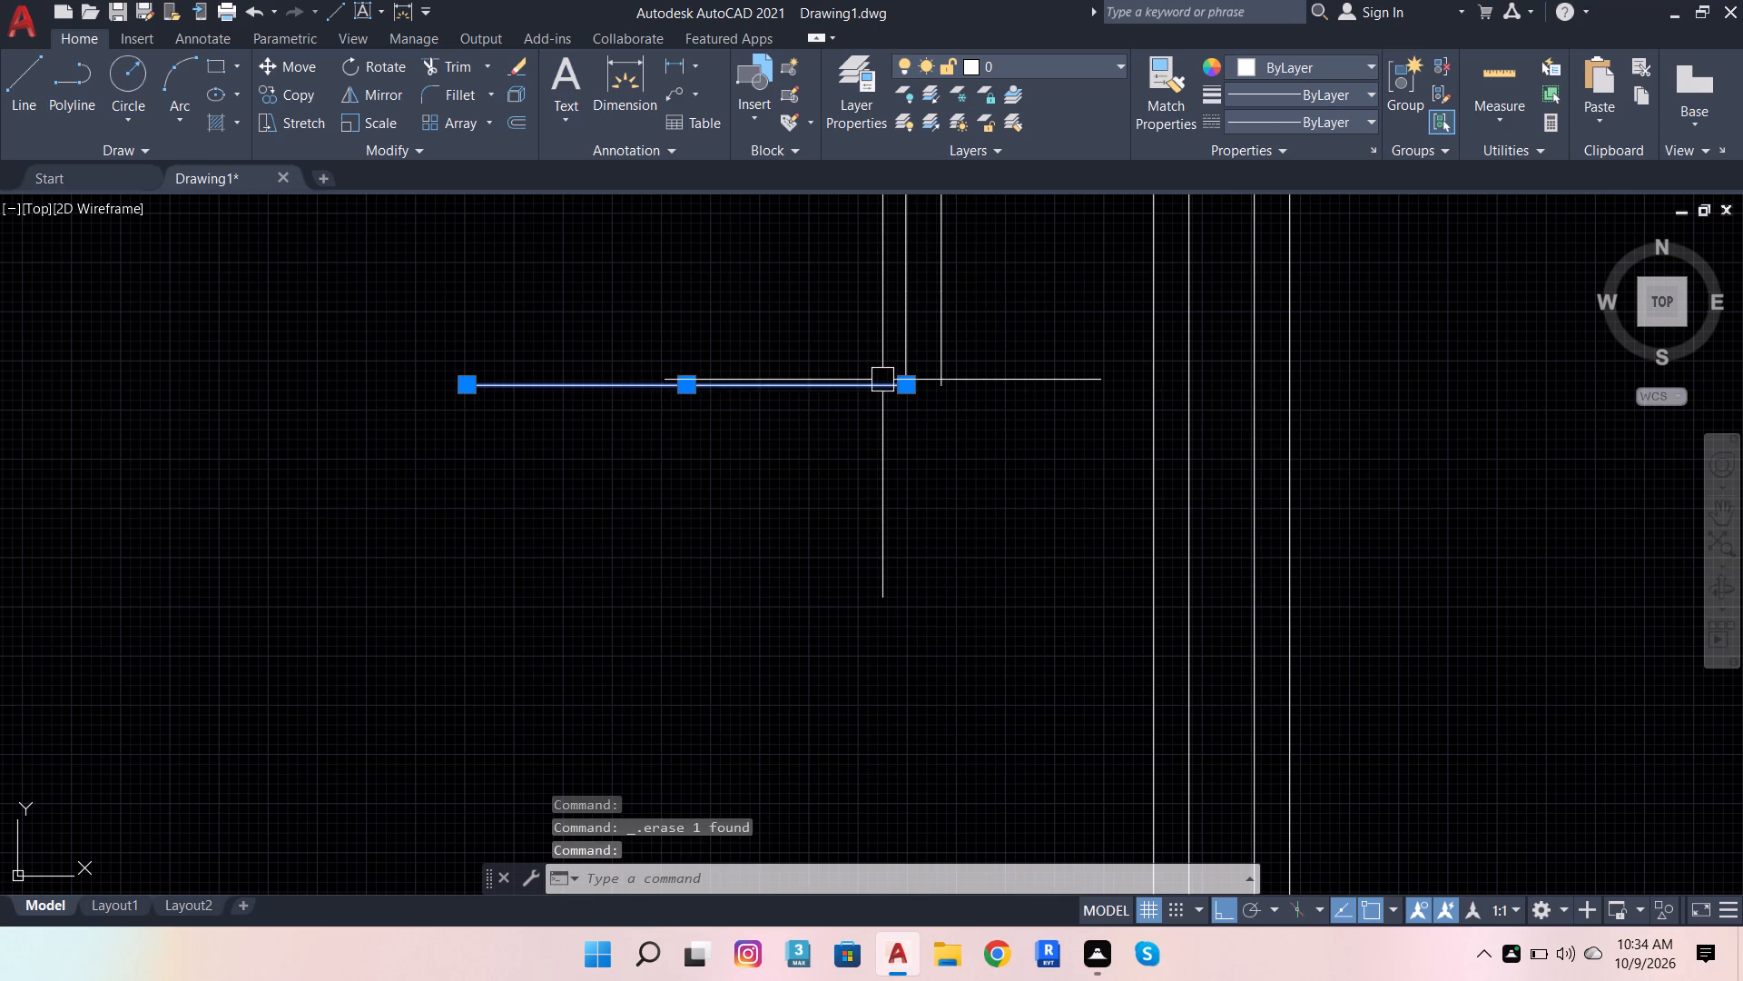
click(510, 120)
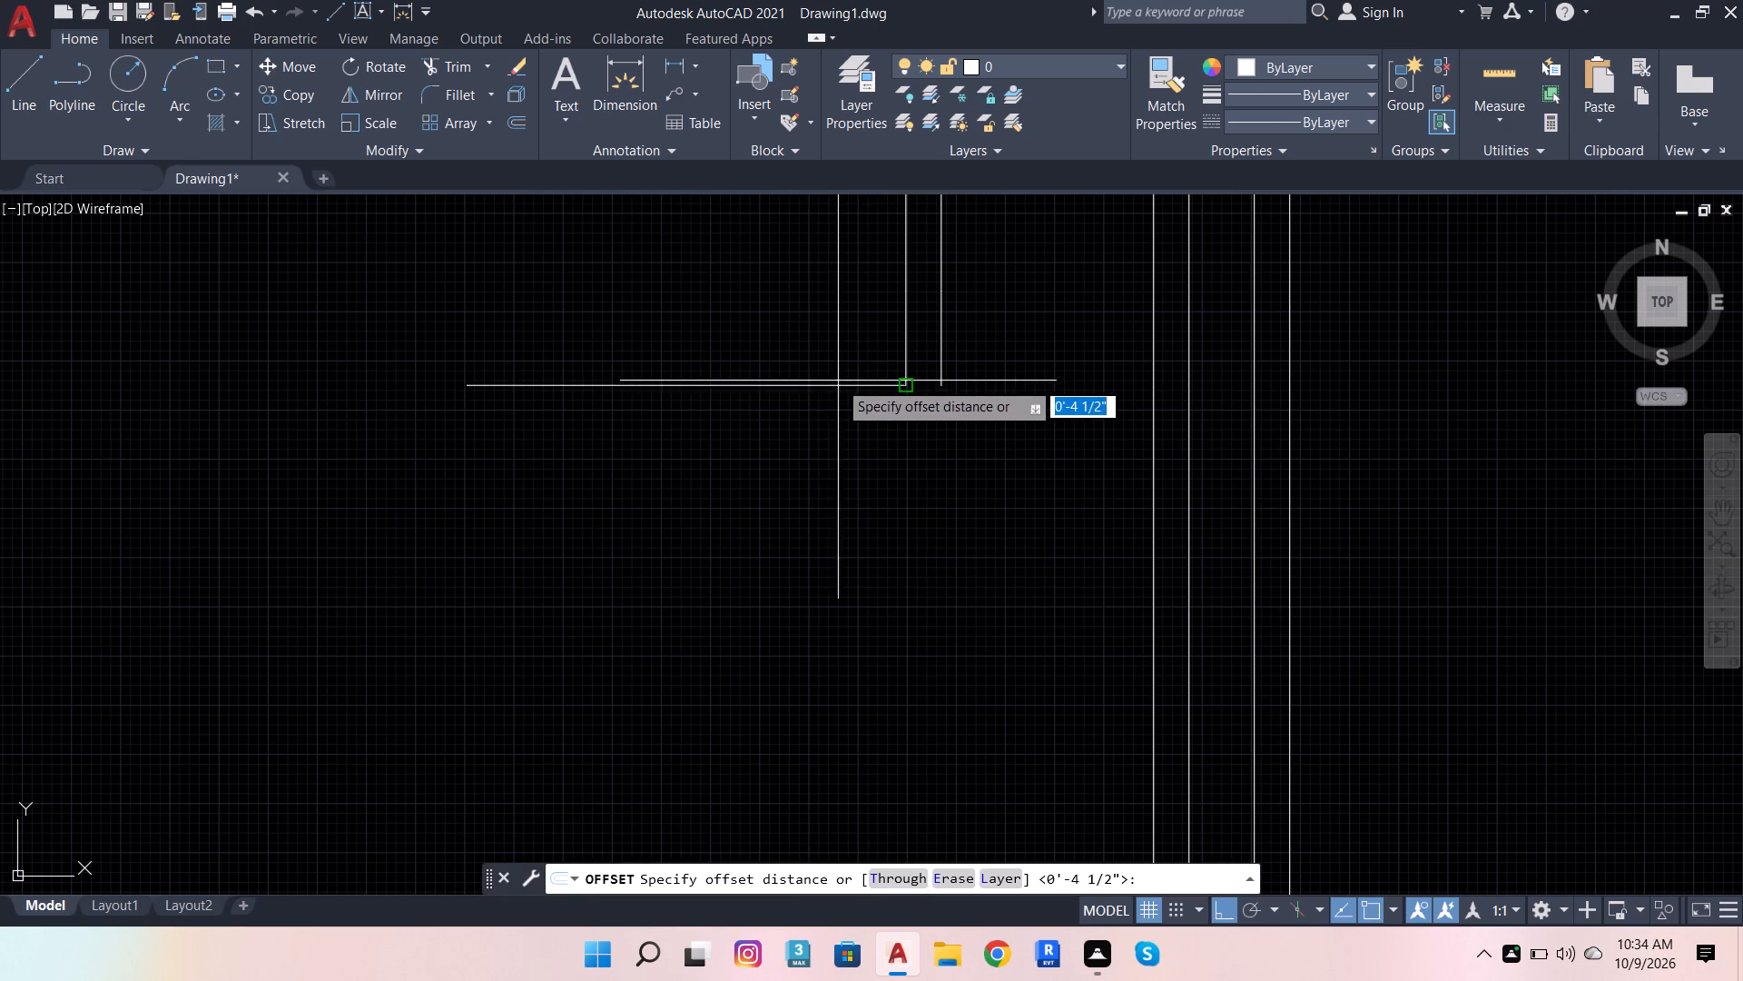
click(904, 386)
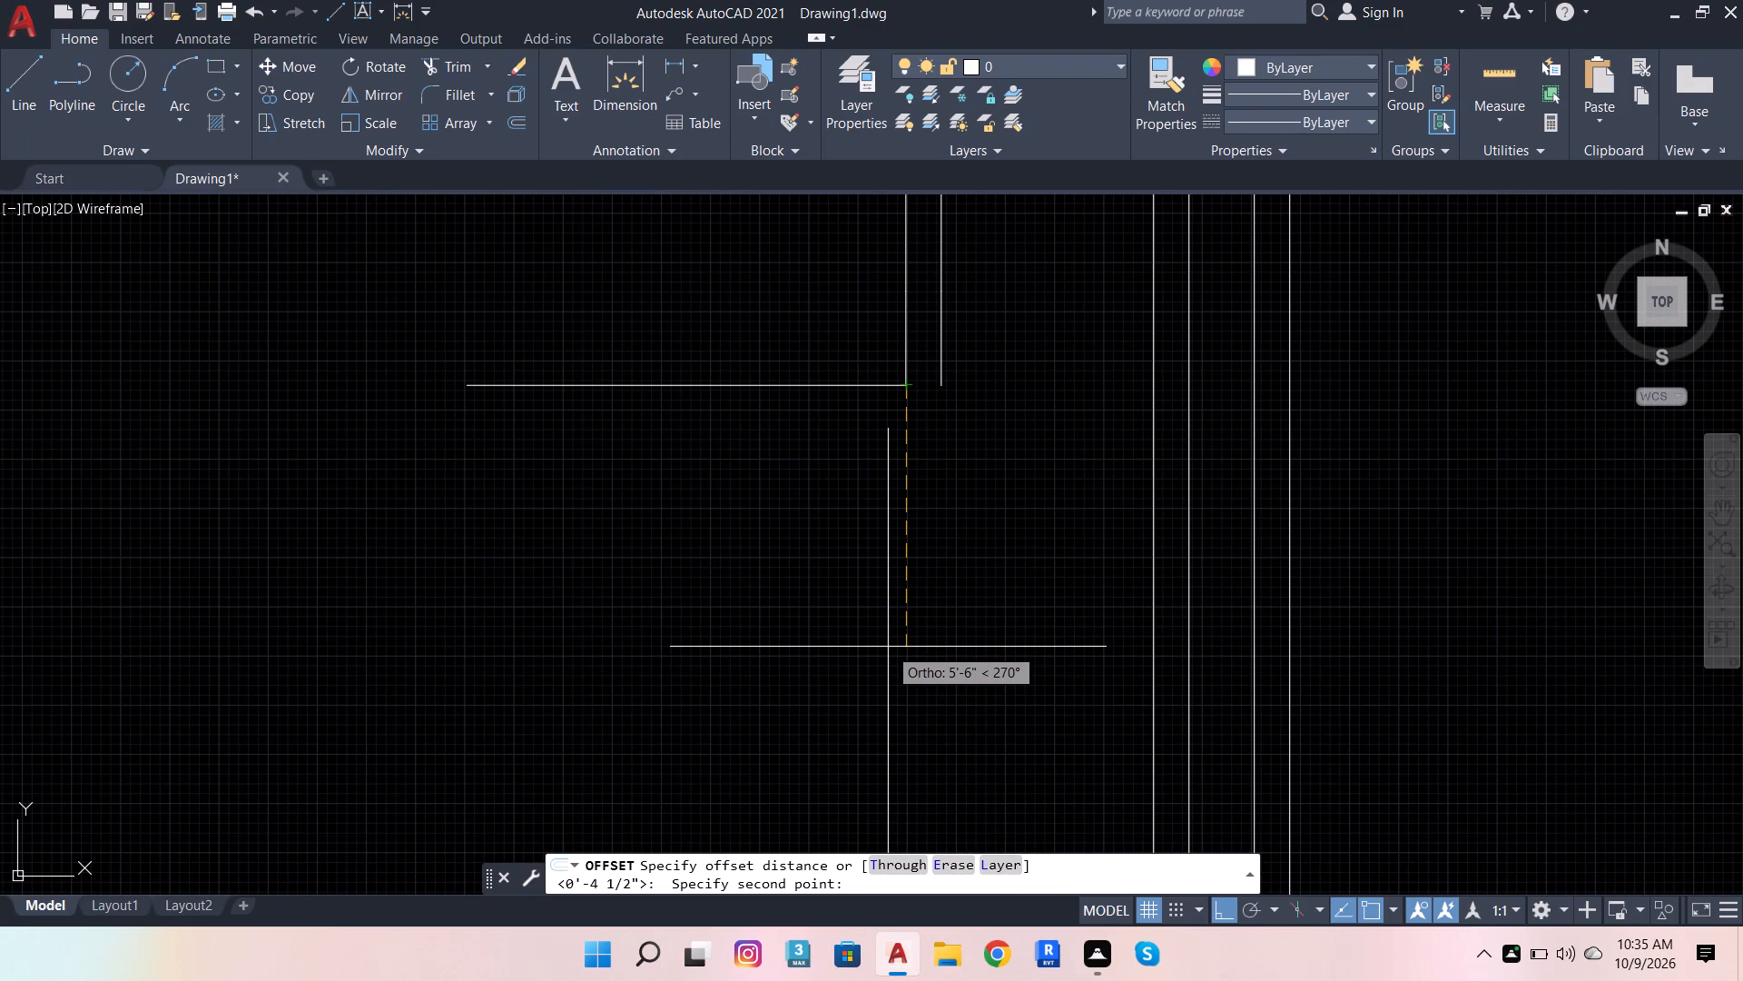
text(4.5)
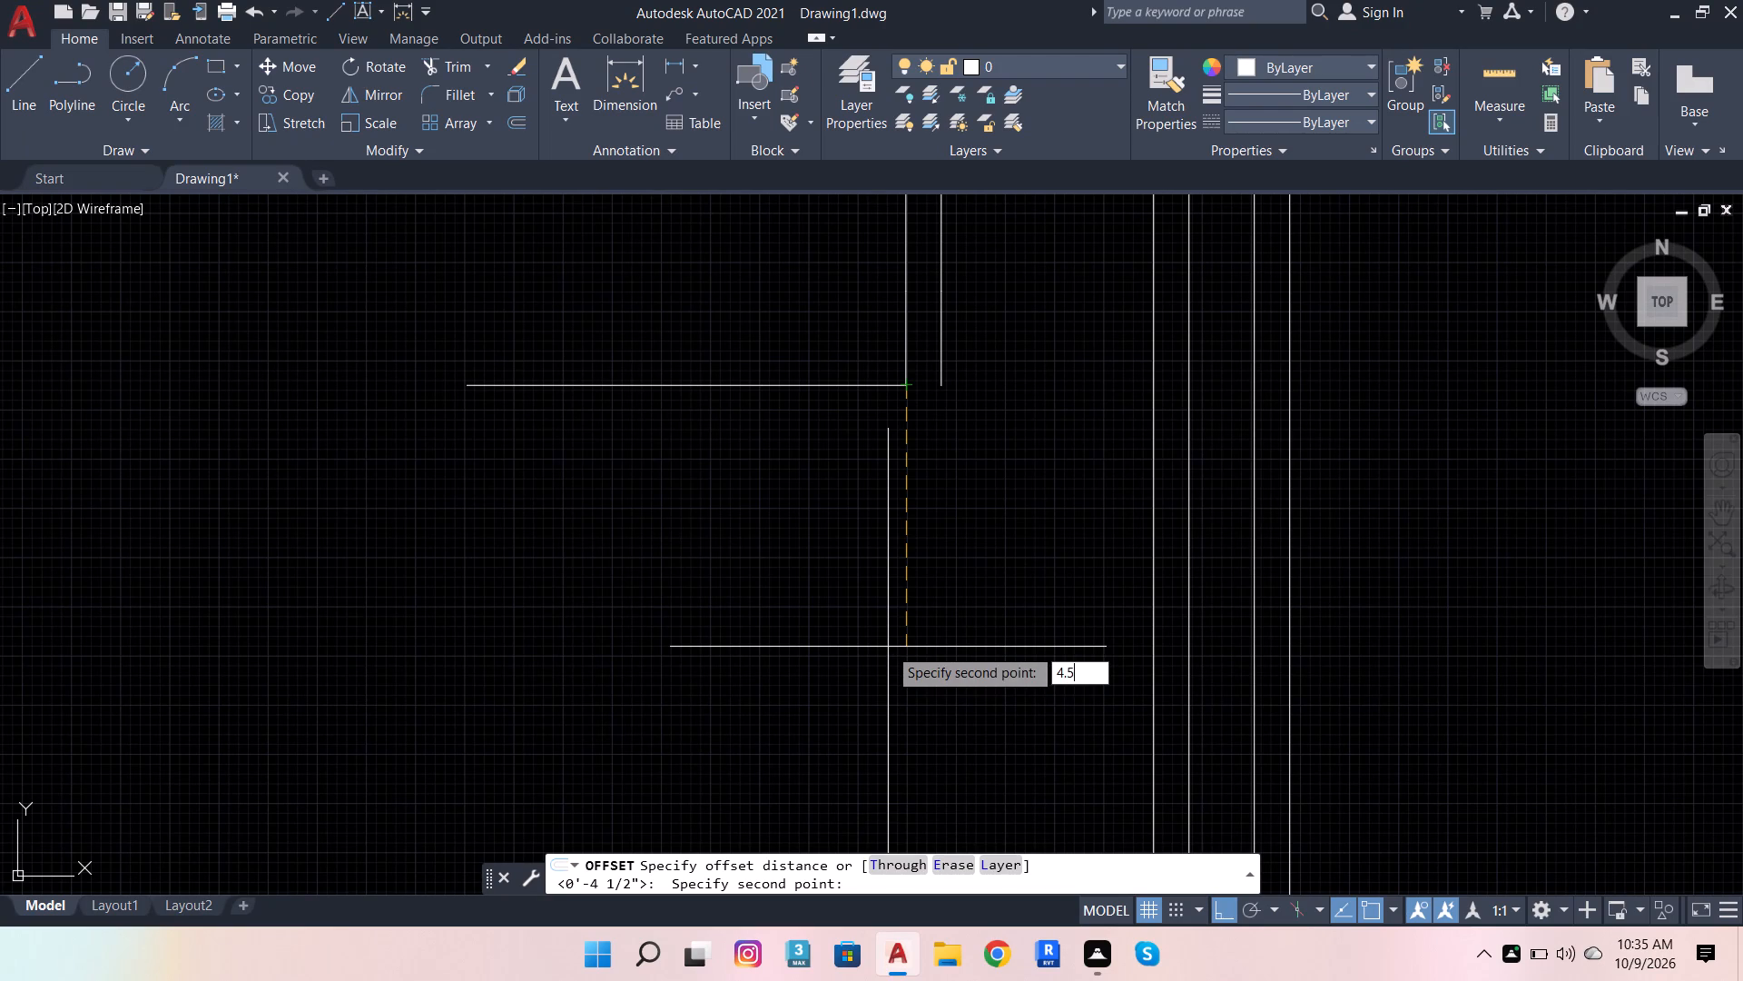
key(Return)
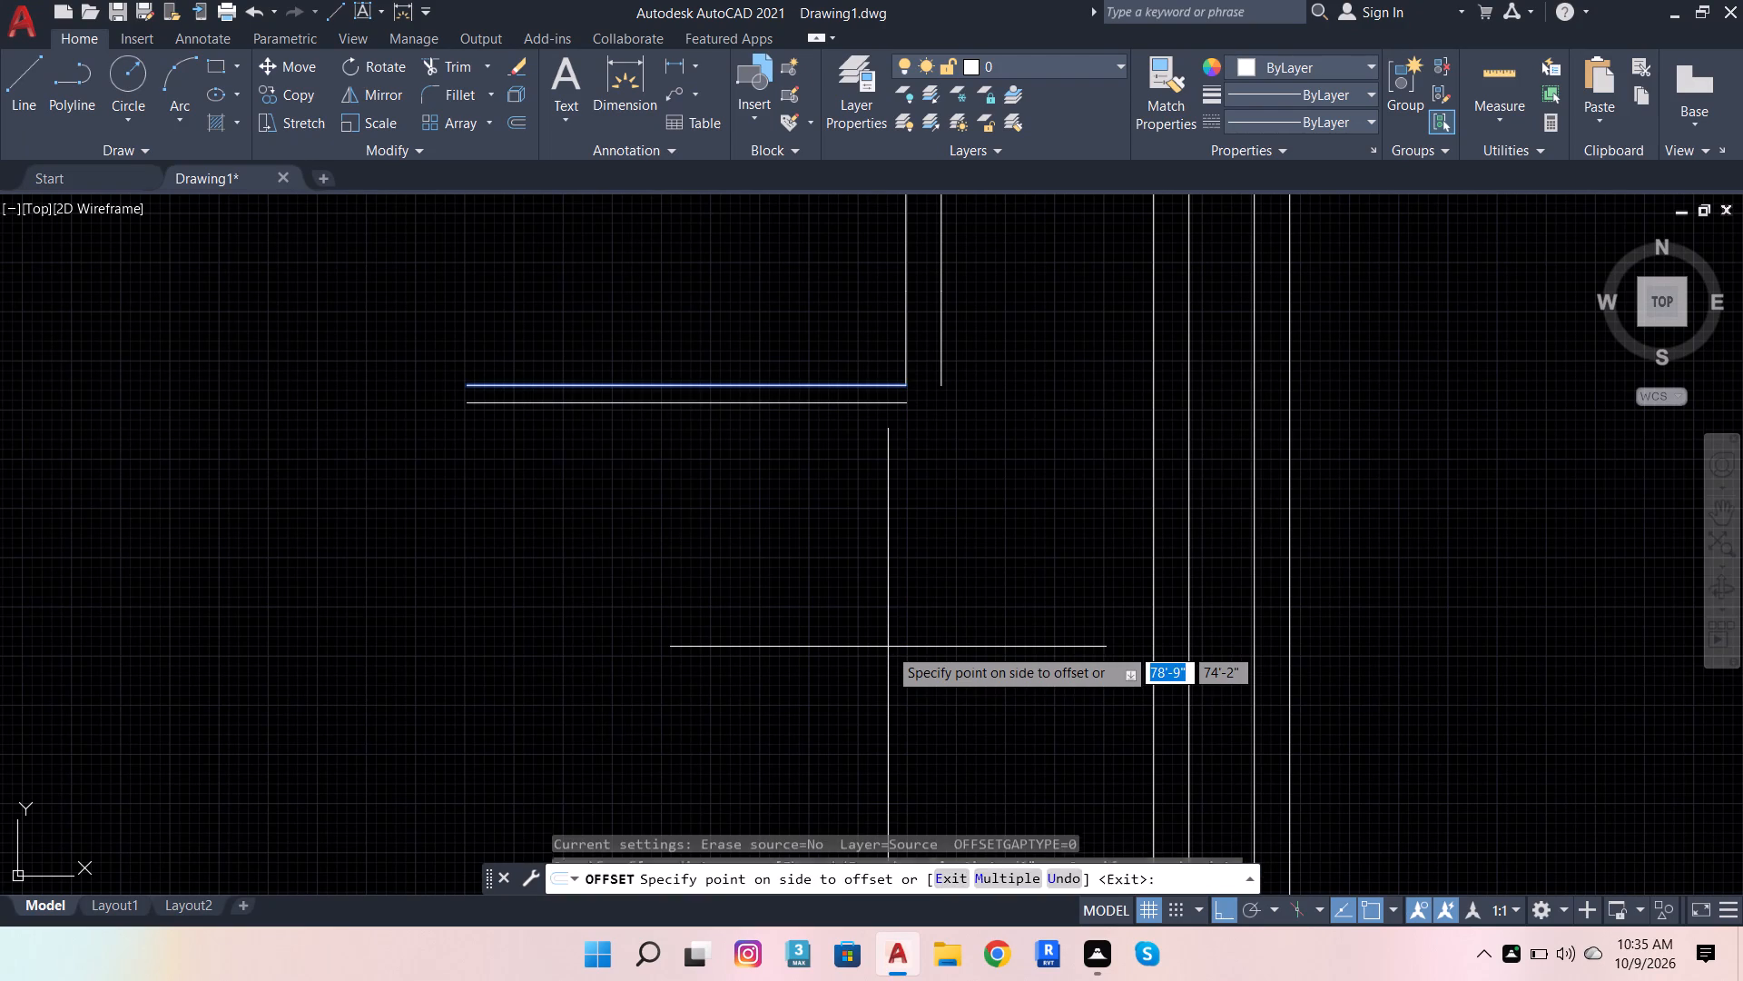
click(888, 647)
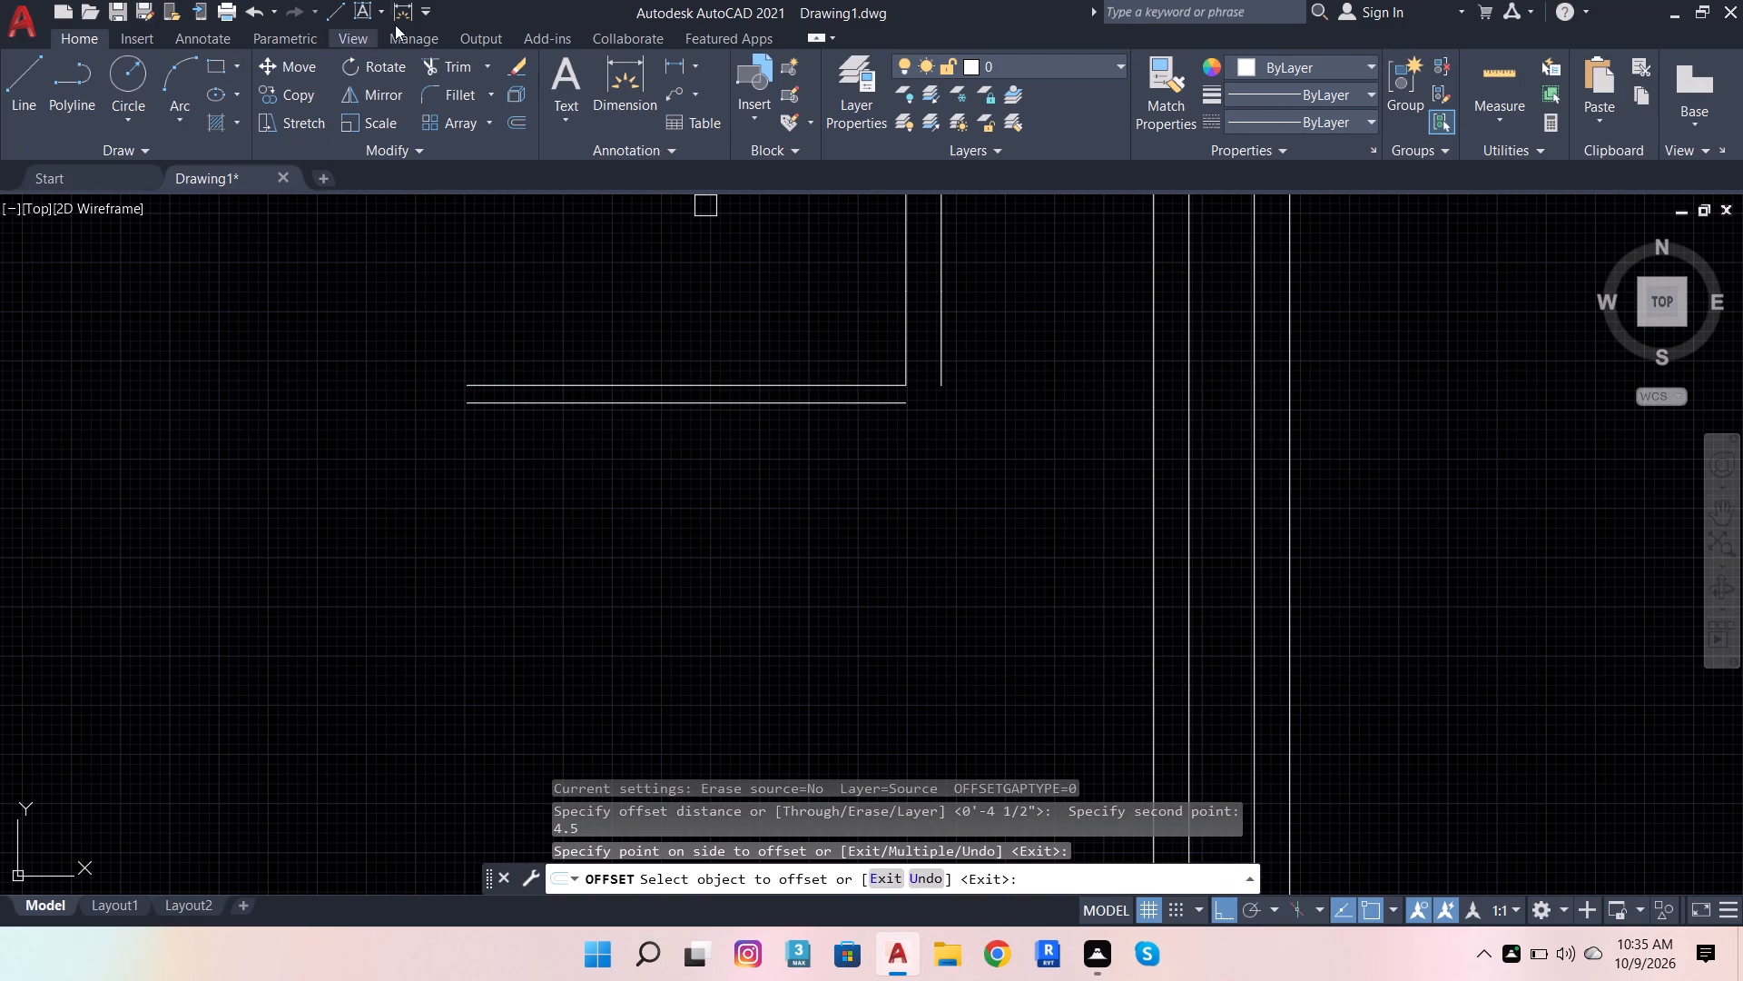
Draw a 2'6" vertical line downward from the right end of the lower horizontal wall face and finish the line.
click(35, 76)
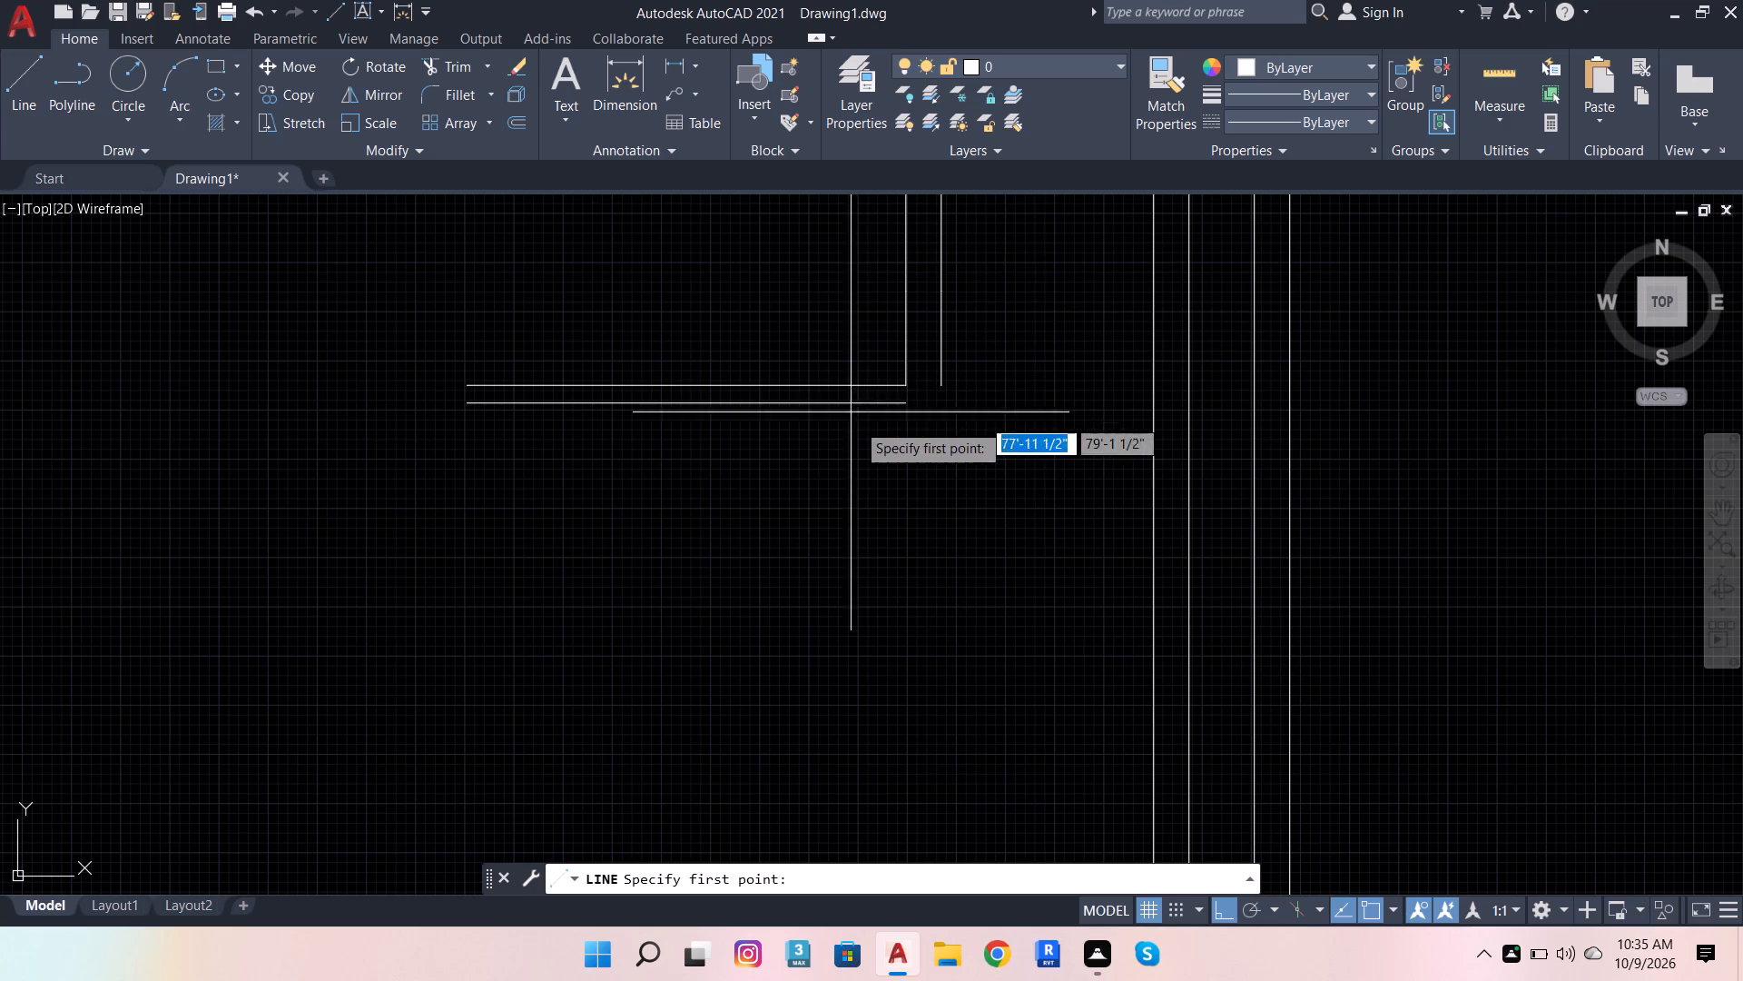
click(907, 404)
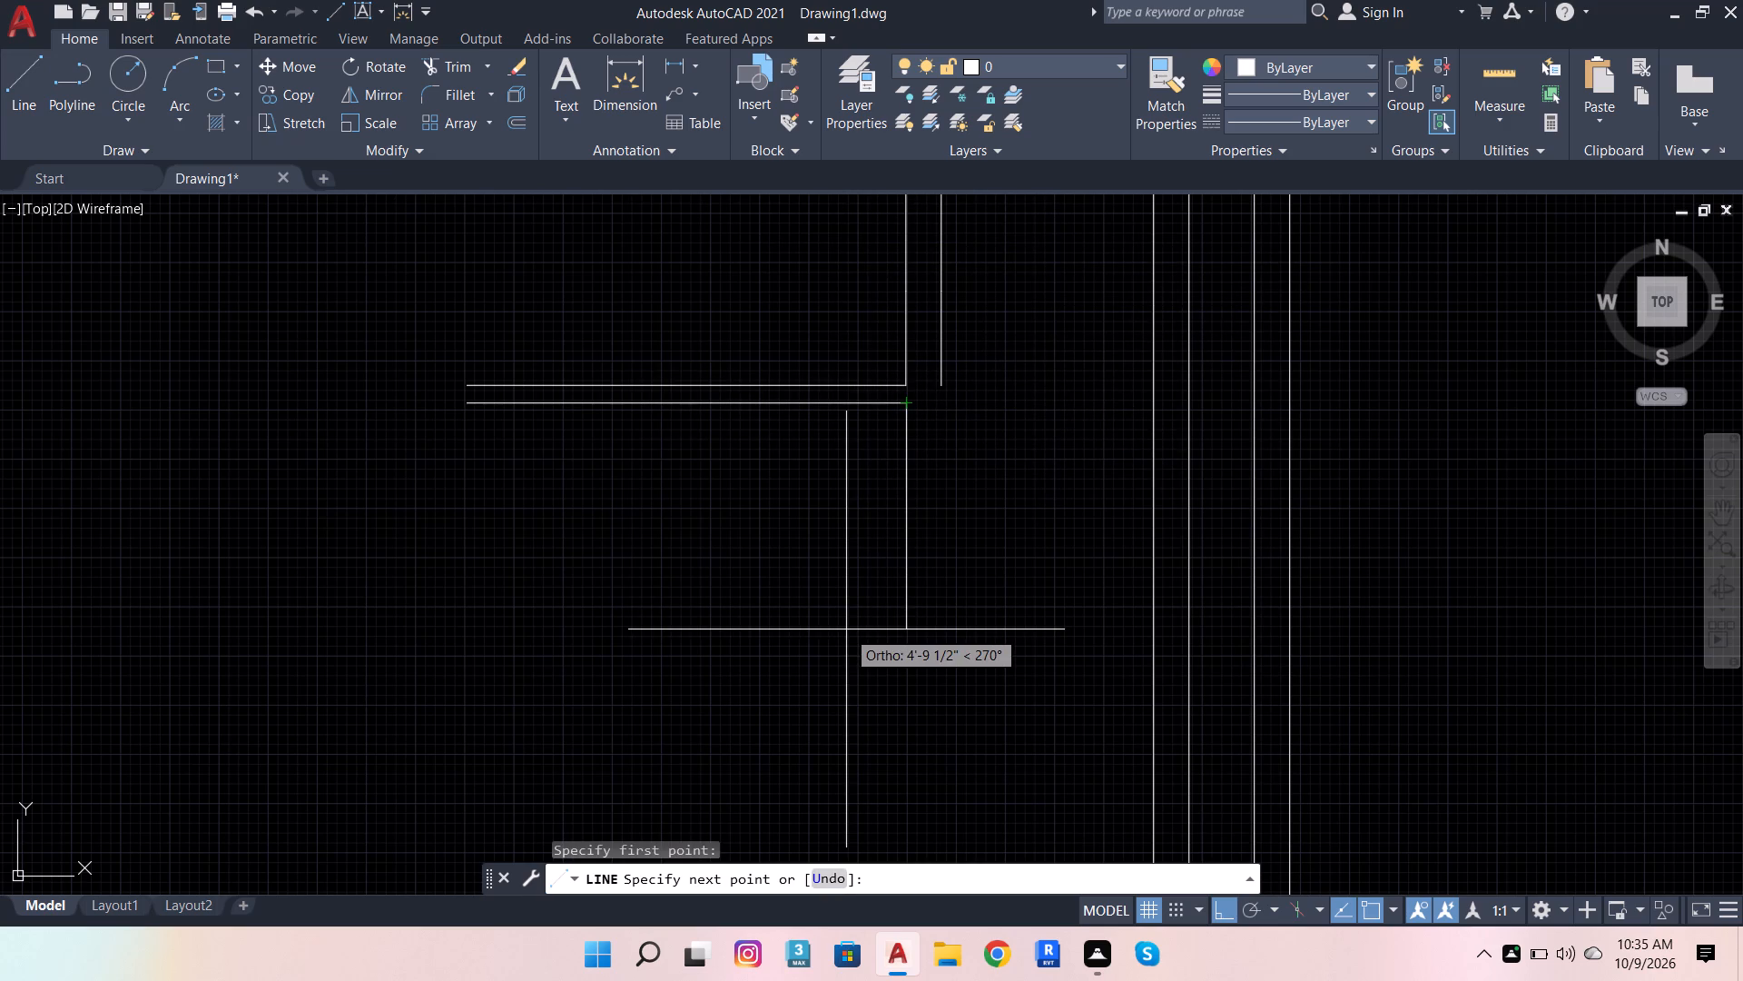
text(2'6)
key(Return)
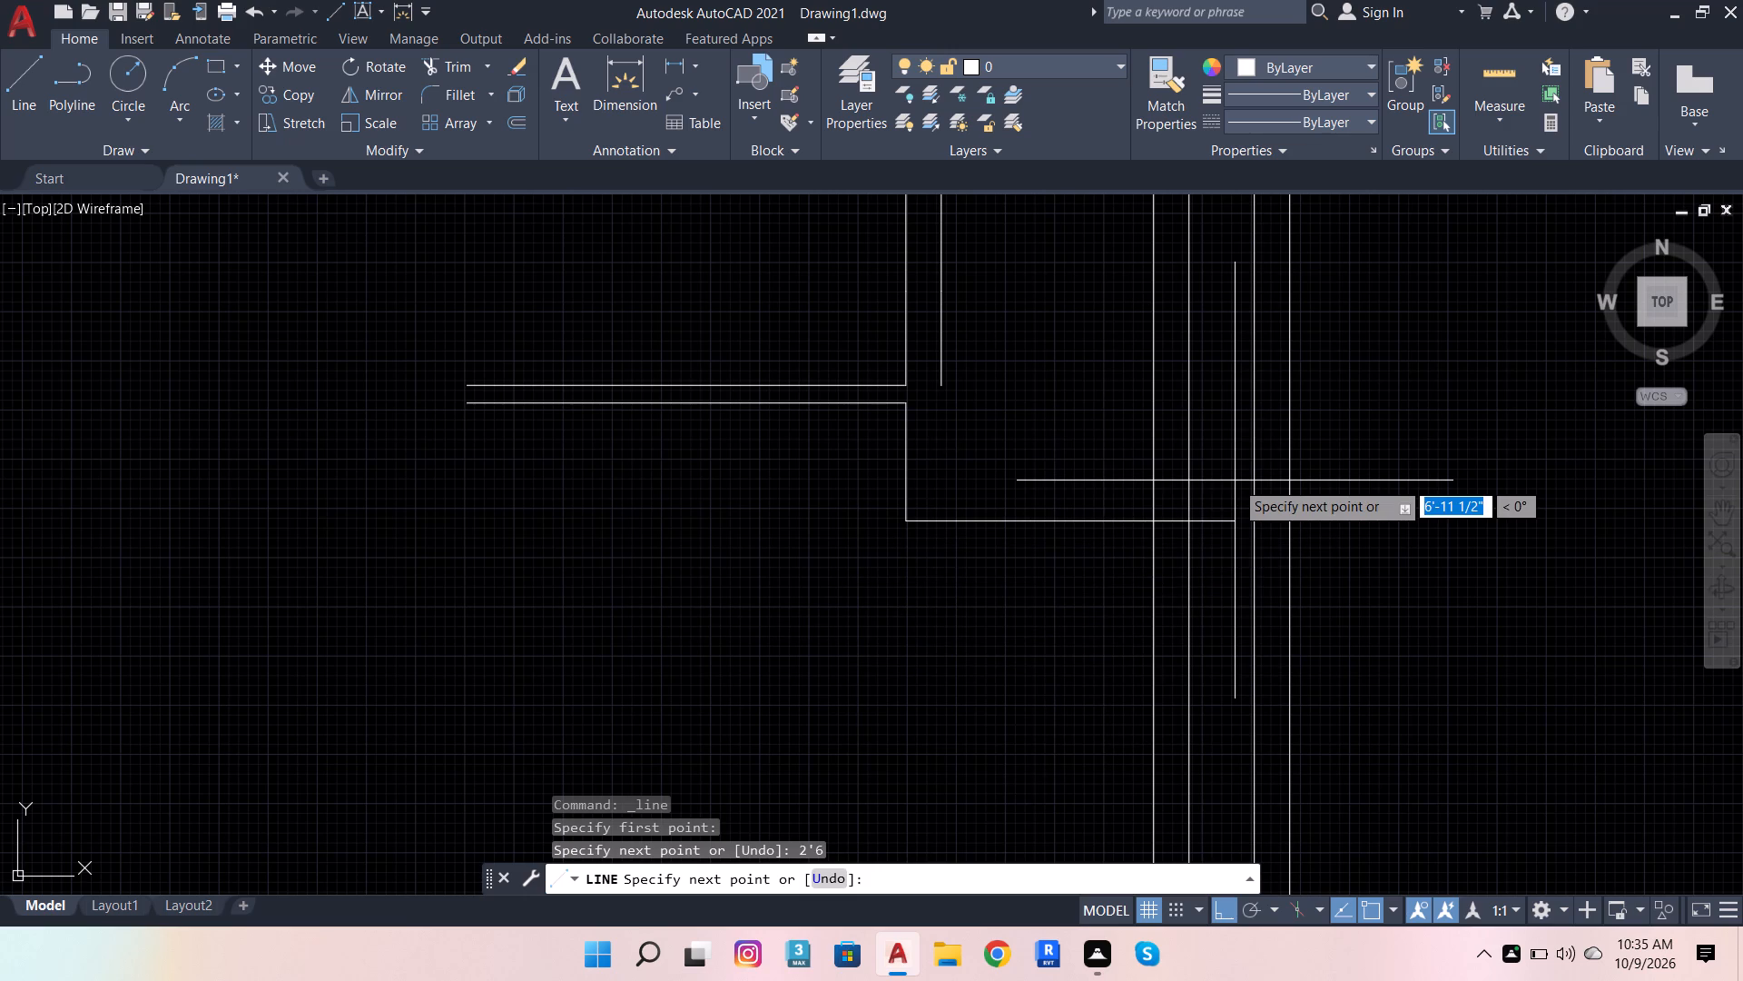
key(space)
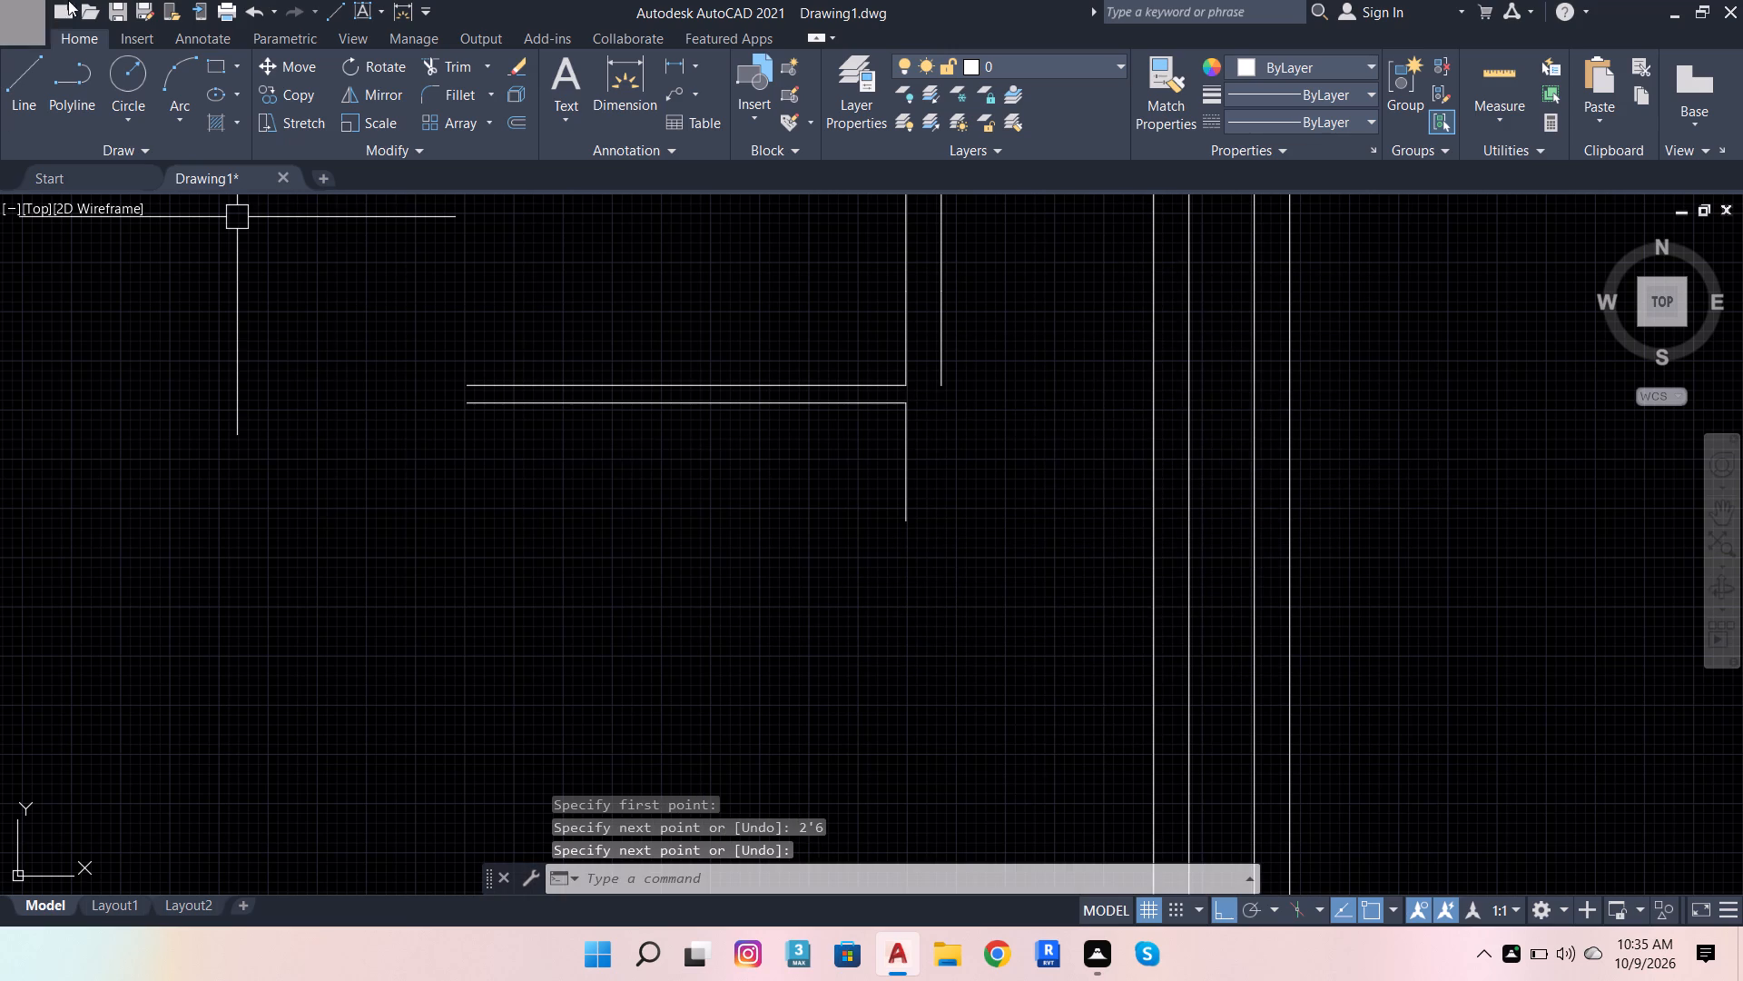
Start another line for the wall layout.
click(8, 84)
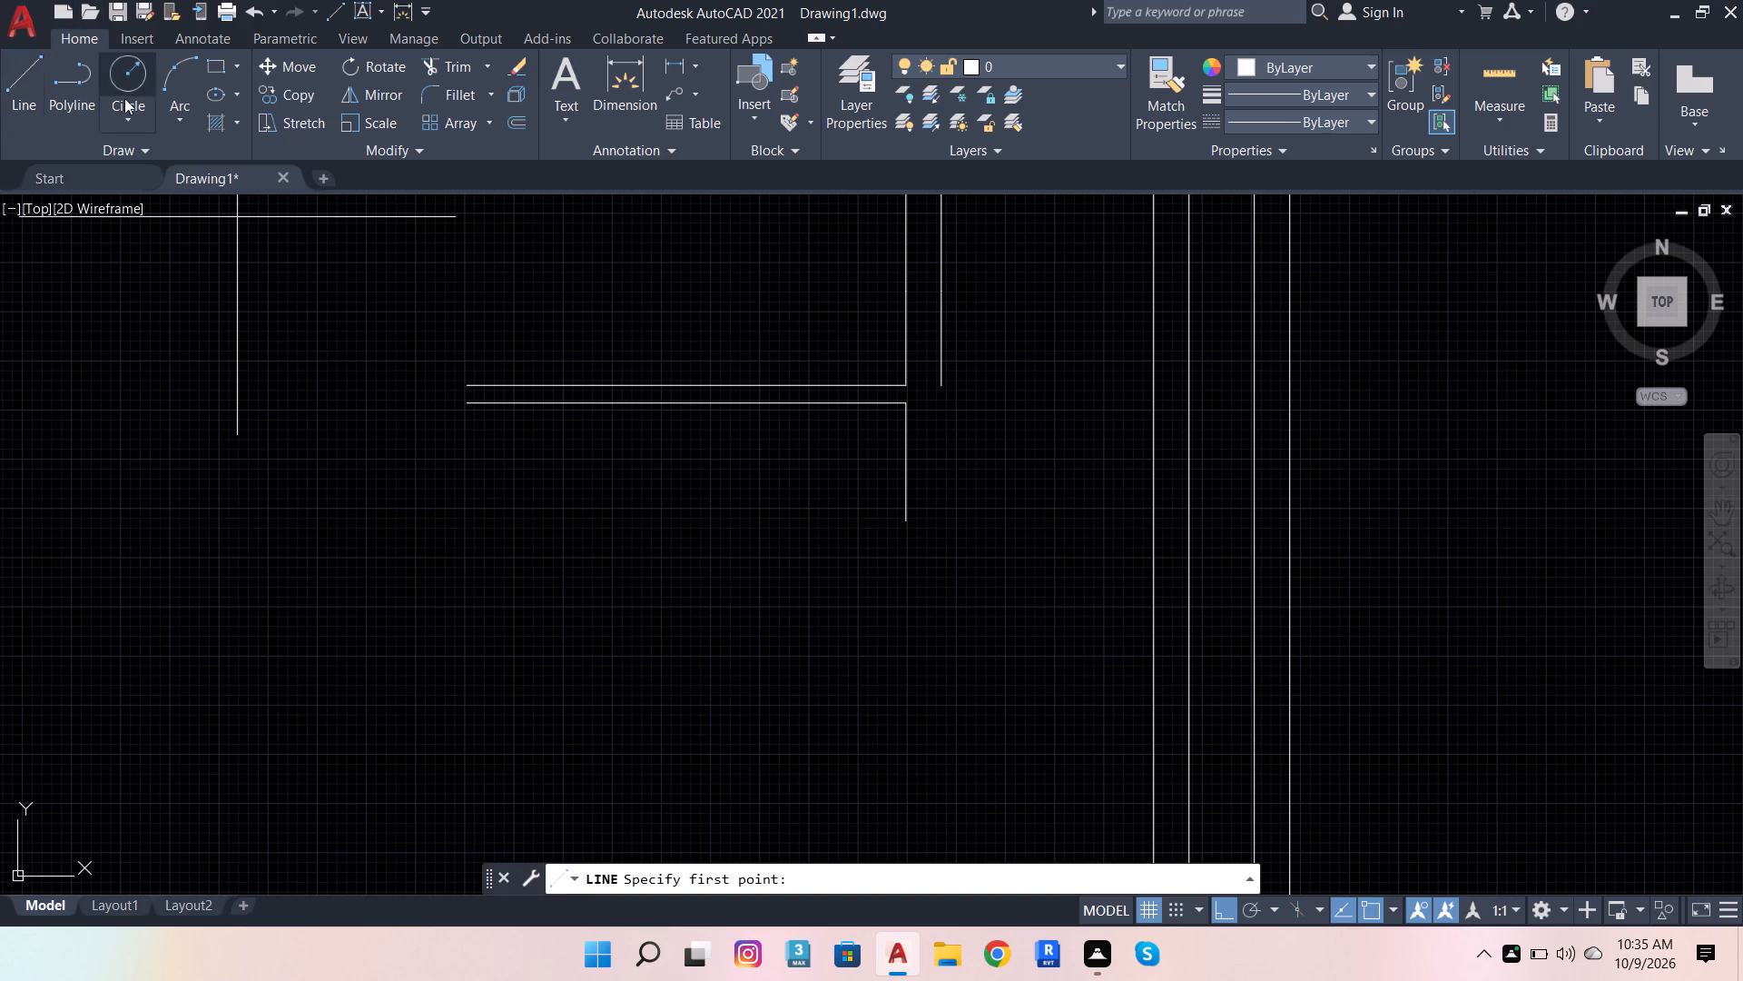
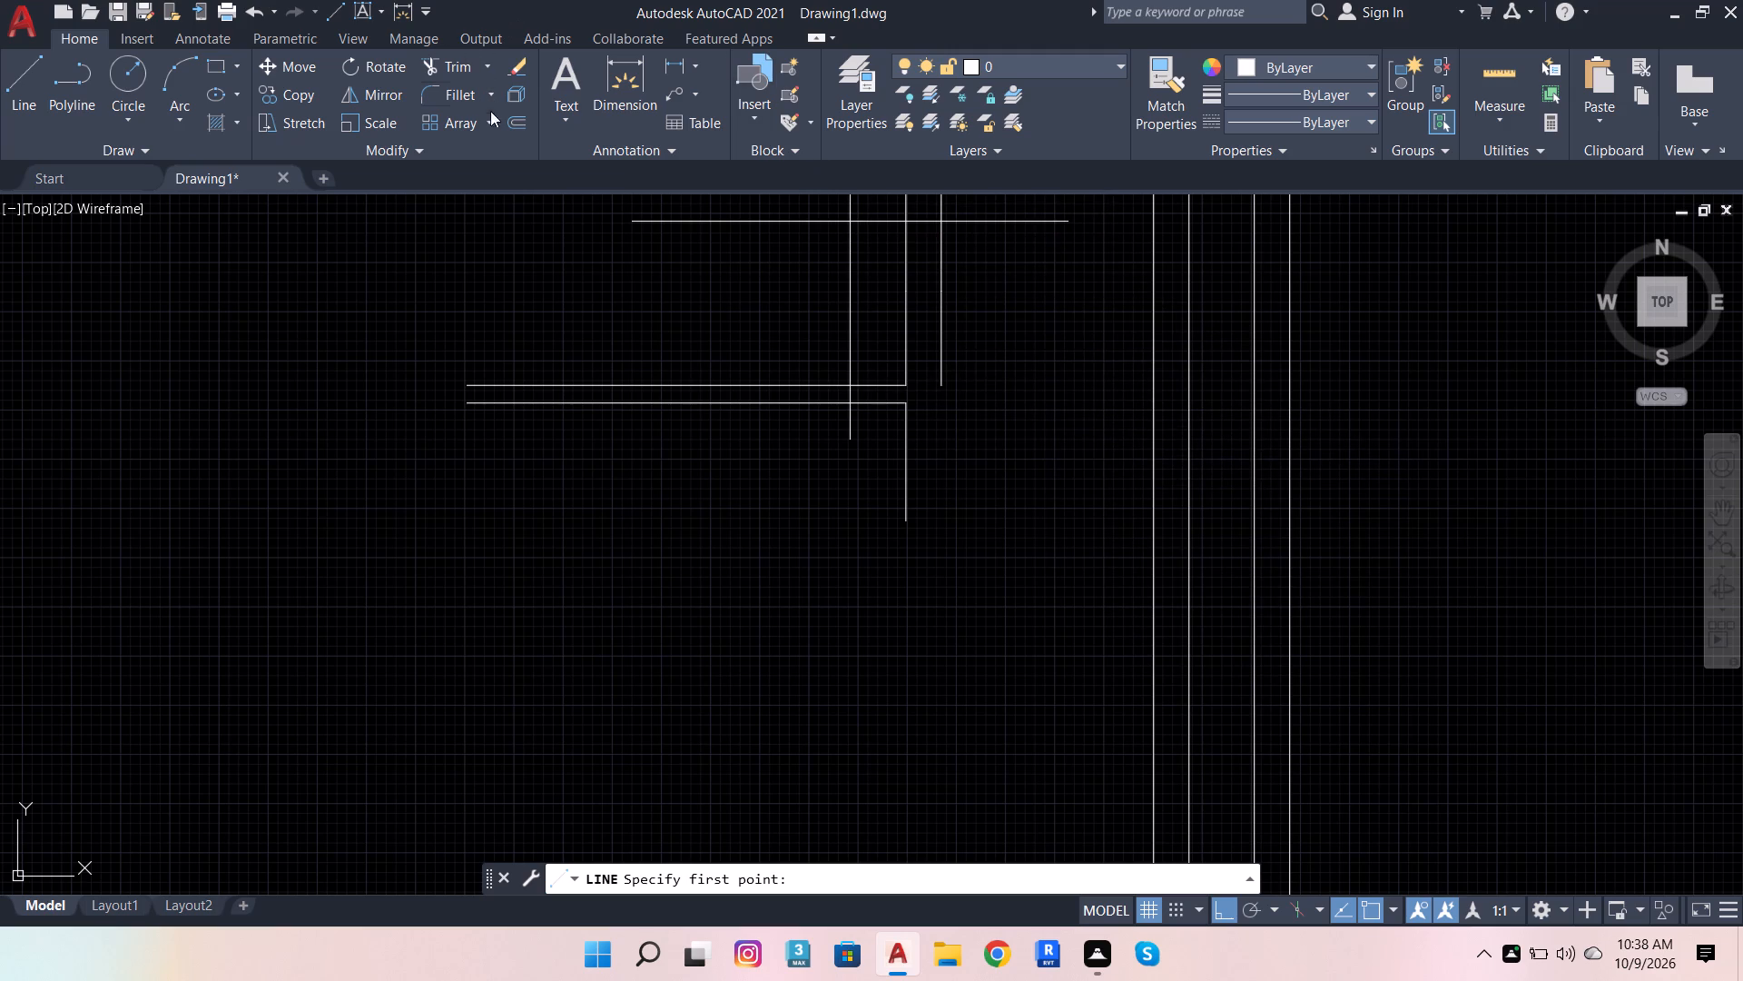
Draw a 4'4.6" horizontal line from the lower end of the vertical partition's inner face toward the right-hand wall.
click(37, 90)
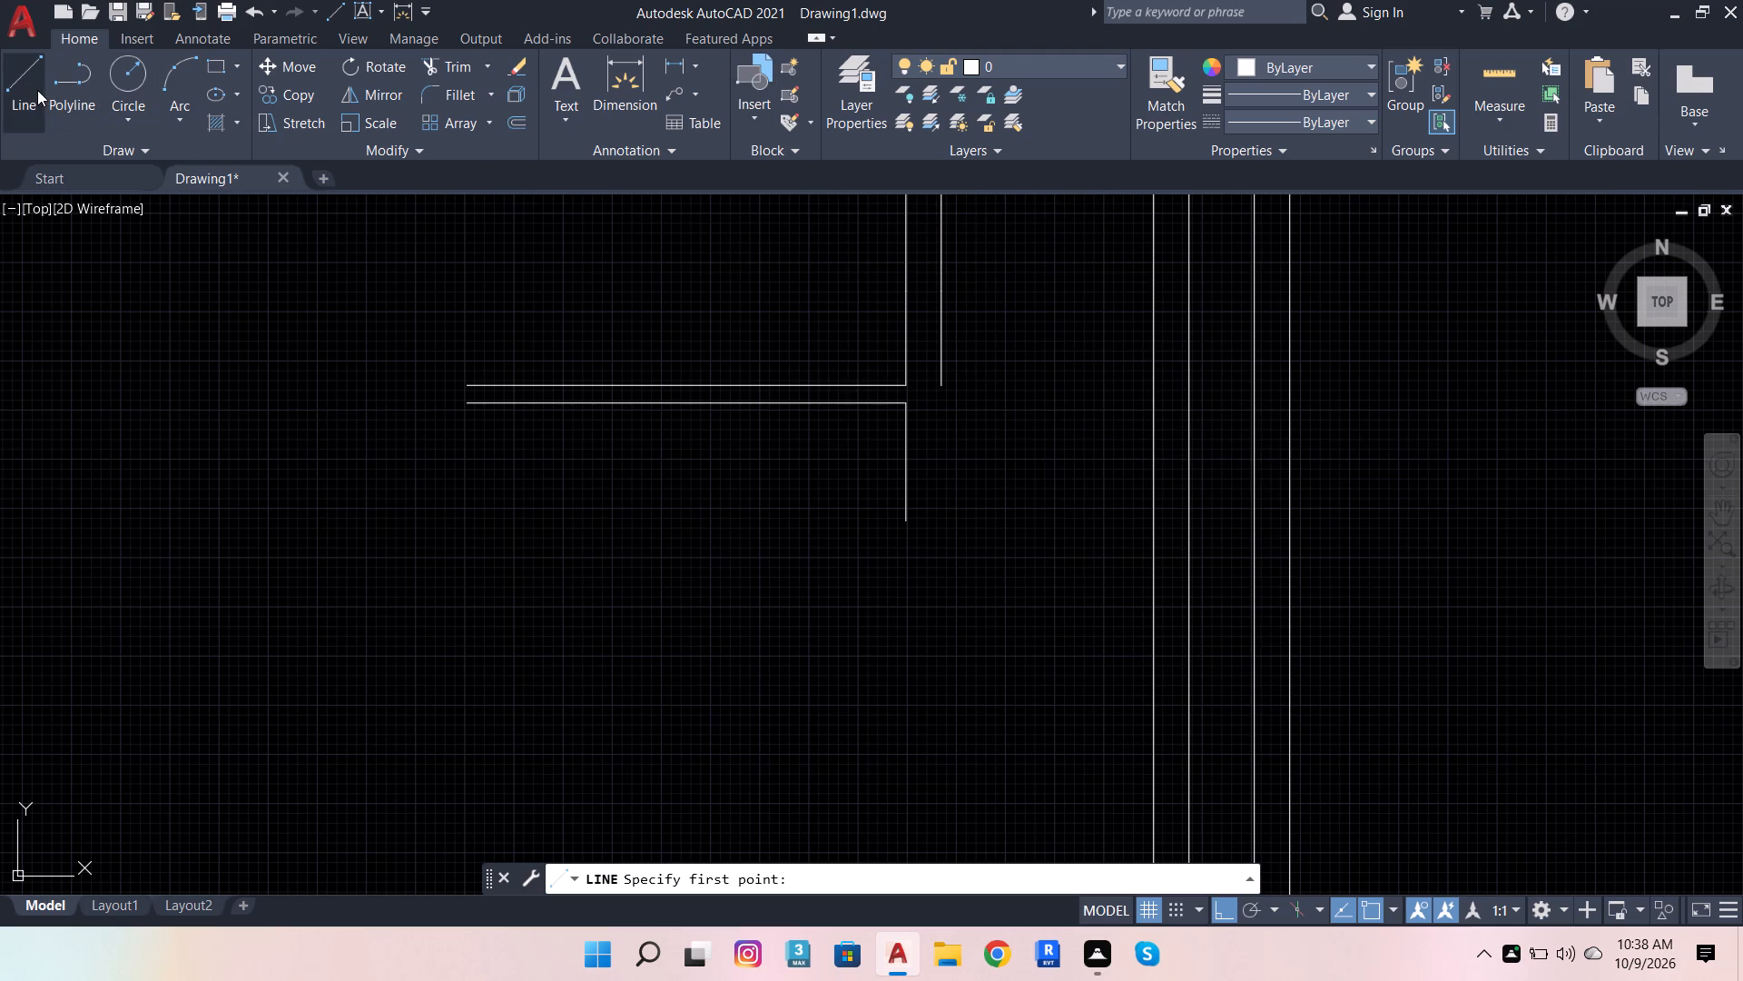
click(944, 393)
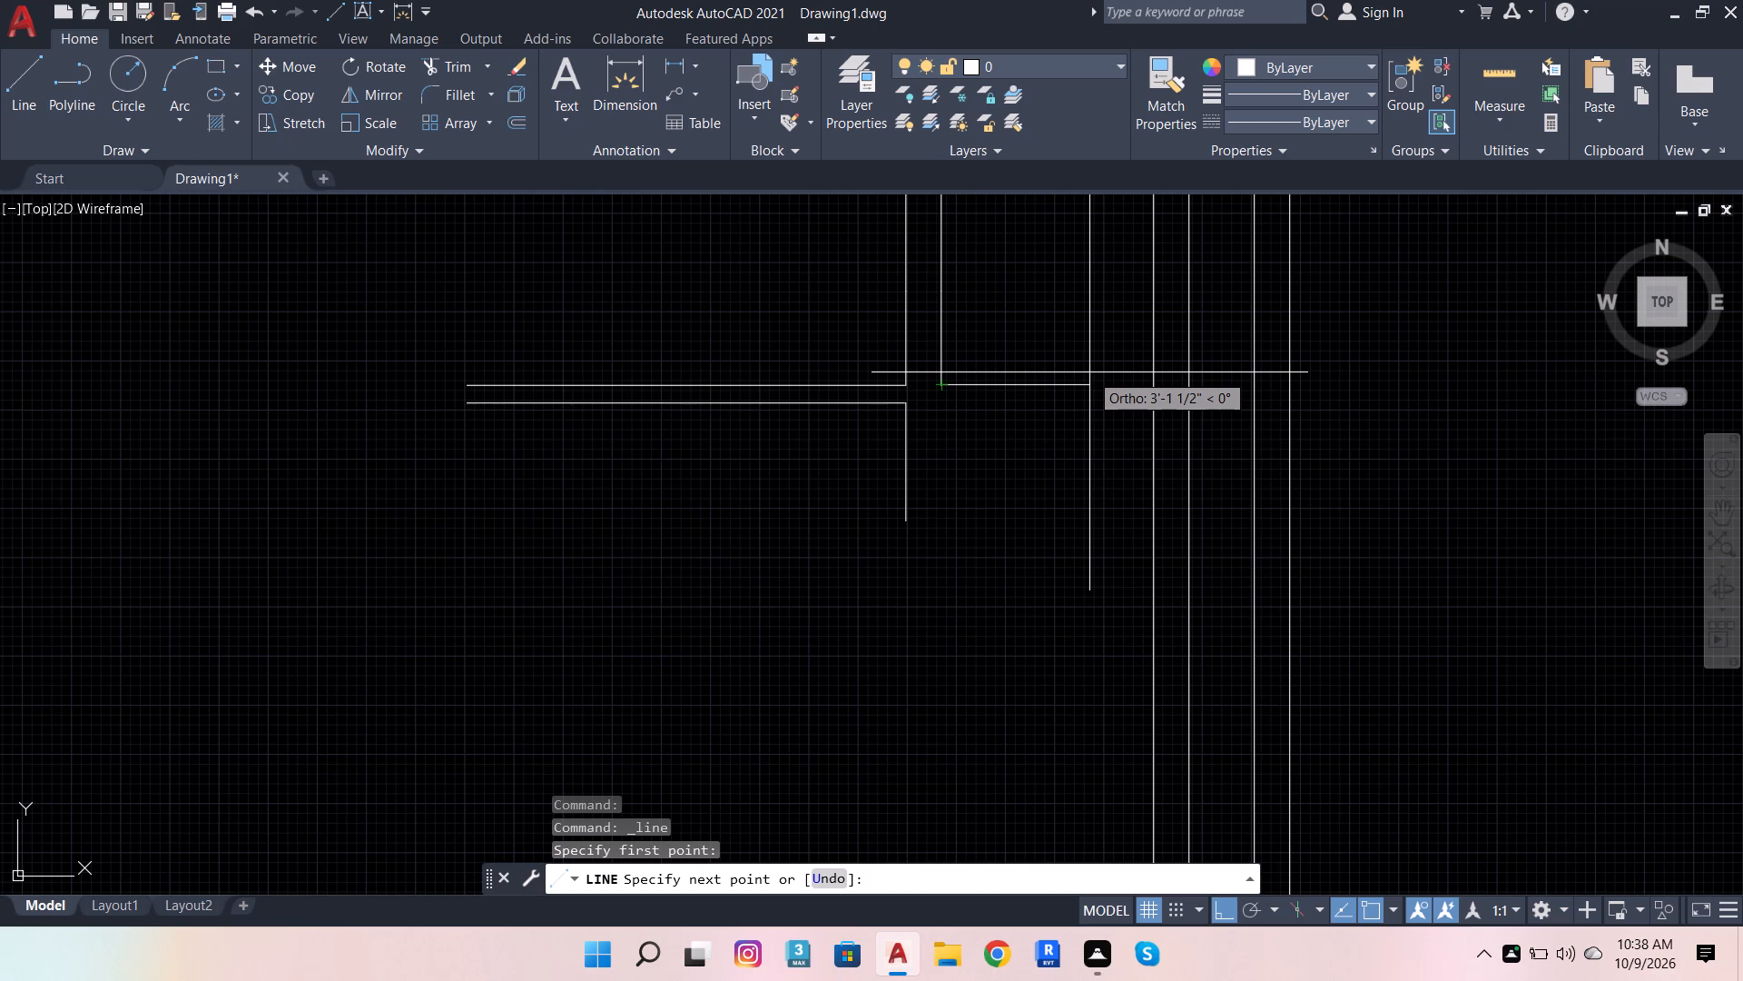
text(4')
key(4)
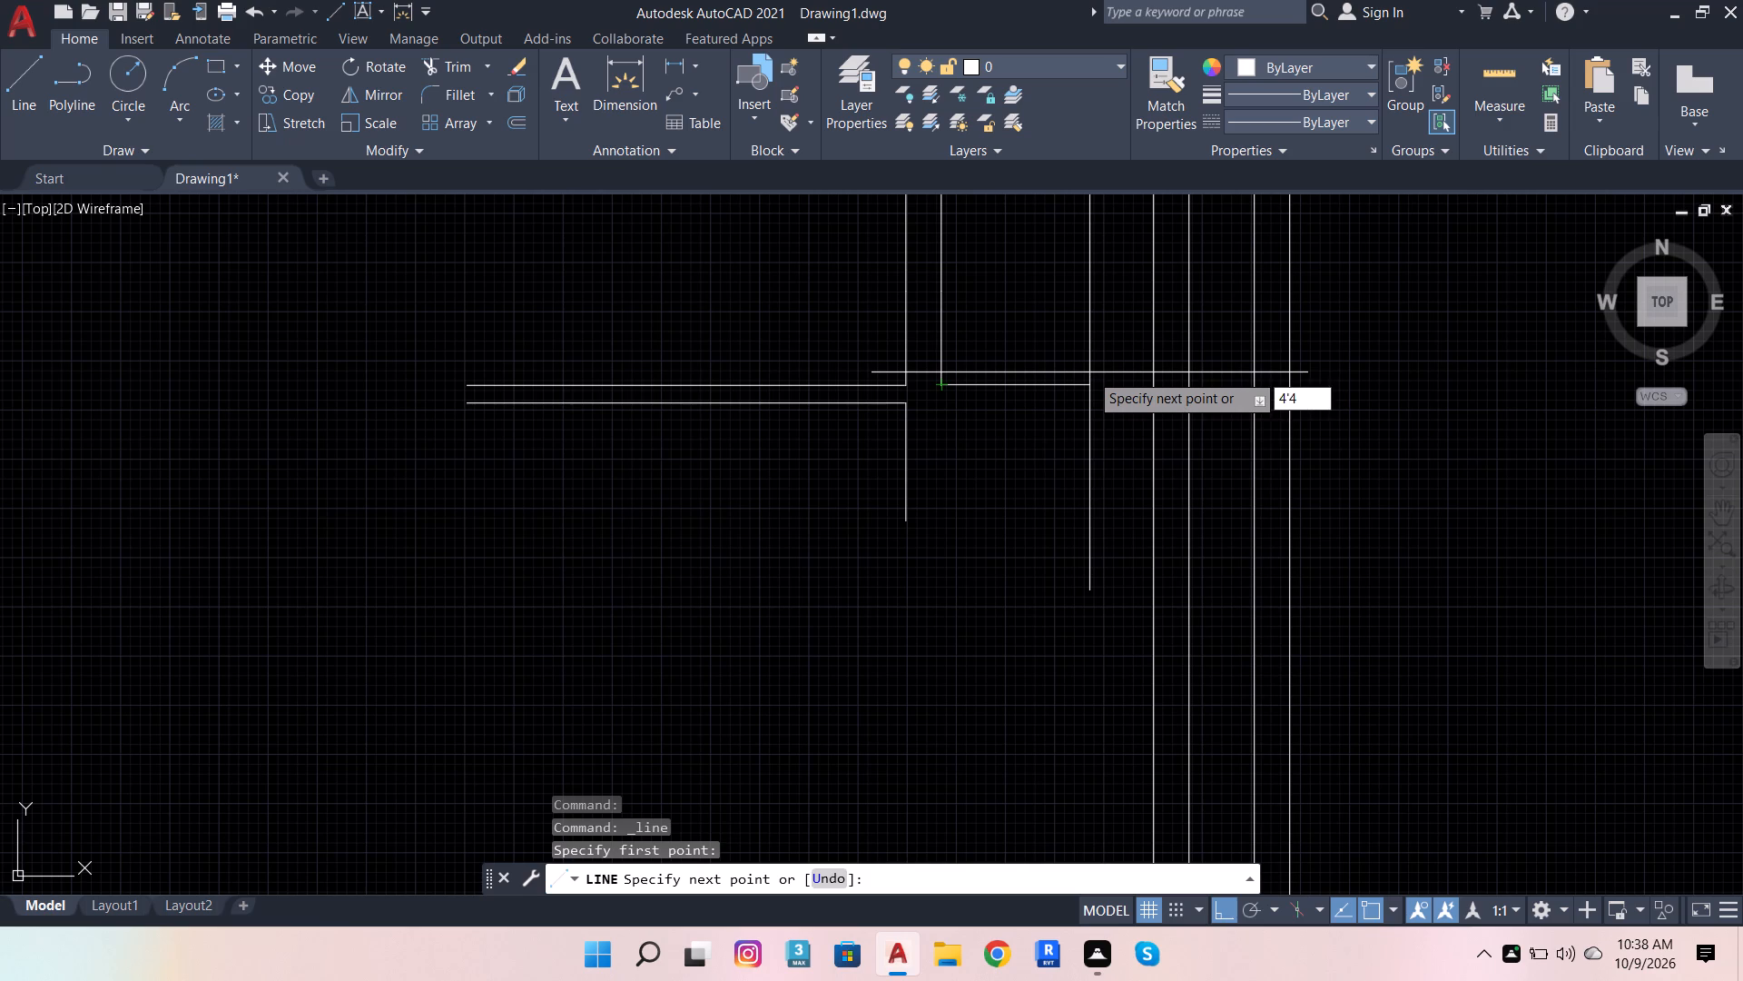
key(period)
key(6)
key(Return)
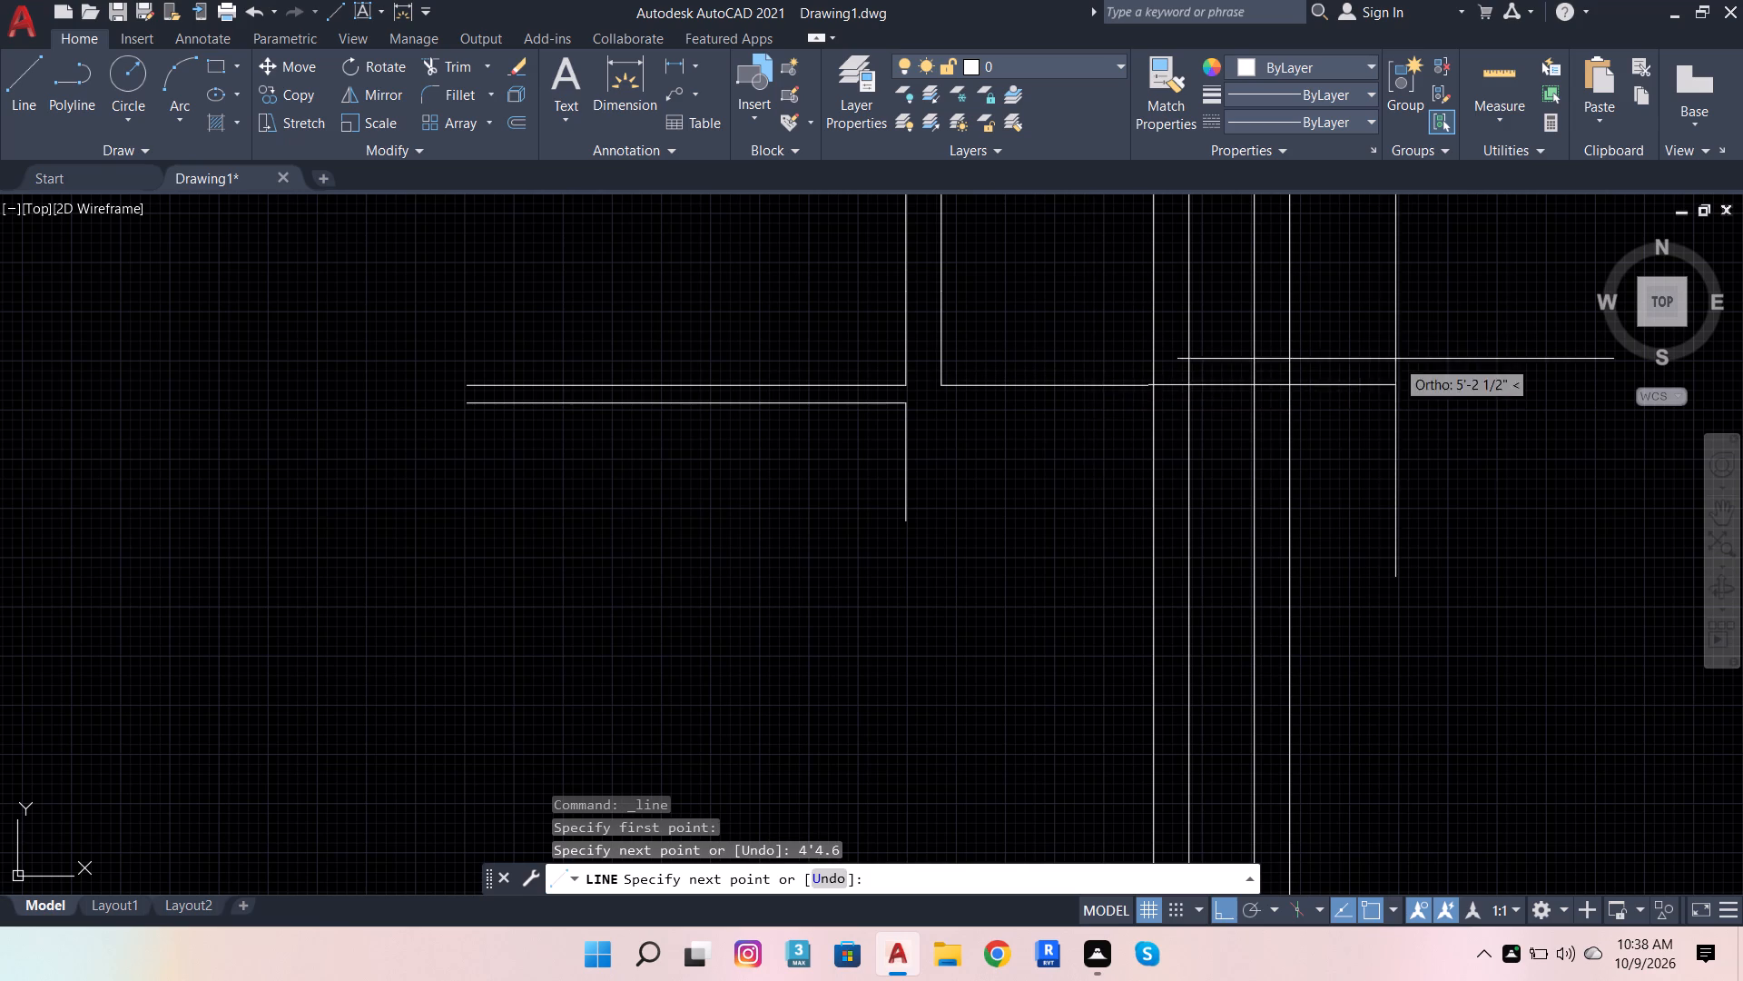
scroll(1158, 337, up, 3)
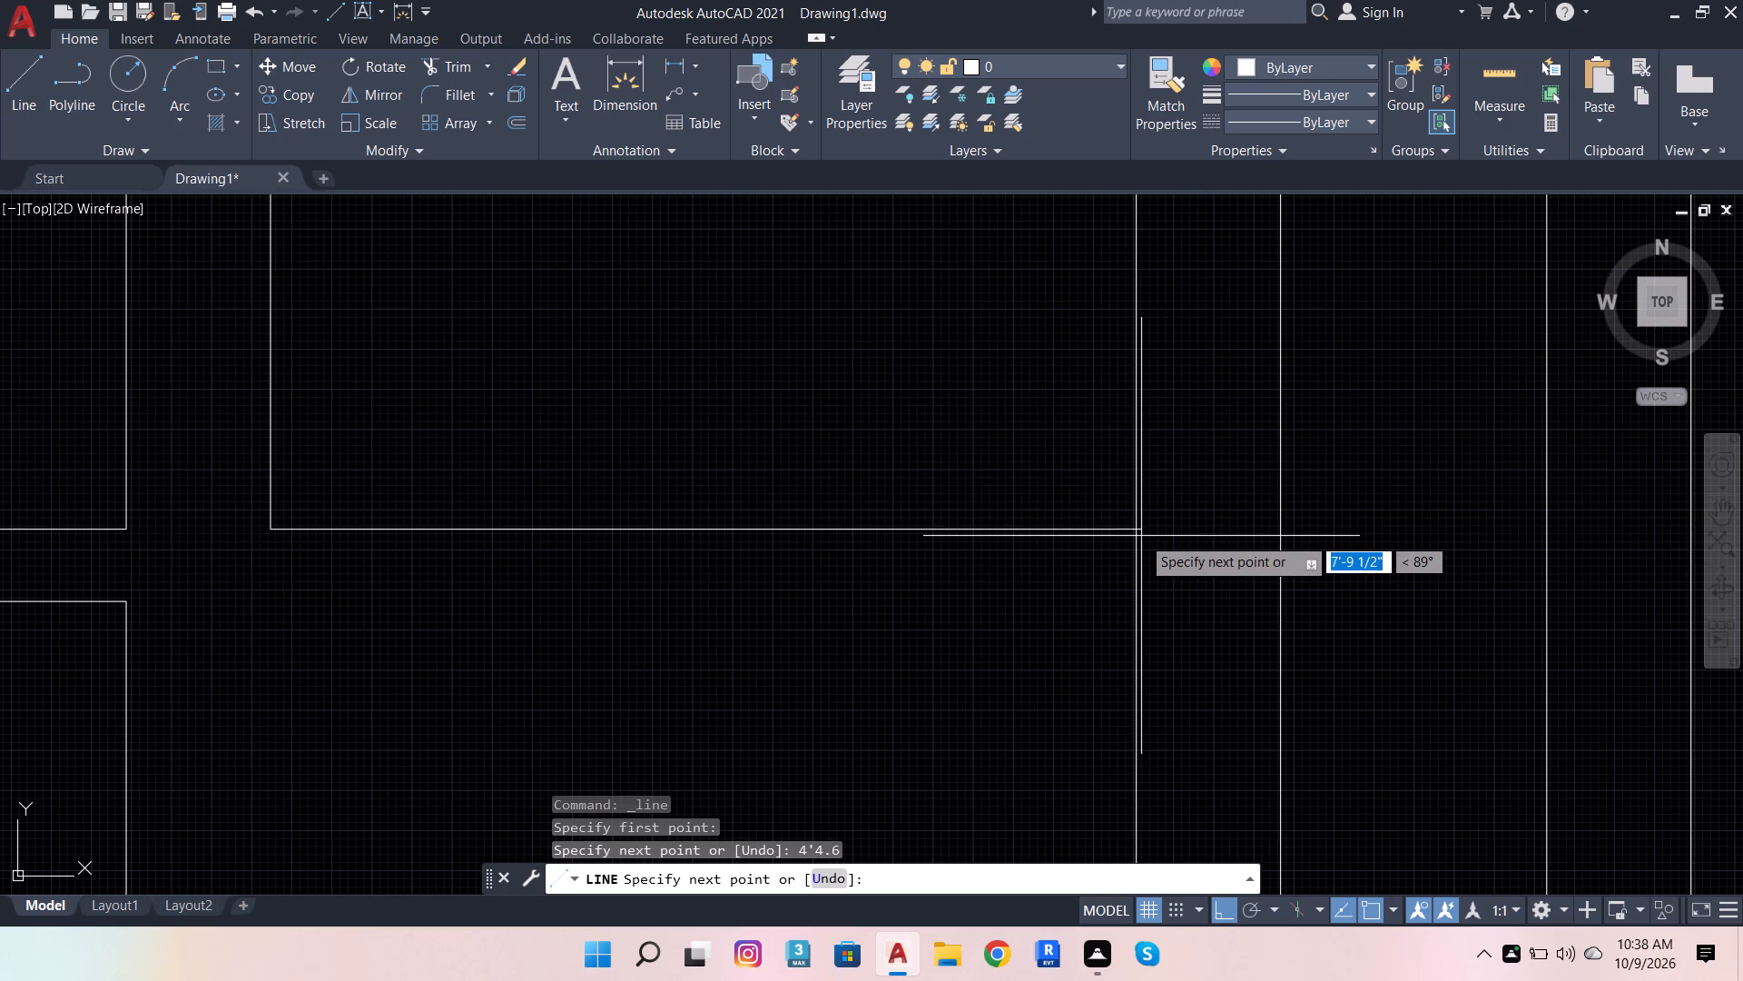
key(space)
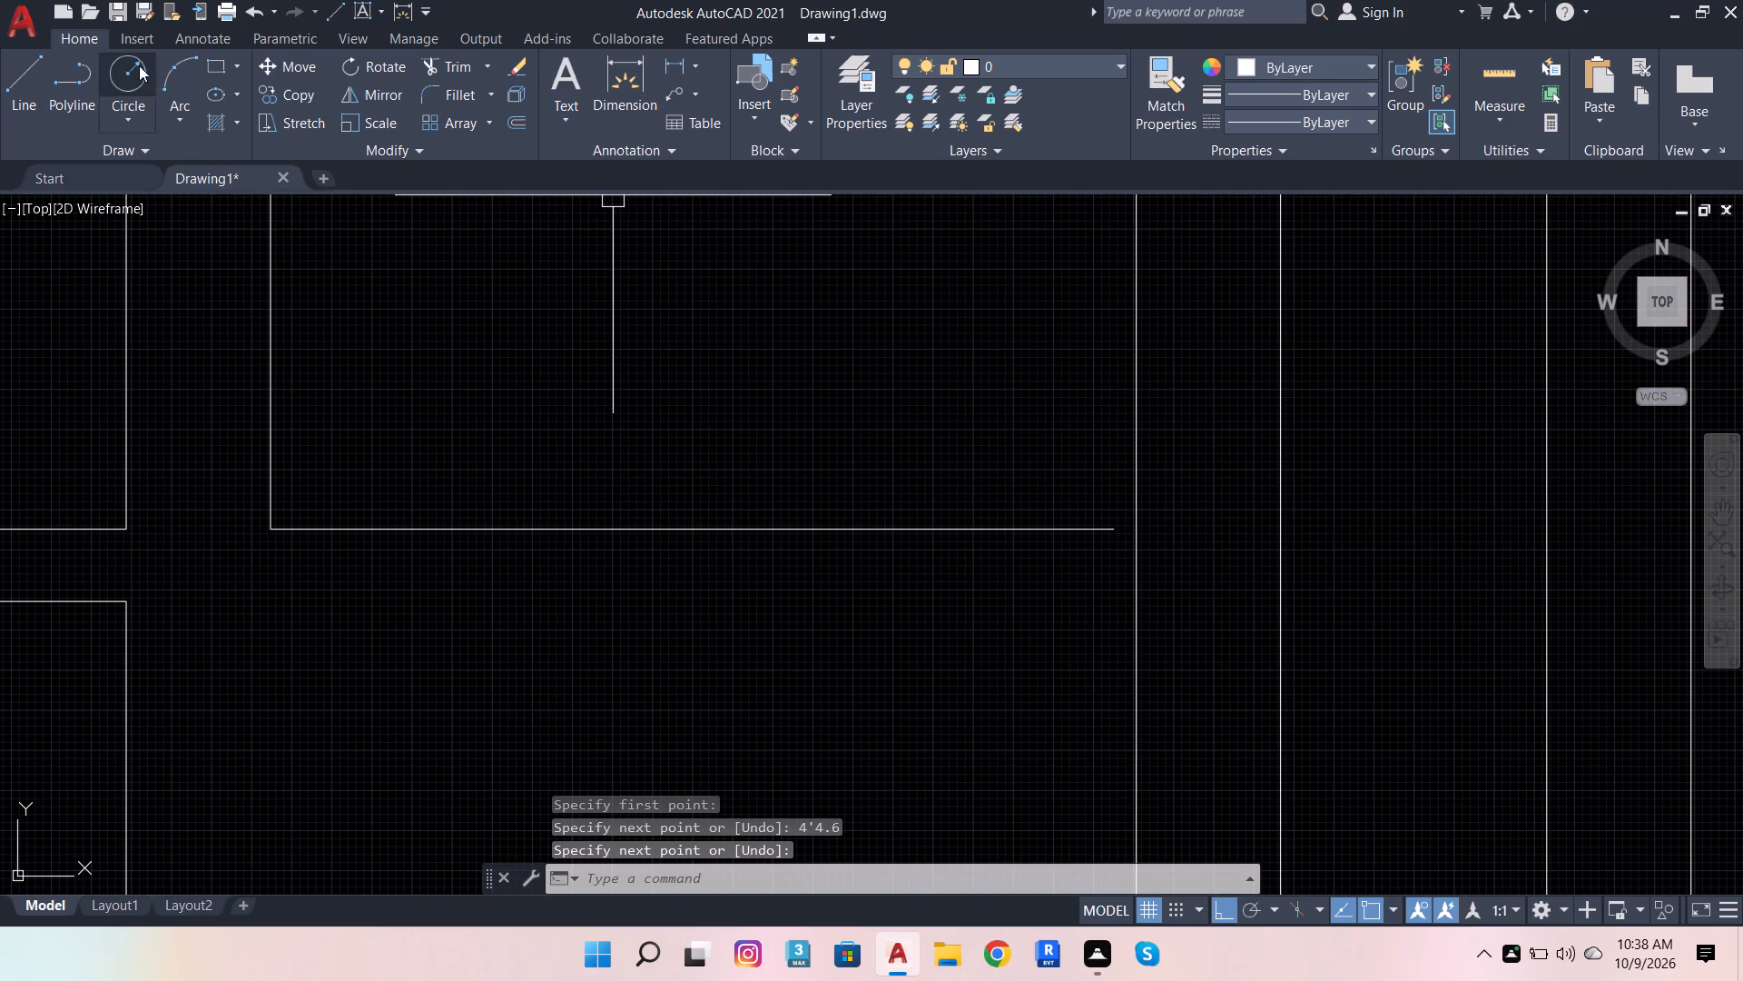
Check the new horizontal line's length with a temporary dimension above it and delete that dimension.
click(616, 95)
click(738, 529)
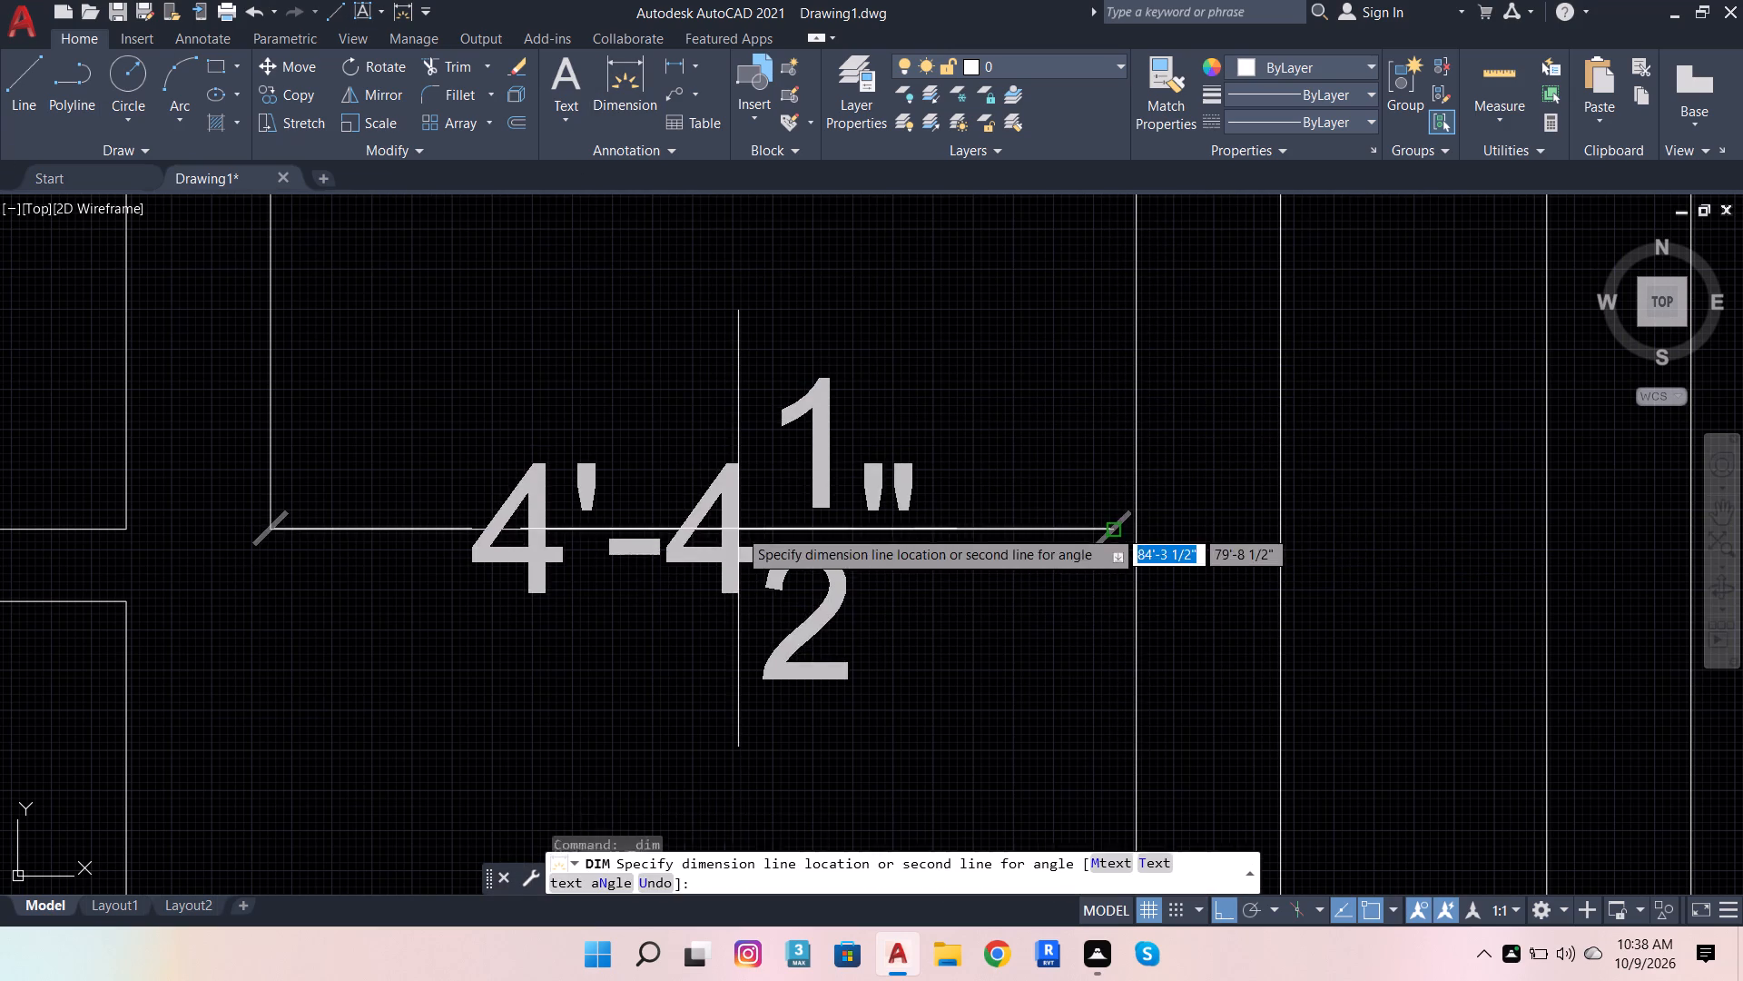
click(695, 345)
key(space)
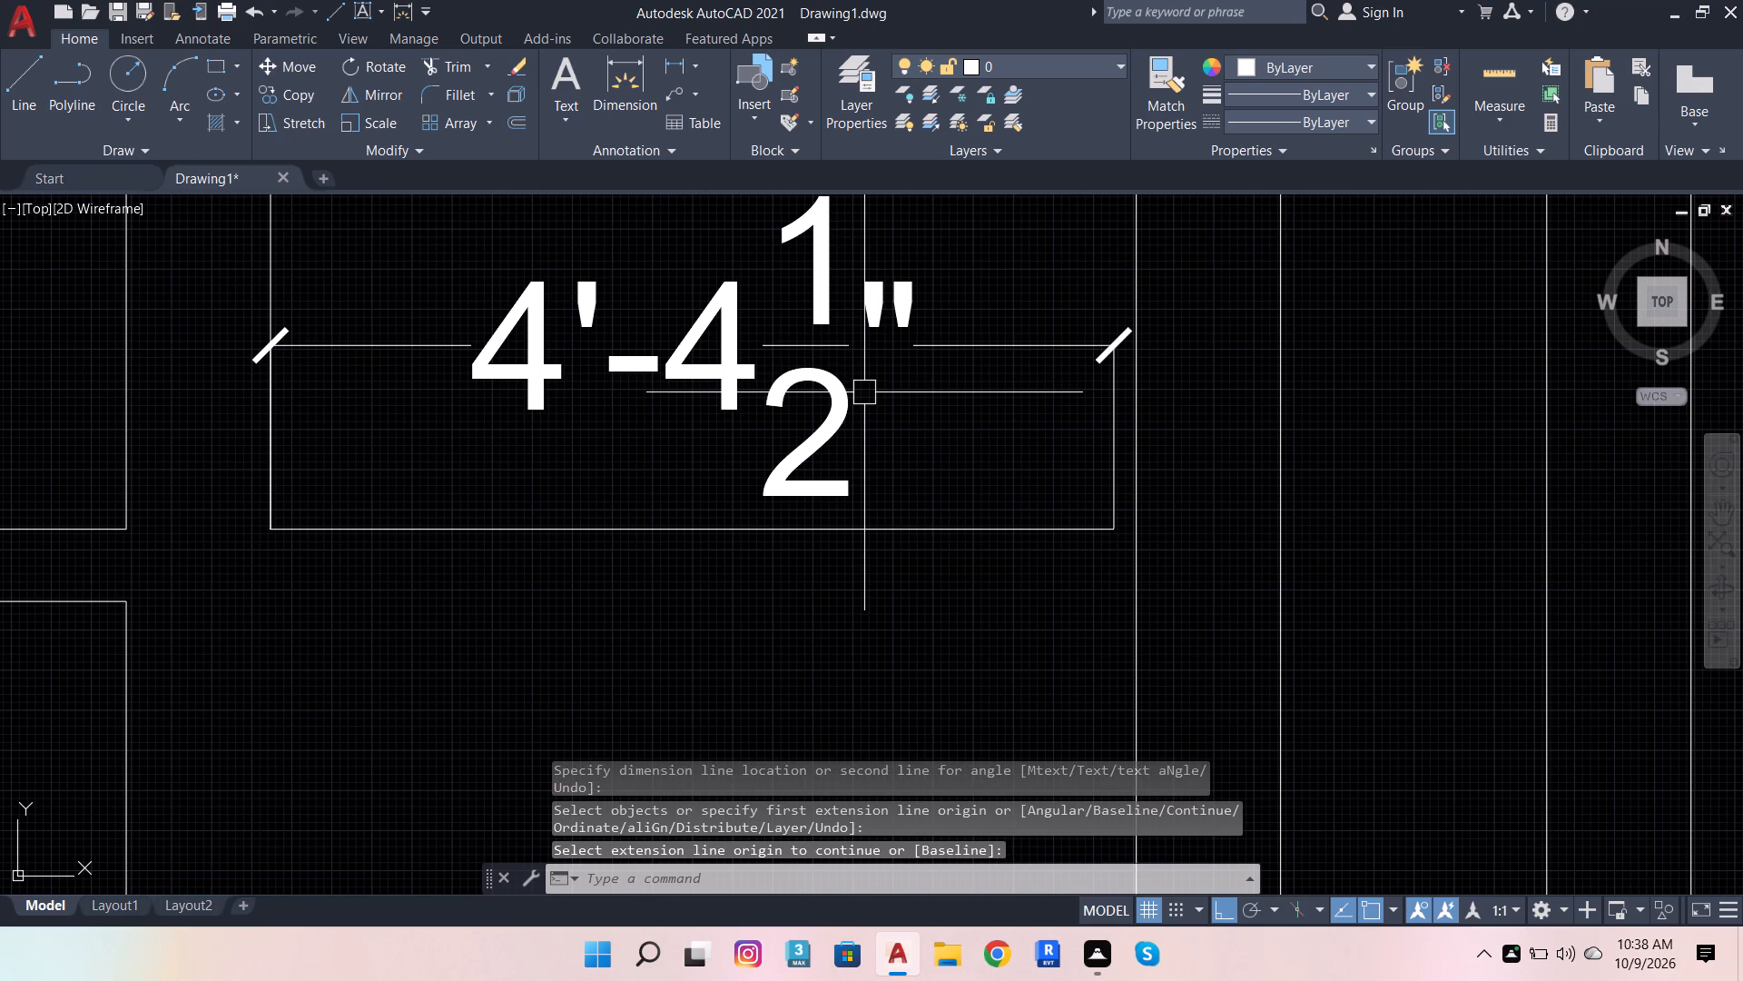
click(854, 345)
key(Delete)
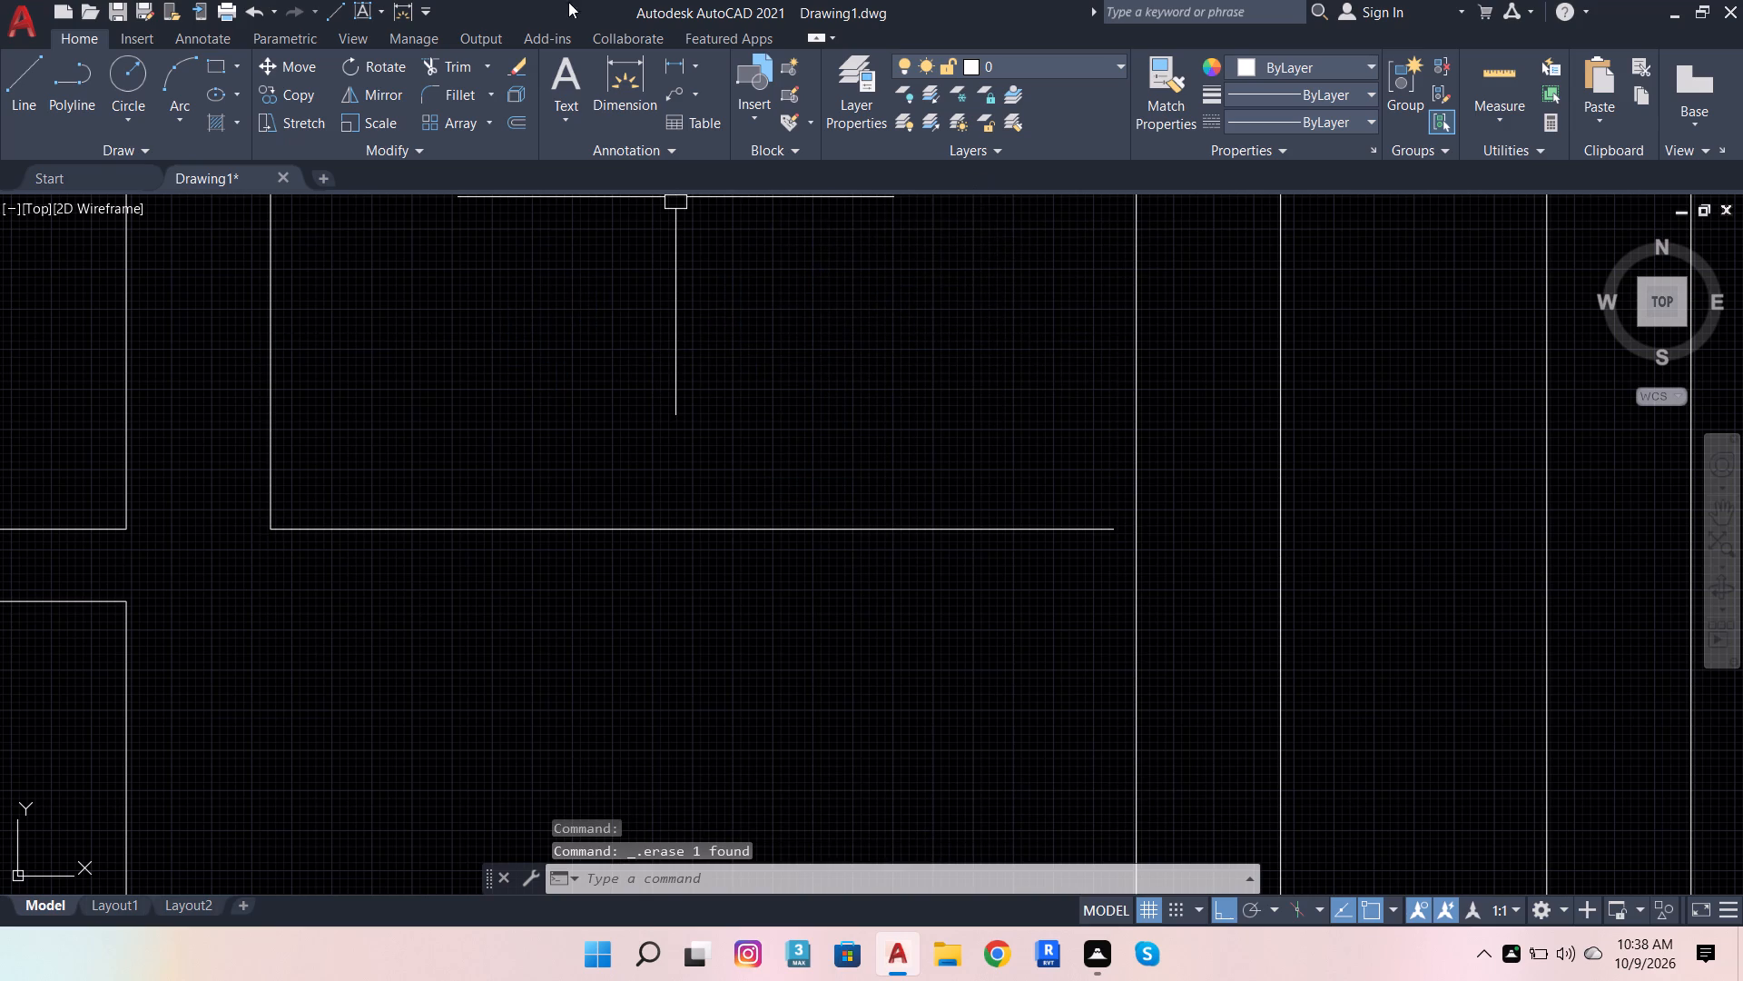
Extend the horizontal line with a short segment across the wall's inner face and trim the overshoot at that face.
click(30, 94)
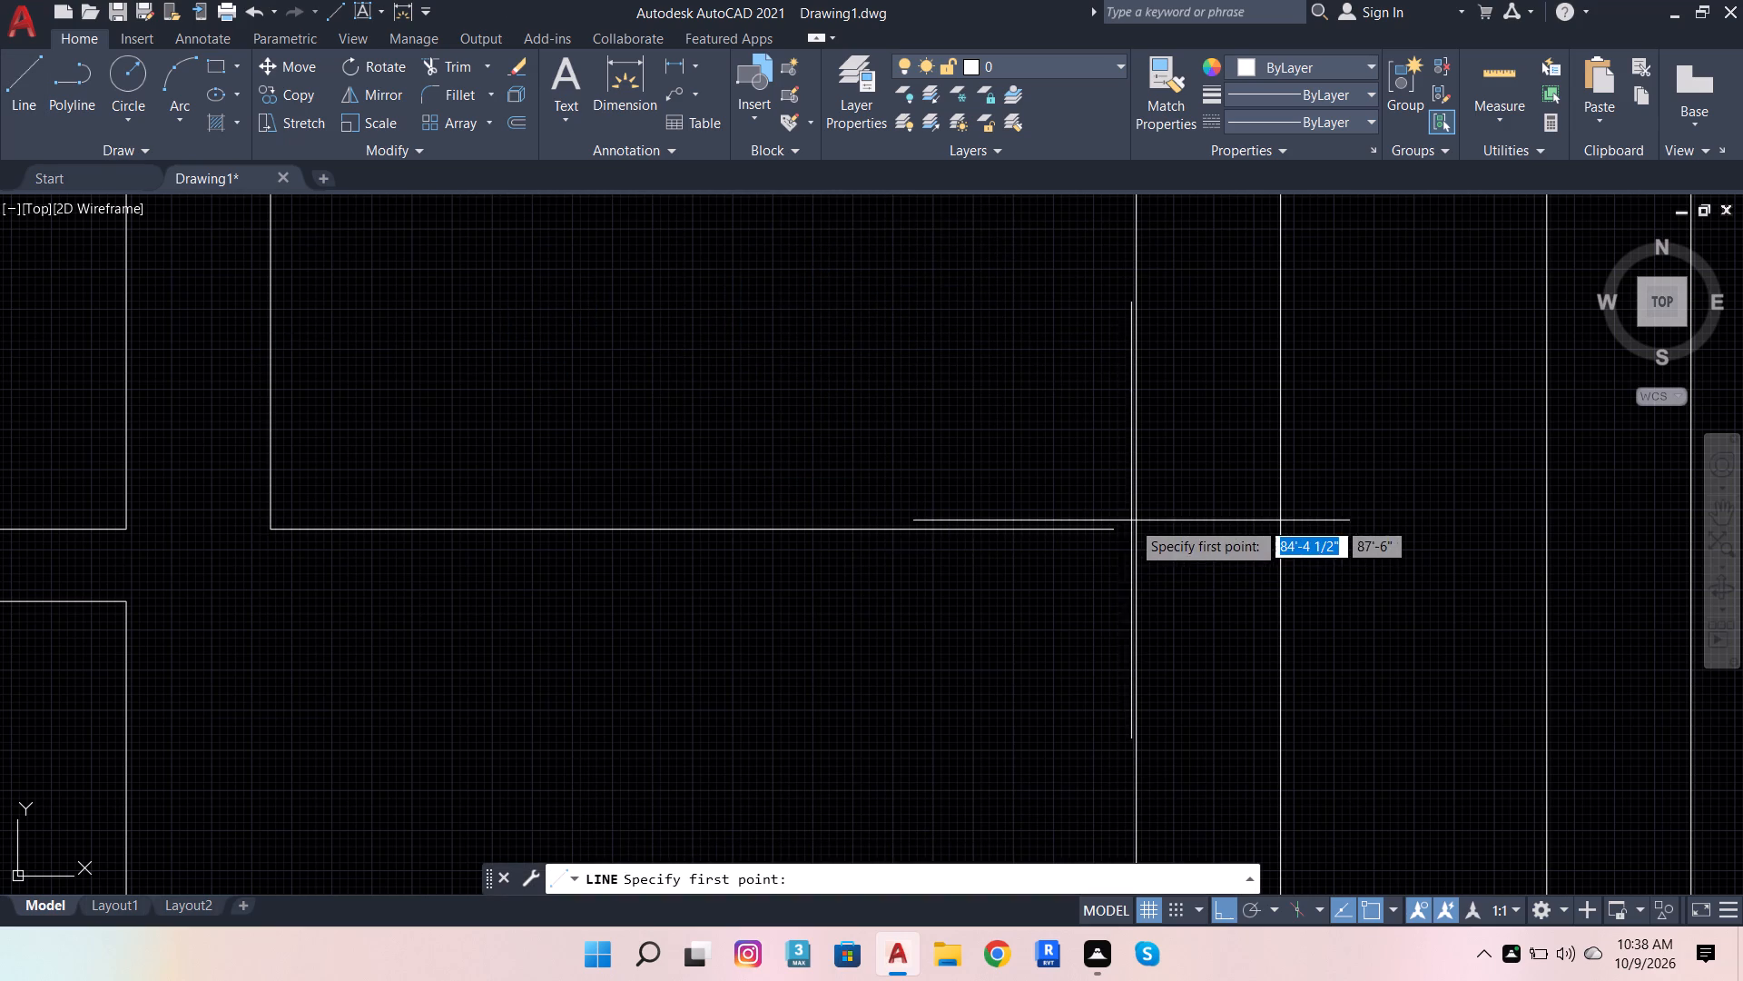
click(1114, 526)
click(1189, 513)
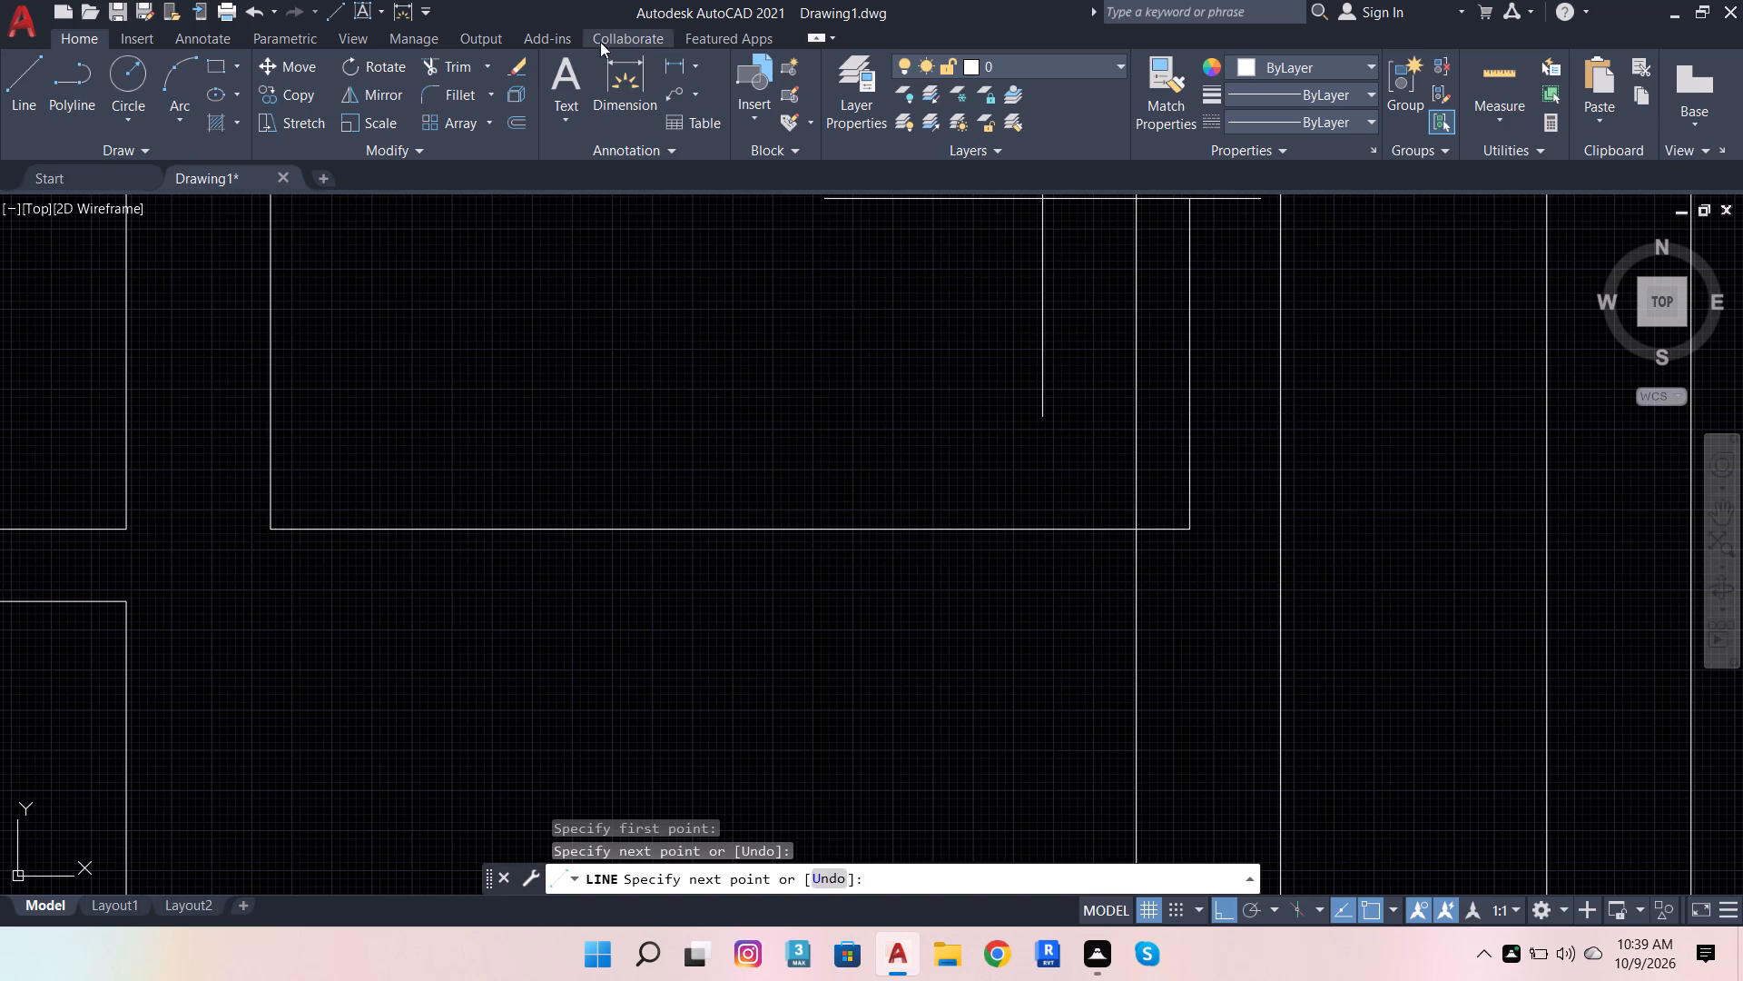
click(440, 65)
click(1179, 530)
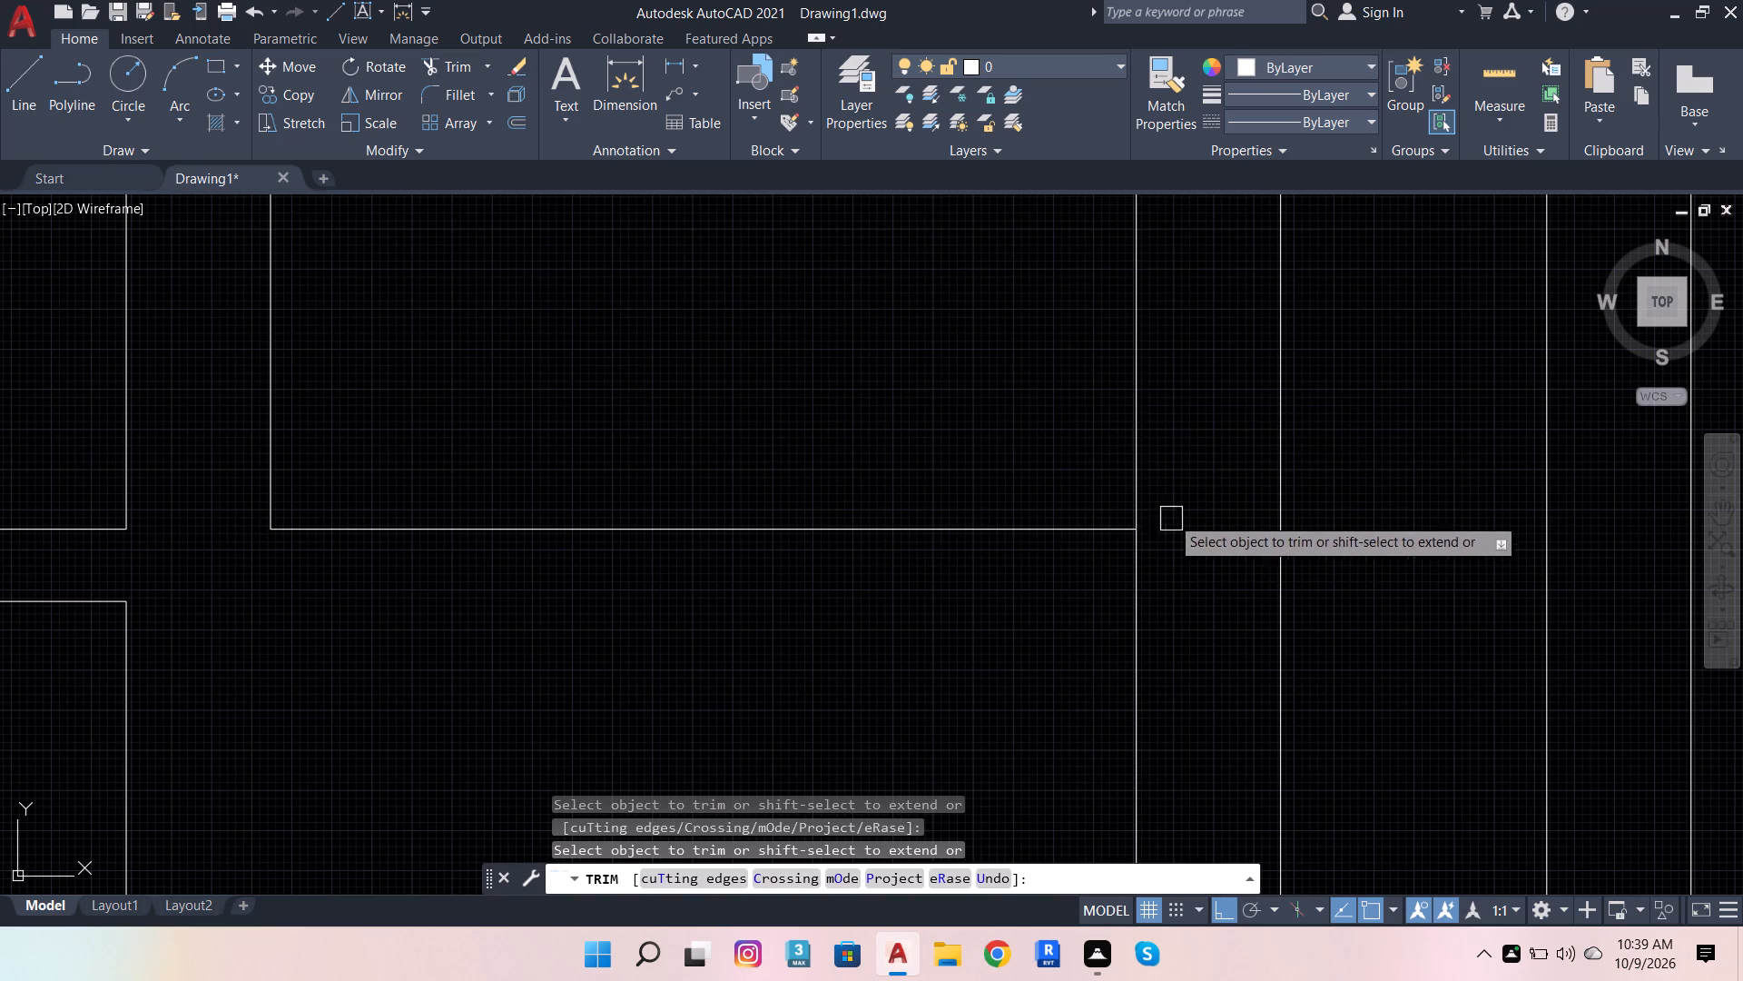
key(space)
Dimension the top partition from its left corner to the red block, placing the dimension above the wall.
scroll(1098, 481, down, 3)
scroll(1121, 528, up, 1)
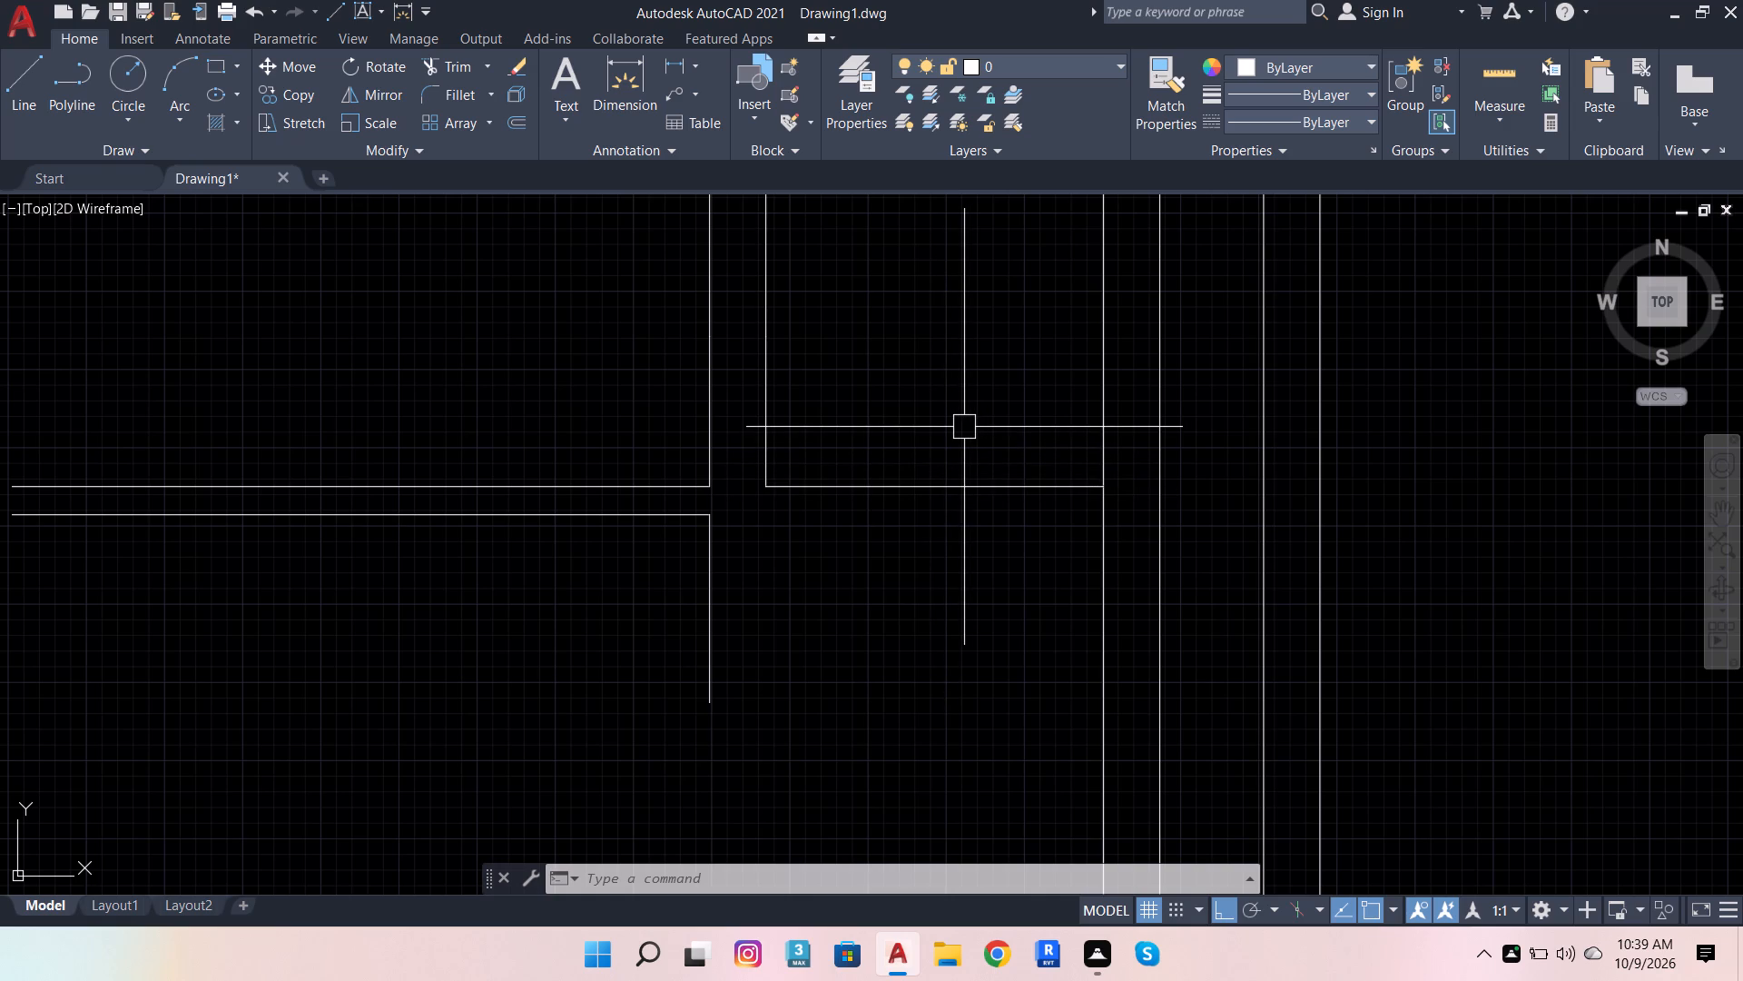
scroll(893, 663, down, 4)
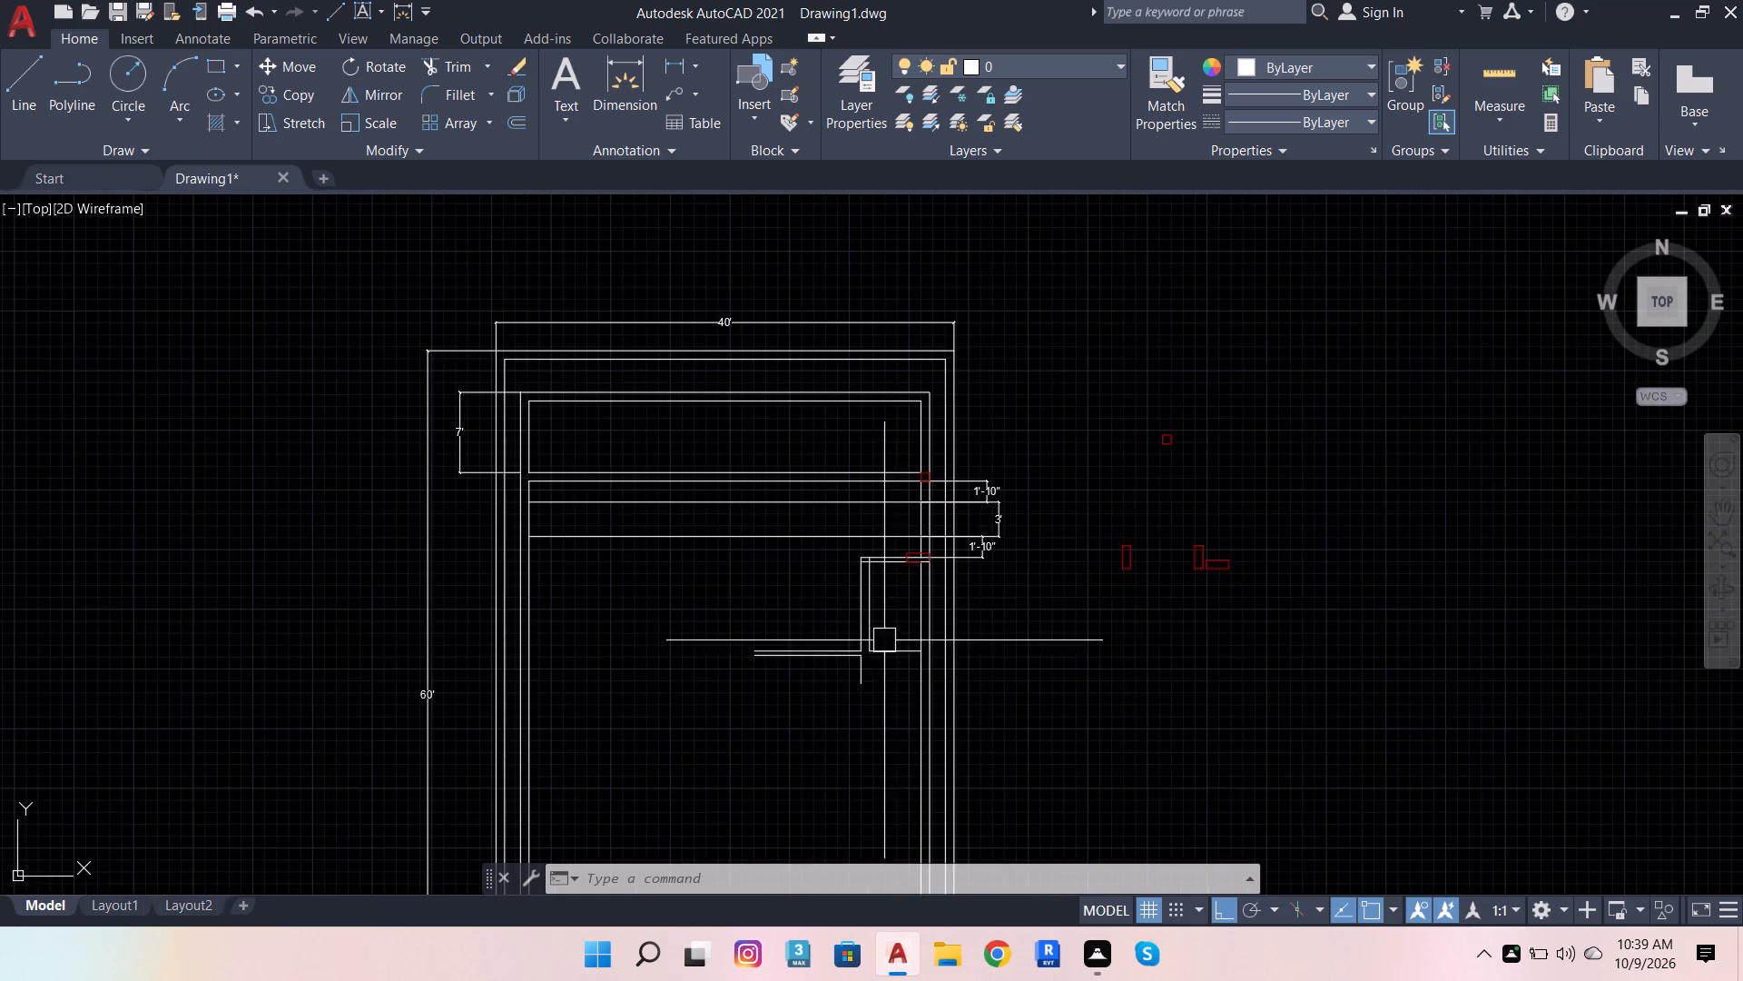
scroll(950, 554, up, 3)
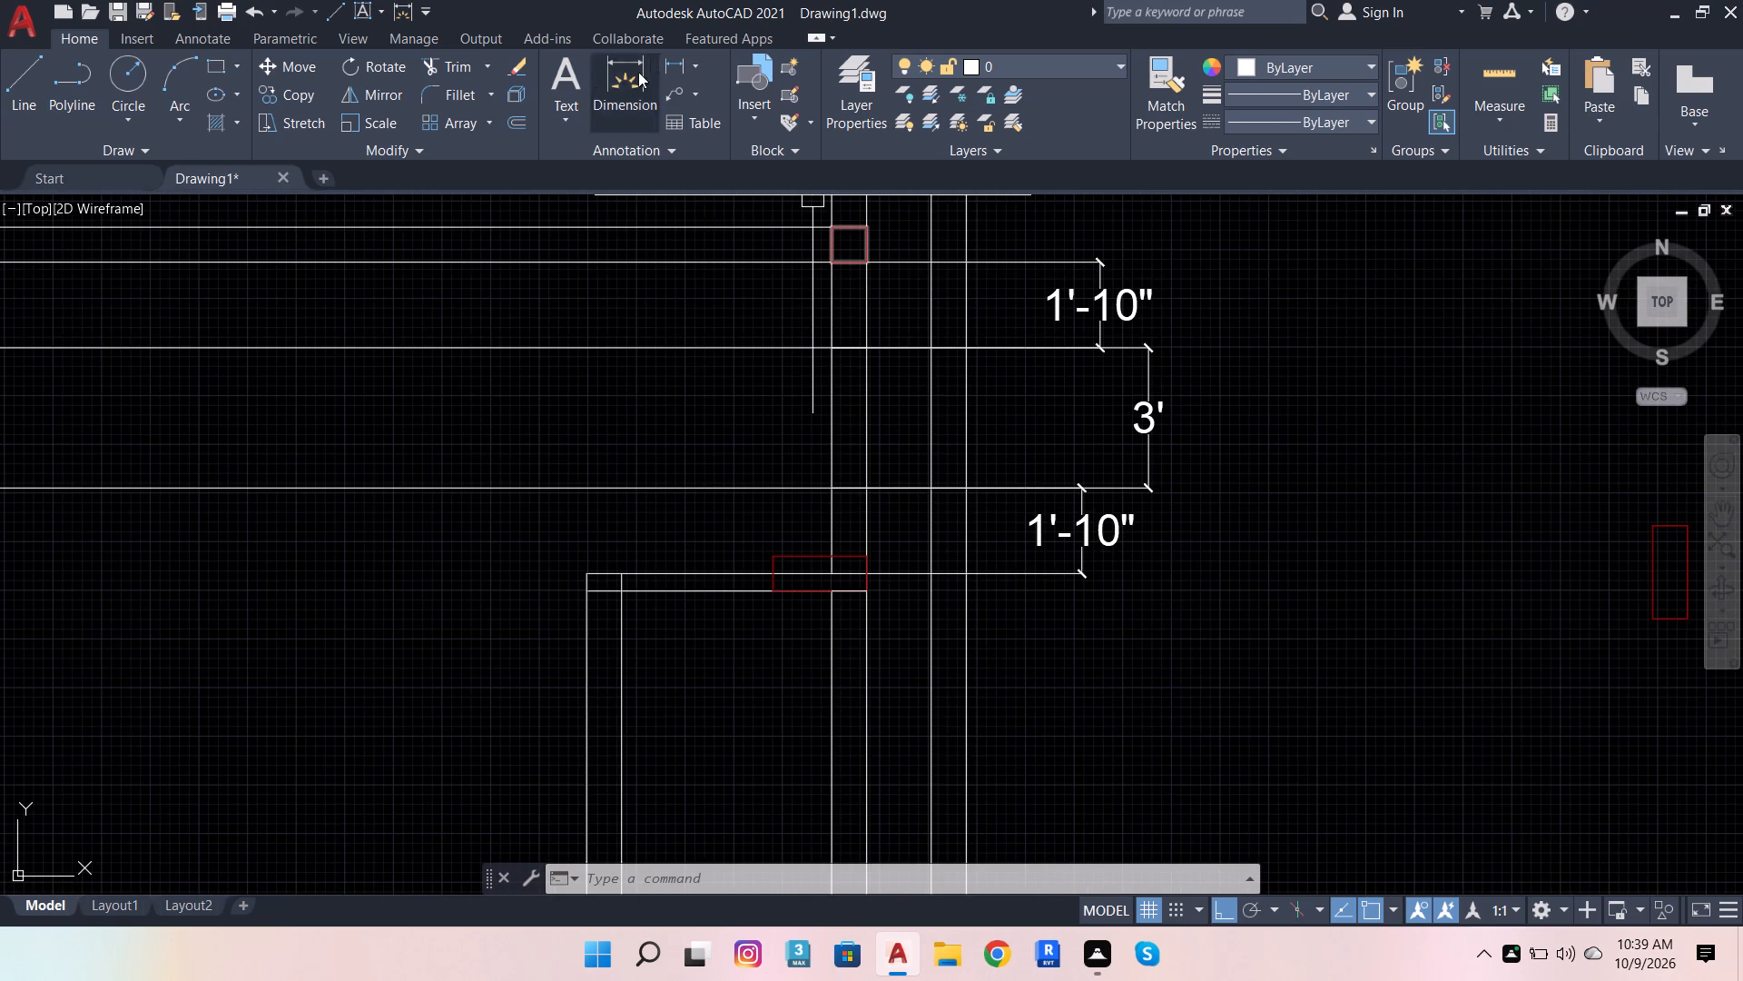
click(598, 85)
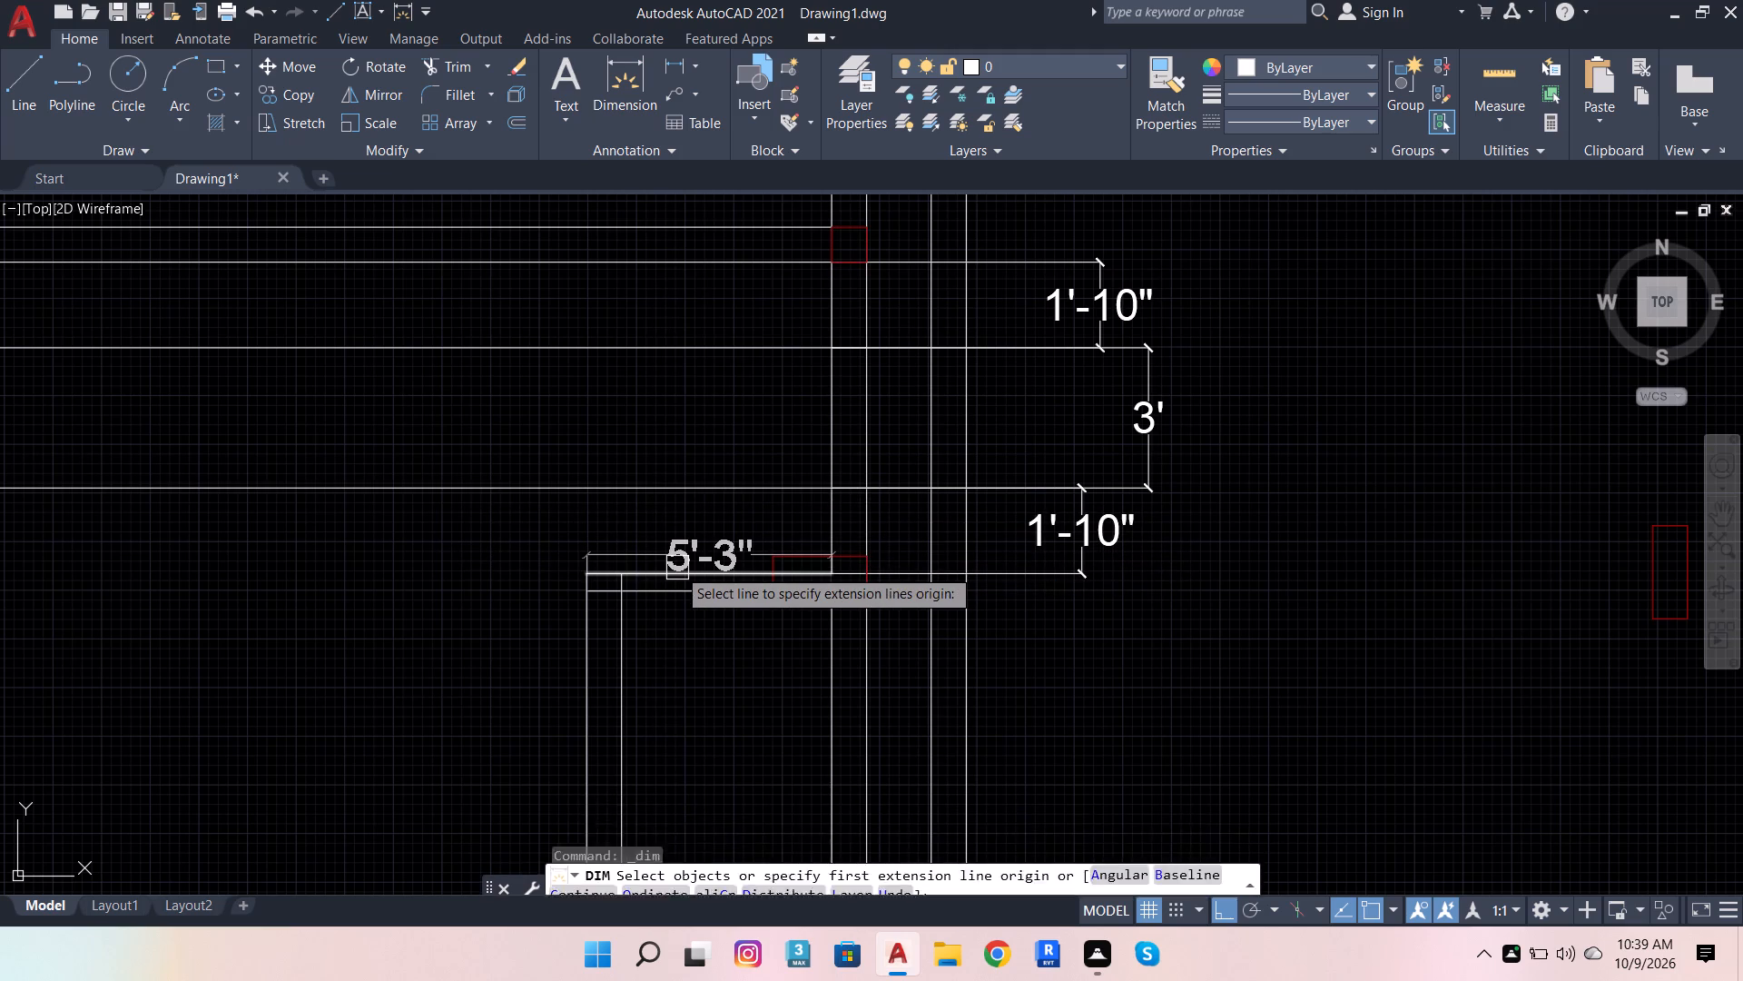
click(584, 573)
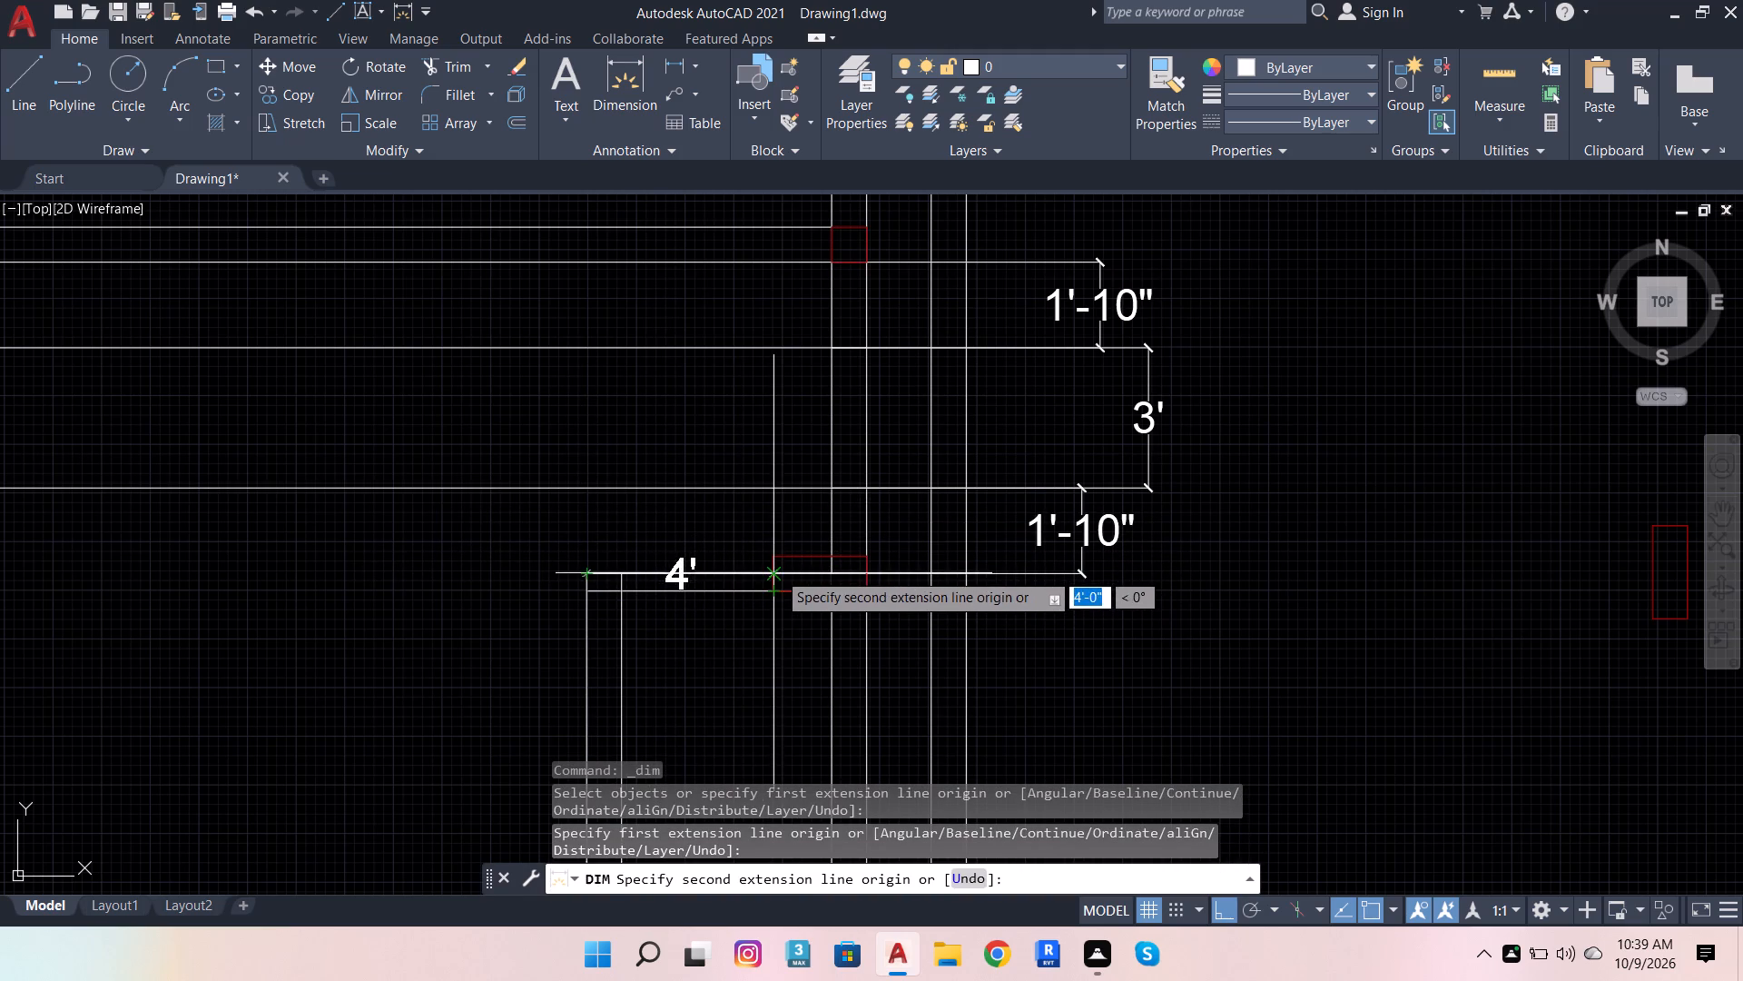
click(776, 570)
click(746, 516)
scroll(734, 564, up, 2)
scroll(762, 610, down, 1)
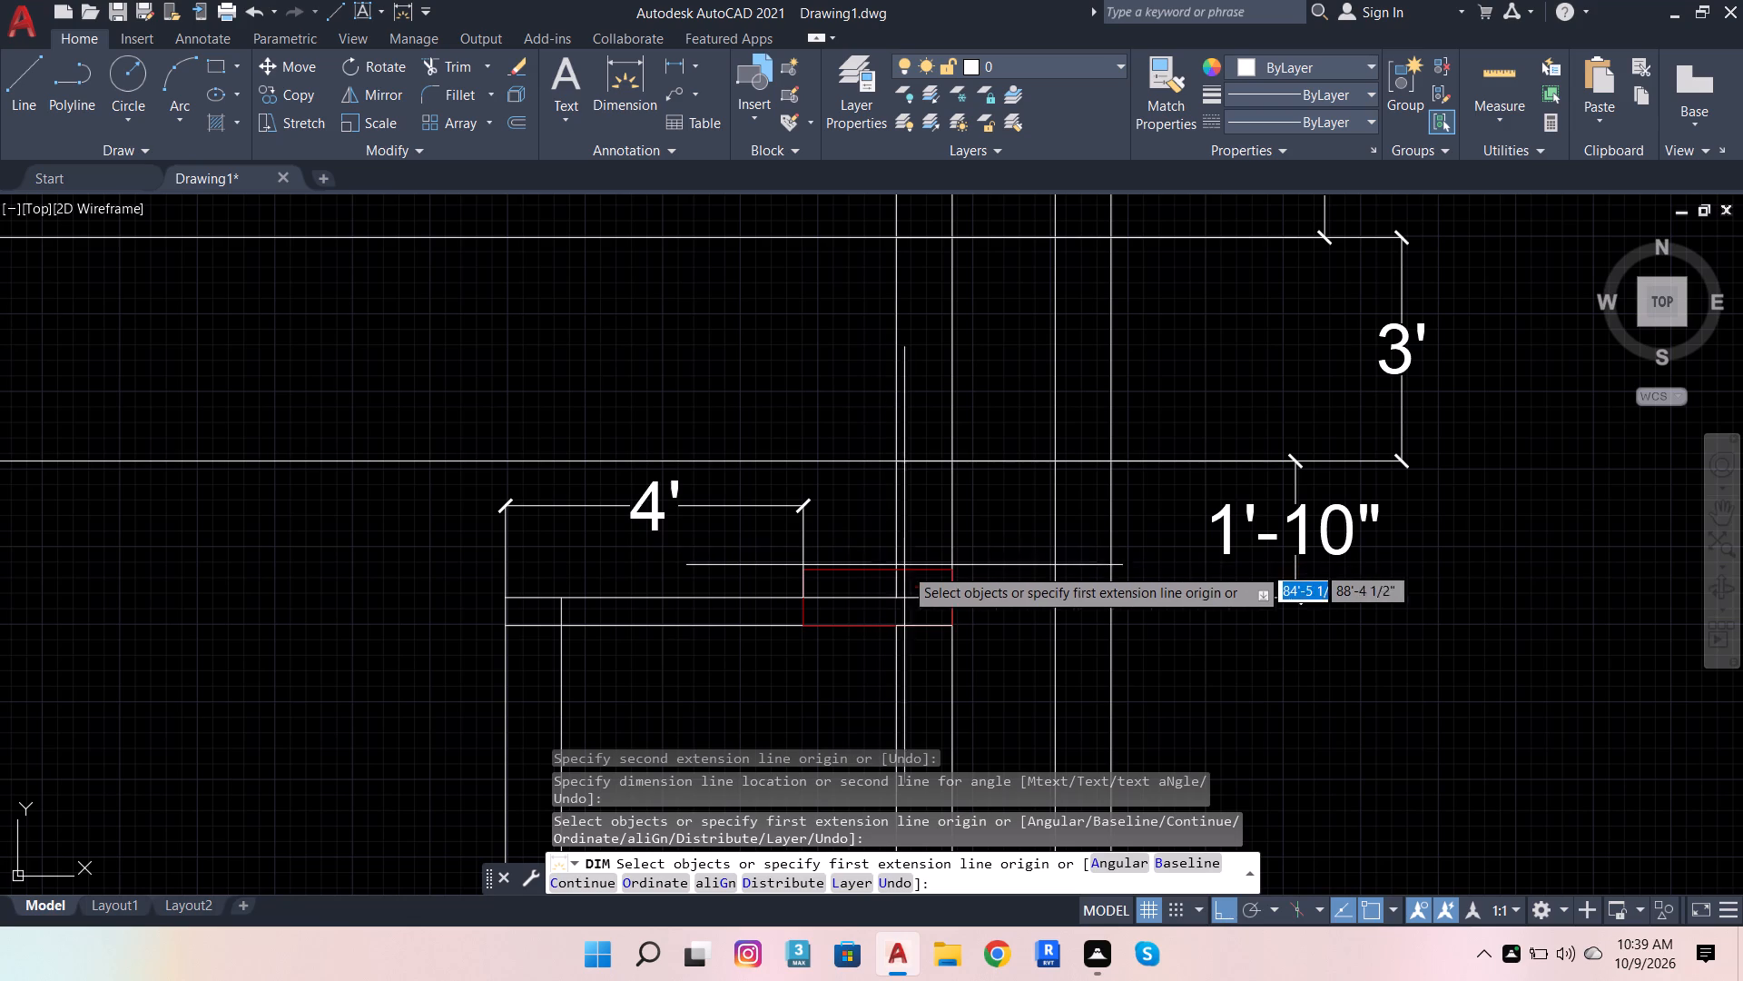
key(Escape)
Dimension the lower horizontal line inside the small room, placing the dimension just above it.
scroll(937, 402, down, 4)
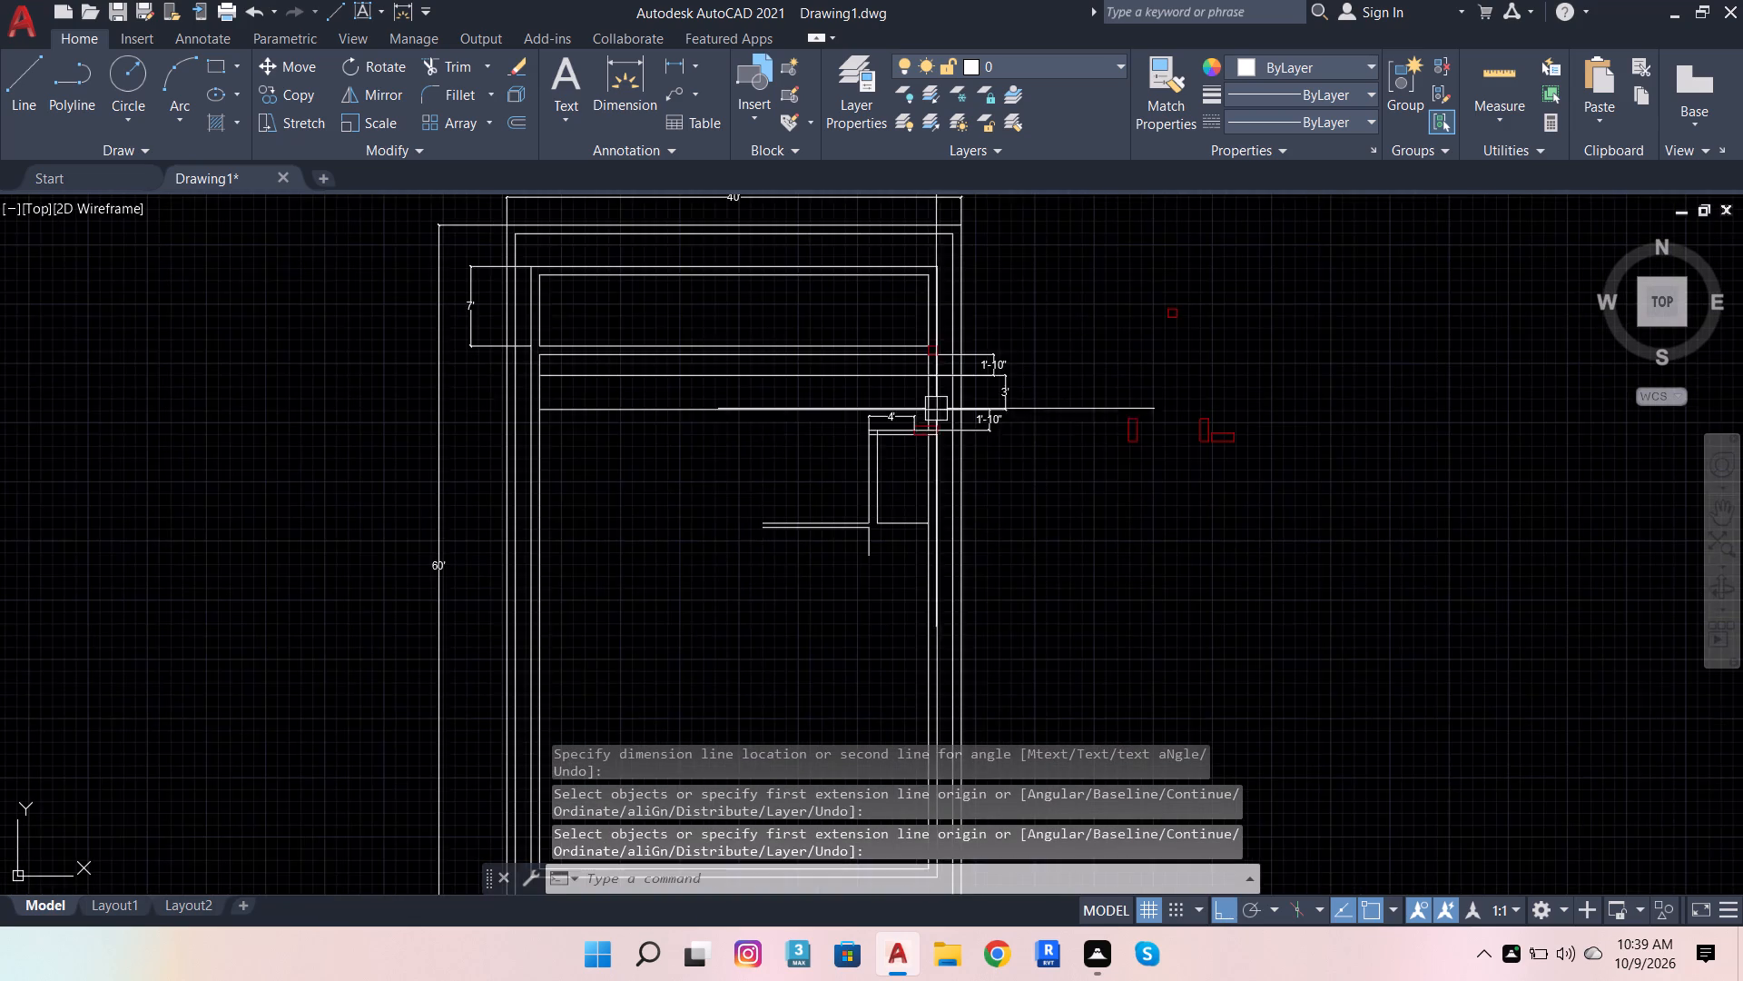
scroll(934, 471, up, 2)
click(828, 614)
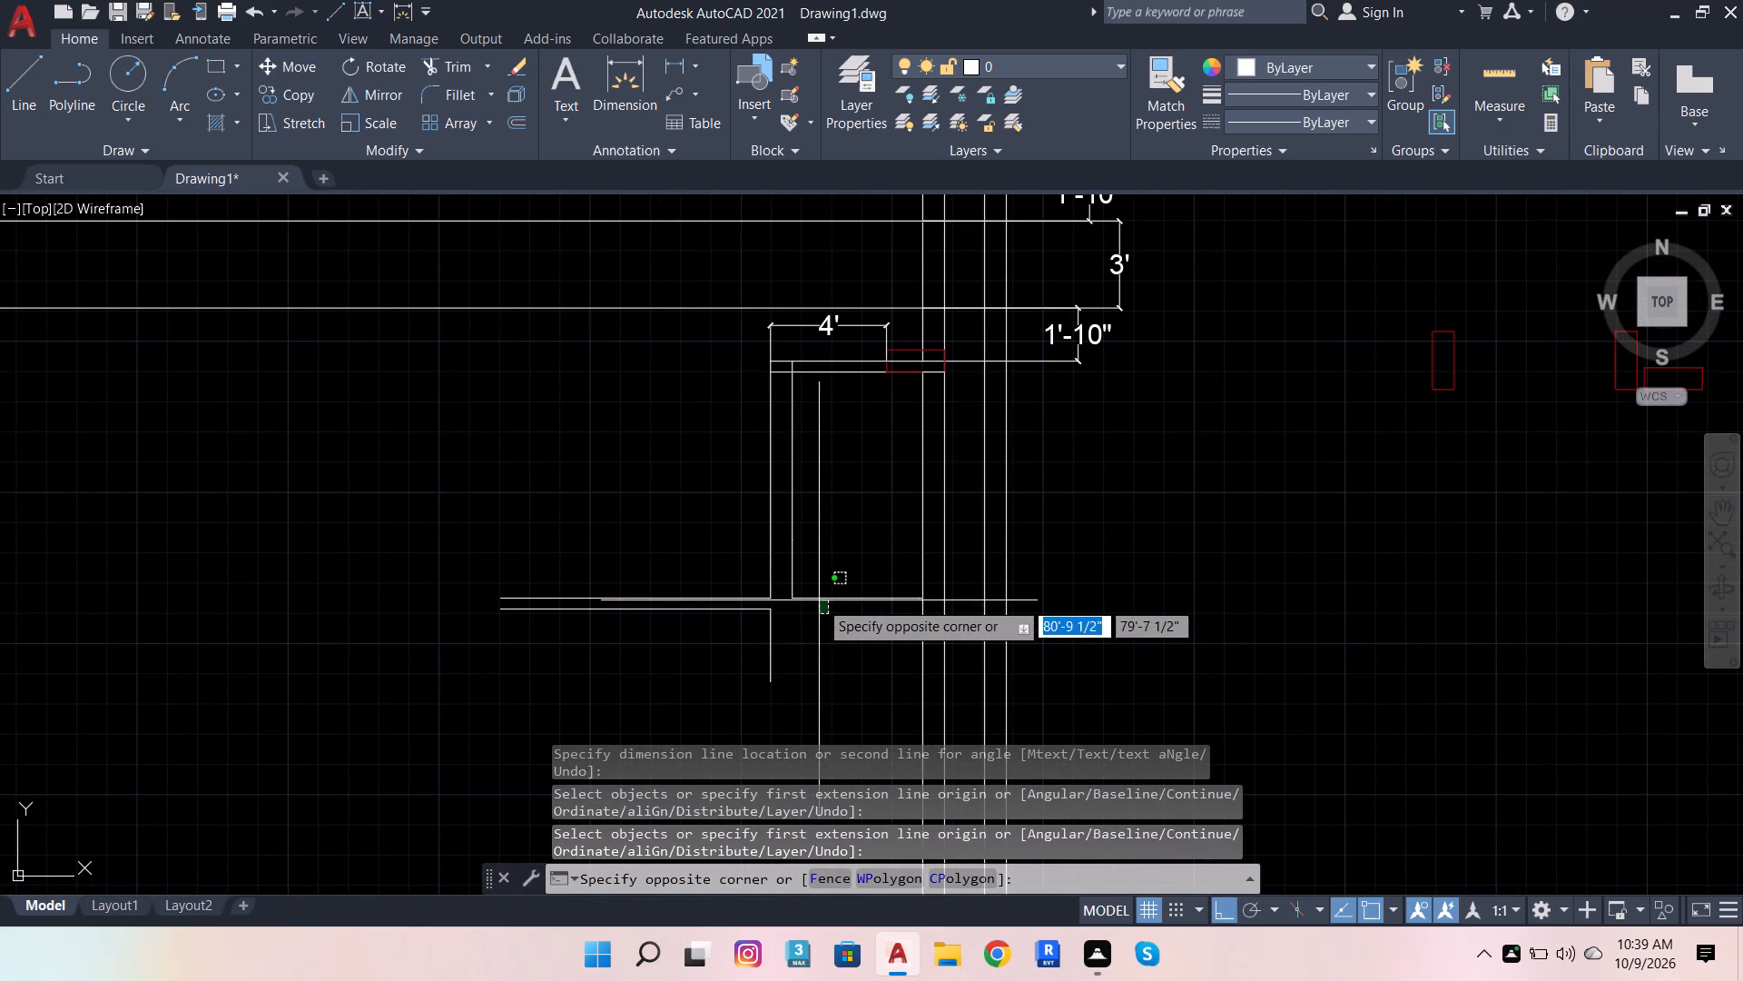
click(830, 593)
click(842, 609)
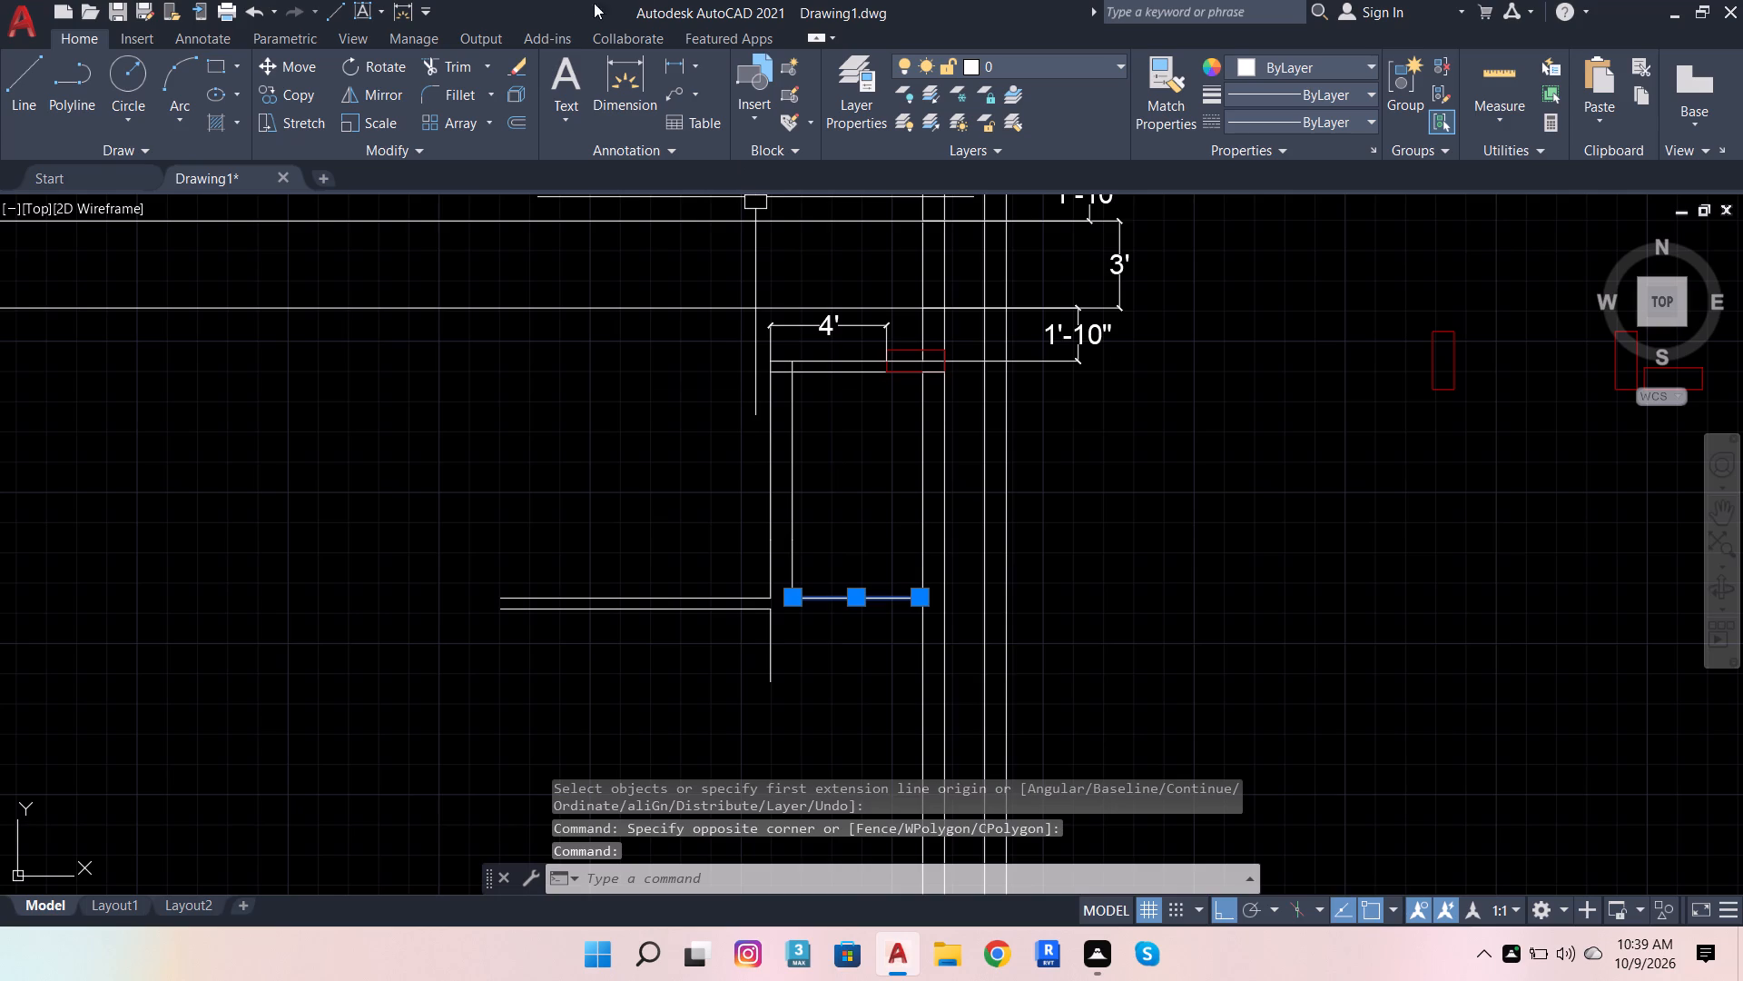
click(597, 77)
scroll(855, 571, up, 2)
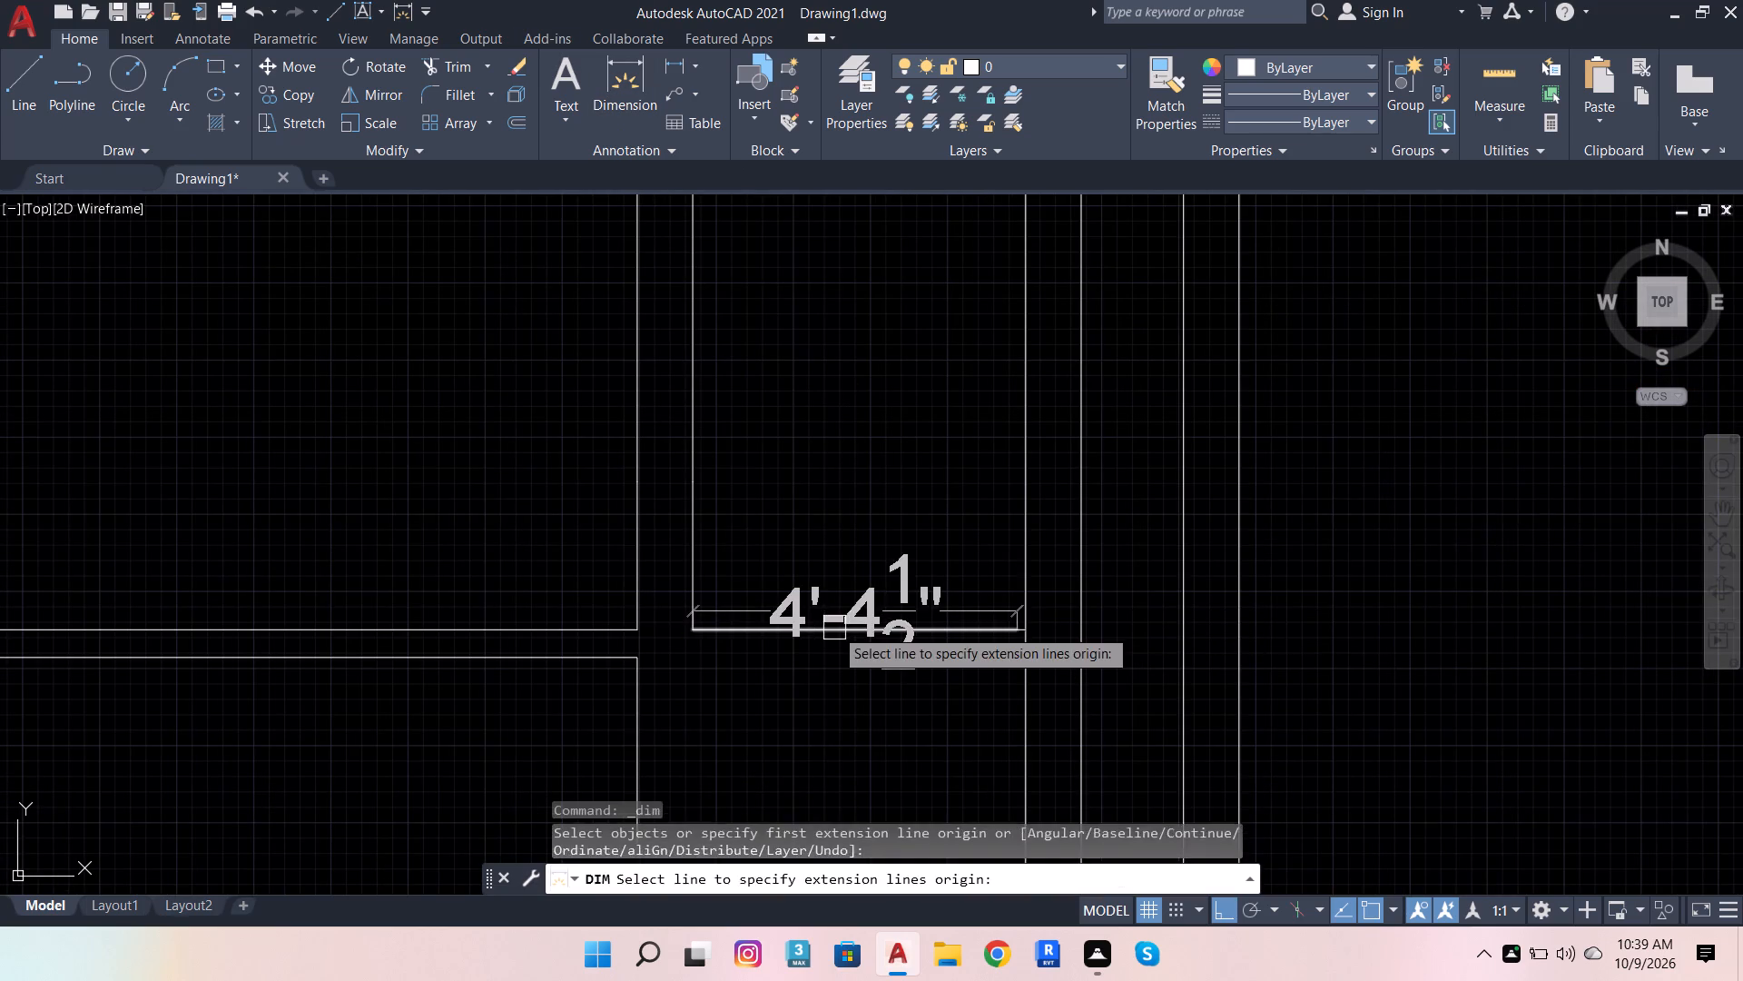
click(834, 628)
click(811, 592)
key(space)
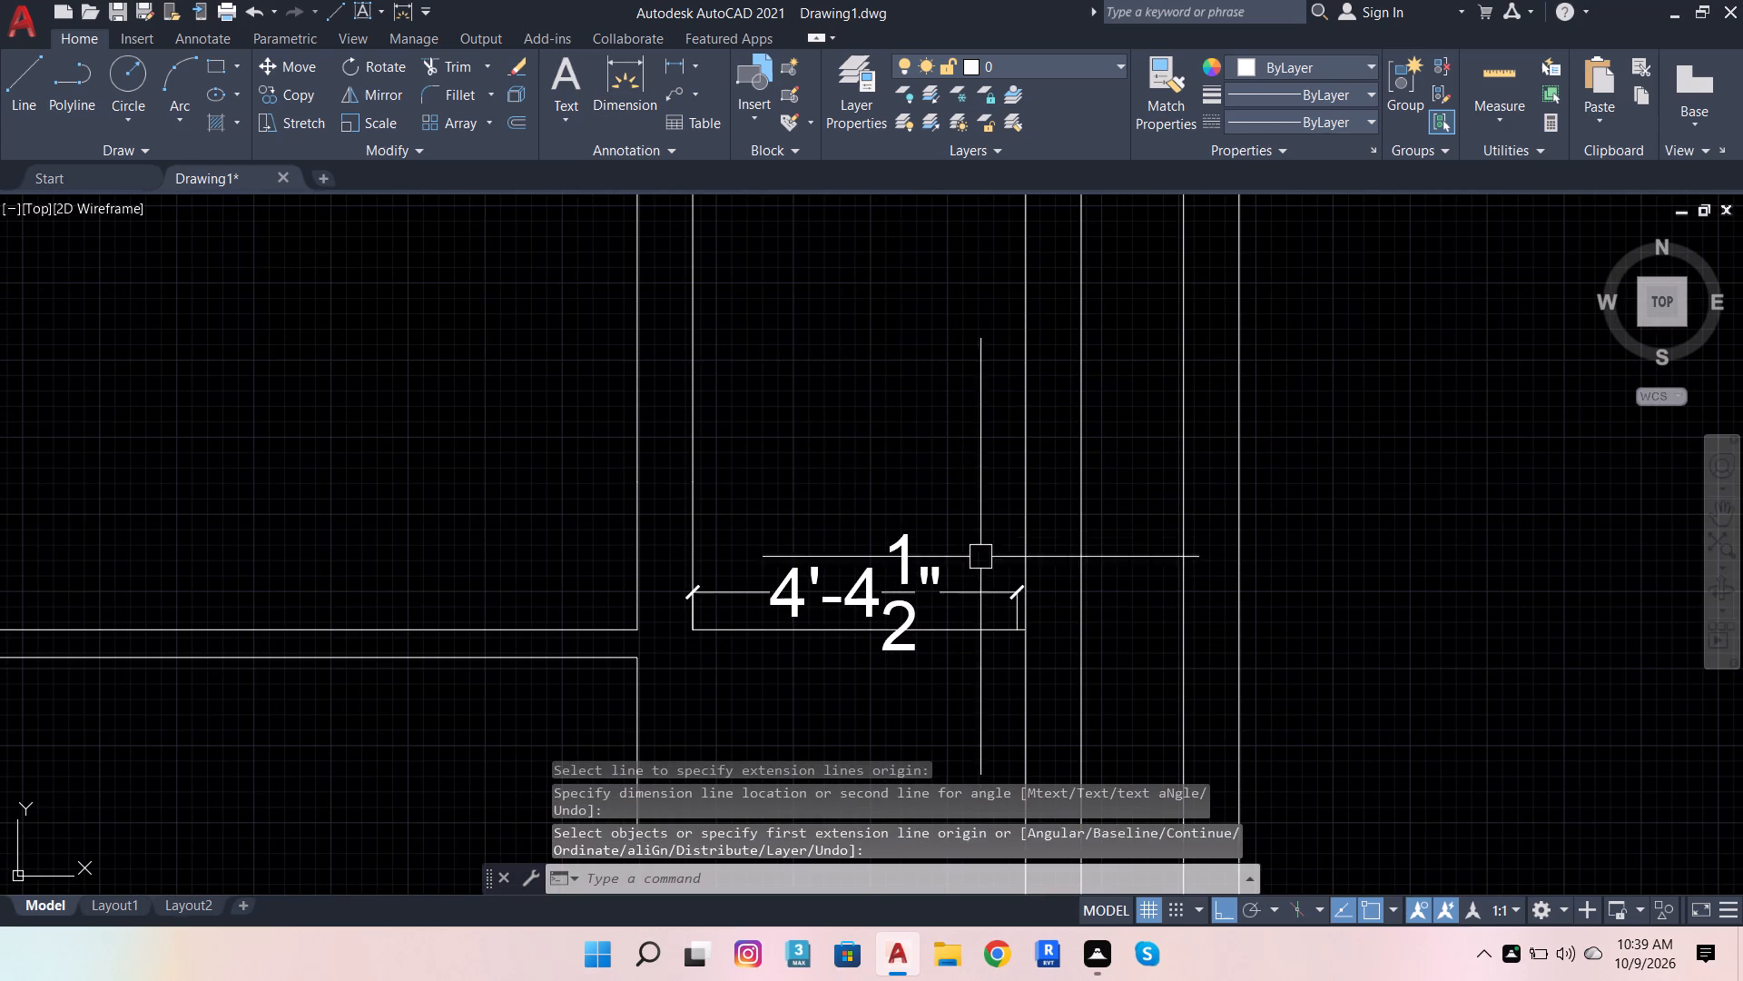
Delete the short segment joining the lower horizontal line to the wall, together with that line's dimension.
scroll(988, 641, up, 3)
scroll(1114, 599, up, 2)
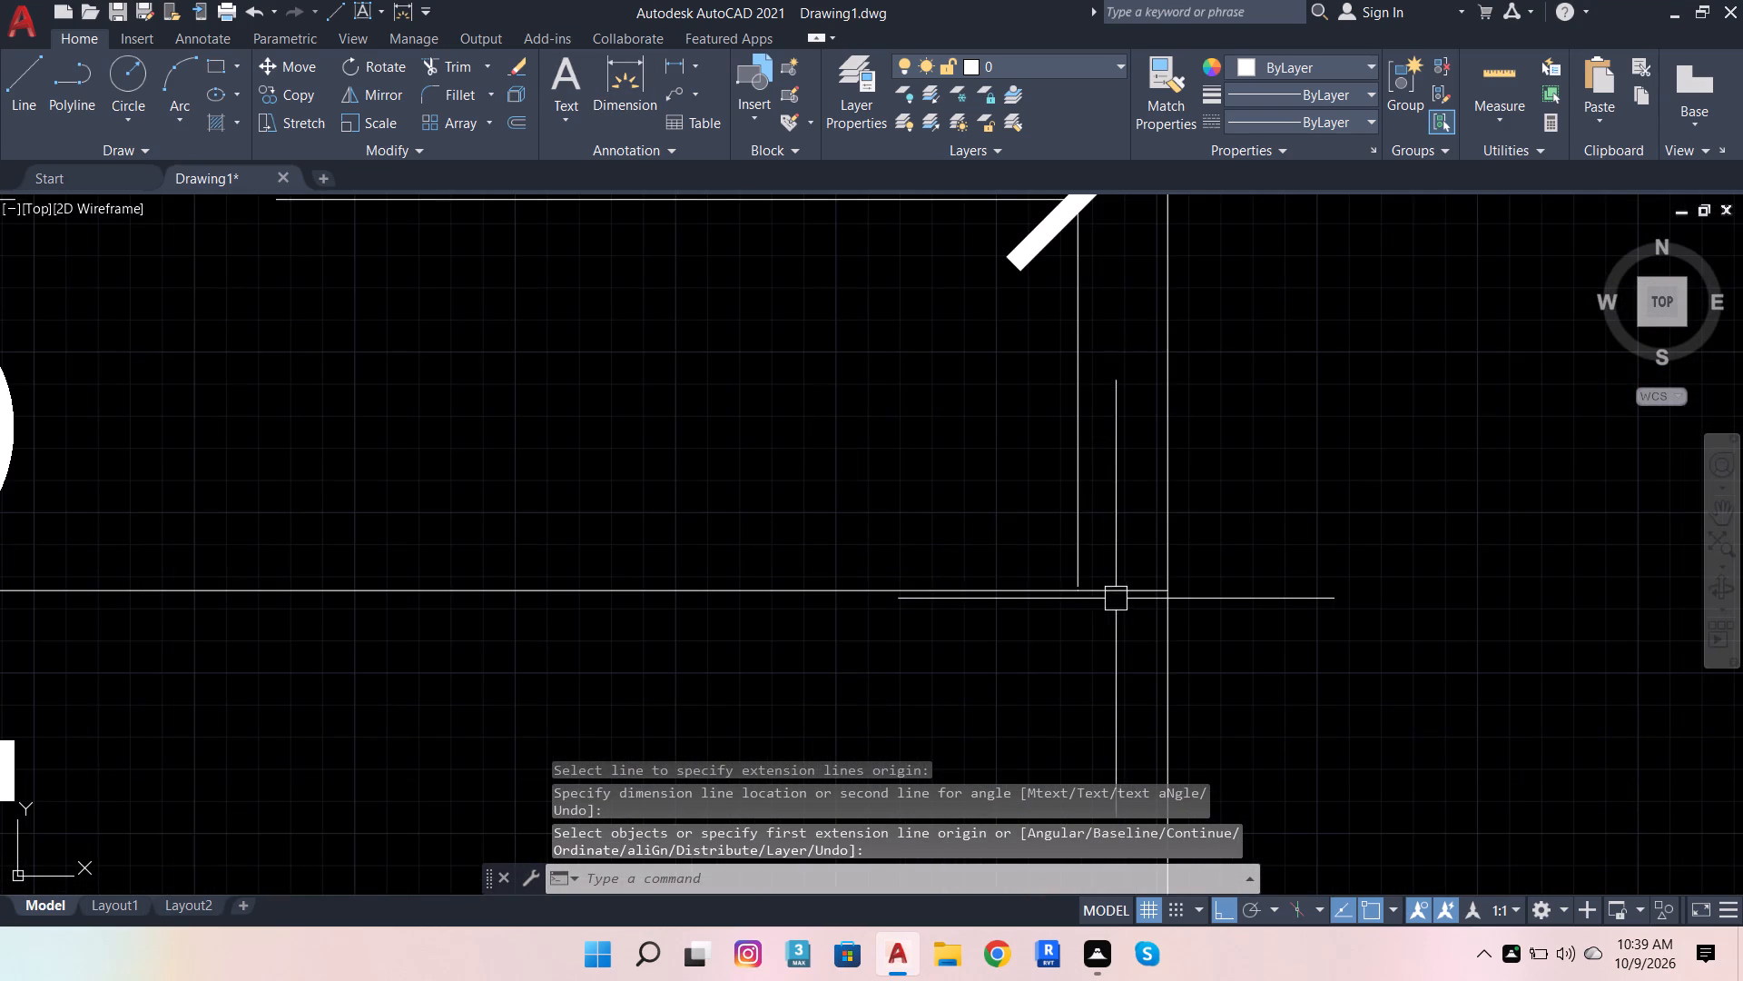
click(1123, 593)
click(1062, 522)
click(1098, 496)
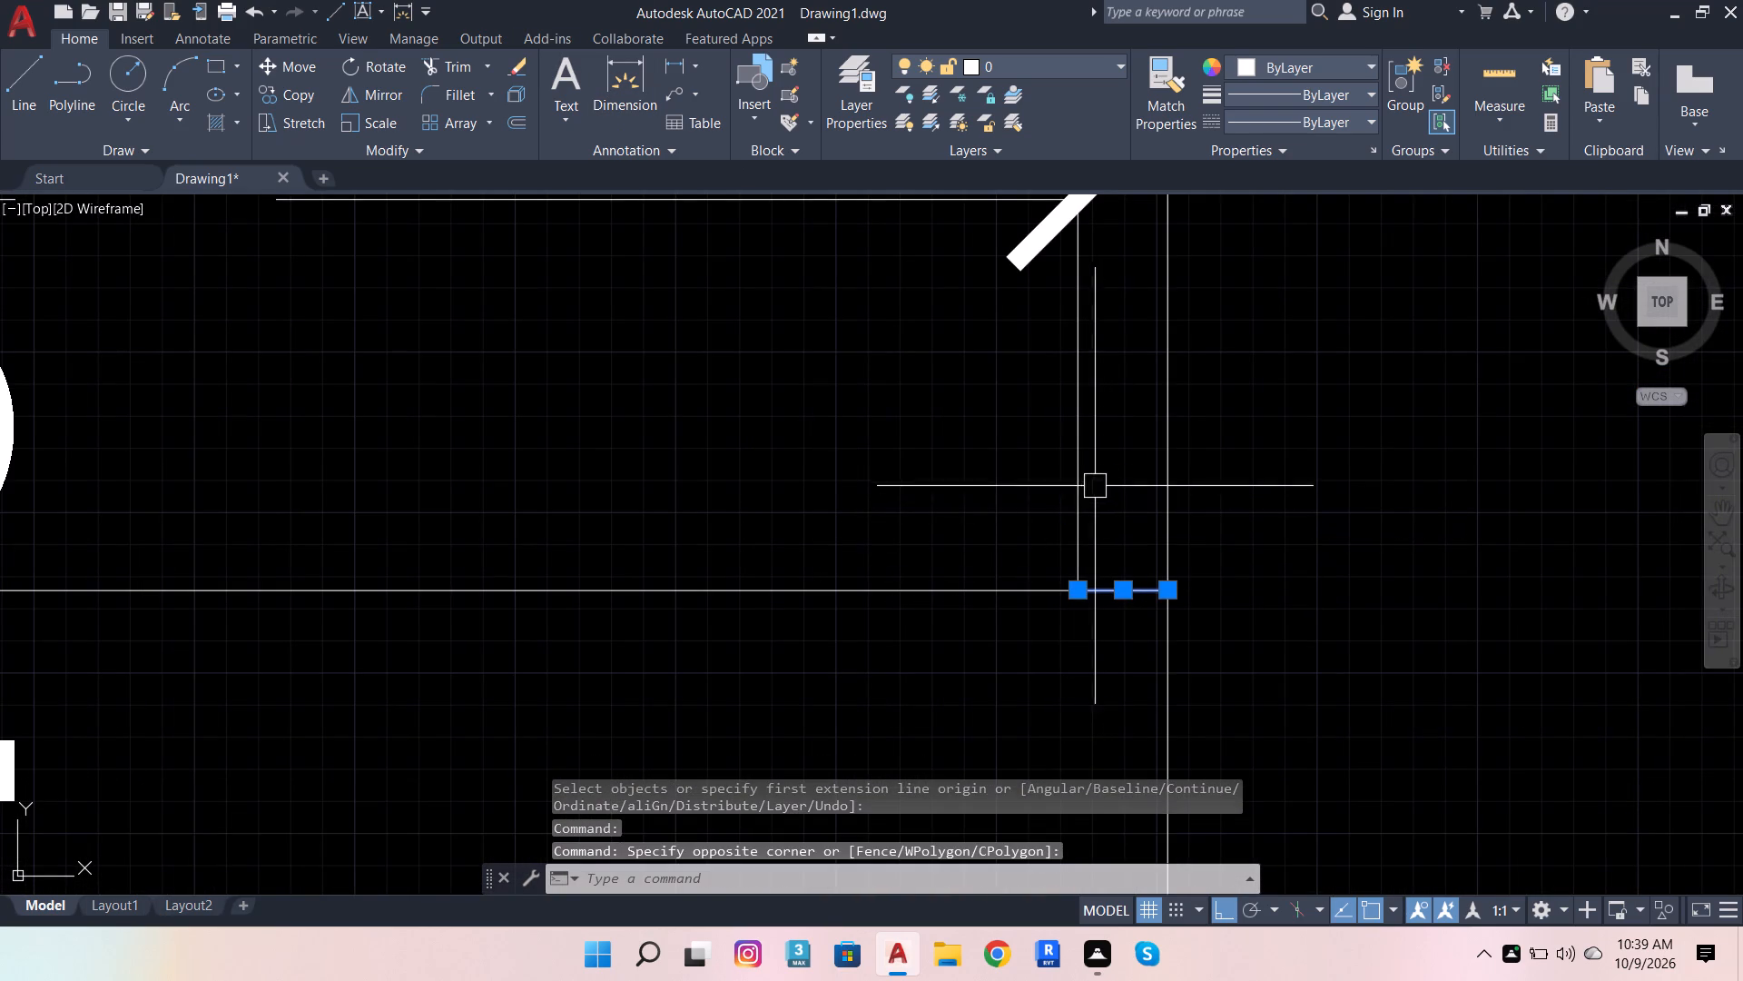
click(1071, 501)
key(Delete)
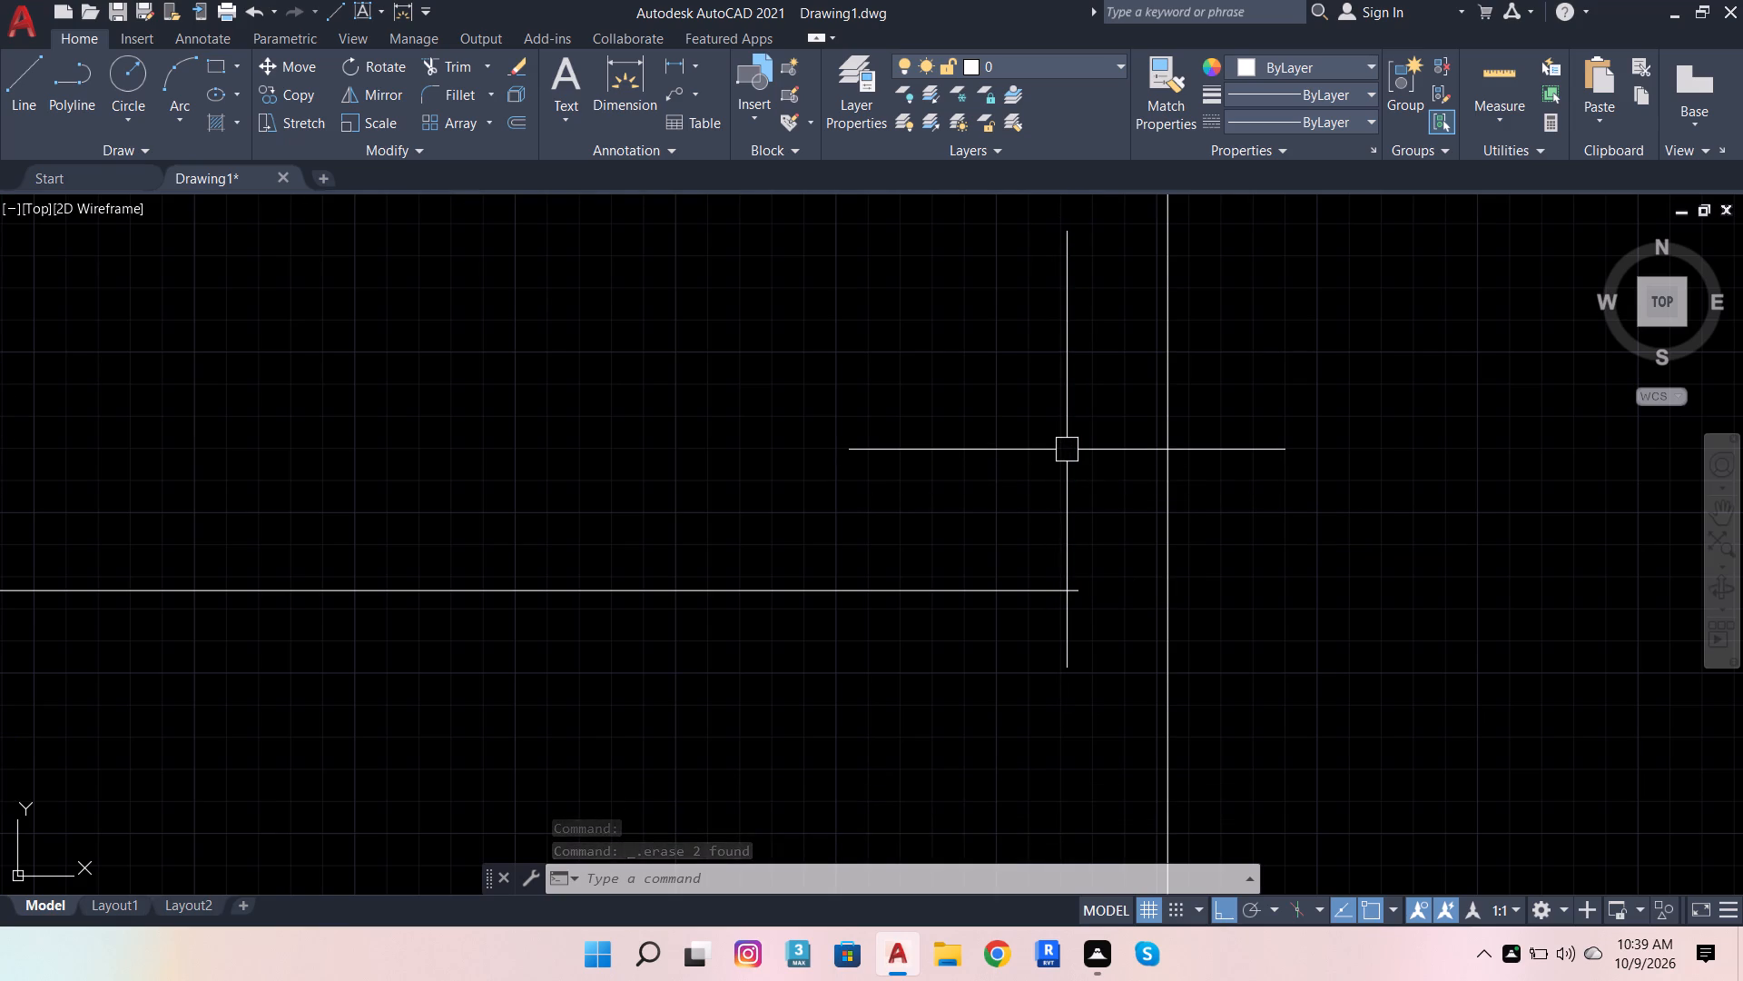
Trim the overlapping vertical and horizontal inner-face segments at the small room's top-left partition corner.
scroll(1086, 649, down, 7)
scroll(953, 324, up, 2)
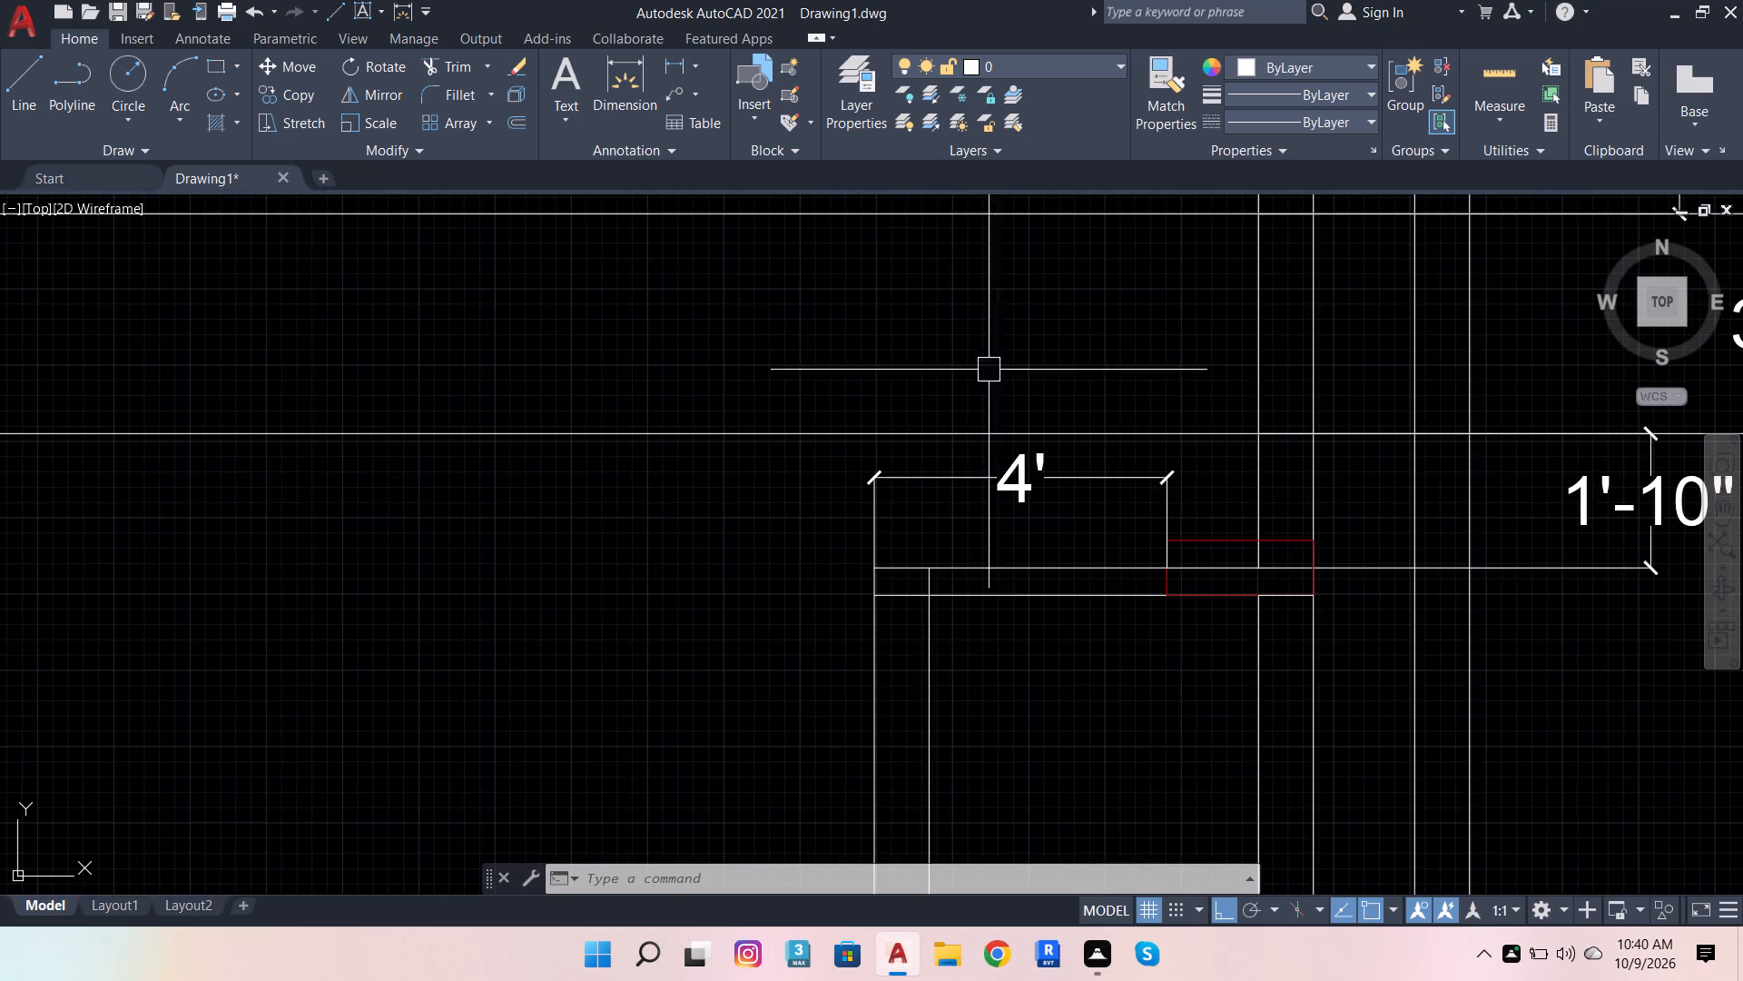
scroll(1005, 394, down, 2)
scroll(1030, 497, up, 1)
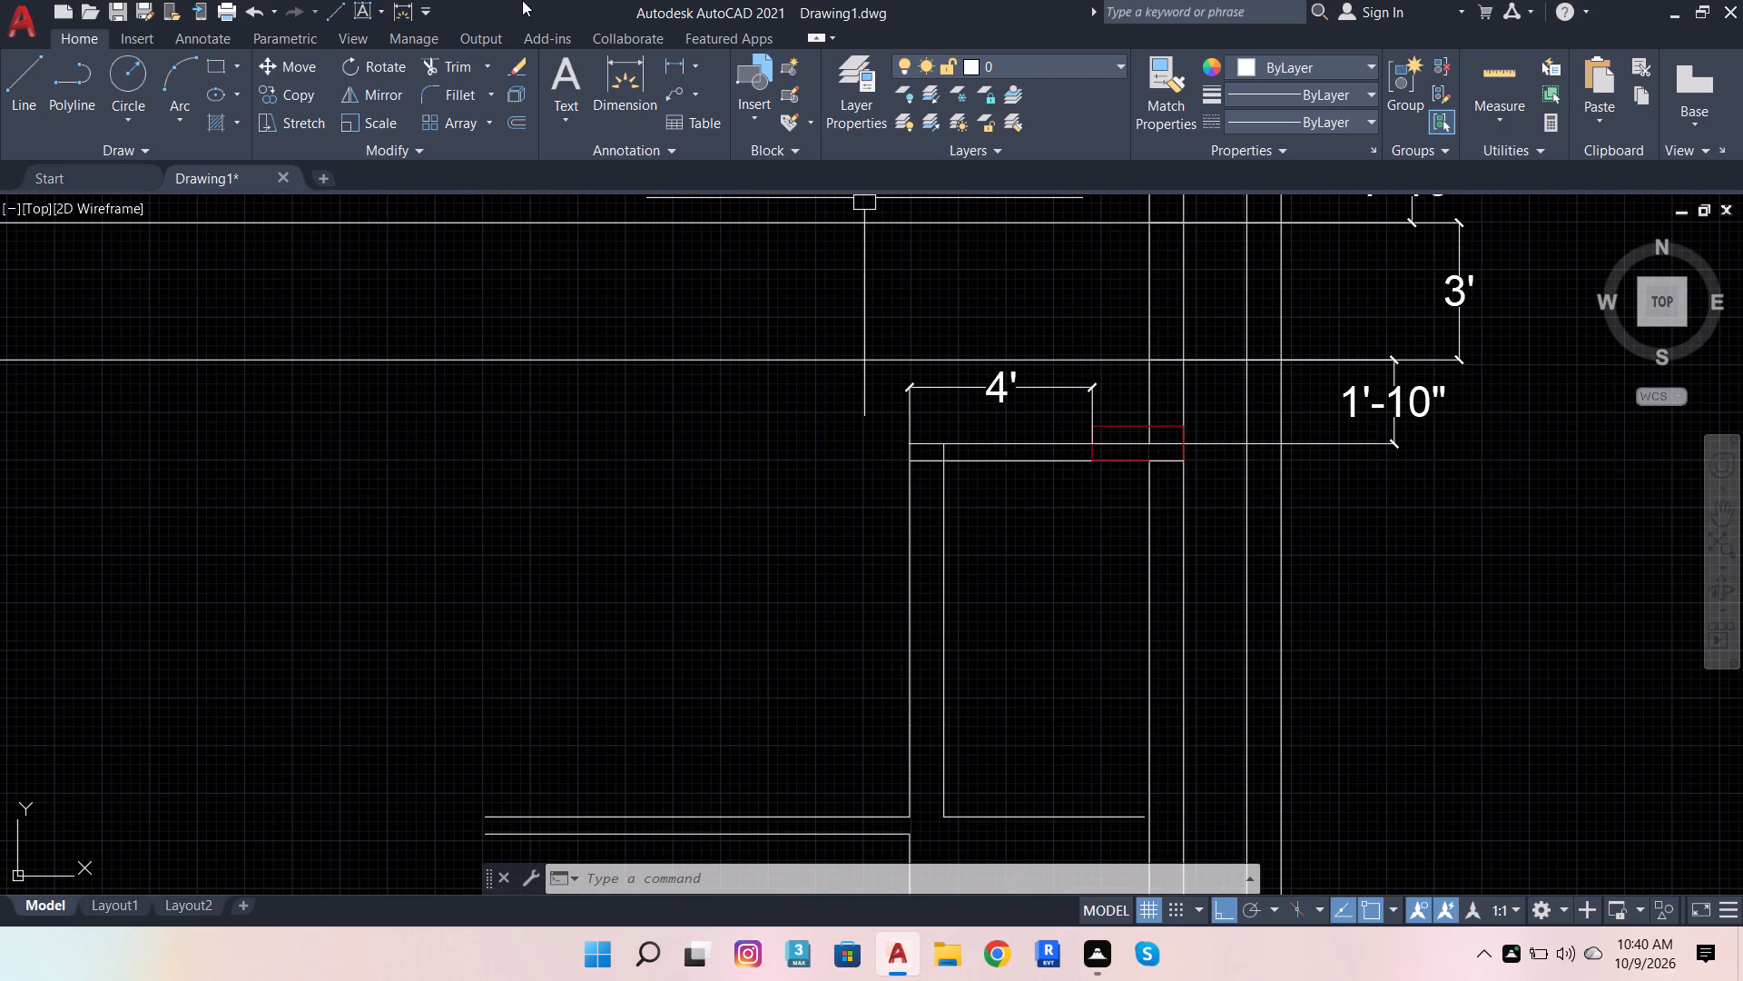
click(440, 73)
scroll(989, 481, up, 3)
scroll(883, 409, up, 1)
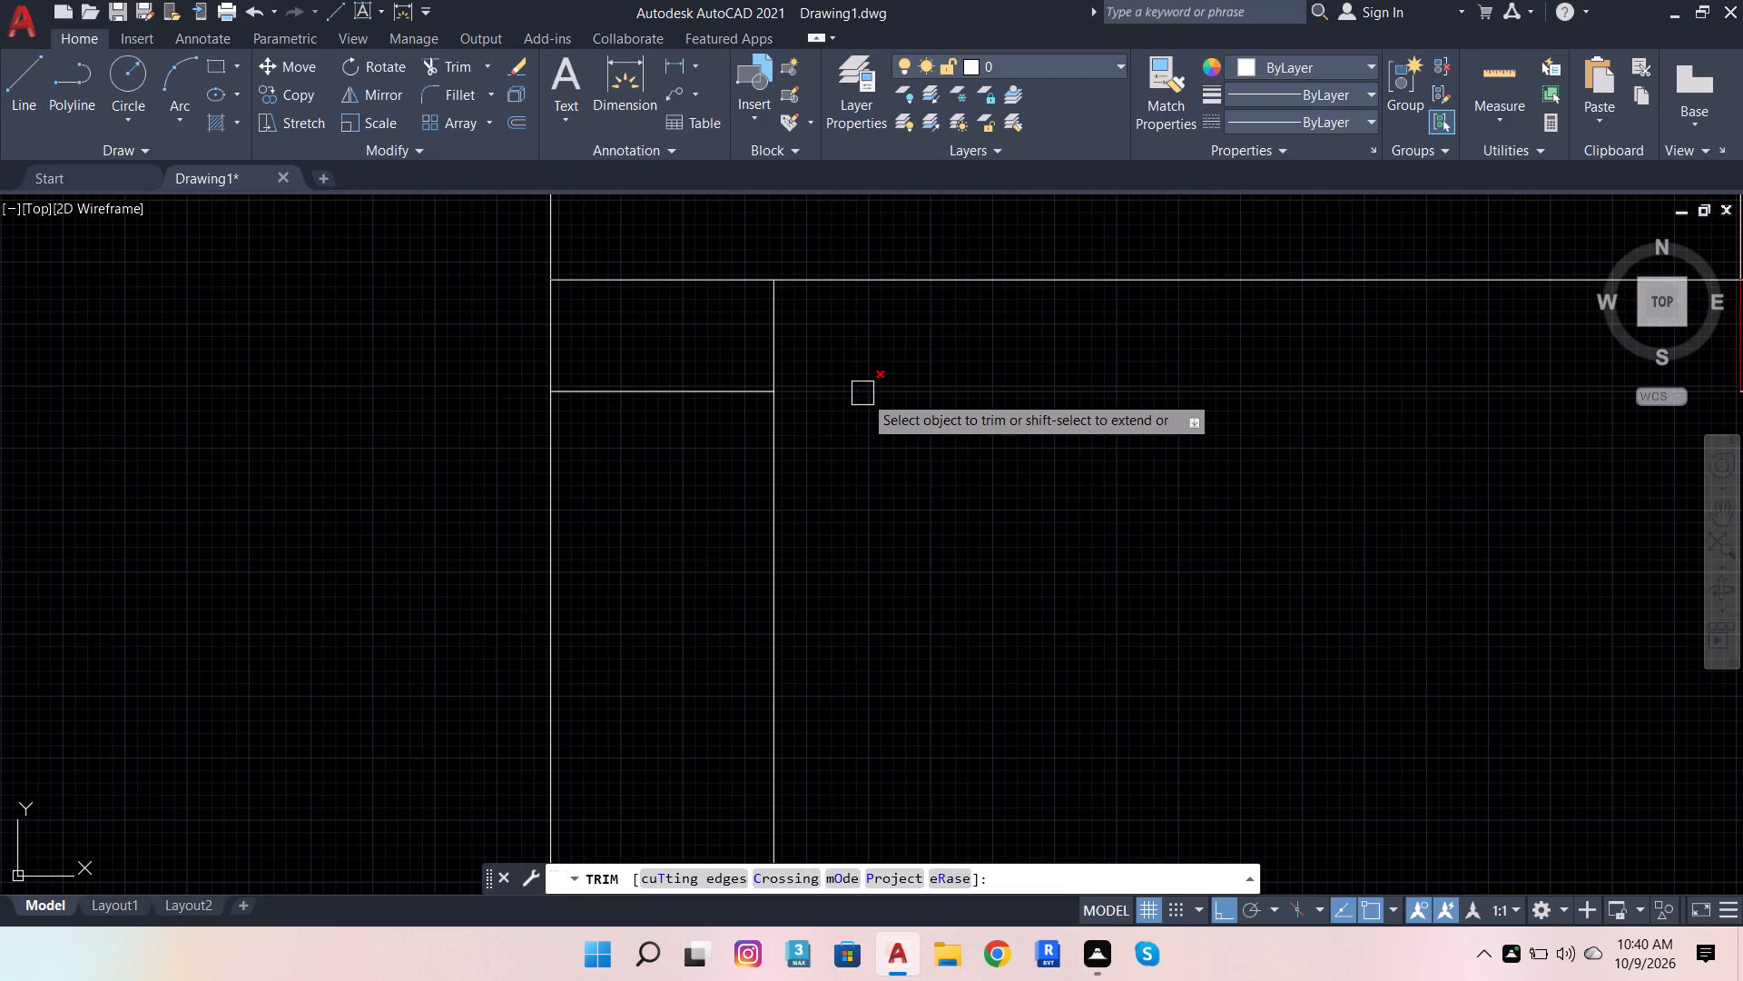
drag(800, 336, 676, 441)
scroll(791, 465, down, 6)
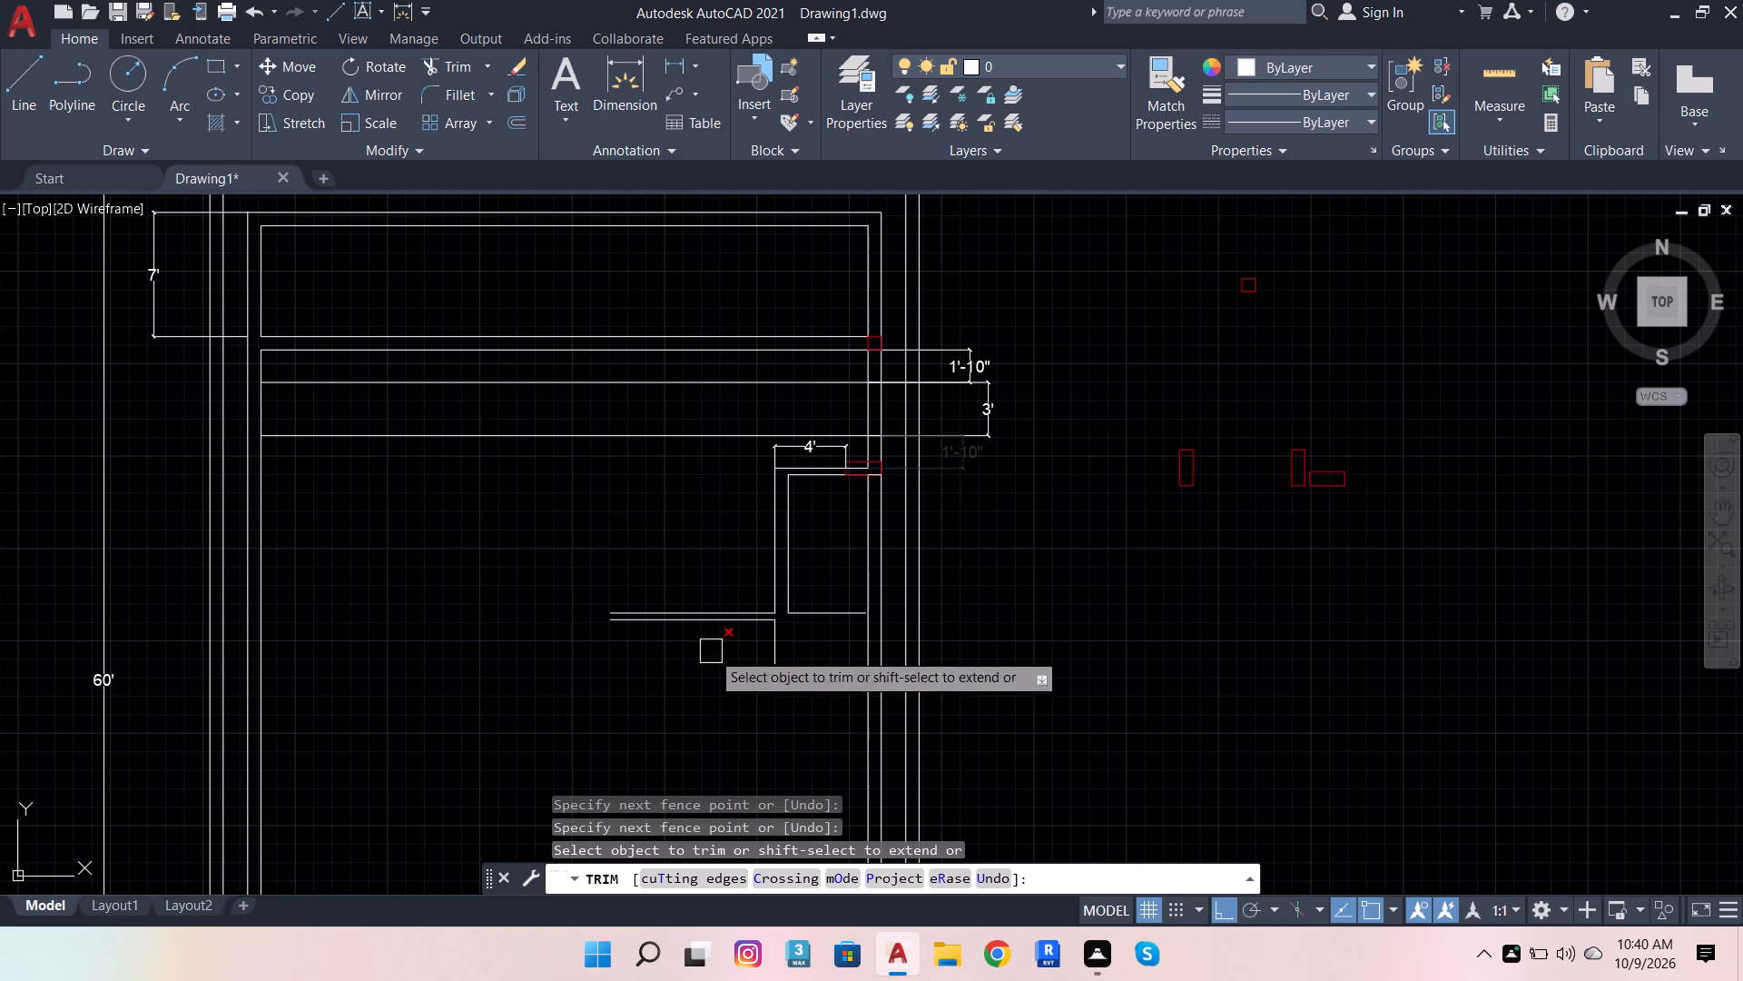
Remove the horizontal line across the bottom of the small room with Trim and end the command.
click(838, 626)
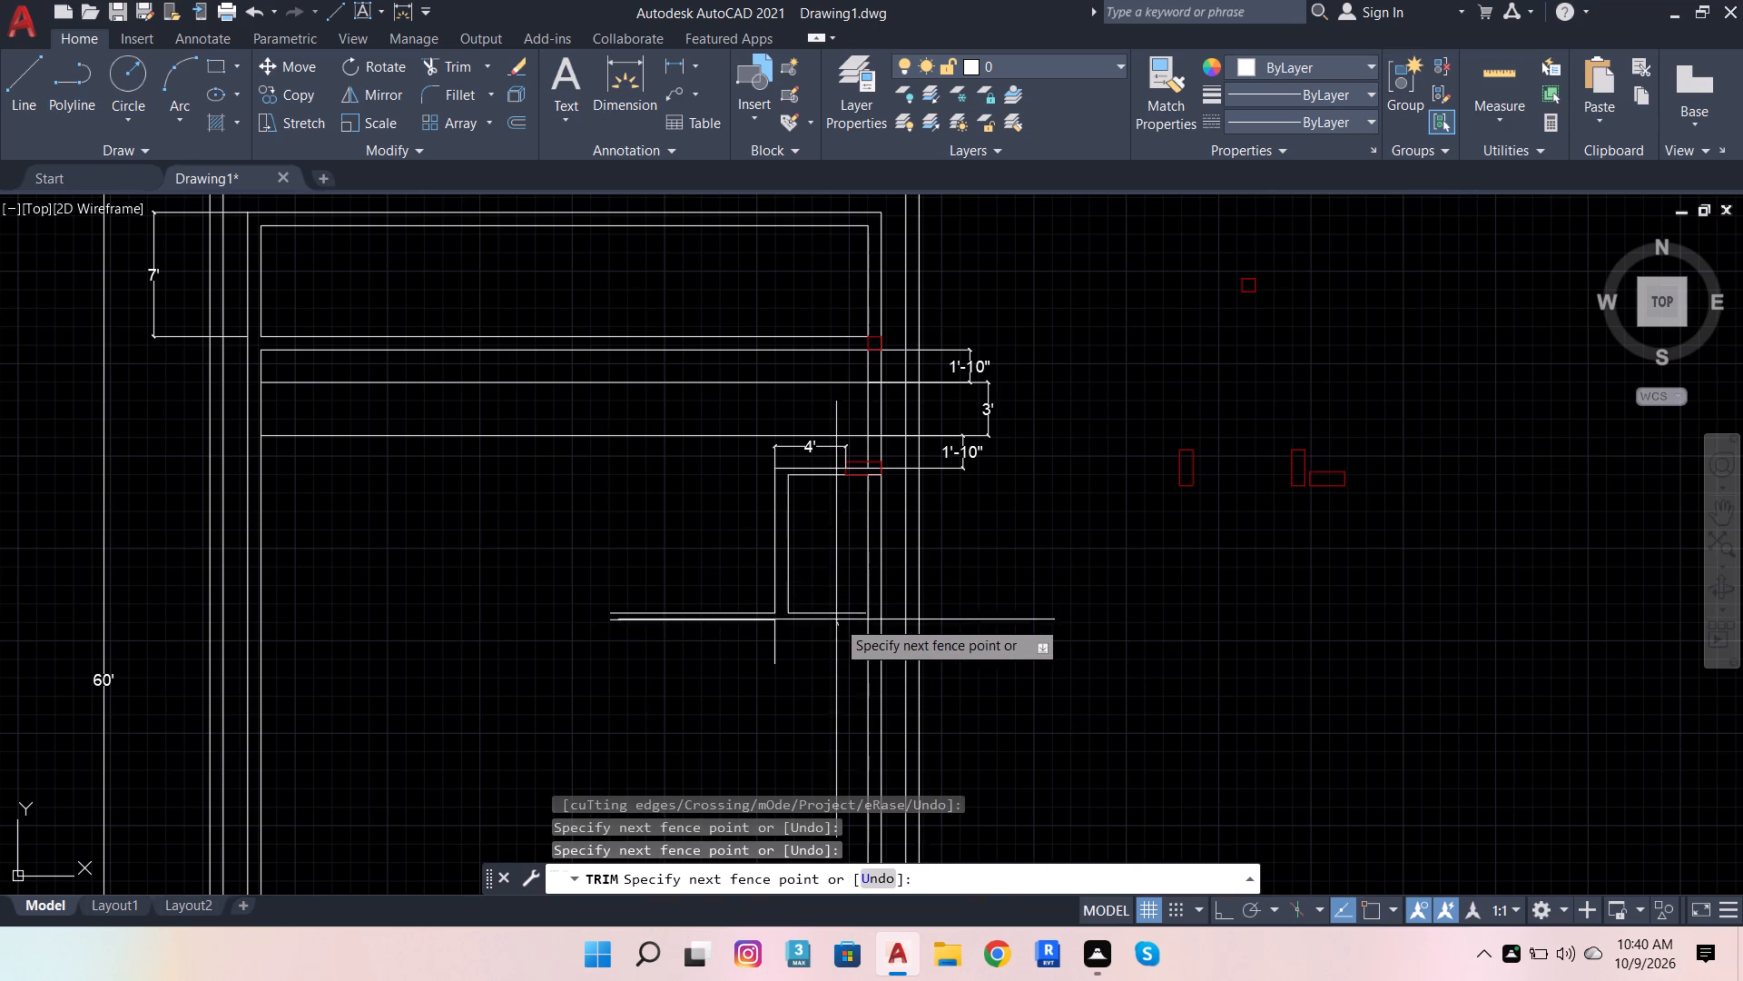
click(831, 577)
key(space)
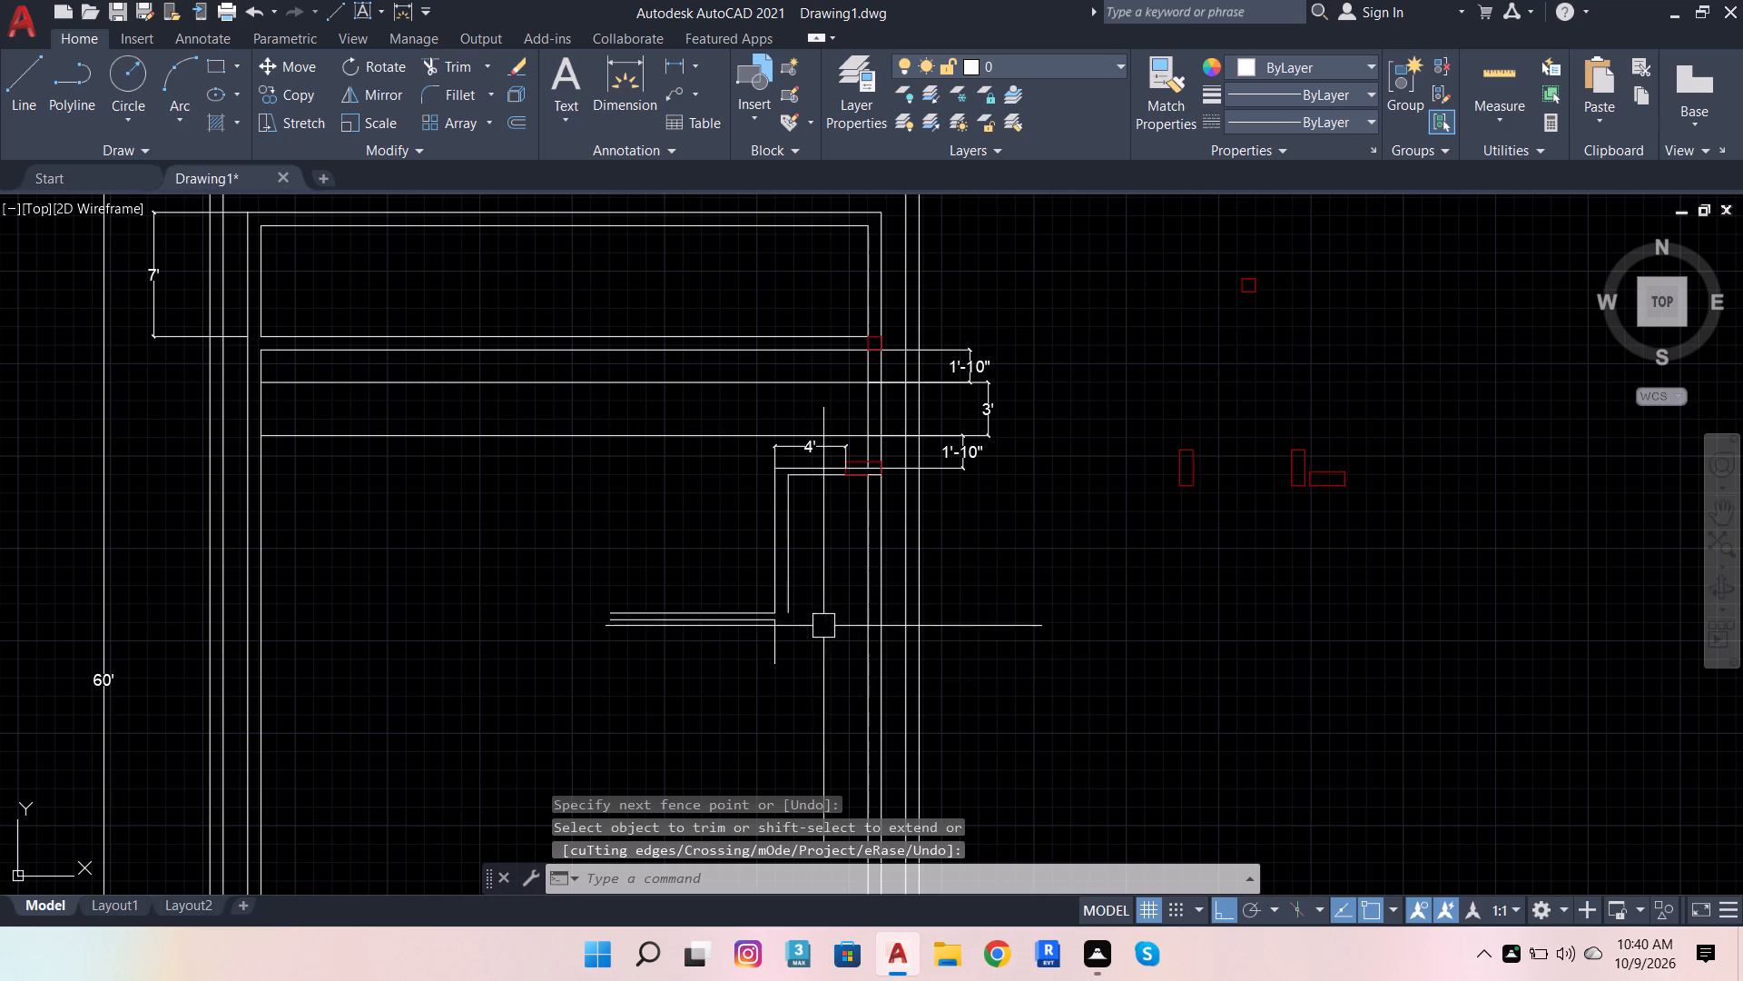
Delete the short vertical line running down from the right end of the lower horizontal partition face.
scroll(777, 659, up, 1)
click(772, 655)
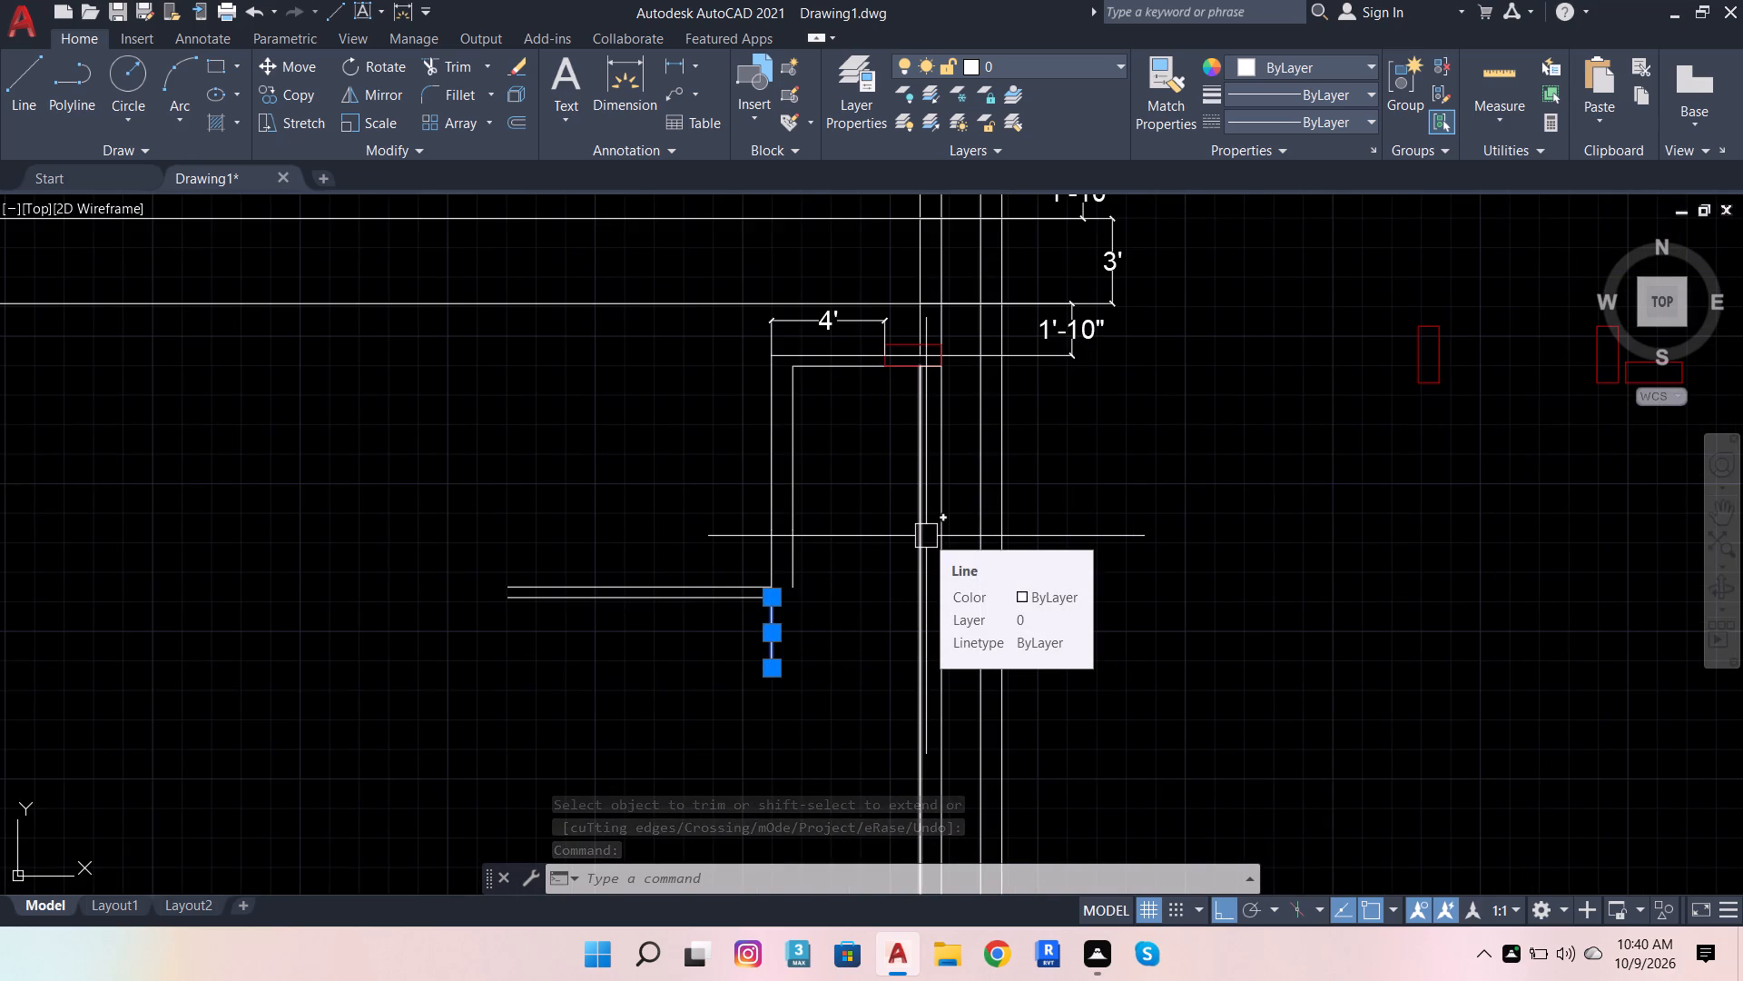
key(Delete)
scroll(785, 619, up, 2)
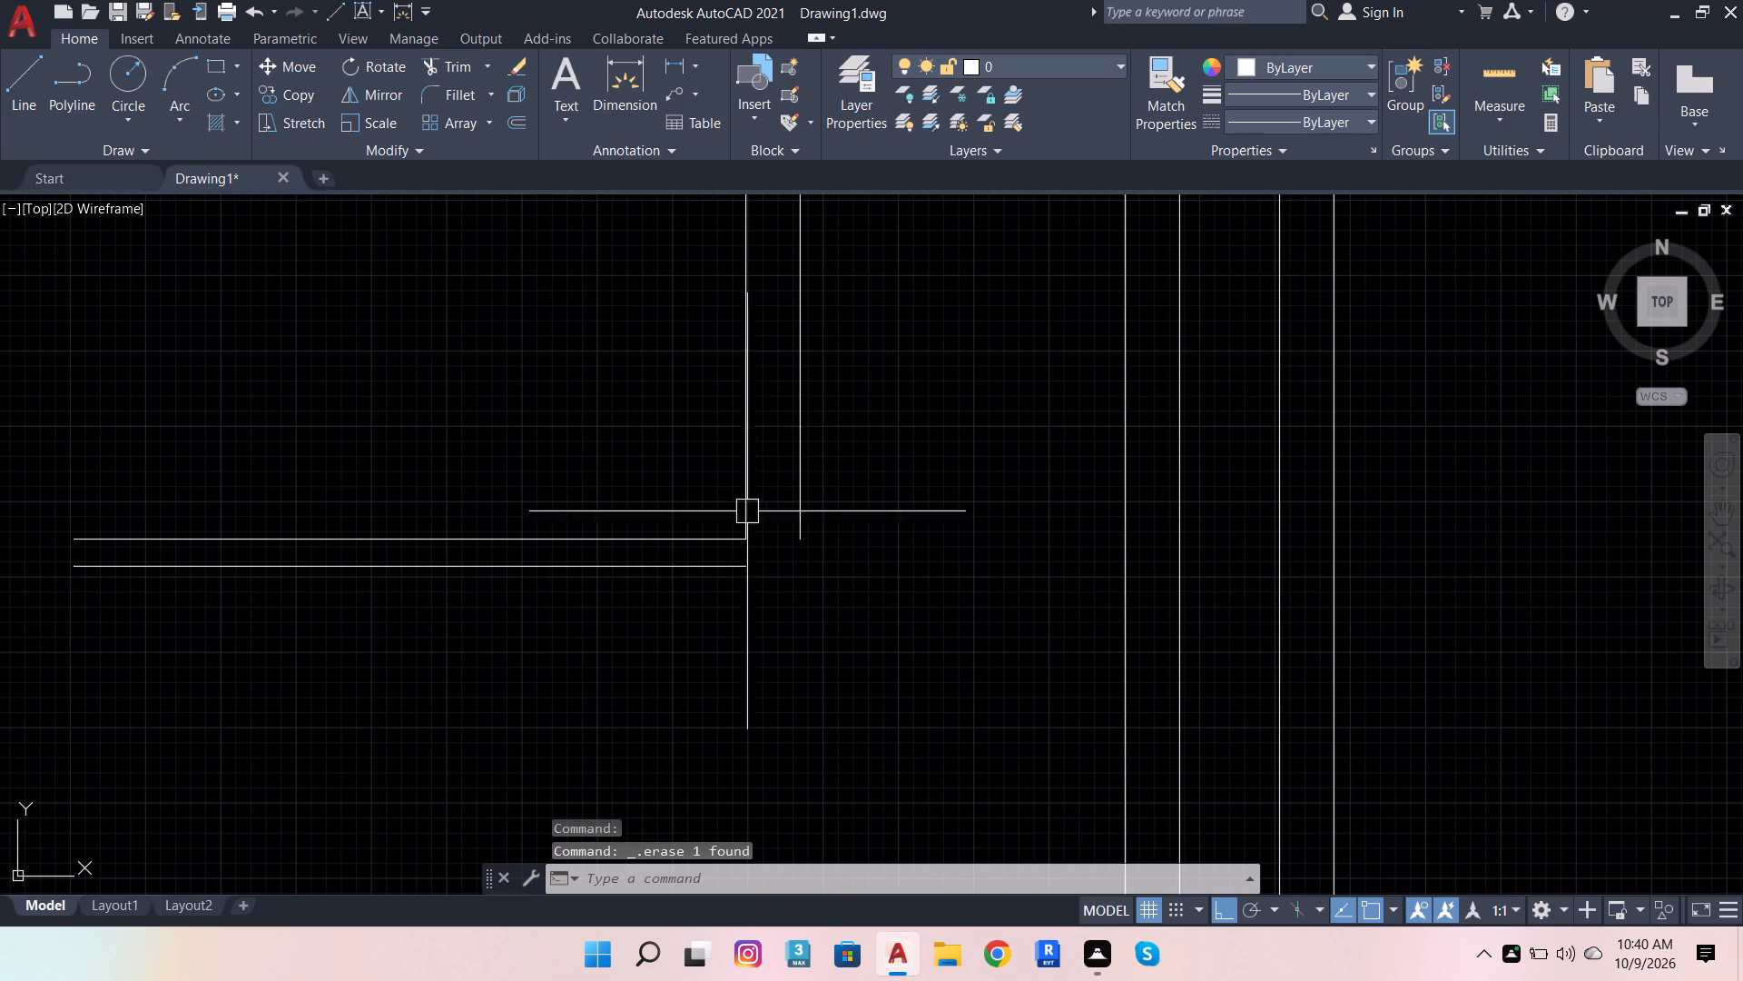
Draw a closed upright rectangle 4.5" wide and 2'6" high with Line in the empty area below the red blocks.
click(29, 110)
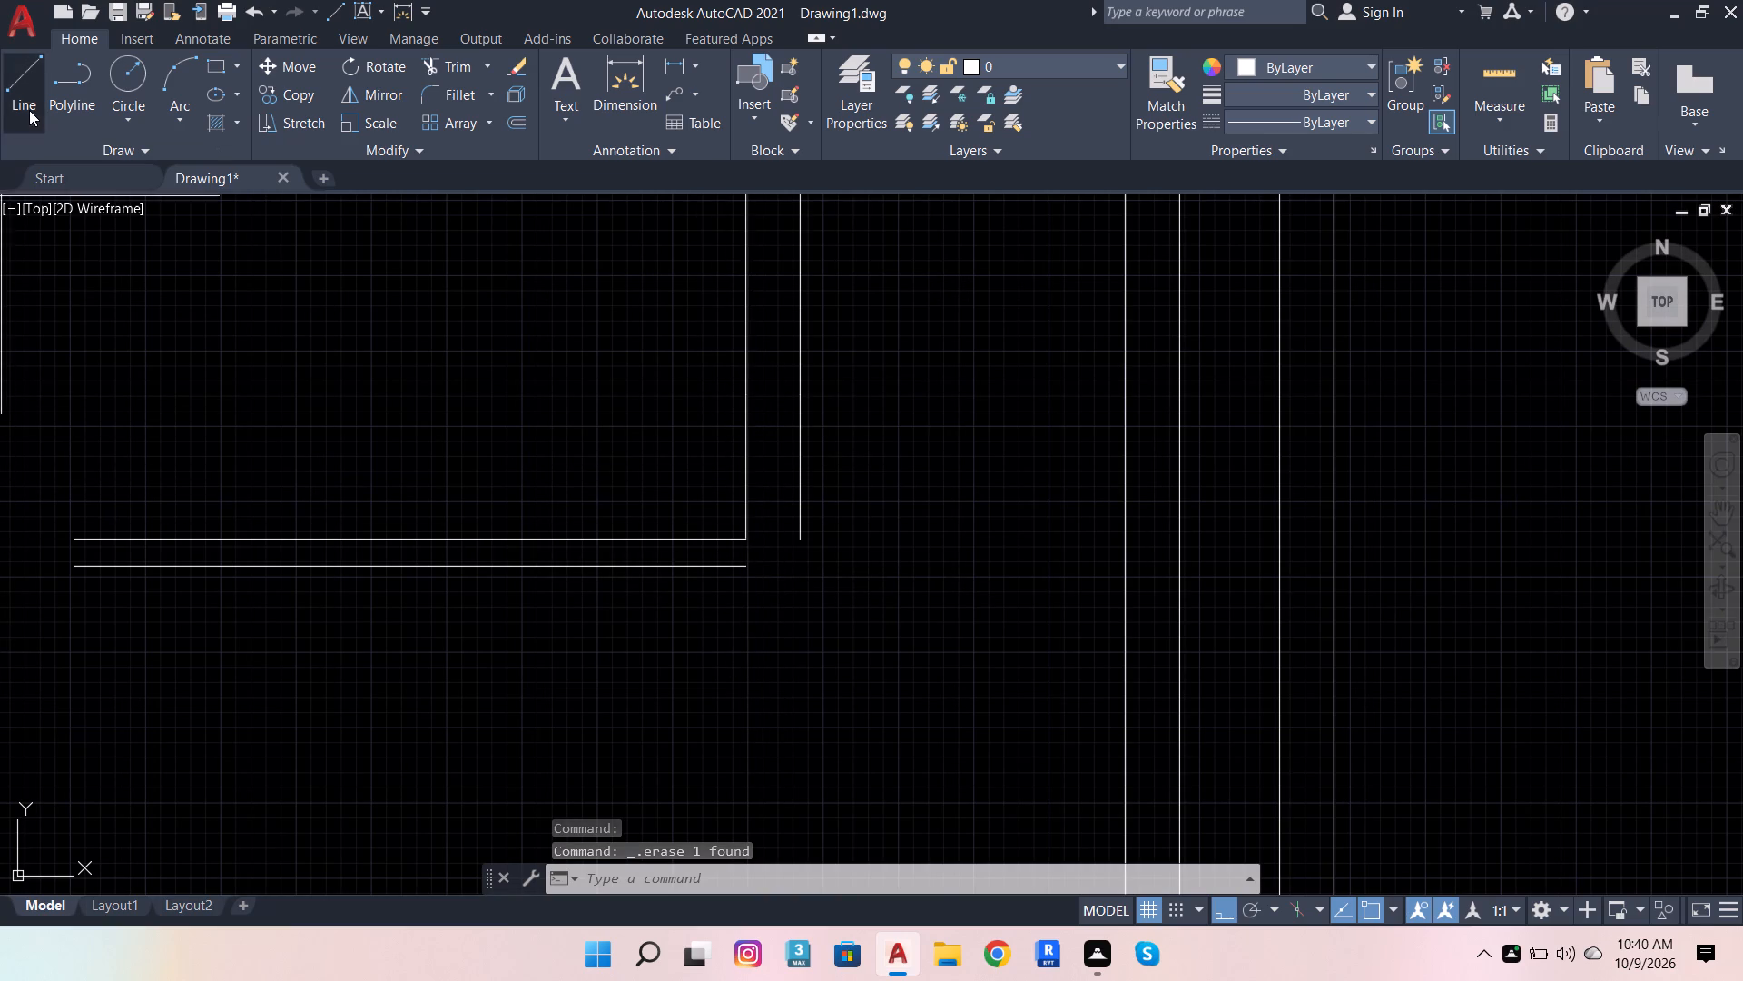
scroll(65, 331, down, 5)
scroll(377, 433, up, 2)
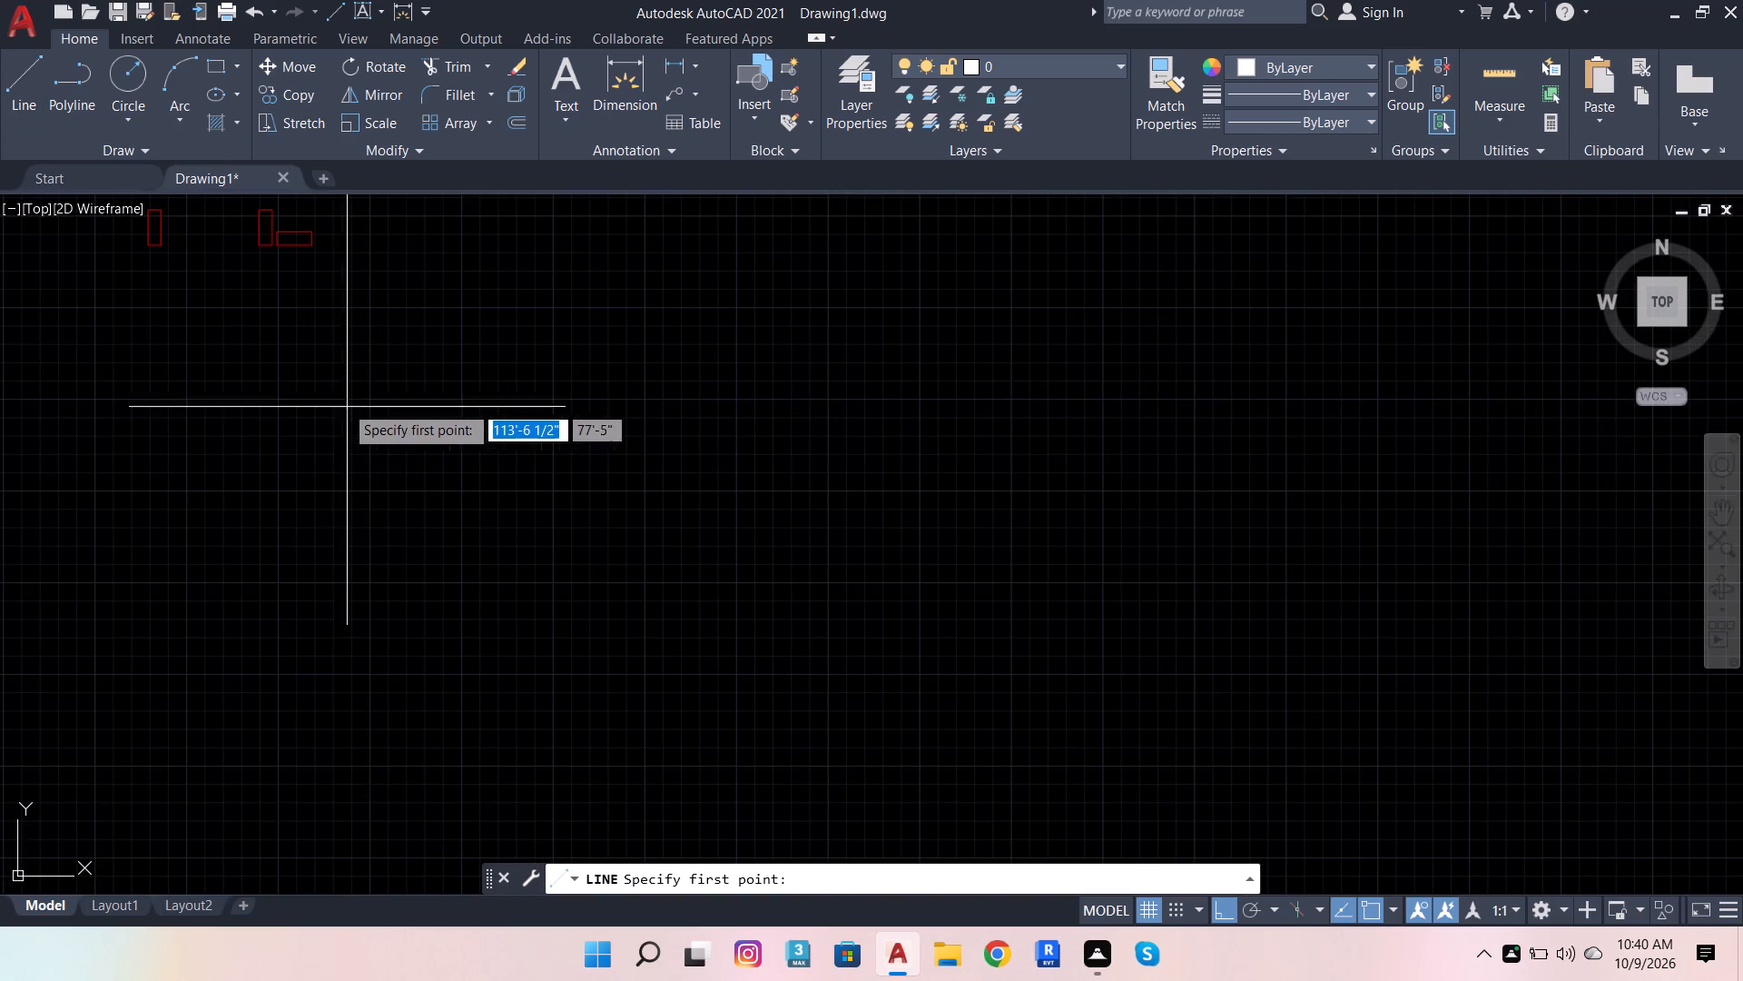
click(324, 369)
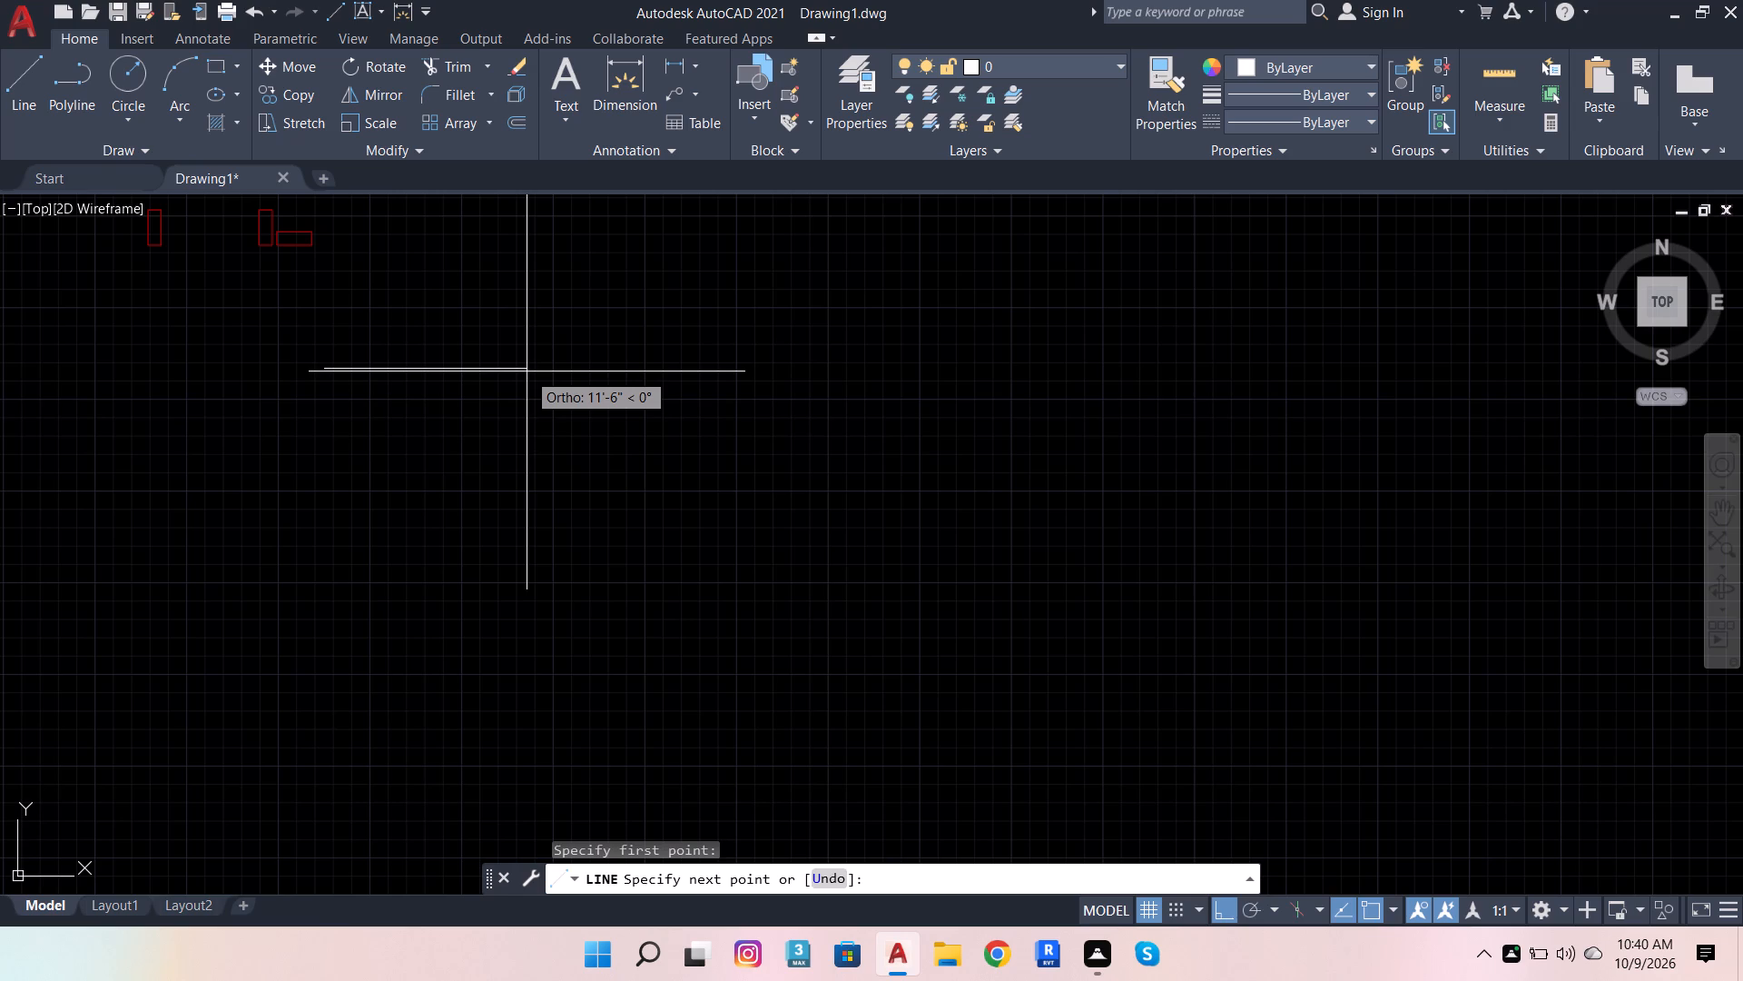
text(4.5)
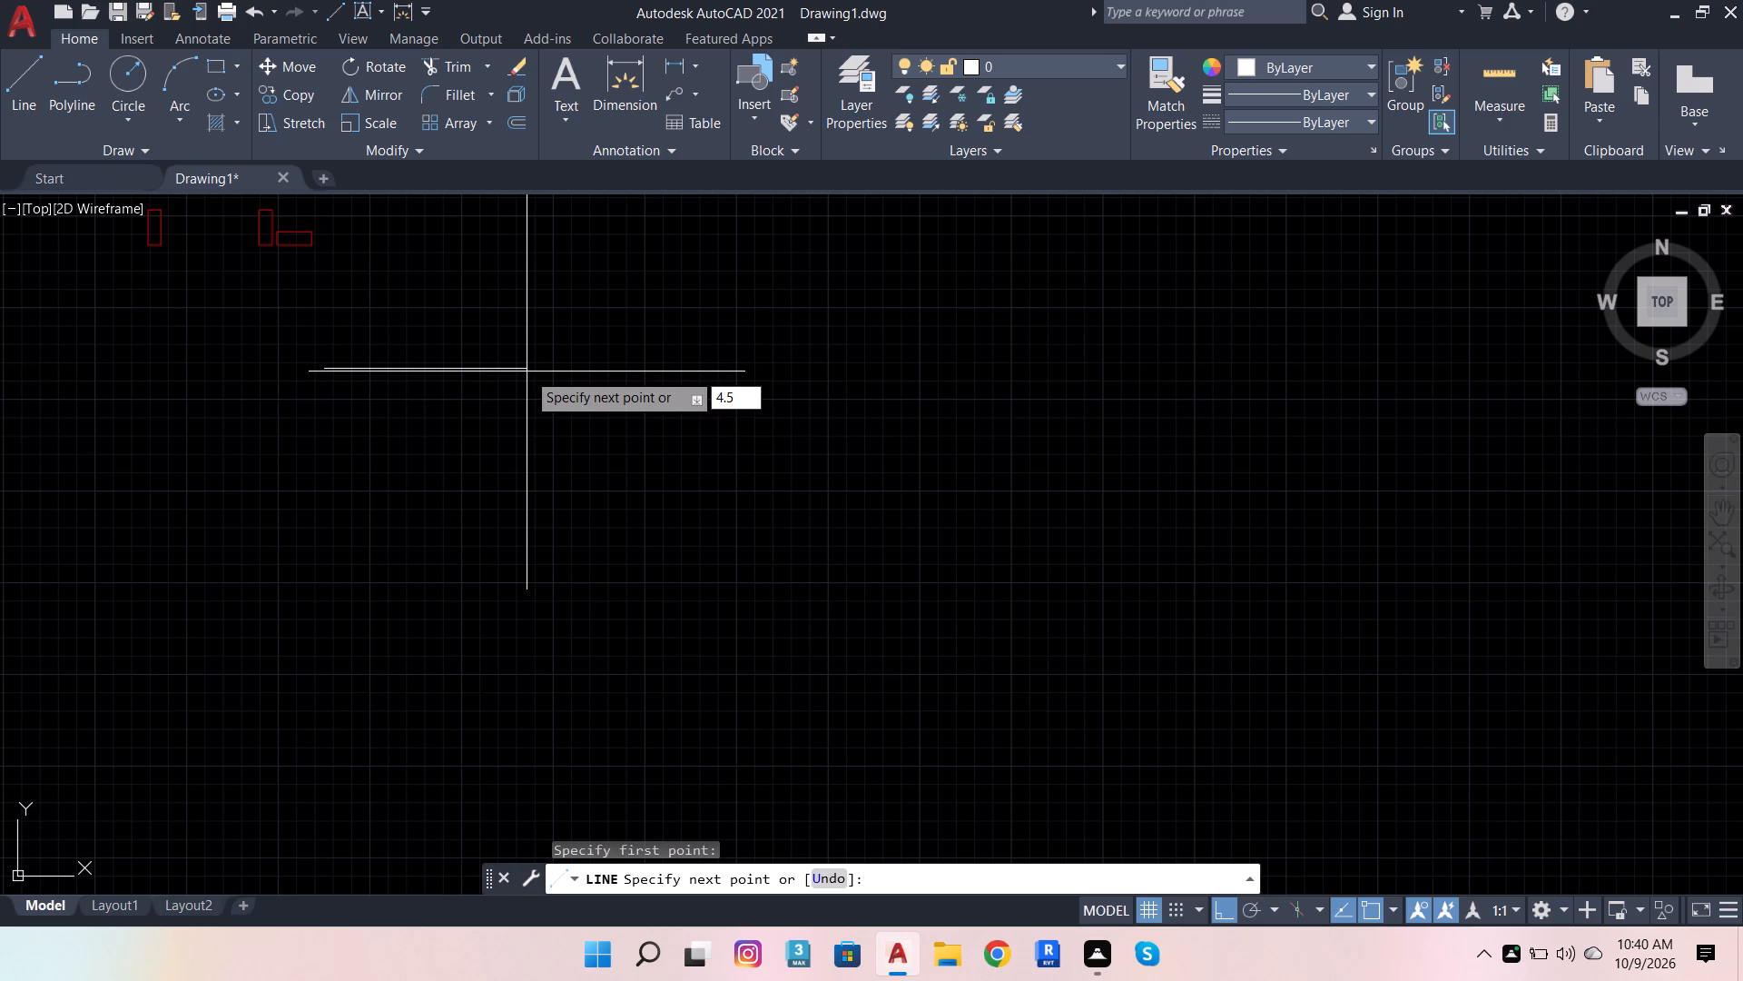
key(Return)
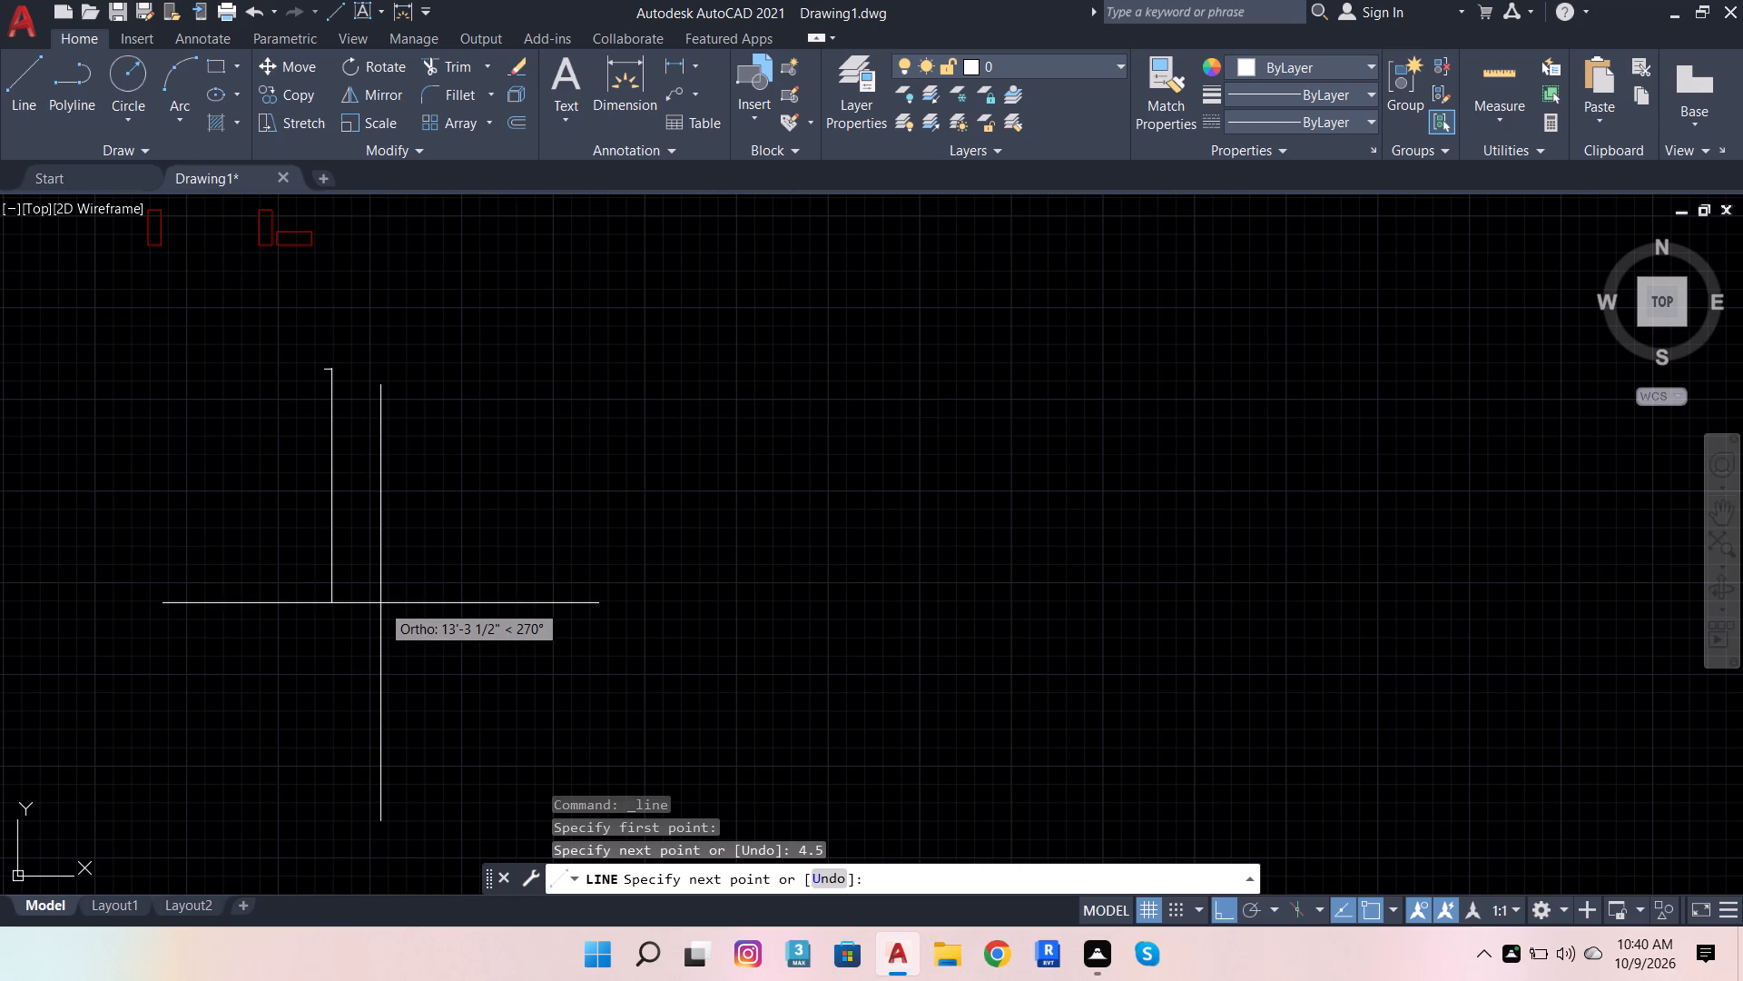
text(2'6)
key(Return)
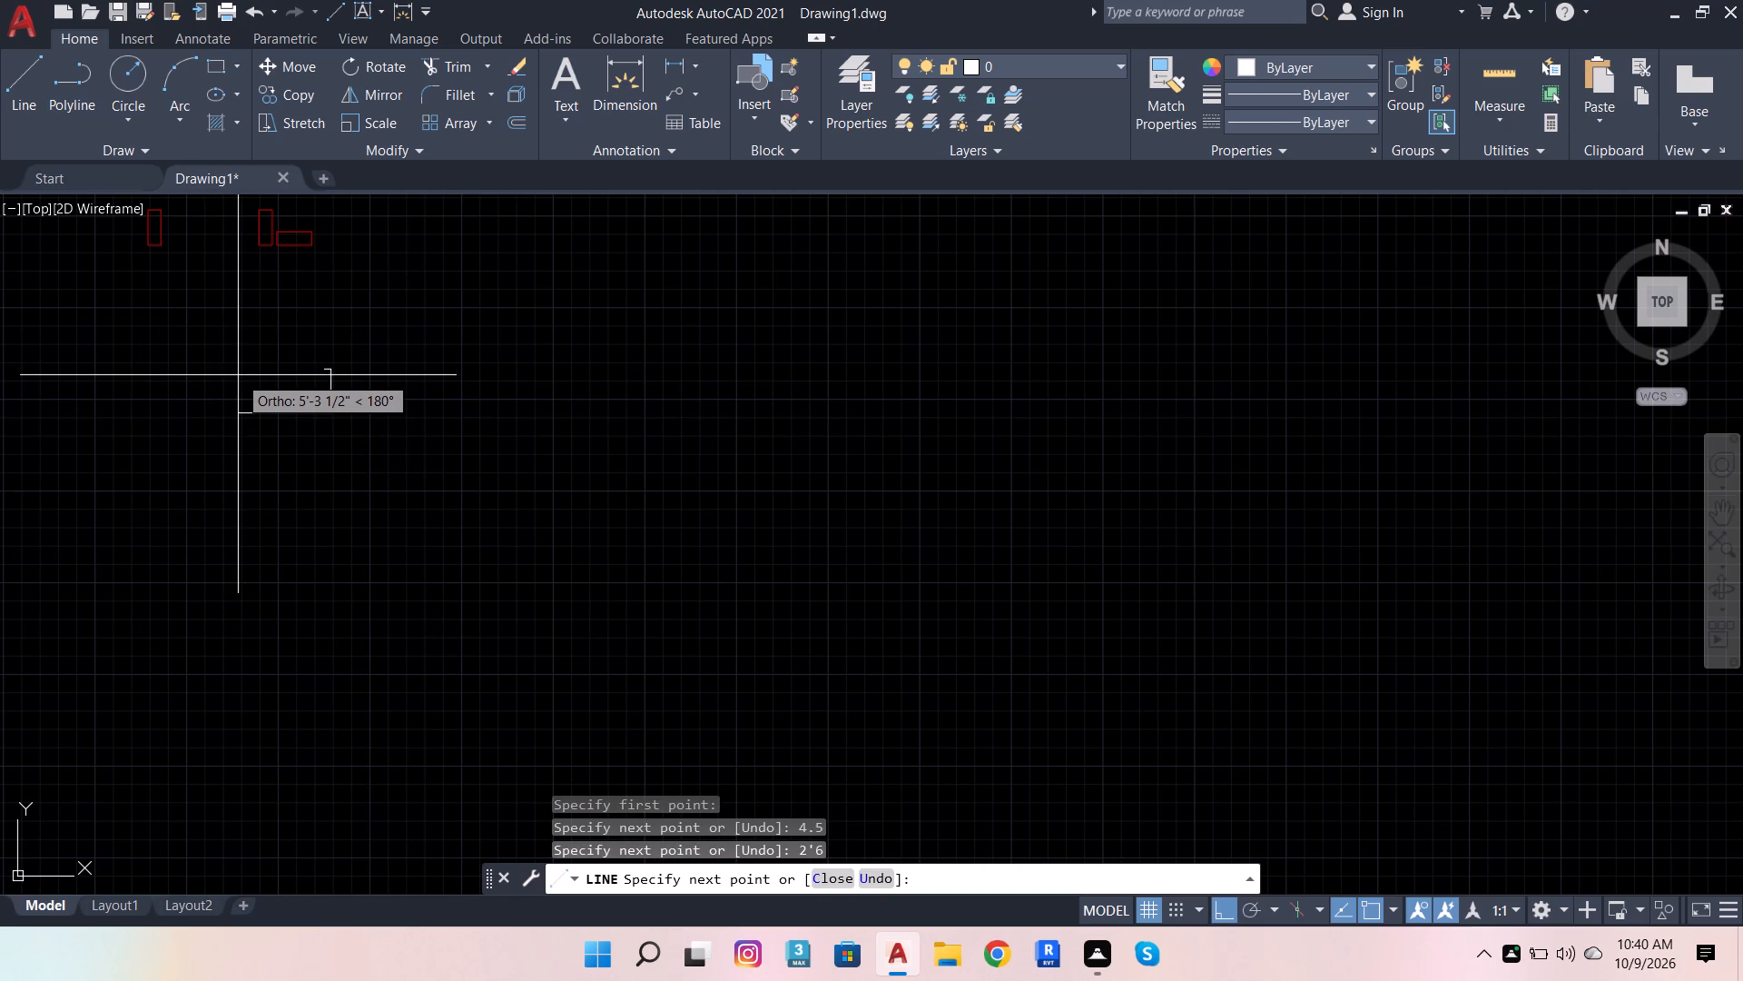
text(4.5)
key(Return)
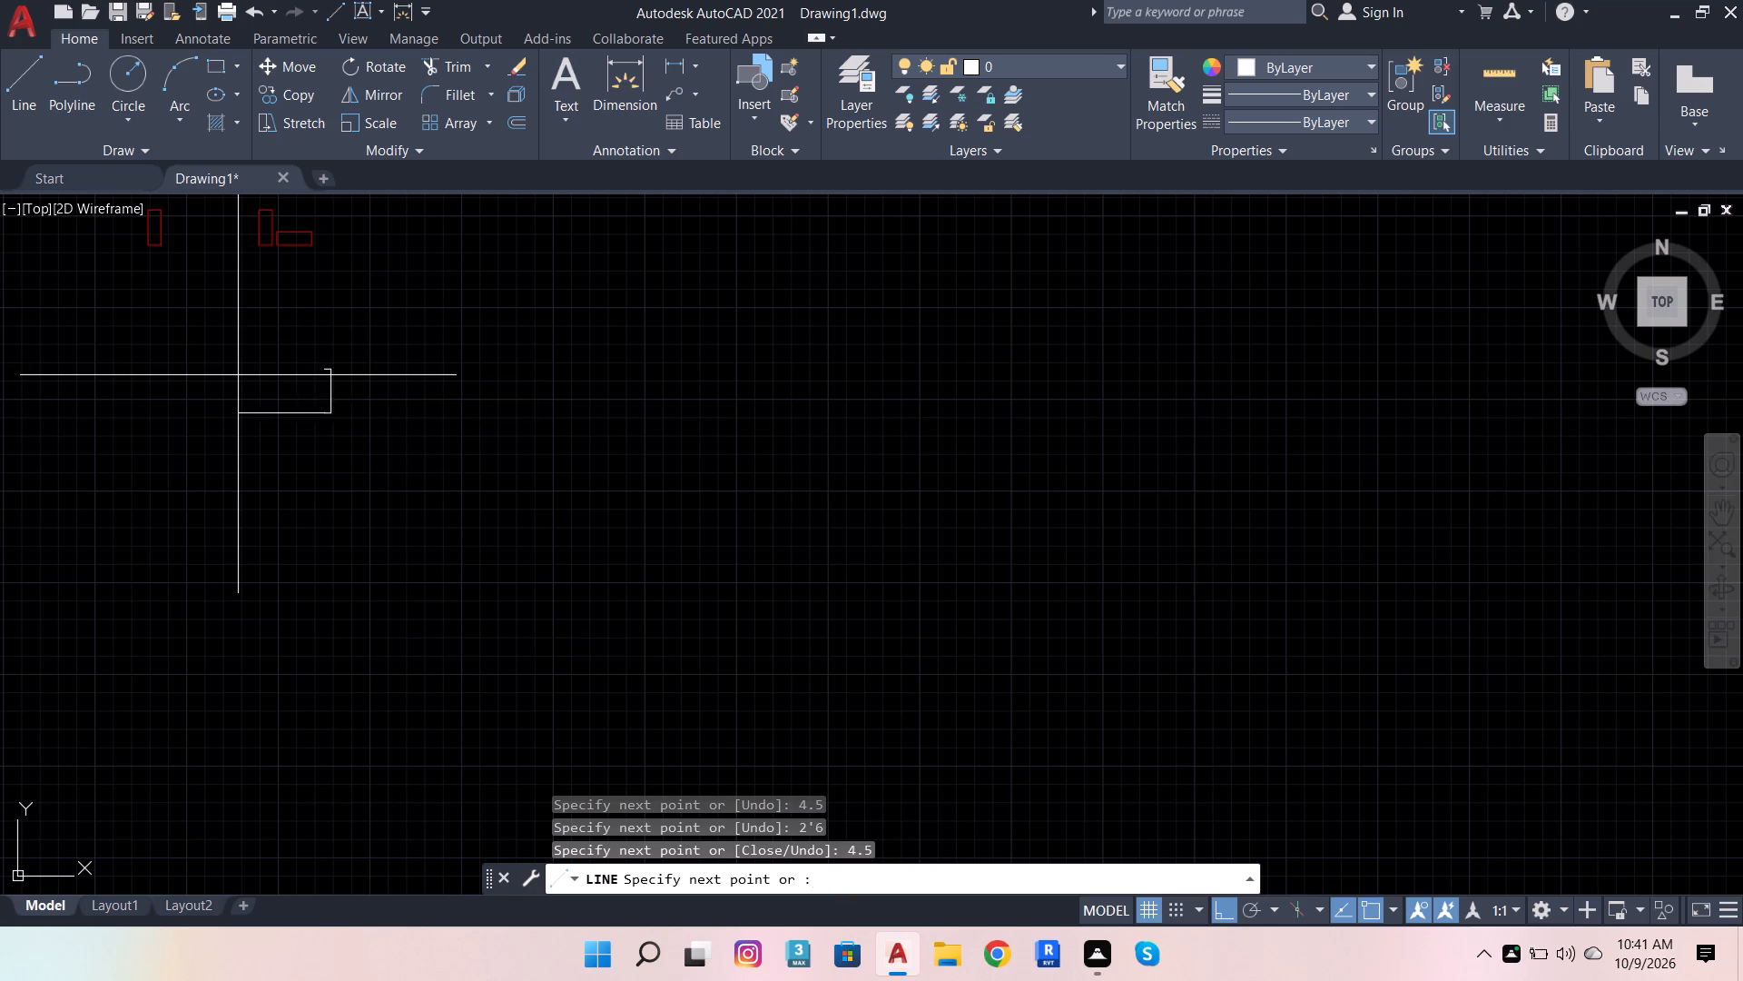
scroll(360, 366, up, 3)
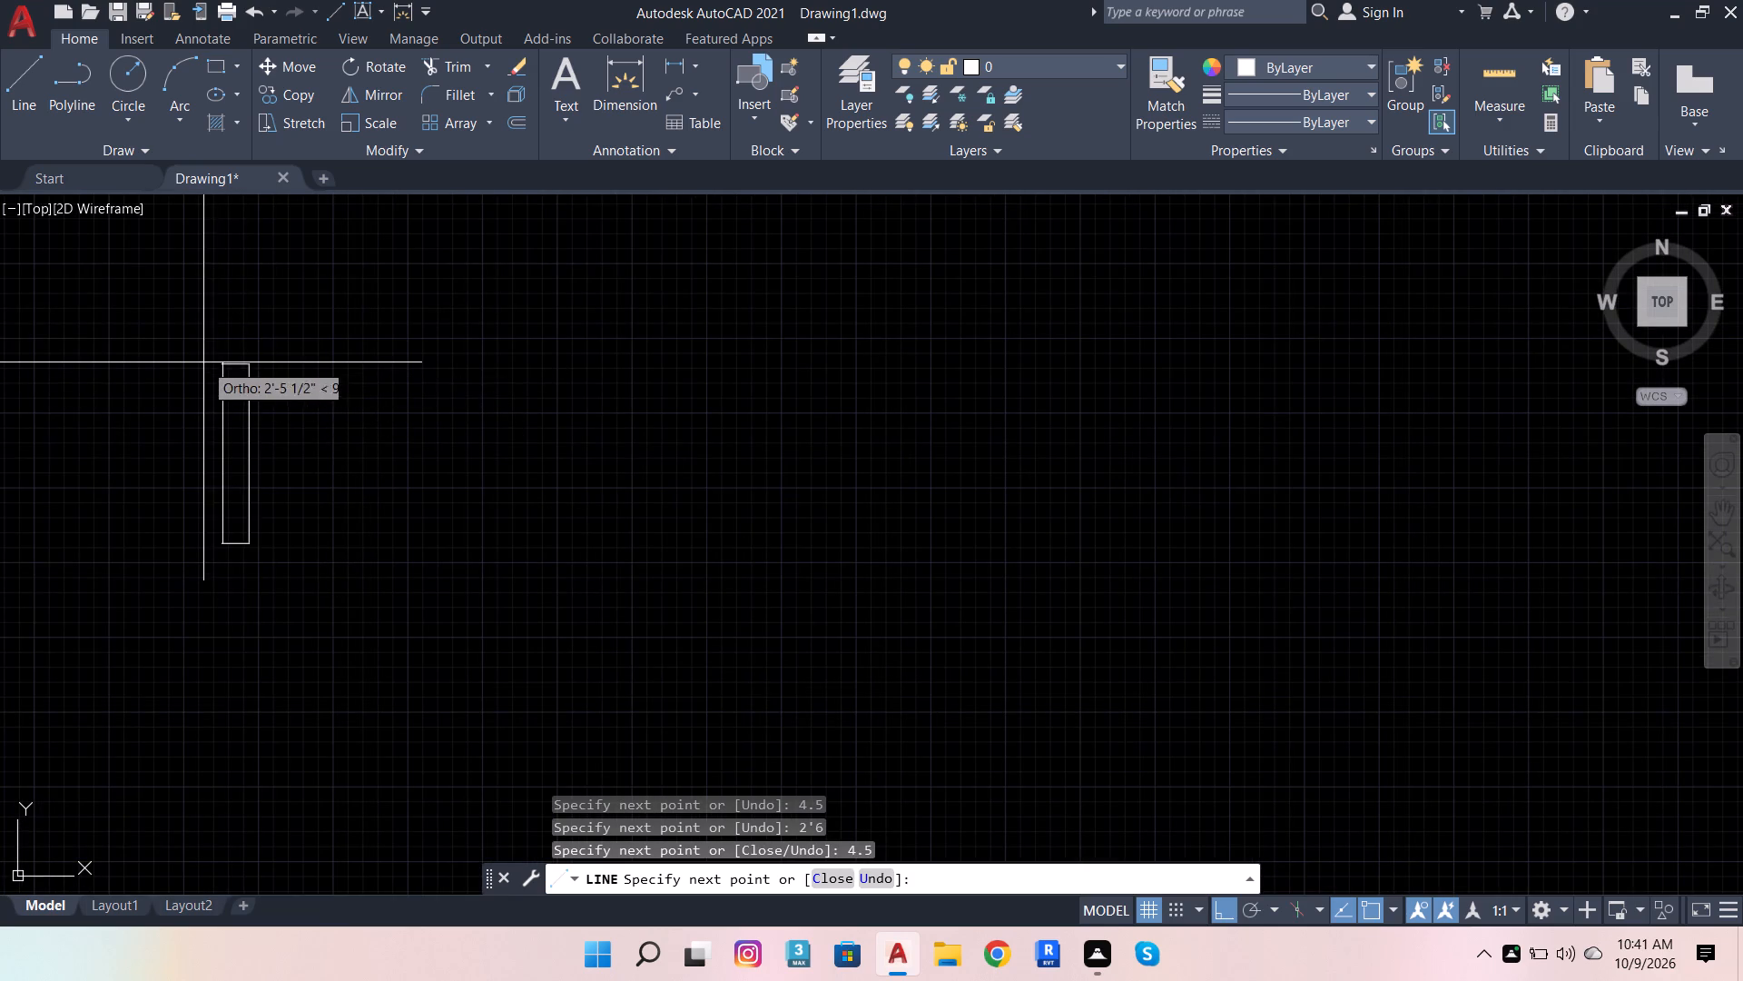
click(225, 360)
key(space)
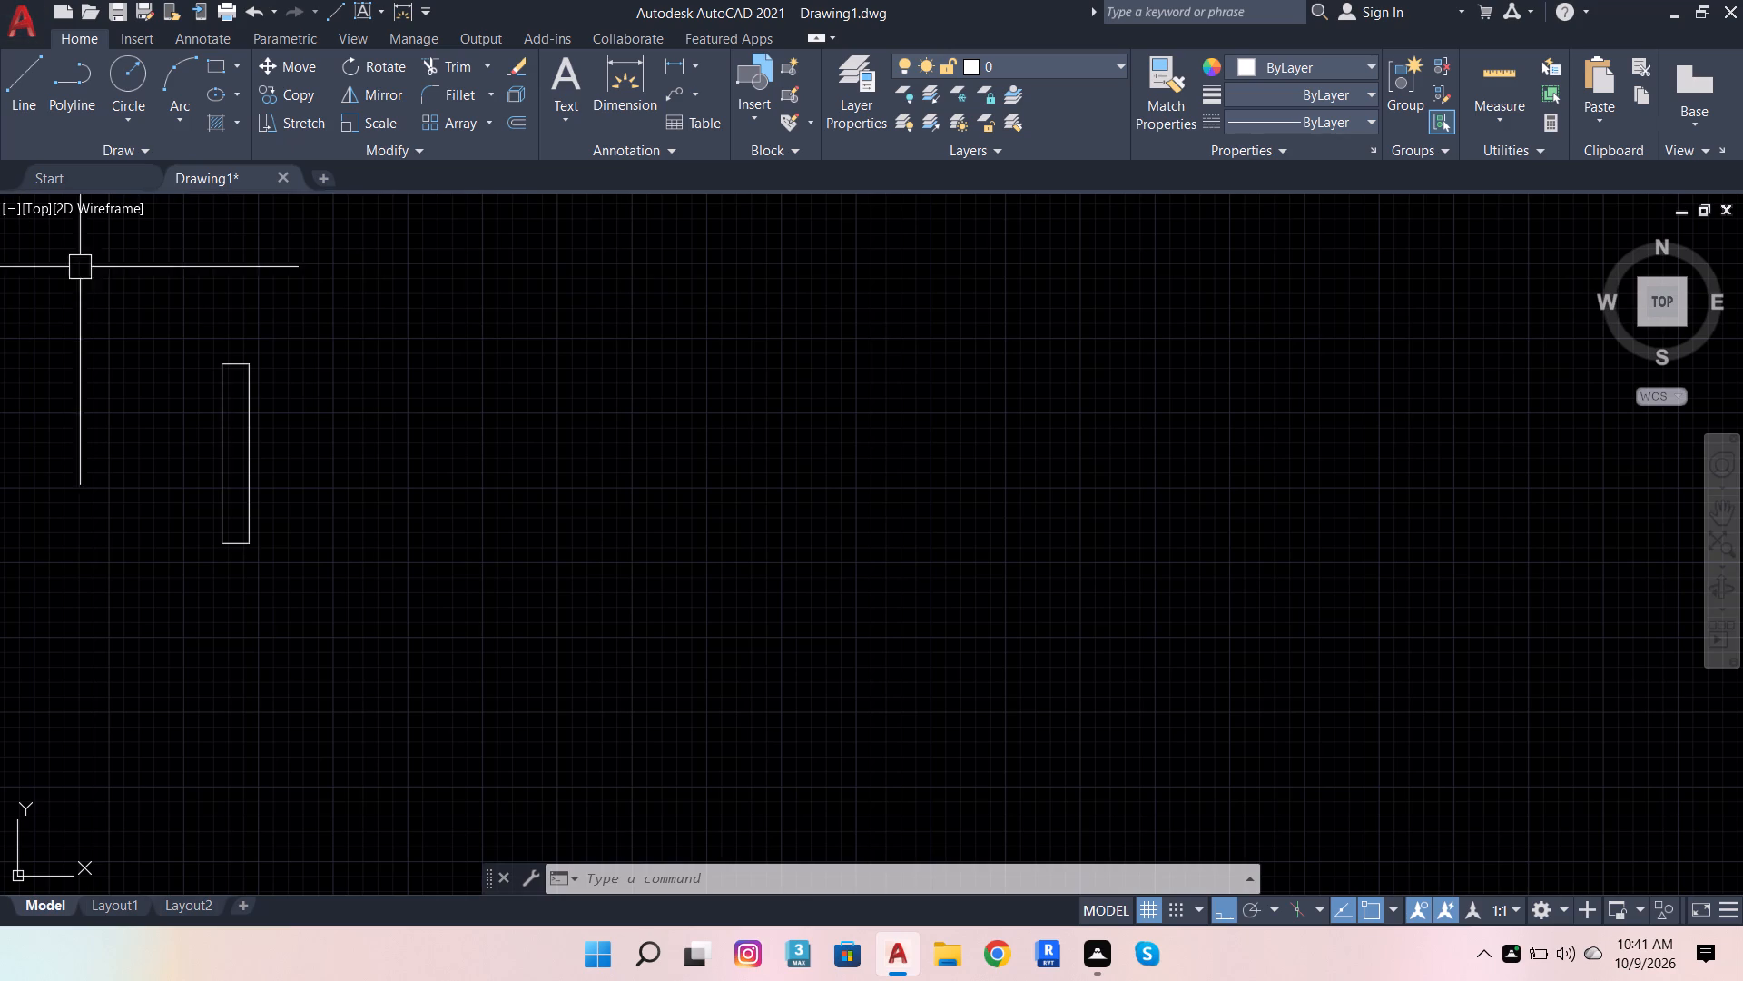
Offset the rectangle's top and bottom short edges 1" inward.
scroll(271, 400, up, 2)
scroll(283, 297, down, 1)
scroll(202, 315, up, 1)
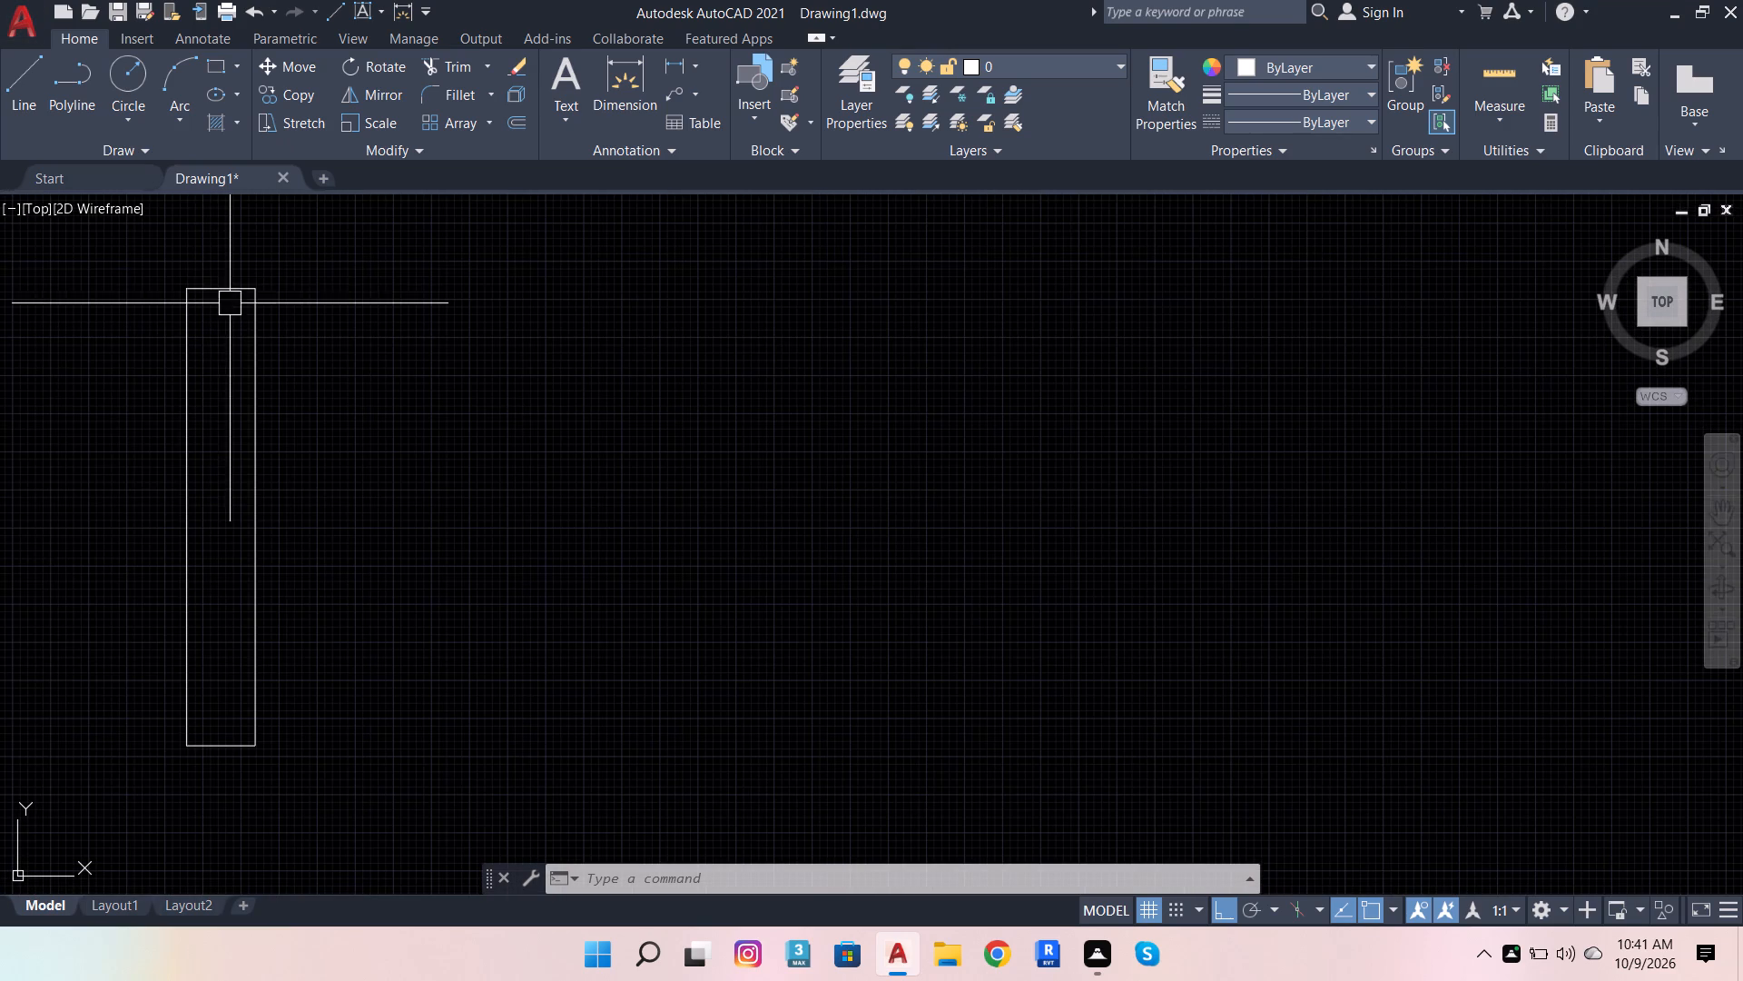
click(231, 284)
key(o)
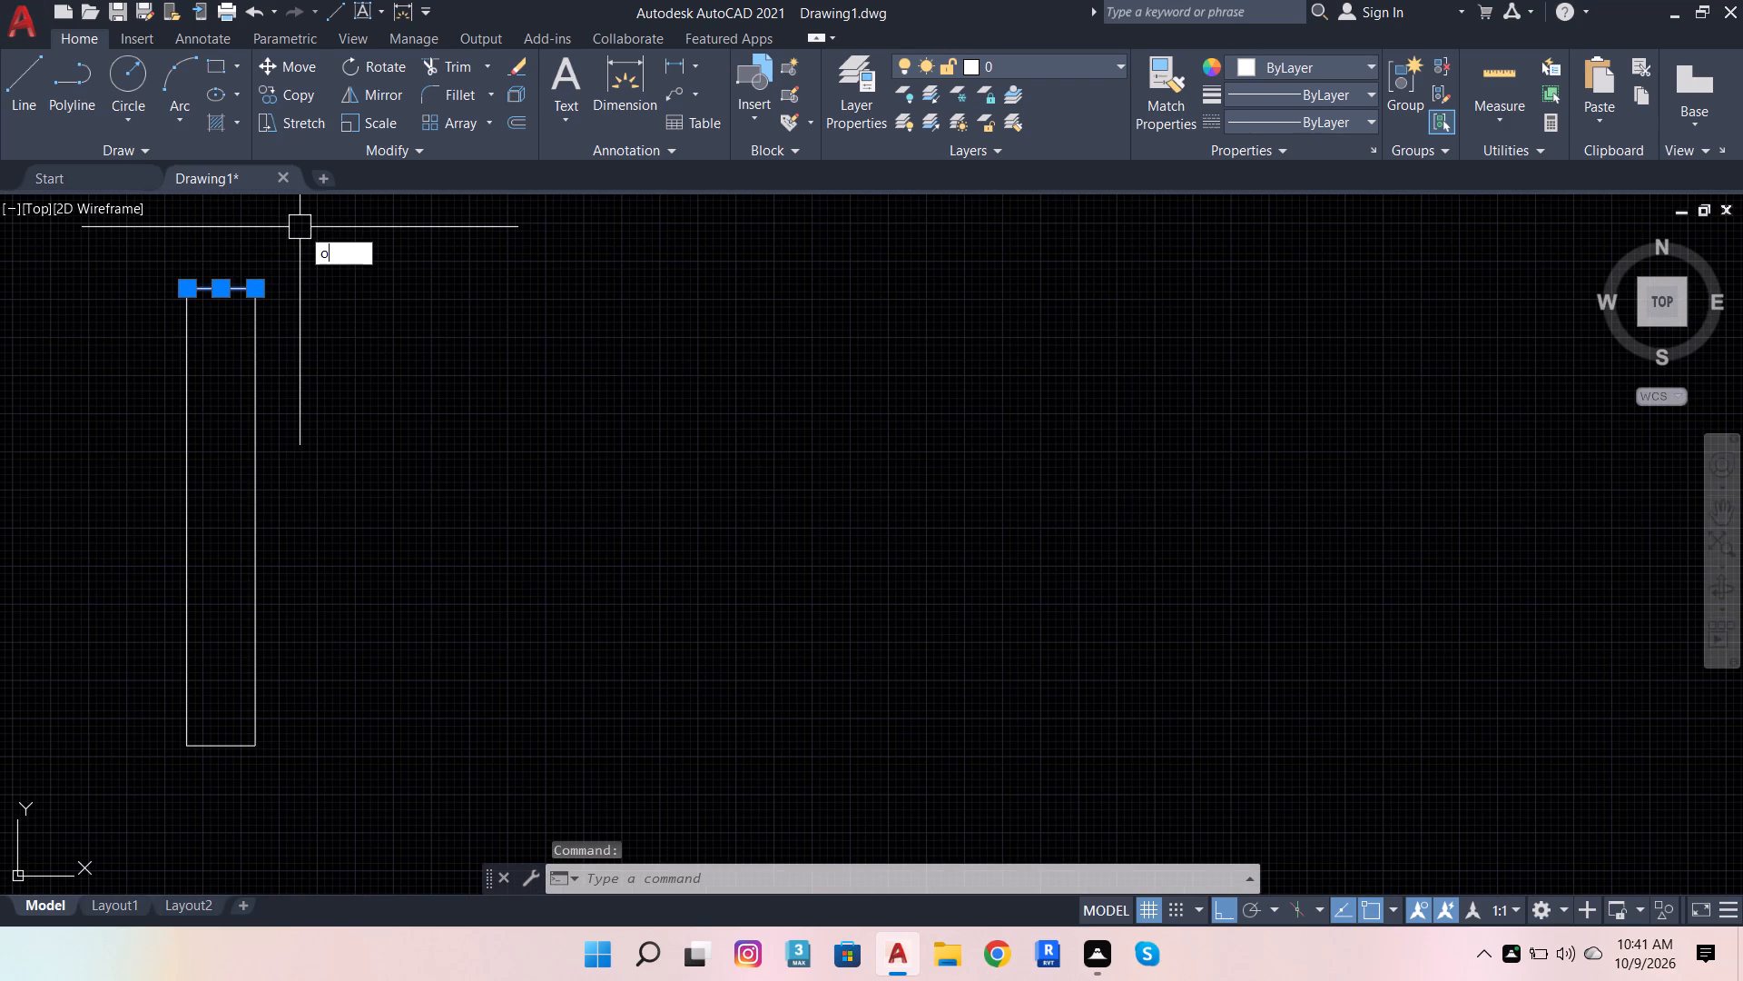
key(space)
click(213, 296)
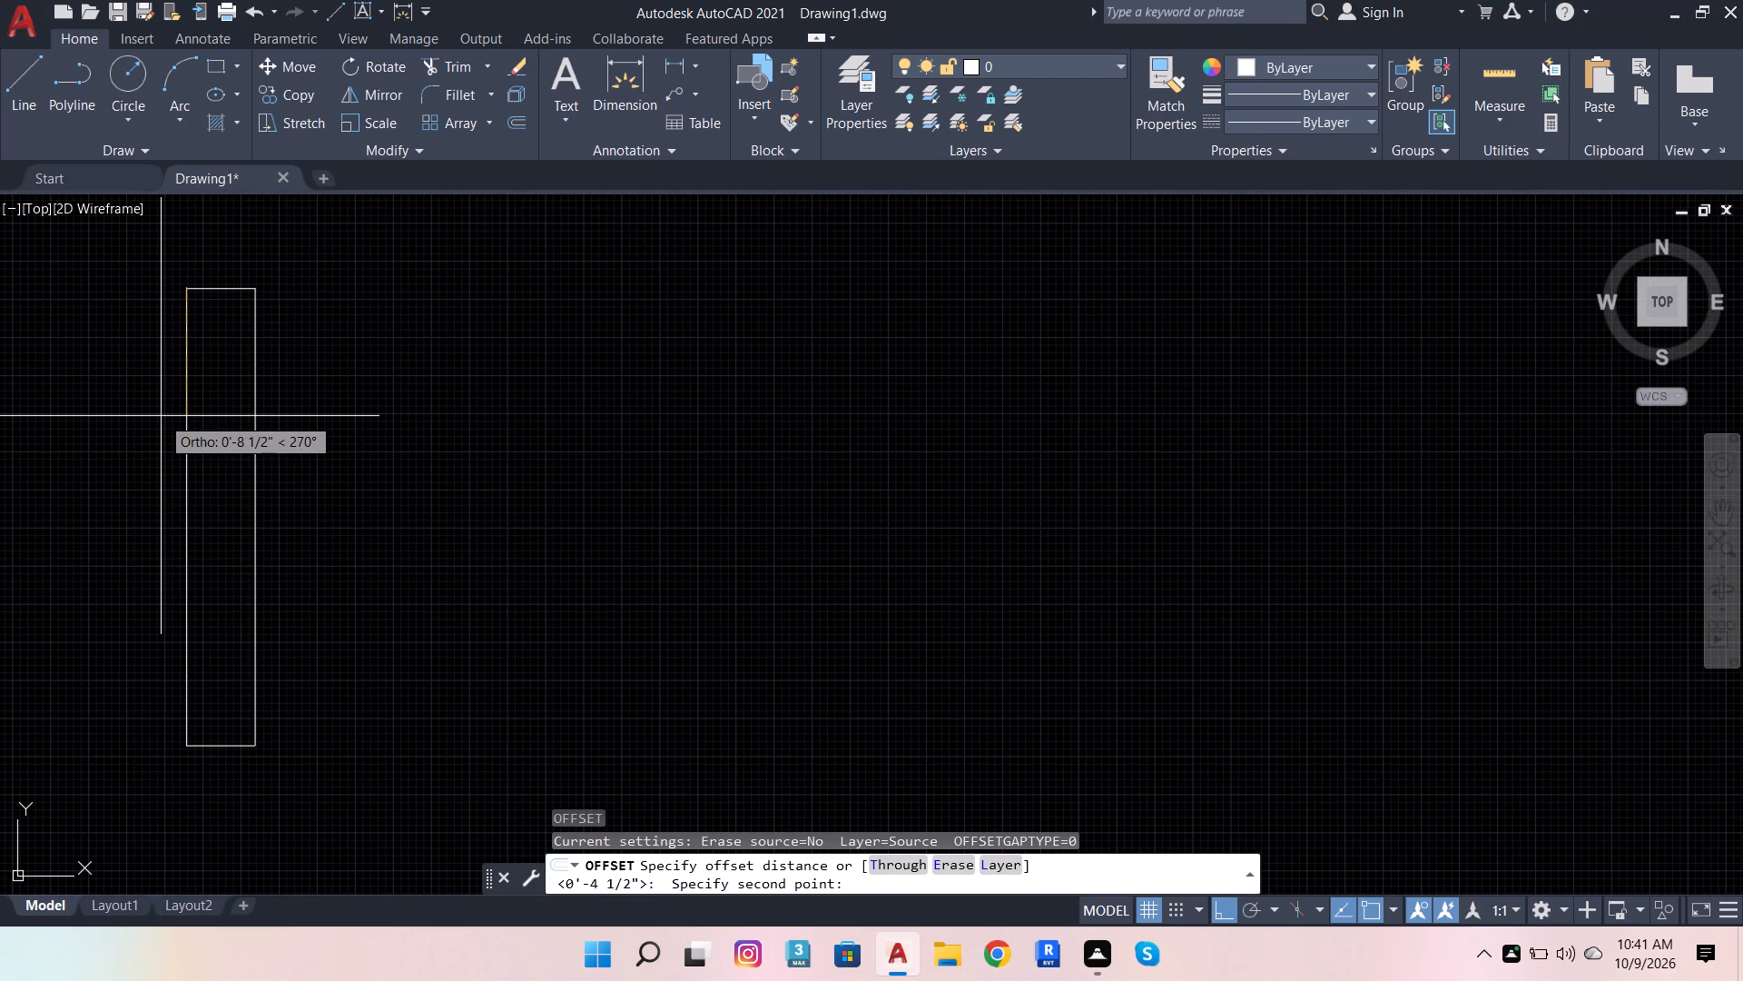
key(1)
key(Return)
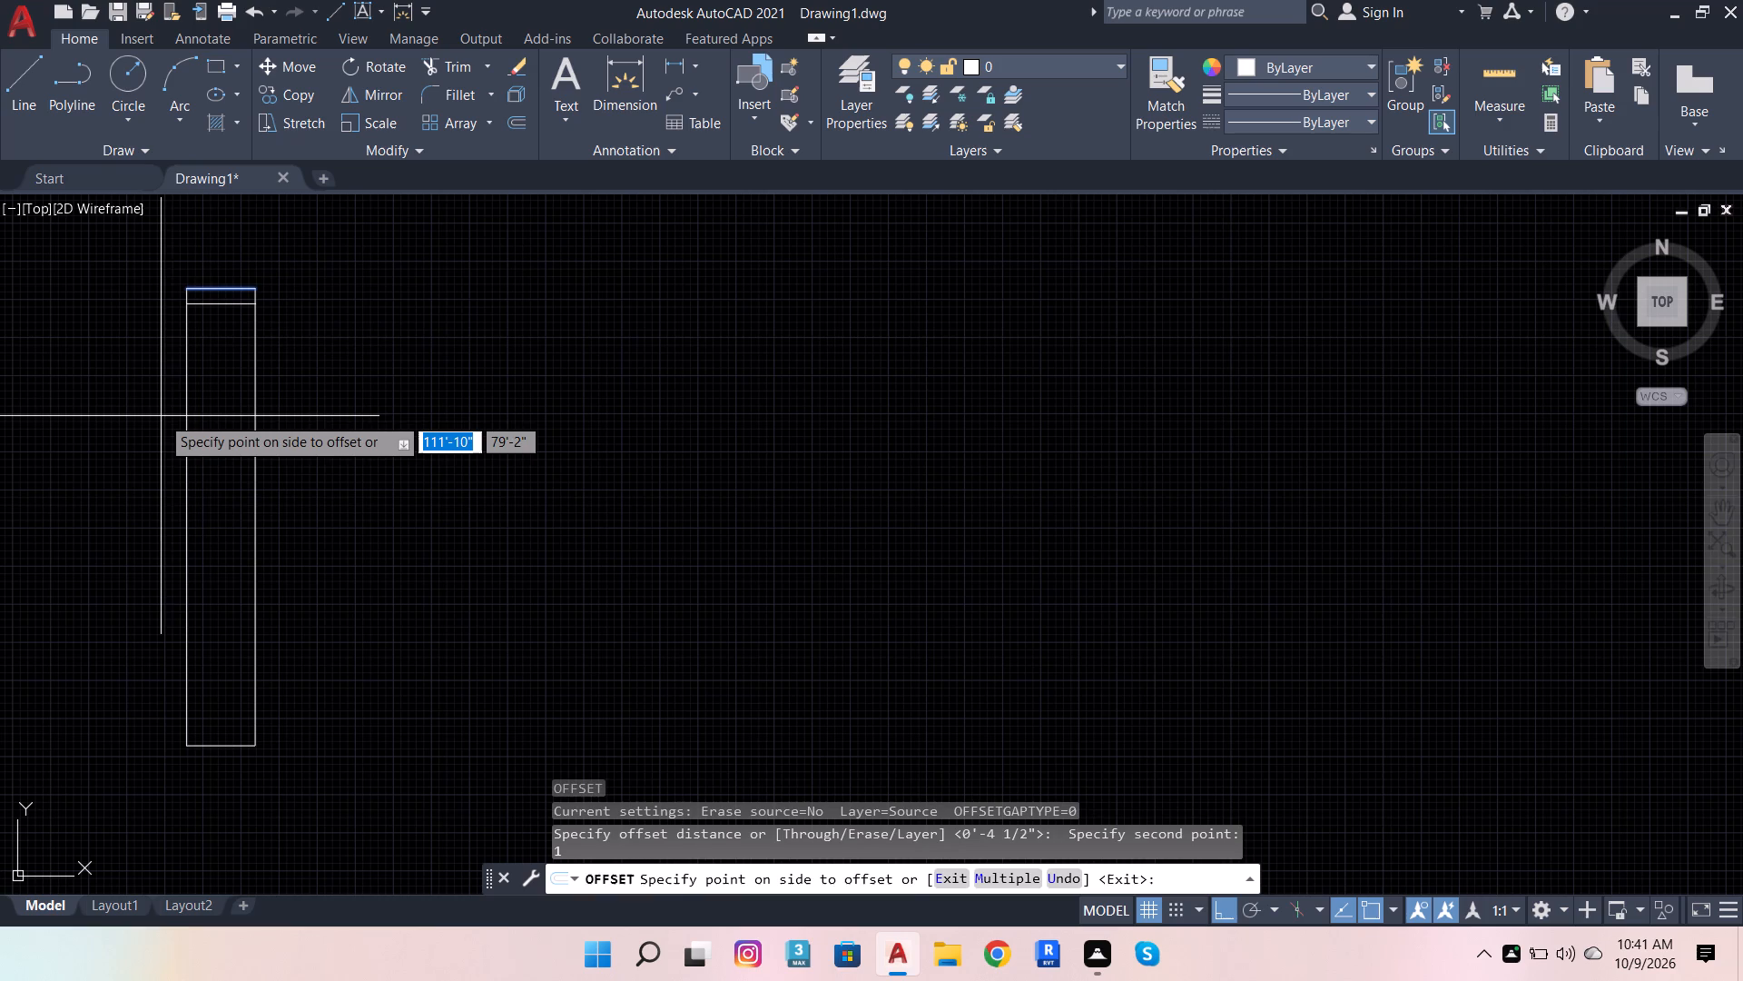
click(161, 416)
click(227, 750)
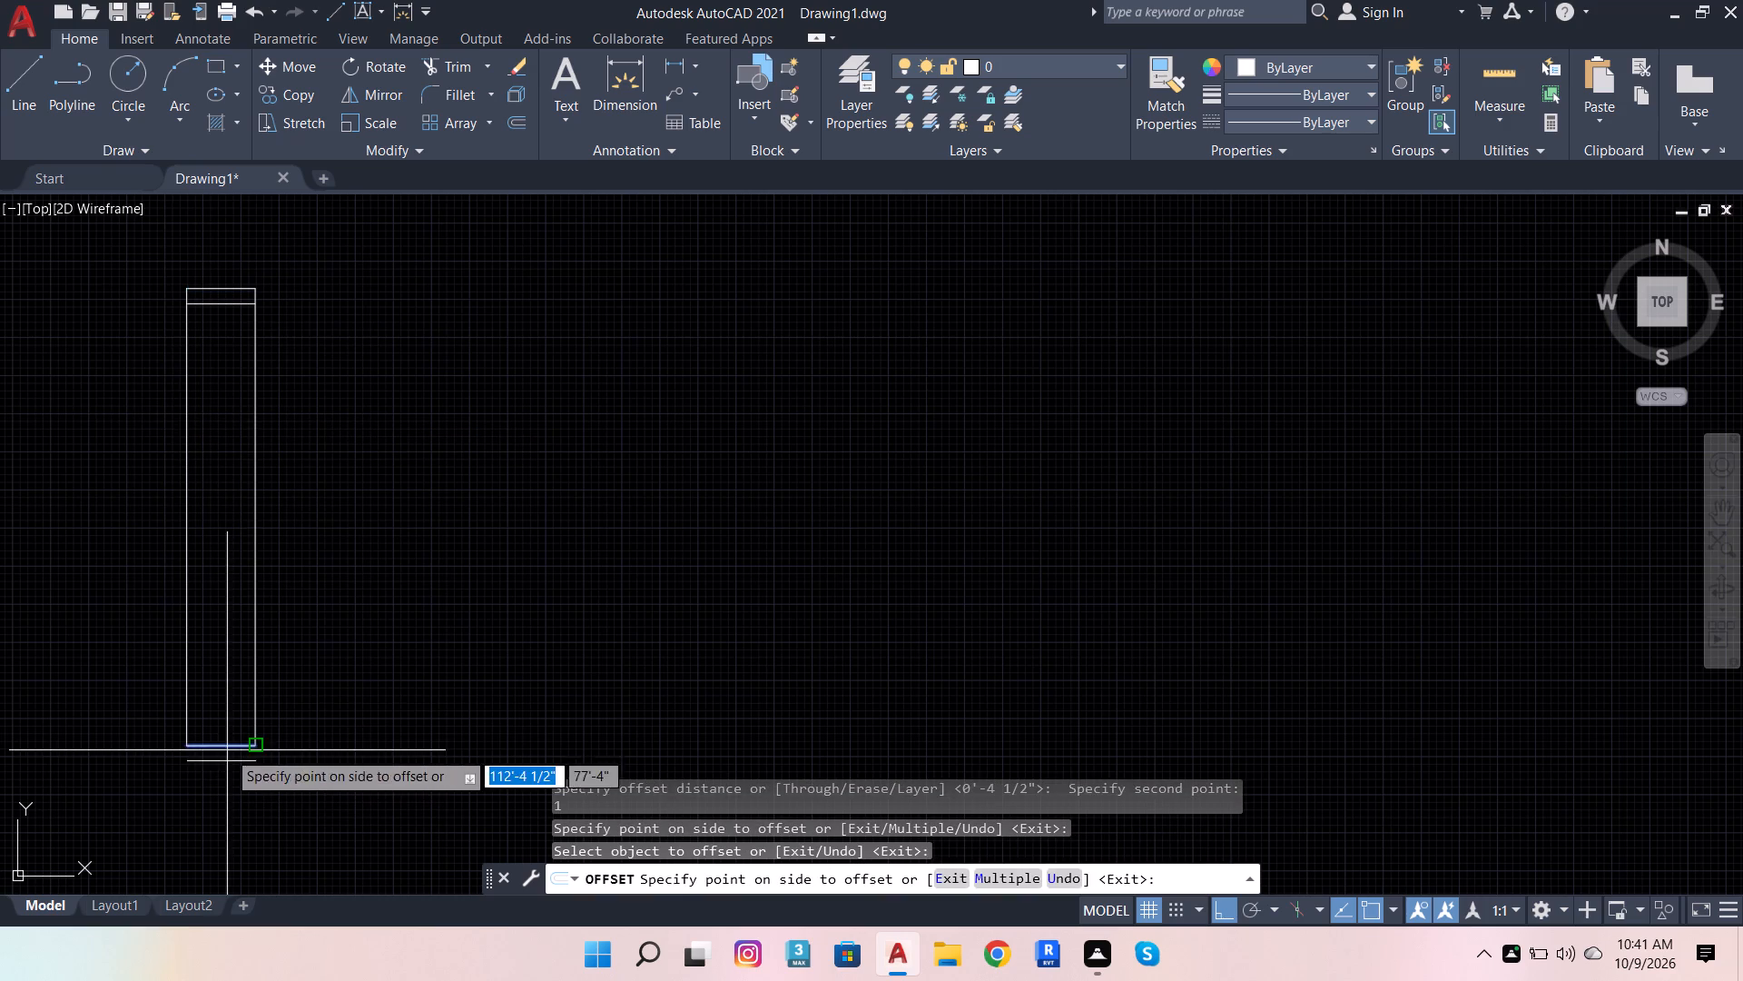
click(455, 456)
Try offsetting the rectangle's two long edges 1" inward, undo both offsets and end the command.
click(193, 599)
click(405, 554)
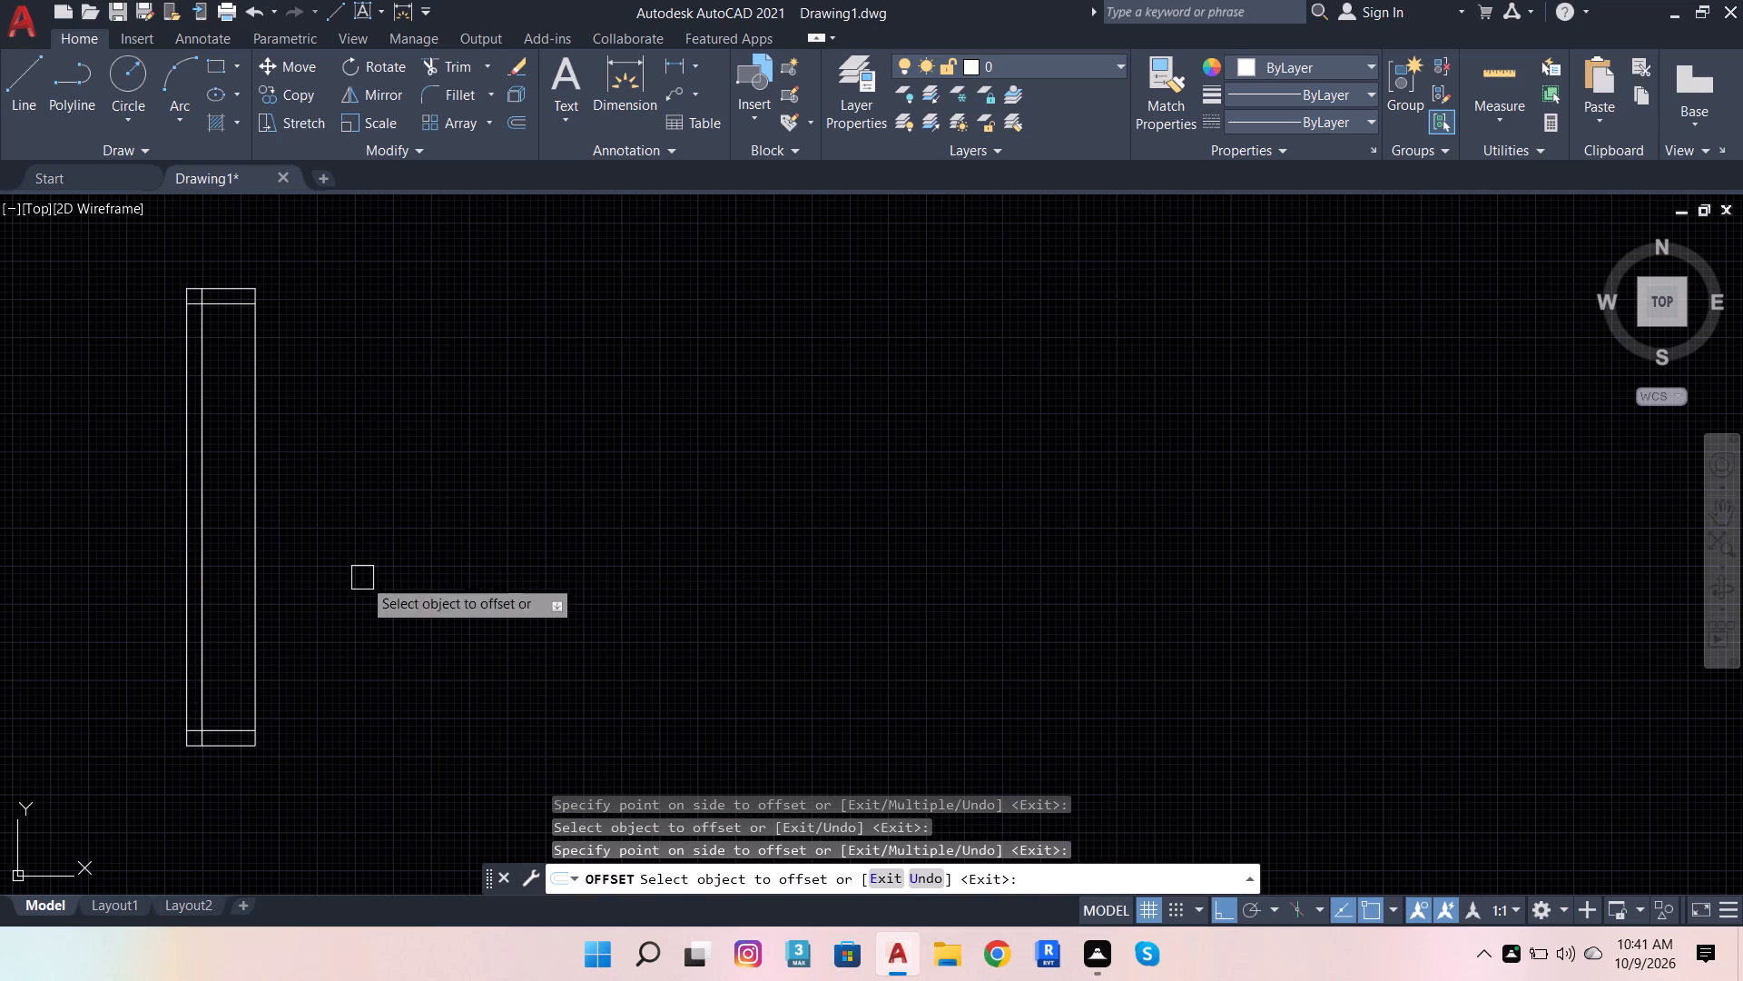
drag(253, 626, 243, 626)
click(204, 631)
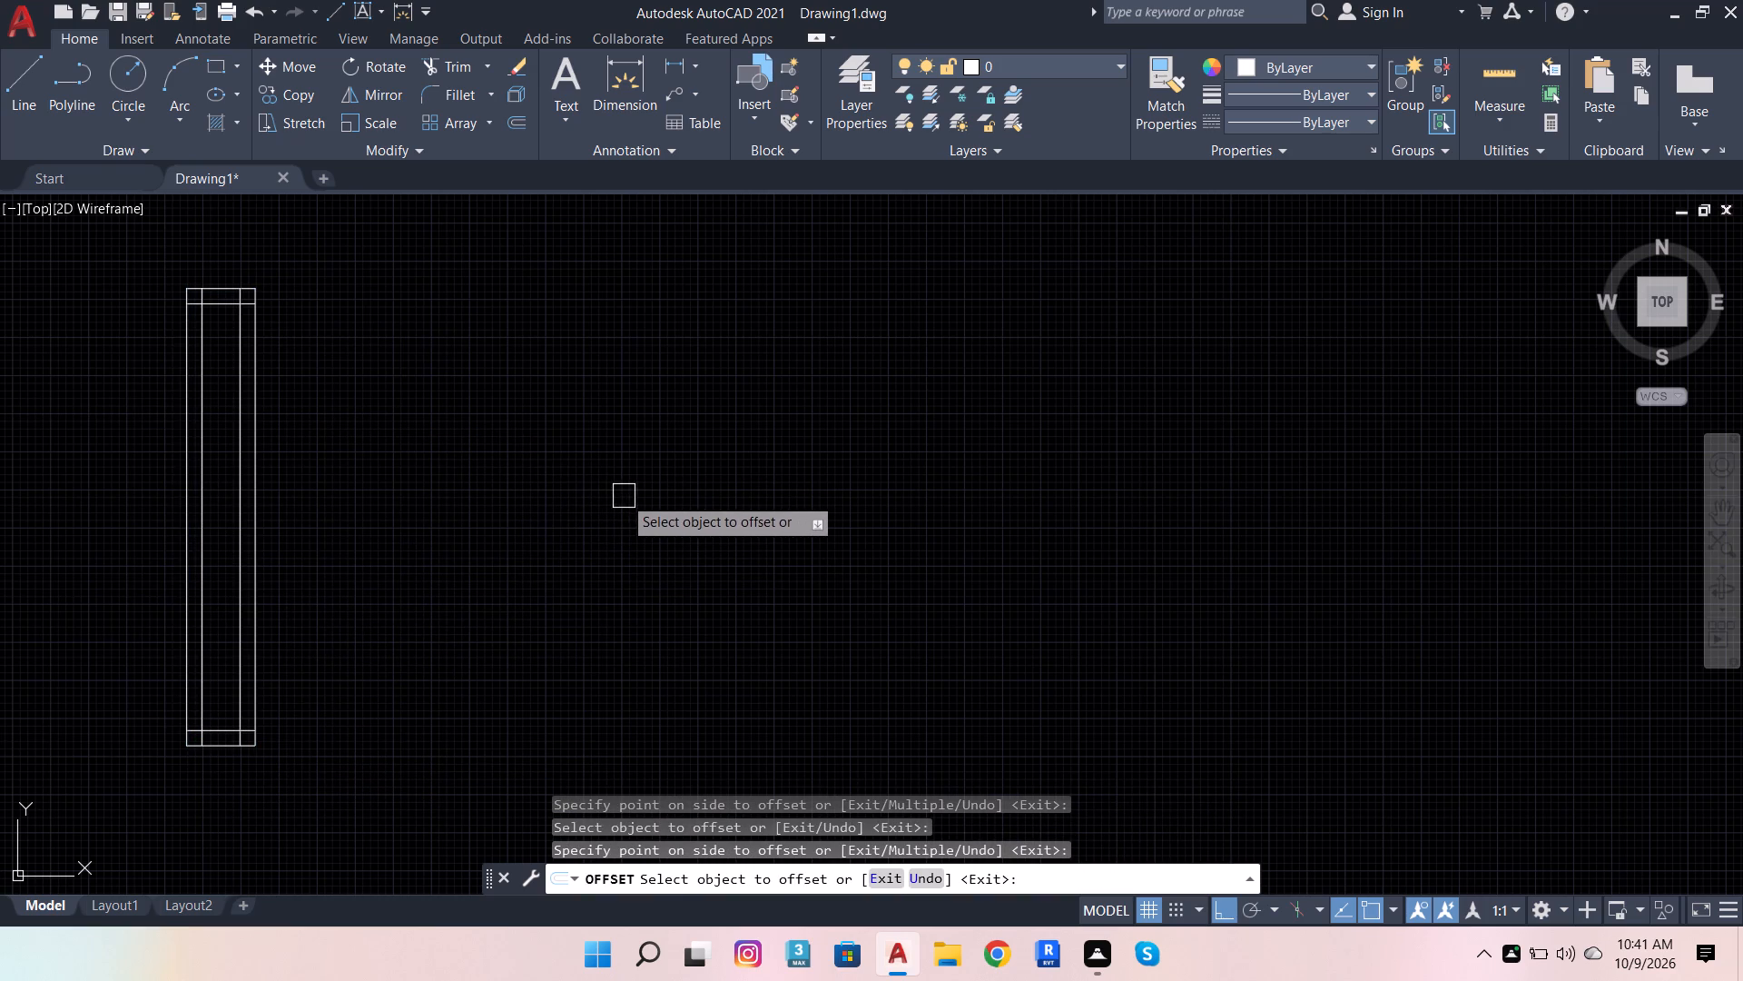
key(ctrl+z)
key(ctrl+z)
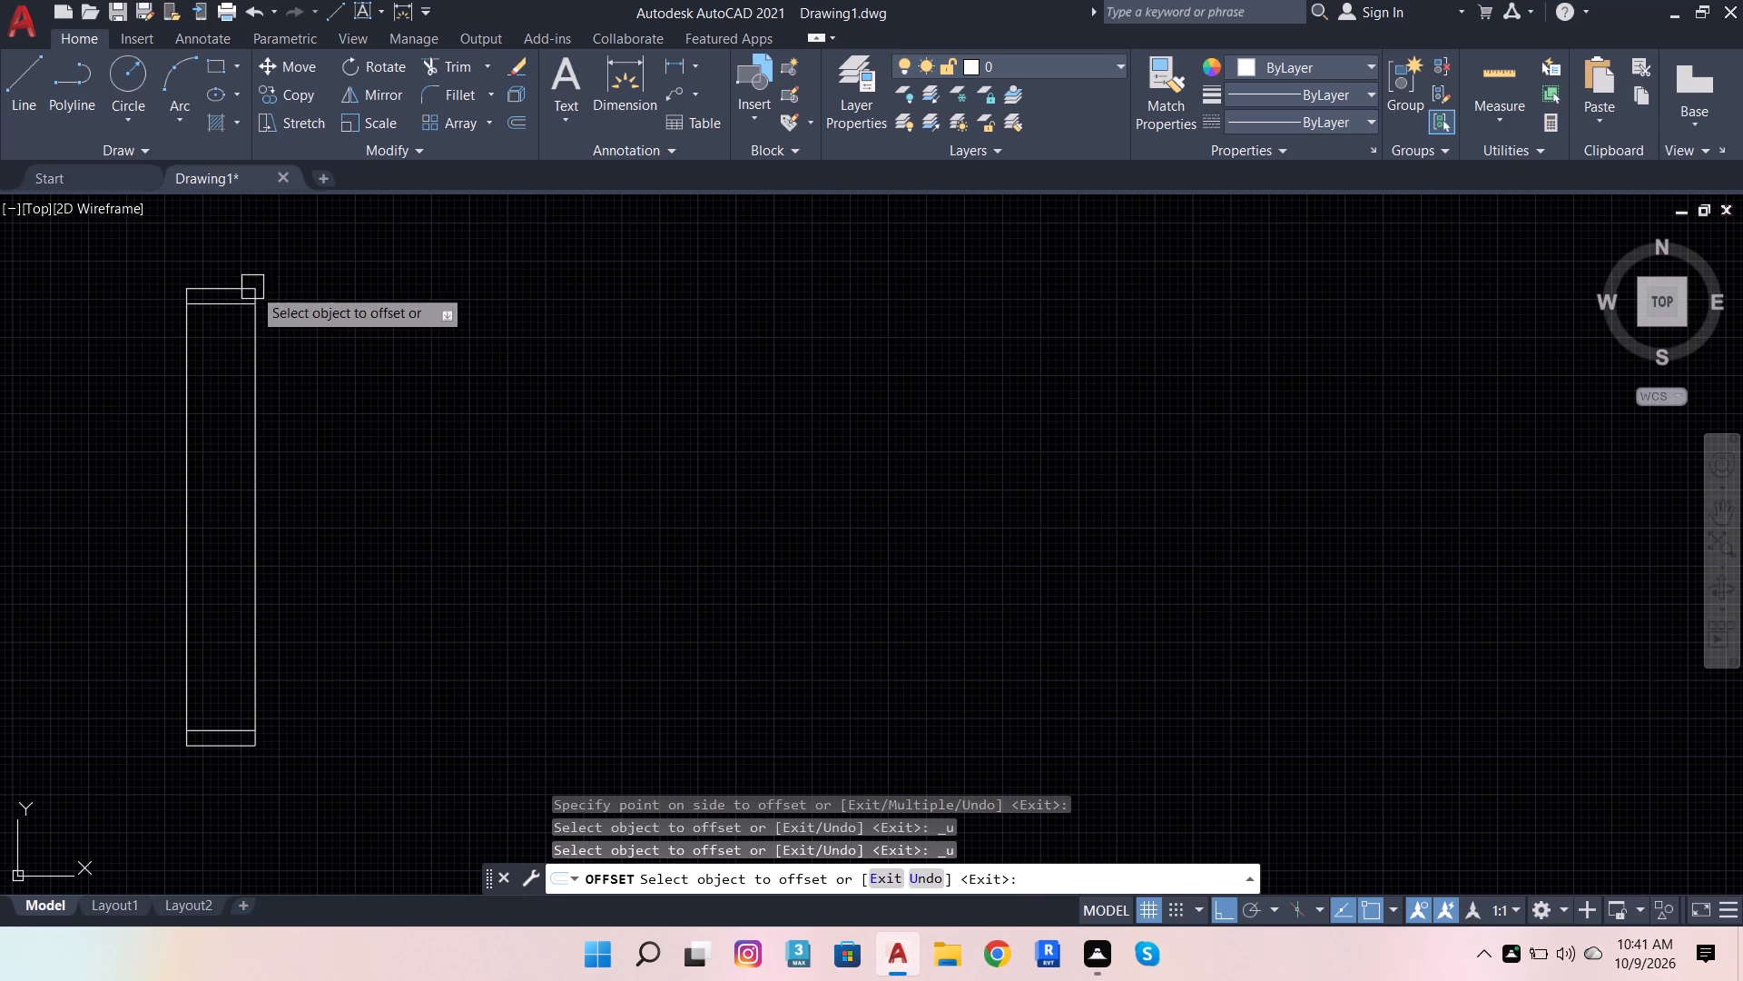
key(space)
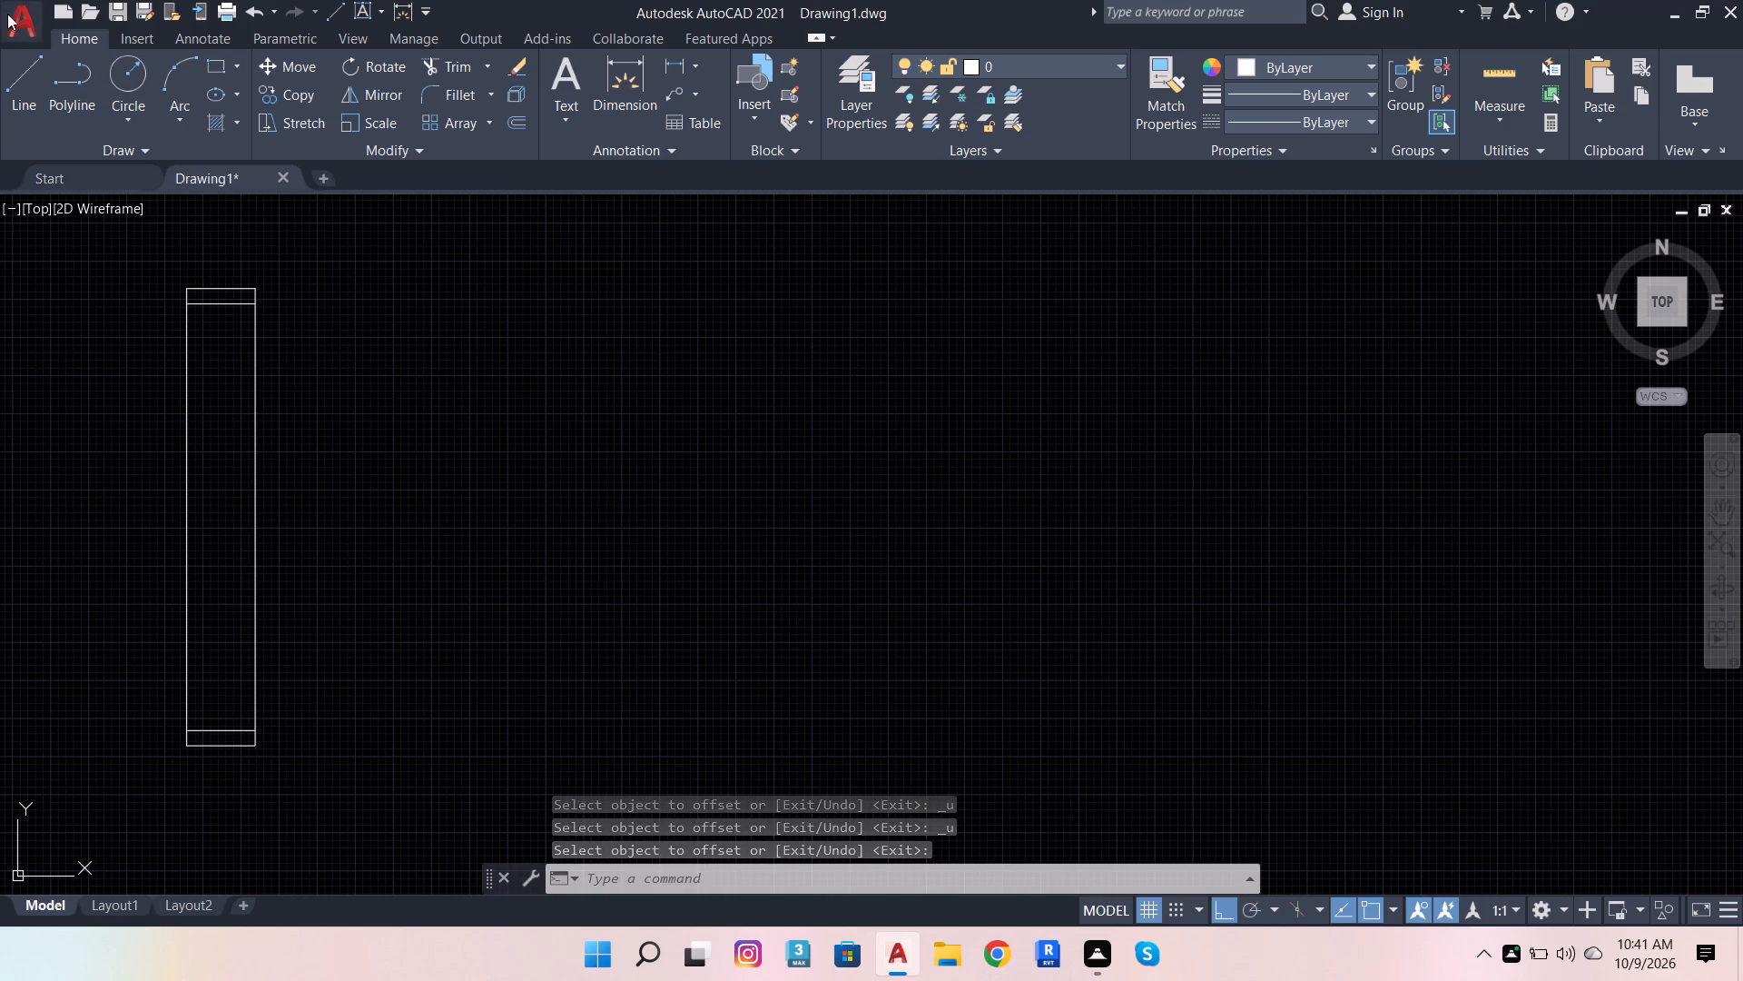
Draw a vertical centre line about 2'-4 1/2" long from the upper inner line's midpoint to just past the lower inner line.
click(28, 78)
shift+right_click(462, 562)
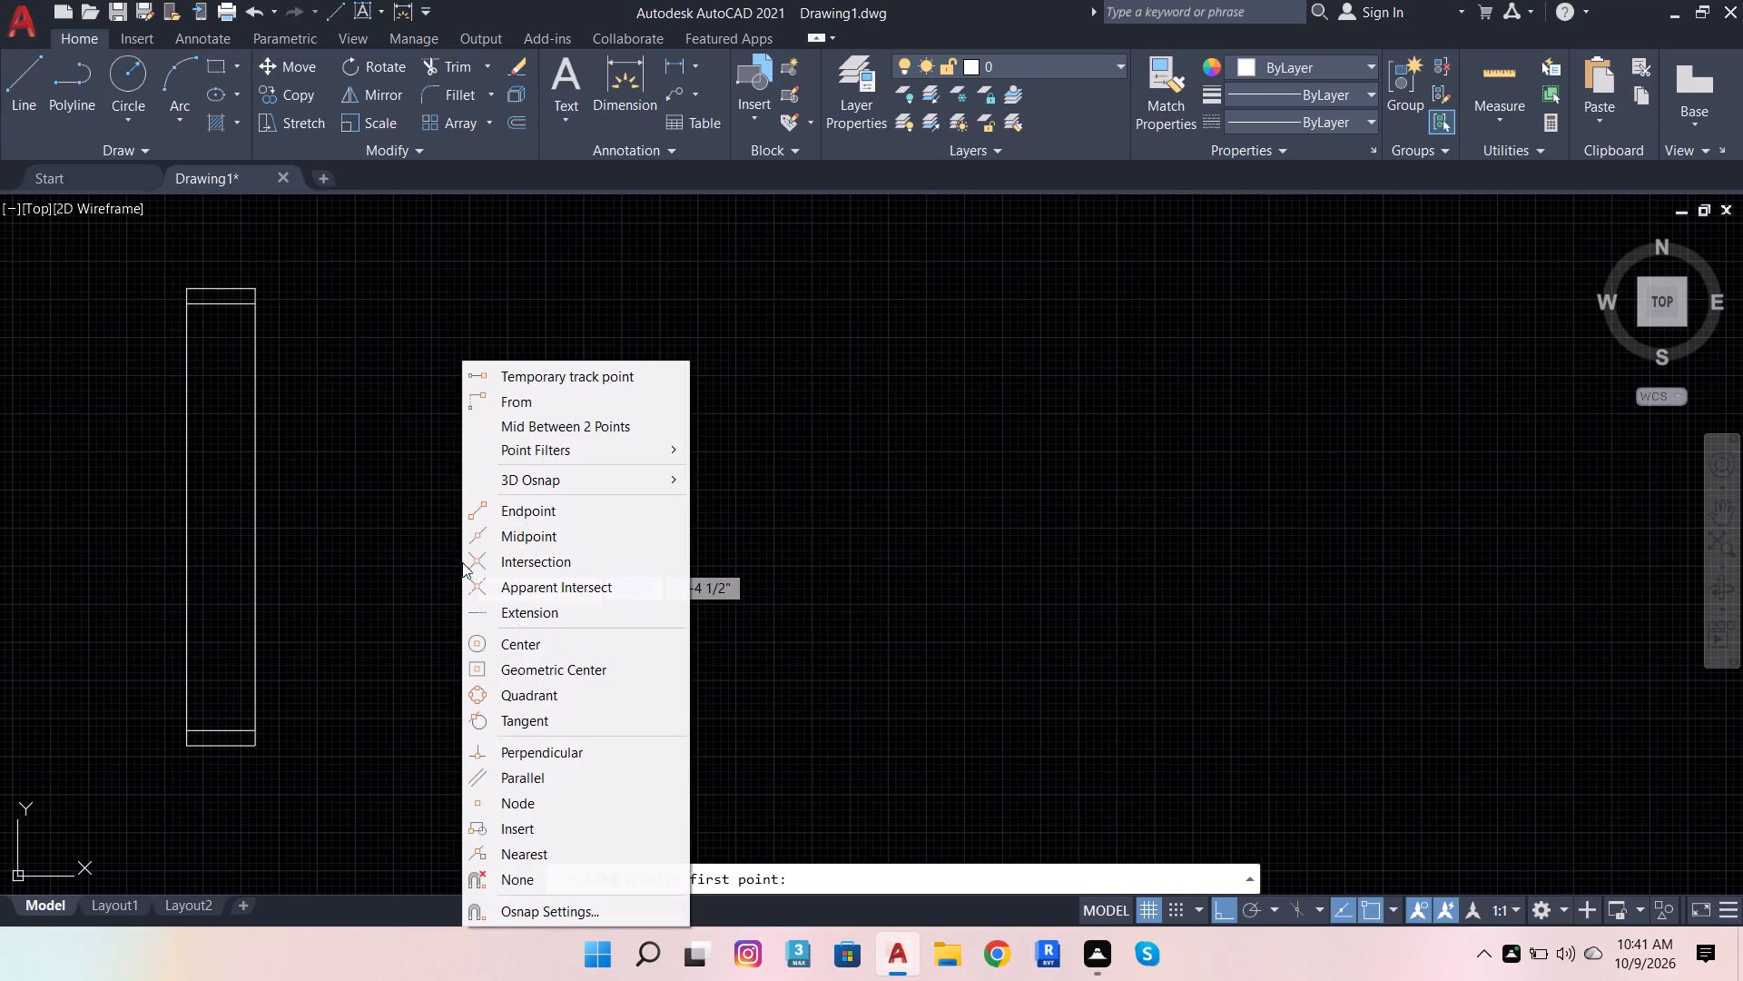
click(528, 533)
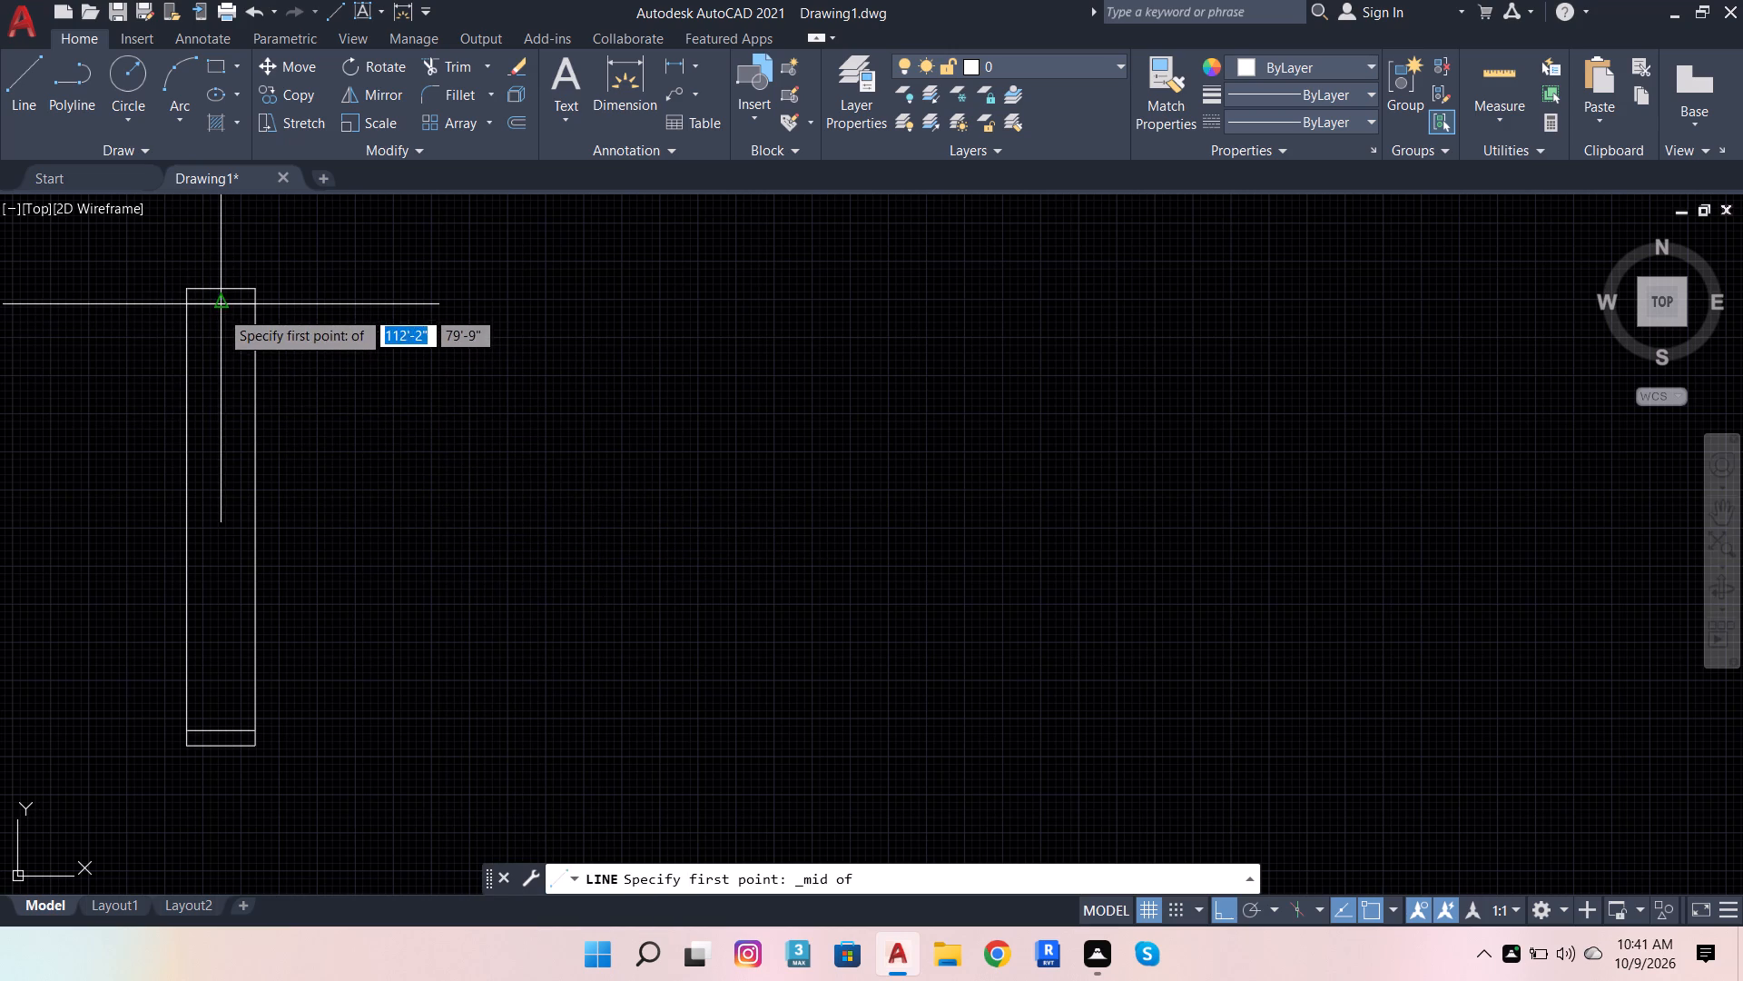
click(222, 304)
scroll(213, 751, up, 4)
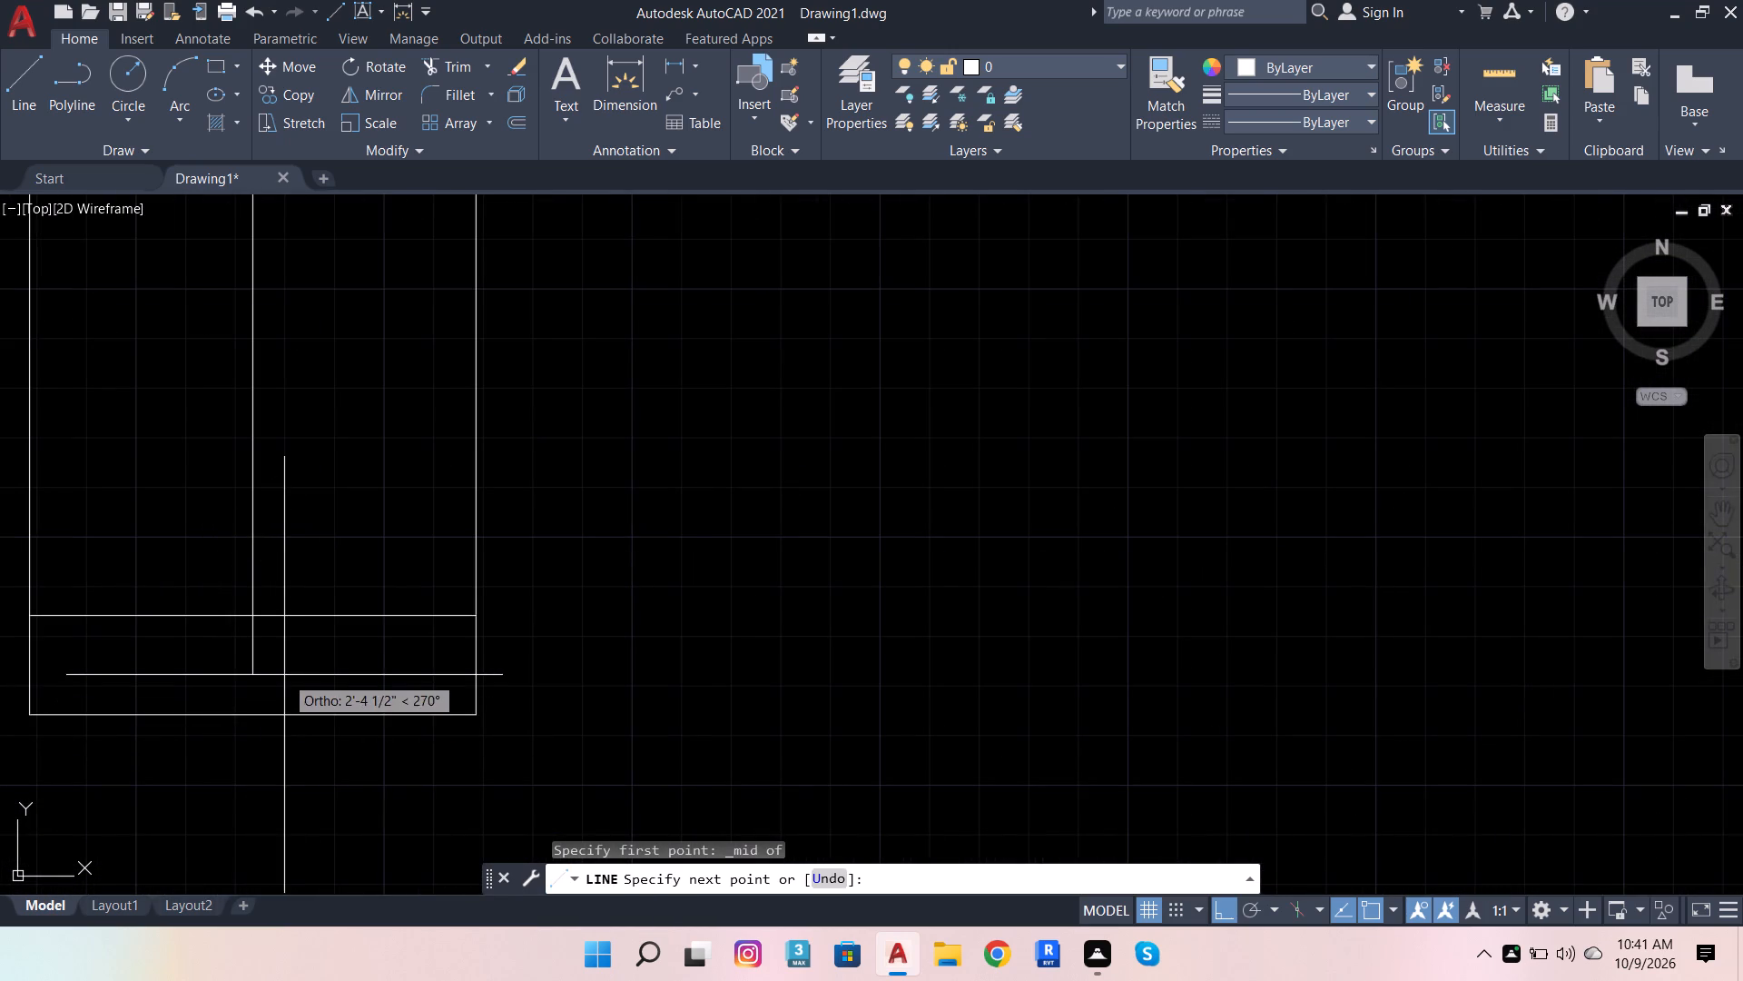
click(284, 675)
key(space)
Offset the vertical centre line 1" to each side and end the command.
click(256, 648)
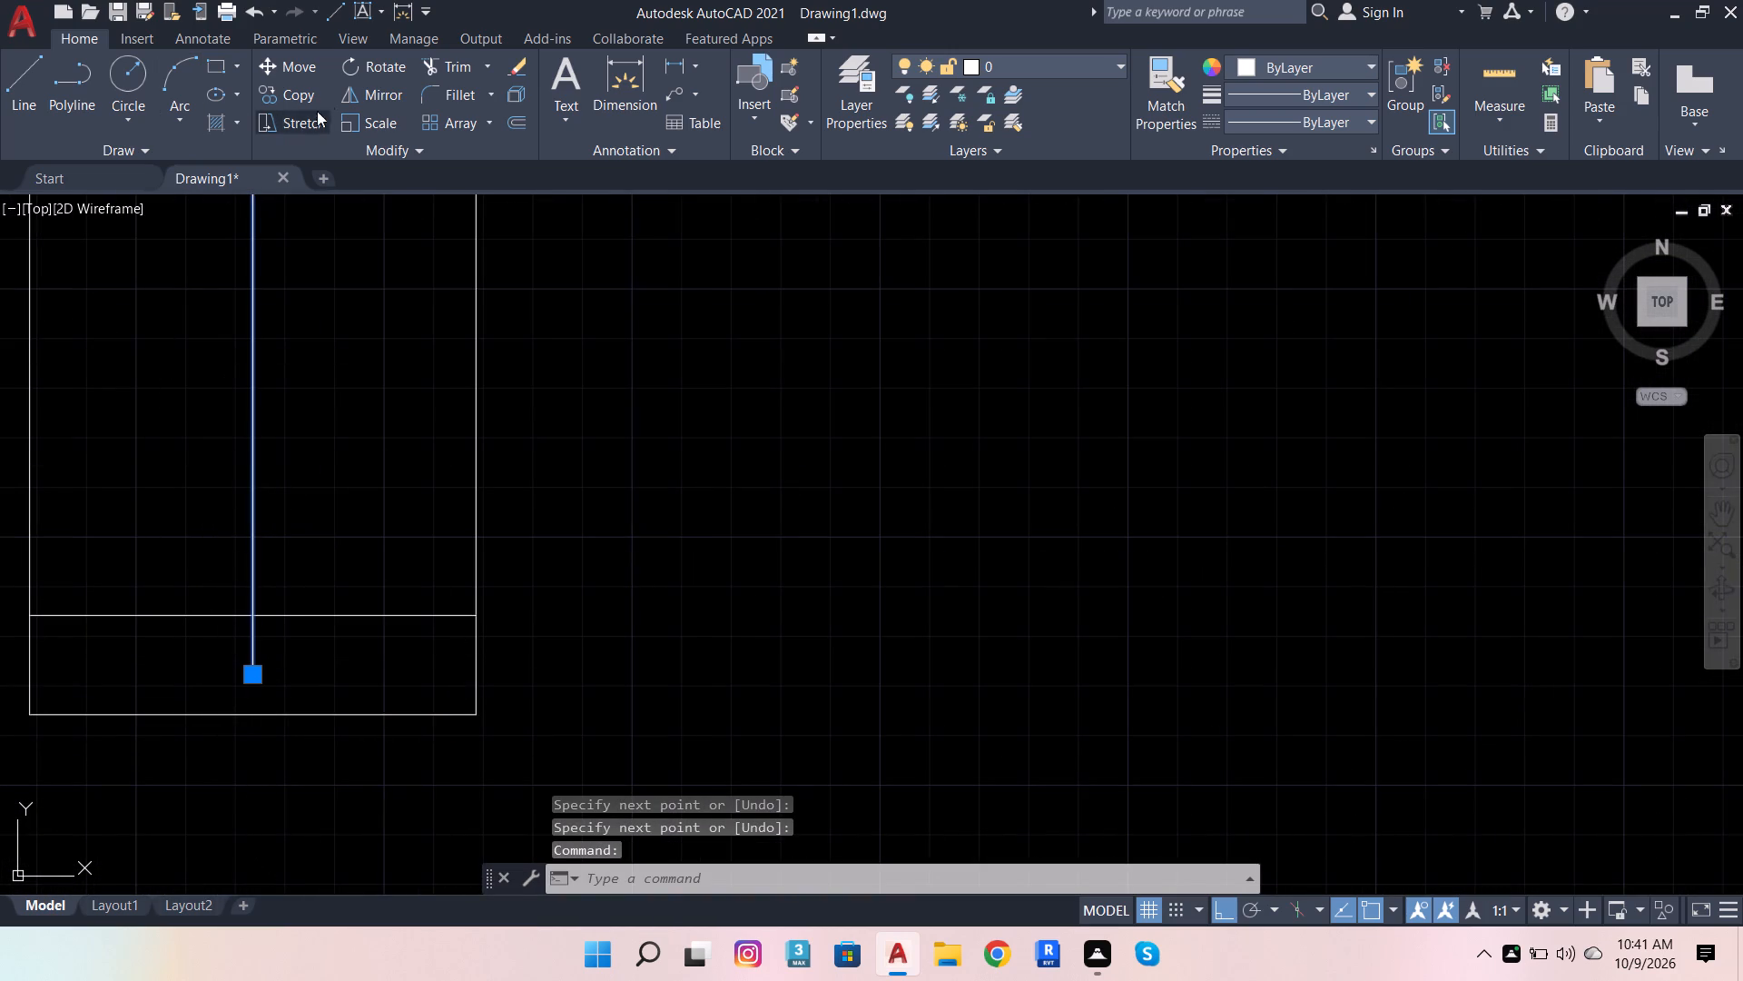
click(527, 125)
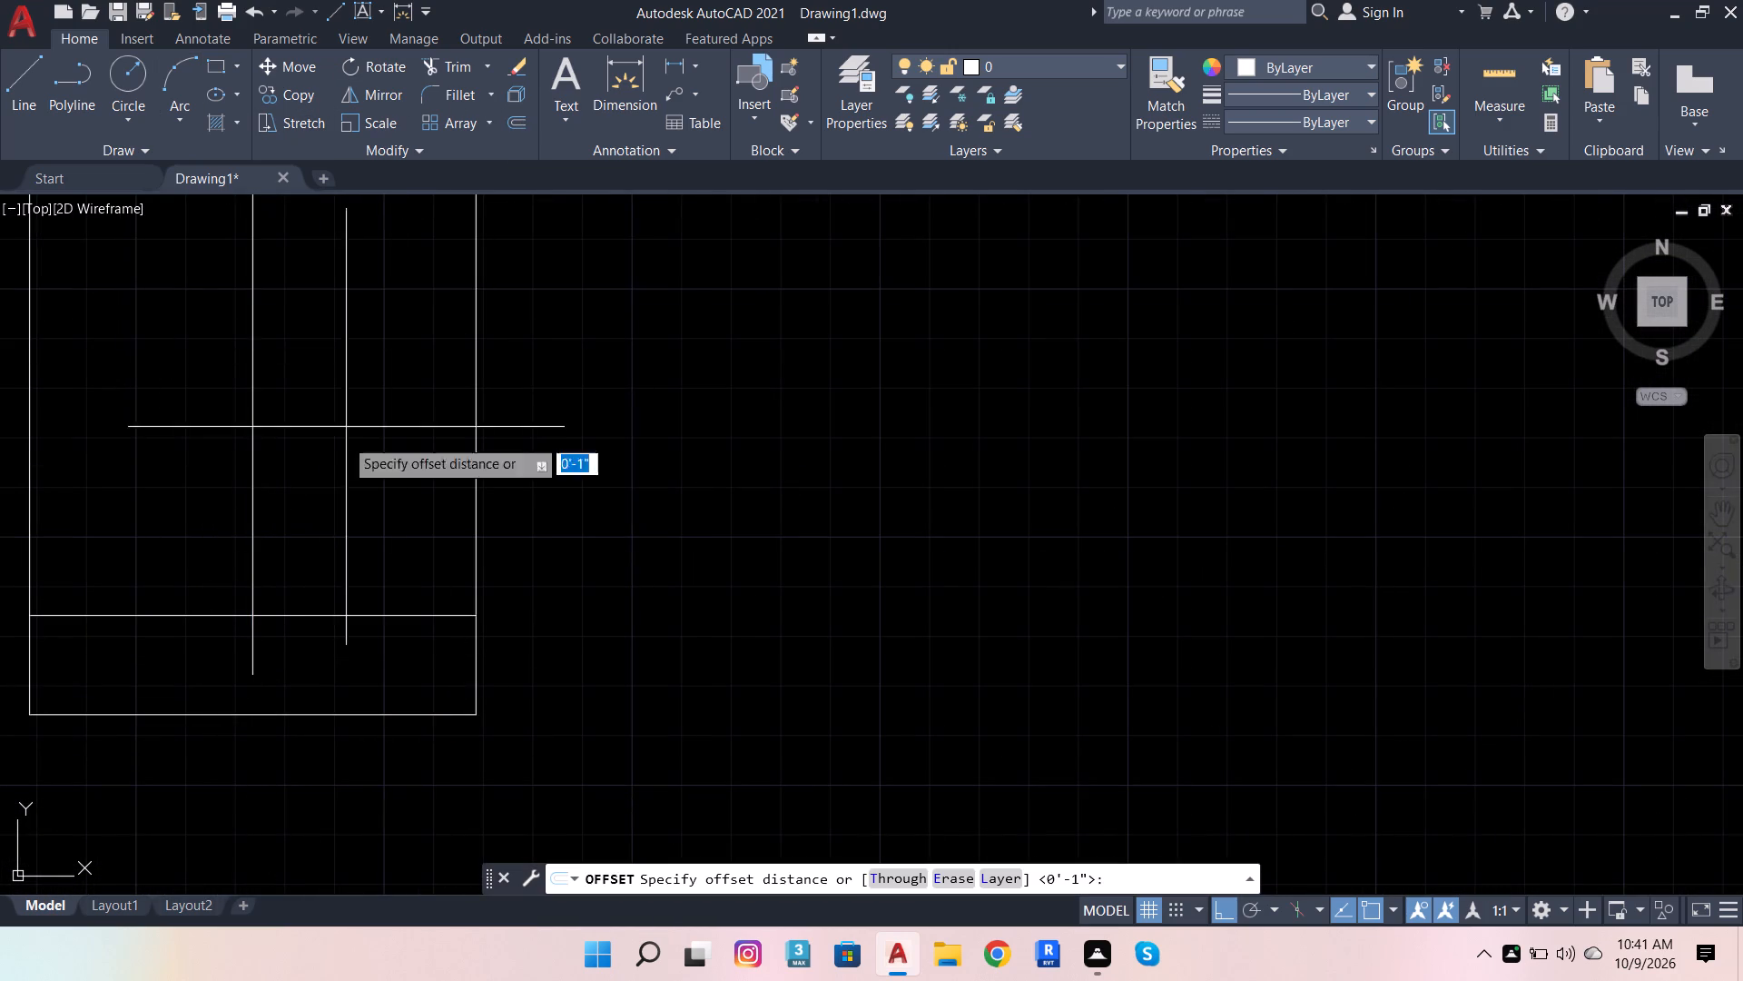
click(266, 669)
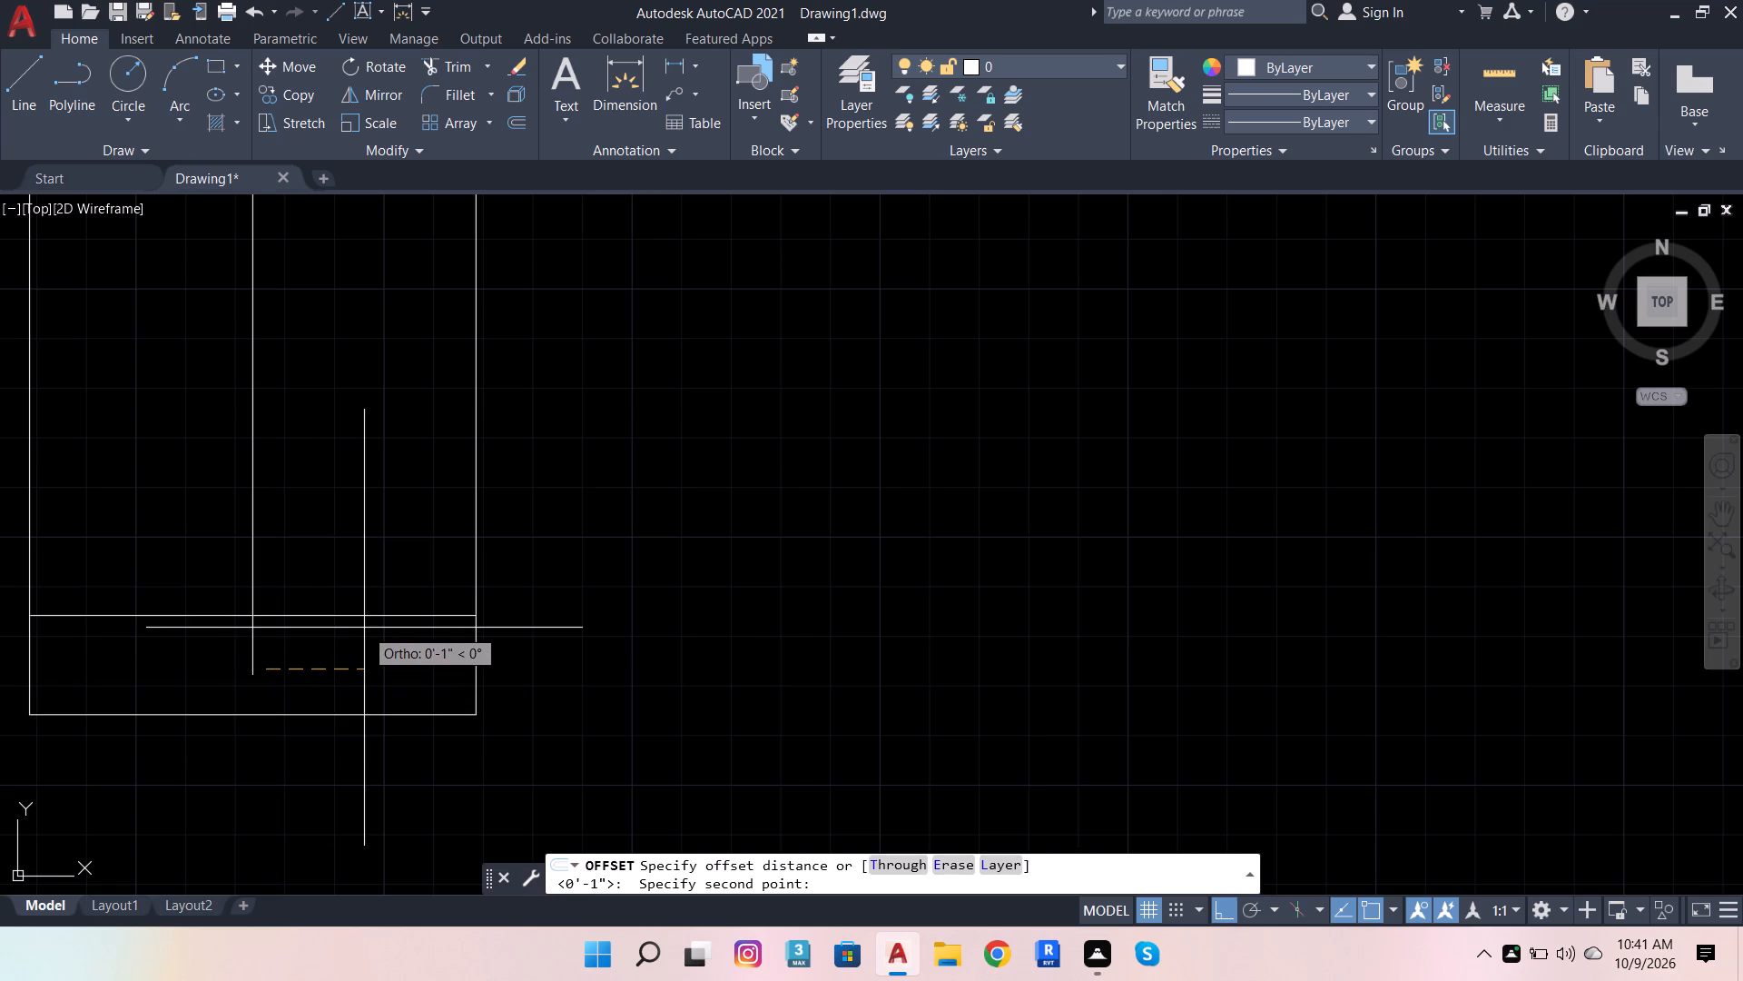
key(1)
key(Return)
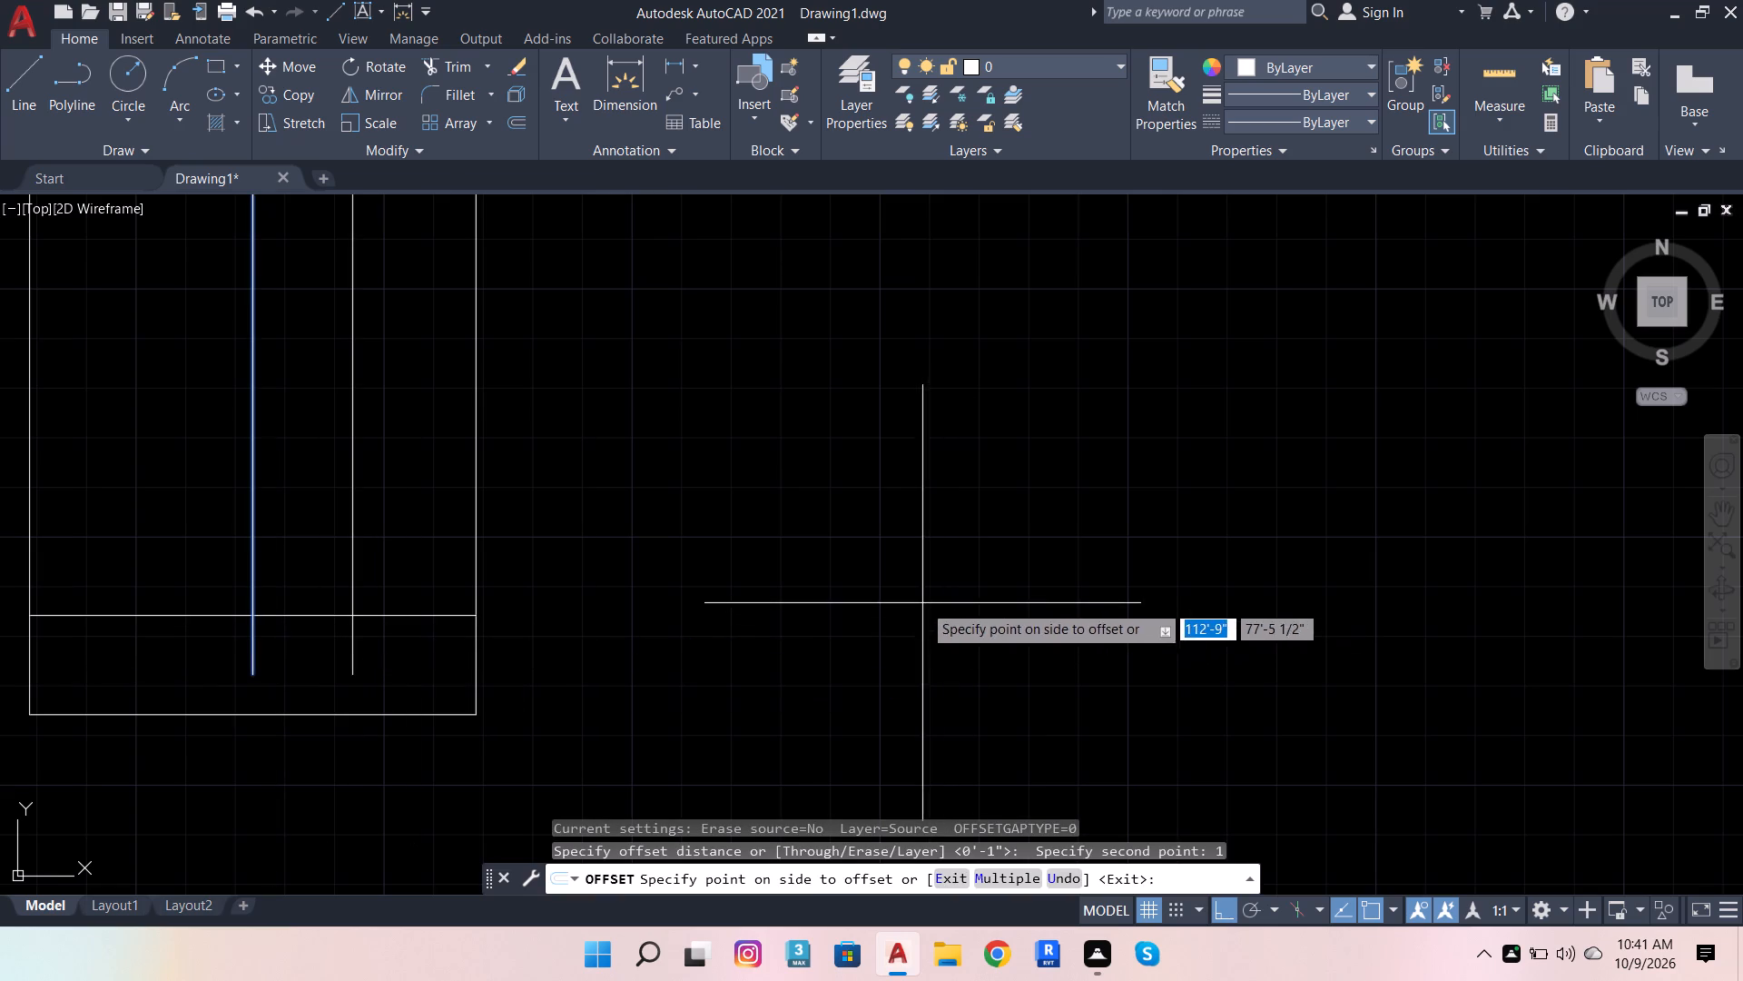
click(921, 601)
click(252, 511)
click(117, 549)
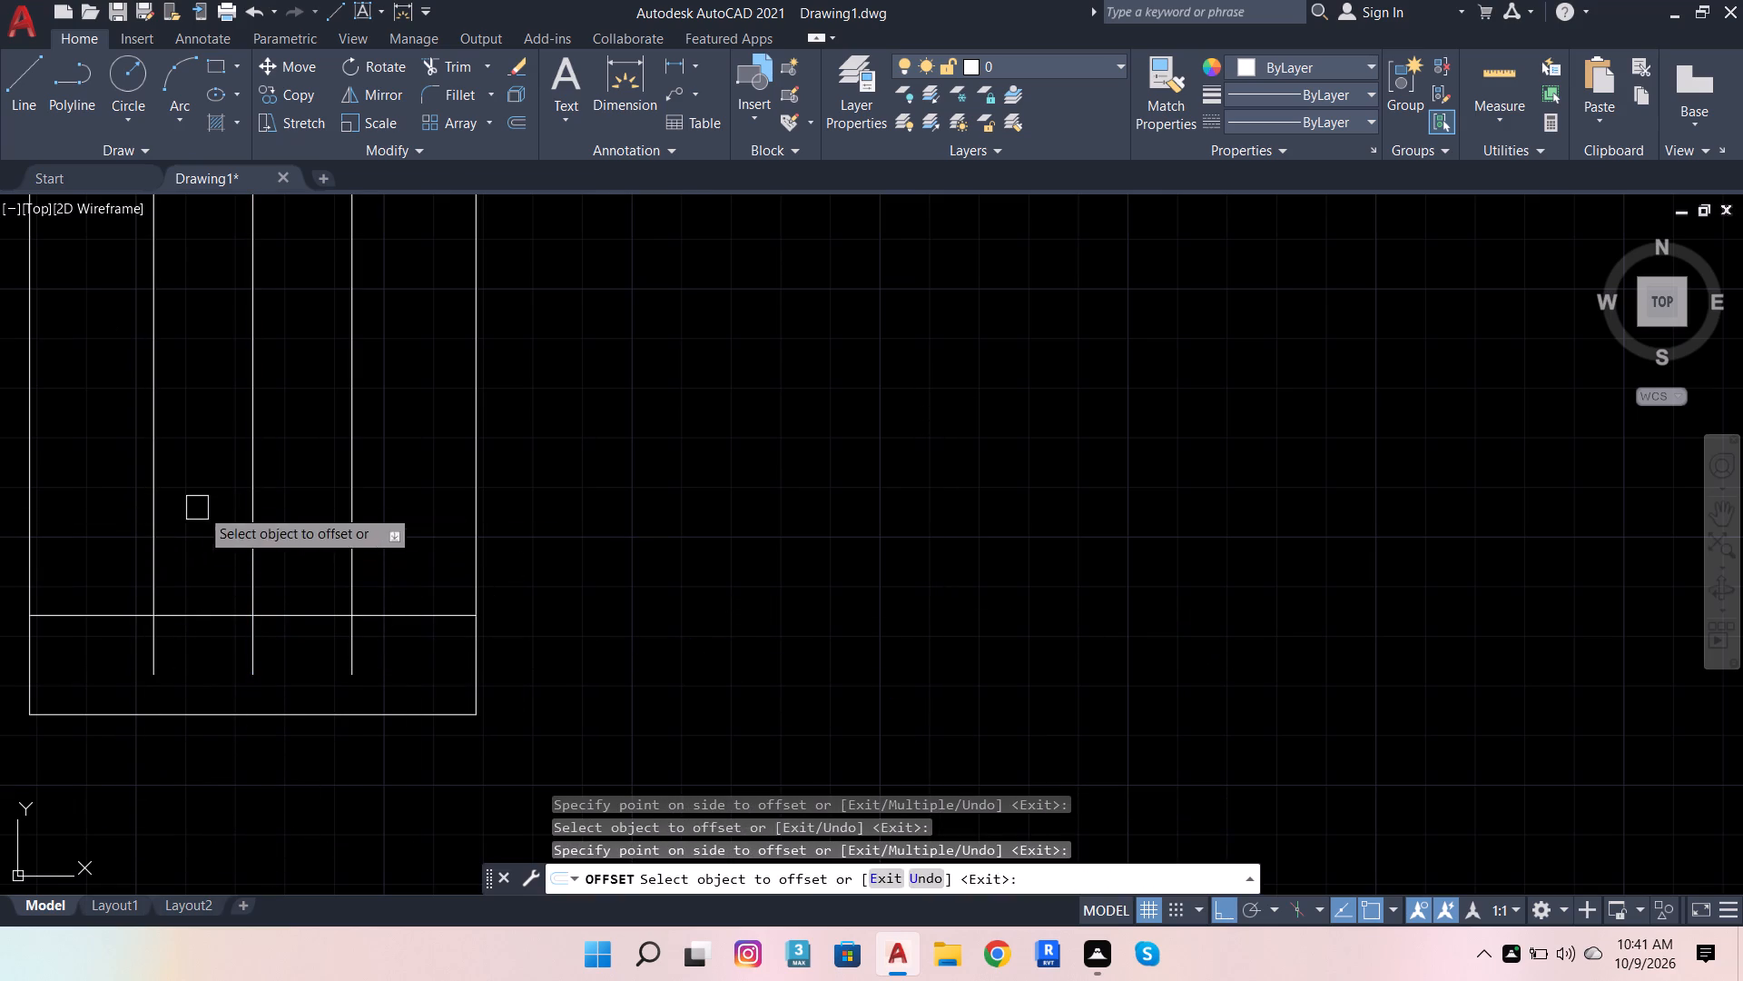
key(space)
Delete the original vertical centre line between the two offset lines.
click(252, 560)
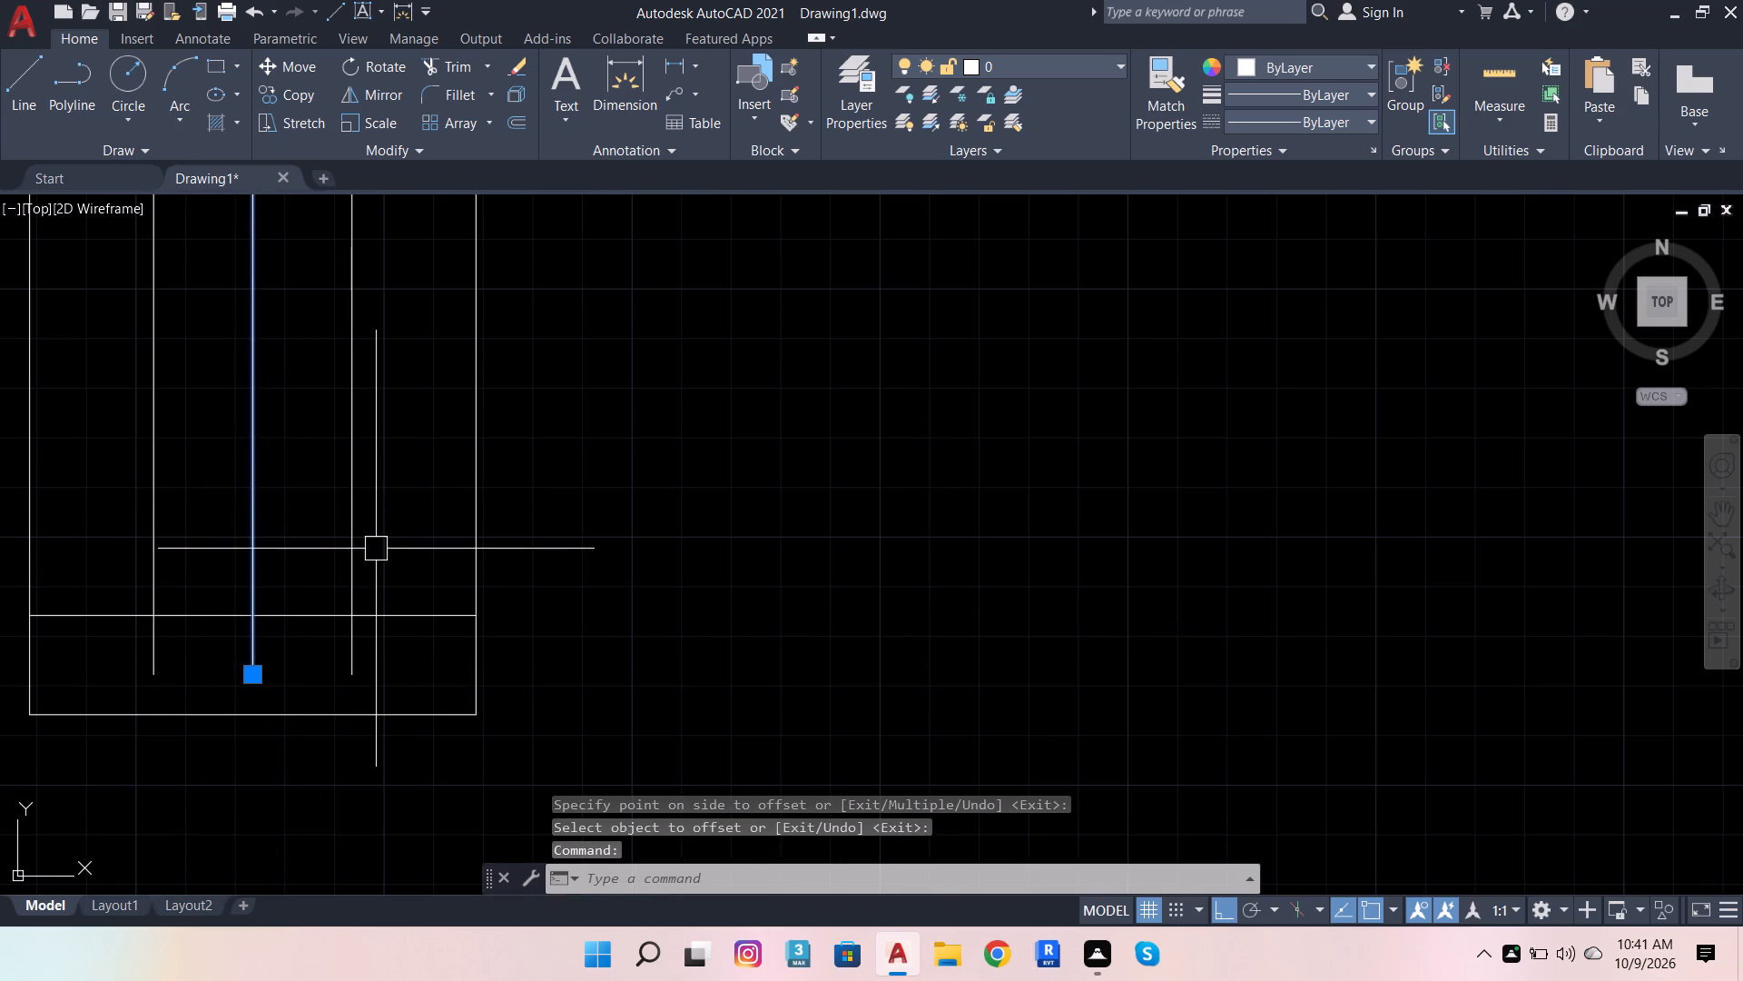
key(Delete)
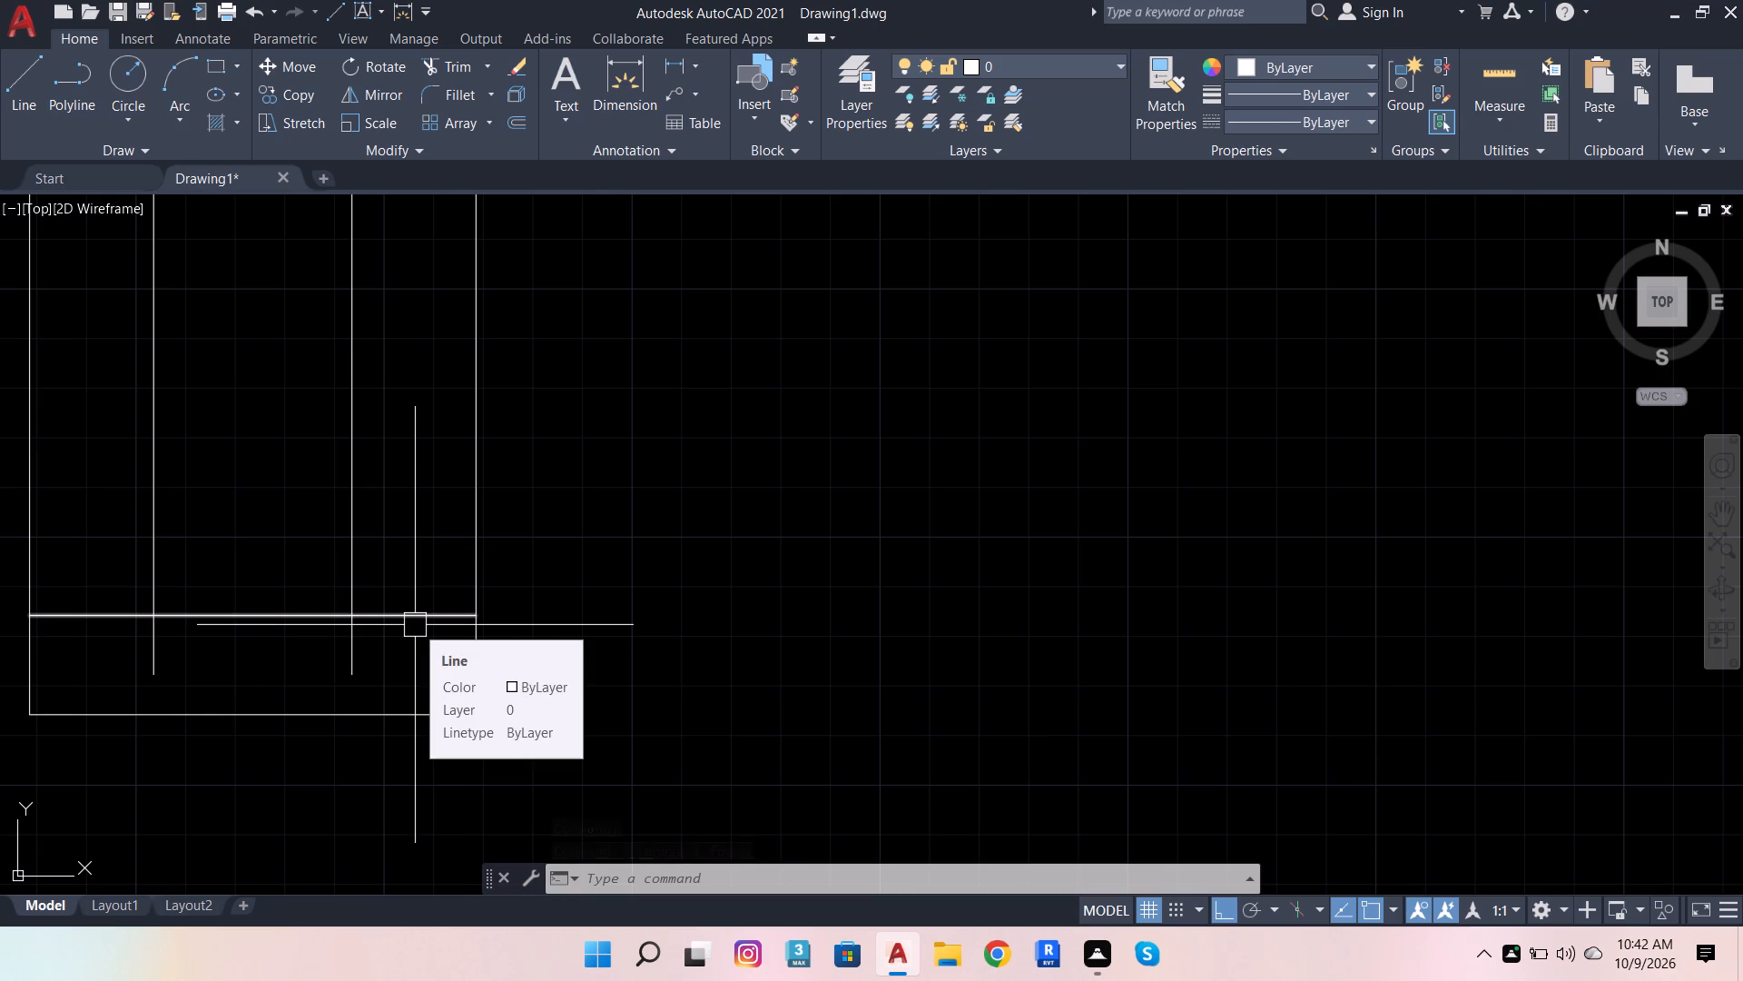
Trim the ends of both inner vertical lines that extend below the rectangle's lower inner line.
scroll(389, 653, down, 3)
scroll(444, 911, down, 2)
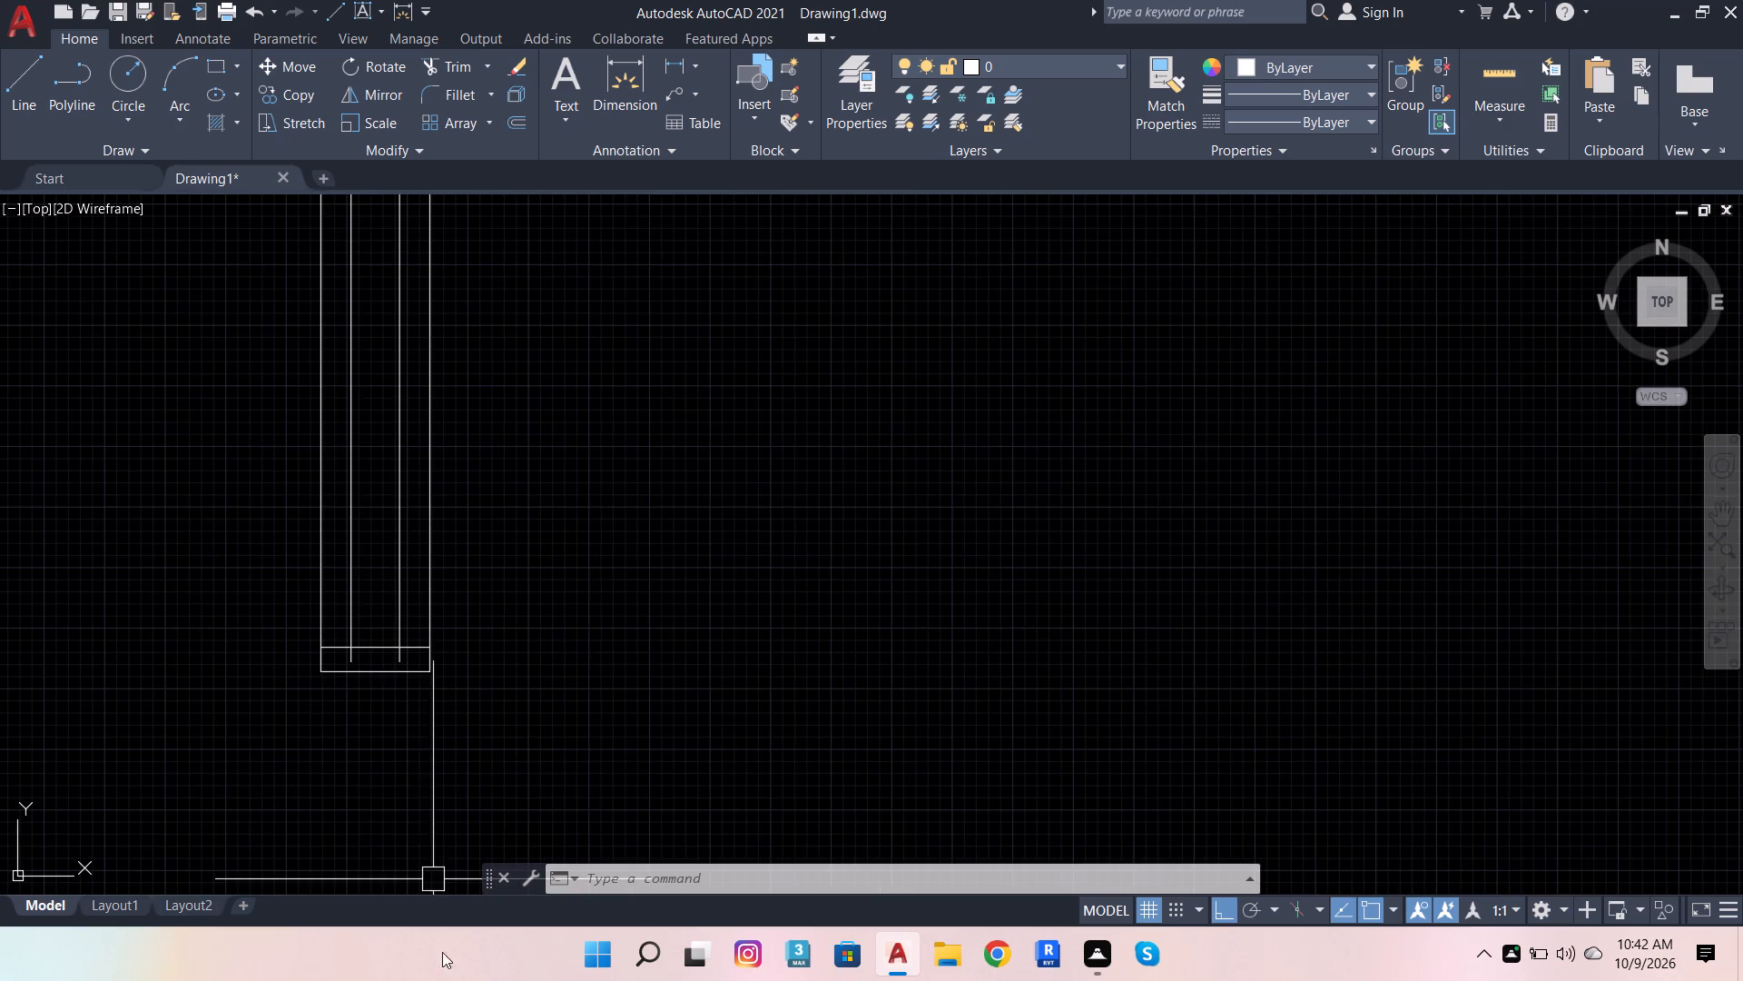
scroll(442, 952, down, 1)
scroll(558, 623, down, 3)
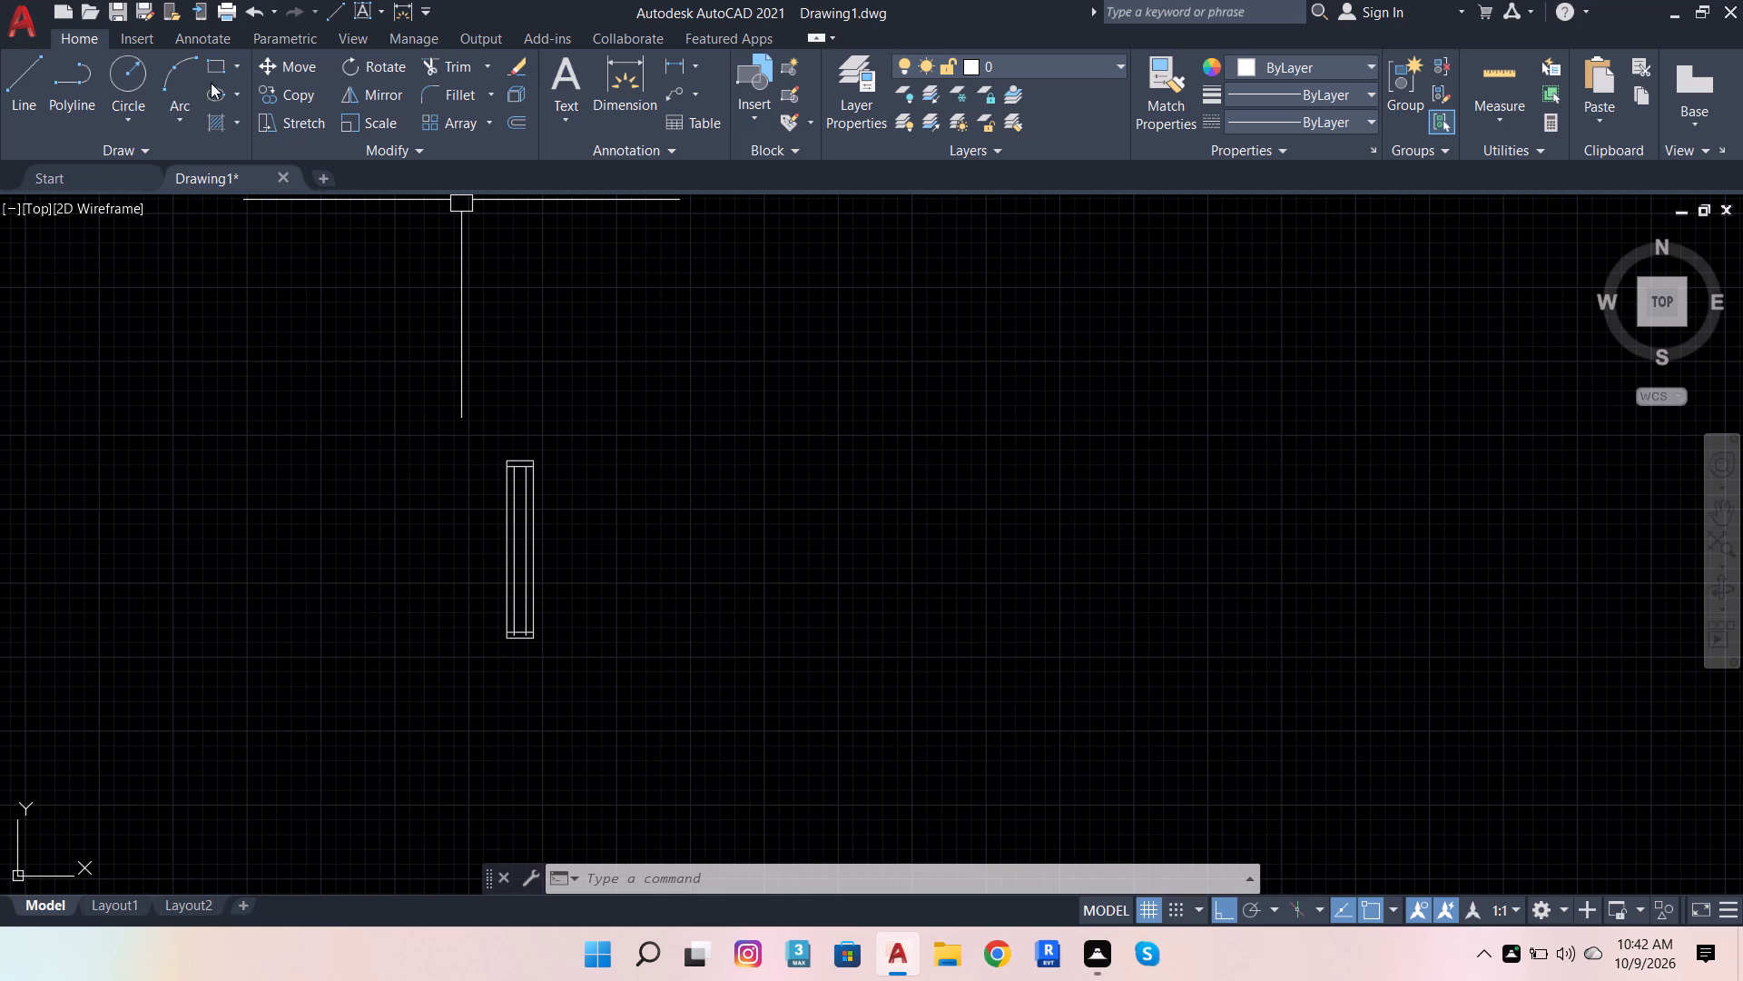
click(460, 72)
scroll(556, 629, up, 6)
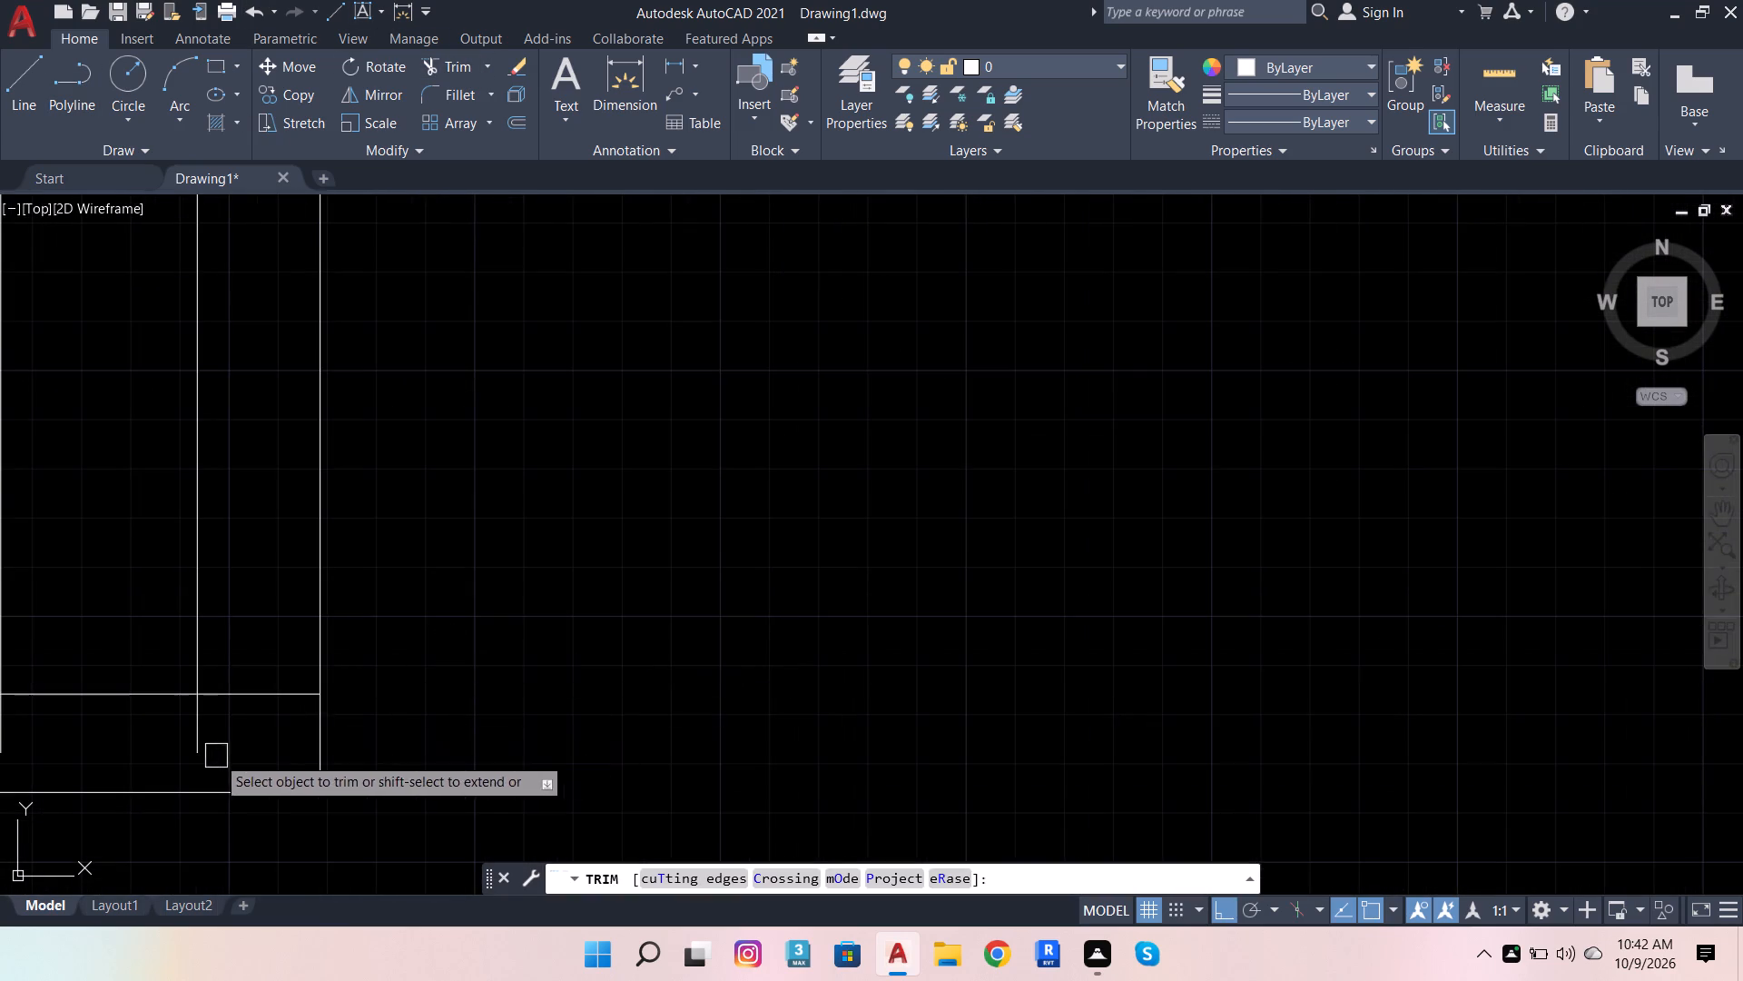
scroll(556, 669, down, 2)
scroll(393, 709, up, 3)
drag(528, 652, 379, 655)
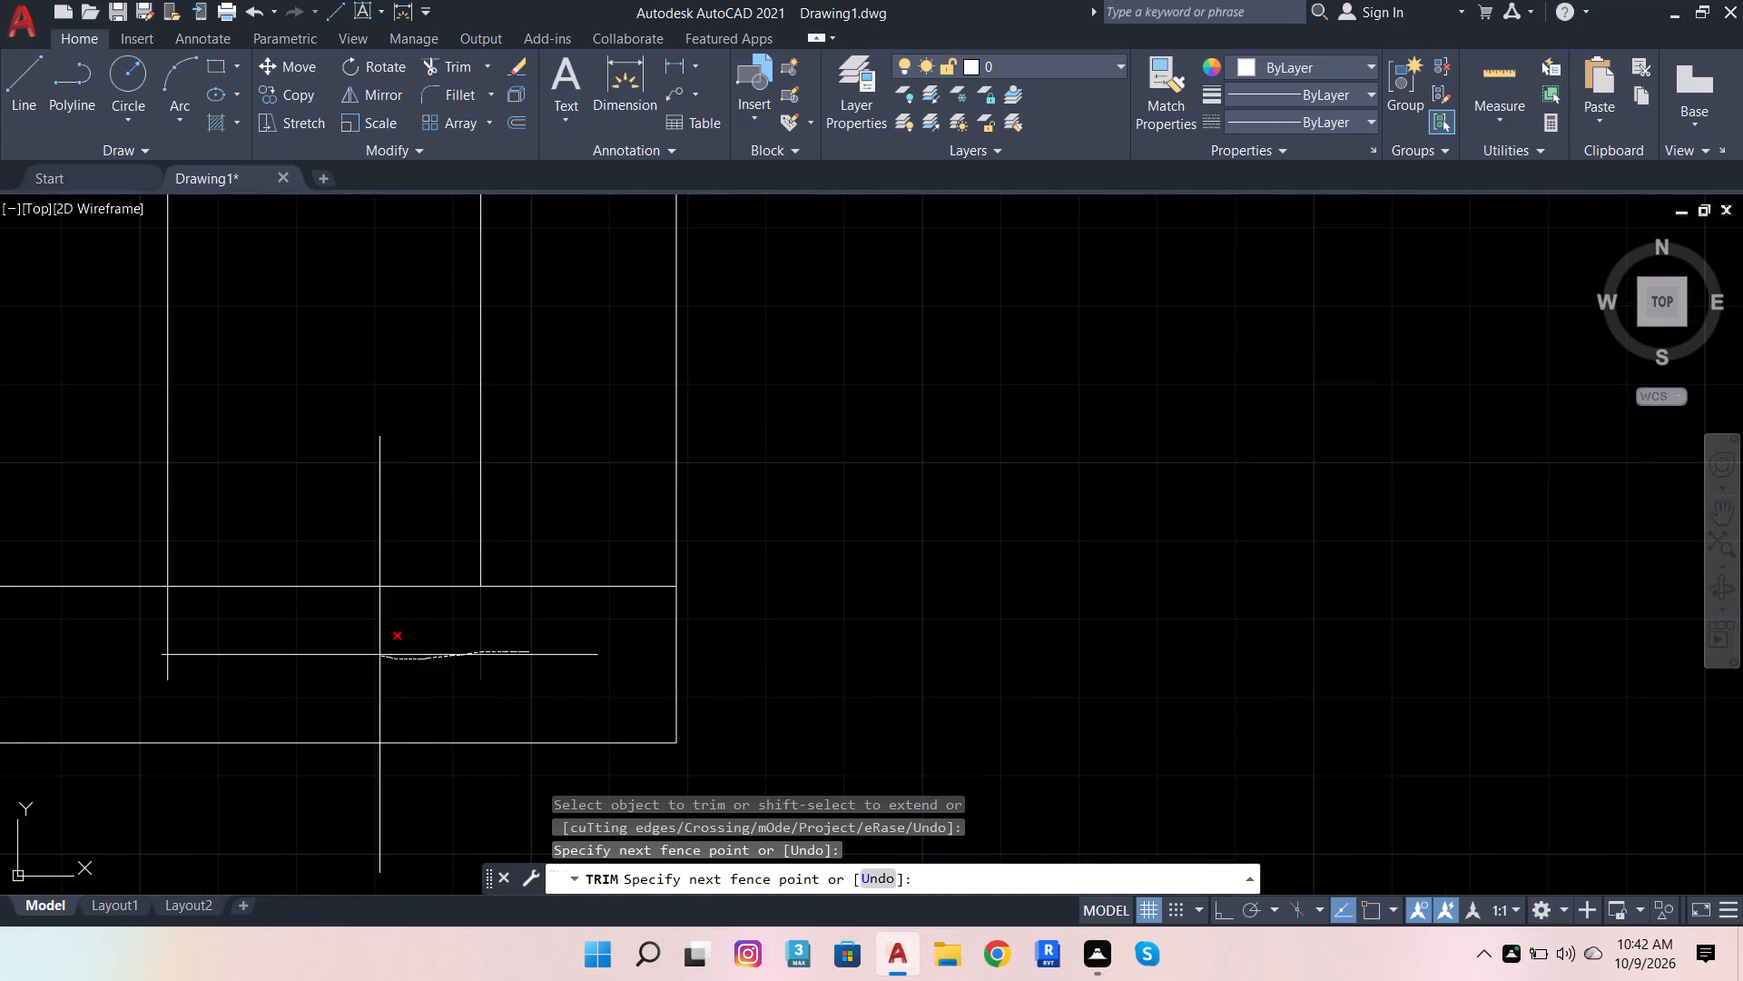
drag(379, 655, 128, 670)
scroll(878, 641, down, 5)
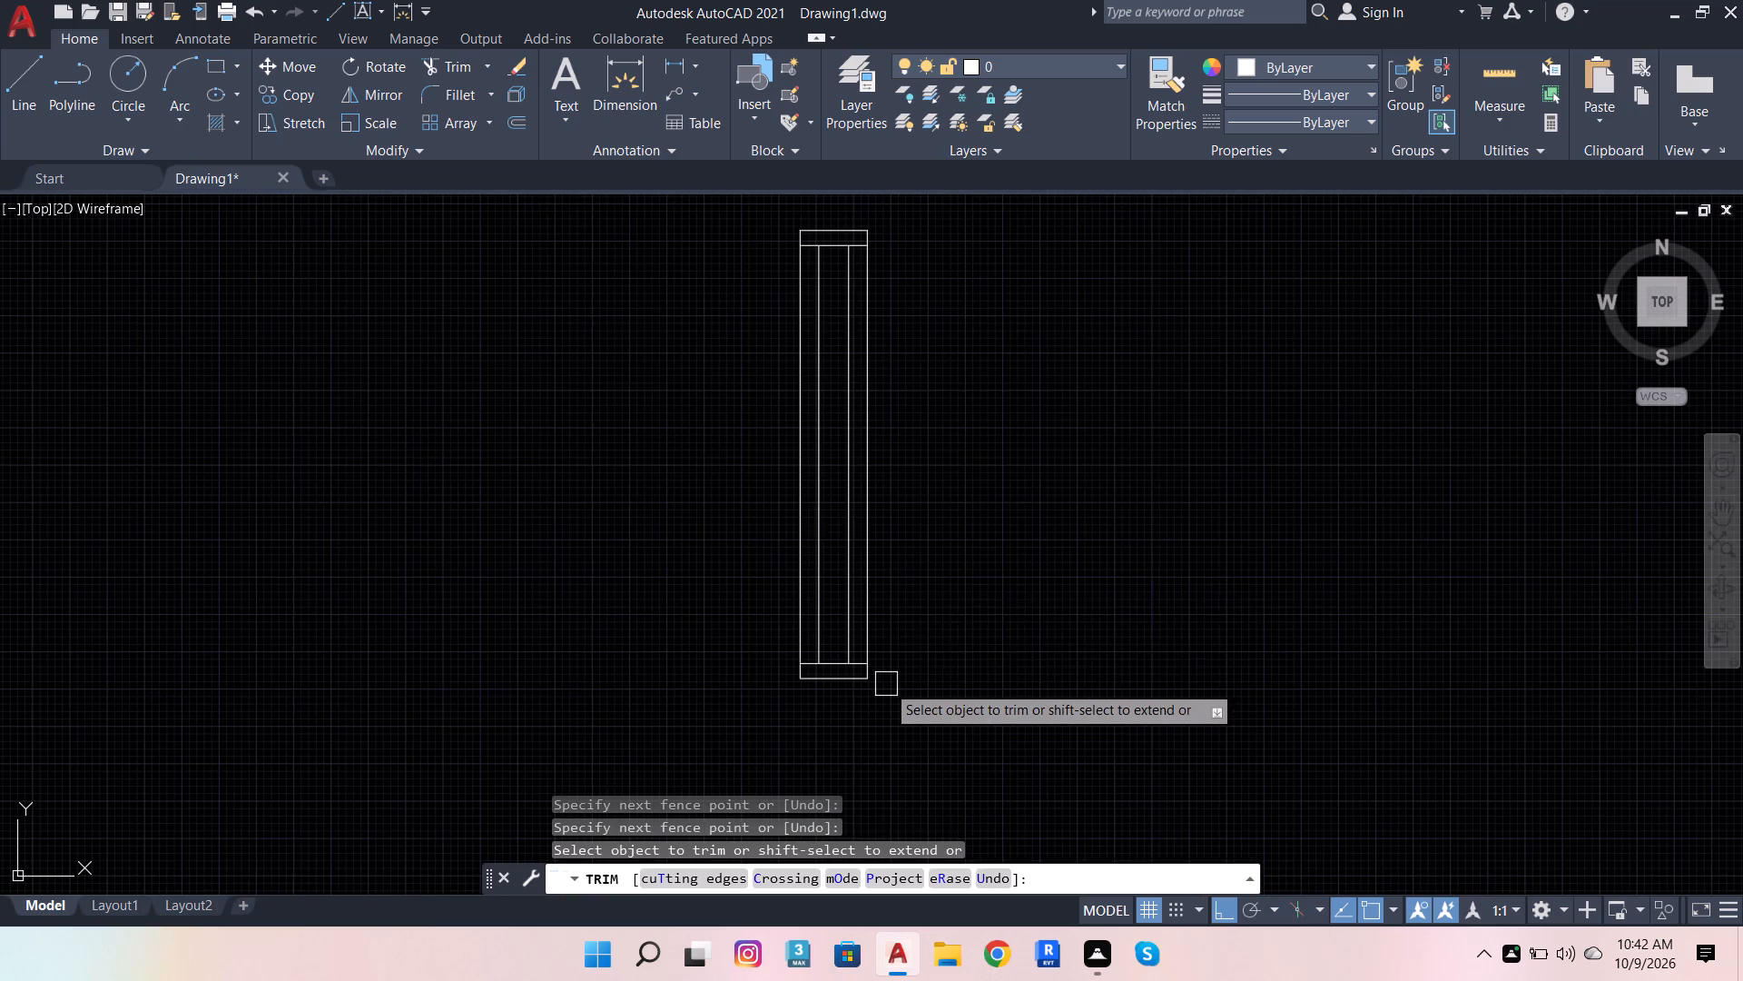
key(space)
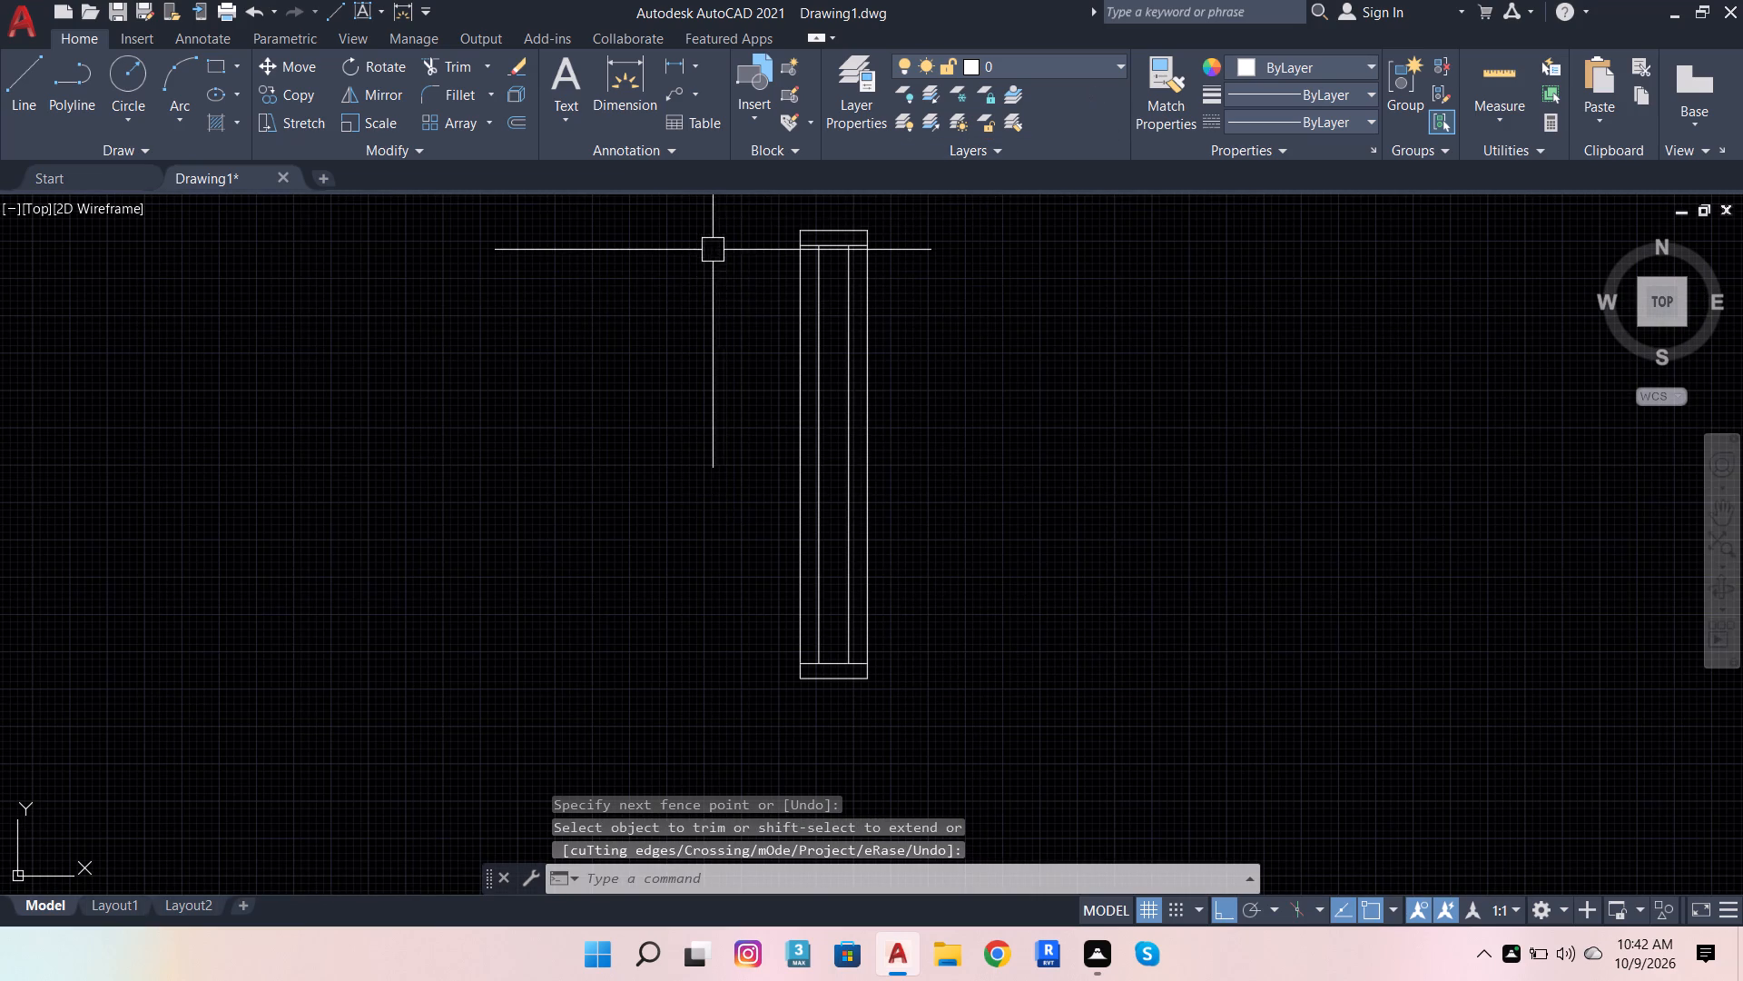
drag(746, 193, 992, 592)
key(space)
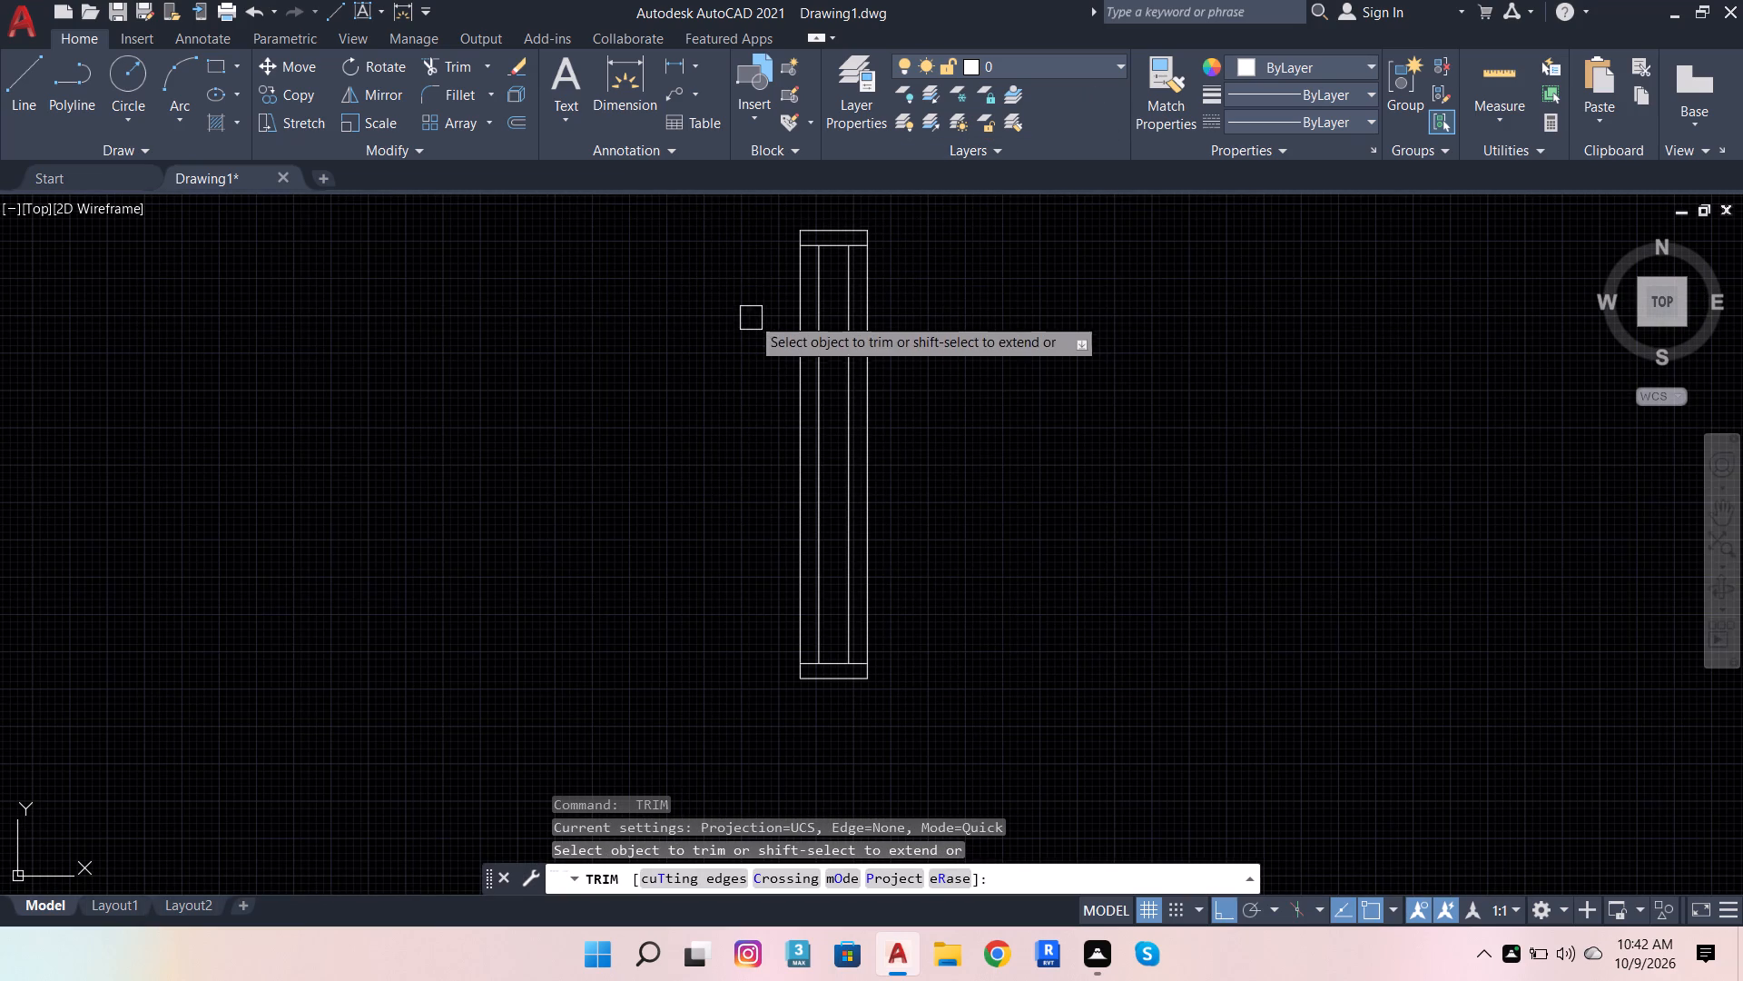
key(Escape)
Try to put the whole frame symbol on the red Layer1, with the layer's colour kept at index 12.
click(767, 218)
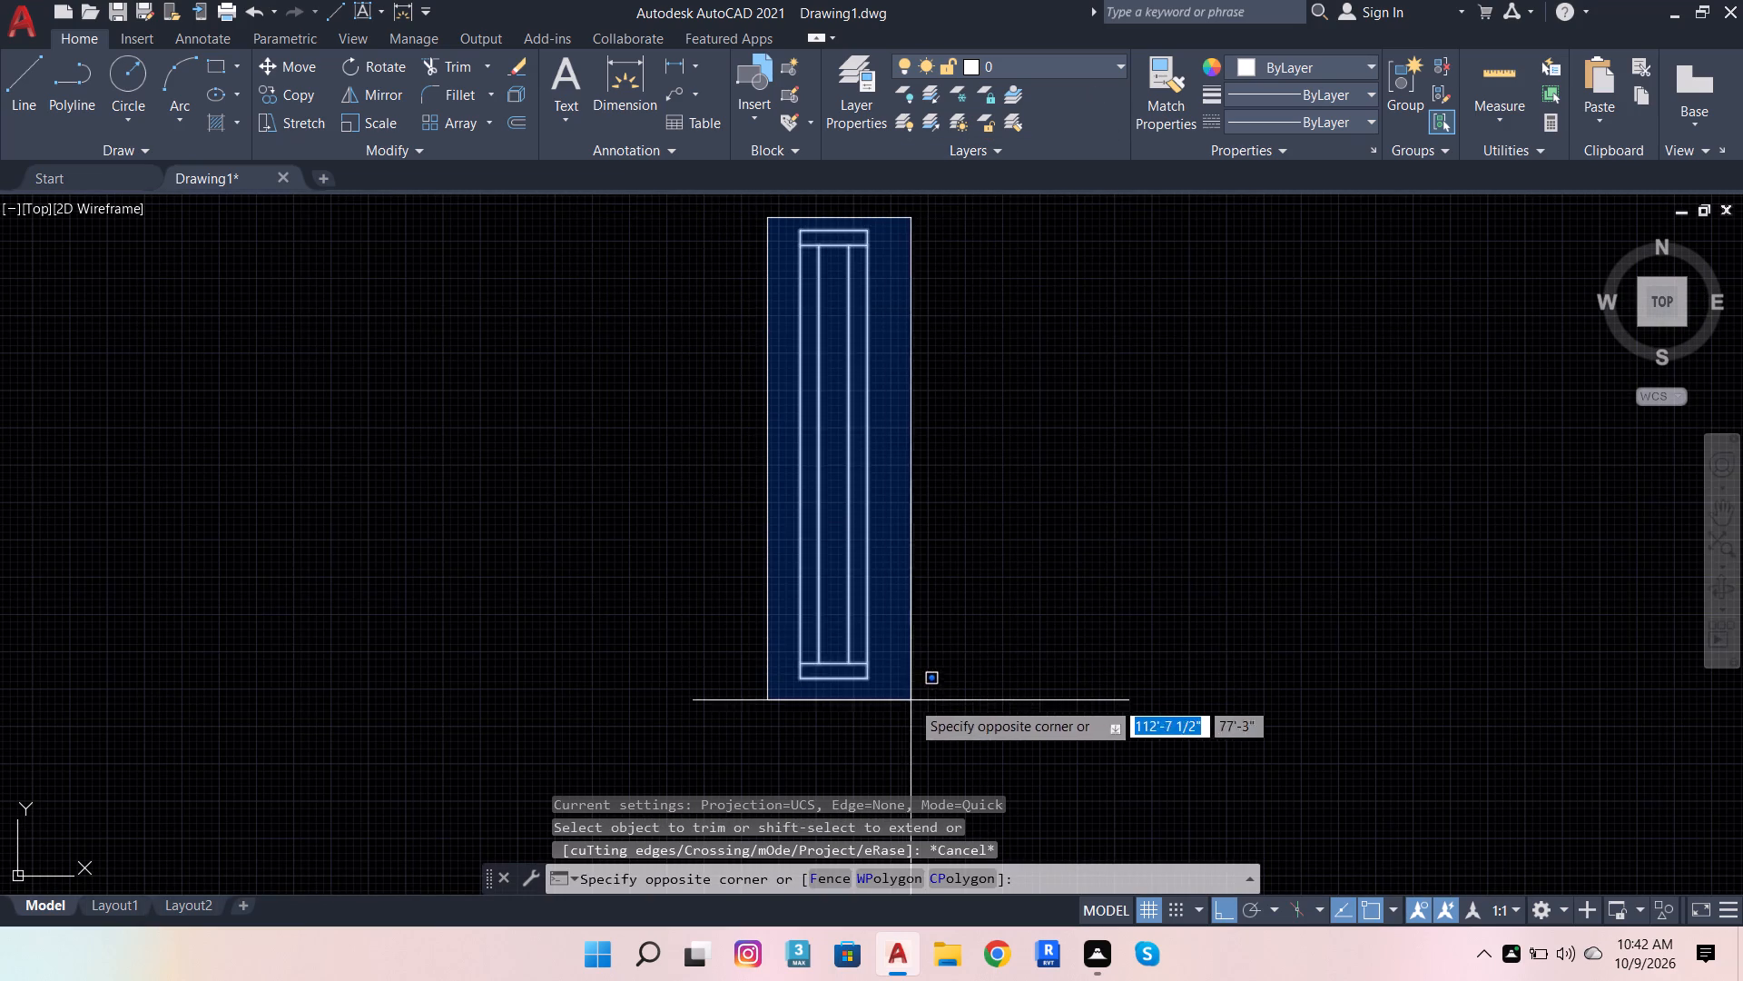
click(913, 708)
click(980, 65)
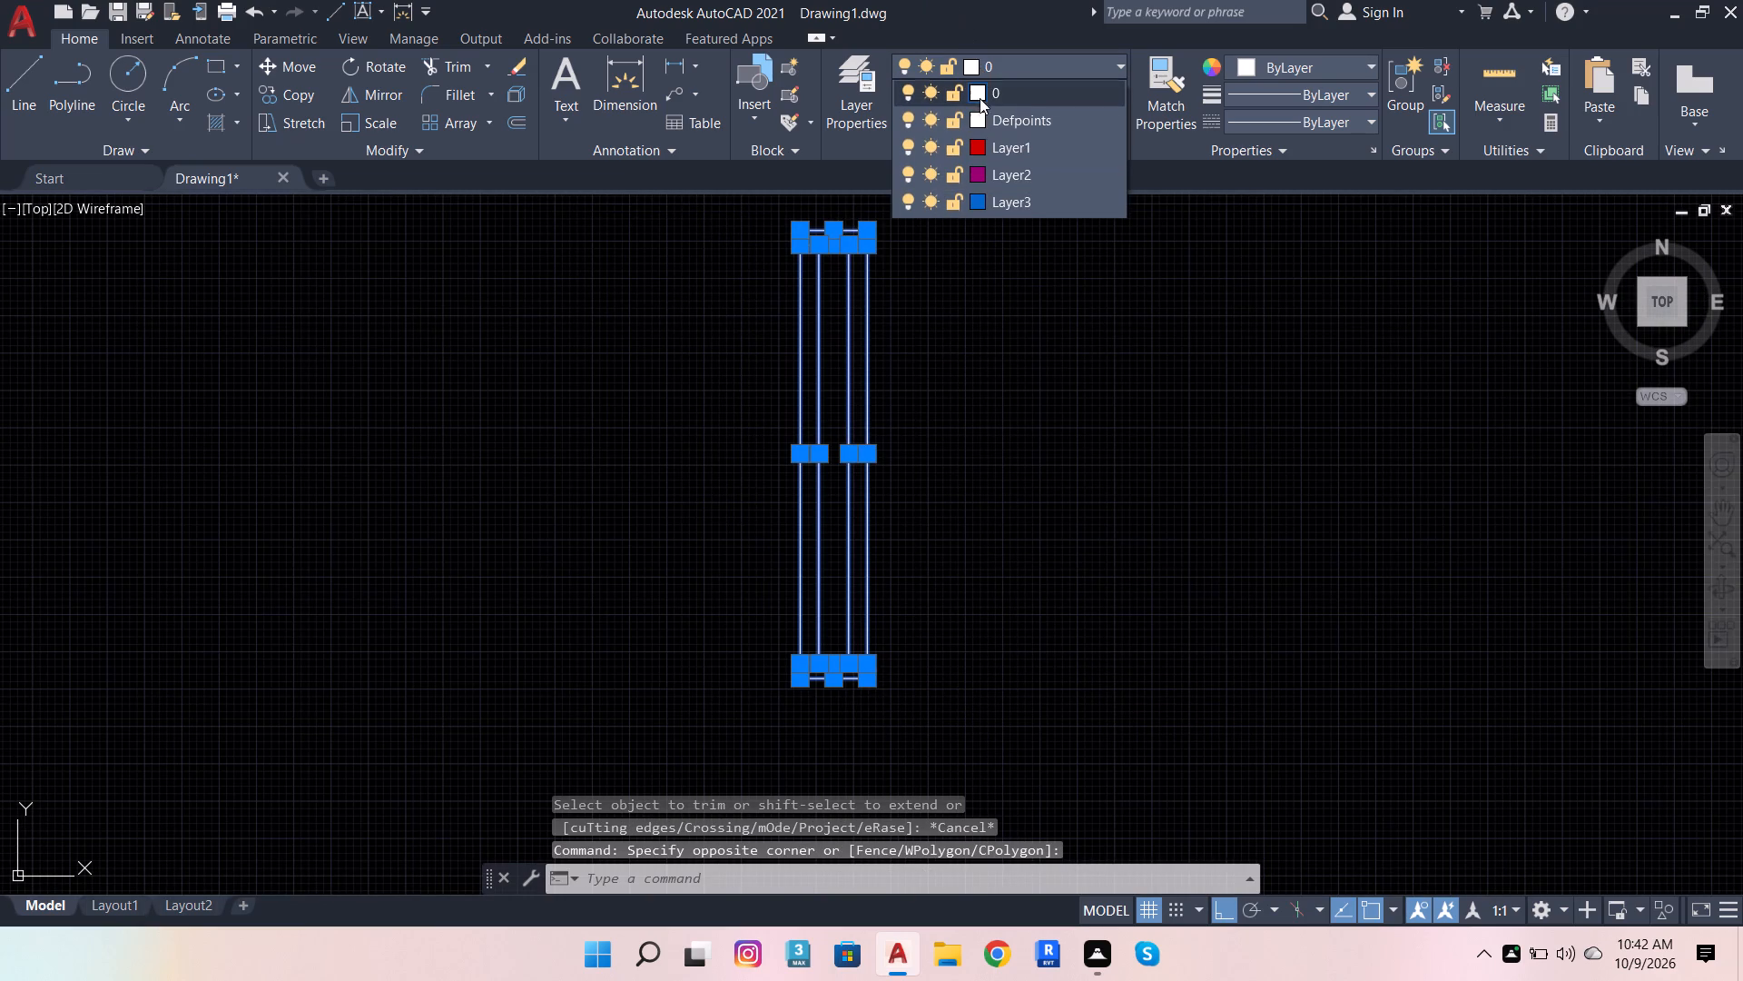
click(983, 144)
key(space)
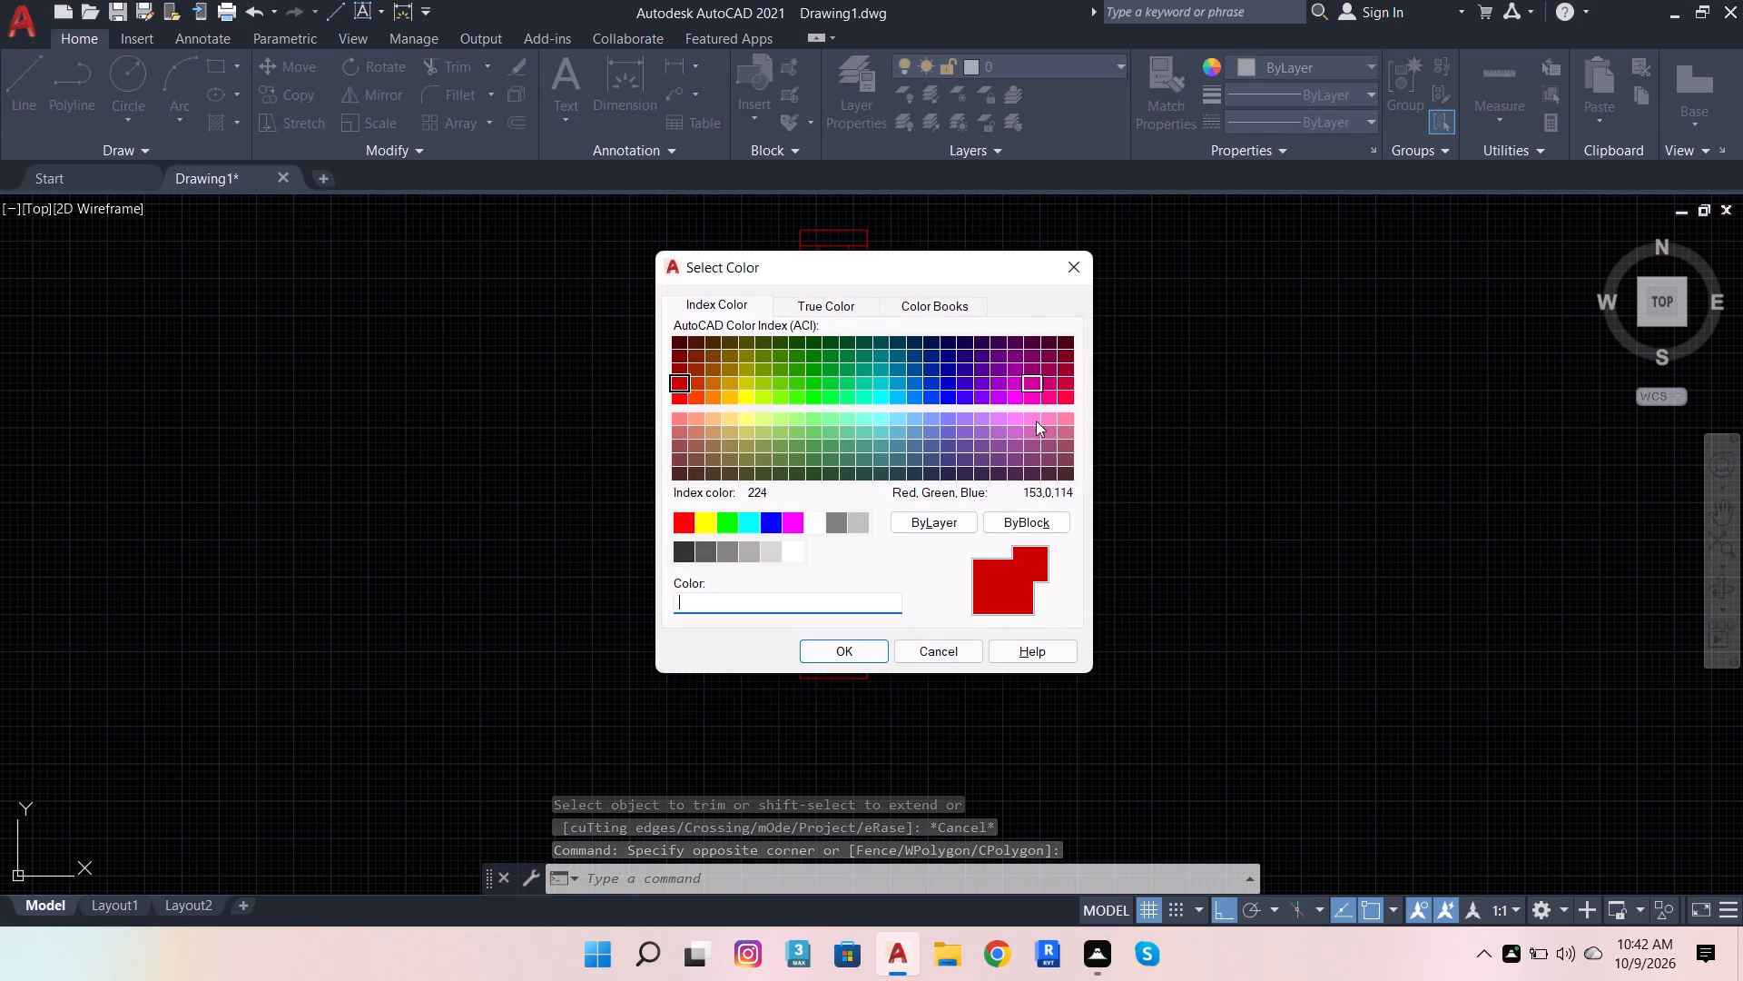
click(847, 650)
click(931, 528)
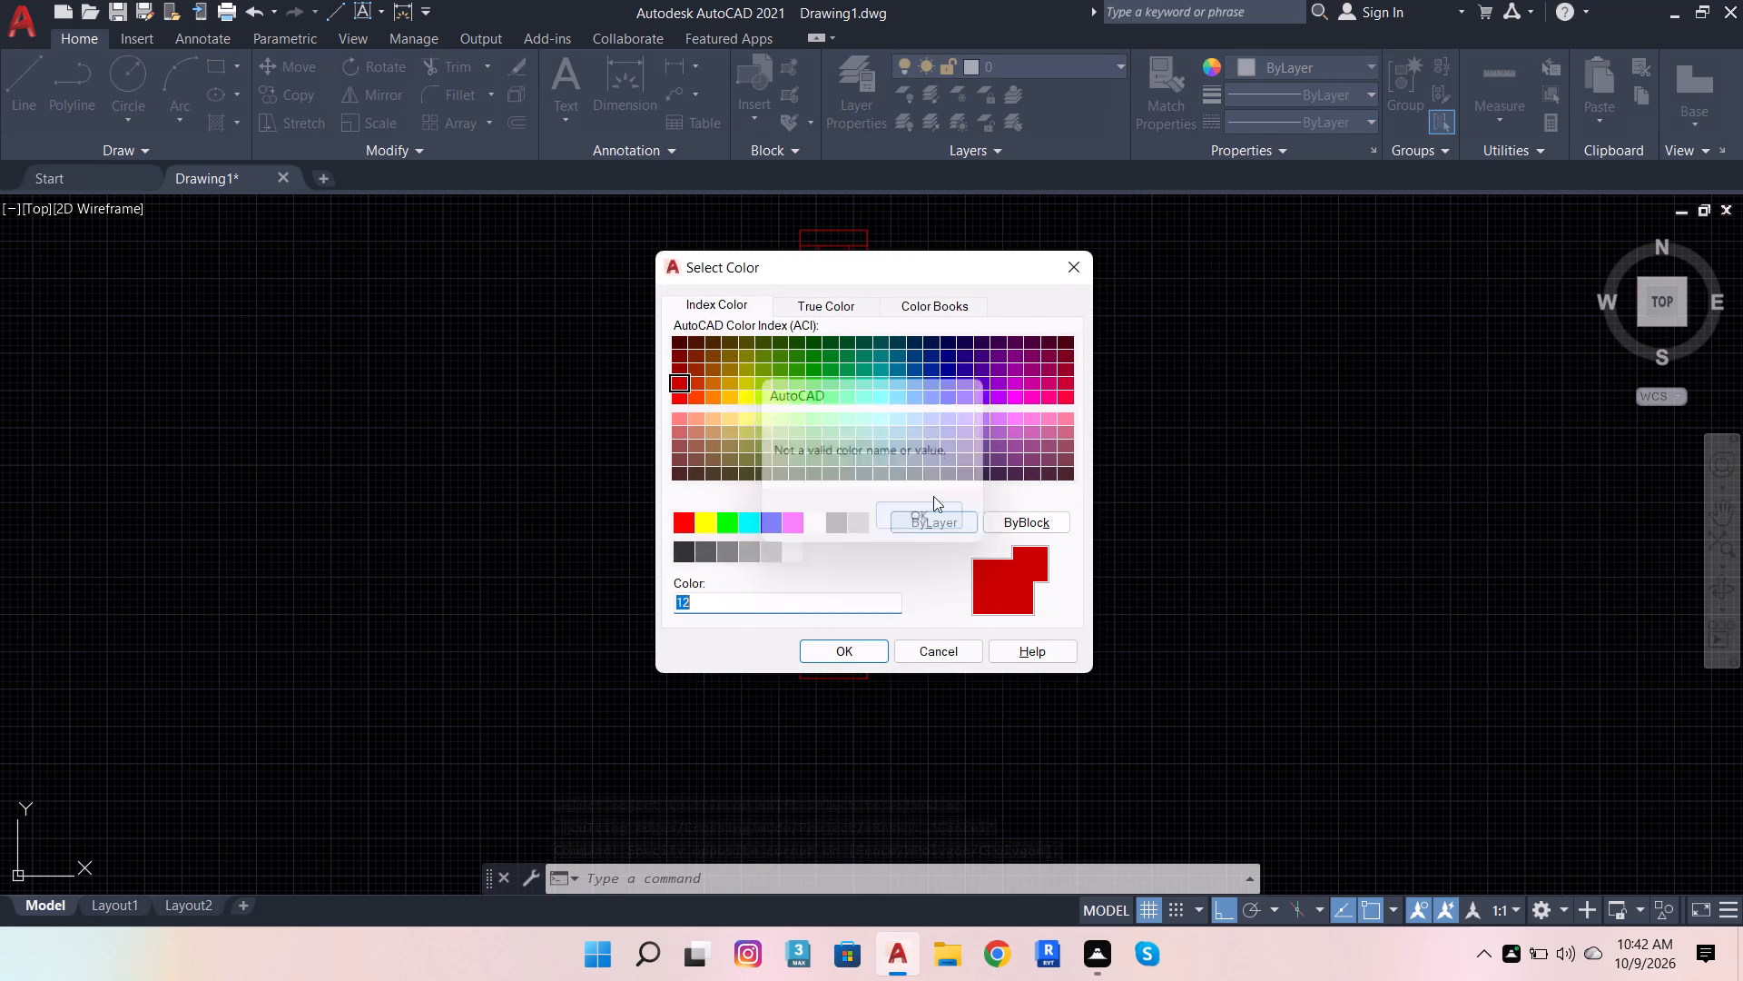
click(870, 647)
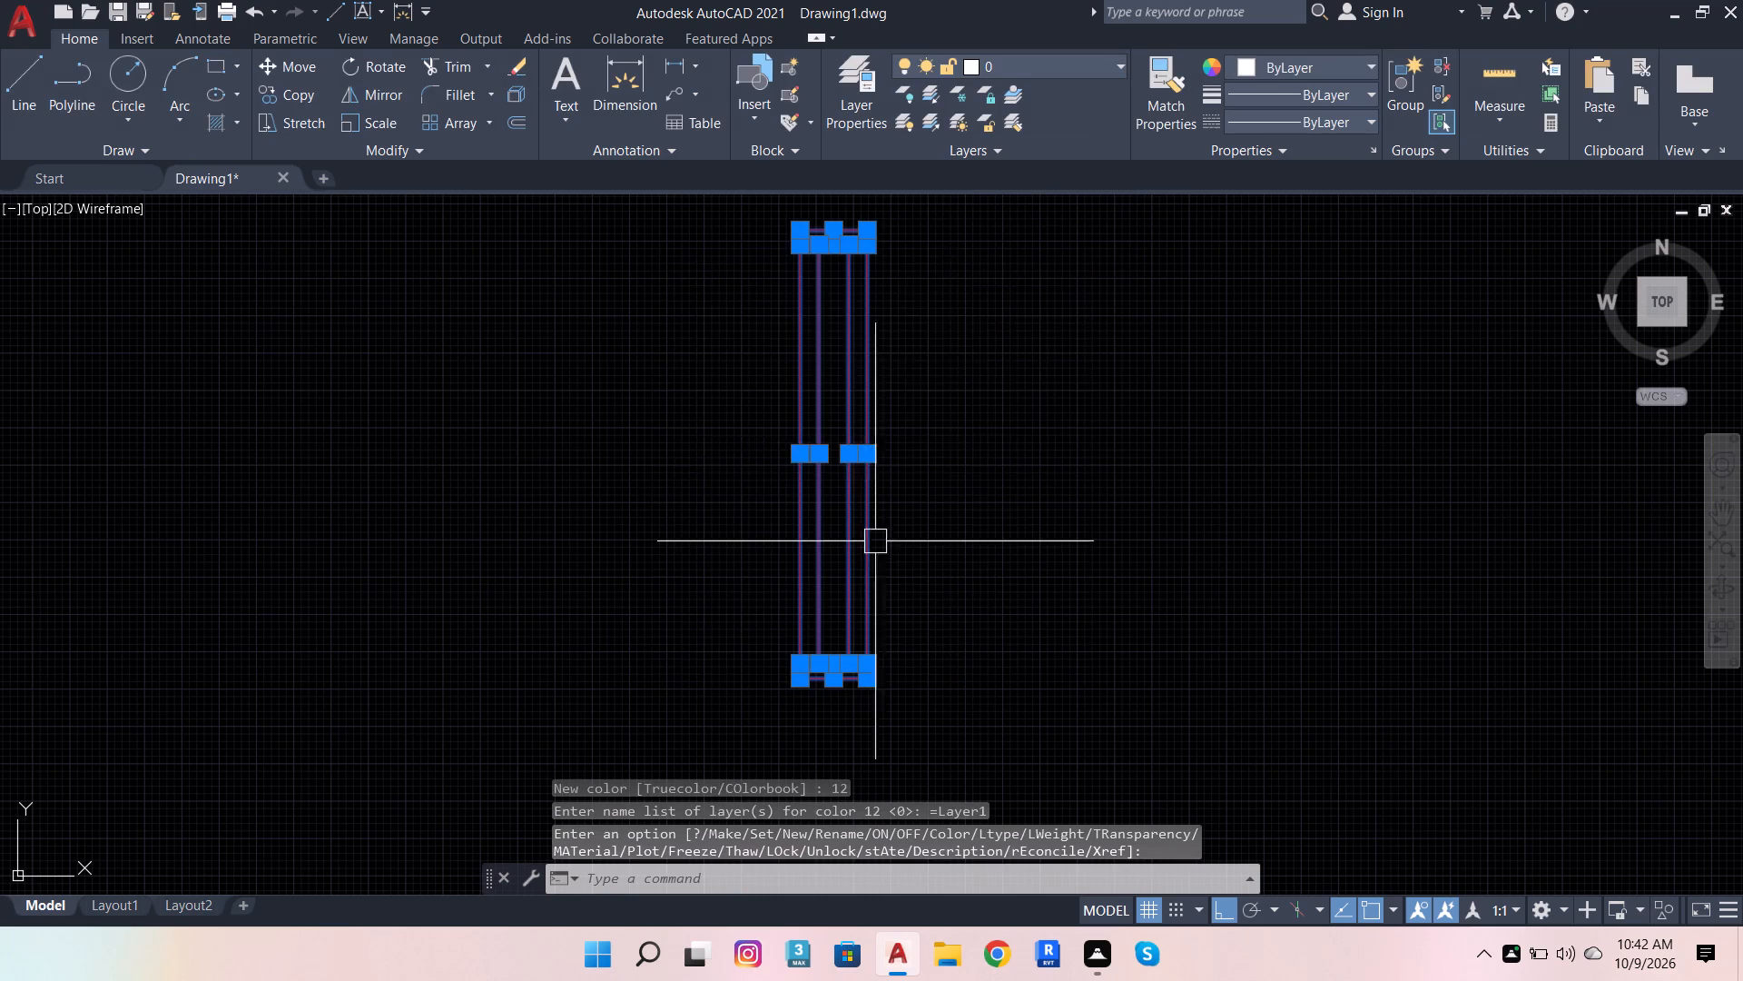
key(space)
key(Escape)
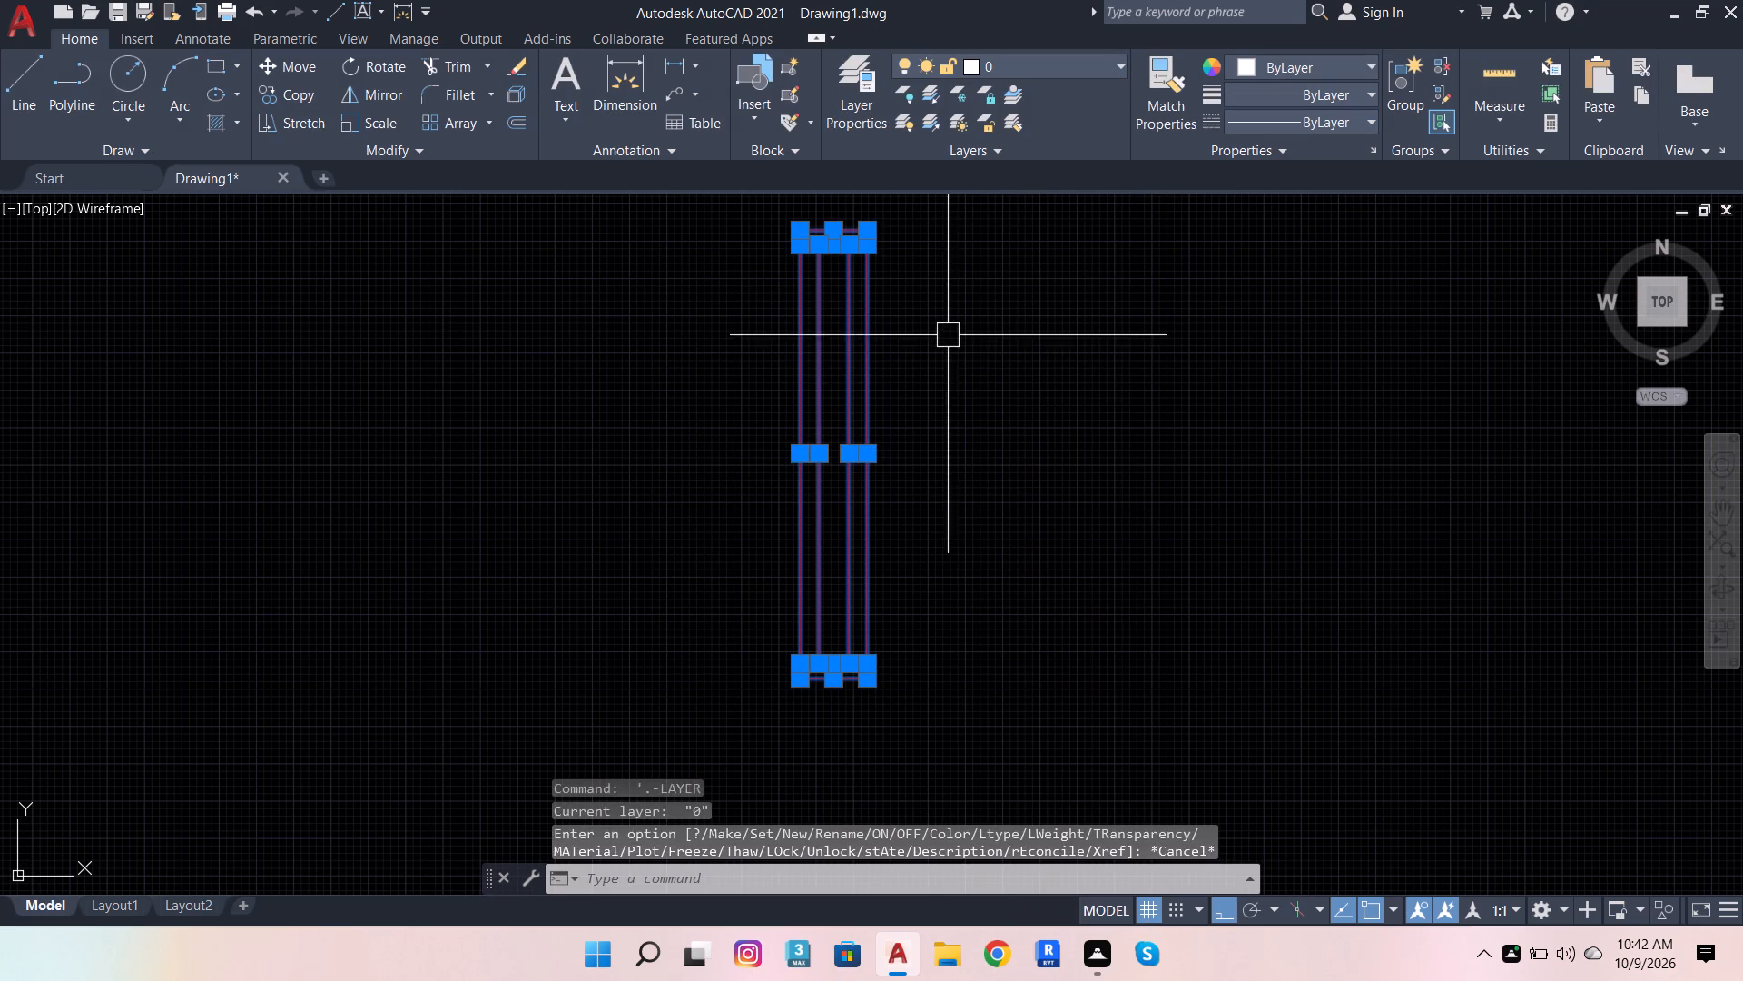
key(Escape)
Draw a rectangle over the frame's upper end strip, from its upper-left corner to the lower-right corner.
scroll(875, 227, up, 4)
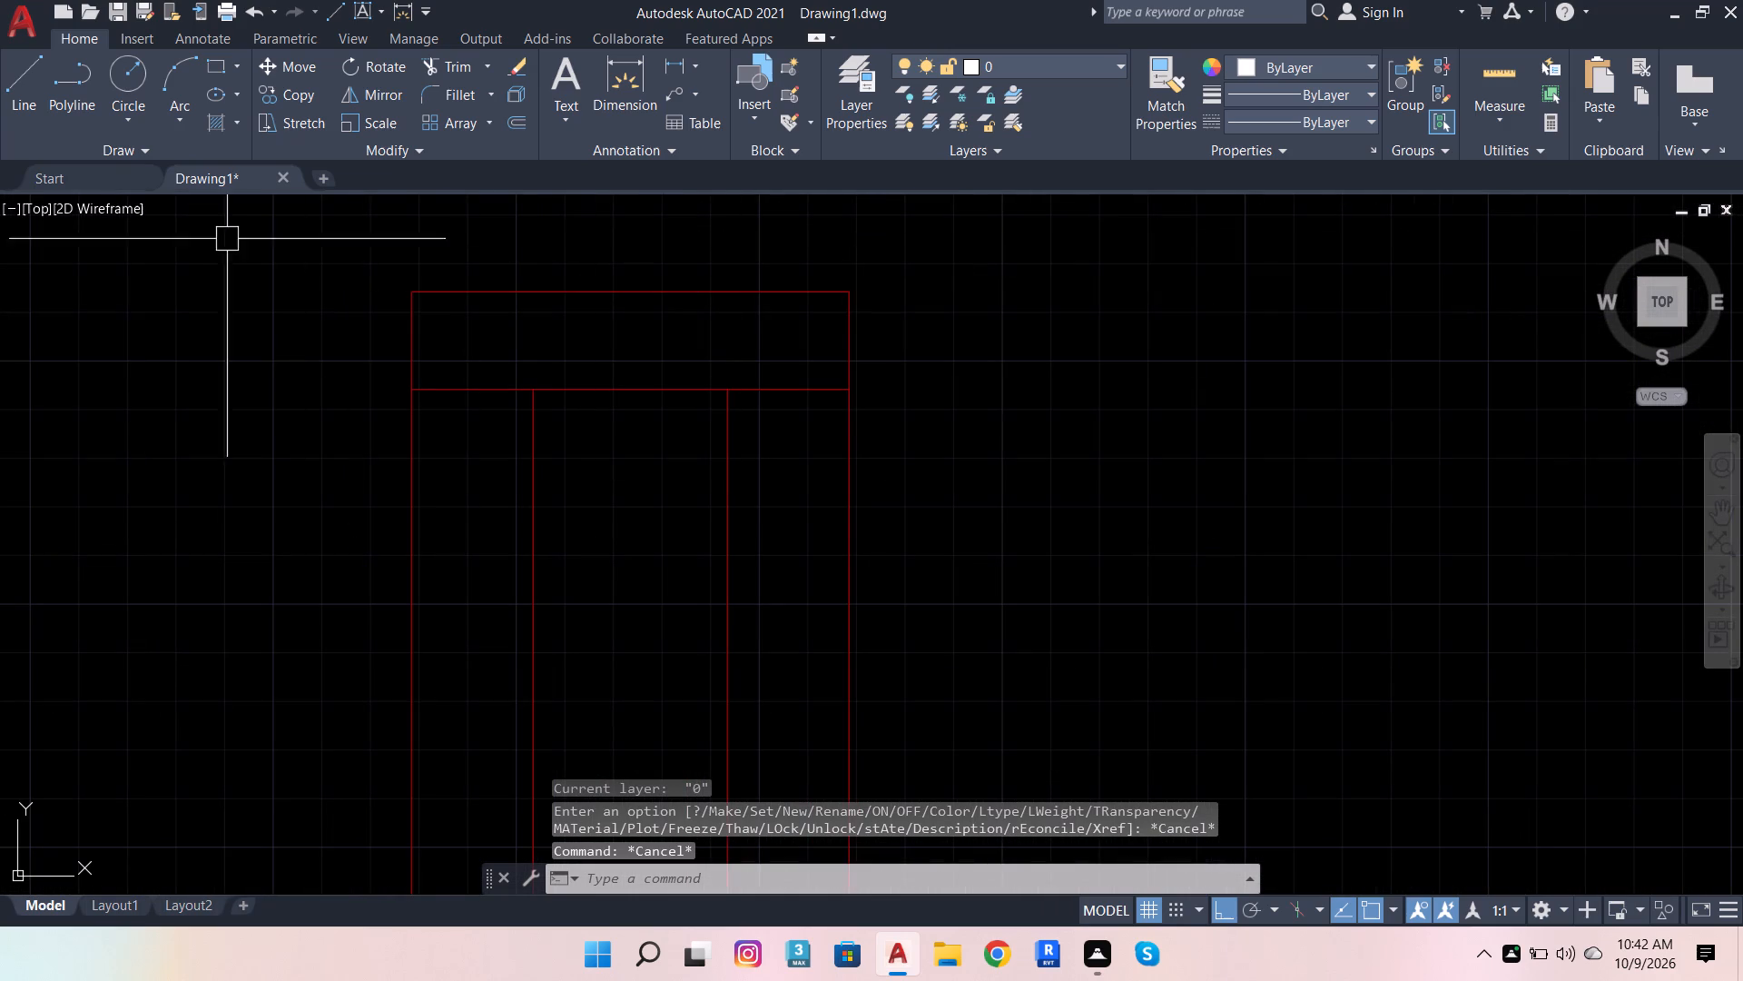
click(222, 67)
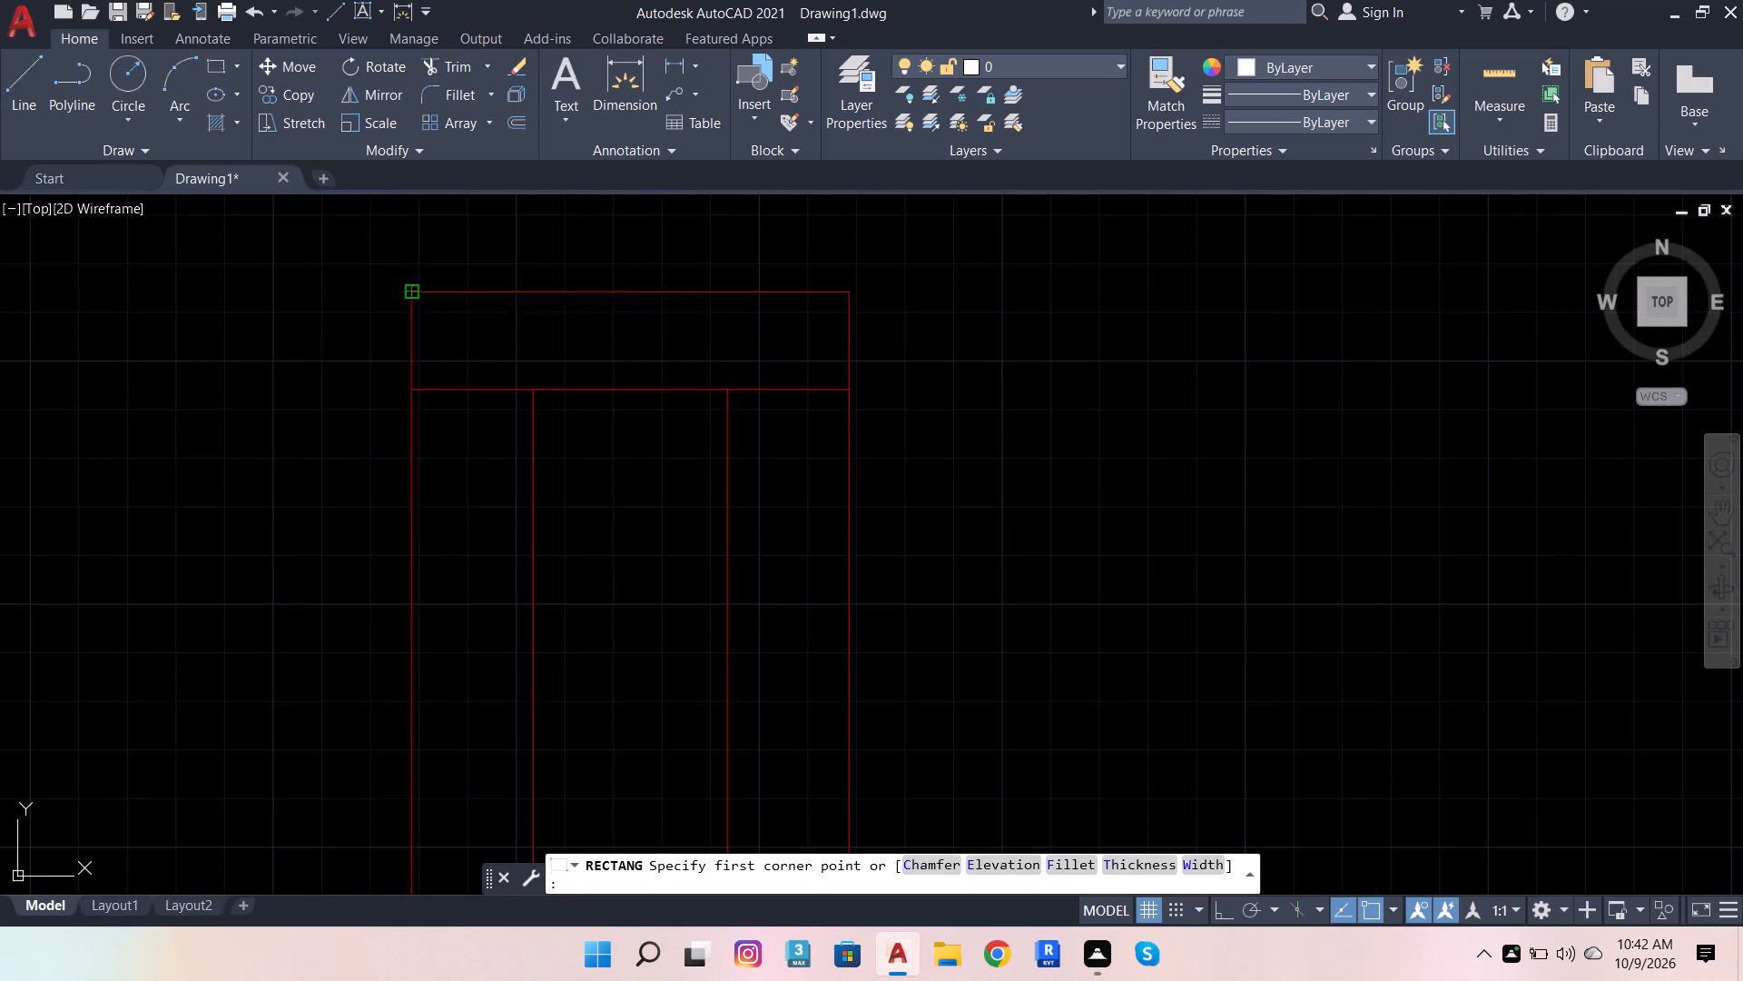
click(405, 289)
click(844, 391)
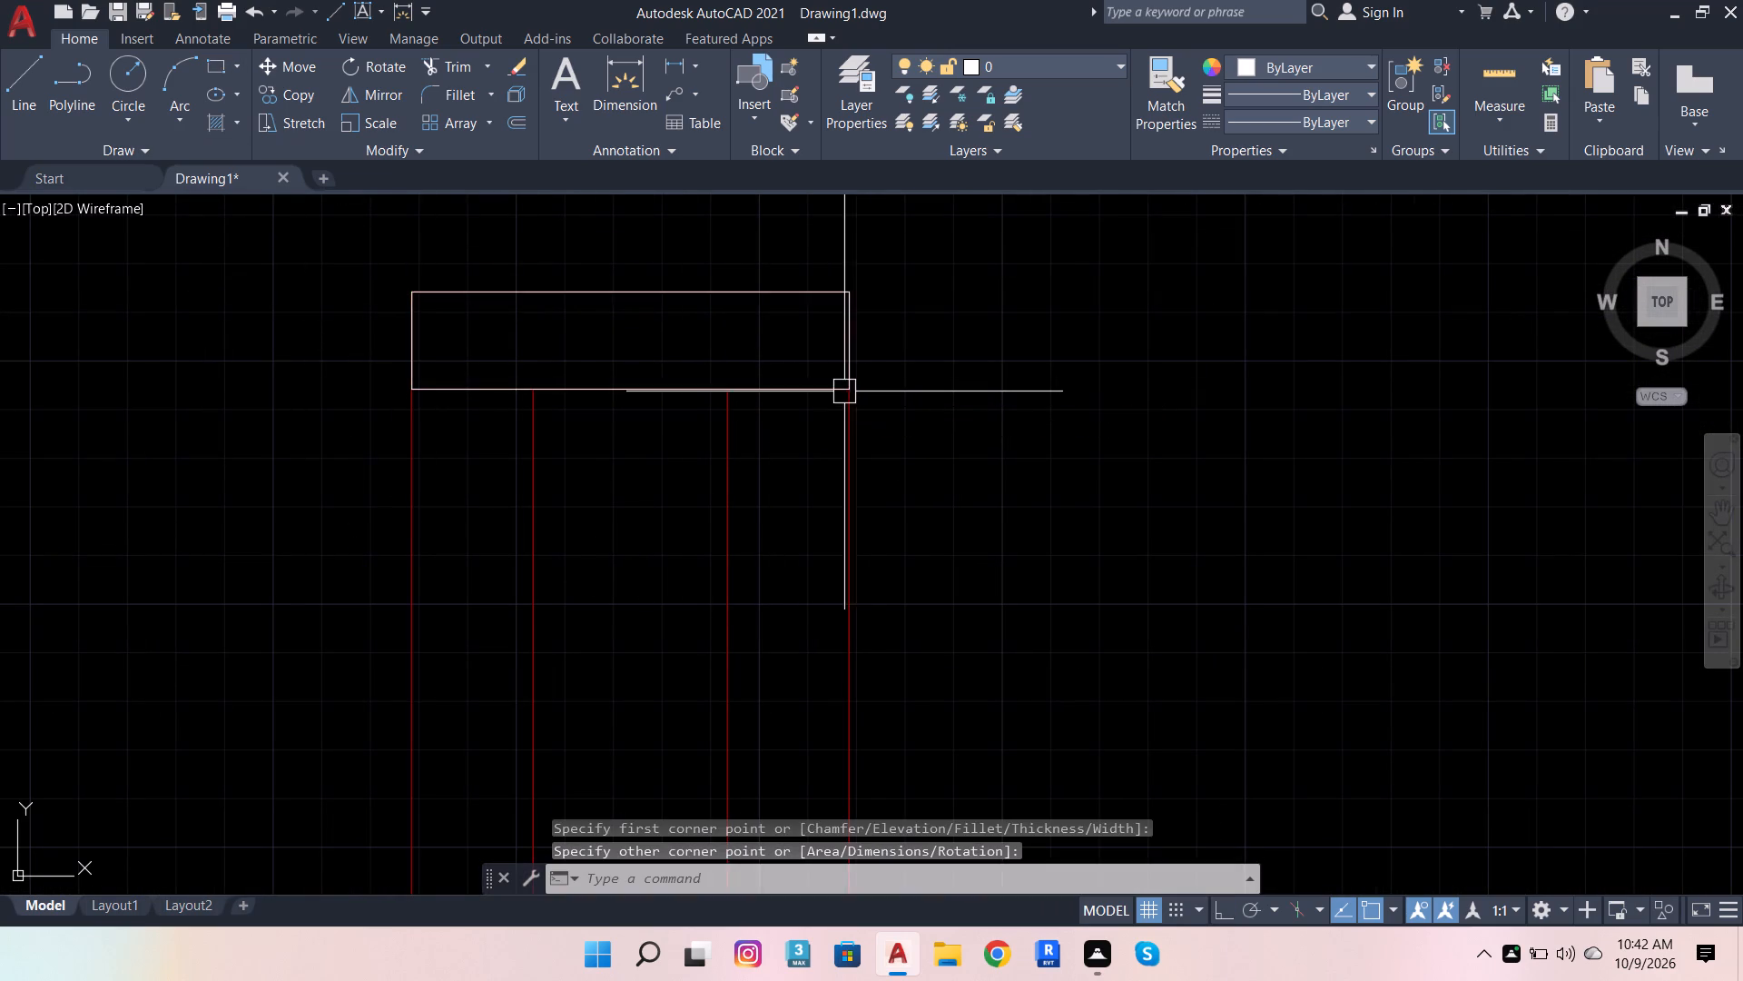
scroll(886, 312, down, 5)
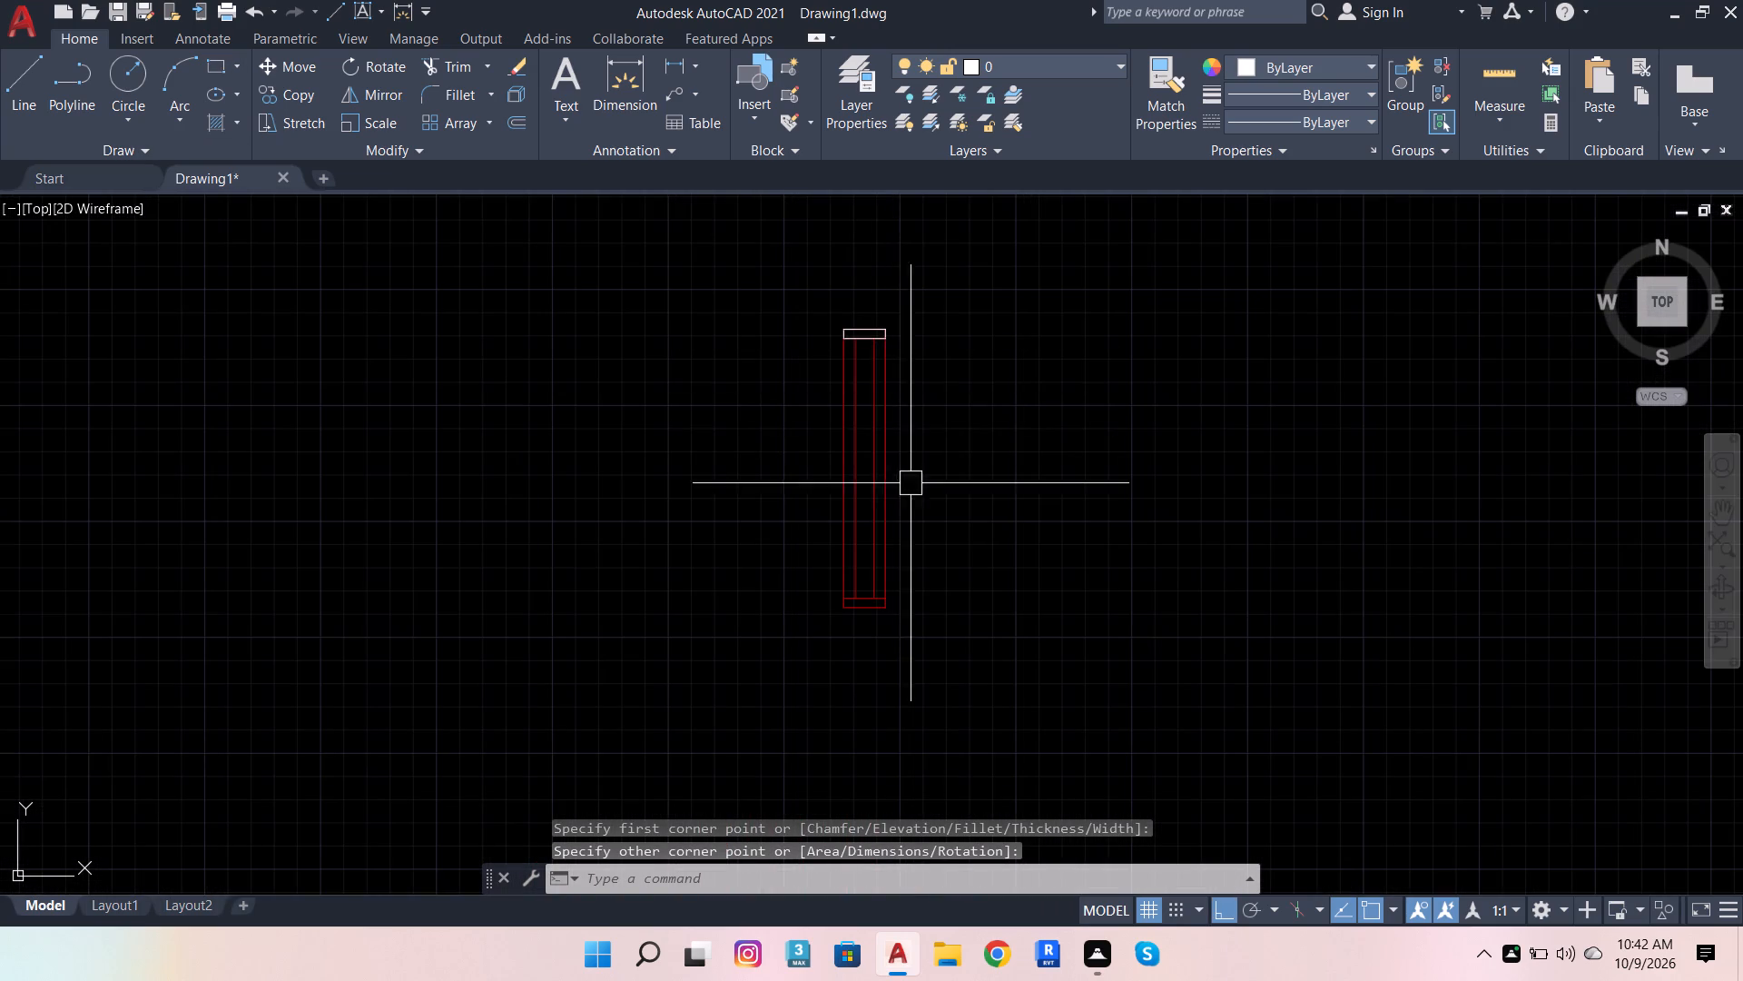
Draw a rectangle over the frame's lower end strip, from its lower-left corner to the upper-right corner, and end the command.
scroll(901, 499, up, 1)
scroll(886, 225, up, 4)
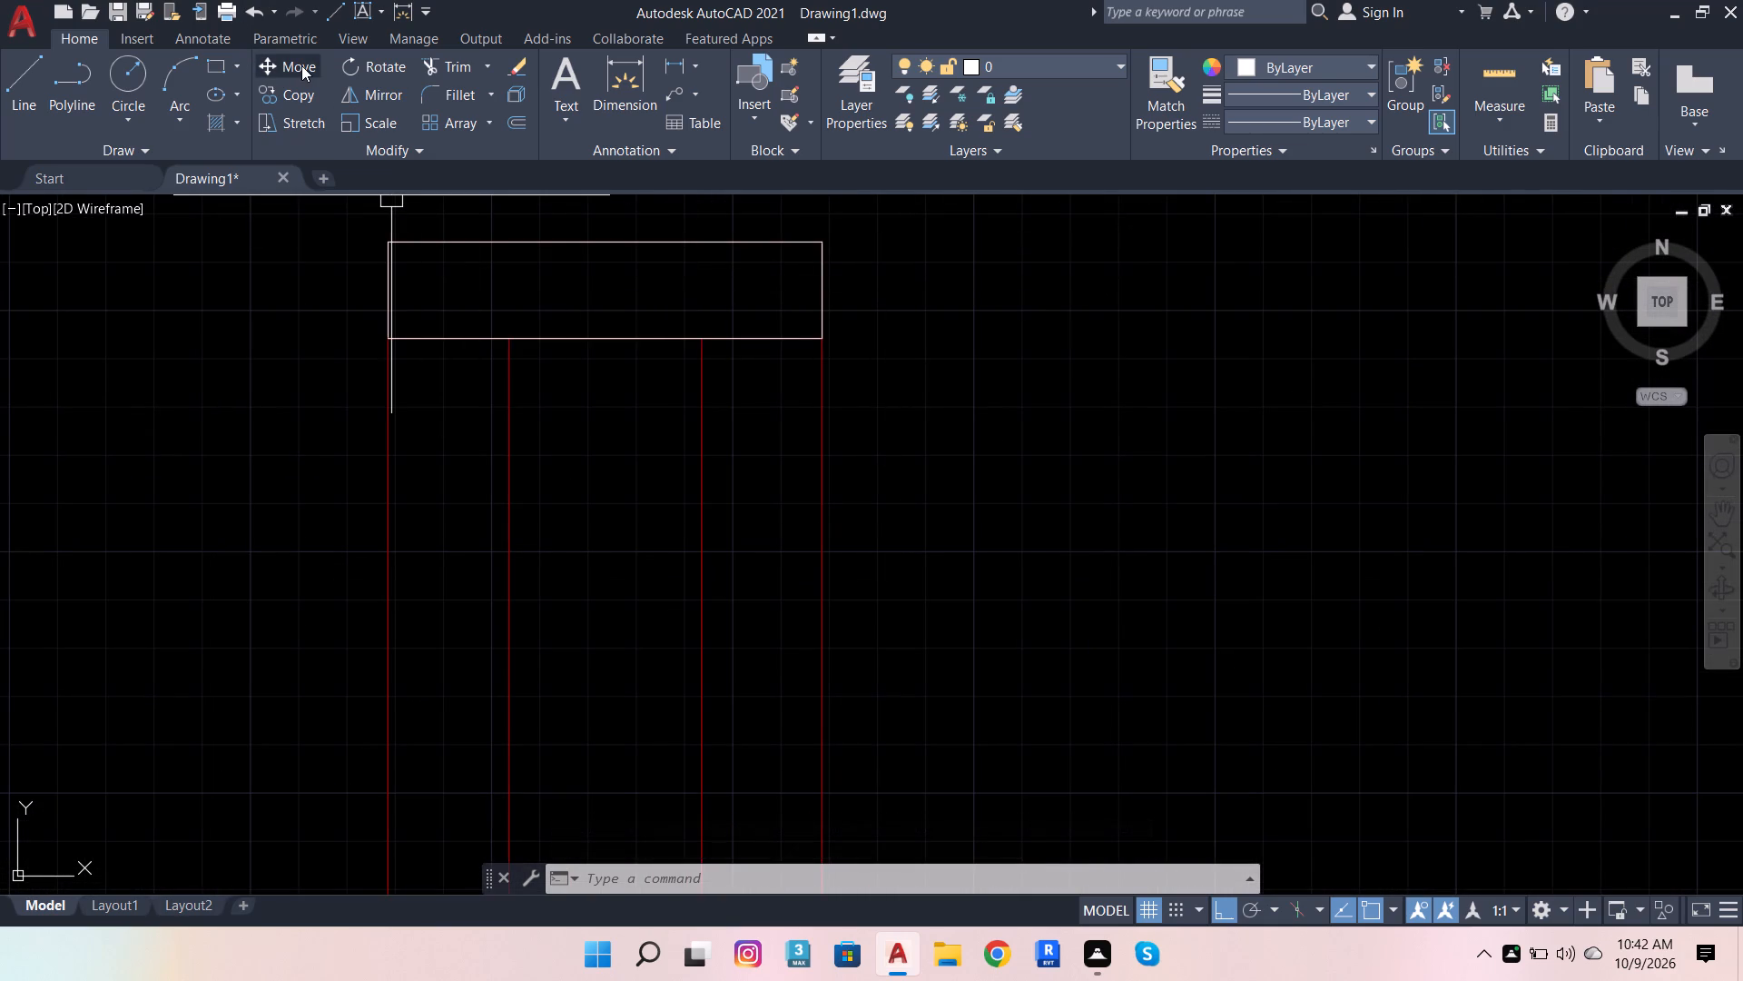
click(218, 66)
scroll(637, 199, down, 3)
scroll(715, 376, down, 3)
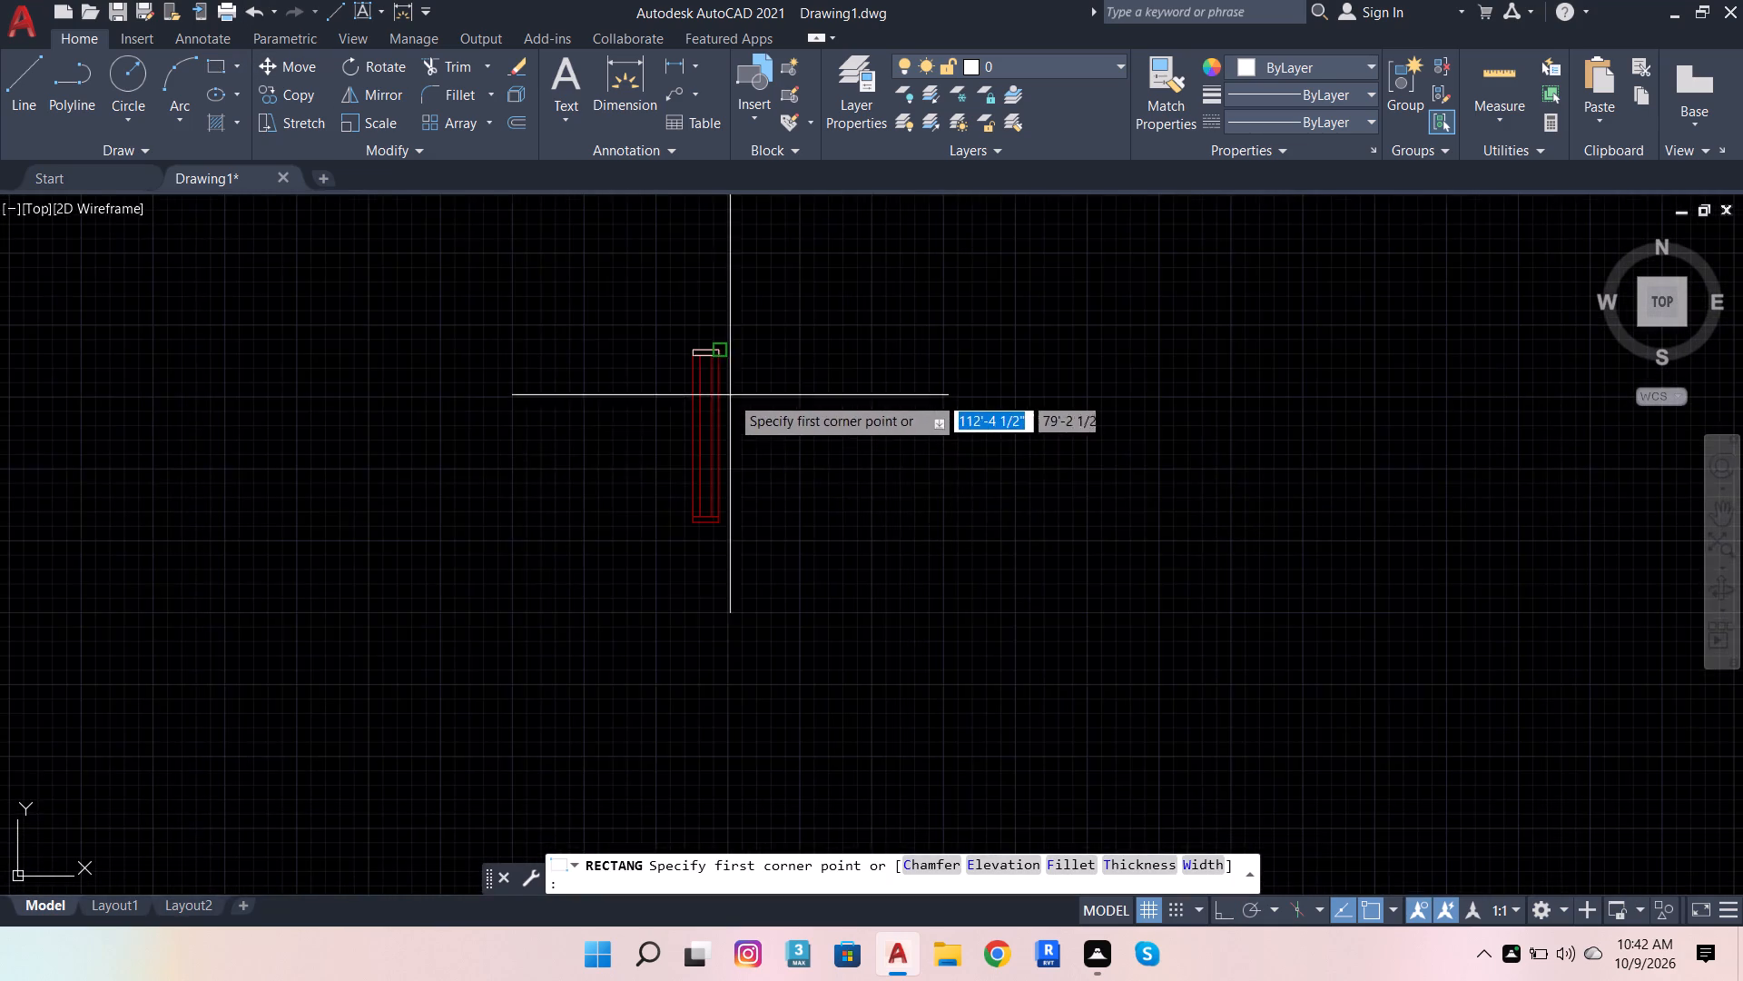
scroll(675, 544, up, 5)
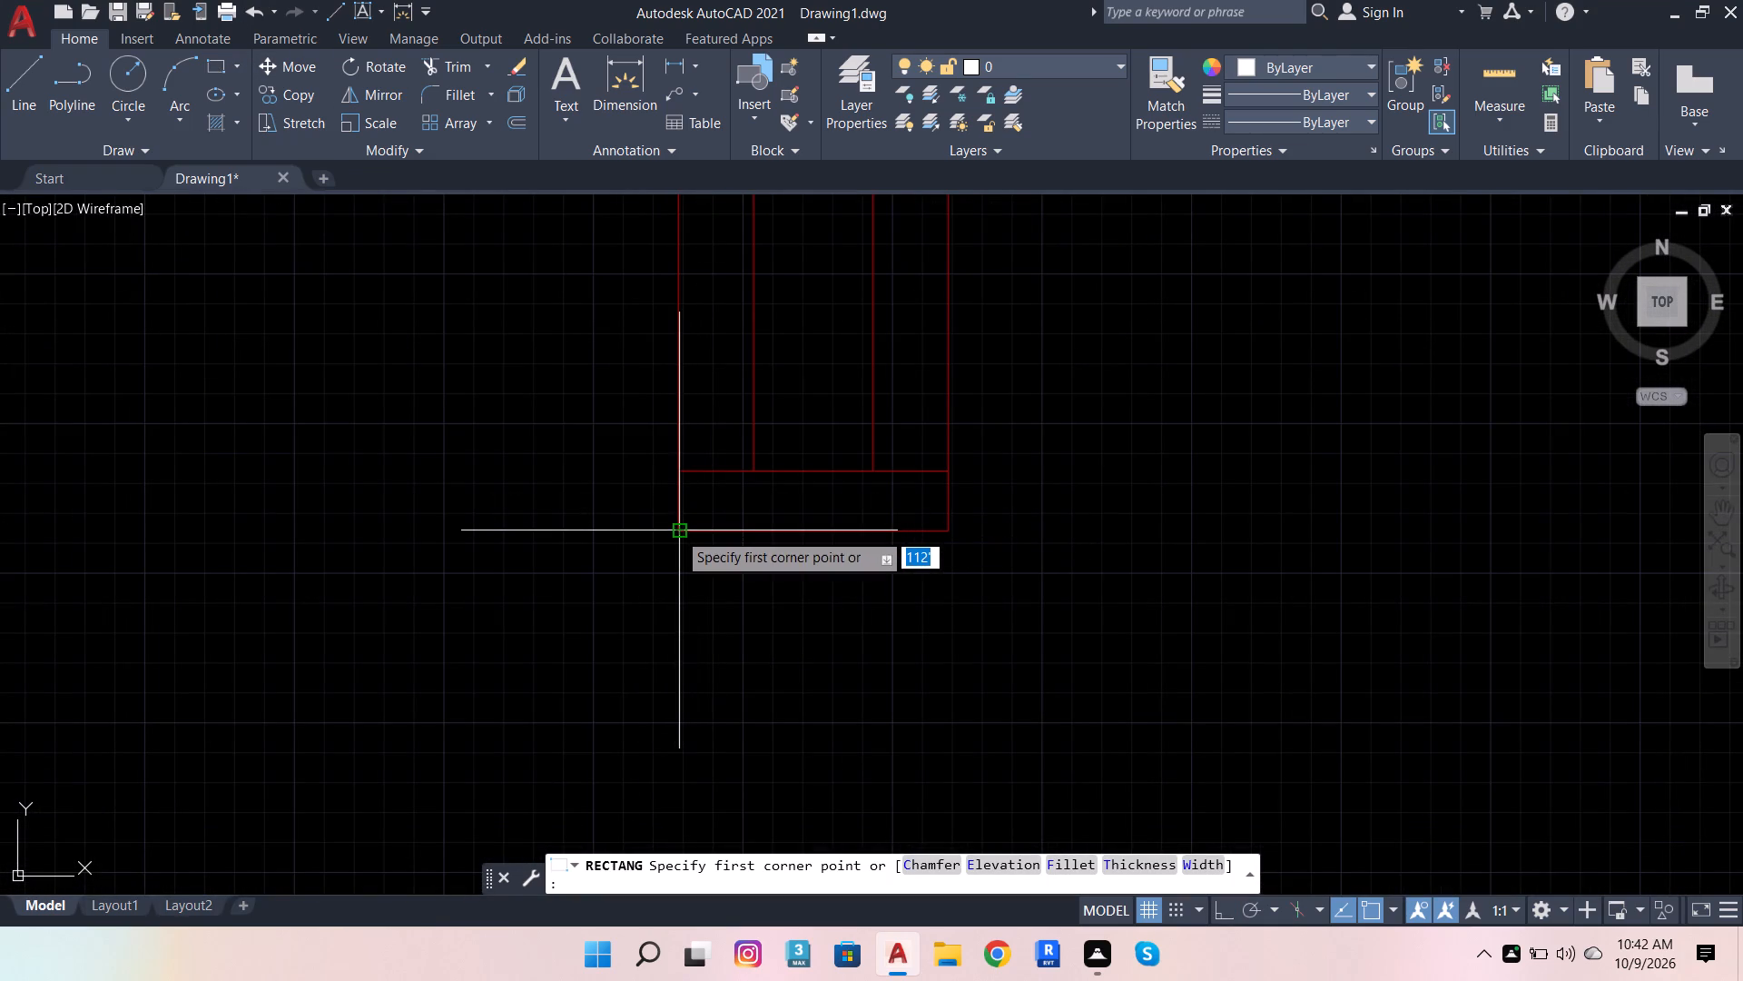
click(677, 531)
click(951, 471)
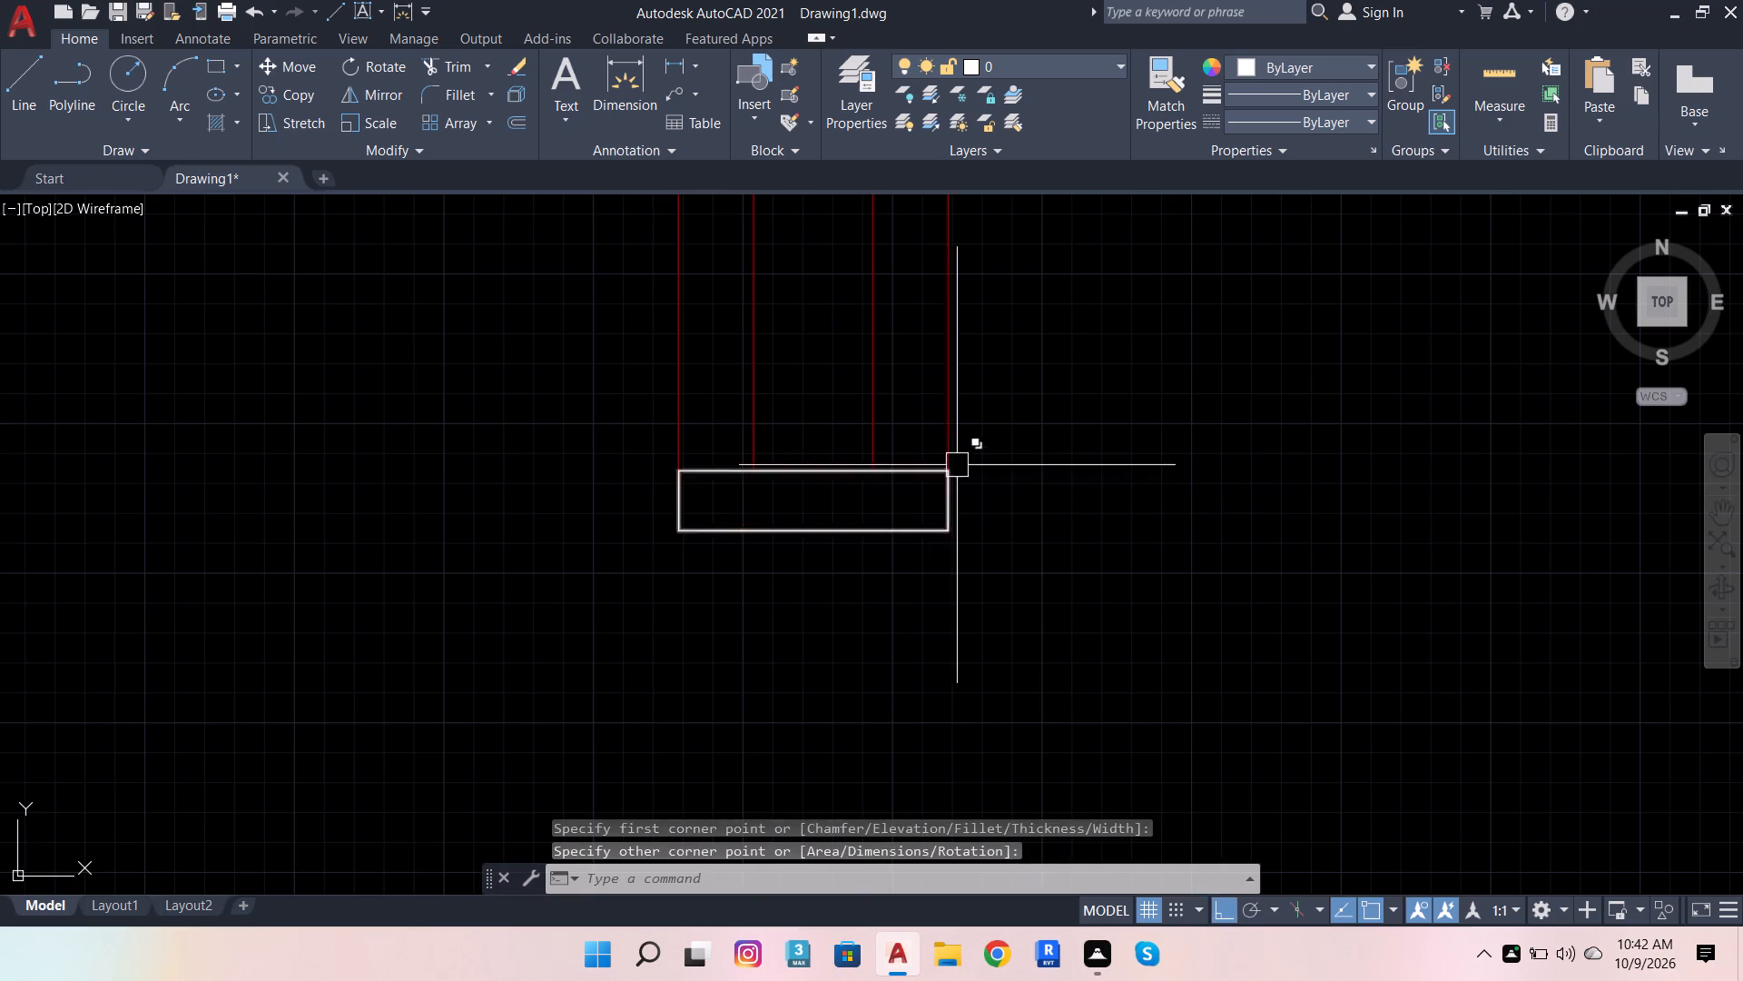
scroll(943, 474, down, 4)
key(space)
scroll(952, 514, down, 1)
key(Escape)
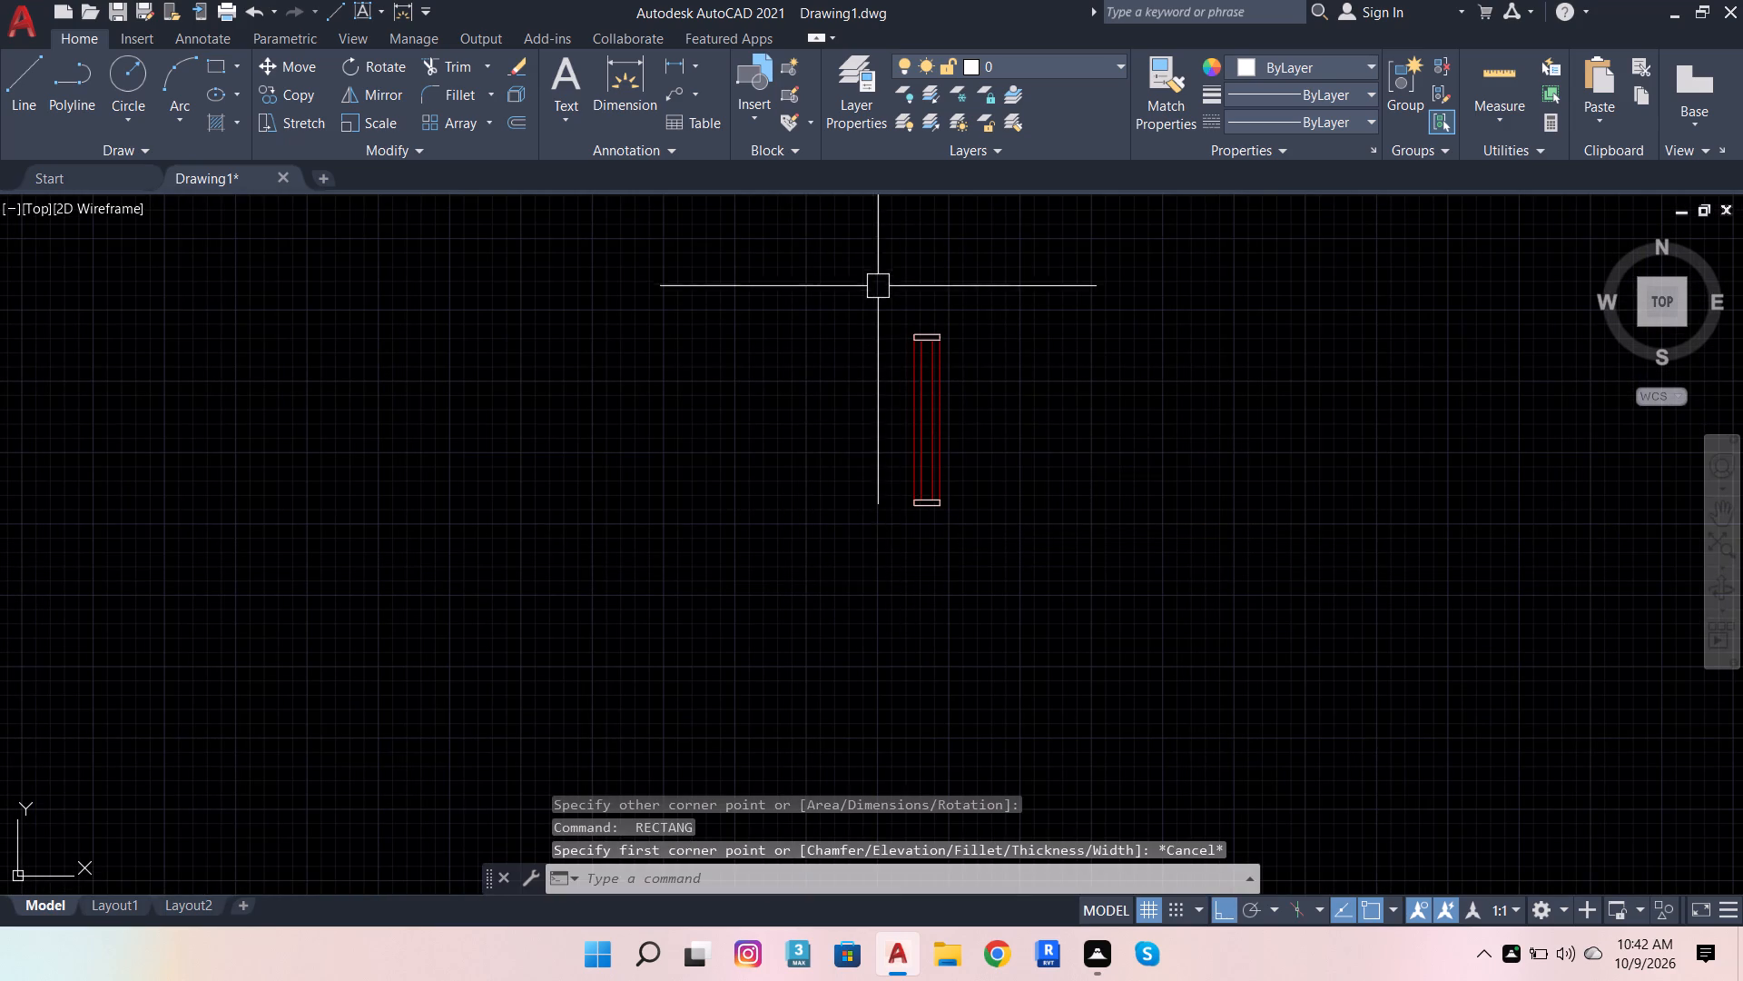
Convert the complete frame symbol into a block named bndfnhhj.
click(878, 282)
click(1047, 618)
key(b)
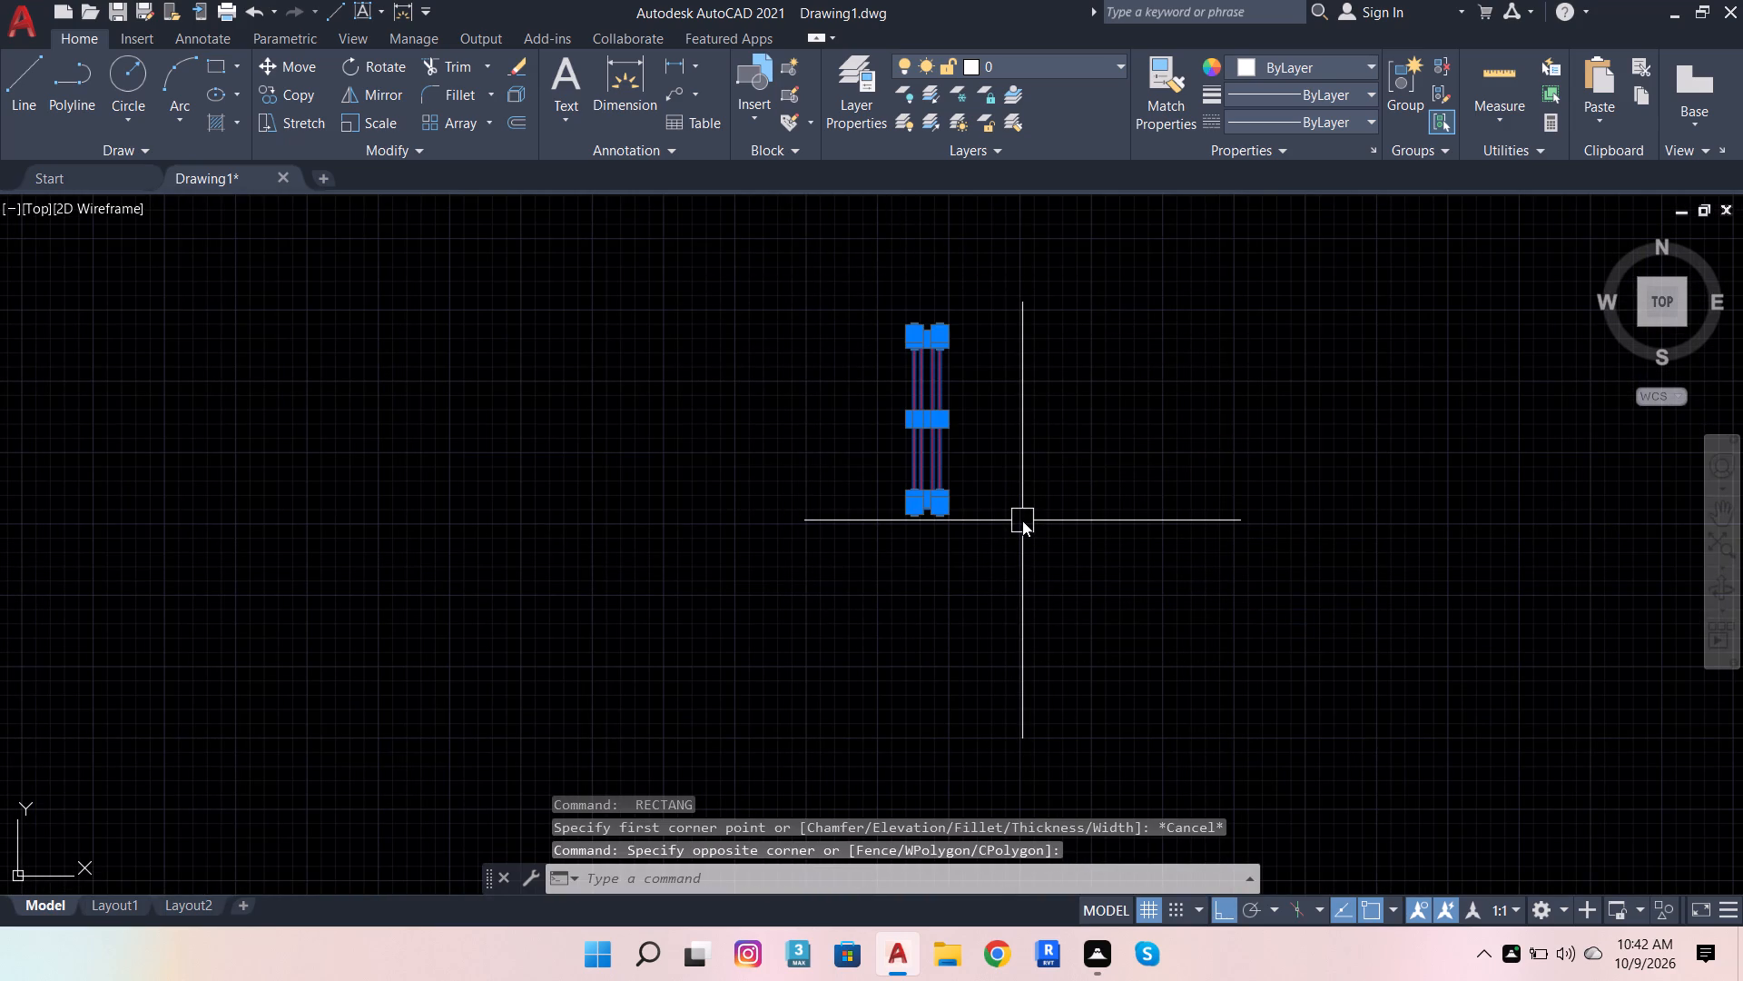
click(1087, 574)
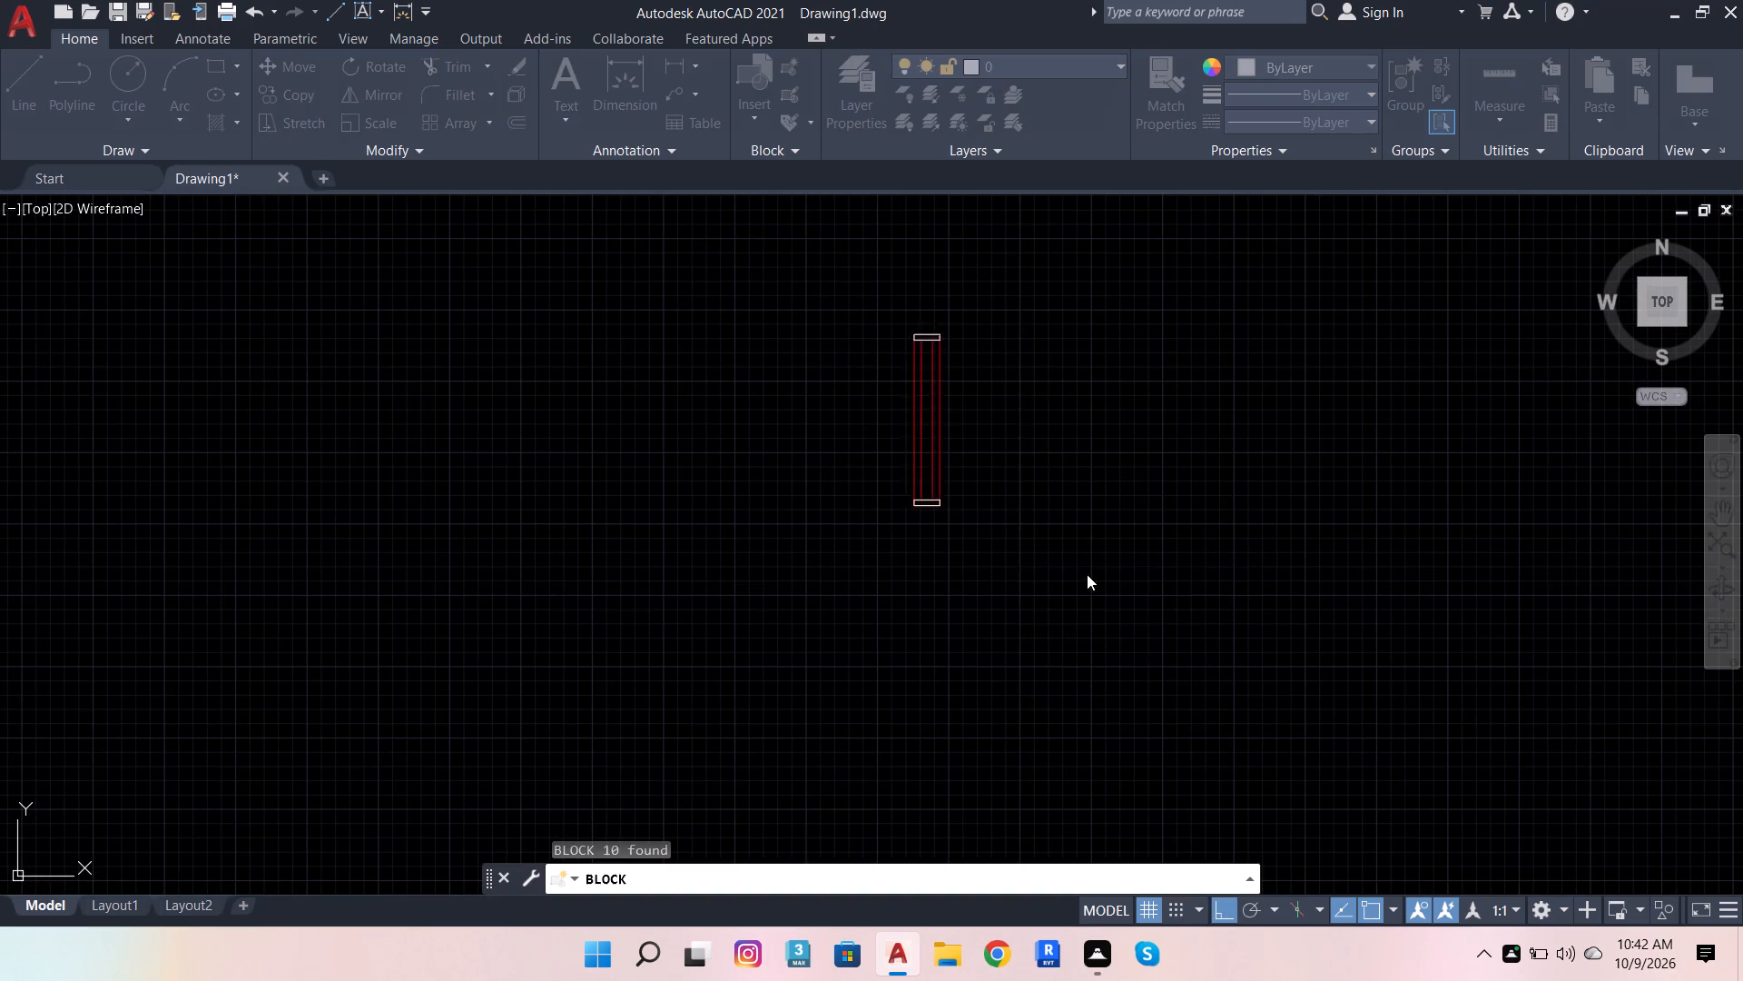
text(bndfn)
text(hhj)
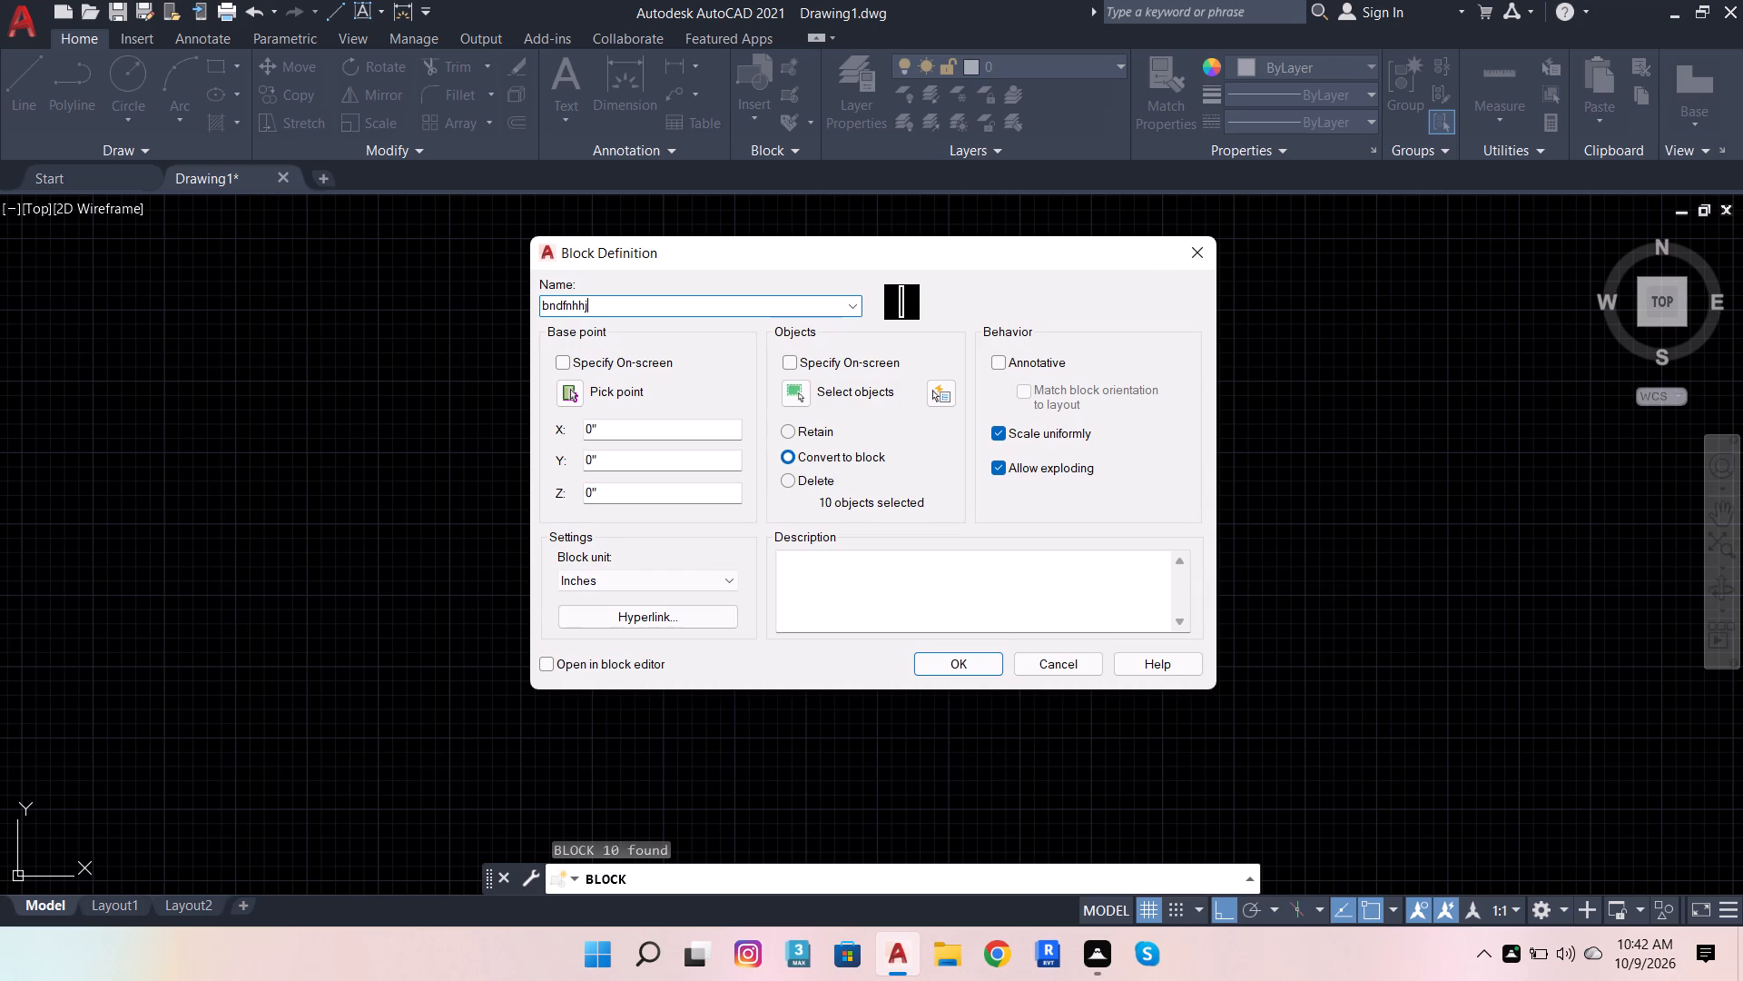
click(984, 658)
Open the bndfnhhj frame block for editing in the Block Editor.
scroll(926, 413, up, 3)
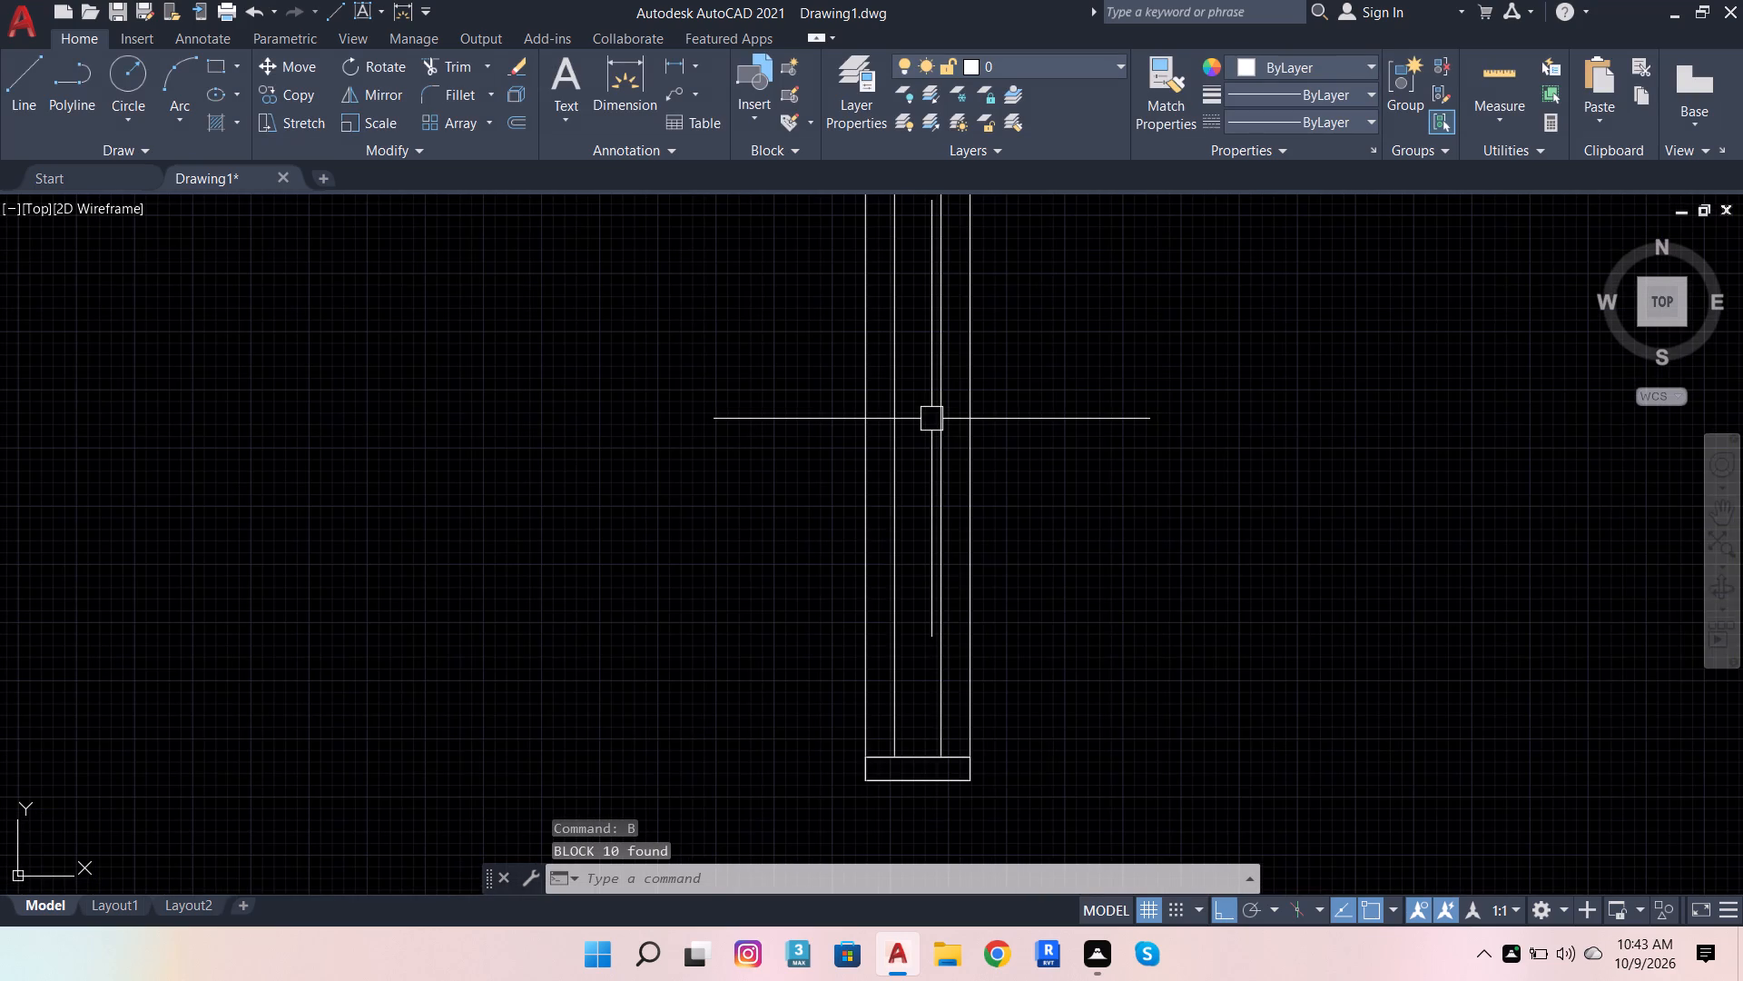
scroll(949, 576, down, 2)
click(971, 570)
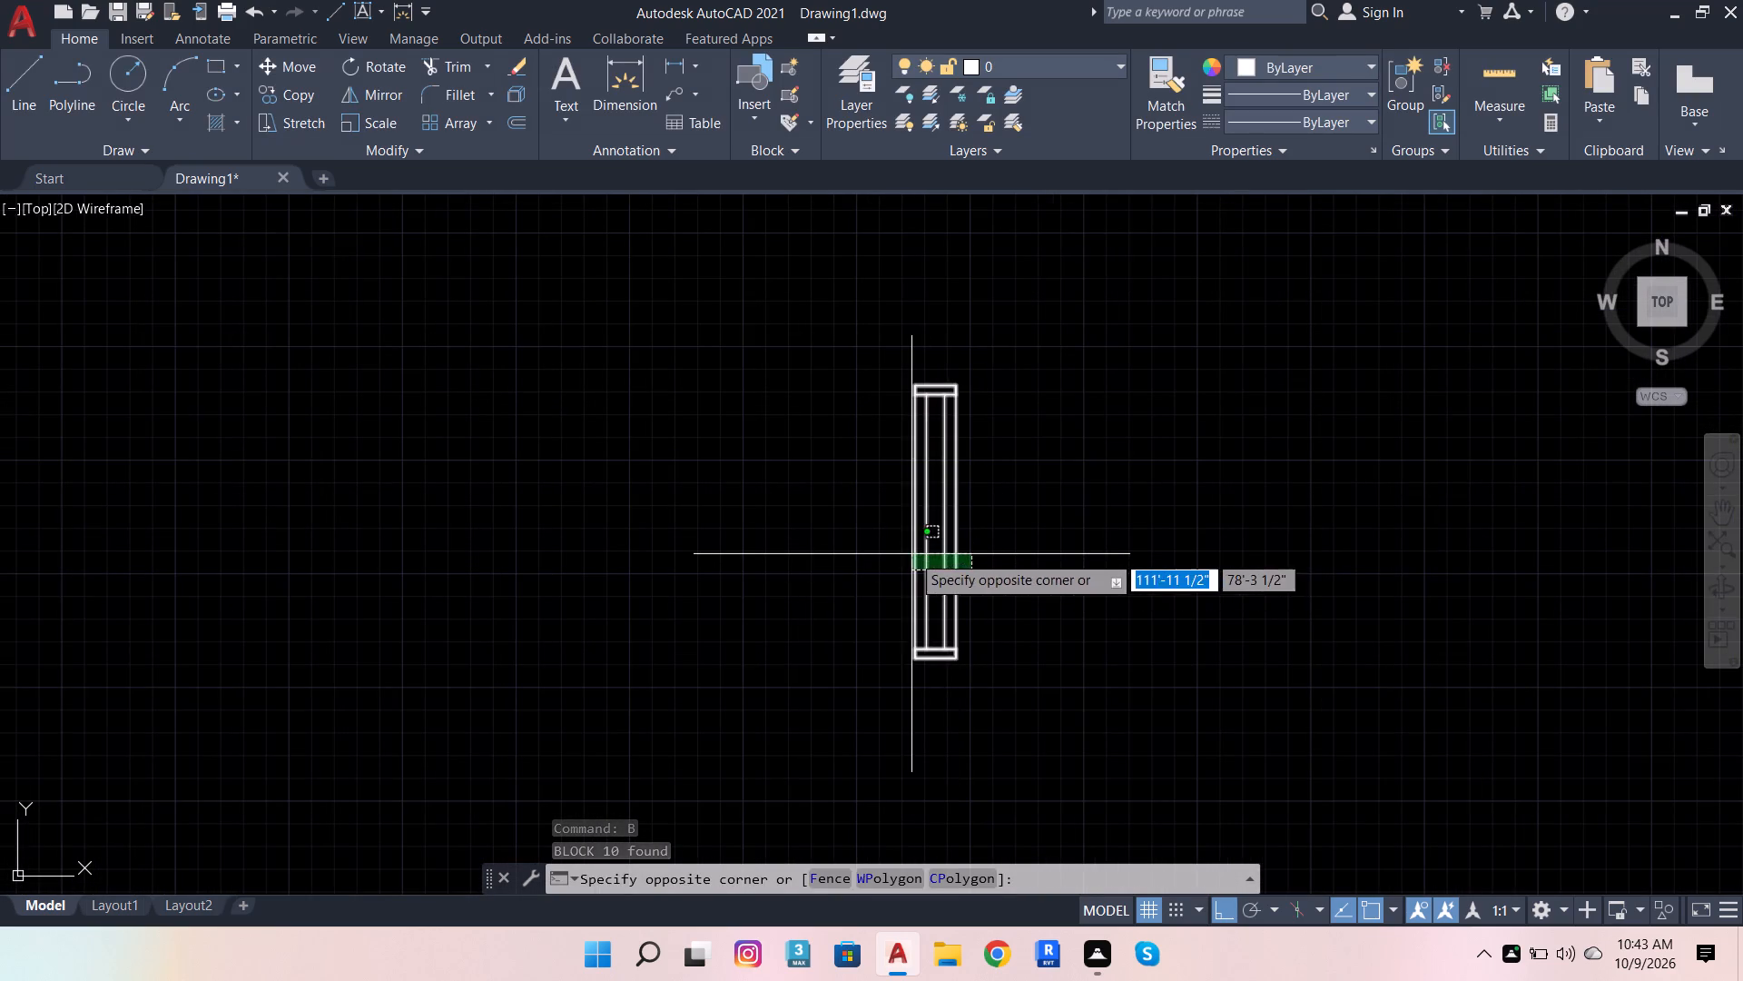
click(911, 554)
double_click(913, 552)
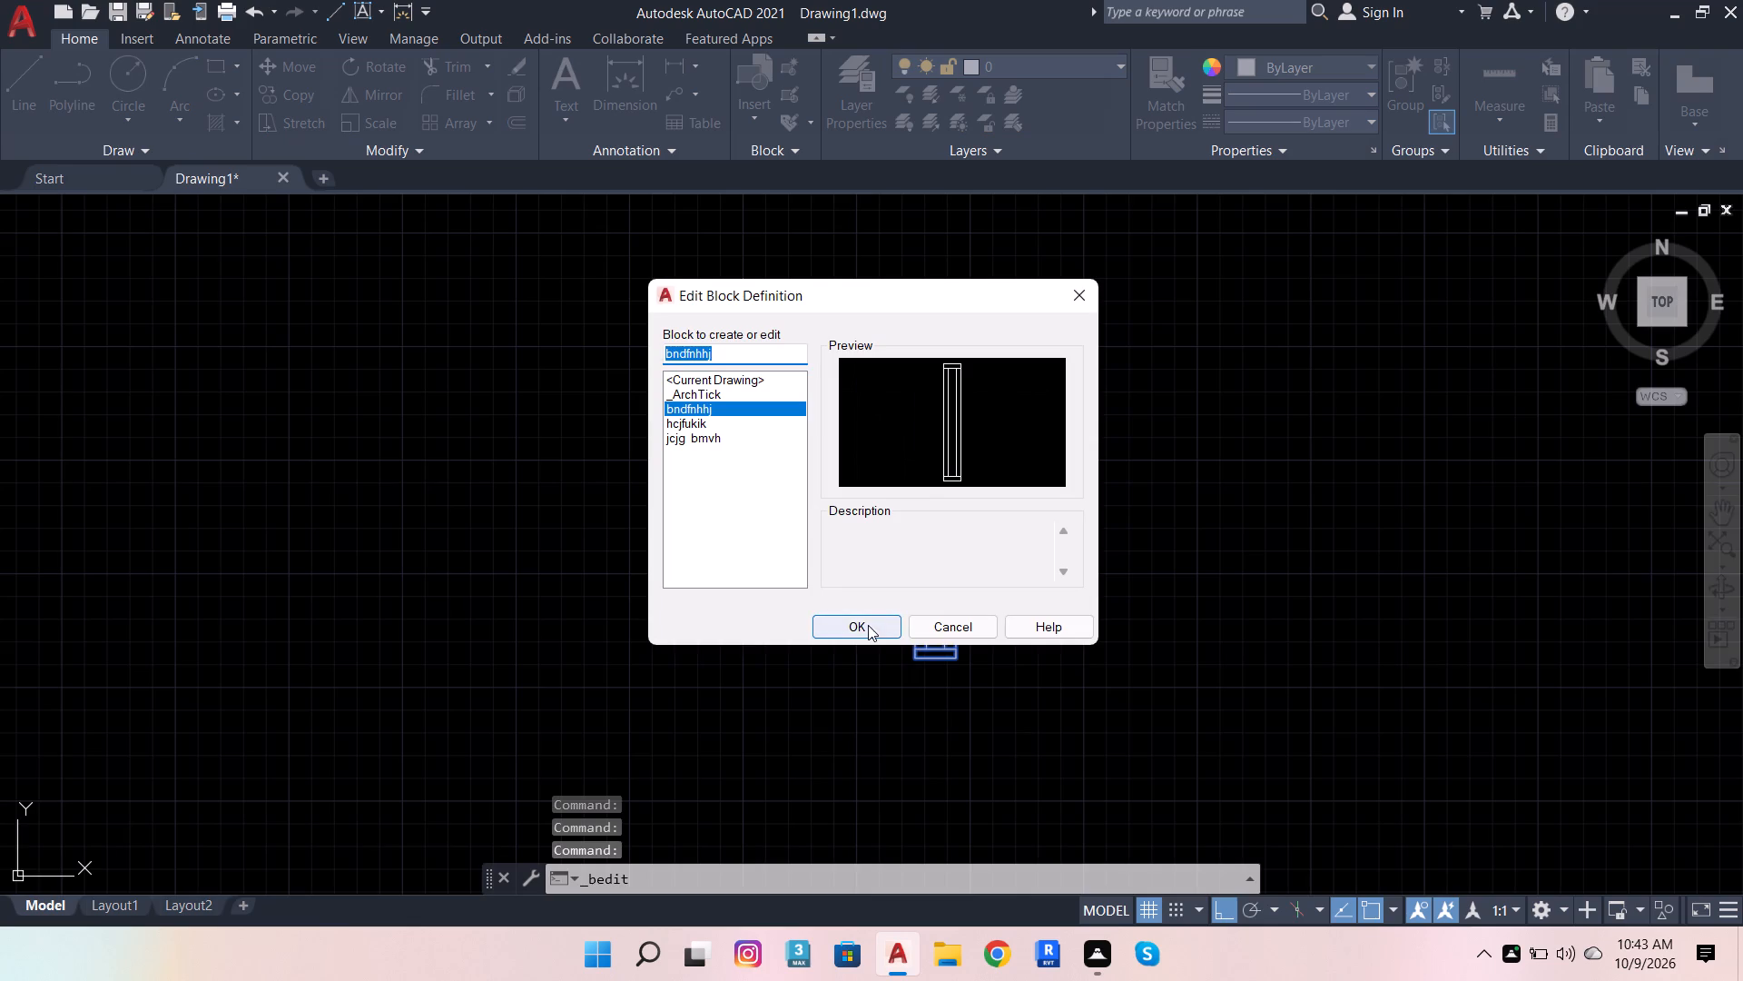
click(868, 625)
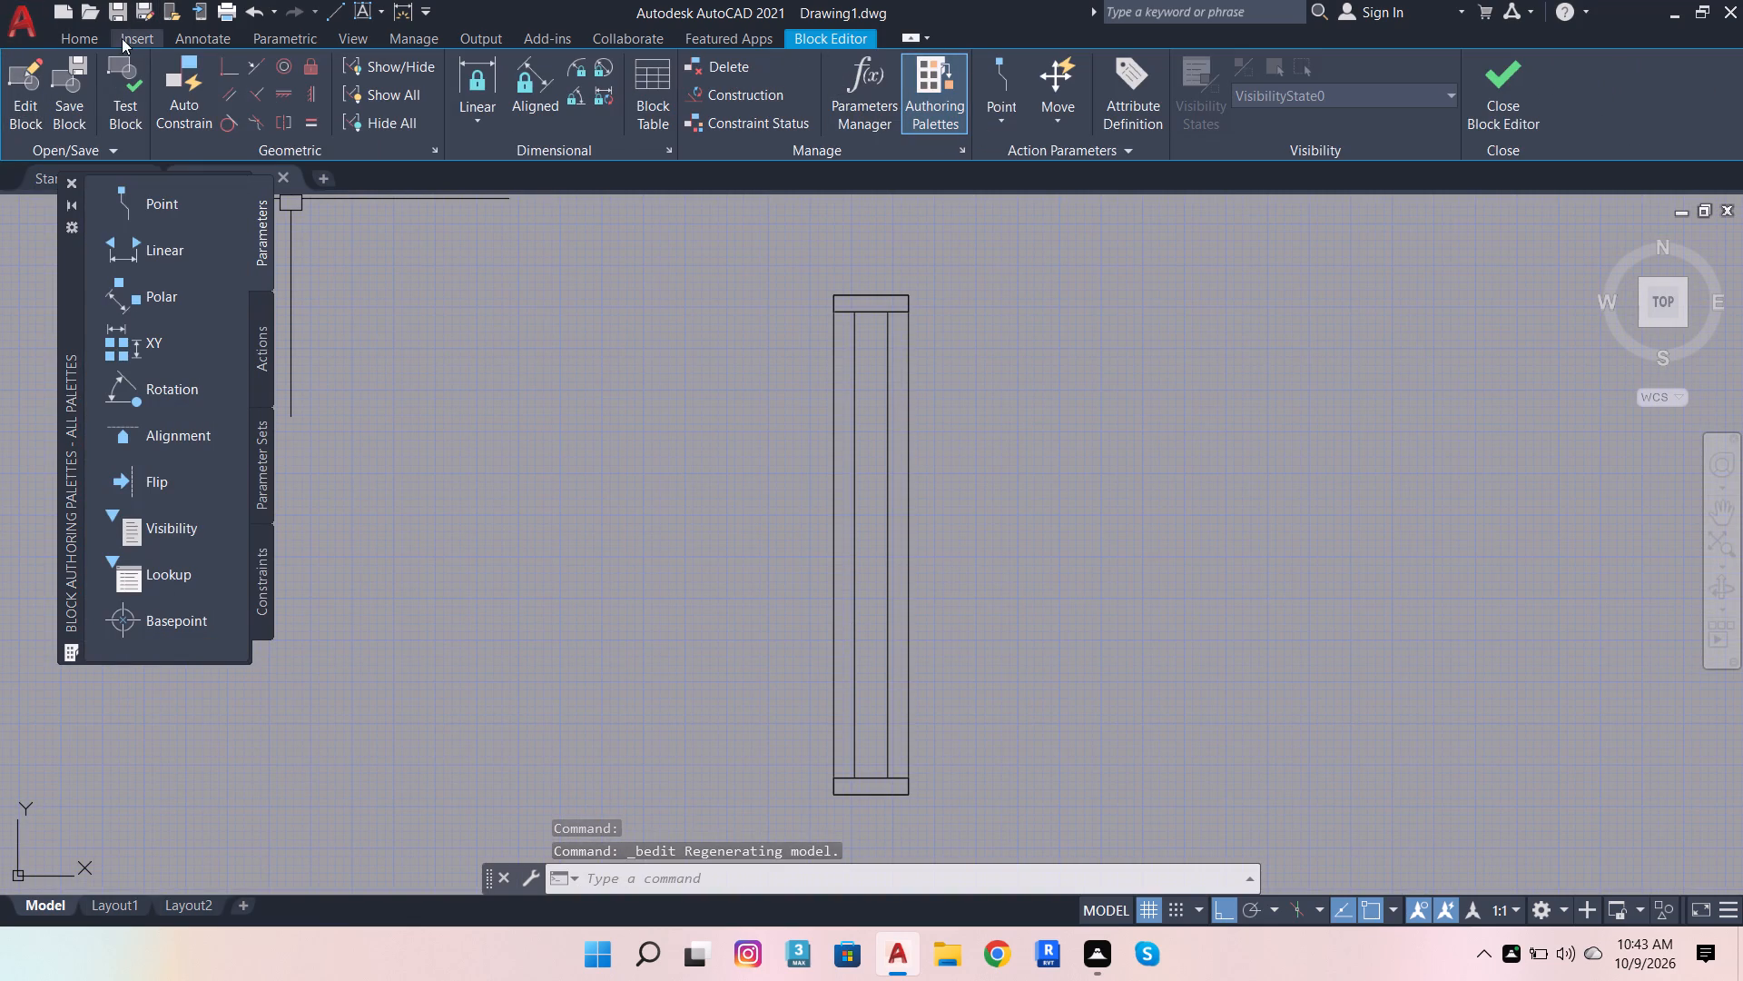
Assign all the geometry inside the frame block to Layer1 and clear the selection.
click(86, 43)
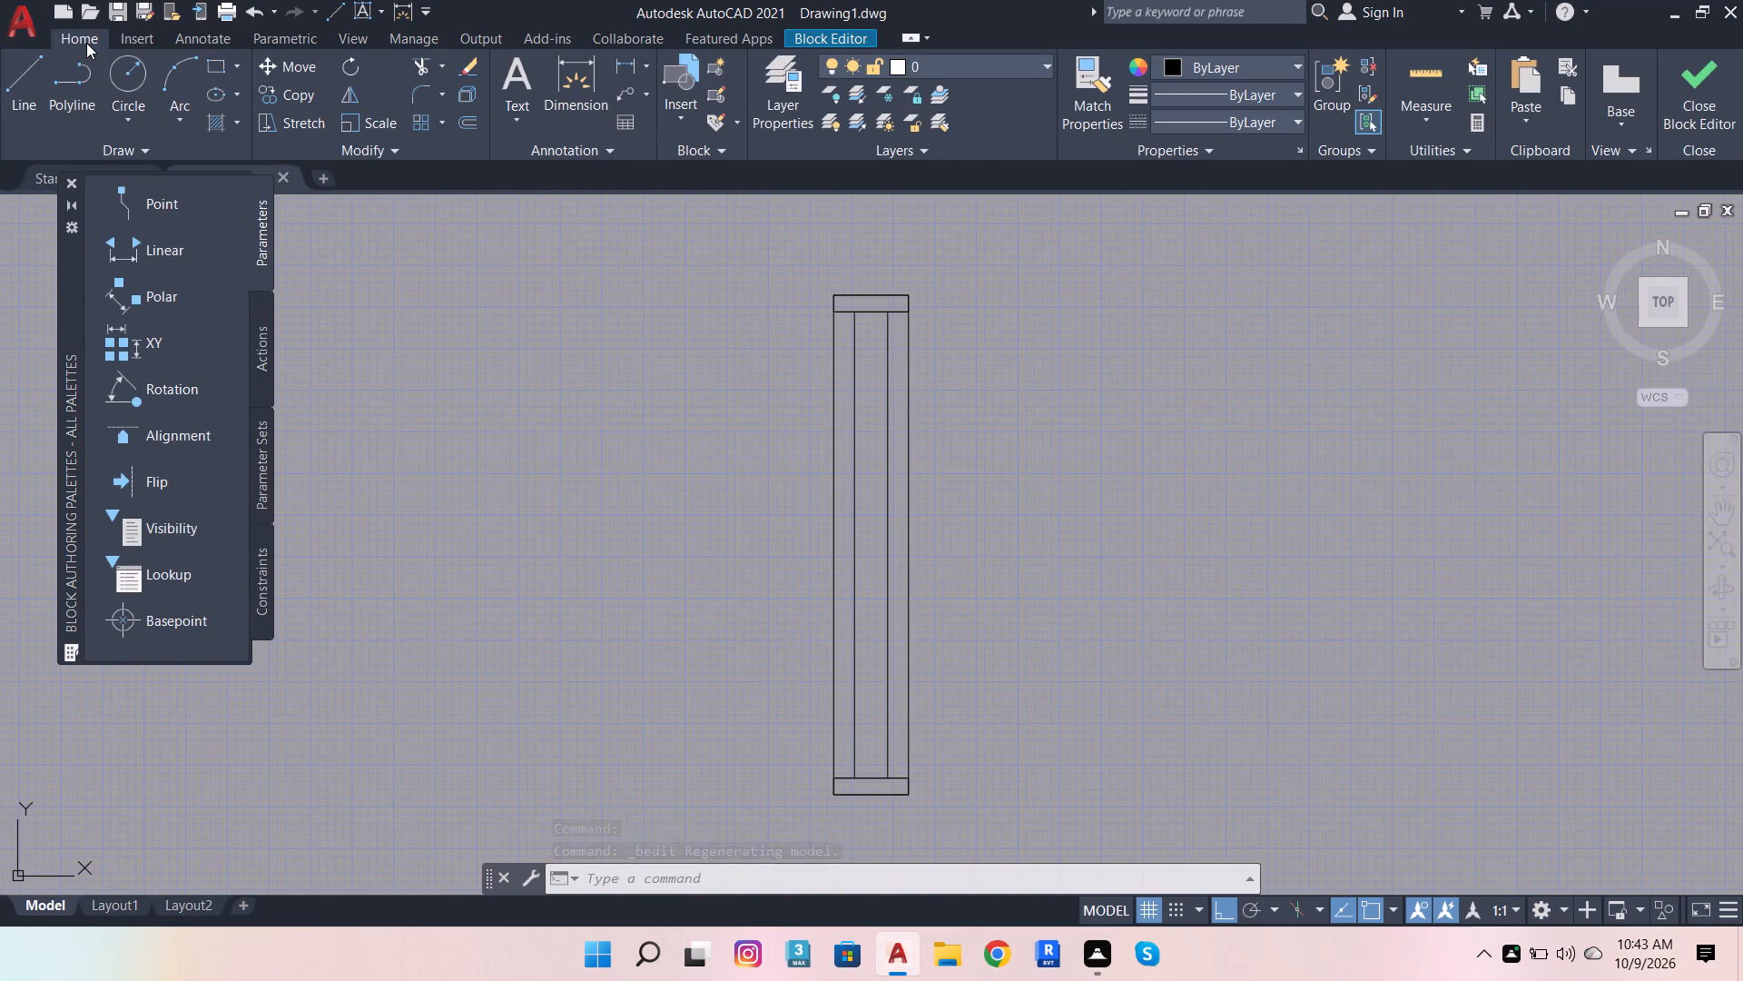
click(688, 255)
click(991, 827)
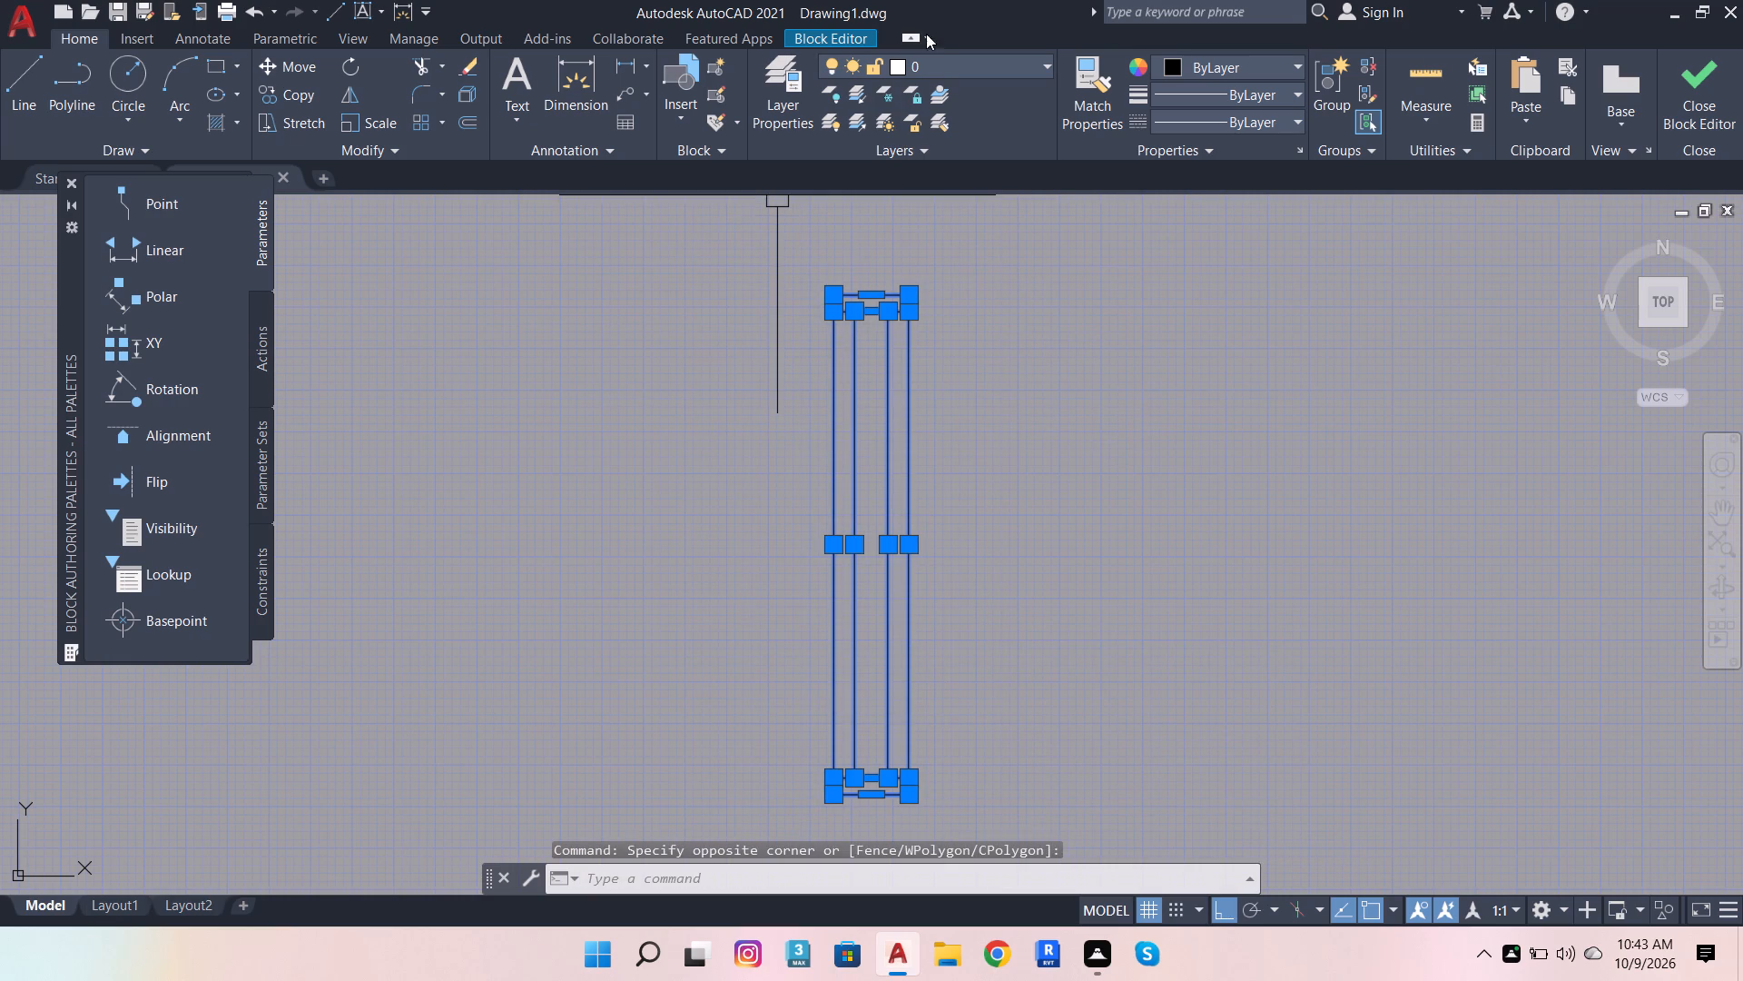
click(933, 59)
click(953, 141)
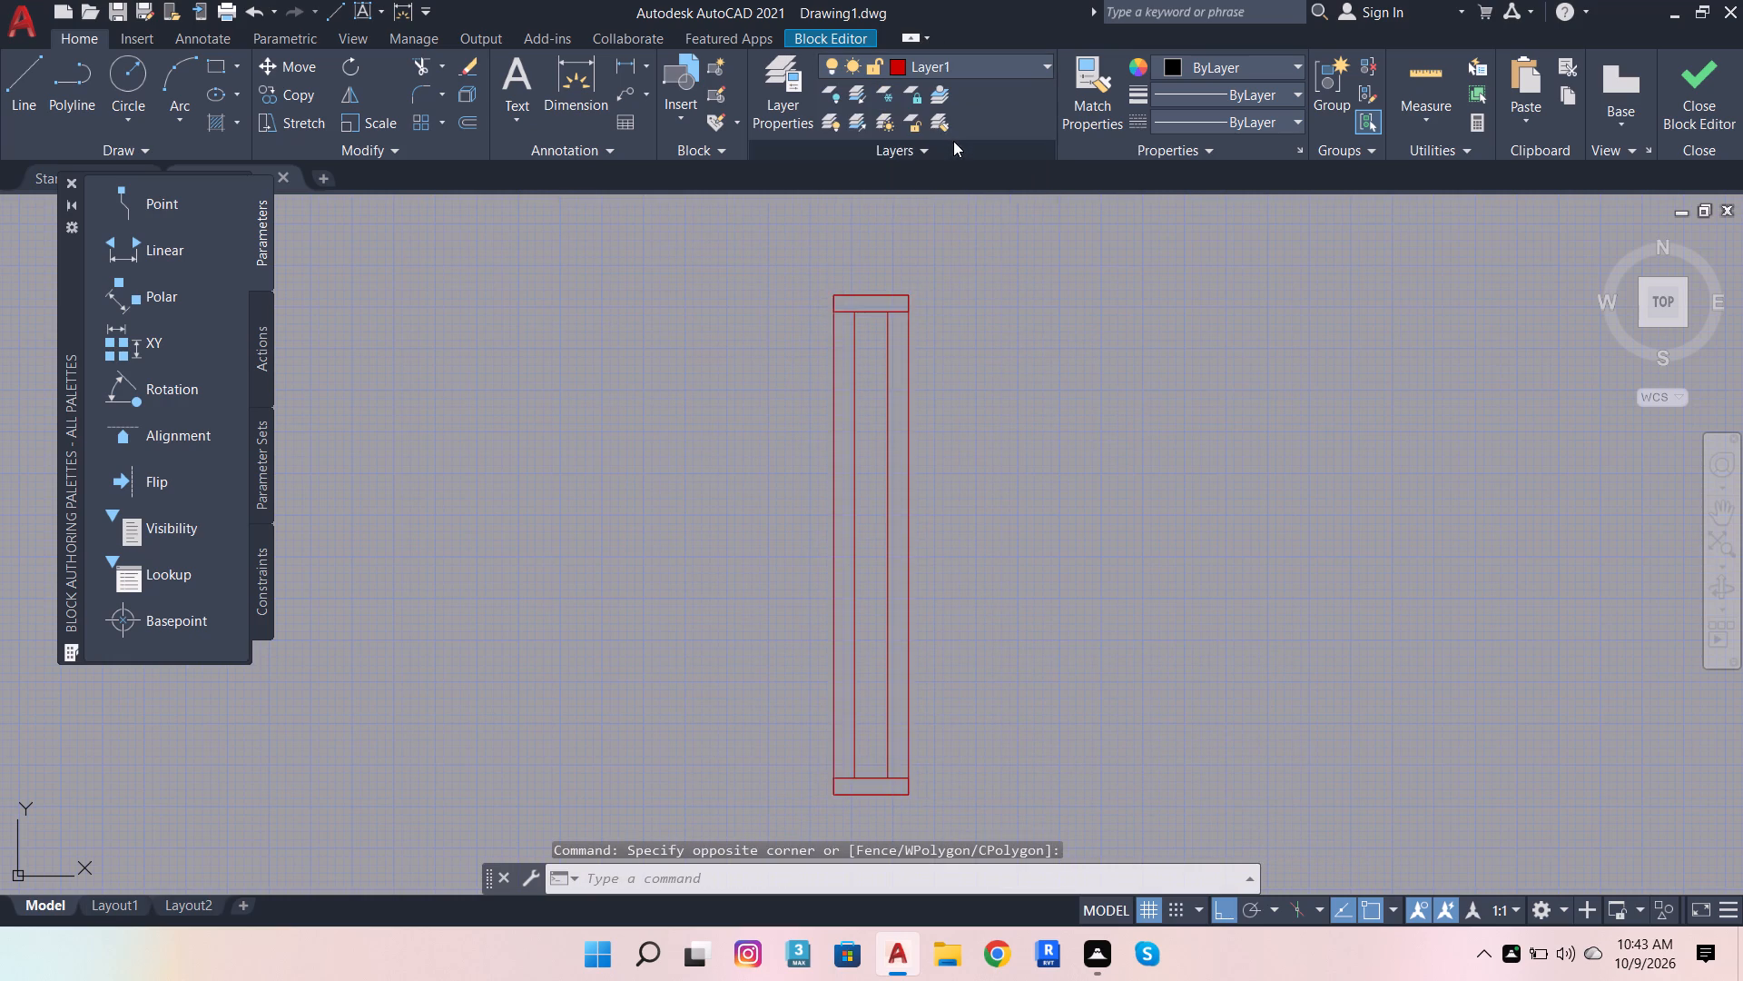
click(1013, 309)
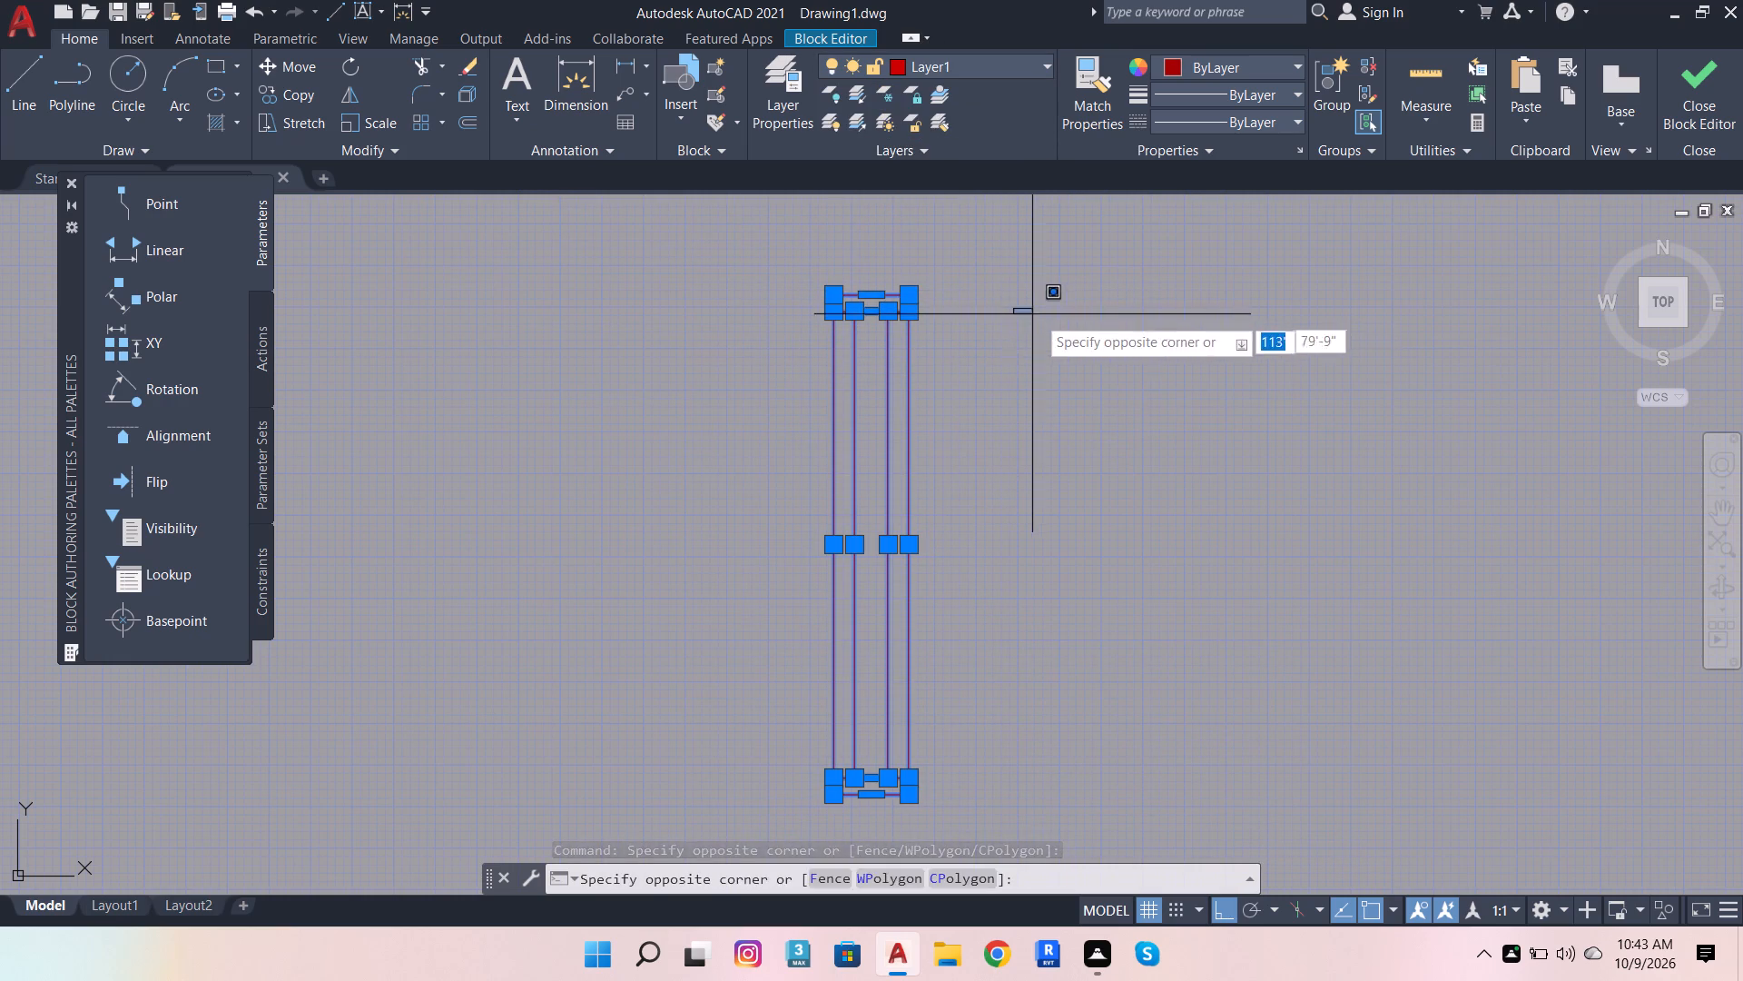
key(space)
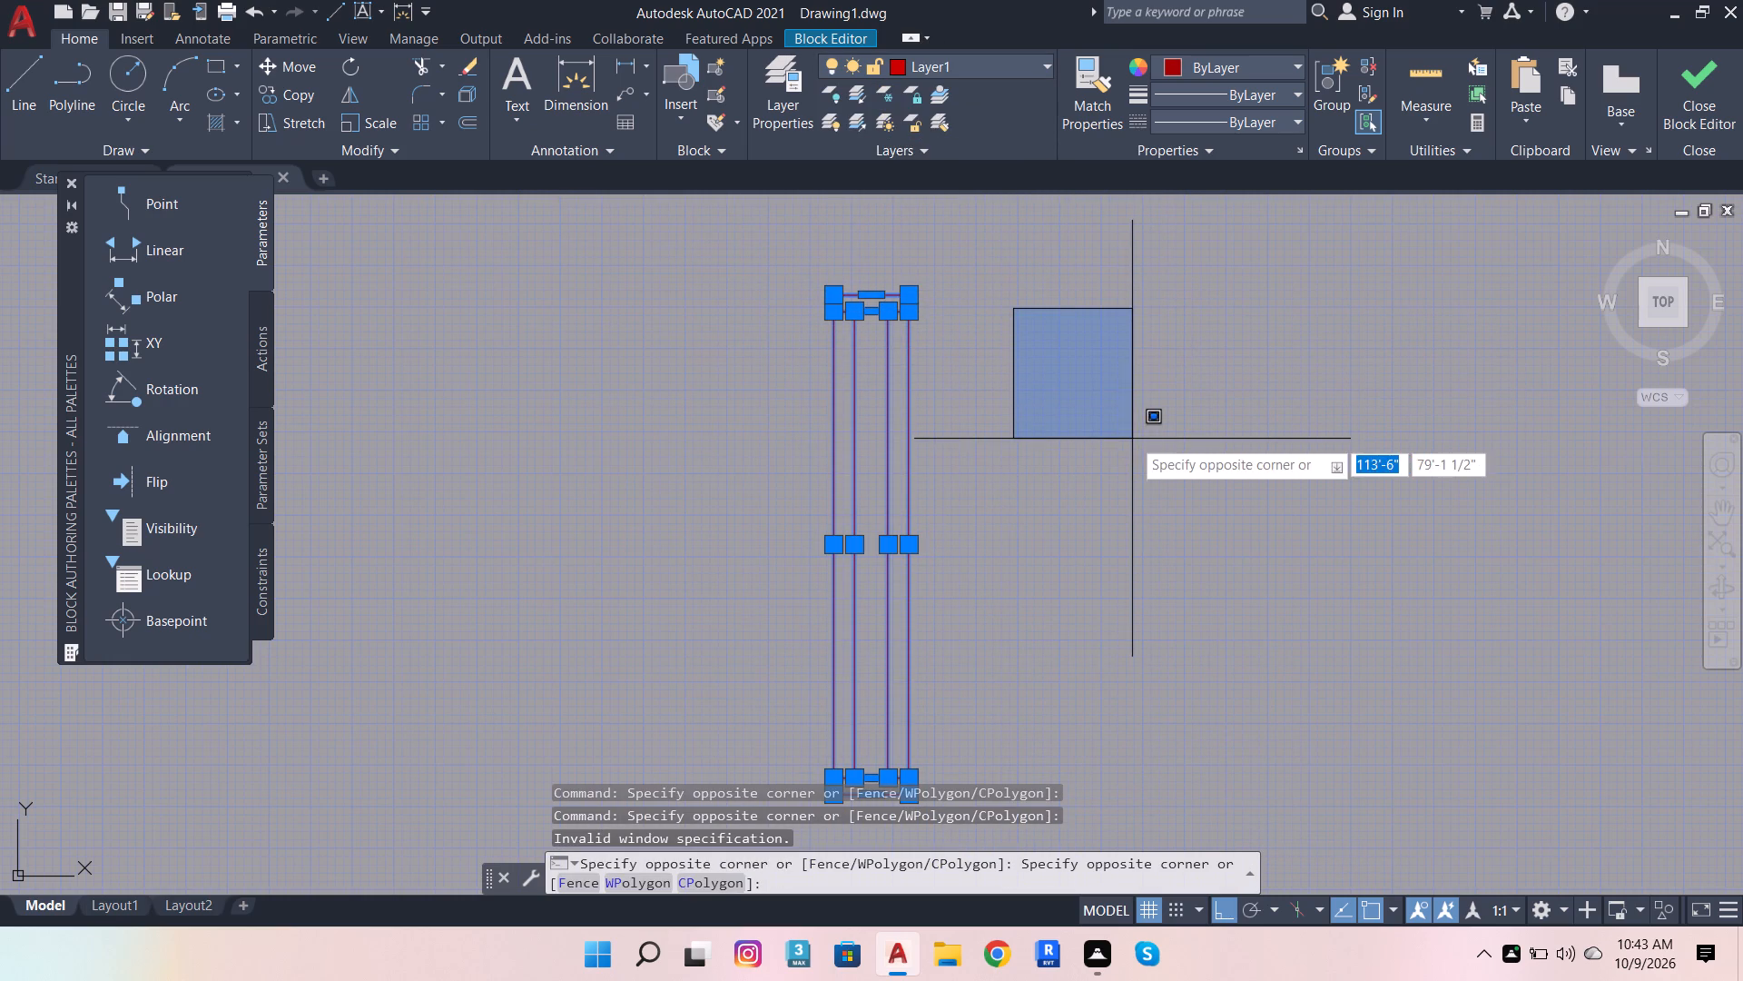
key(Escape)
click(1093, 509)
key(space)
key(space)
key(space)
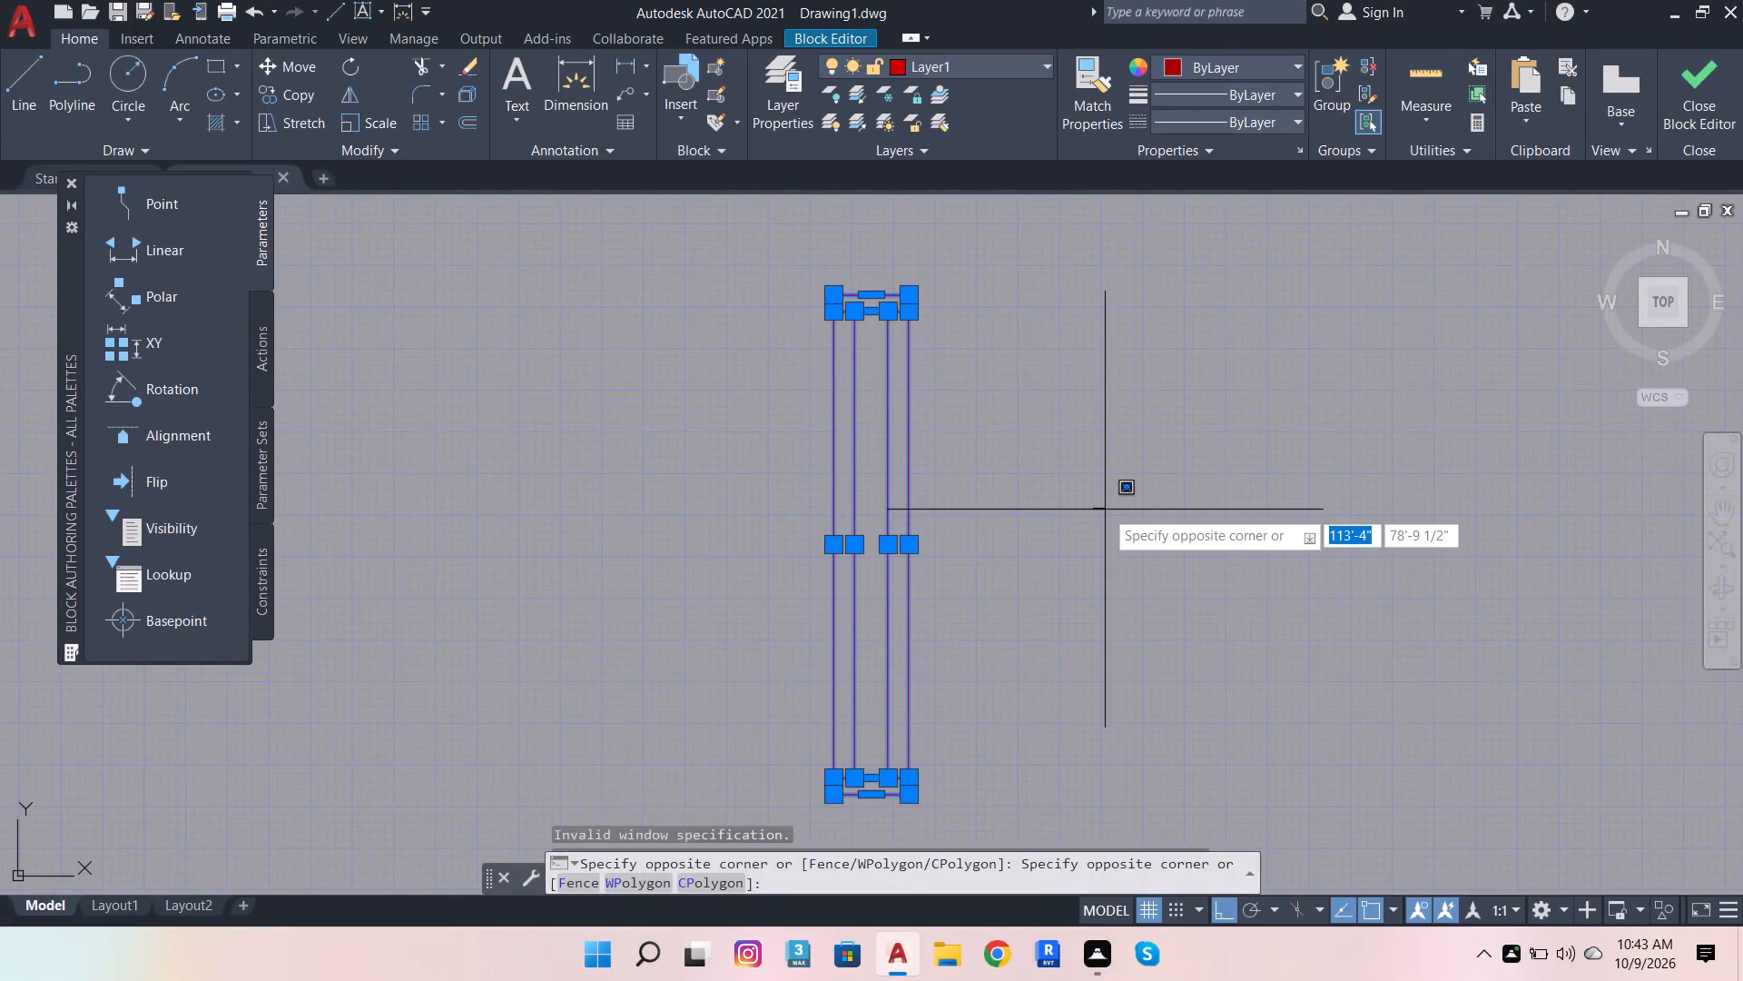
key(Escape)
key(Escape)
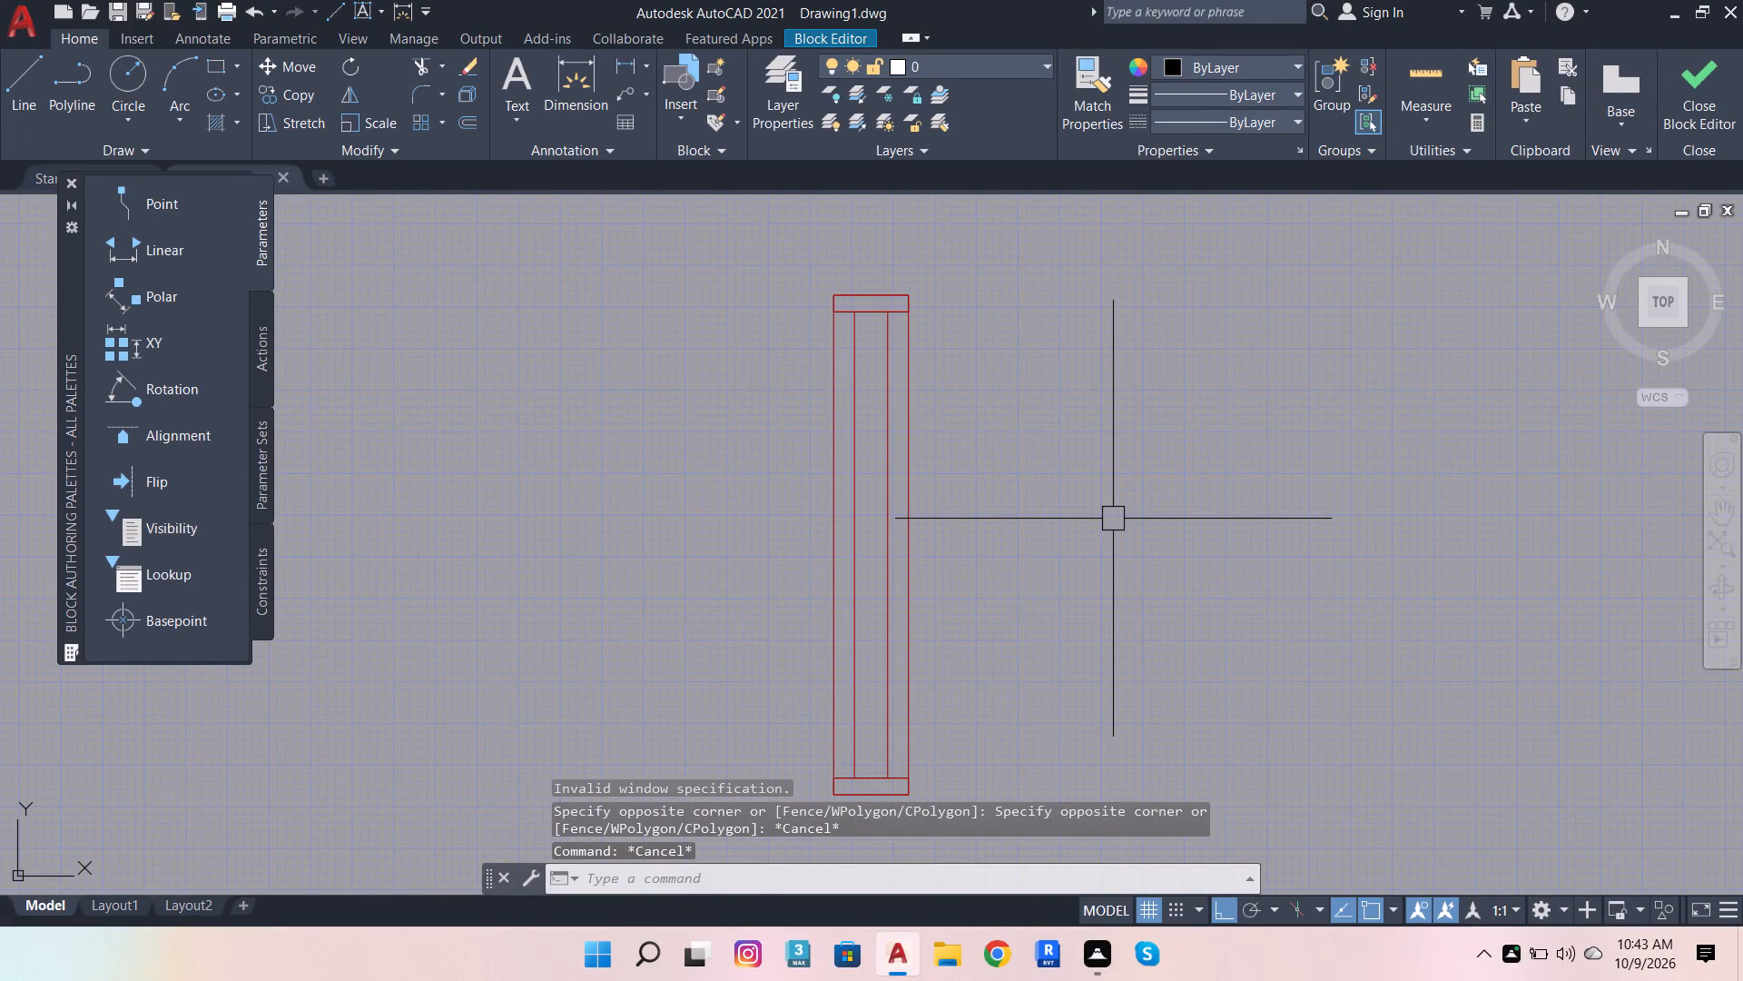
Move the rectangle over the frame's upper end strip to the Defpoints layer and clear the selection.
scroll(867, 197, up, 3)
scroll(871, 269, down, 2)
scroll(914, 434, up, 3)
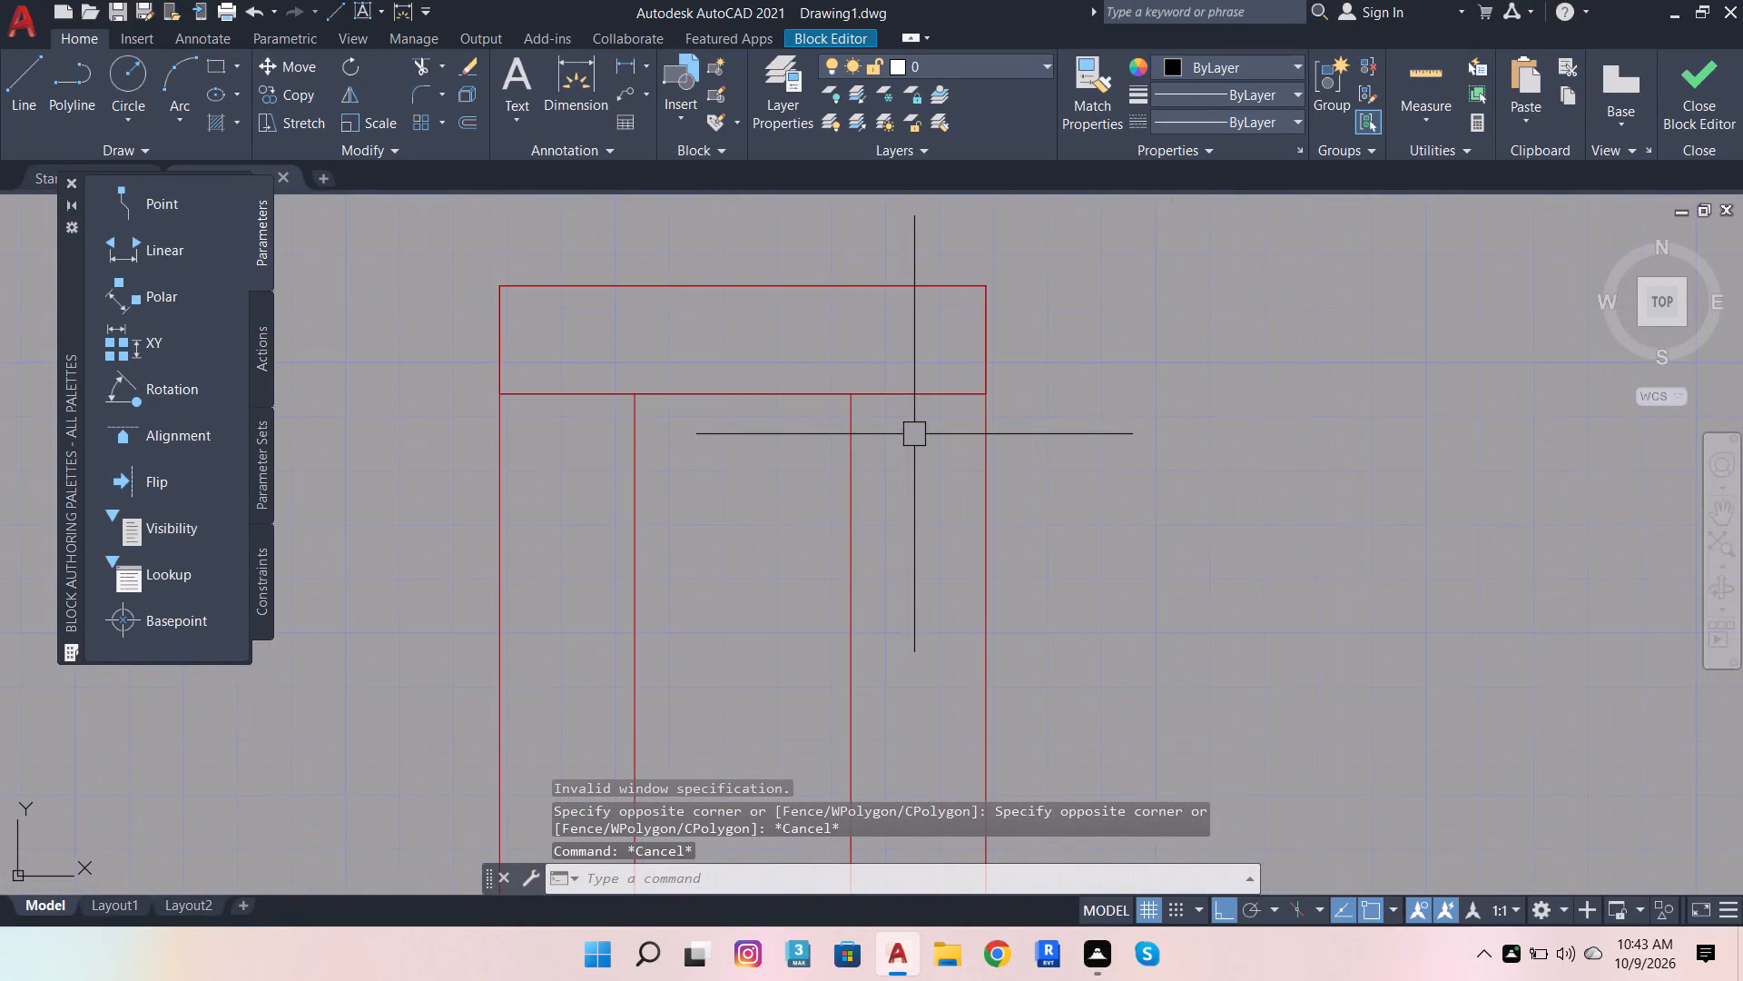
click(917, 382)
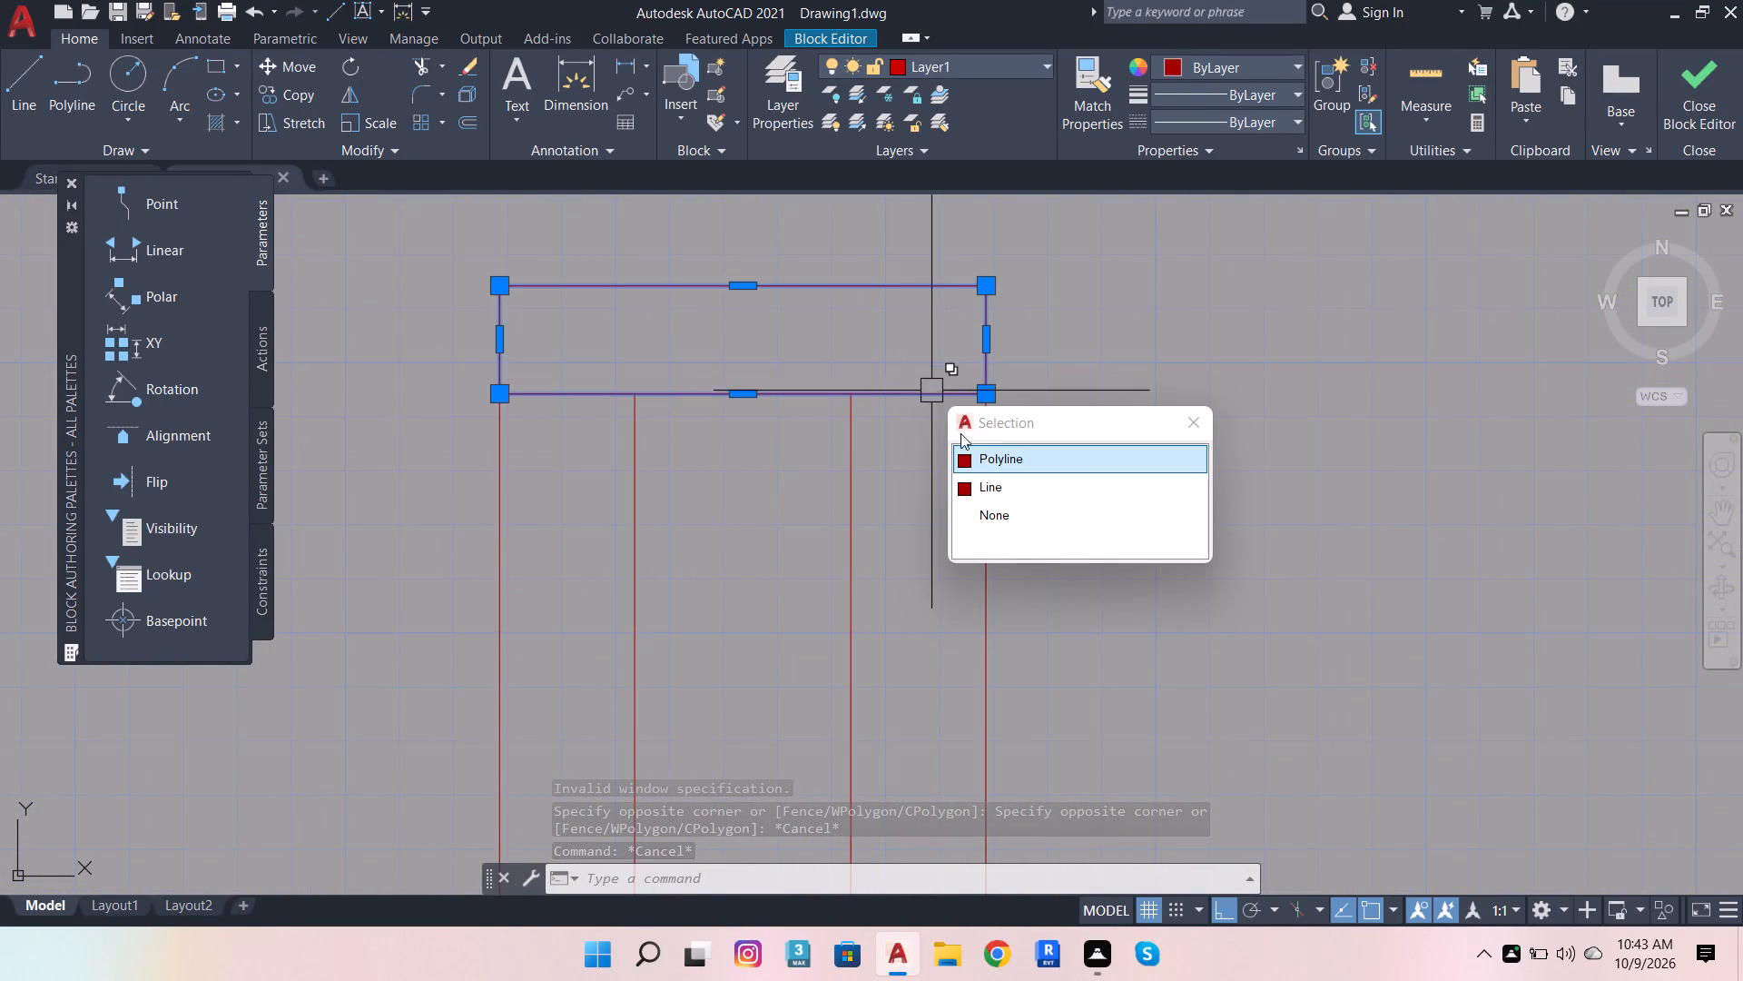
click(1009, 457)
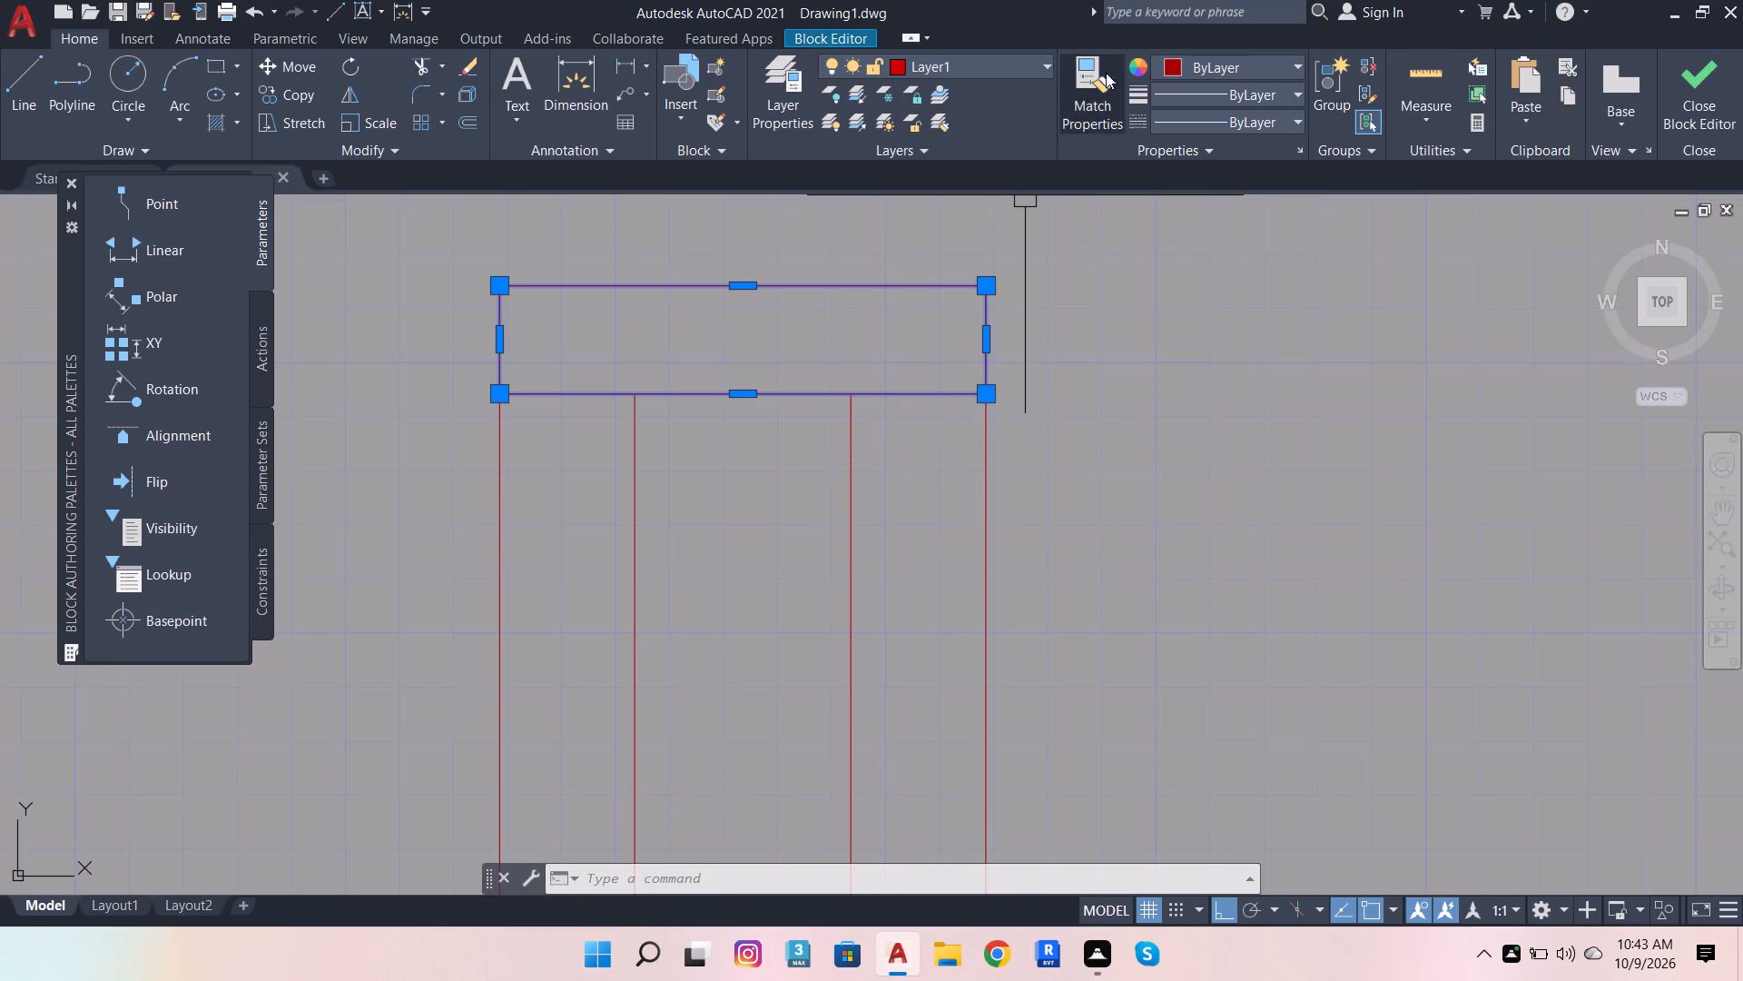
click(1006, 69)
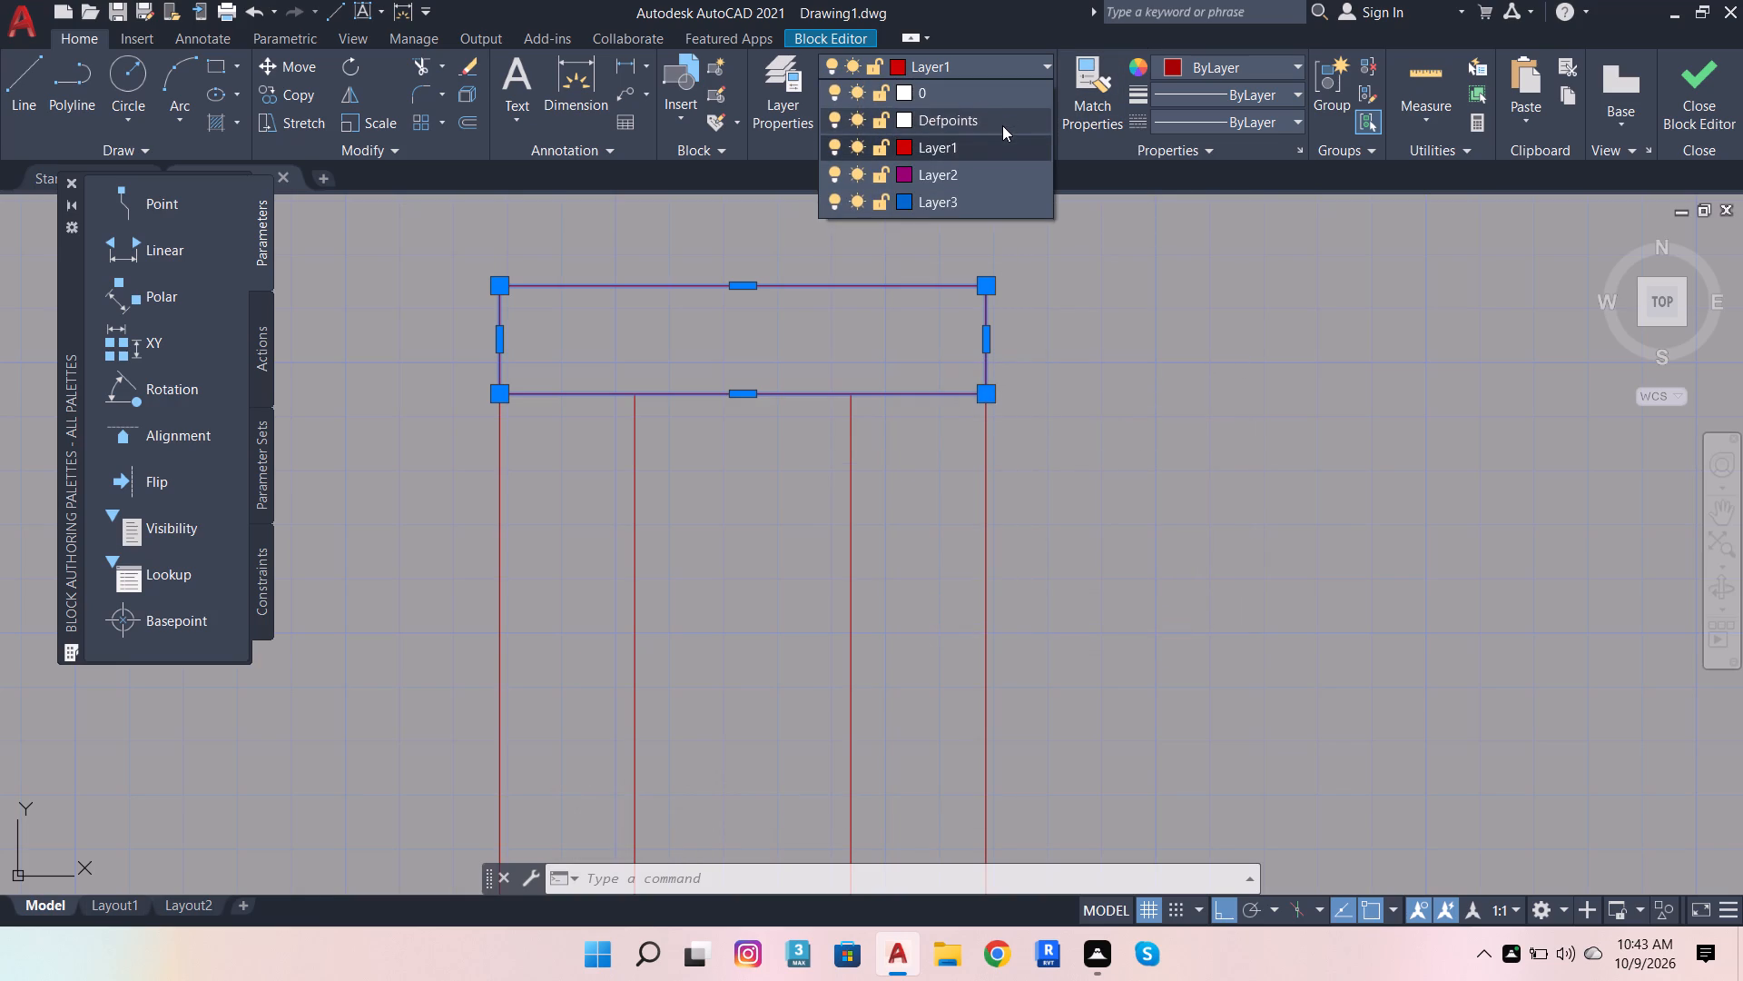
click(1002, 125)
scroll(974, 280, down, 4)
key(space)
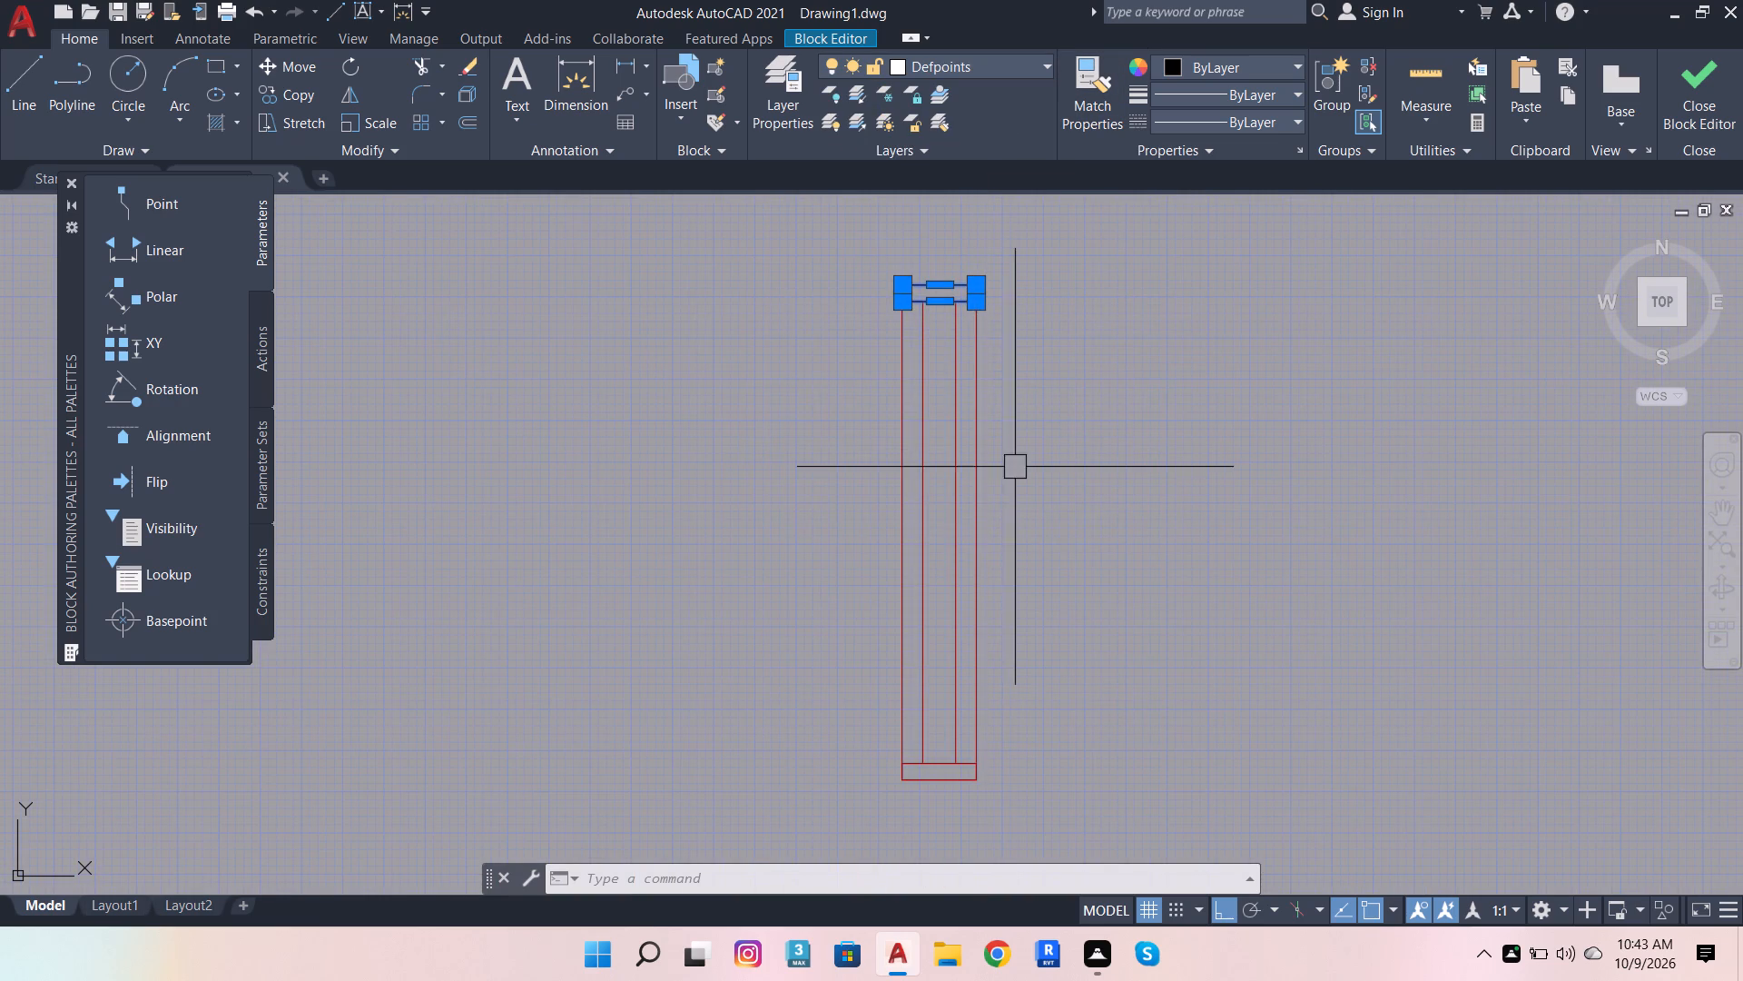
scroll(1046, 301, up, 2)
click(1043, 296)
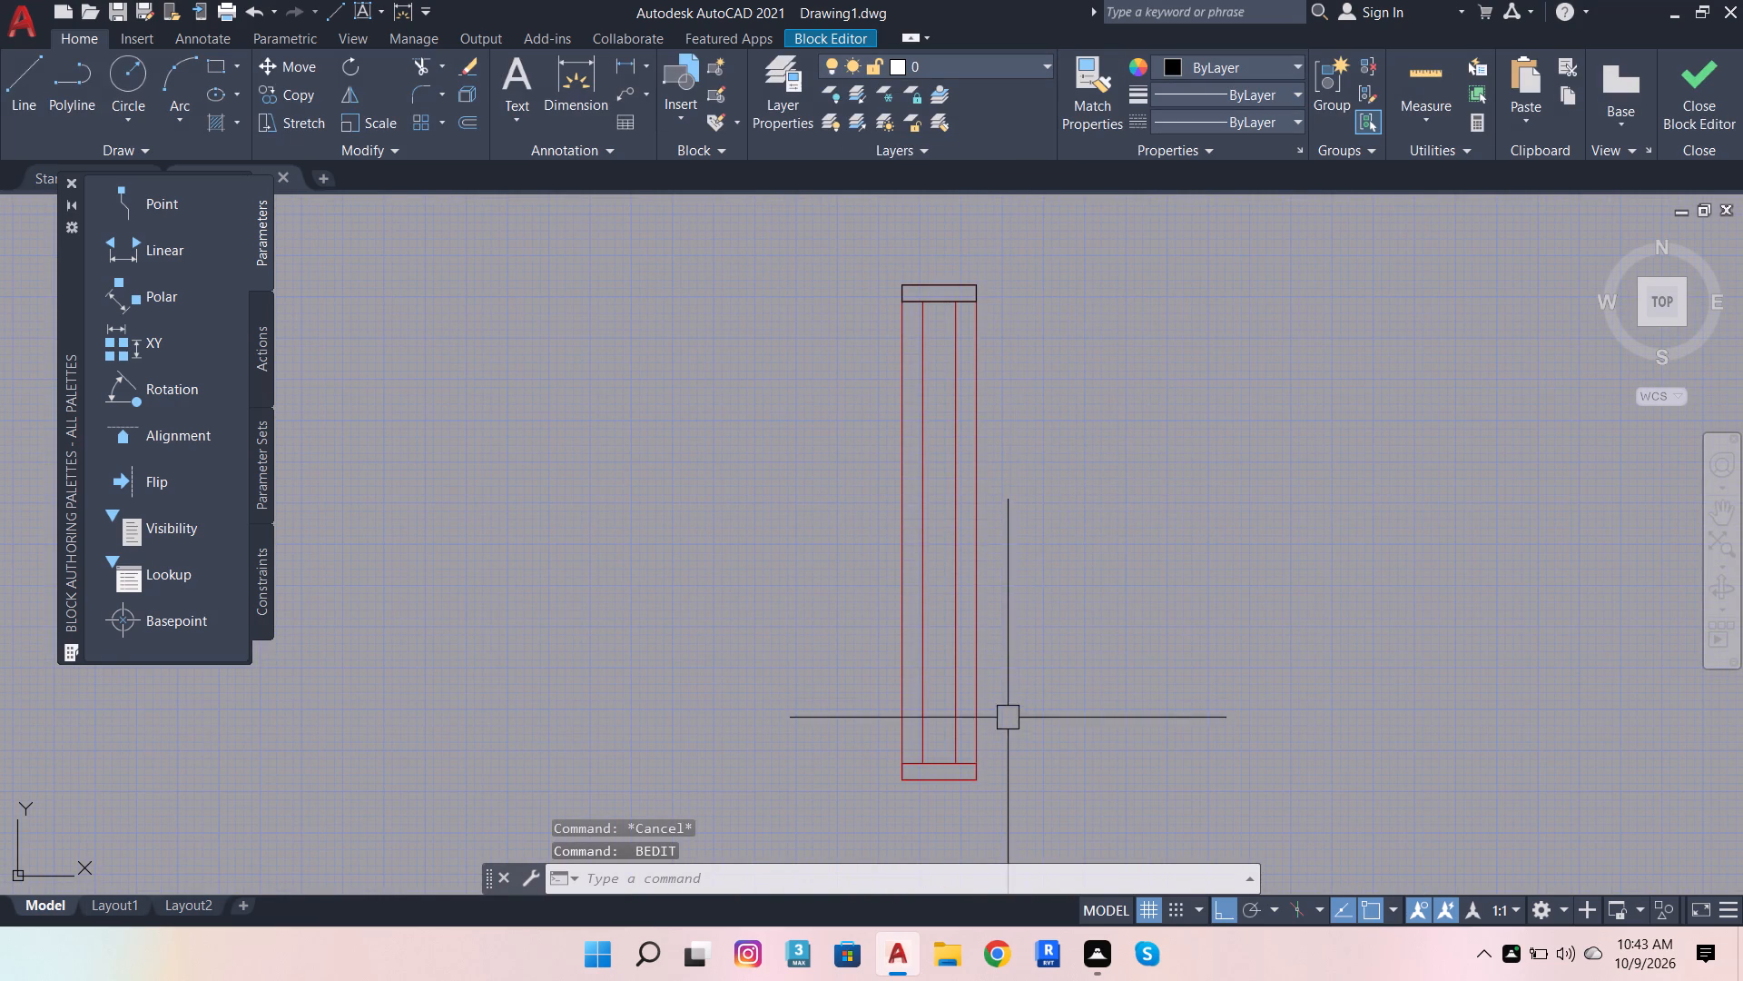
Move the rectangle over the frame's lower end strip to the Defpoints layer.
scroll(977, 782, up, 4)
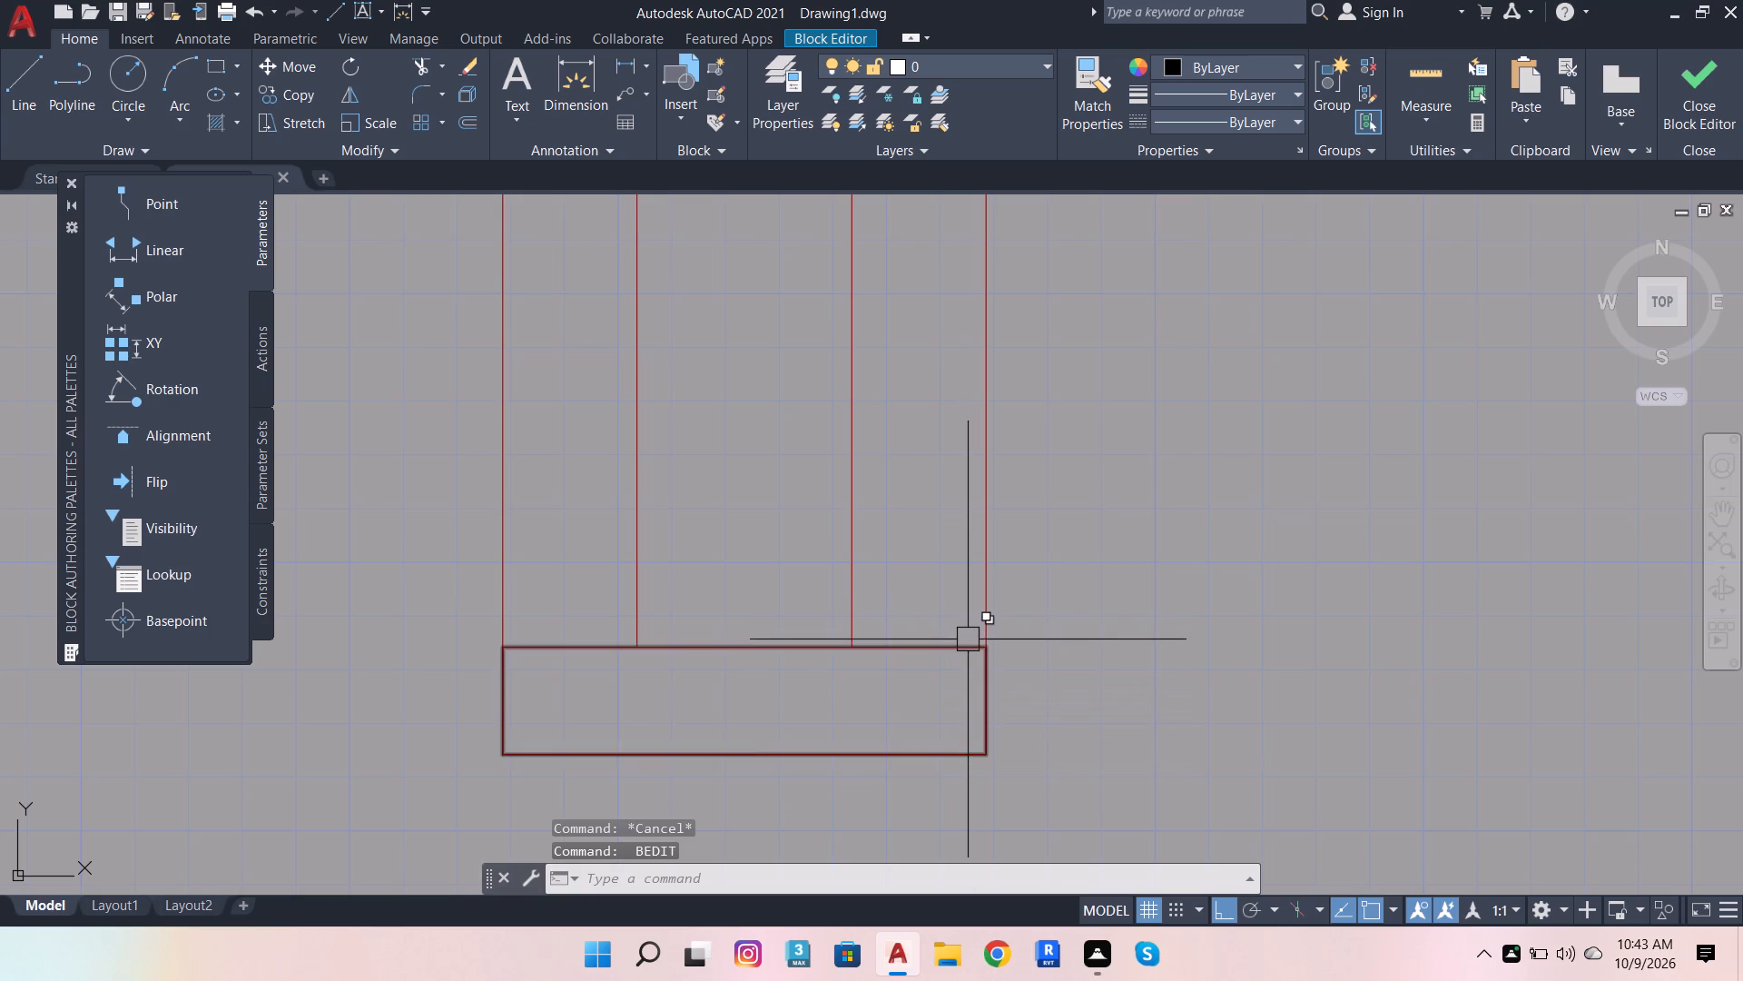
click(968, 639)
click(1060, 708)
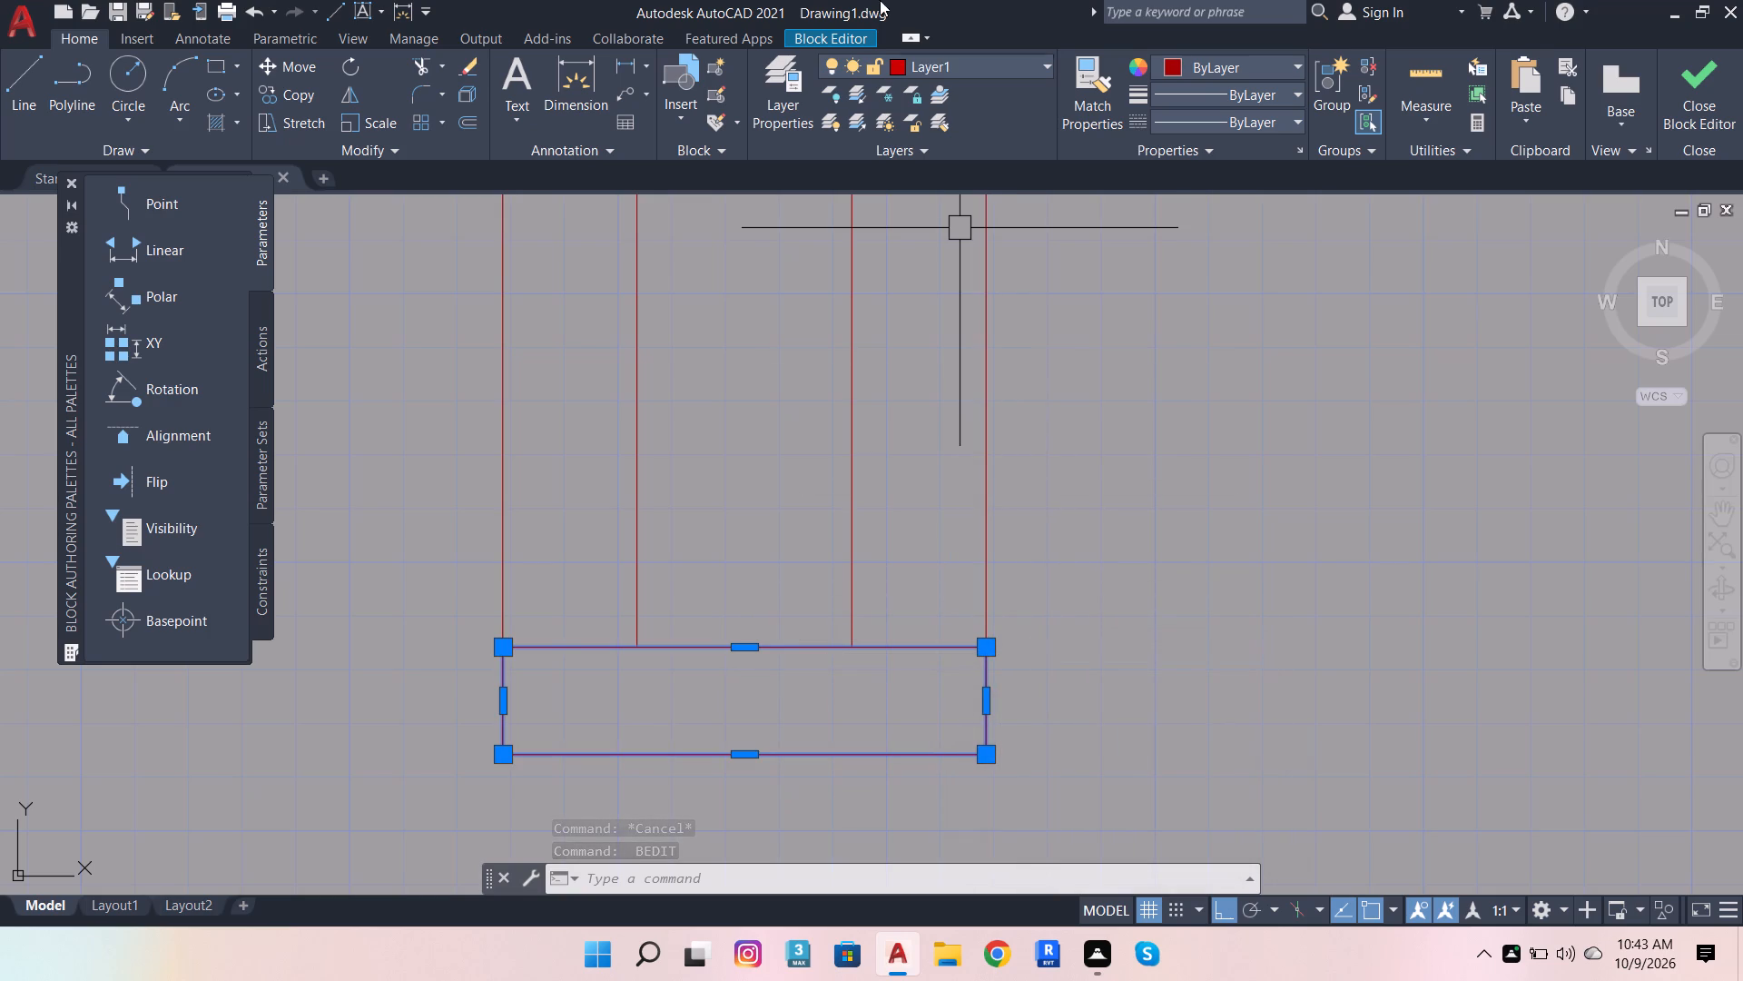
click(904, 70)
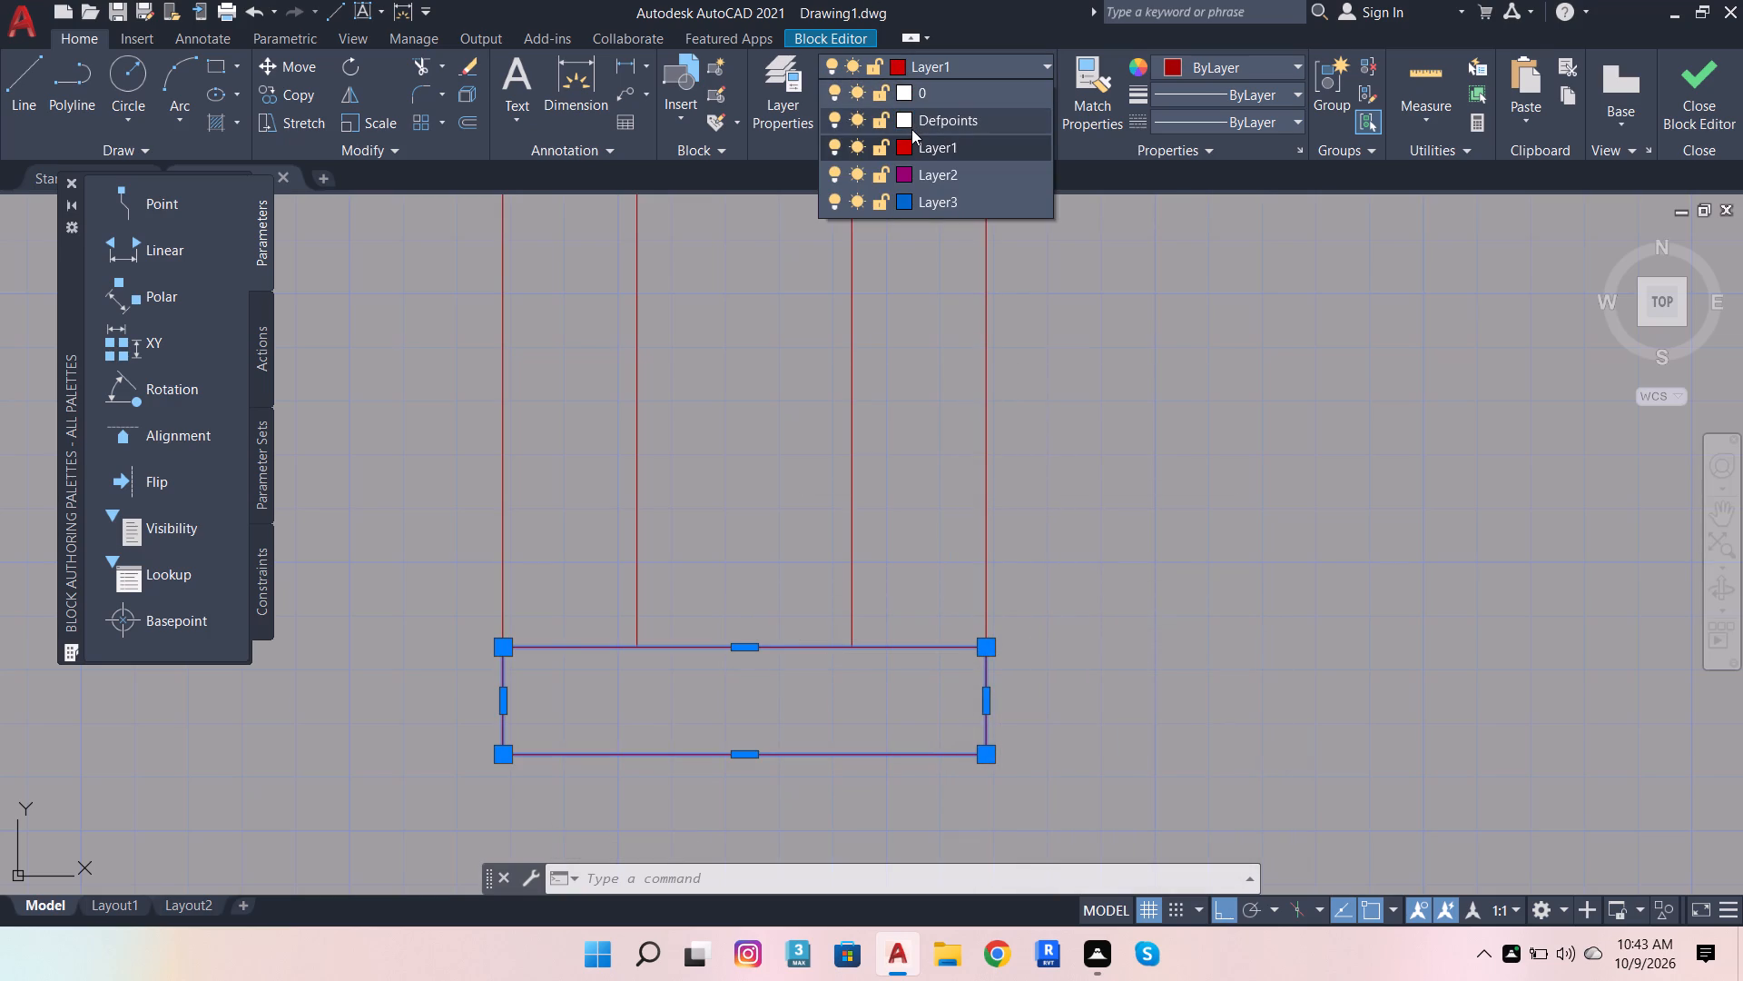
click(912, 129)
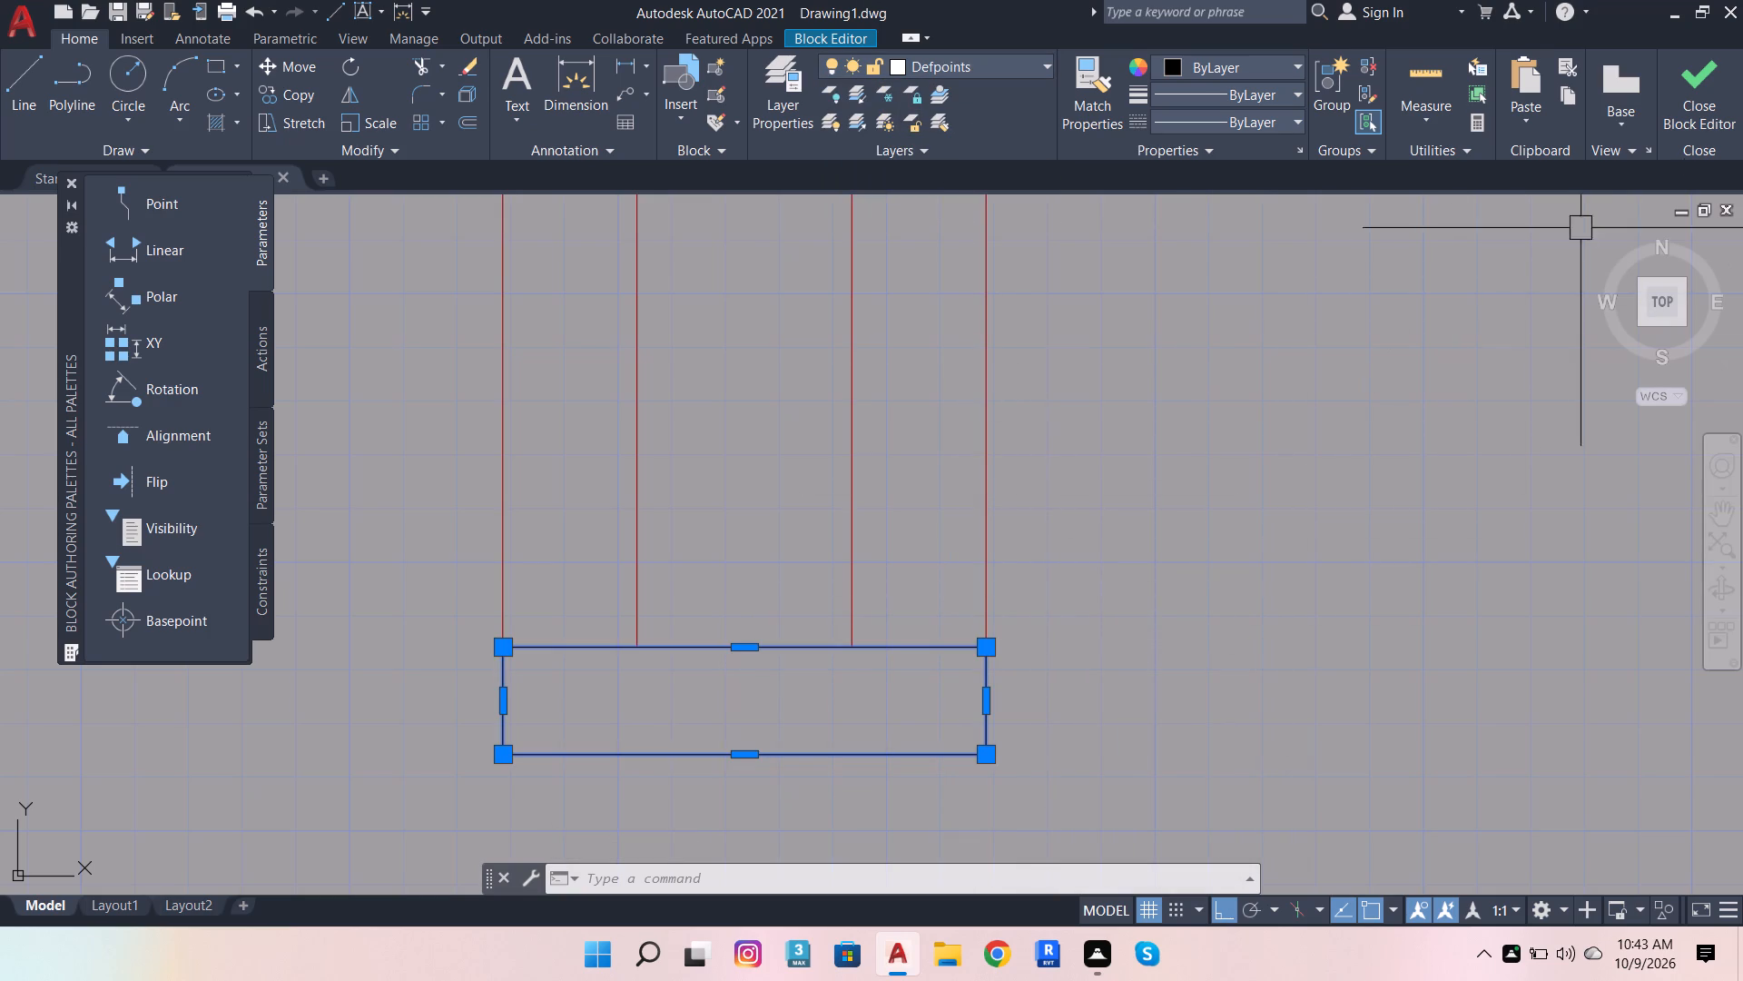
Close the Block Editor and save the changes to the bndfnhhj block.
click(1718, 92)
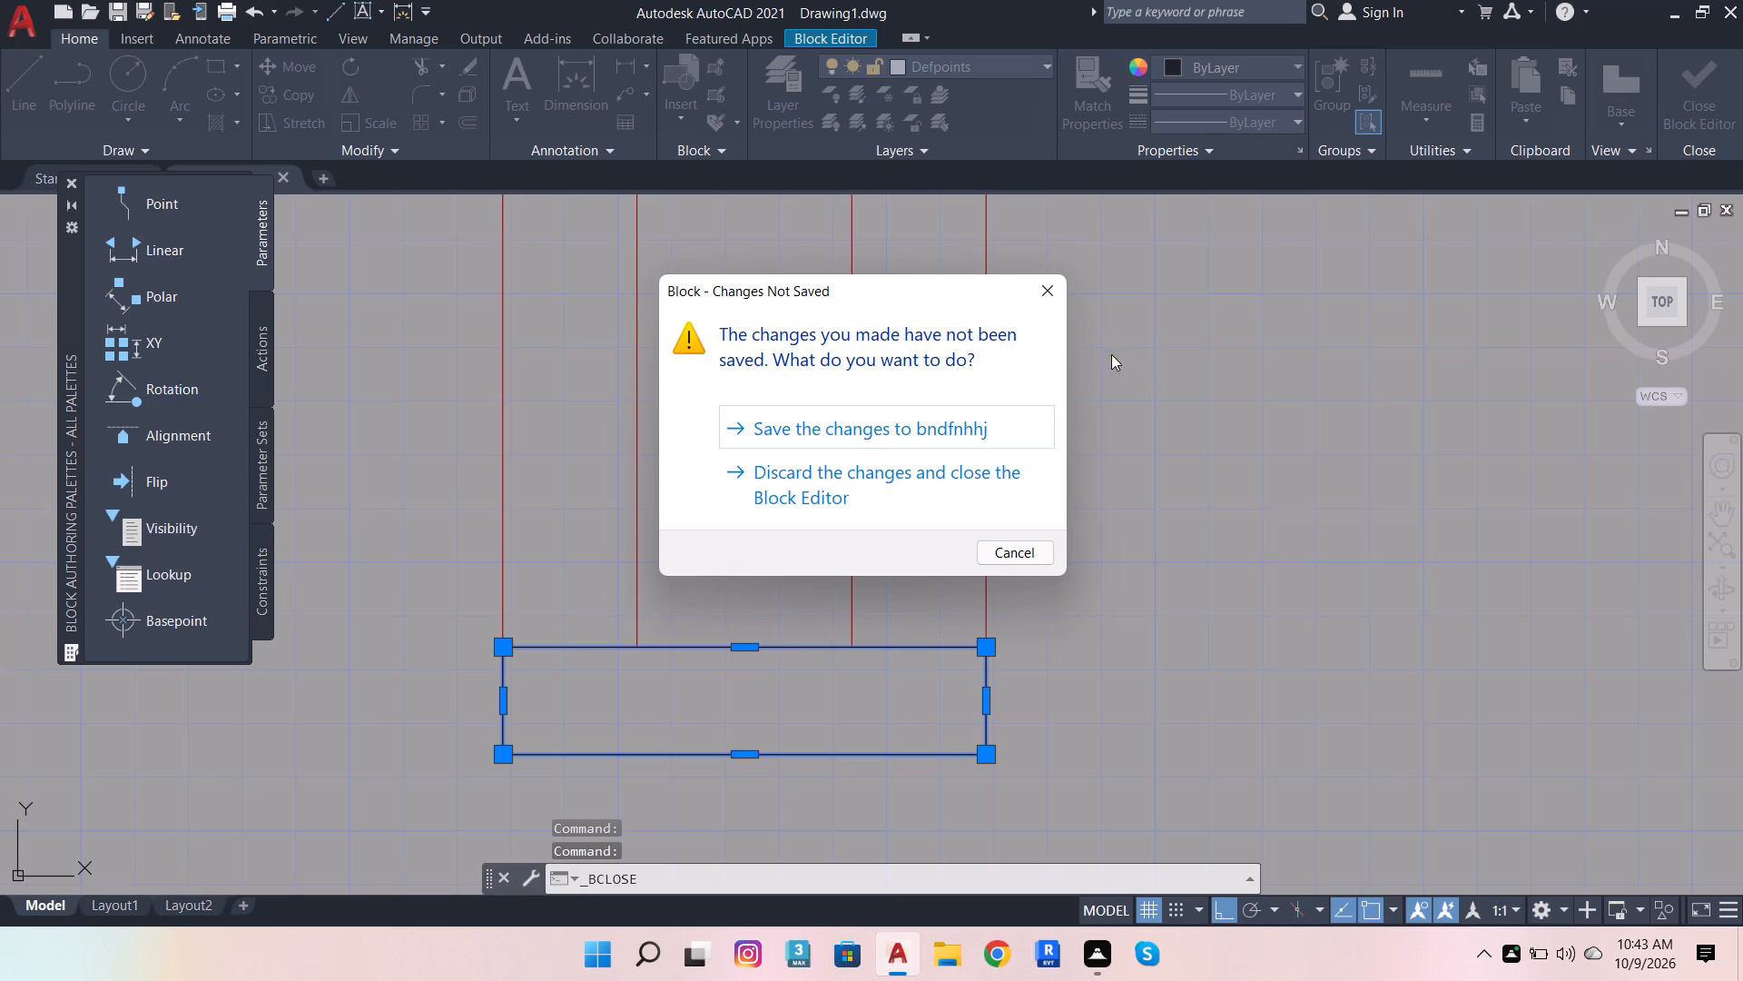
click(961, 430)
scroll(1078, 583, down, 4)
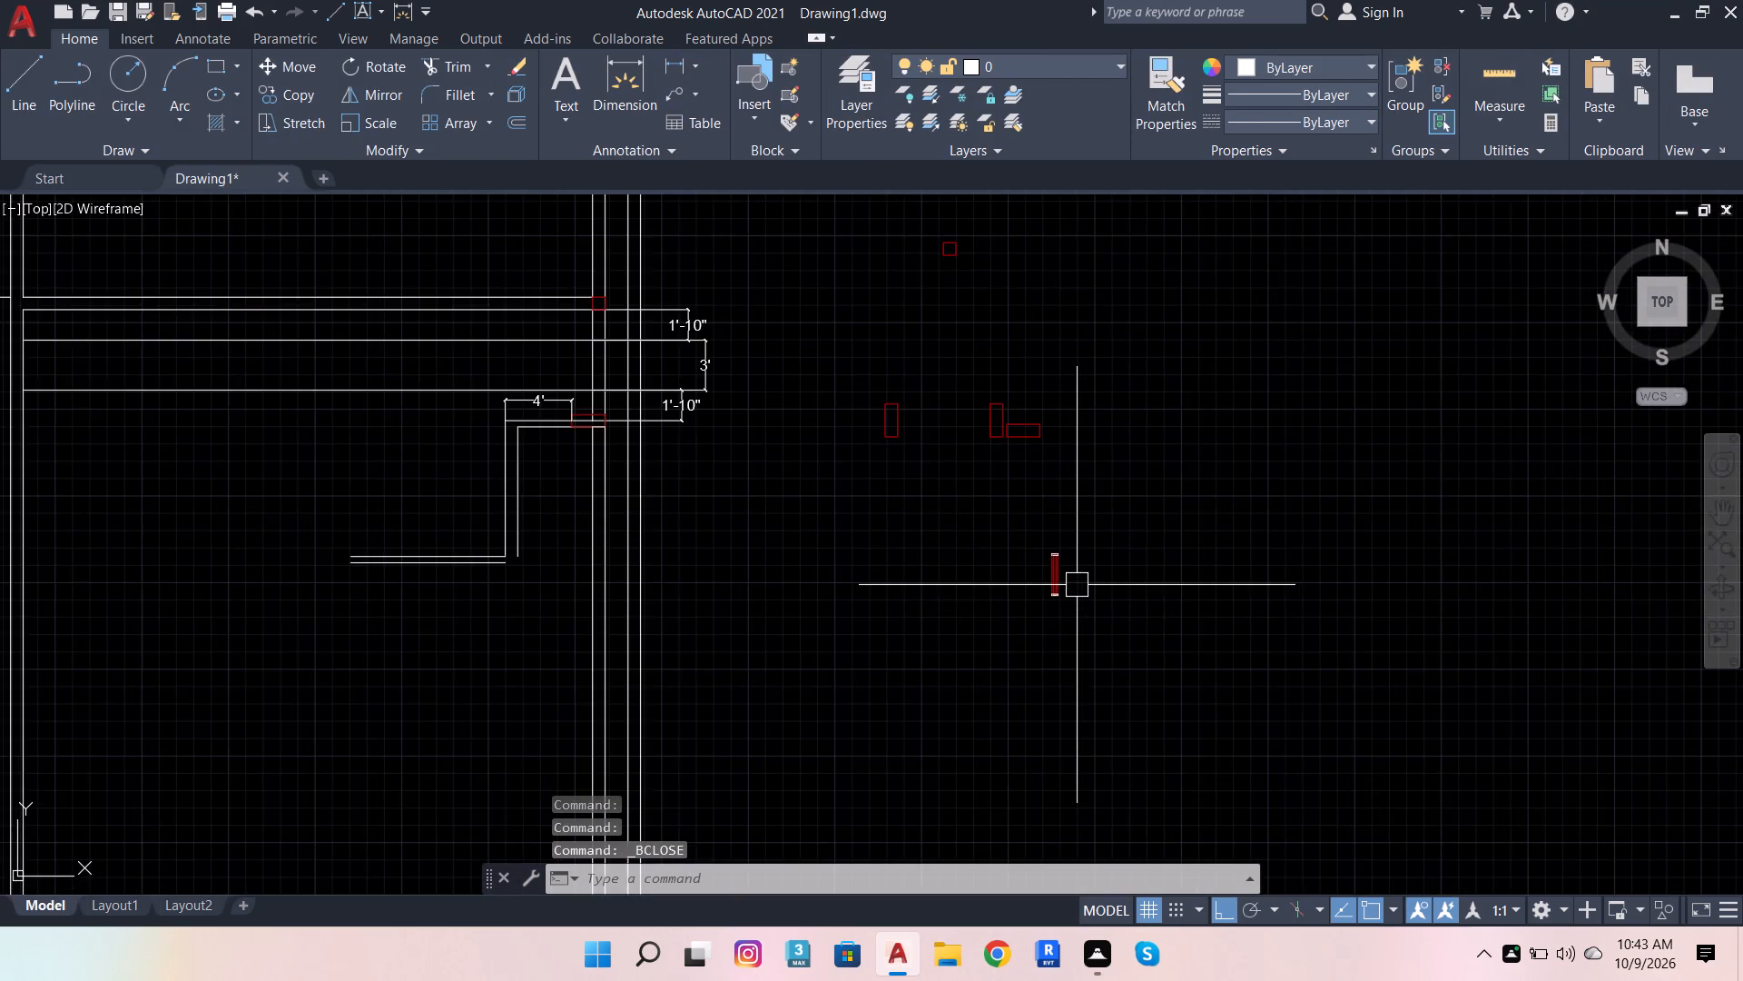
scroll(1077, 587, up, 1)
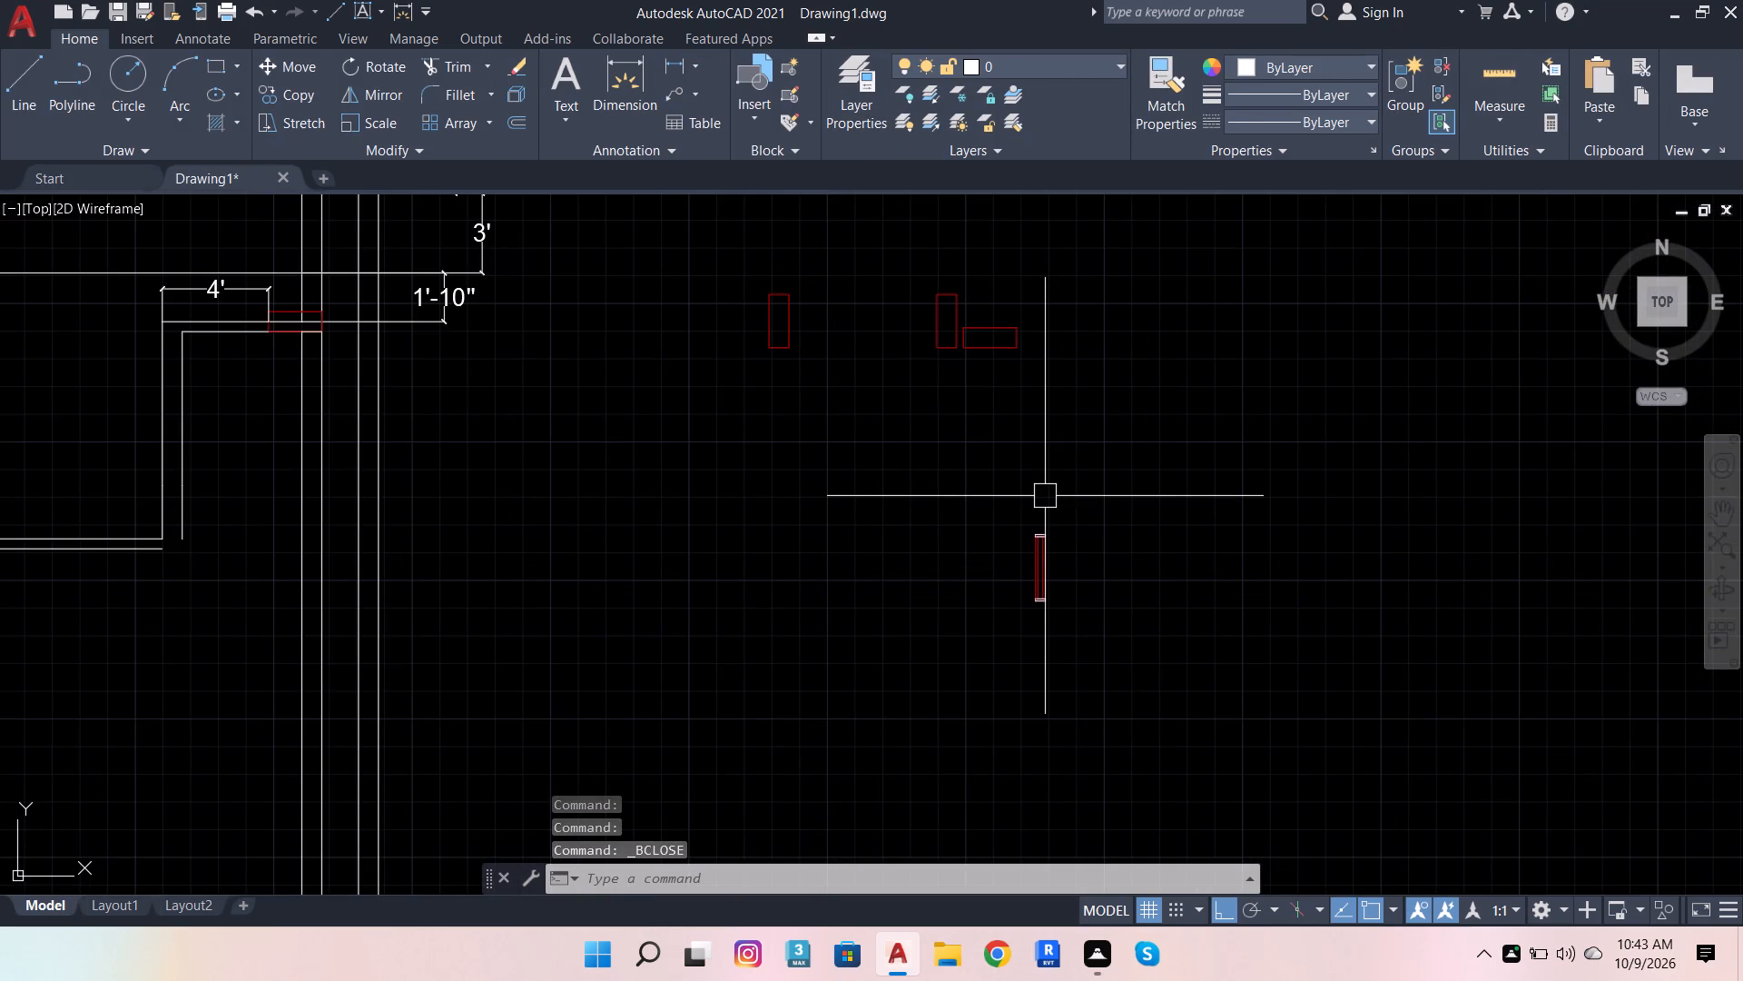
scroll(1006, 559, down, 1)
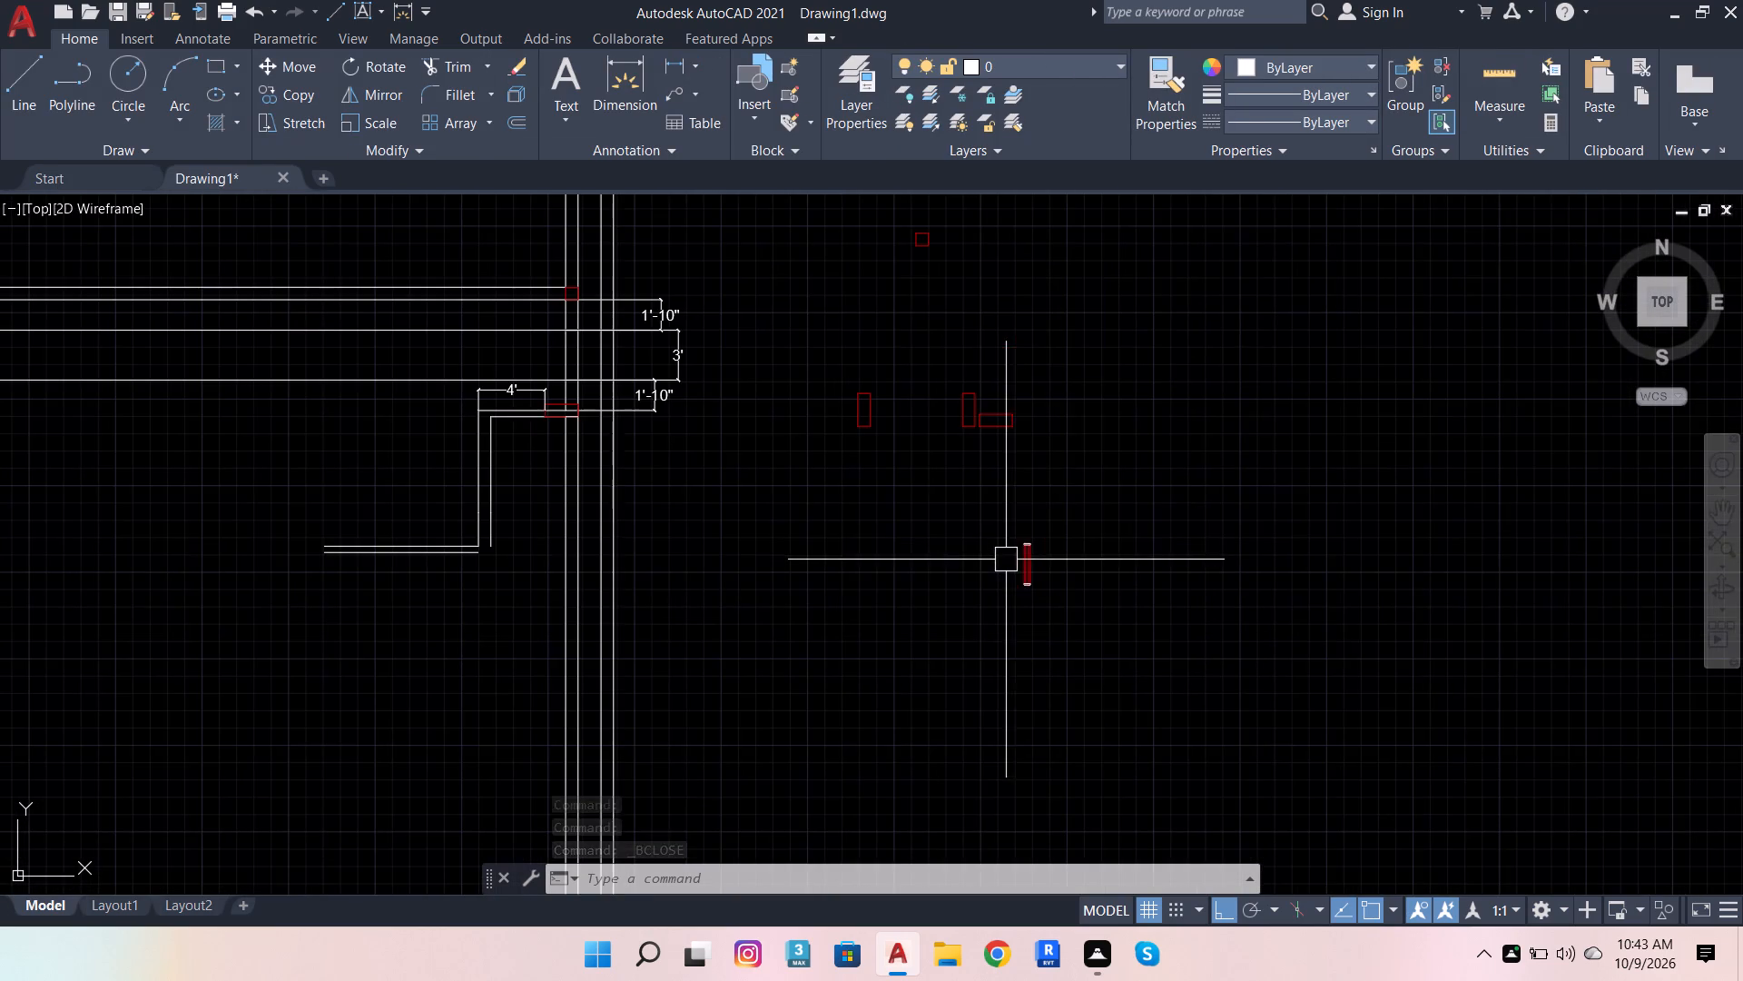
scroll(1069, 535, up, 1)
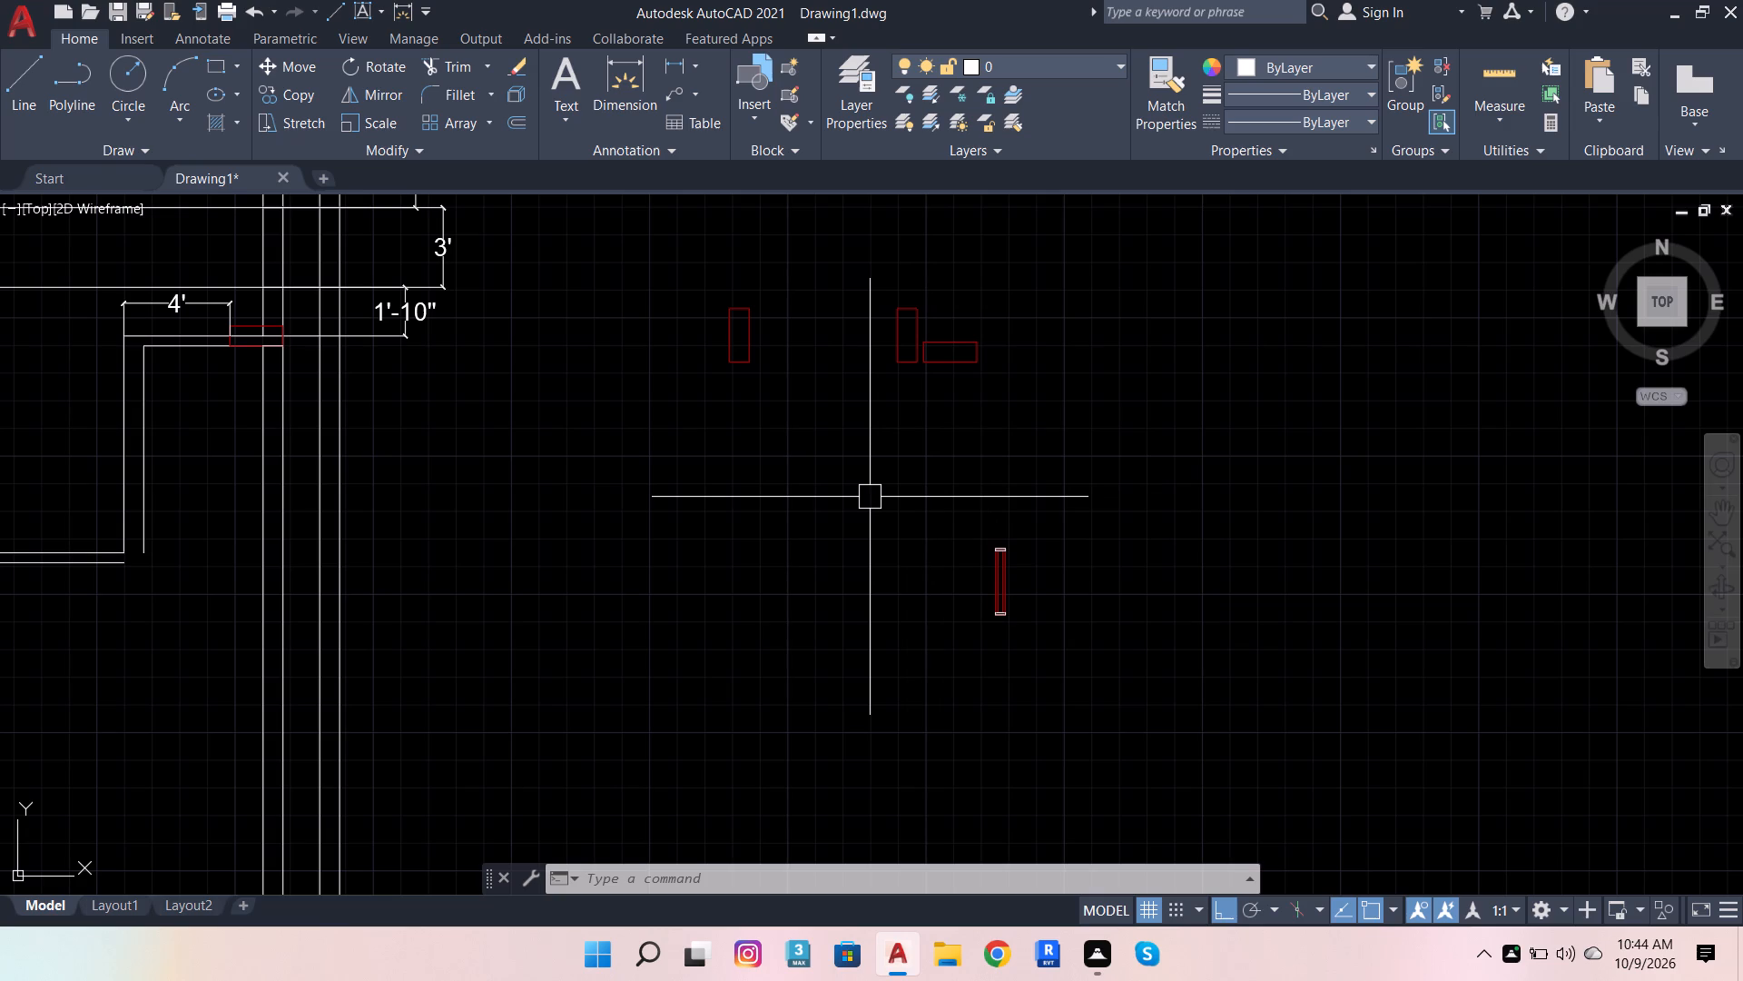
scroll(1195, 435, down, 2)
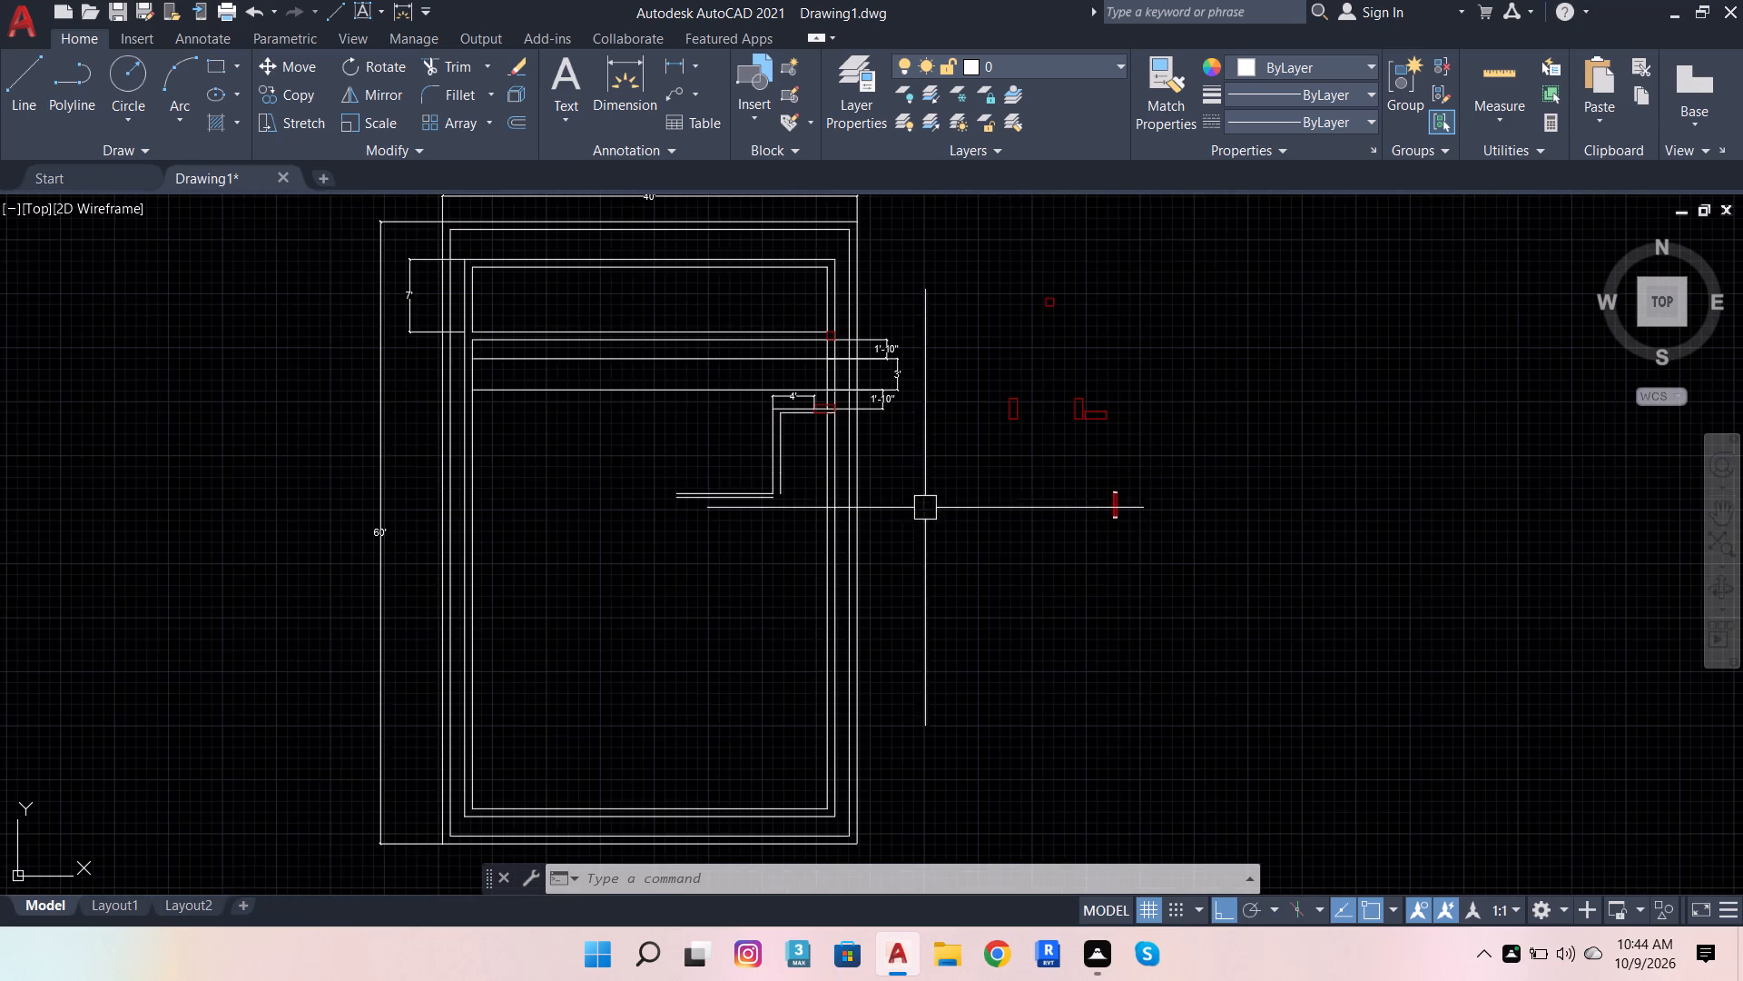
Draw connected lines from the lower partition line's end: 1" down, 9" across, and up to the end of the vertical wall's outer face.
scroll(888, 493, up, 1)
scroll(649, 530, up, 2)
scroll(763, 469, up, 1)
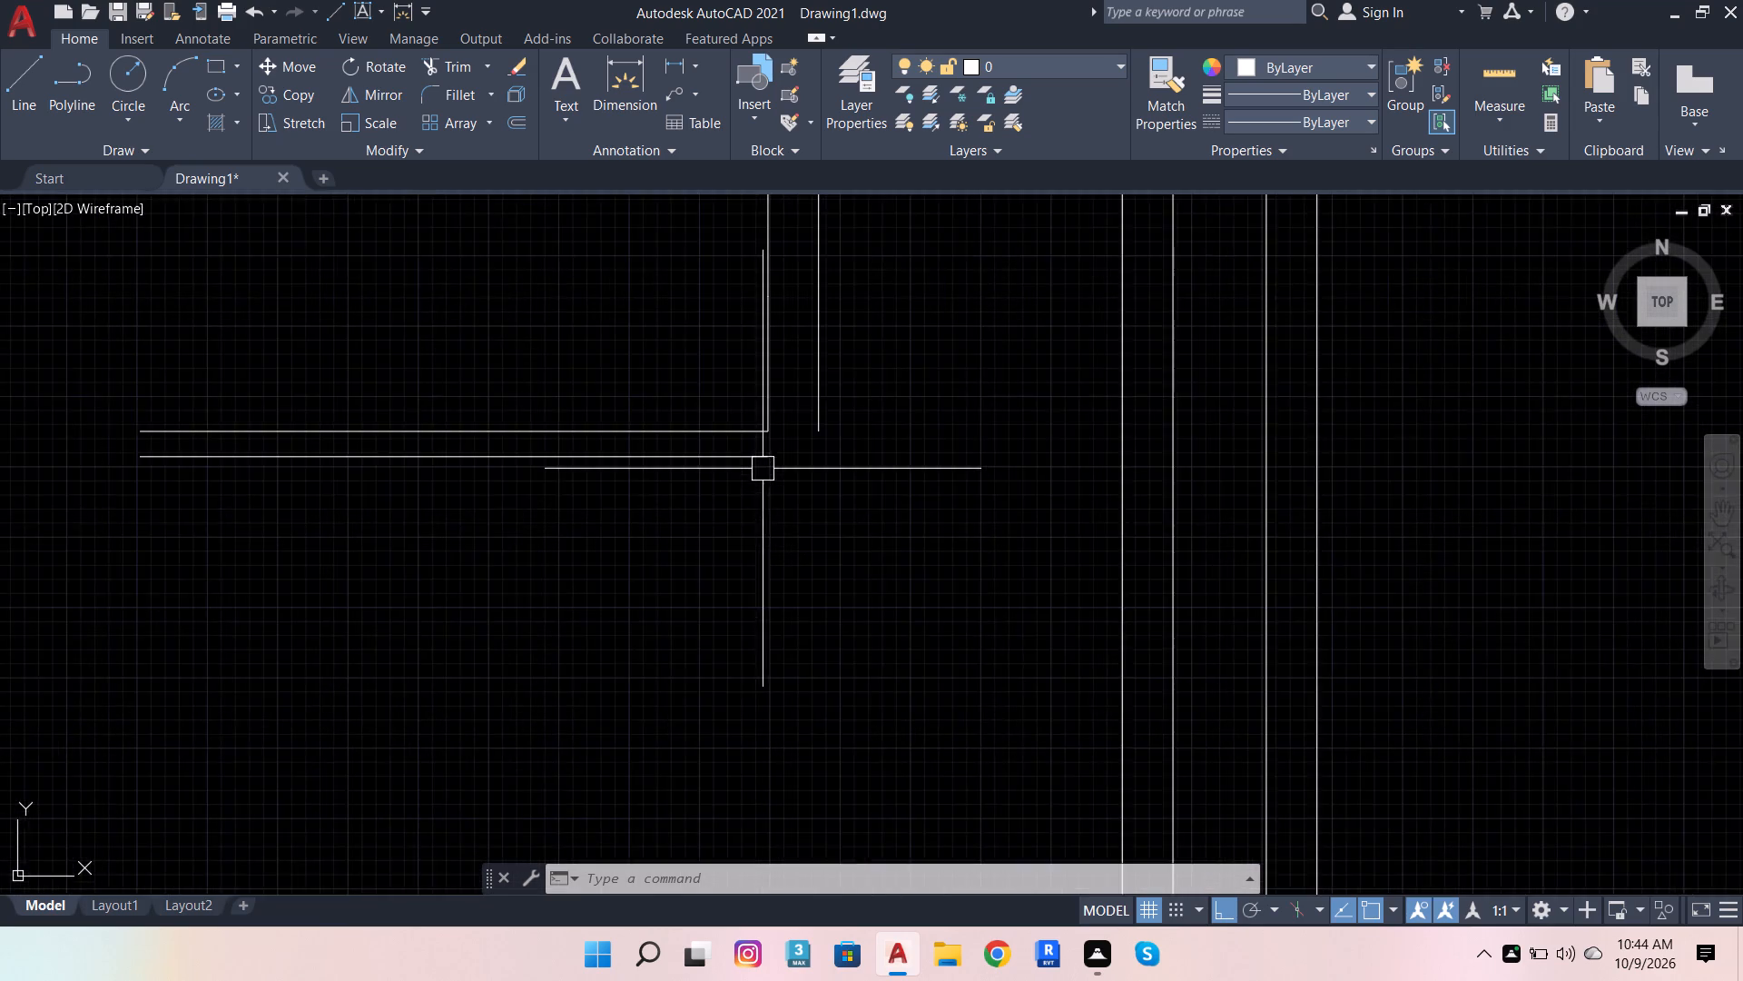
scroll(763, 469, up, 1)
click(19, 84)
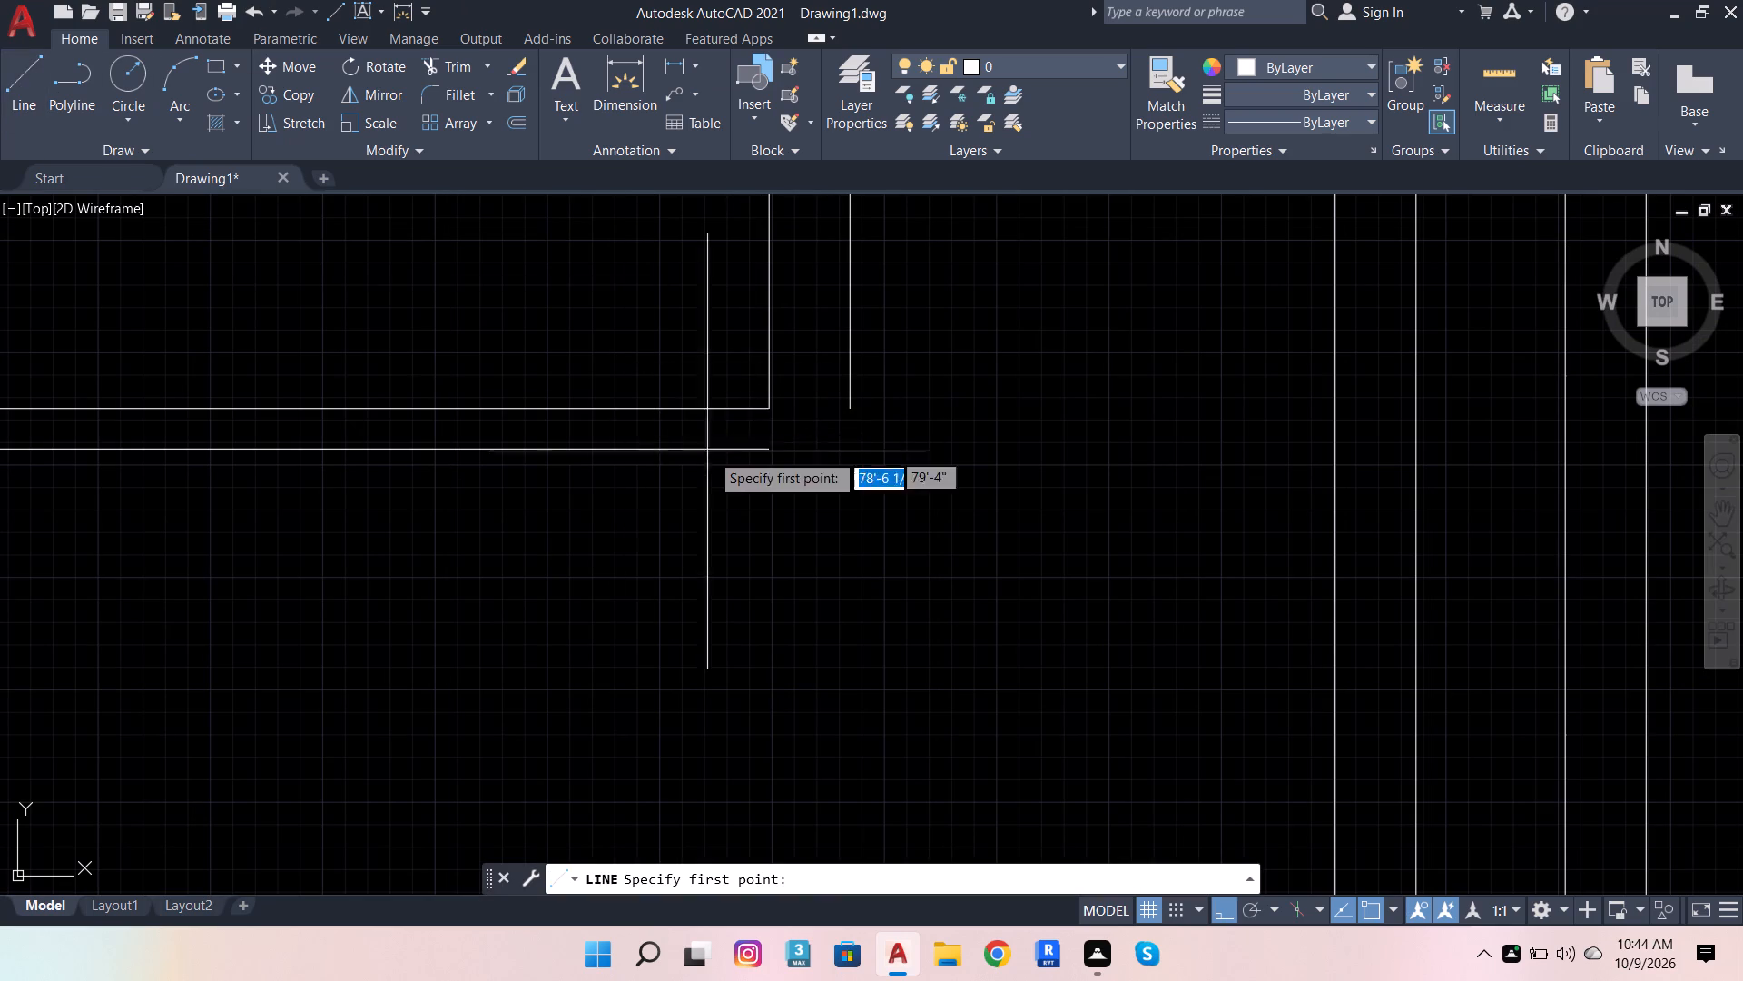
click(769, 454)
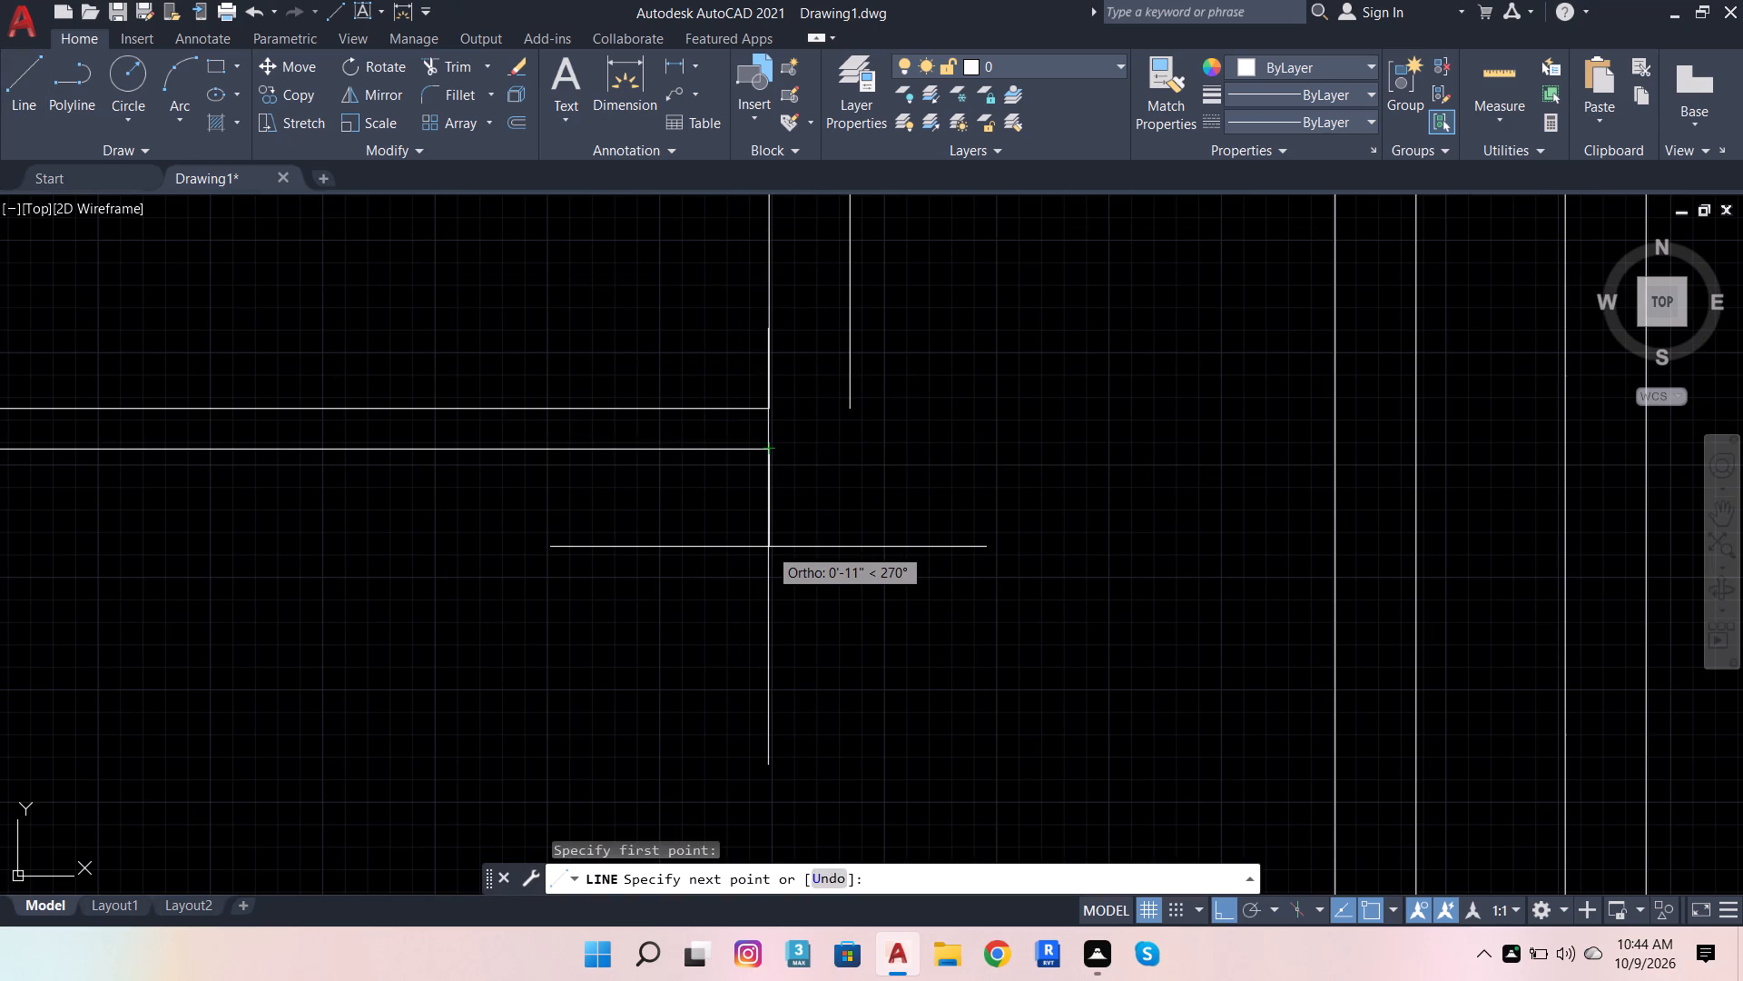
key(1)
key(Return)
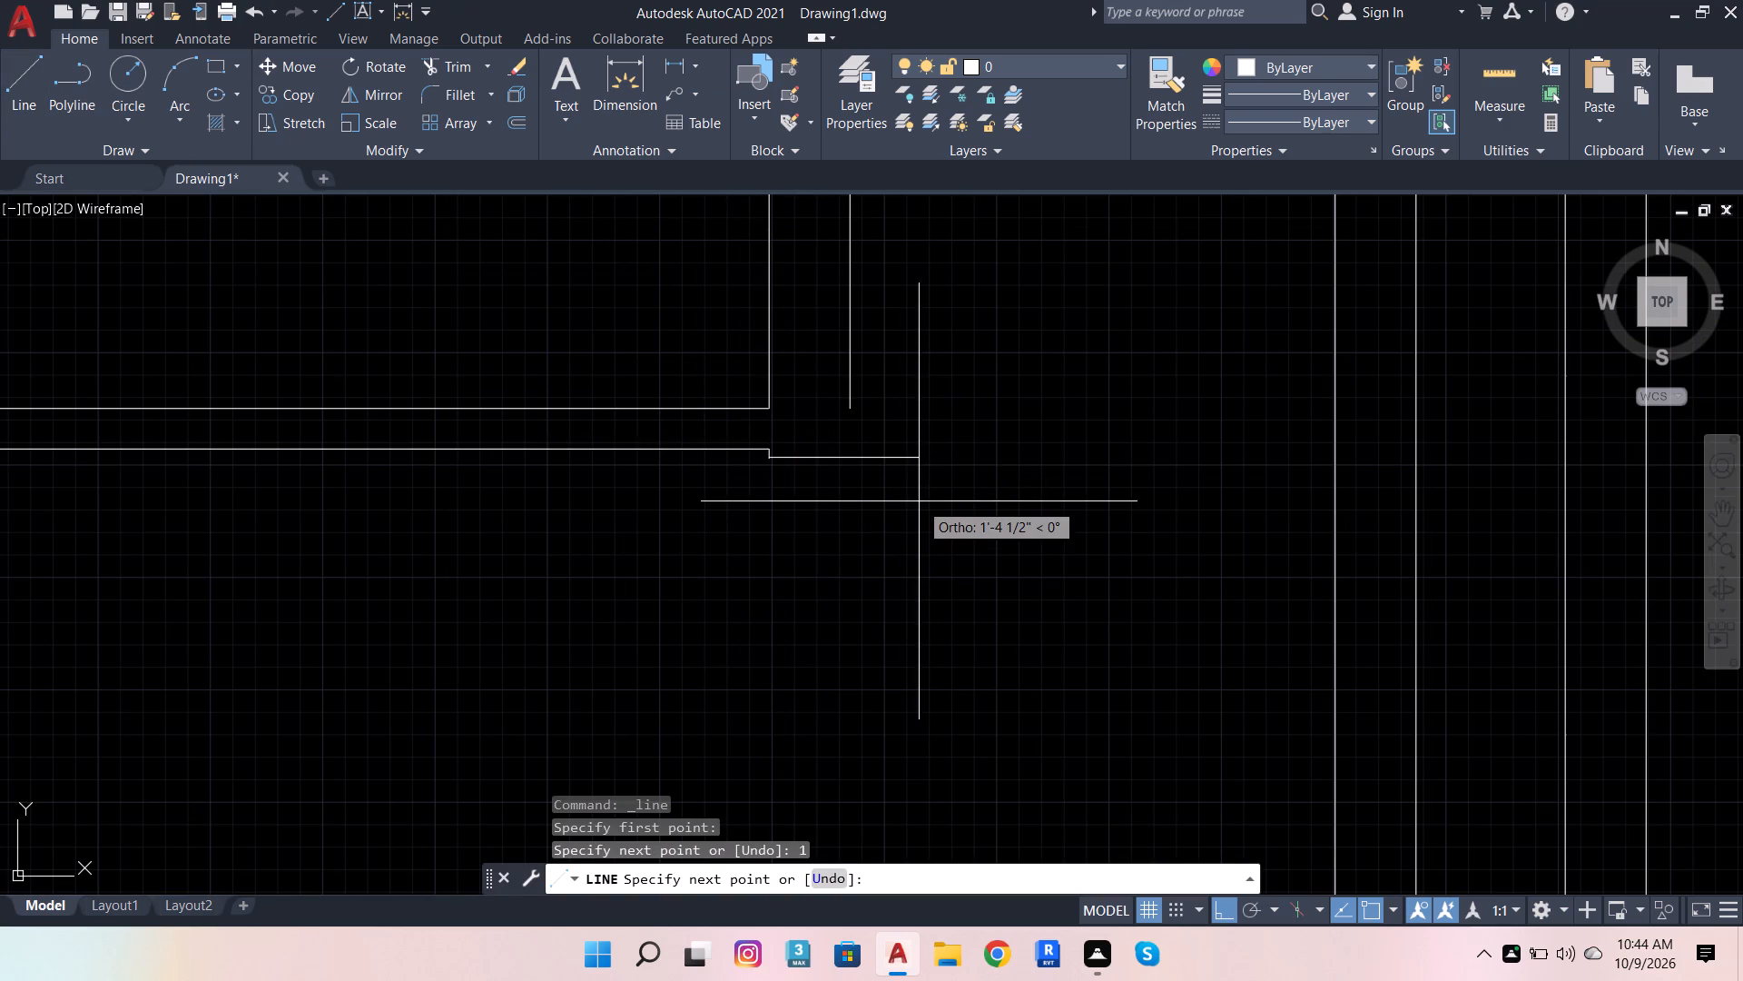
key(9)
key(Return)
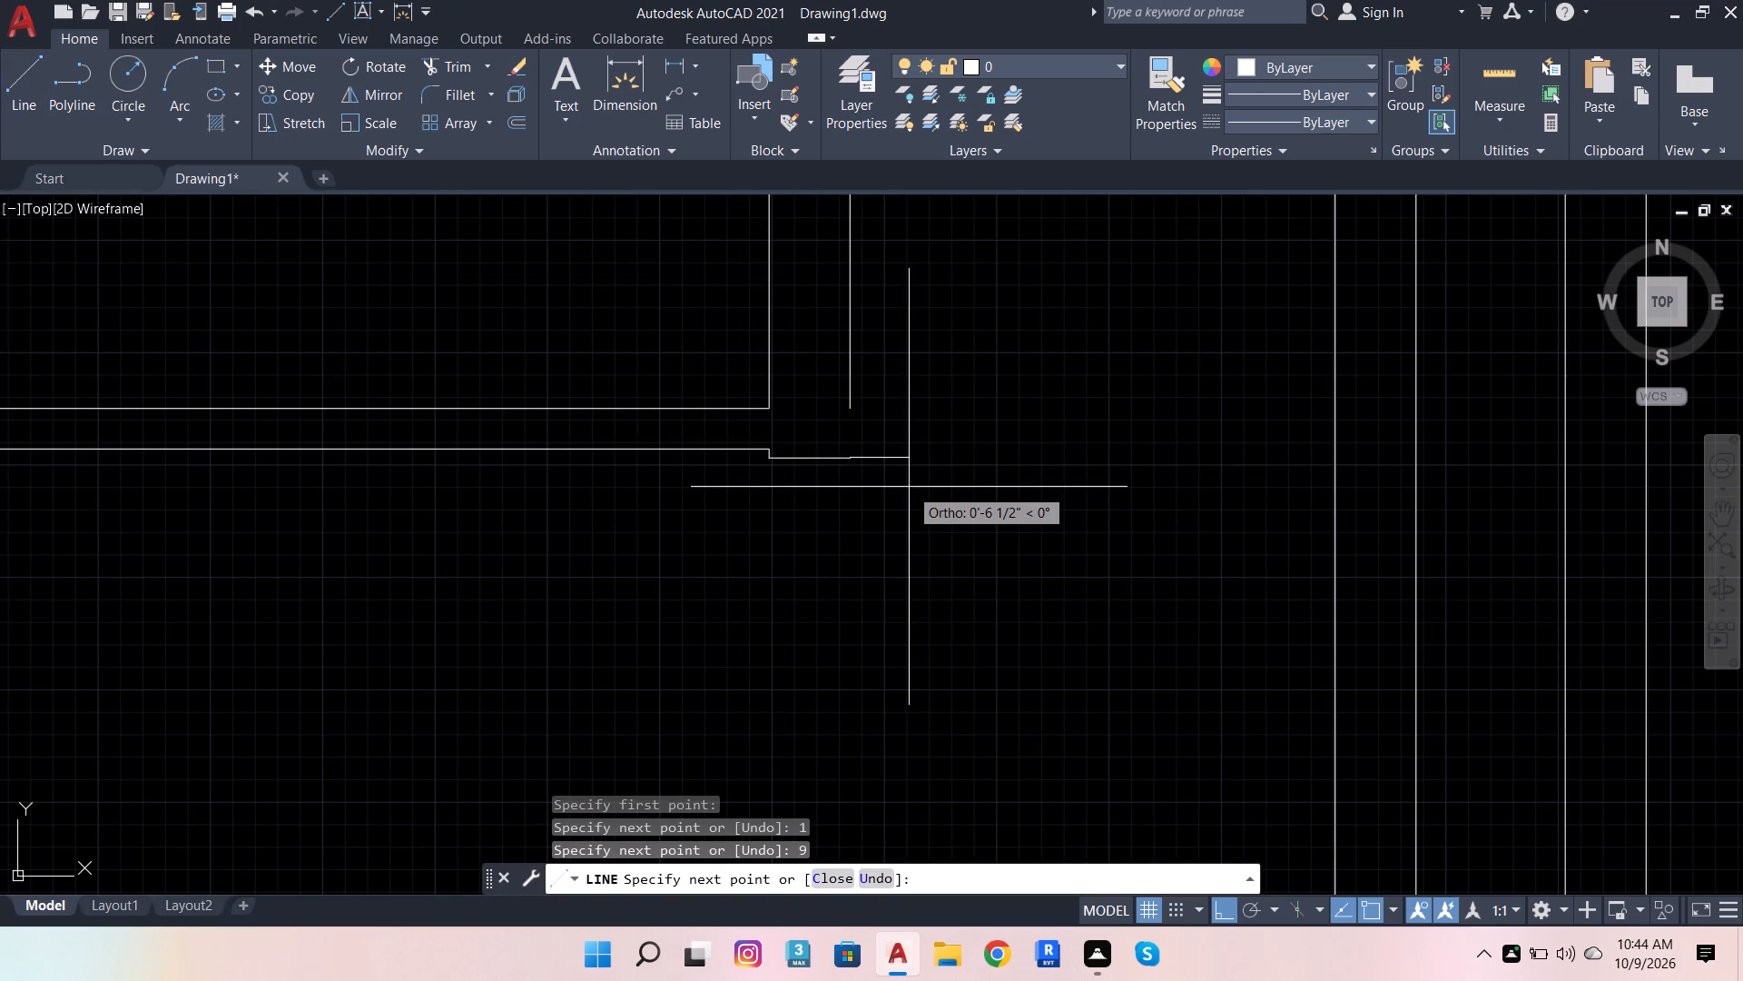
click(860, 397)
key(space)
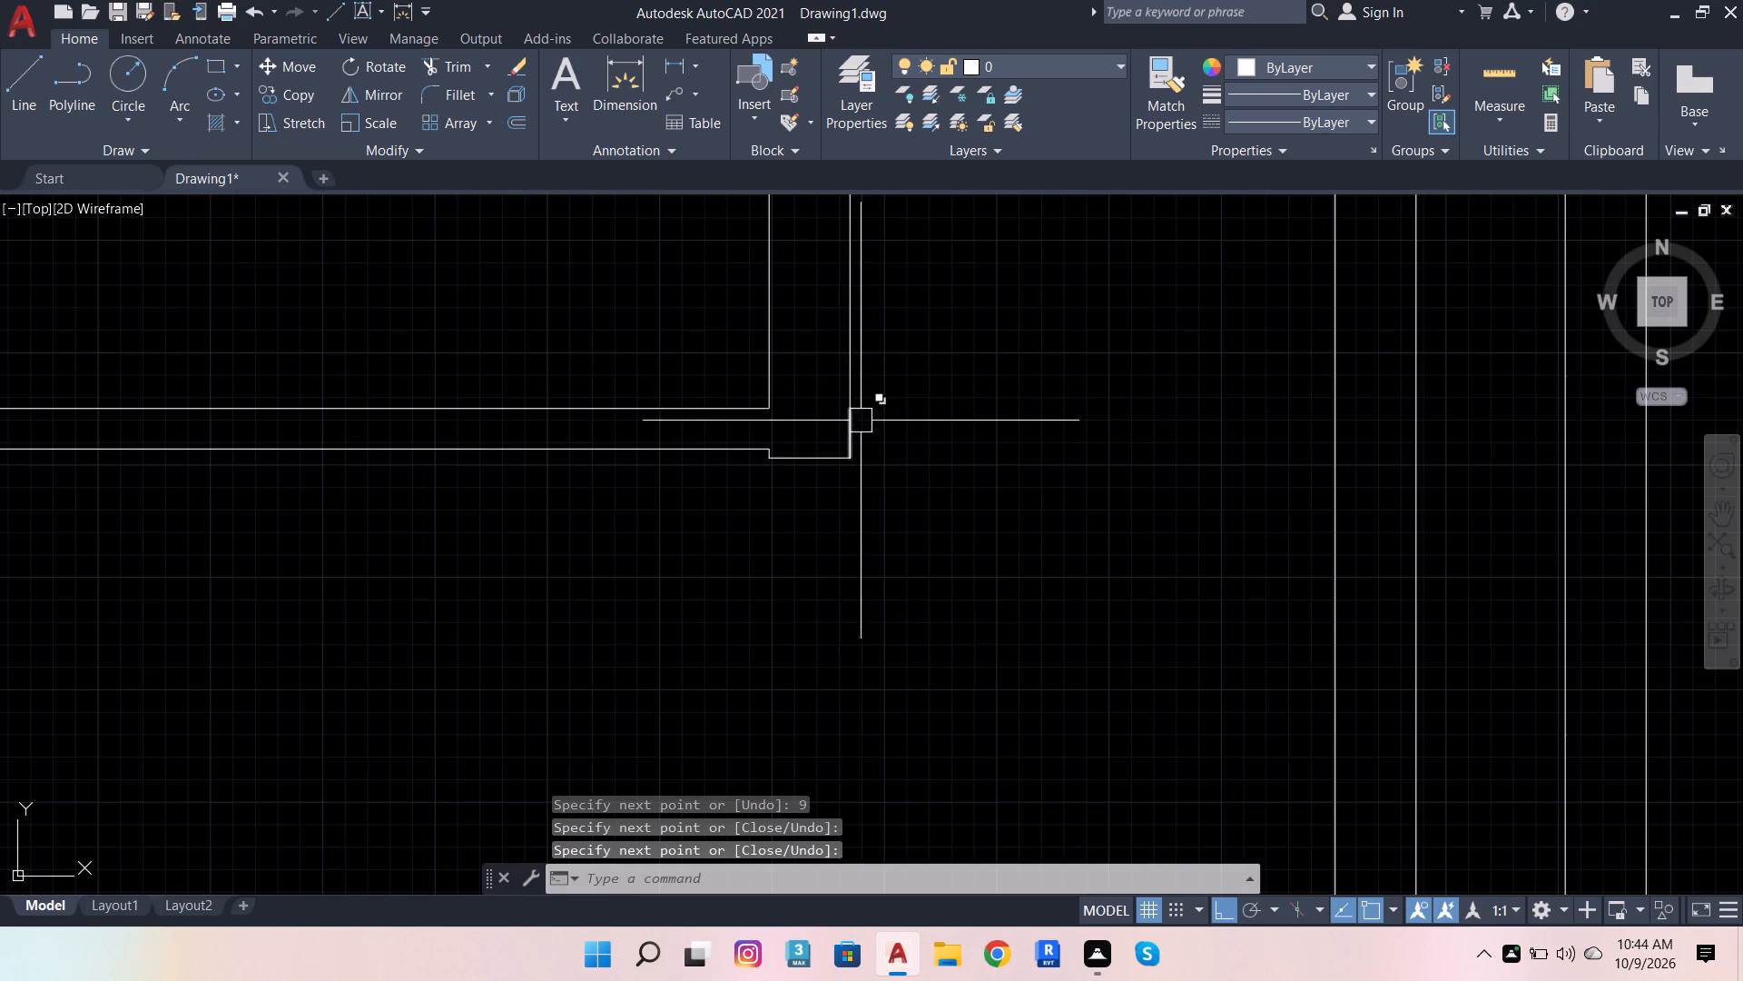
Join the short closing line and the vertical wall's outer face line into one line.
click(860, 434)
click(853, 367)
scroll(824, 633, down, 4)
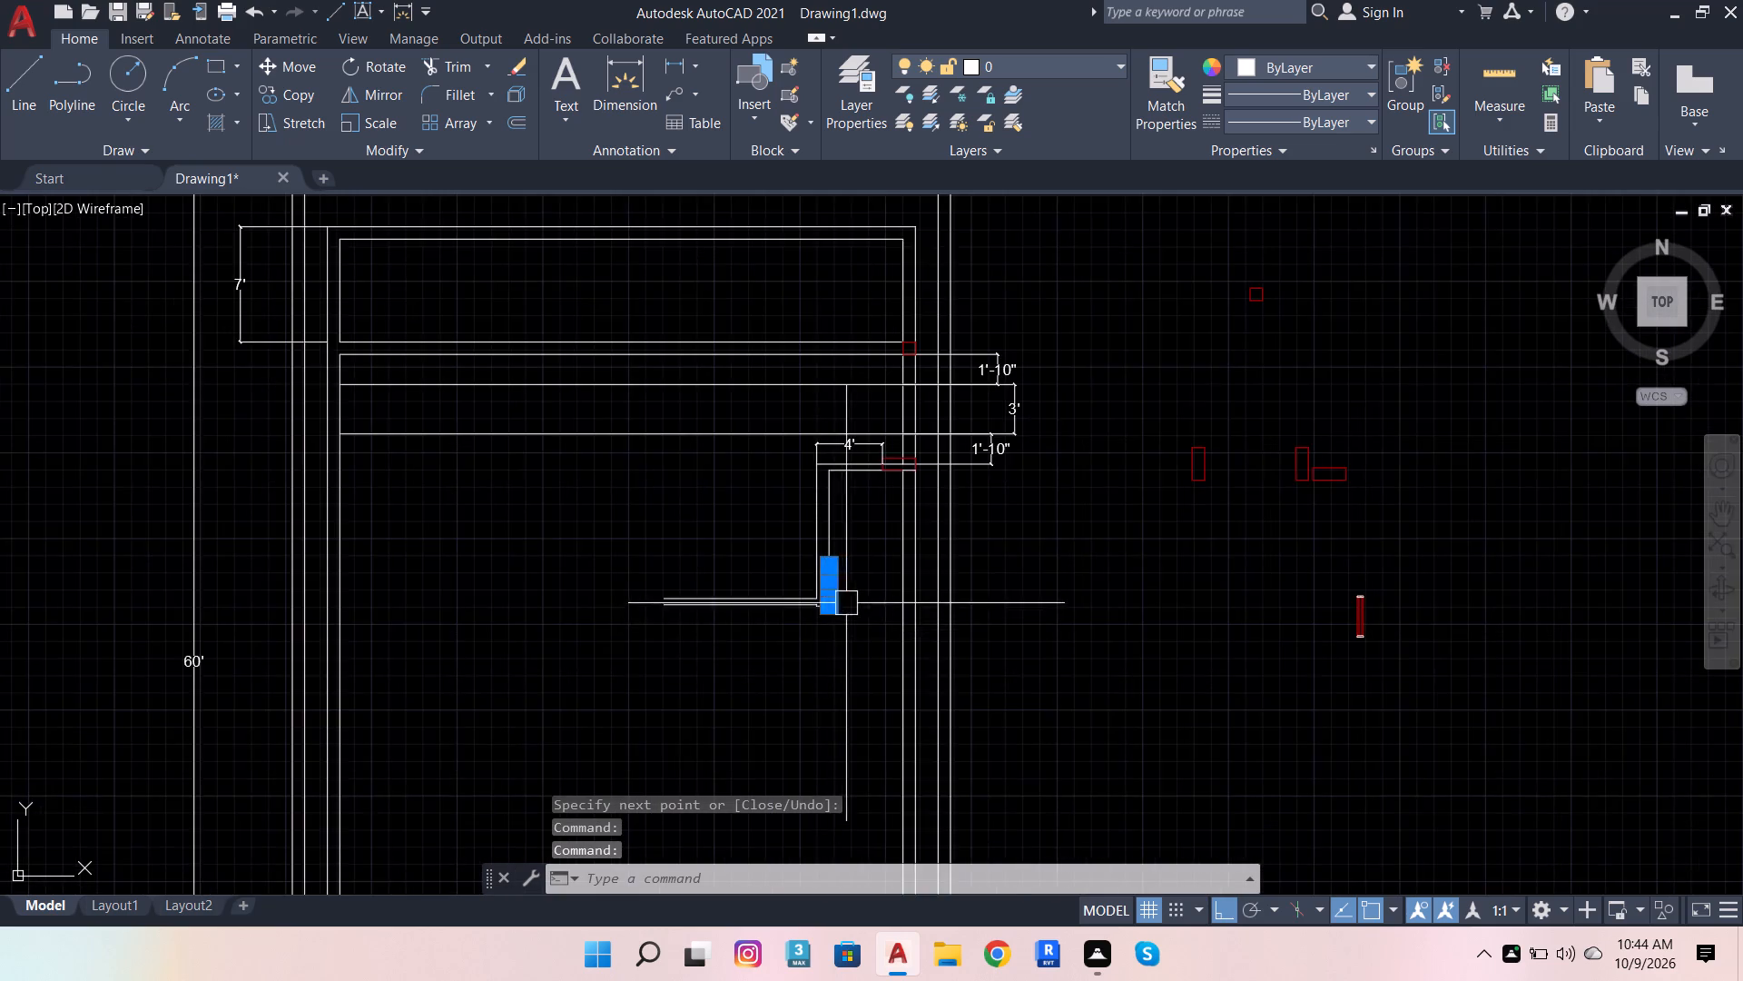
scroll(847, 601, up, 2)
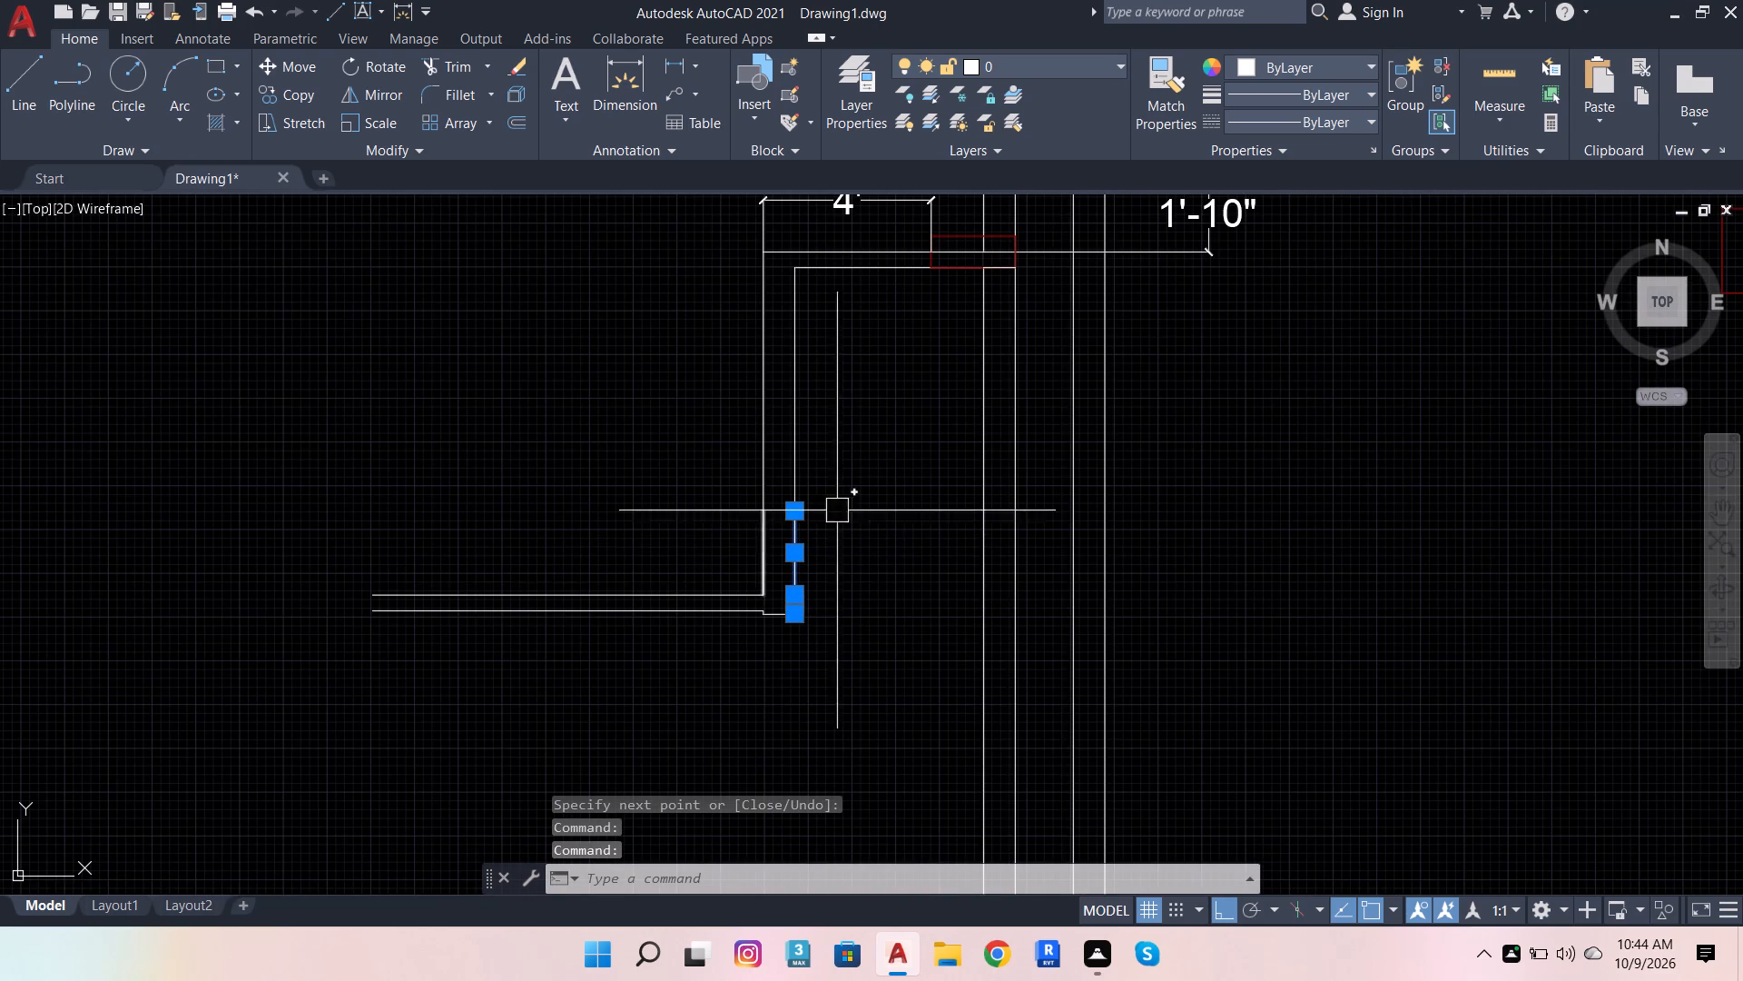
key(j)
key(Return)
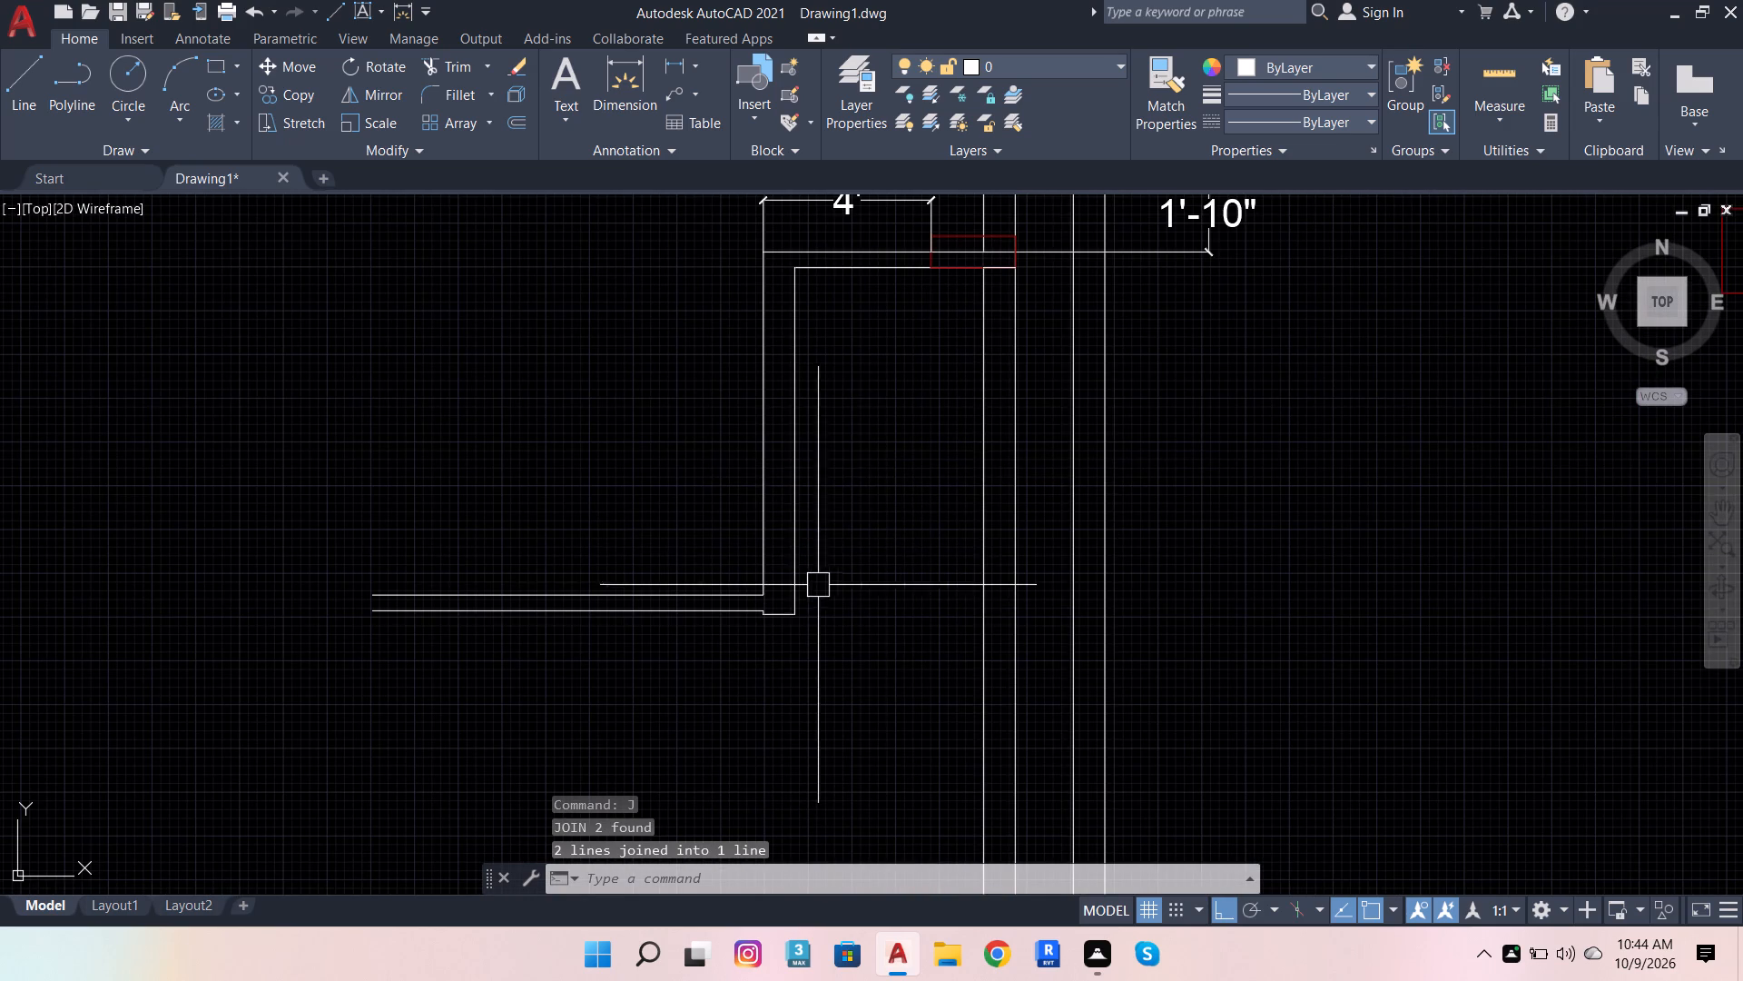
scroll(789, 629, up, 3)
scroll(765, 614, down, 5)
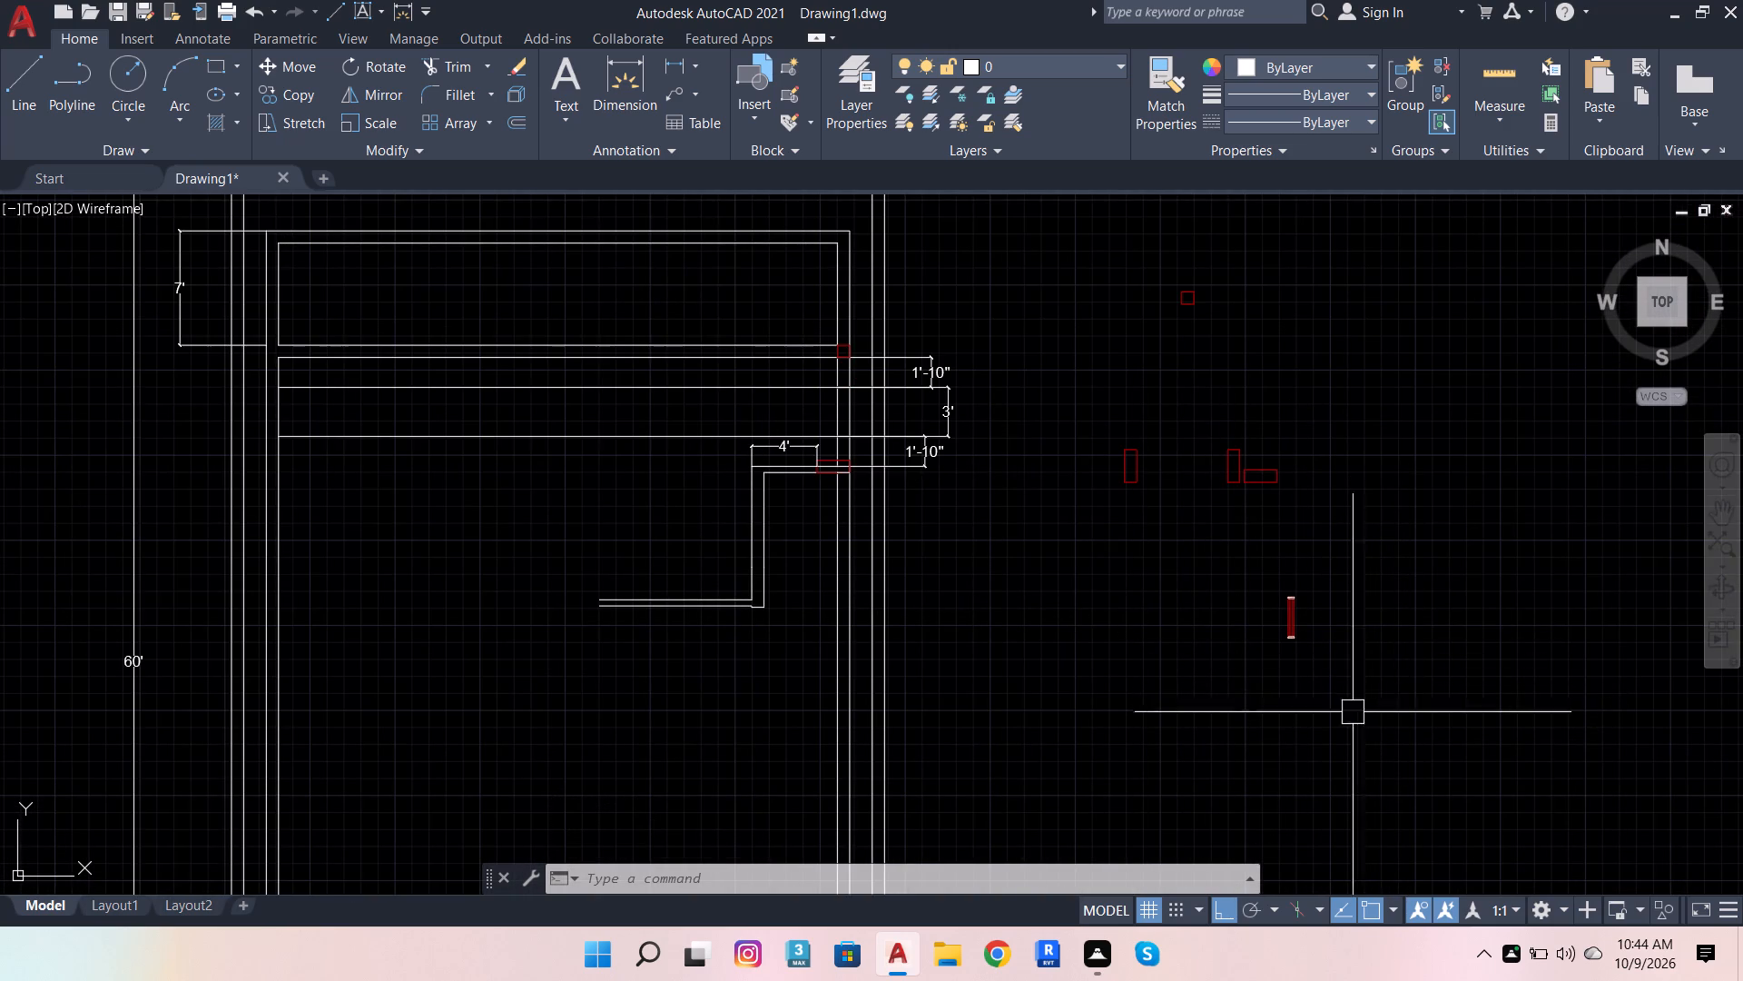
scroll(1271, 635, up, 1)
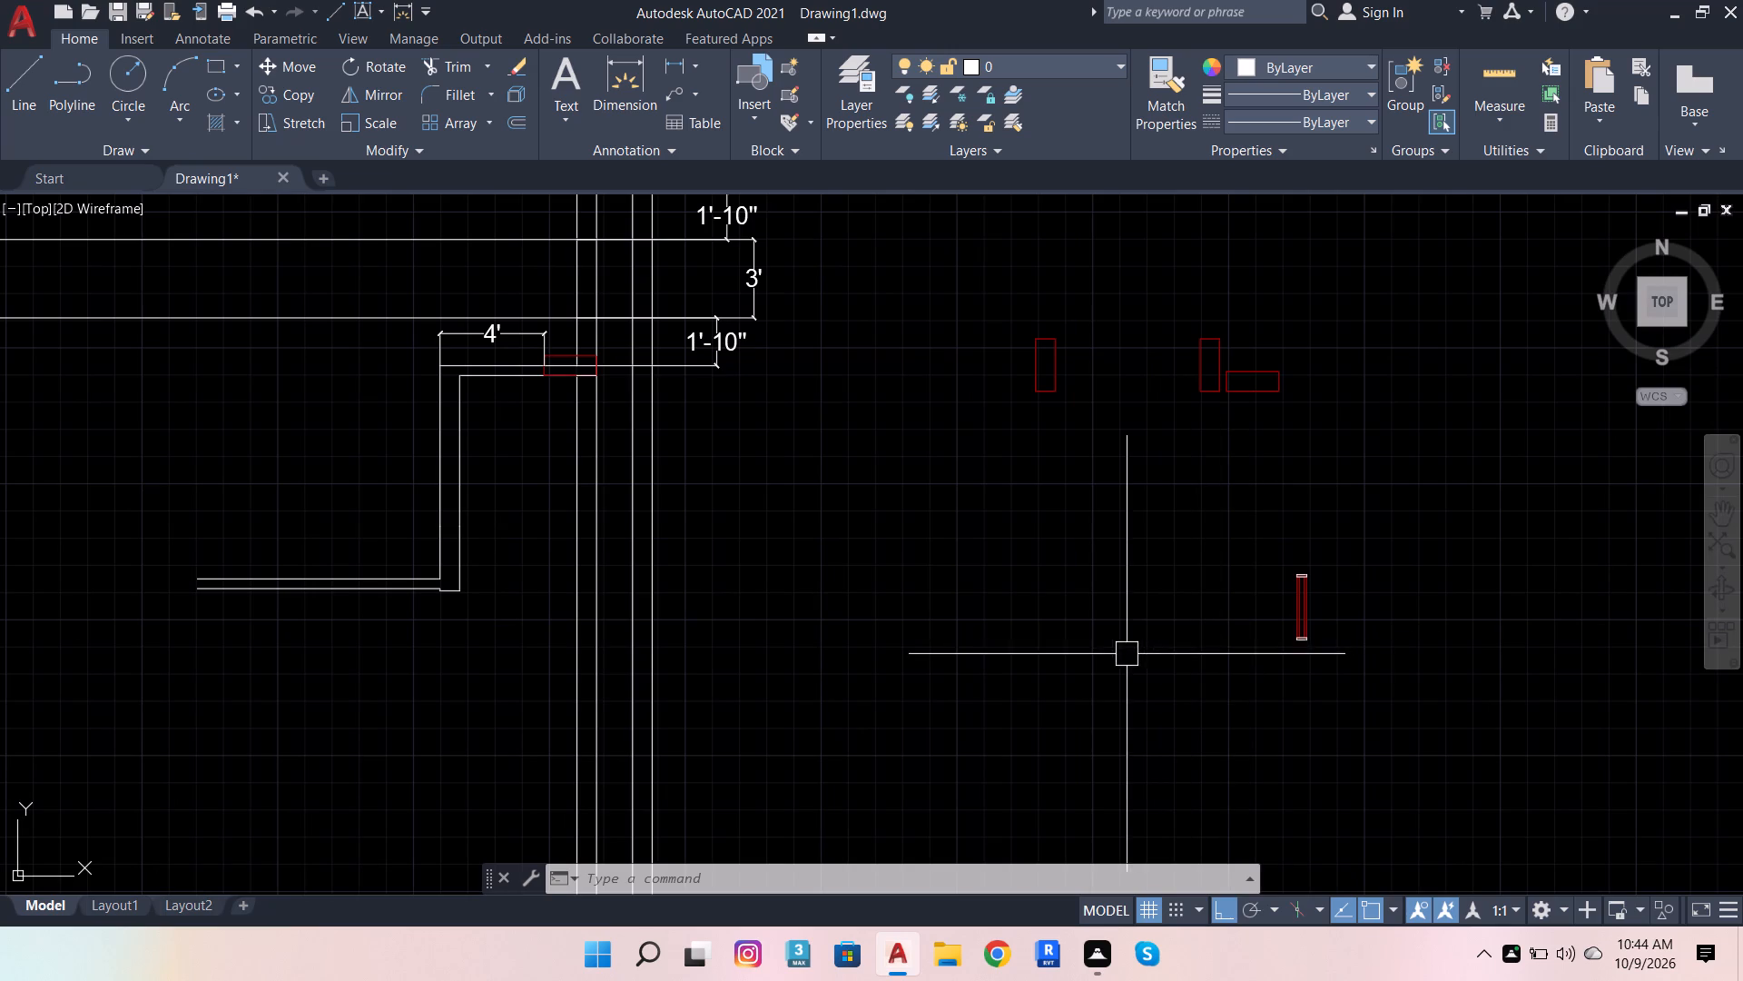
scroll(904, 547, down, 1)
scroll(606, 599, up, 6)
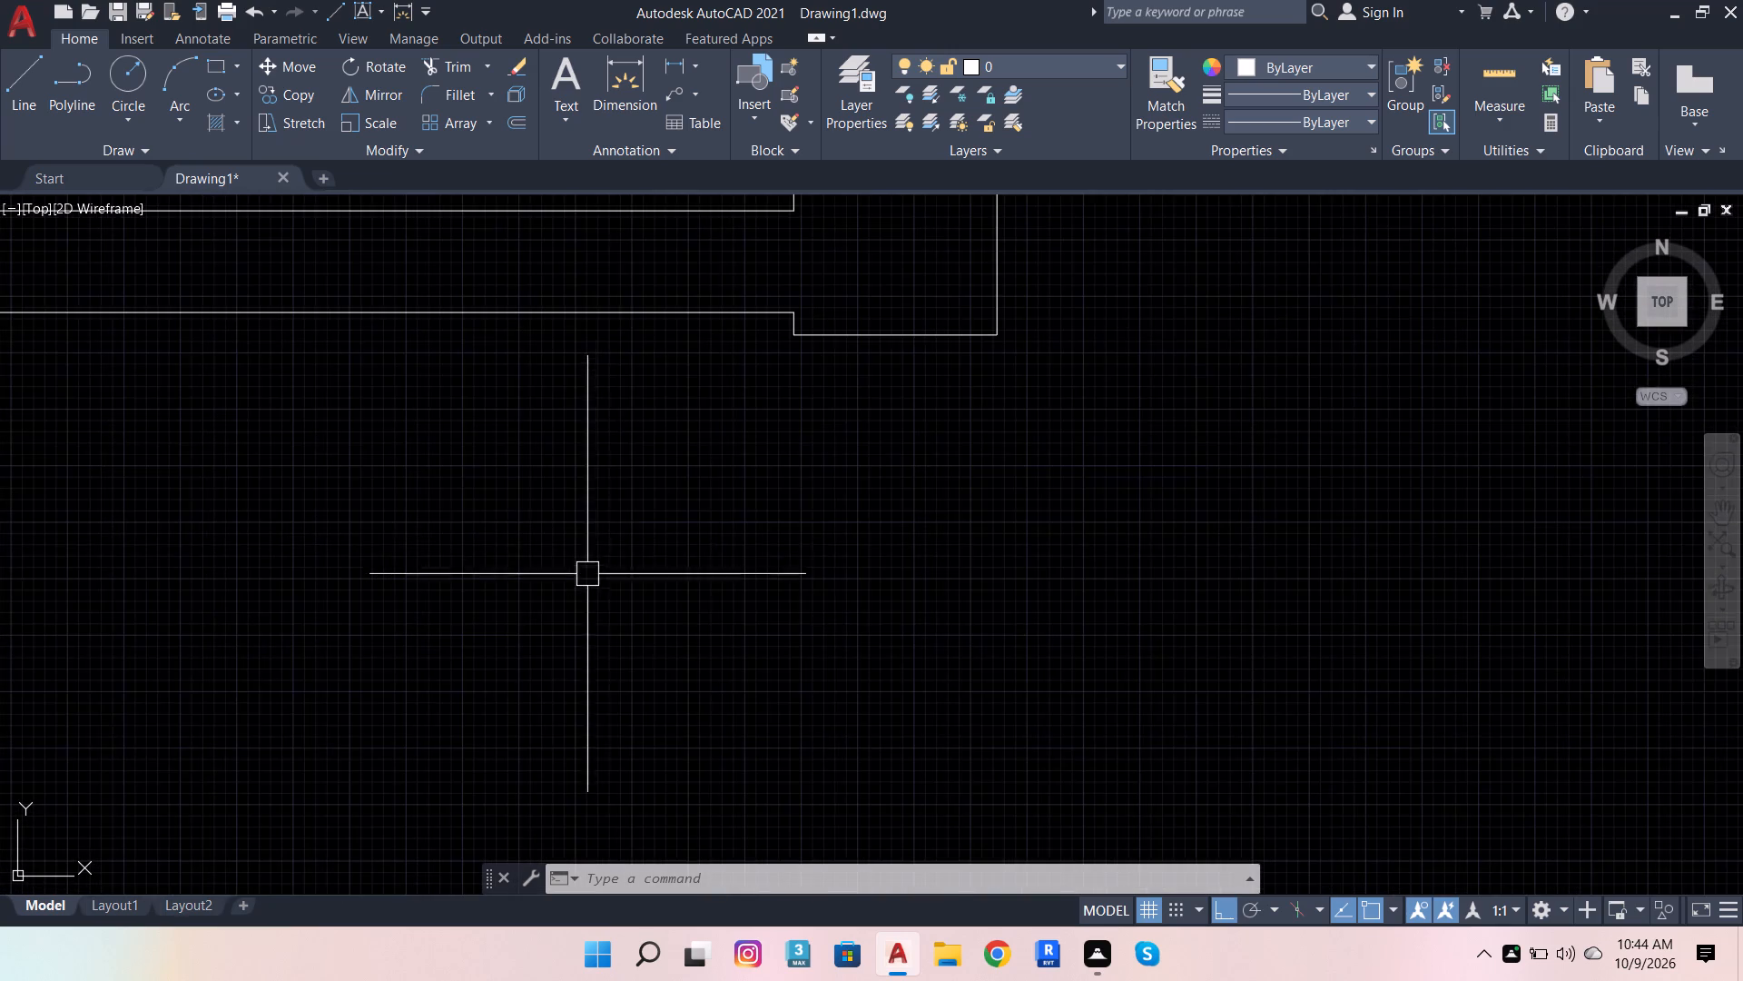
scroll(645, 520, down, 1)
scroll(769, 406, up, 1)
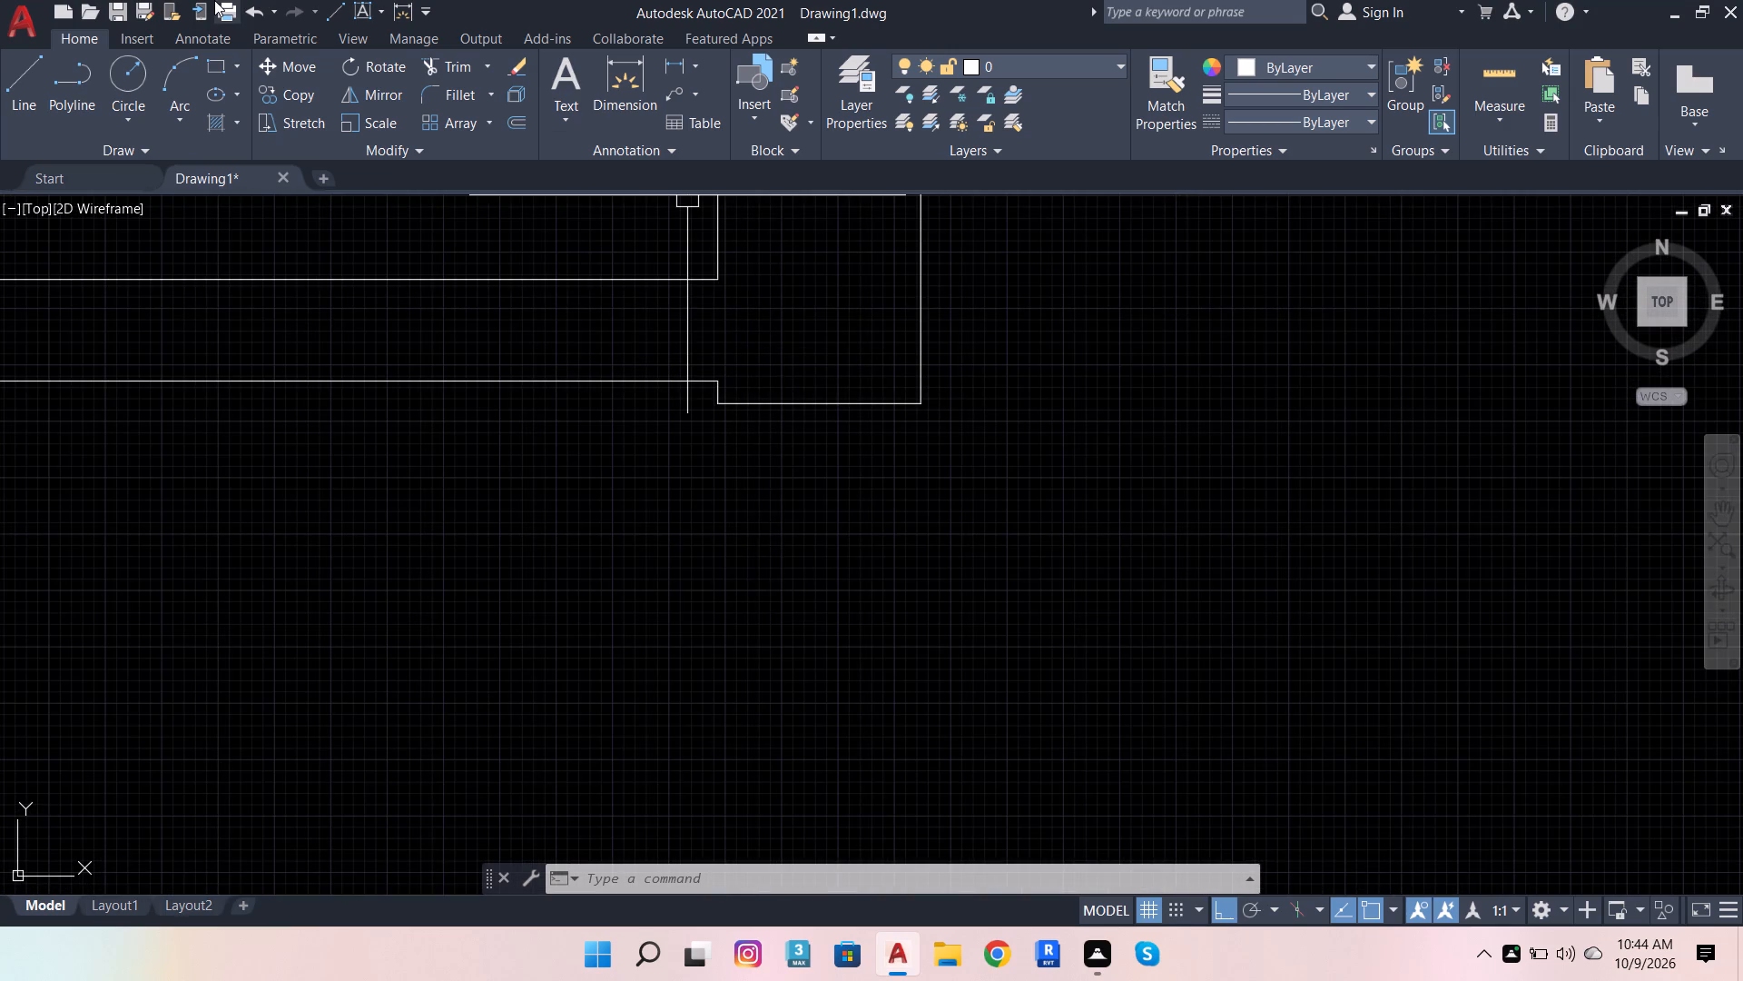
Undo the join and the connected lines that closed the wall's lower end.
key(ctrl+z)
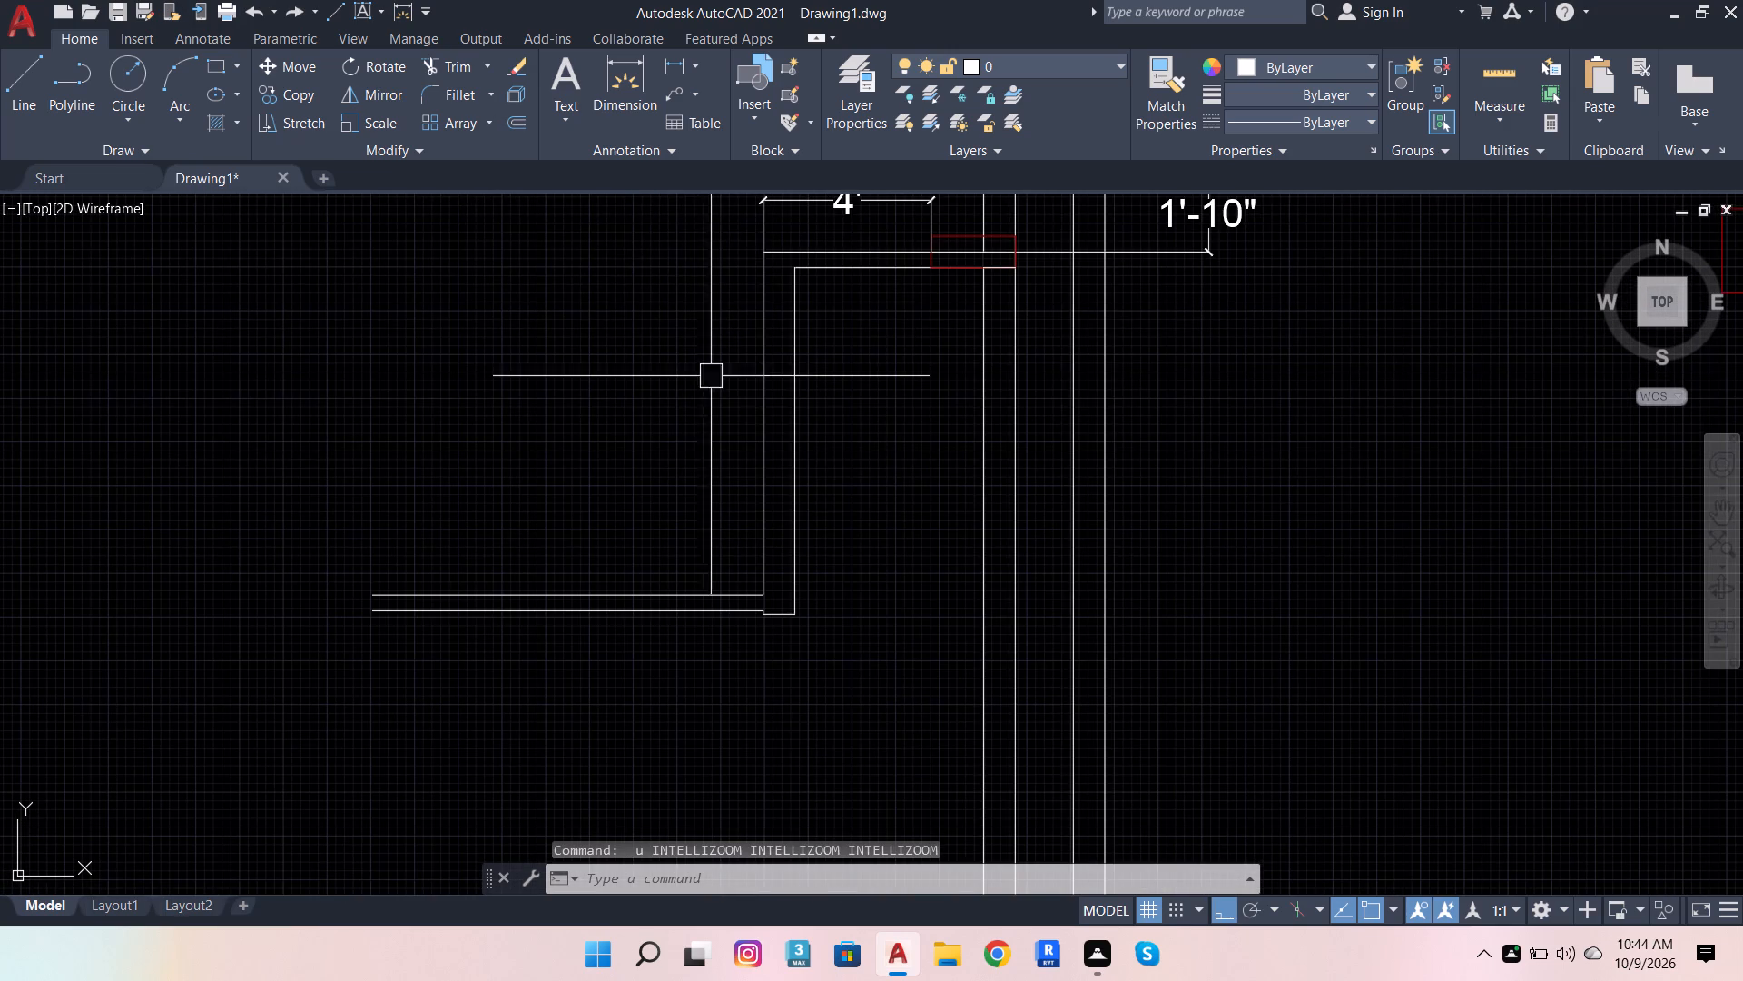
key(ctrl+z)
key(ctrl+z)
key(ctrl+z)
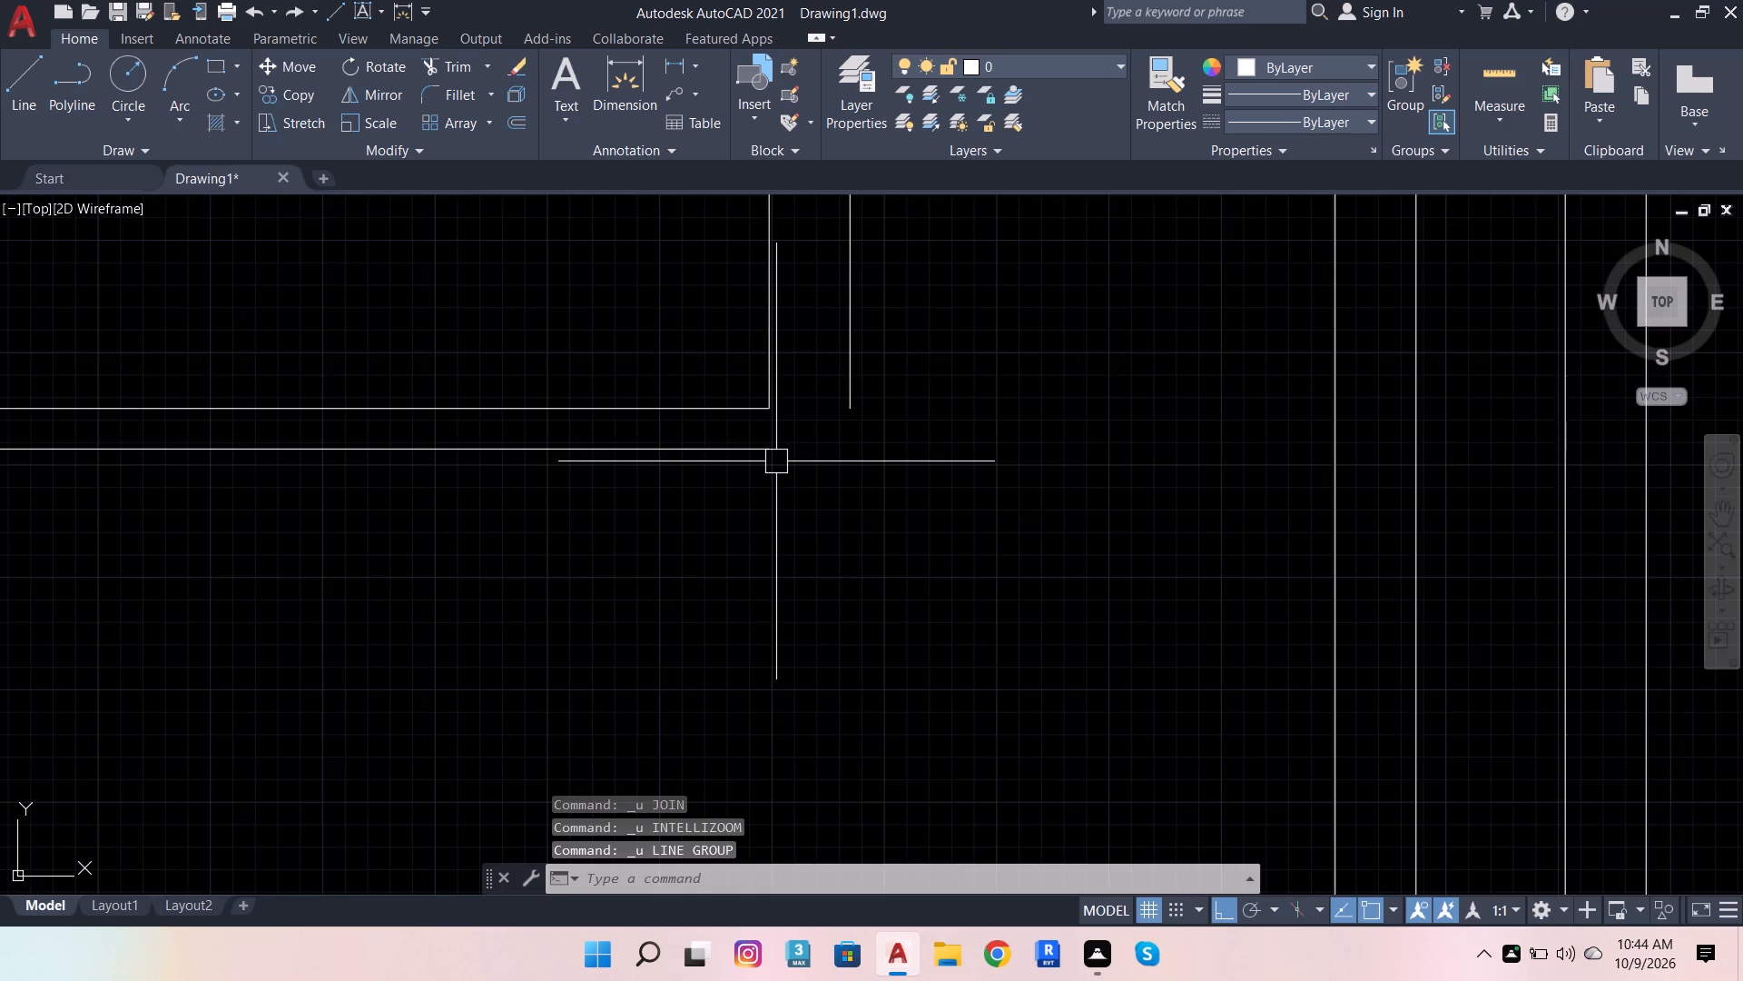
Draw a vertical line extending the vertical wall's outer face downward from its lower end, past the partition, and end the command.
scroll(775, 461, up, 2)
click(0, 78)
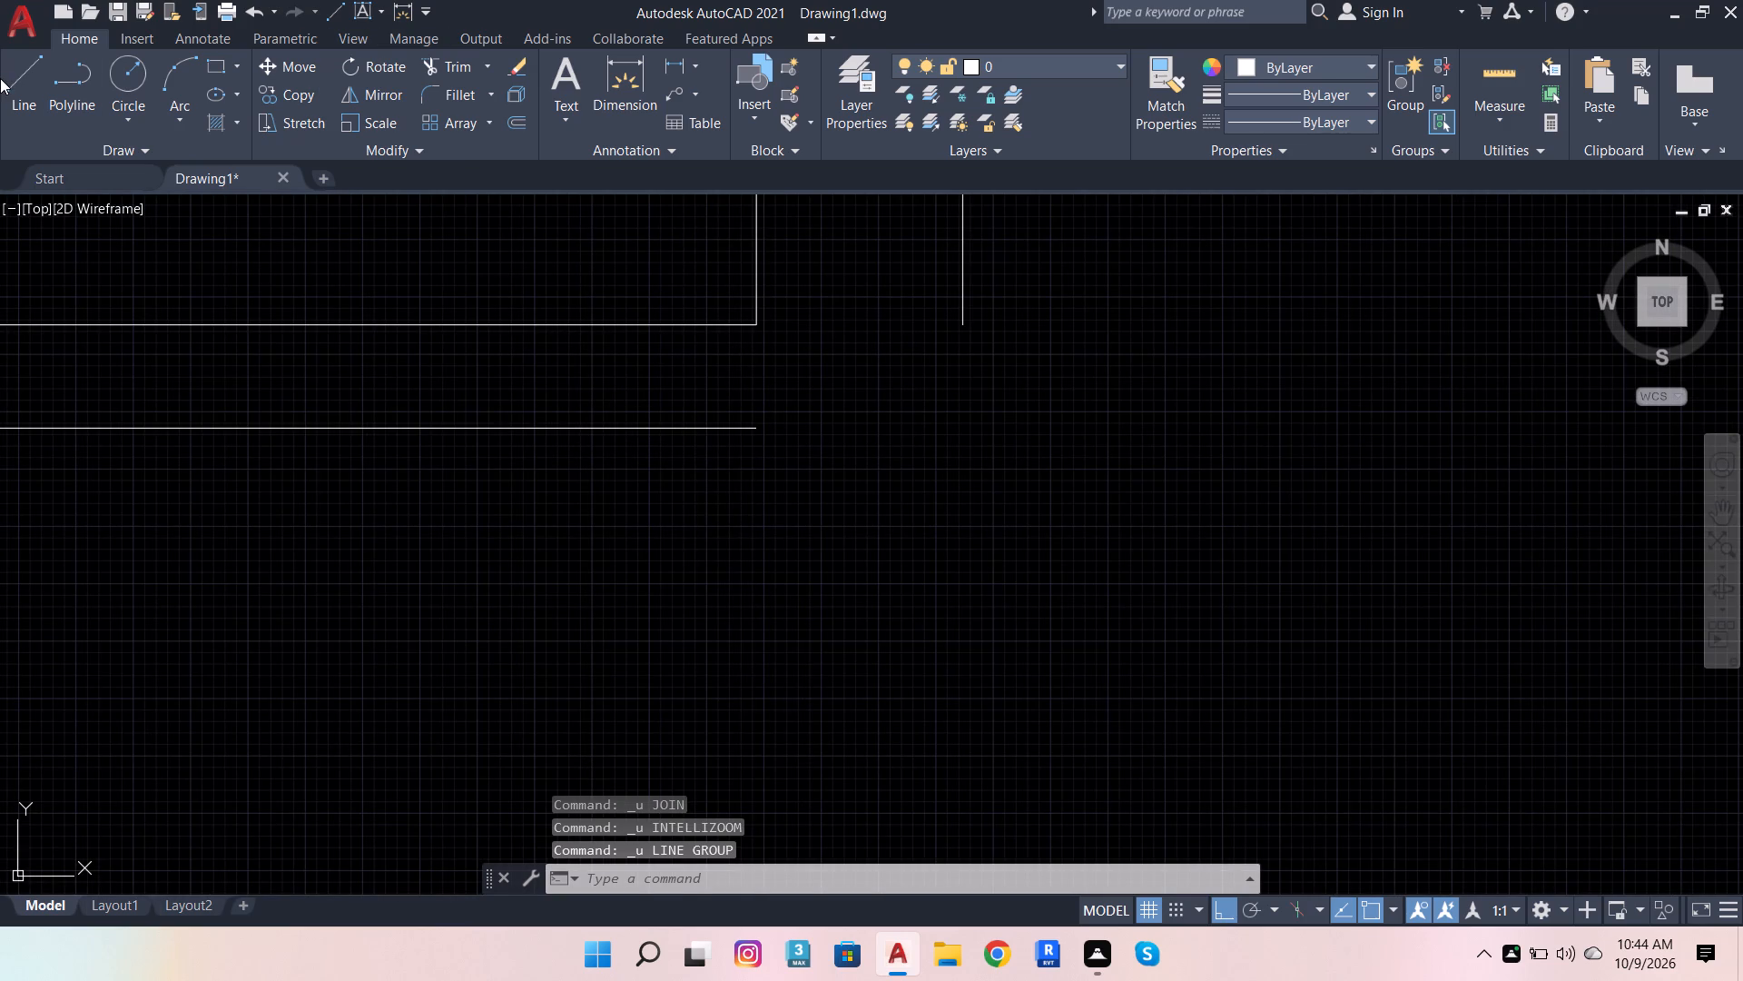
click(15, 71)
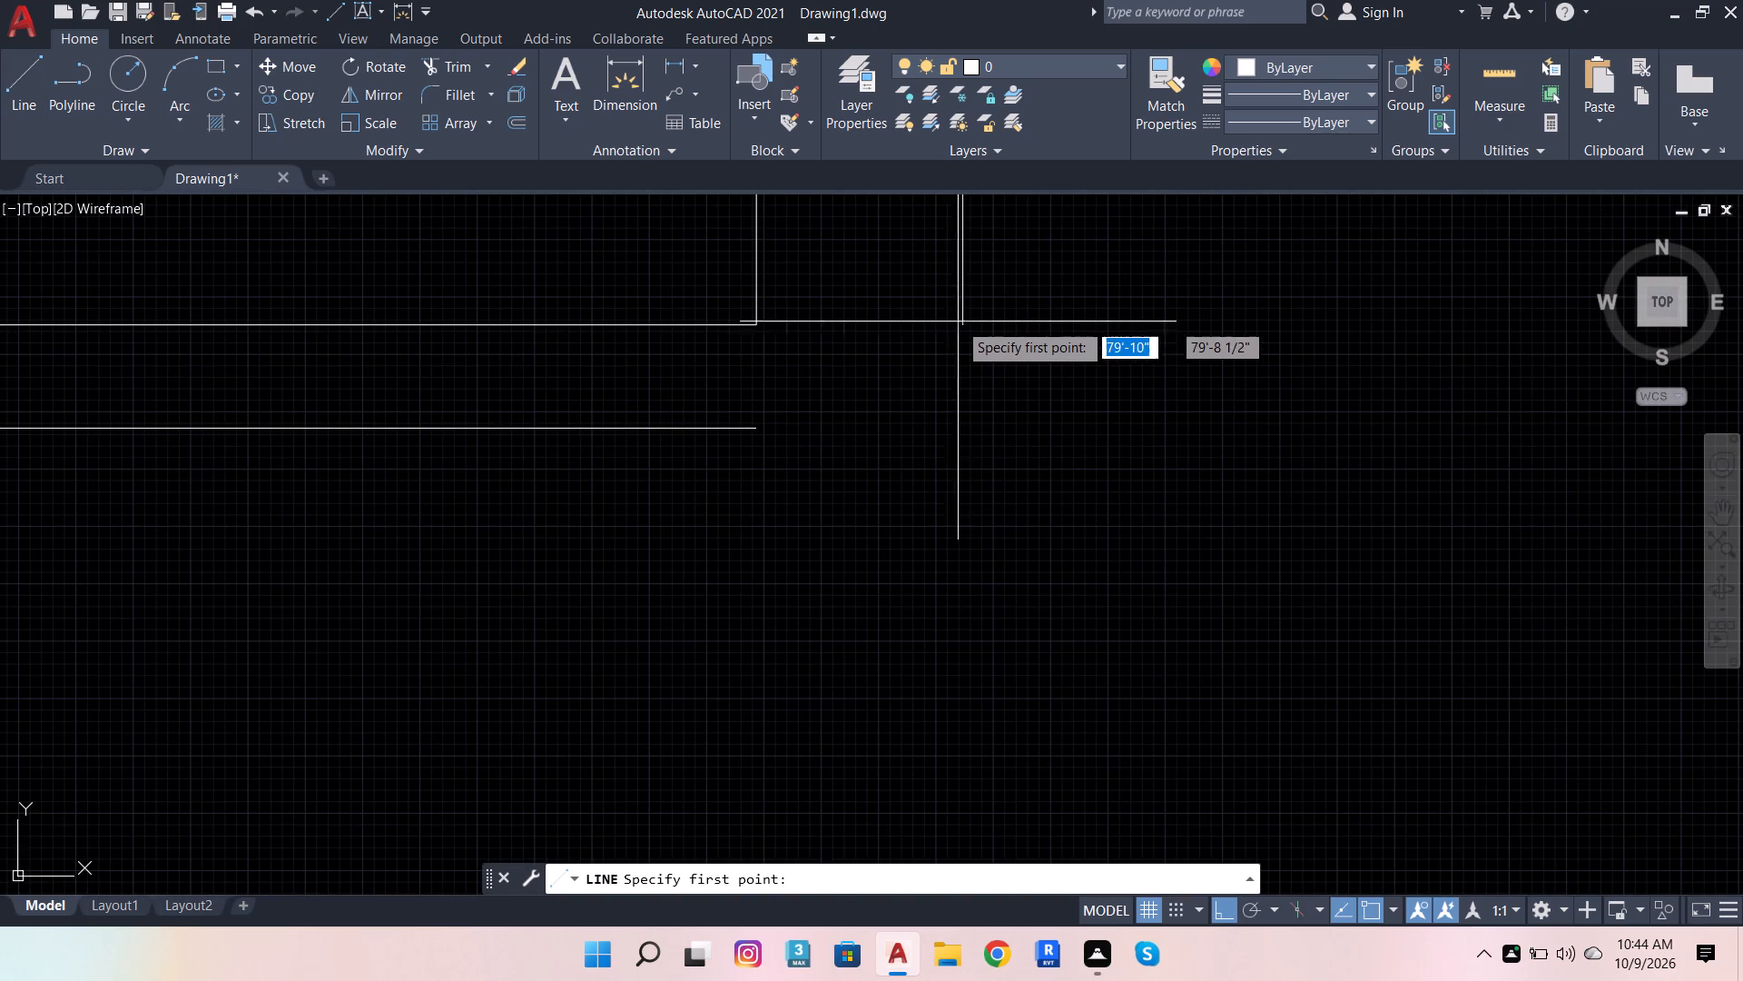
click(960, 320)
click(1006, 549)
key(space)
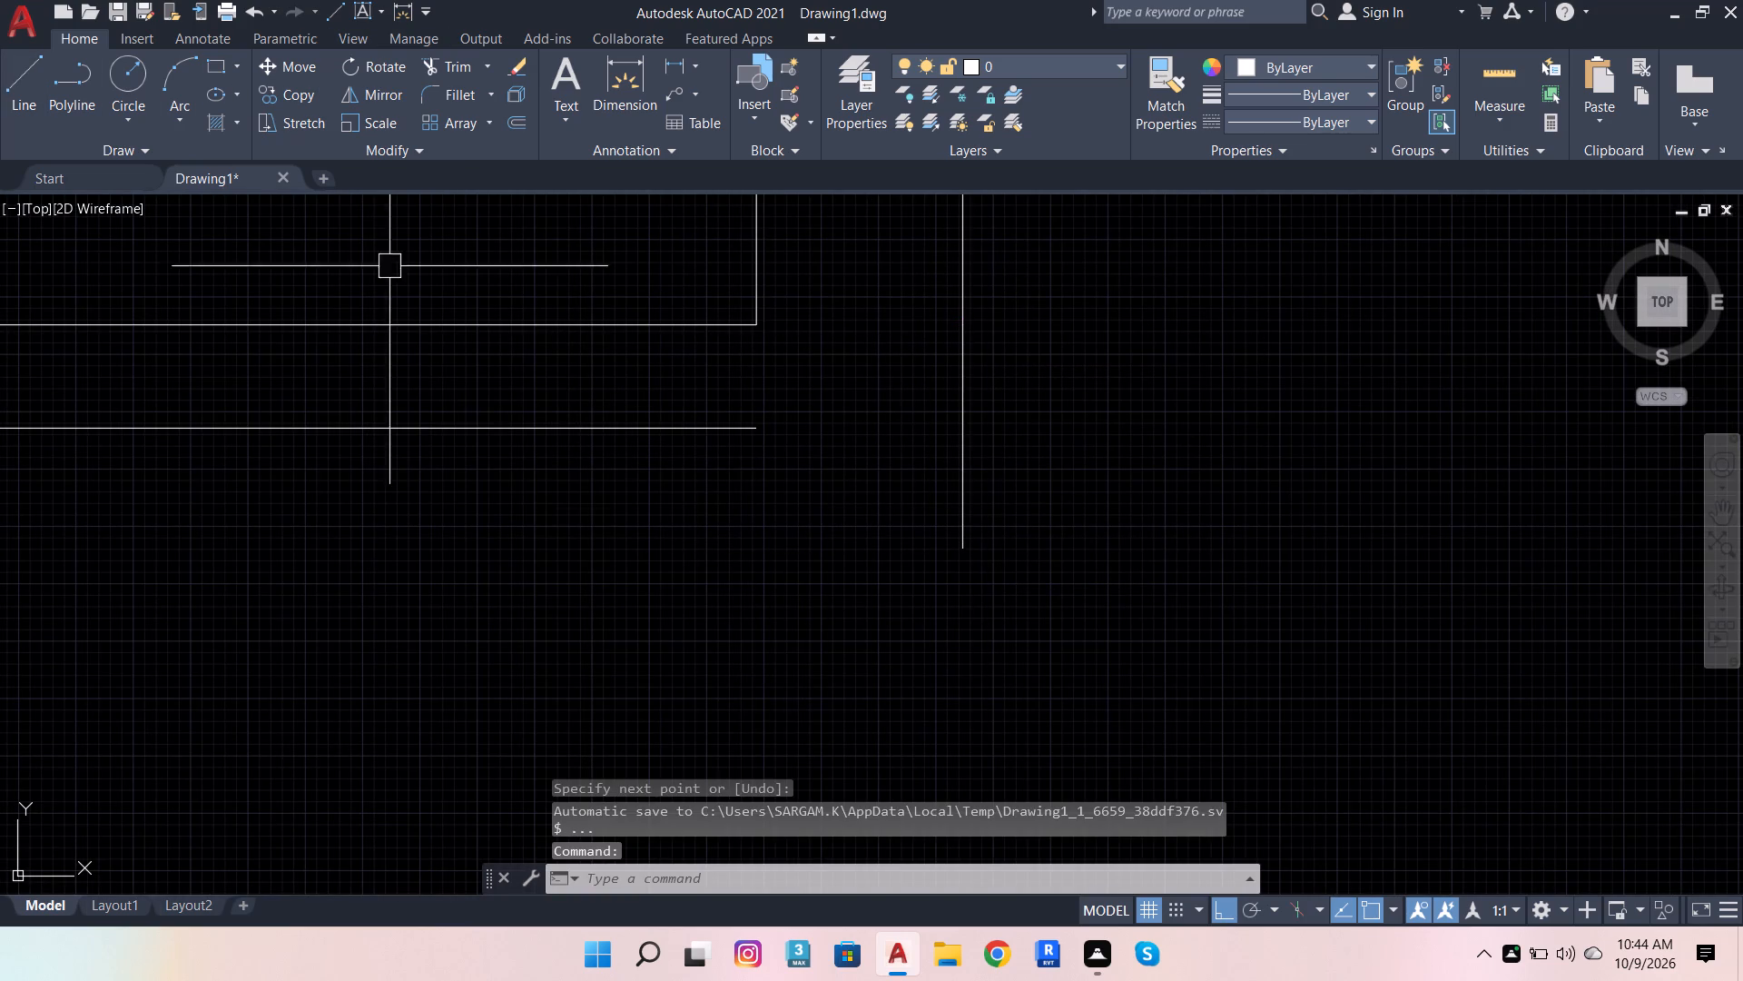
Draw a horizontal line from the lower partition line's end across and past the vertical wall's outer face line.
click(39, 60)
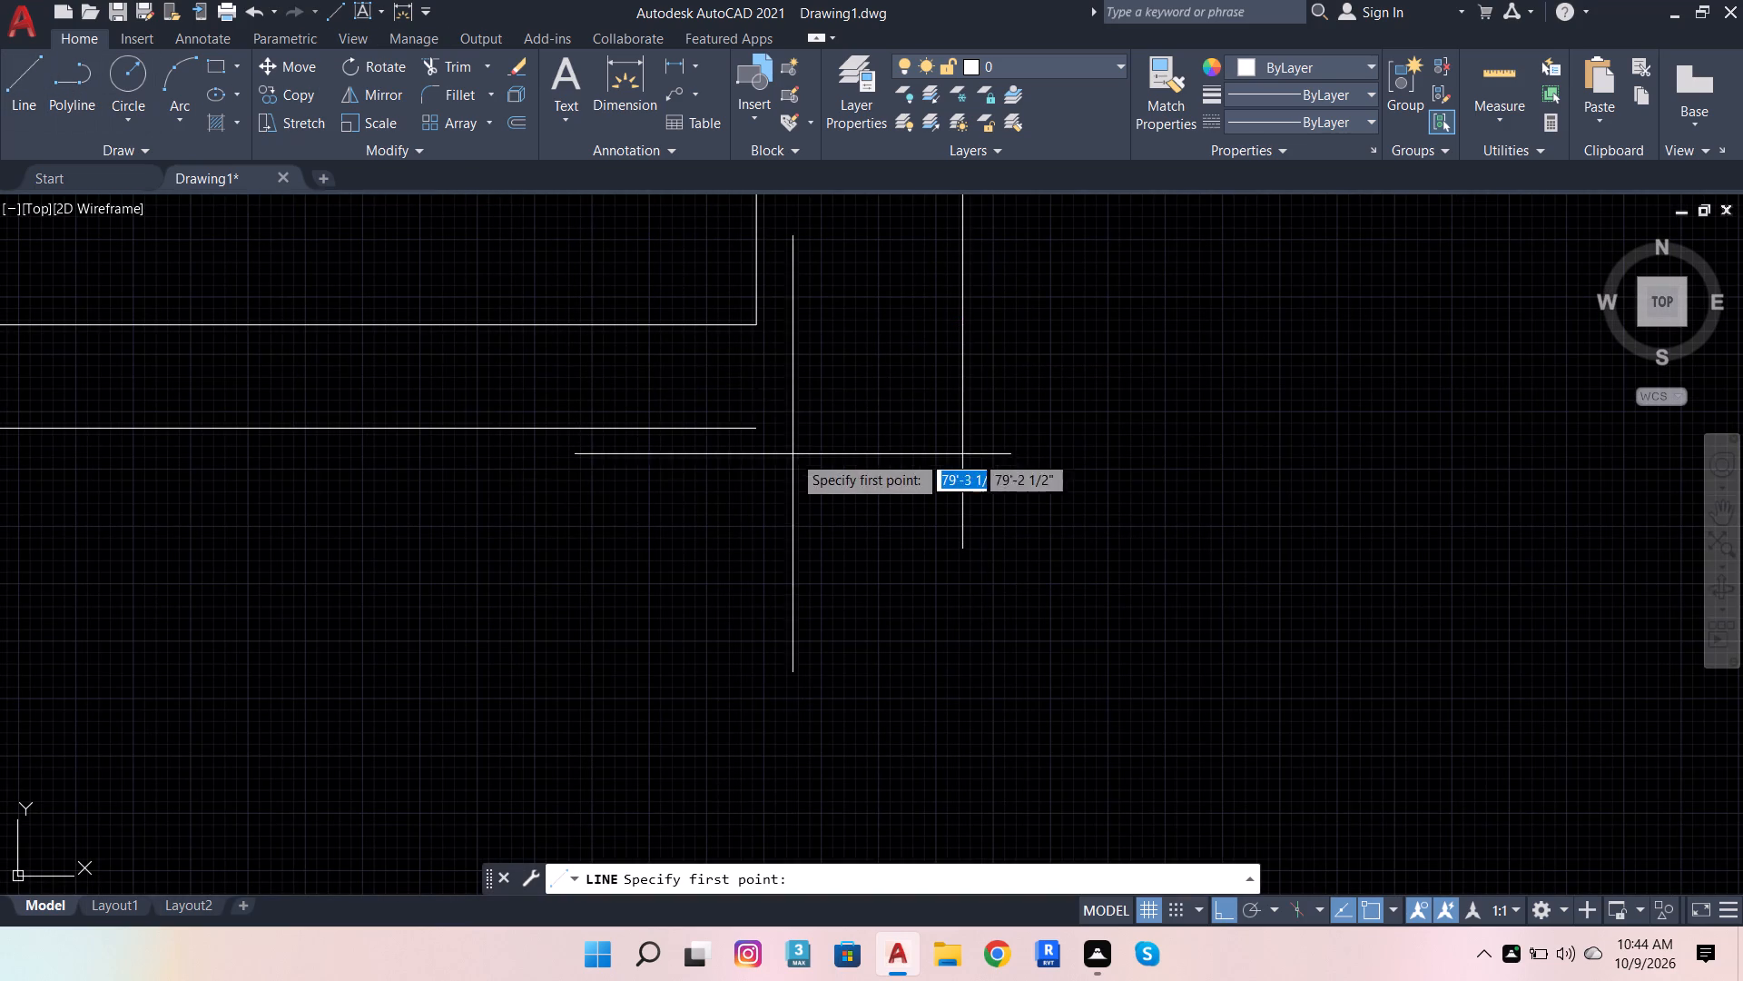
click(756, 430)
click(1055, 415)
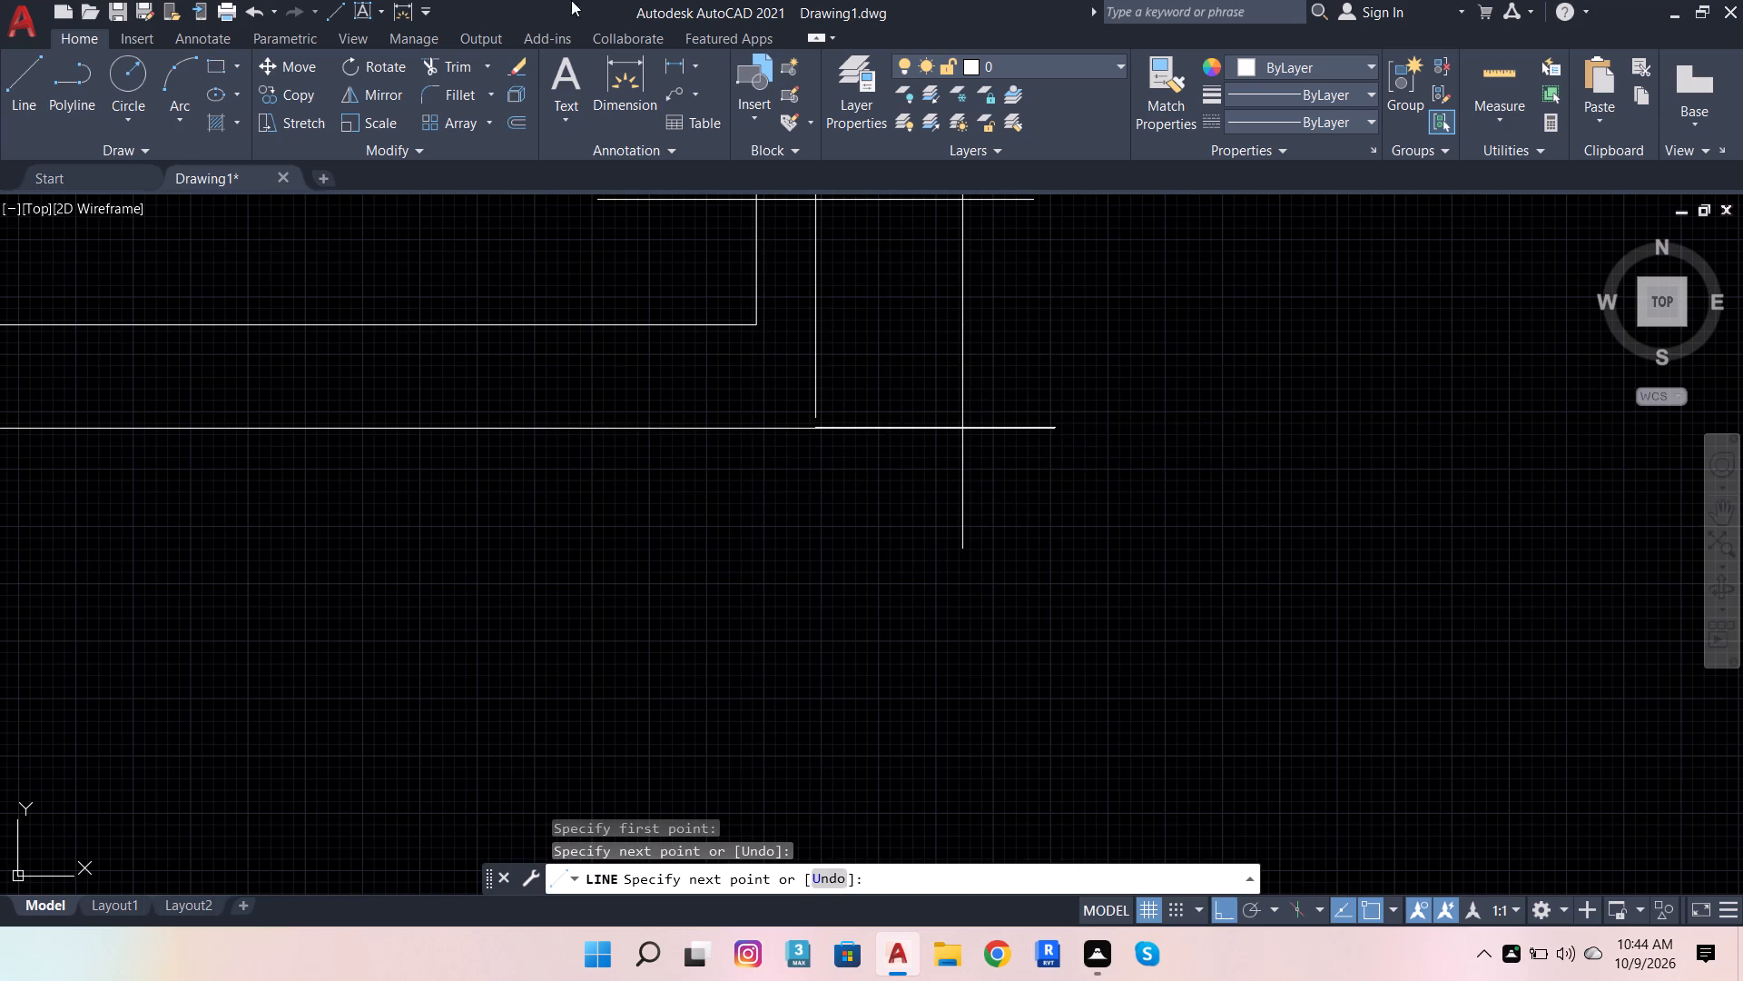
Trim the overhanging ends of the horizontal line and the vertical wall's outer face line where they cross.
click(457, 68)
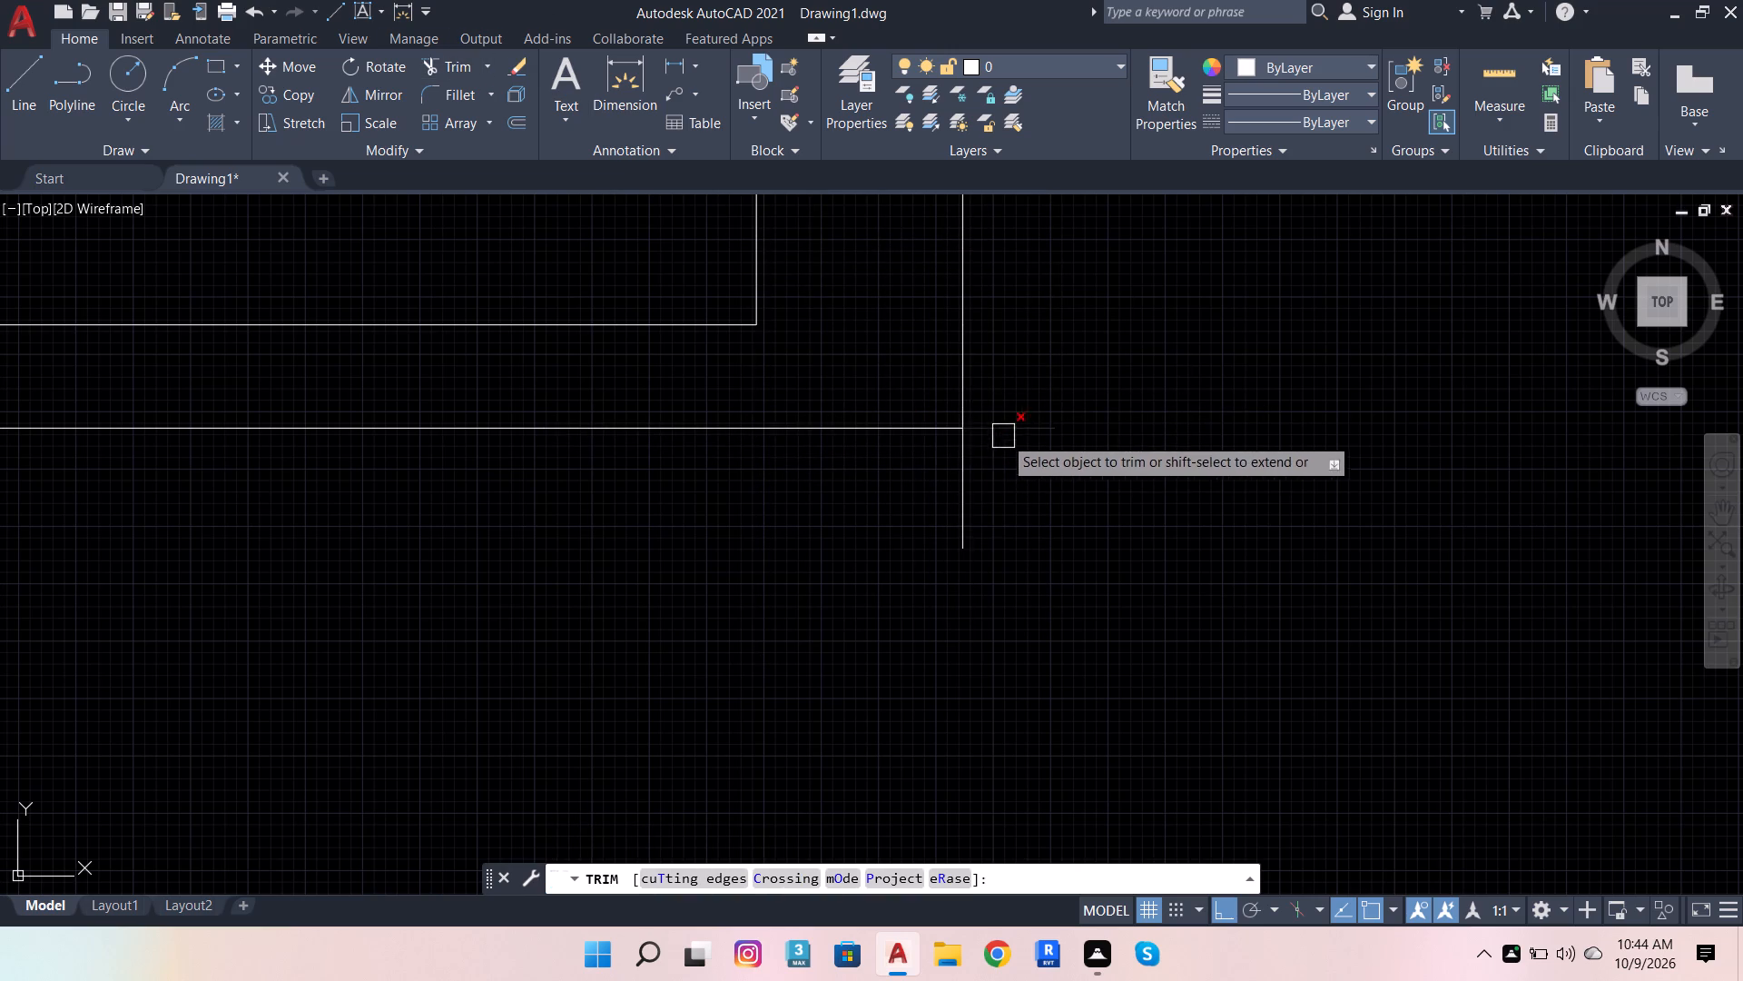
drag(1016, 421, 950, 510)
click(971, 489)
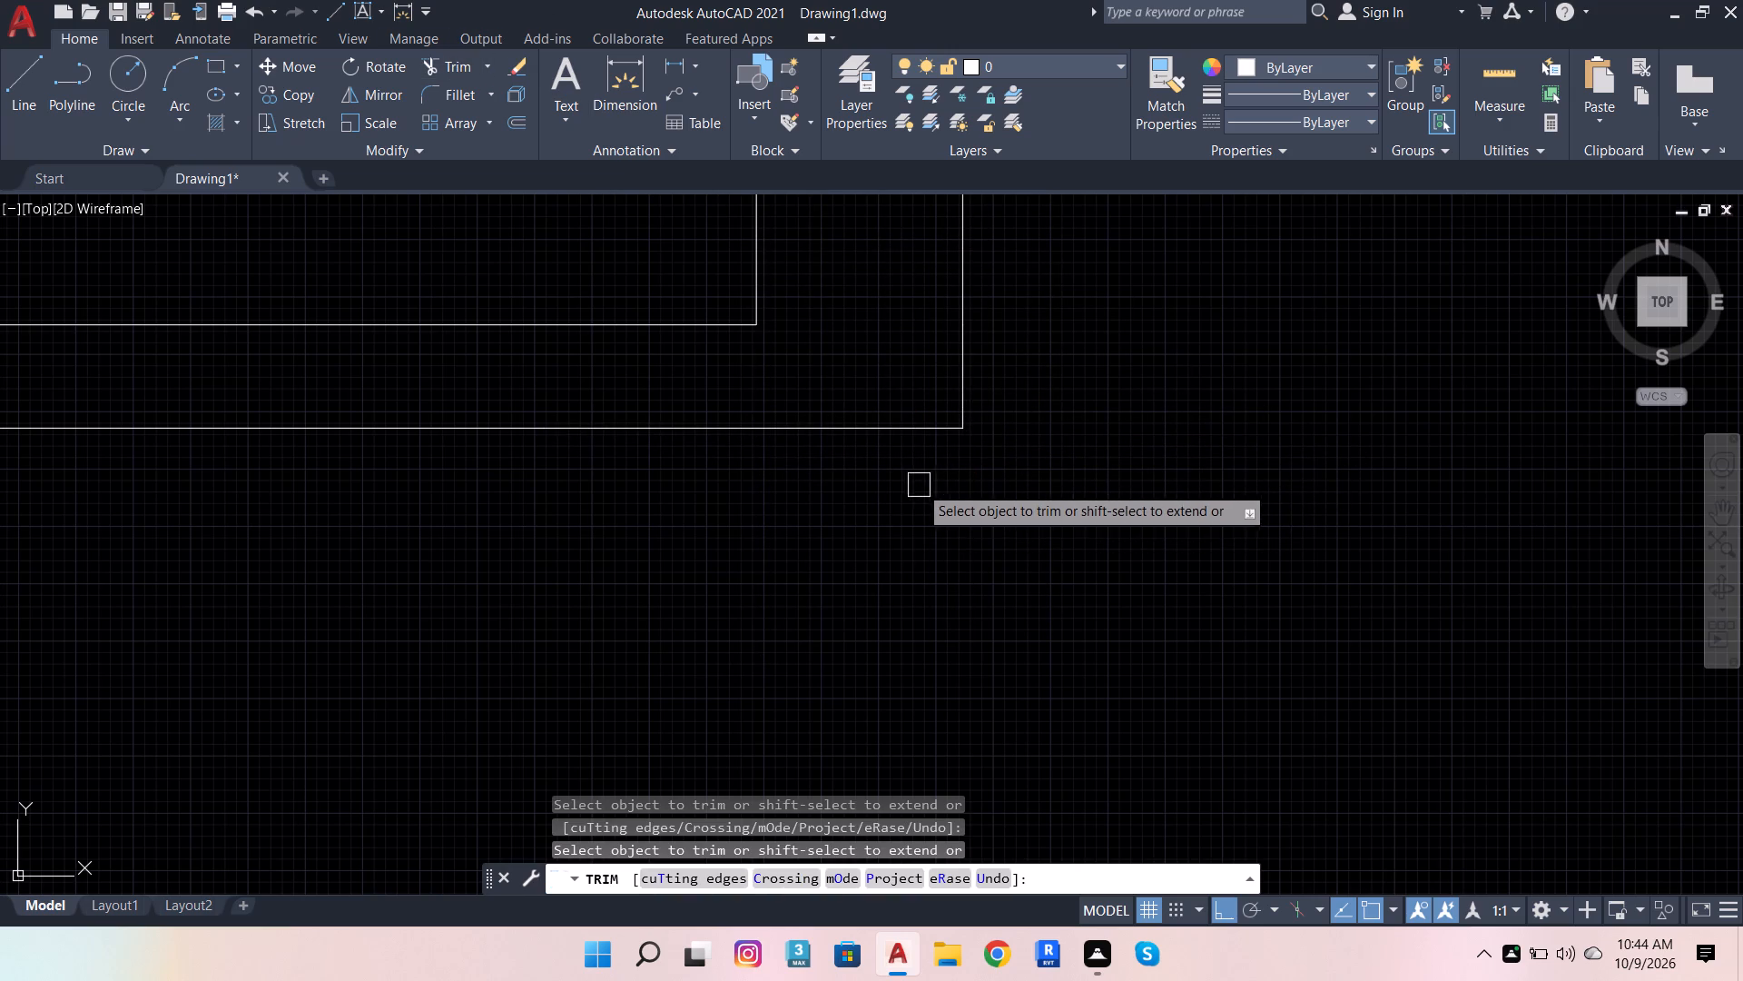
key(space)
Delete the short horizontal line closing the vertical wall's lower end.
click(865, 421)
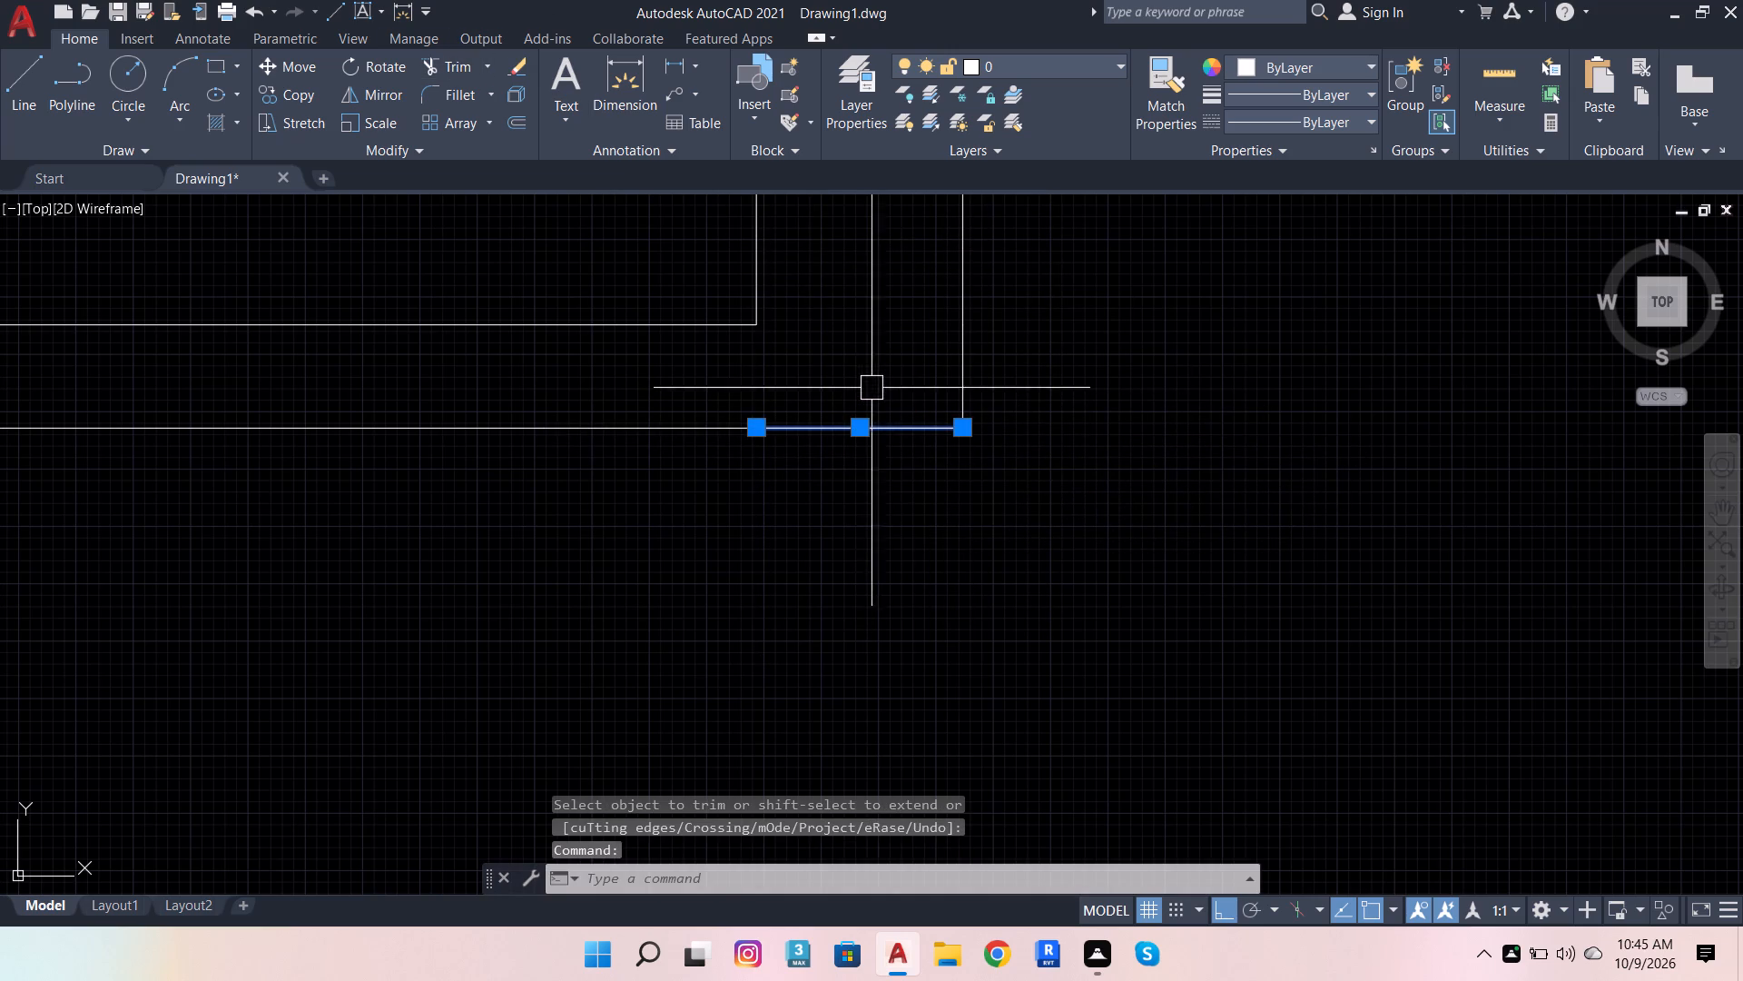
key(Delete)
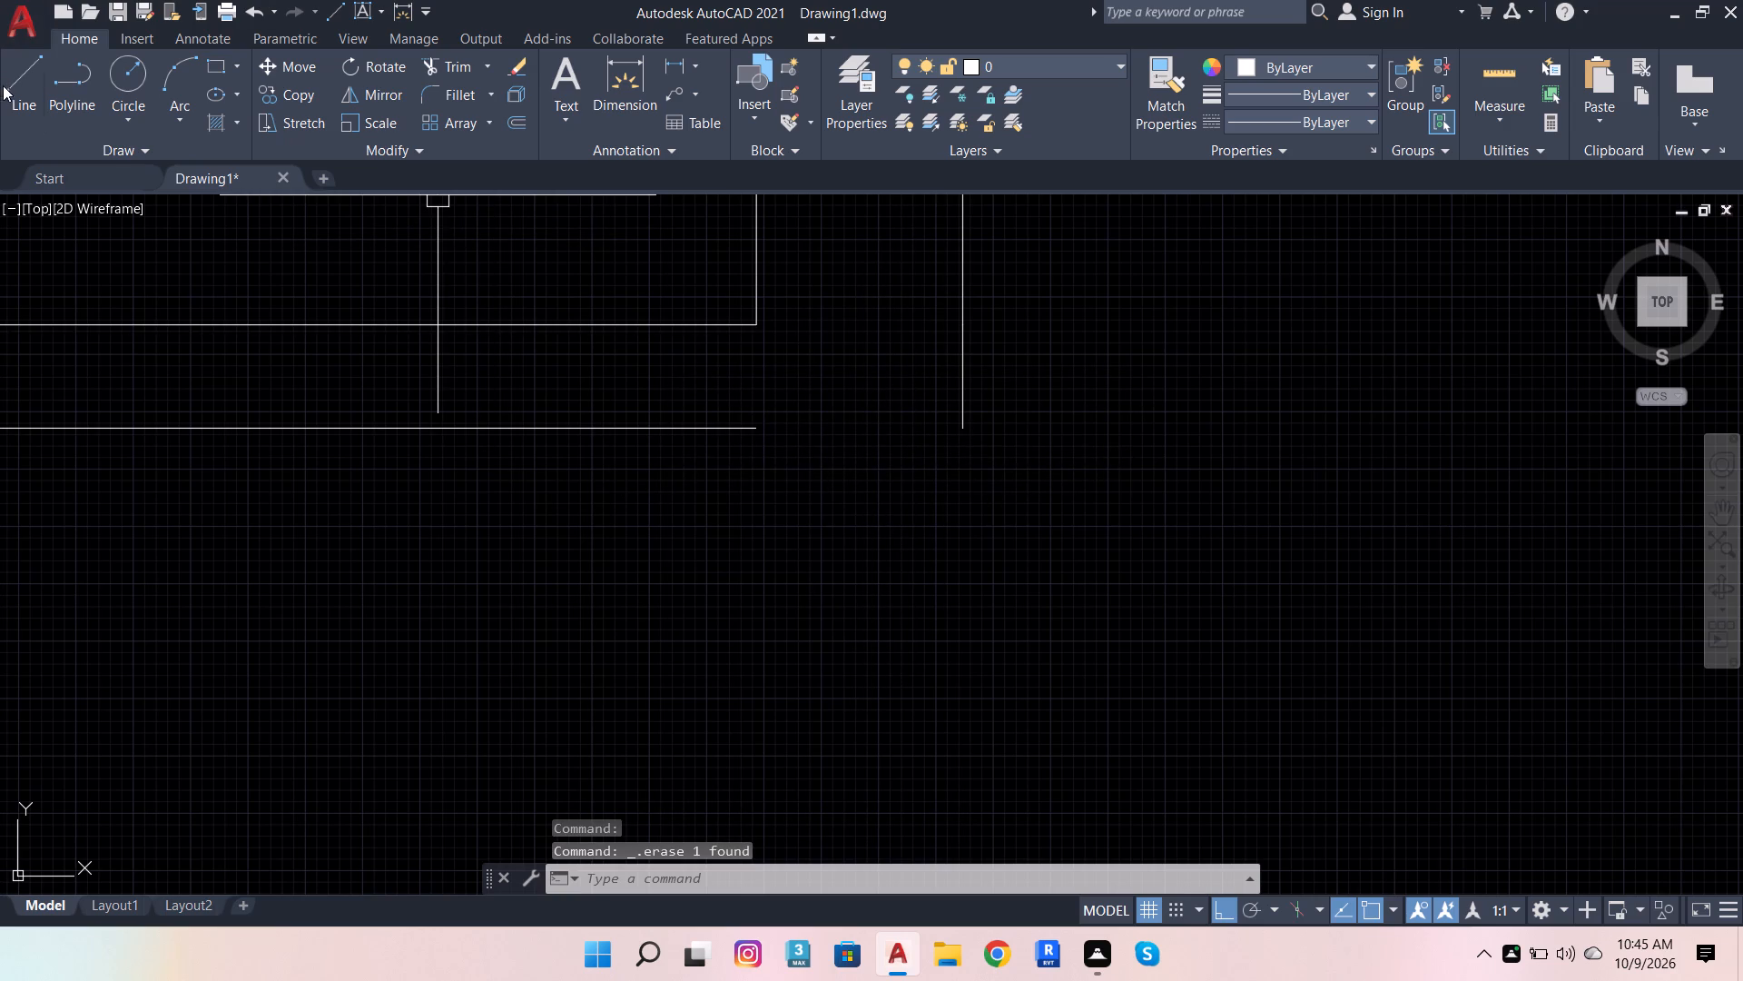
Draw connected lines from the outer face's lower end: 1" down, 4.5" across, 1" up, and back to the lower partition line's end.
click(14, 94)
click(960, 435)
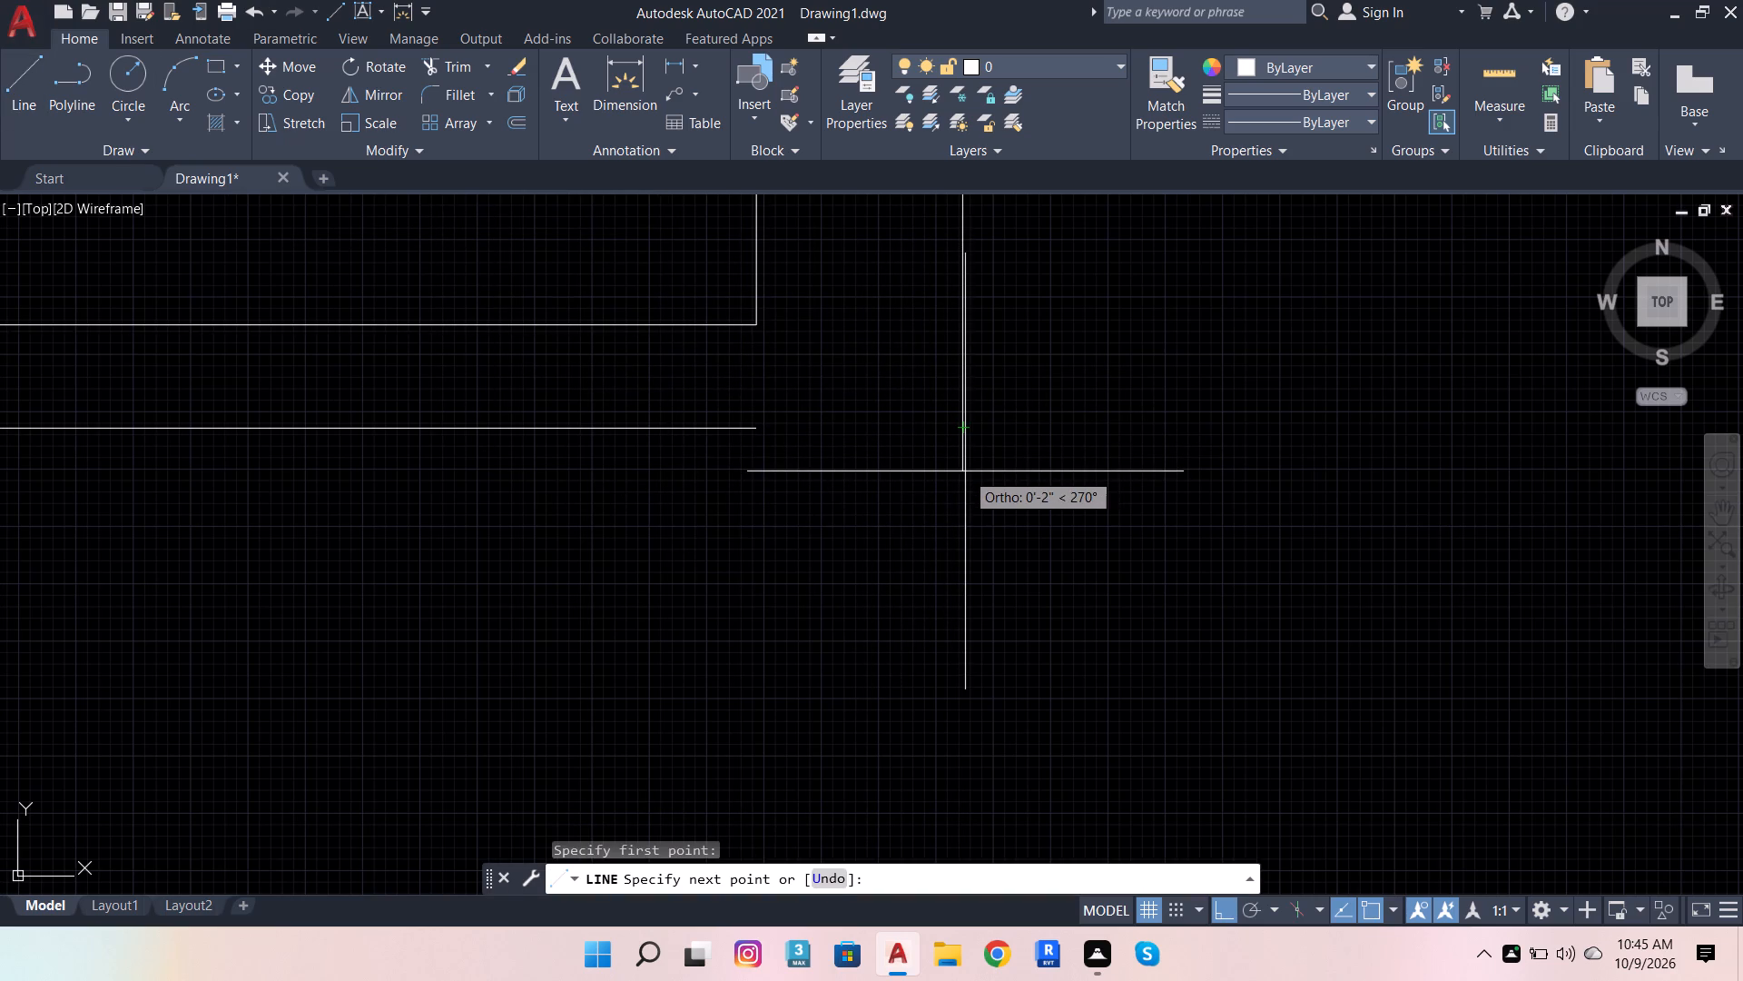
key(1)
key(Return)
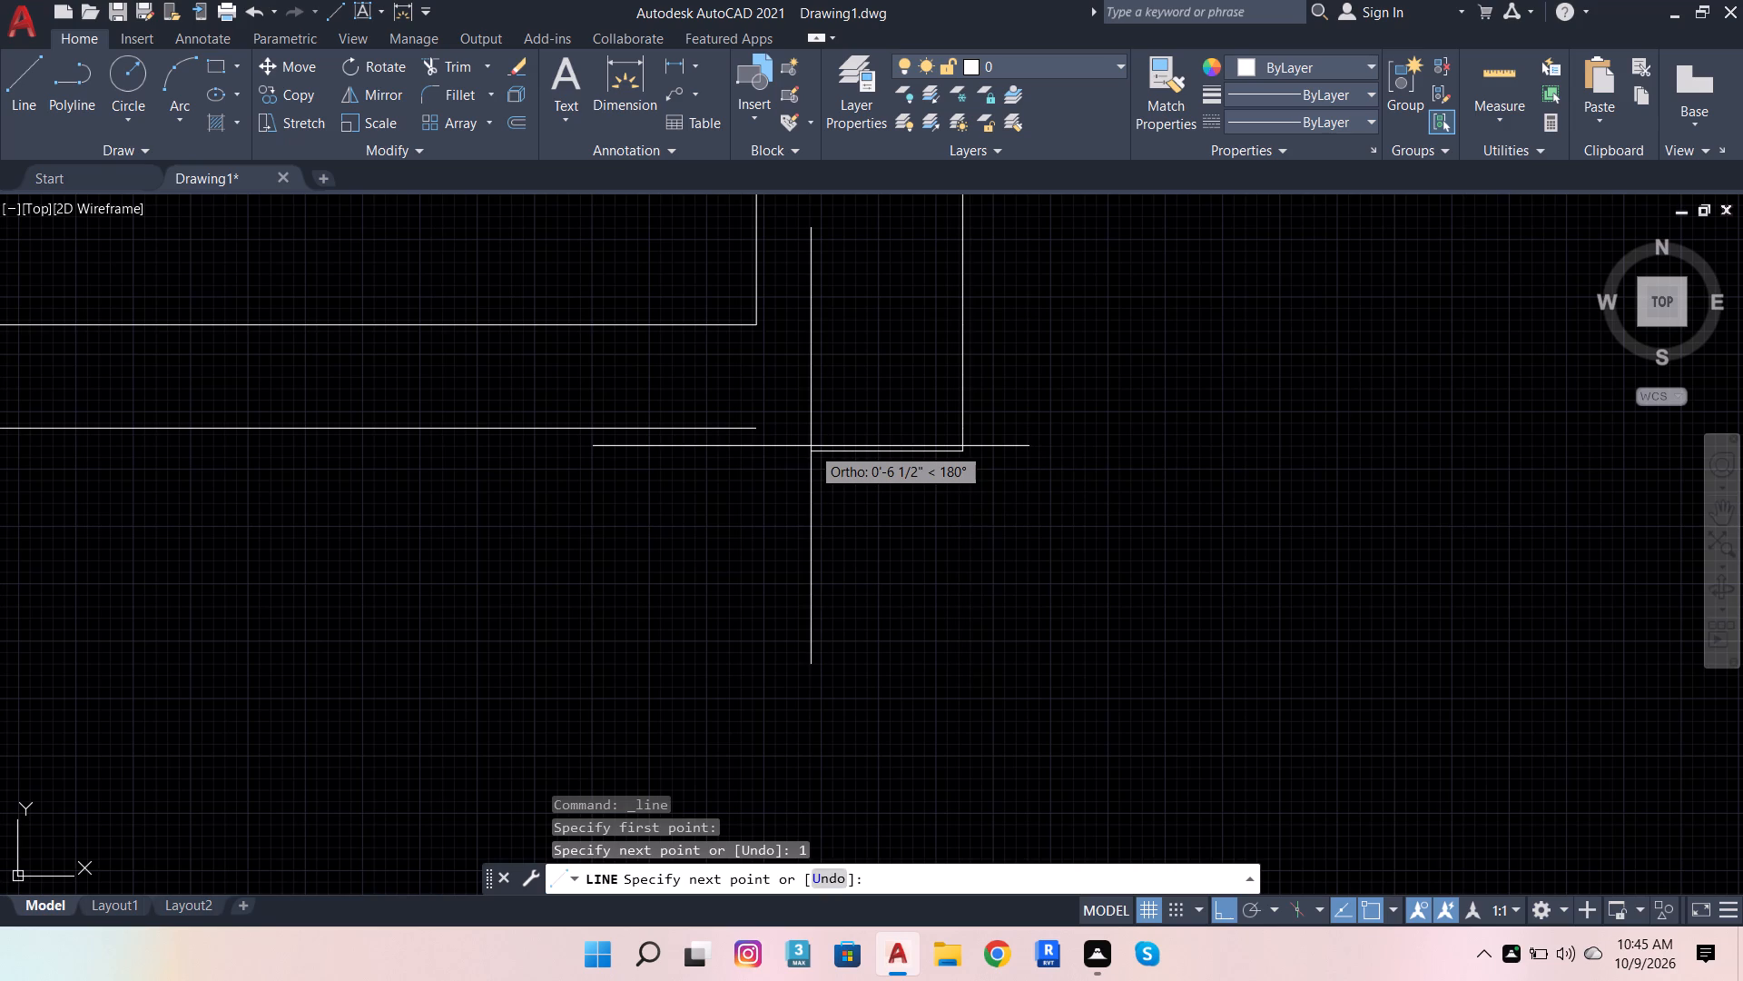
text(4.5)
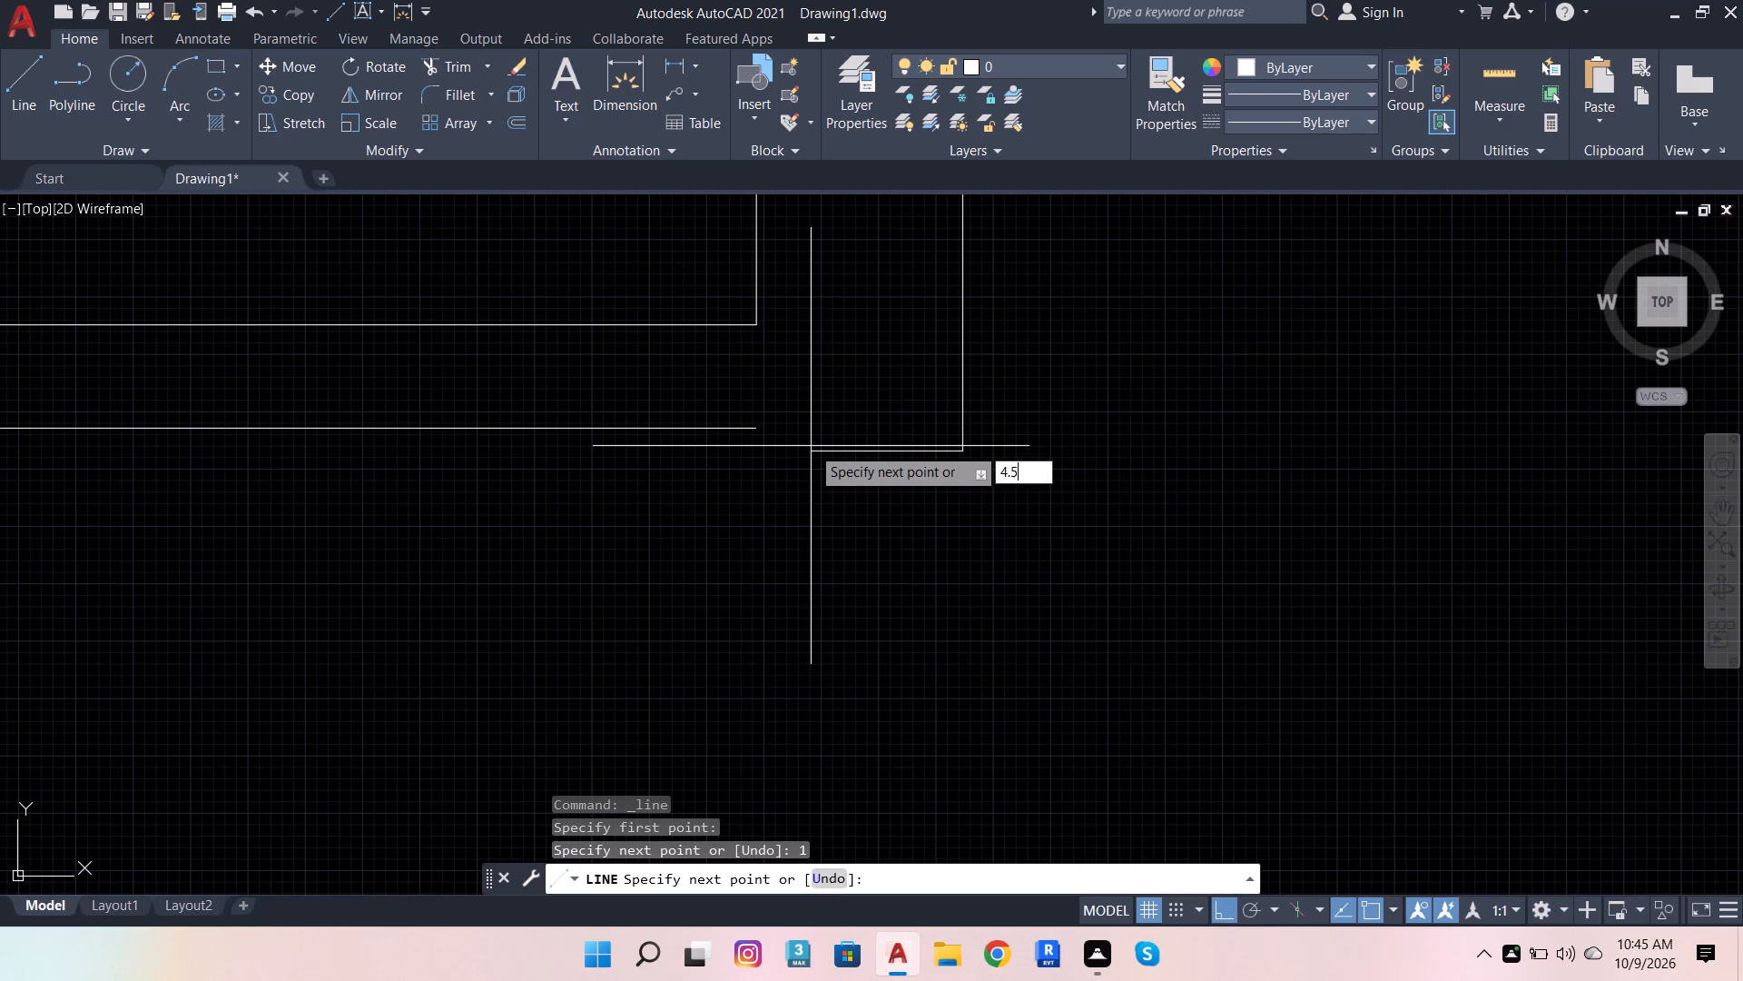
key(Return)
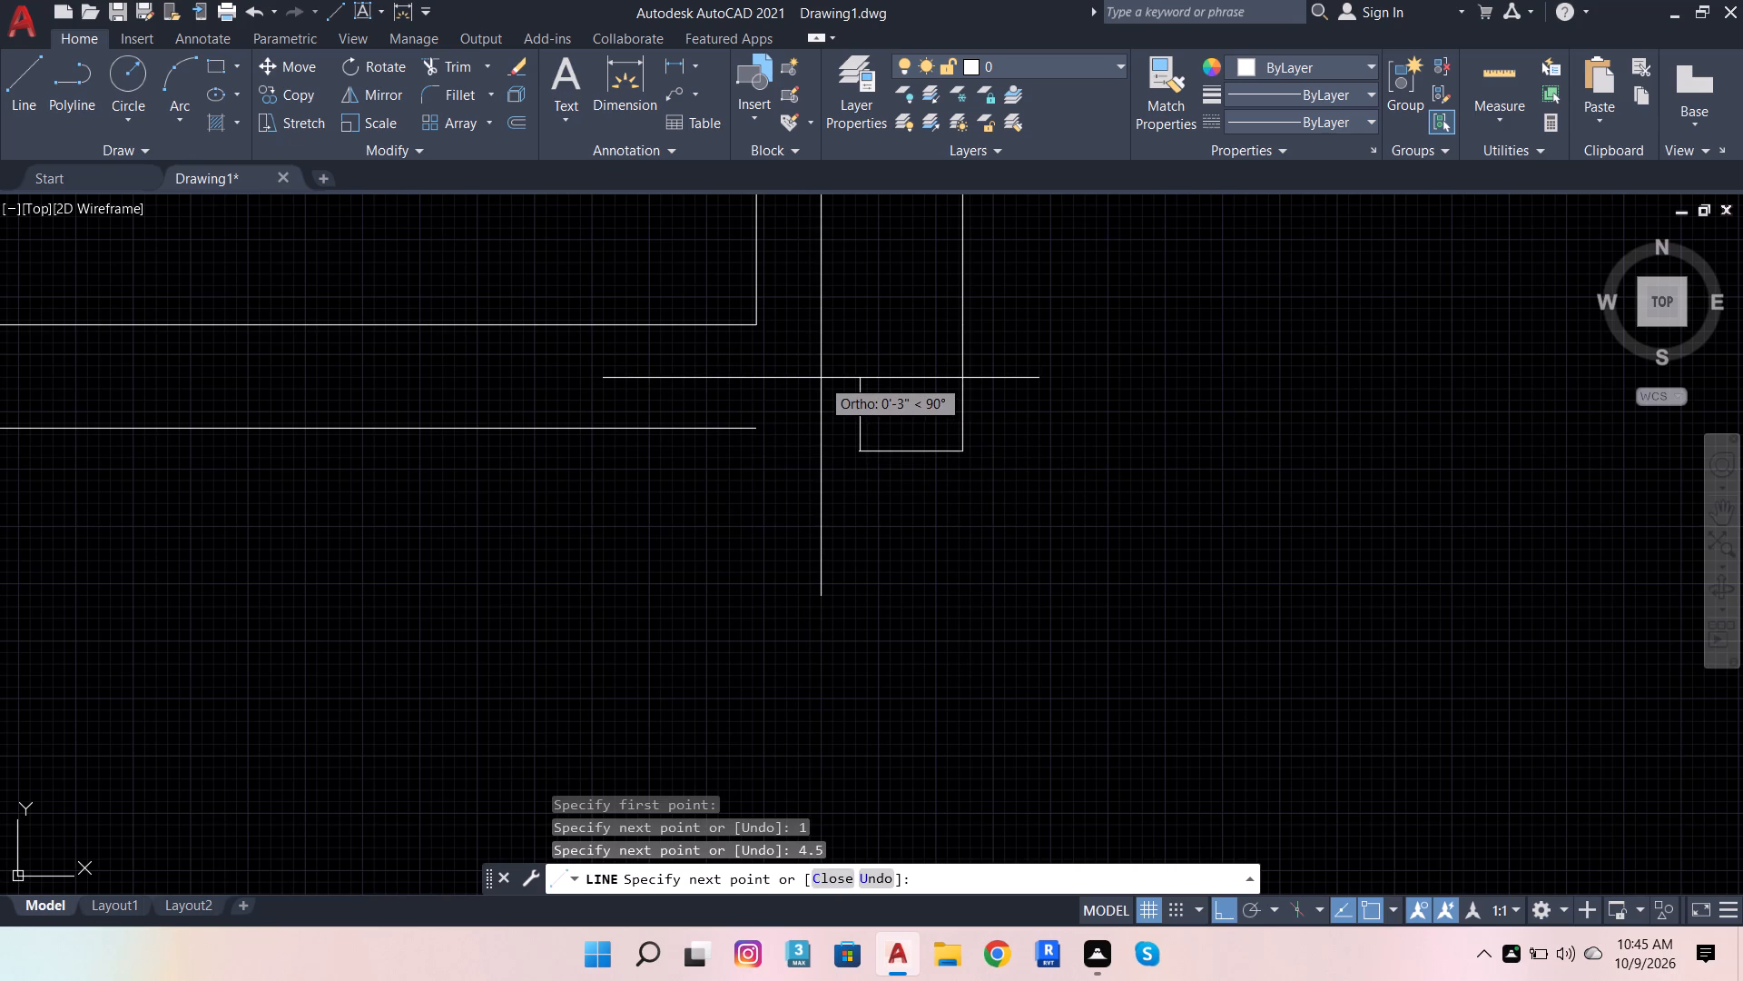
key(1)
key(Return)
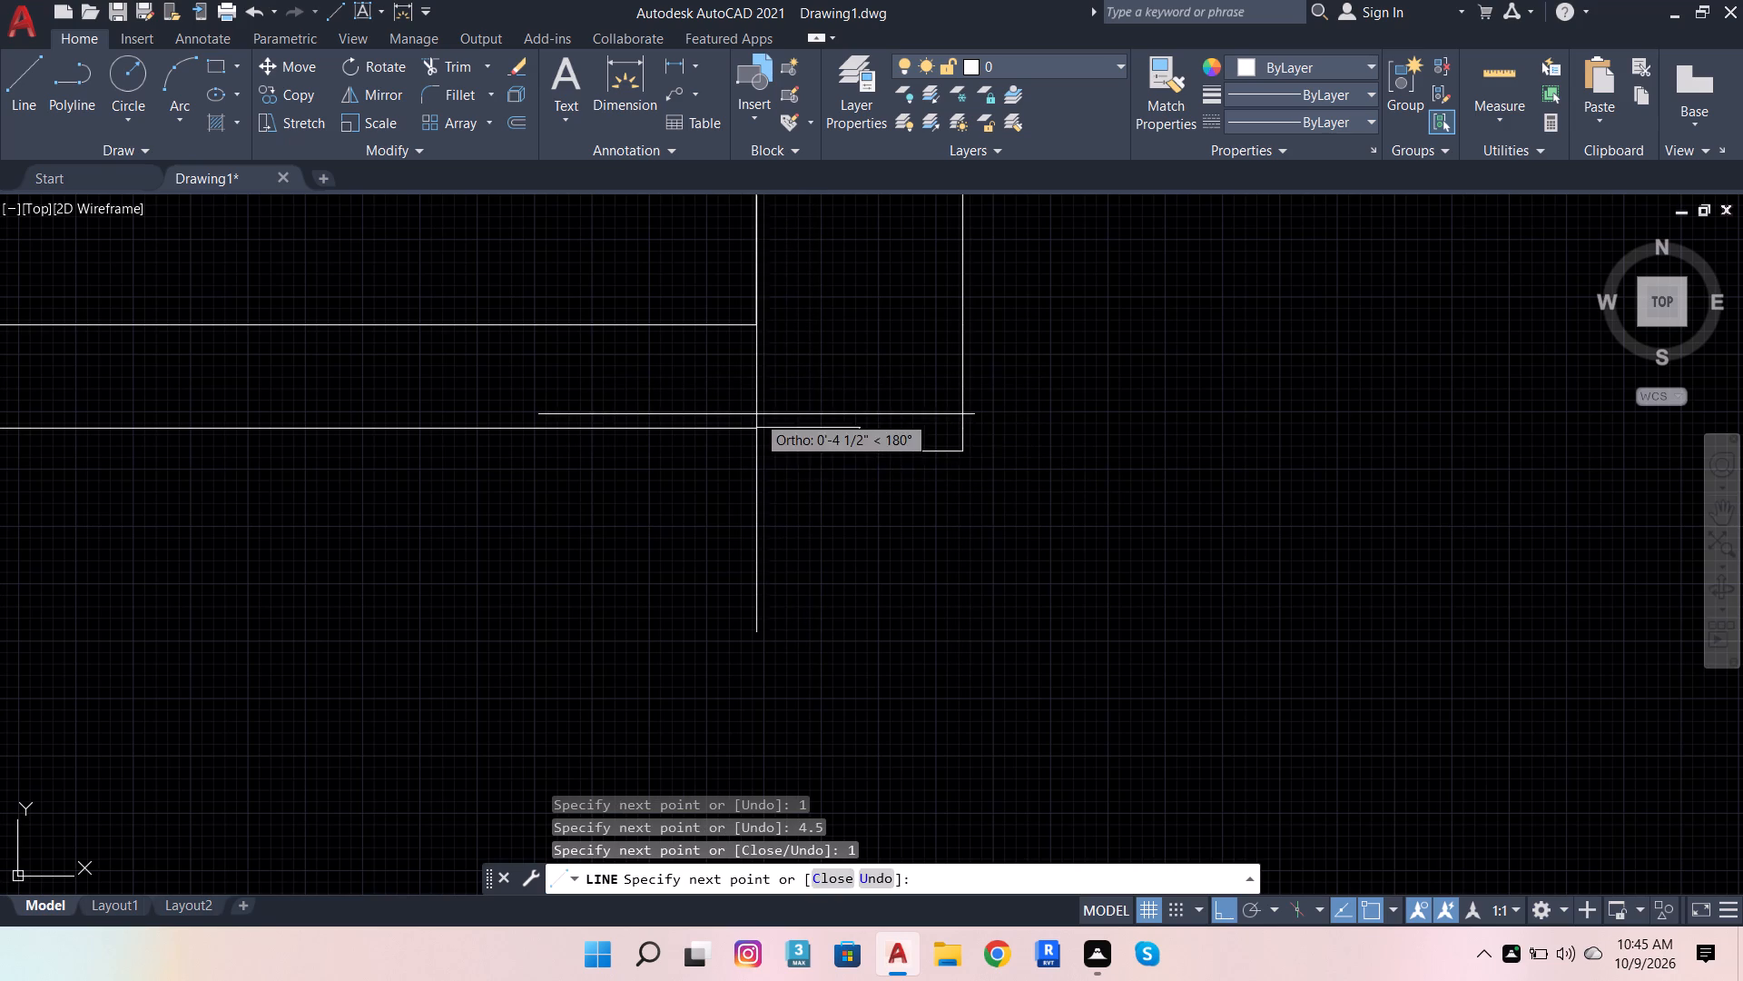
click(757, 434)
key(space)
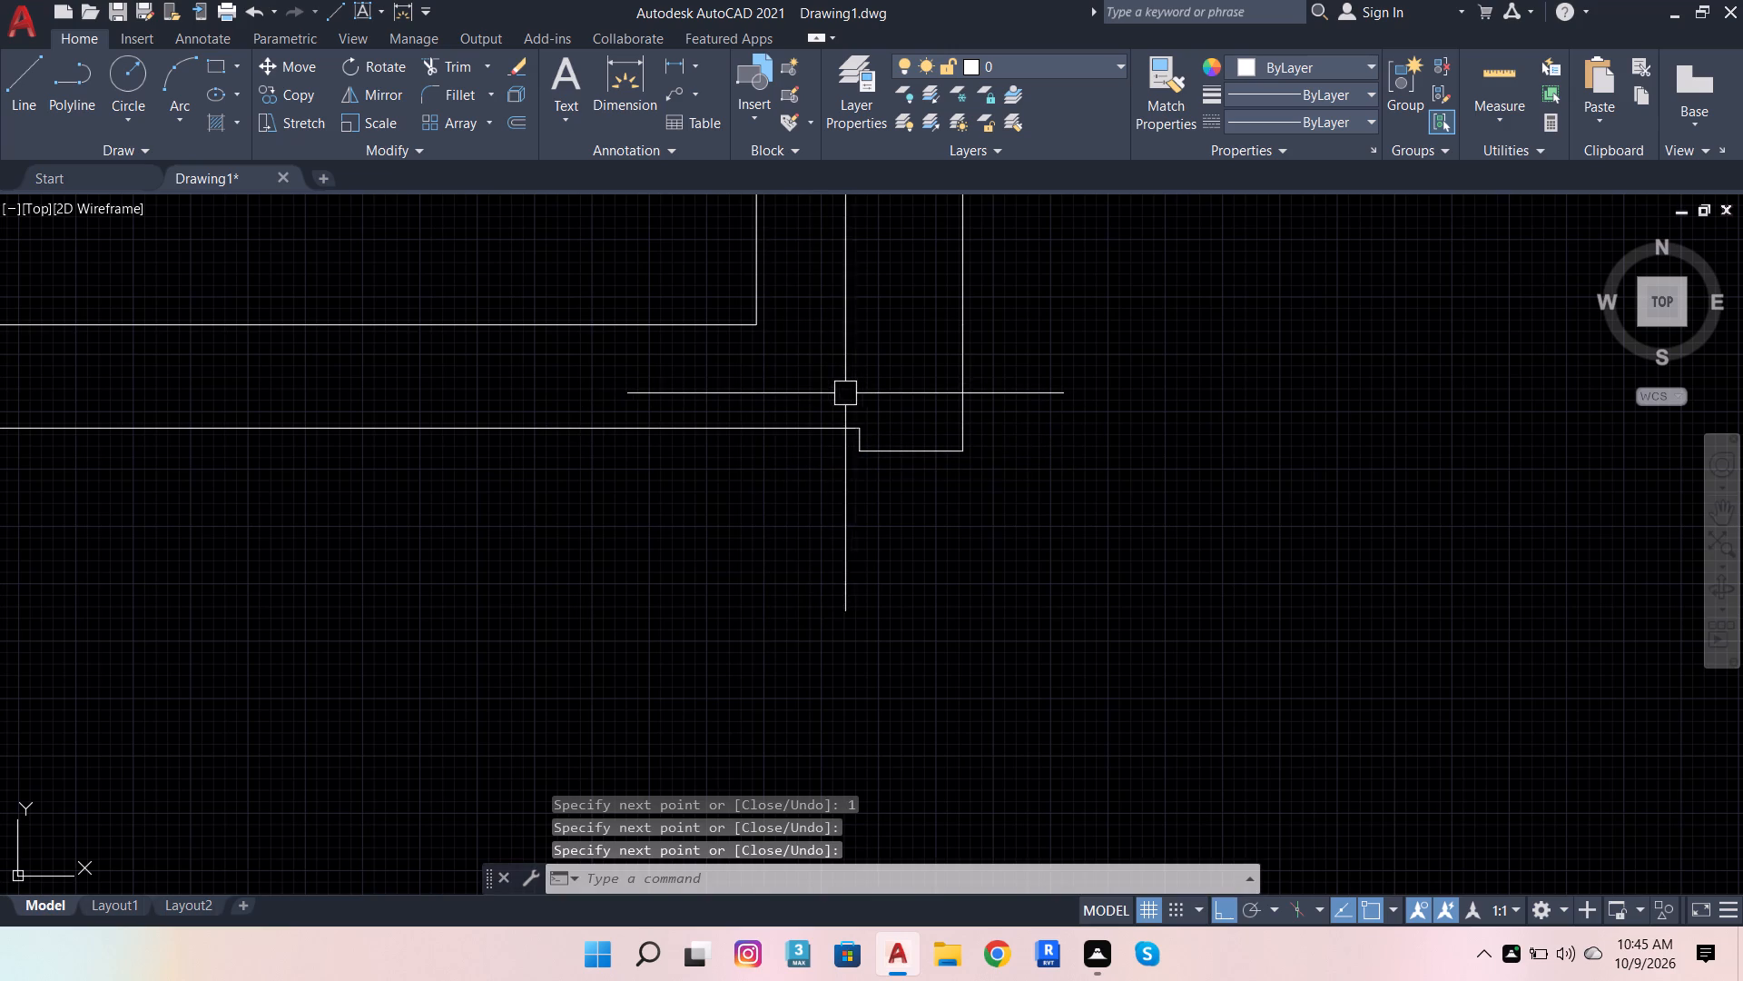
Join the short horizontal line beside the notch and the lower partition line into one line.
click(826, 418)
click(705, 436)
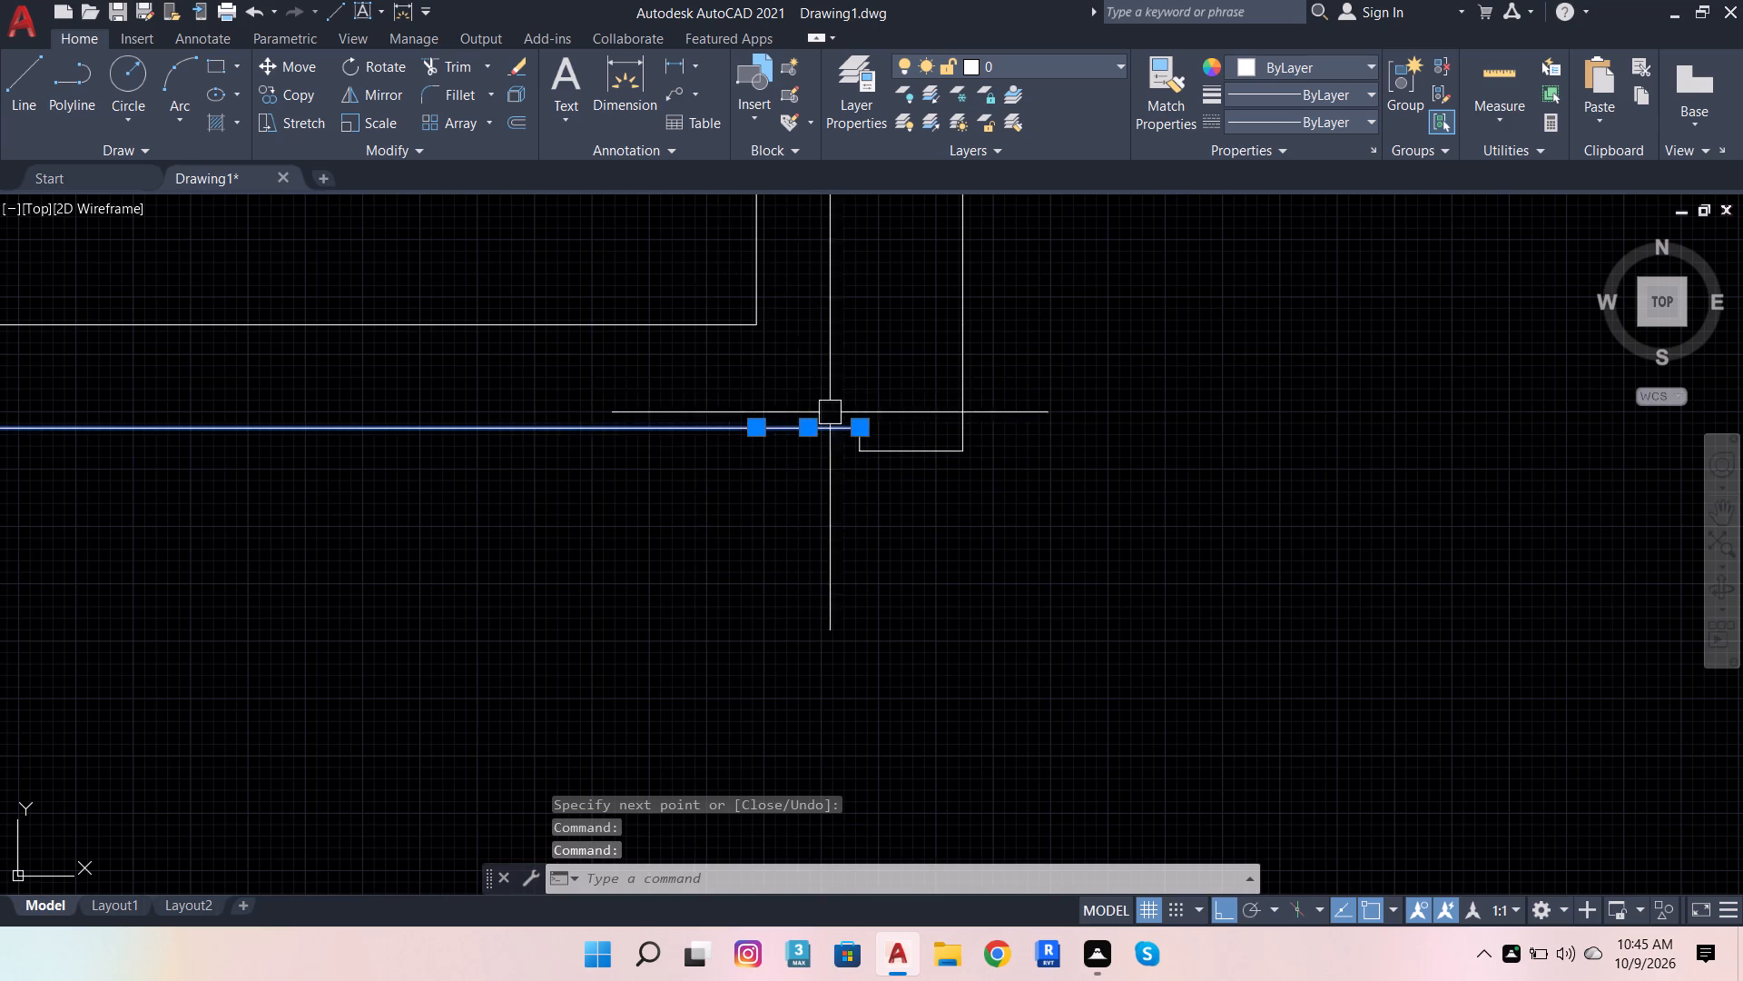
scroll(864, 474, down, 3)
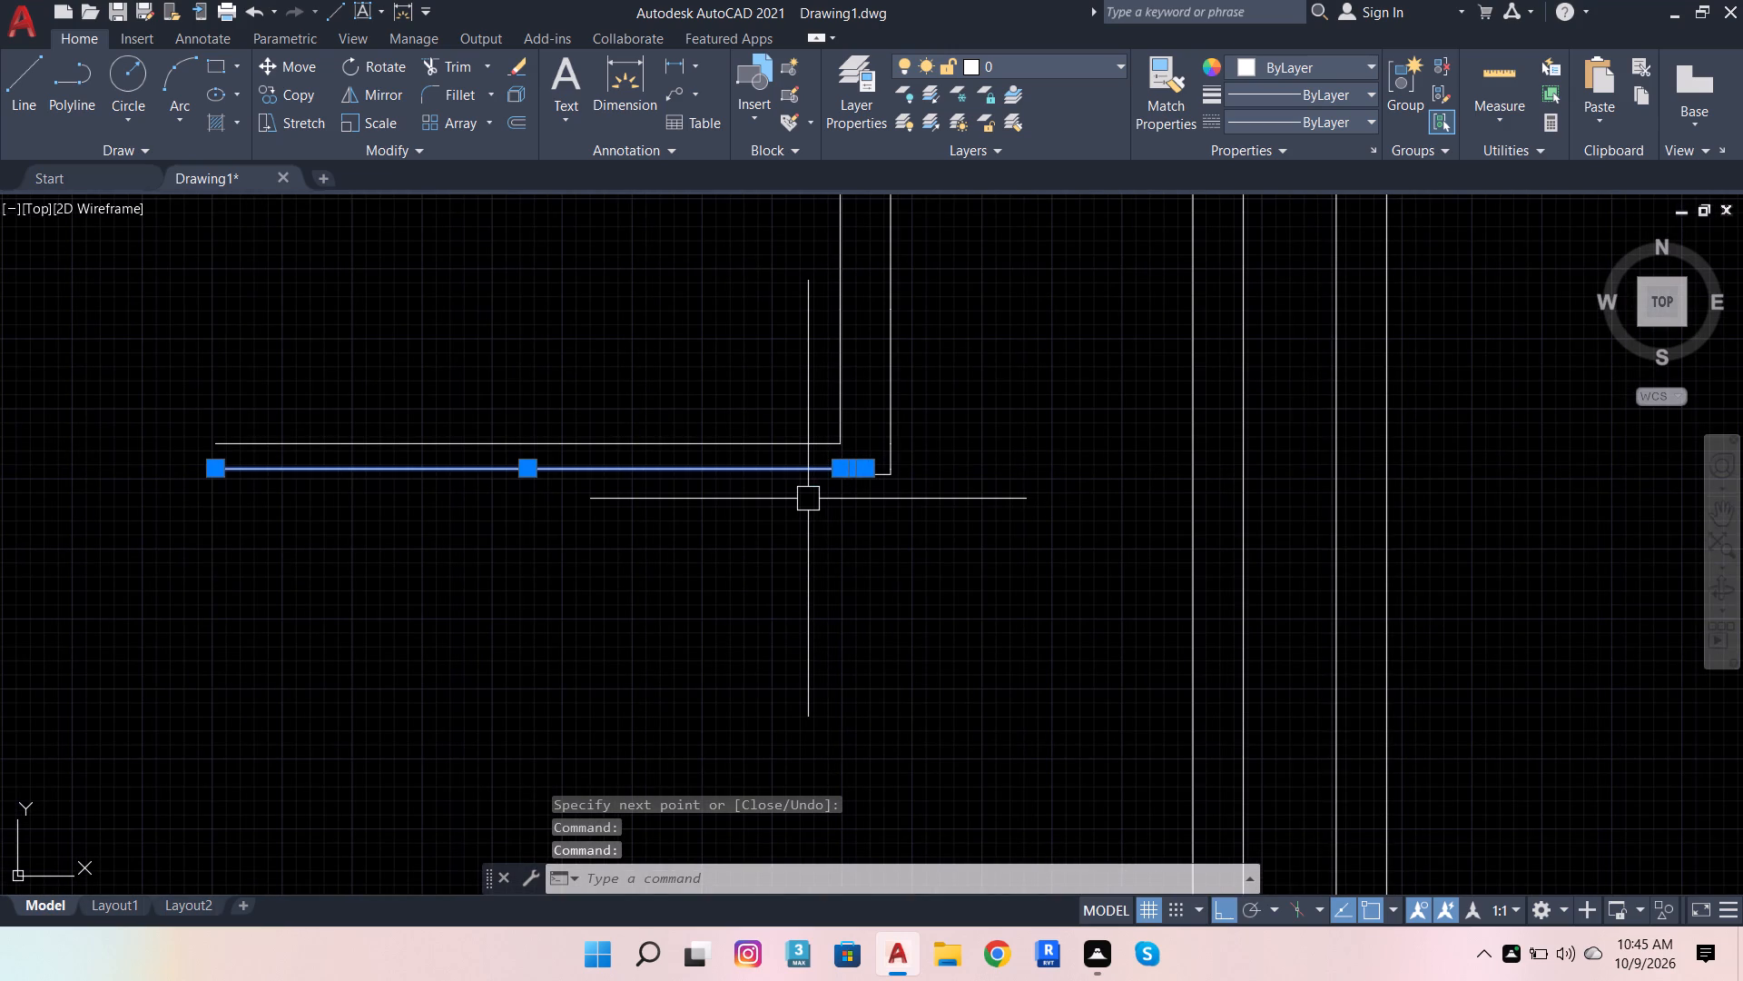
key(j)
key(Return)
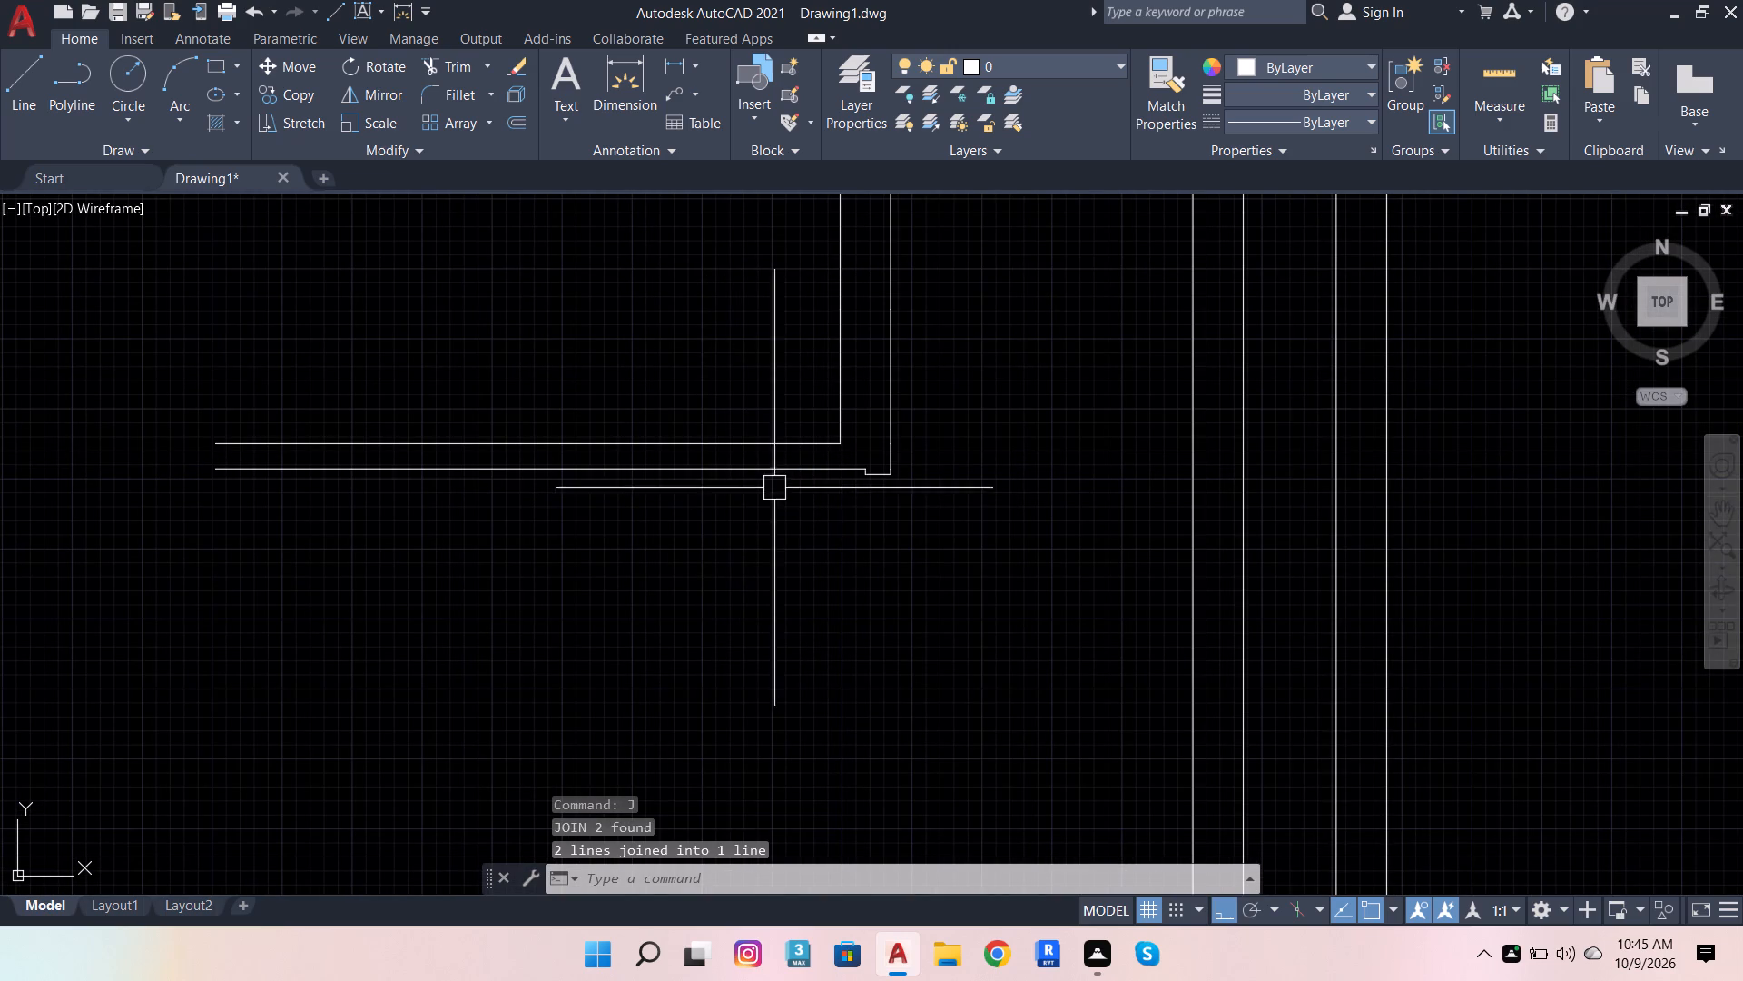
Copy the red-lined frame block by its upper-left corner to the lower inner corner of the notch at the vertical wall's end.
scroll(872, 510, up, 1)
scroll(605, 381, down, 6)
scroll(795, 426, up, 3)
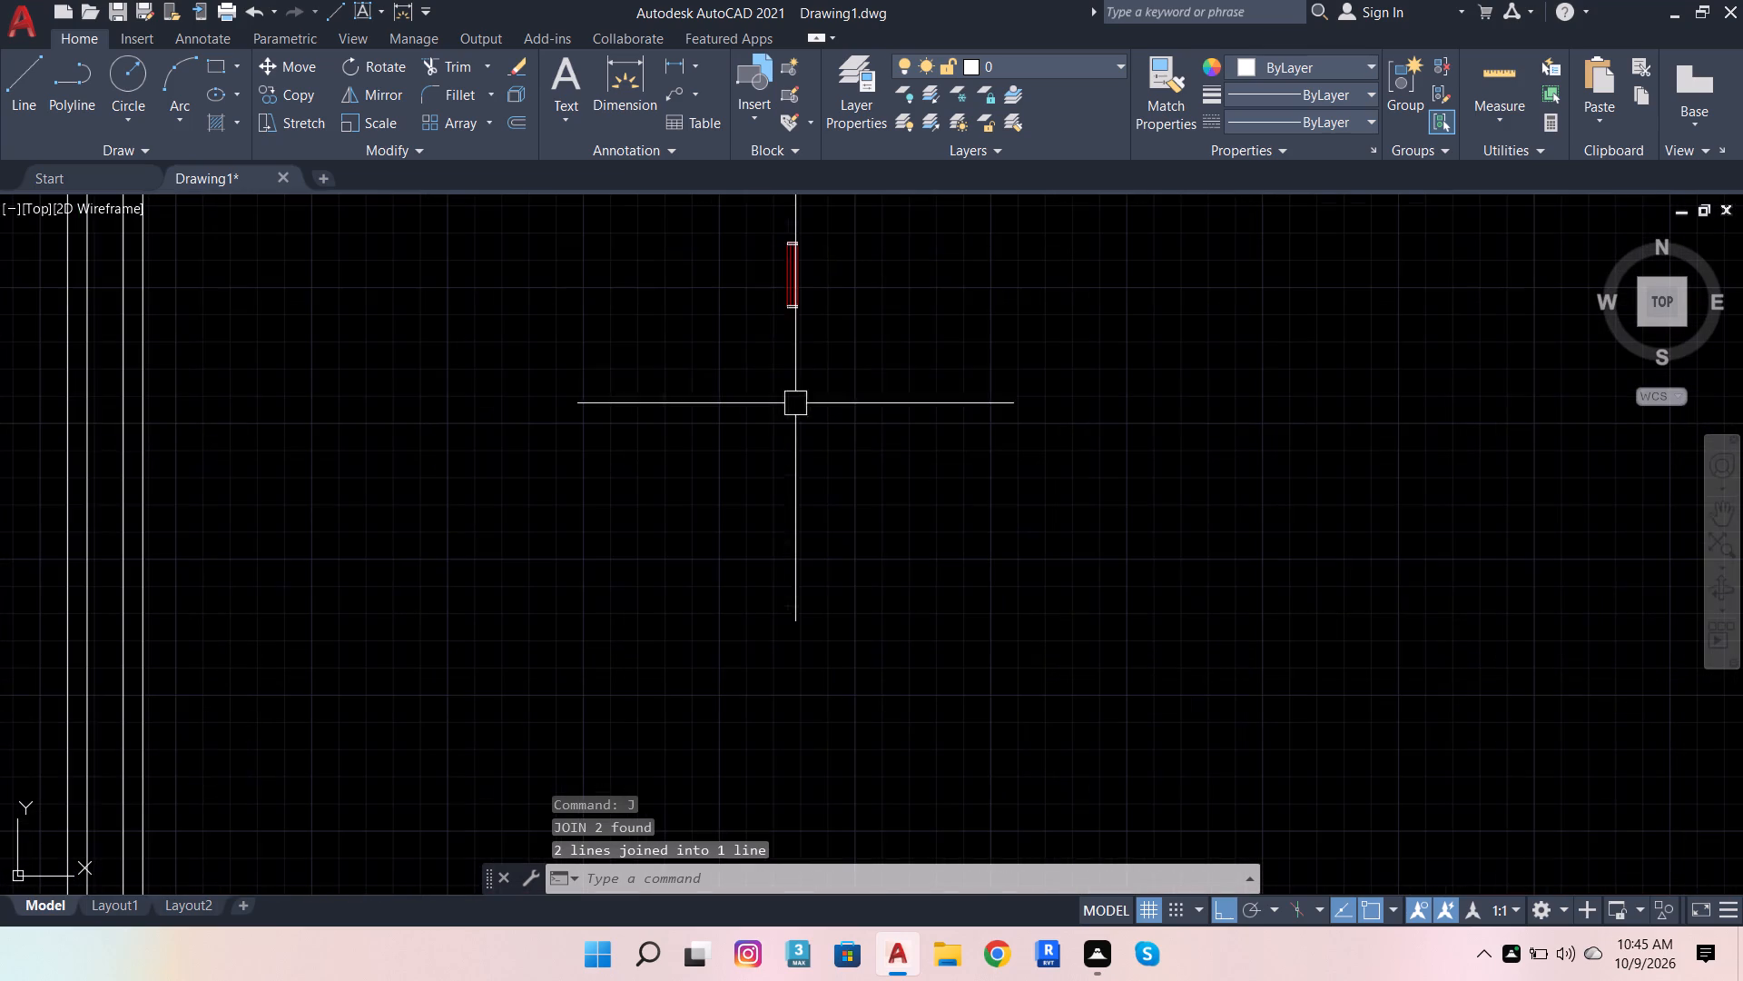
click(760, 186)
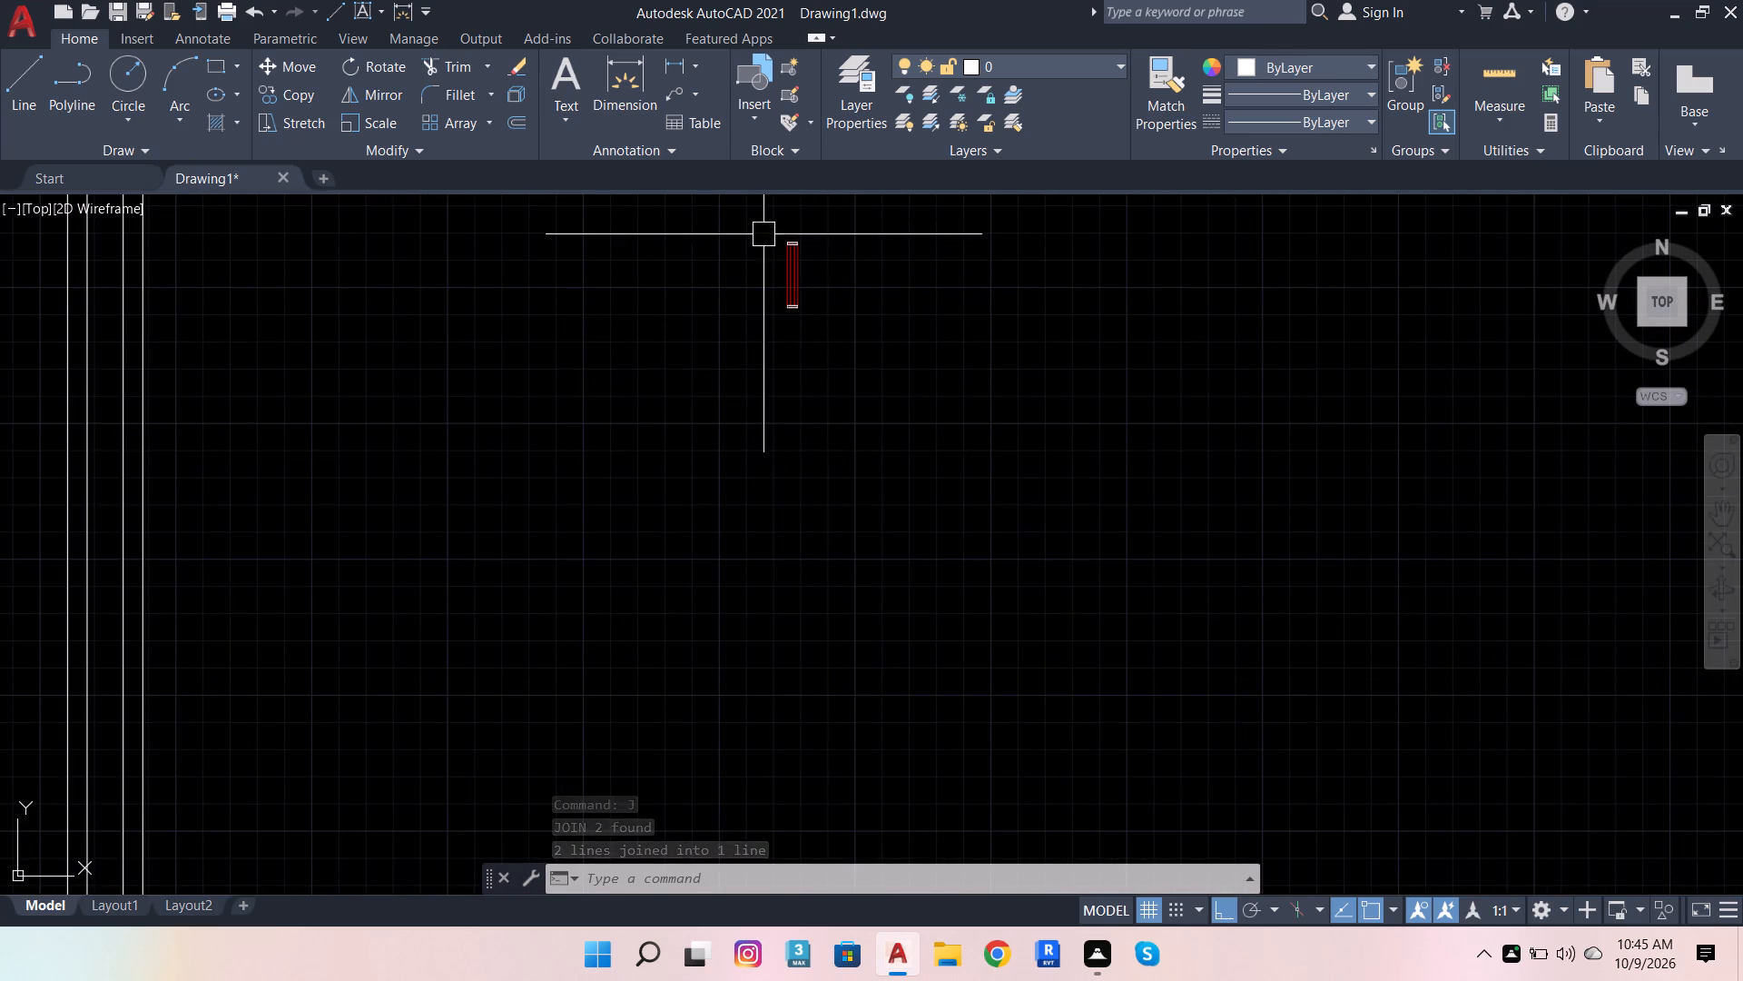
click(791, 271)
click(275, 91)
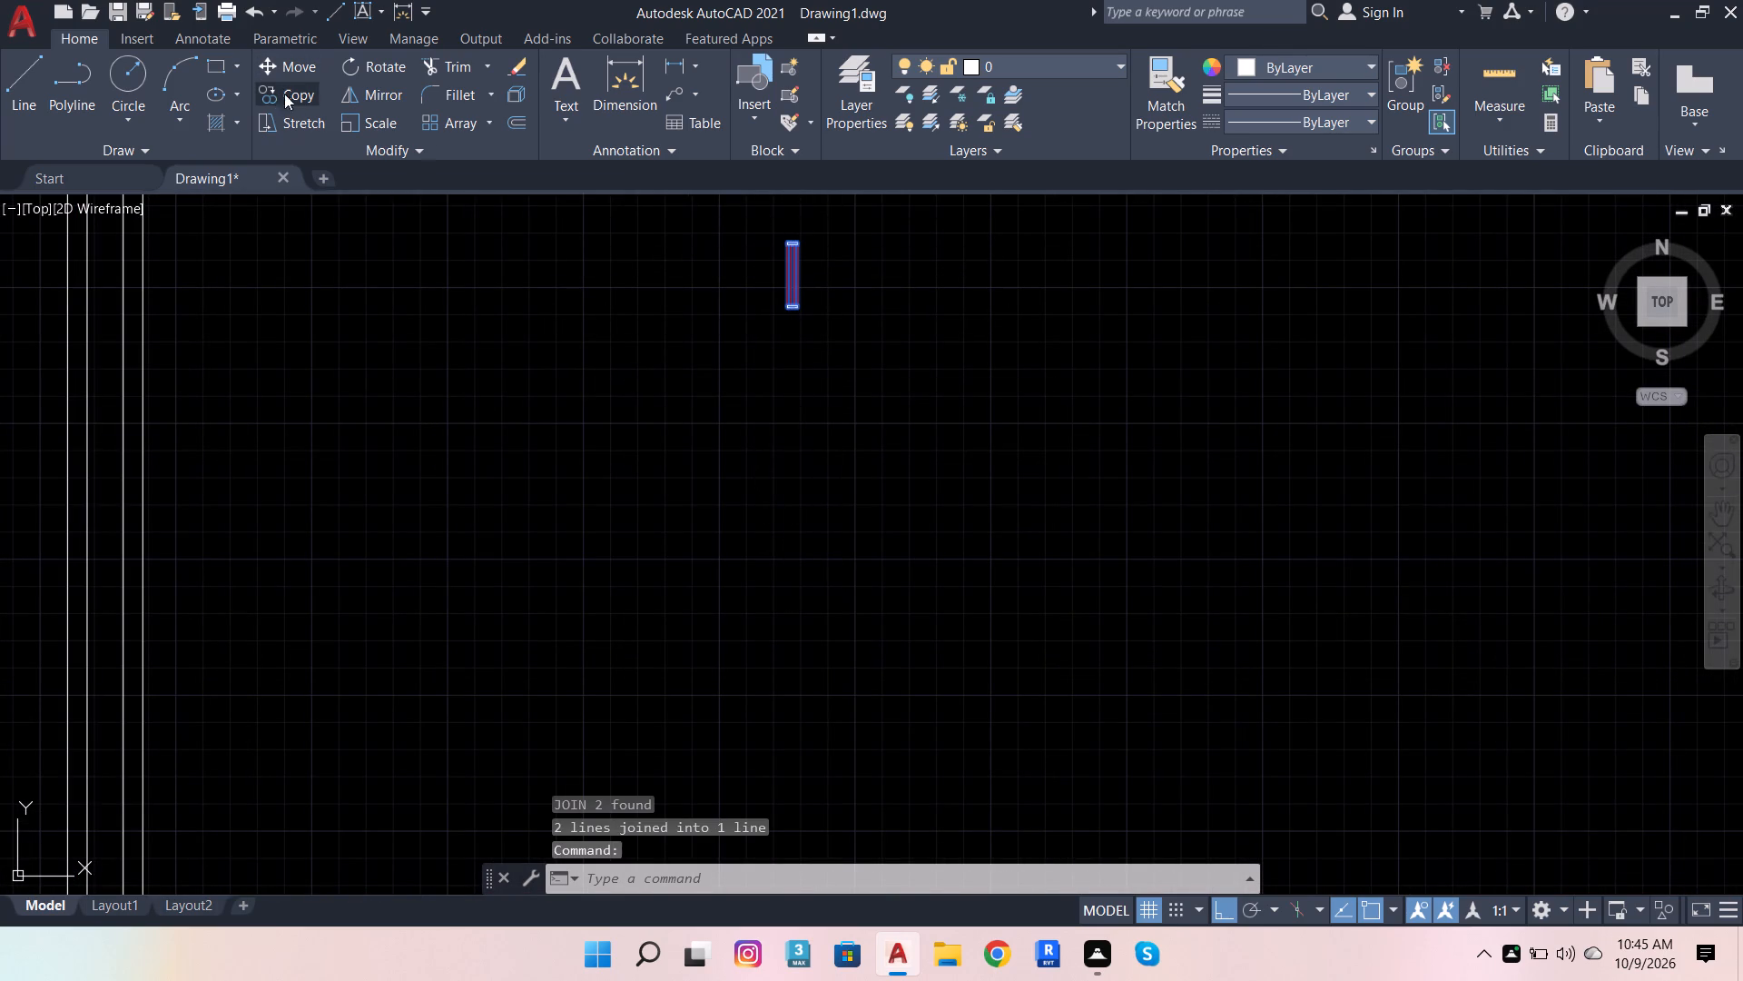
scroll(819, 222, up, 3)
scroll(661, 271, up, 3)
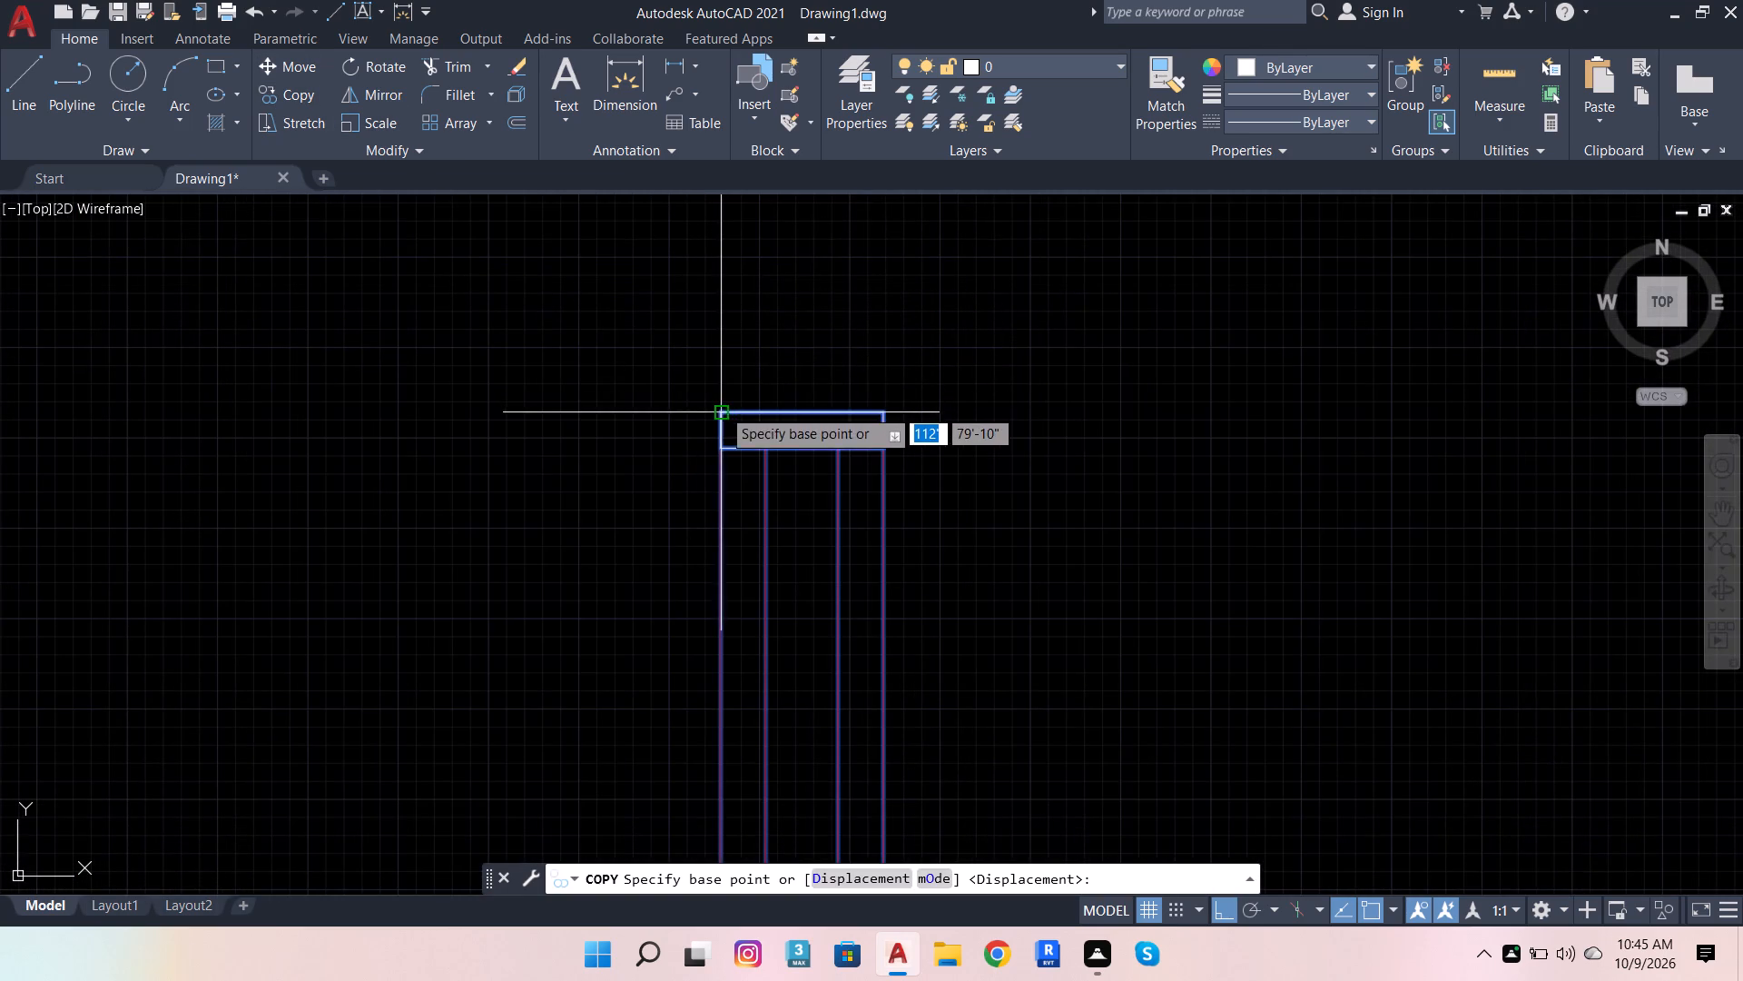
click(722, 409)
scroll(1058, 401, down, 6)
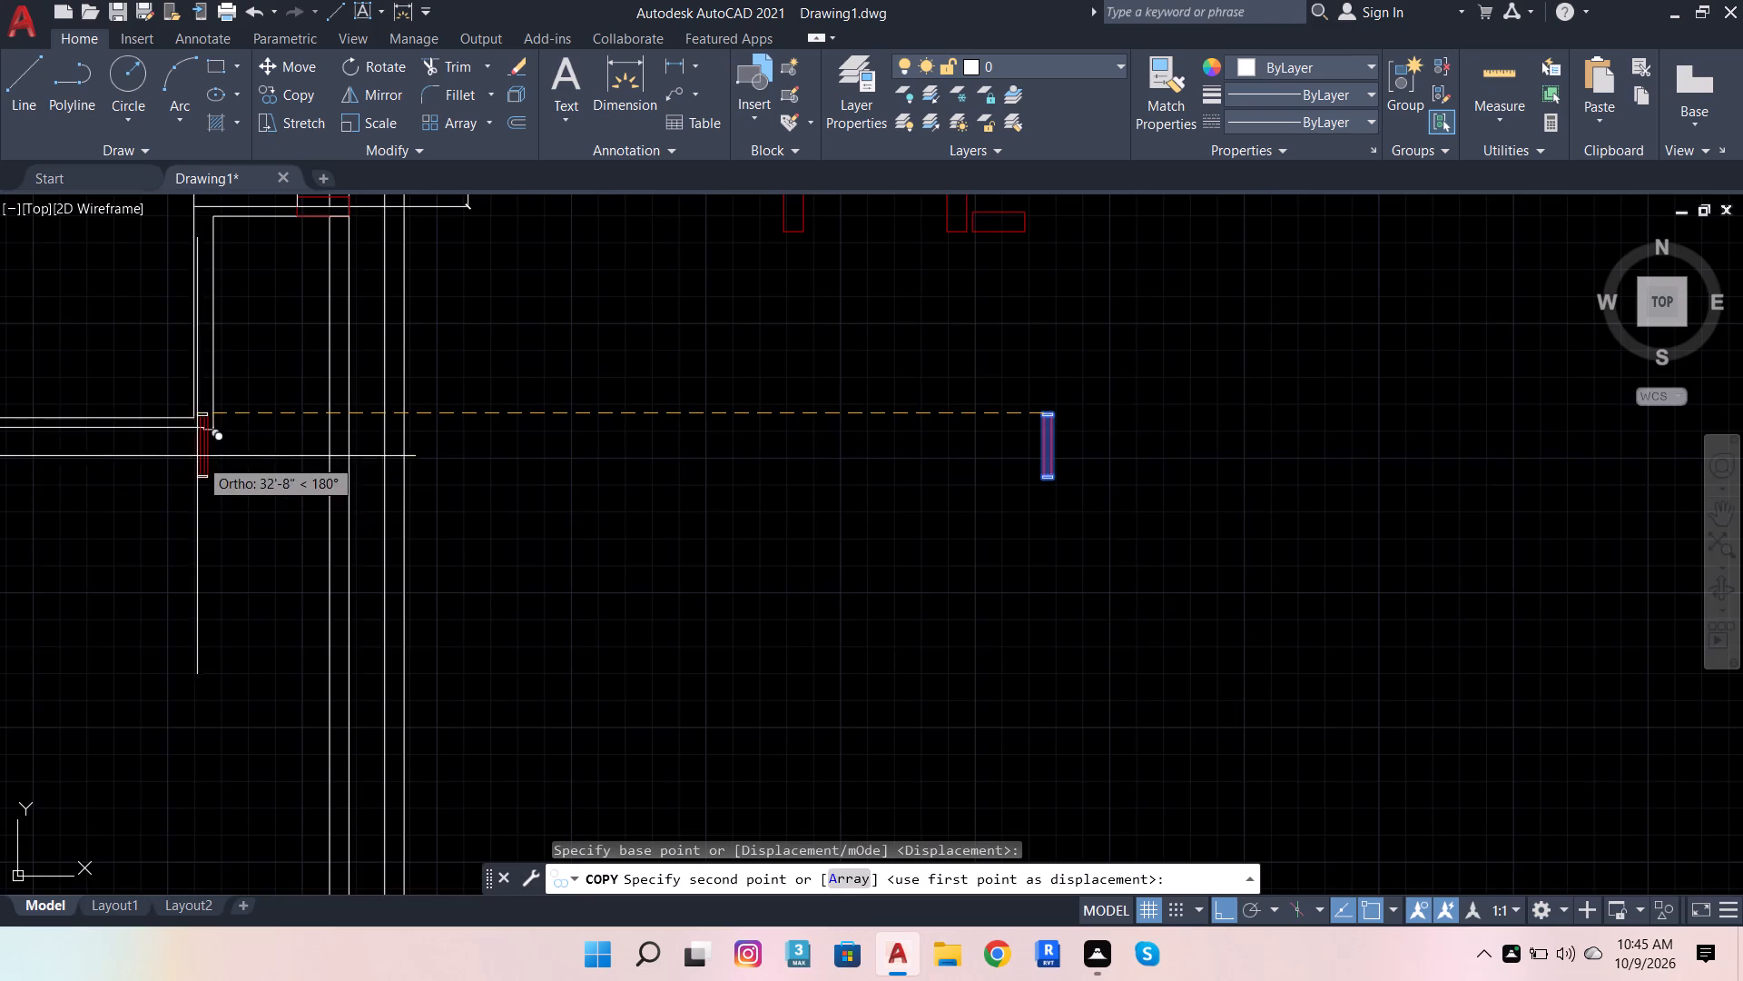
scroll(197, 455, up, 5)
scroll(273, 531, down, 5)
scroll(250, 513, up, 5)
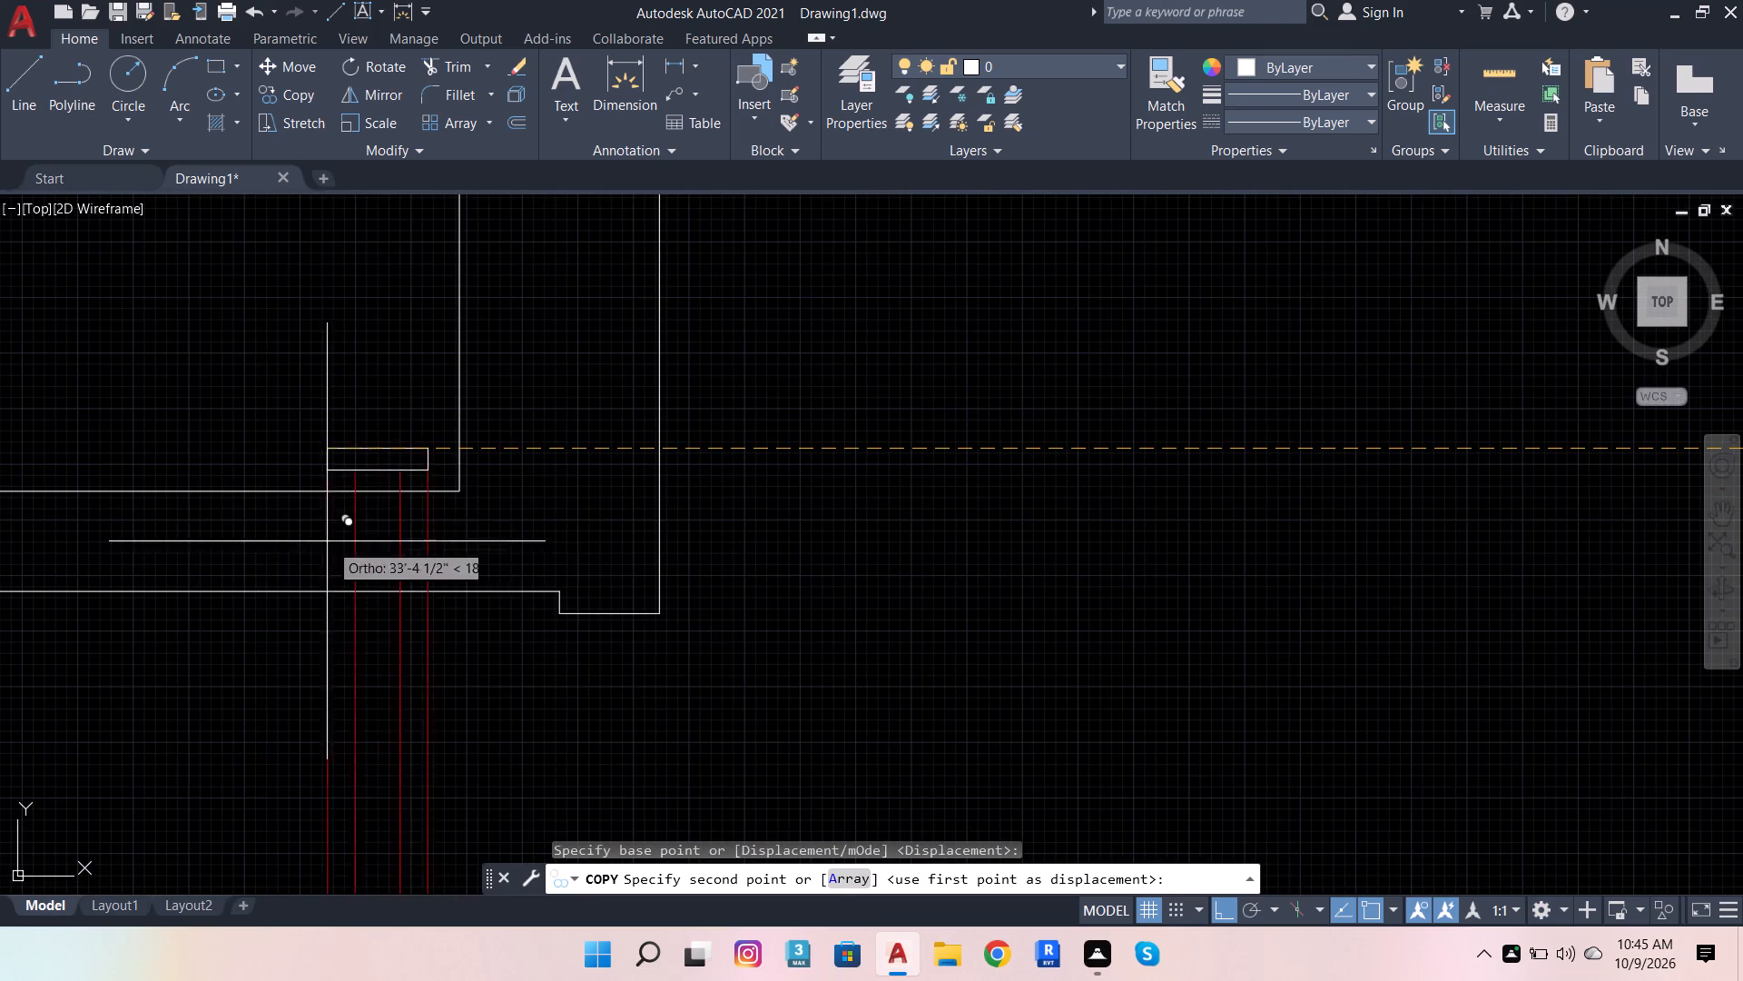
click(548, 609)
scroll(589, 664, down, 7)
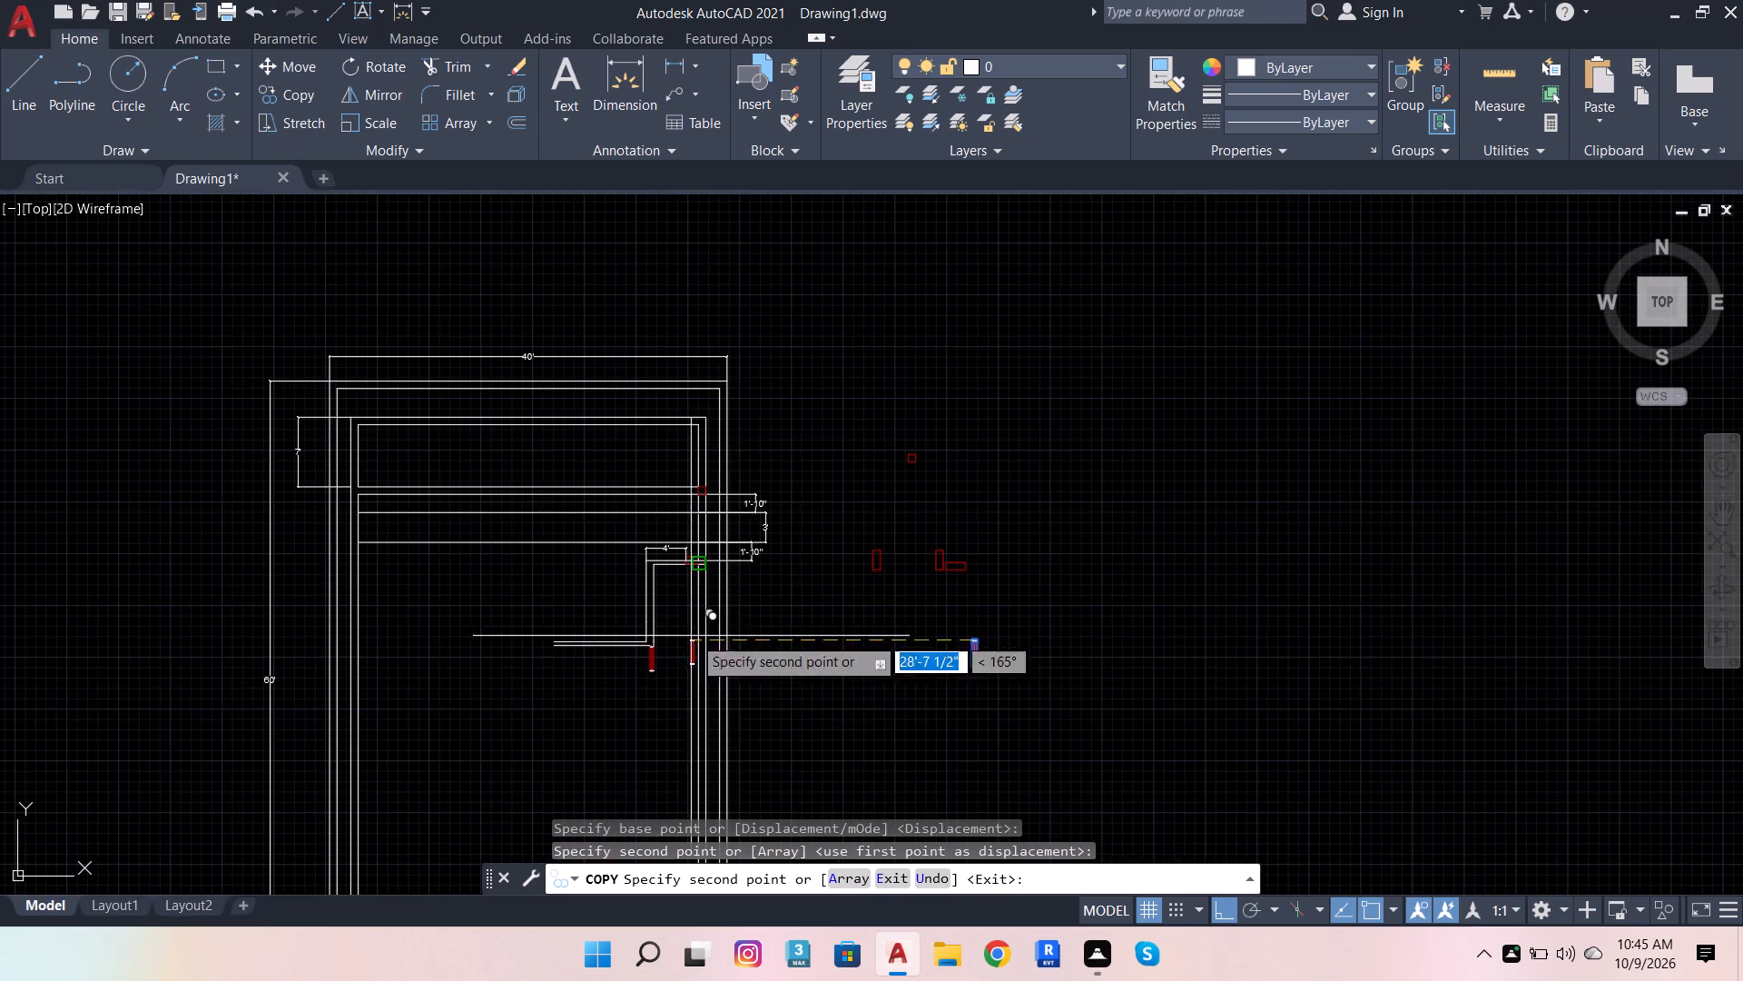
key(space)
Examine the copied frame block's fit at the wall notch and the space between its lower end and the outer walls.
scroll(822, 699, up, 2)
scroll(350, 619, up, 2)
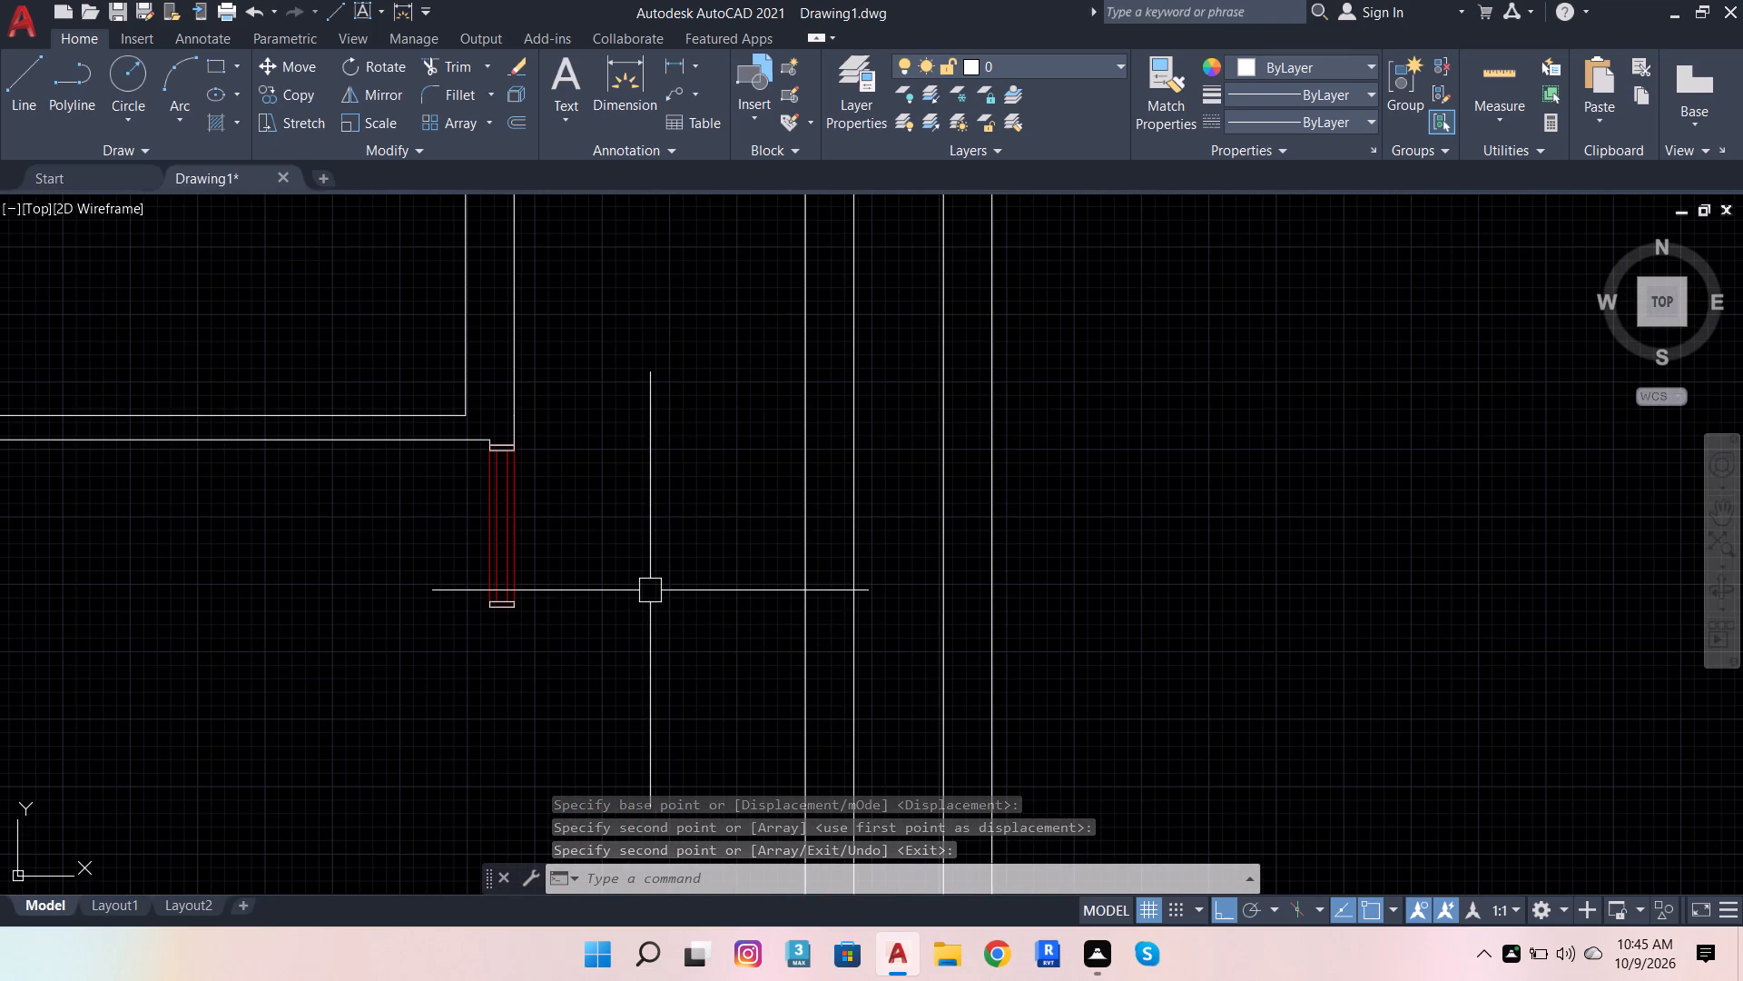
scroll(510, 480, up, 2)
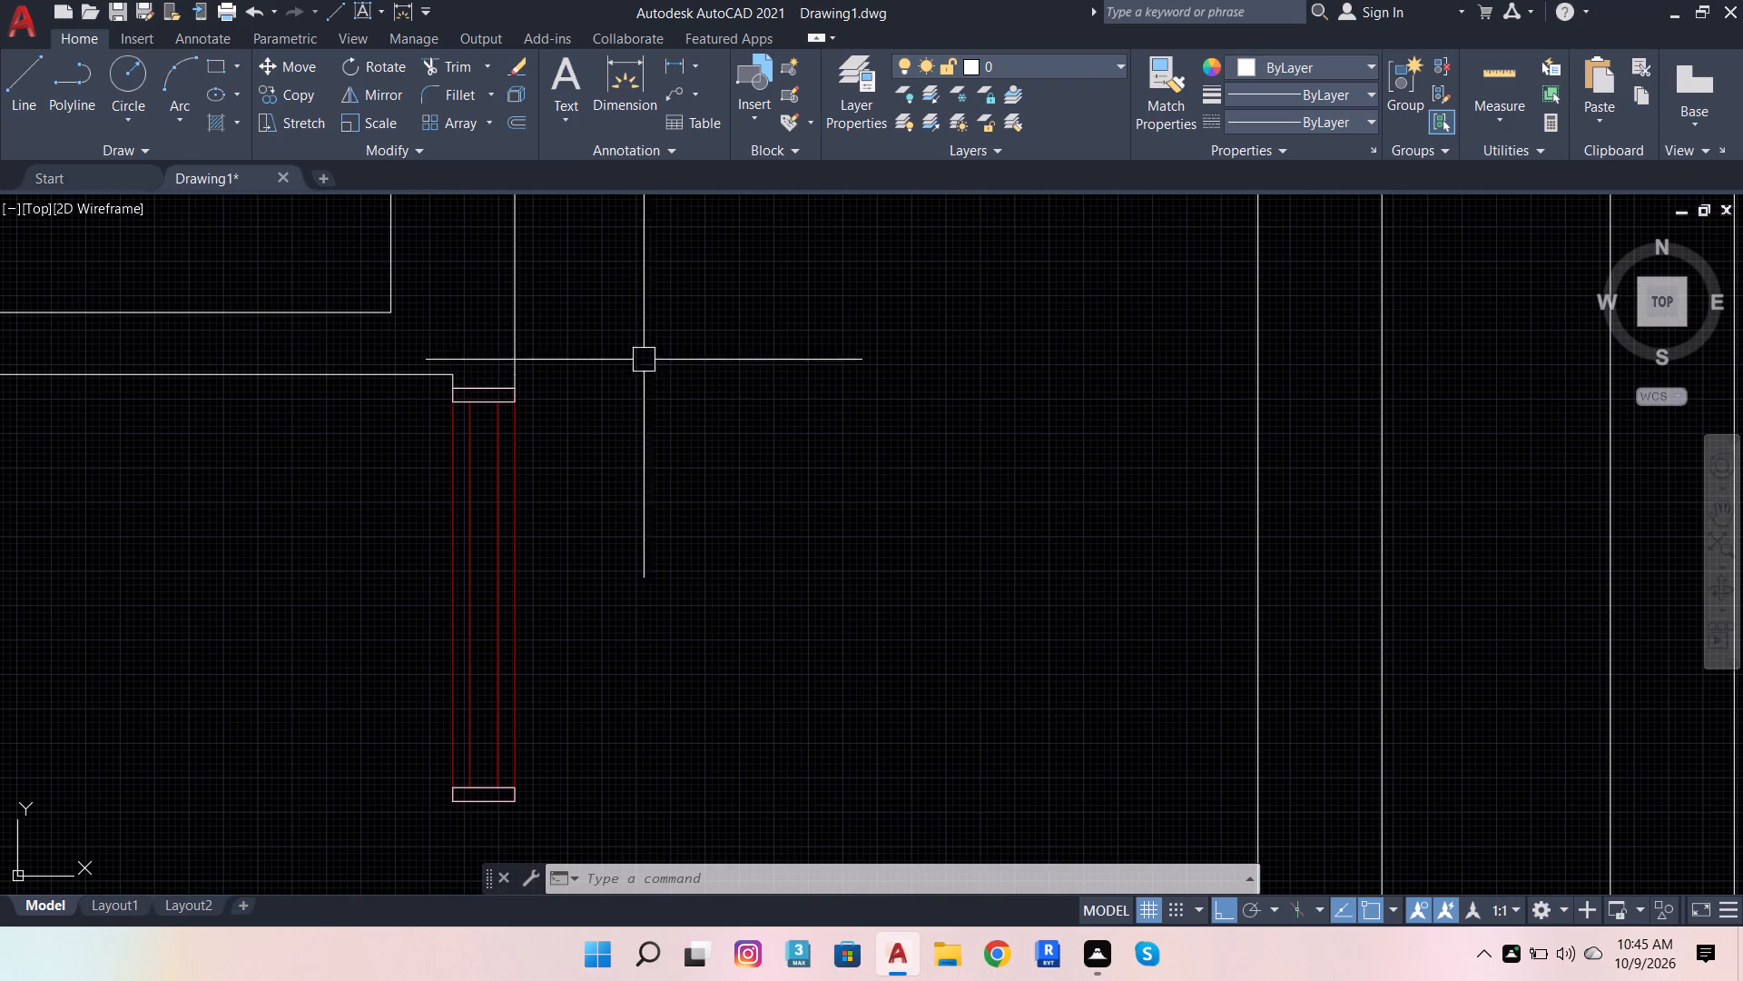
scroll(556, 549, down, 2)
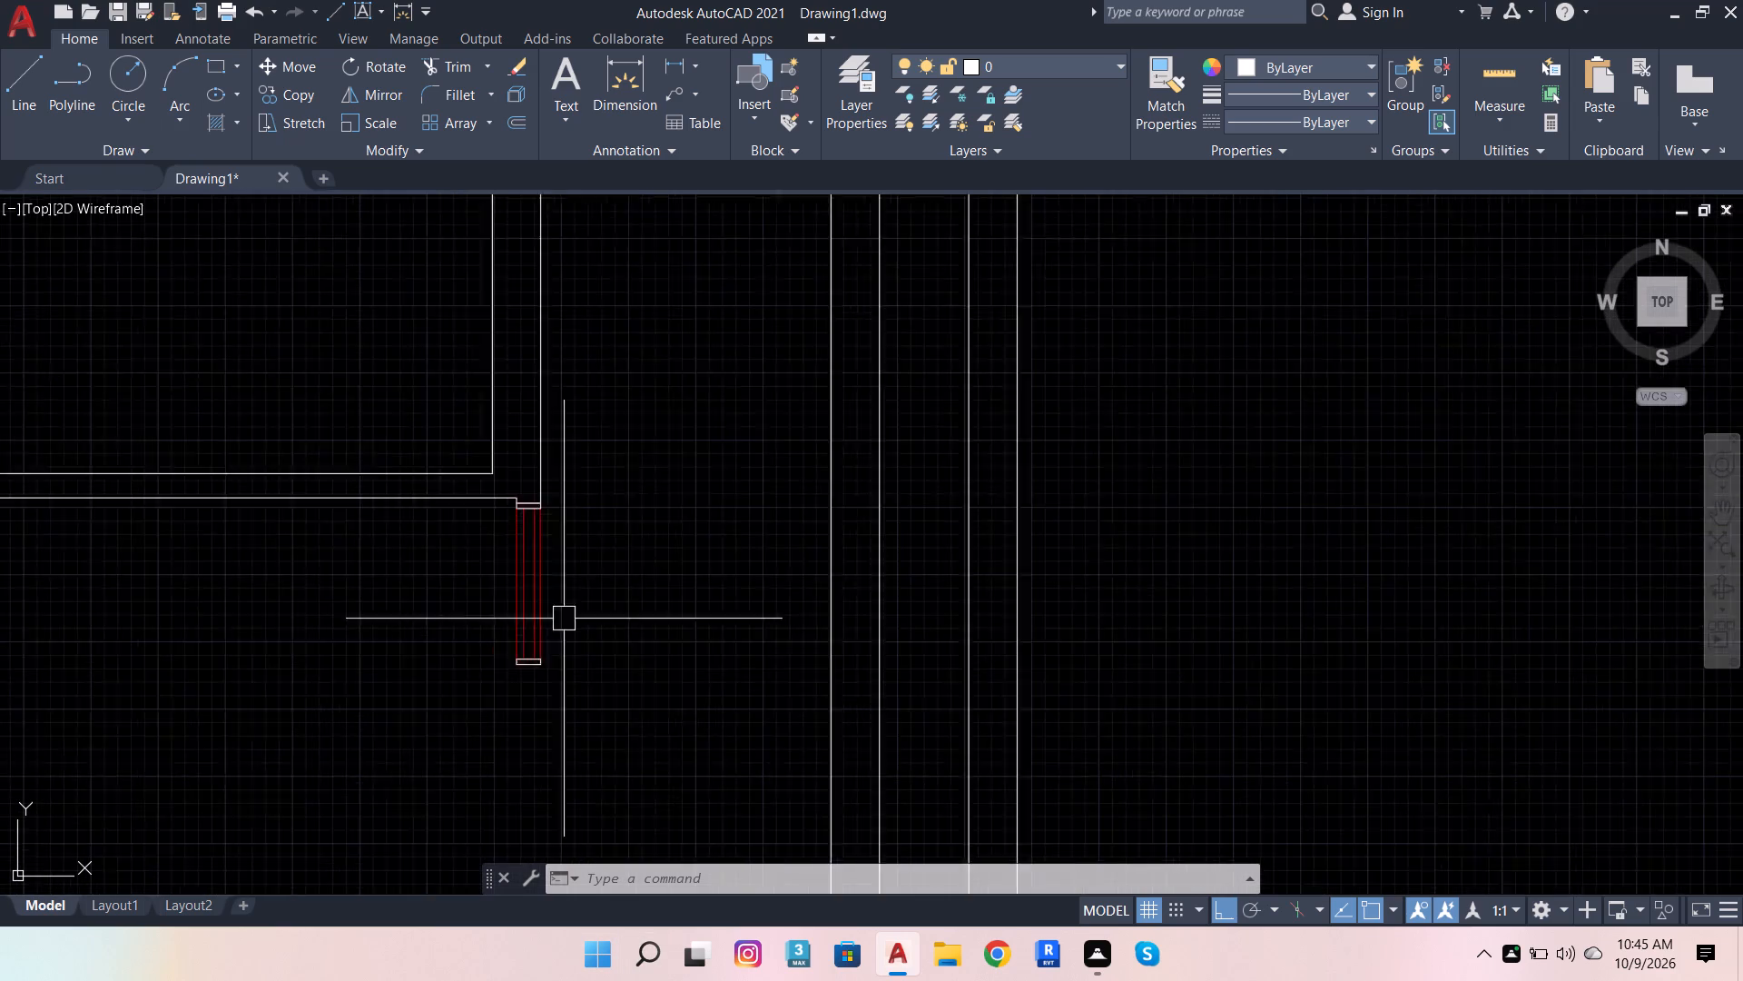
scroll(567, 627, down, 1)
scroll(528, 663, up, 3)
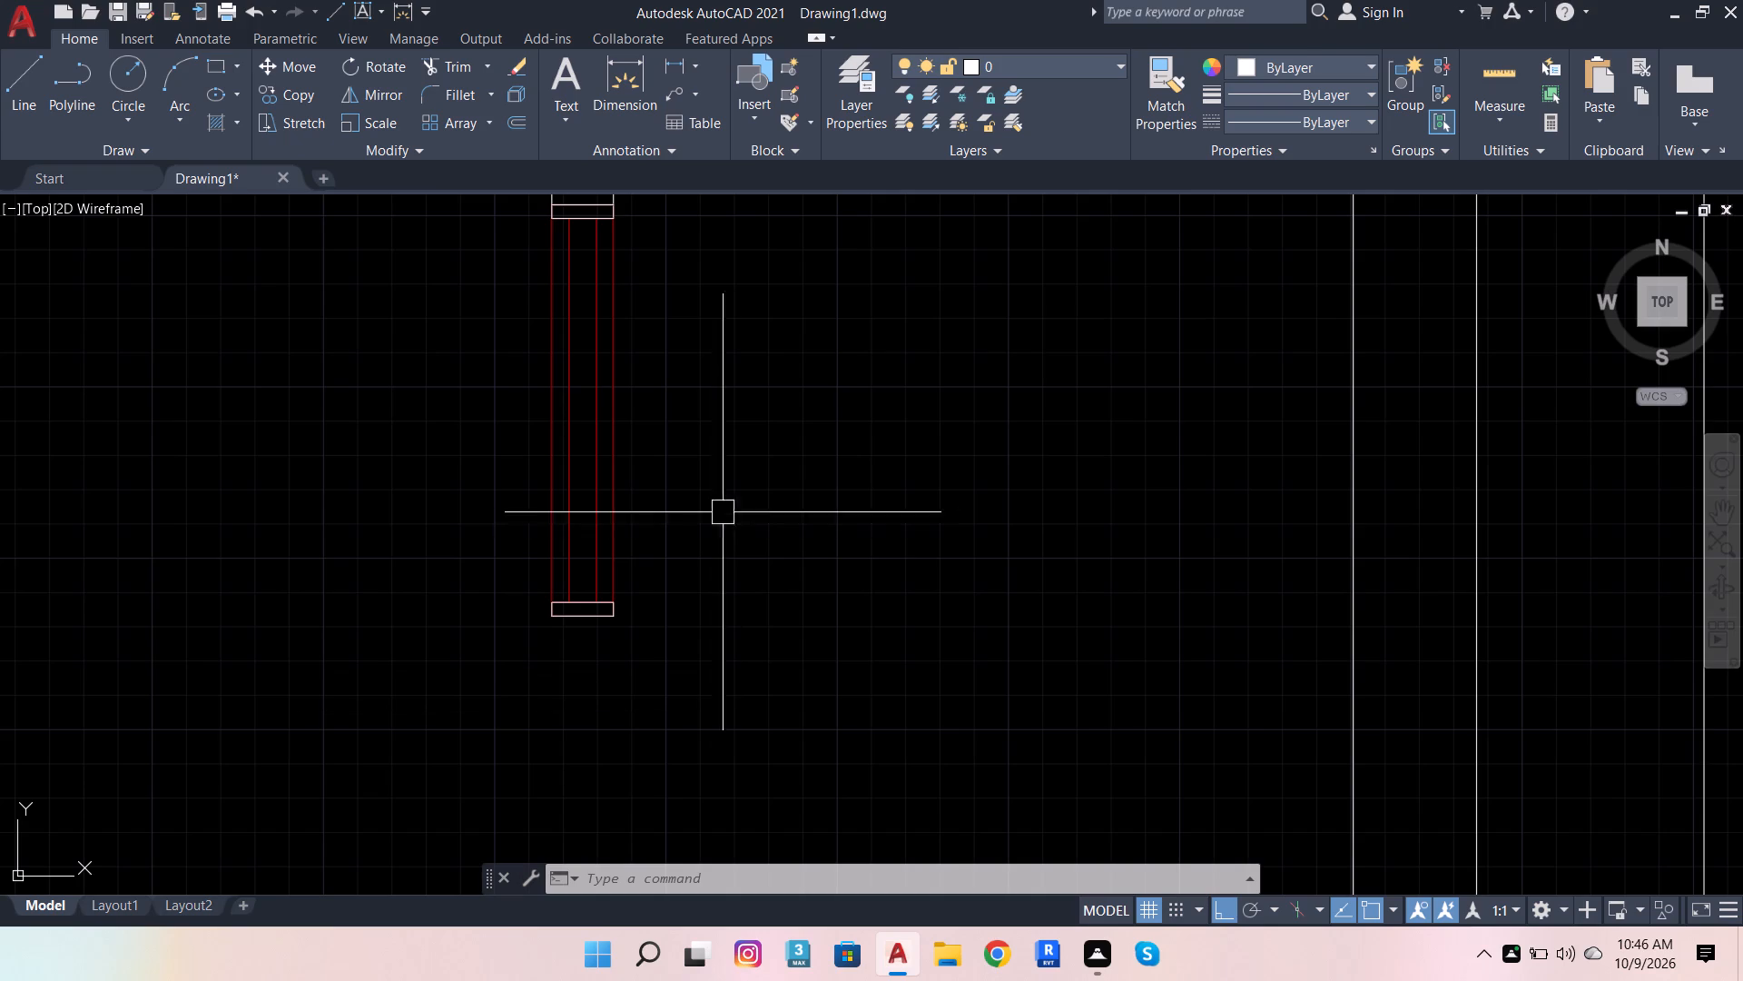
scroll(574, 544, down, 4)
scroll(665, 578, up, 1)
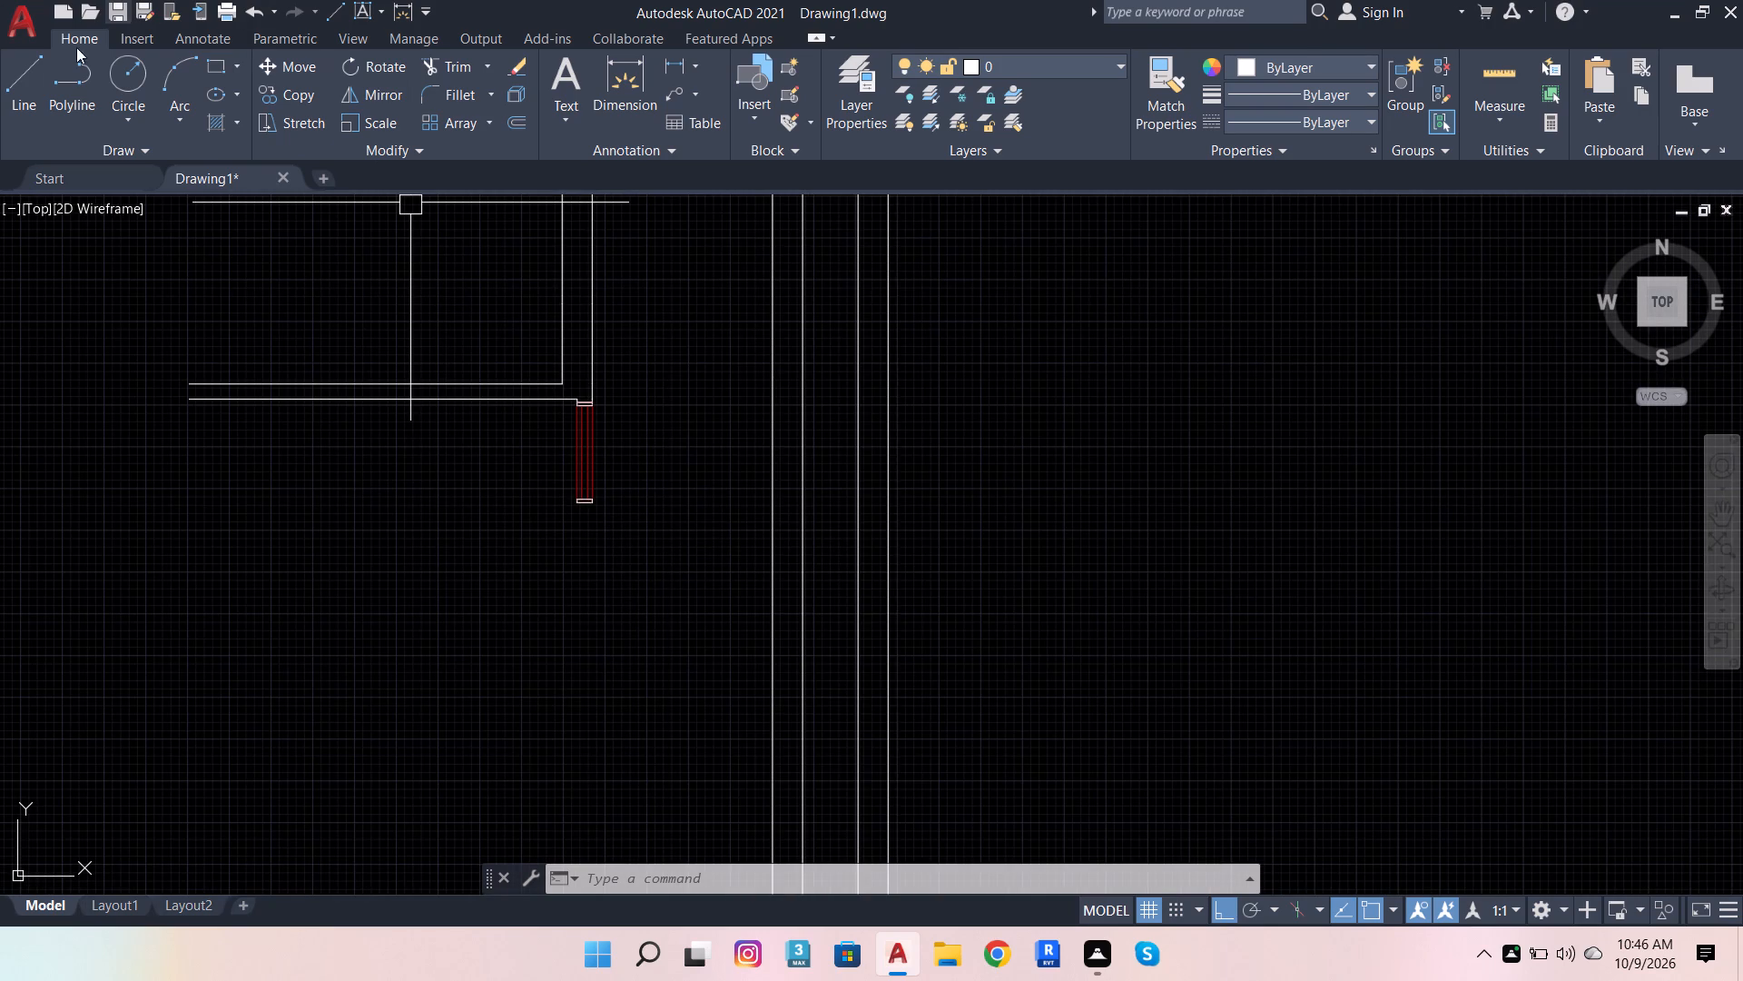
Draw a 4'4.6" horizontal line from the copied frame block's lower outer corner toward the long wall, continuing with a short segment past its first line.
click(42, 63)
scroll(596, 512, up, 2)
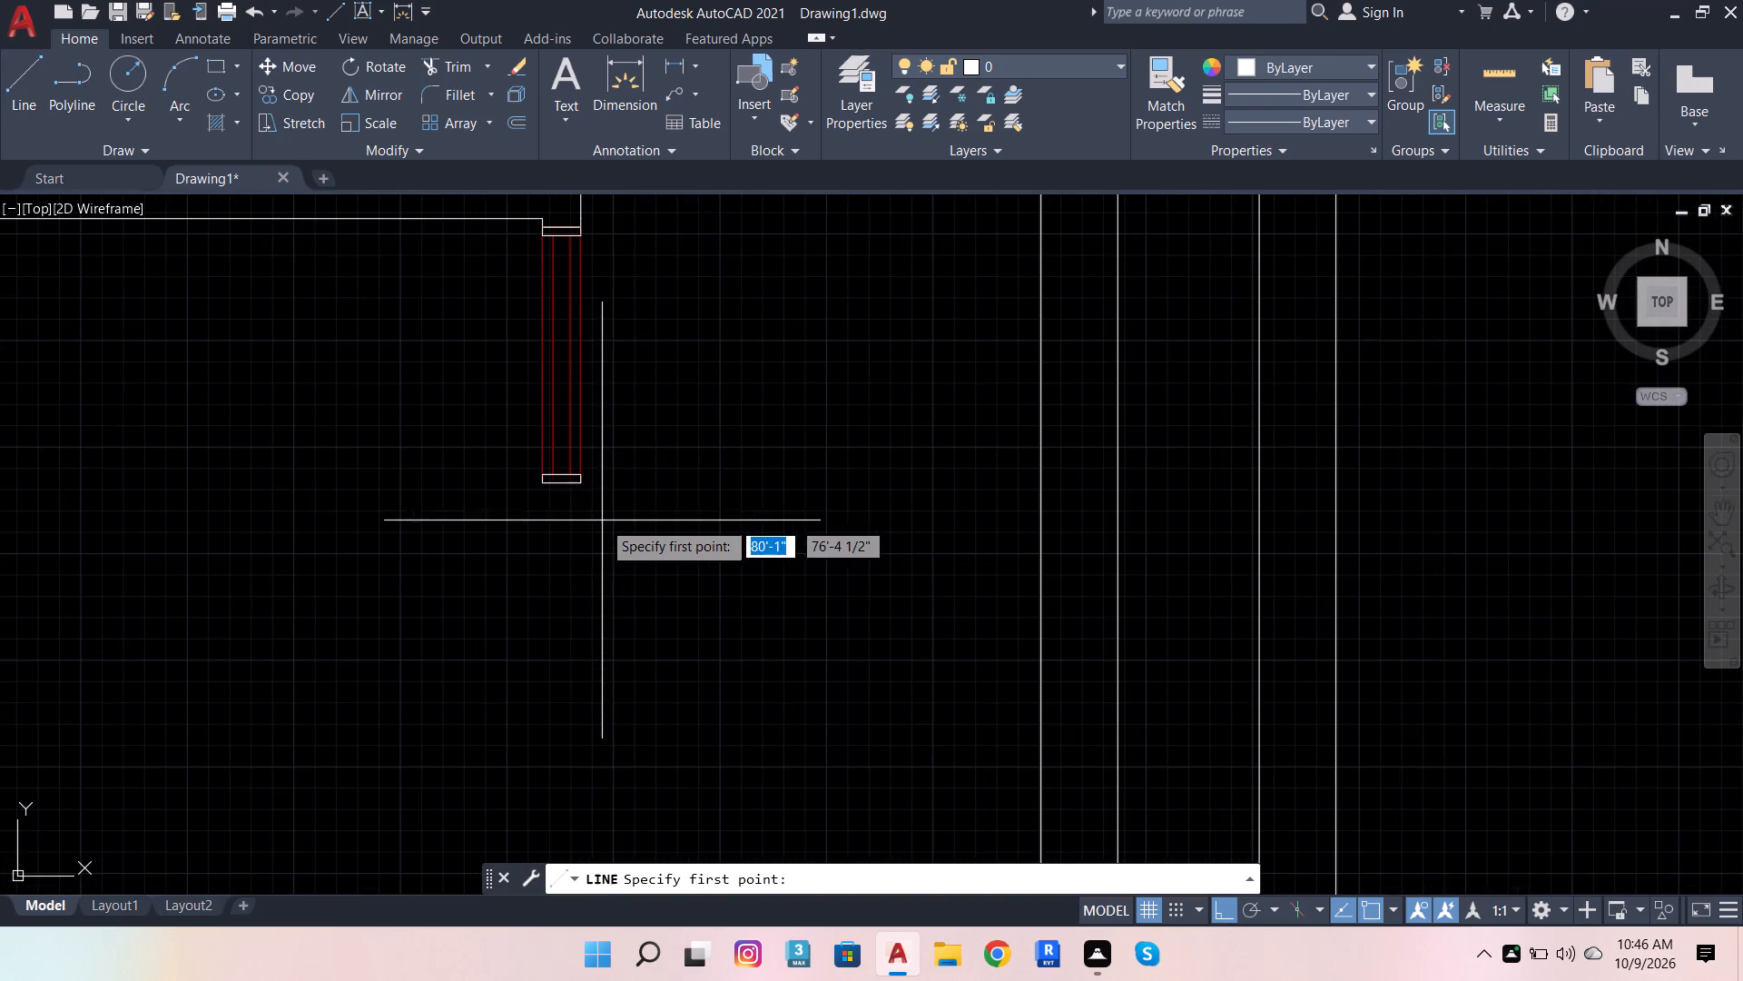
click(582, 493)
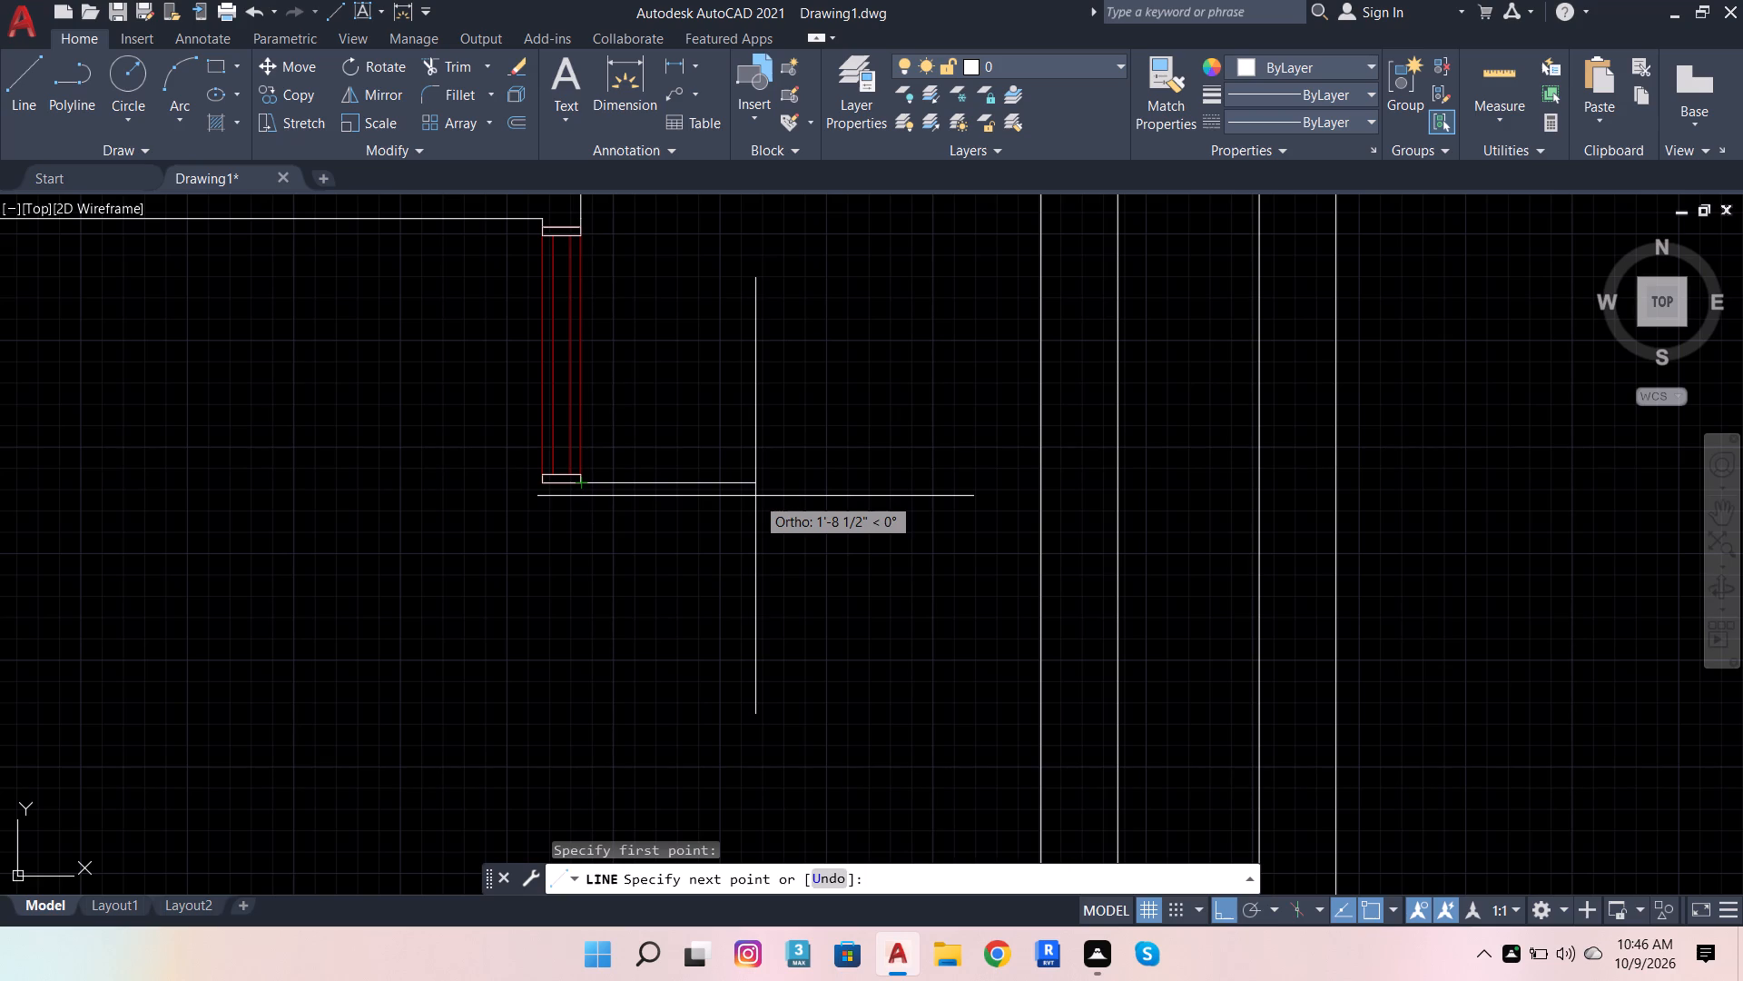
text(4'4.6)
key(Return)
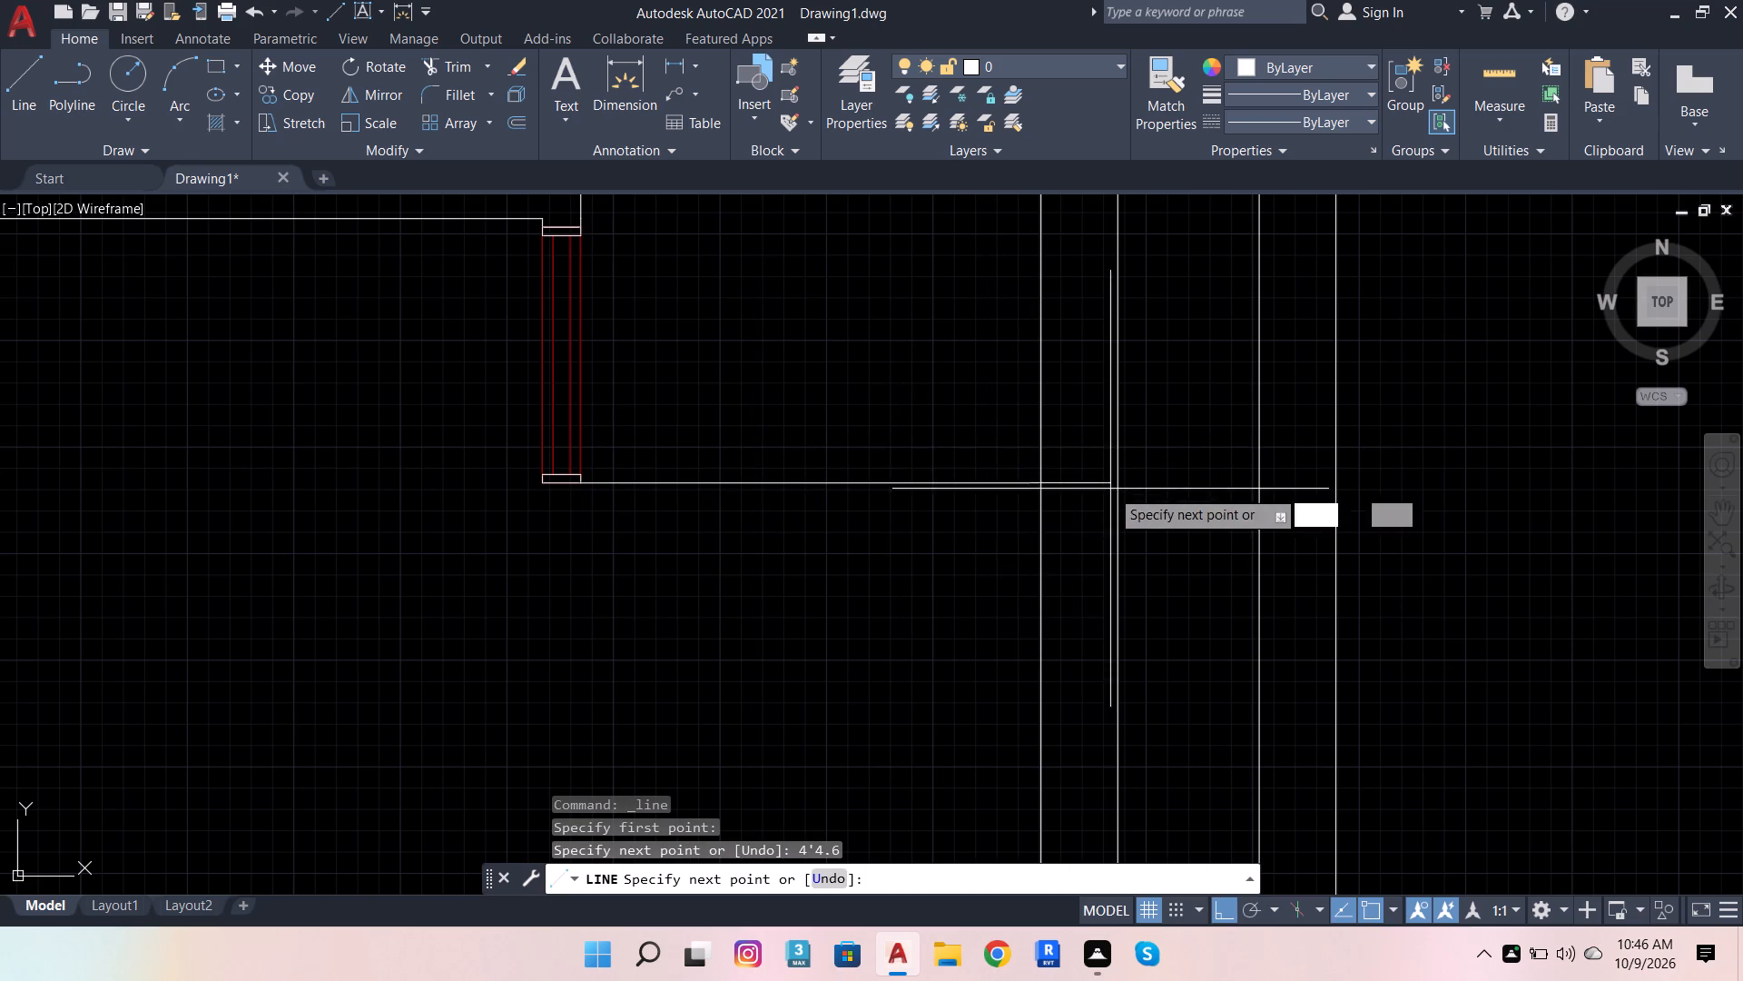
scroll(1069, 481, up, 3)
click(1037, 490)
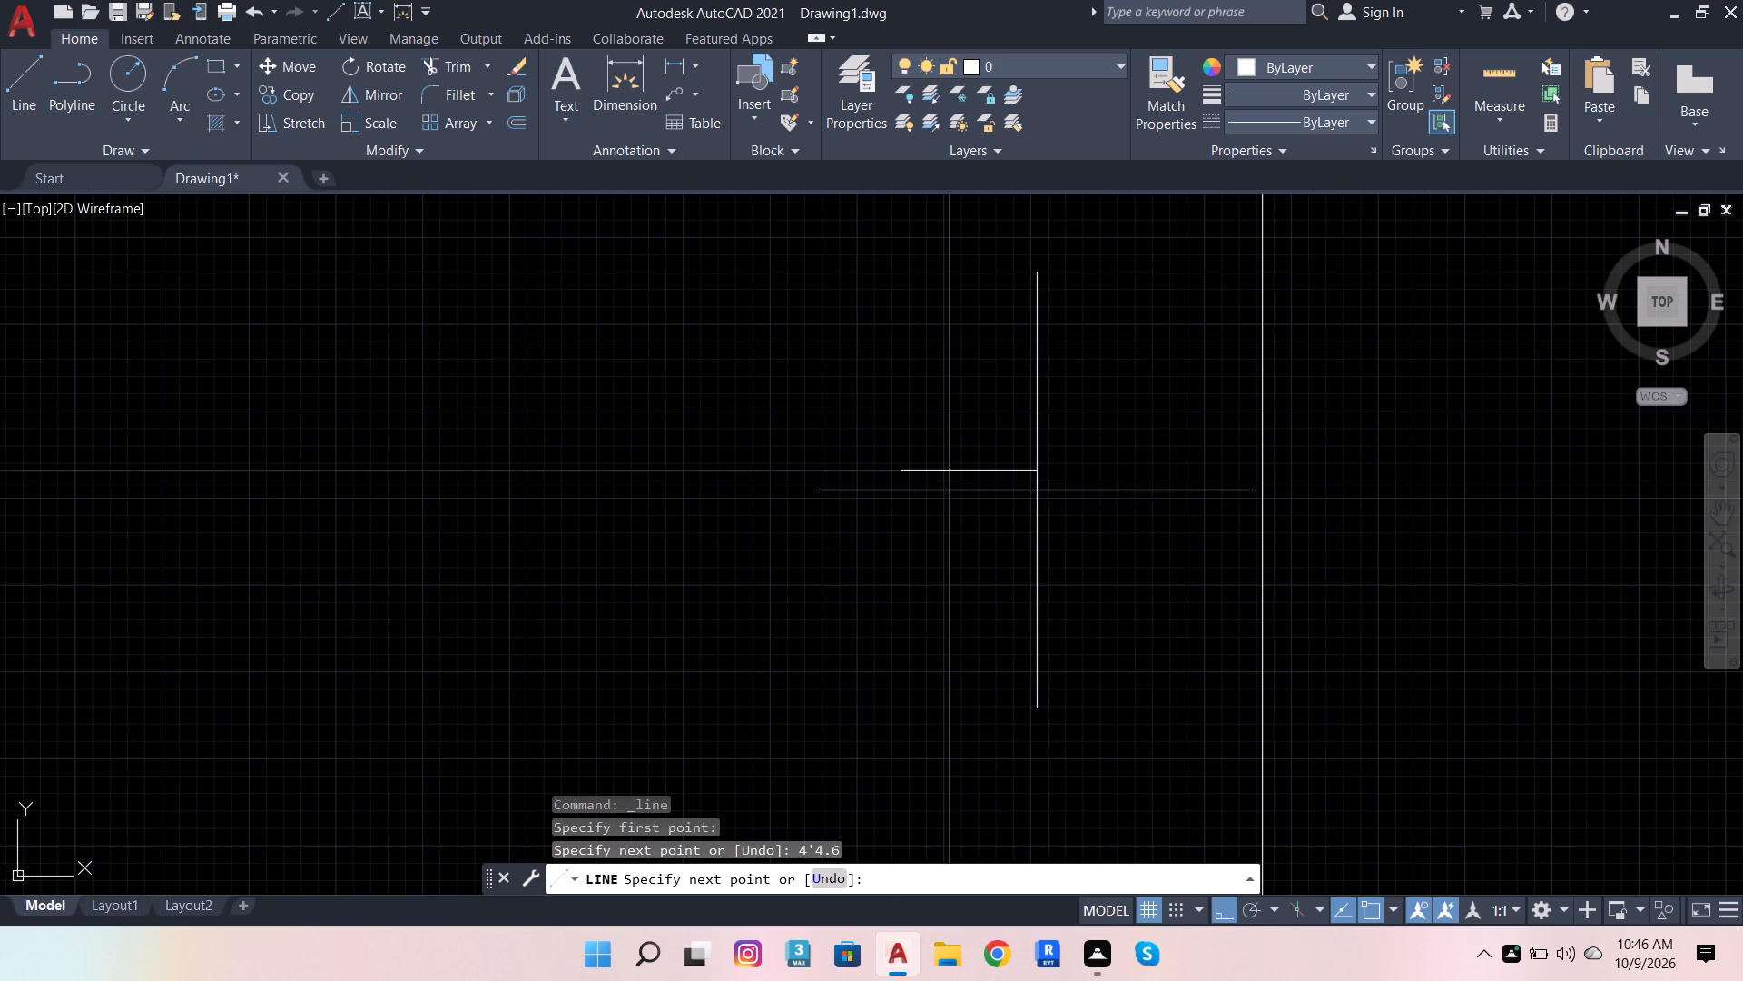
Trim the part of the horizontal line that overhangs the long wall's first vertical line.
click(468, 64)
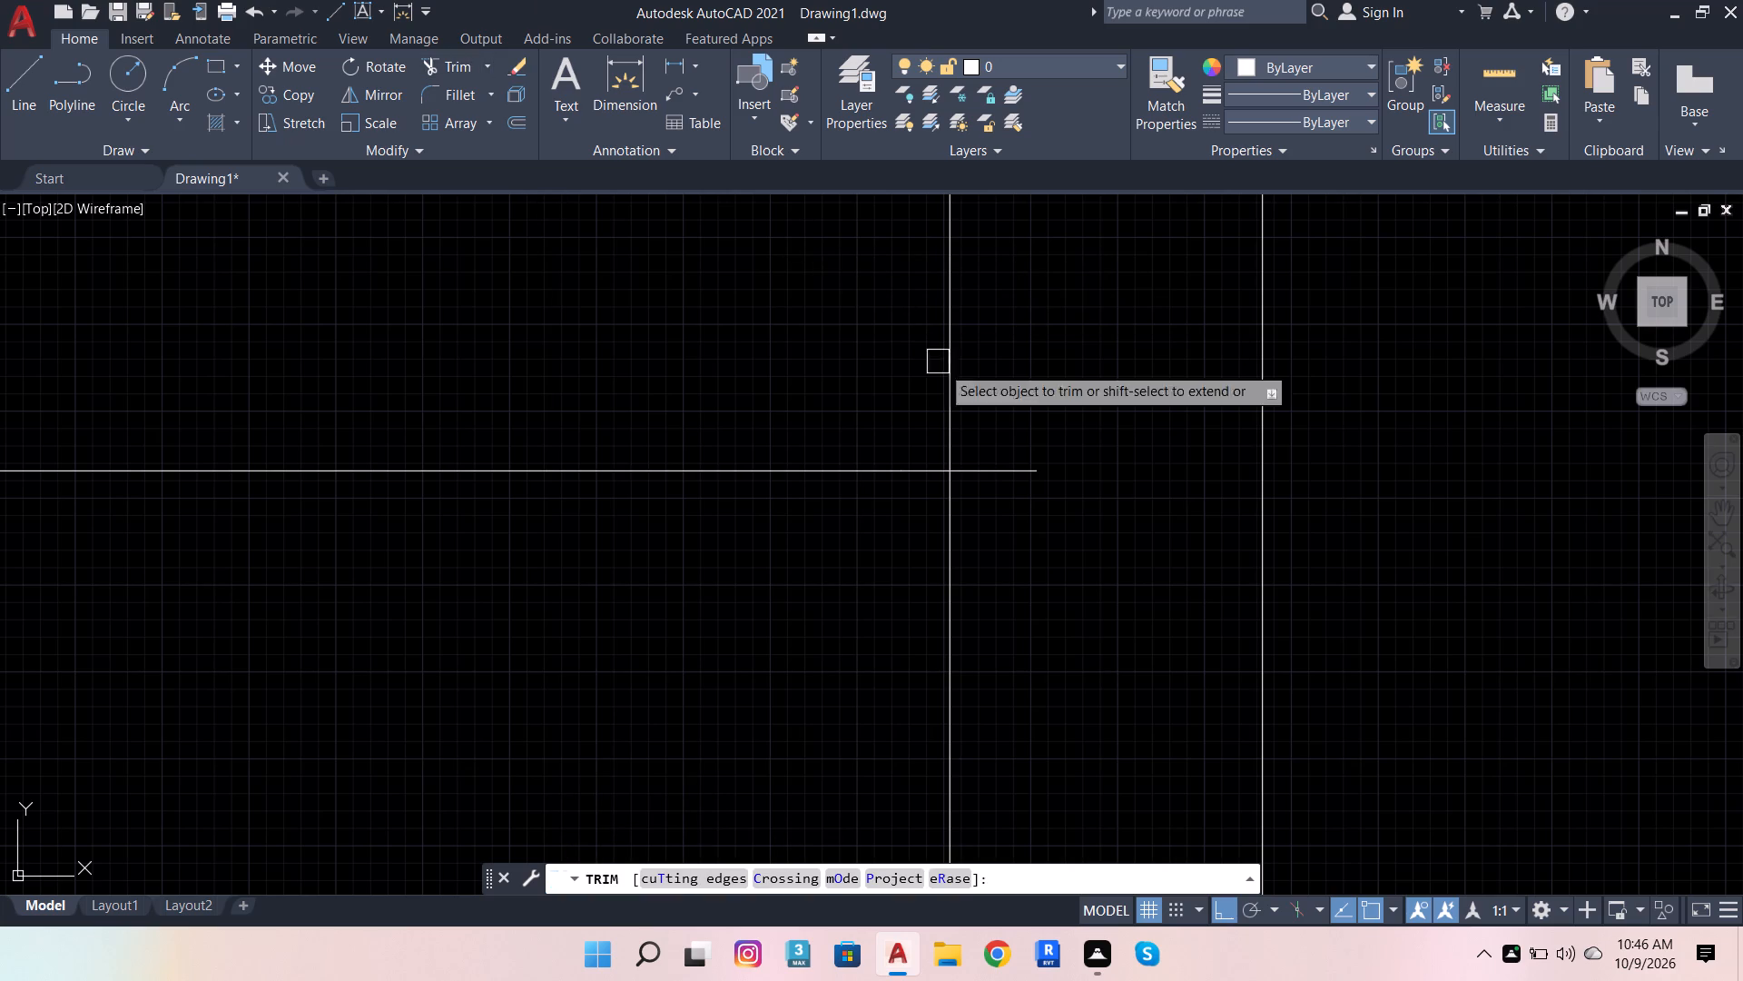
click(992, 464)
scroll(1175, 393, down, 4)
key(space)
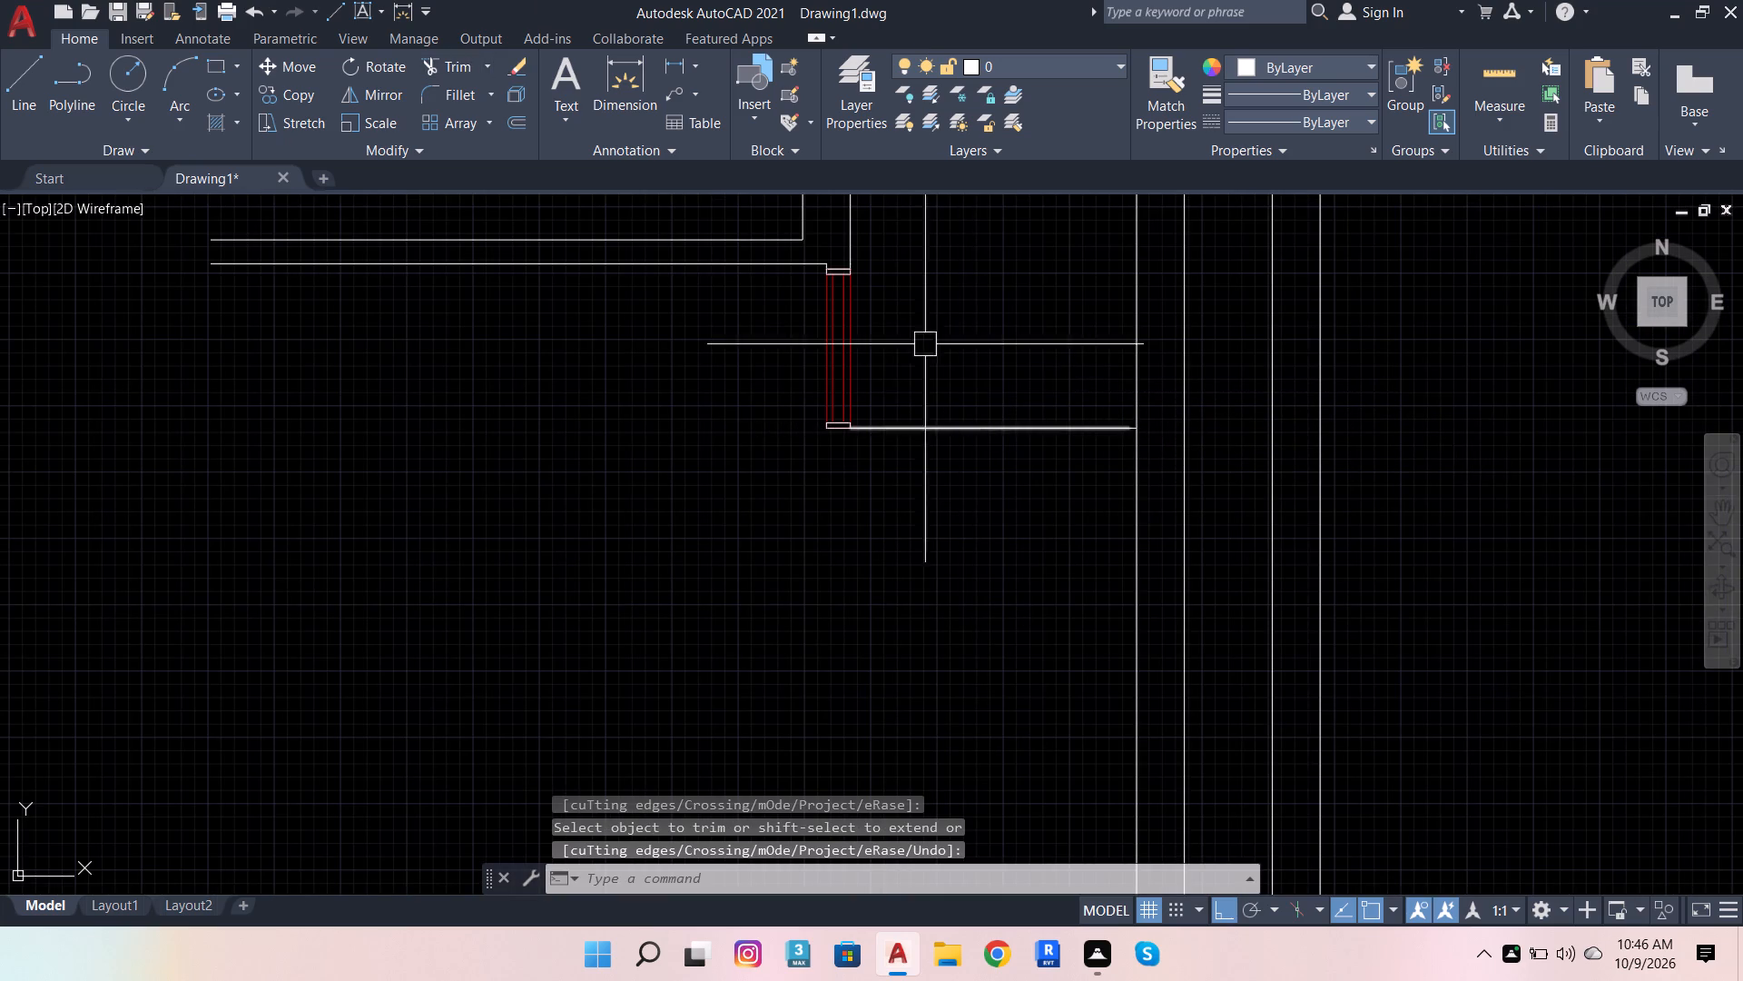
Dimension the horizontal line running from the copied frame block's lower outer corner toward the long wall.
click(607, 89)
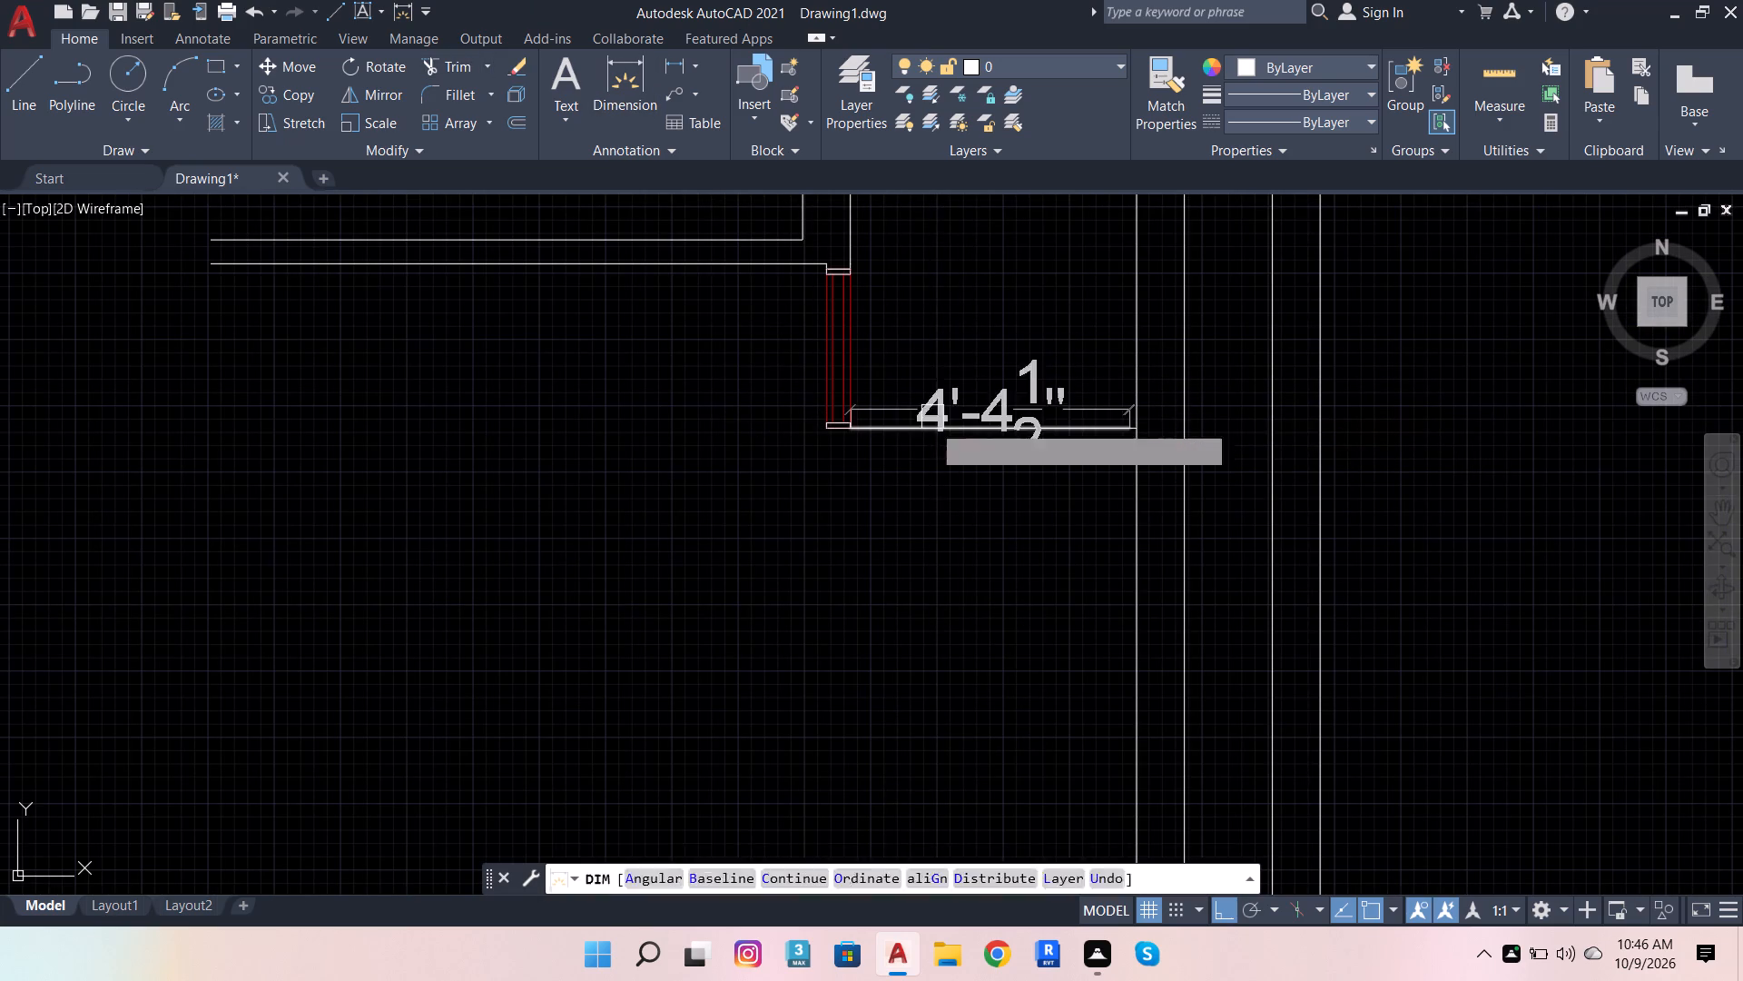
click(932, 430)
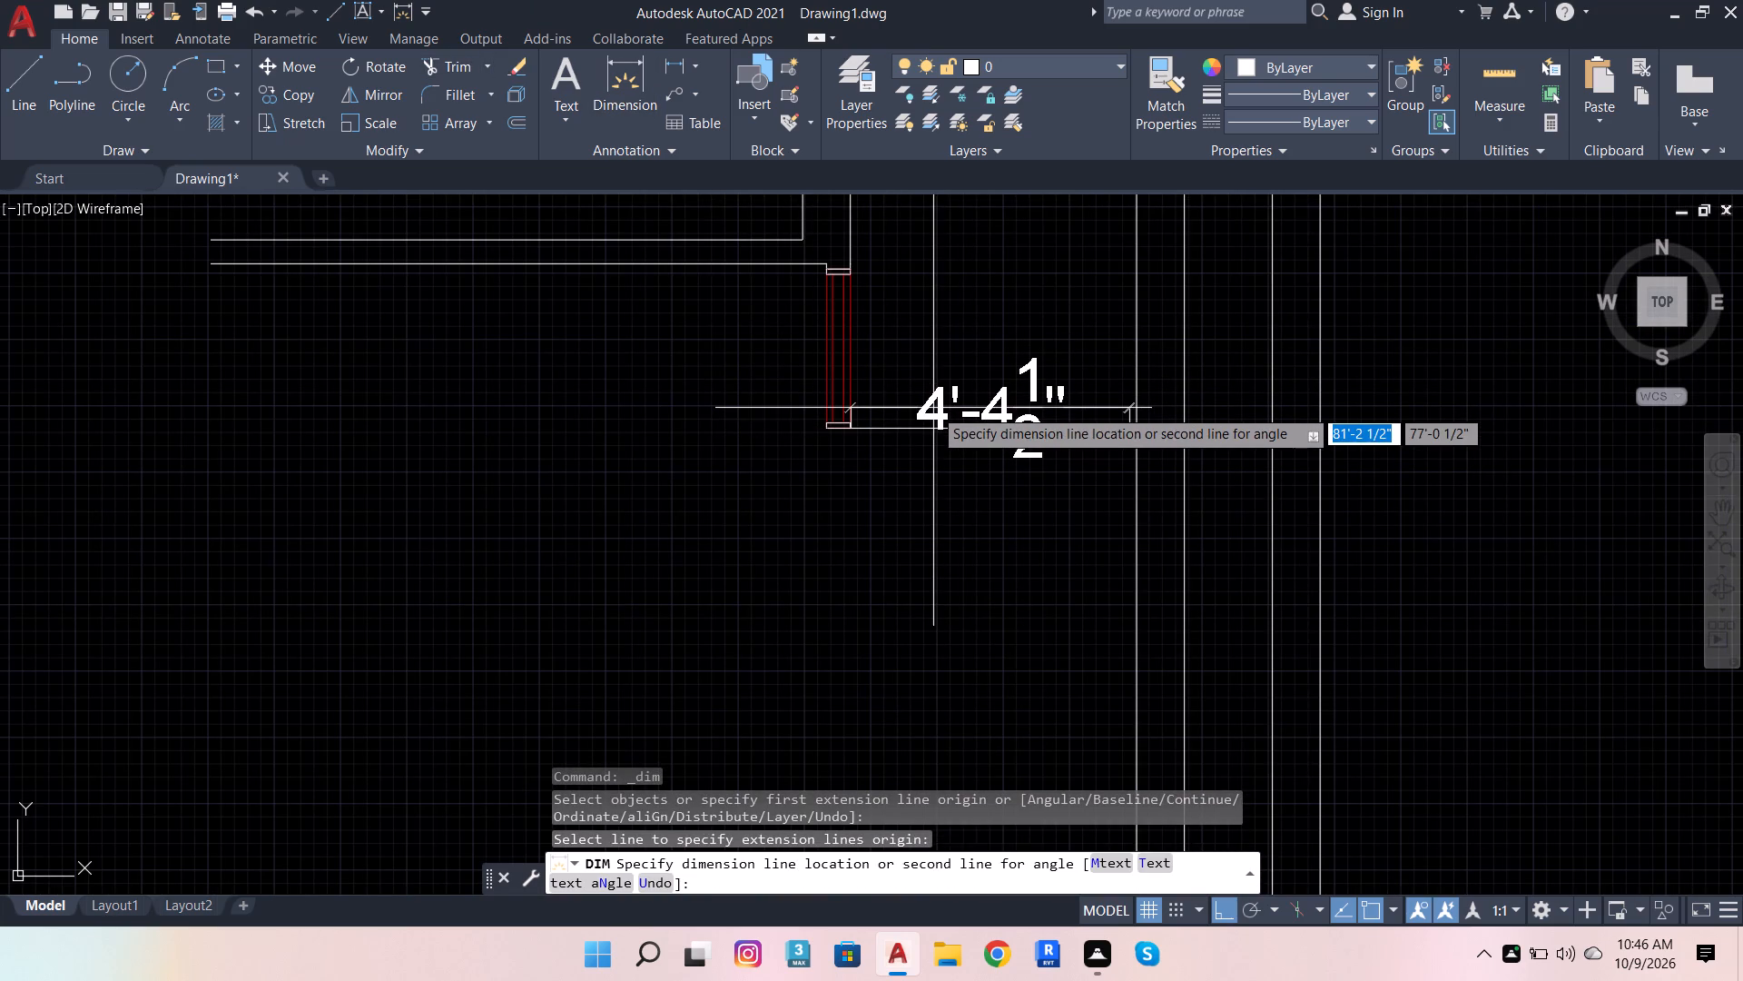
click(933, 416)
scroll(1045, 462, down, 2)
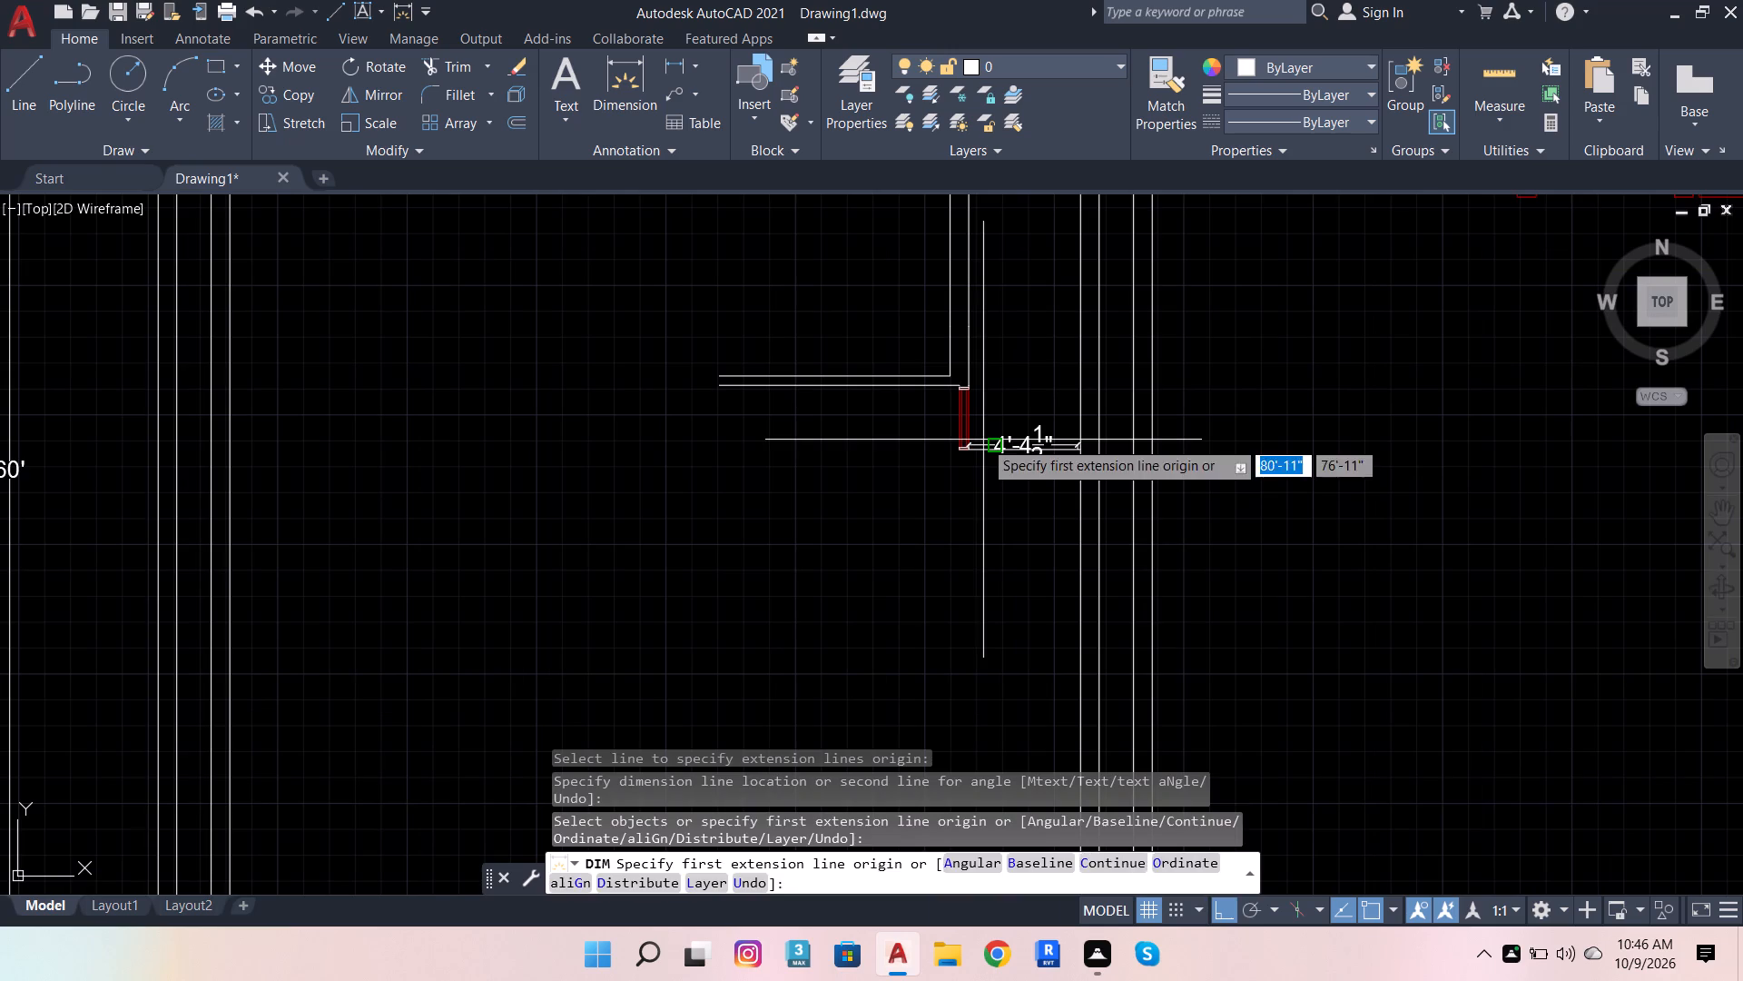
key(space)
key(space)
key(space)
key(space)
key(space)
key(space)
key(space)
key(space)
scroll(976, 459, up, 2)
key(Escape)
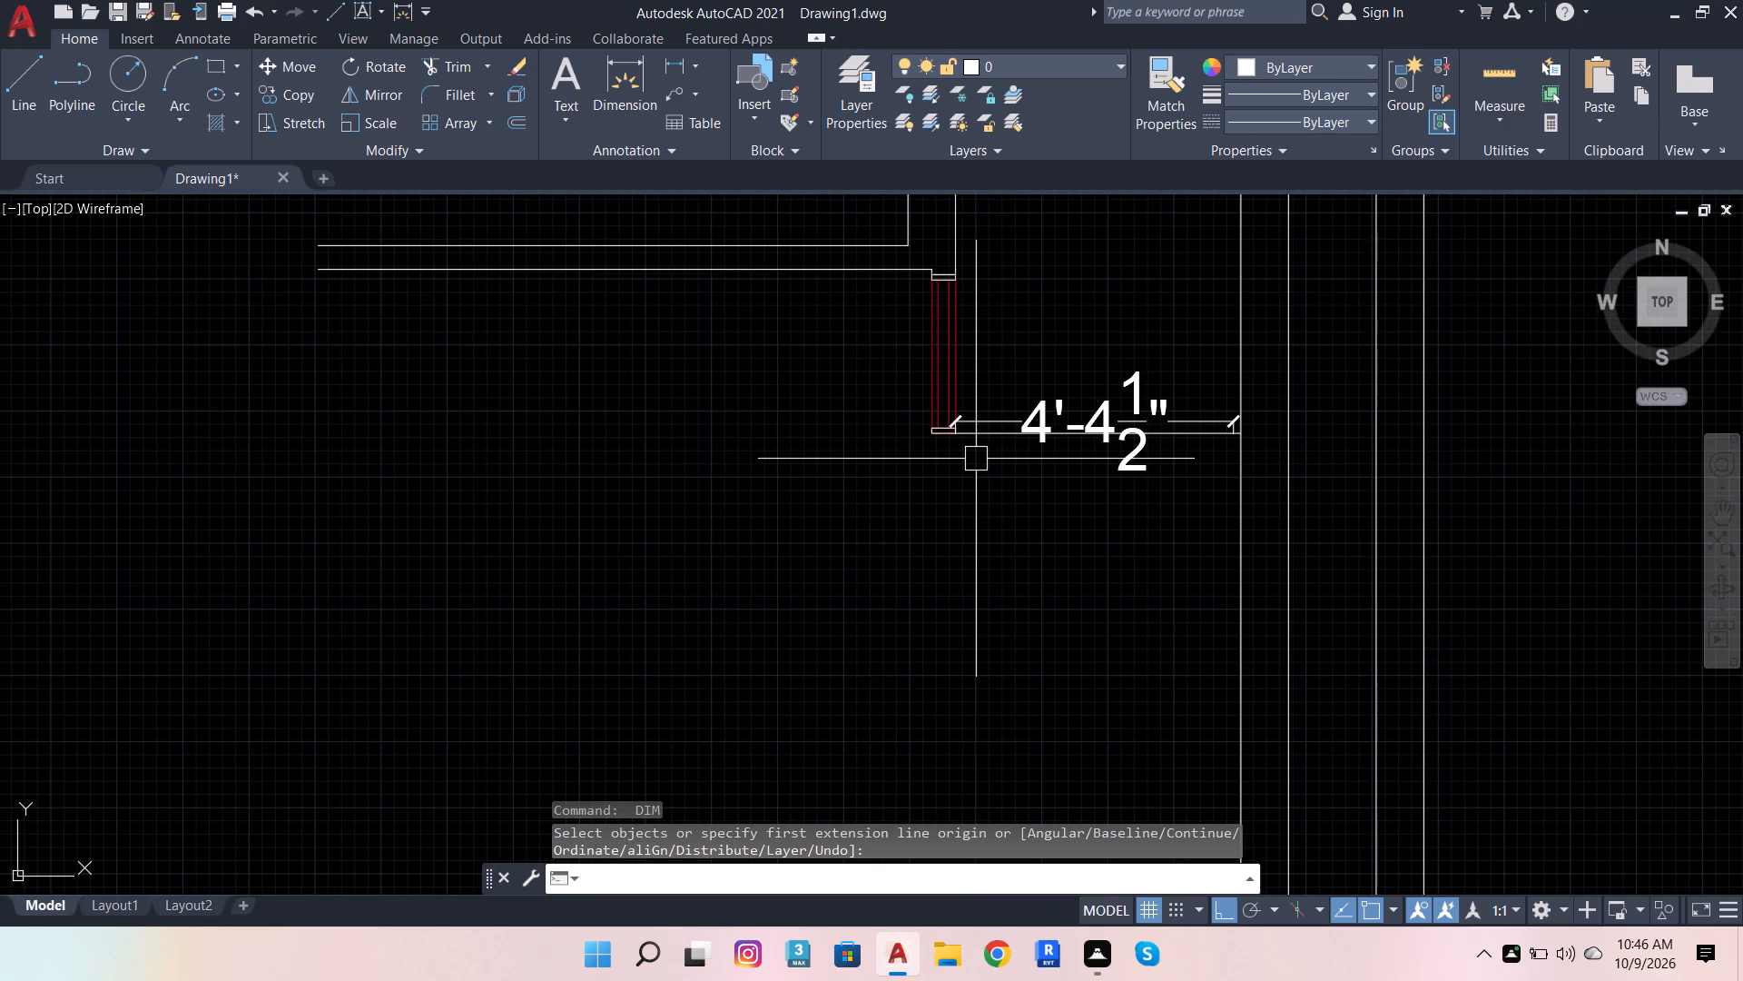
Offset the dimensioned horizontal line 4.5" downward to form the second face of the partition.
scroll(1015, 463, up, 2)
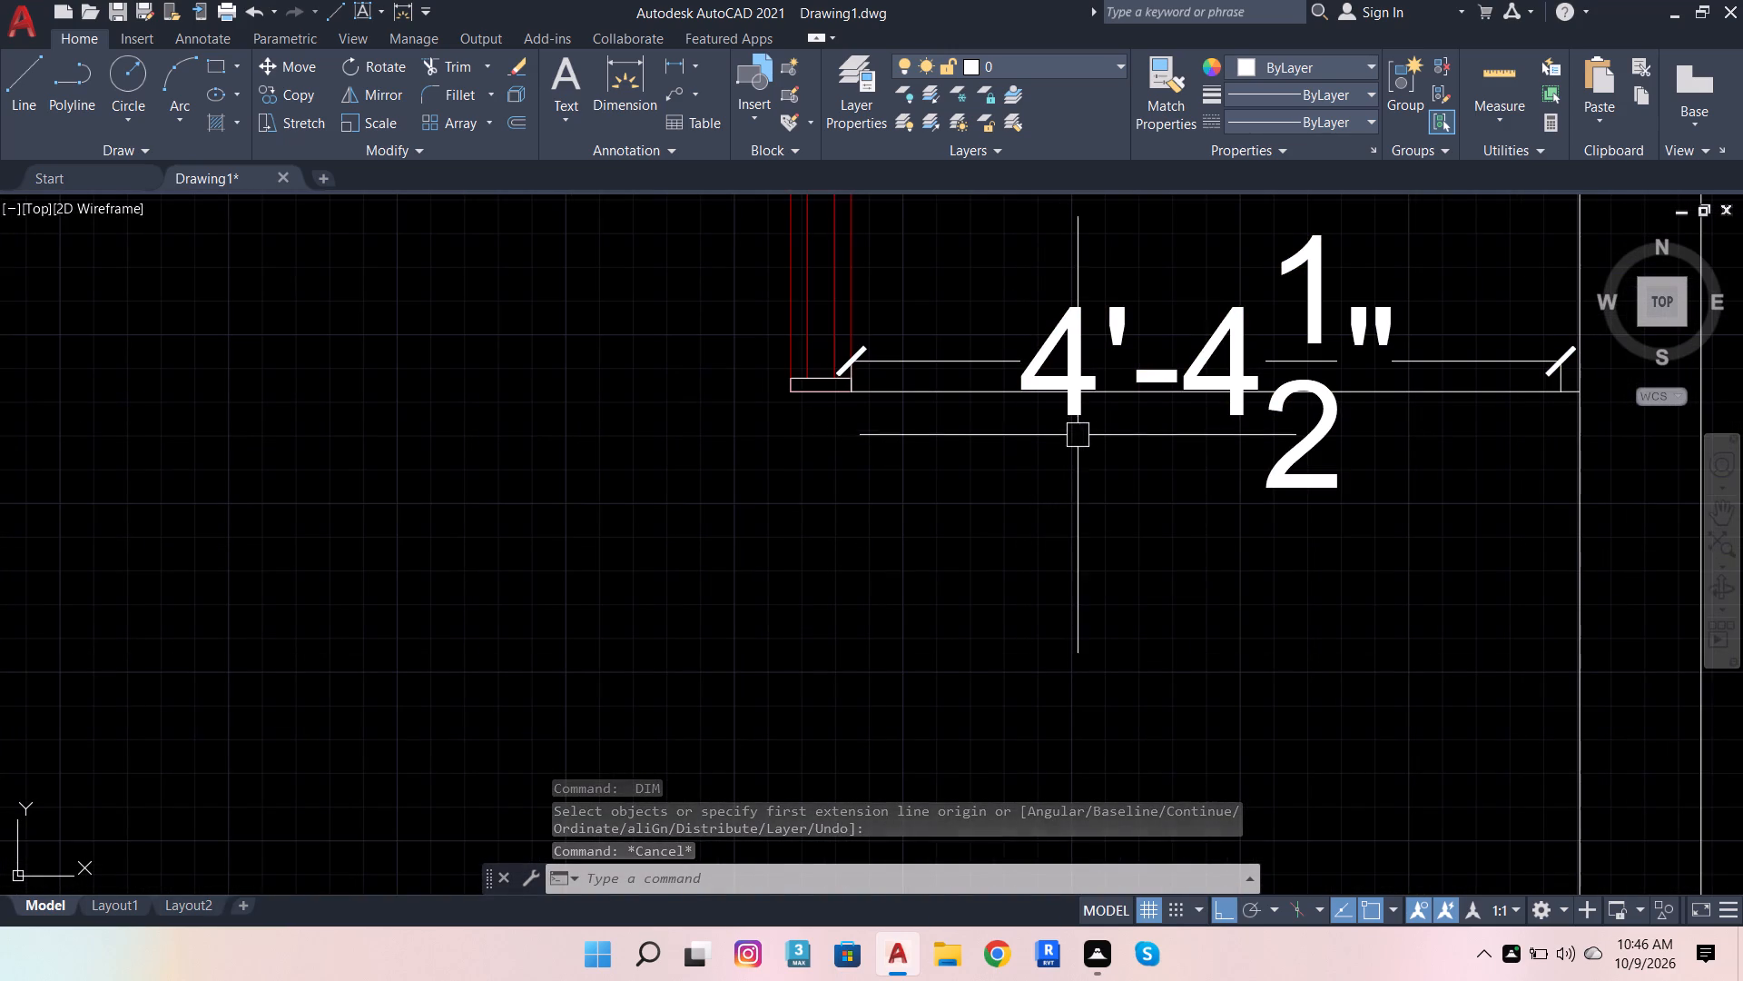
scroll(1095, 464, up, 1)
click(940, 350)
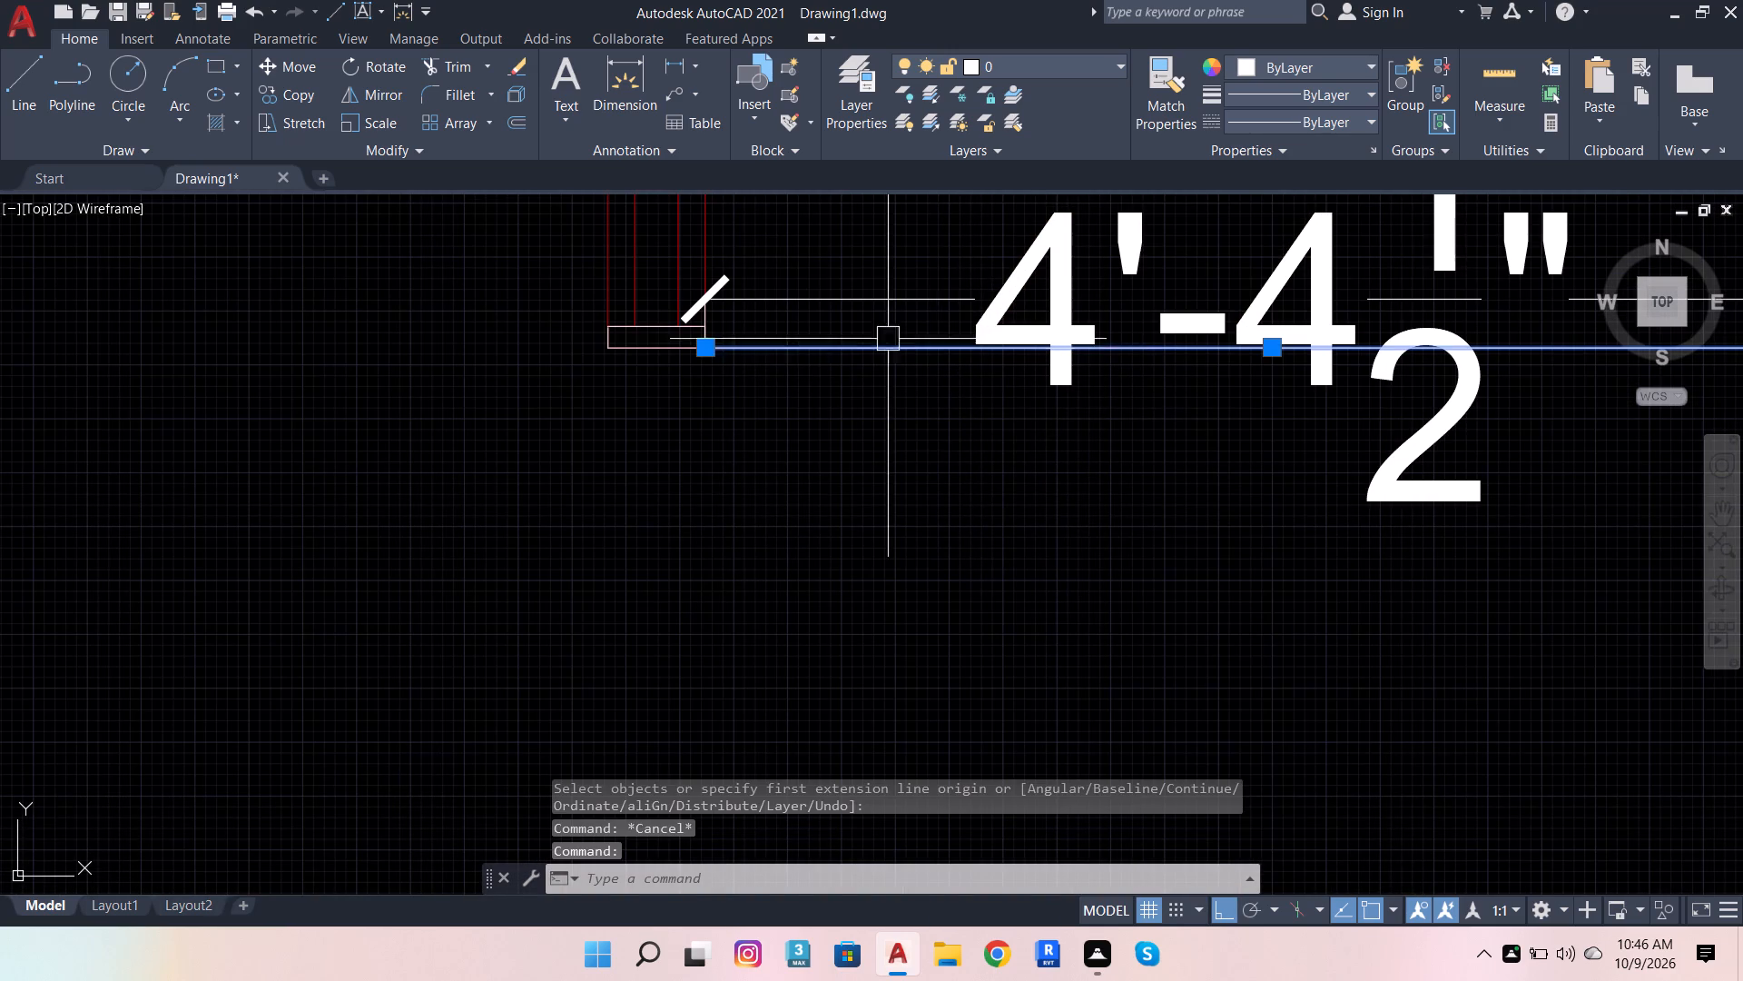
click(517, 115)
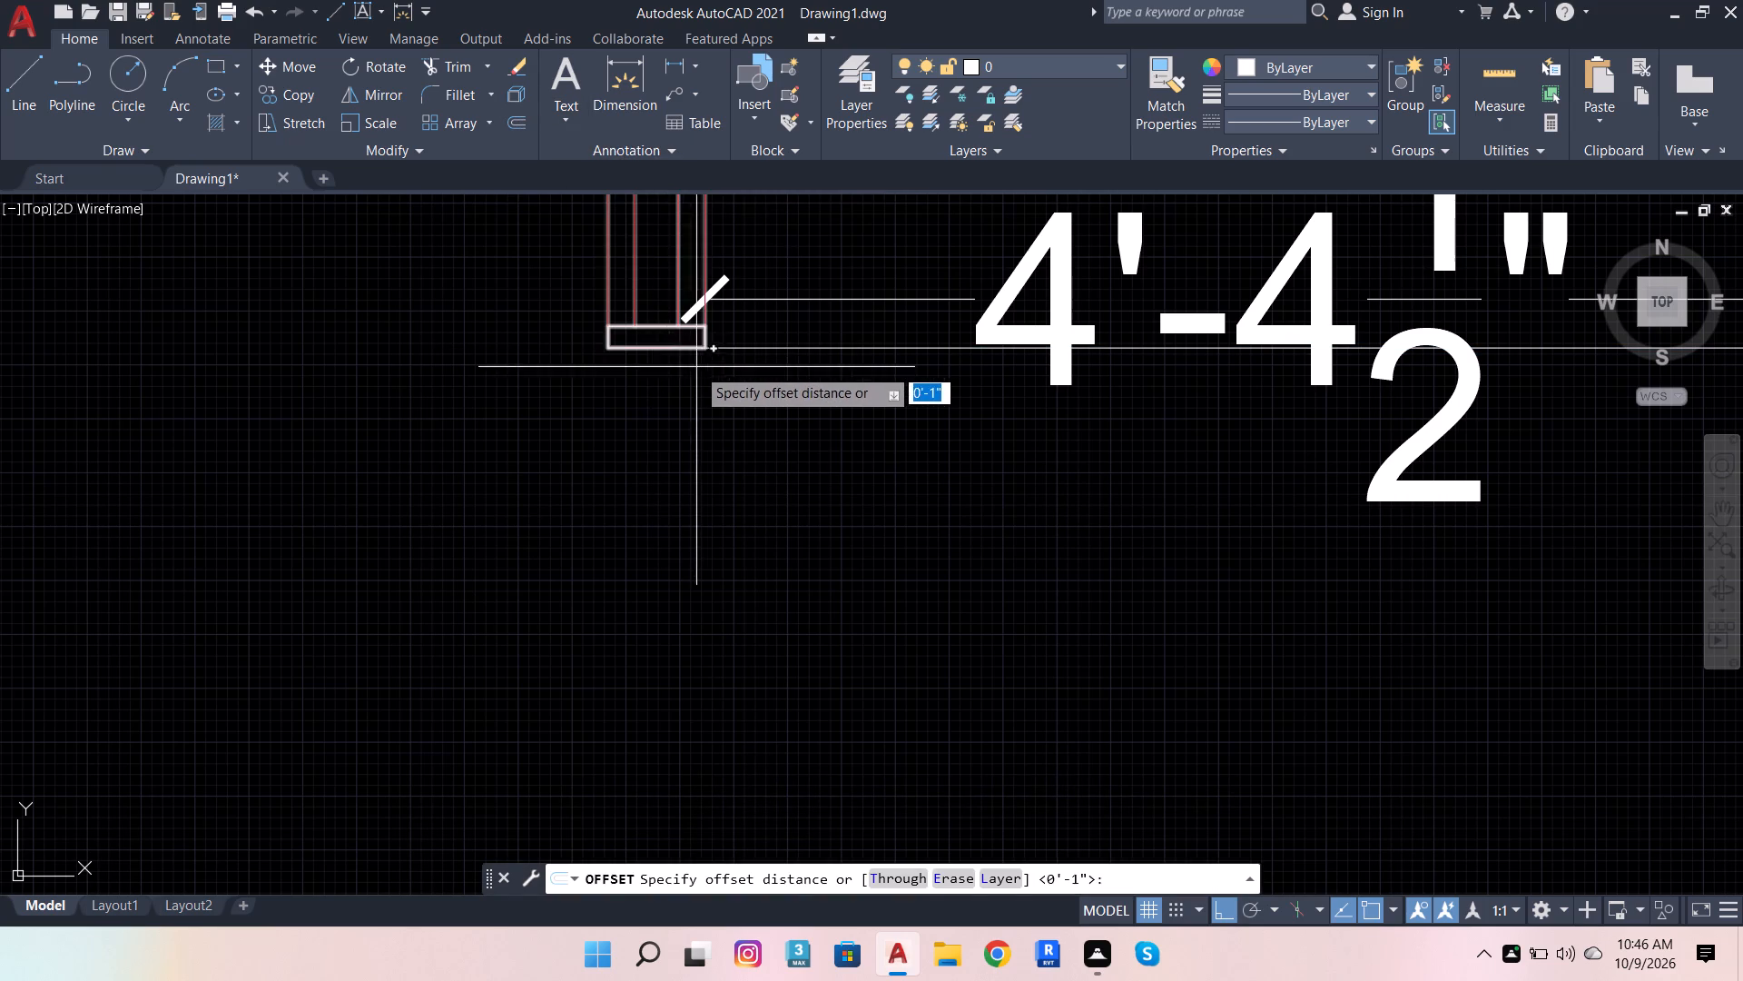
click(714, 352)
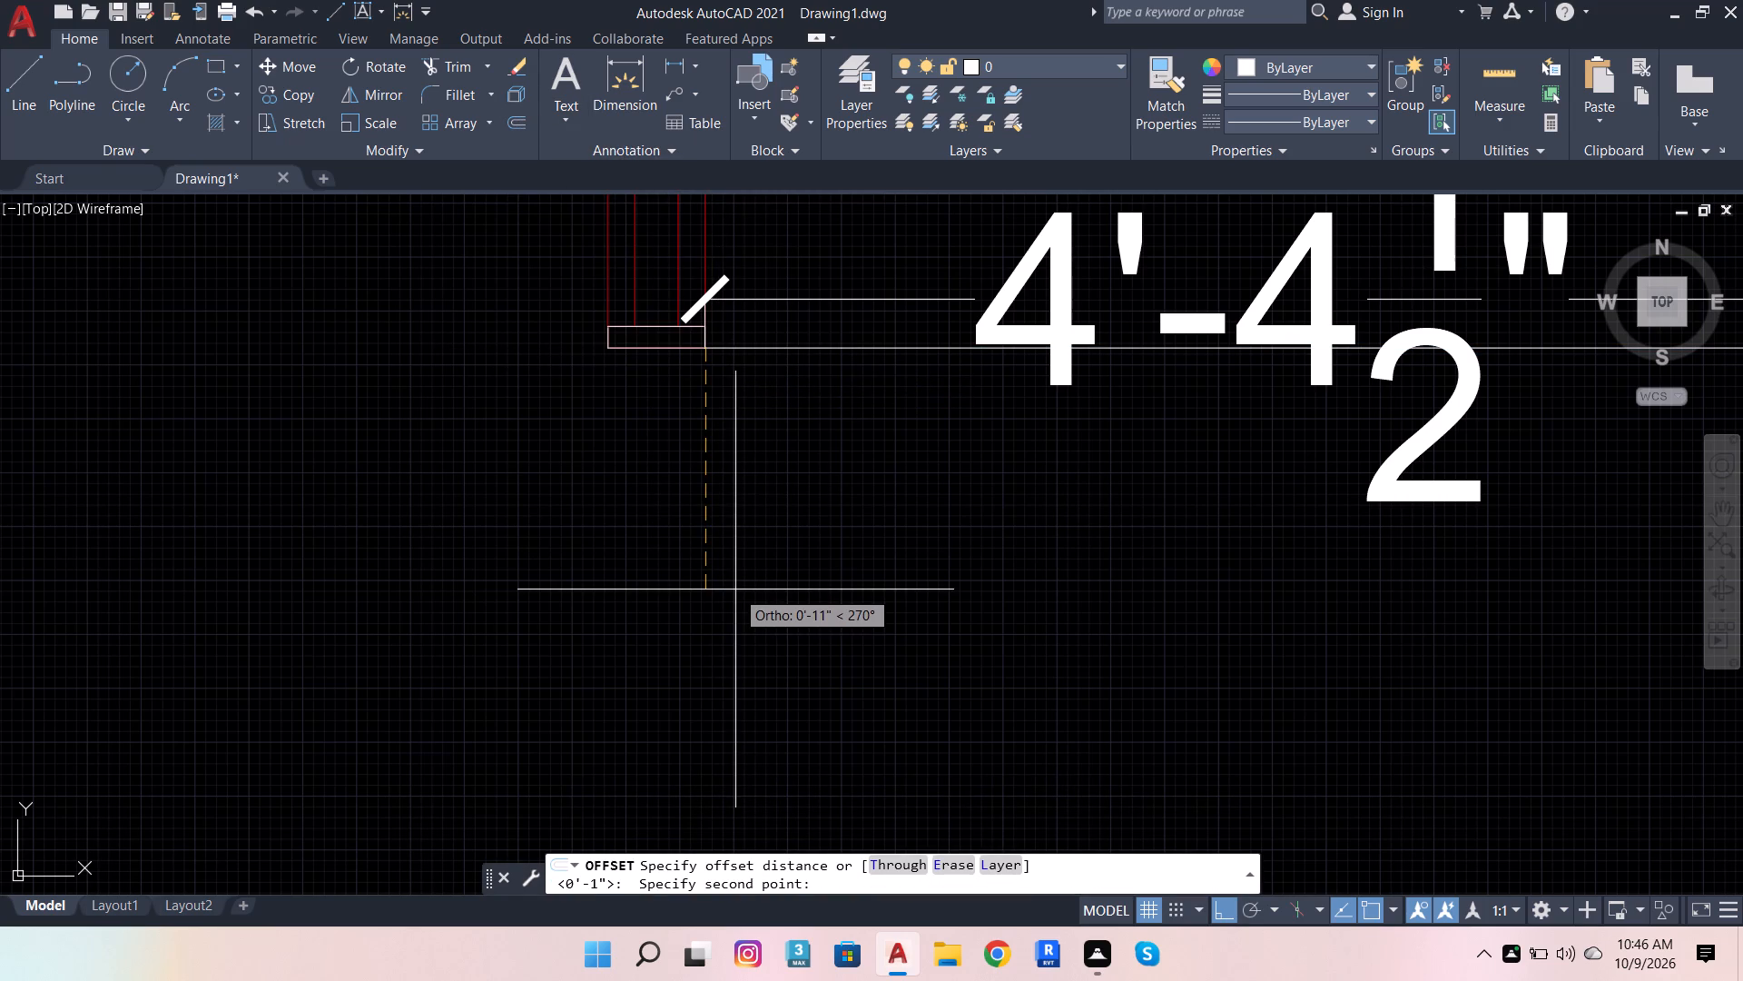
text(4.5)
key(Return)
click(735, 590)
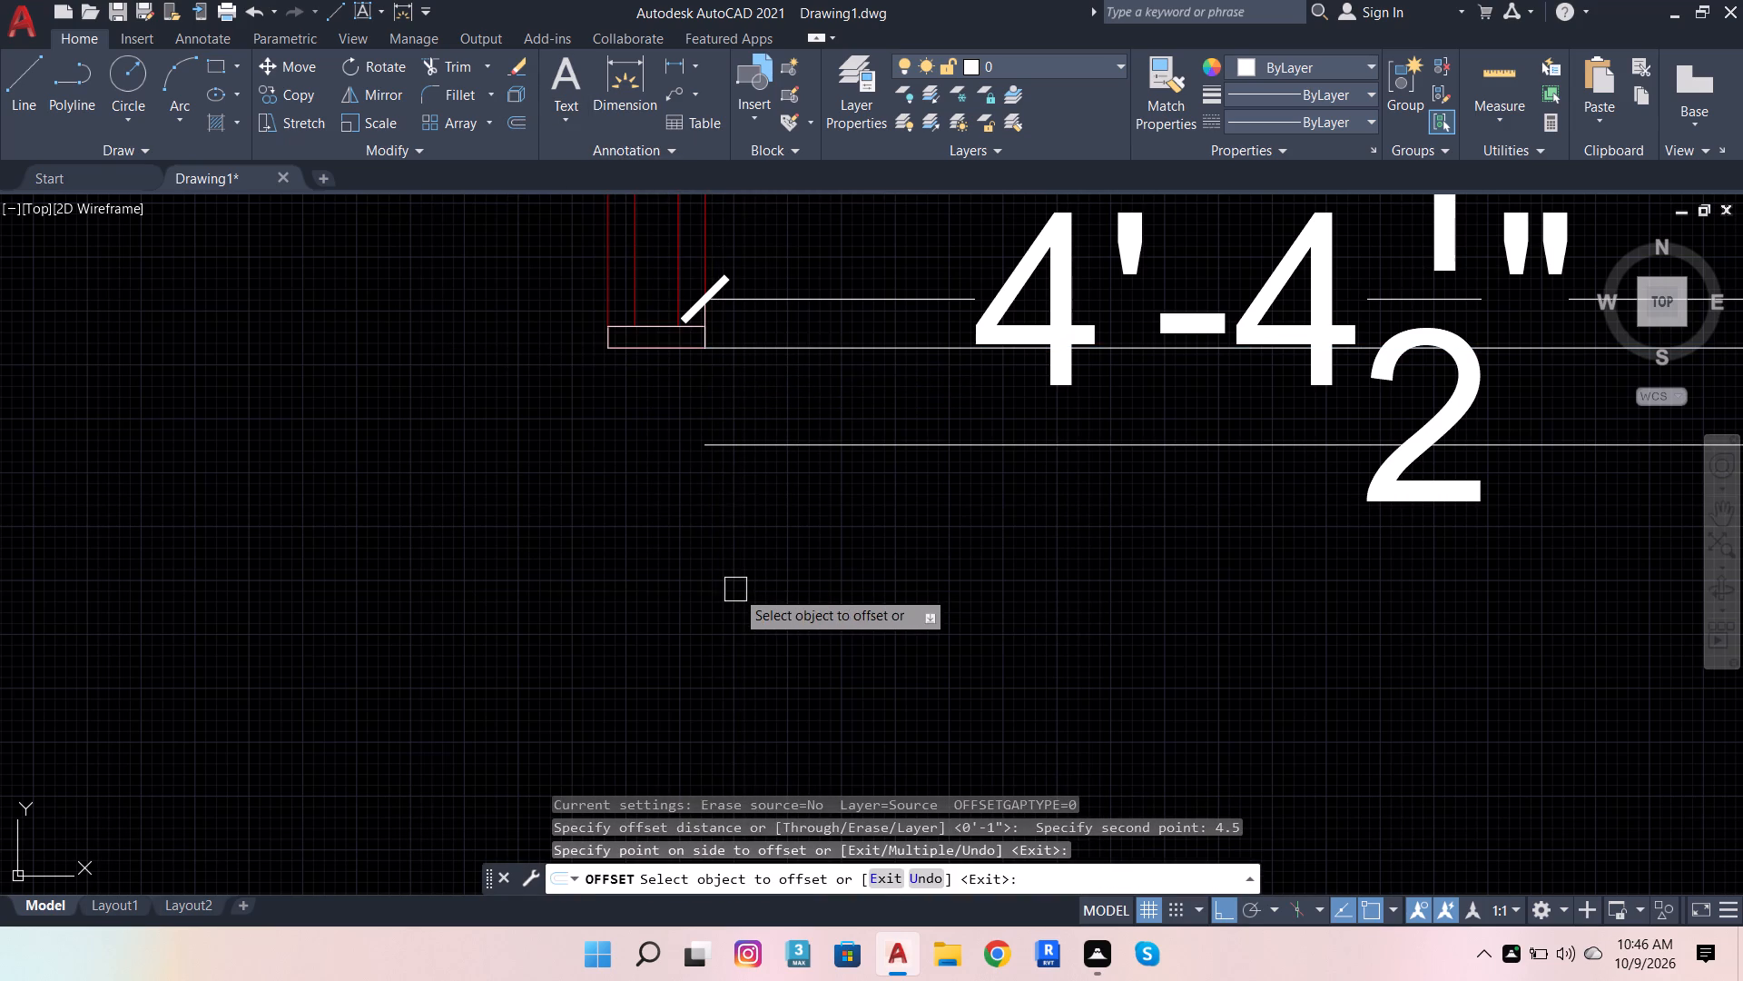
key(Escape)
key(Escape)
key(Escape)
key(Escape)
key(Escape)
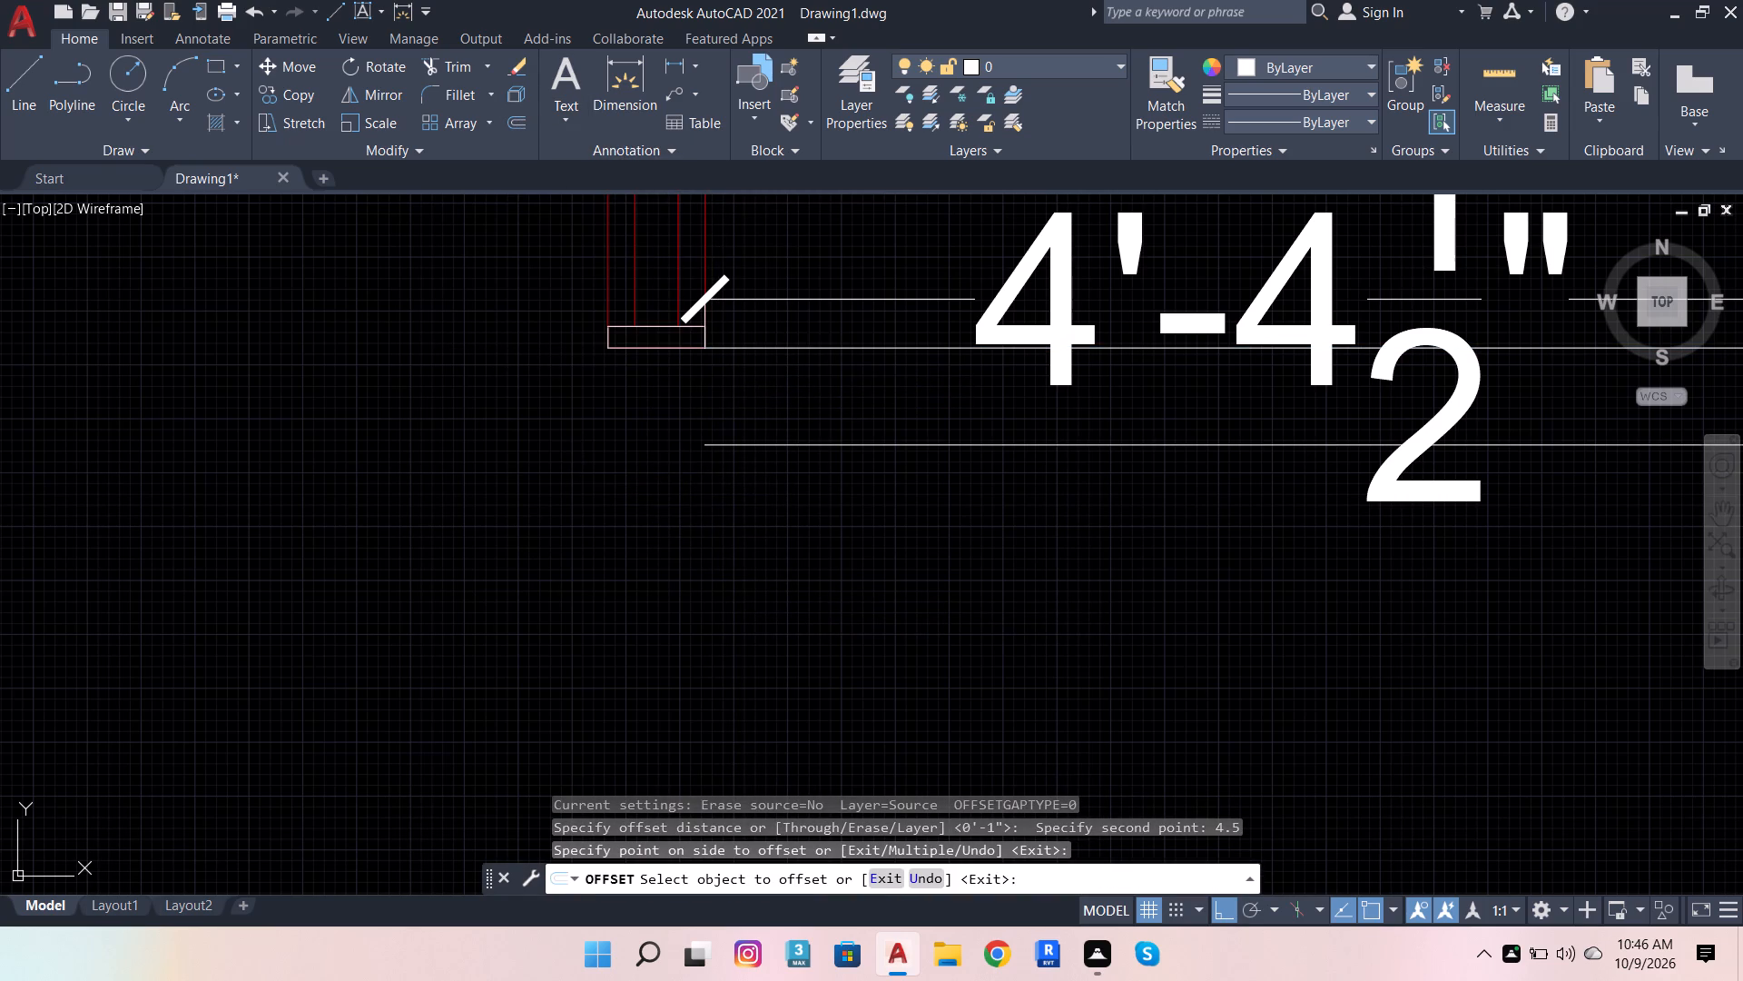
Offset the short segment beside the long wall 4.5" downward, in line with the partition's second face.
scroll(625, 418, down, 1)
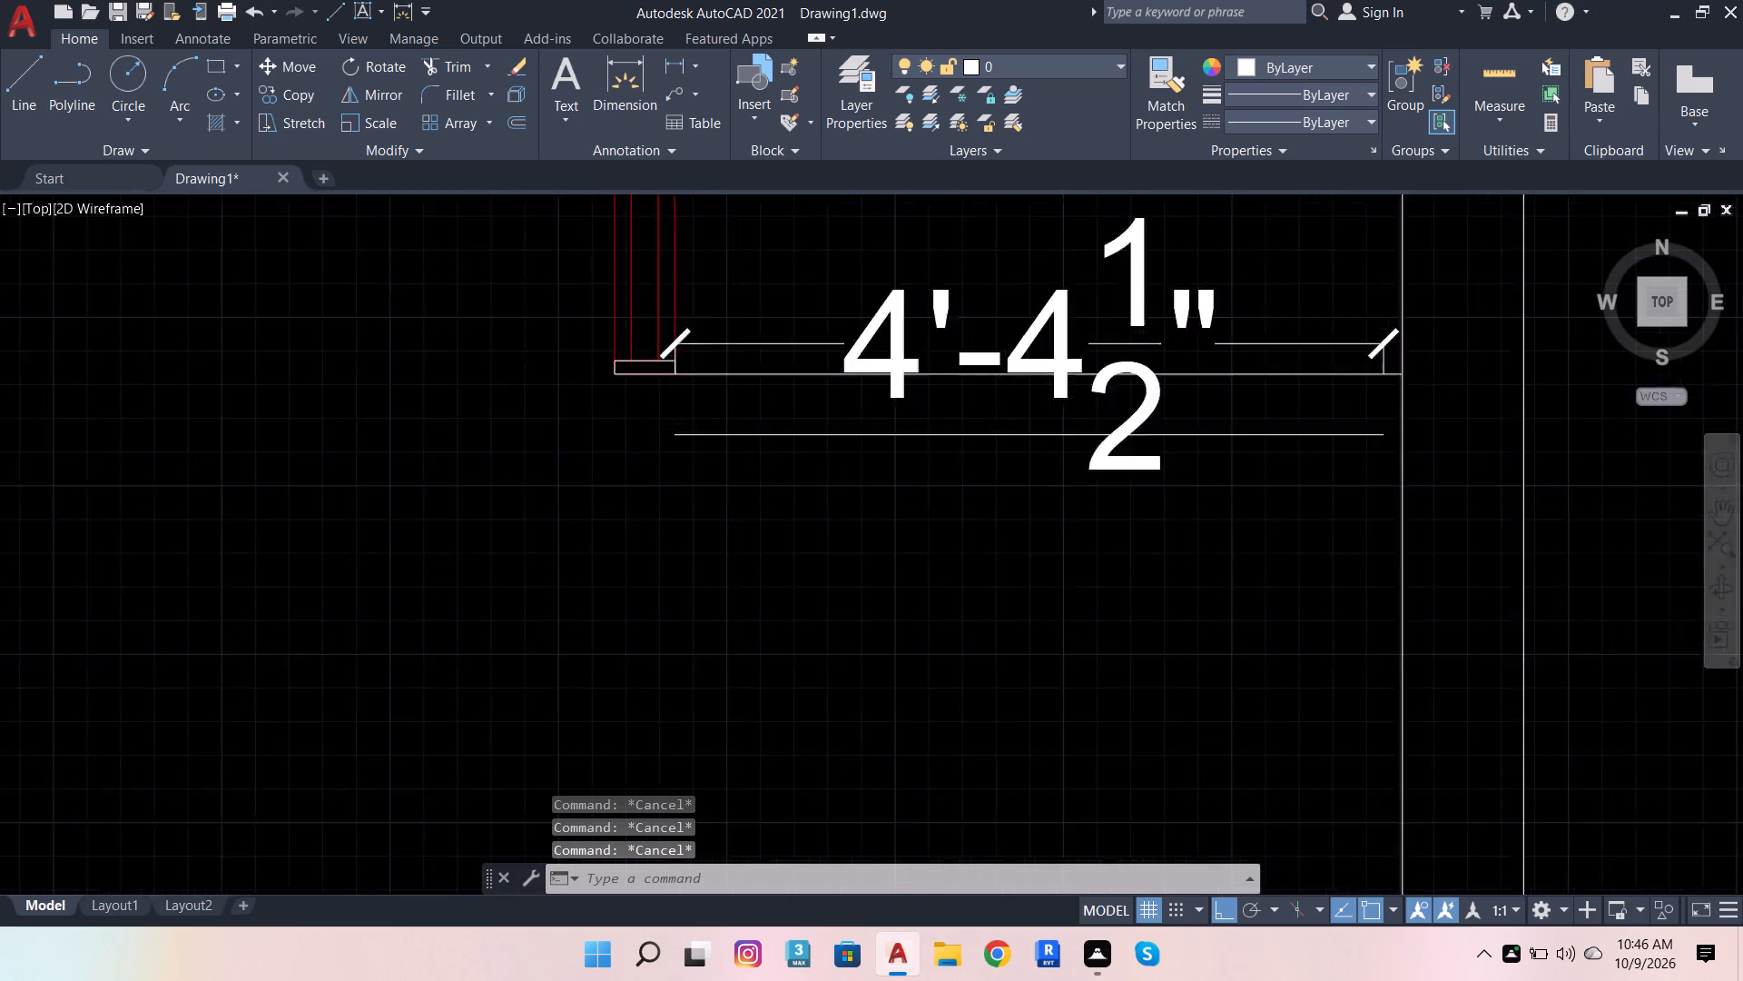
scroll(625, 418, down, 2)
scroll(979, 376, up, 2)
scroll(797, 451, up, 2)
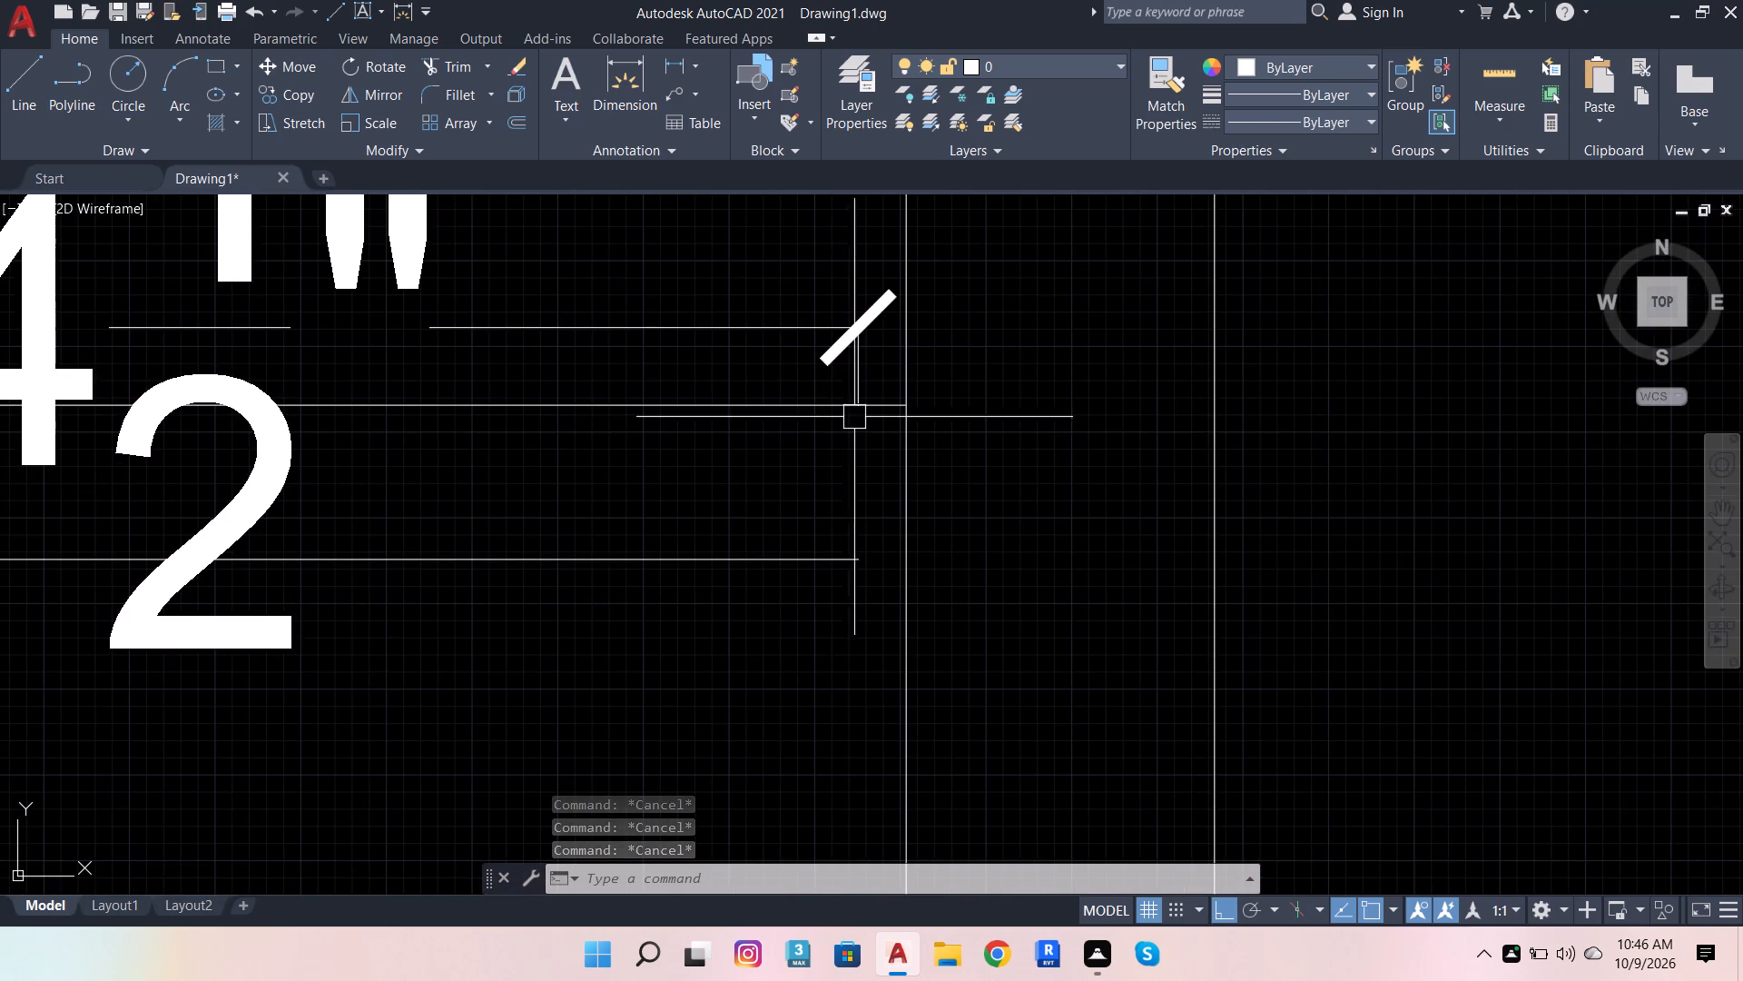
click(871, 410)
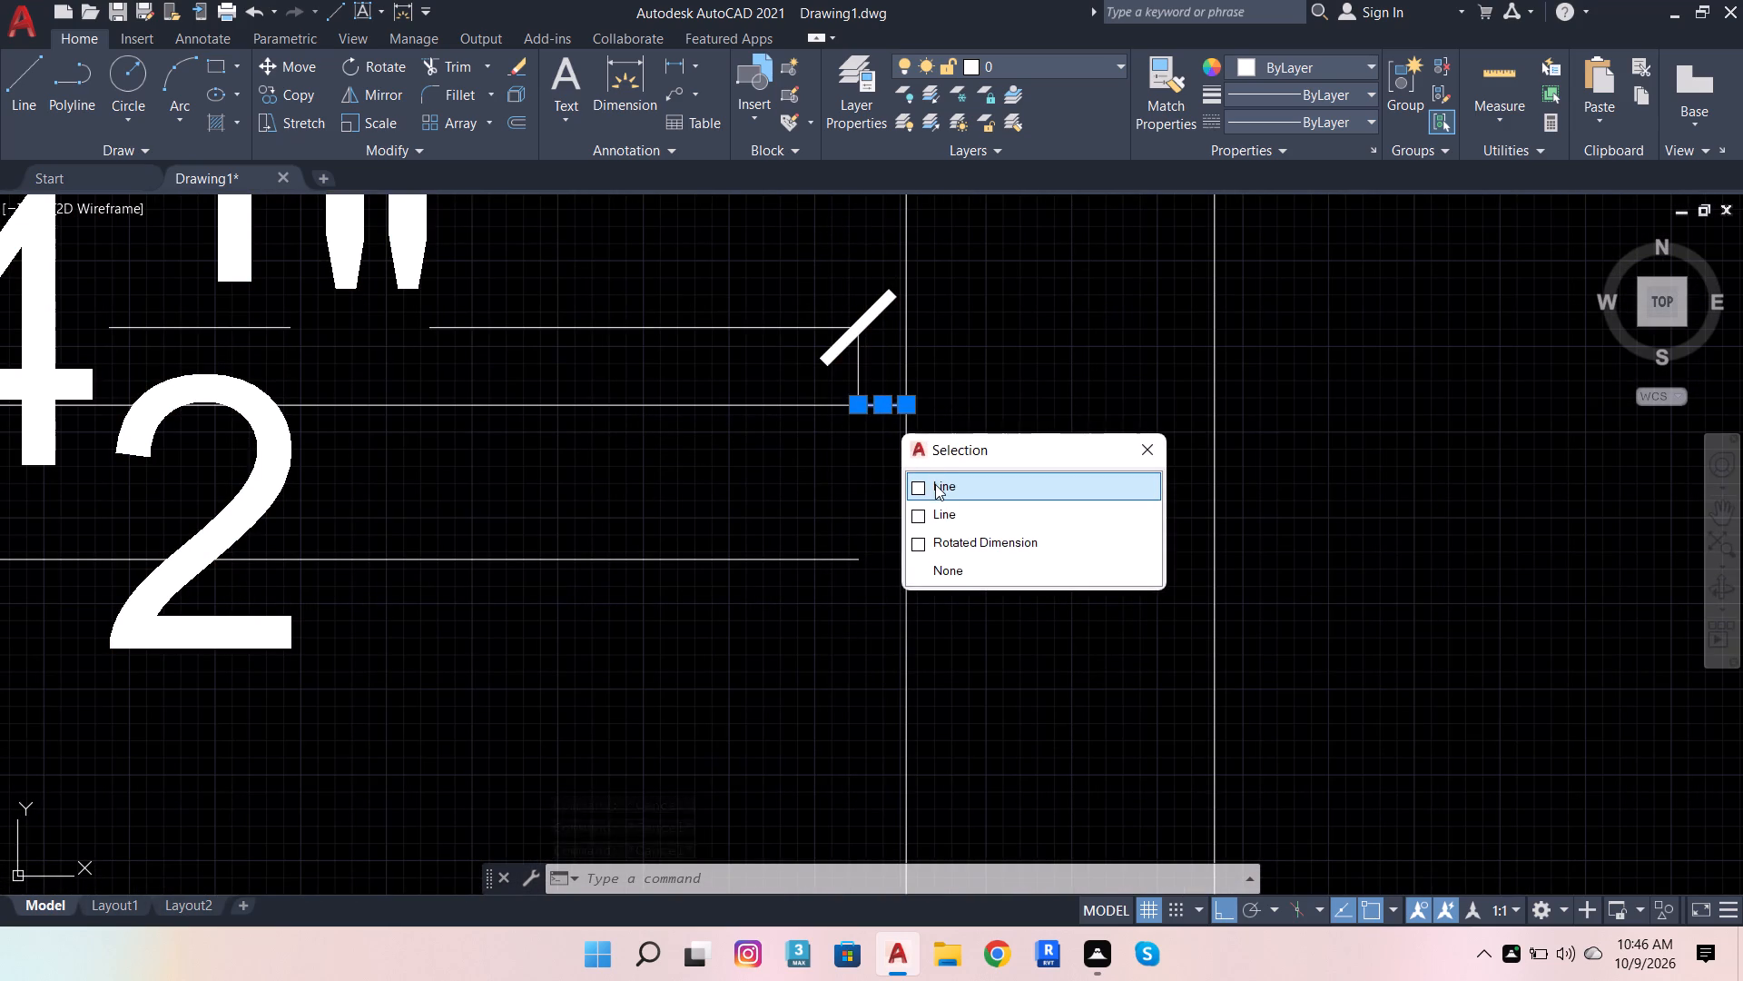
click(935, 485)
click(513, 130)
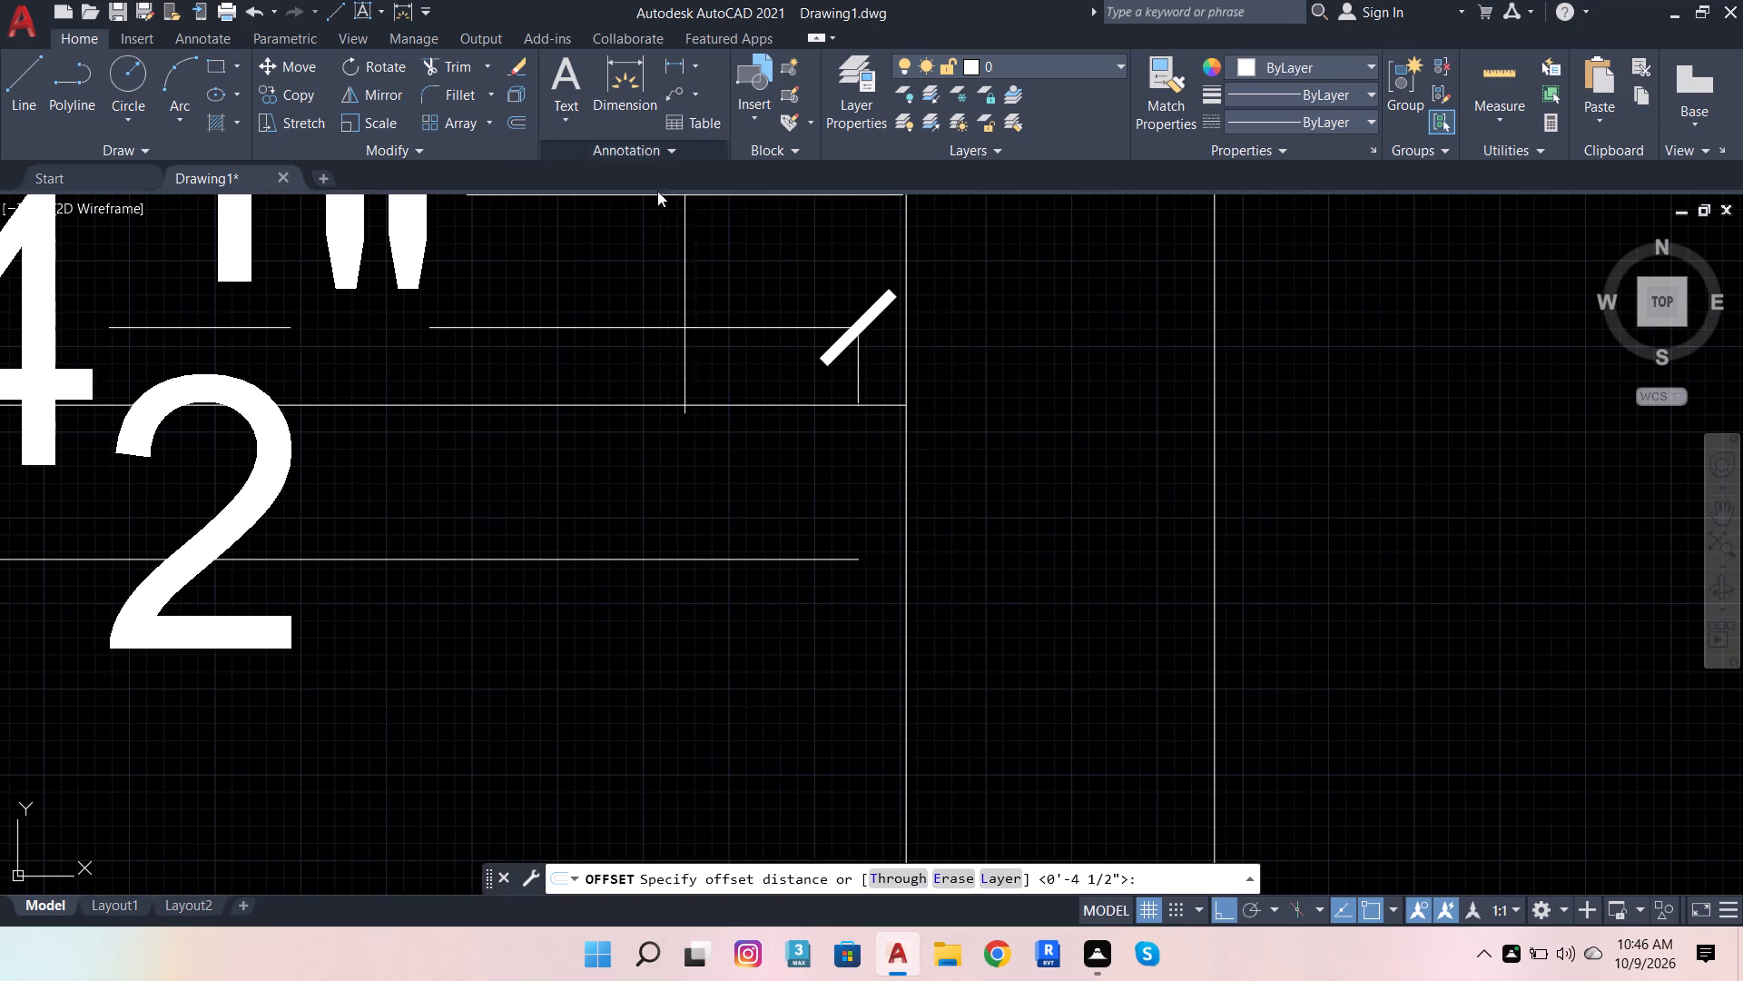
click(856, 408)
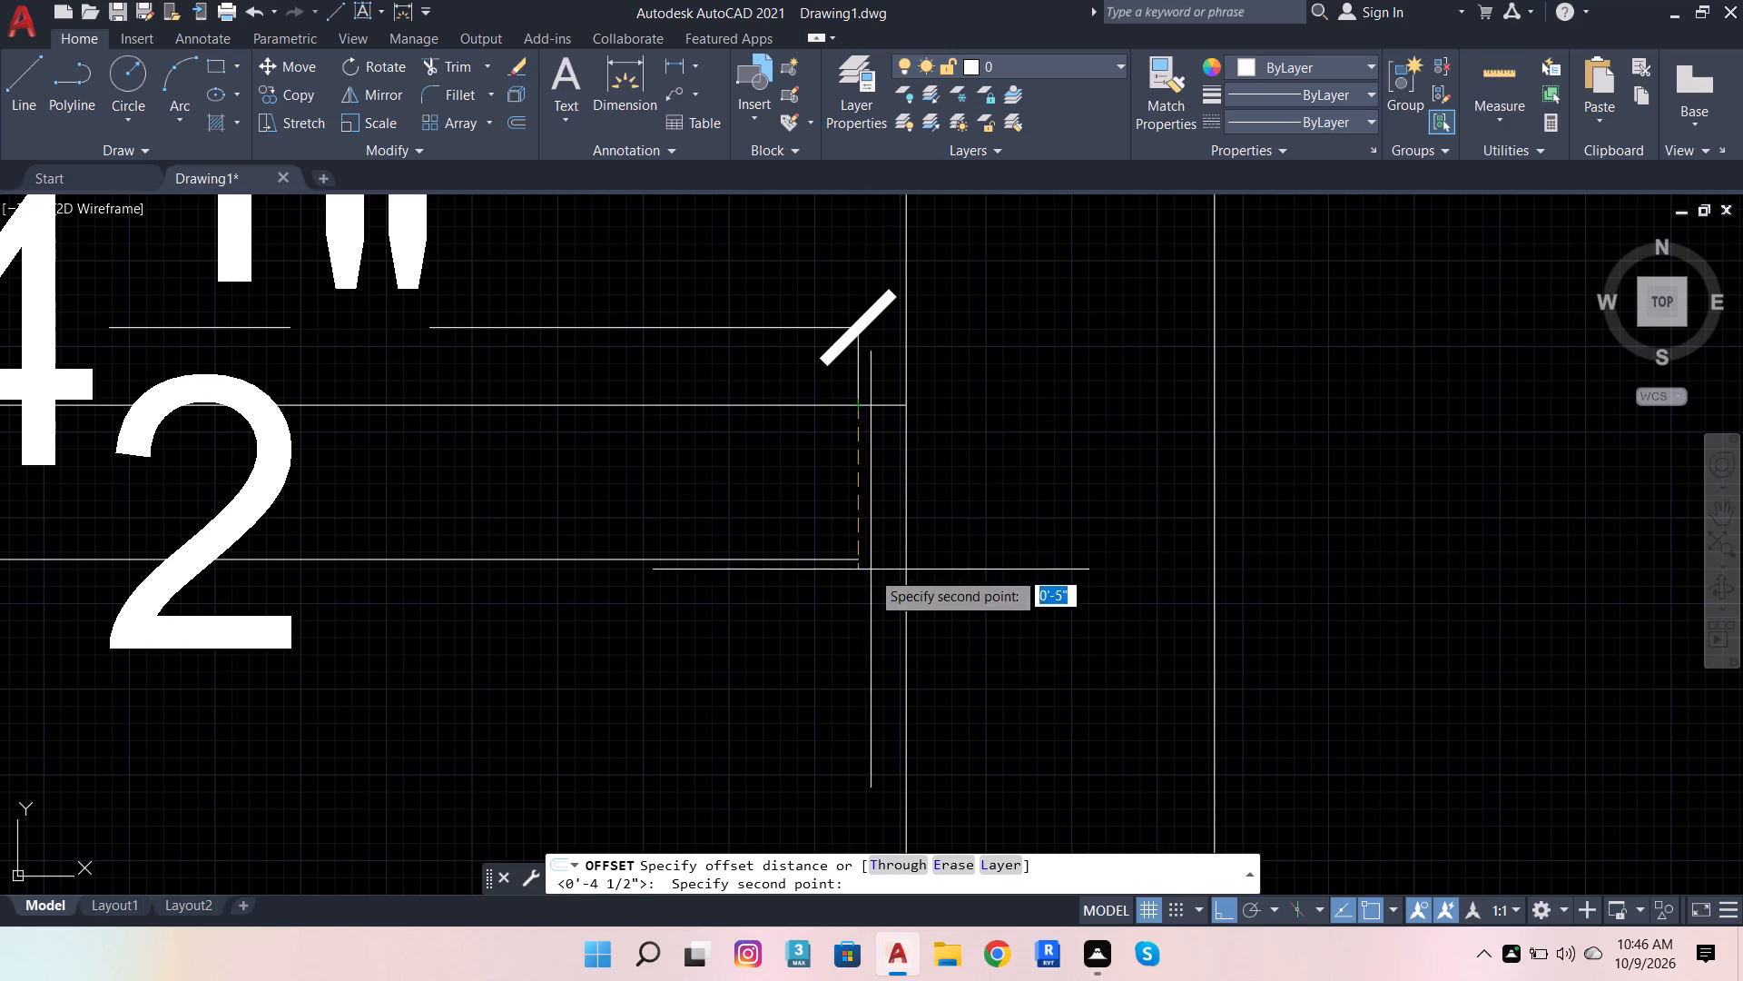
click(863, 562)
click(1105, 431)
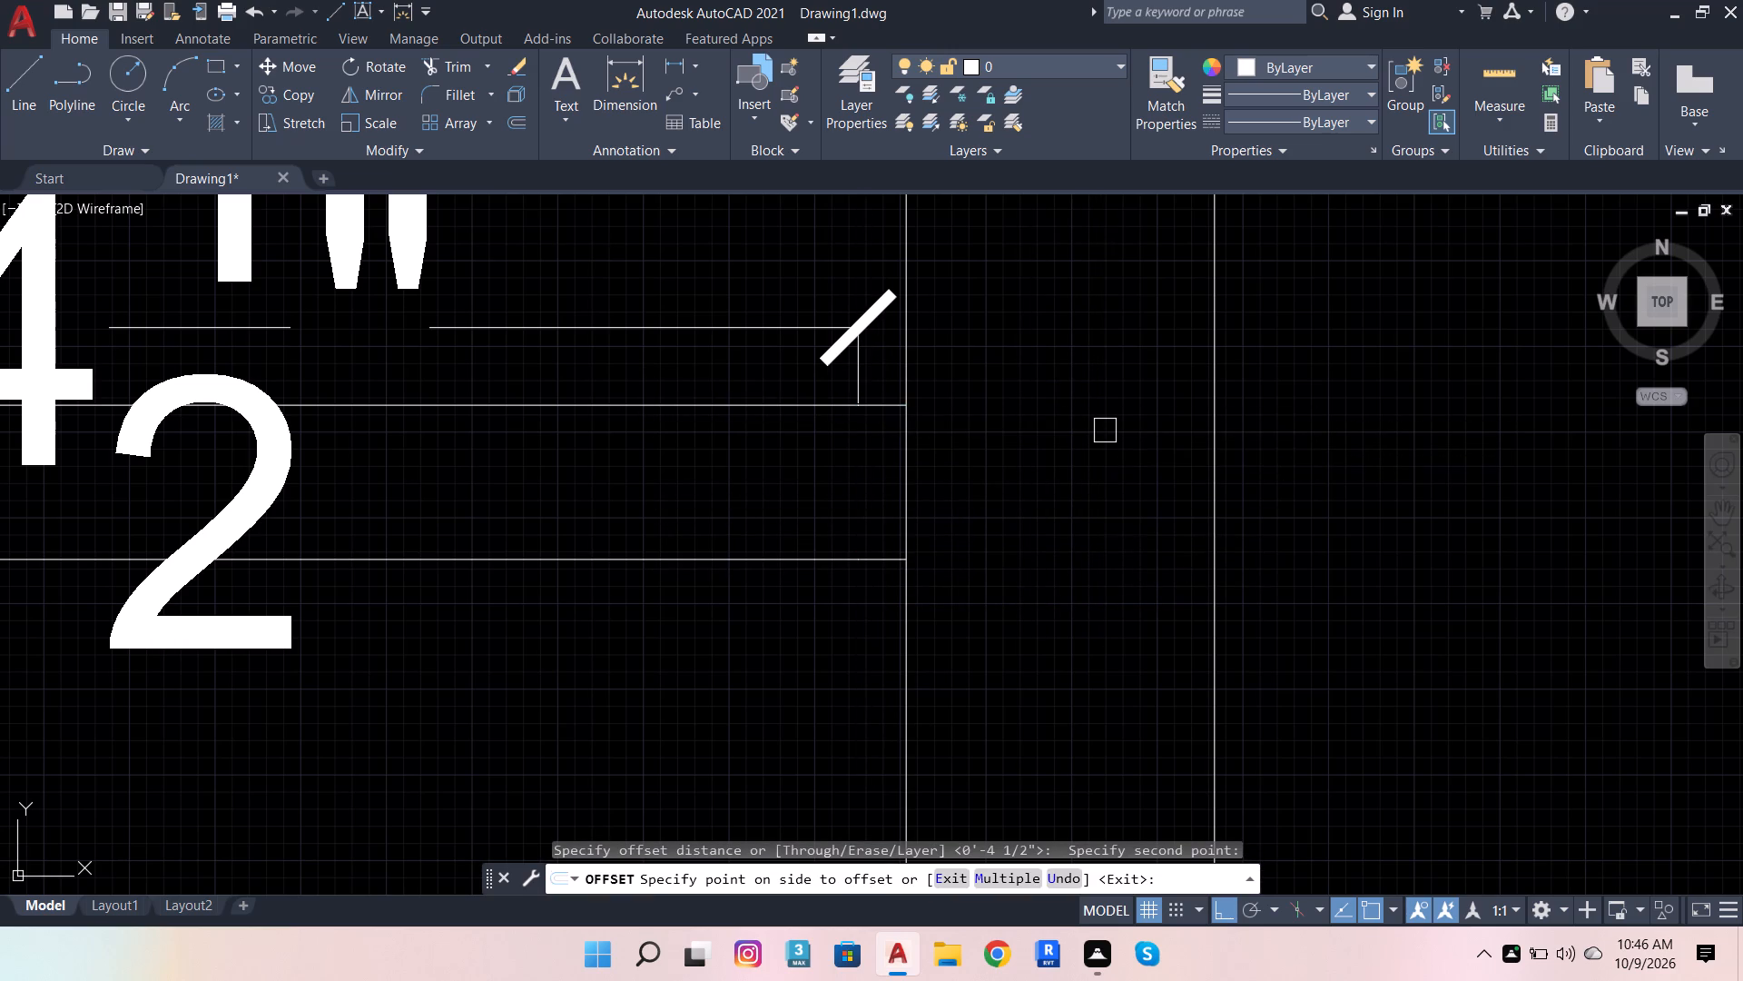
key(space)
scroll(1114, 408, down, 3)
key(Escape)
Offset the lower line of the horizontal partition beside the frame block 9'10.6" downward.
scroll(921, 452, up, 1)
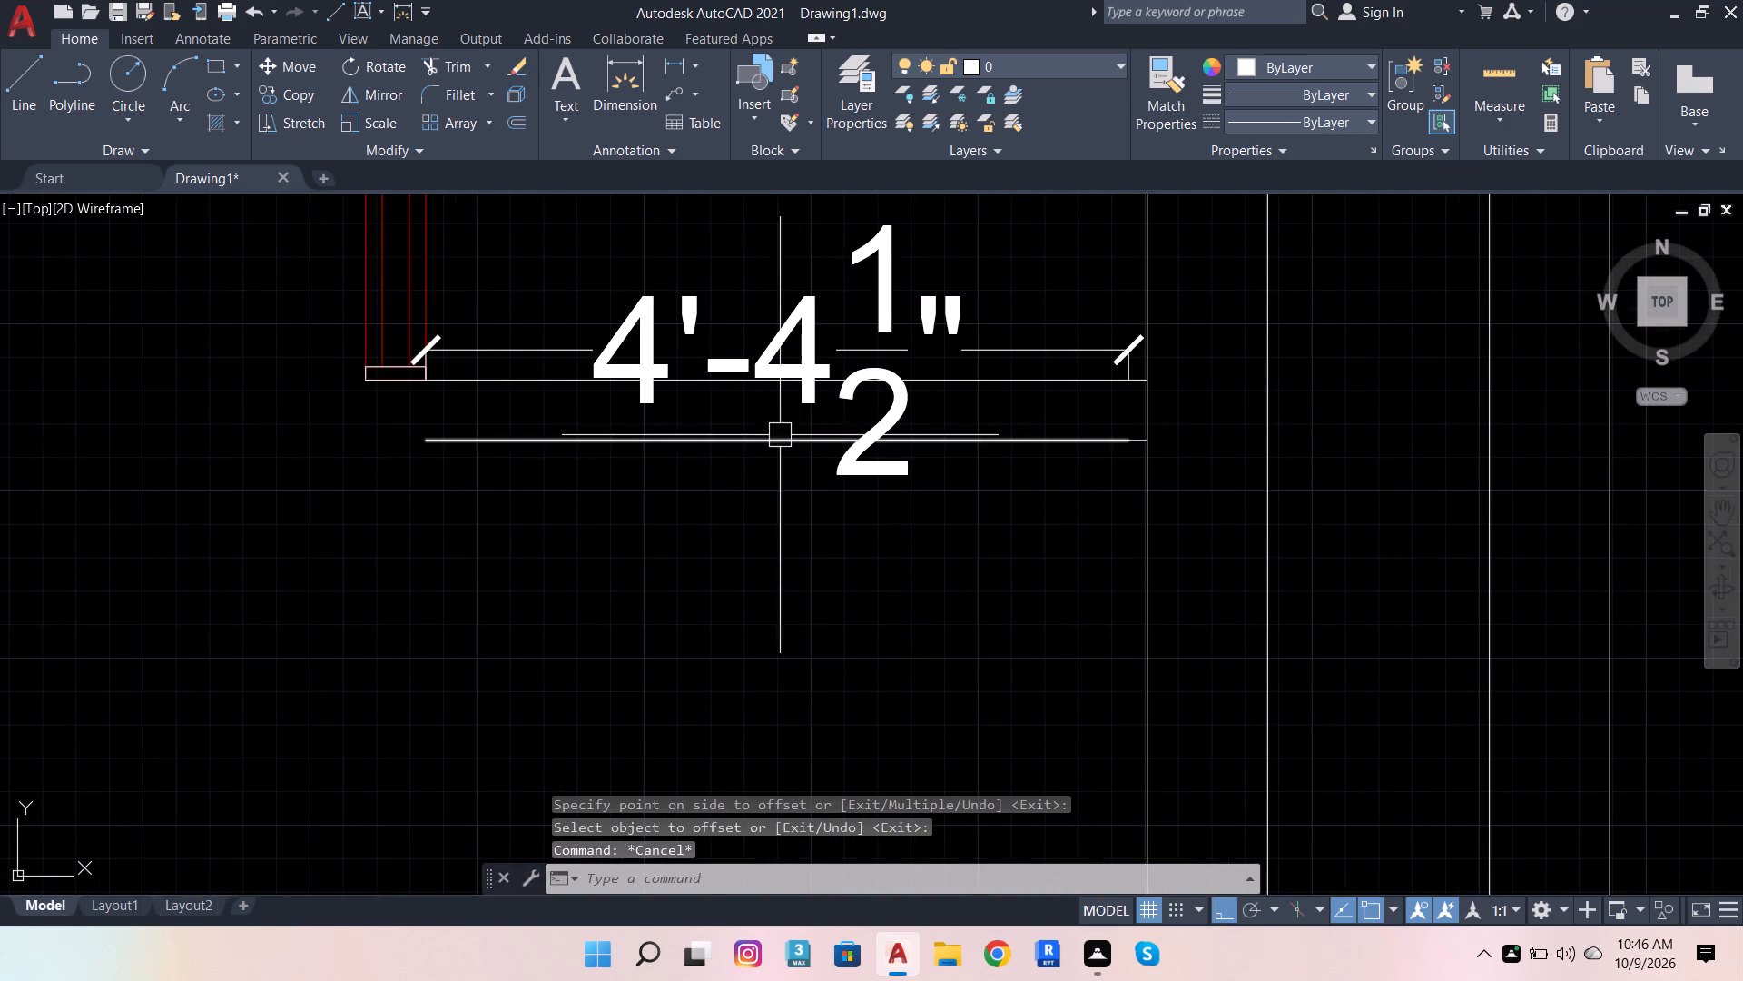
scroll(1124, 441, up, 2)
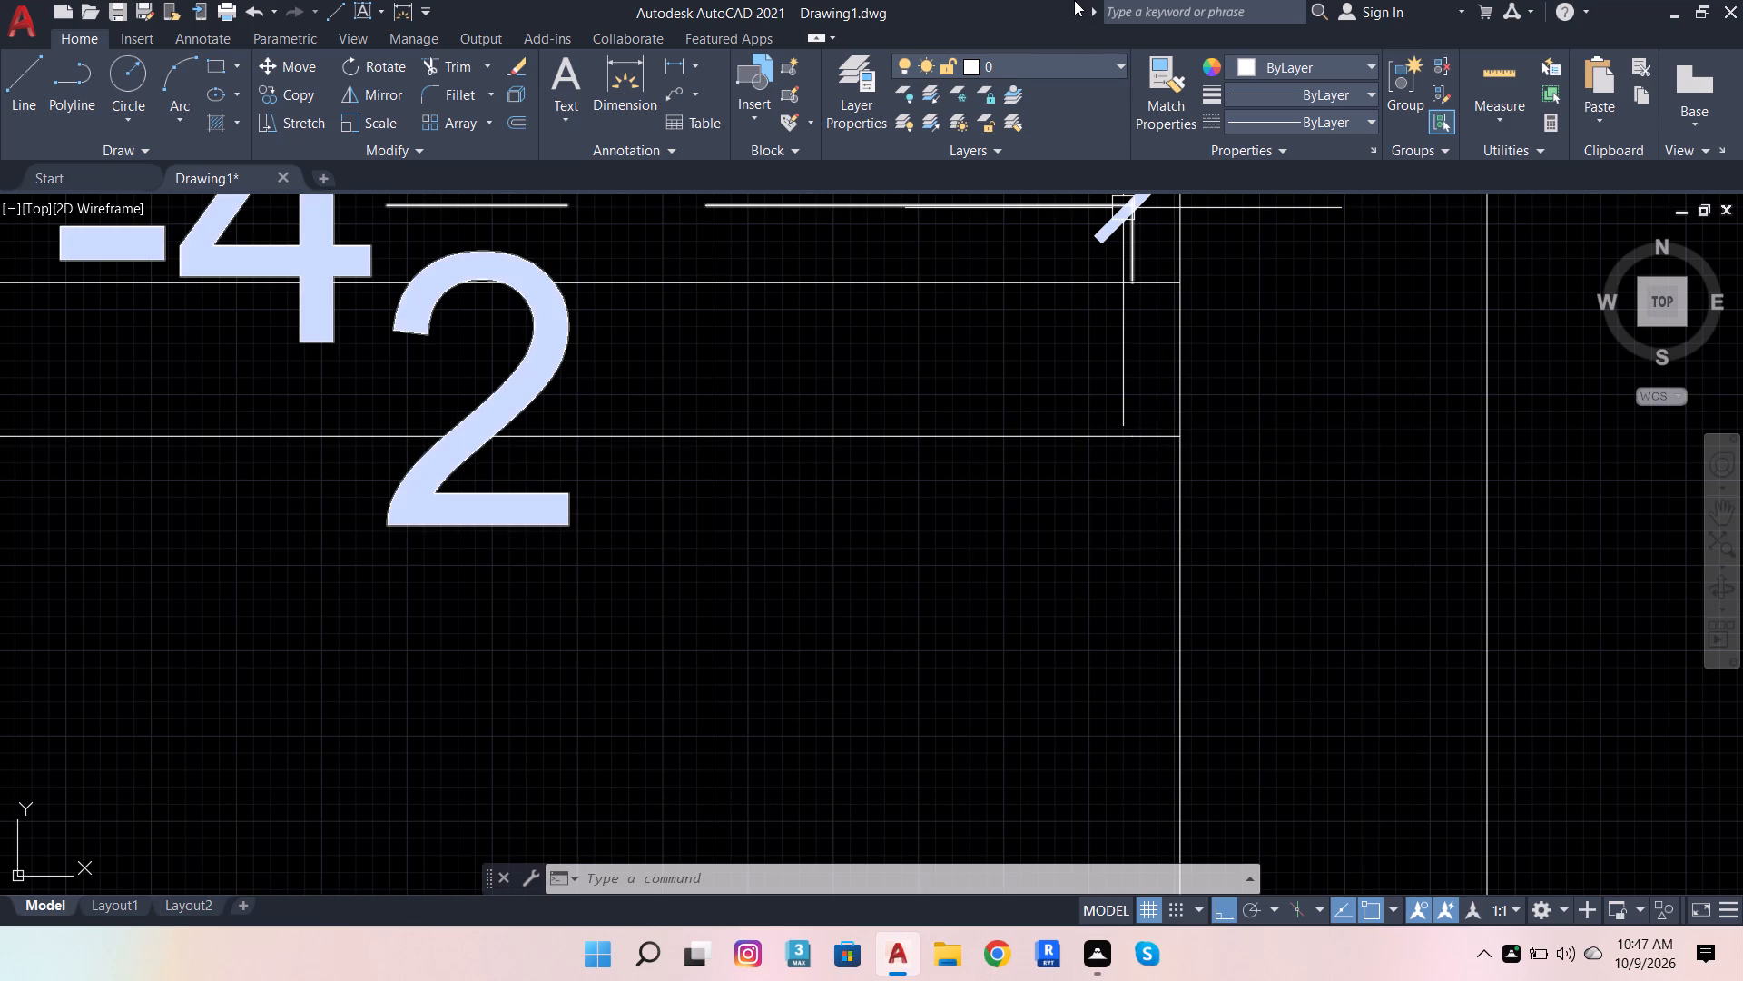
scroll(1099, 440, down, 5)
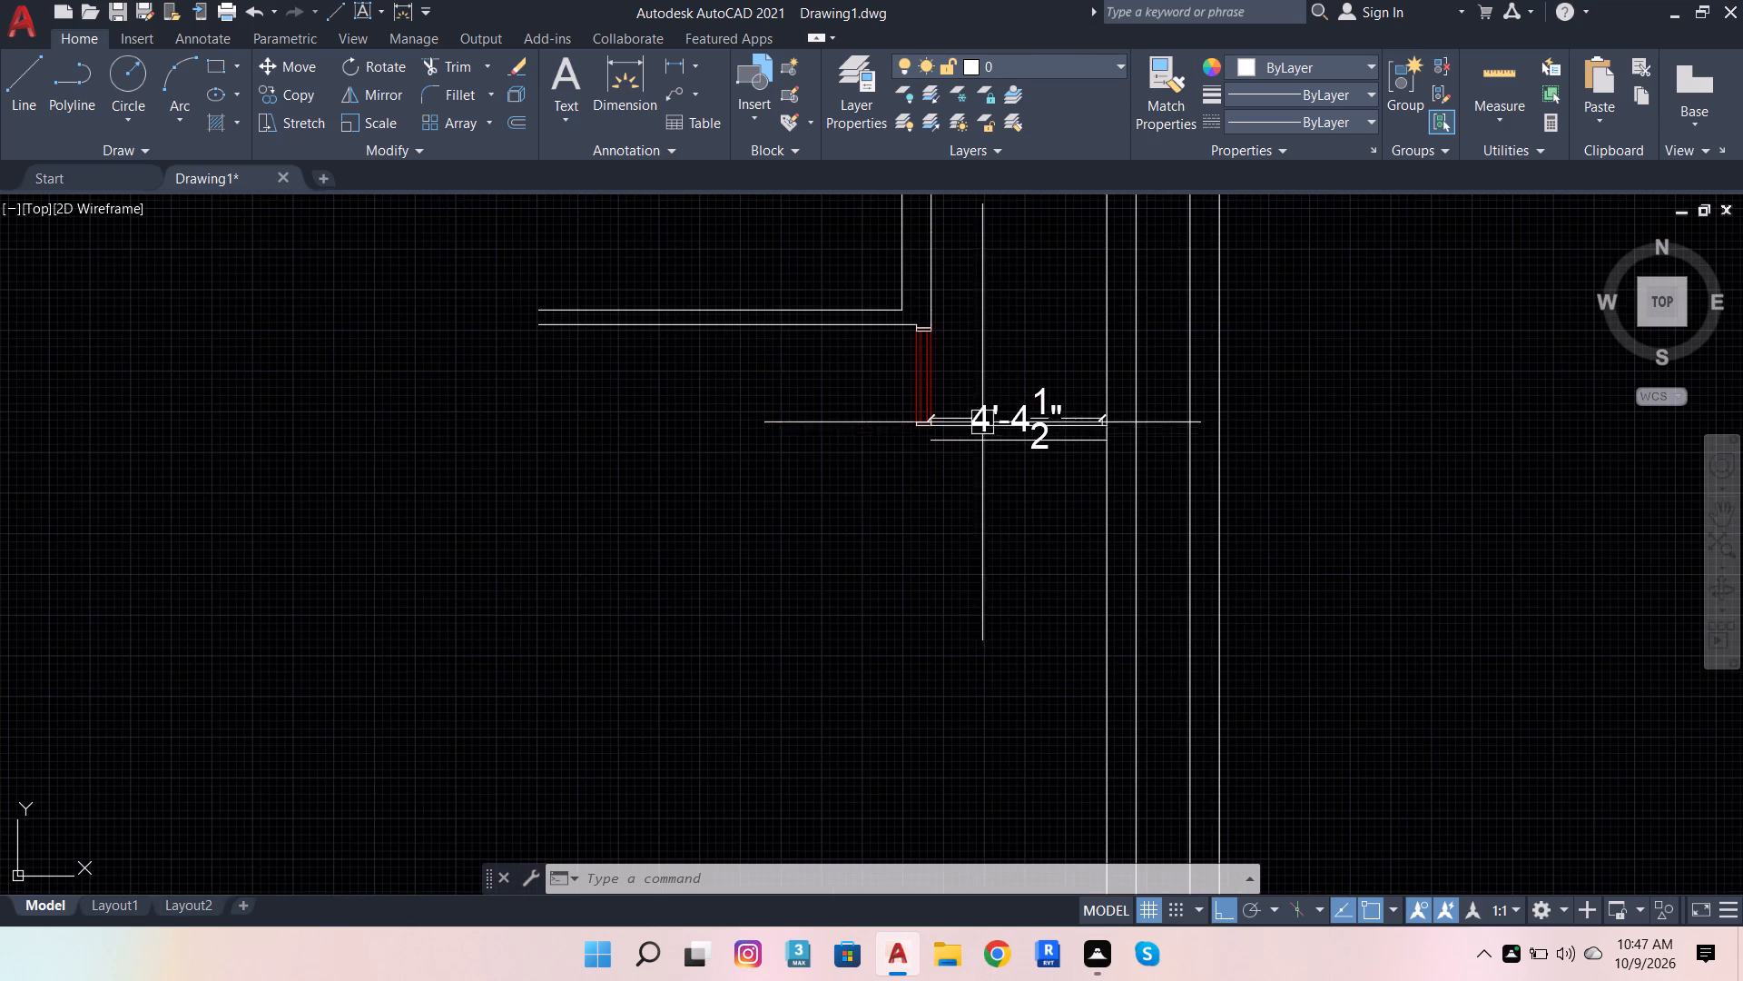
click(833, 330)
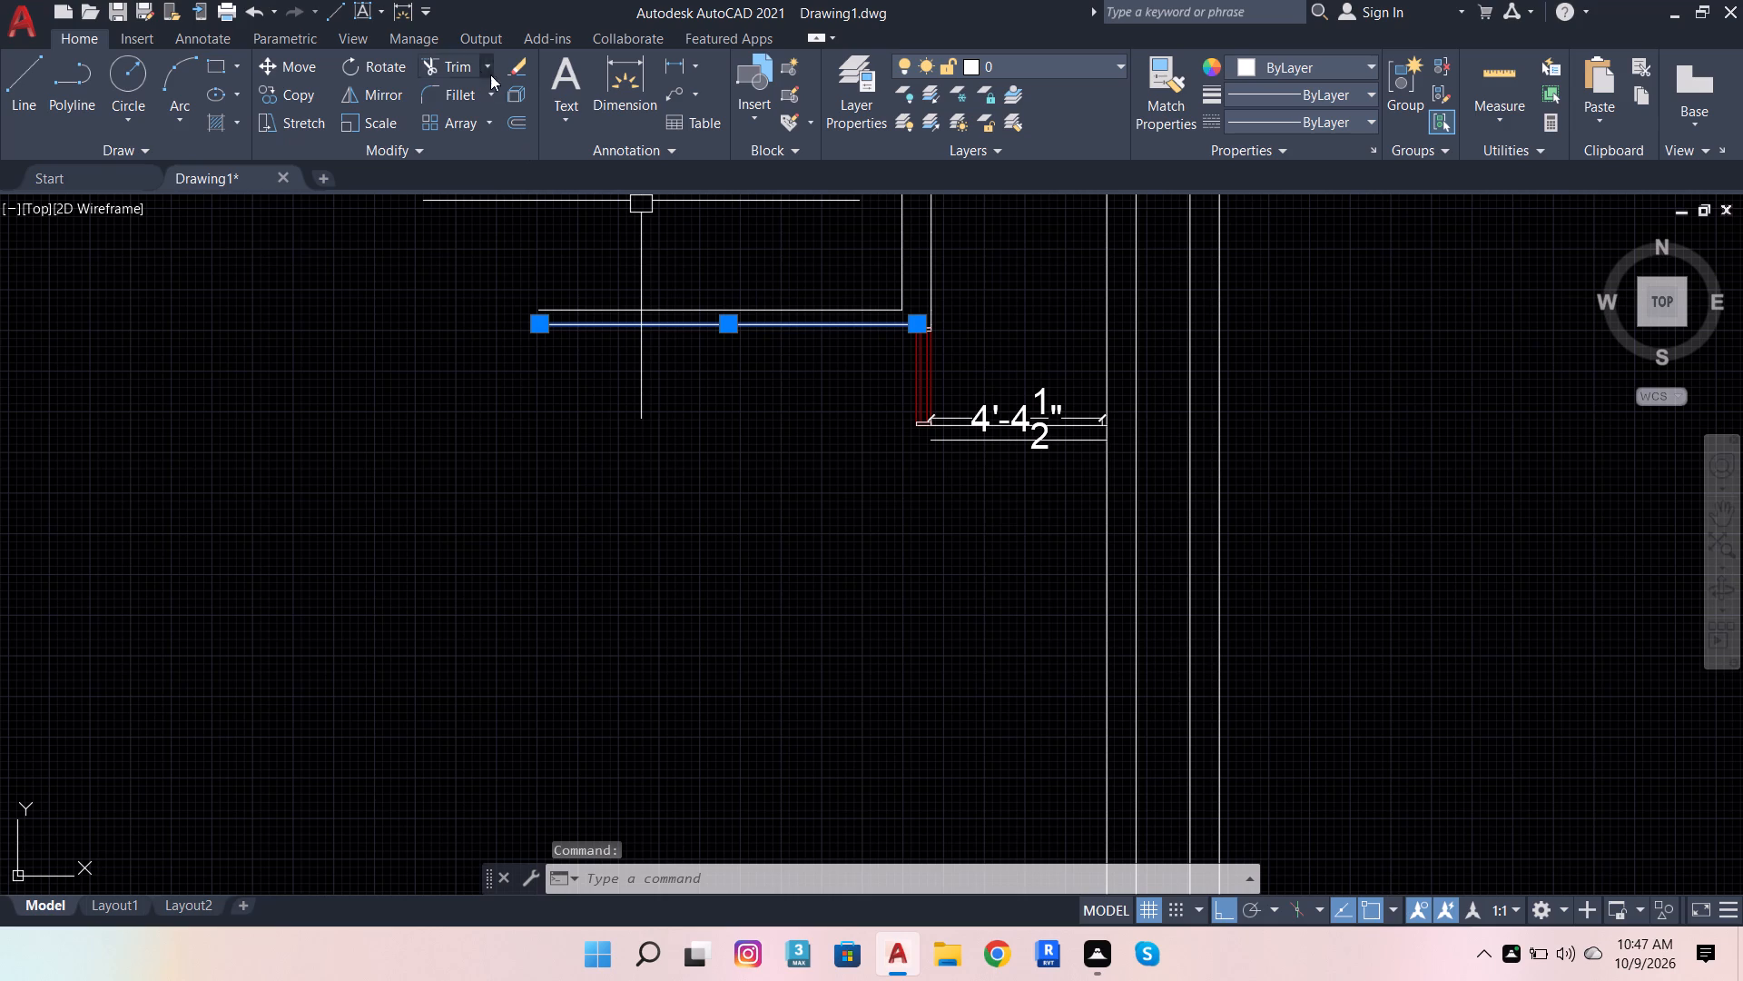
click(517, 122)
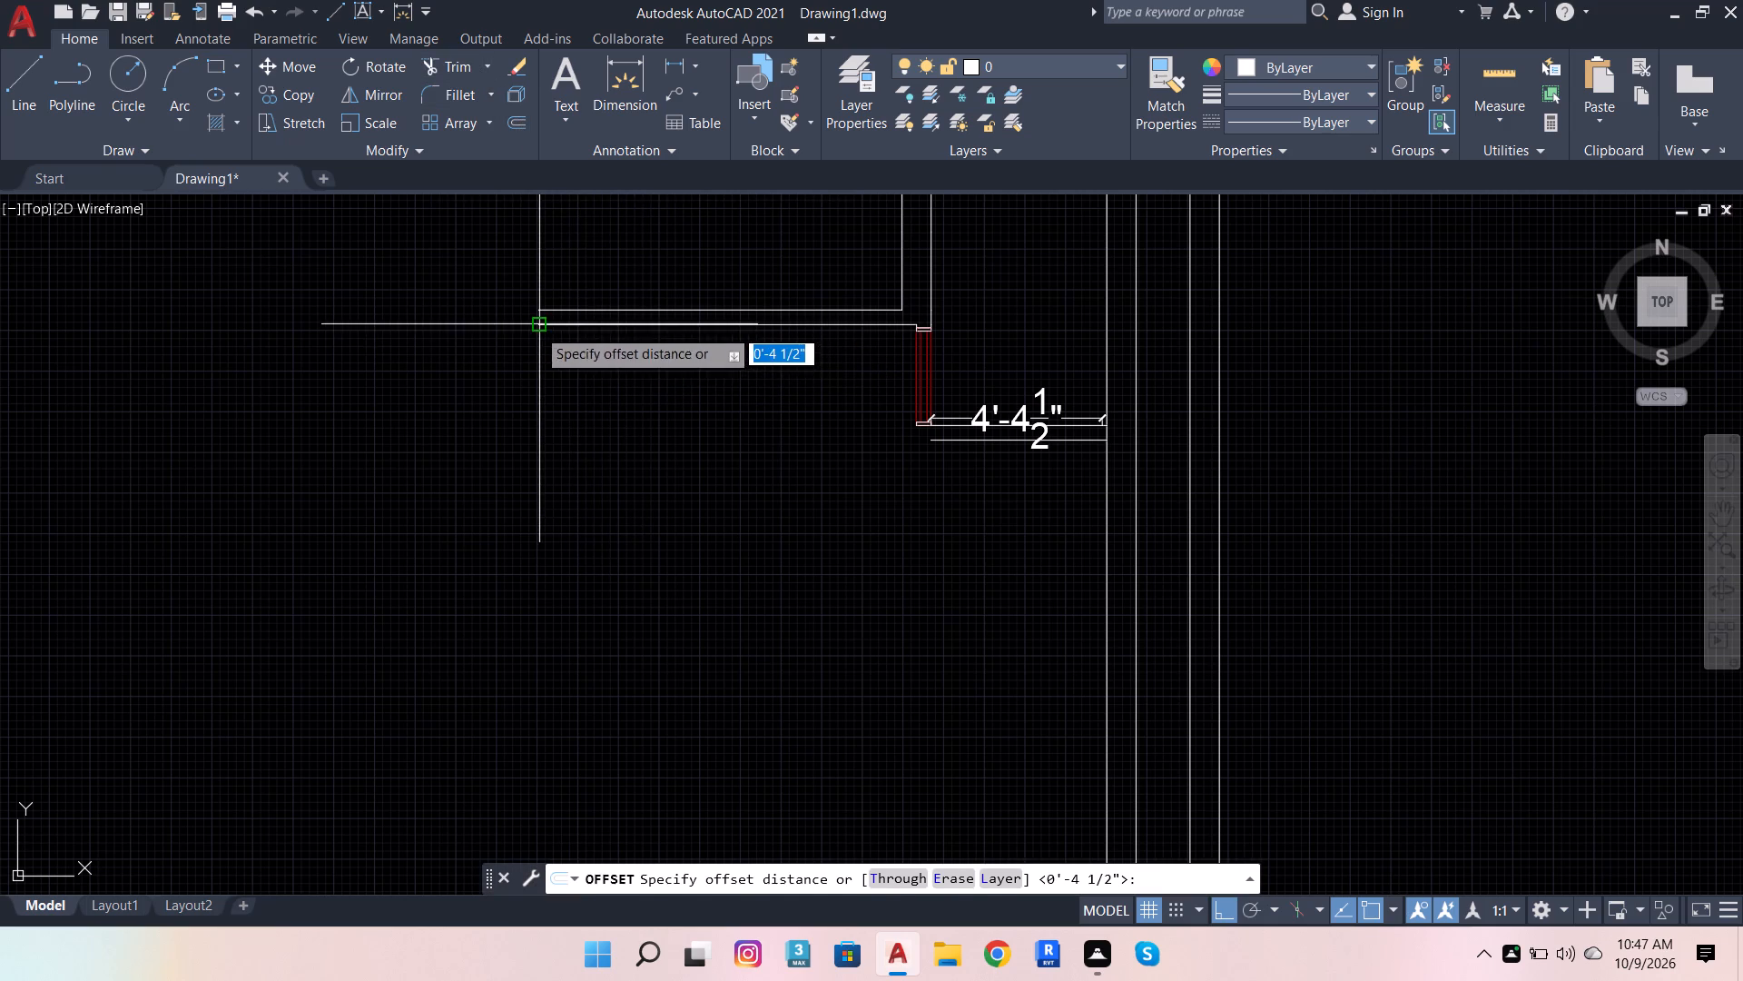
click(537, 328)
scroll(541, 432, down, 3)
scroll(566, 535, up, 1)
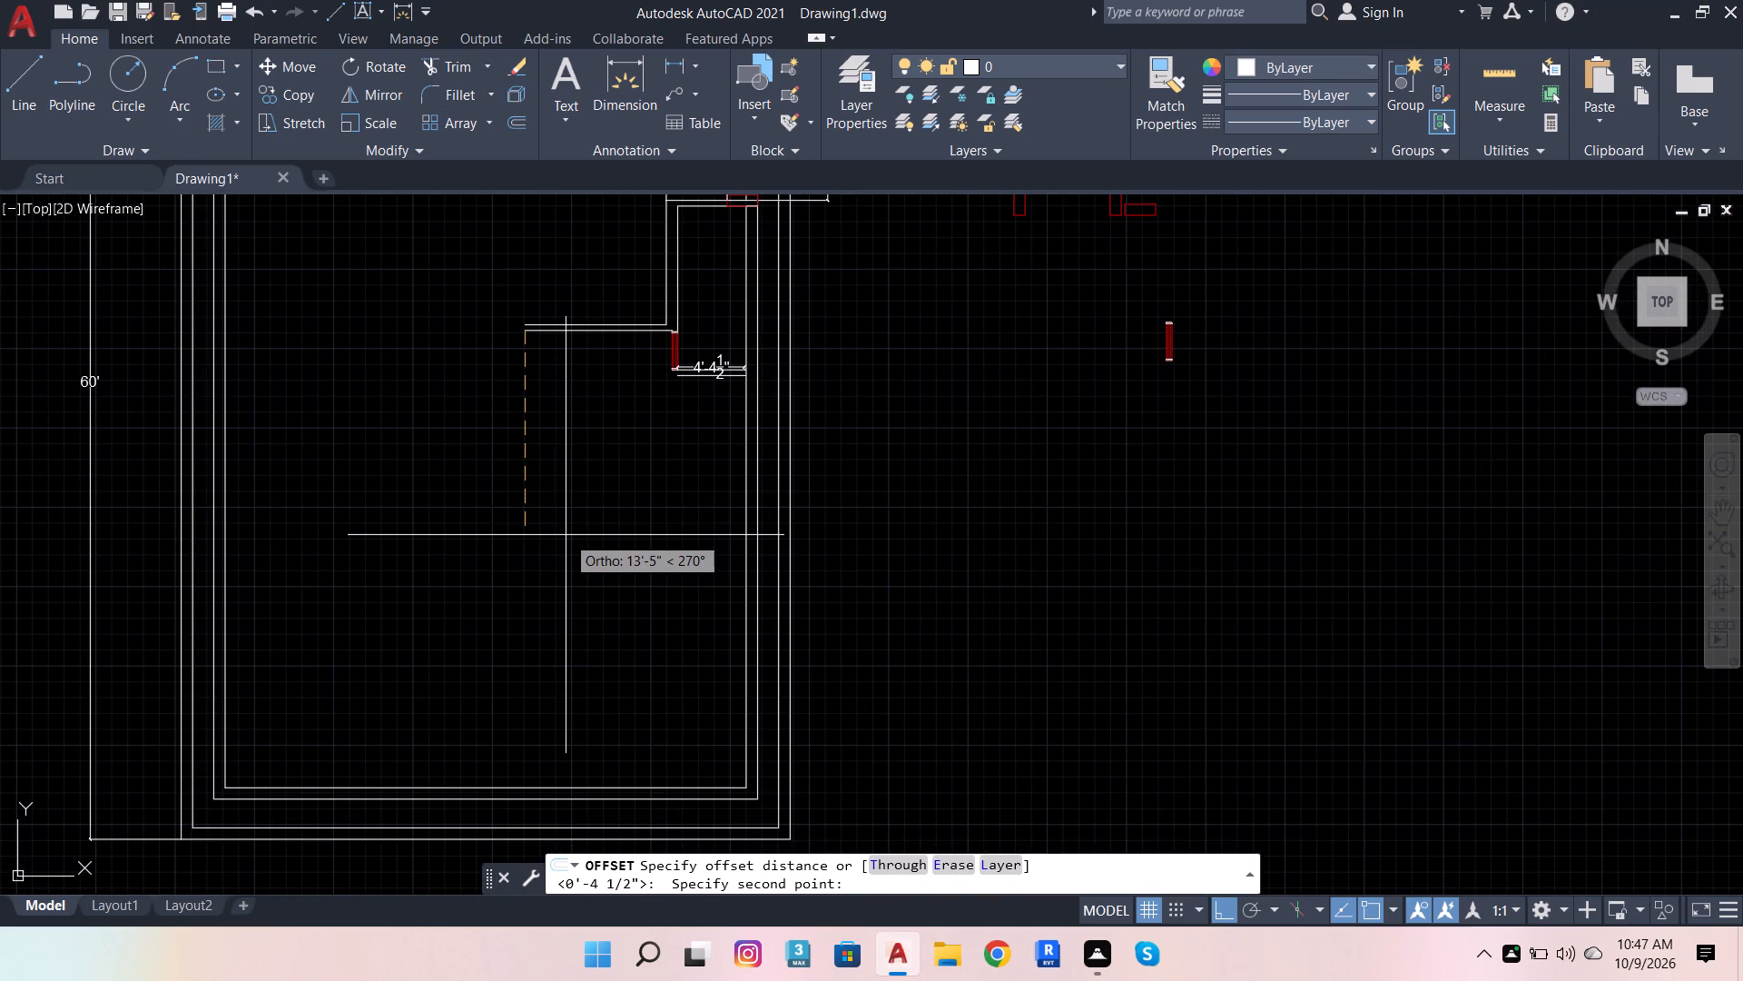
key(3)
key(BackSpace)
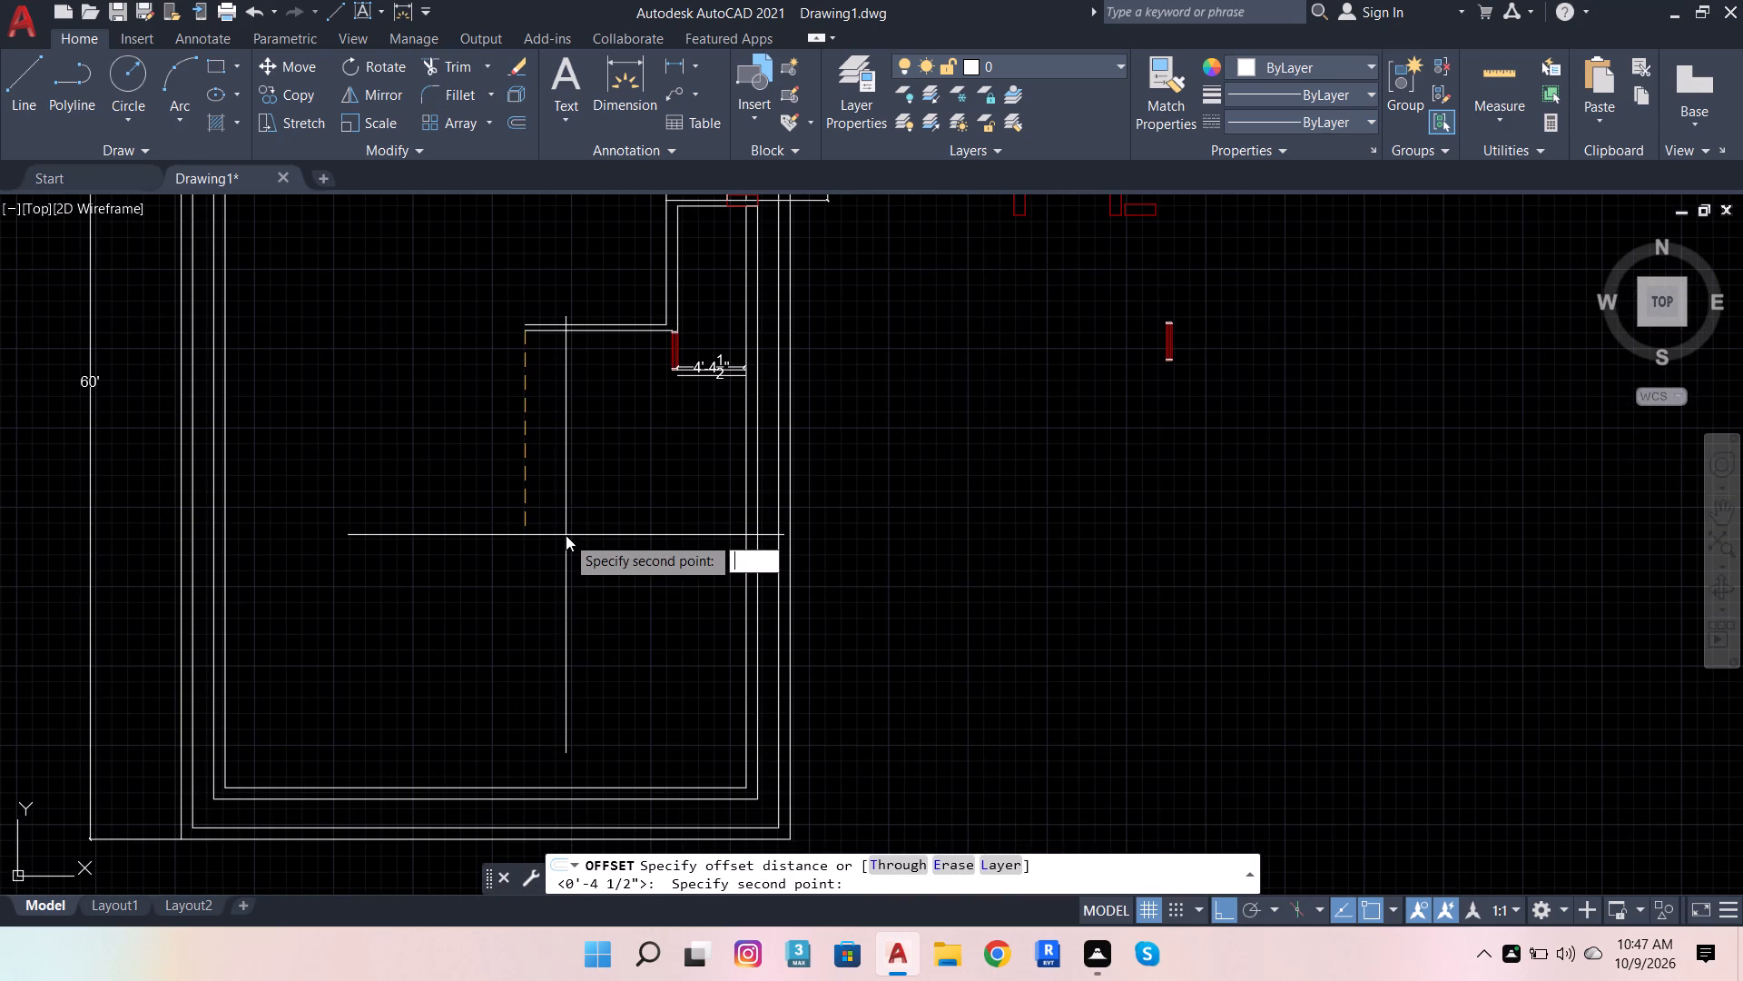
text(9')
text(10.6)
key(Return)
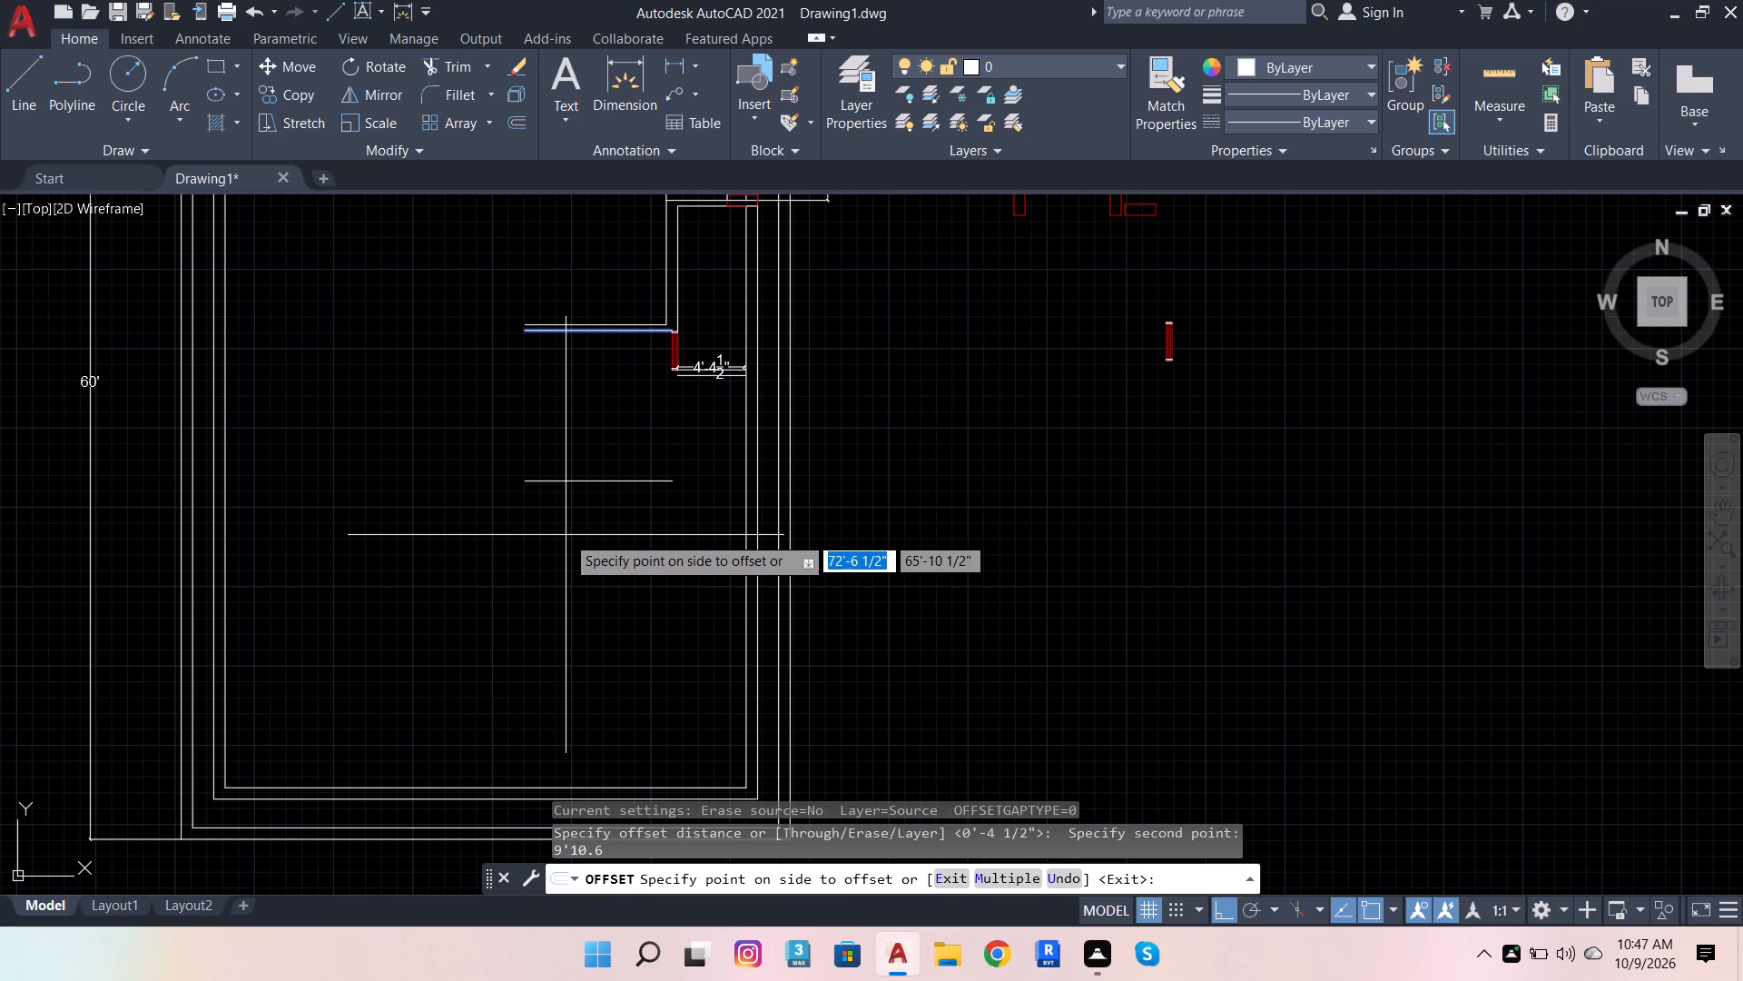
click(566, 535)
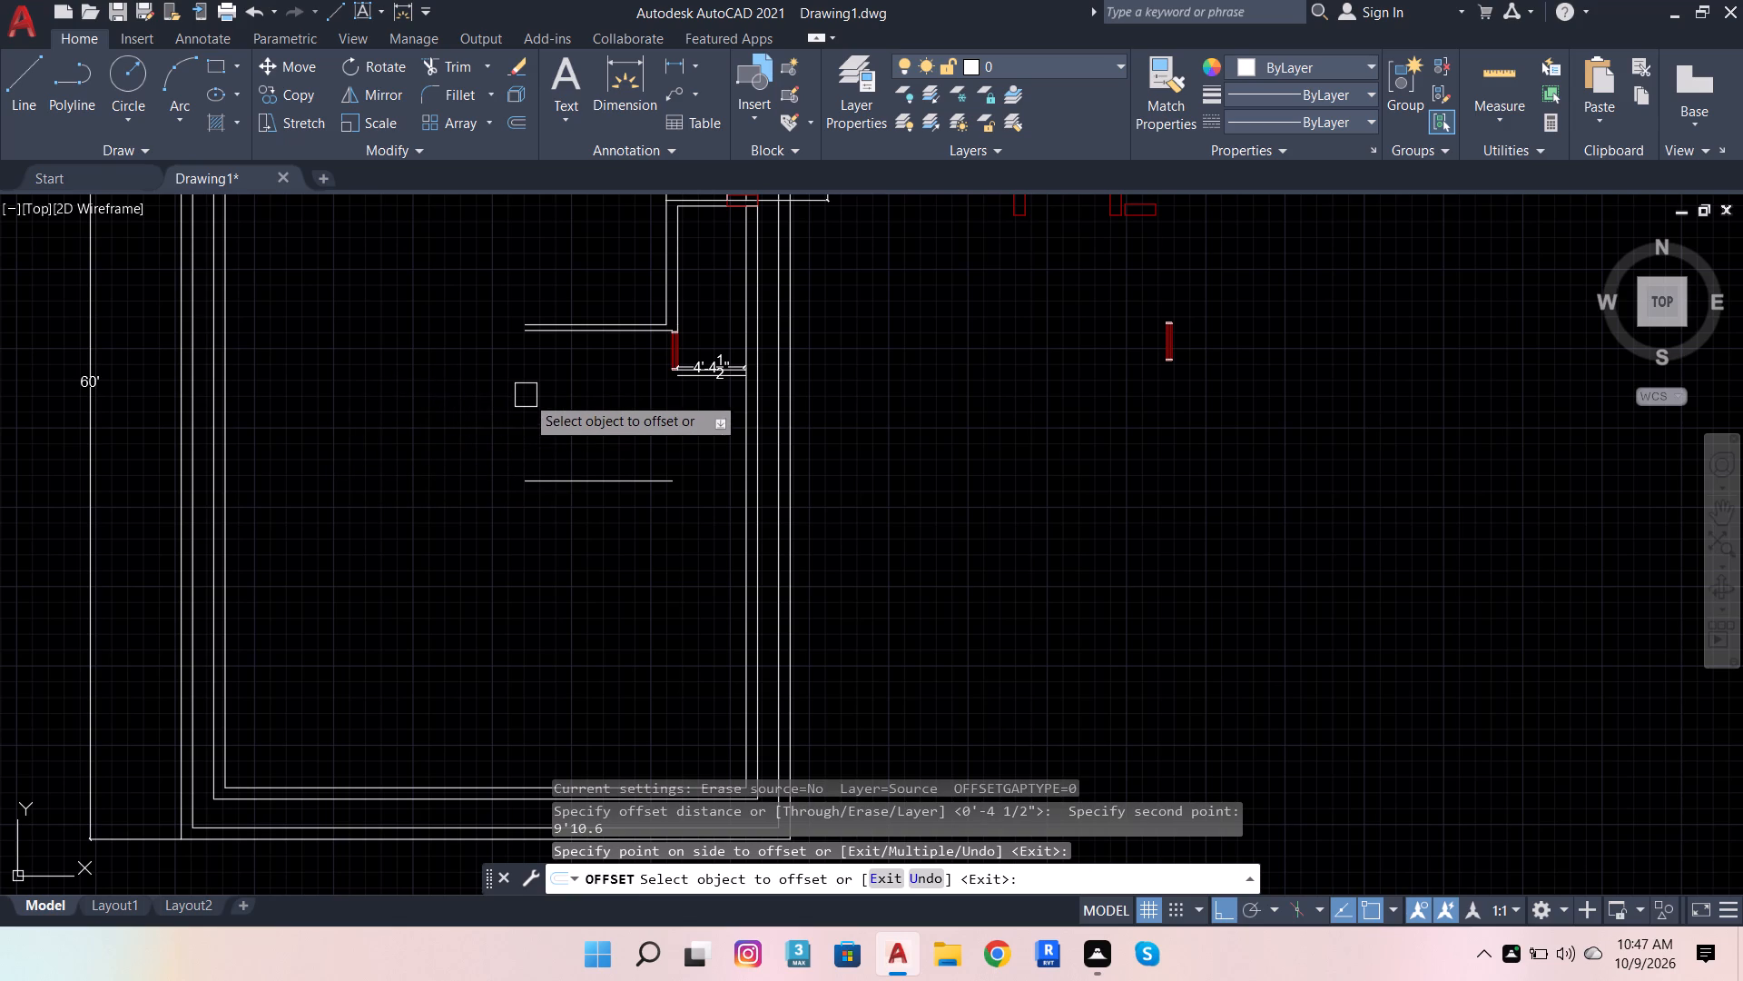
Offset the inner line of the vertical partition above the frame block 9'3.3" toward the open end of the horizontal partition.
scroll(533, 395, down, 1)
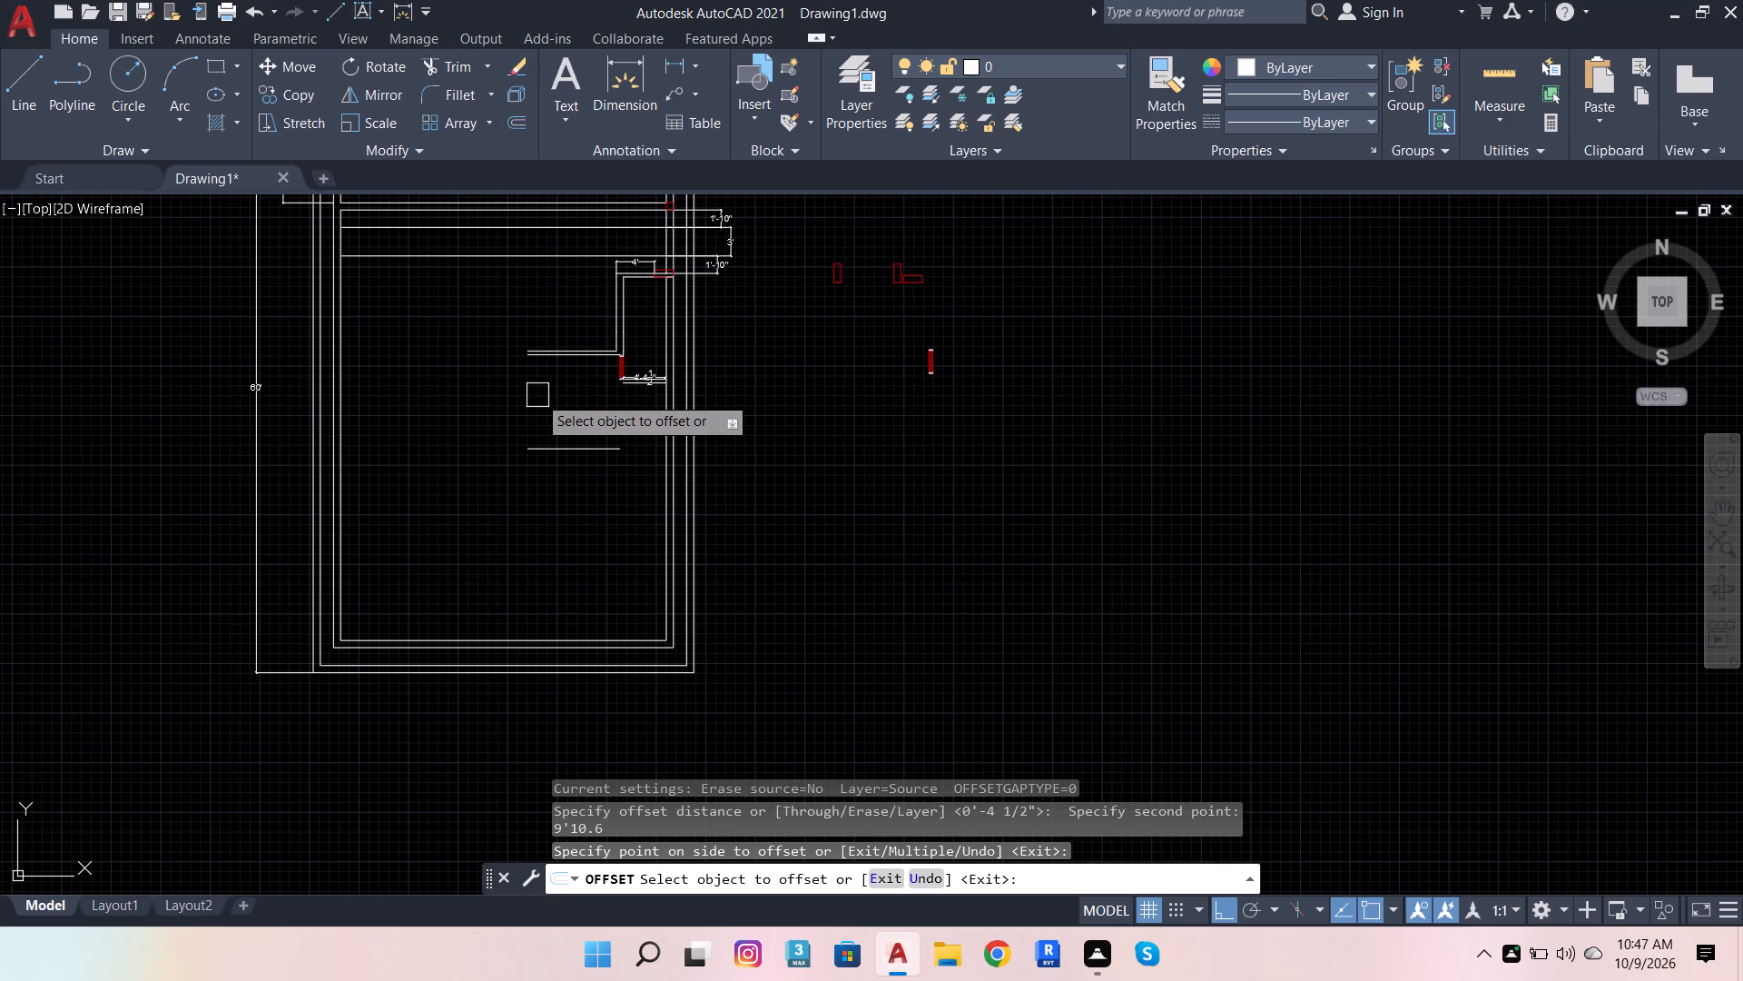
scroll(614, 381, up, 3)
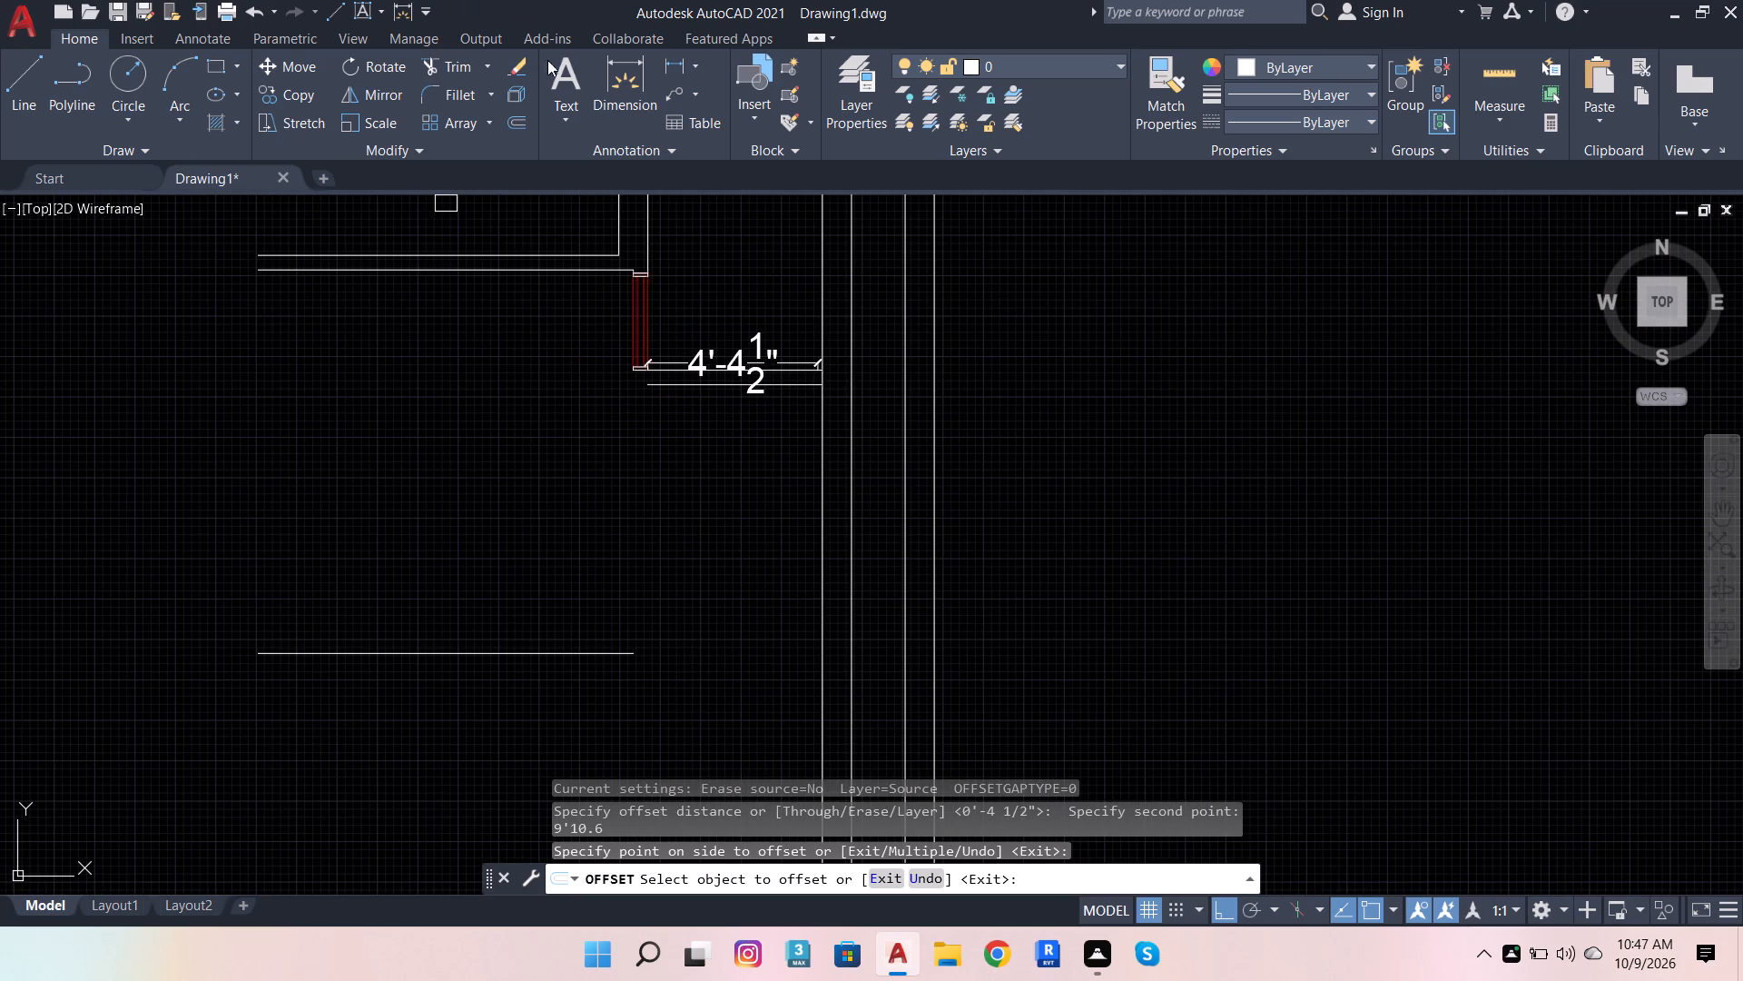
click(521, 127)
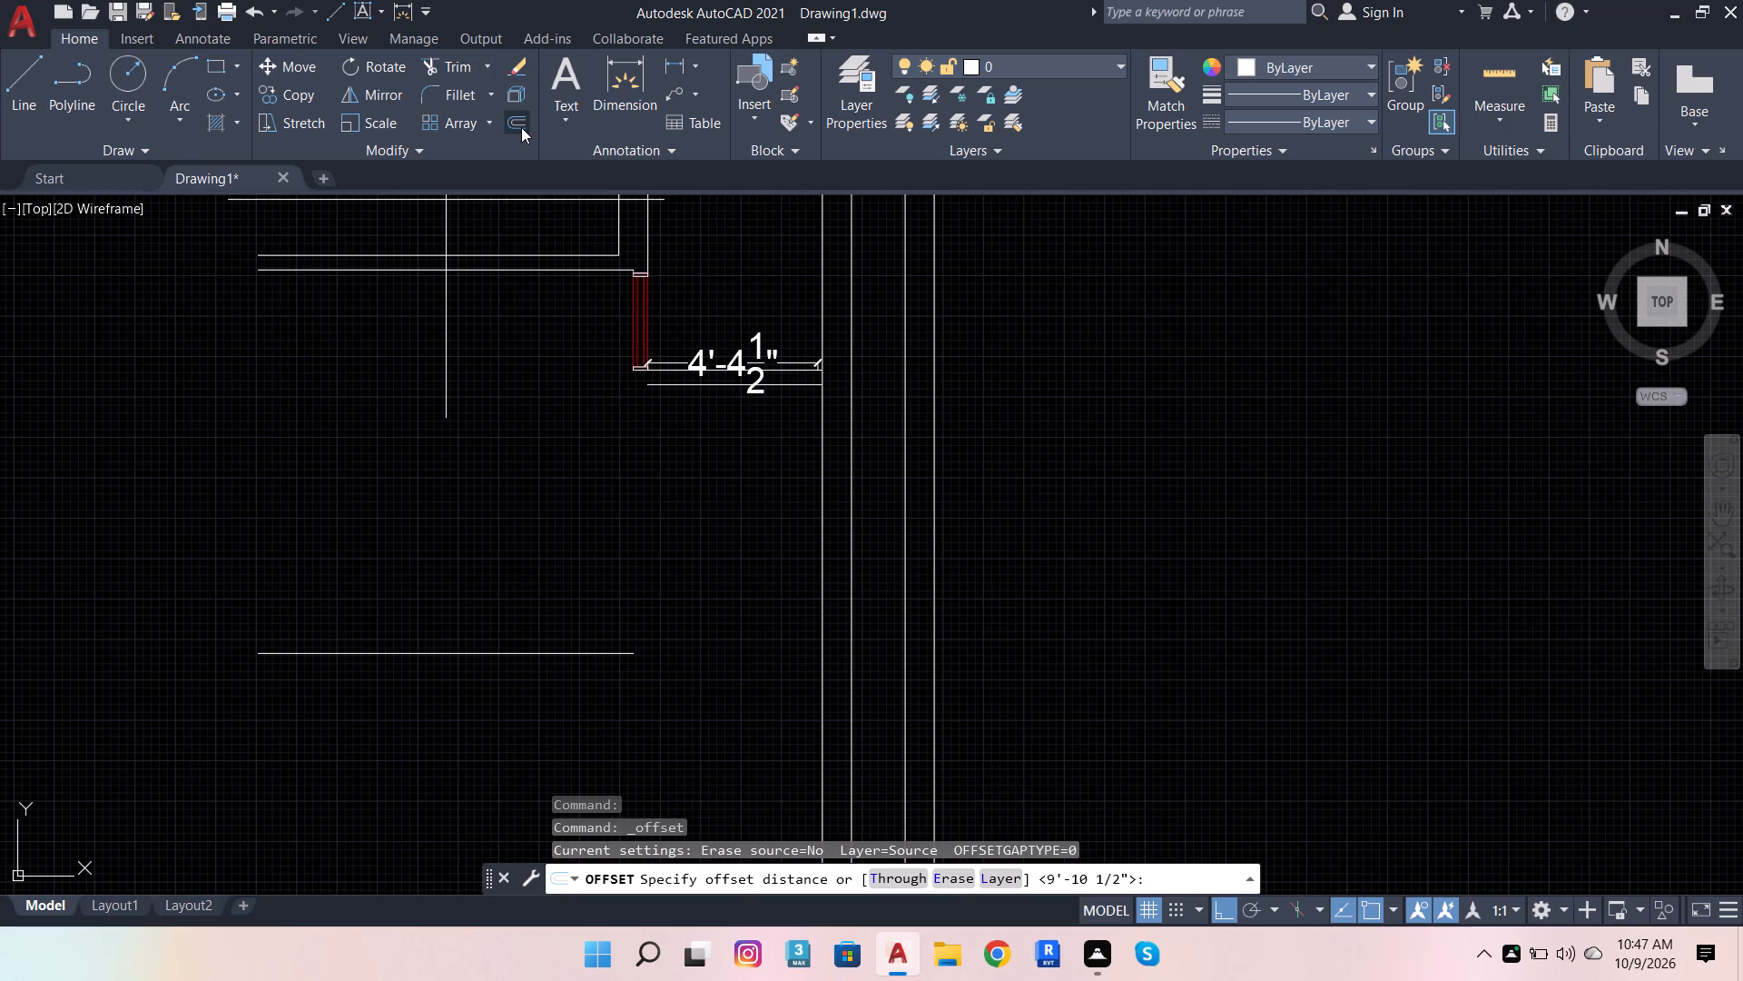
scroll(624, 239, up, 2)
click(607, 252)
scroll(679, 333, down, 4)
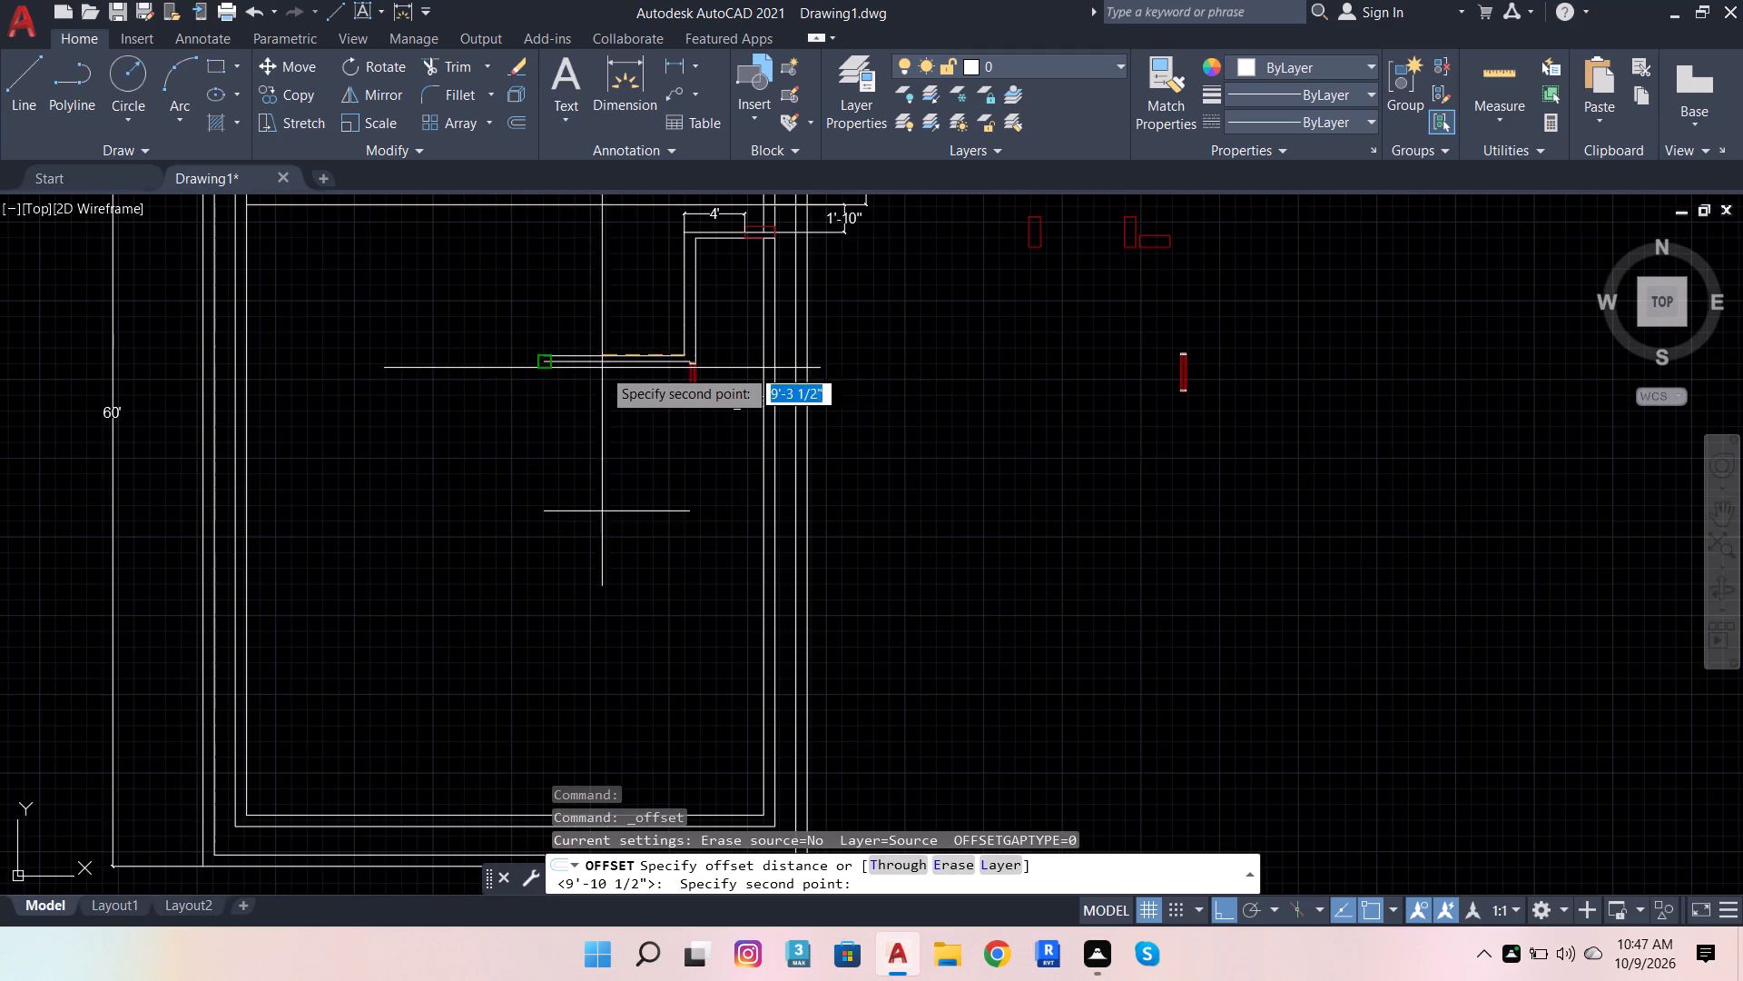
scroll(586, 364, up, 1)
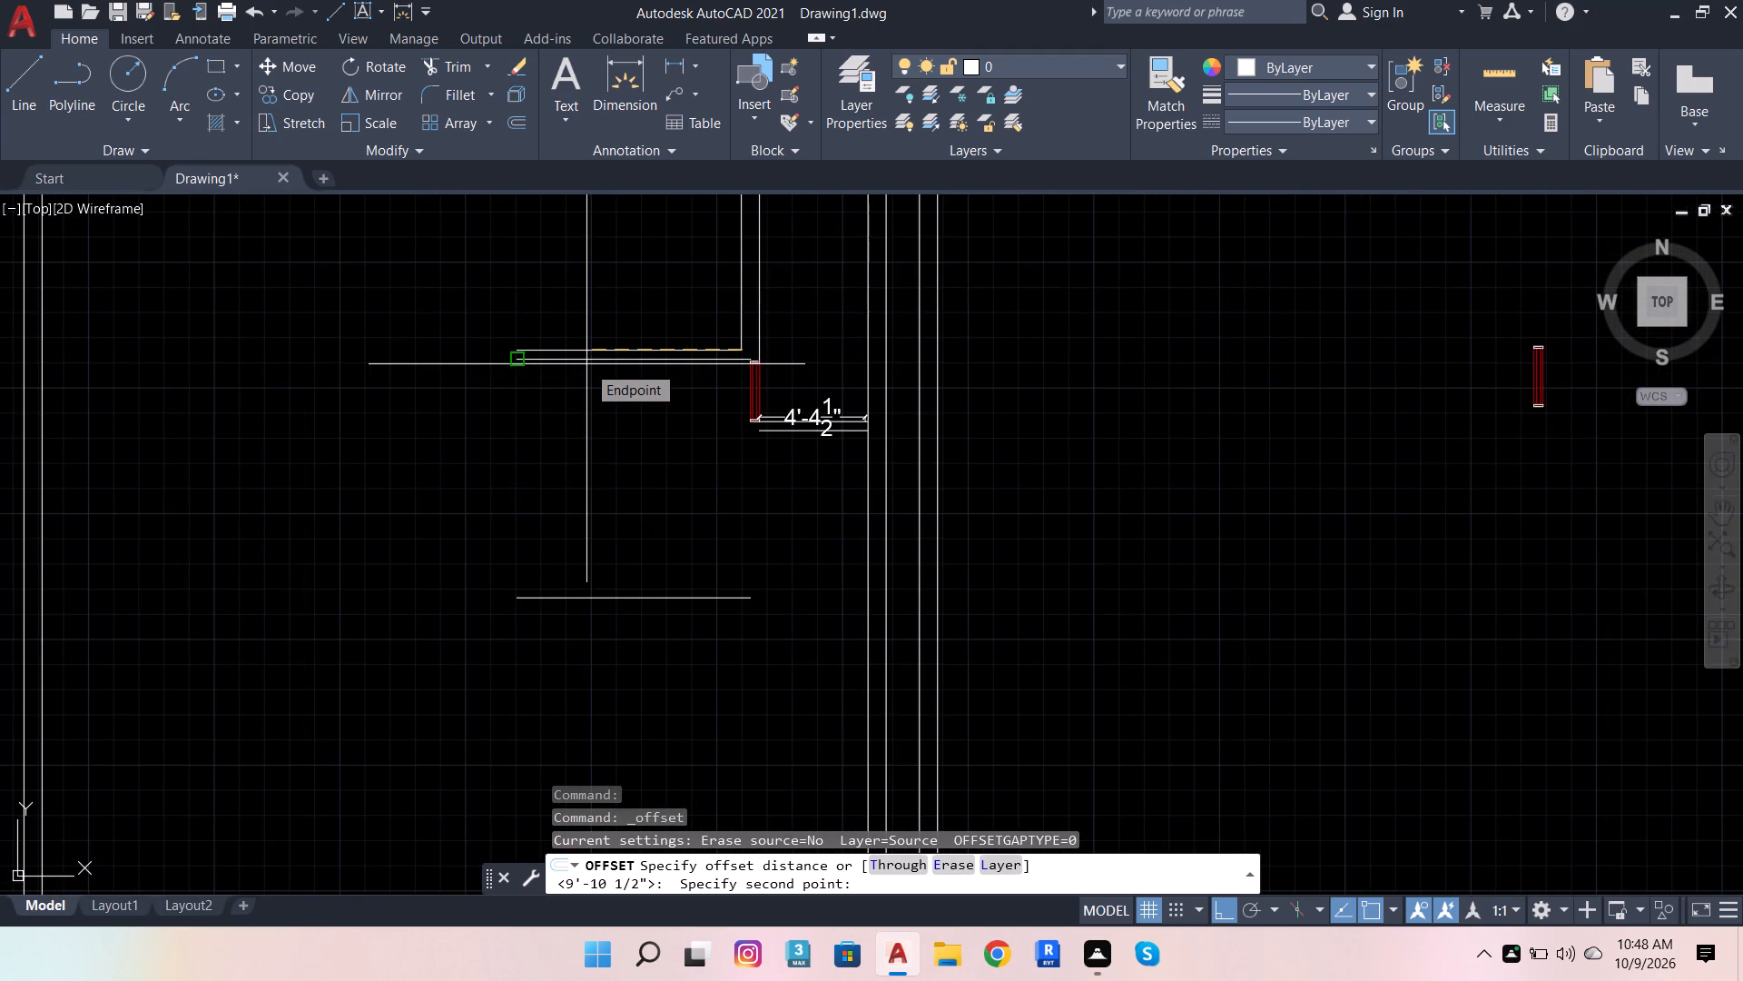
text(9')
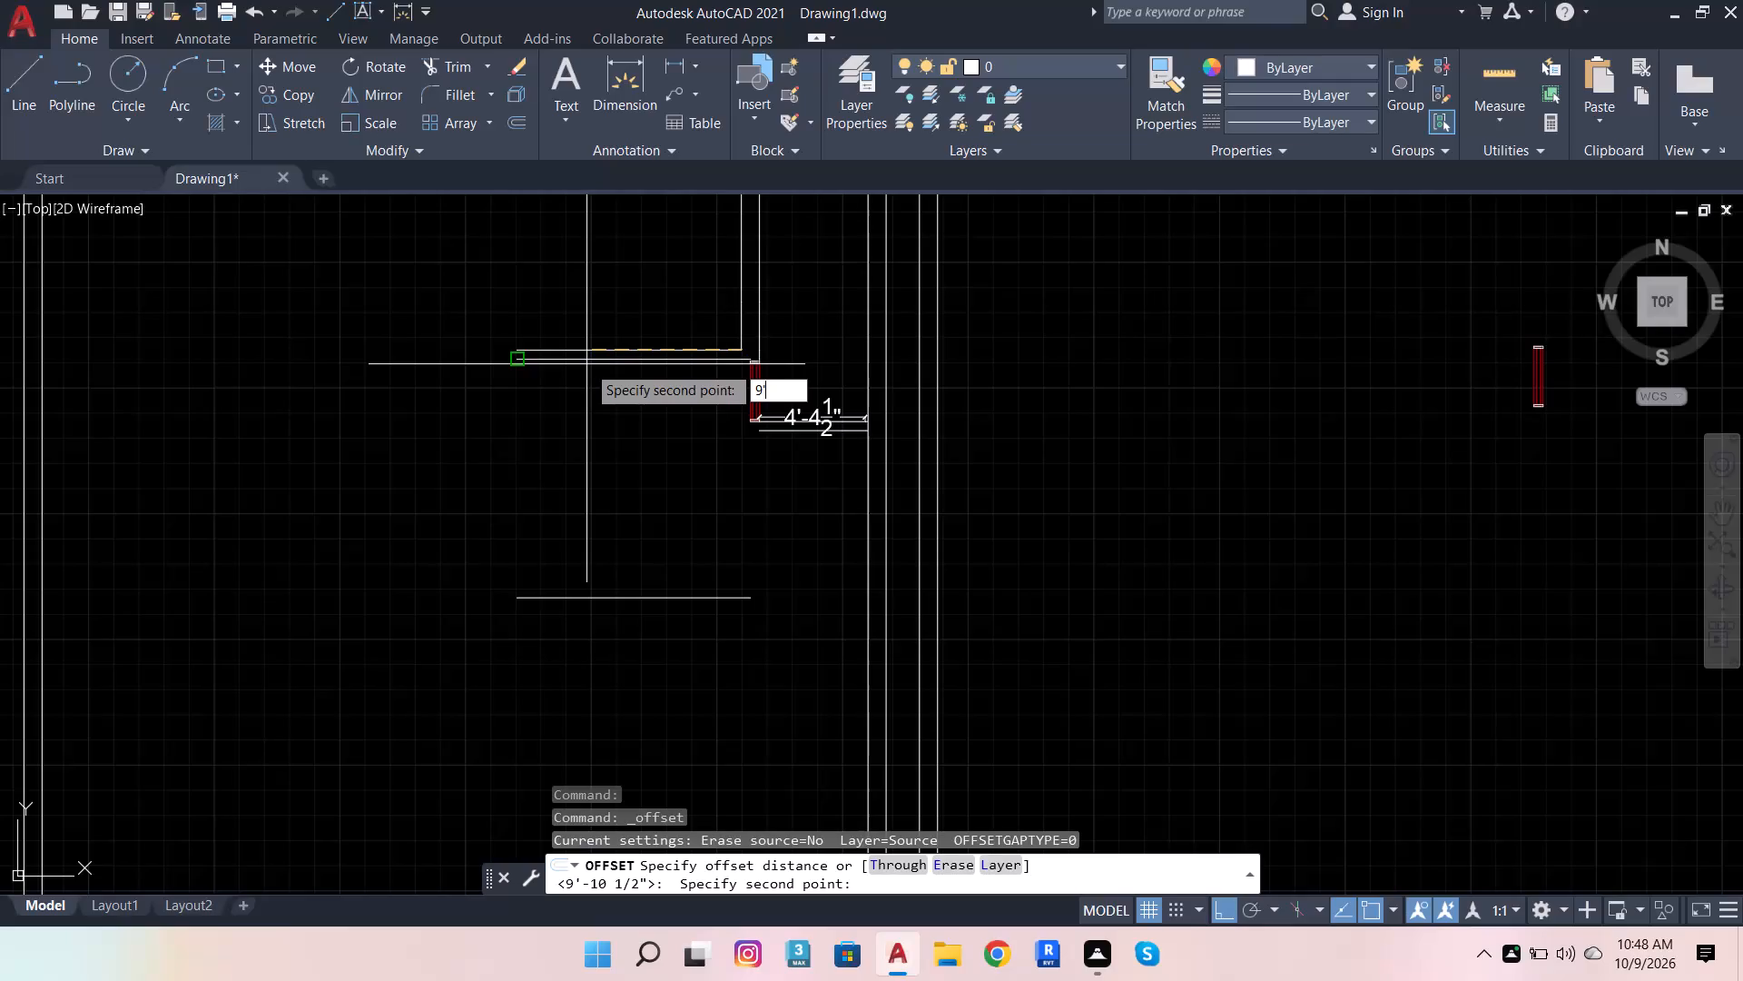
key(3)
text(.3)
key(Return)
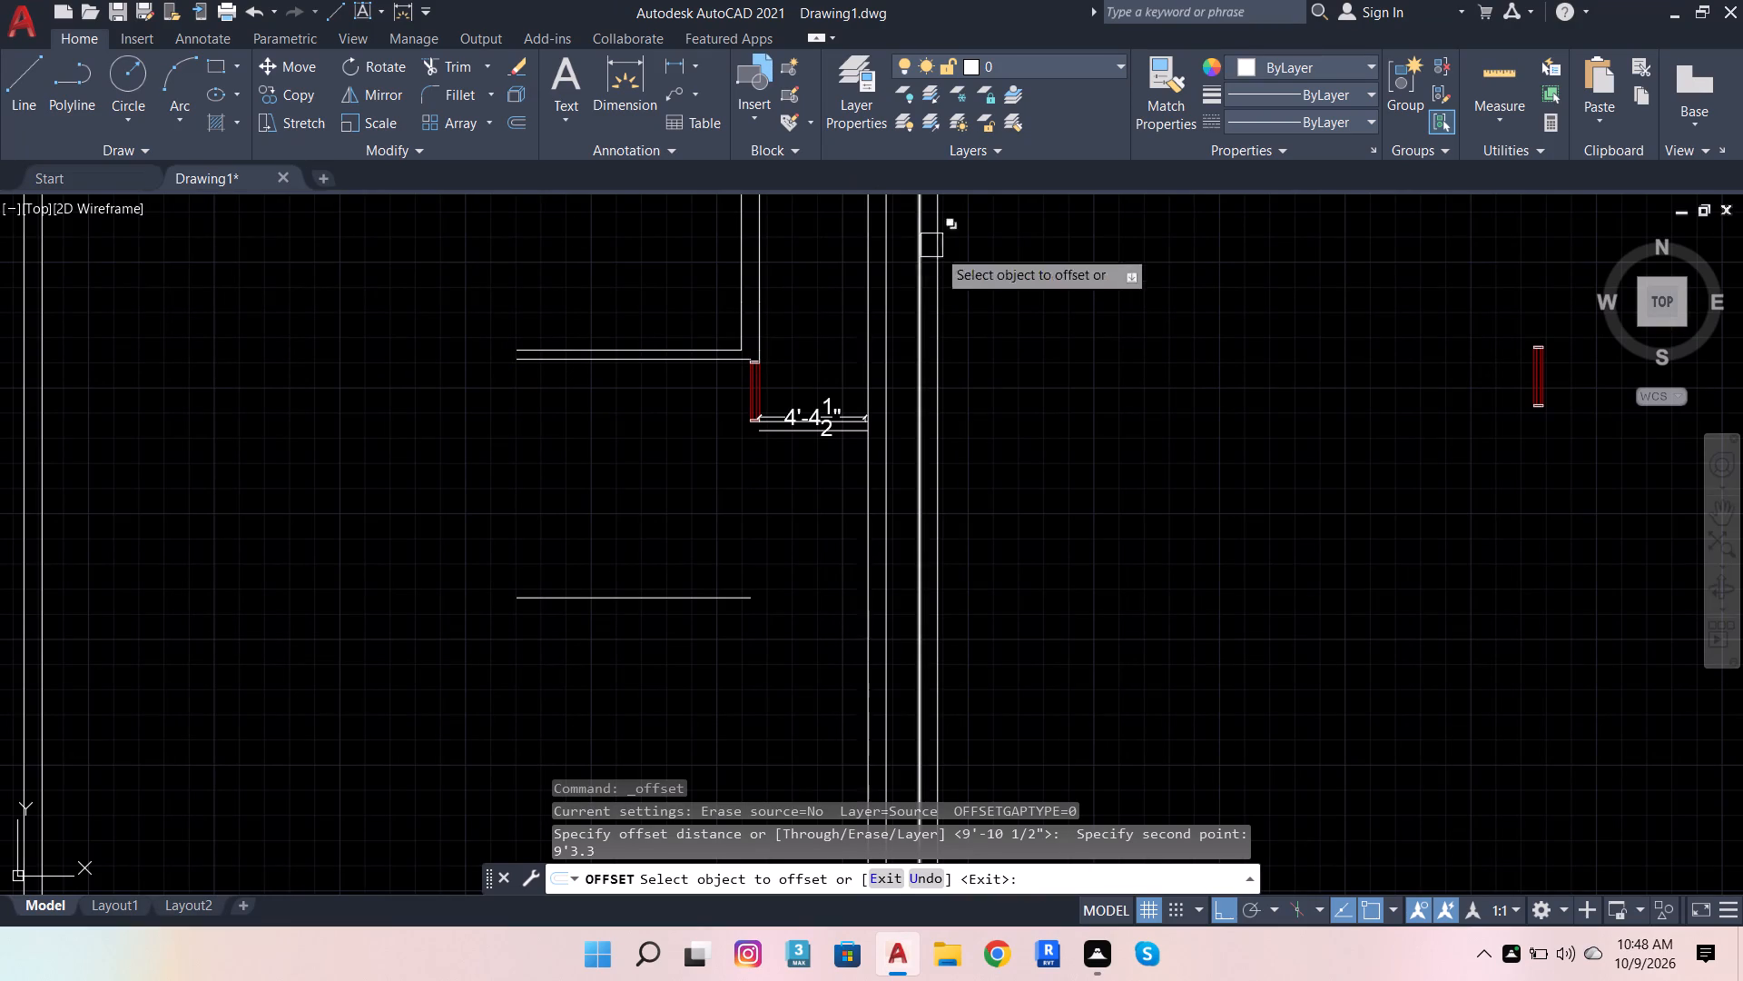
click(731, 301)
click(602, 253)
scroll(717, 396, down, 3)
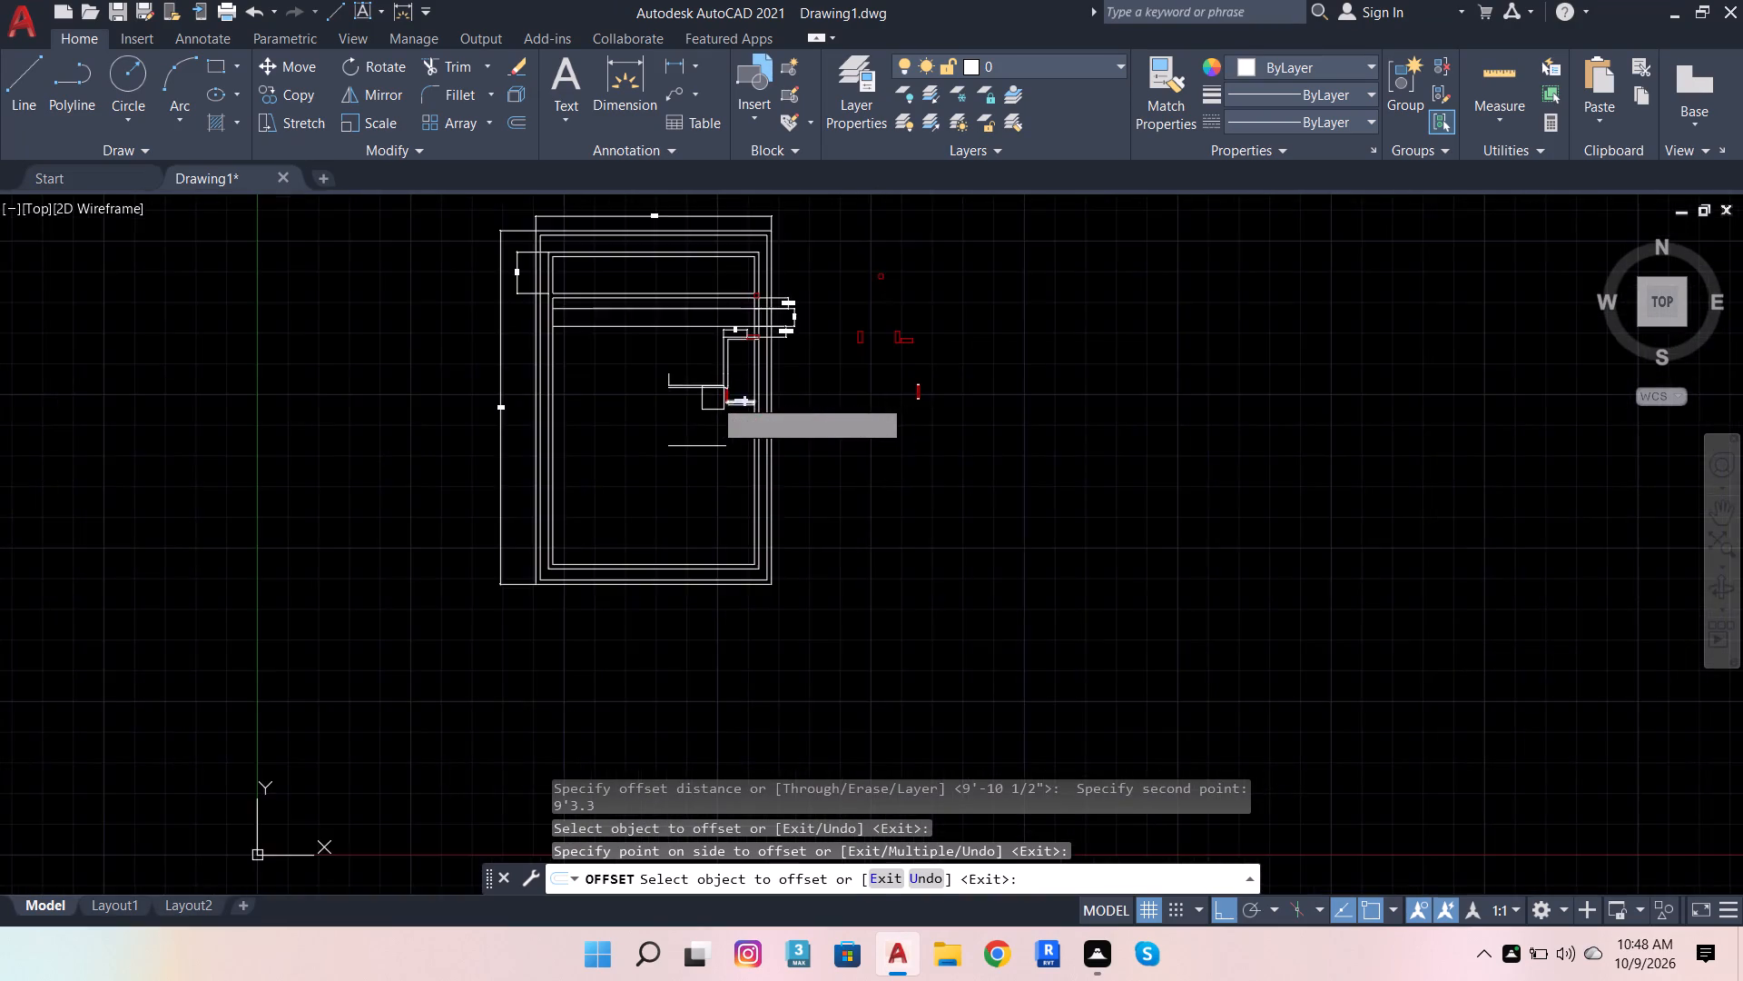
scroll(673, 398, up, 4)
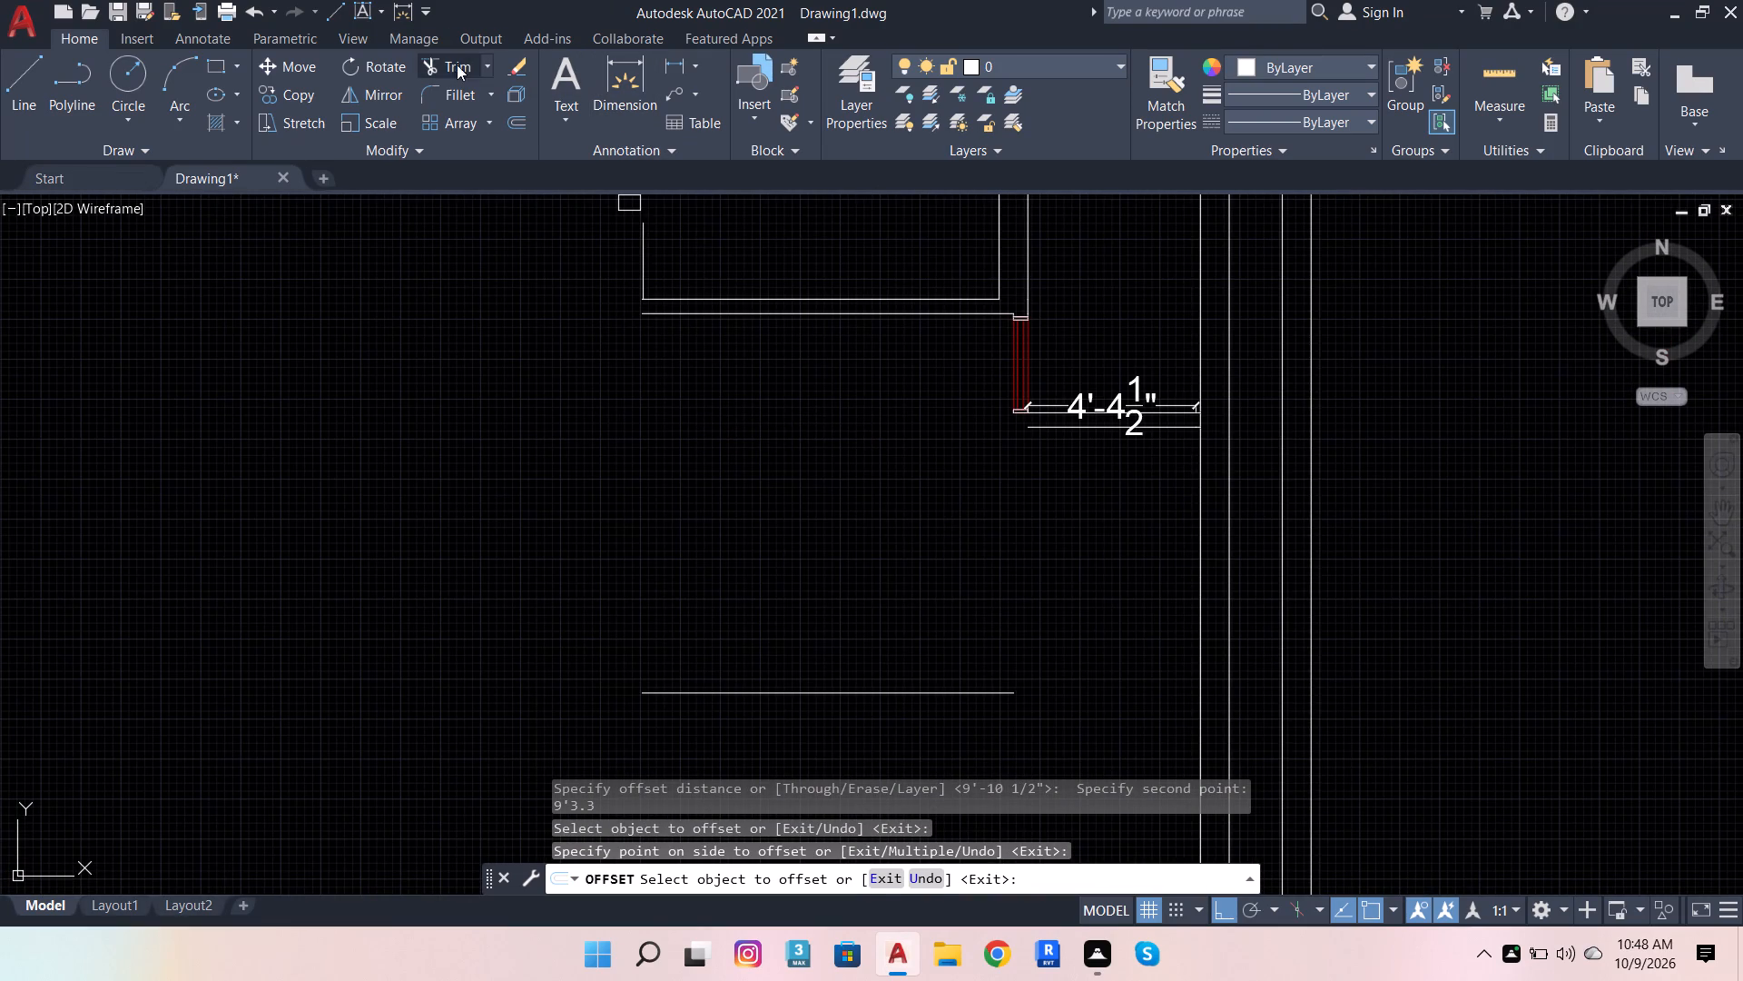
Draw a vertical line from the open end of the horizontal partition's upper line down past the lower offset line.
click(22, 86)
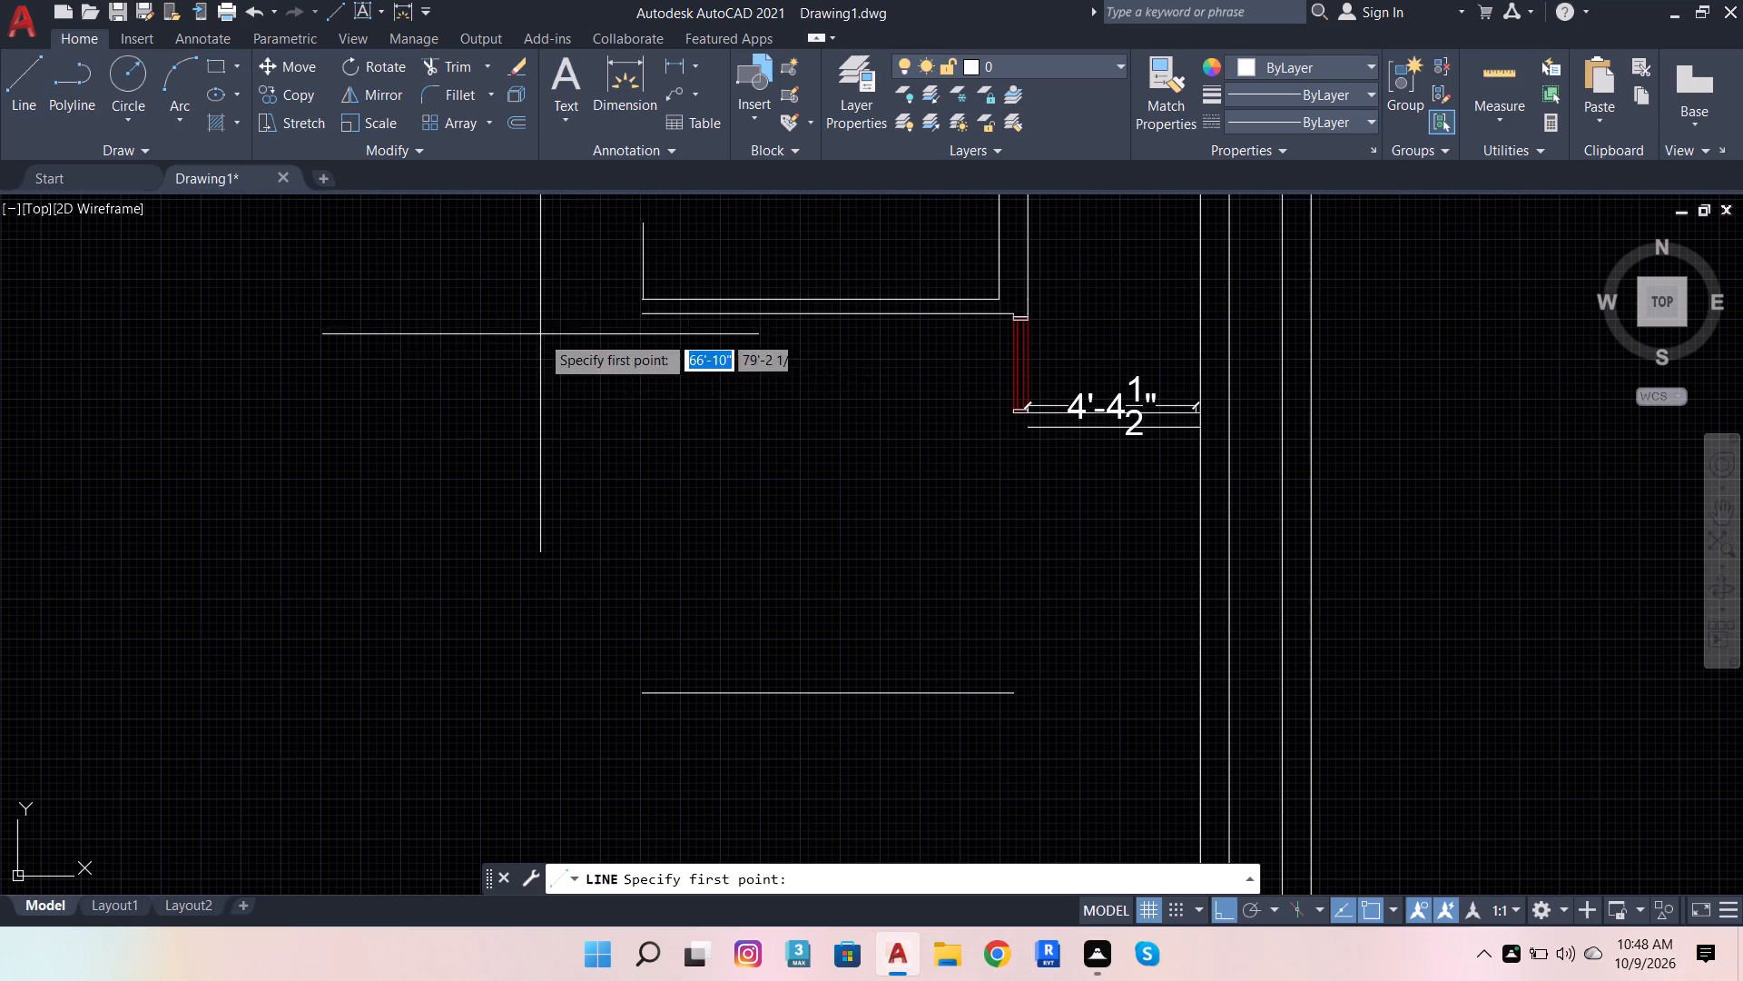
click(650, 301)
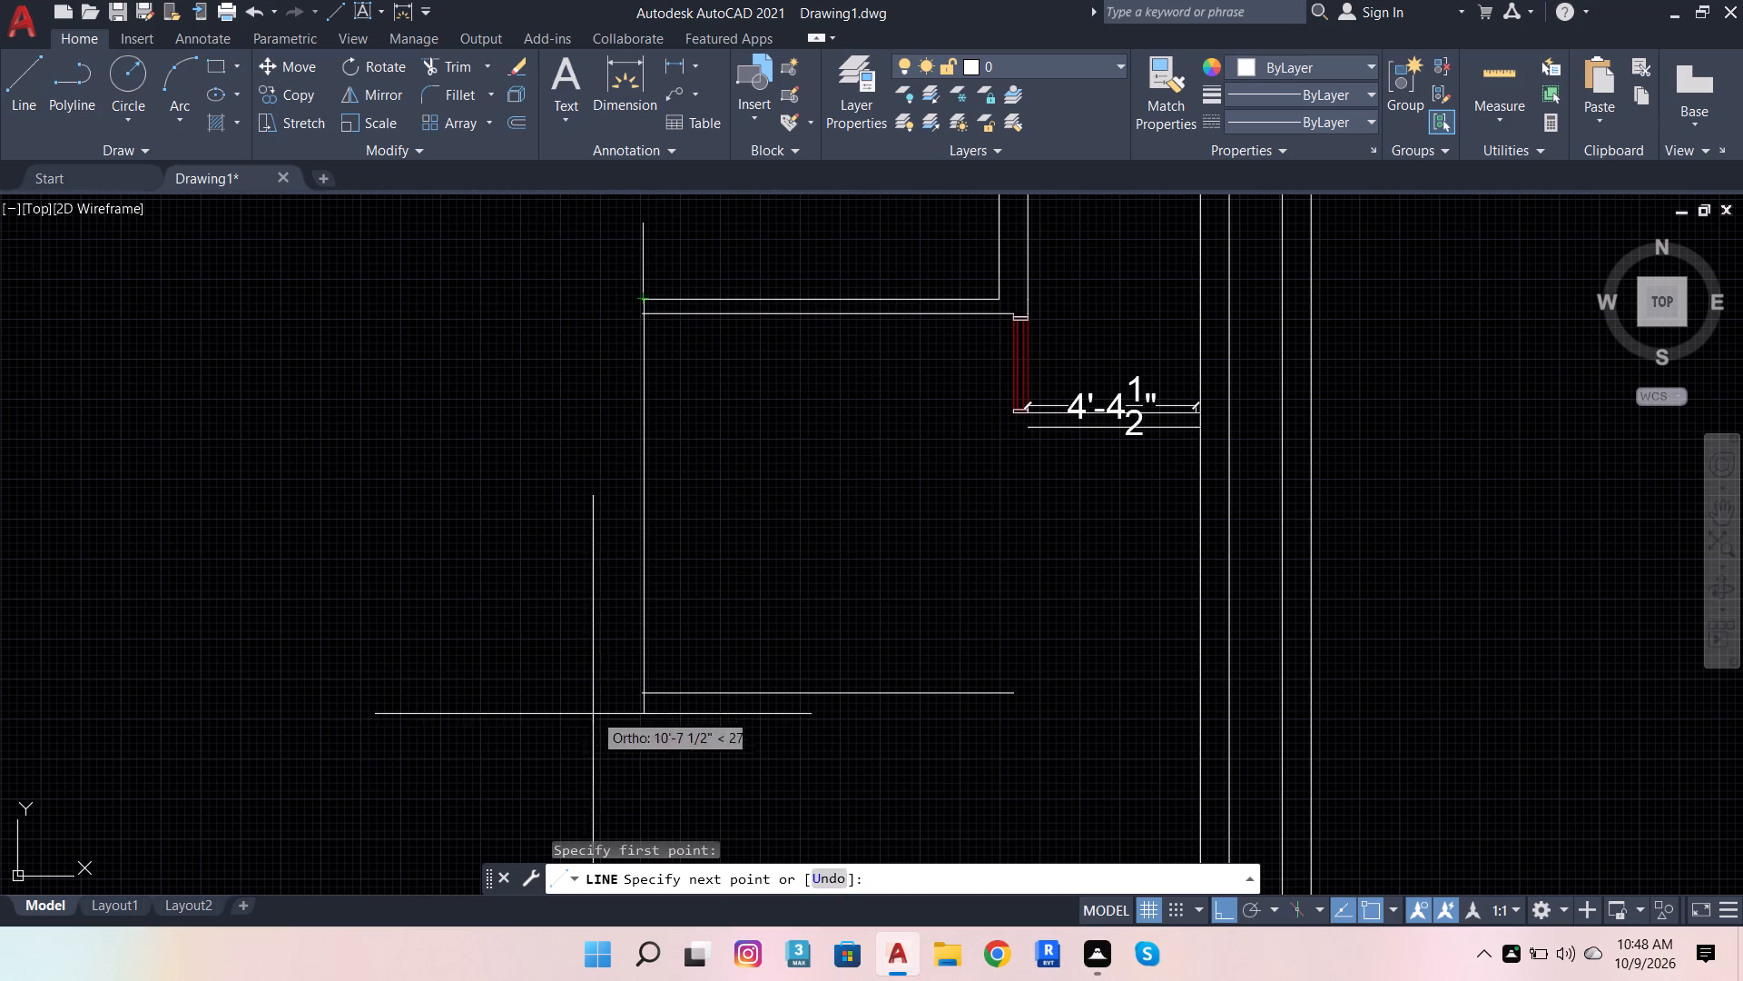
click(653, 730)
key(space)
Trim both overhanging line ends at the room's lower corner, where the new vertical line crosses the lower offset line.
scroll(688, 661, up, 3)
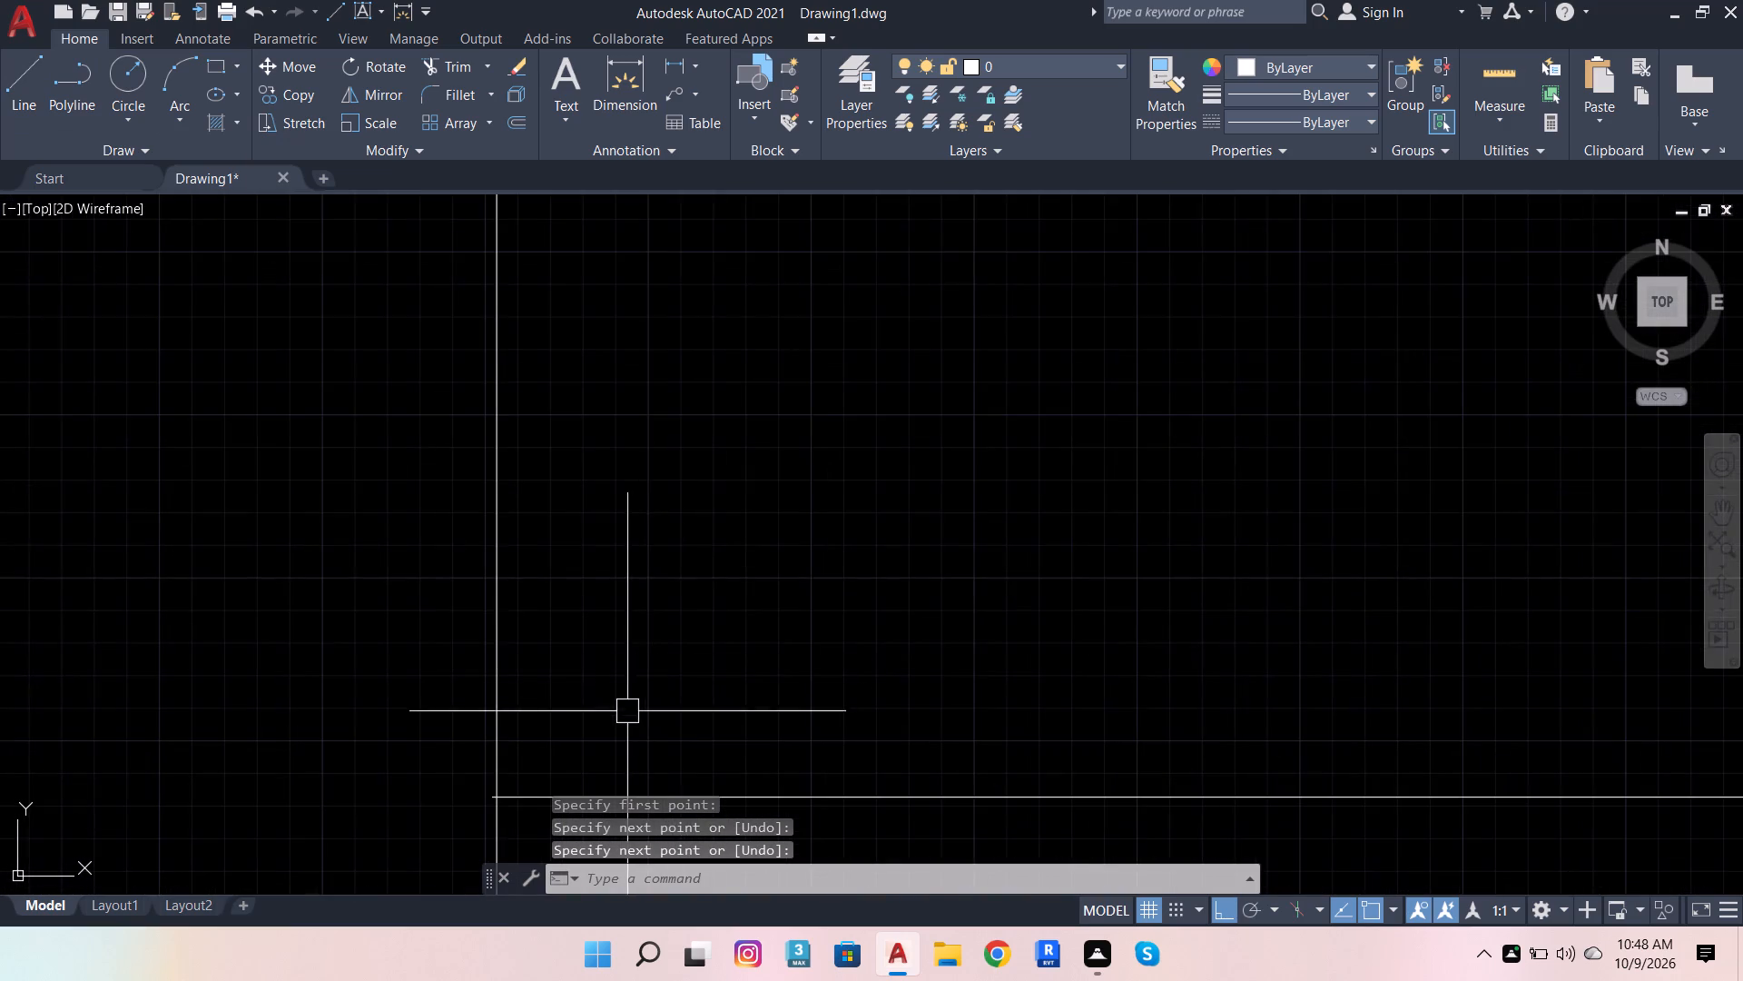
scroll(690, 623, down, 2)
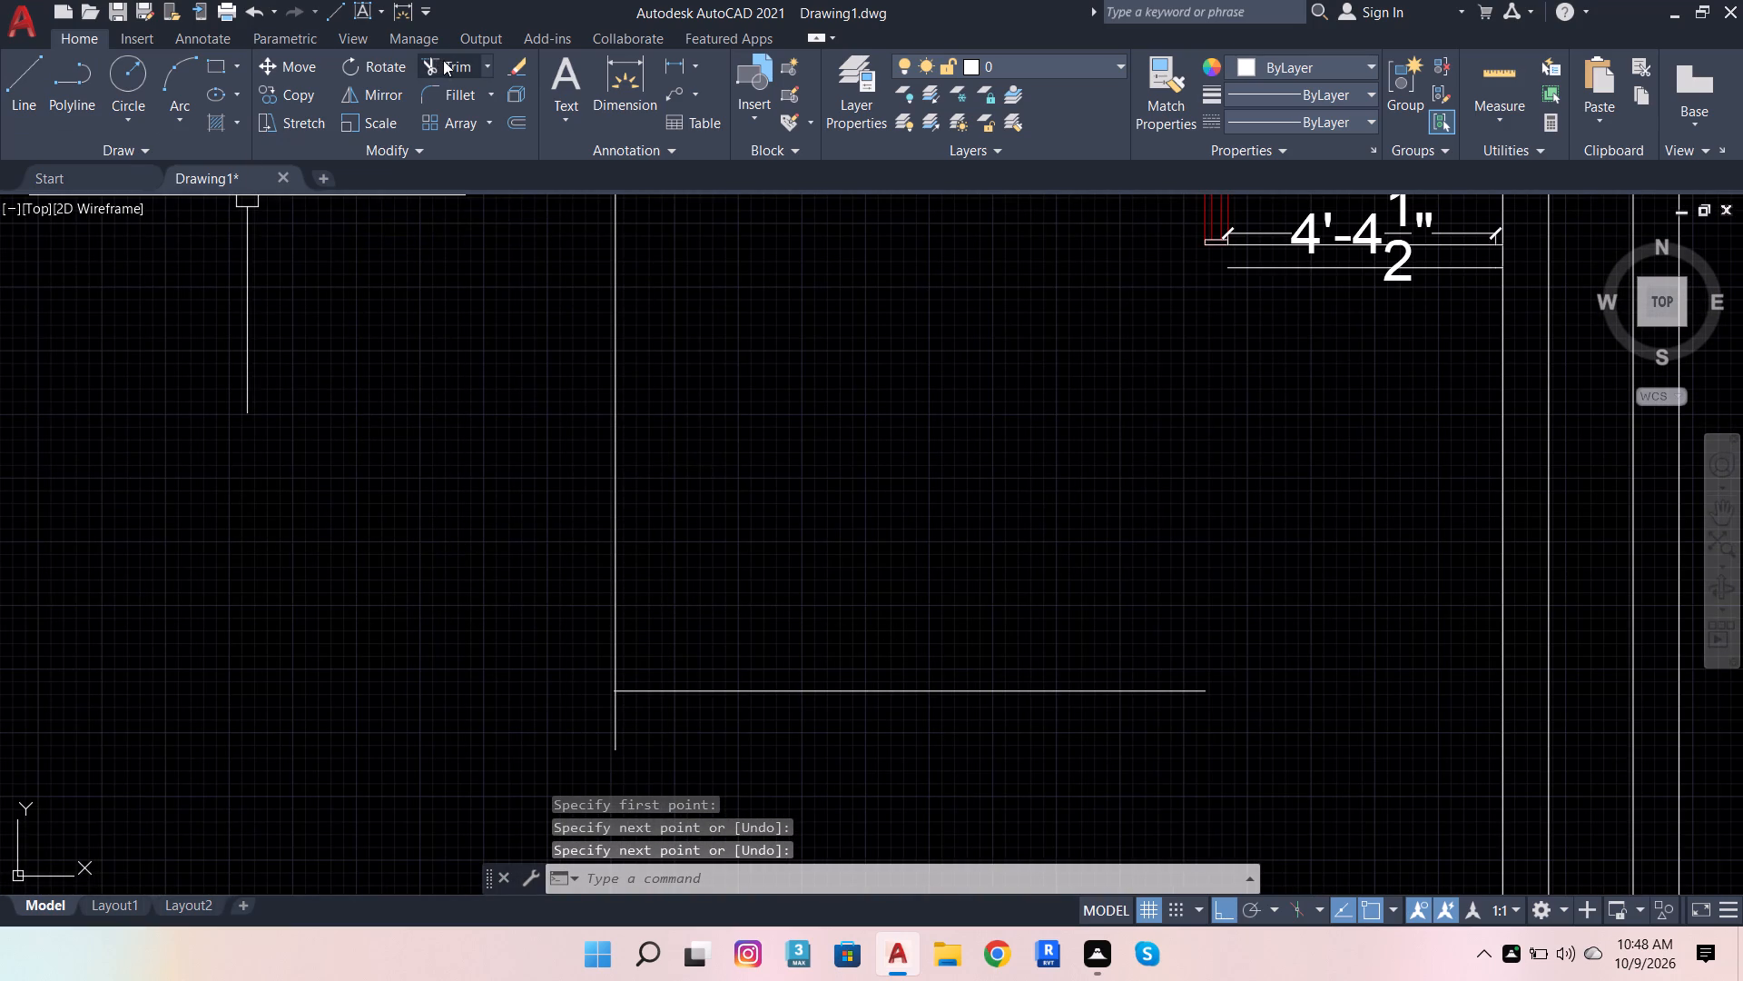
click(444, 60)
scroll(642, 737, up, 4)
scroll(512, 617, up, 1)
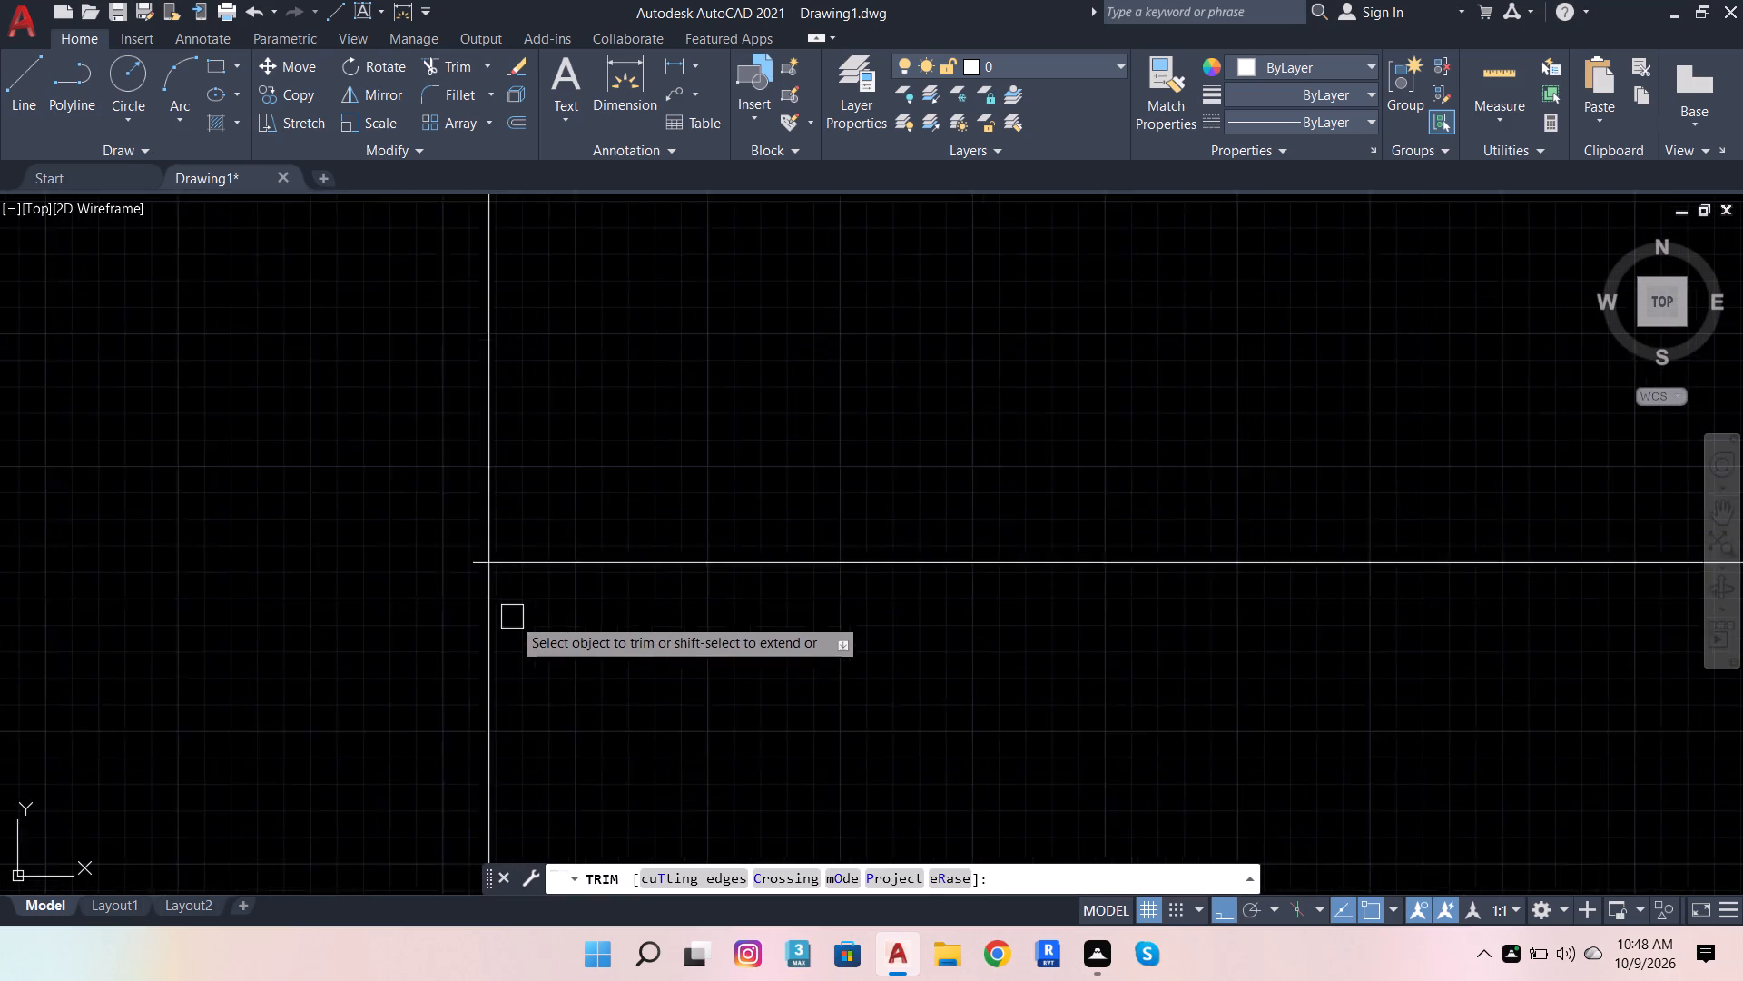
scroll(512, 617, up, 1)
click(452, 534)
click(471, 588)
scroll(612, 693, down, 4)
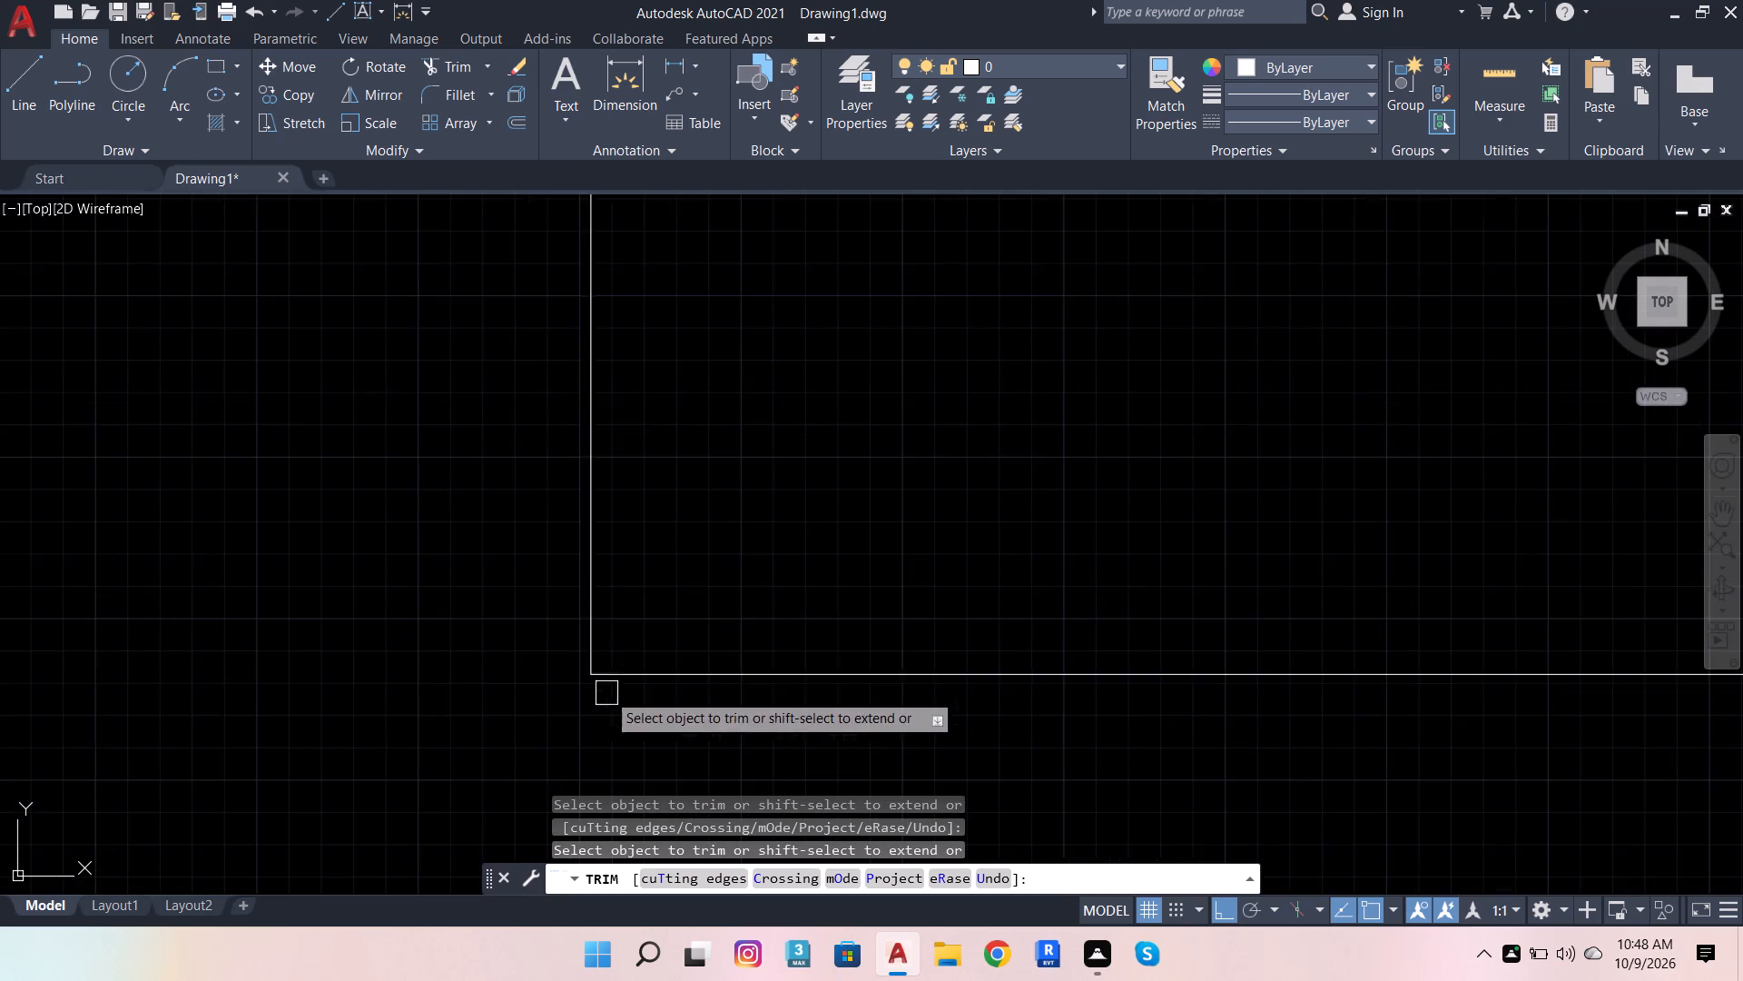
Trim the short ends of the horizontal partition's two lines that project past the new vertical line.
scroll(645, 682, down, 3)
scroll(610, 275, up, 5)
scroll(792, 492, up, 2)
click(761, 425)
scroll(823, 403, down, 2)
scroll(773, 580, up, 2)
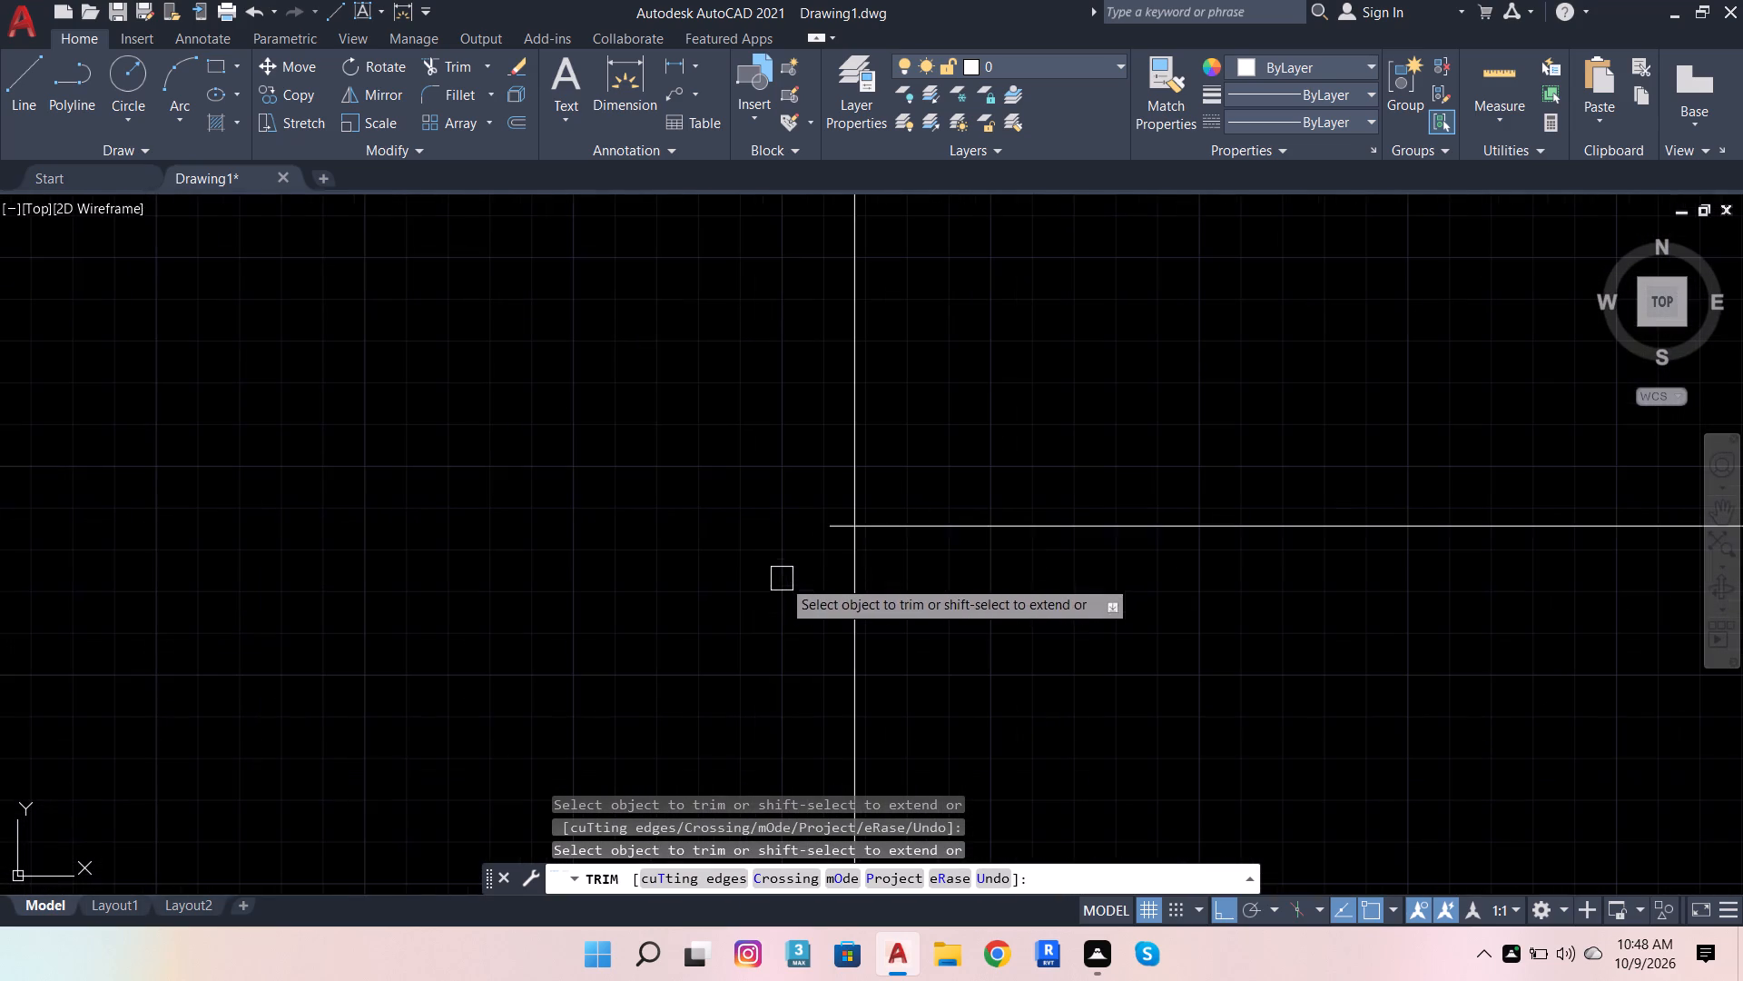
click(830, 519)
Trim off the leftover vertical line above the horizontal partition's open end.
scroll(861, 628, down, 7)
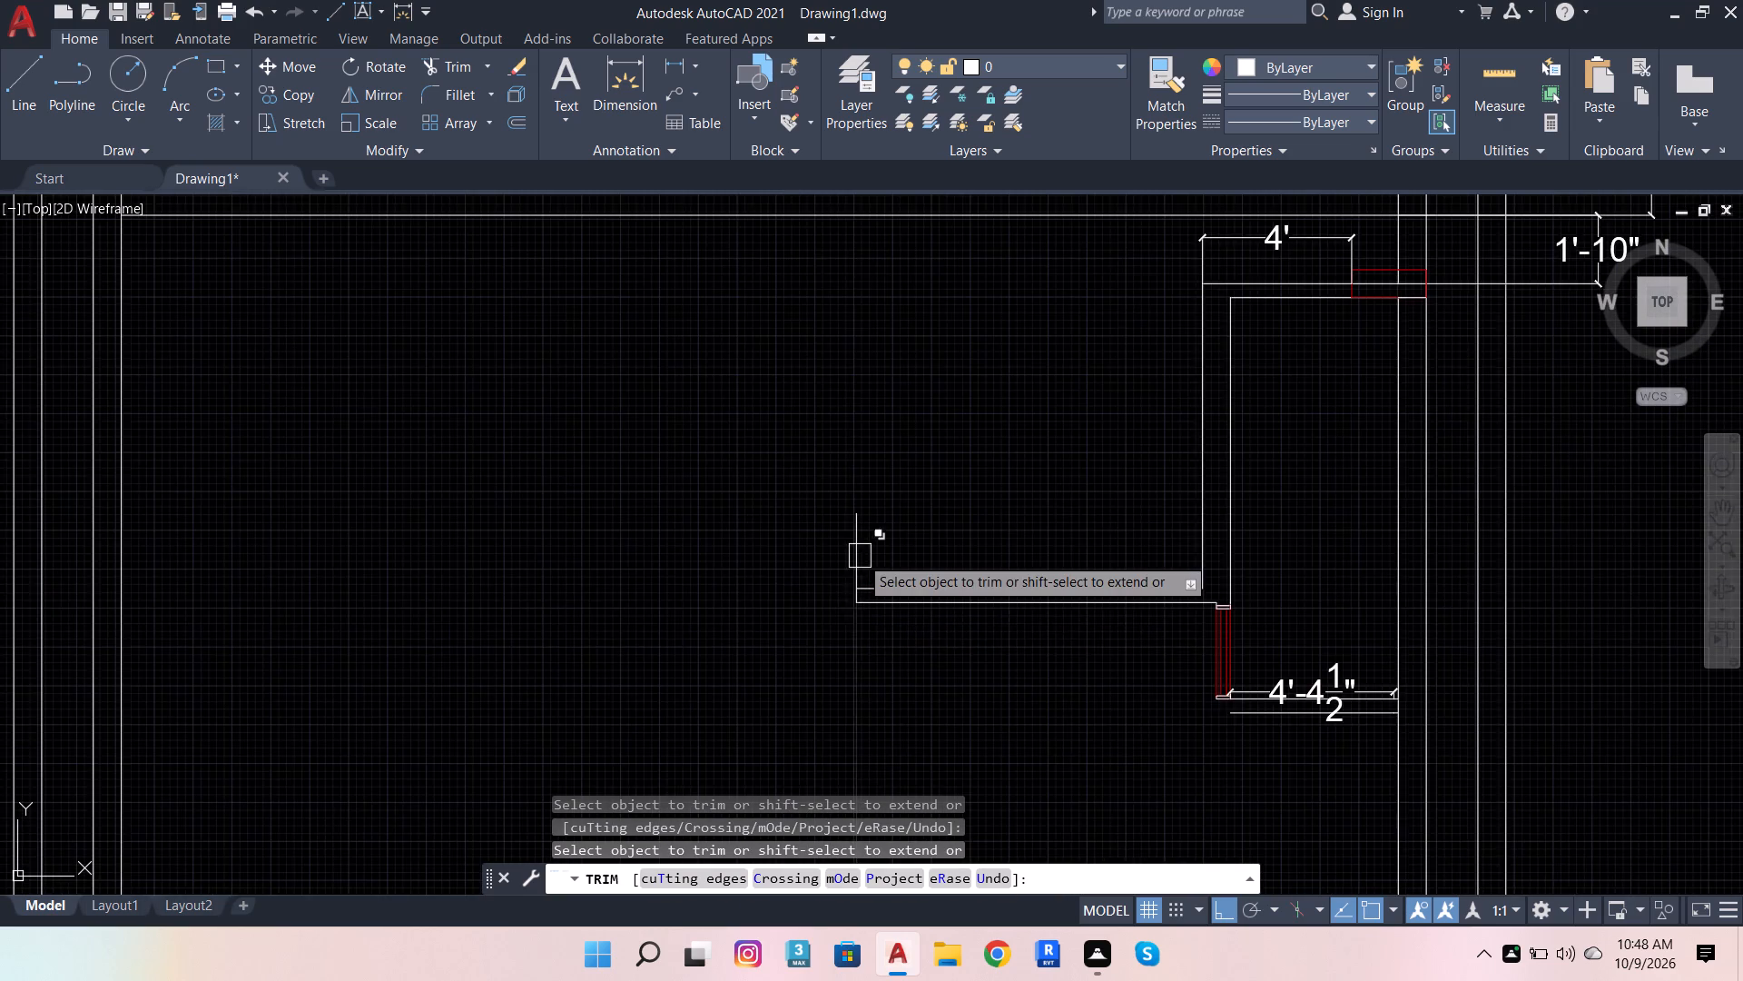
scroll(861, 553, up, 1)
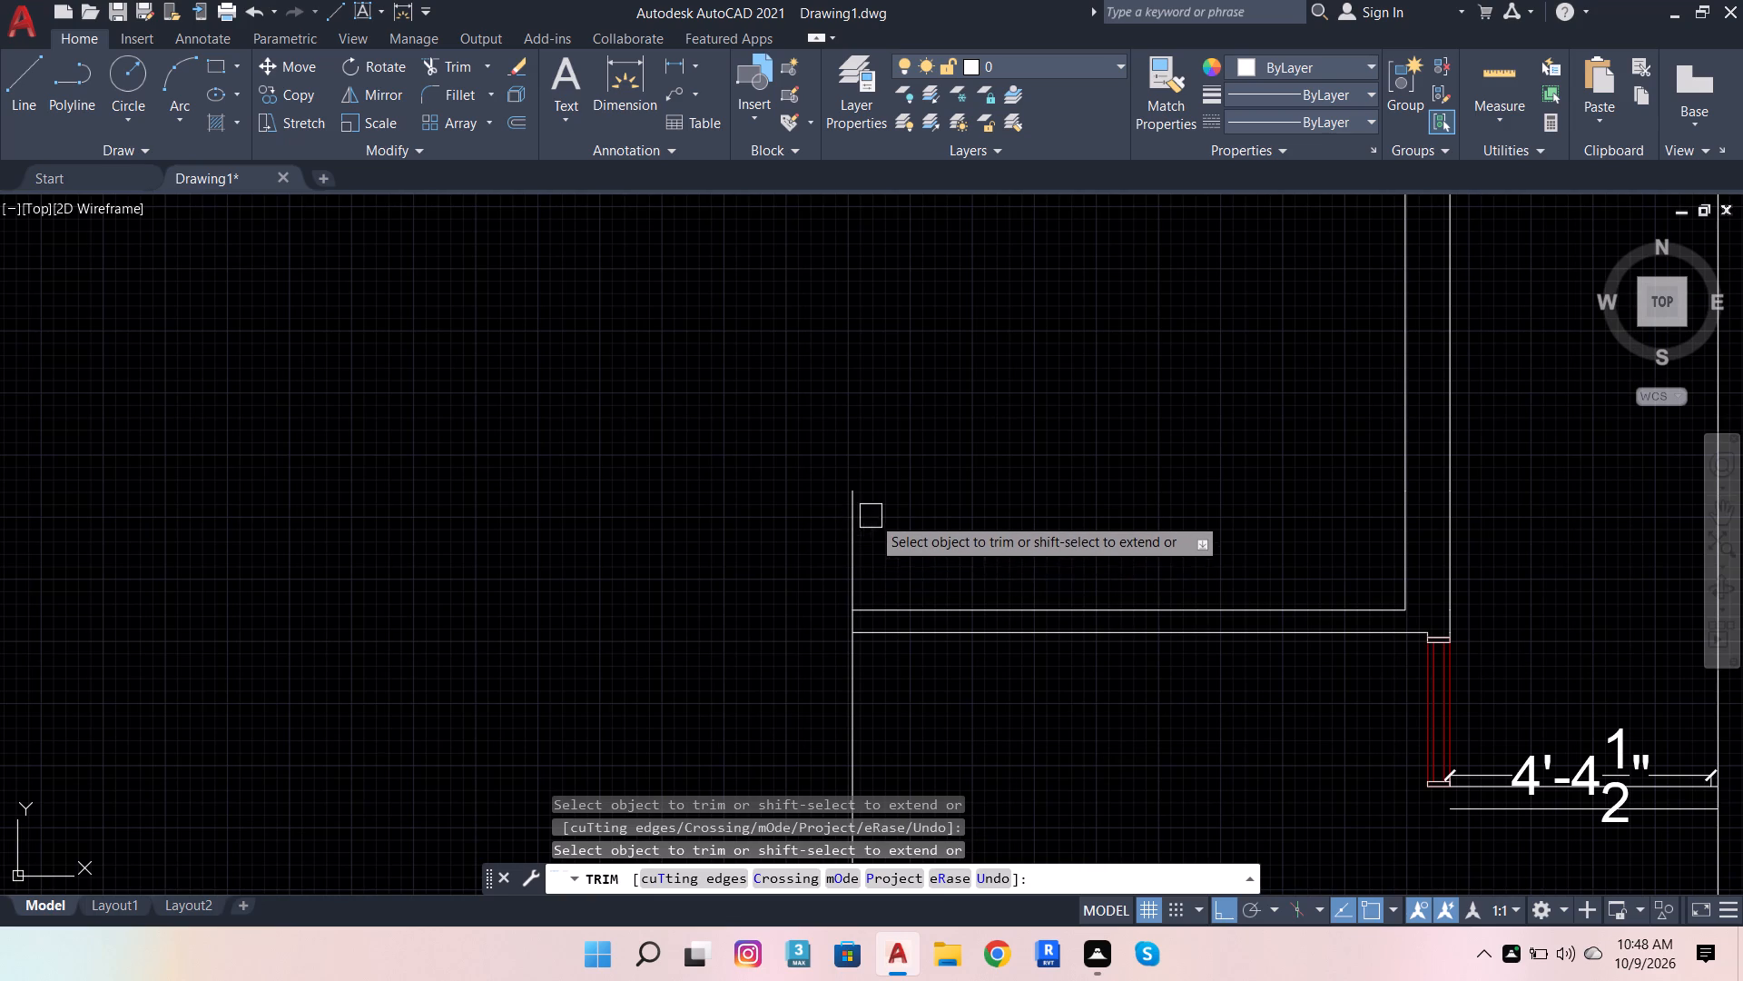
click(868, 550)
click(809, 558)
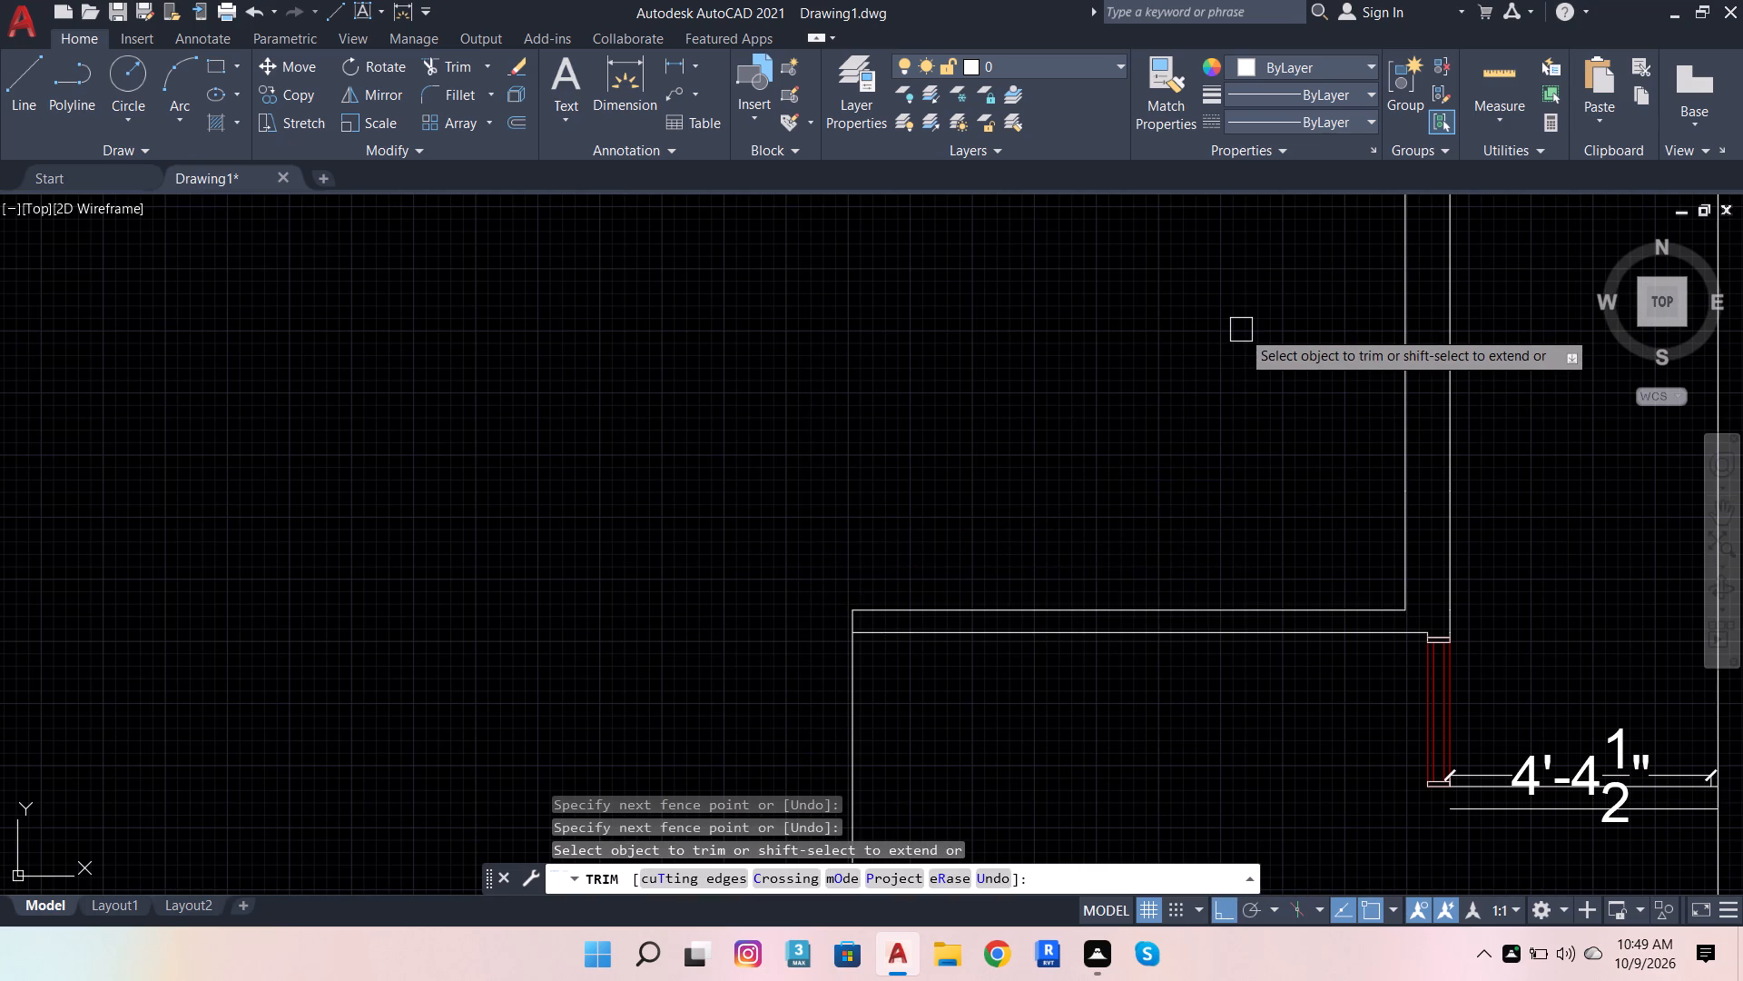
key(Escape)
key(Escape)
key(Escape)
key(Escape)
key(Escape)
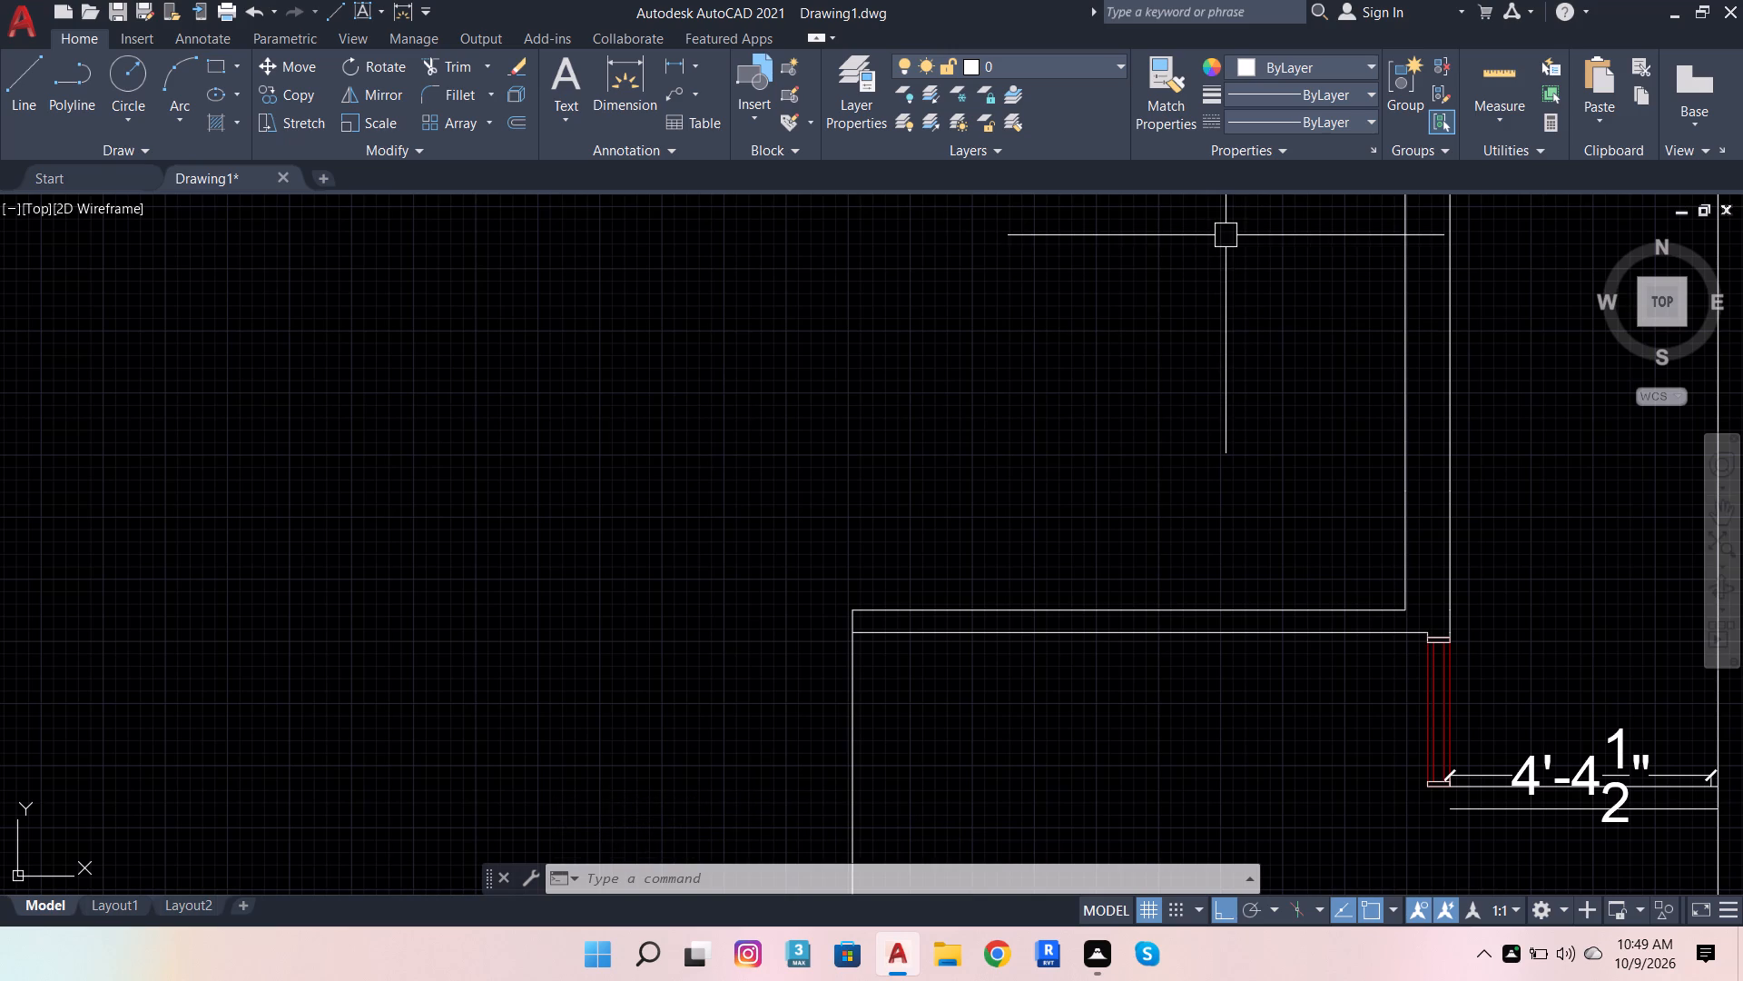
Offset the room's new vertical line 4.5" outward, away from the frame block, to form the partition's second face.
click(846, 721)
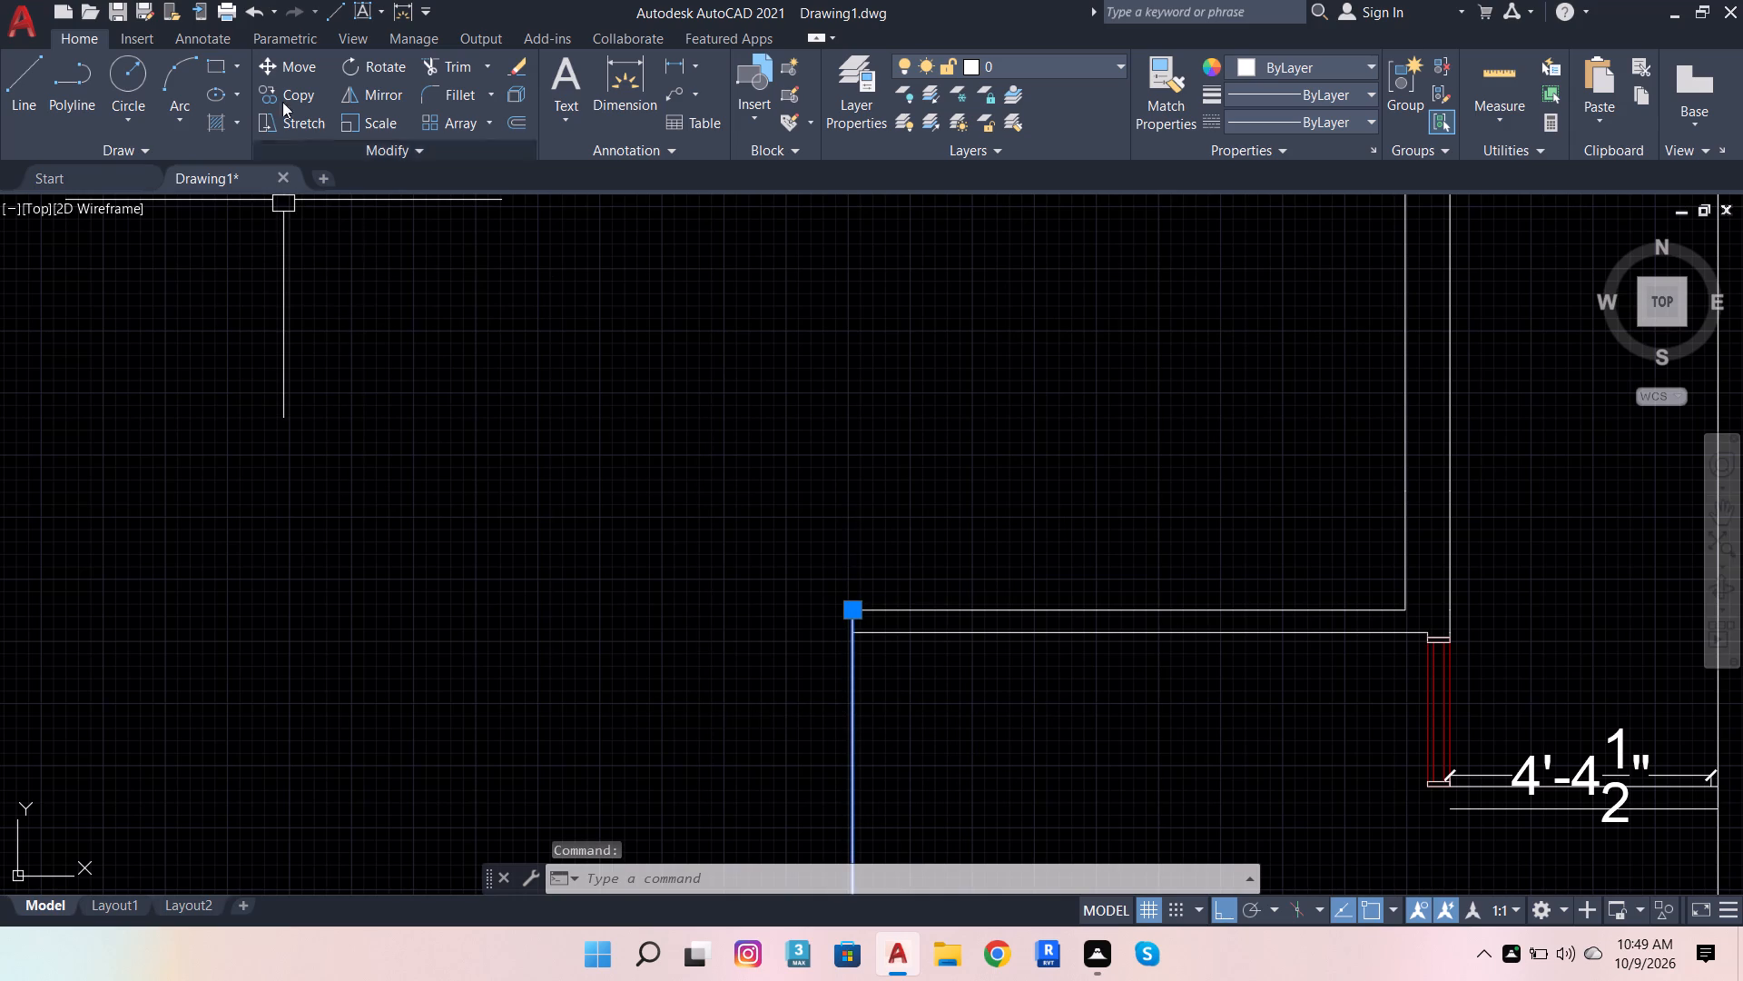
click(518, 132)
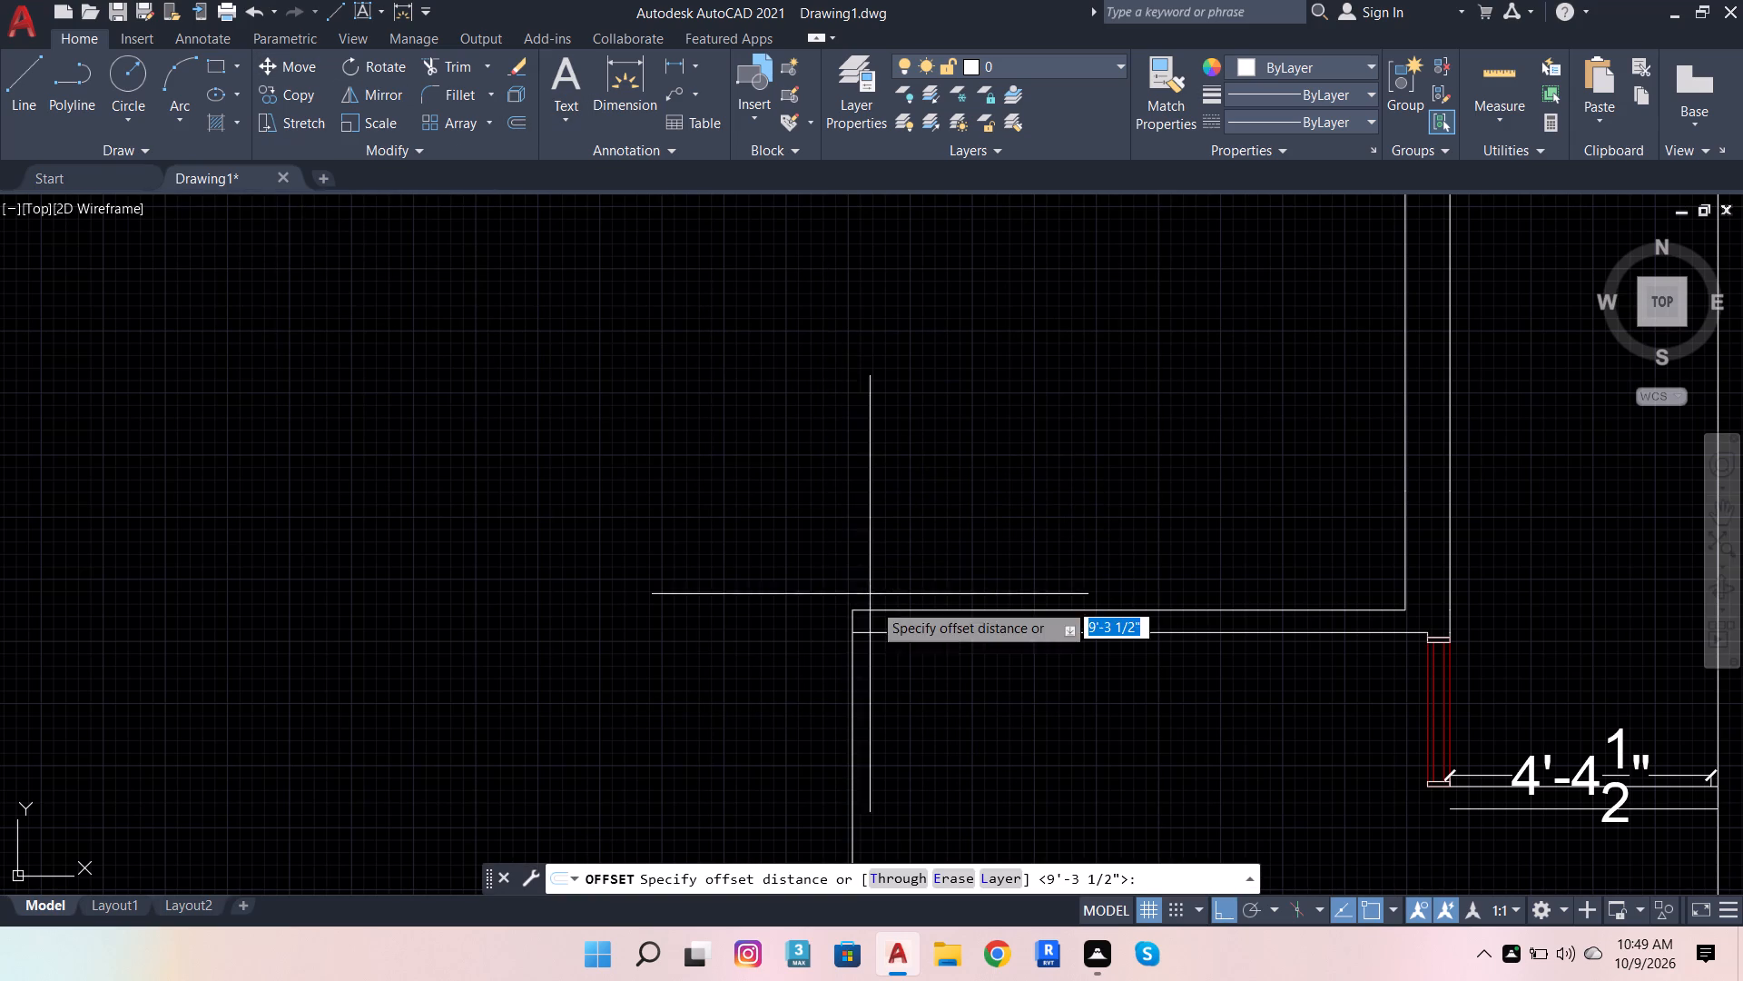
click(859, 618)
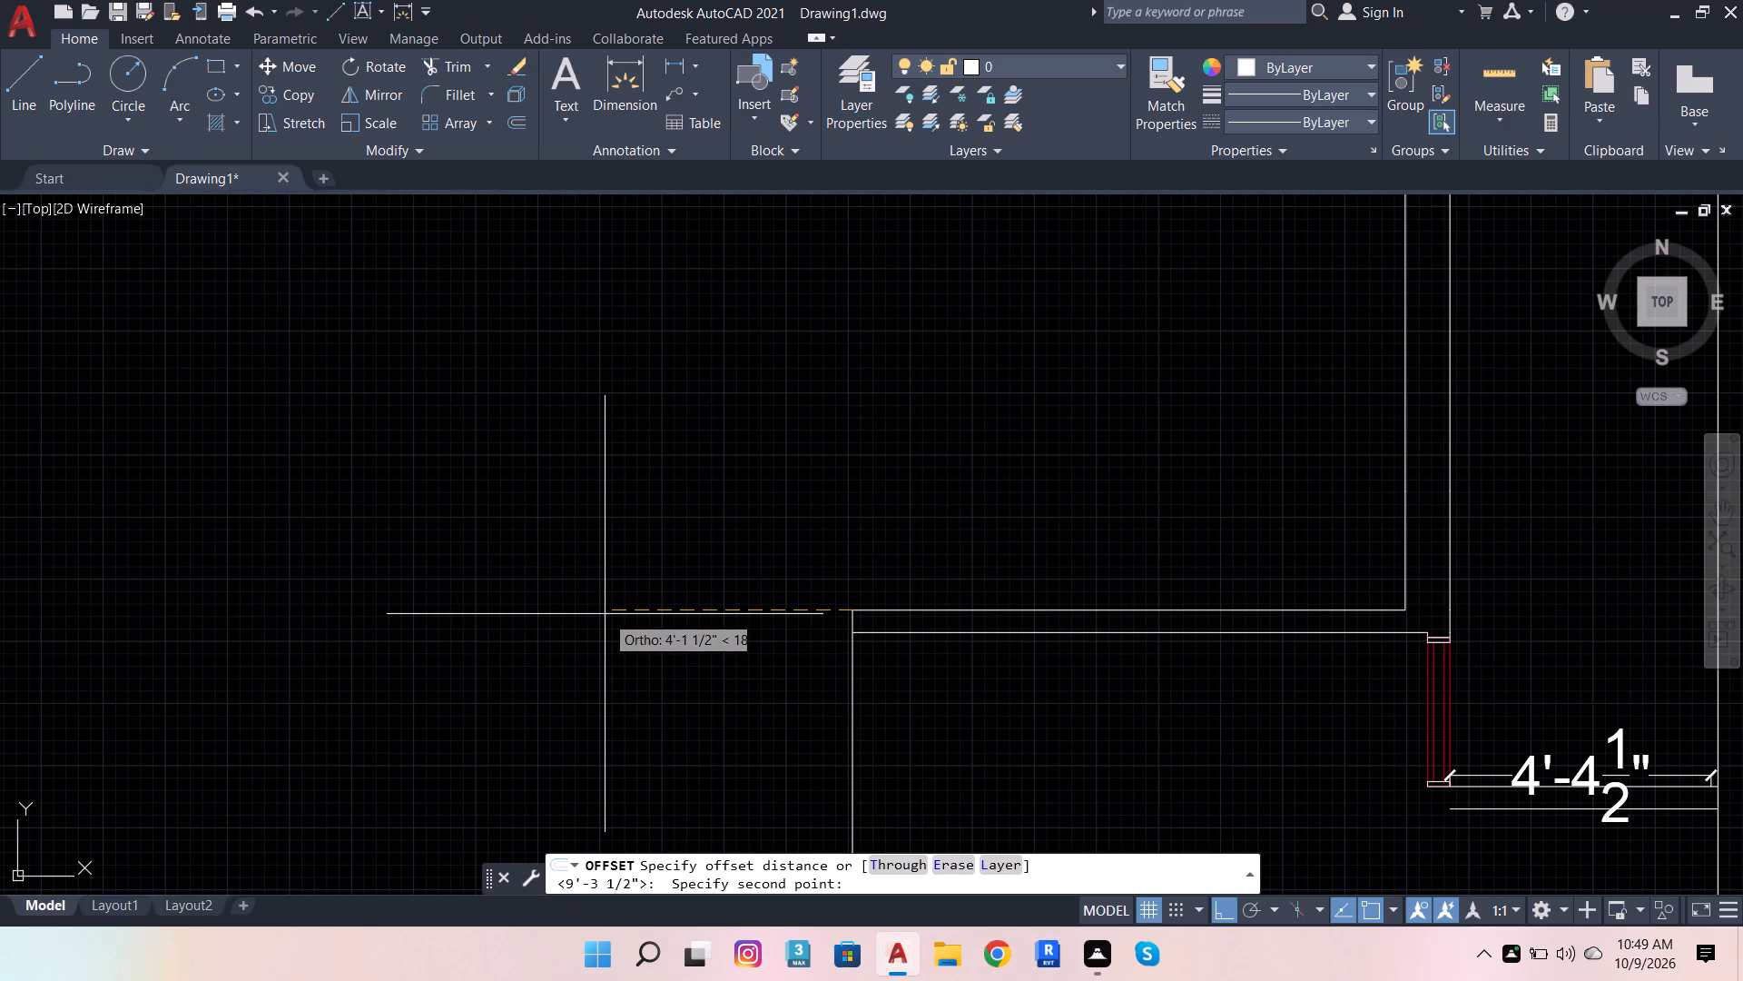
text(4.5)
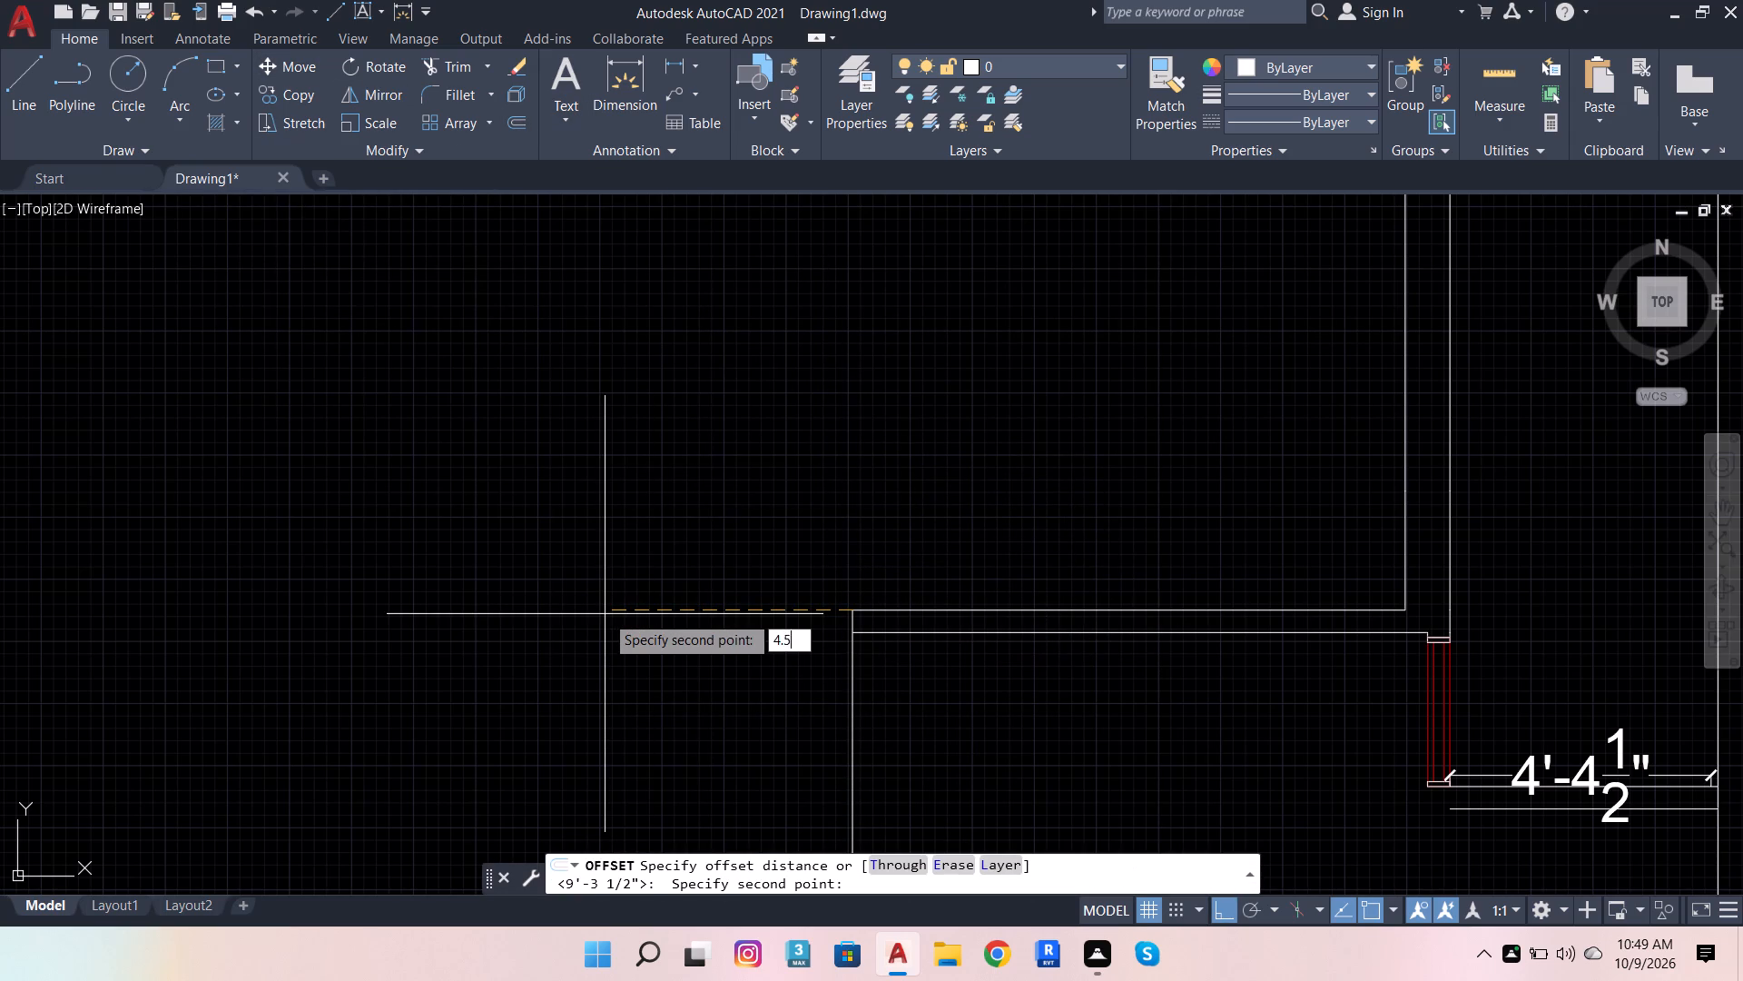
key(Return)
click(605, 614)
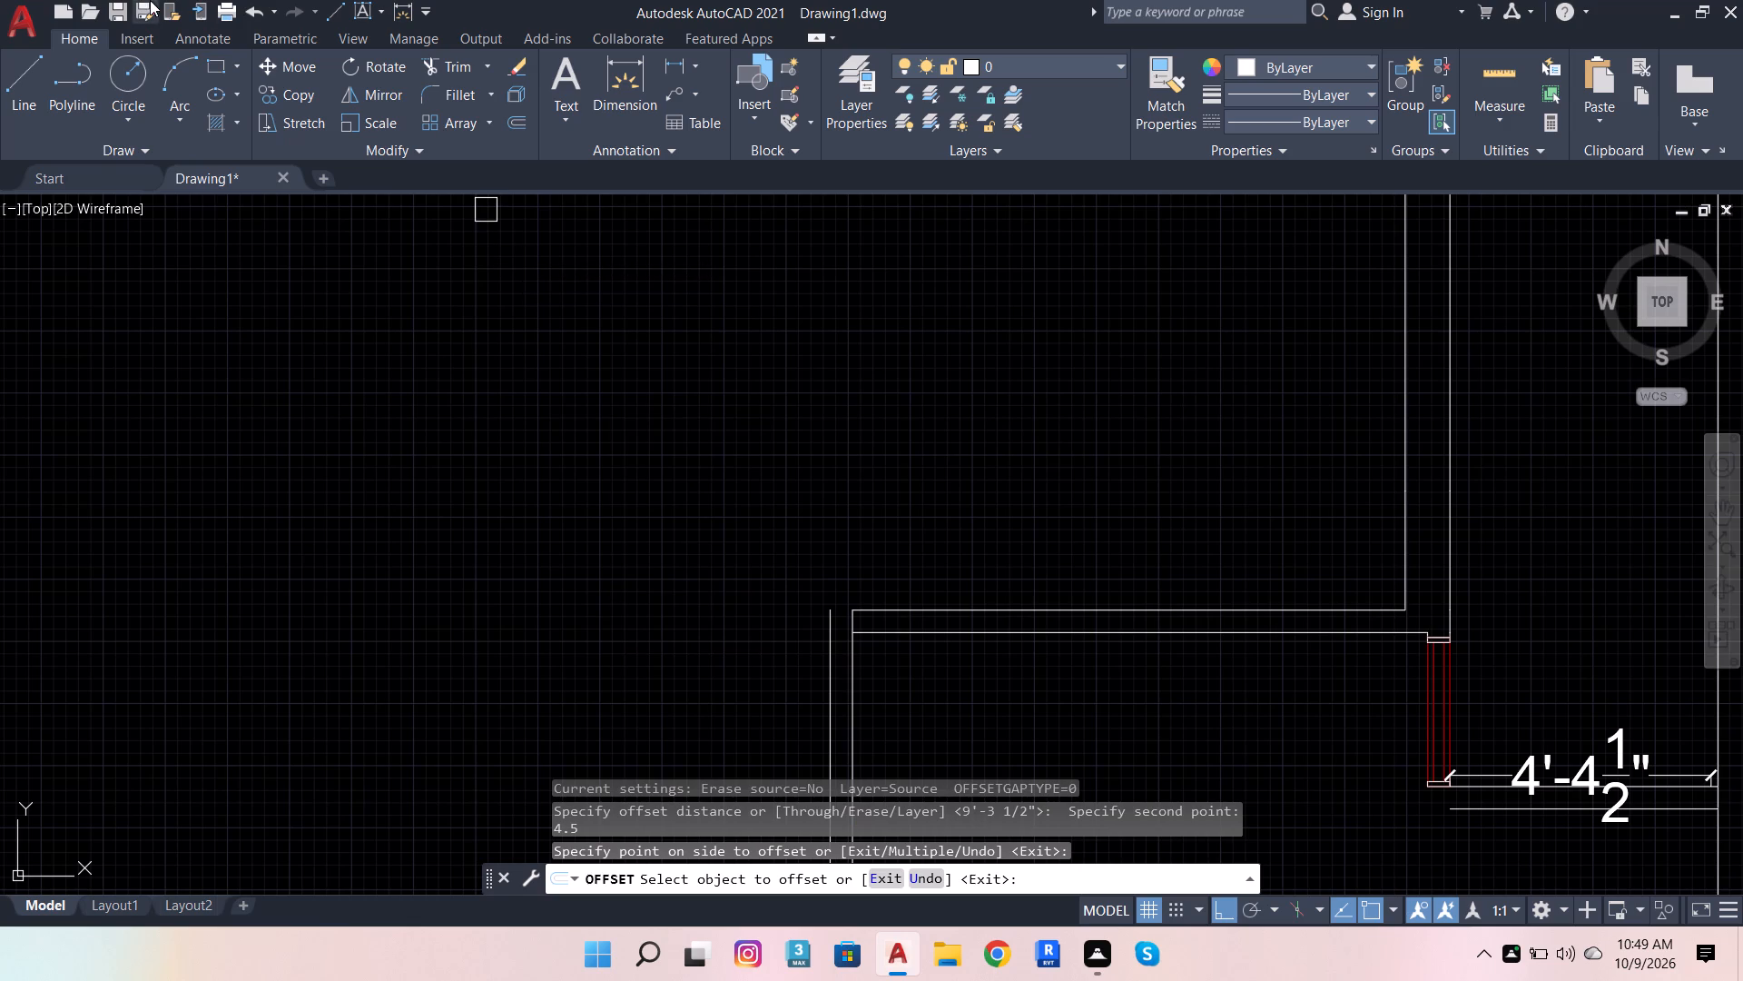
Draw a short horizontal line joining the top ends of the vertical partition's two faces.
click(15, 76)
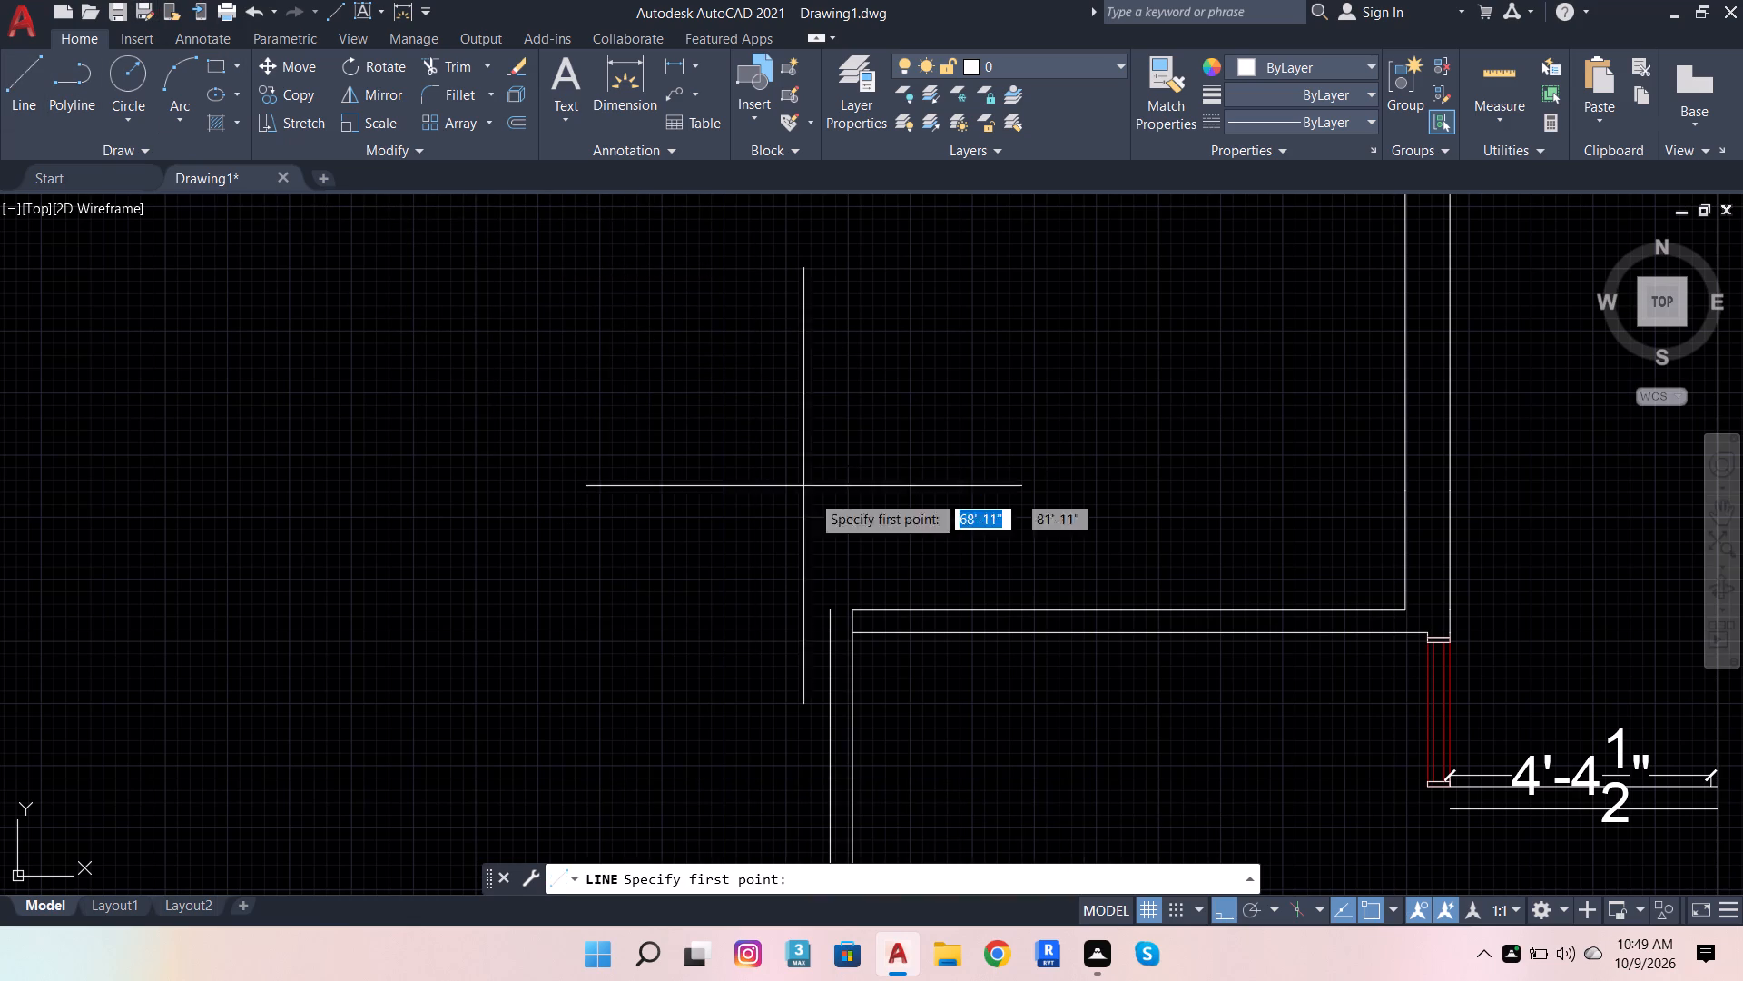
click(862, 611)
click(832, 611)
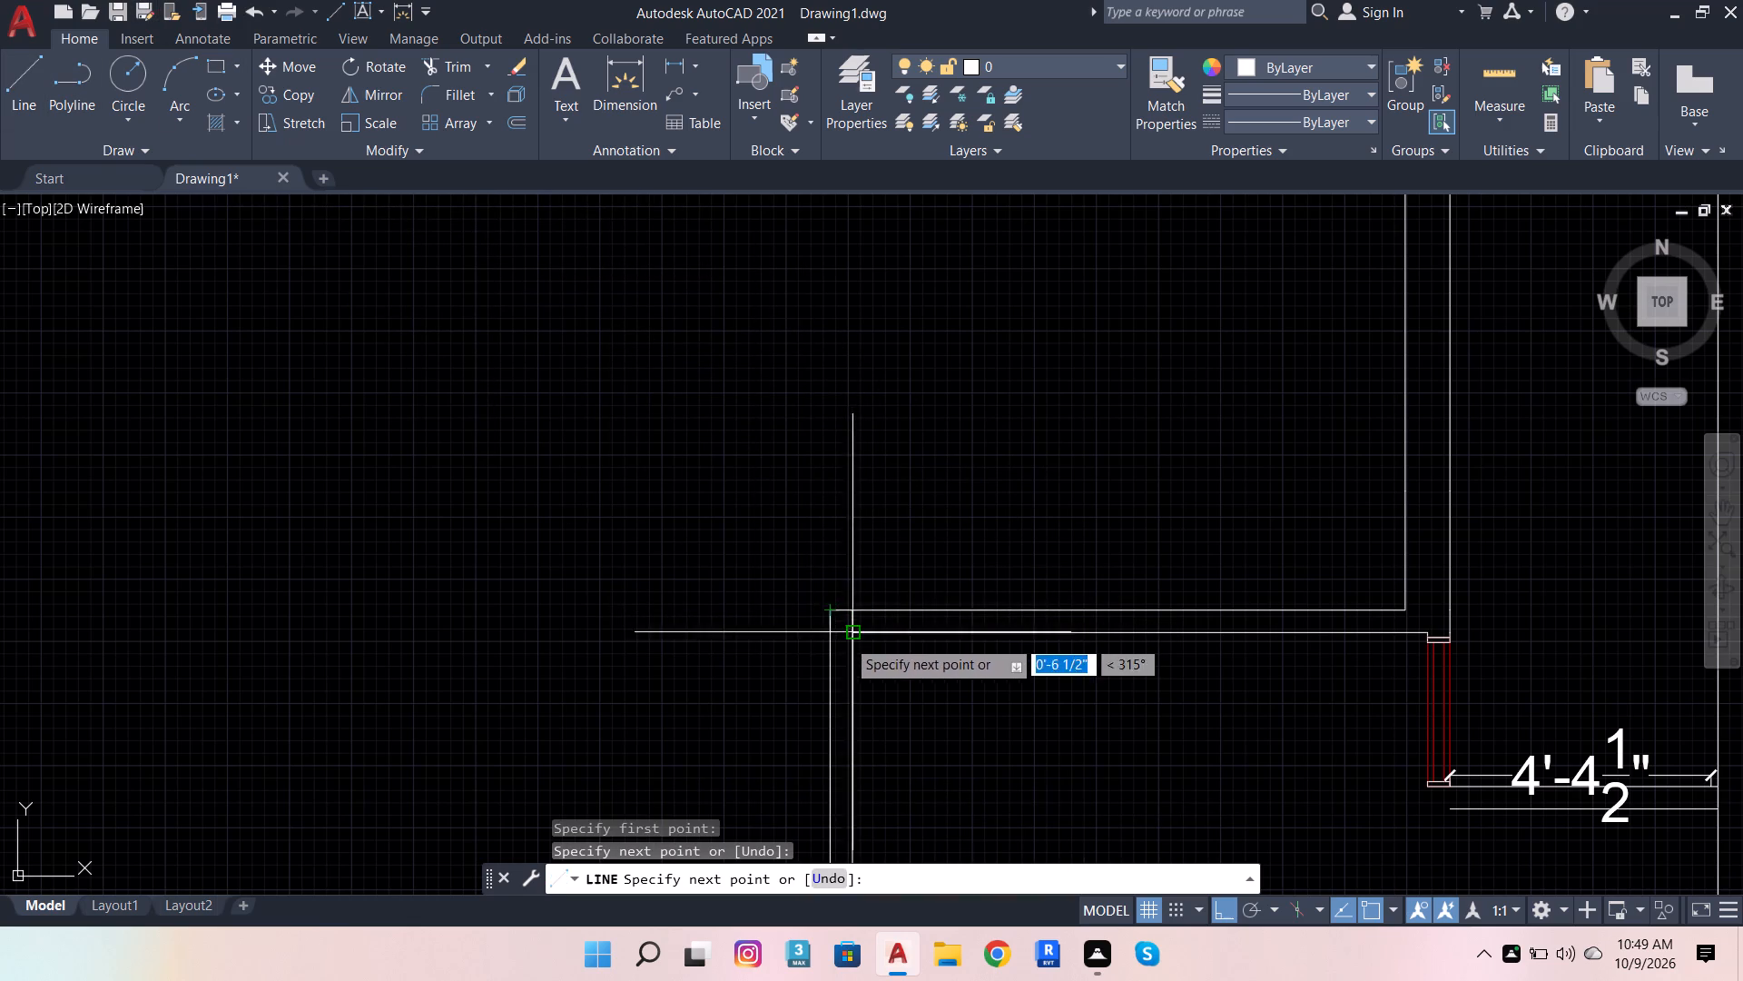
key(space)
Copy the upright red block beside the horizontal one outside the plan onto the outer upper corner of the new partition.
scroll(800, 500, down, 2)
scroll(1238, 609, down, 2)
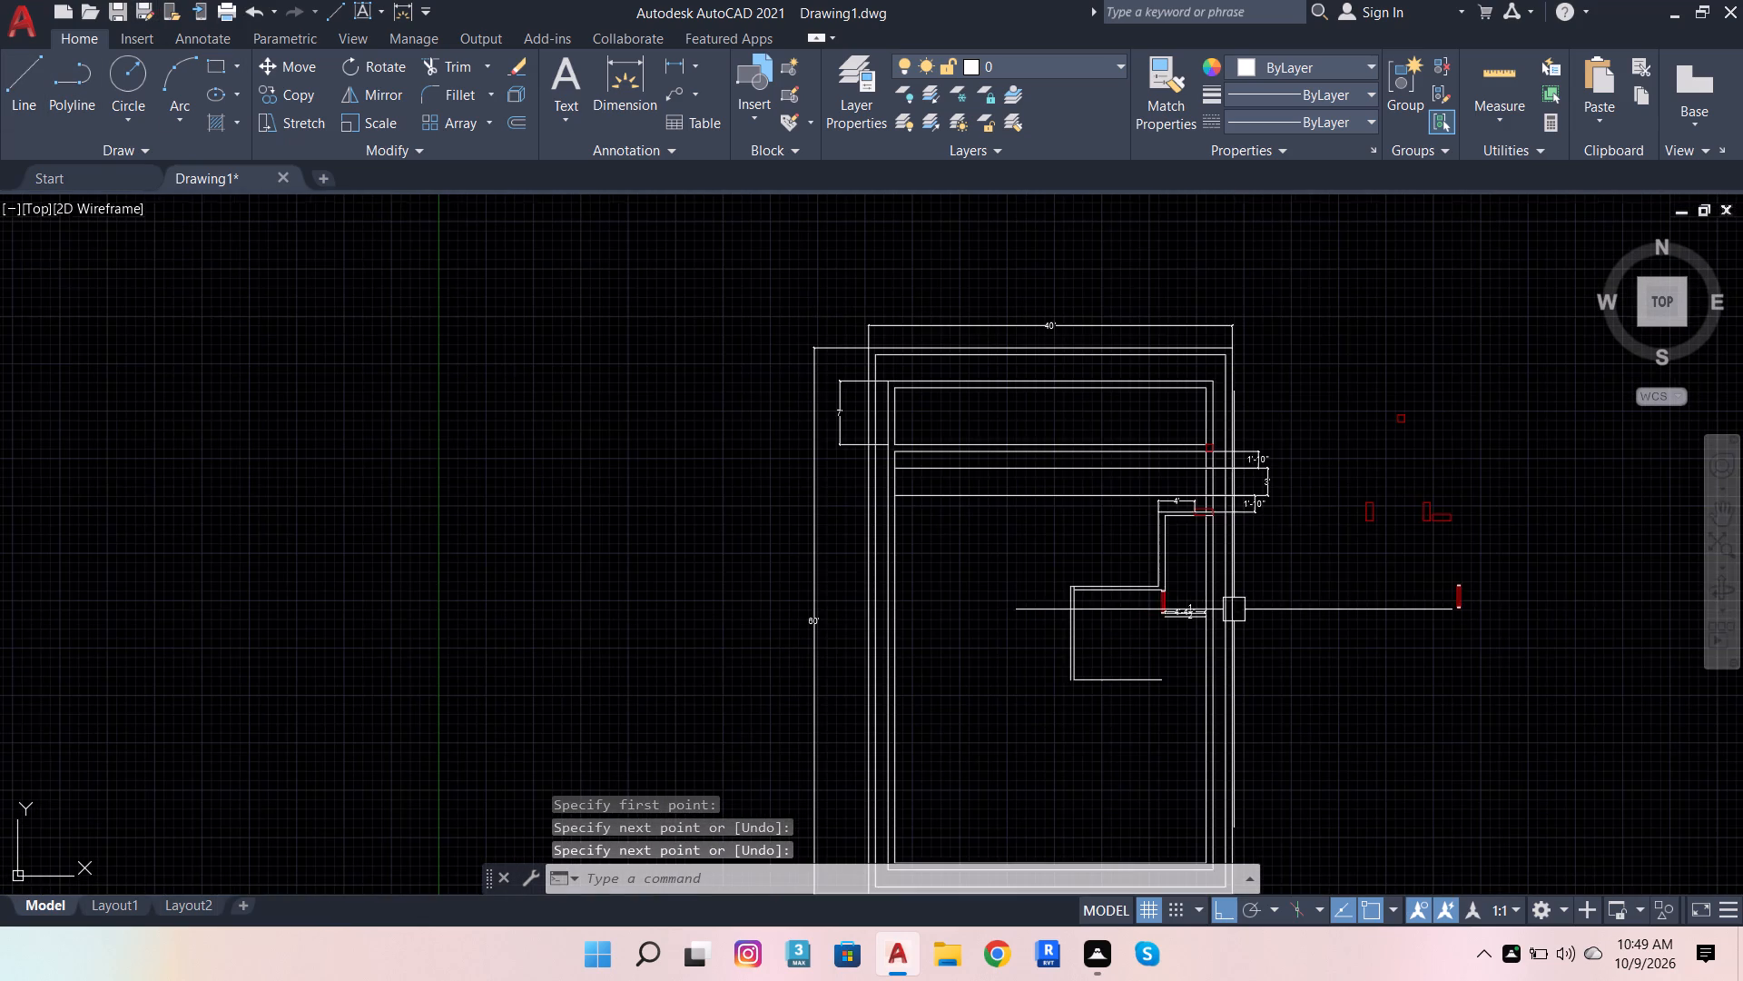
scroll(1450, 528, up, 3)
click(1390, 457)
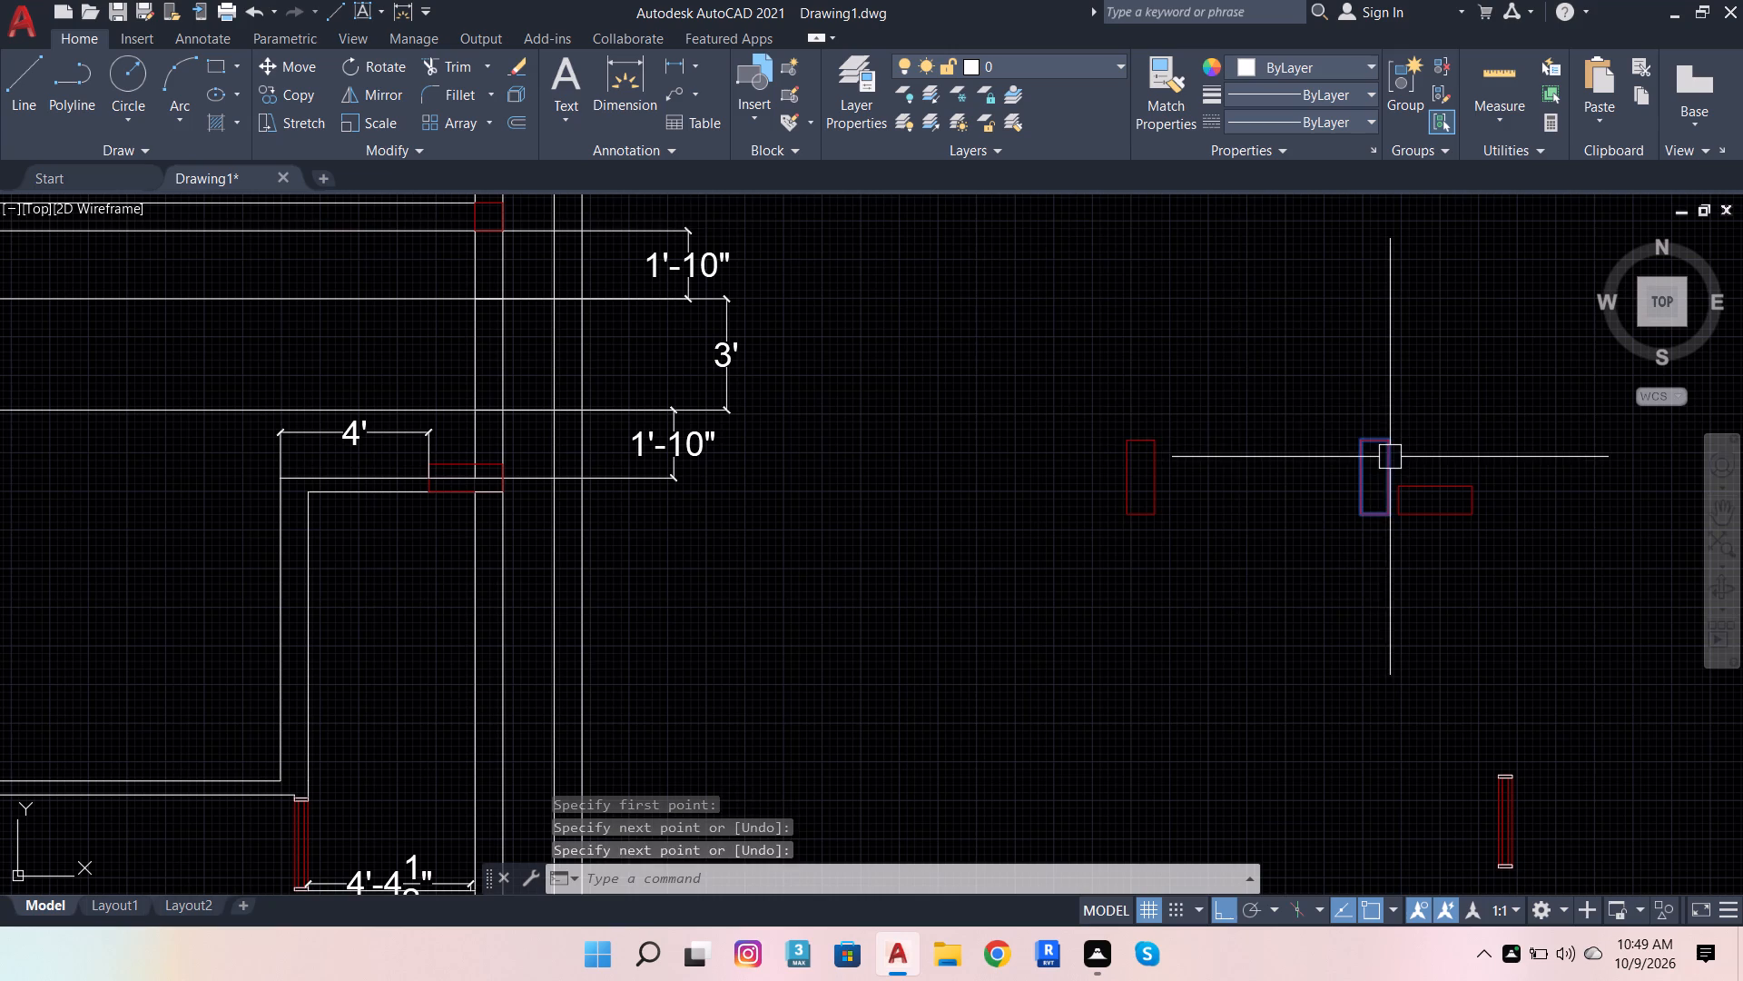
click(291, 90)
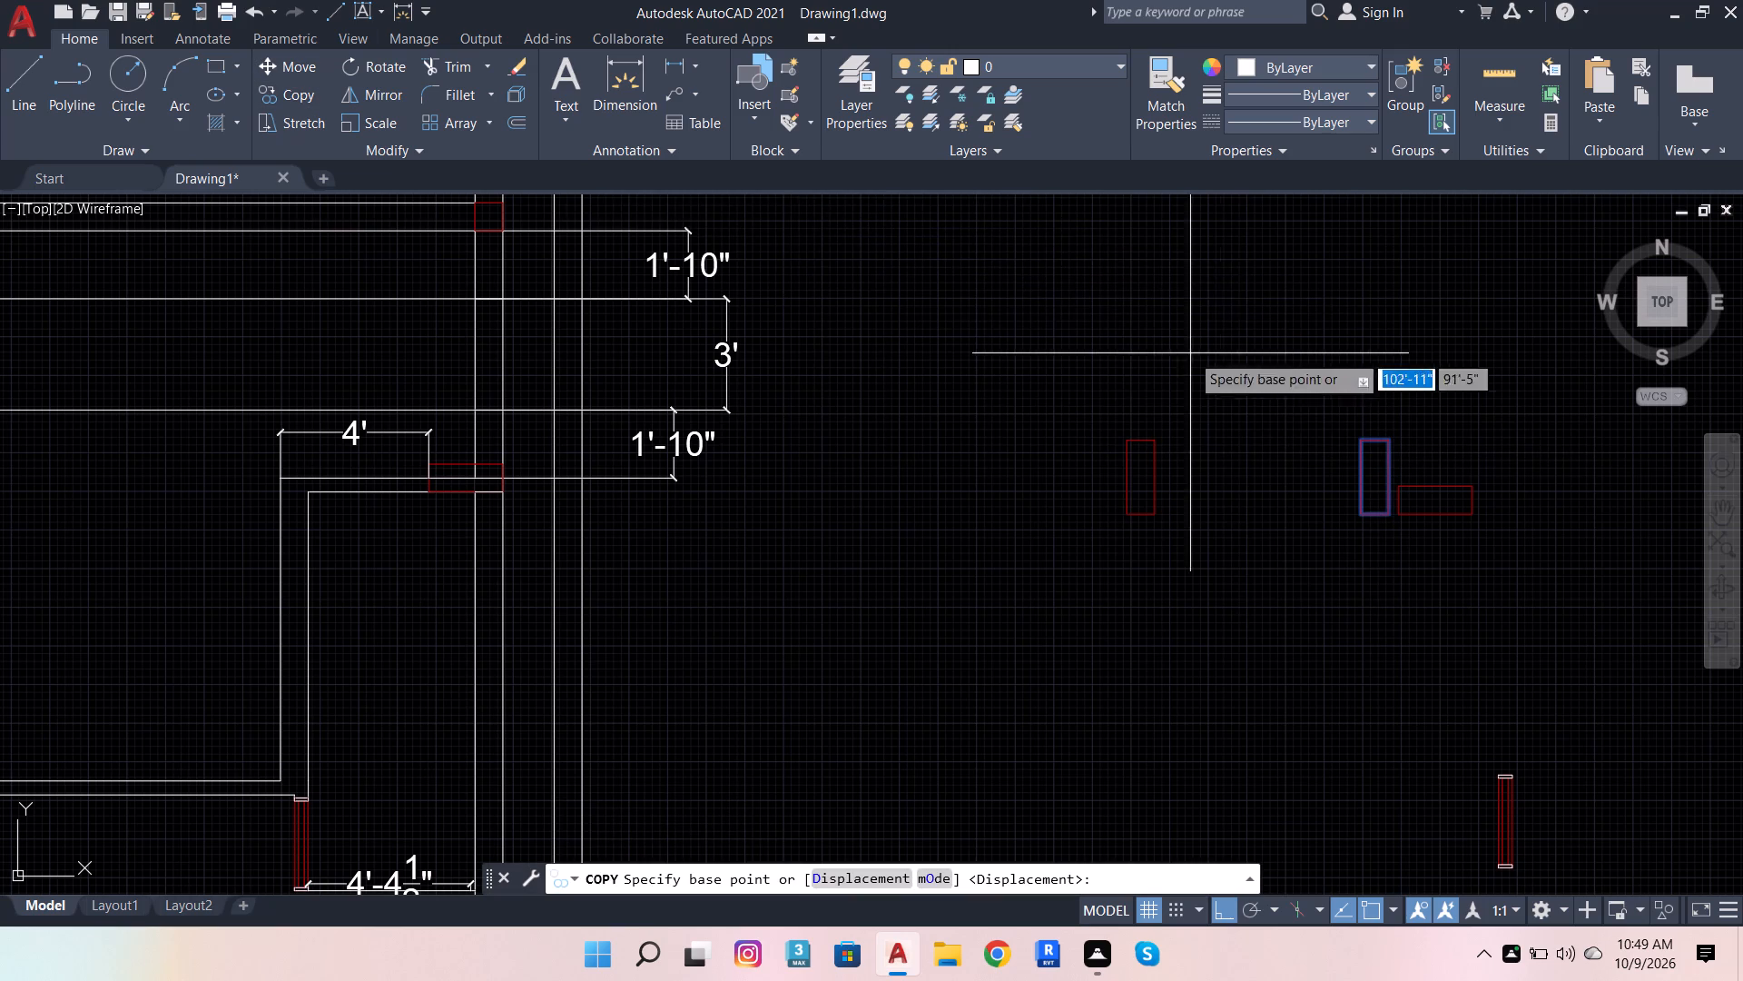
click(1364, 436)
scroll(1472, 557, down, 8)
scroll(1364, 618, up, 3)
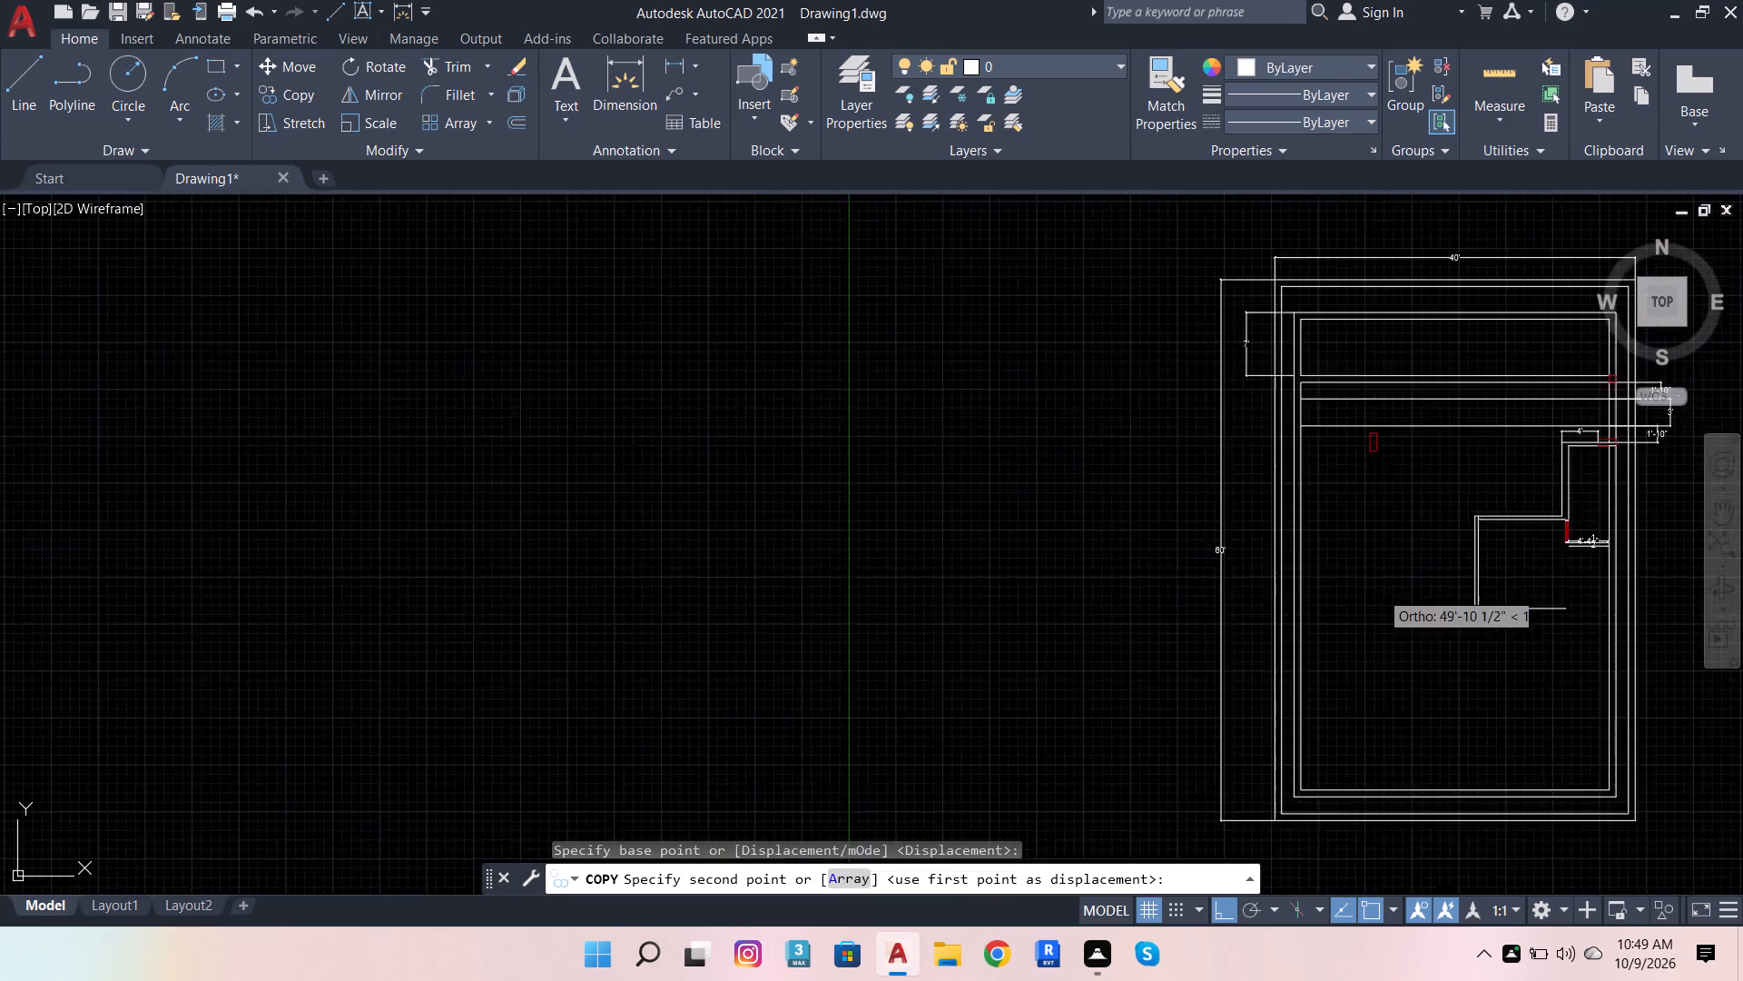
scroll(1382, 585, up, 2)
scroll(1627, 425, up, 5)
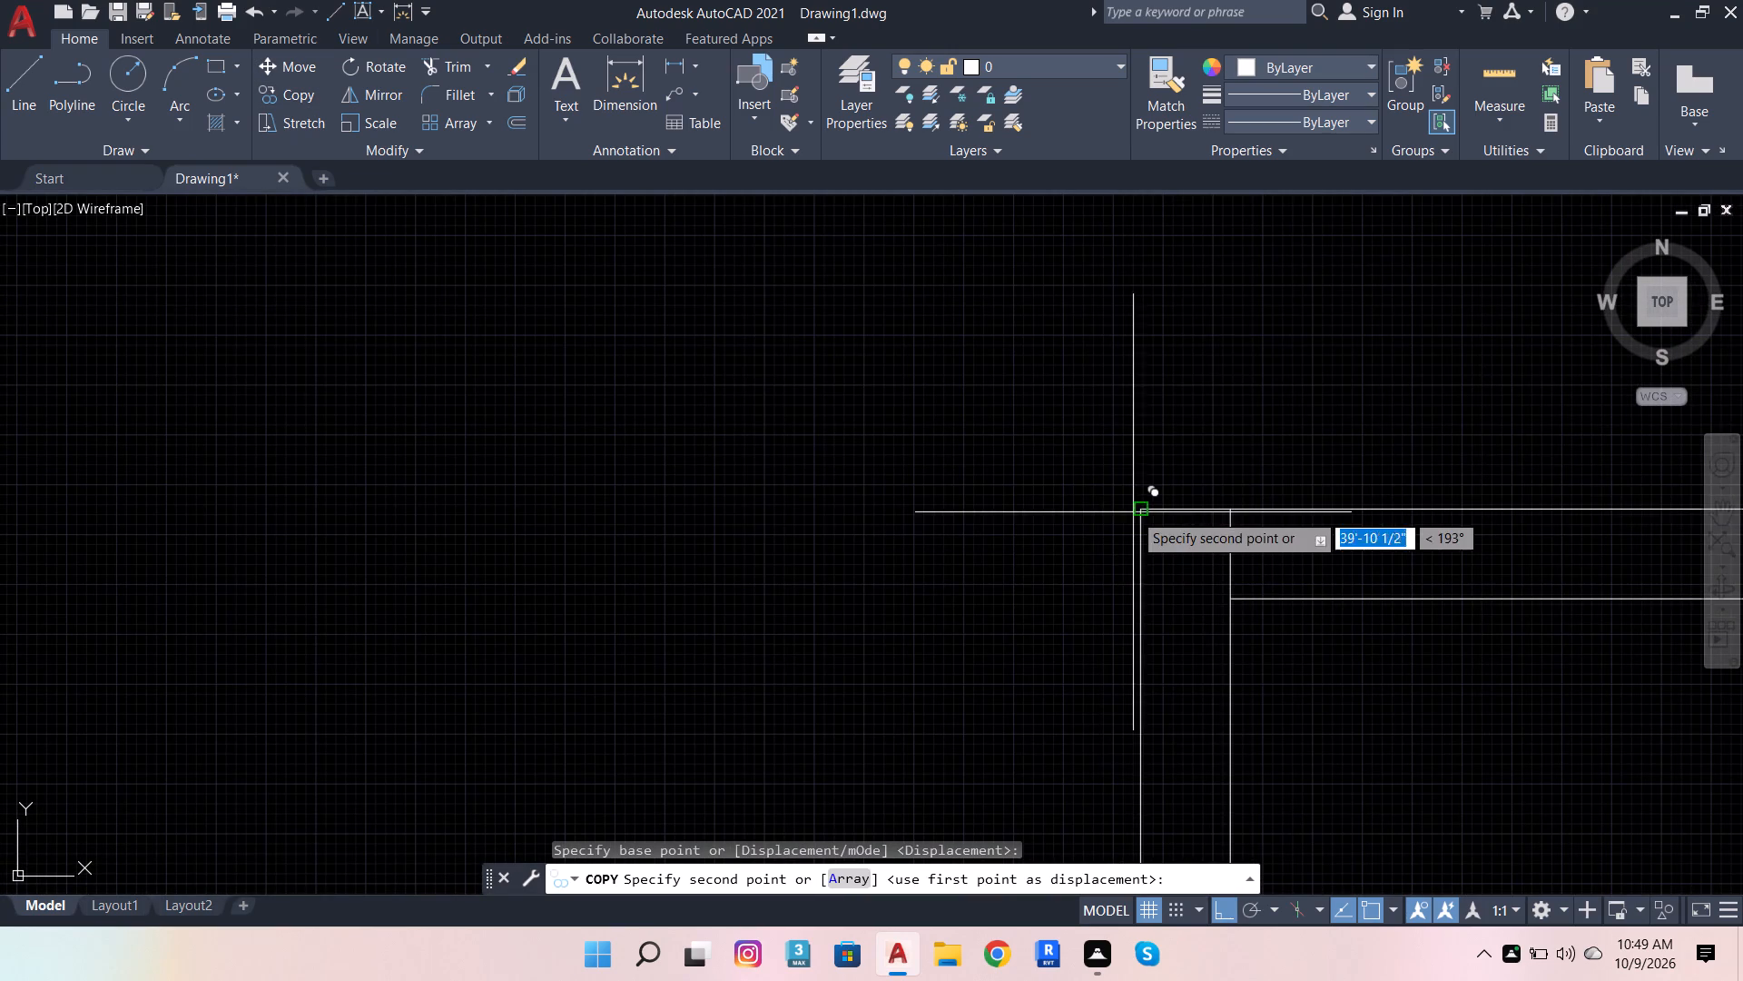
click(1136, 512)
scroll(1065, 472, down, 5)
scroll(1098, 501, up, 2)
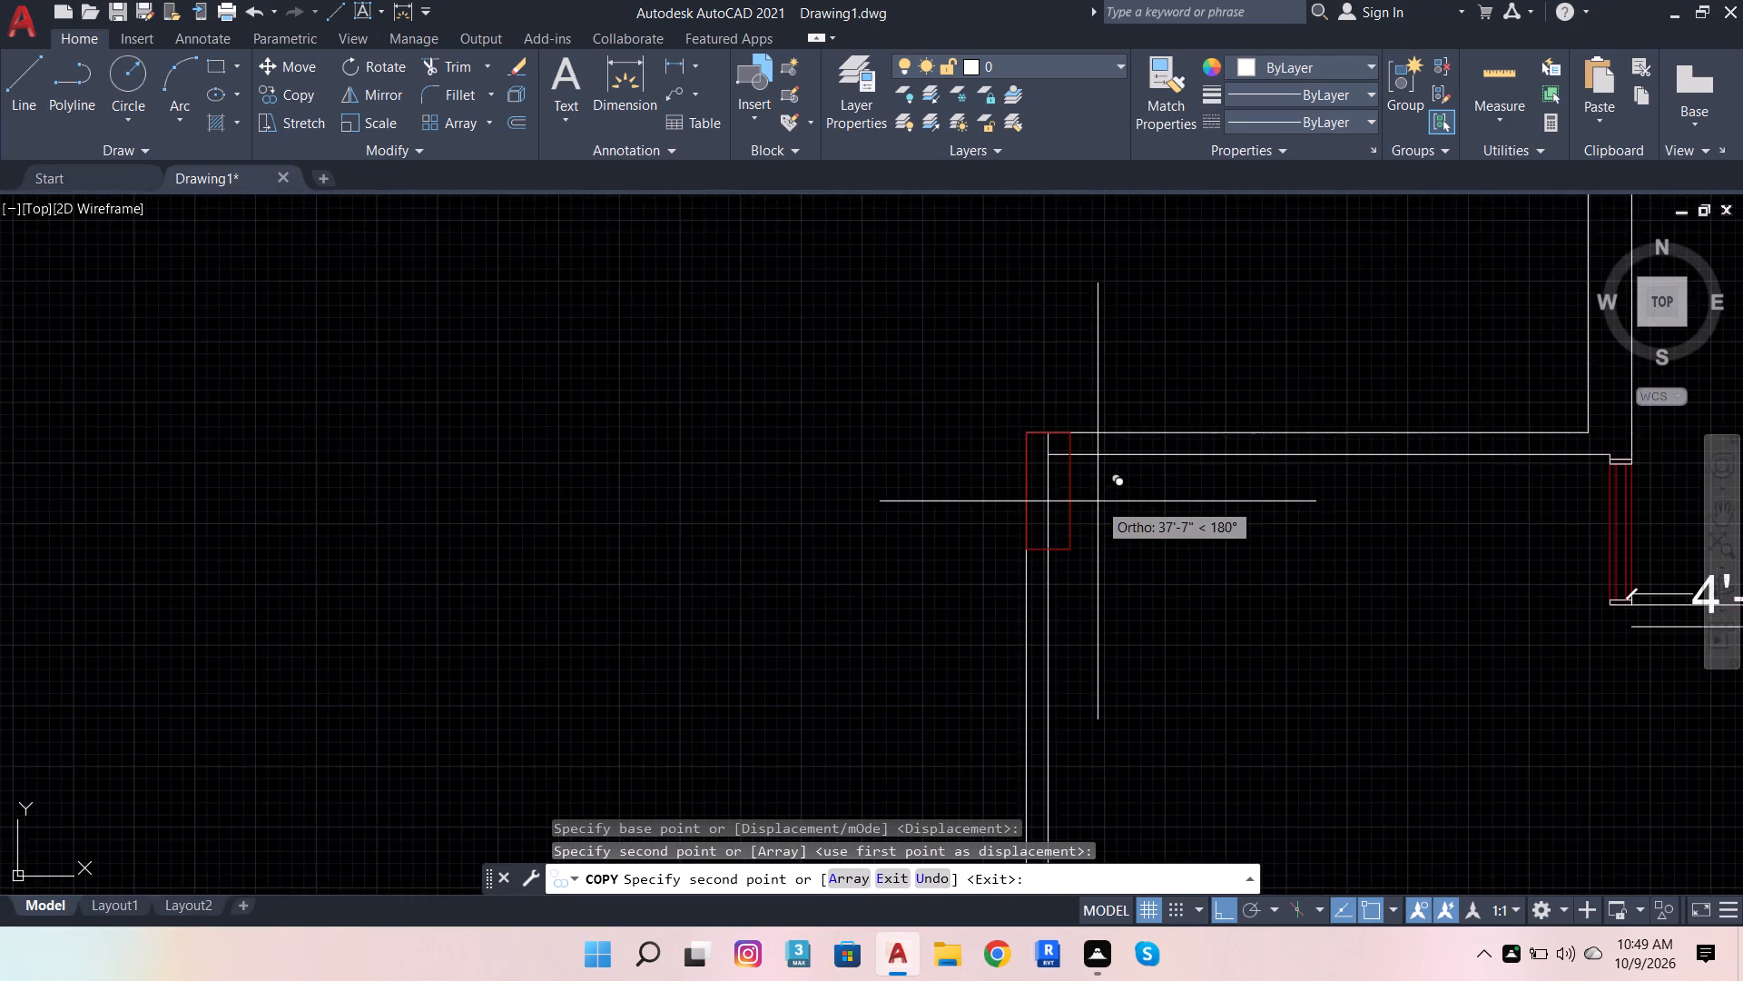
scroll(1098, 501, up, 1)
key(space)
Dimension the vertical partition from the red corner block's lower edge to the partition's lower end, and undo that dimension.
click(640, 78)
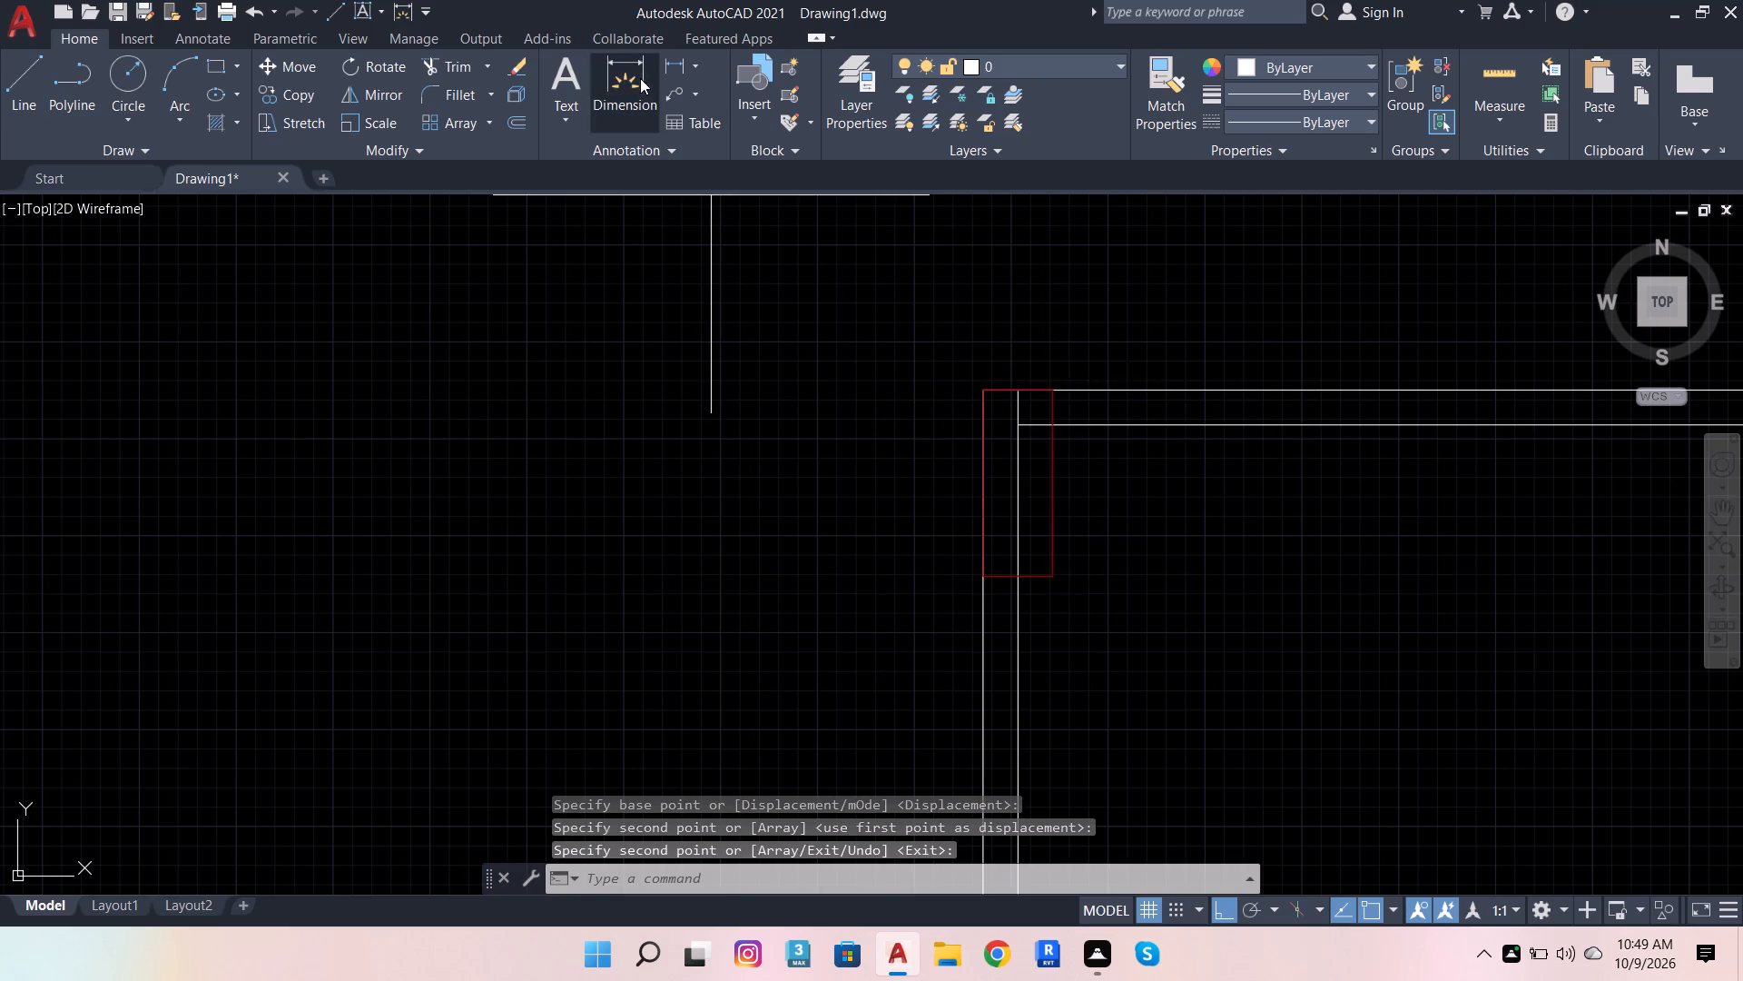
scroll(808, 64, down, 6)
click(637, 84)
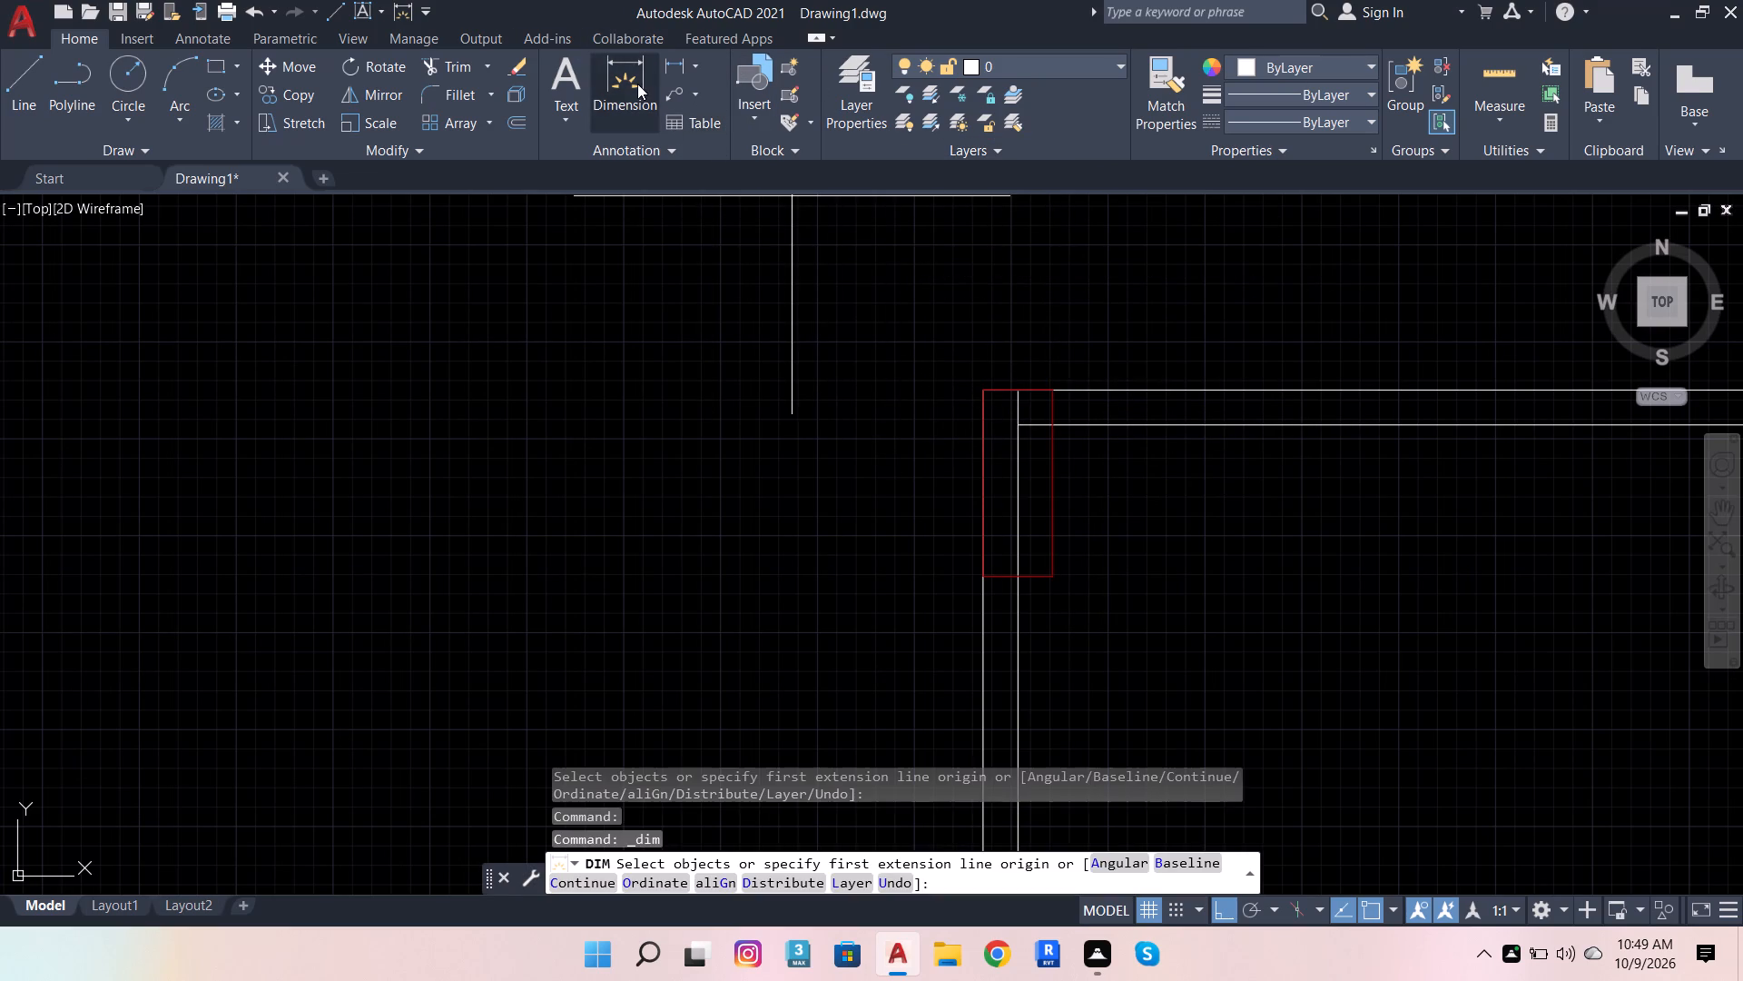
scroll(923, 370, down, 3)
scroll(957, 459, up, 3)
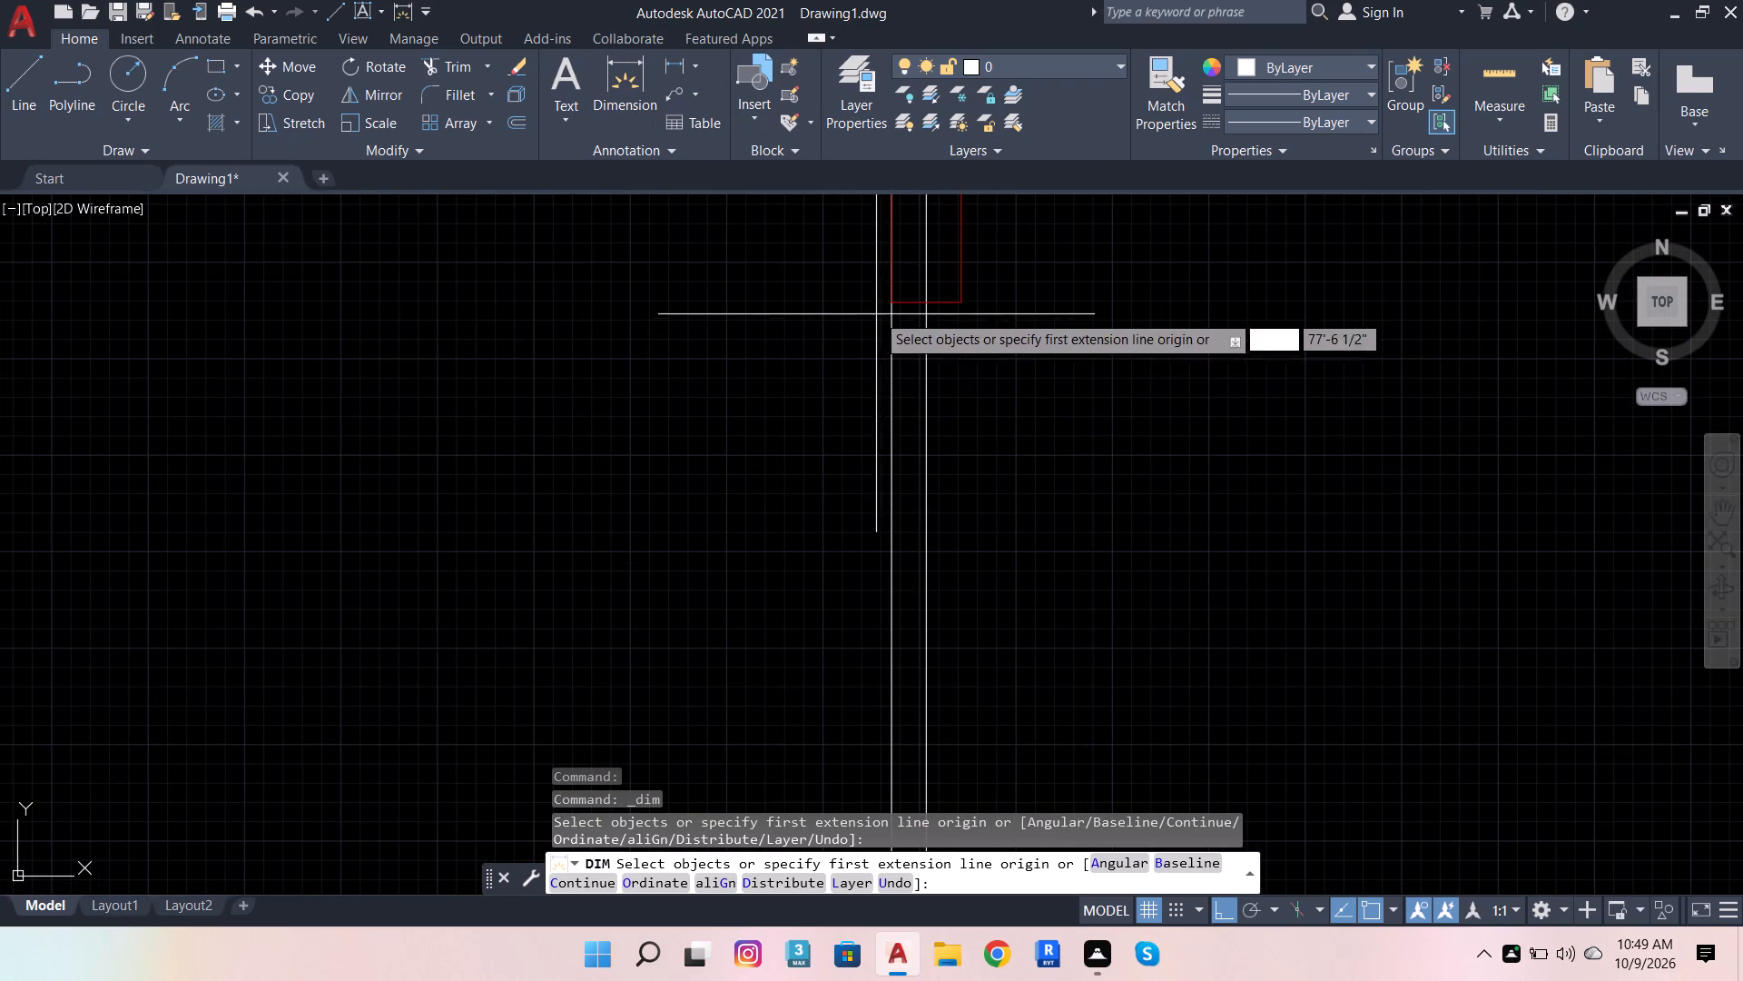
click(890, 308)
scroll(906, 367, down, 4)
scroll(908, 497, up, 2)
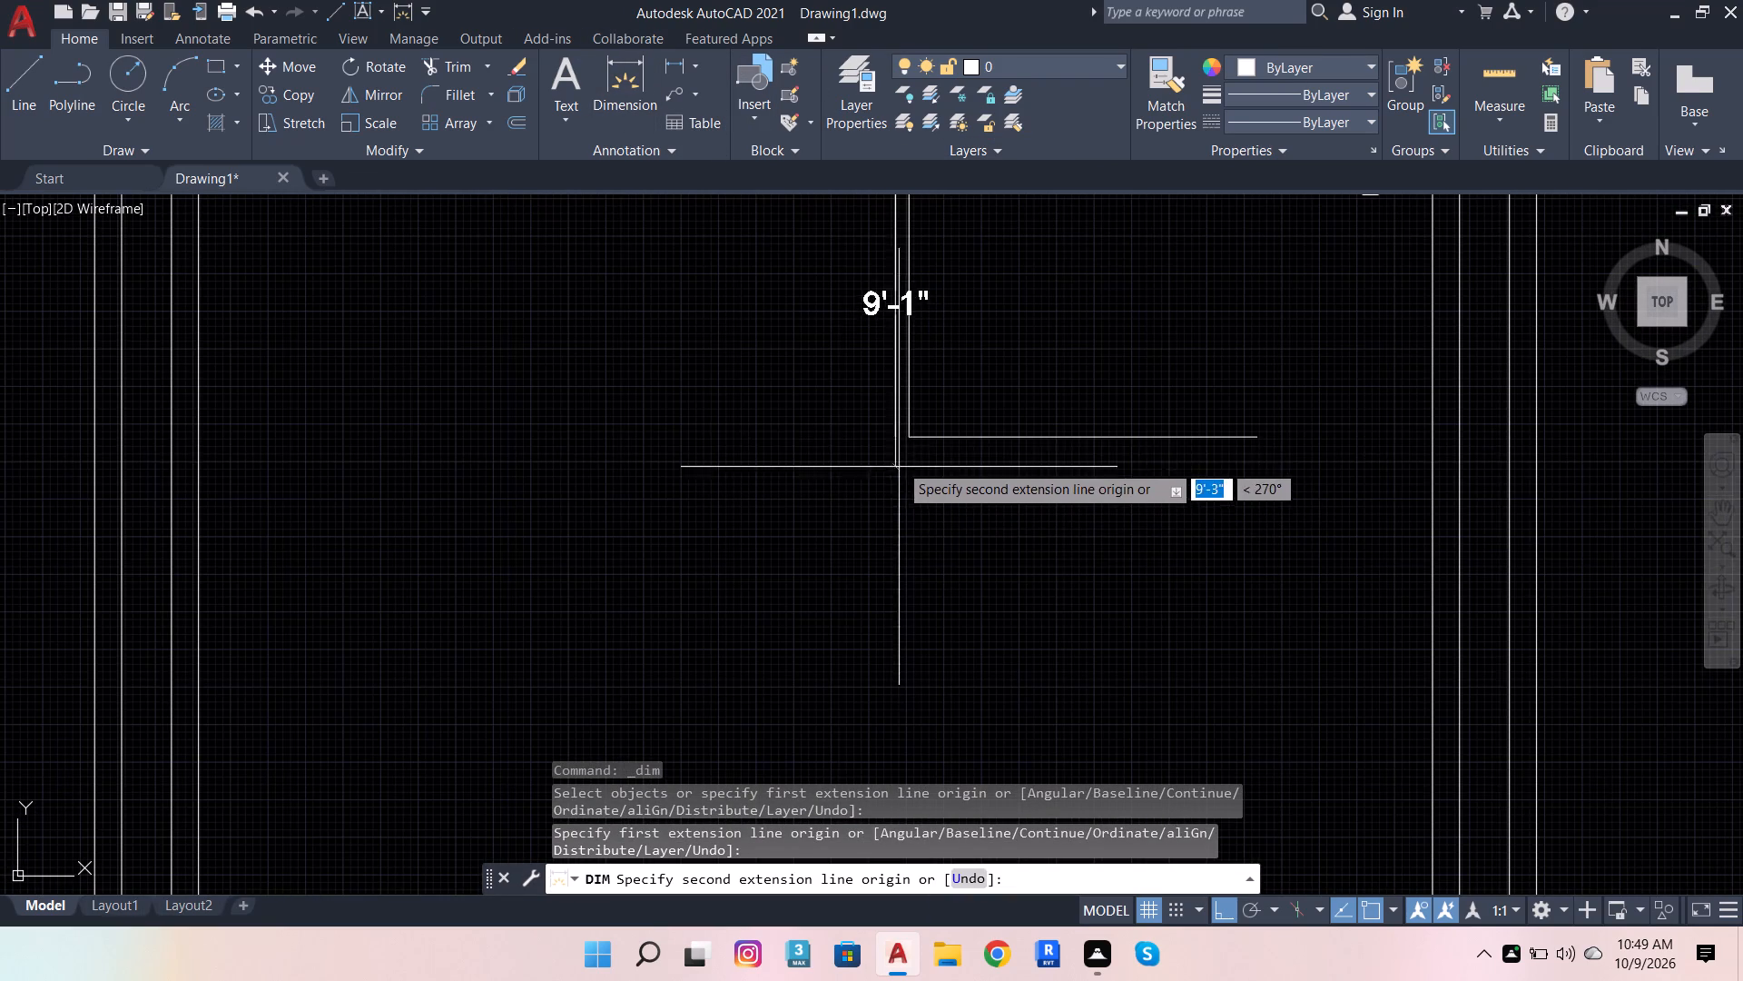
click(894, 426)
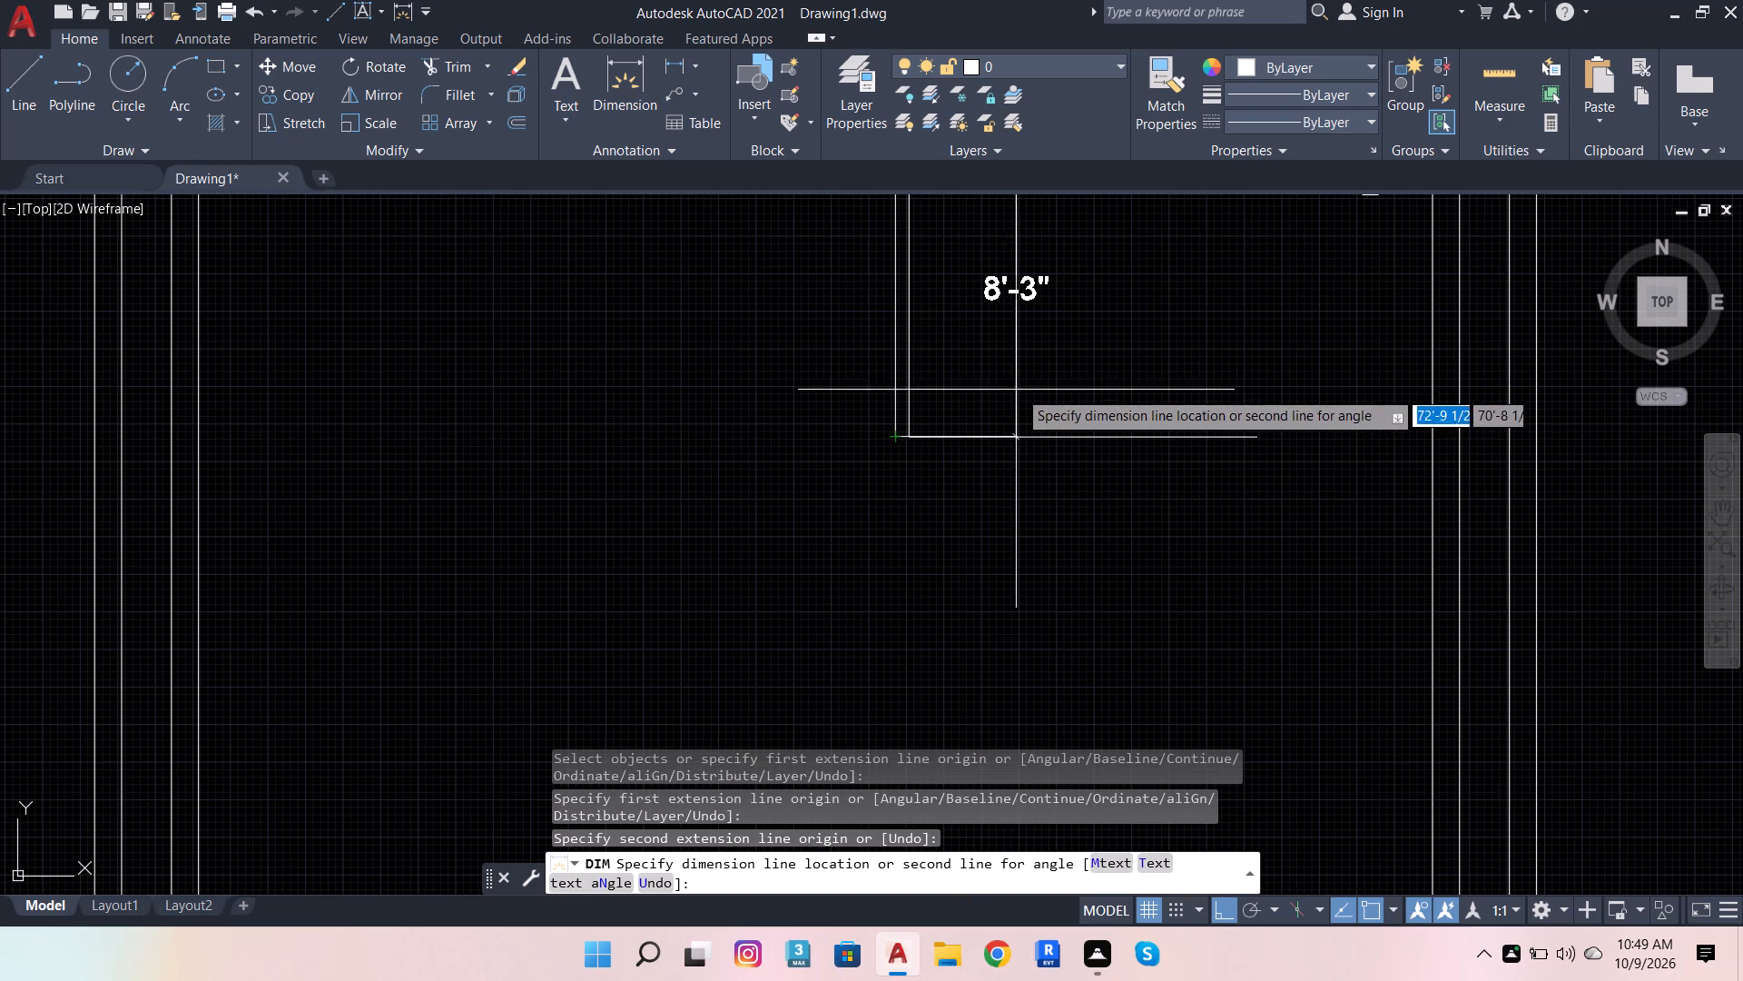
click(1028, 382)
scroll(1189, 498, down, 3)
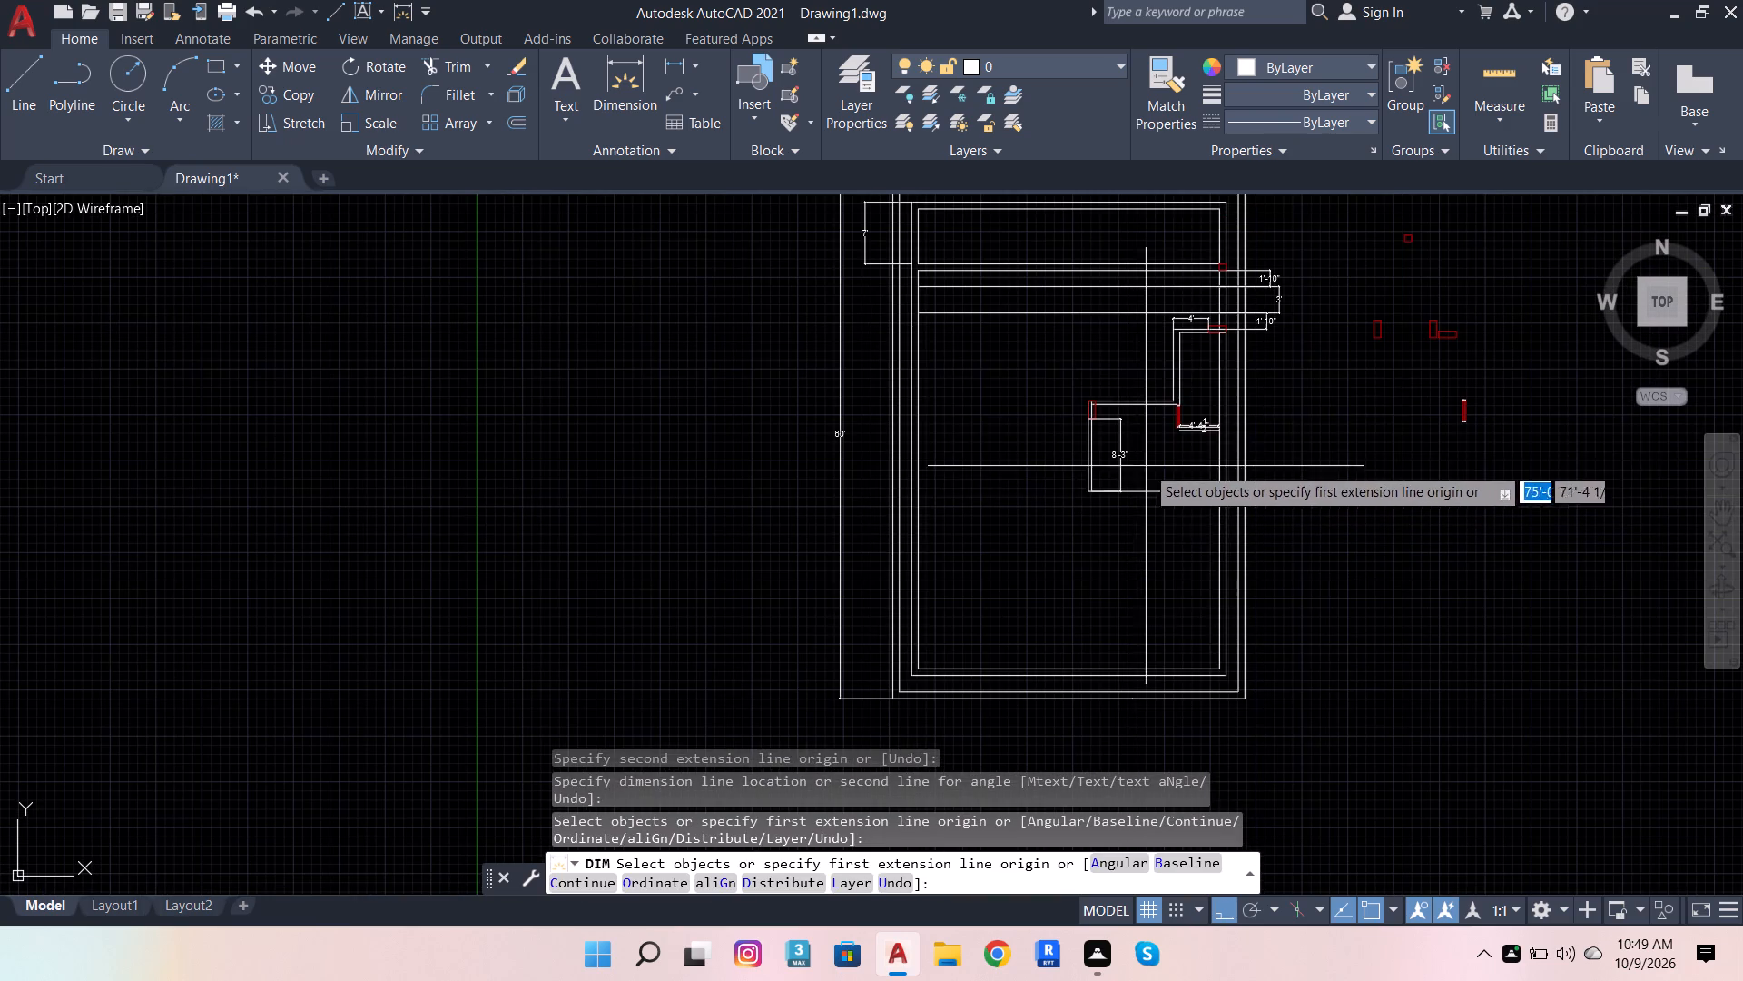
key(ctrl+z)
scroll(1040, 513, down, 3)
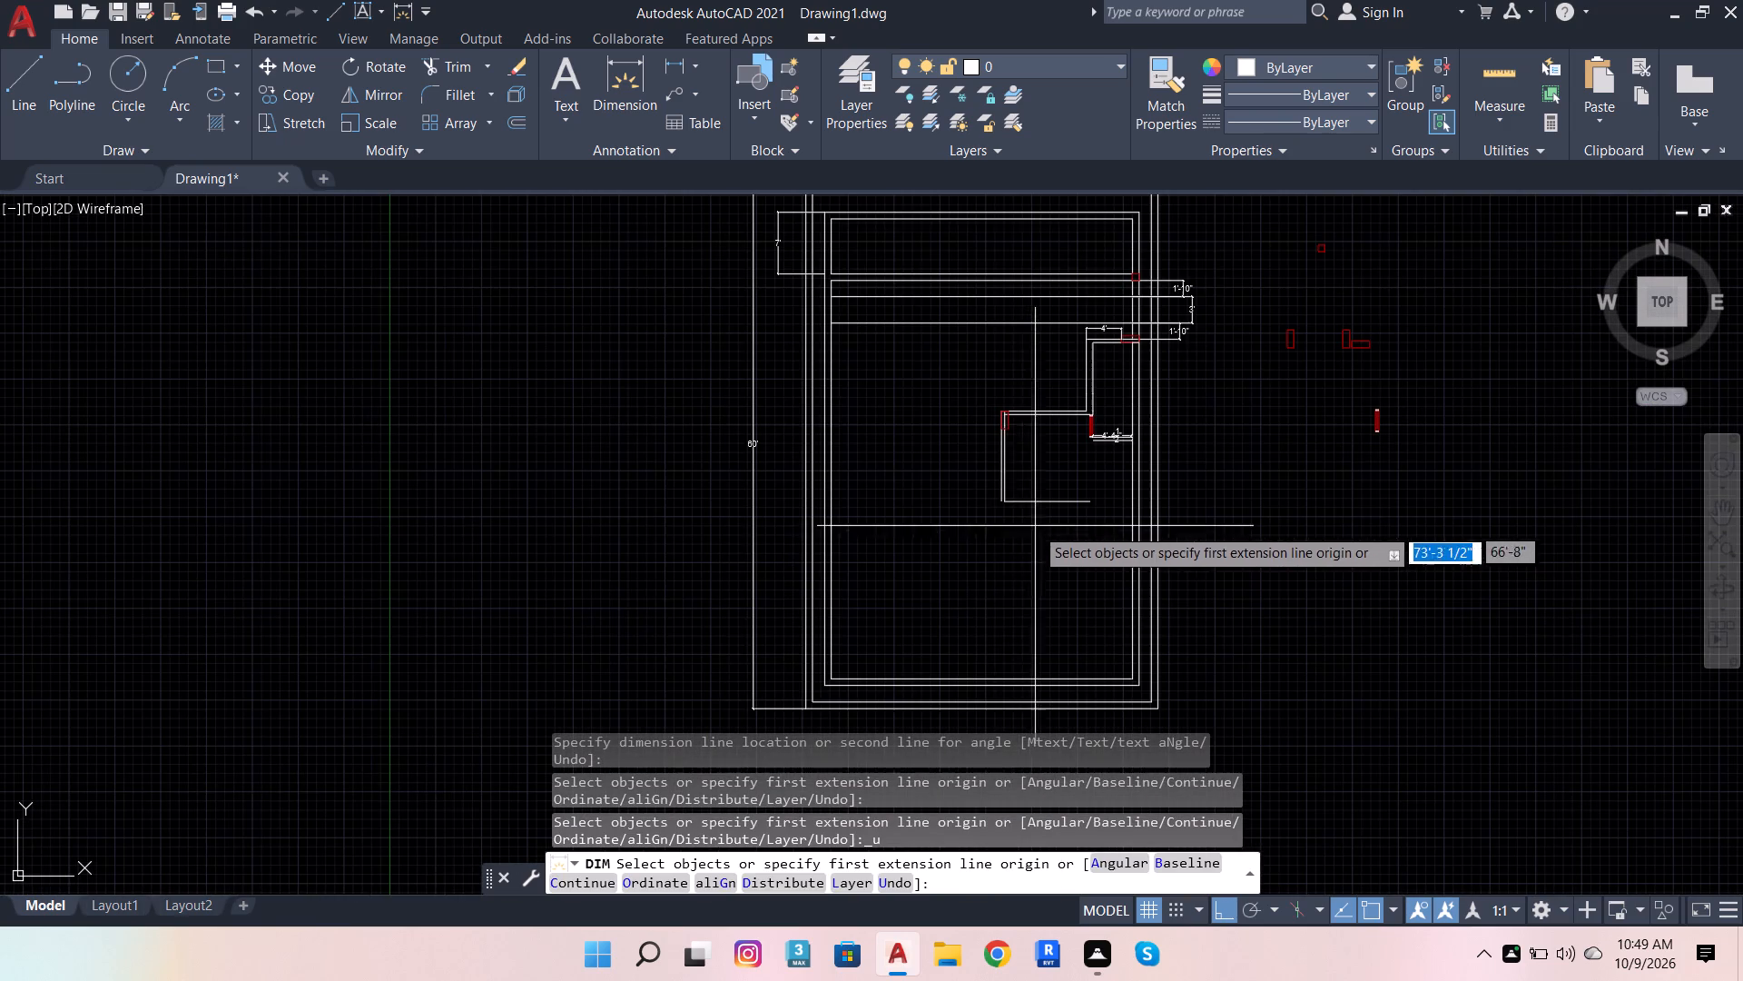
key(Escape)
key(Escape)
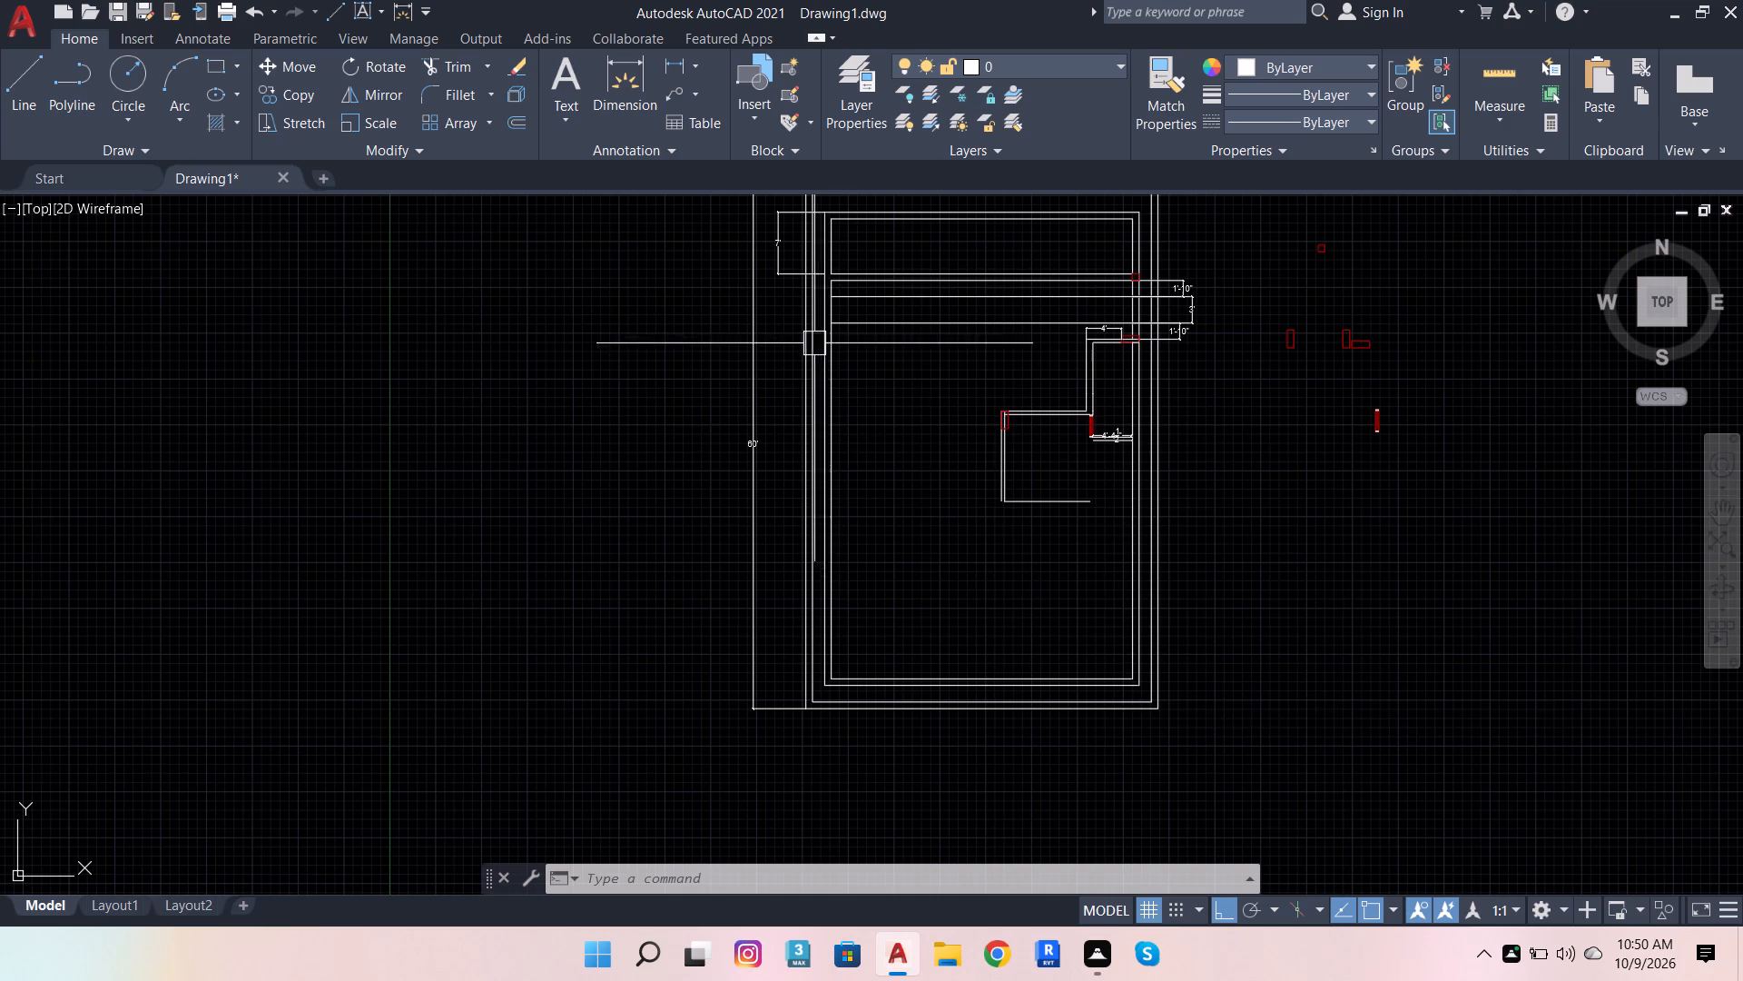
Delete the vertical partition's inner face line running down from within the red corner block.
scroll(987, 461, up, 2)
scroll(1031, 363, up, 2)
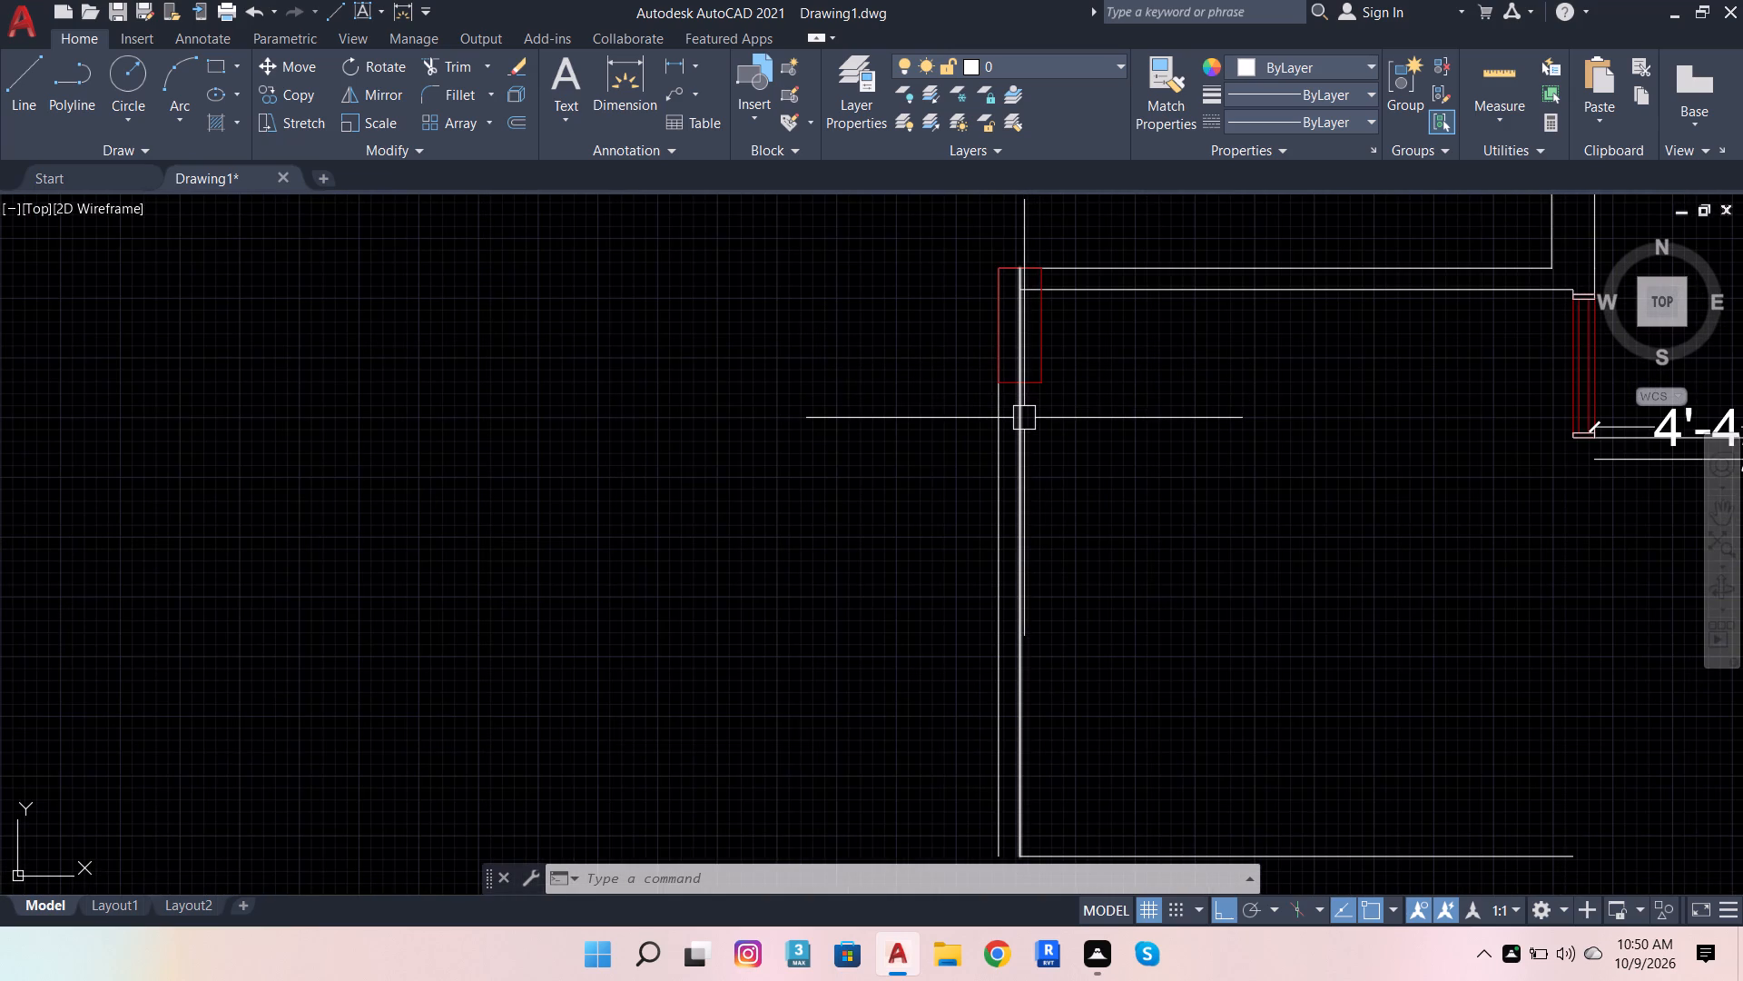
click(1024, 418)
key(Delete)
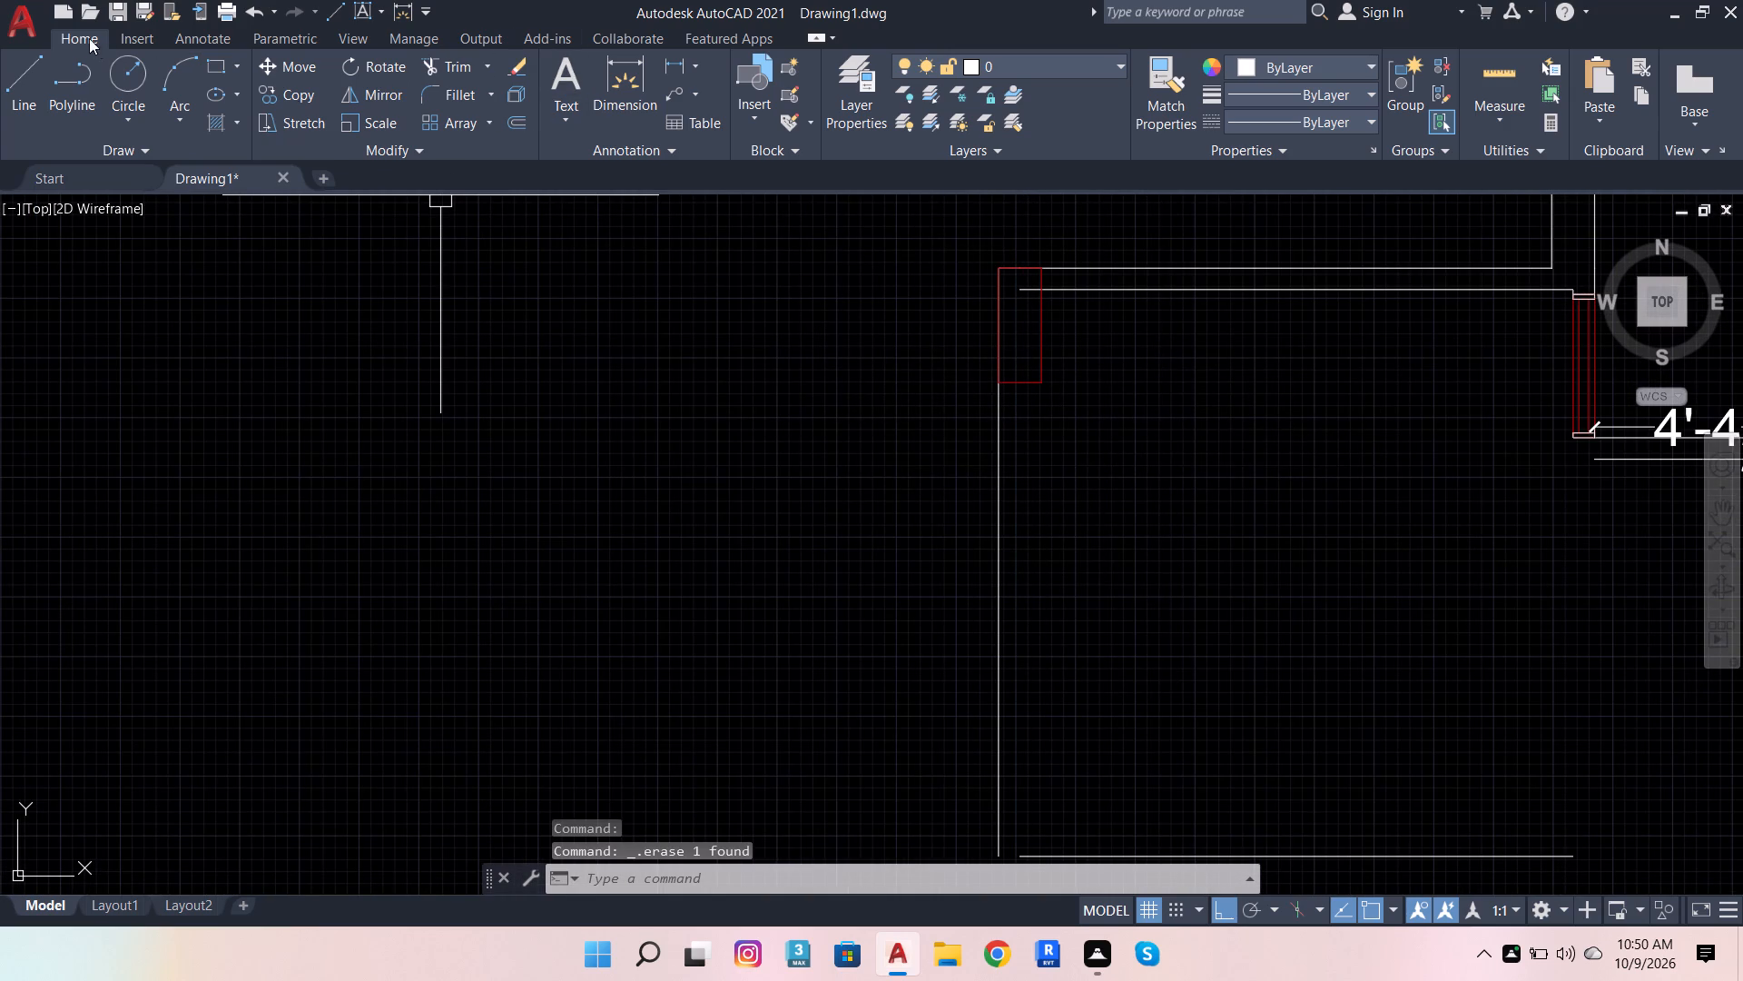
Draw the vertical partition's inner face from the inner corner down through the red corner block, and trim it at the block's lower edge.
click(38, 74)
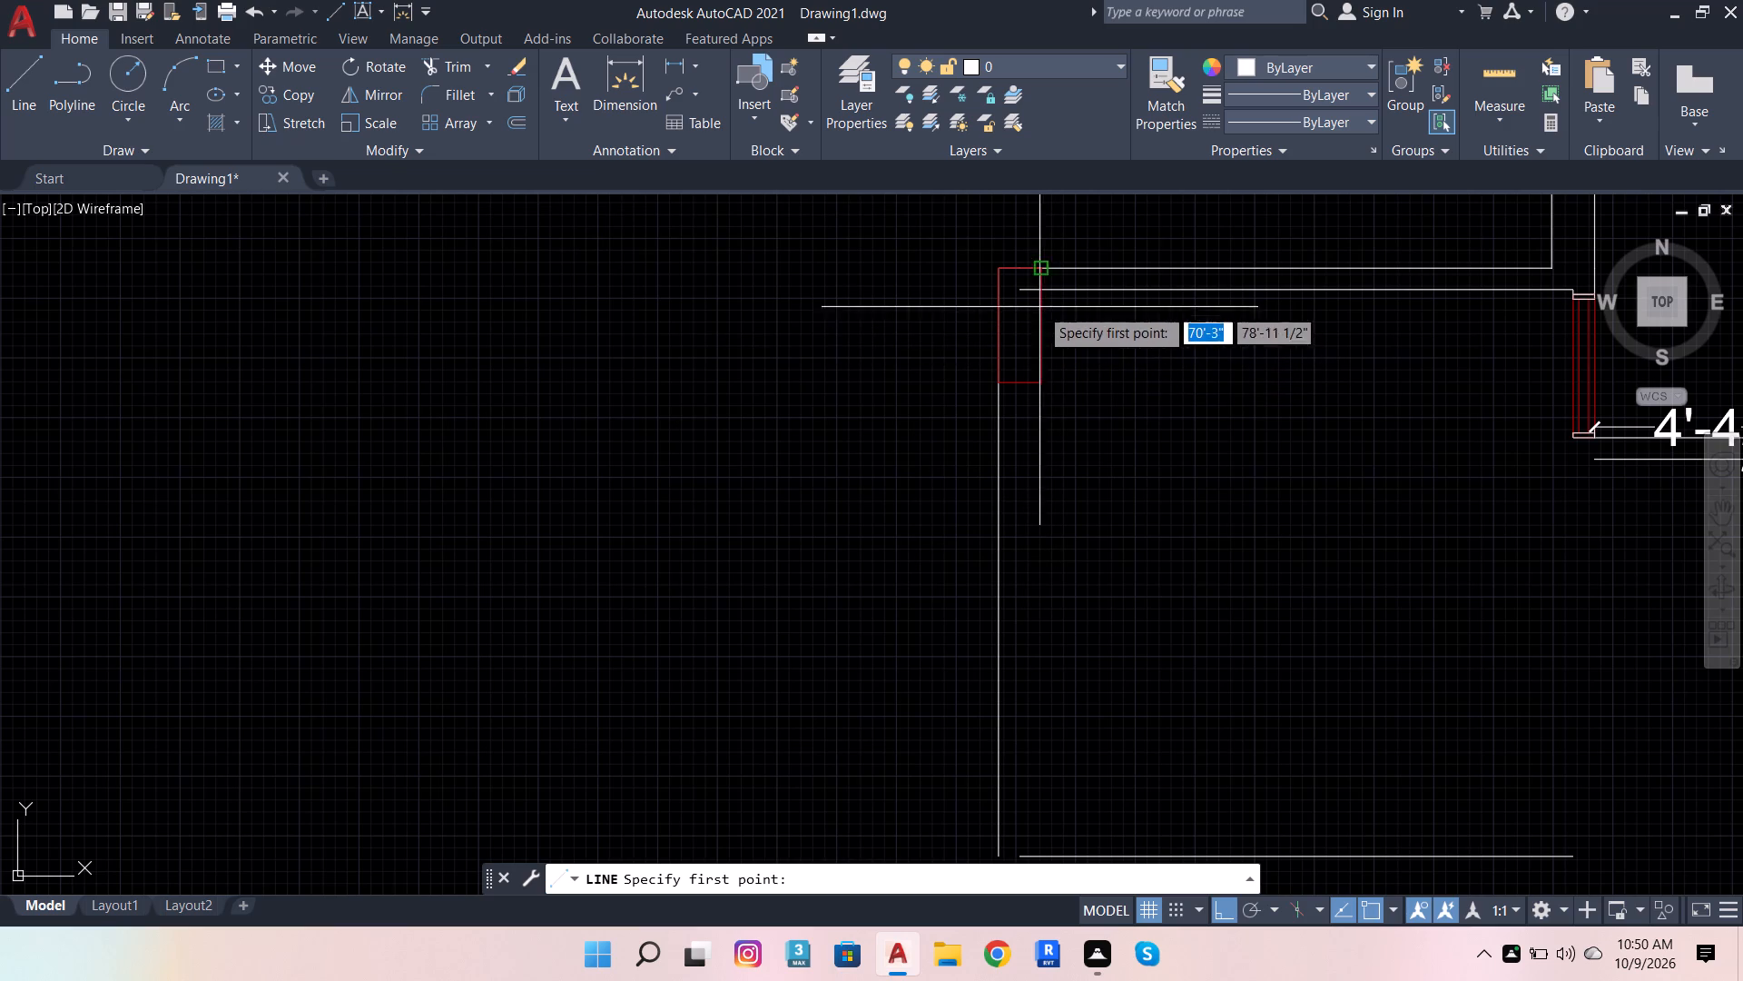
click(1022, 289)
scroll(1028, 394, up, 3)
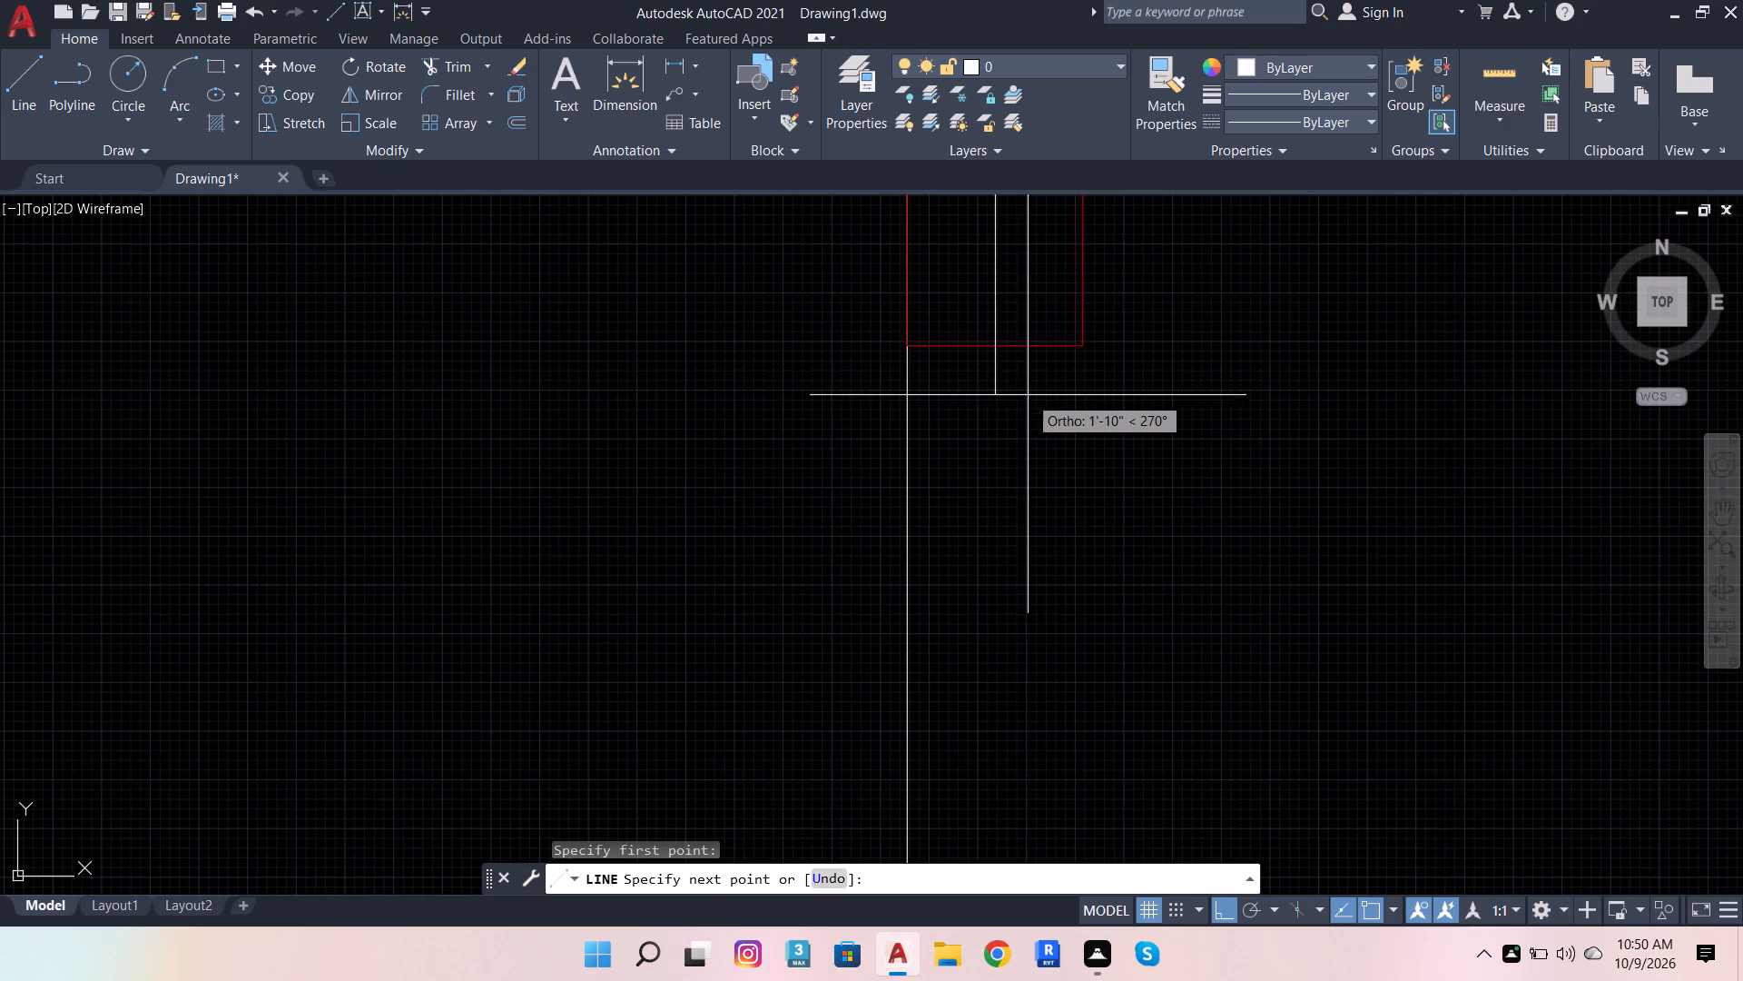
click(1016, 398)
click(458, 68)
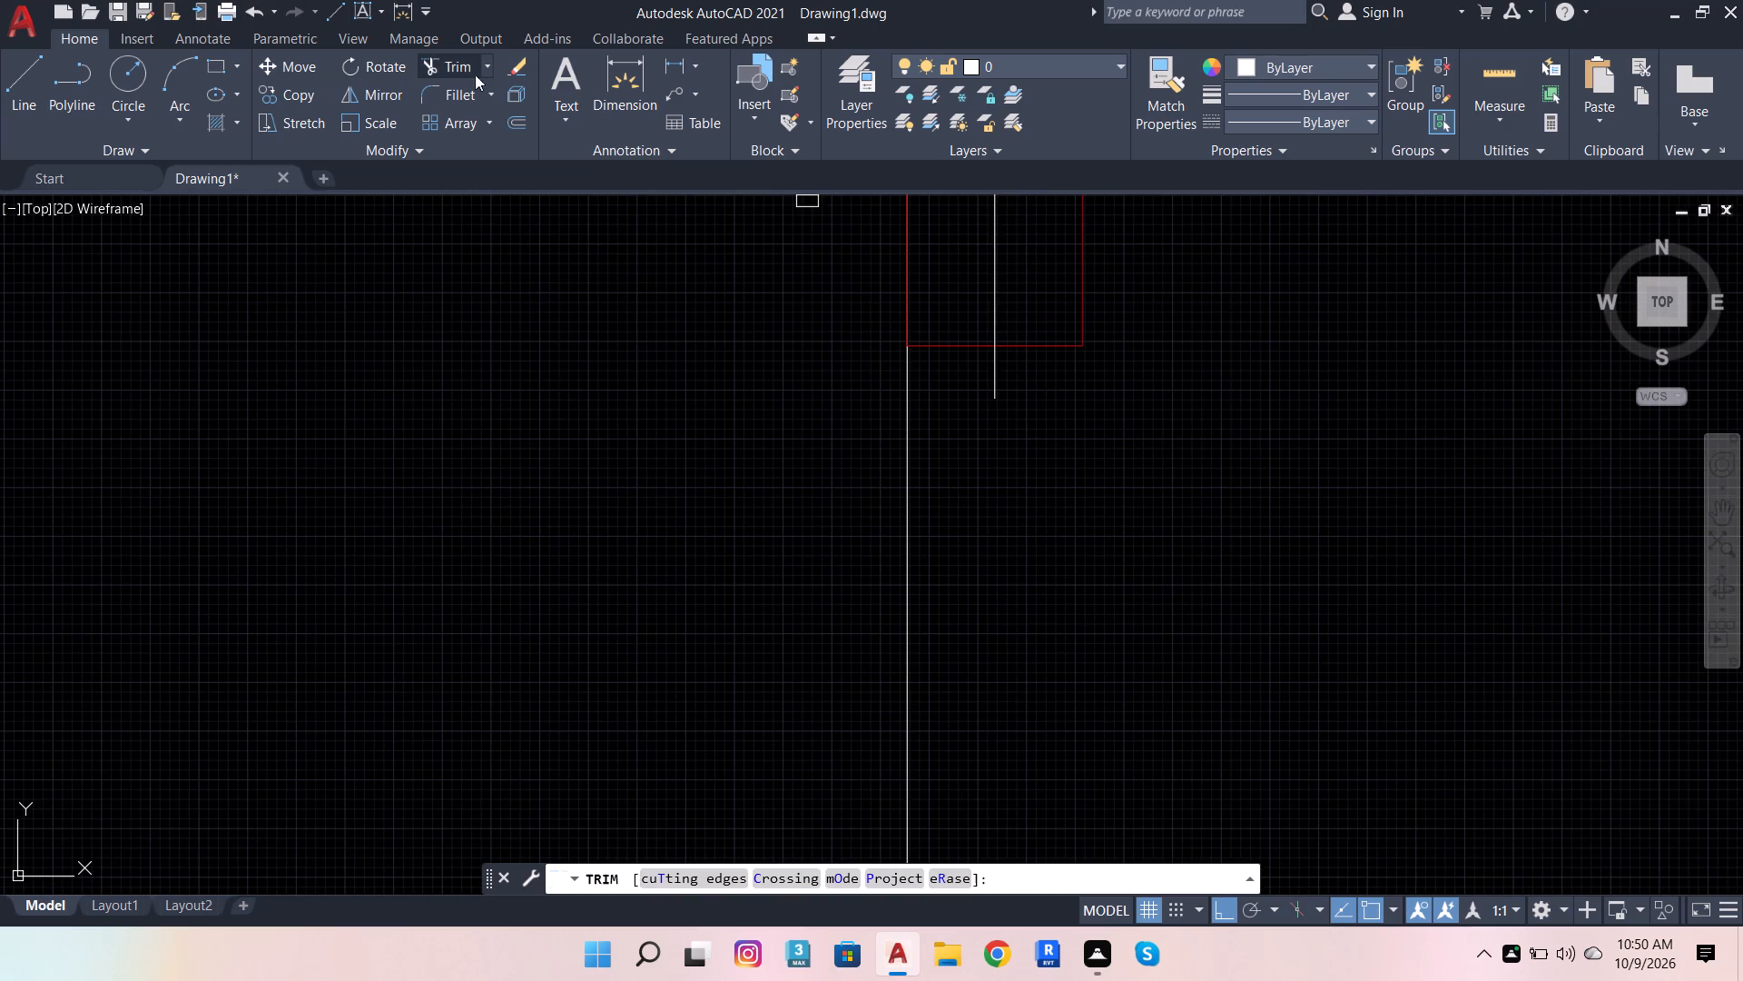
click(1011, 384)
click(975, 381)
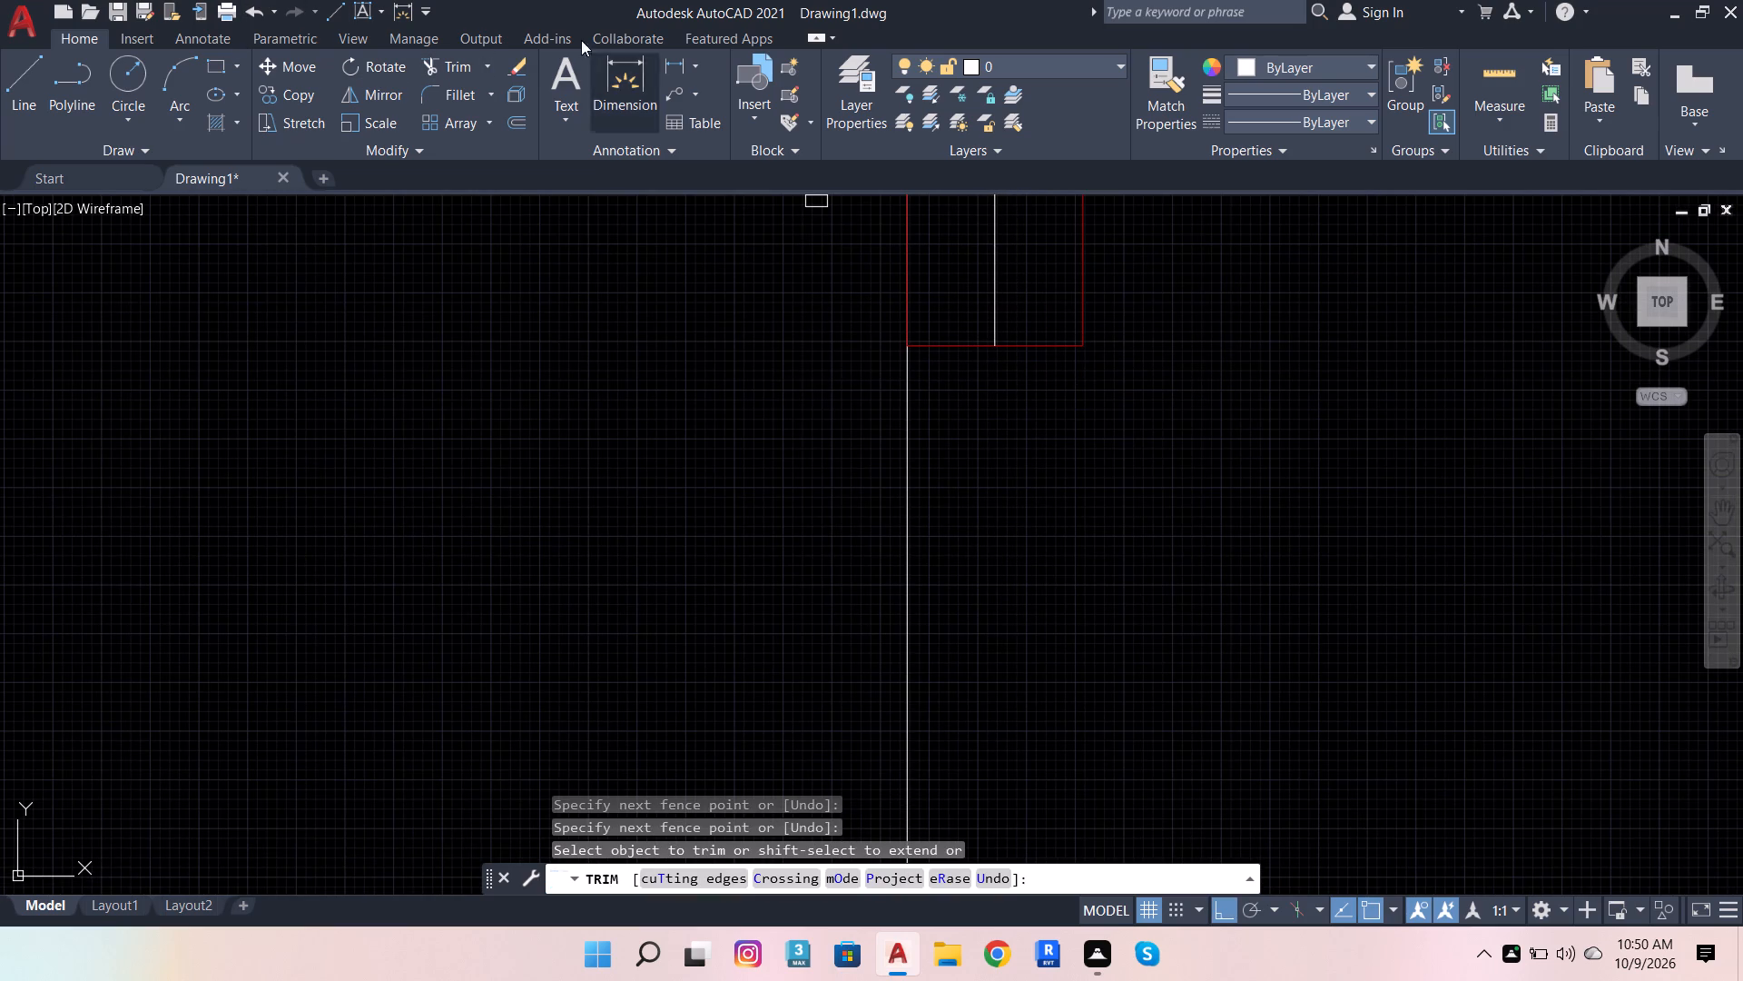
Continue the inner face line 7'9" down from the red block's lower edge, with a horizontal end line crossing the partition's outer face.
click(8, 78)
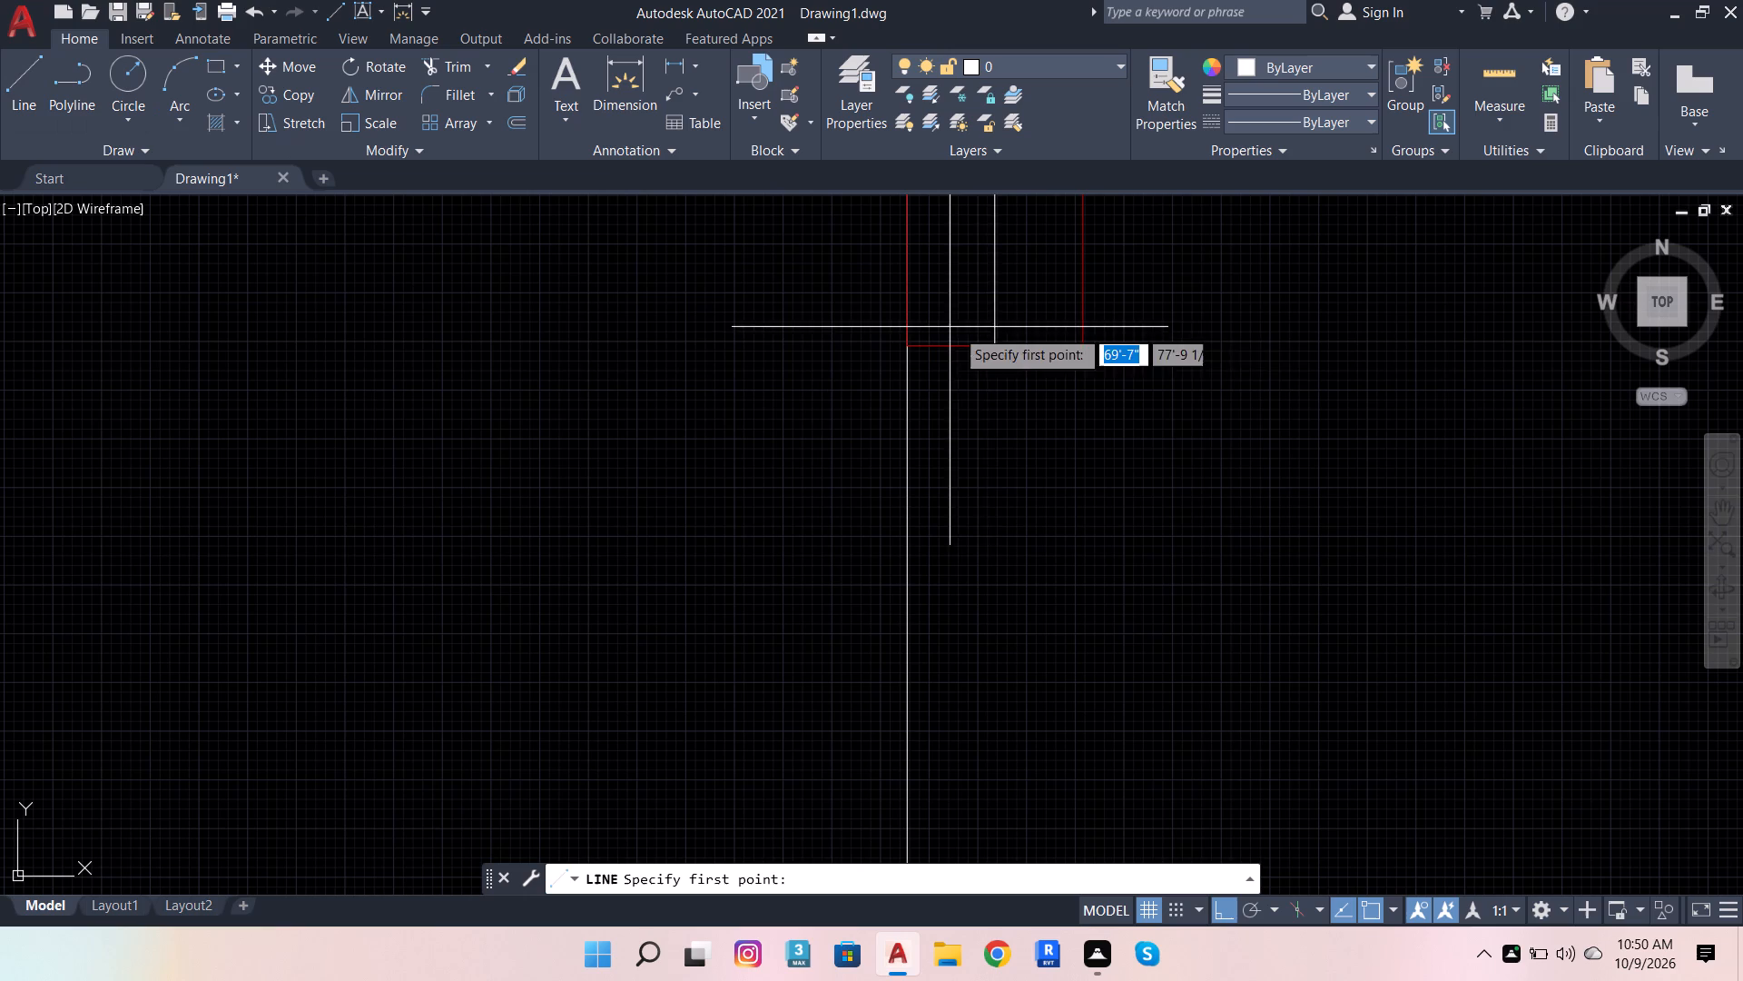
click(995, 352)
scroll(1045, 319, down, 5)
scroll(1050, 415, up, 2)
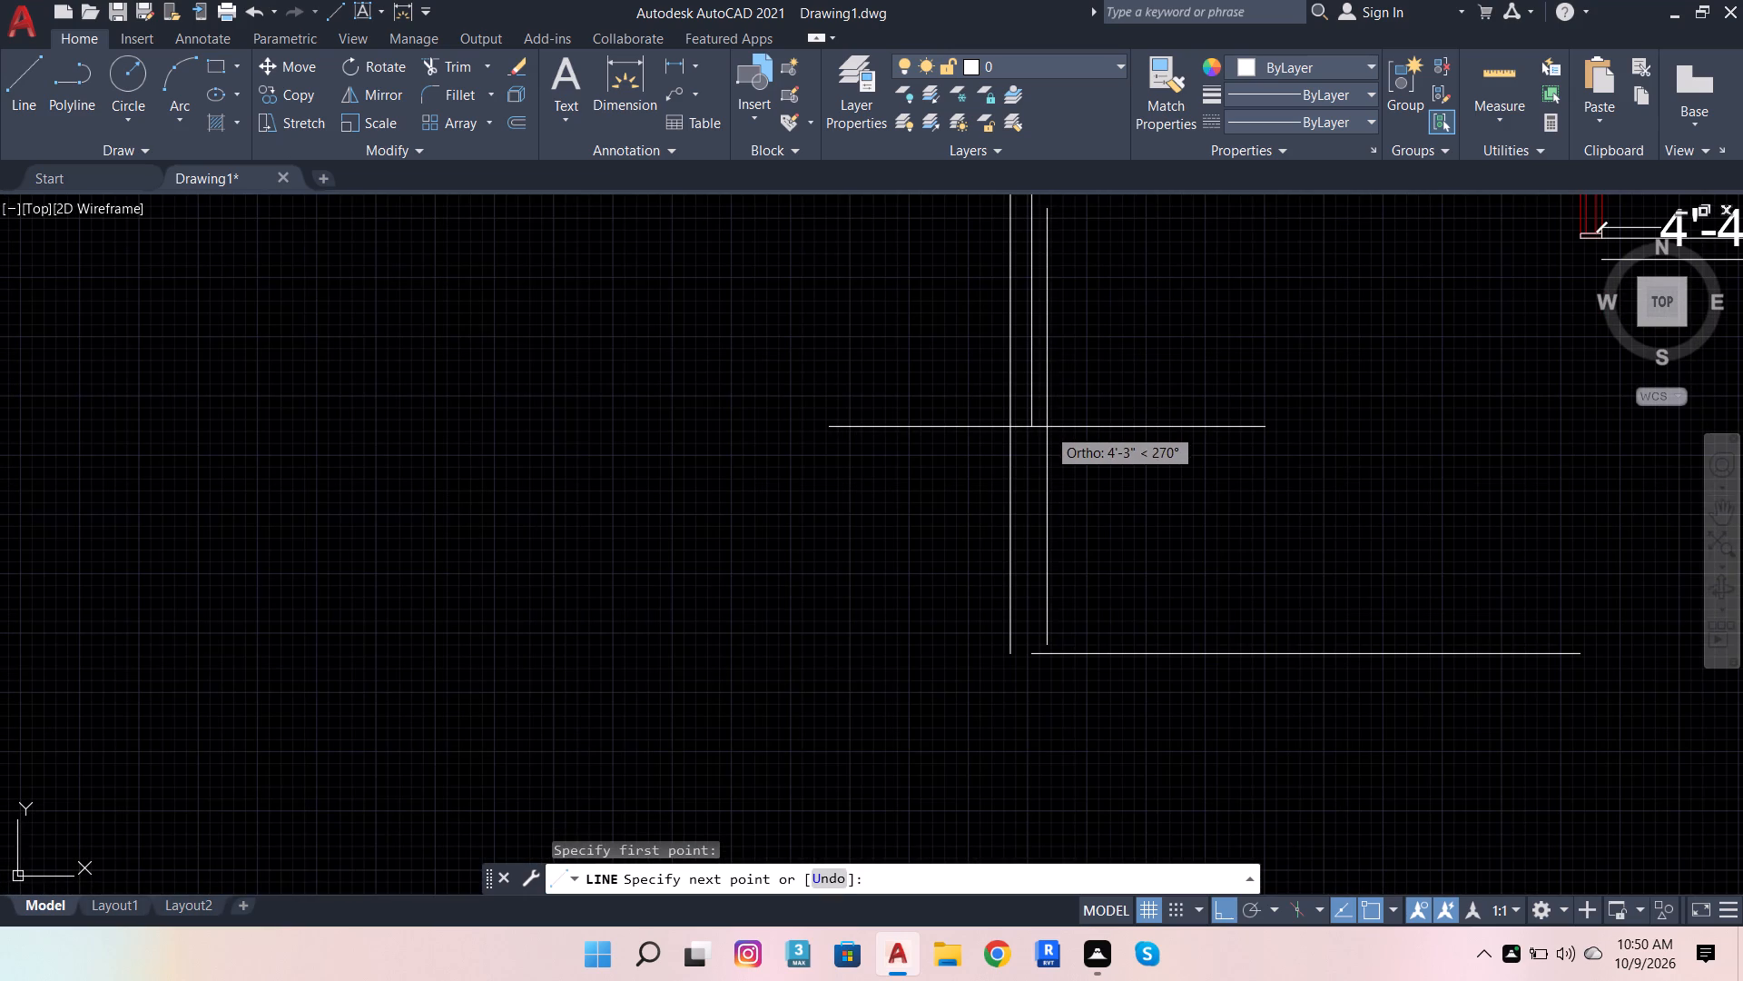
text(7'9)
key(Return)
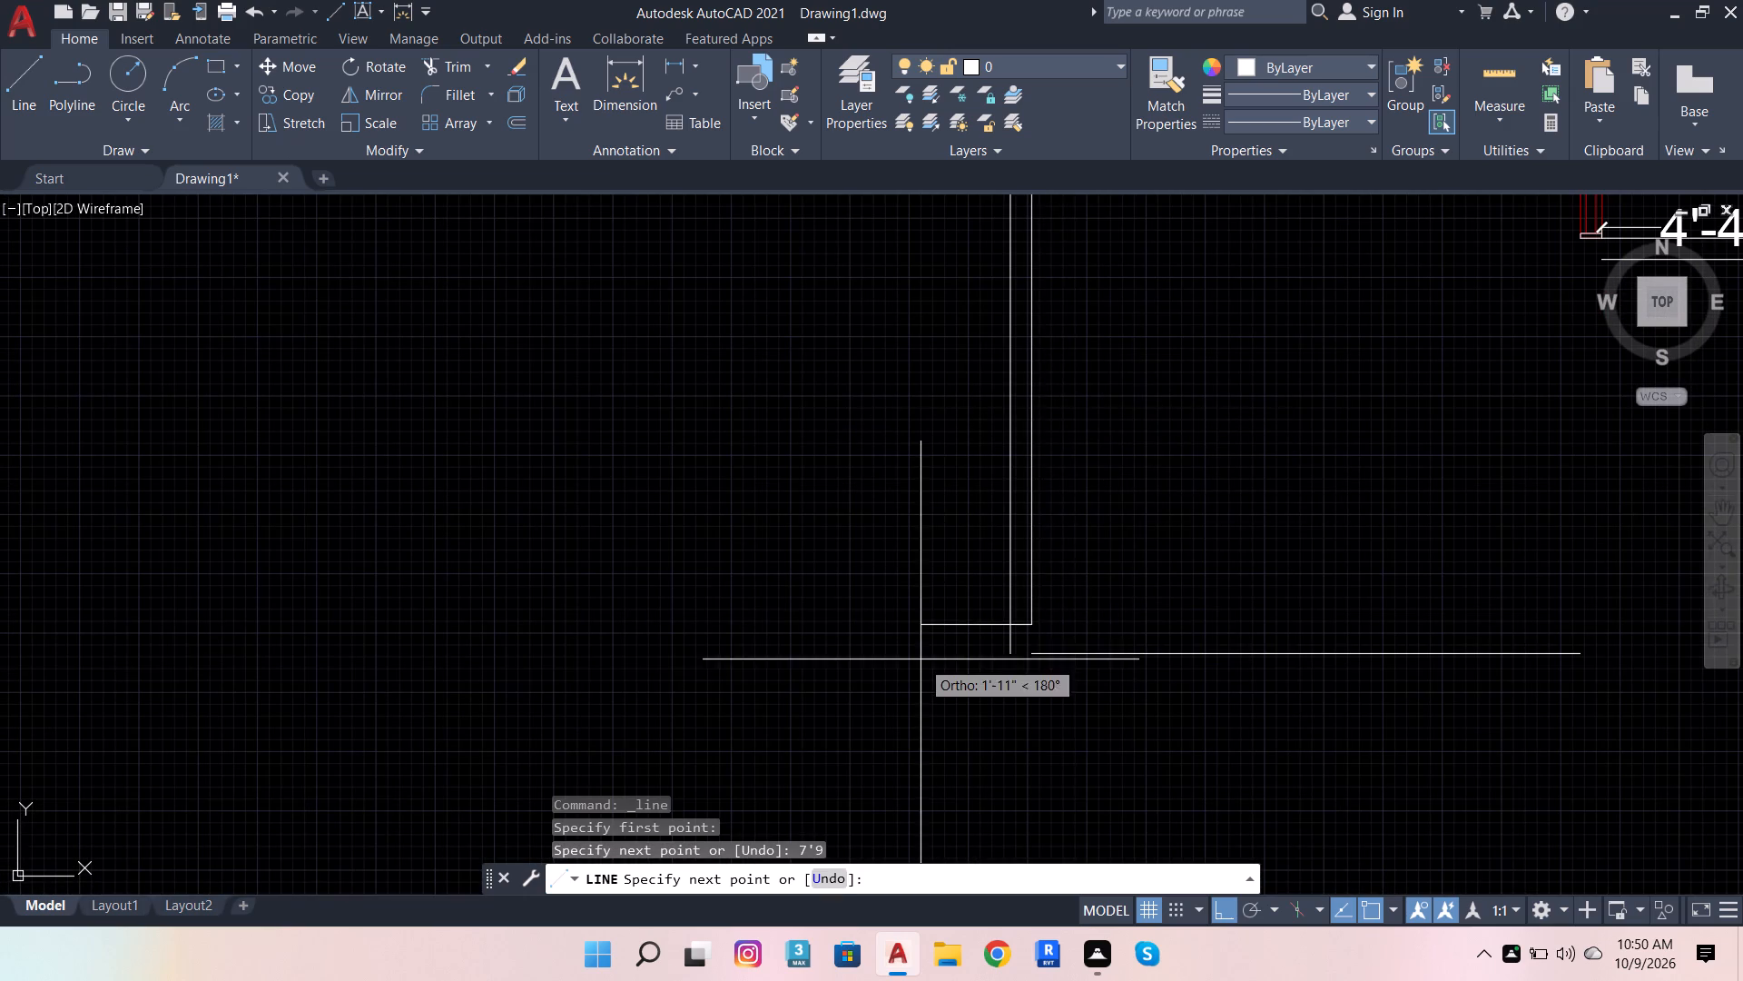
scroll(926, 659, up, 2)
click(1039, 644)
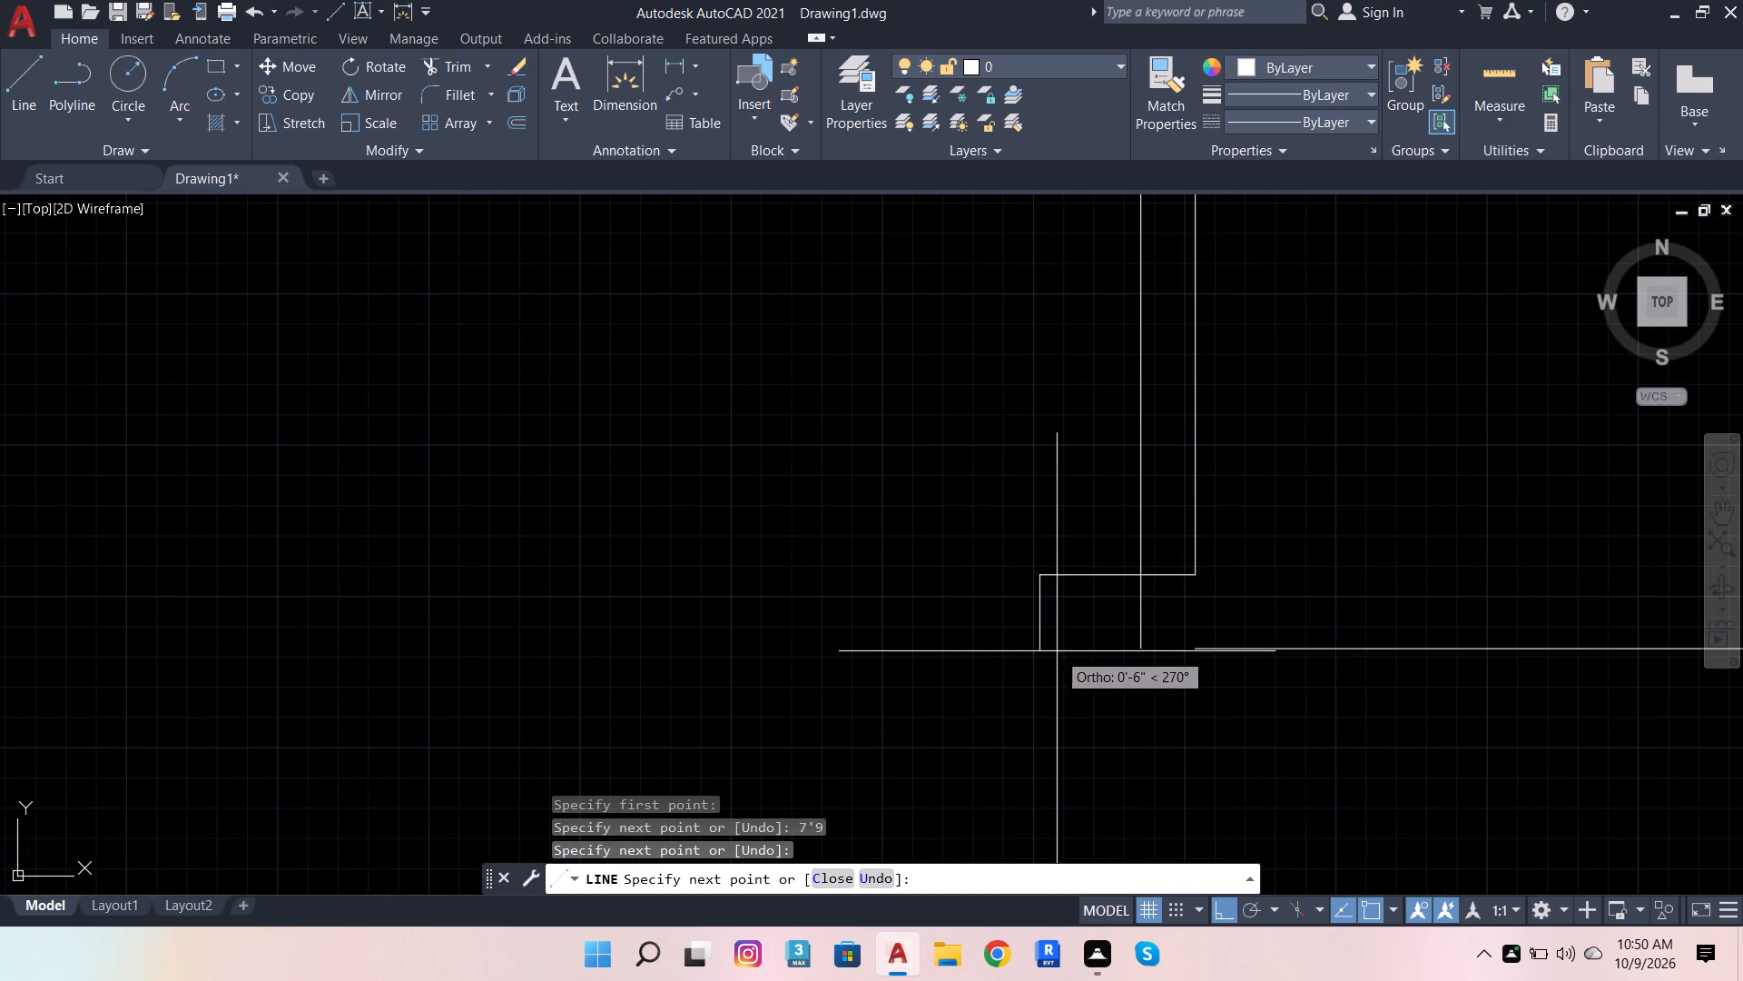
key(space)
Trim the overhanging parts of the end line and outer face line to close the vertical partition's lower end.
click(457, 75)
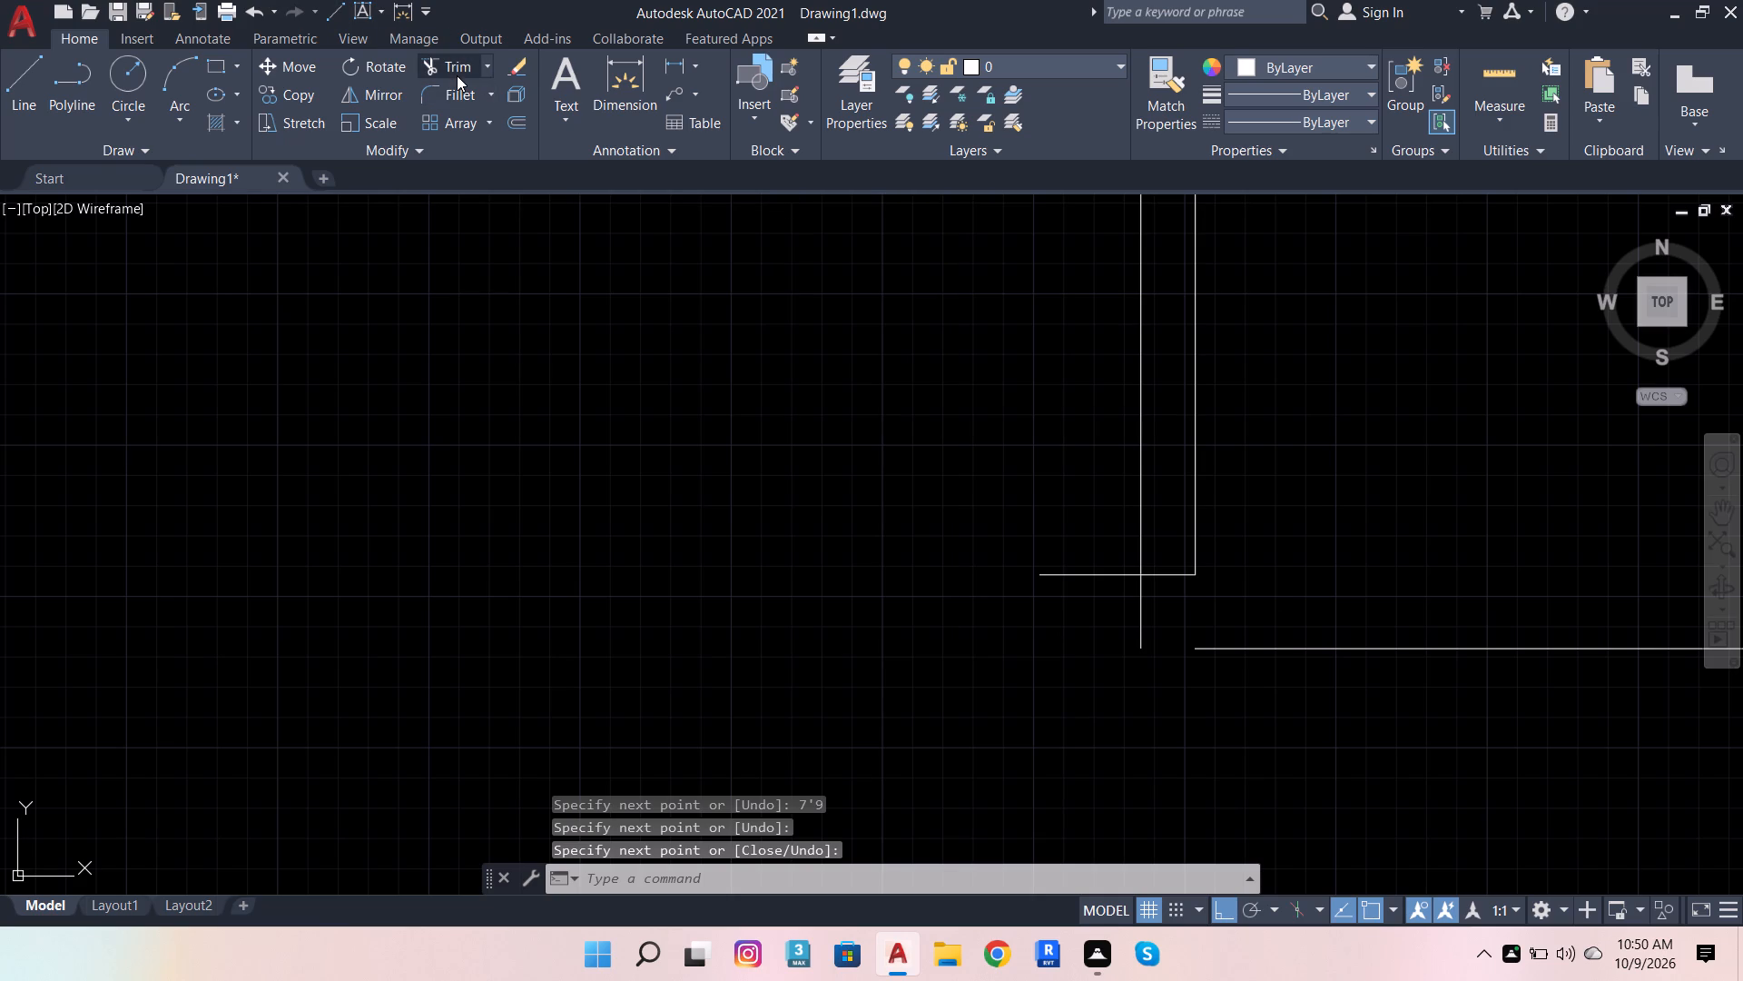
click(1069, 585)
click(1137, 625)
scroll(904, 624, down, 3)
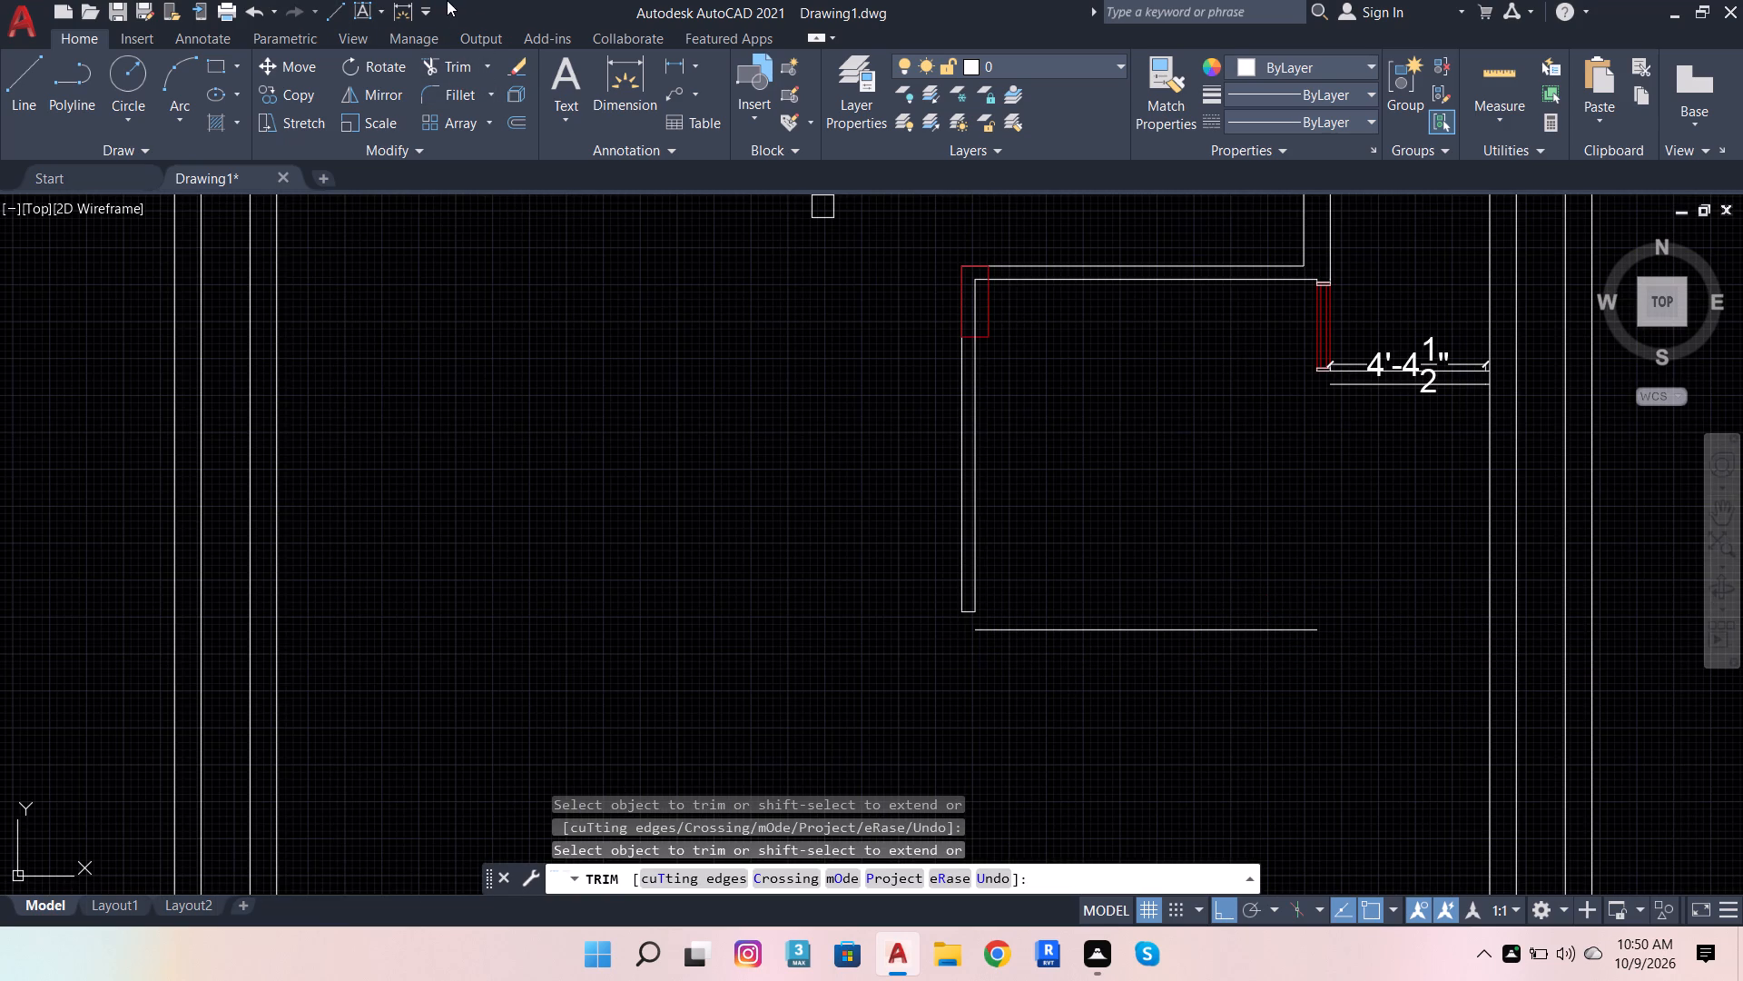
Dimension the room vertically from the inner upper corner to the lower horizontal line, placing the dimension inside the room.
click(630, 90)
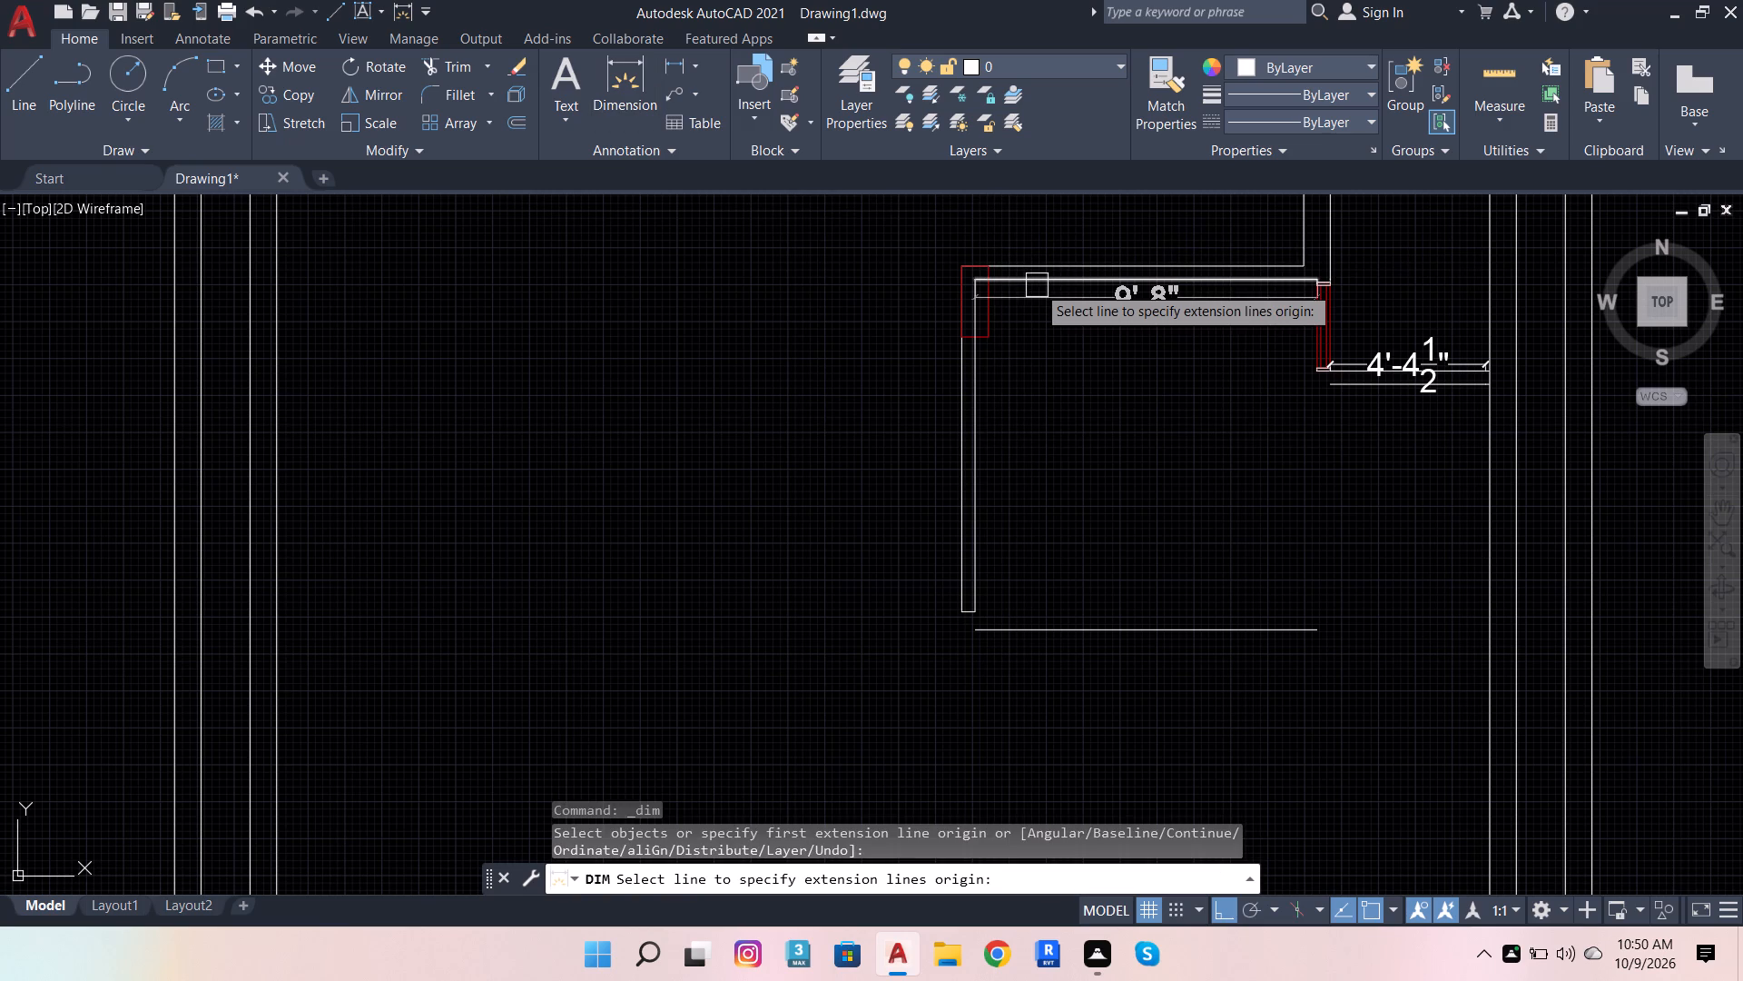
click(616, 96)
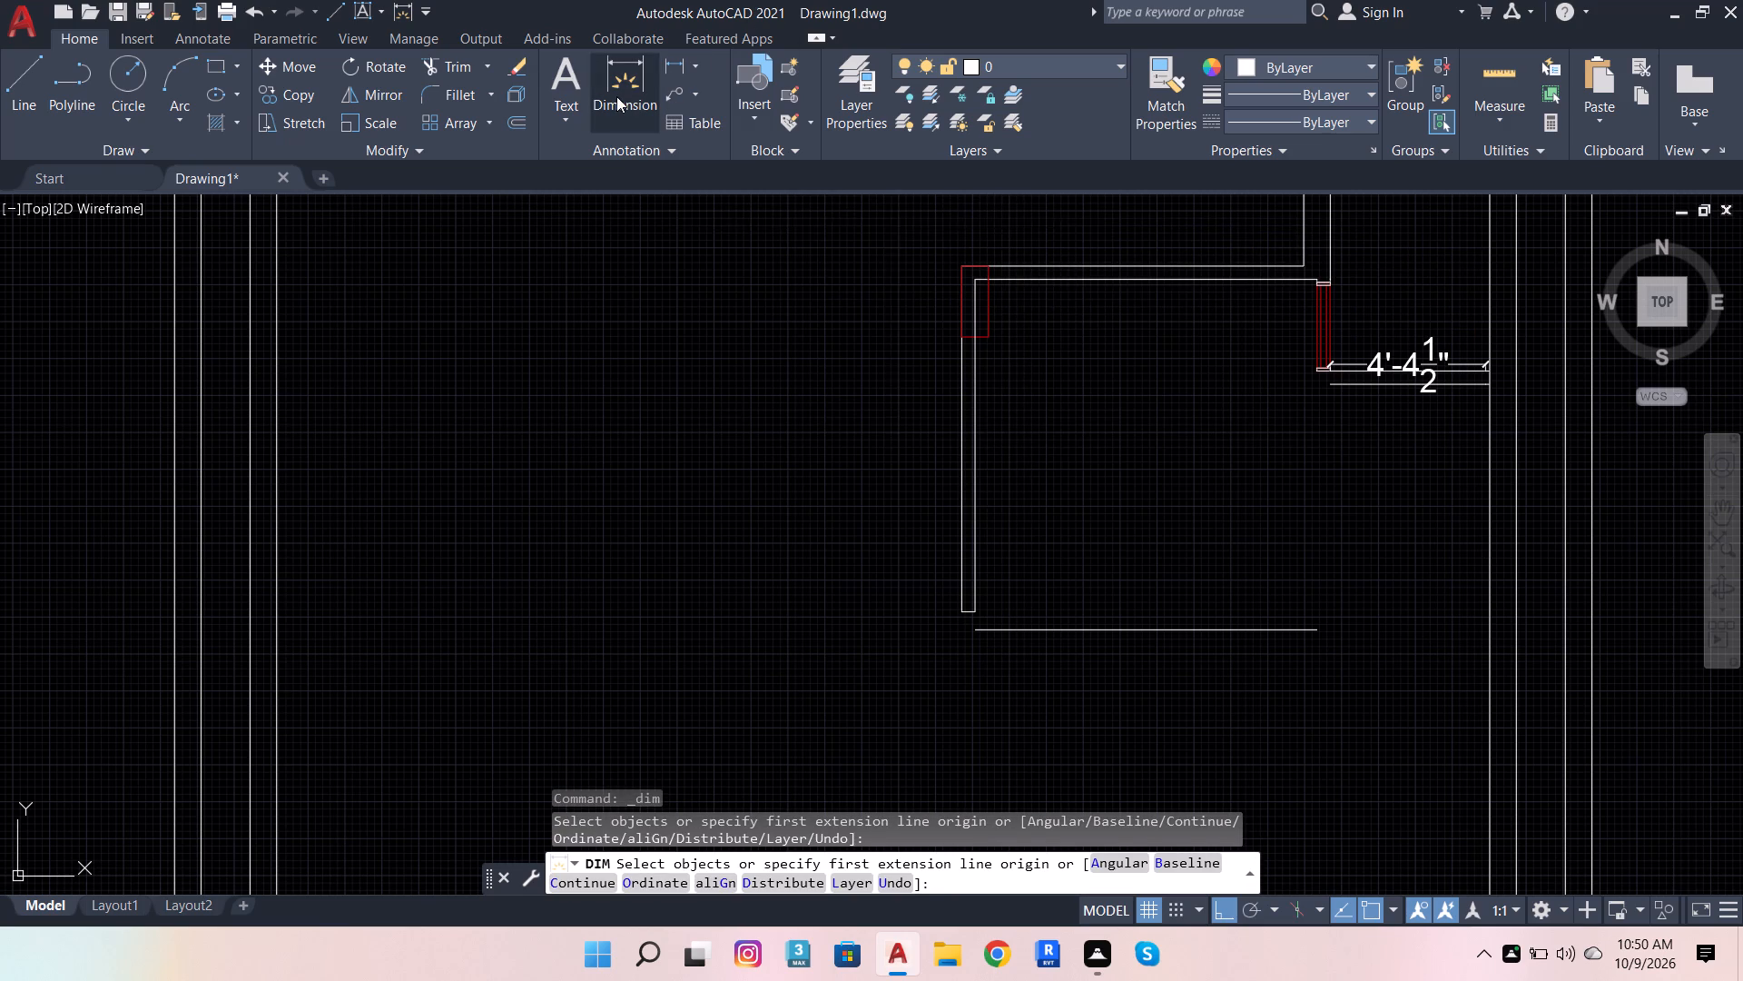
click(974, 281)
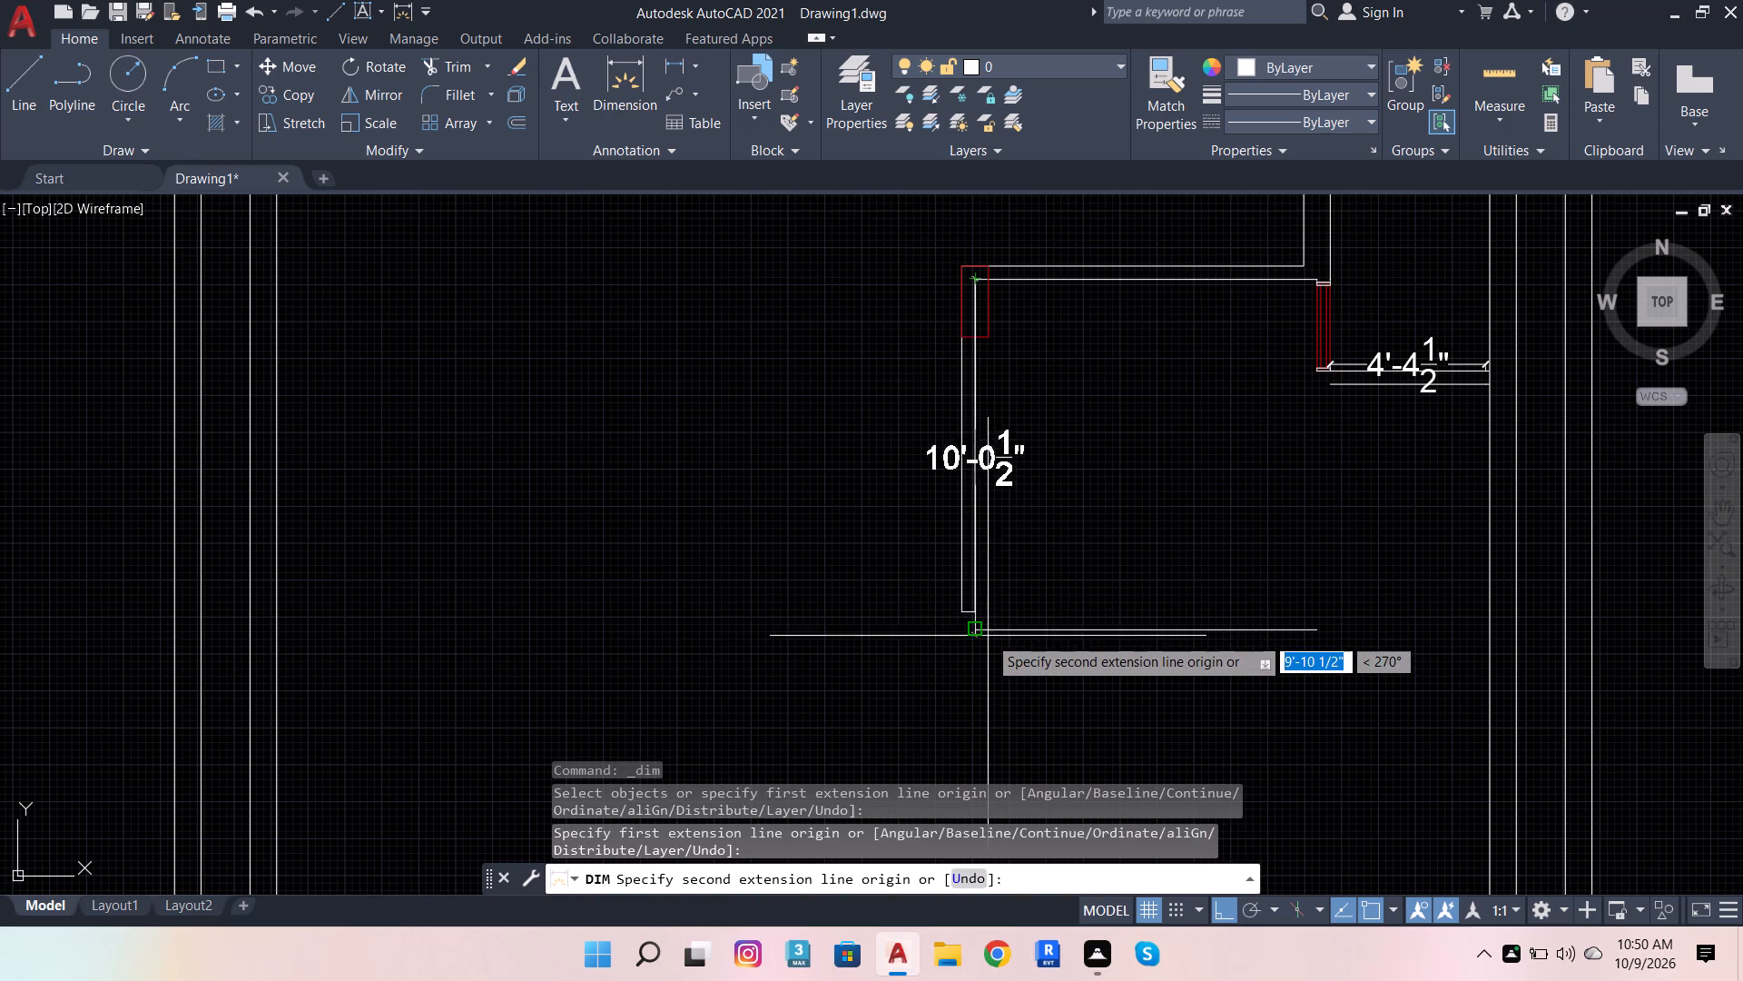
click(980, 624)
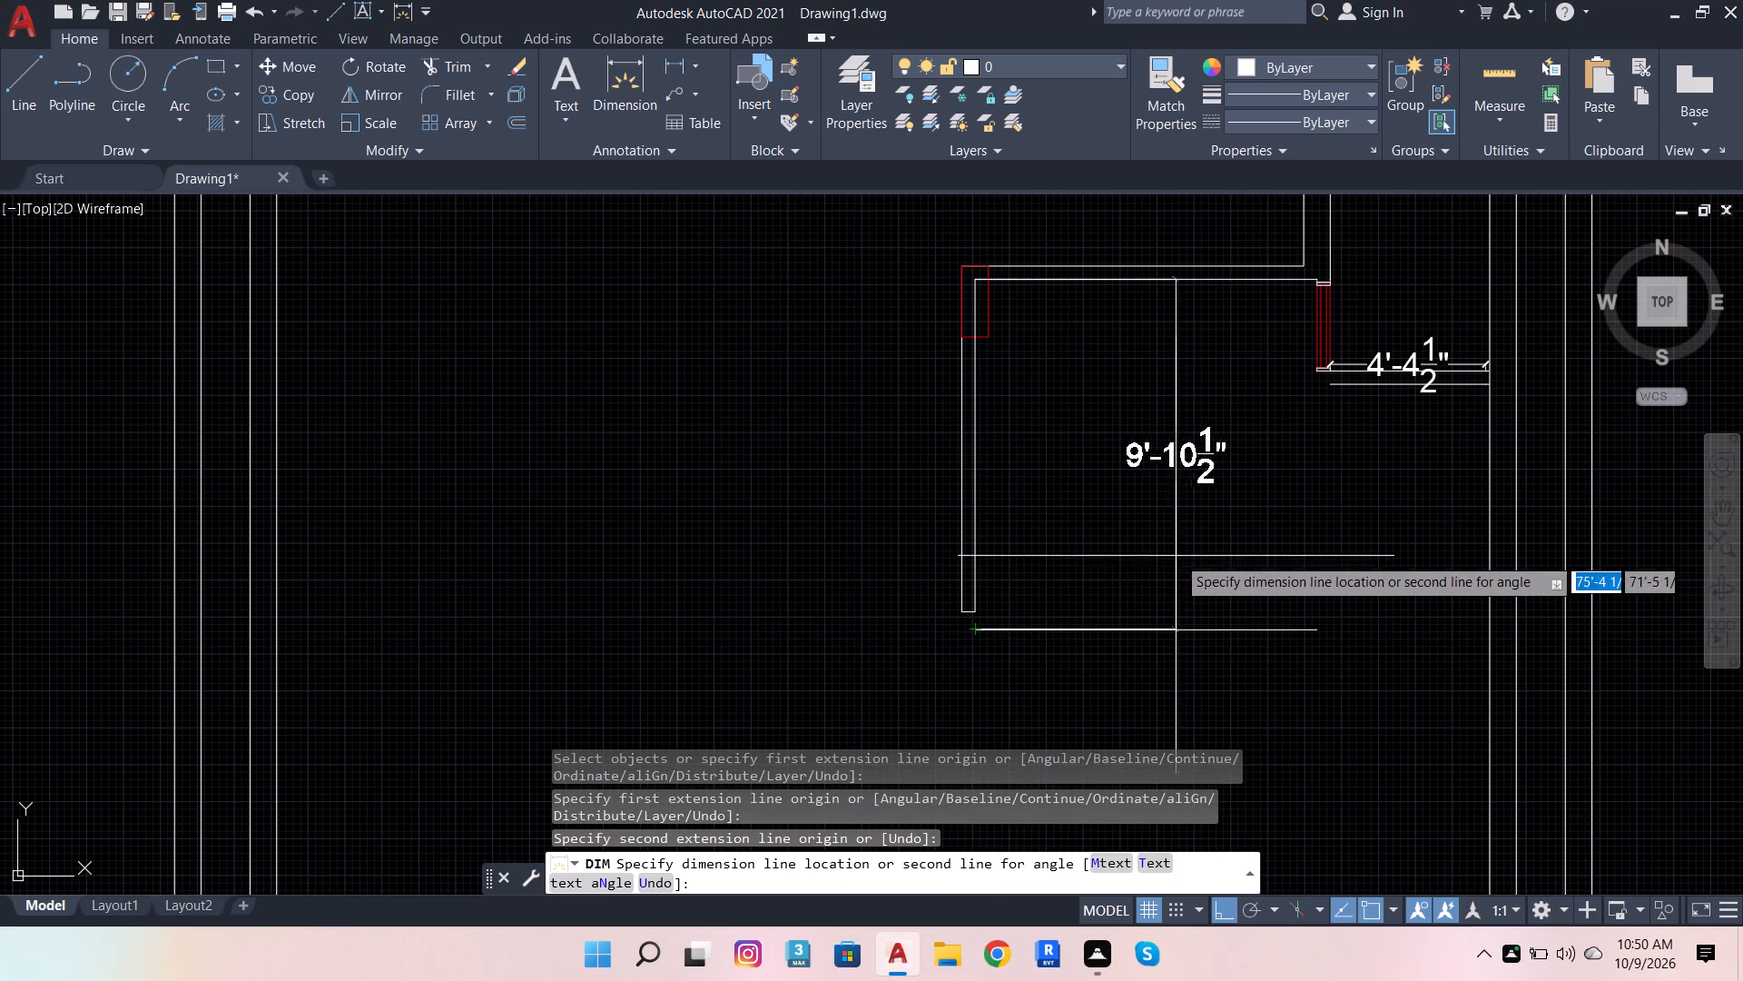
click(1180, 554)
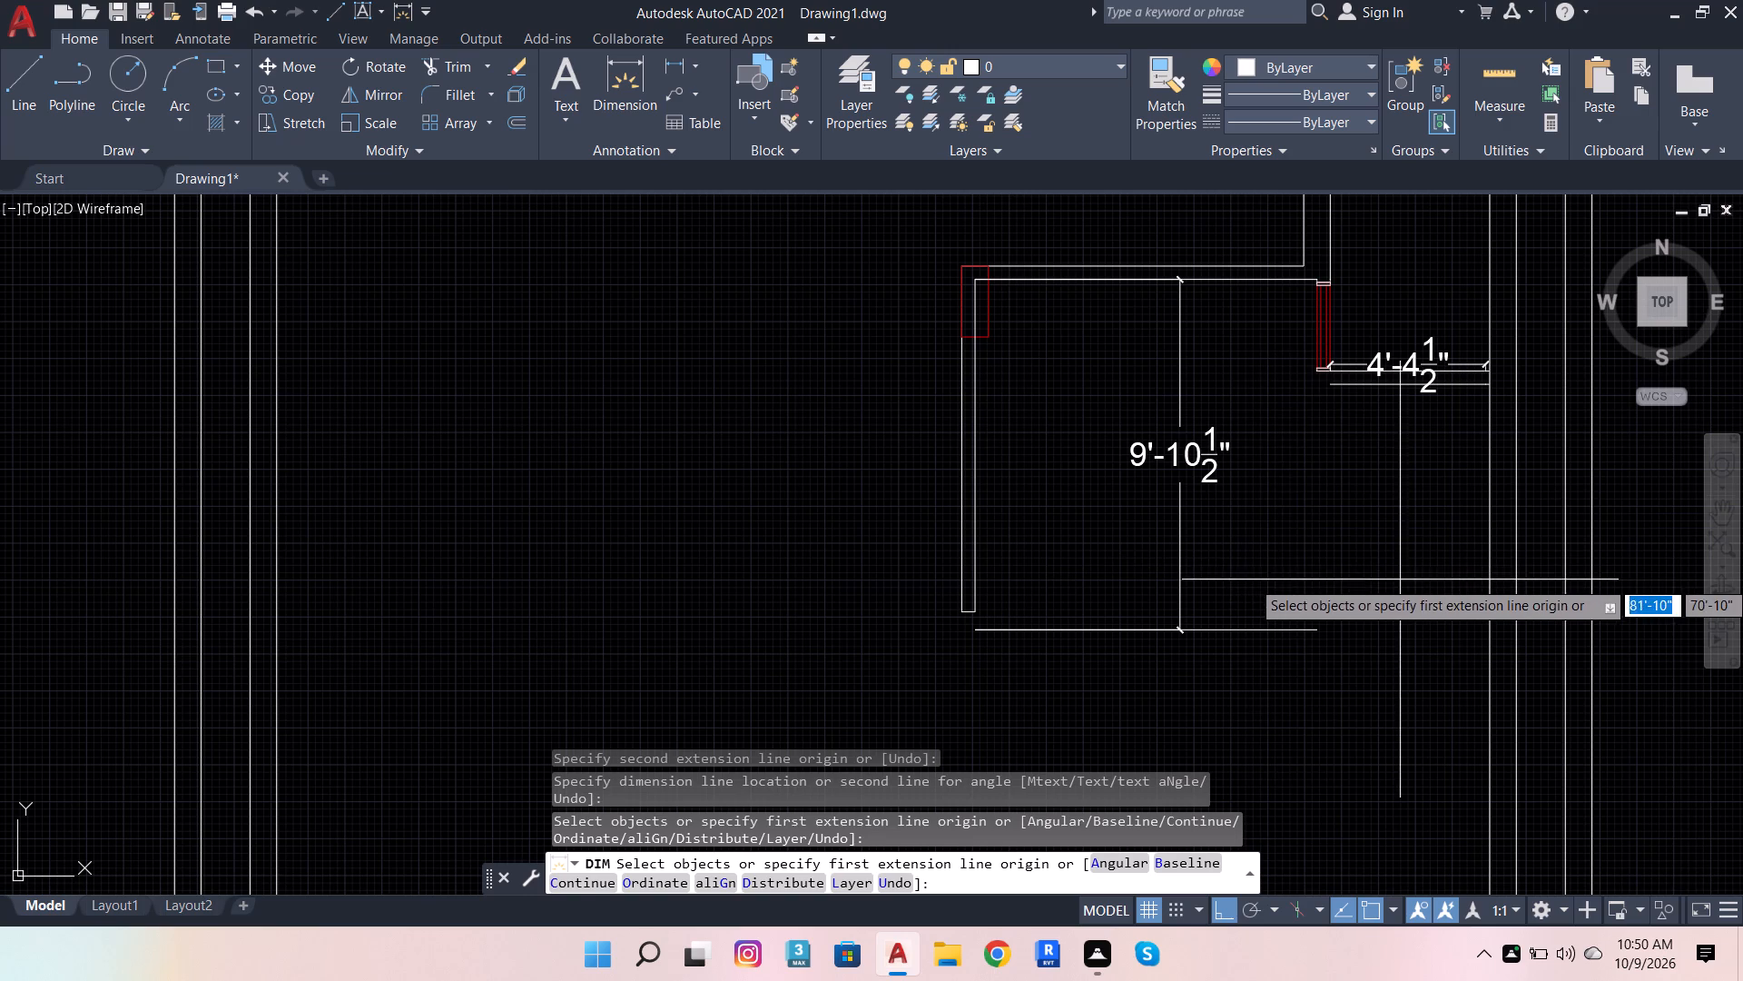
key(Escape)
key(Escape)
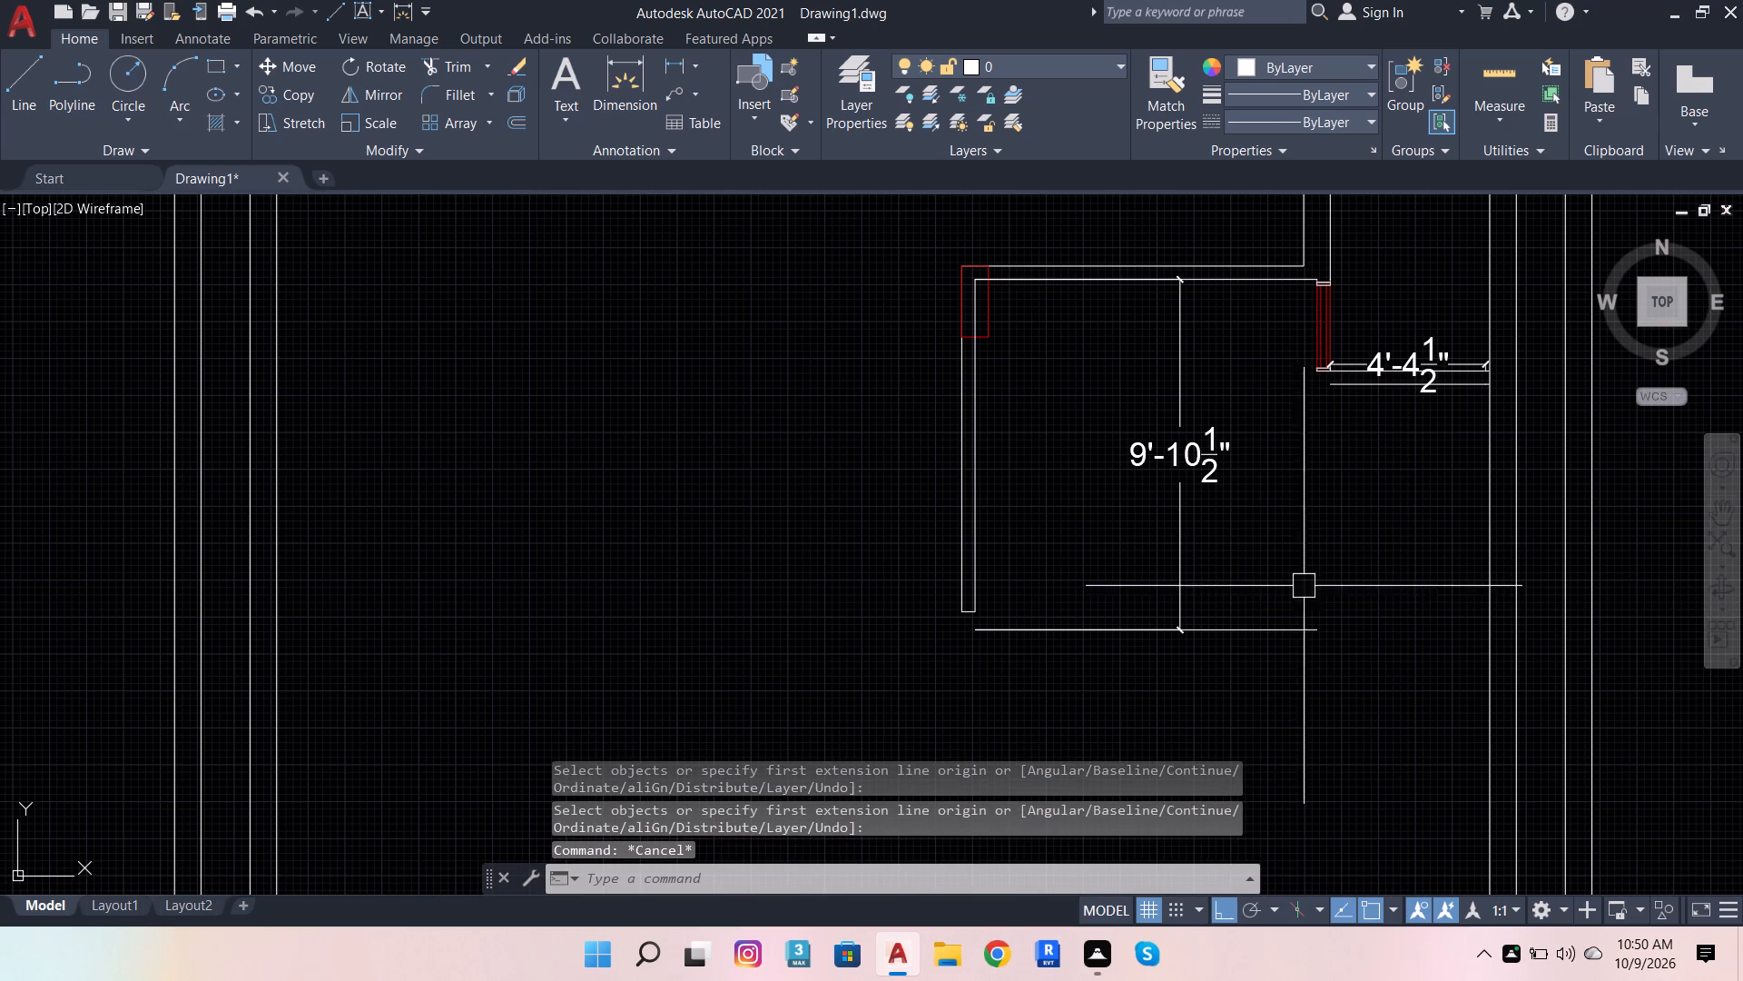
Extend the room's lower horizontal line to the right-hand exterior wall's inner face.
click(460, 69)
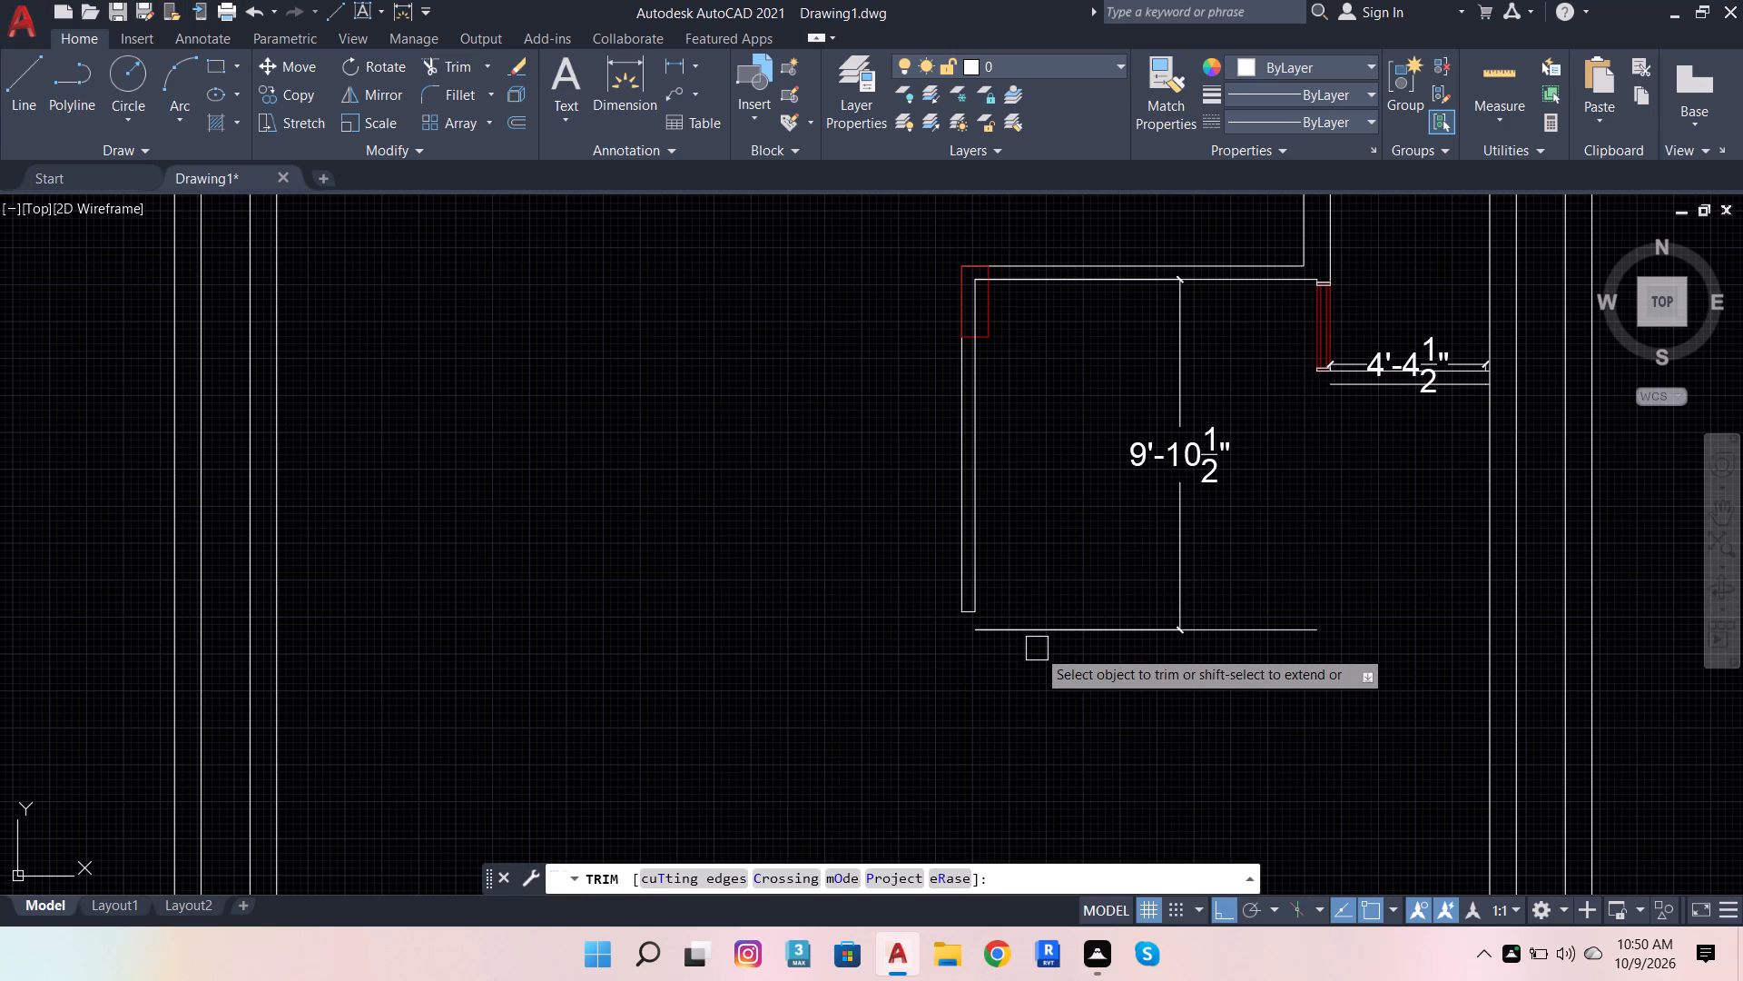
shift+click(1264, 629)
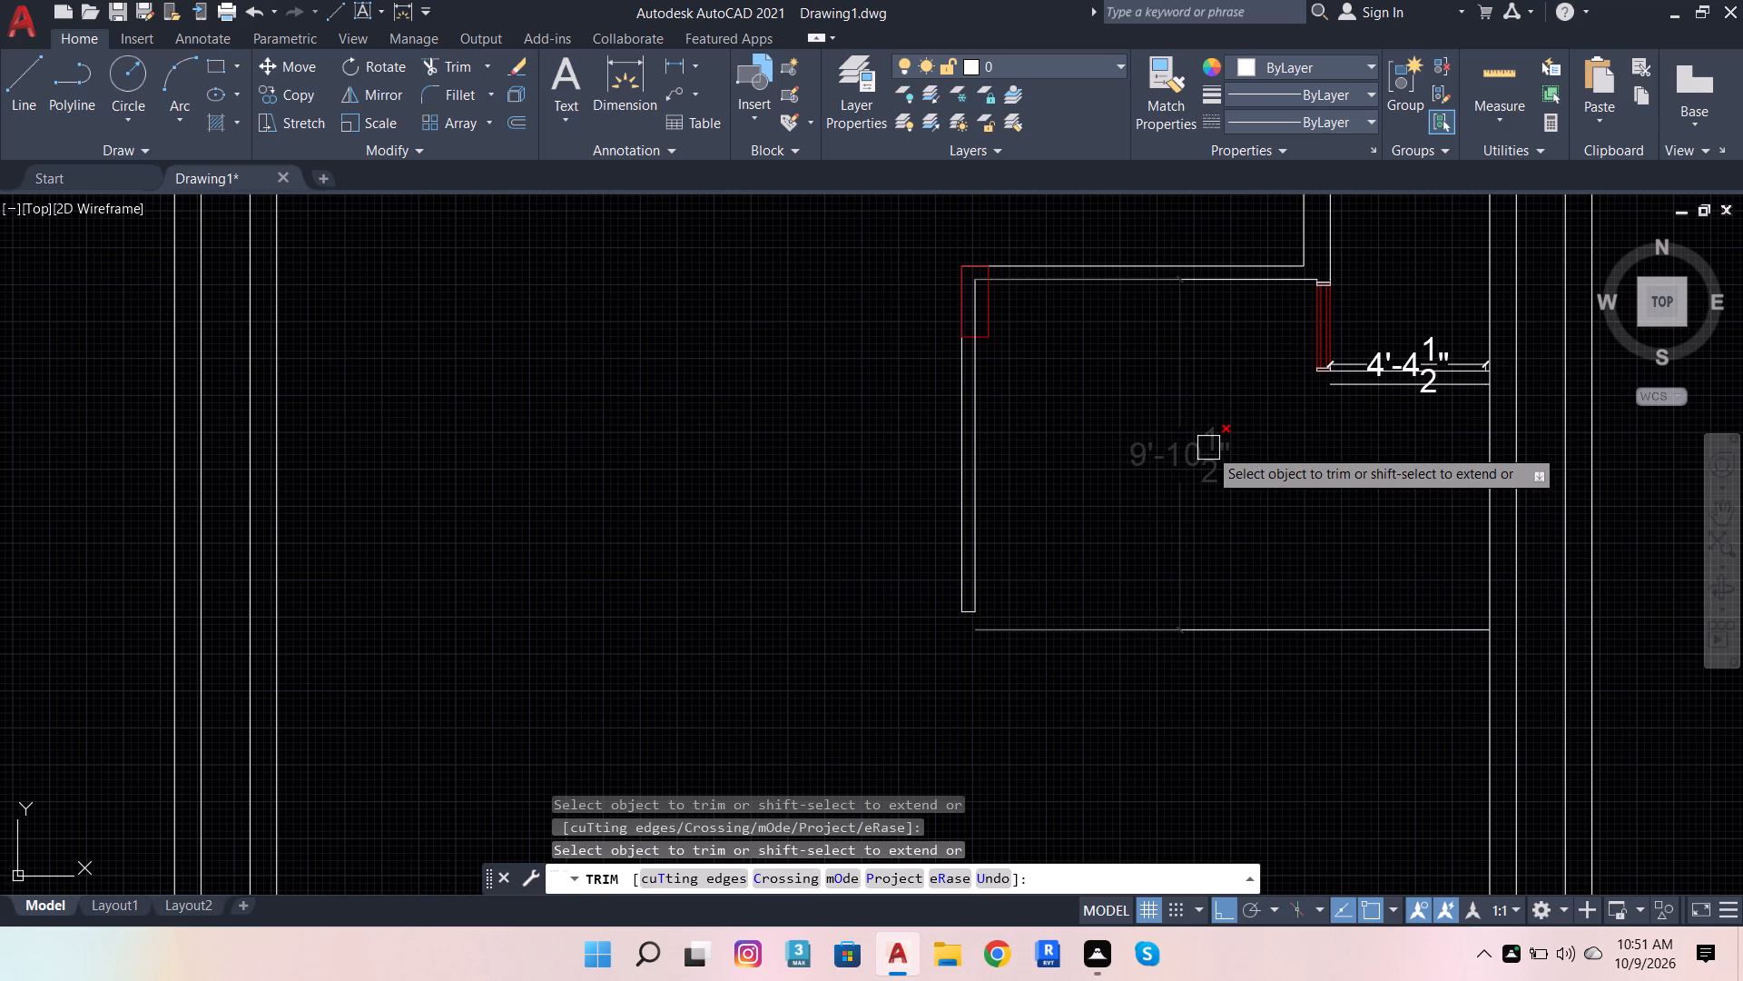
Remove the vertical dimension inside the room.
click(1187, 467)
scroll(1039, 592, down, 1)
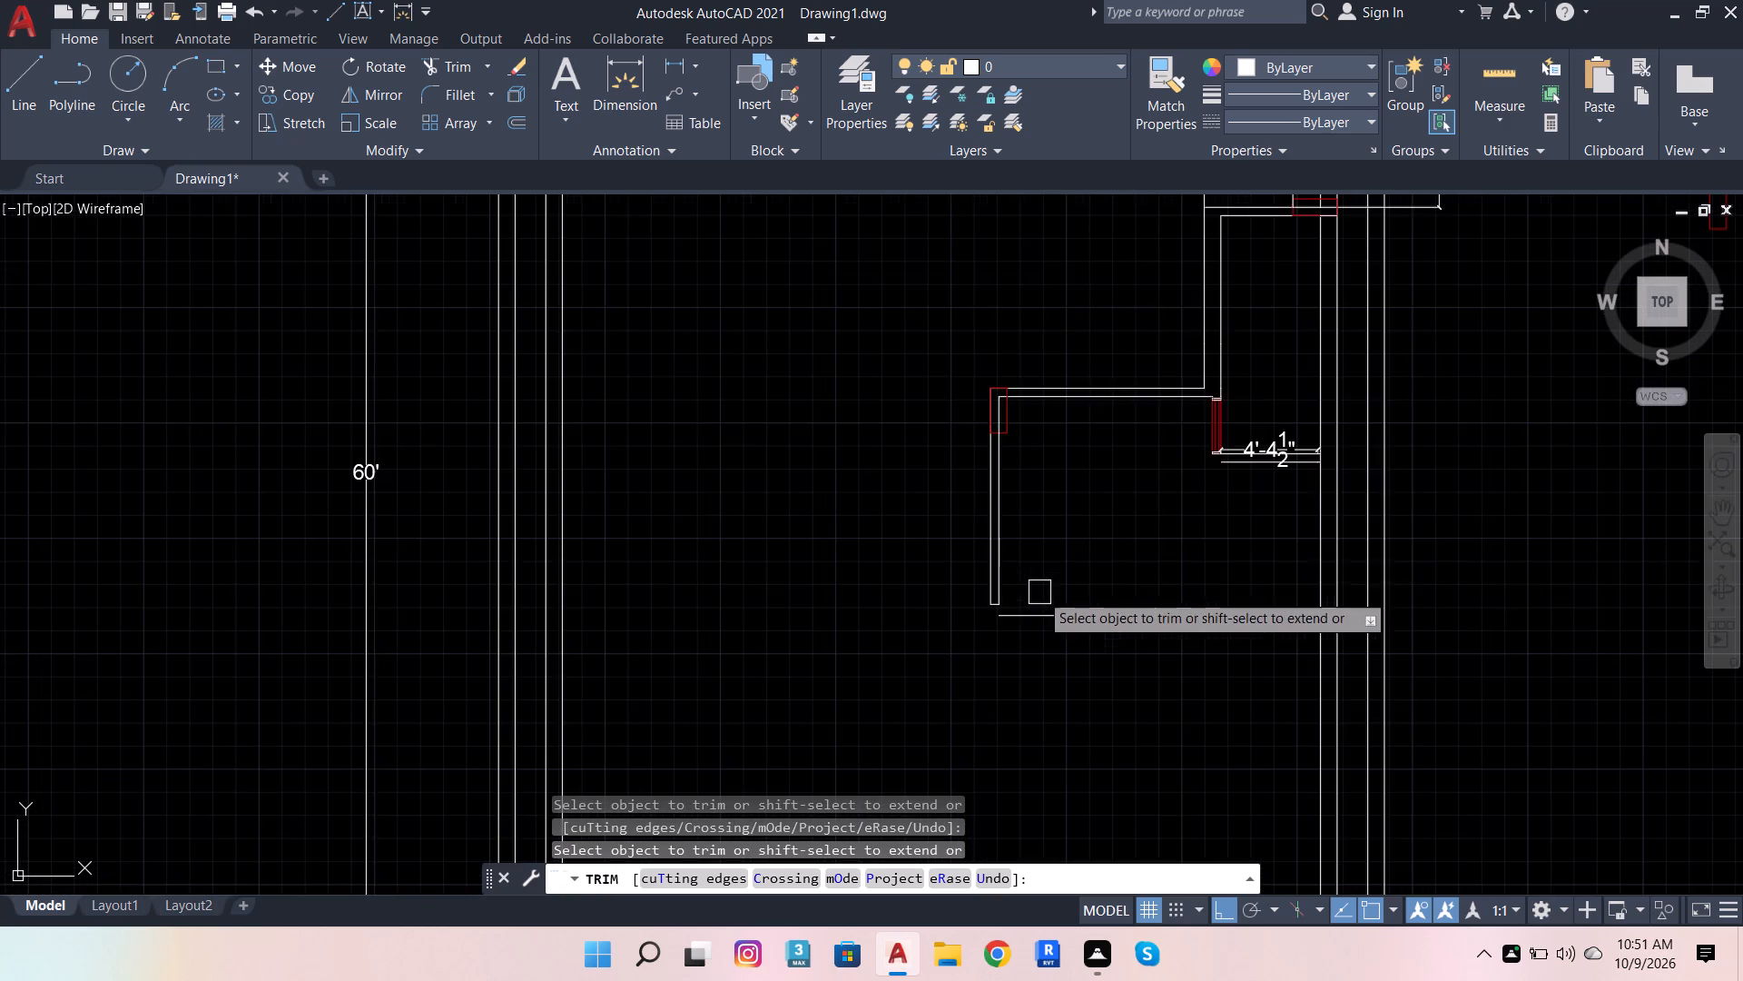
Offset the room's lower horizontal line 4.5" downward to form the second face of the lower partition.
click(501, 122)
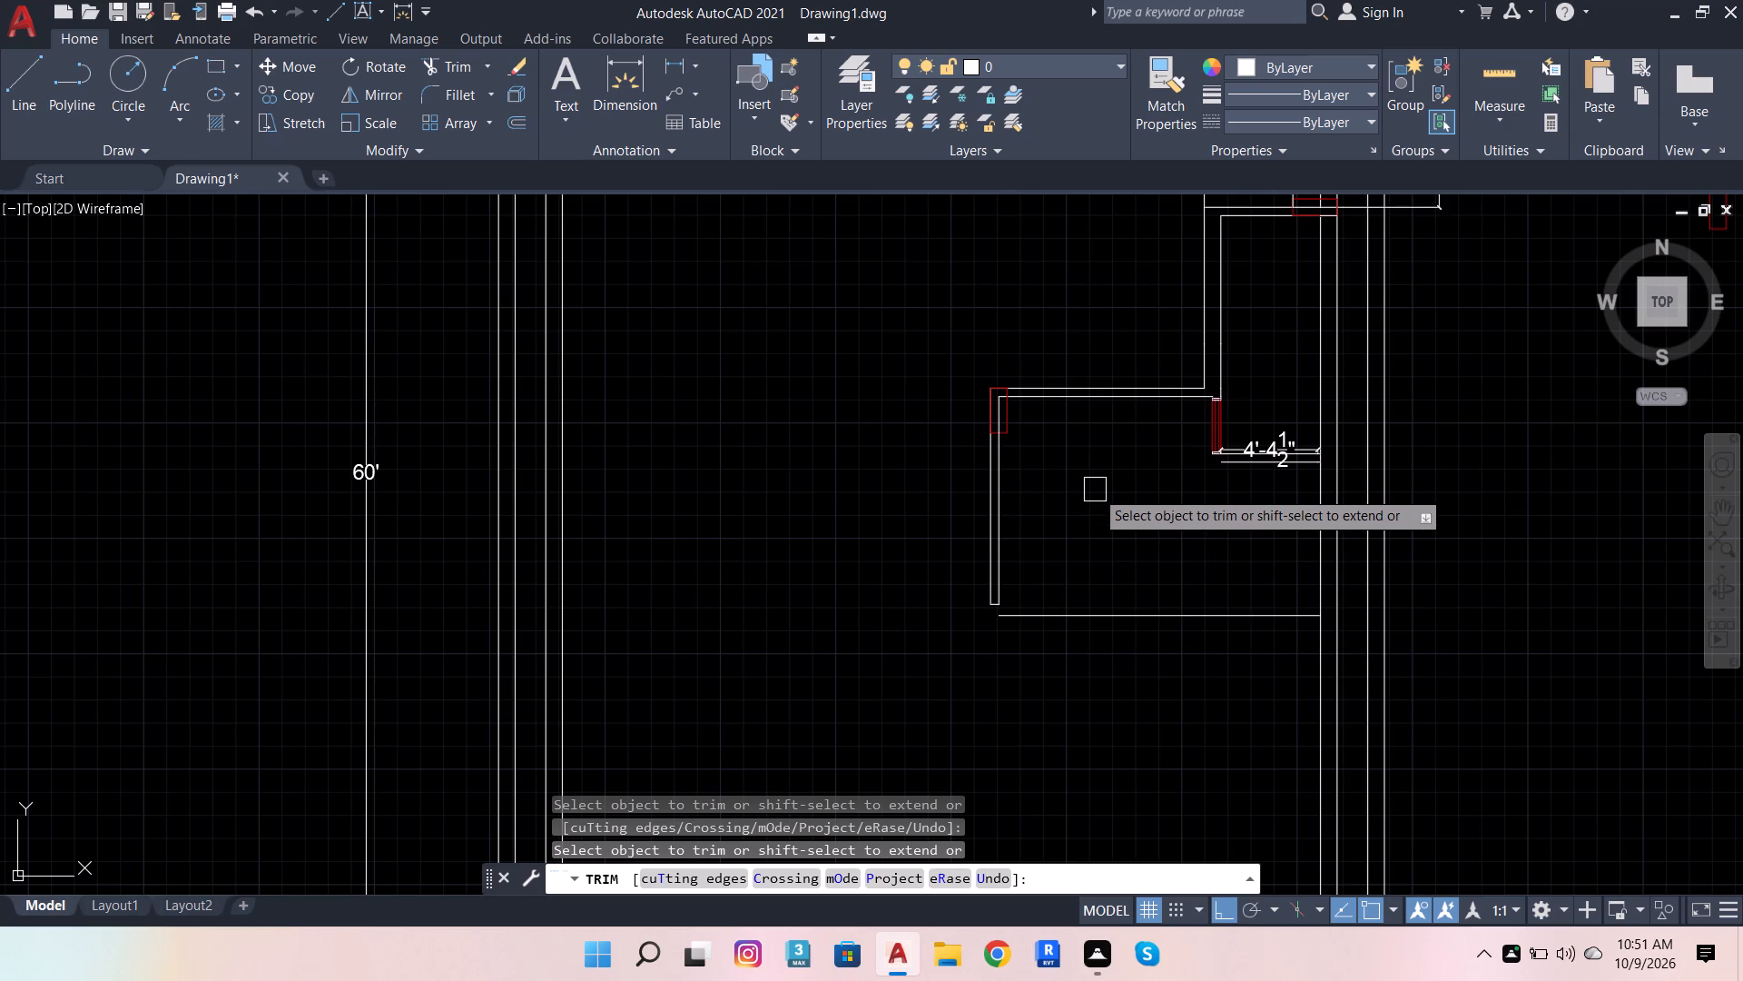
key(Escape)
click(1123, 626)
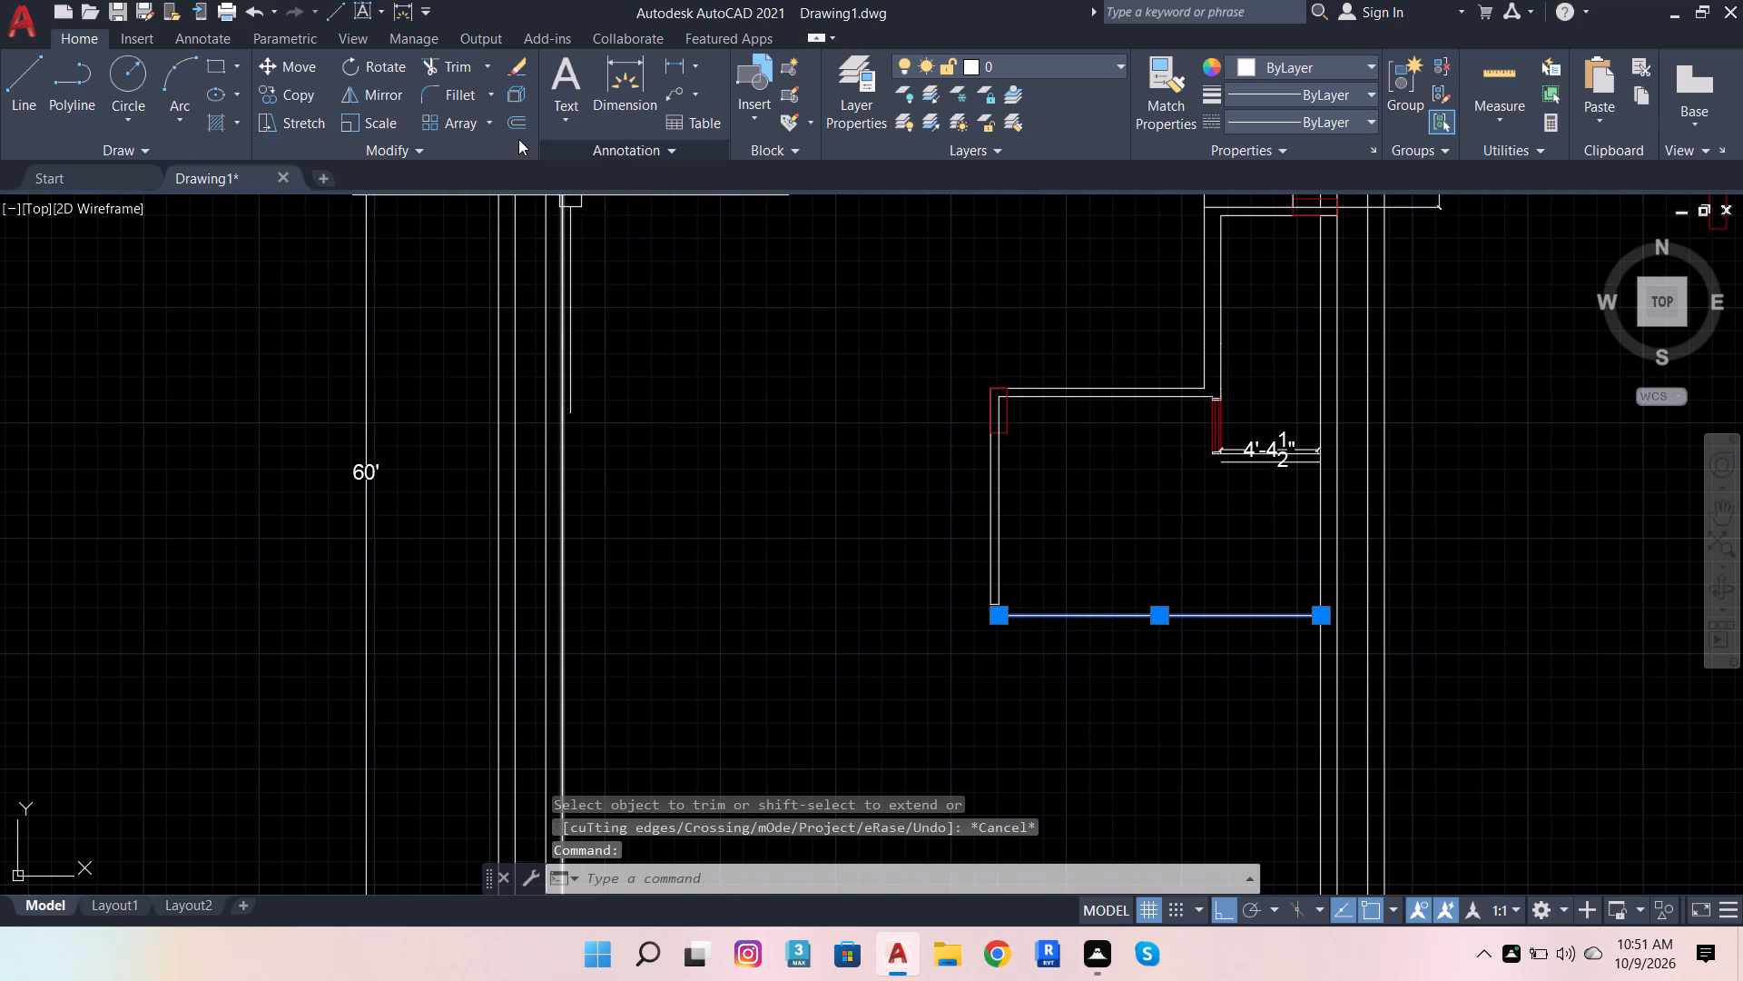
click(519, 115)
click(1012, 622)
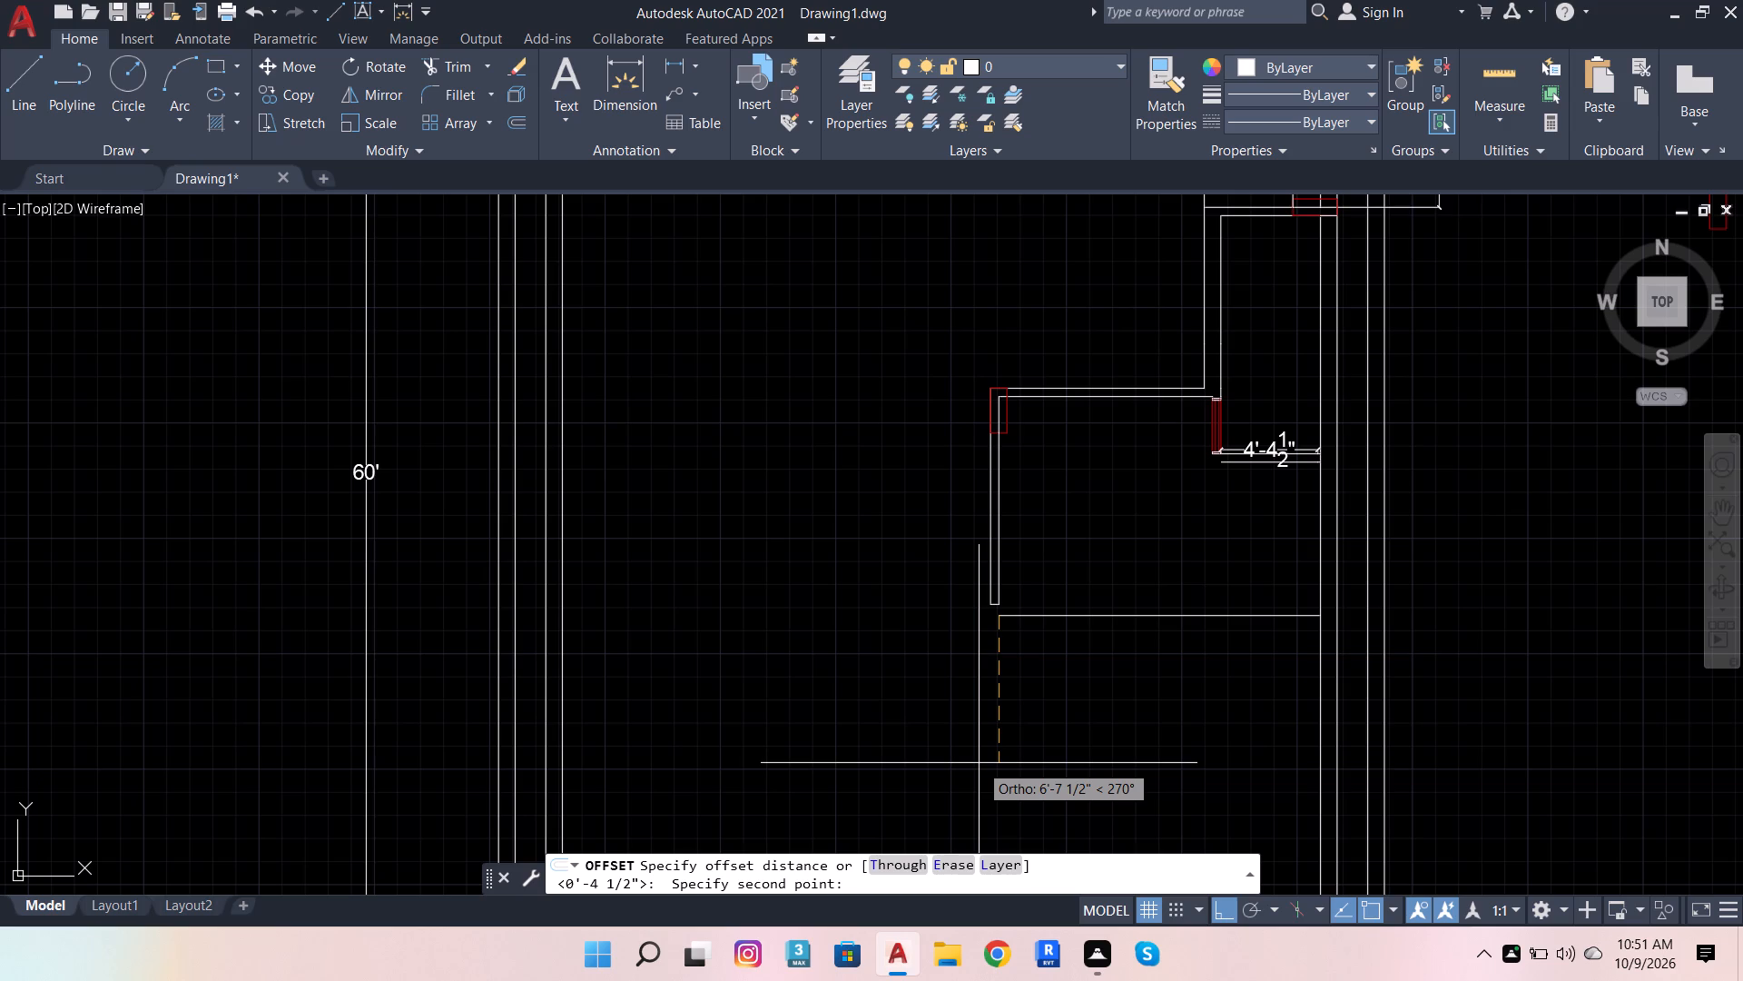
text(4.5)
key(Return)
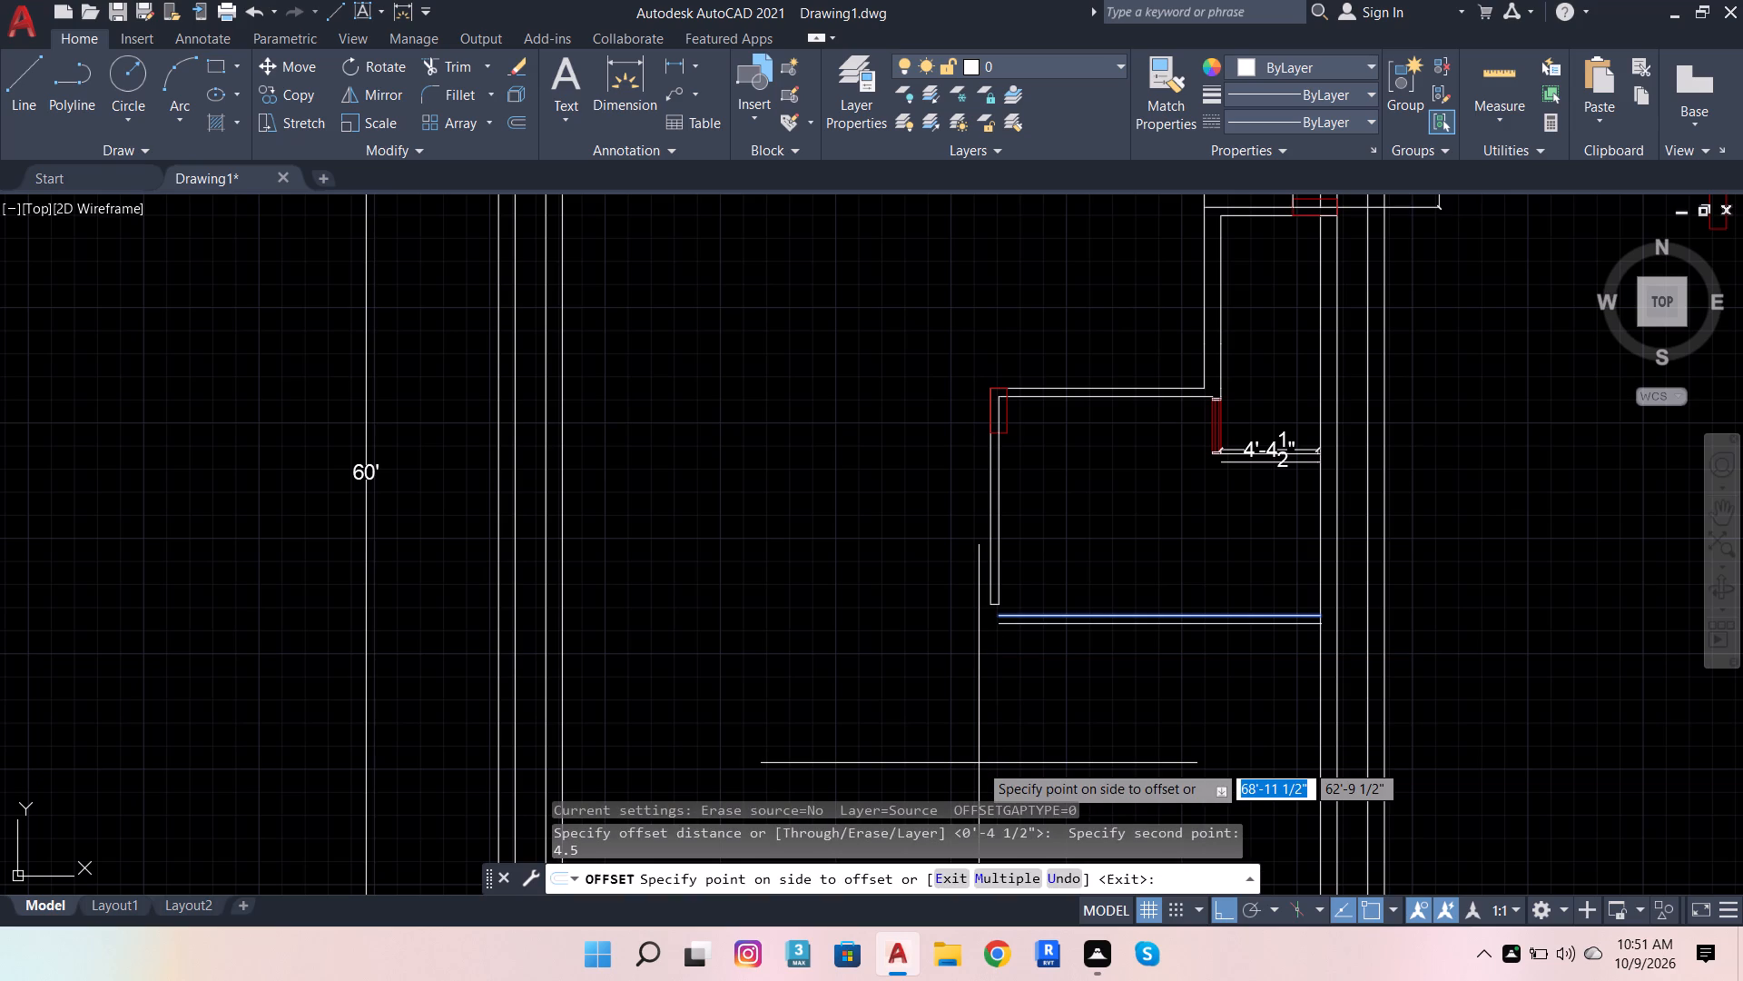
click(979, 763)
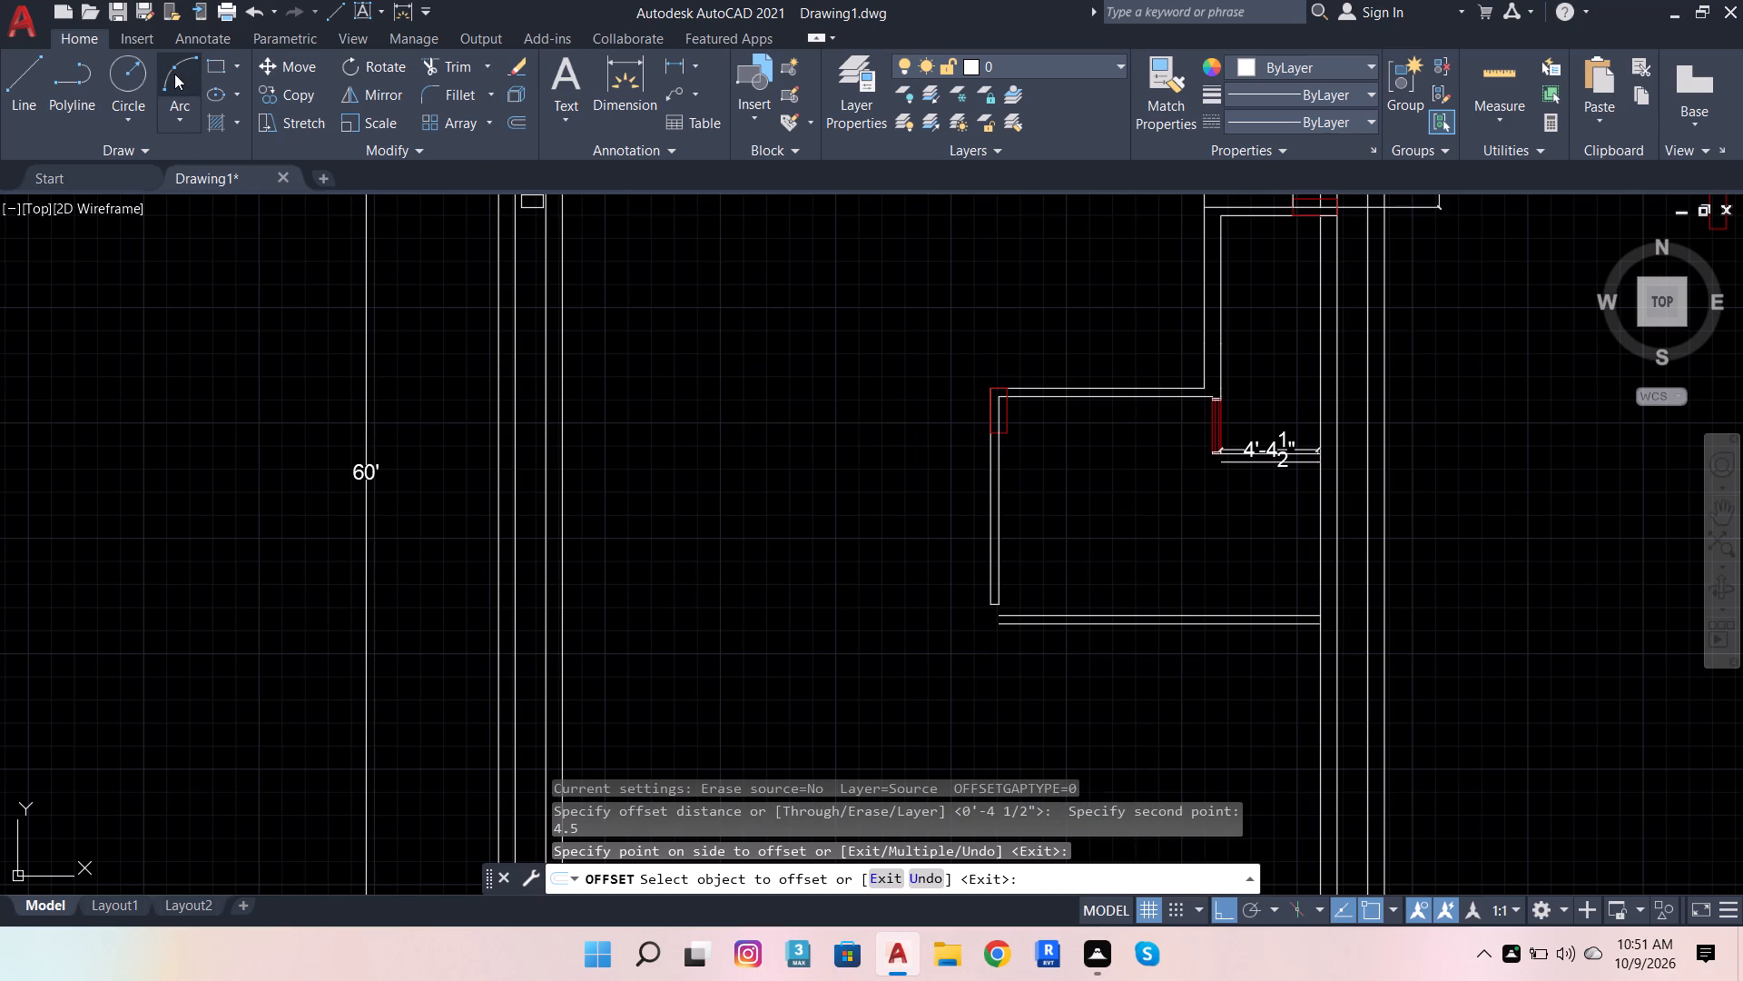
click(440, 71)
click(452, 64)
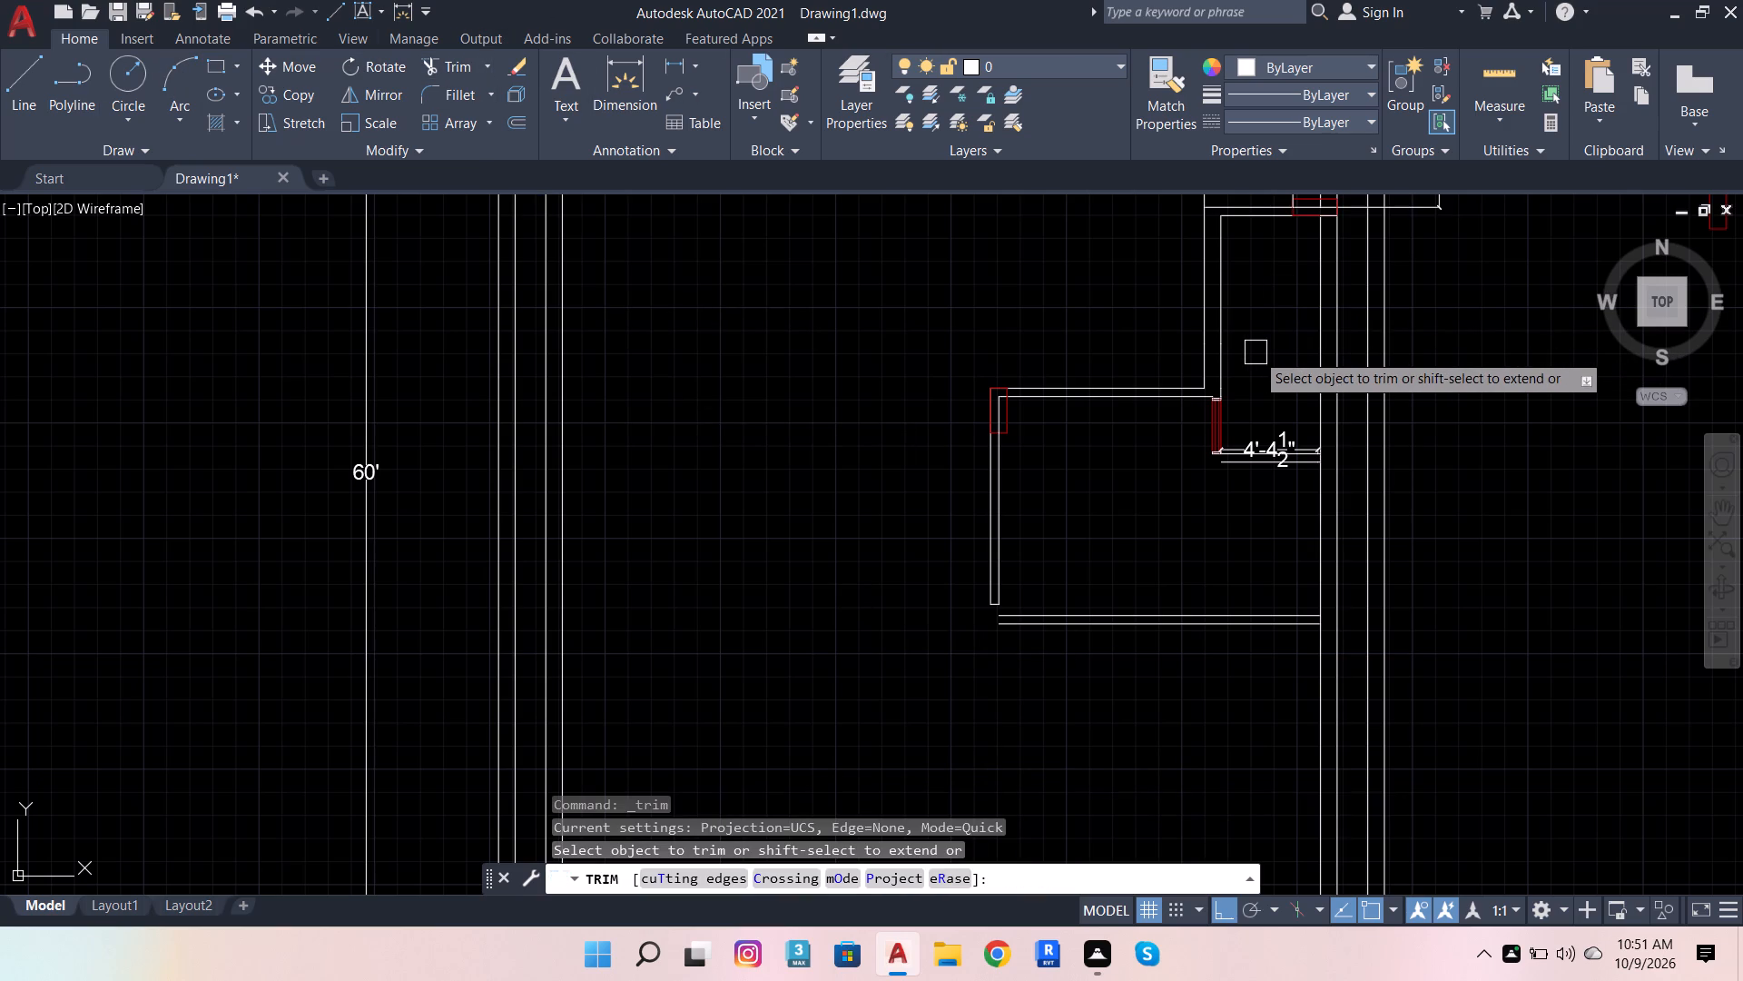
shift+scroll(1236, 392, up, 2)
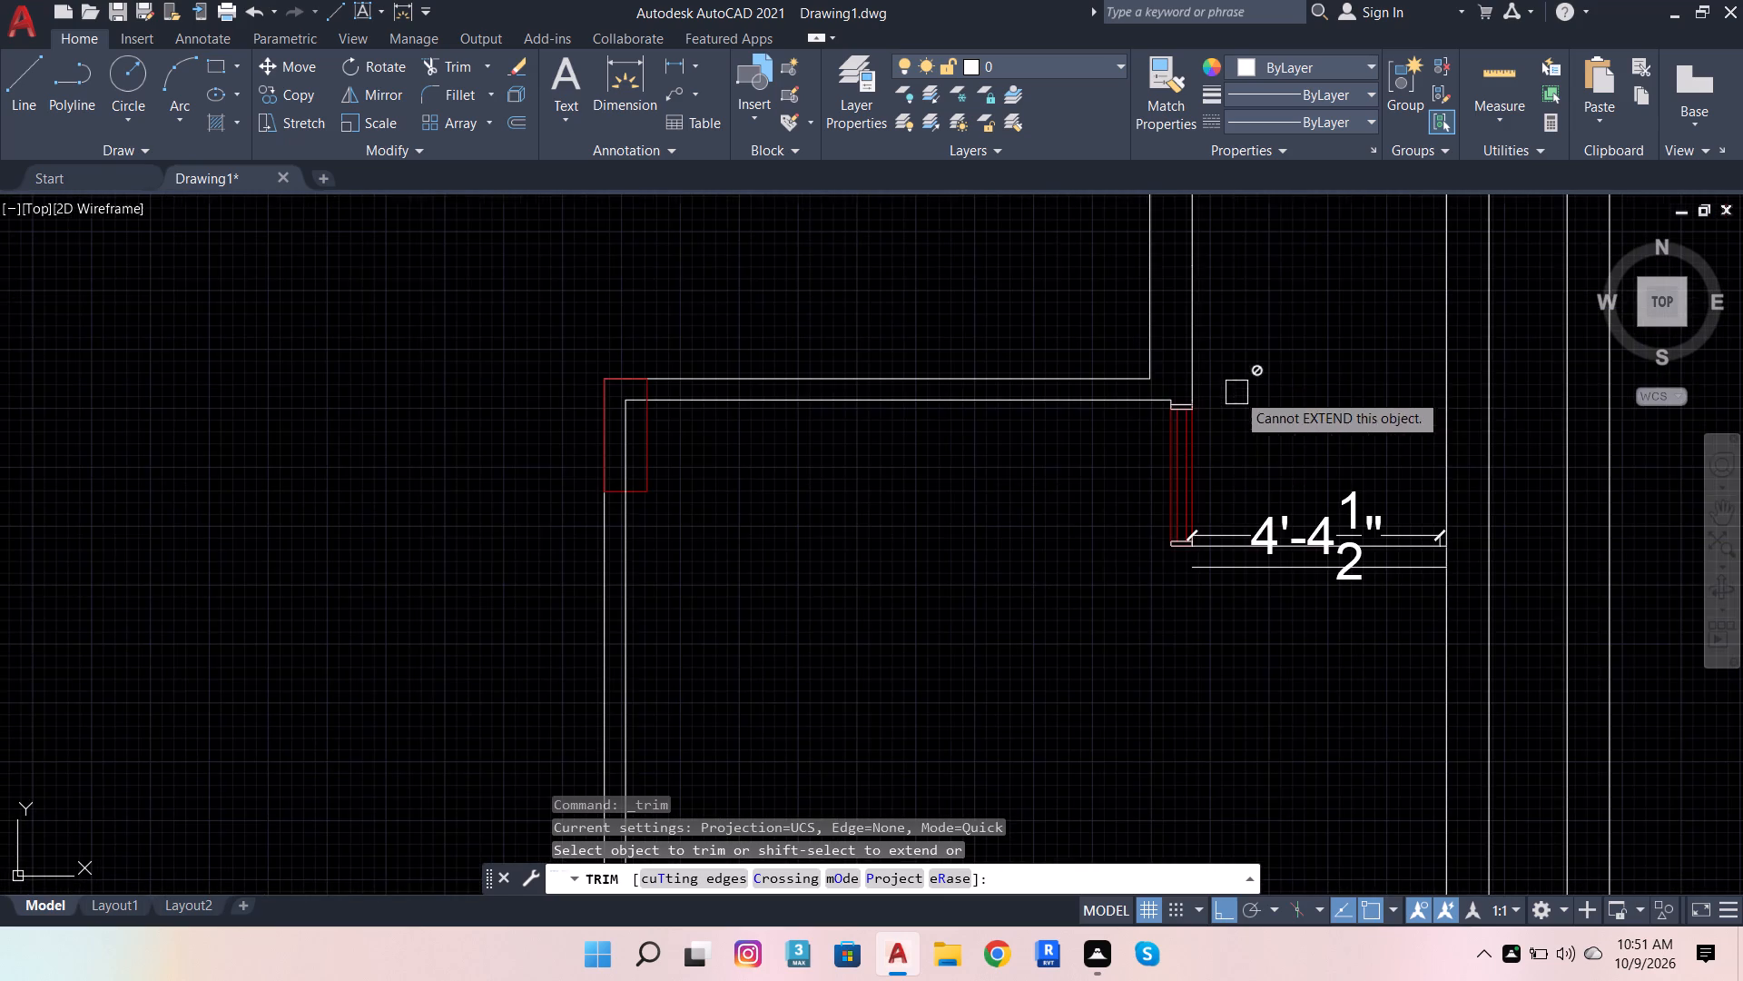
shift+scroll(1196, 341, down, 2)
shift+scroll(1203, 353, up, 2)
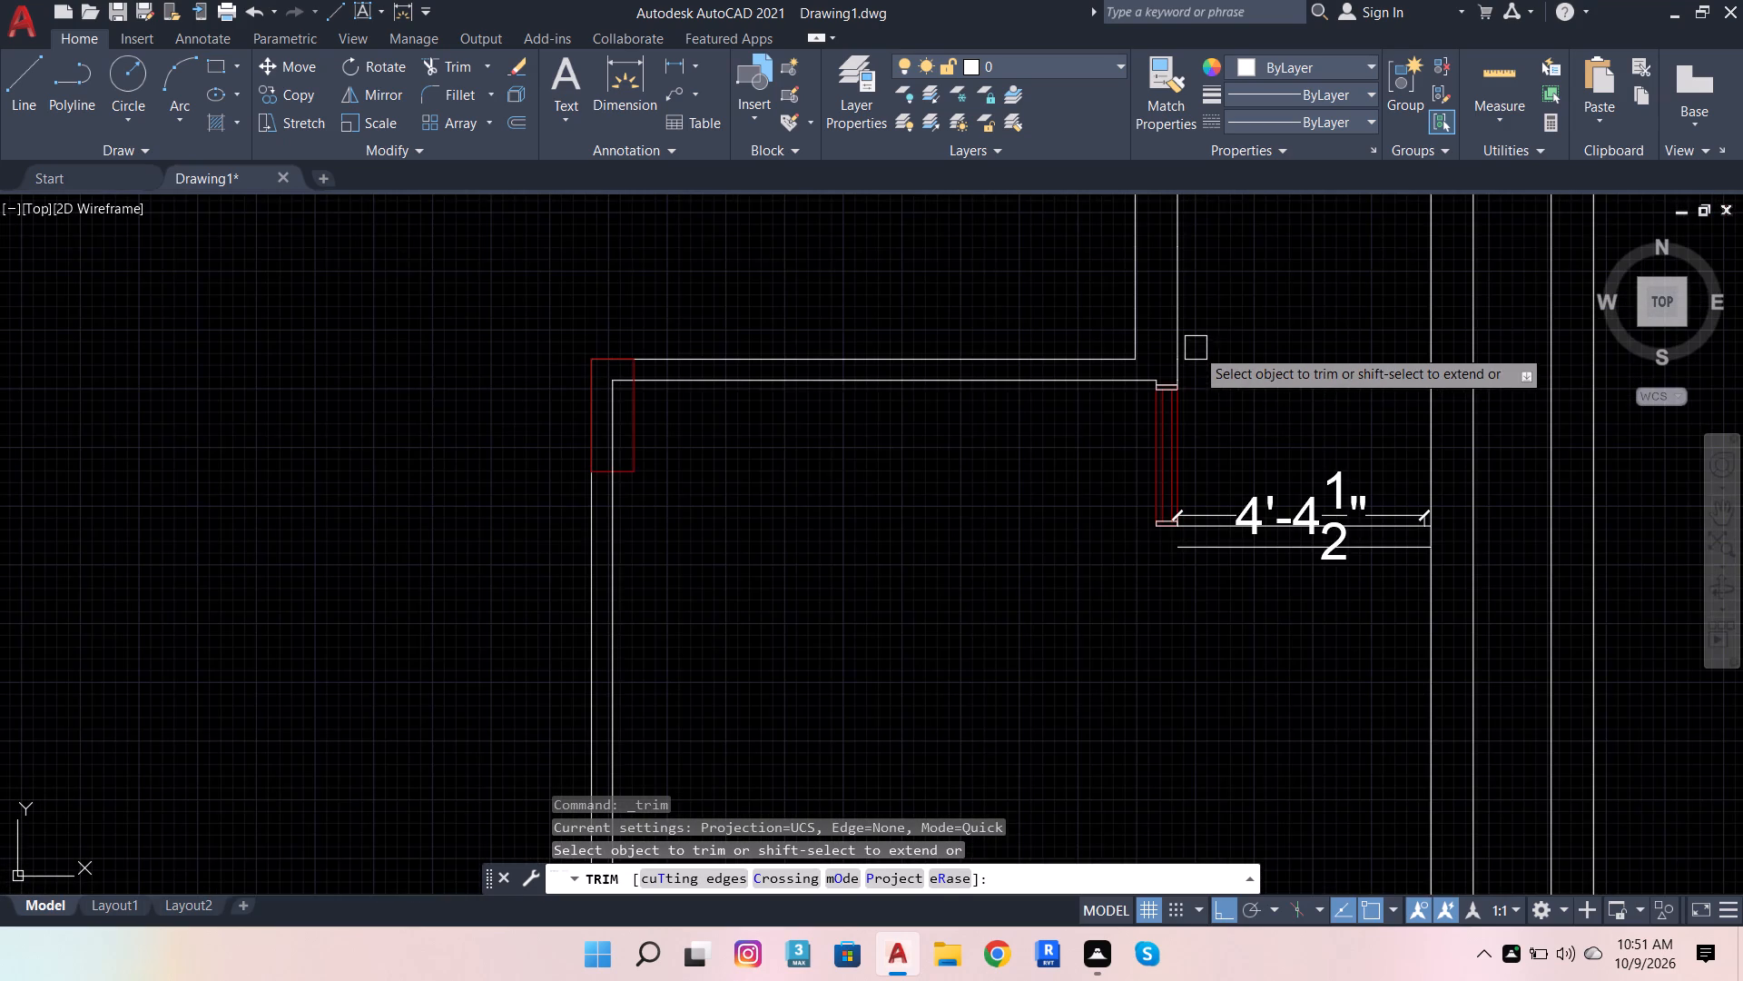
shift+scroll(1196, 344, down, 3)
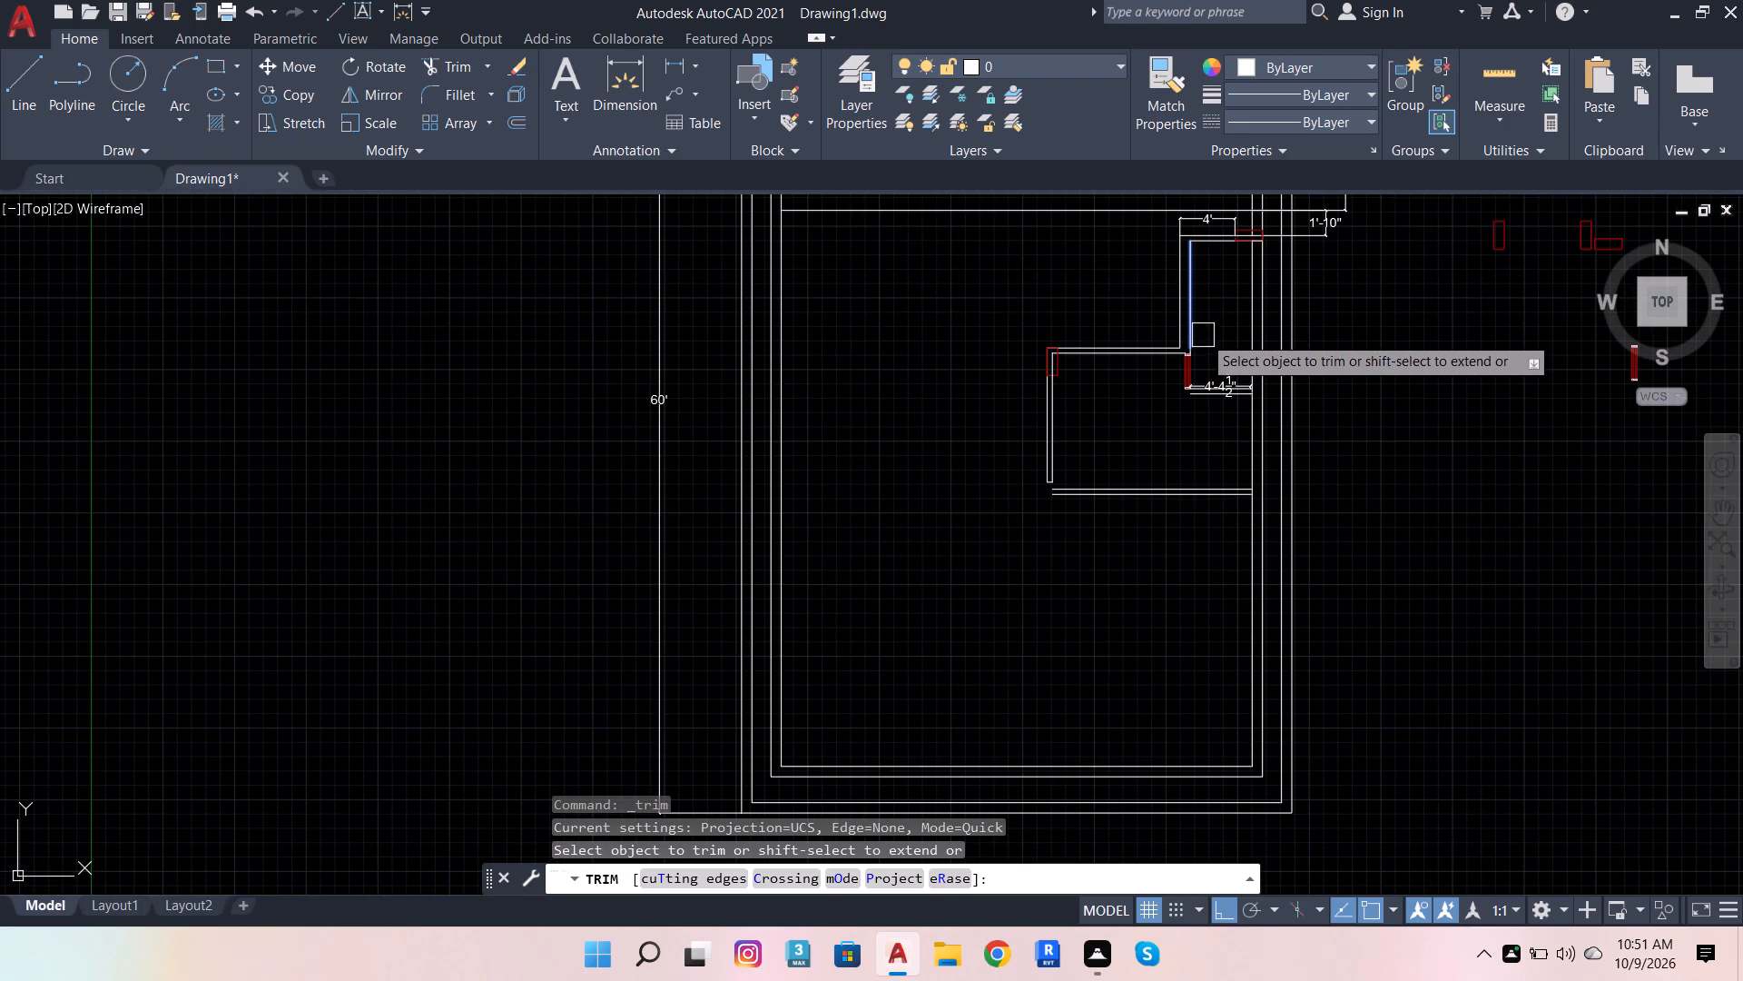
Draw a vertical line from the red frame block's lower right corner down past both faces of the lower horizontal partition.
click(31, 92)
scroll(1107, 408, up, 3)
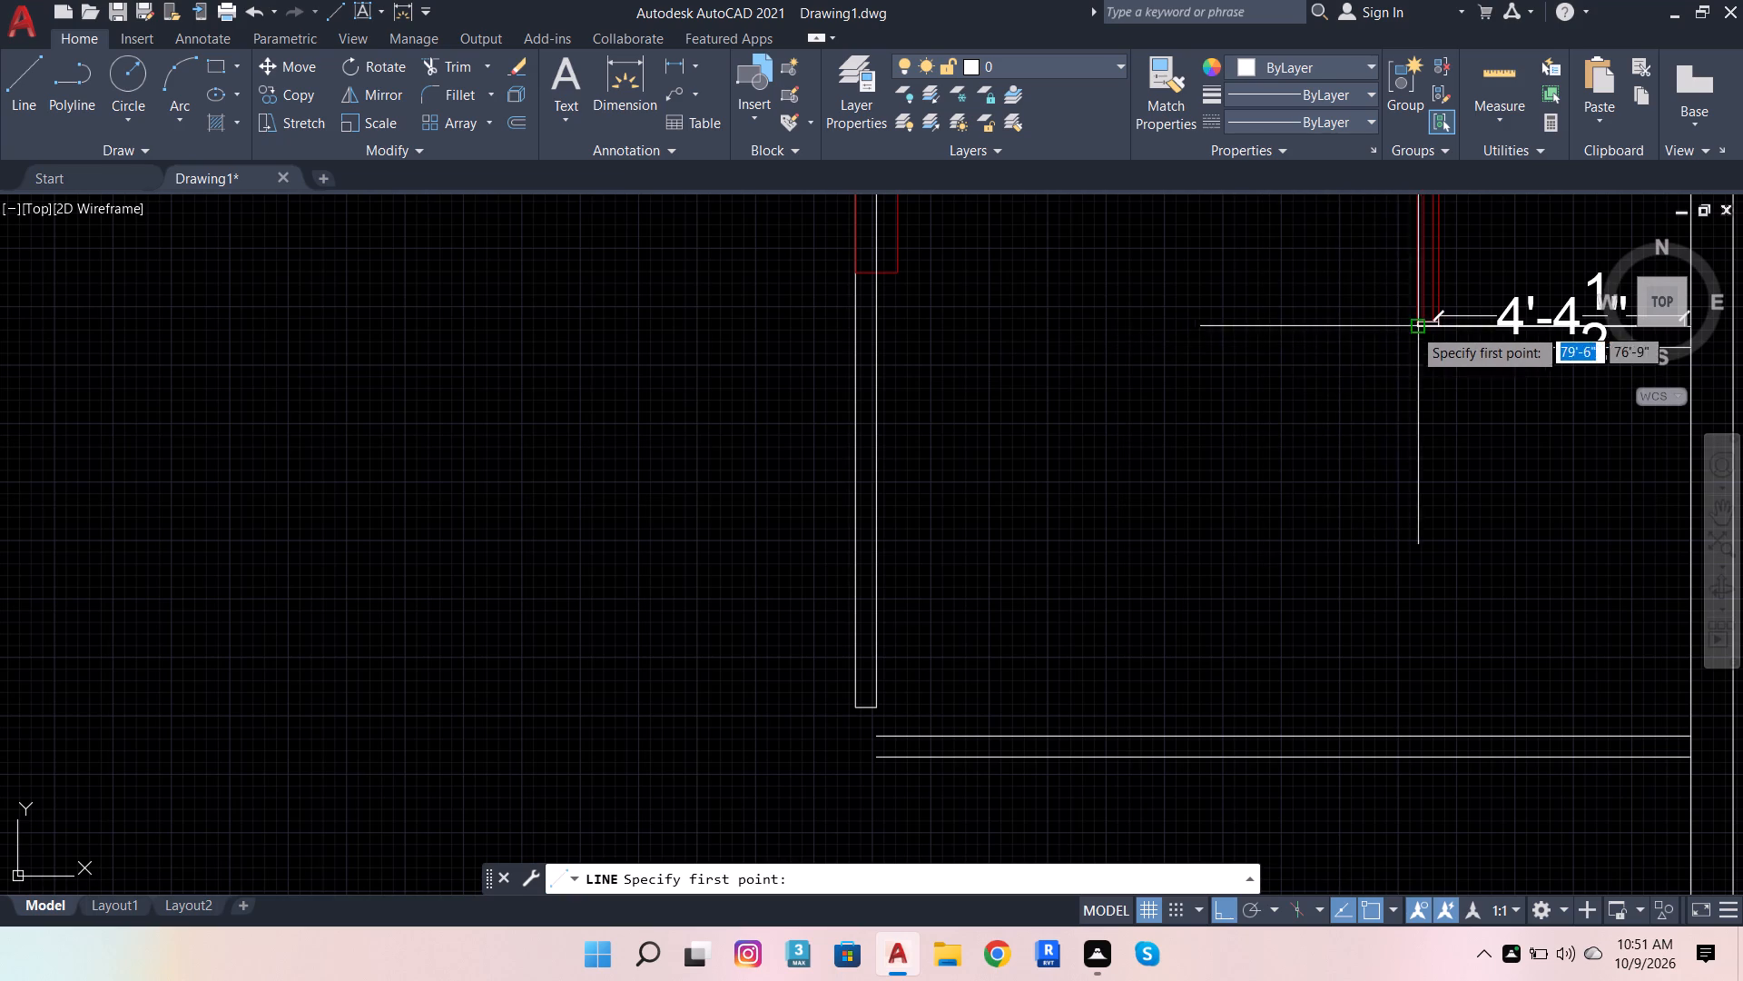
scroll(1436, 332, up, 1)
click(1437, 332)
scroll(1412, 358, down, 5)
scroll(1426, 421, up, 3)
click(1396, 449)
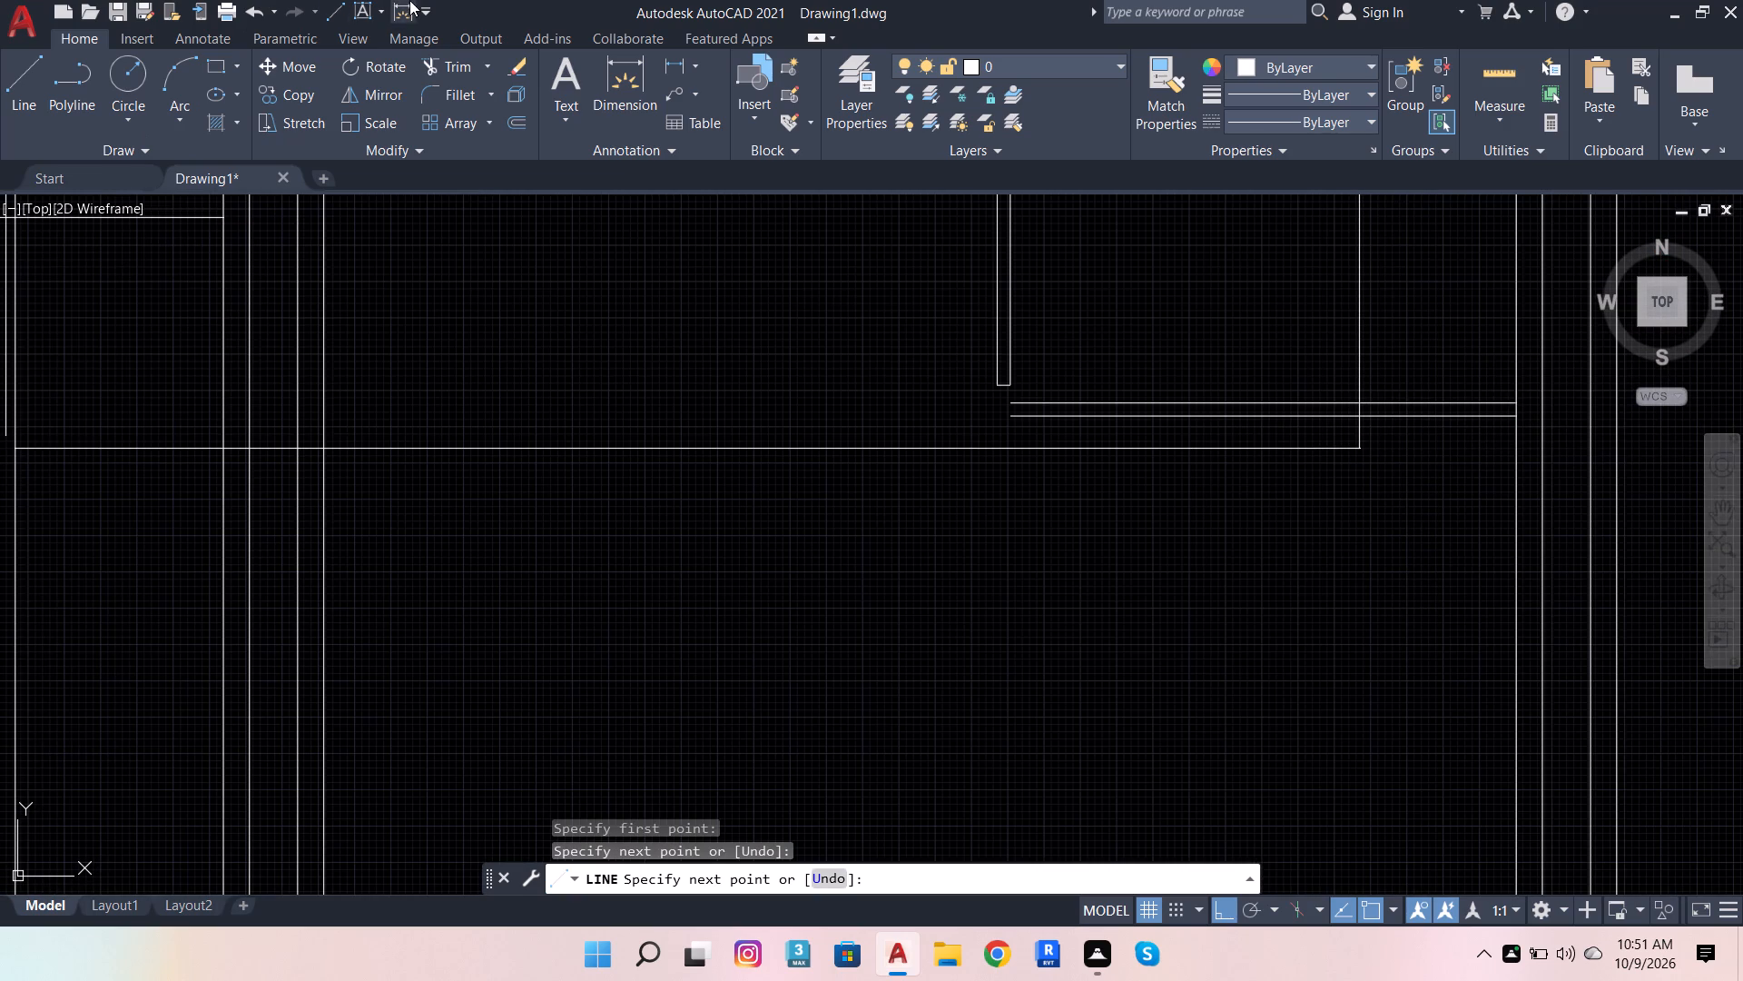
Trim the new vertical line below the lower partition's upper face and between the two faces of the short partition beside the frame block.
click(449, 70)
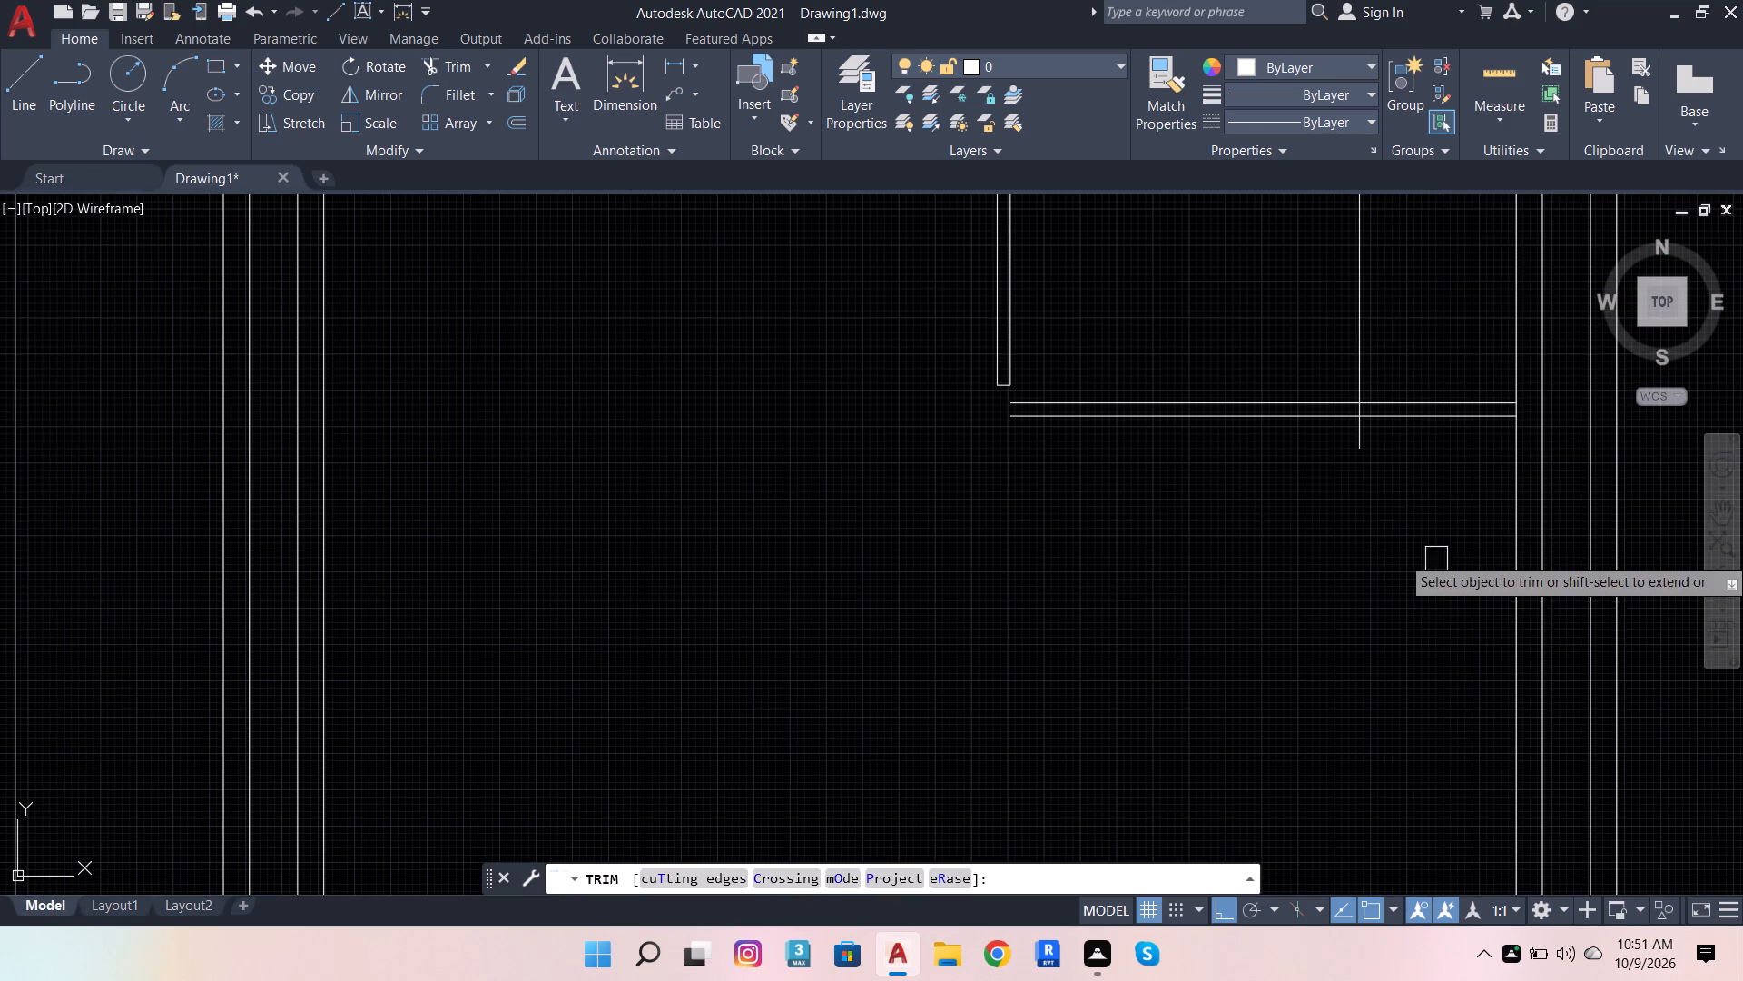
click(1364, 448)
scroll(1370, 430, up, 2)
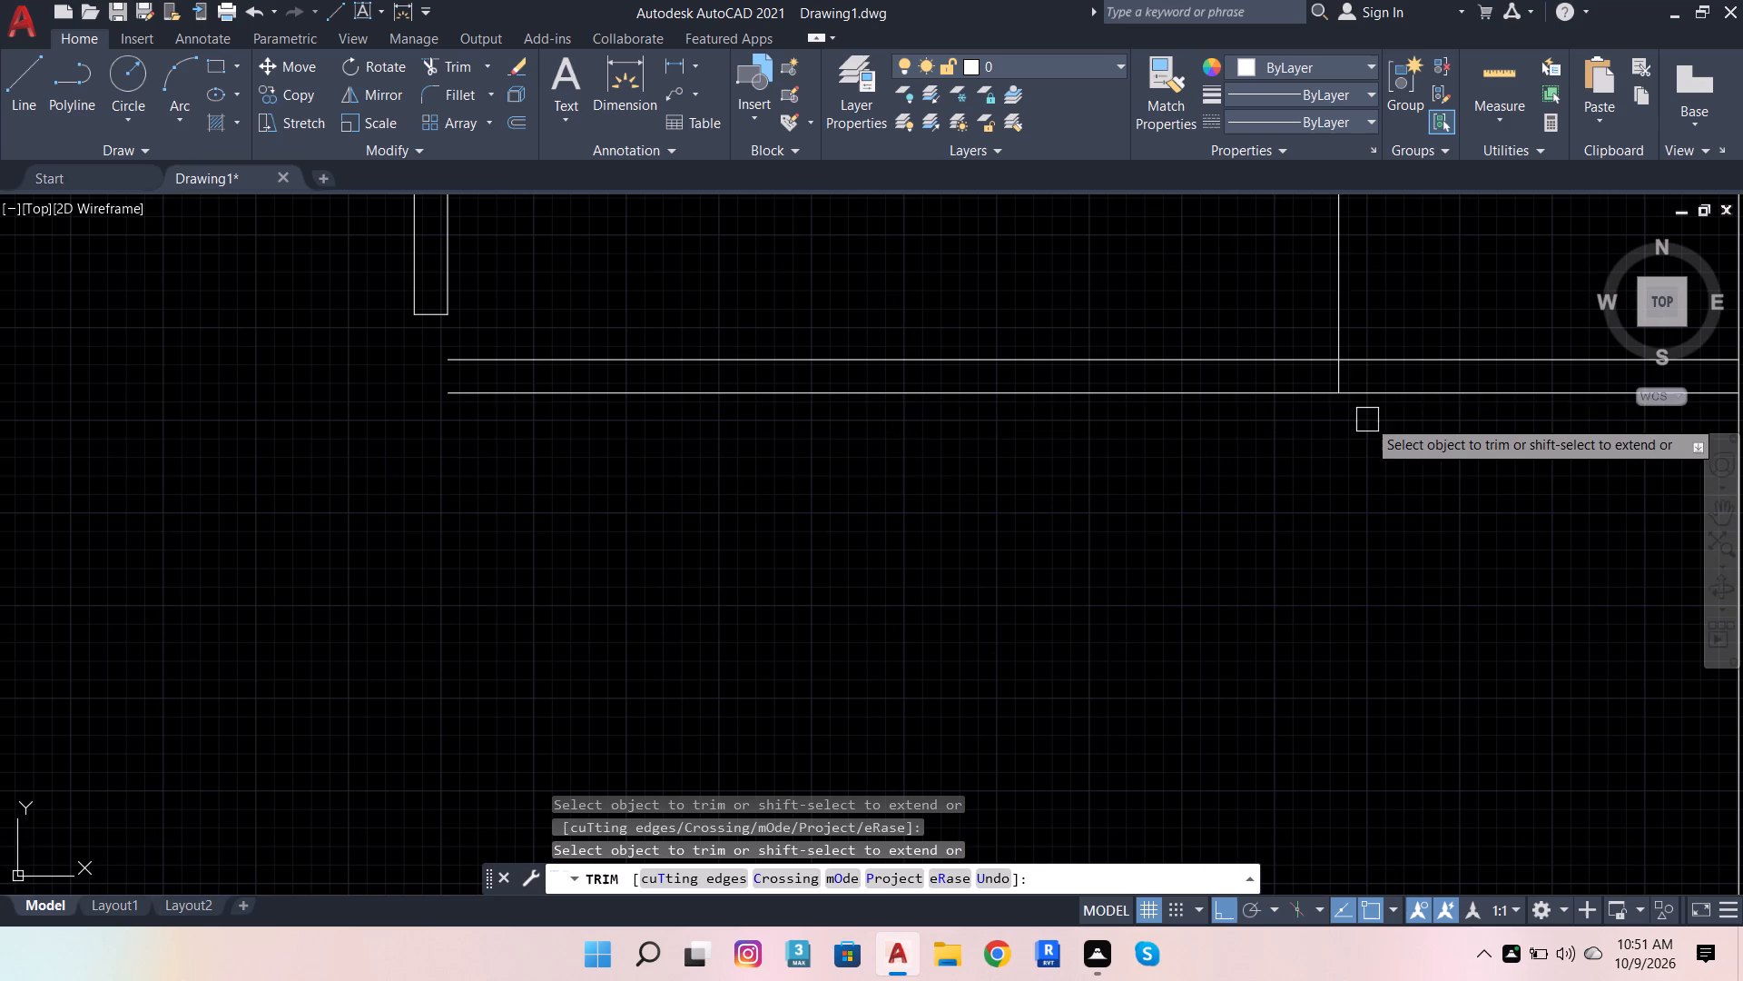
click(1332, 377)
scroll(1343, 556, down, 4)
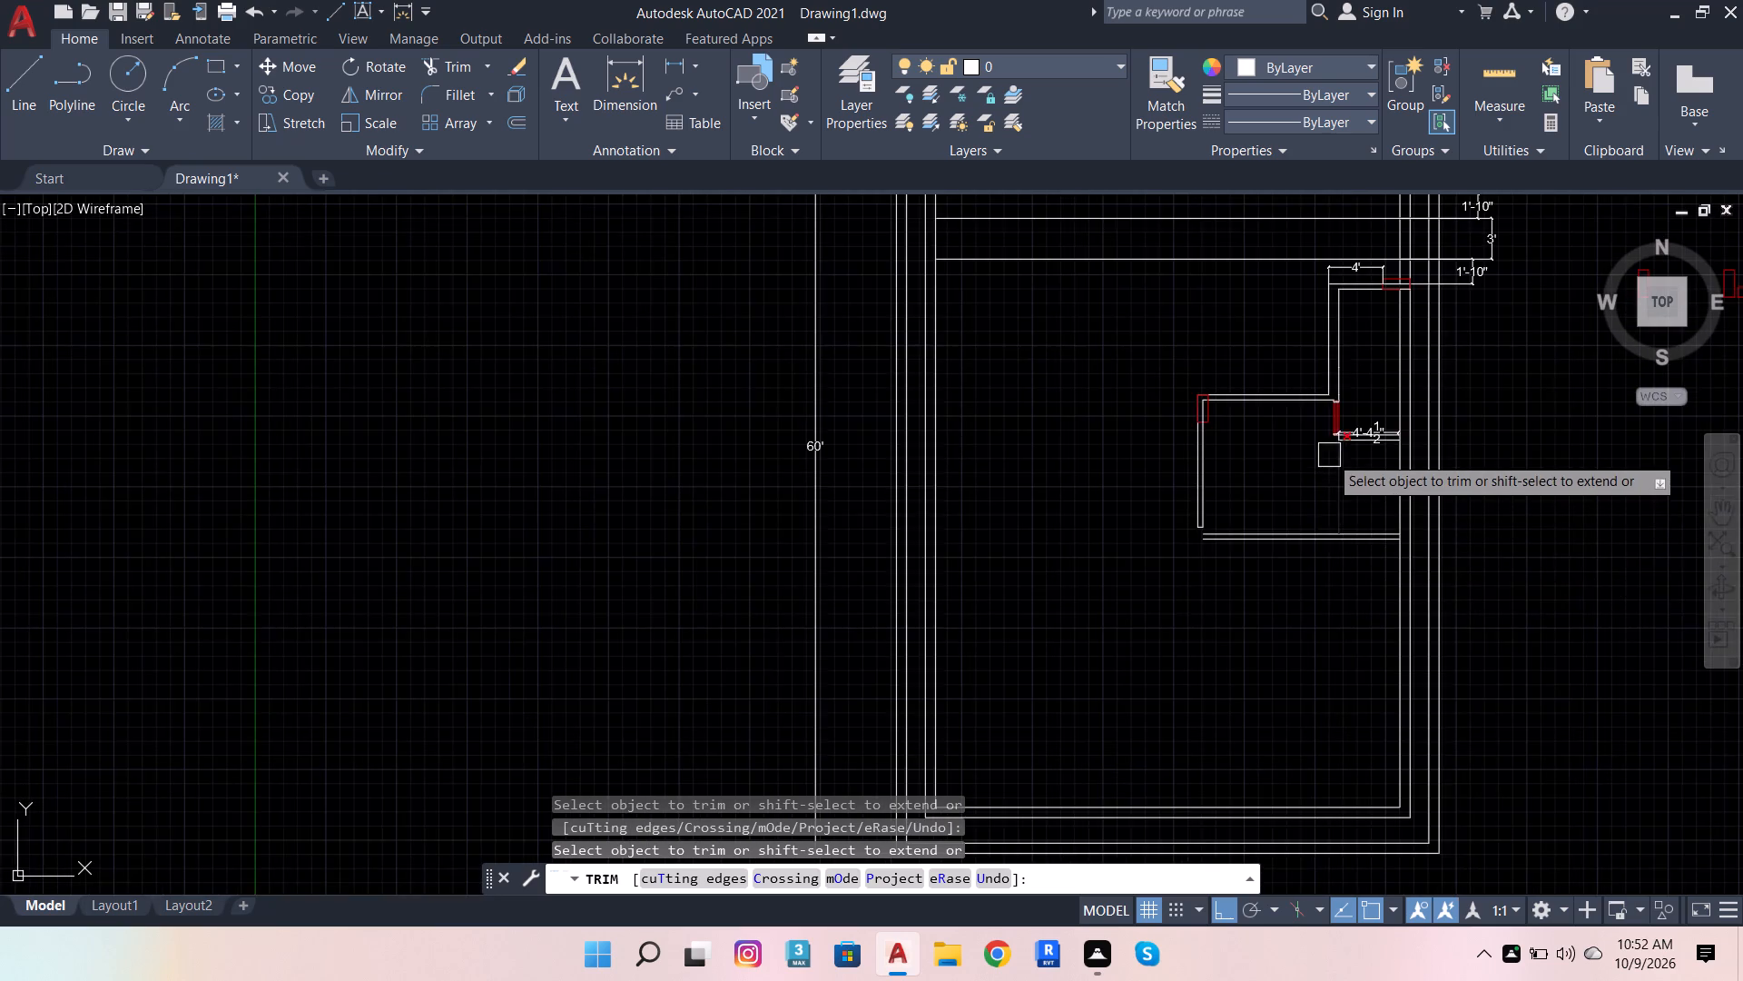
scroll(1329, 455, up, 3)
scroll(1374, 374, up, 3)
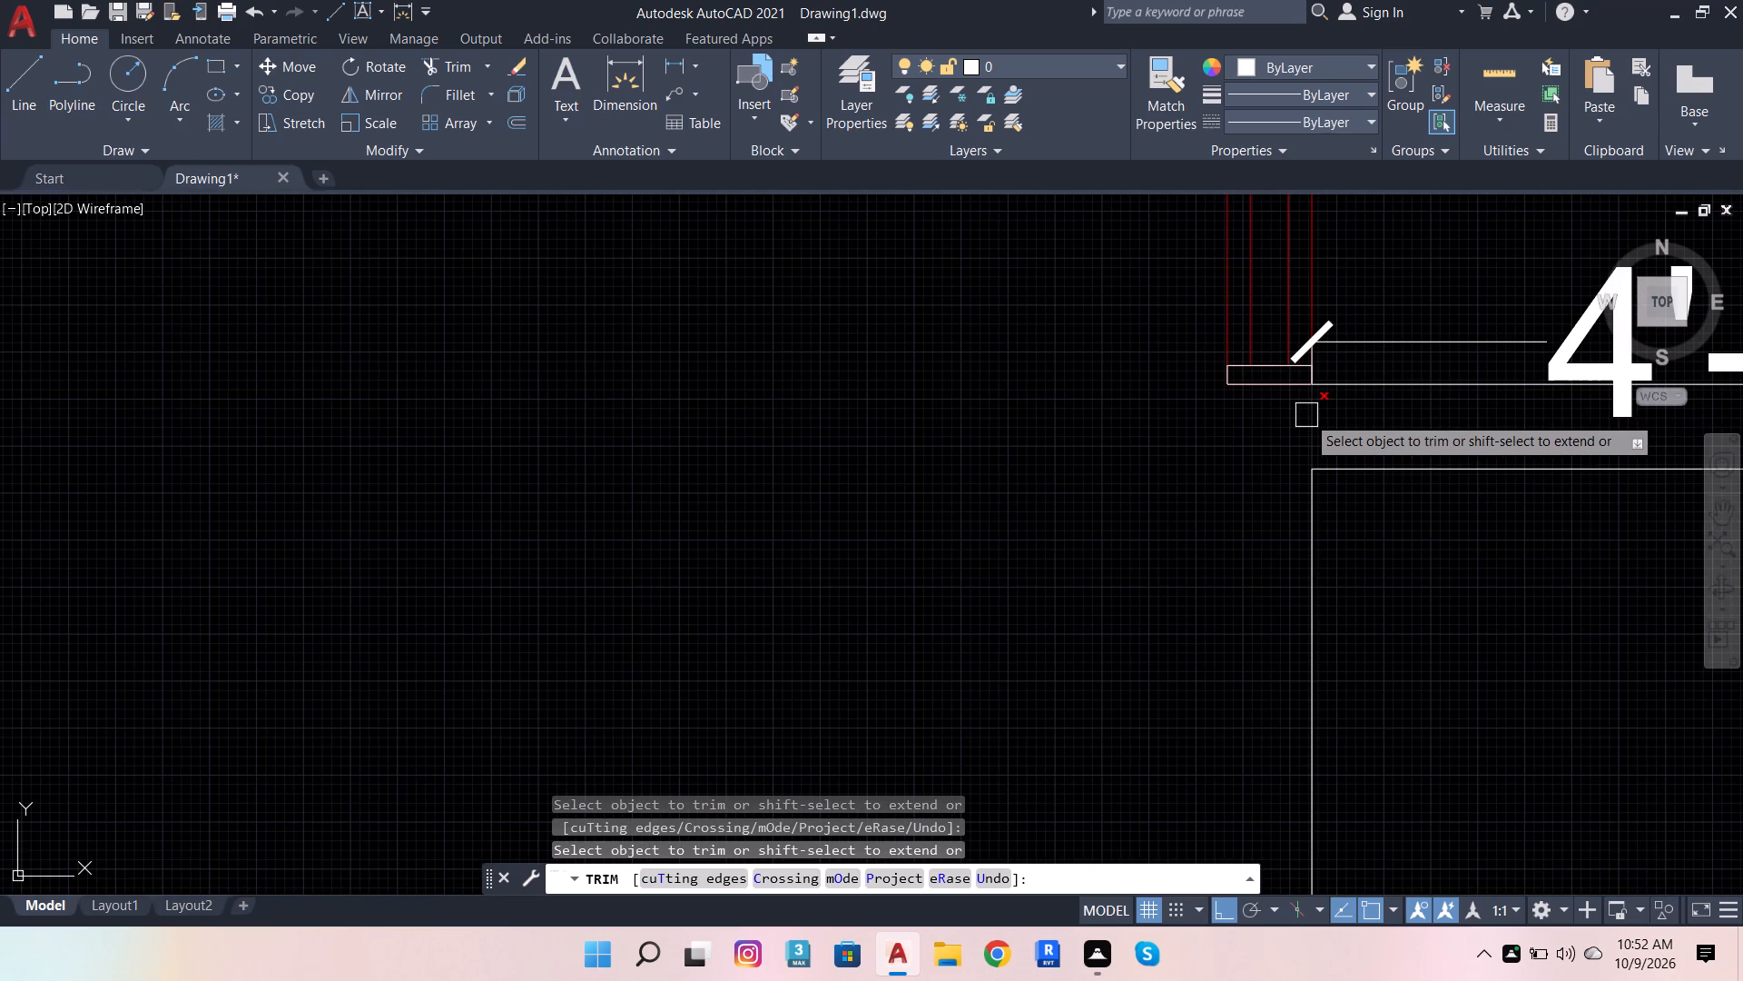
click(1319, 427)
scroll(921, 436, down, 3)
key(space)
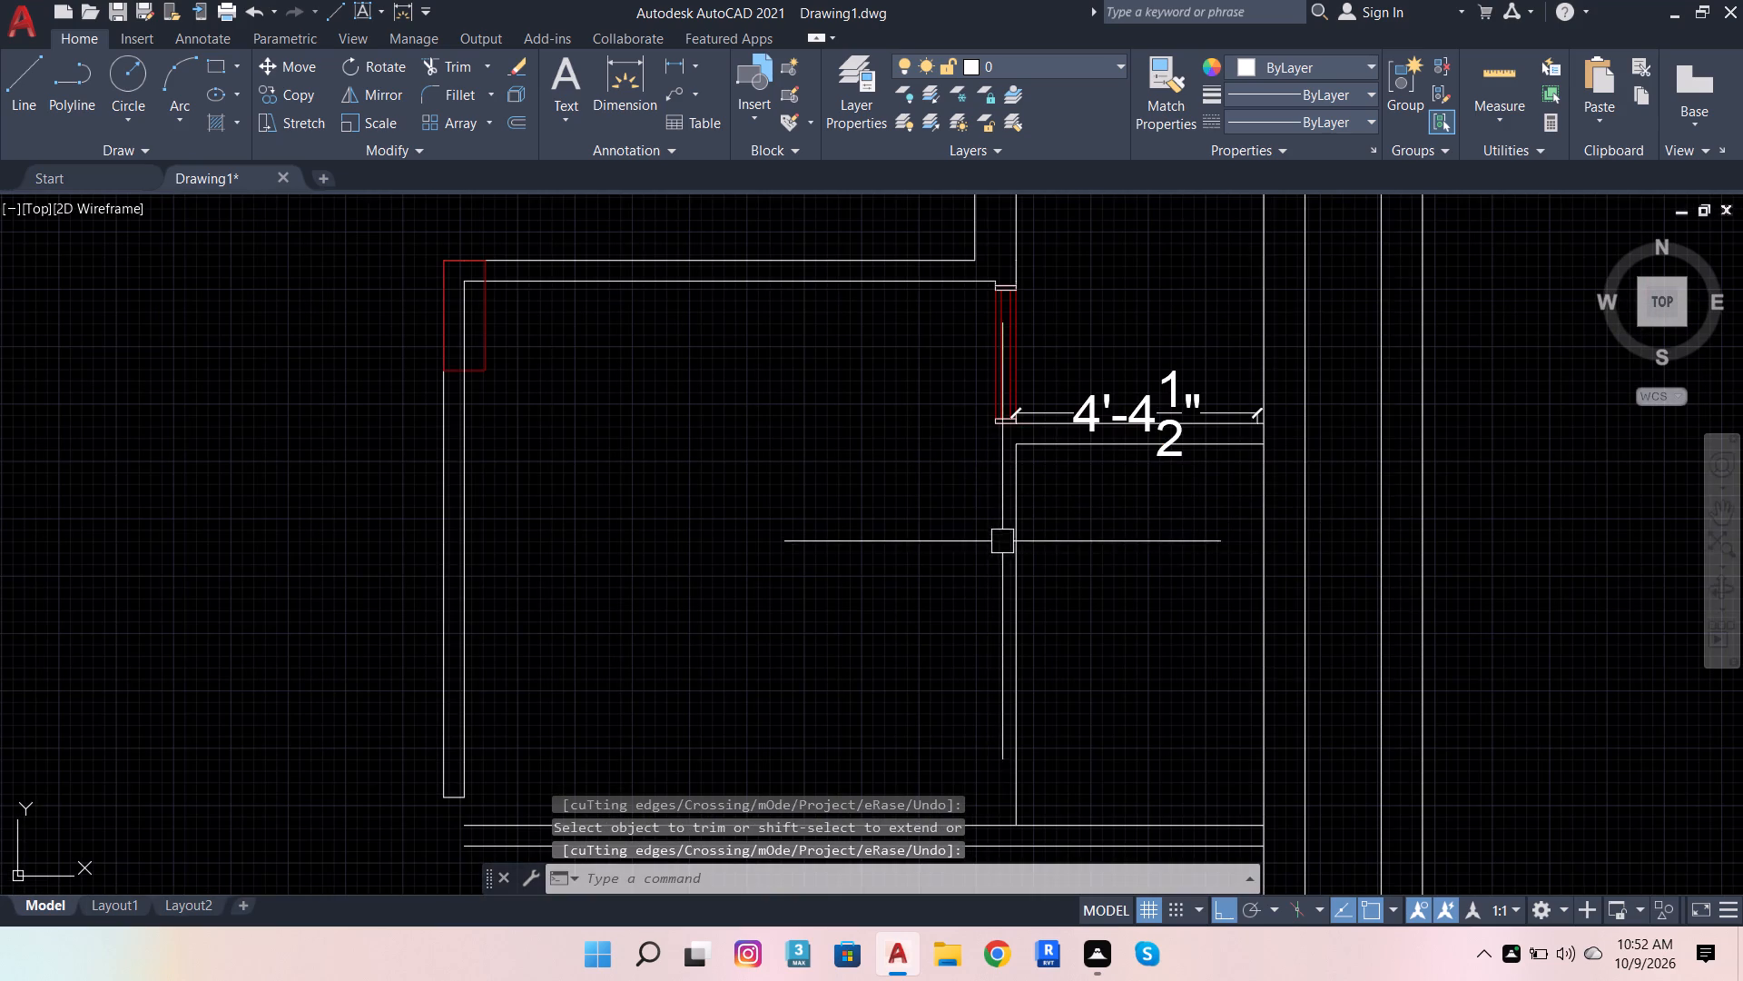
Offset the vertical line below the short partition 4.5" toward the room to form the vertical partition's second face.
click(1012, 556)
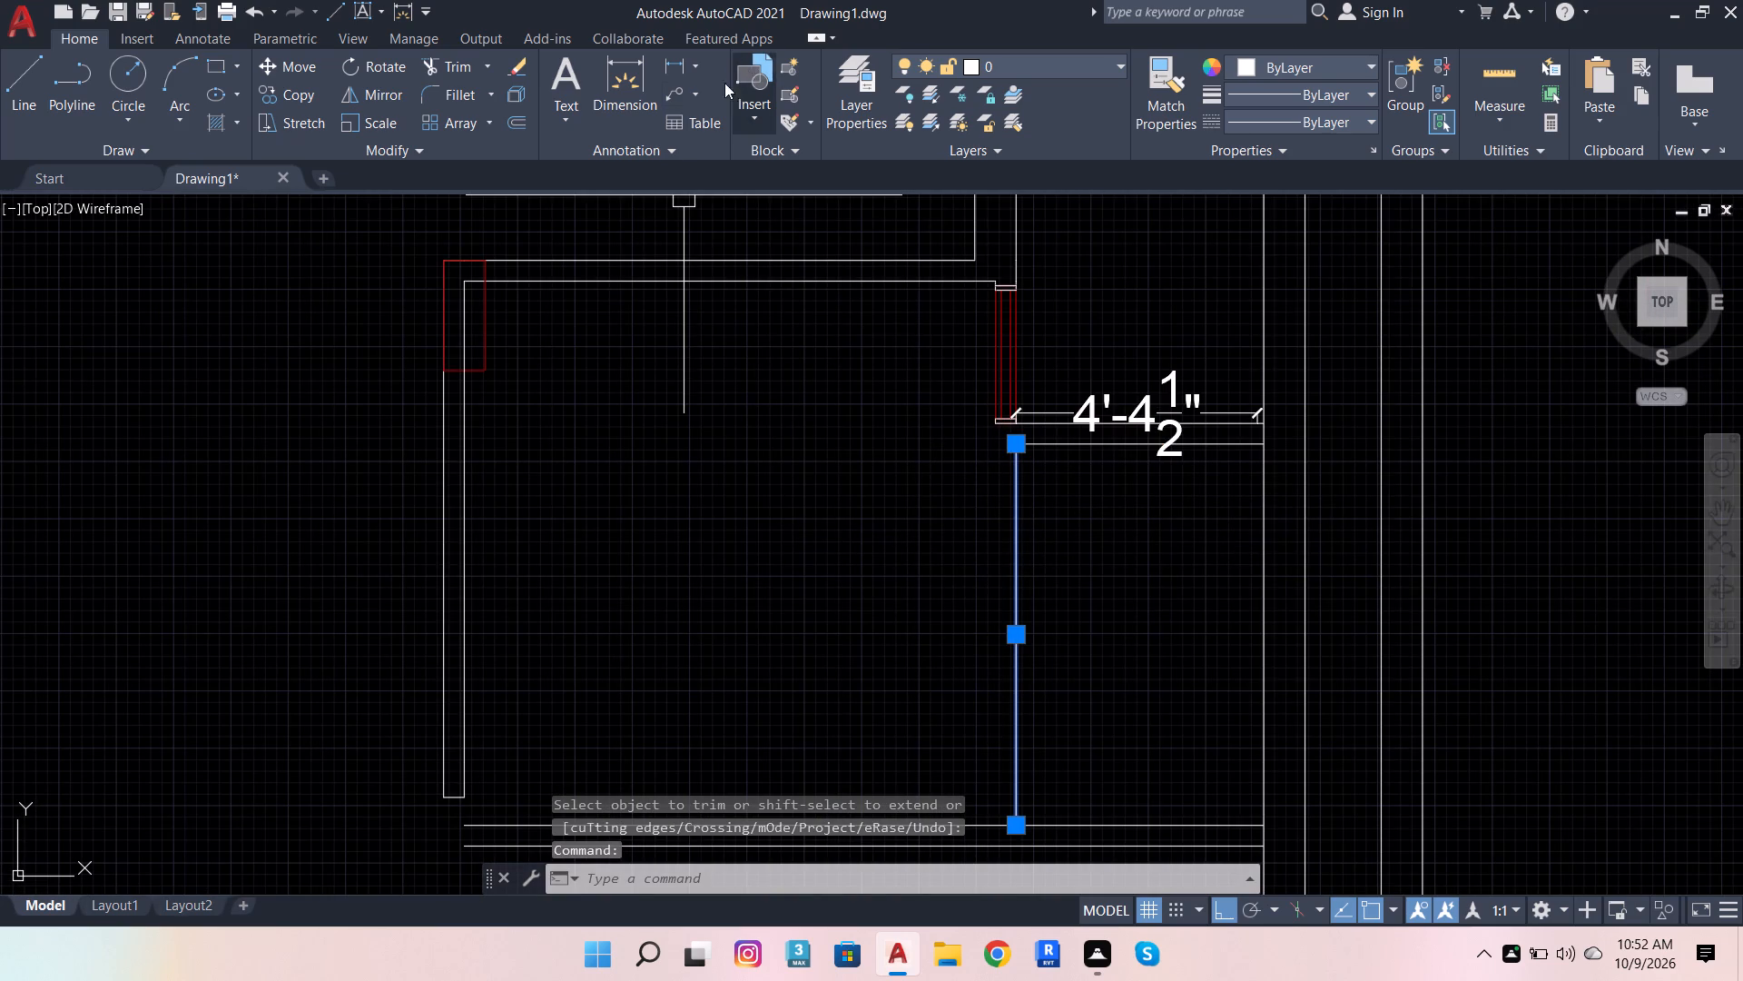
click(519, 127)
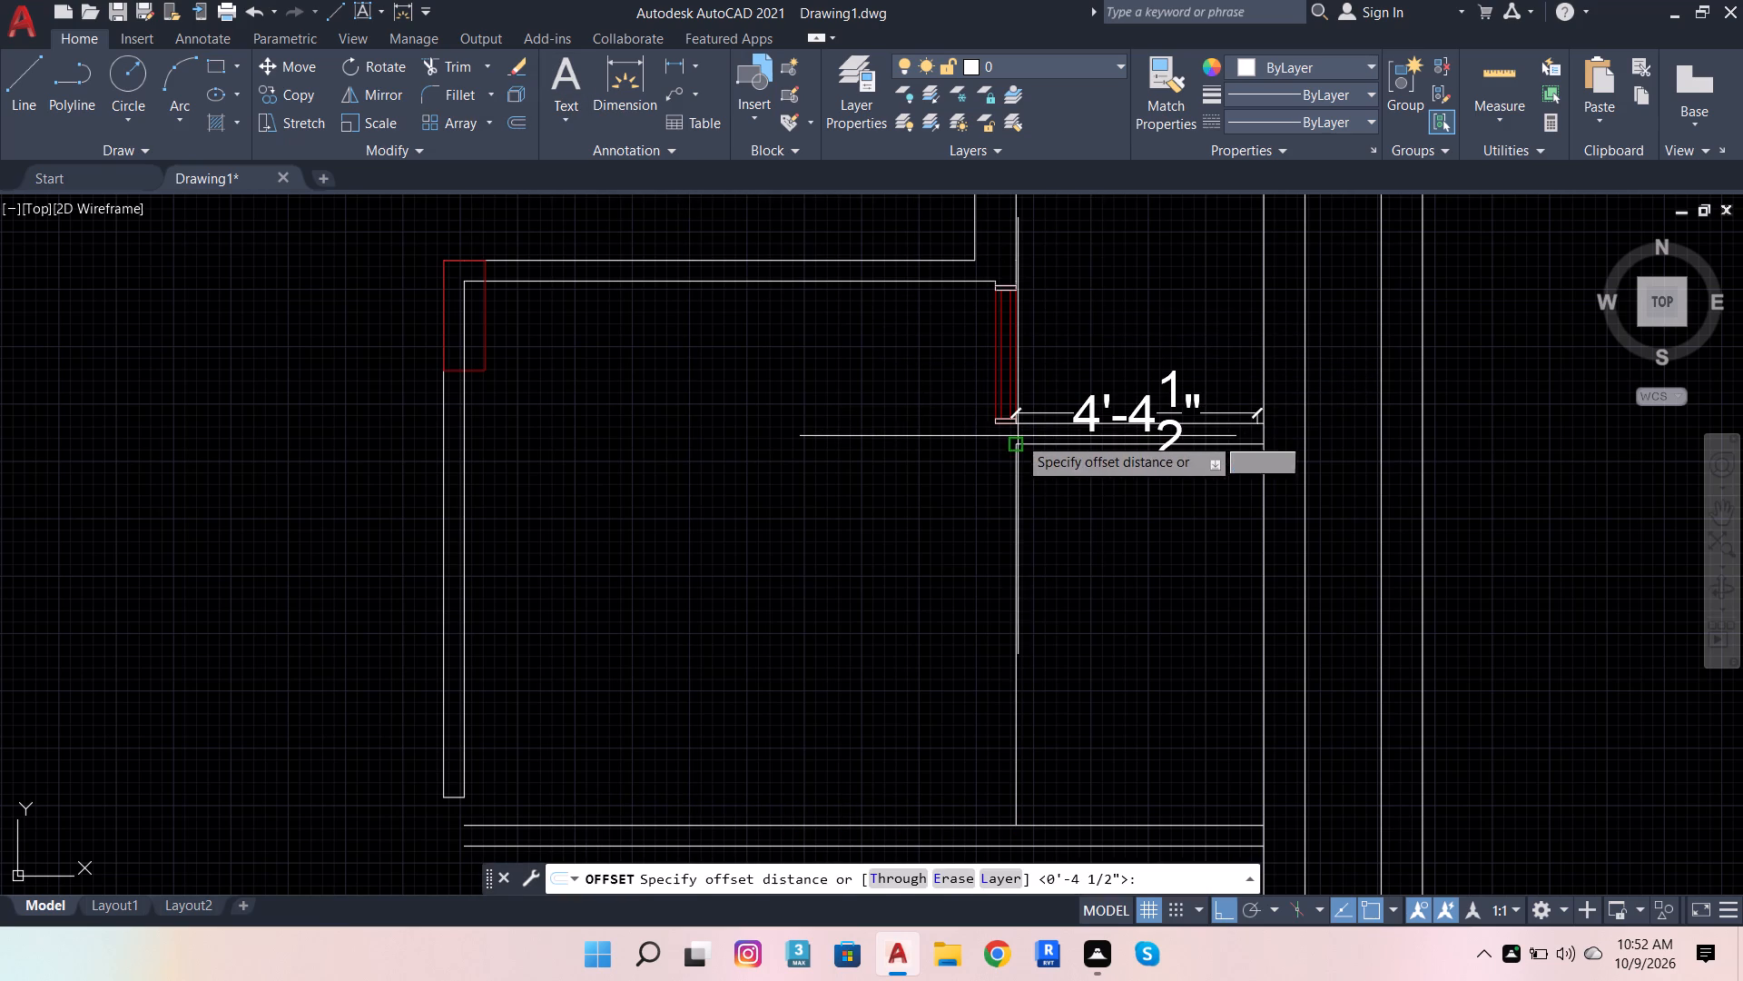
click(1018, 436)
text(4.5)
key(Return)
click(848, 492)
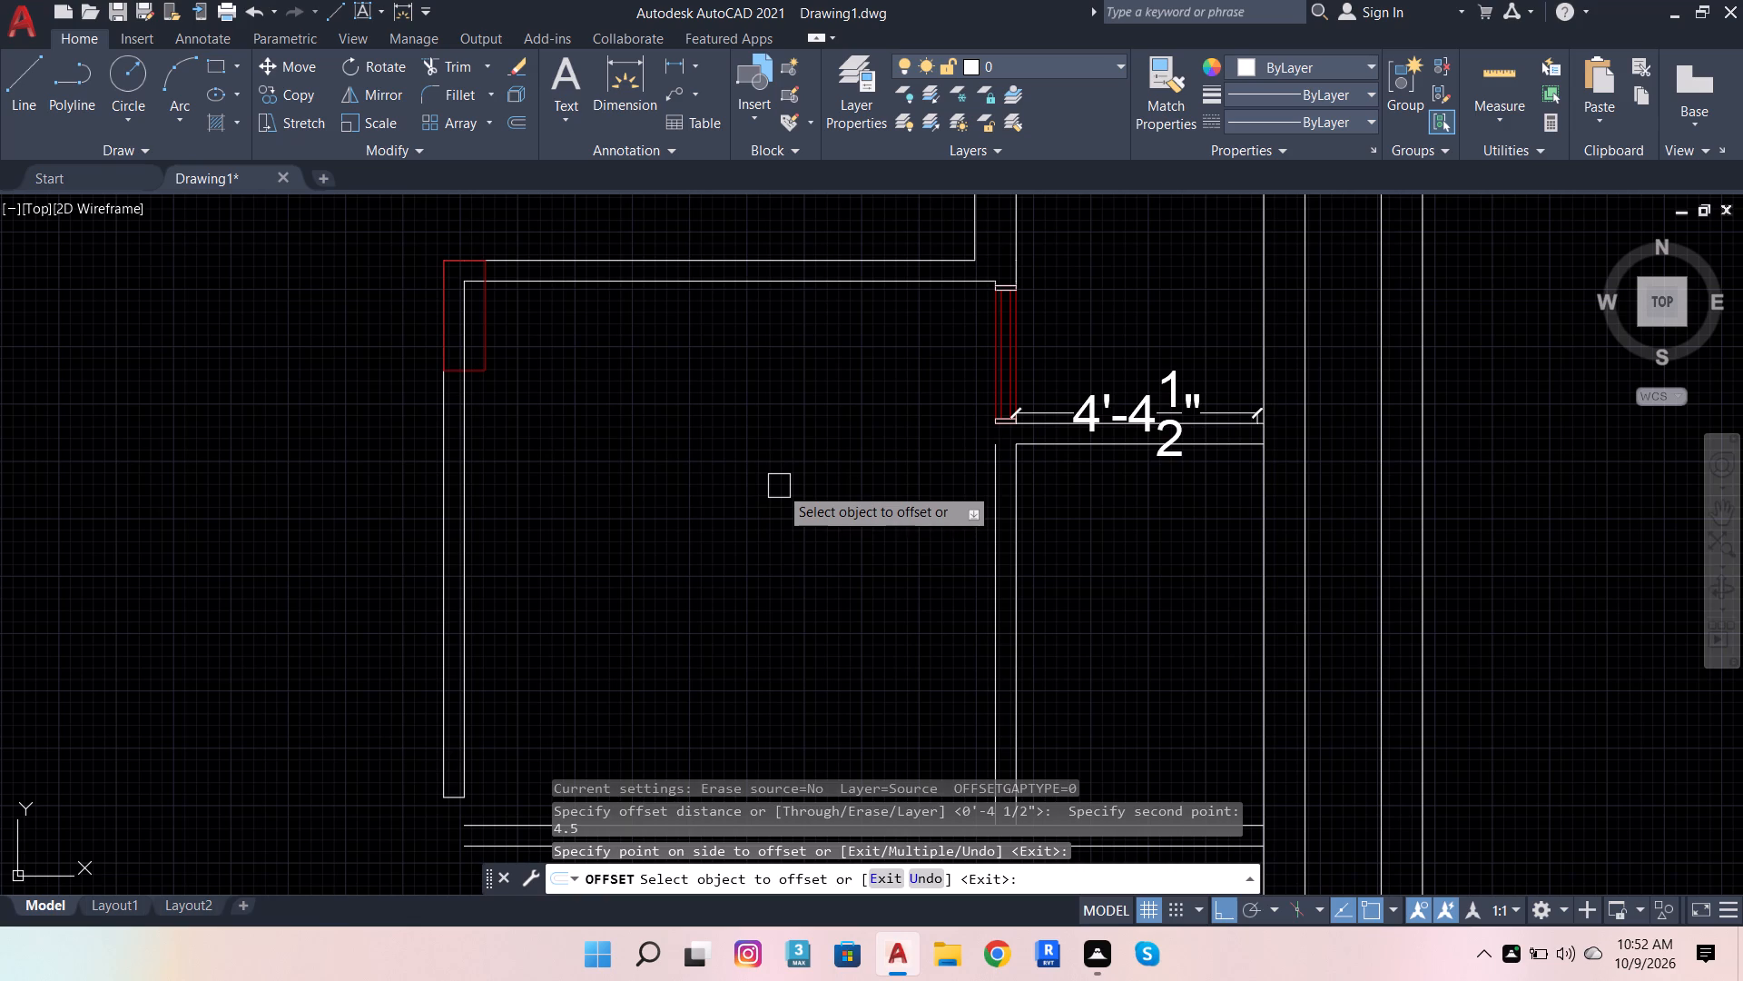
Draw a short vertical line joining the new face's upper end to the lower end of the red frame block.
click(37, 80)
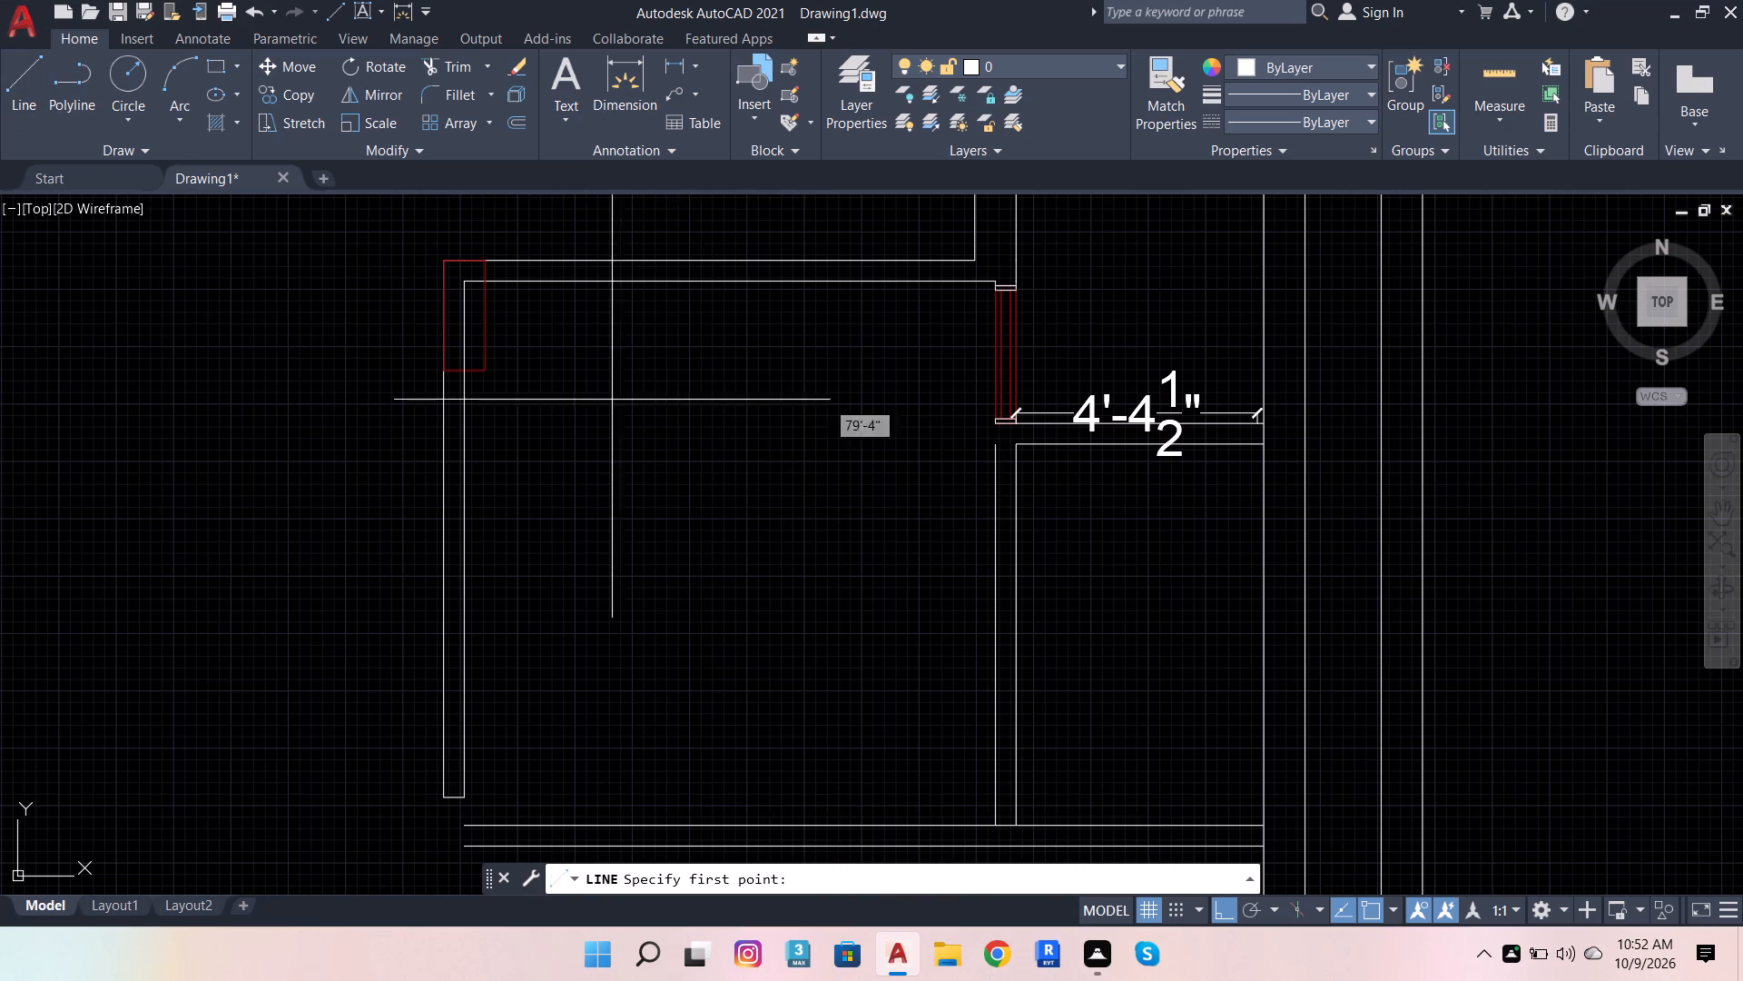
click(997, 444)
click(999, 421)
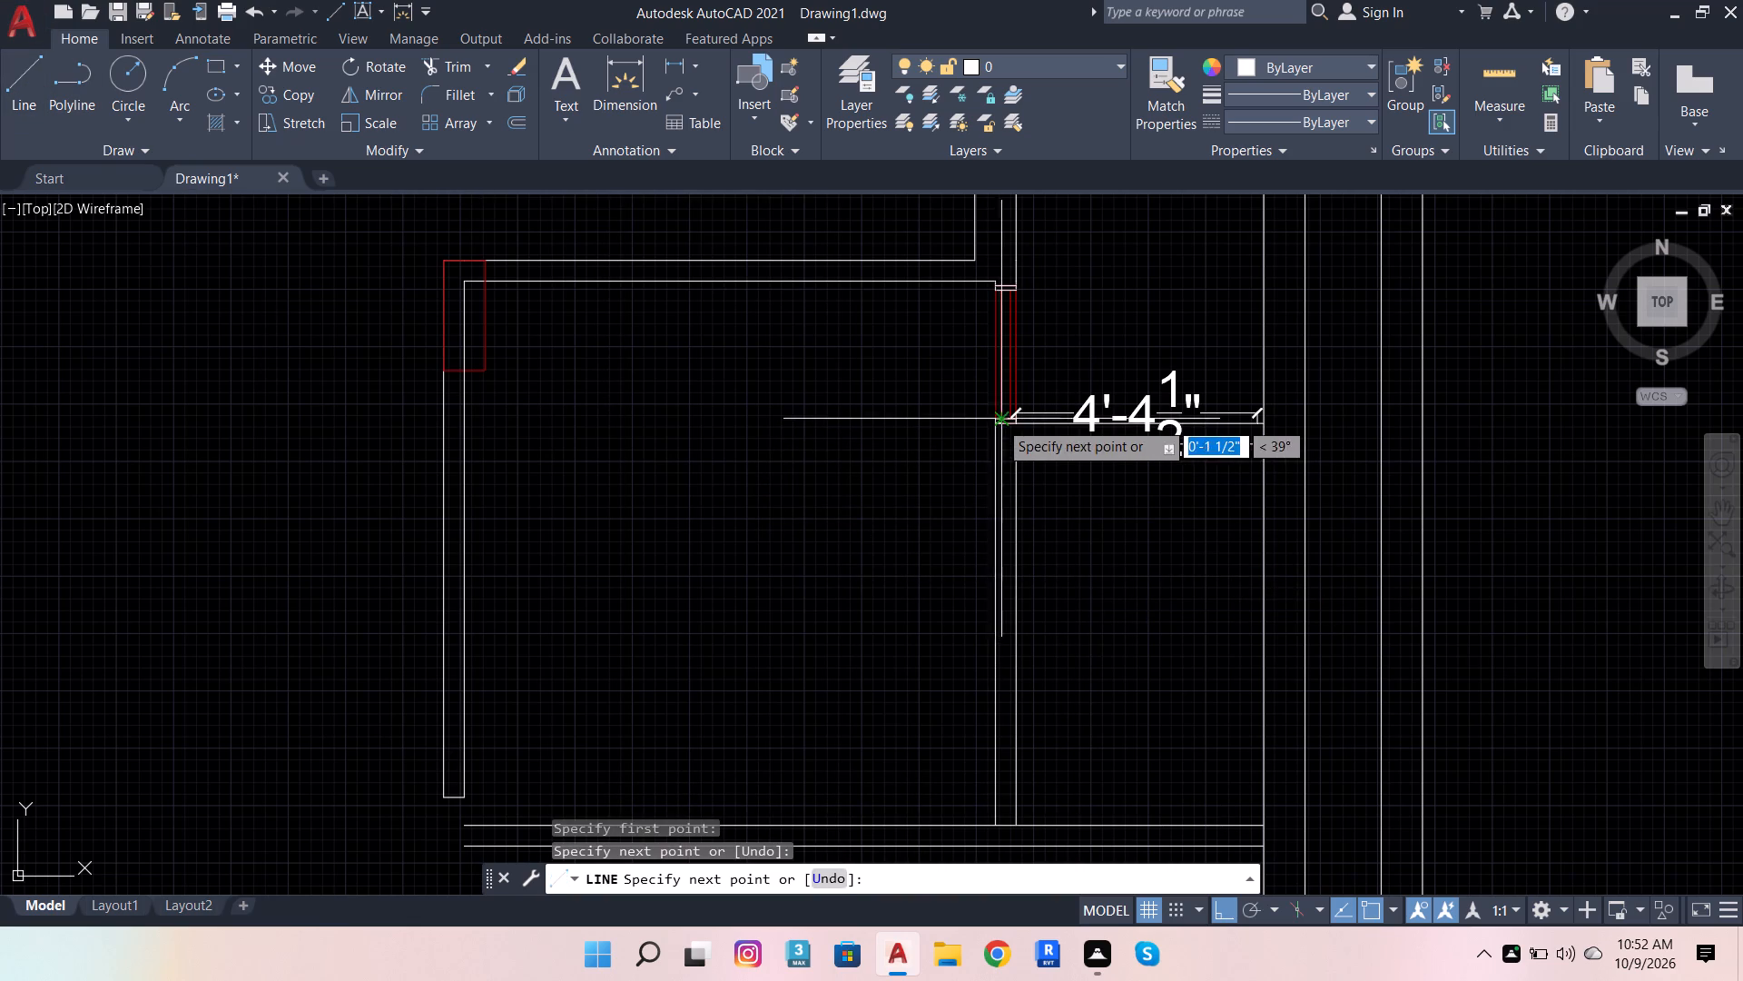
key(space)
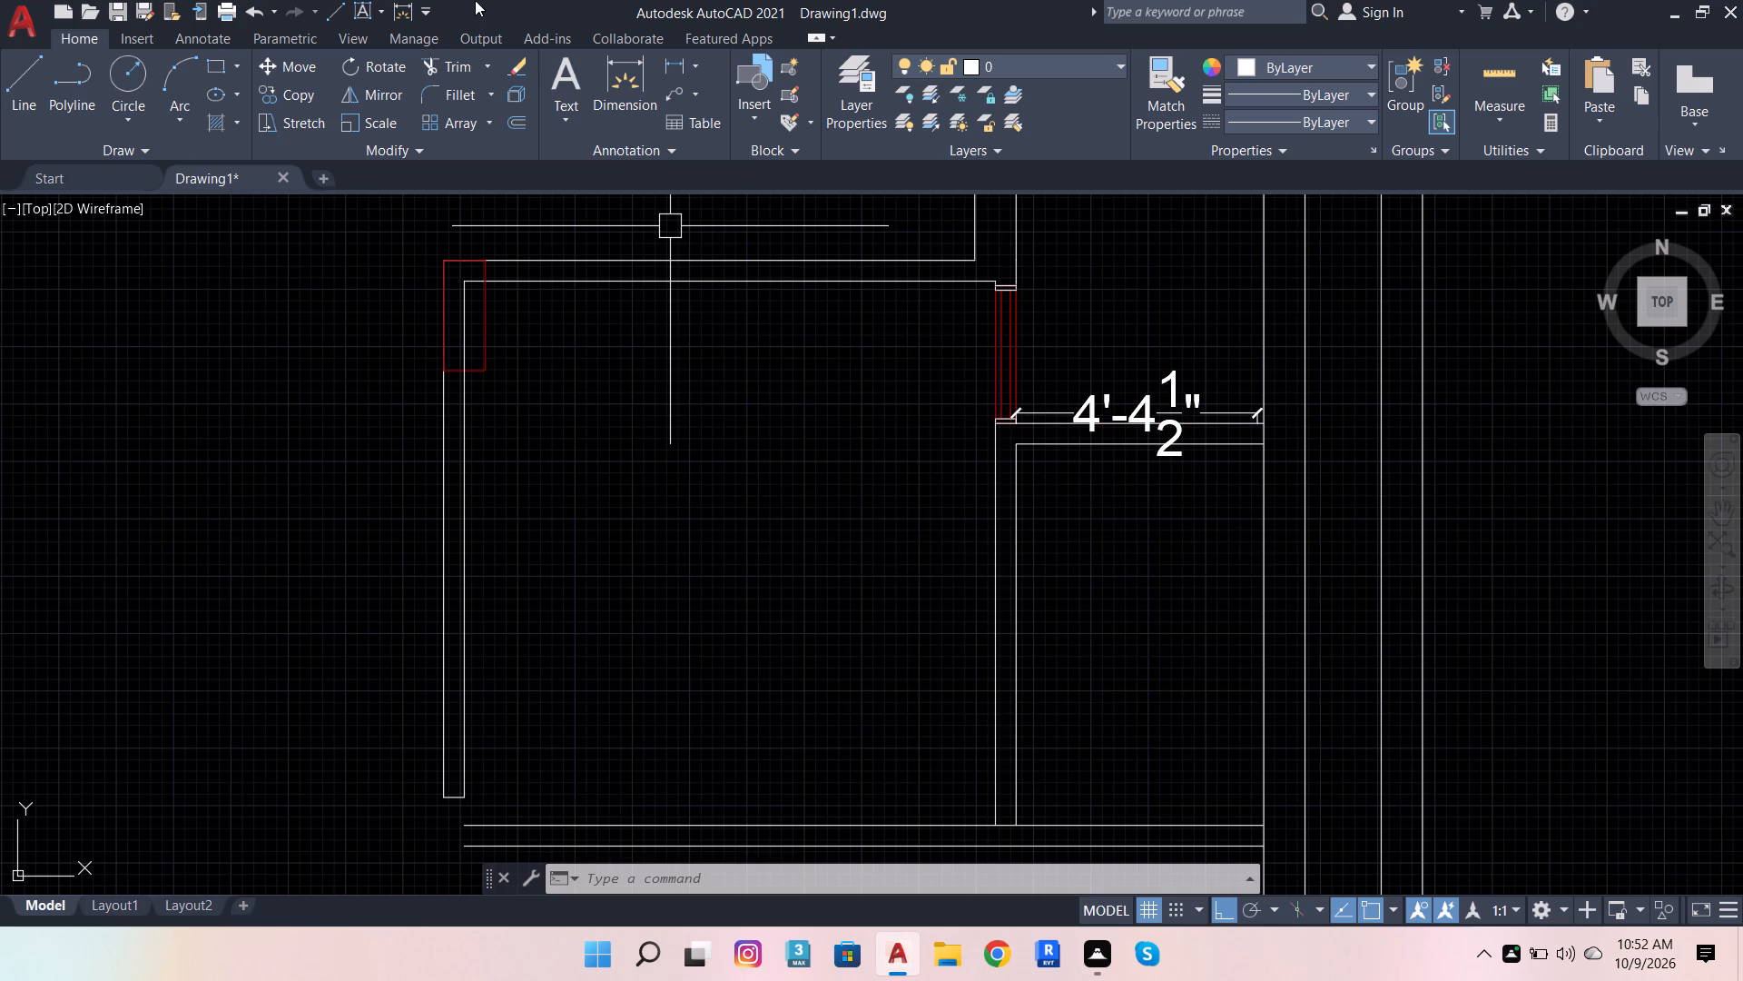
Trim the lower partition's upper face between the two faces of the vertical partition.
click(458, 62)
scroll(1009, 868, up, 1)
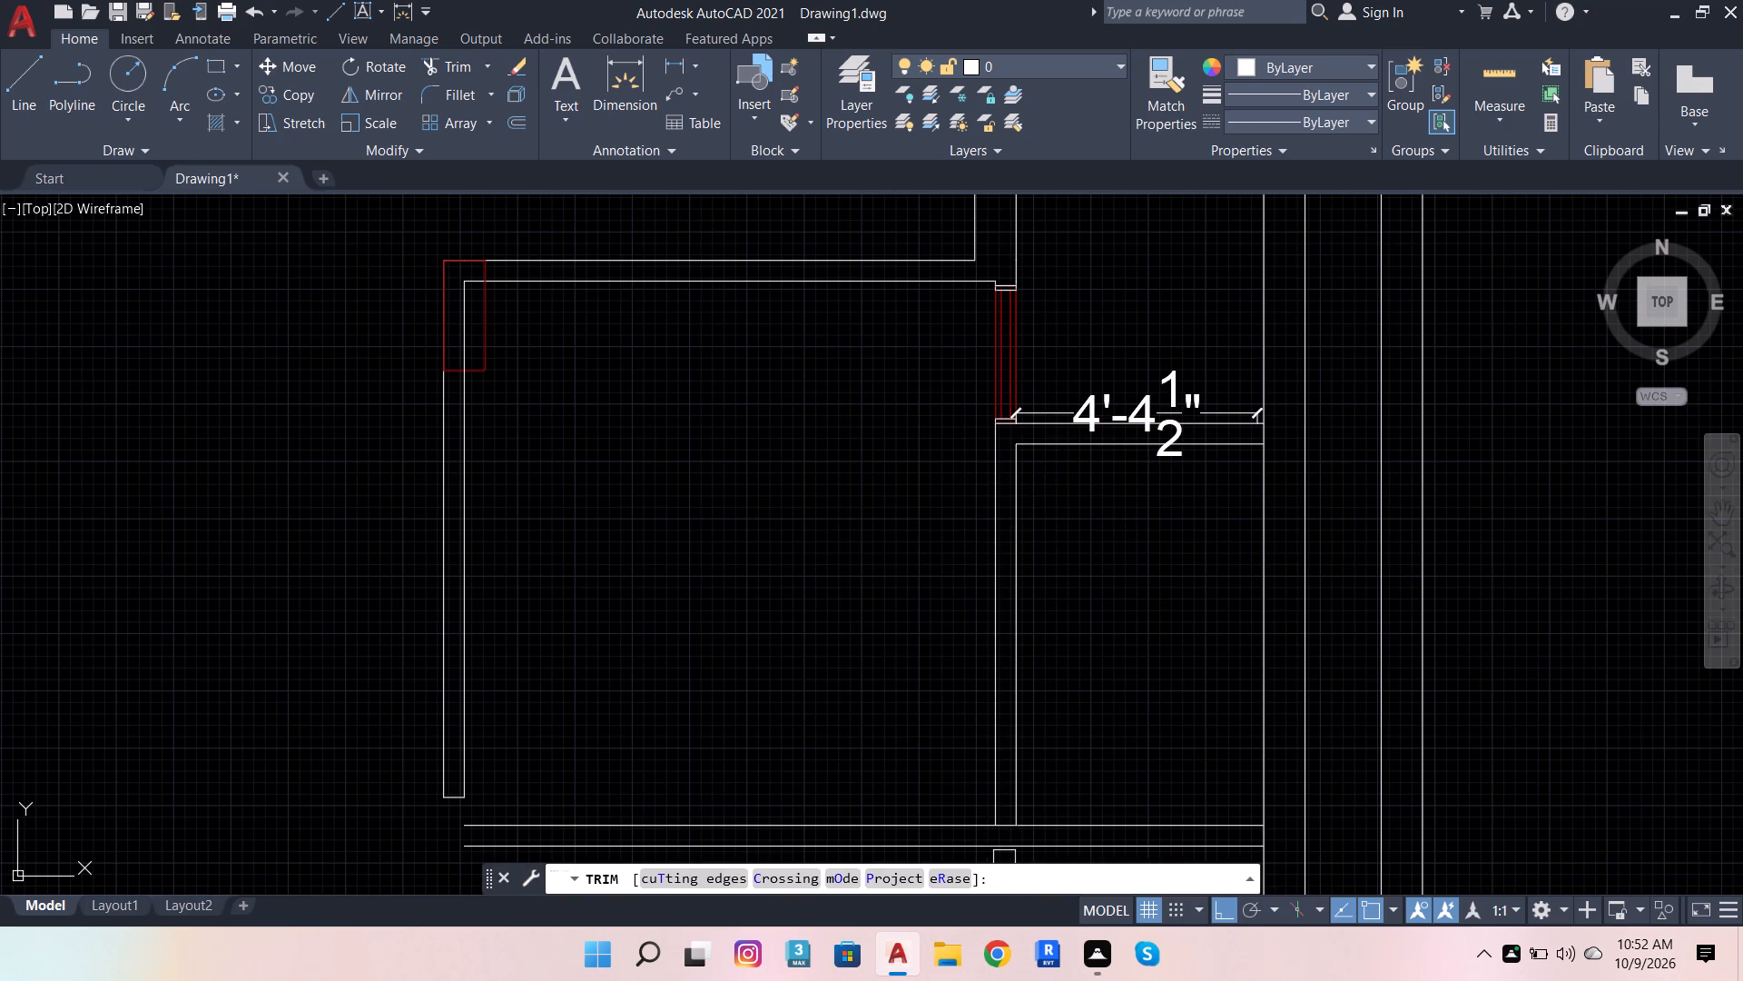
scroll(1011, 869, up, 4)
click(999, 760)
scroll(990, 792, down, 6)
scroll(1070, 670, up, 2)
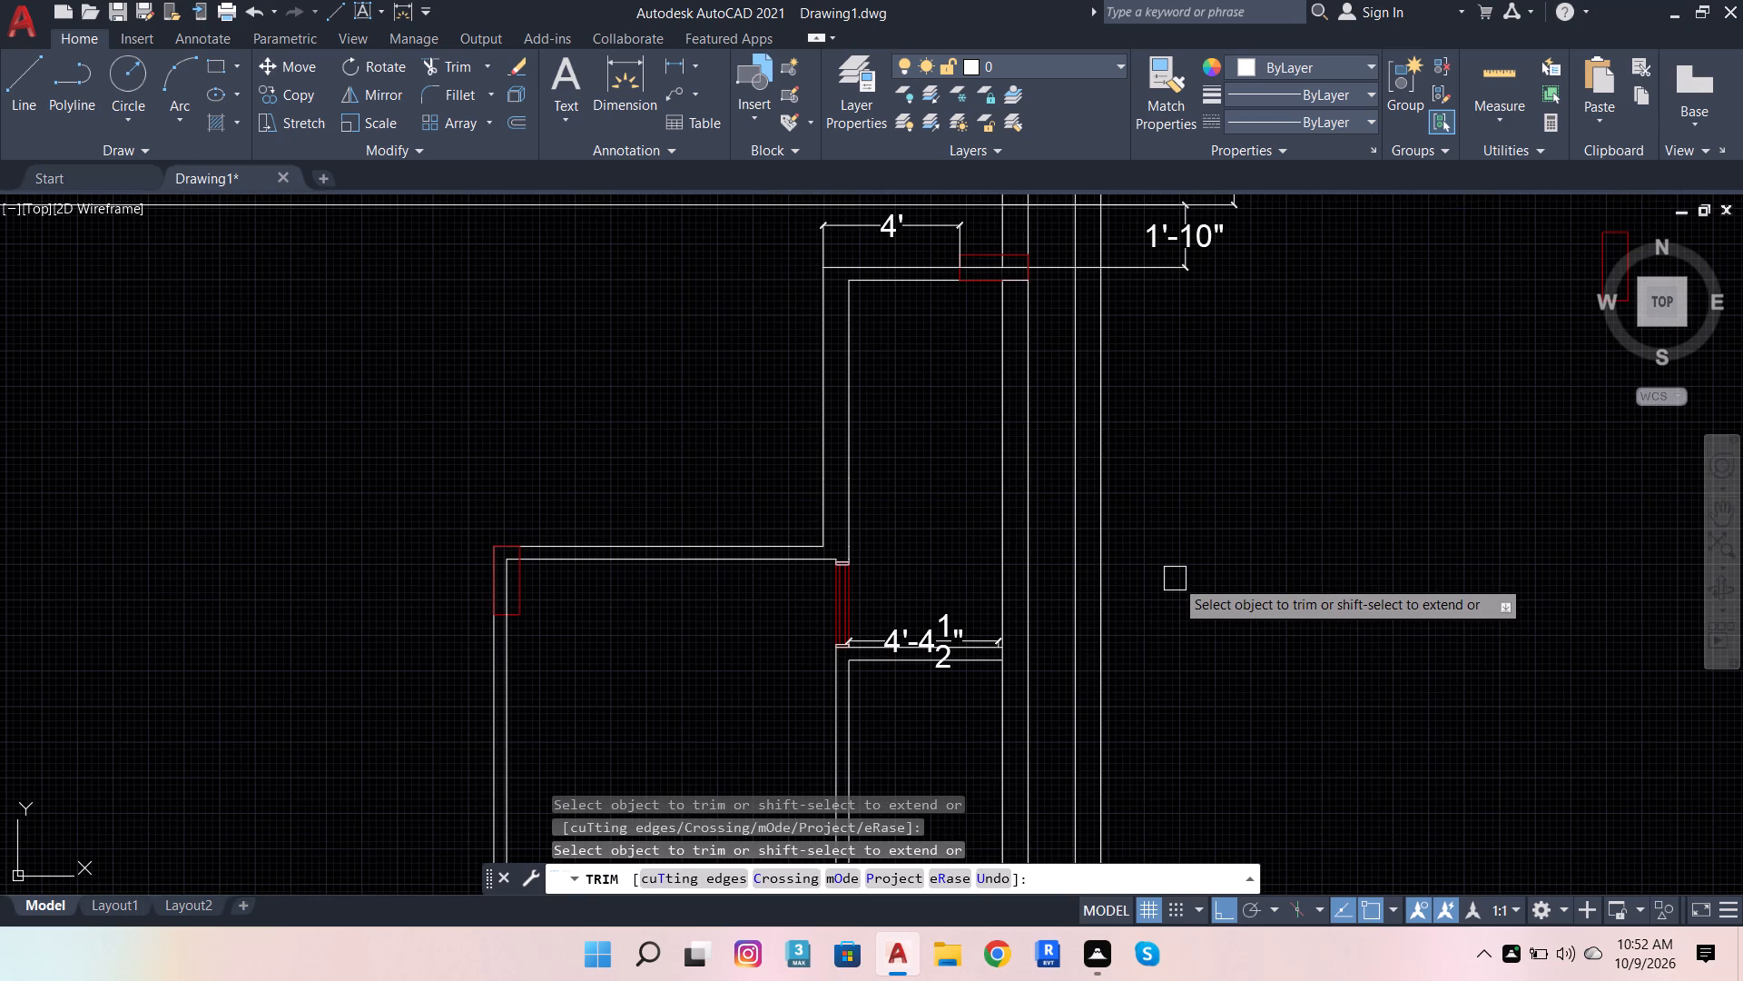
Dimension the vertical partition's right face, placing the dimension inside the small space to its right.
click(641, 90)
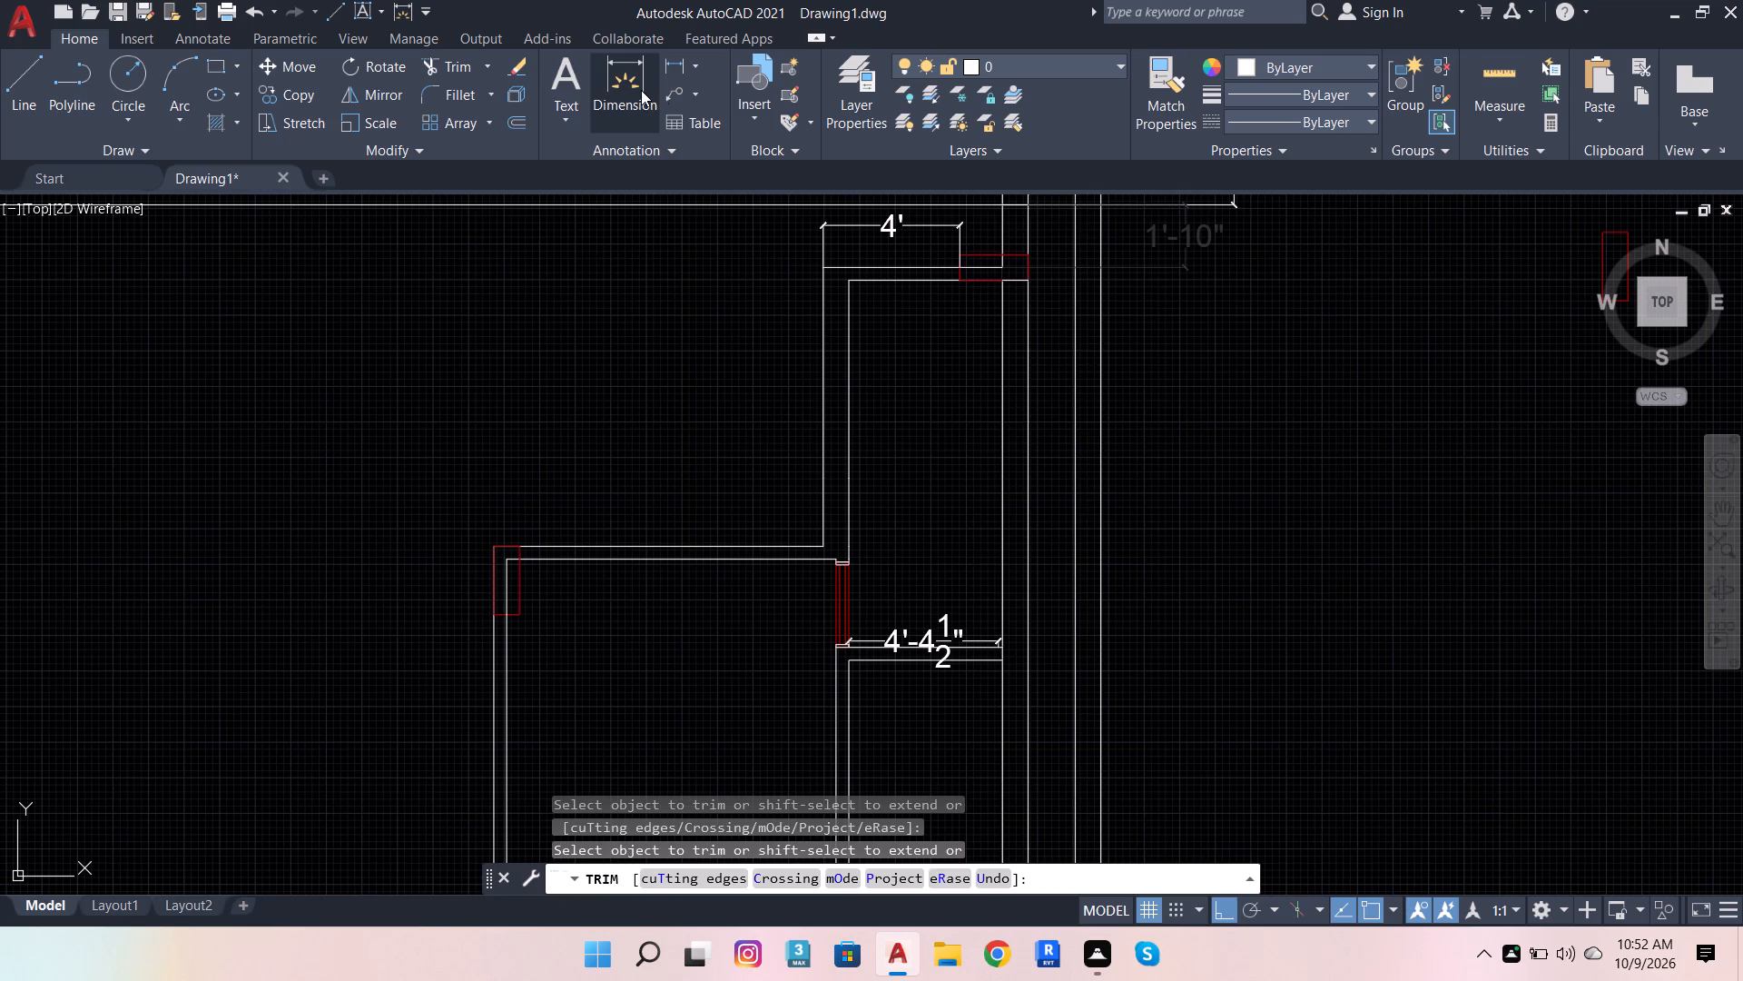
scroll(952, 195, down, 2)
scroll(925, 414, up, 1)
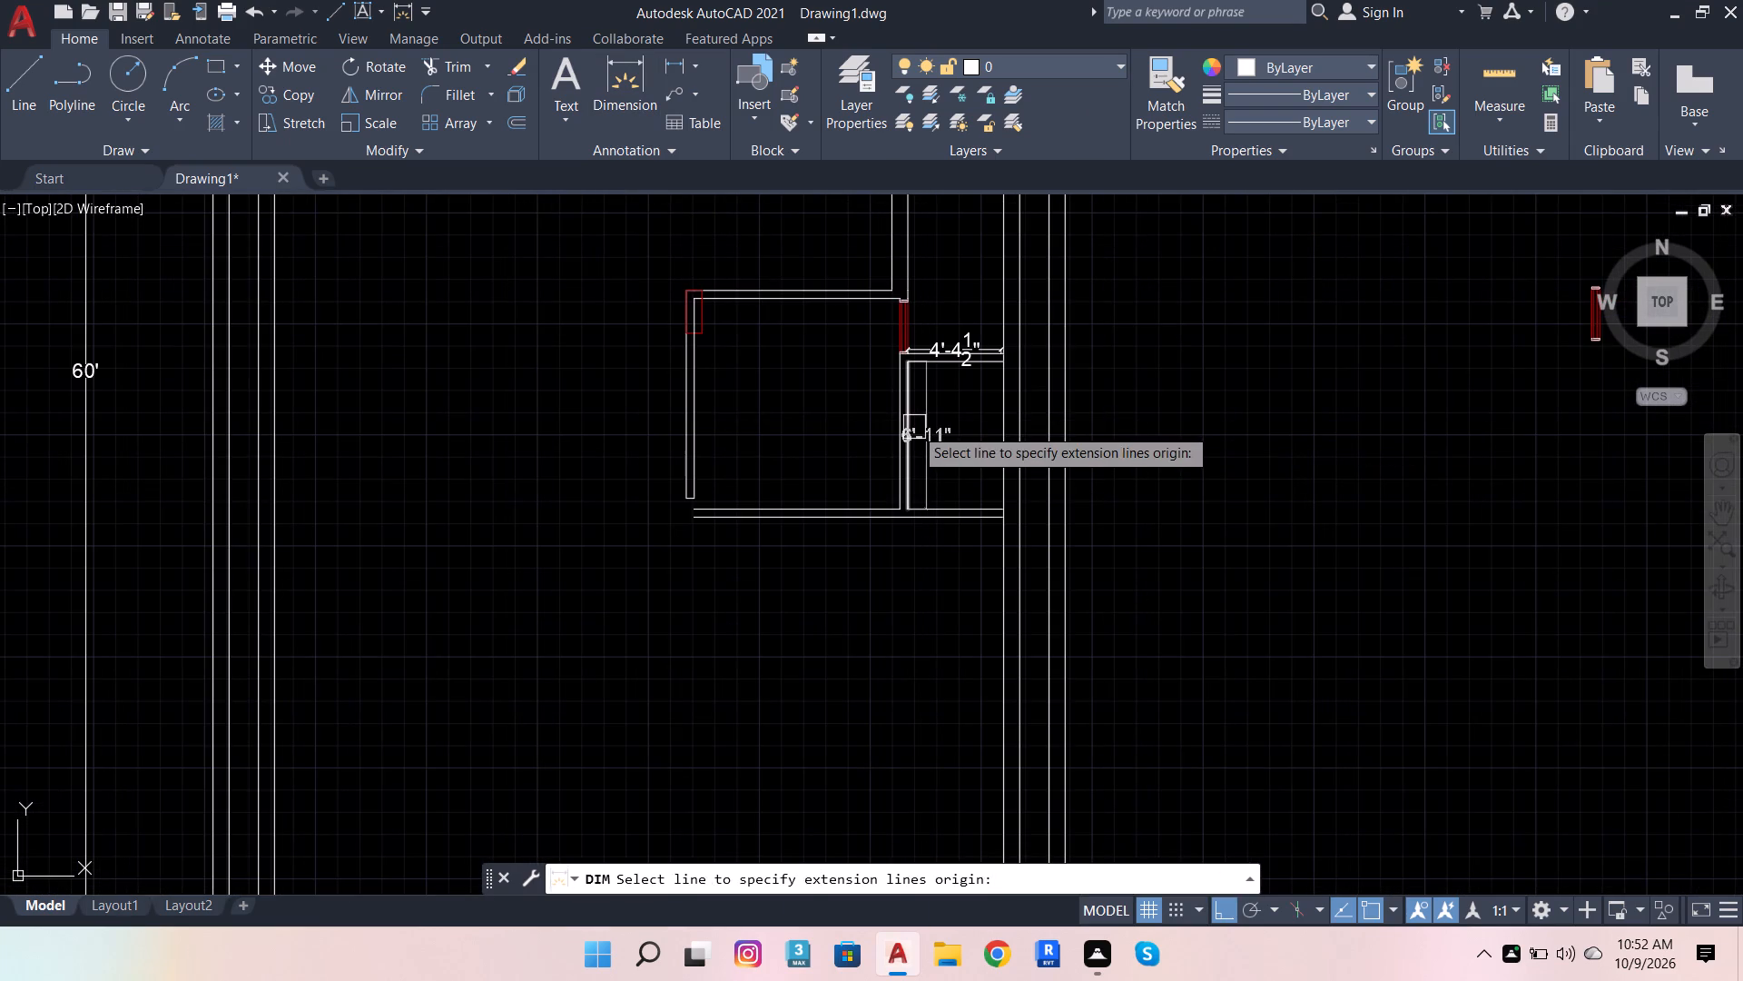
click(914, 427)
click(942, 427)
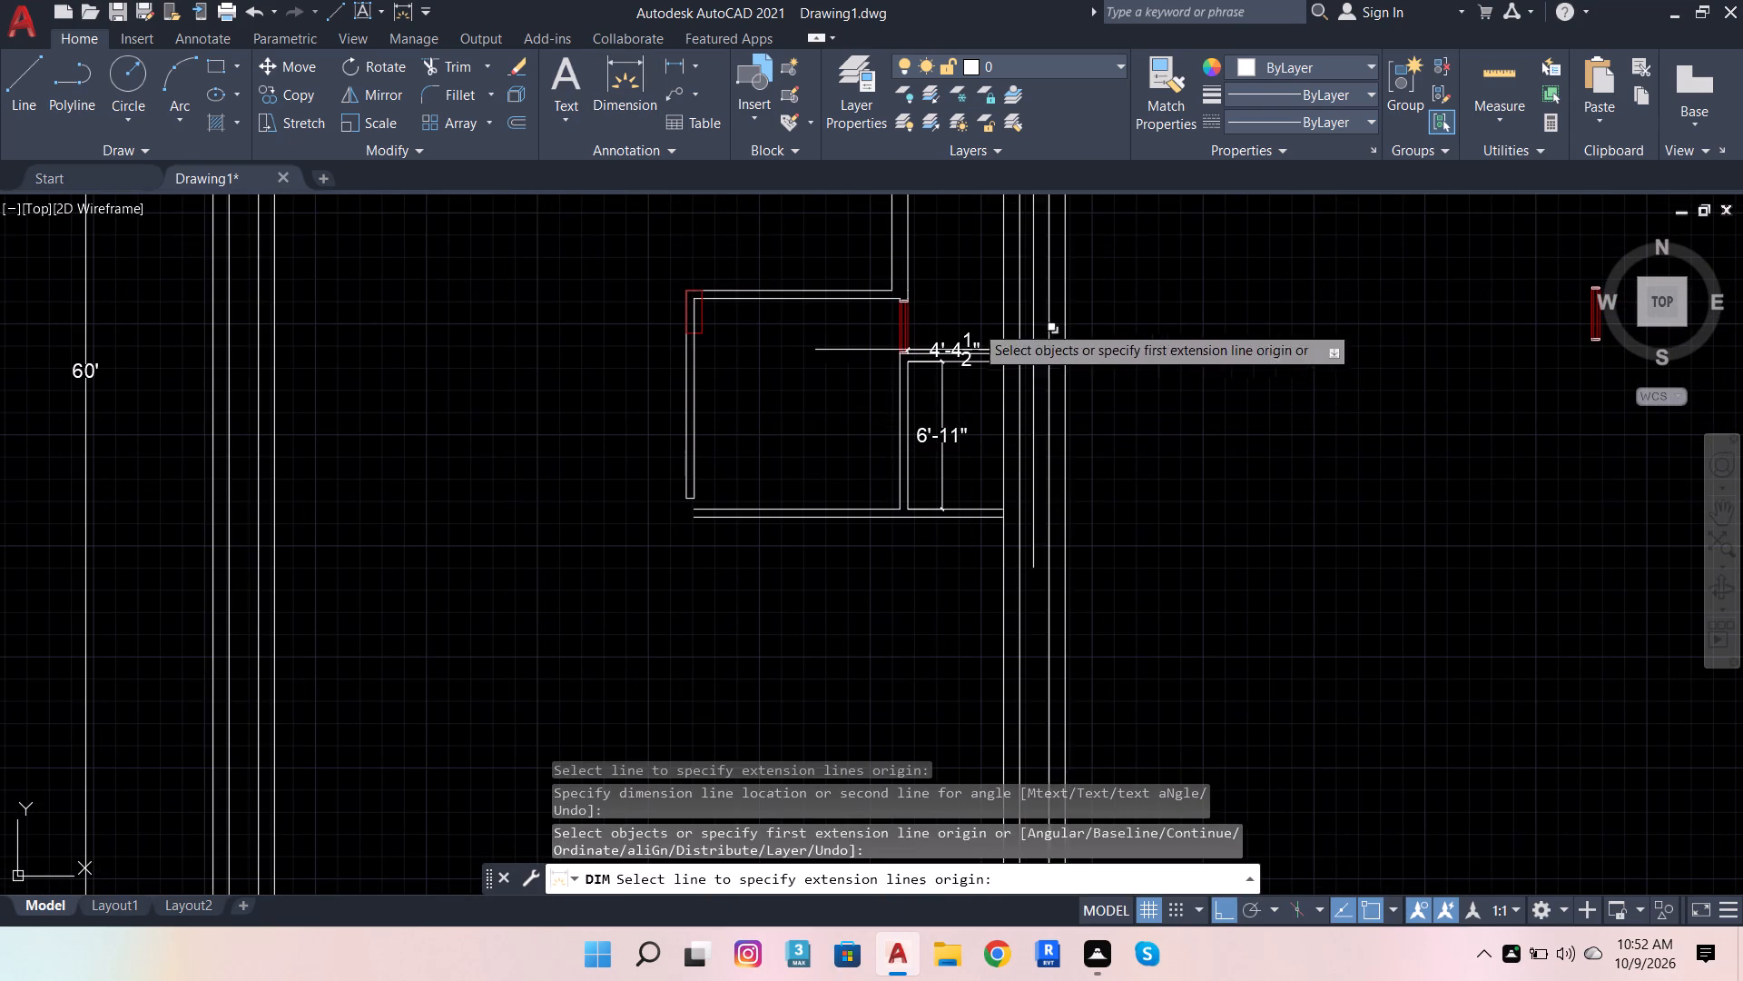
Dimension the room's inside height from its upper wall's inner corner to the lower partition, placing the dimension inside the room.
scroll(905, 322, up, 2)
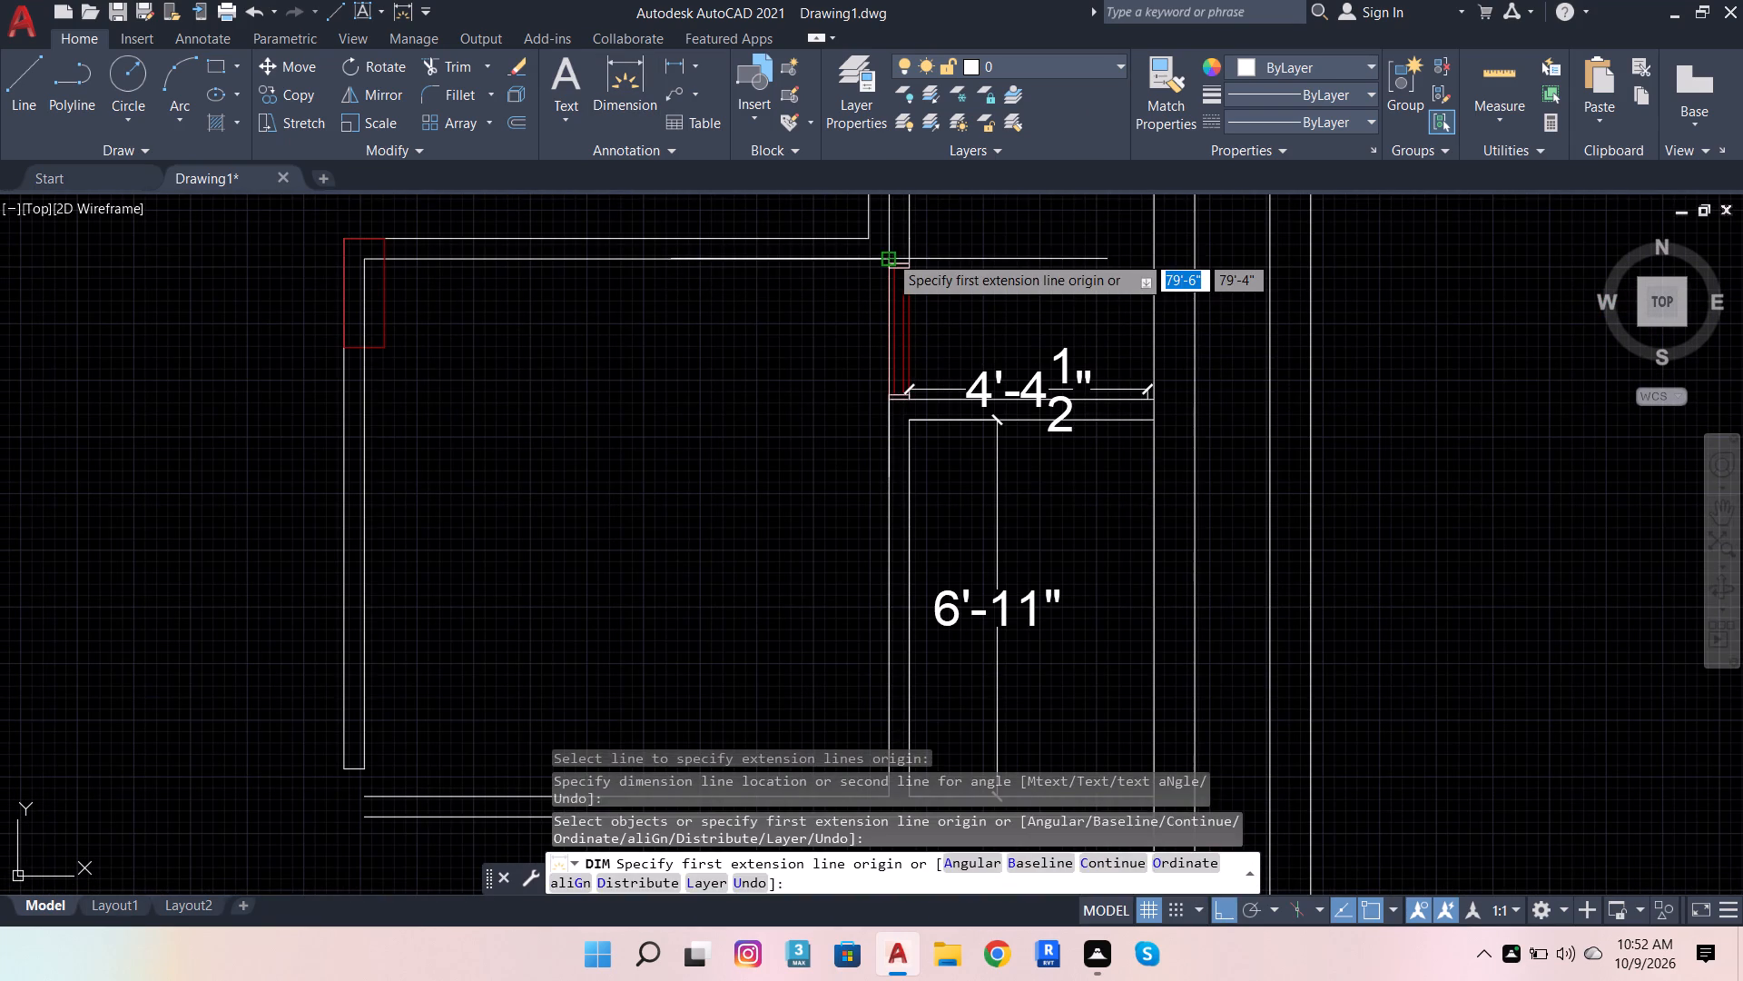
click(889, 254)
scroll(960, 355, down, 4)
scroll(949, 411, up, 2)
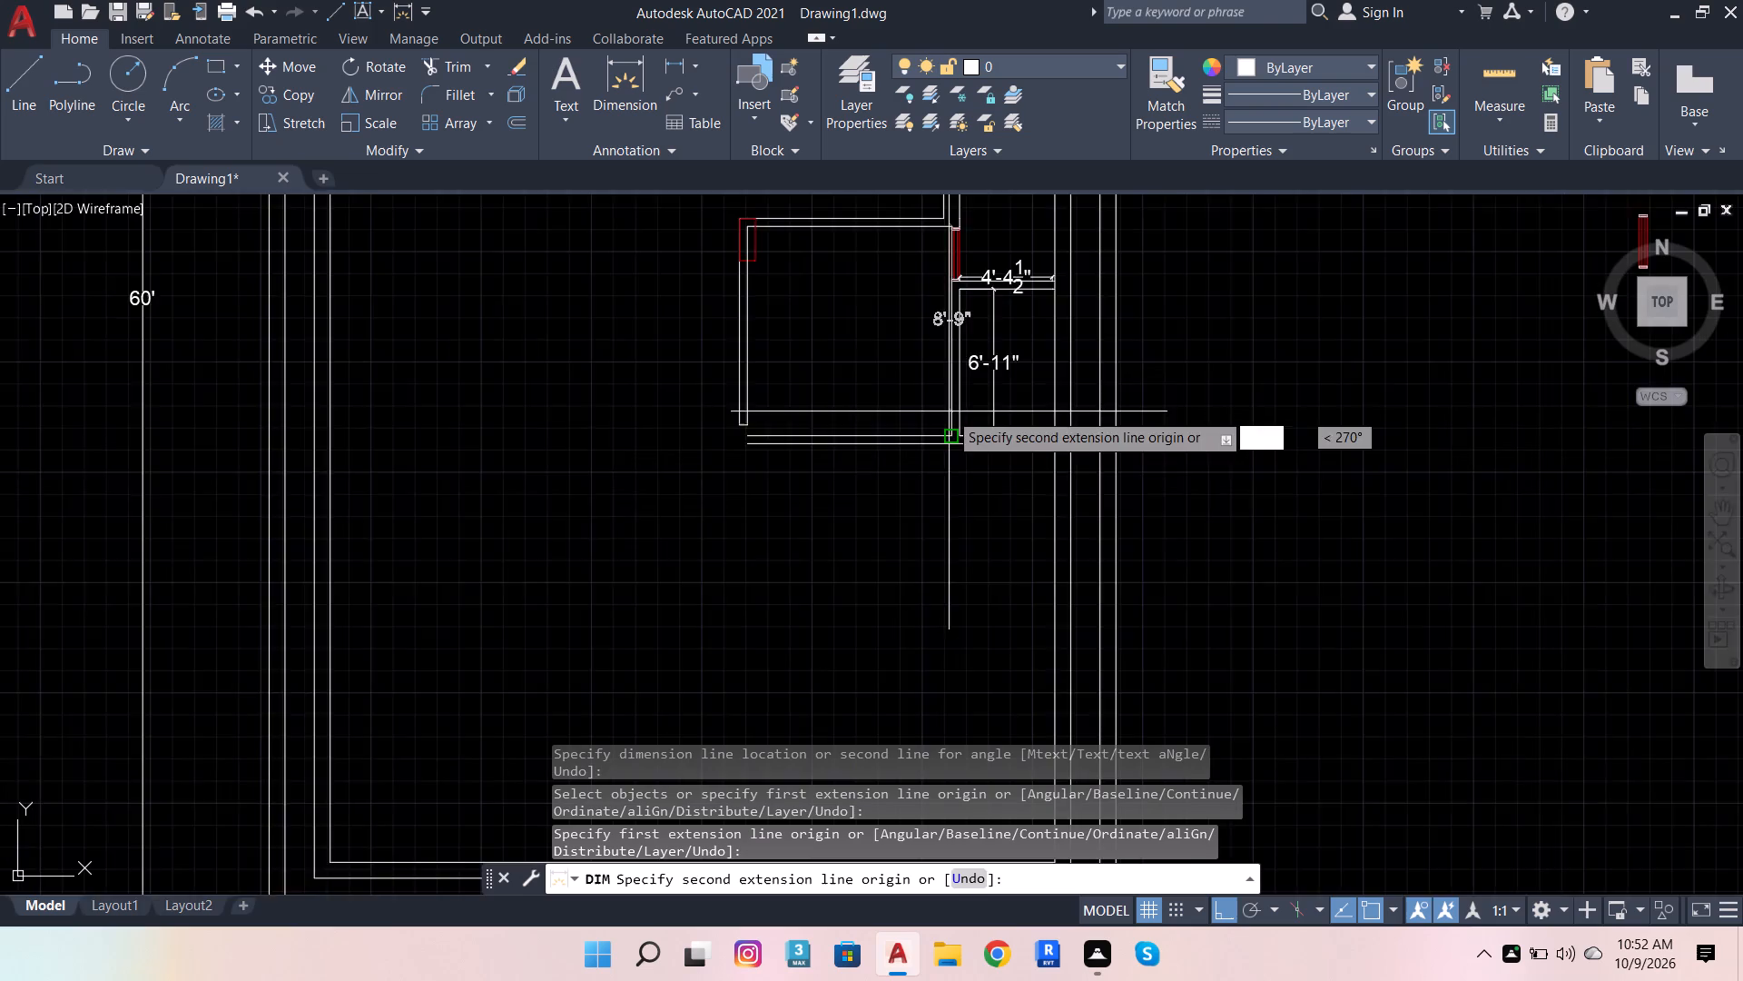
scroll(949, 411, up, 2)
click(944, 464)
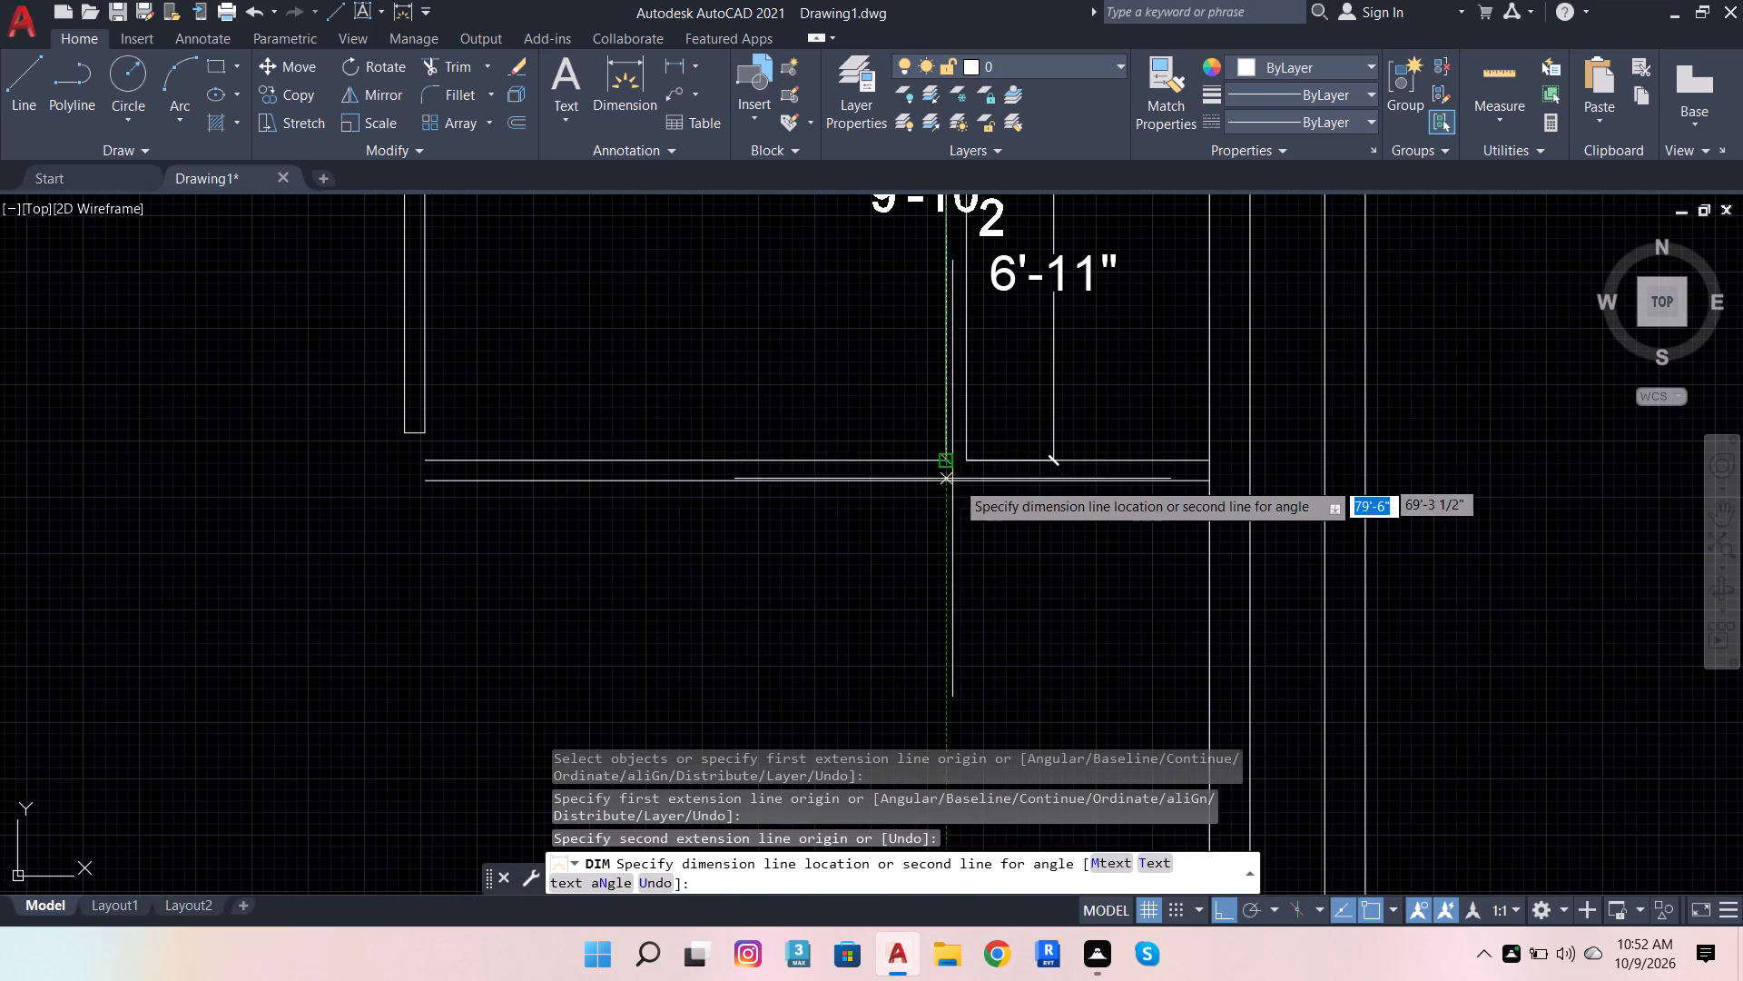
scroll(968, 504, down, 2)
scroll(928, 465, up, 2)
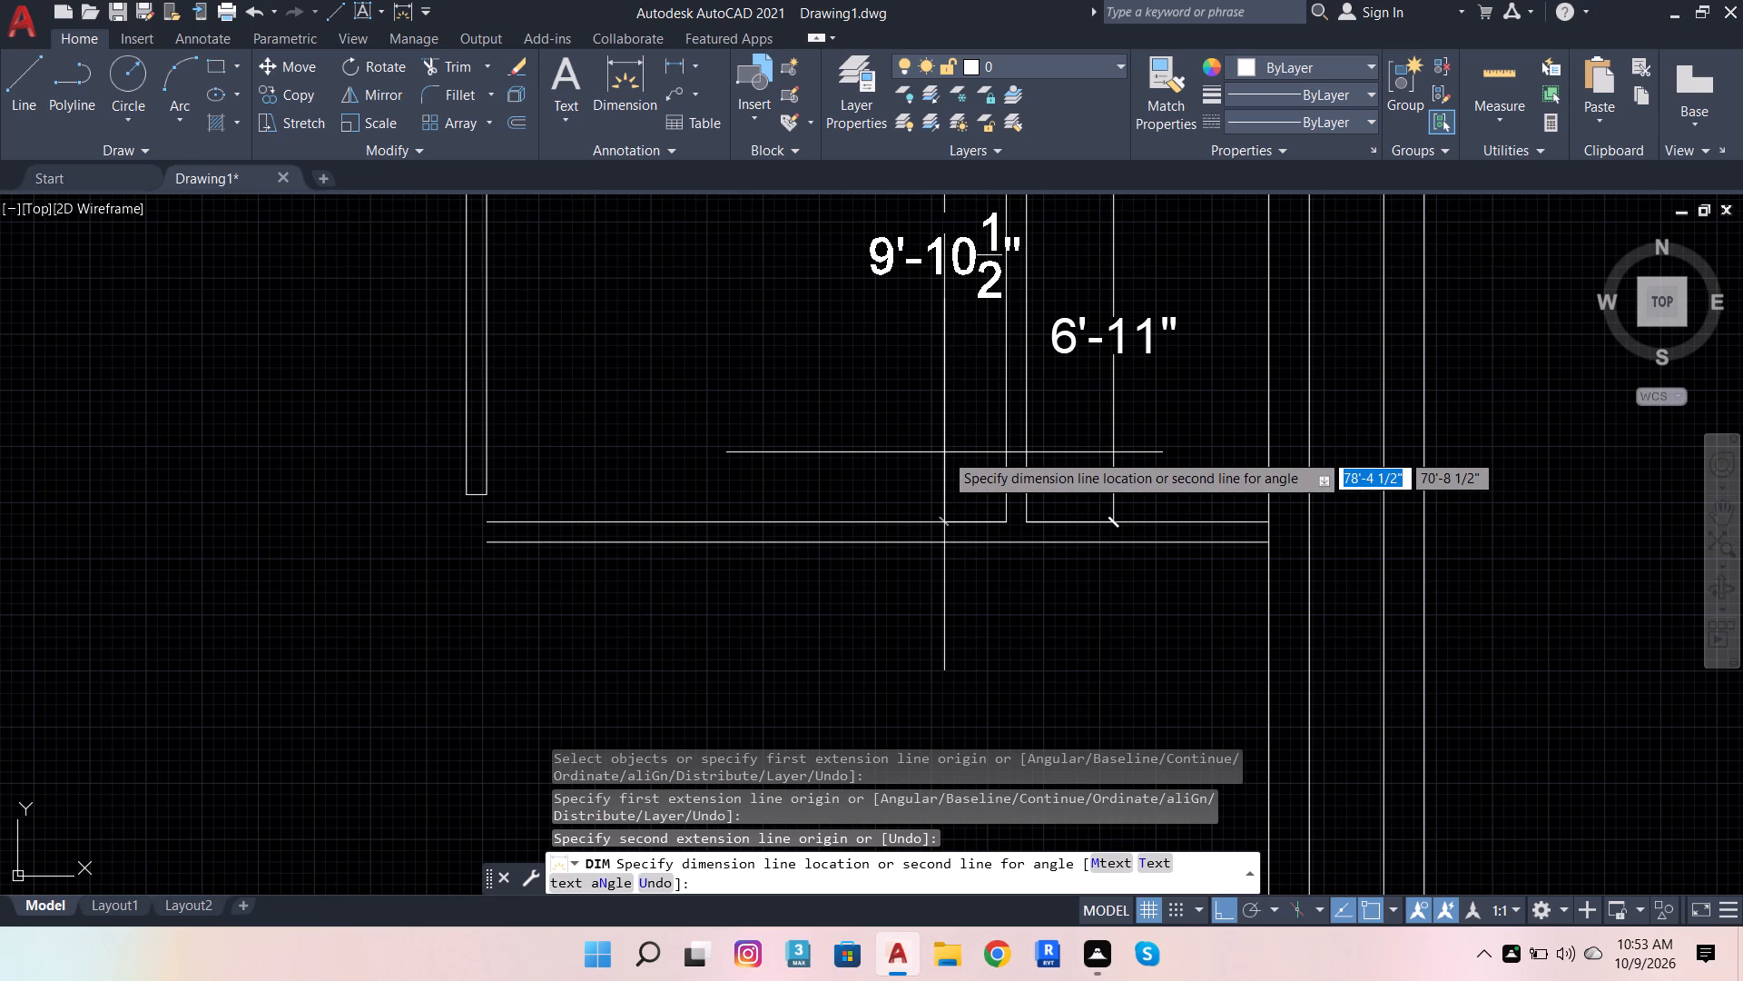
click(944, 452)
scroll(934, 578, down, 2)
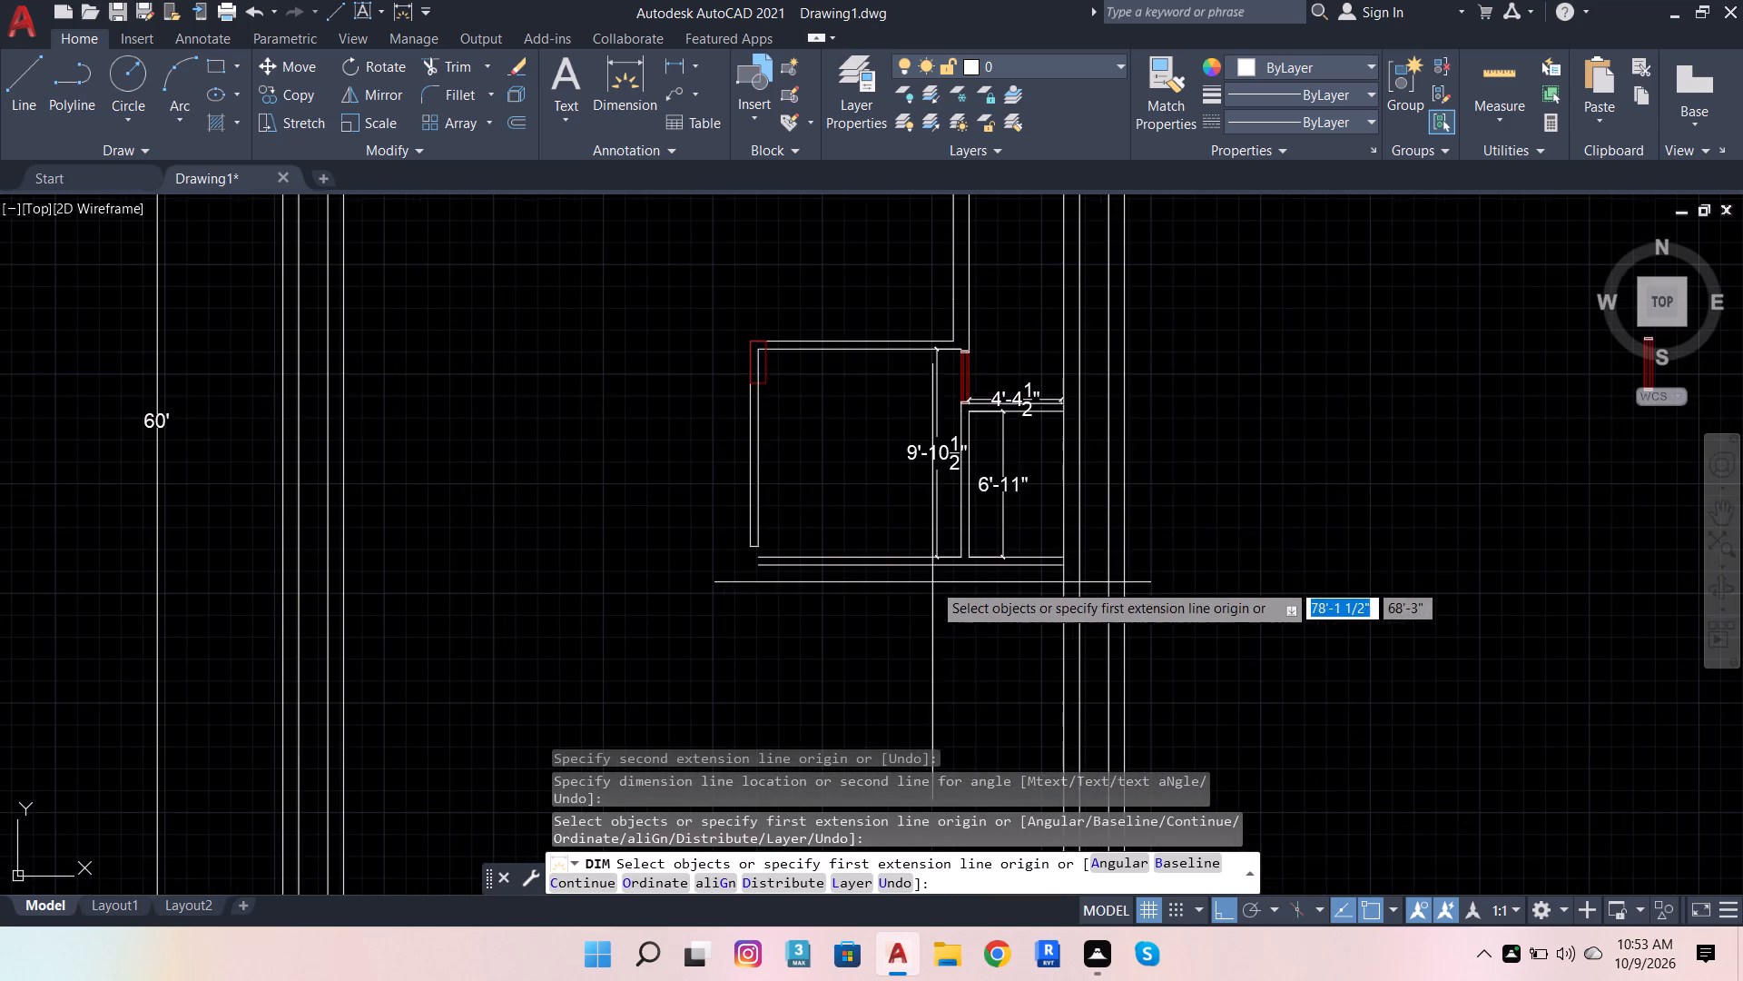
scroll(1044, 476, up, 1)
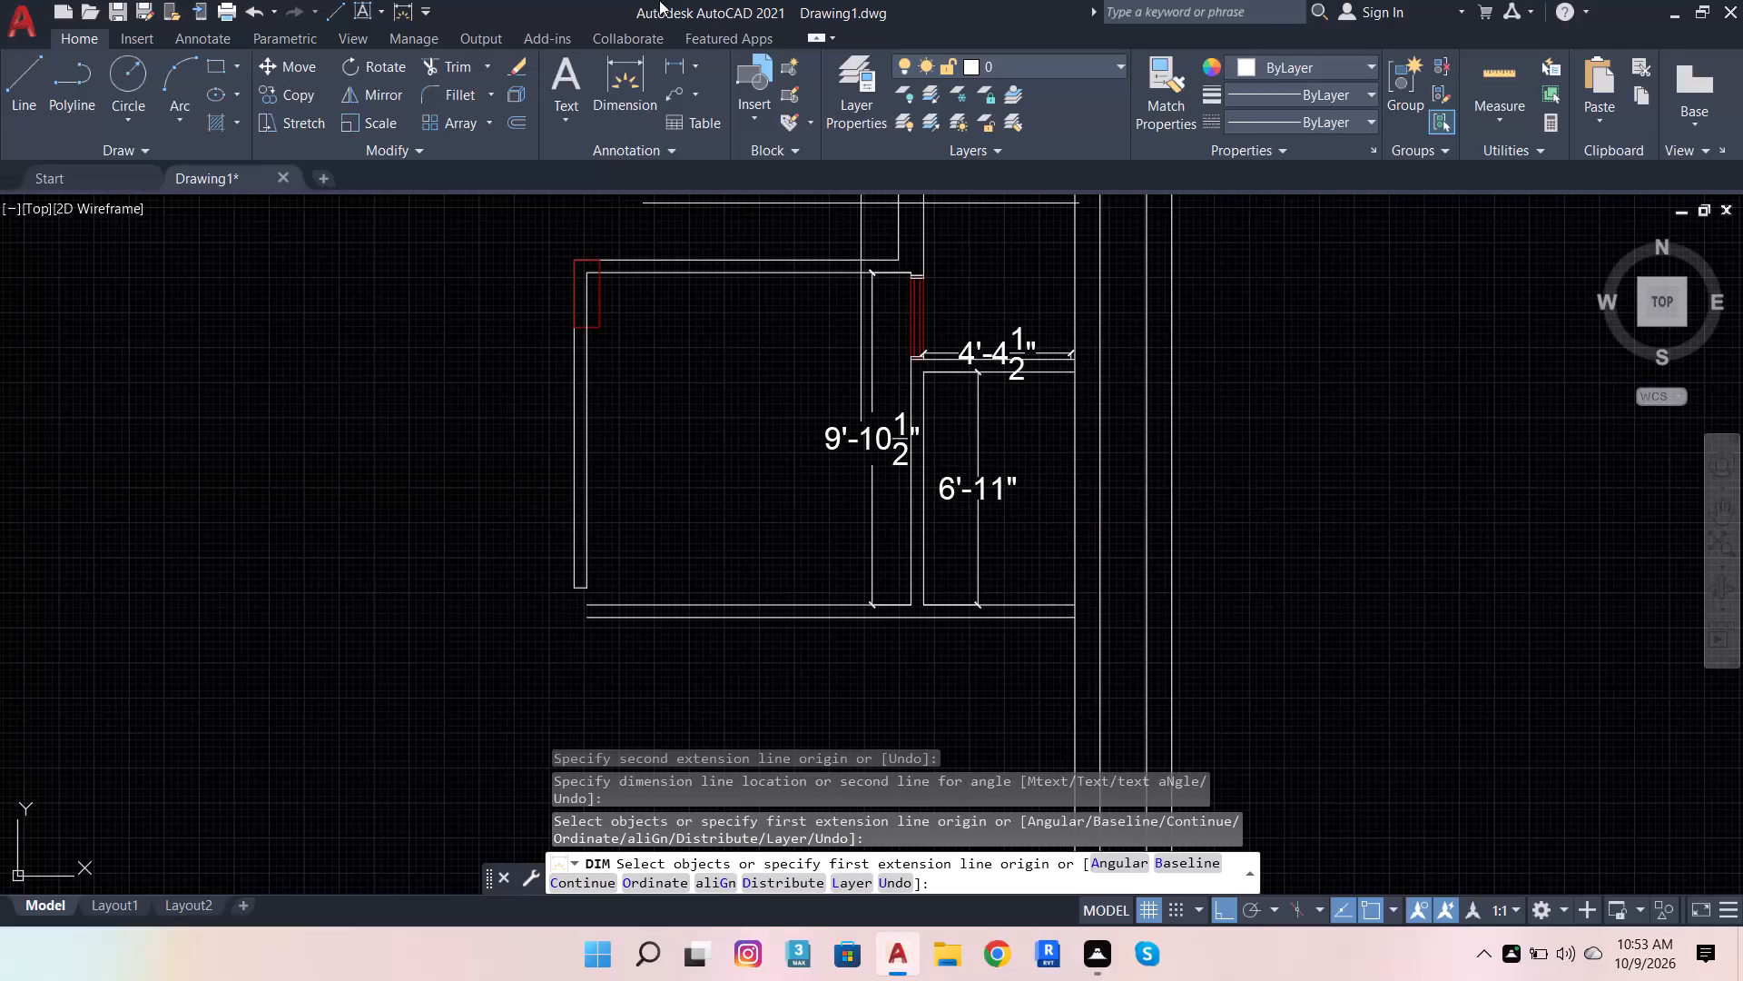
Trim away the 6'-11" dimension, plus the lower partition's lower face and the part of its upper face right of the vertical partition.
click(450, 64)
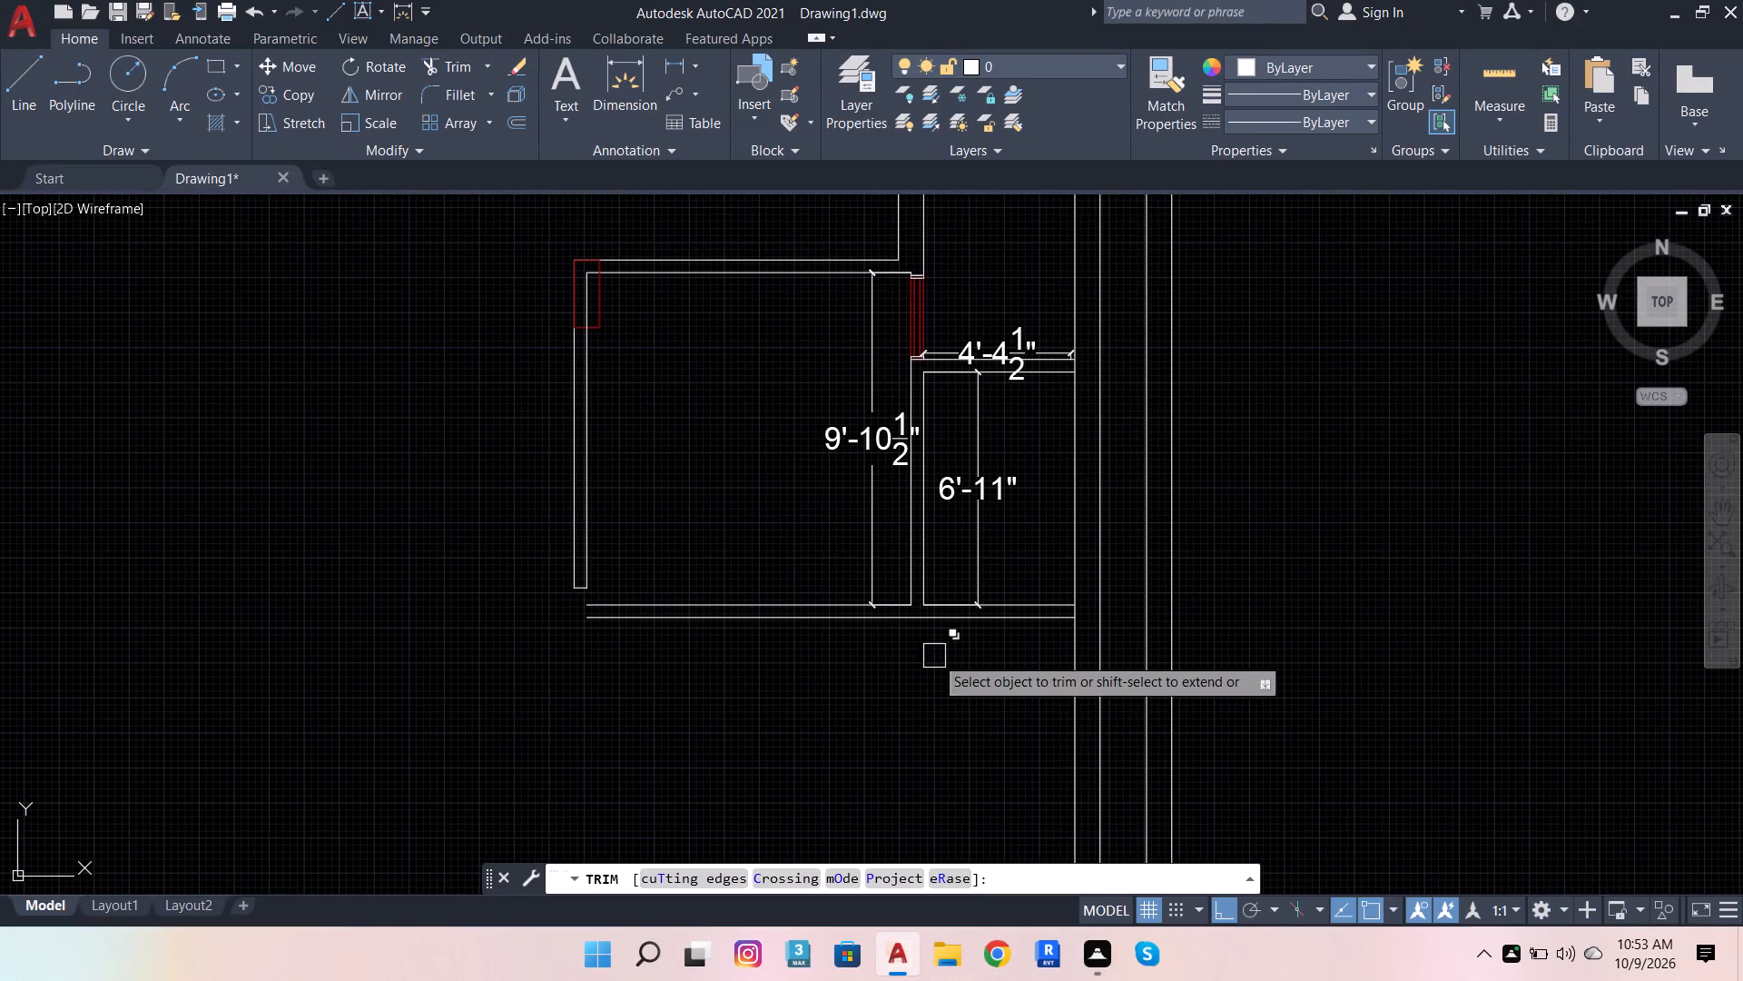
scroll(990, 637, up, 1)
click(967, 525)
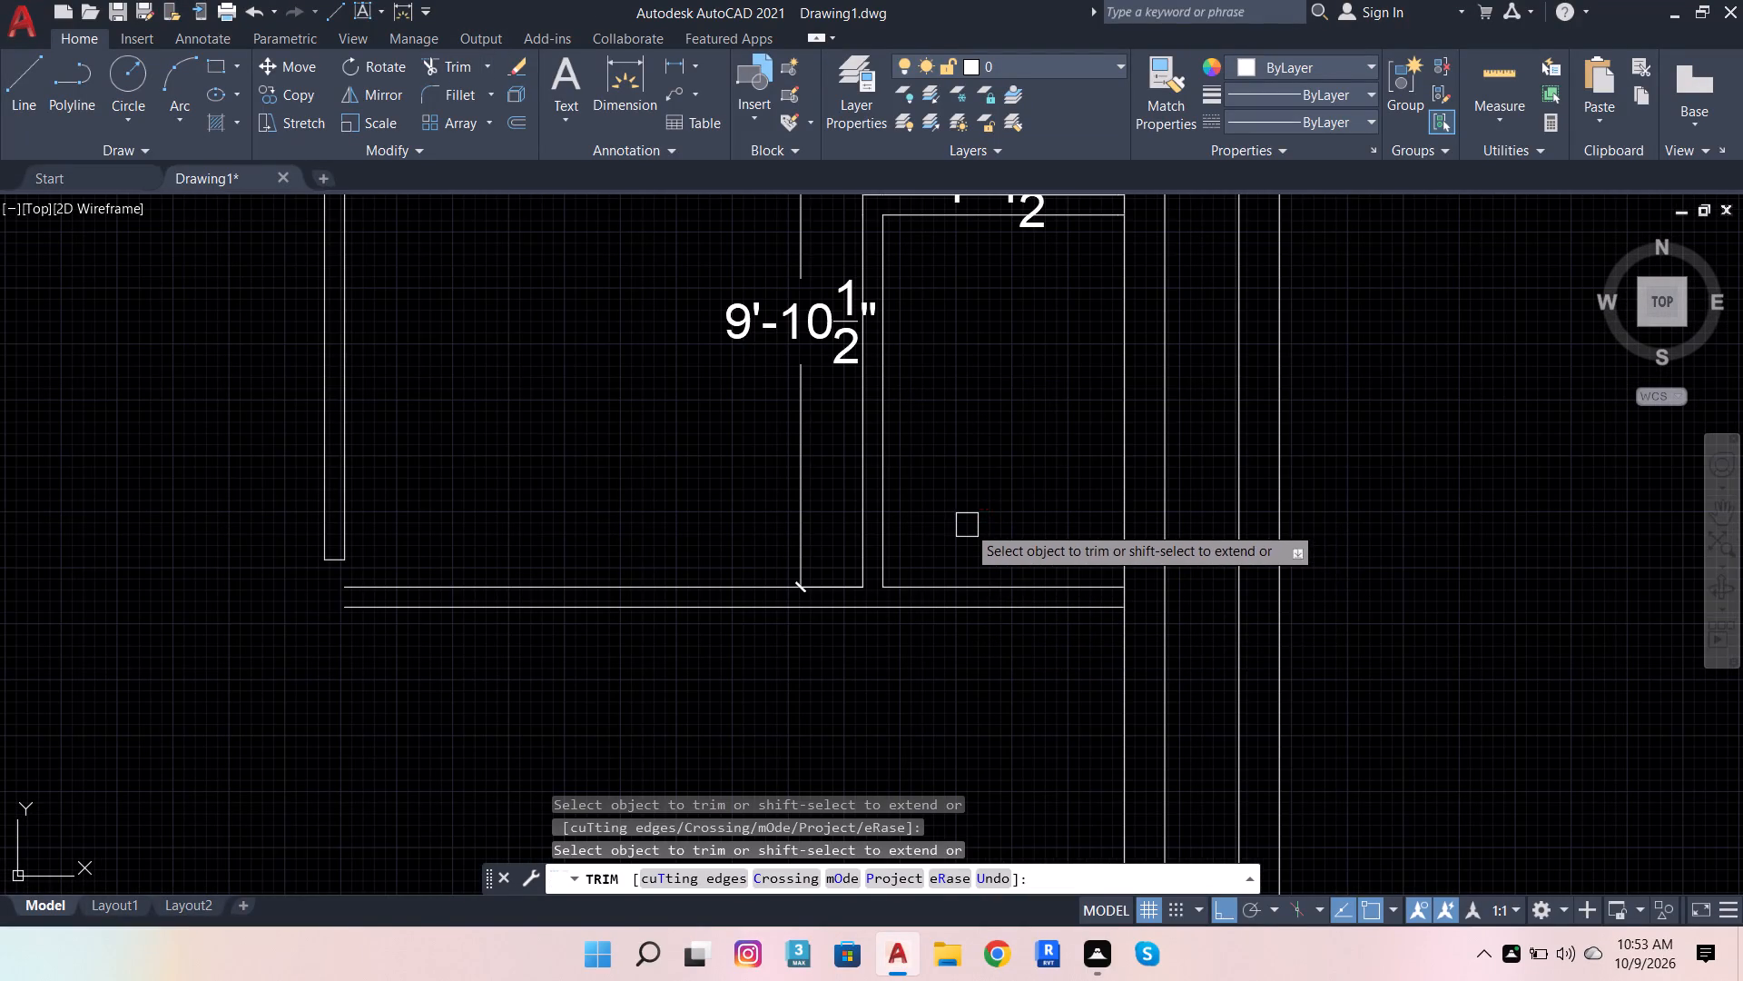
drag(1024, 556, 1098, 700)
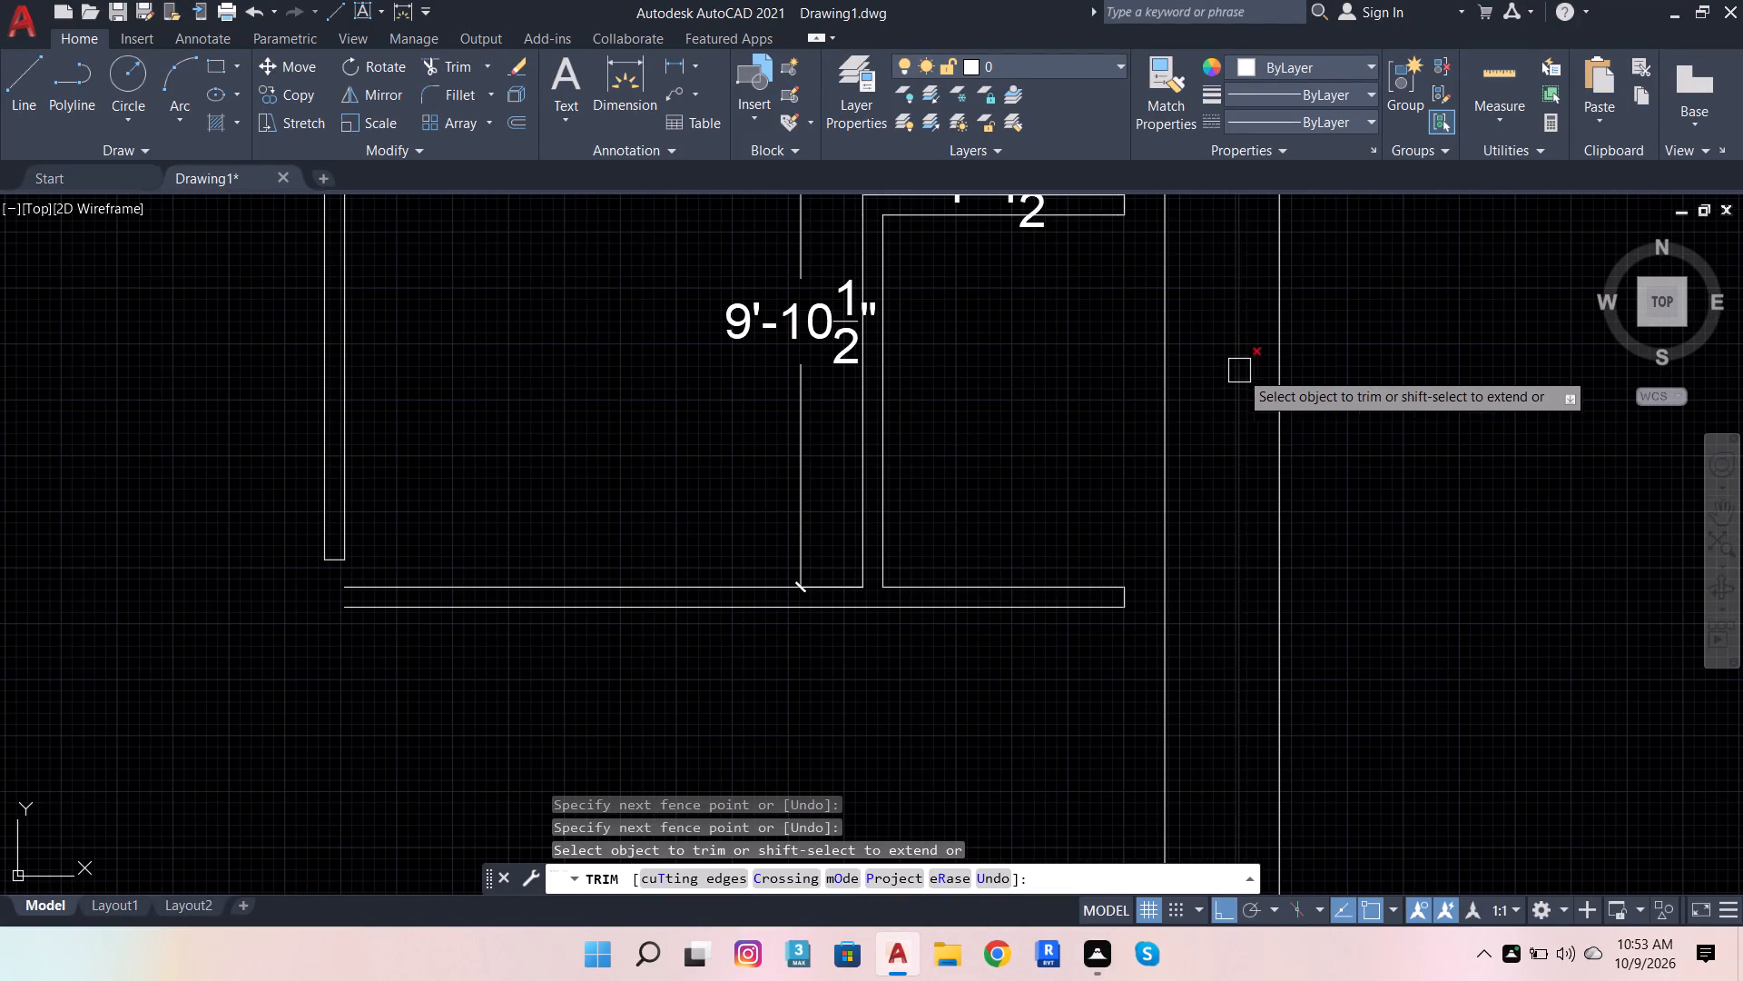
key(ctrl+z)
drag(1017, 530, 1048, 735)
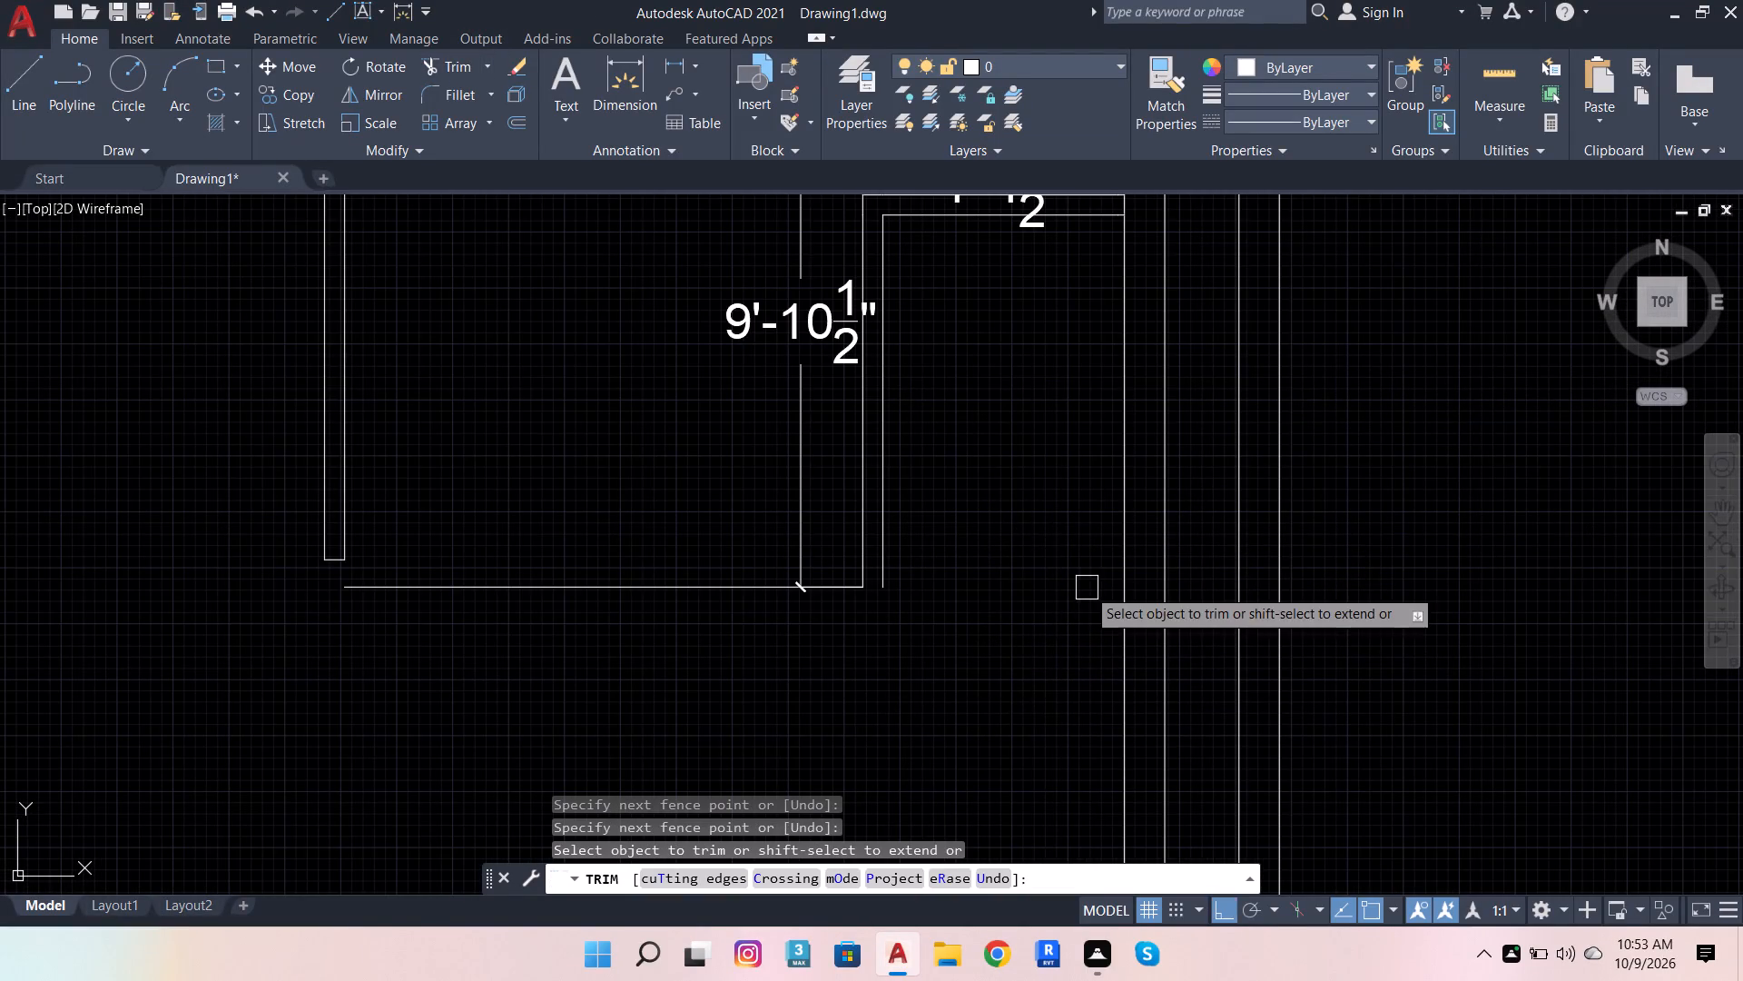
key(space)
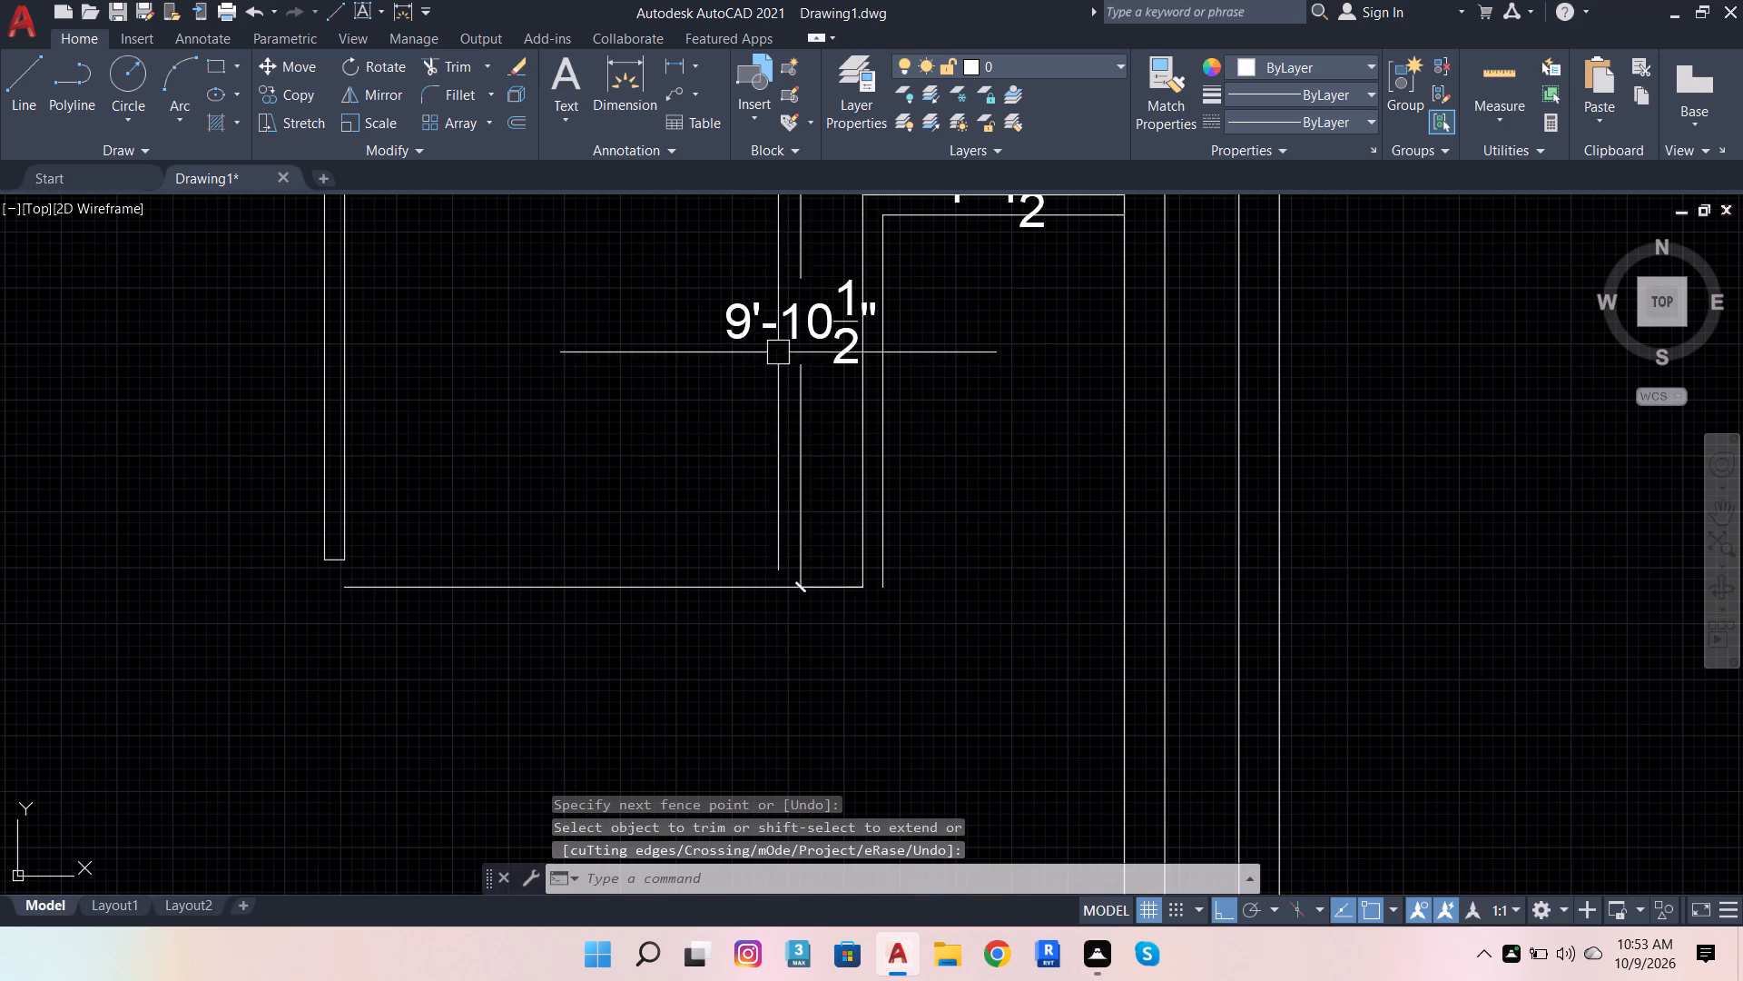
Delete the vertical partition's right face line.
click(894, 374)
key(Delete)
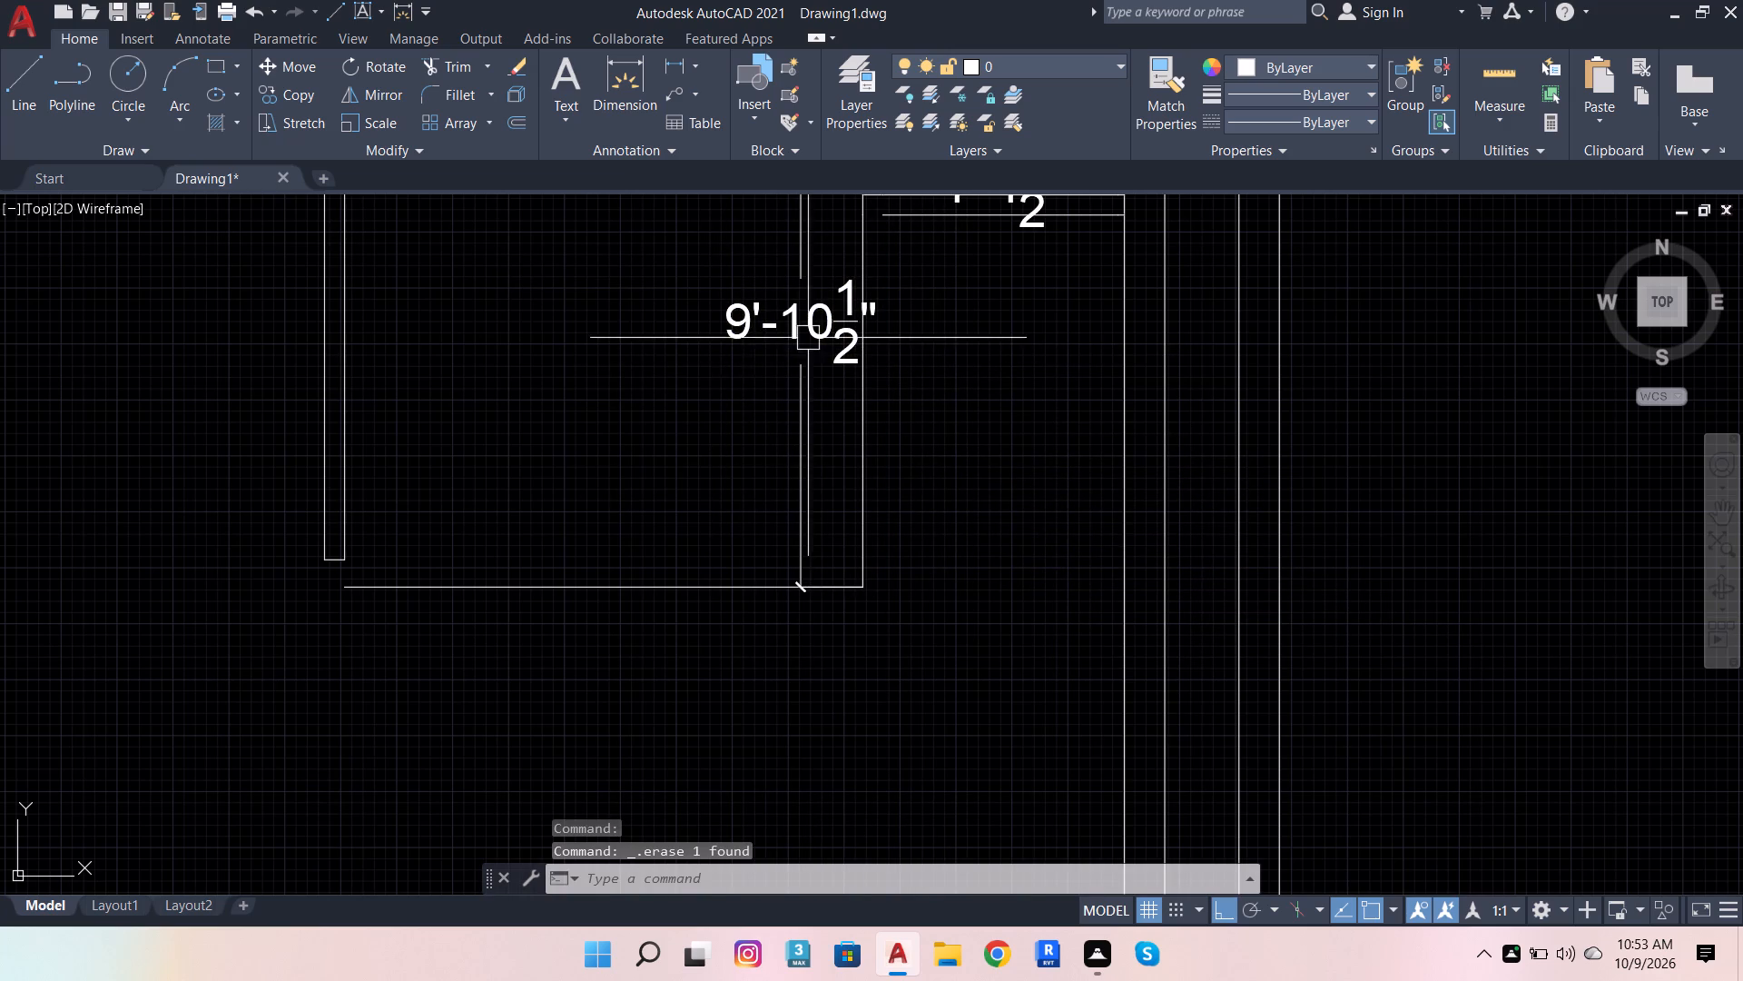
Draw lines from the short partition's lower left corner 9'8.6" down, 4.5" left, and back up to the room's lower line.
click(5, 90)
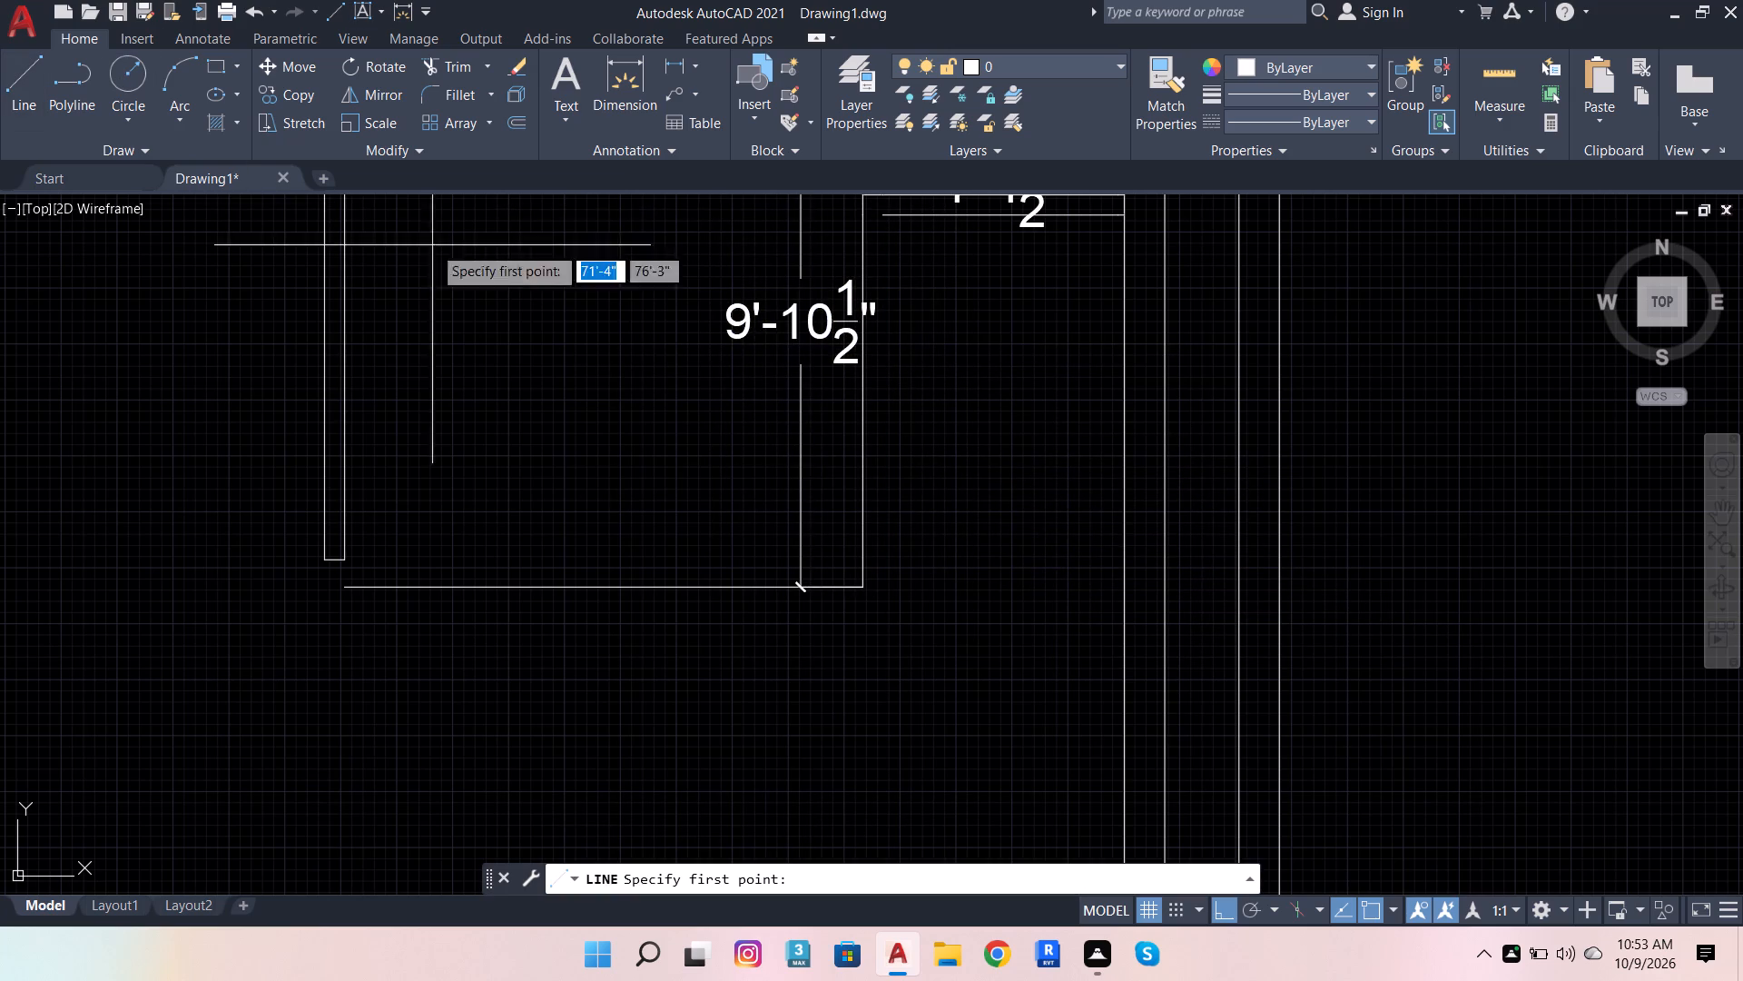
click(878, 216)
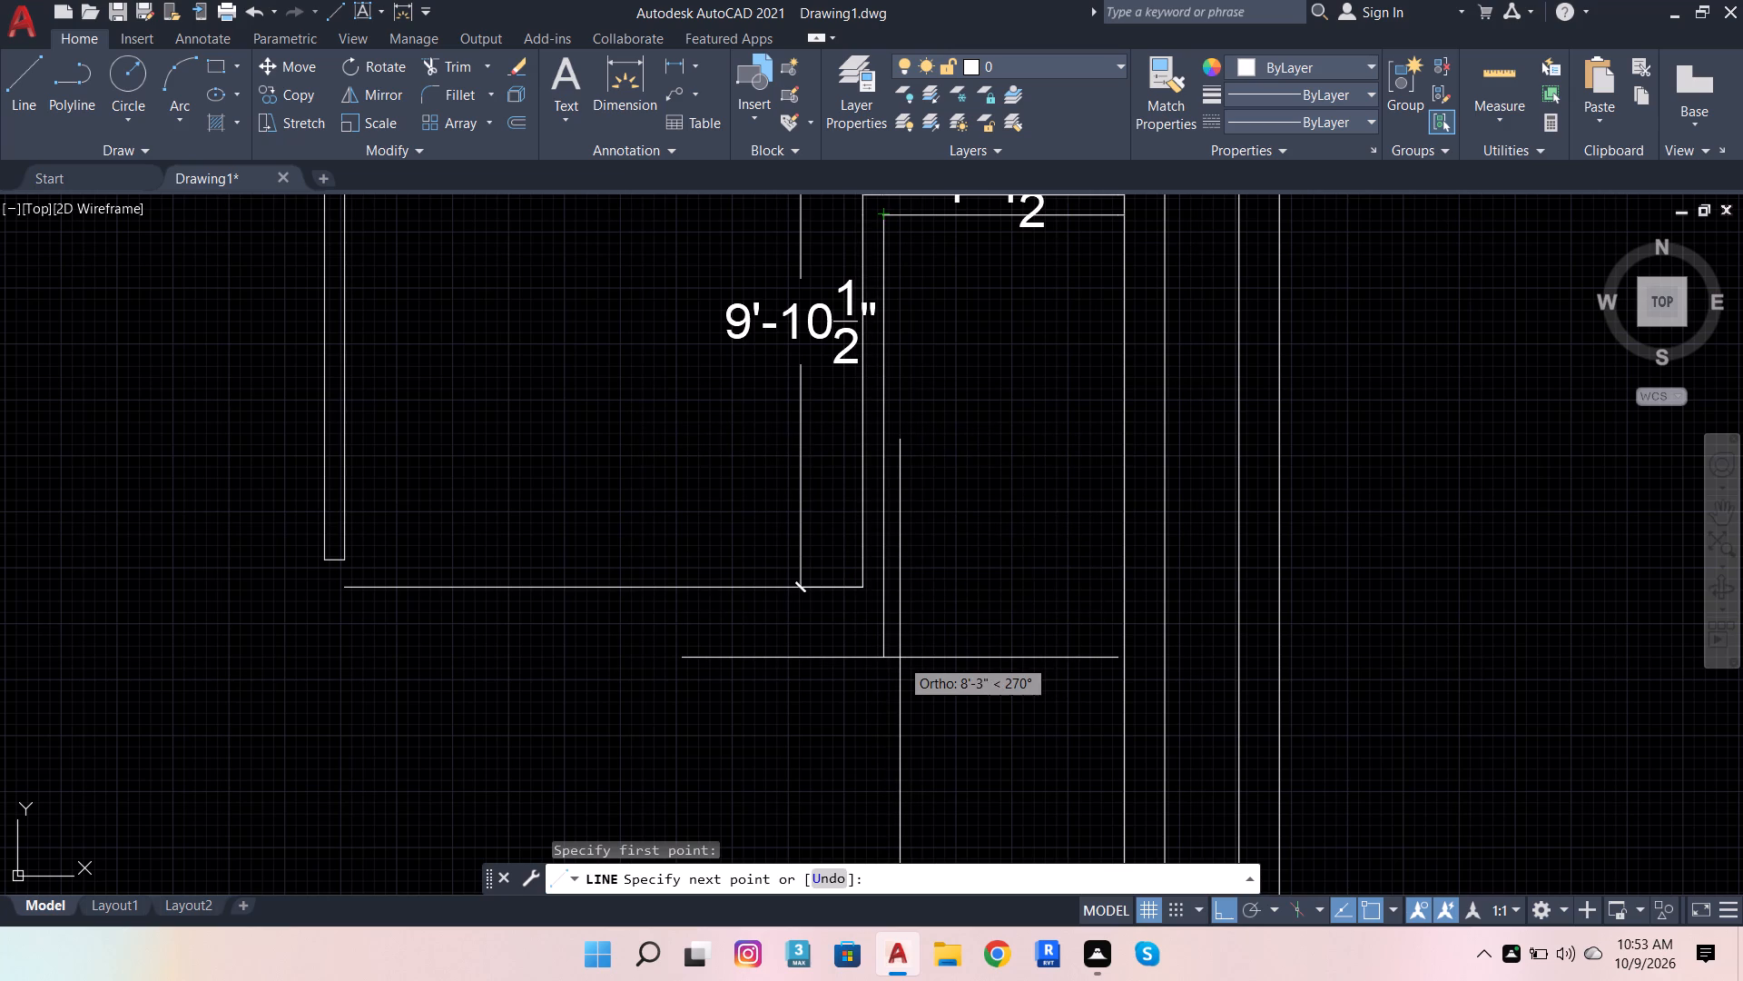
text(9')
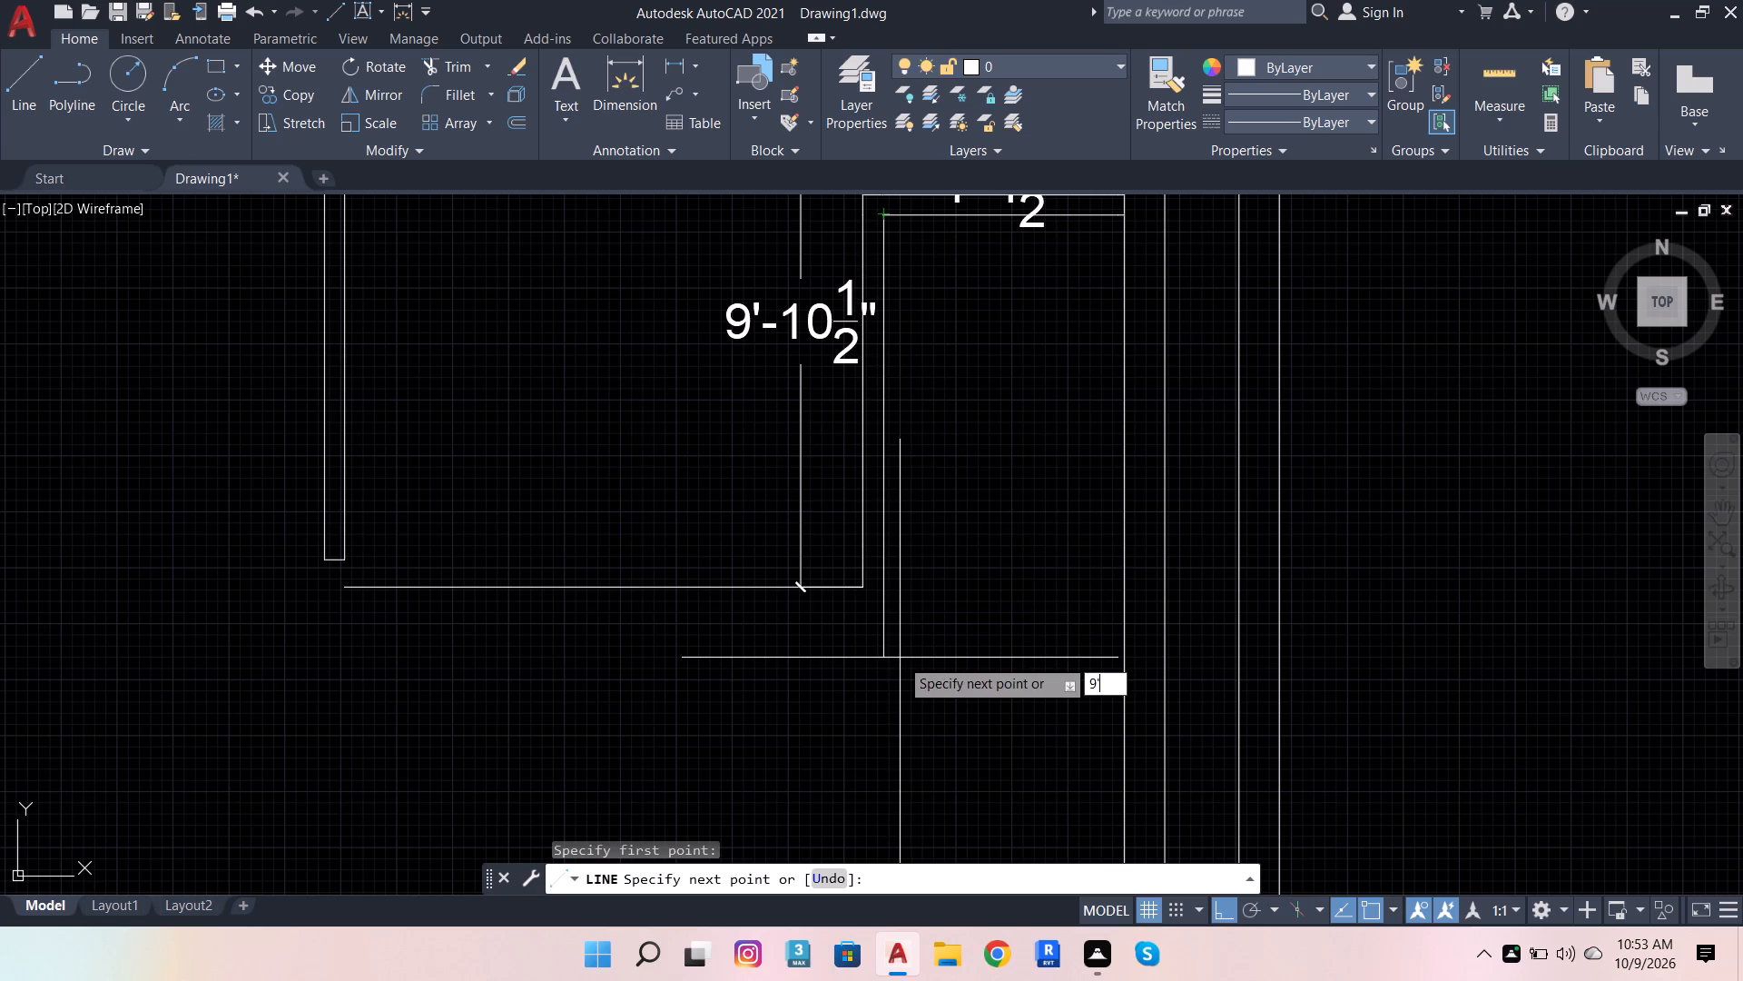
text(8.6)
key(Return)
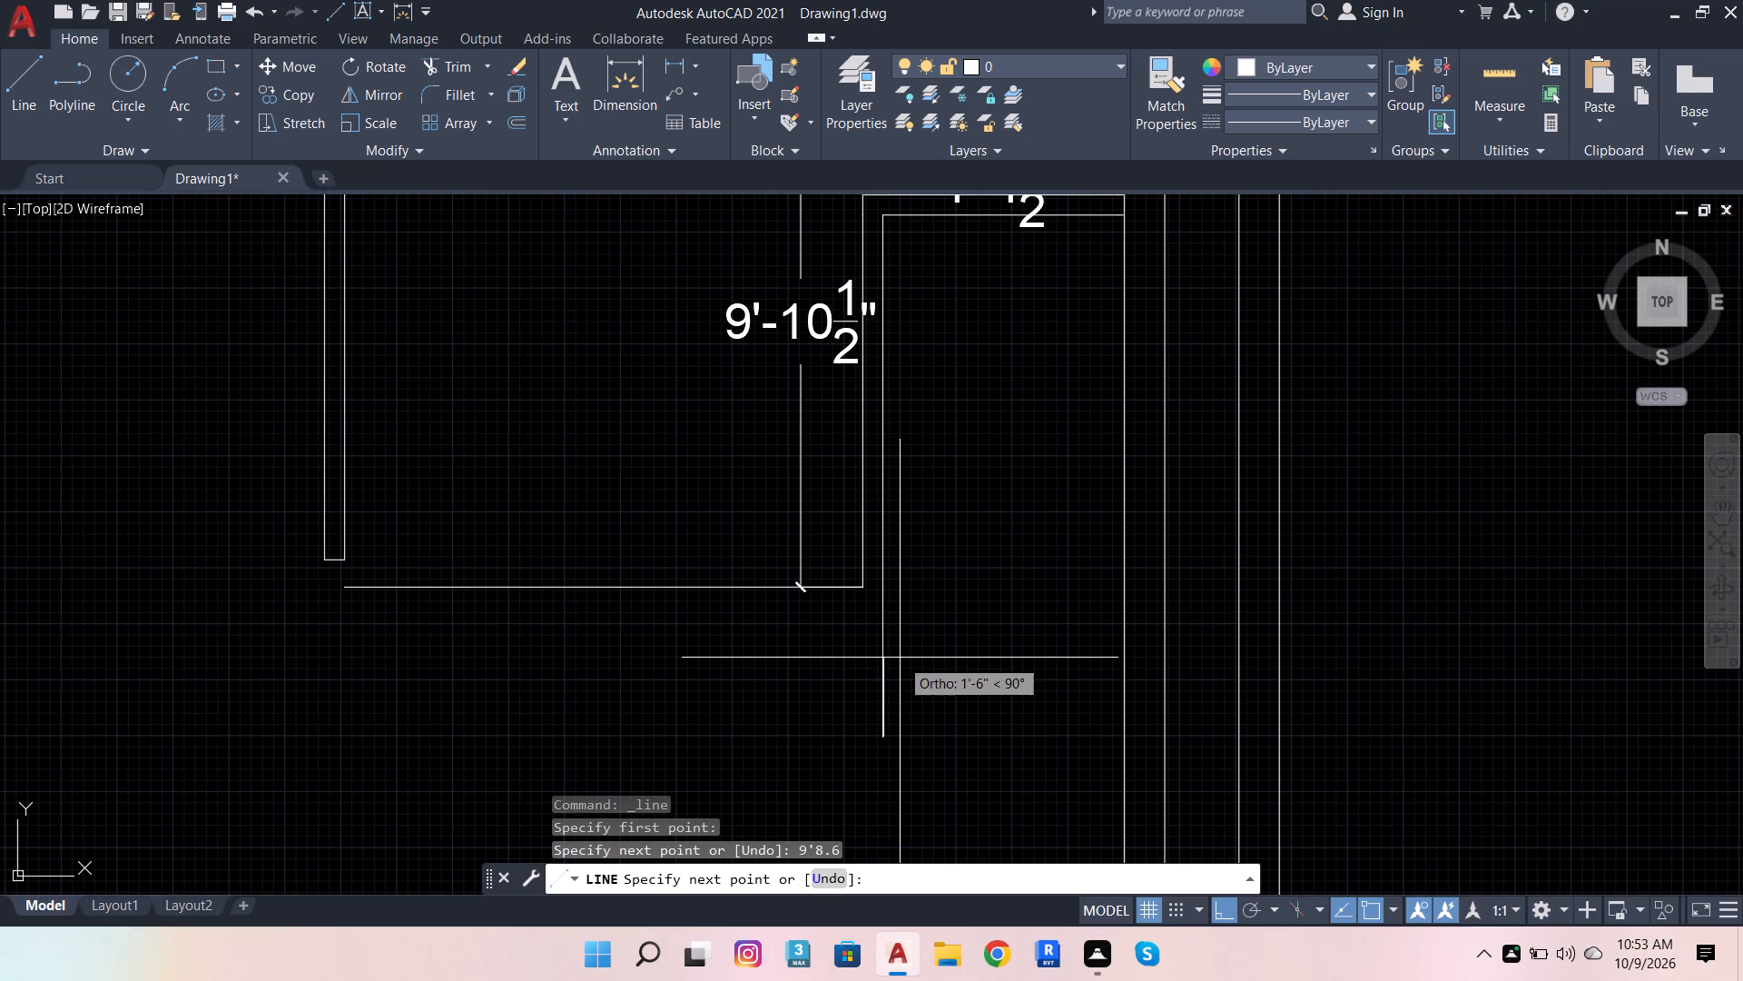
text(4.5)
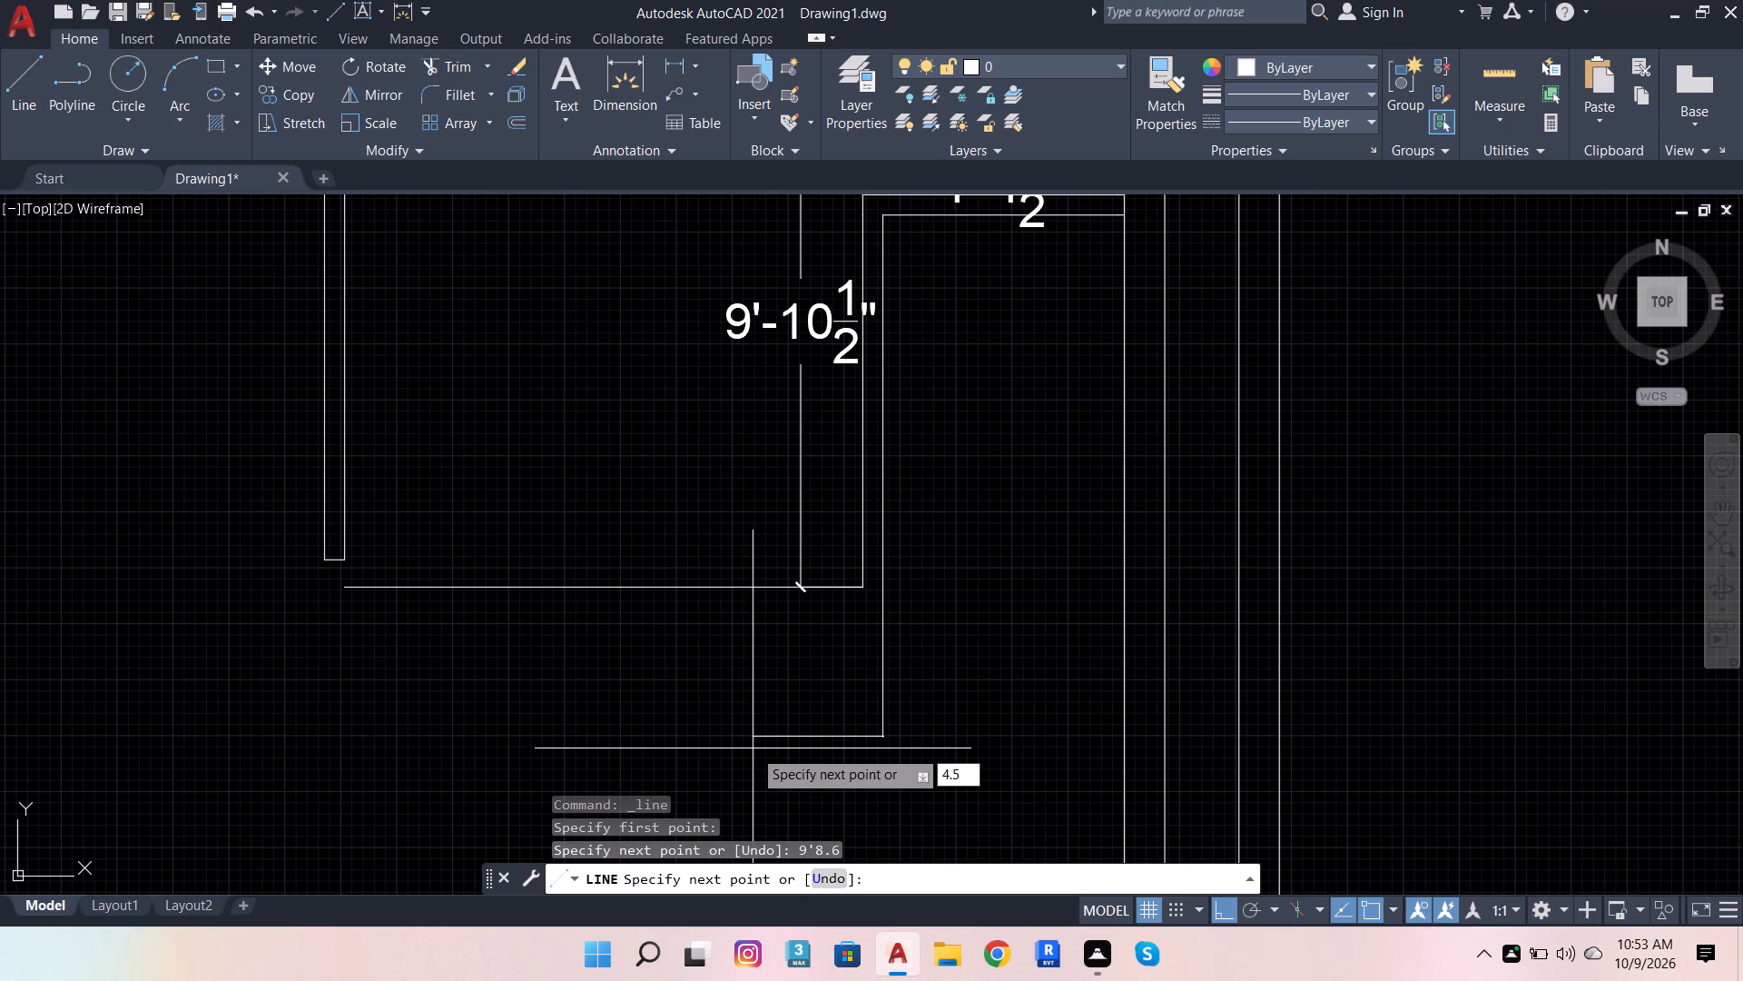
key(Return)
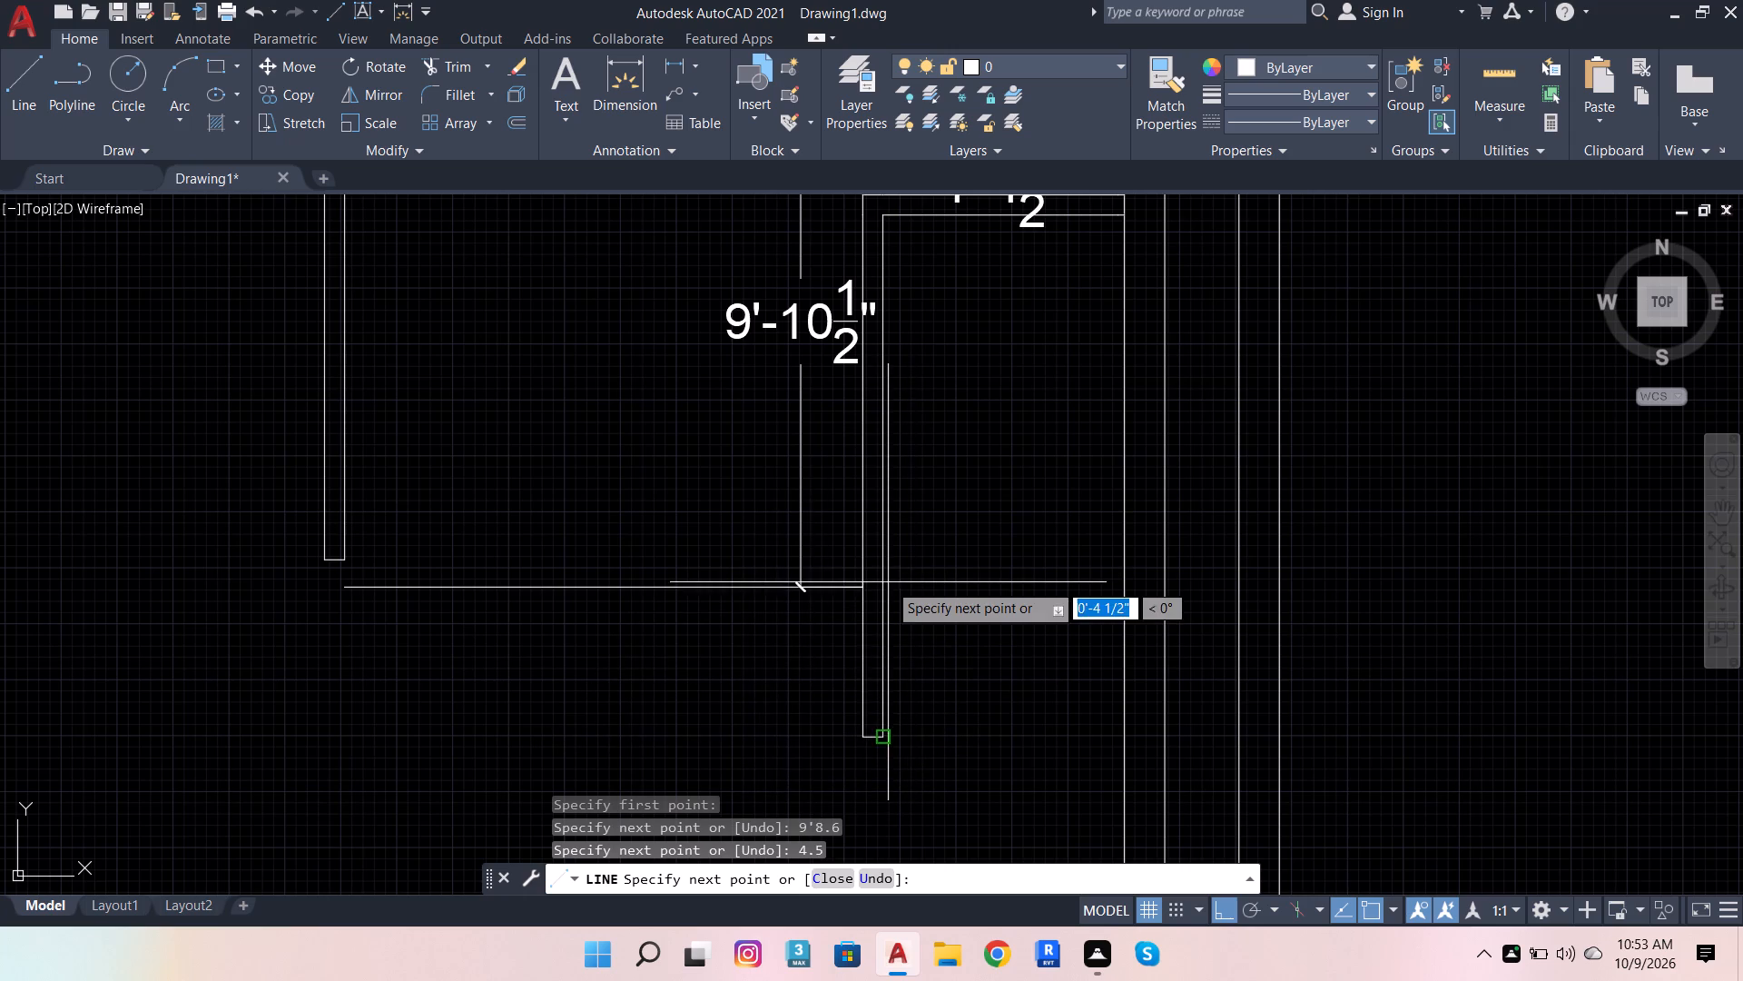
click(856, 588)
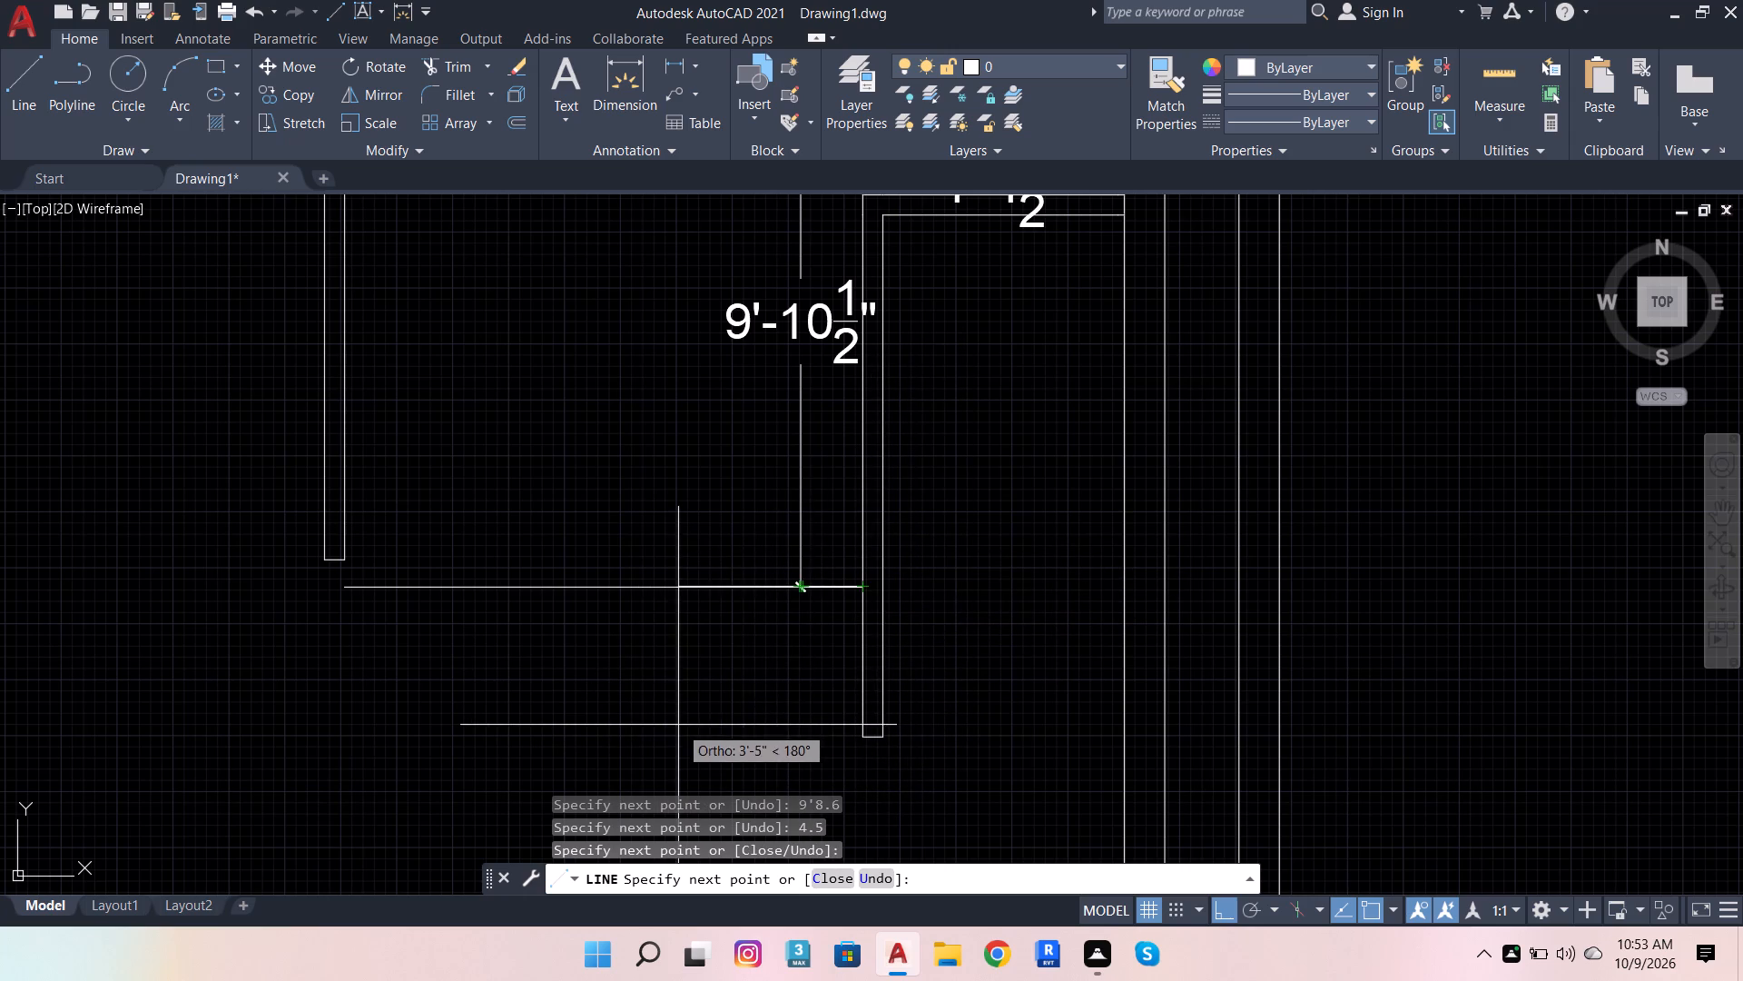
key(space)
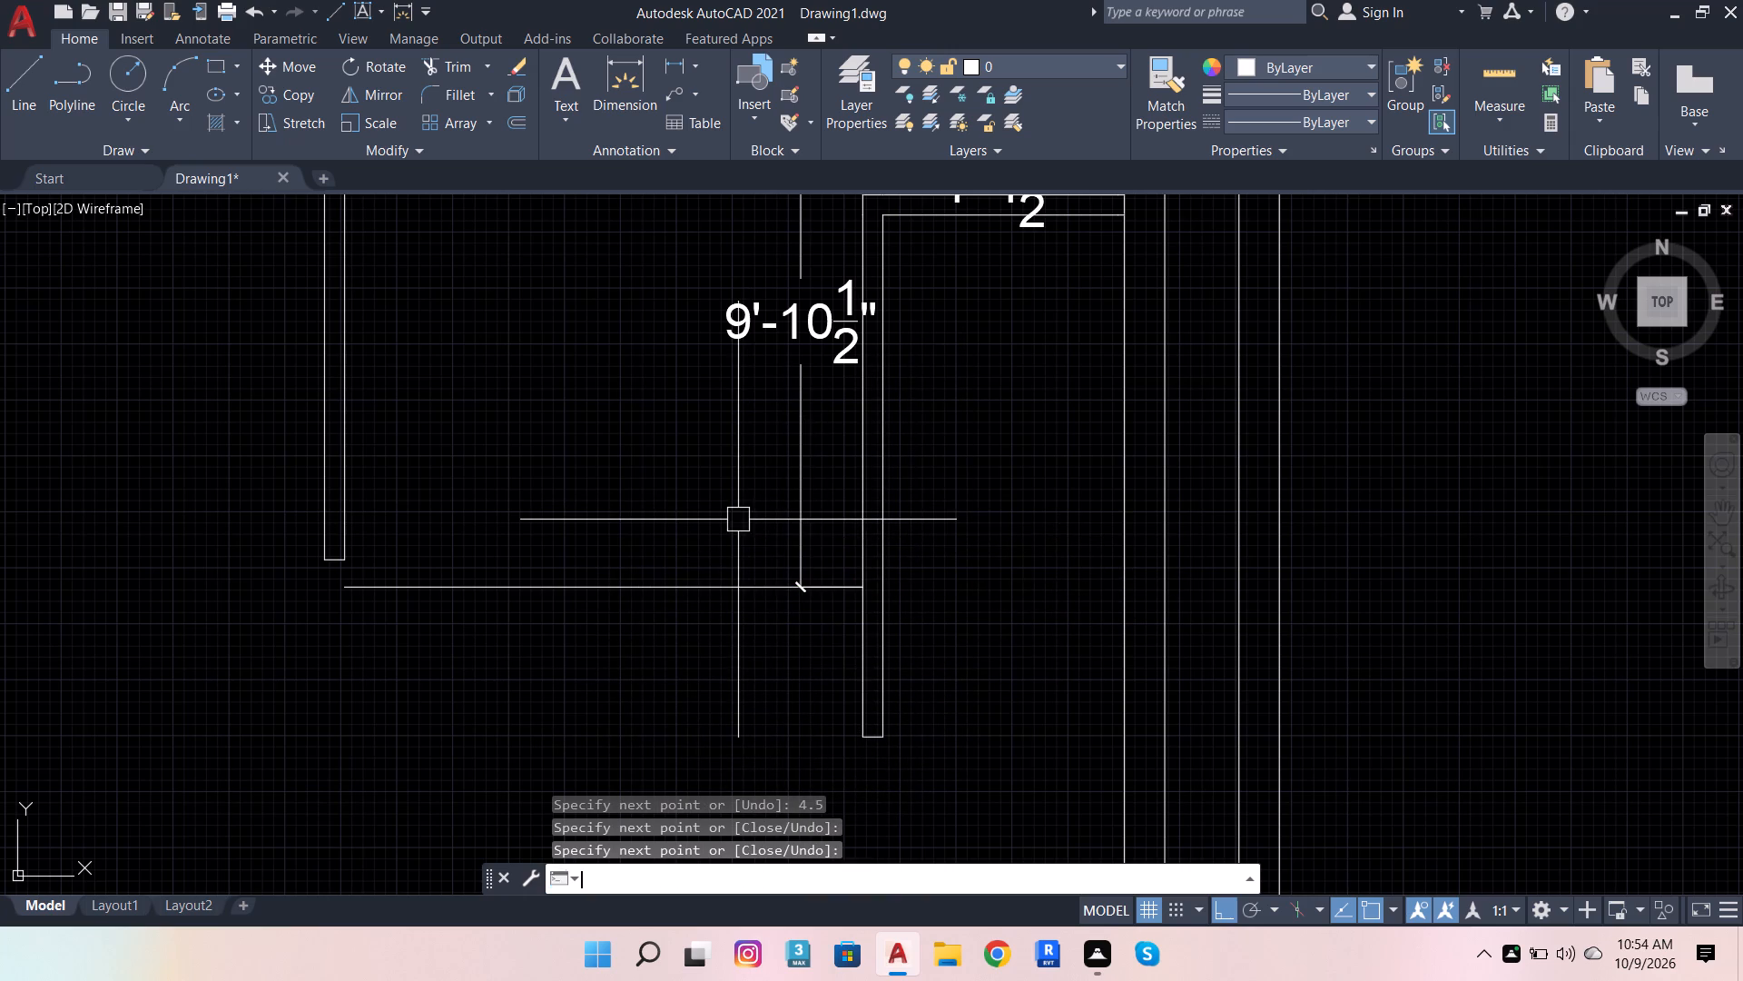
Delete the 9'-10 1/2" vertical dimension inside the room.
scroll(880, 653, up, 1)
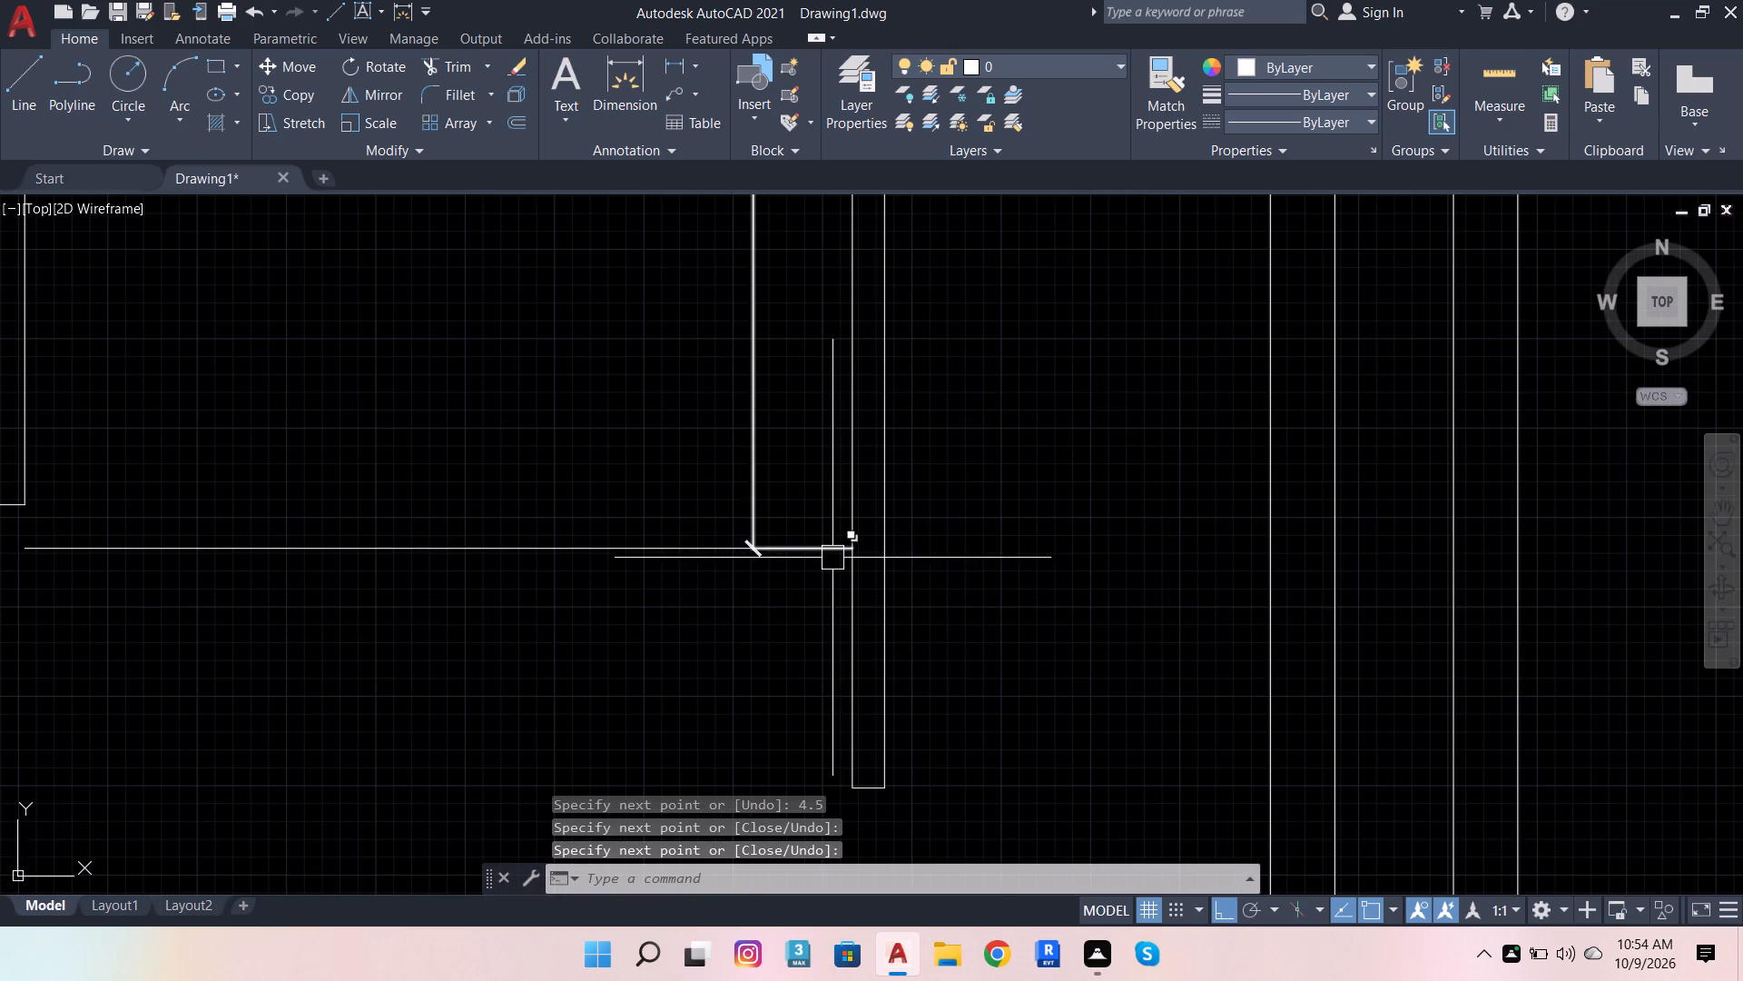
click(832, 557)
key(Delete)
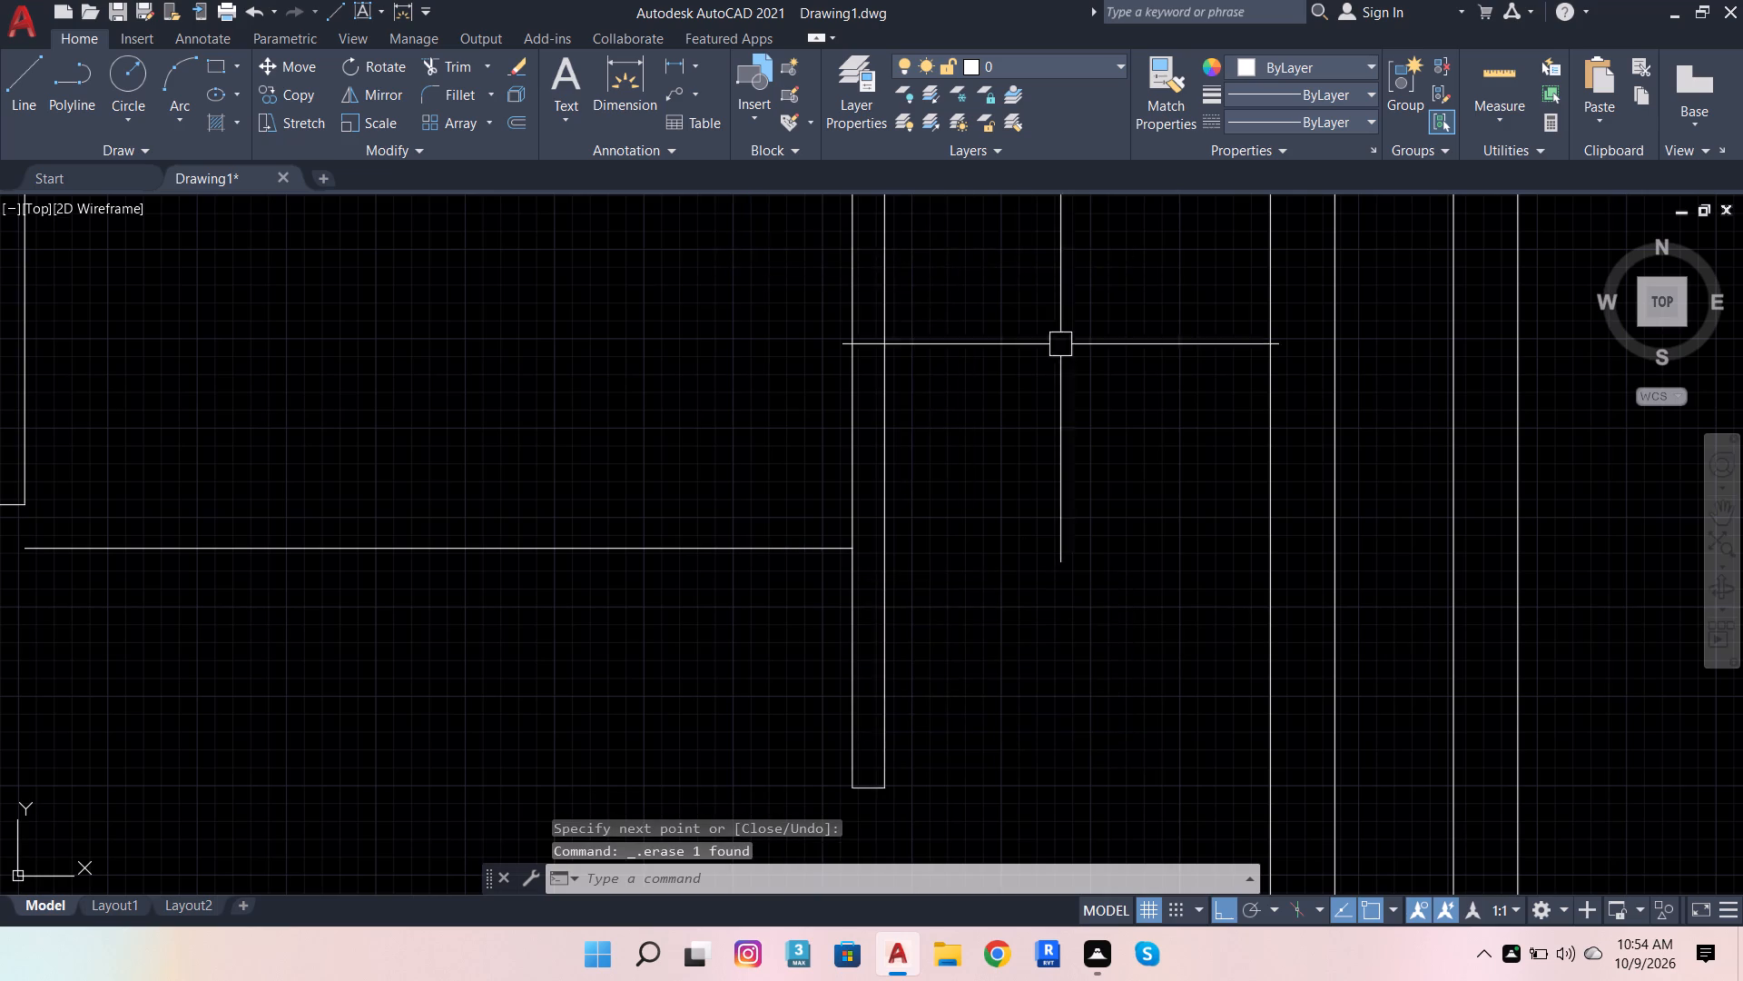
Dimension the room's inner height vertically from its upper right corner to the room's lower line, placing the dimension inside the room.
scroll(1101, 451, down, 3)
scroll(1029, 302, up, 2)
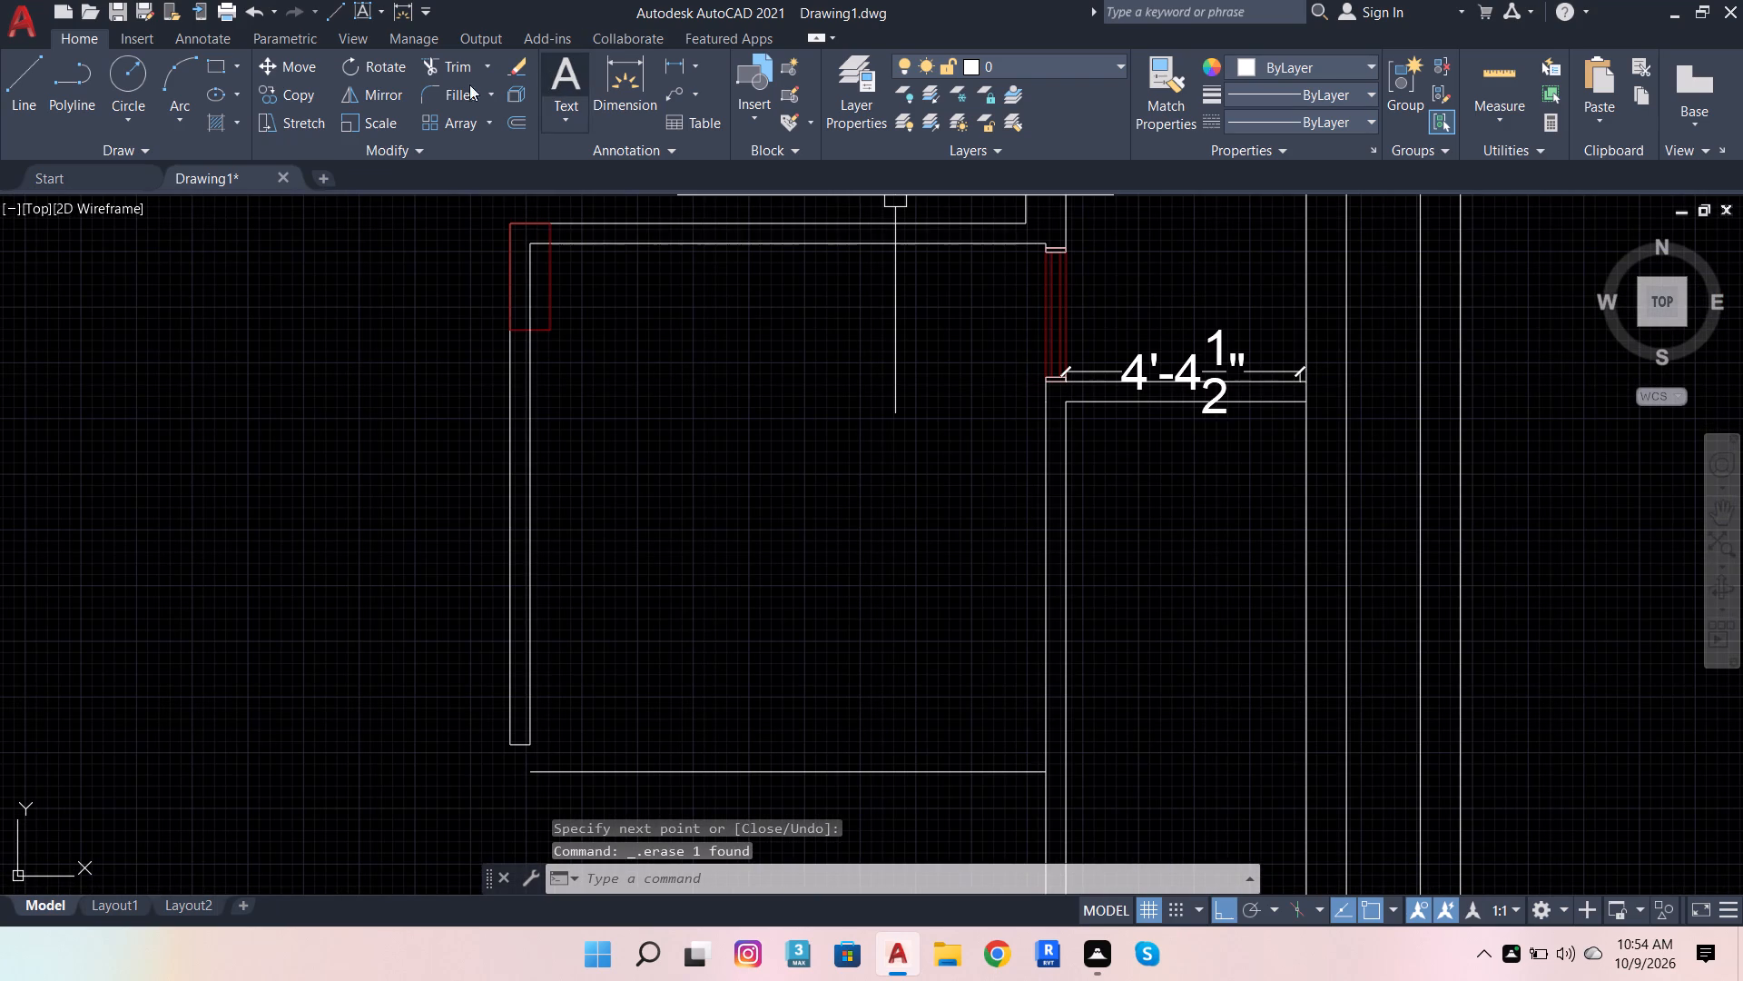
click(619, 67)
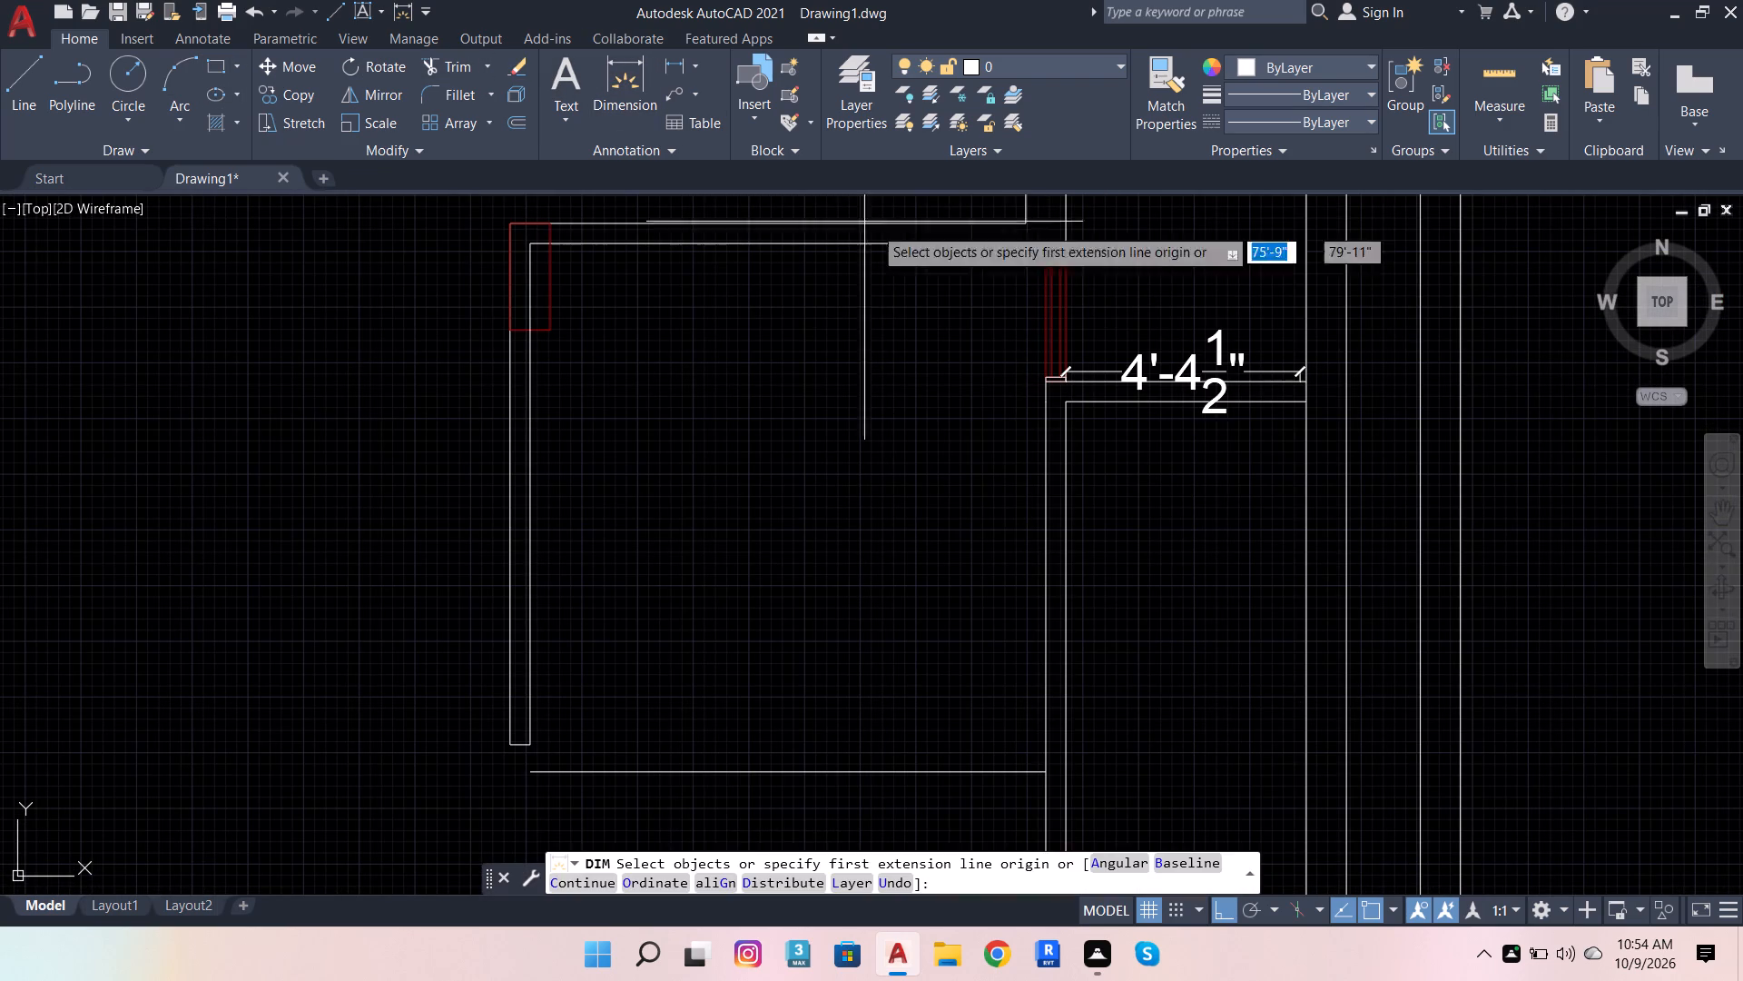
scroll(1047, 236, up, 2)
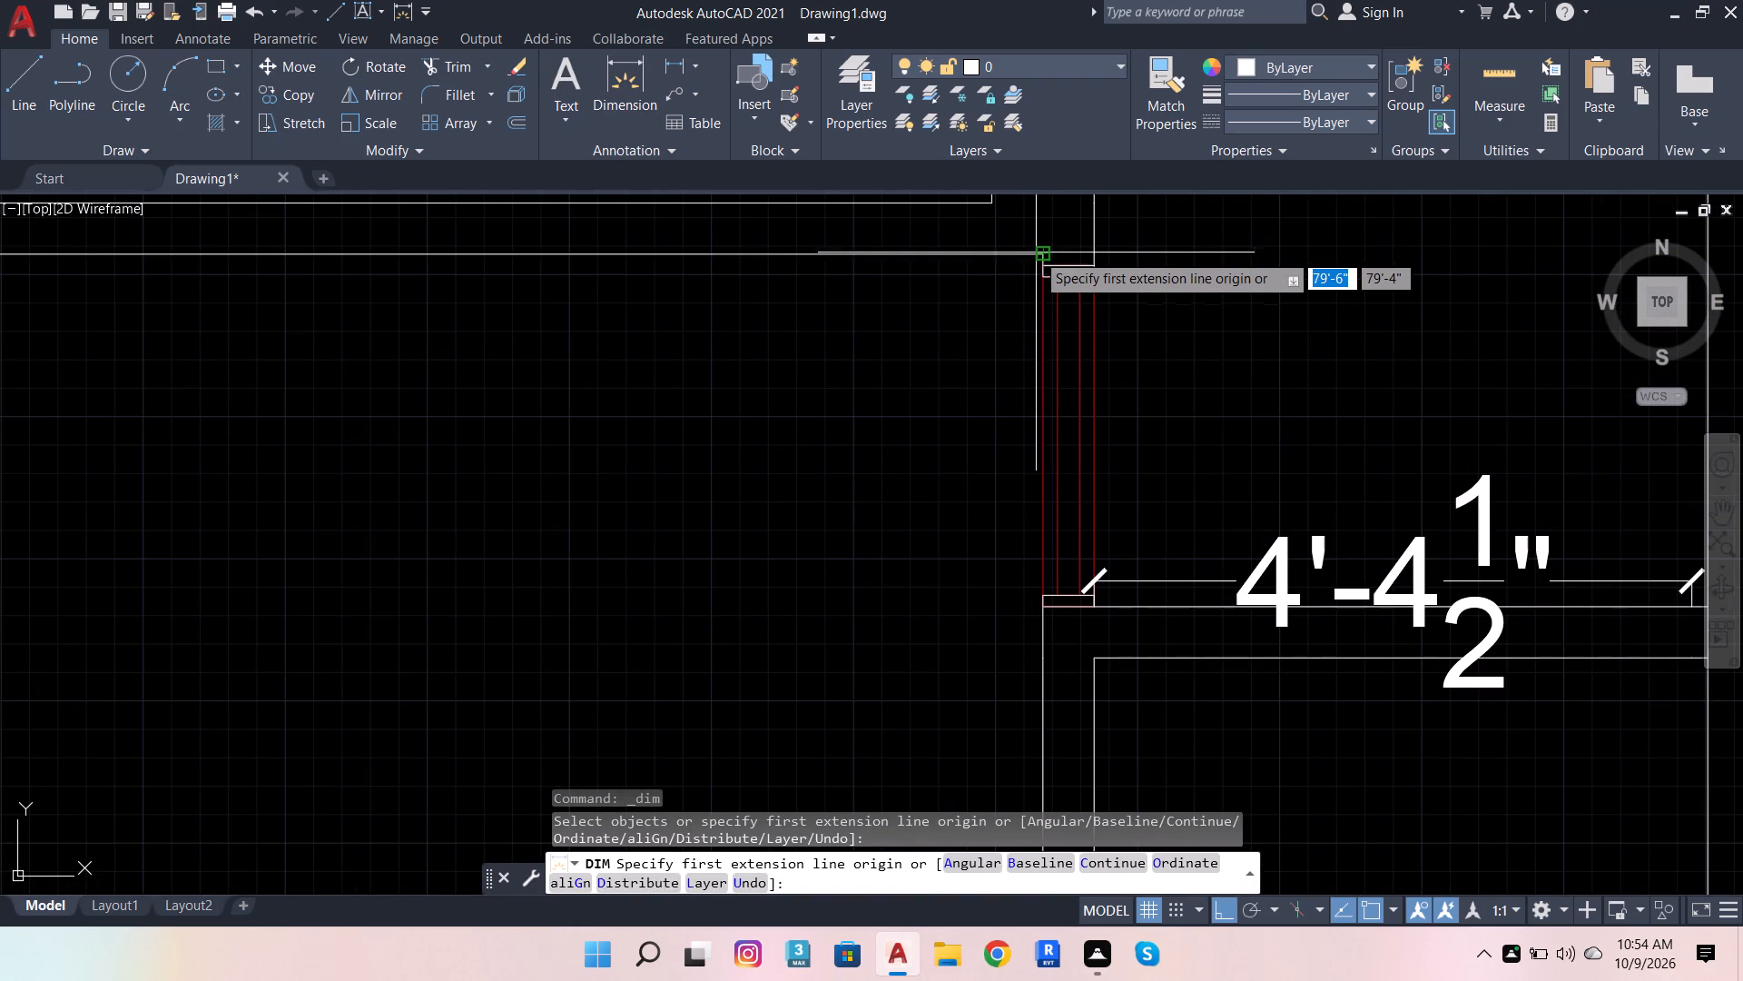
click(1042, 259)
scroll(1071, 233, down, 4)
scroll(1050, 387, up, 2)
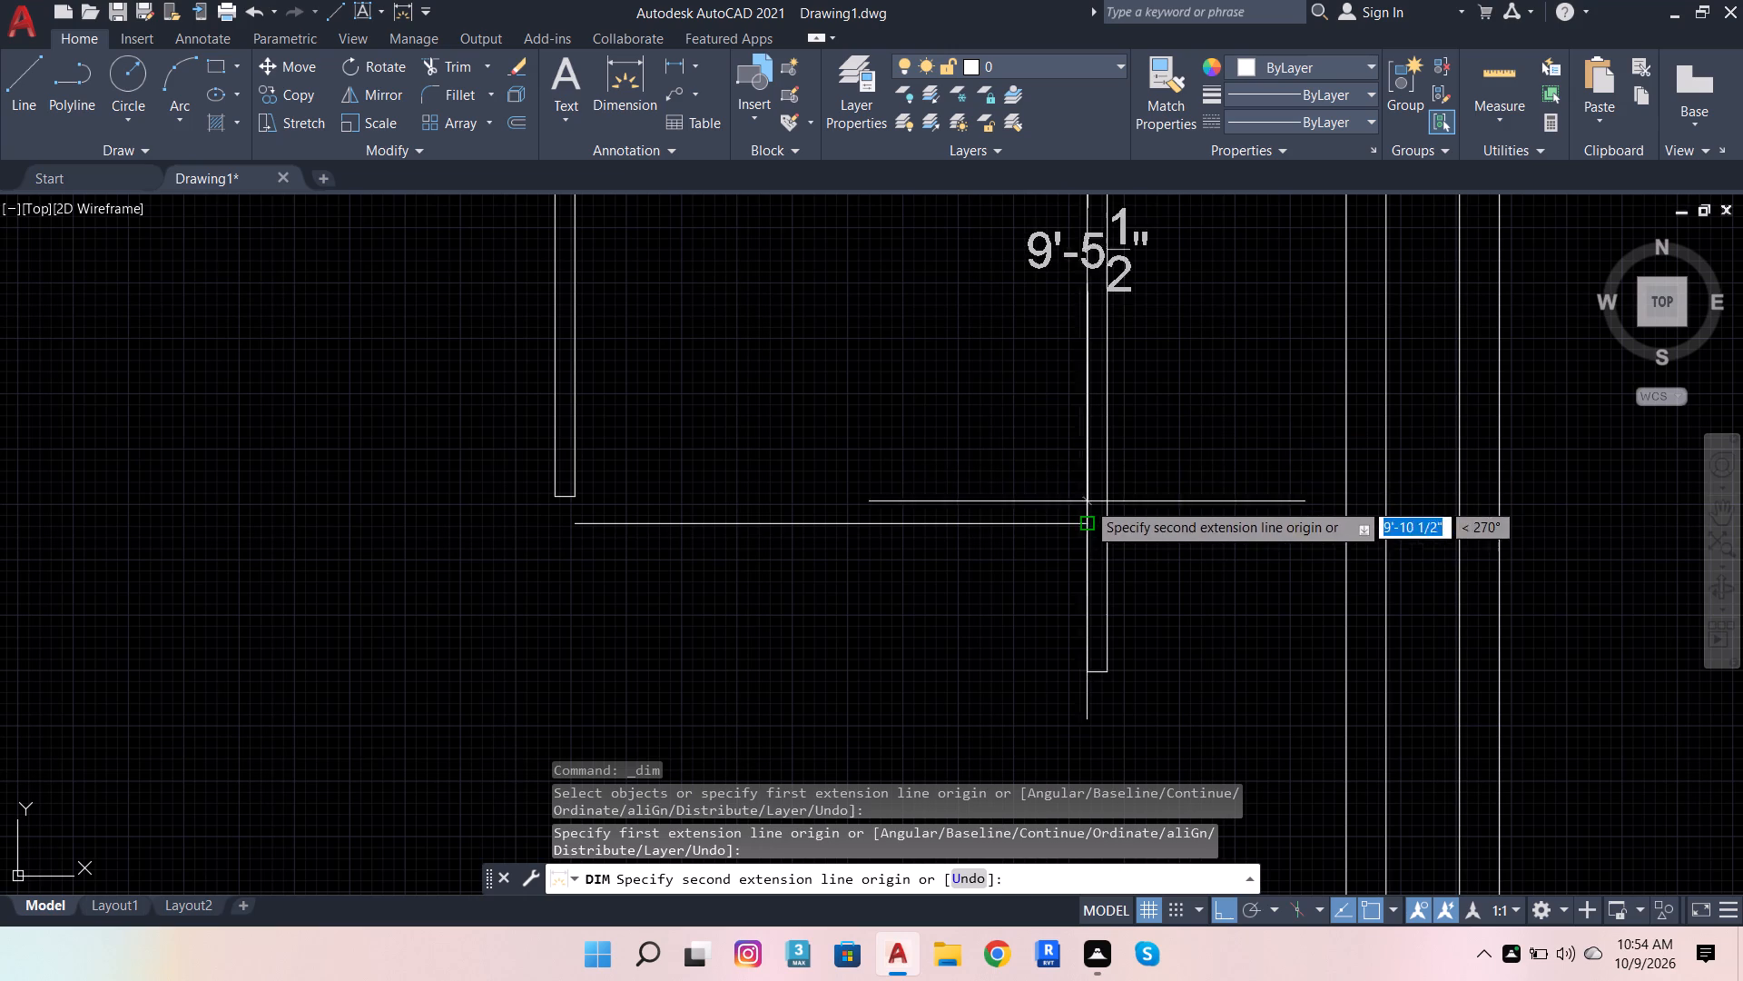
click(1081, 520)
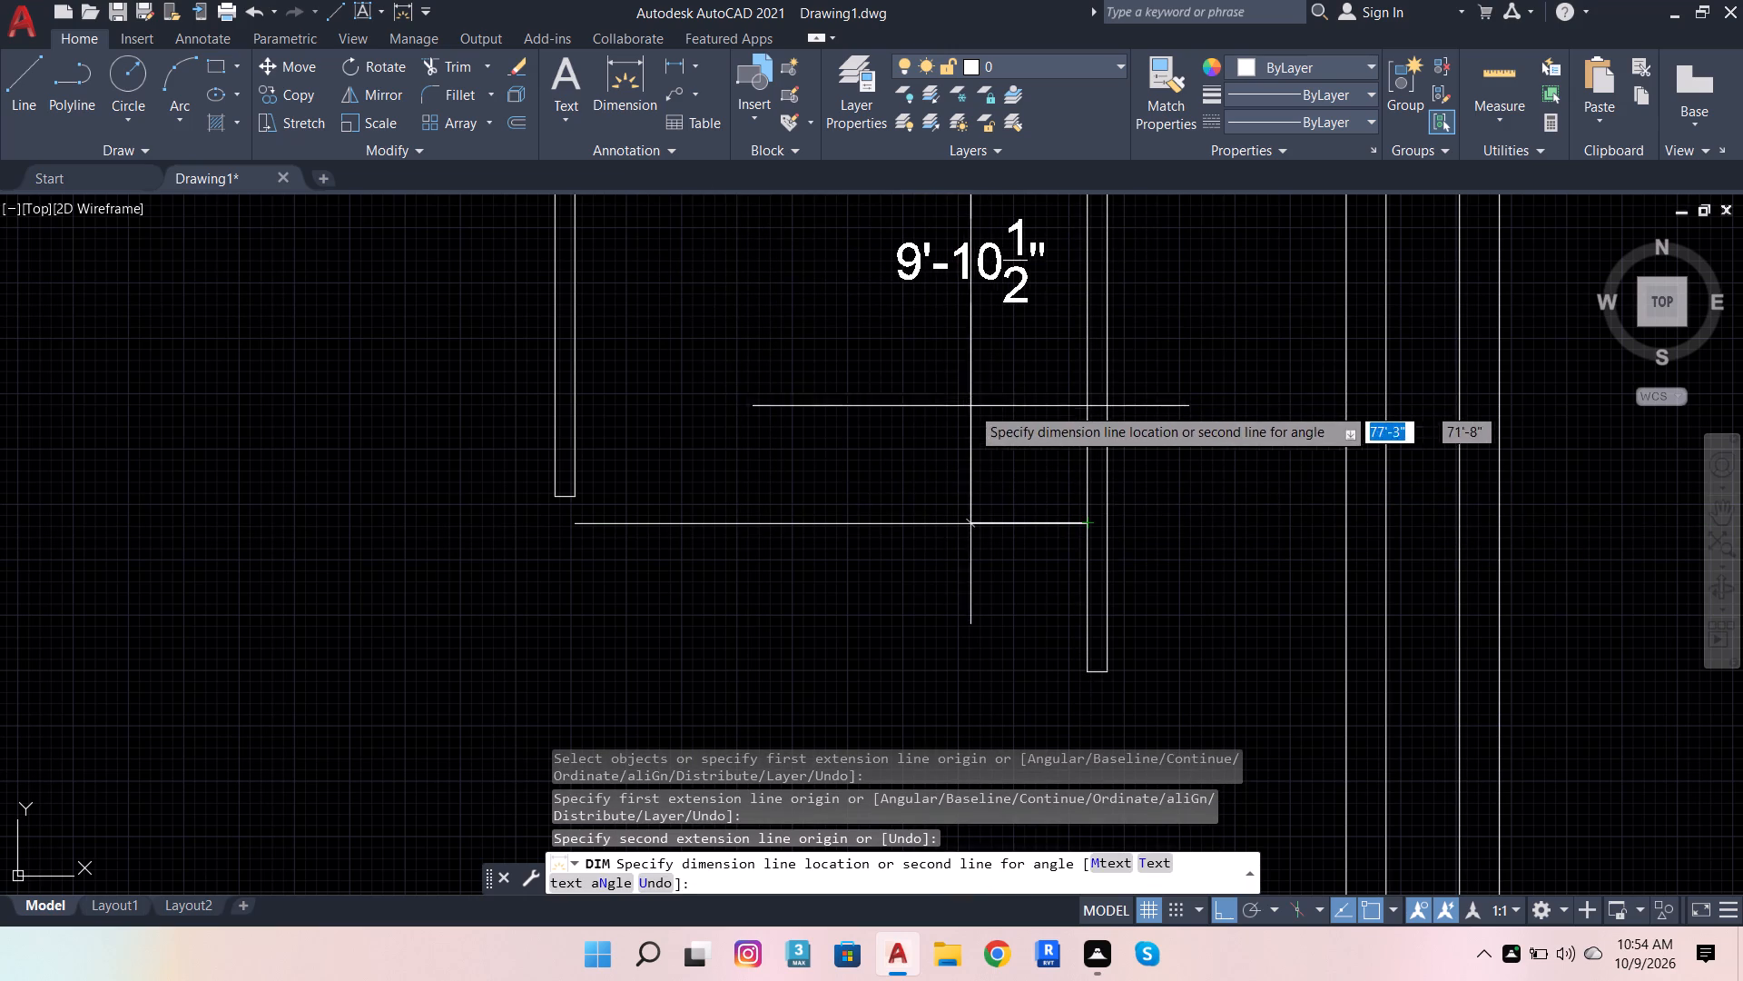
click(980, 411)
Dimension the full length of the vertical partition's right face, placing the dimension just right of the partition.
click(632, 84)
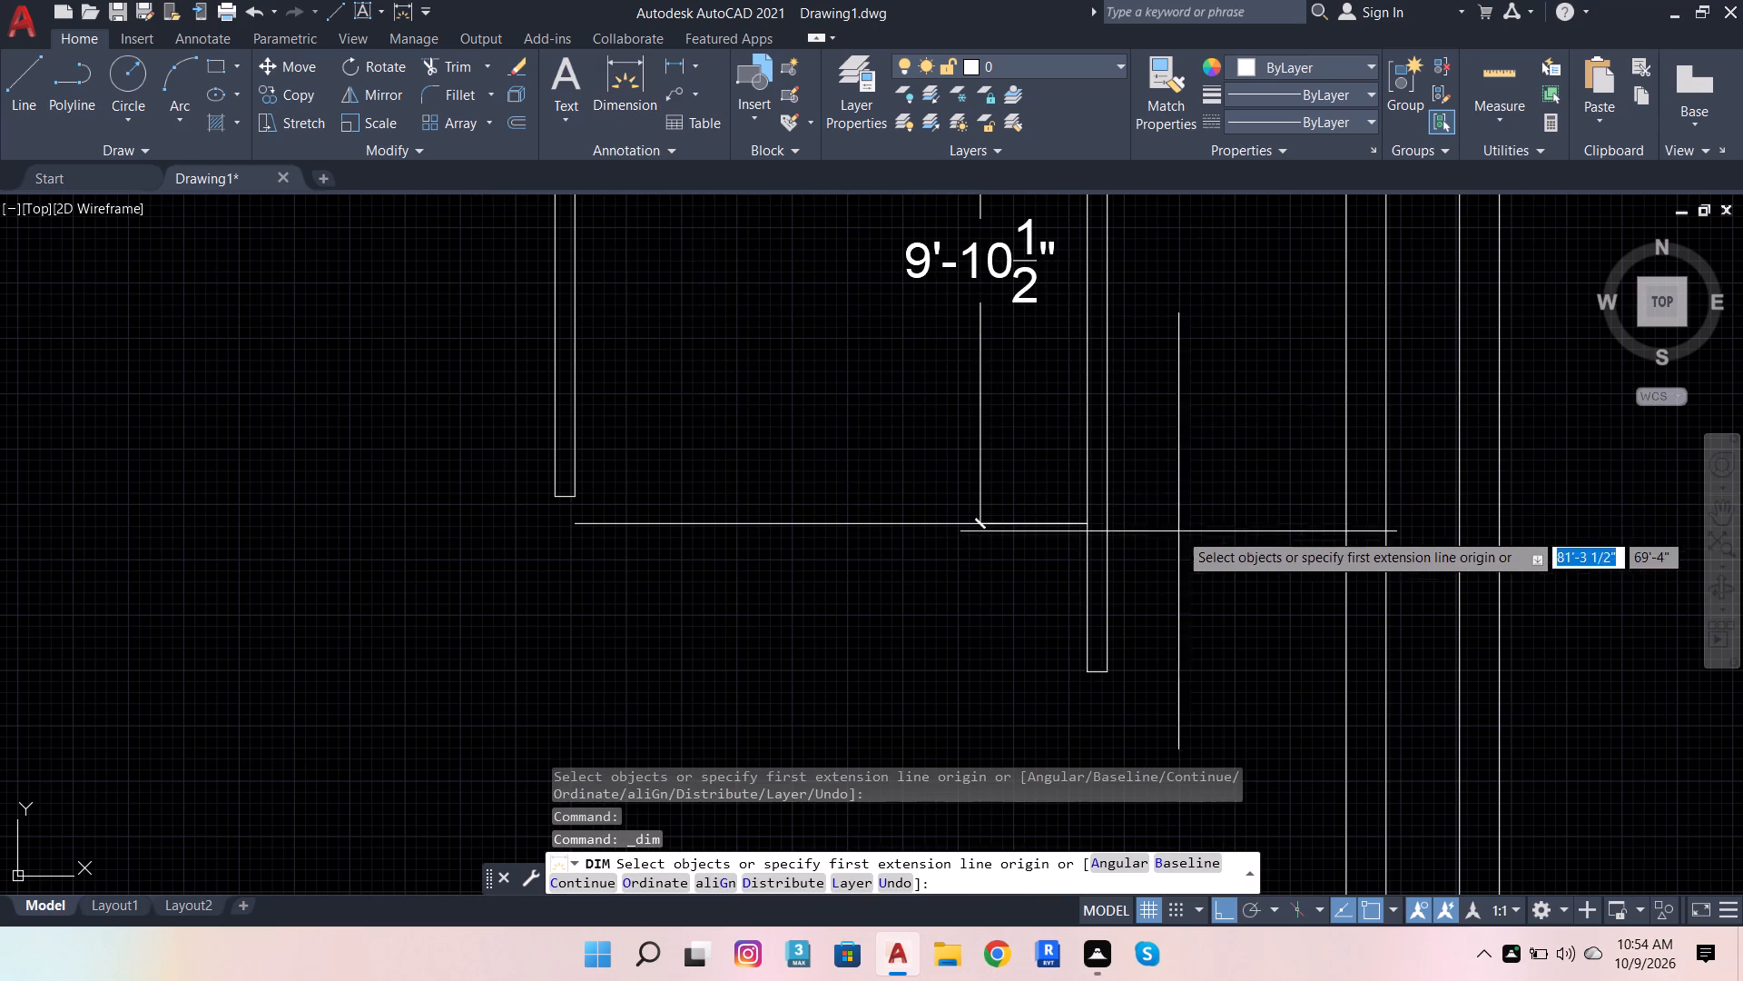
click(1107, 512)
click(1179, 511)
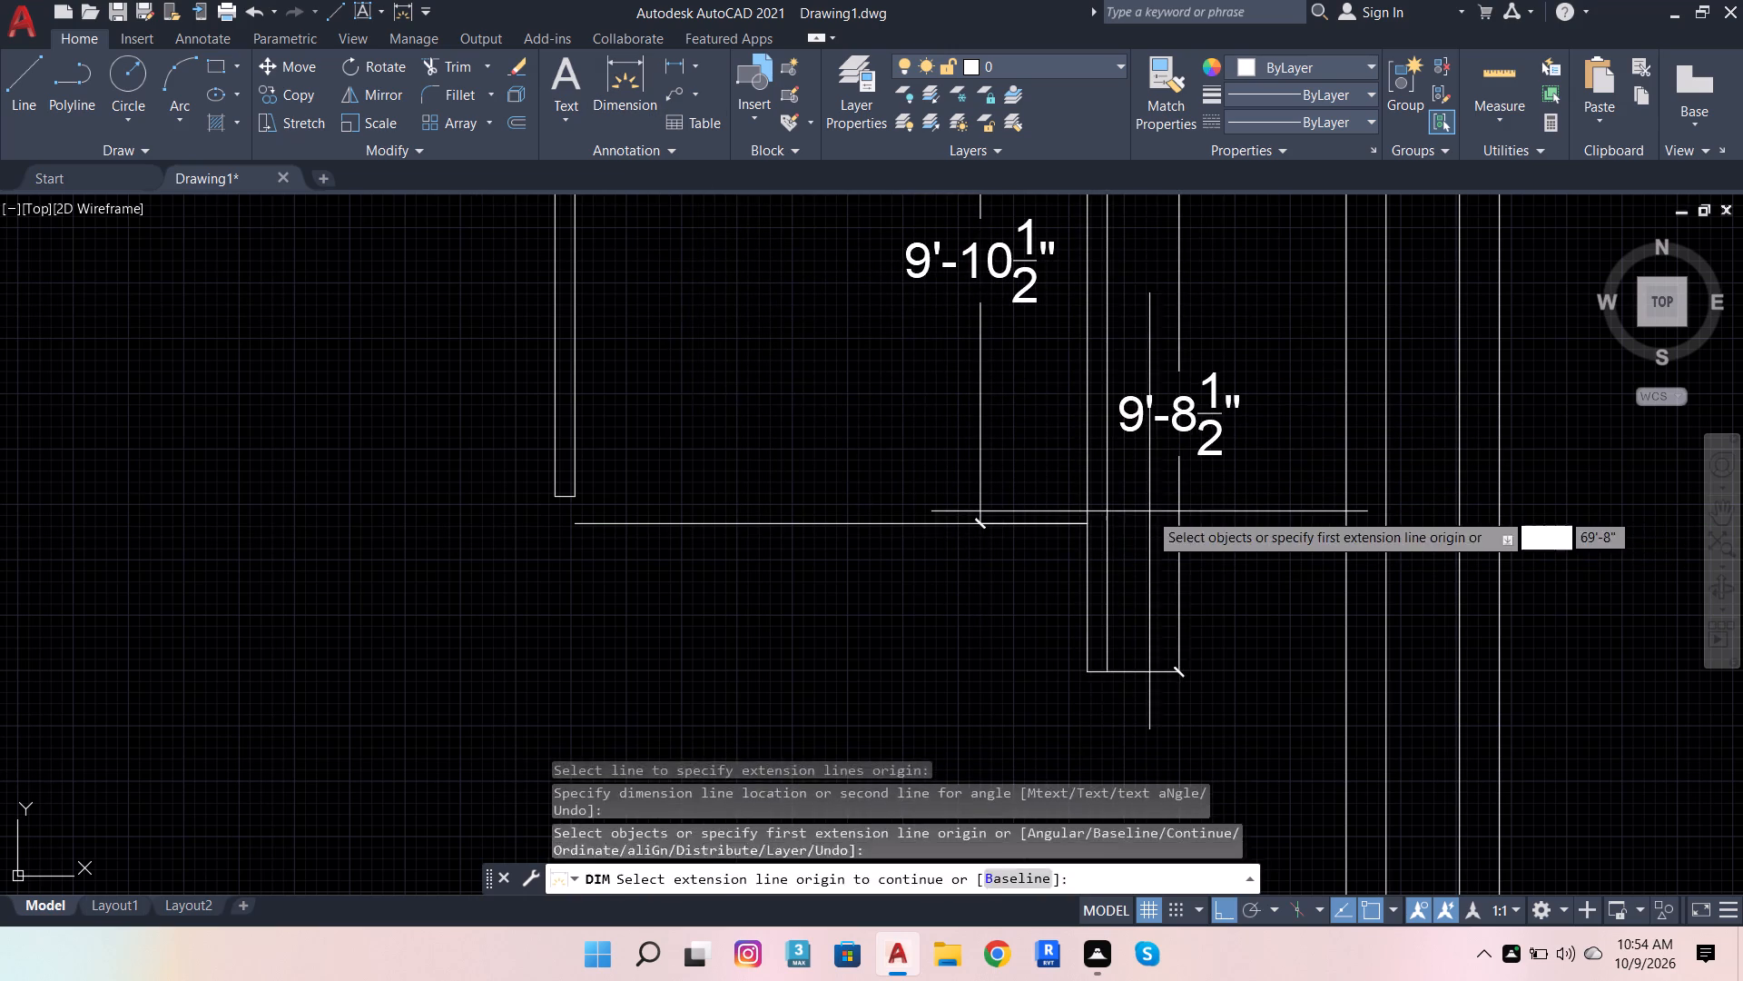
scroll(1142, 531, down, 3)
scroll(1179, 522, up, 2)
key(space)
key(space)
key(space)
key(space)
key(space)
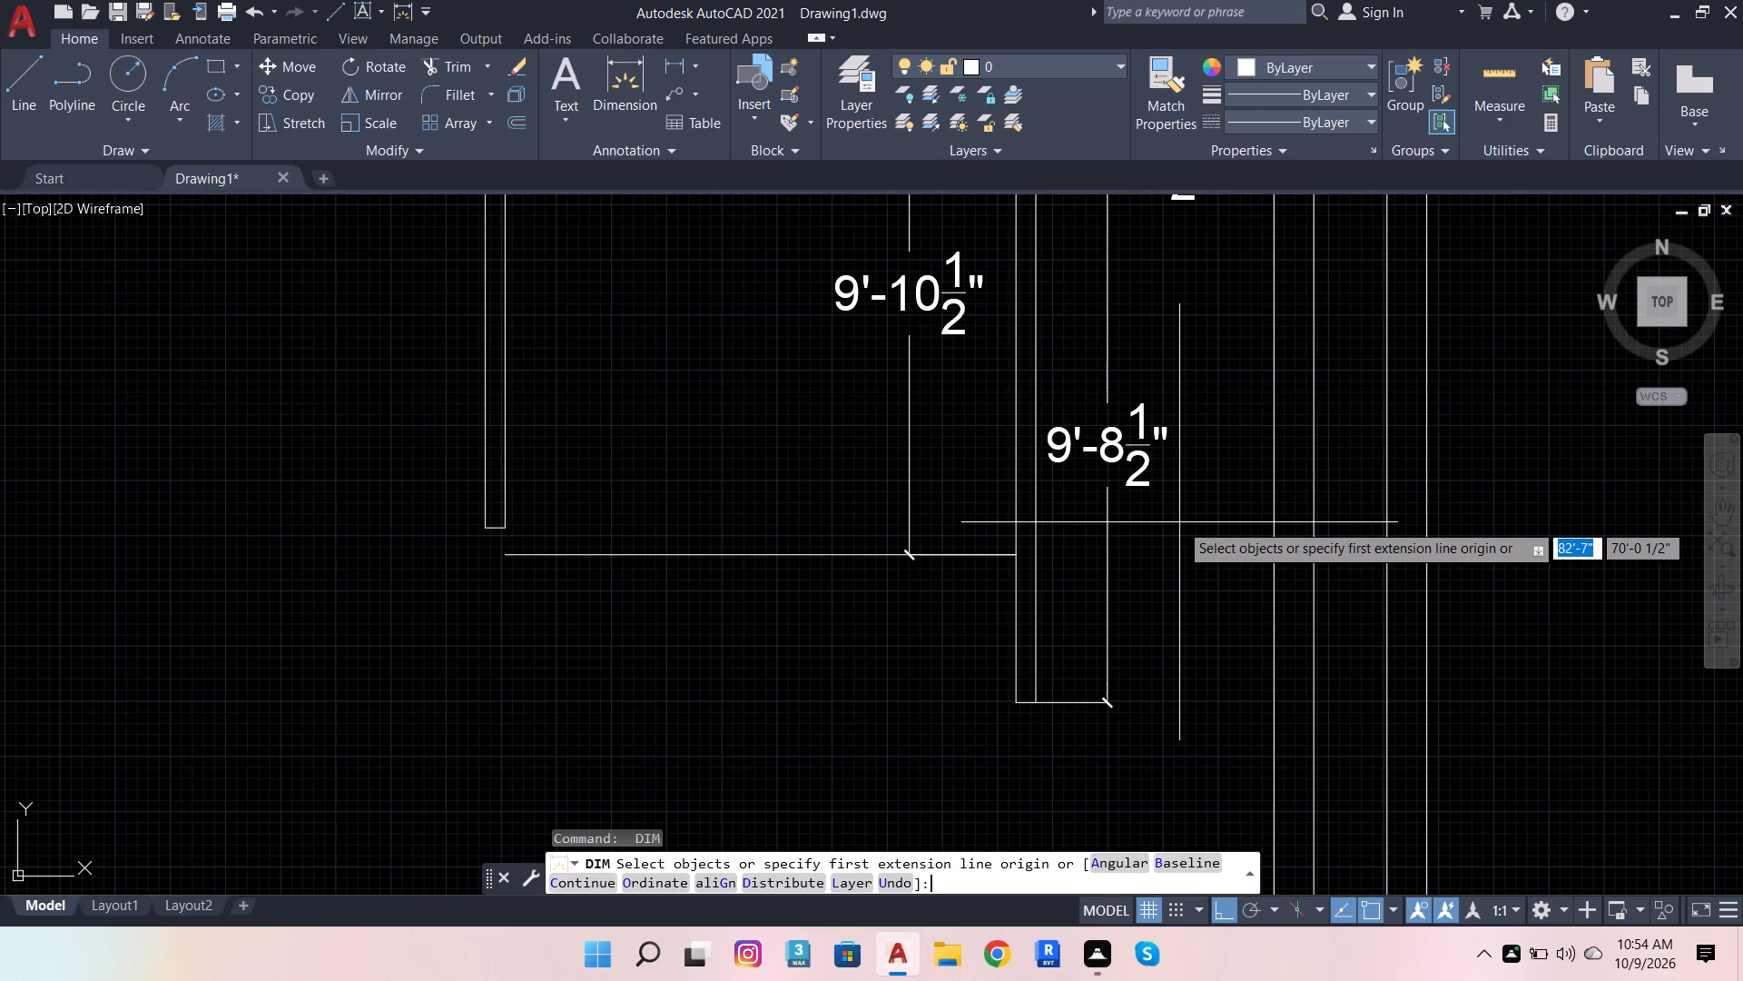
key(Escape)
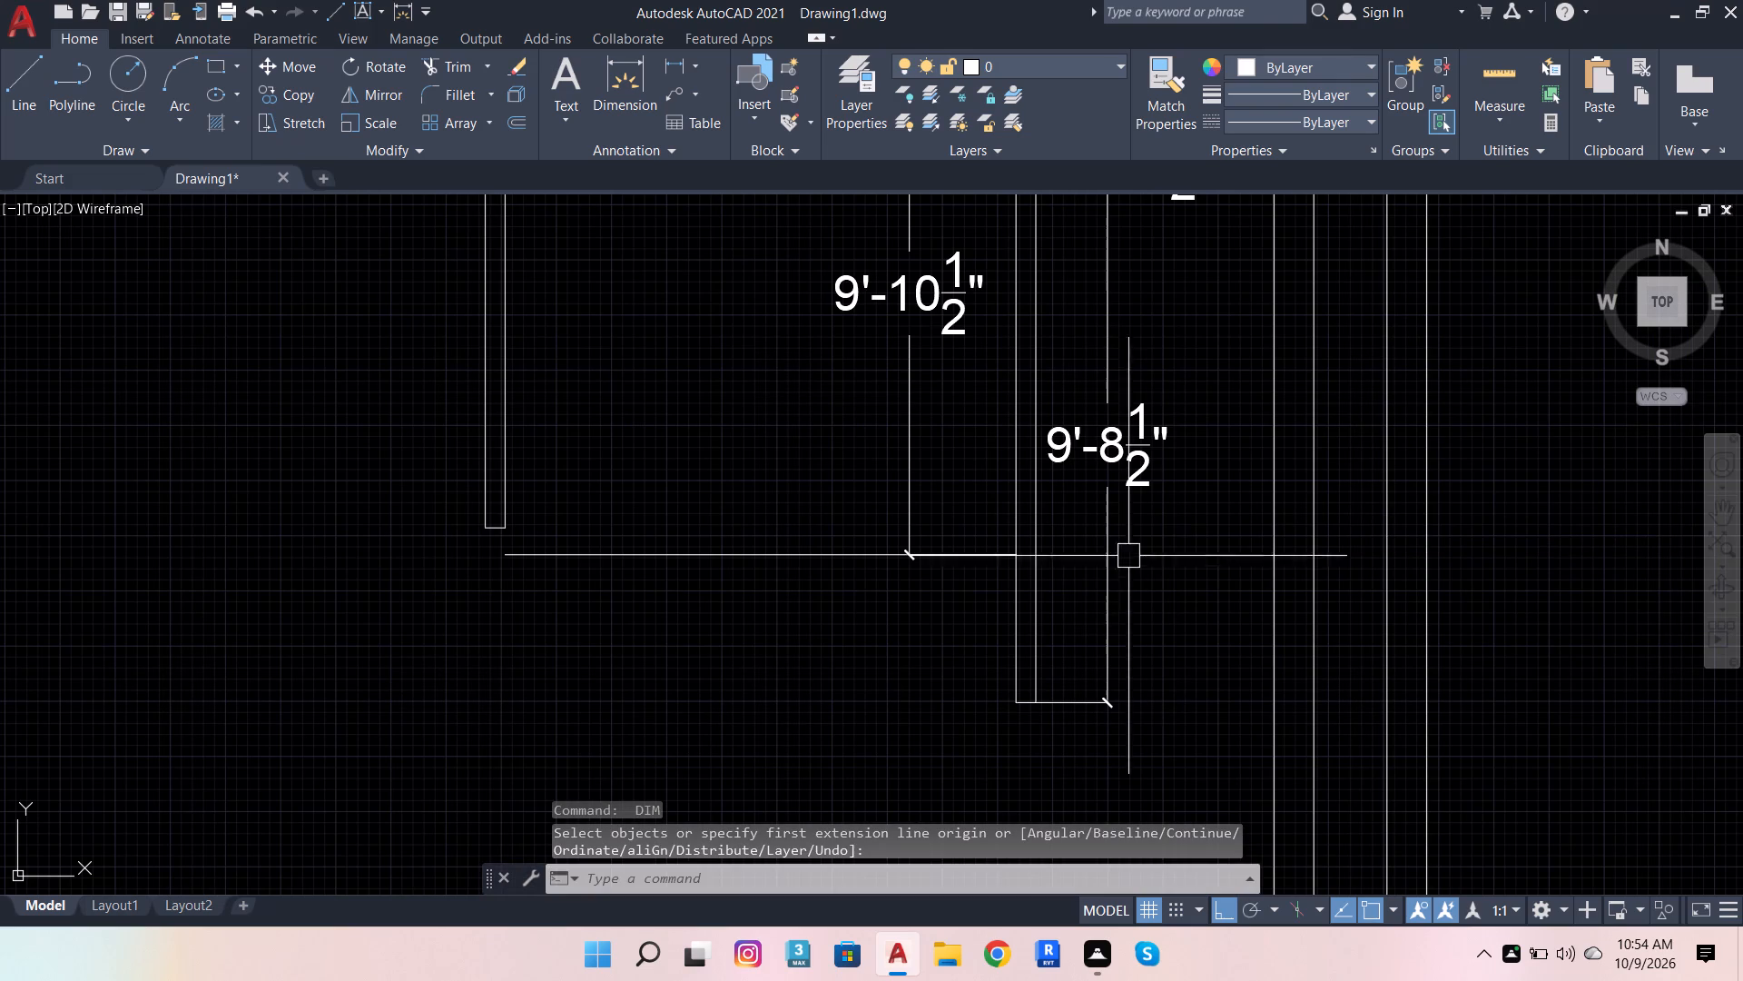
Offset the vertical partition's lower end line upward by about 5" inside the partition.
scroll(1045, 646, up, 1)
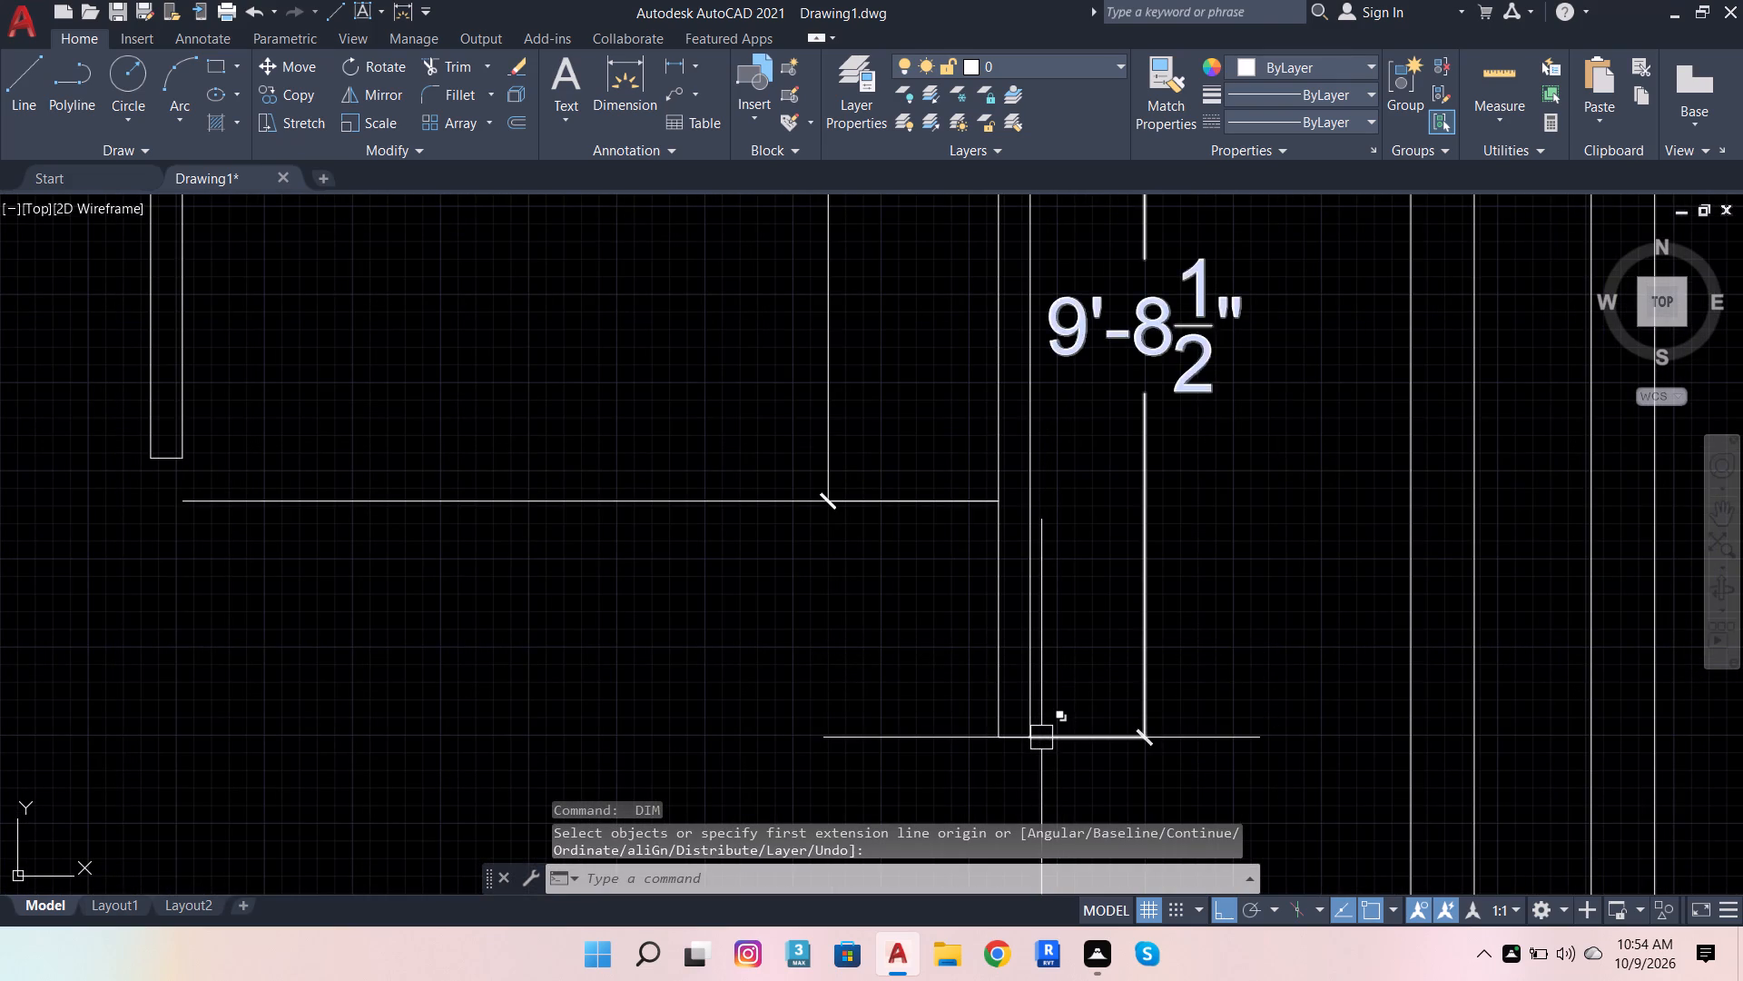
scroll(1040, 739, up, 3)
click(954, 741)
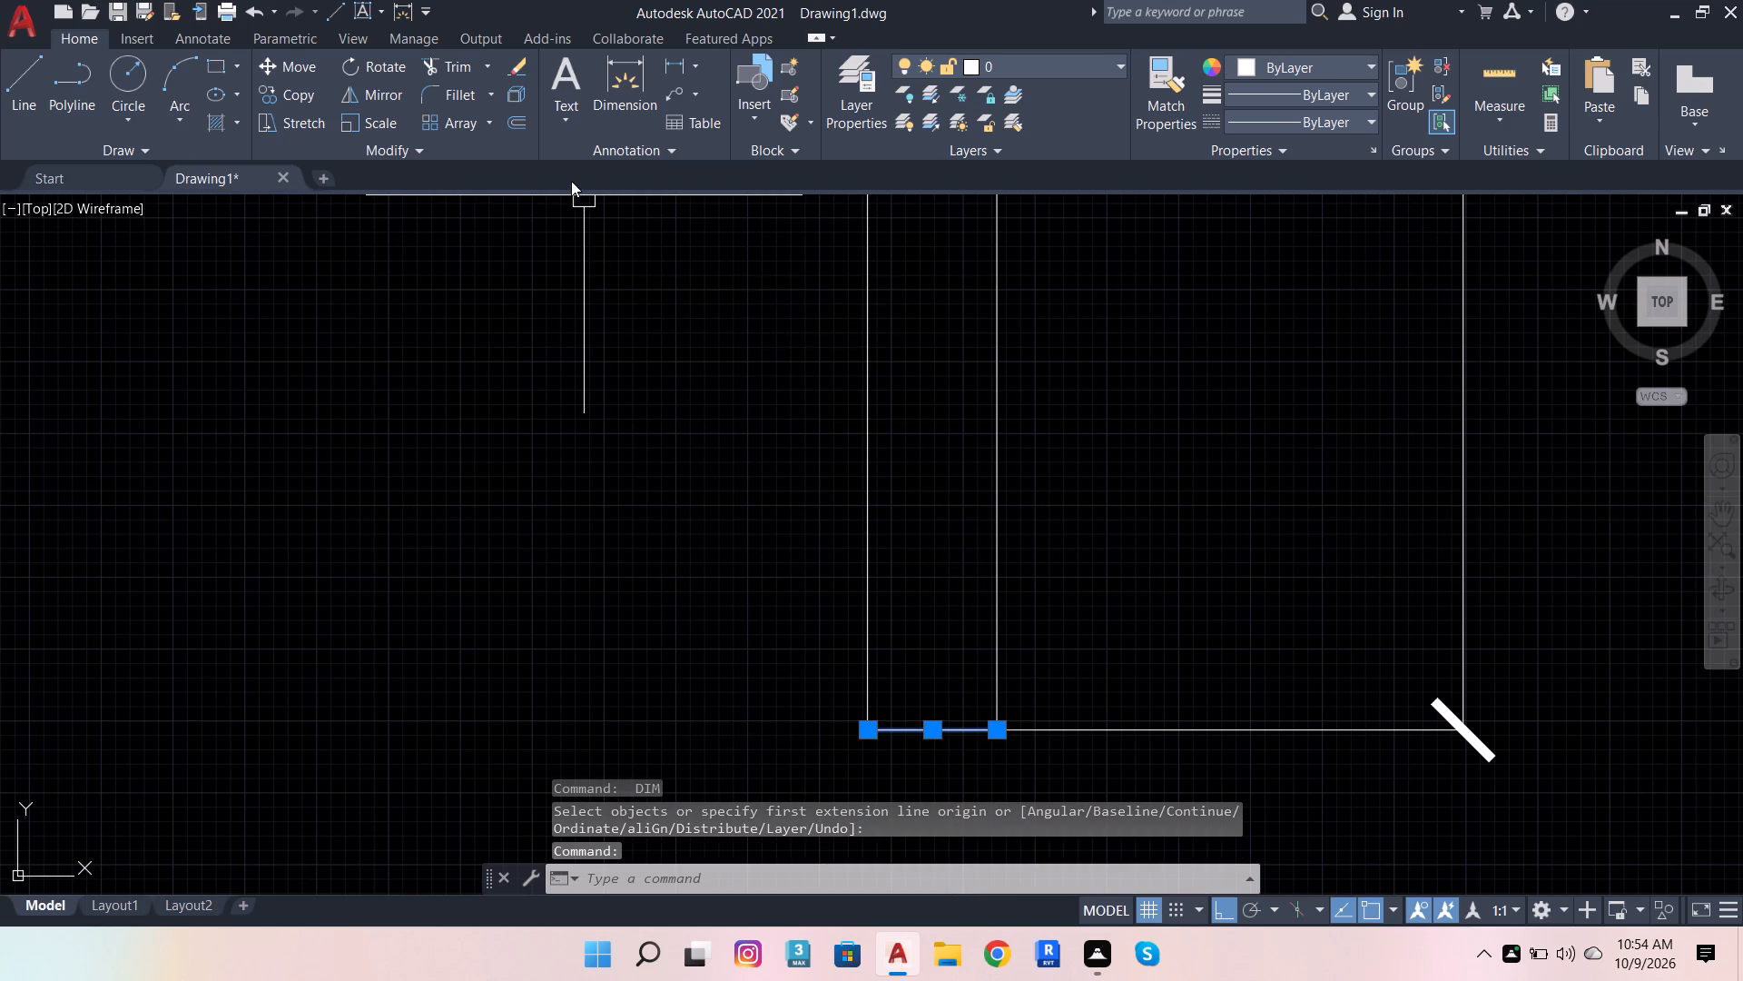
click(515, 116)
click(861, 724)
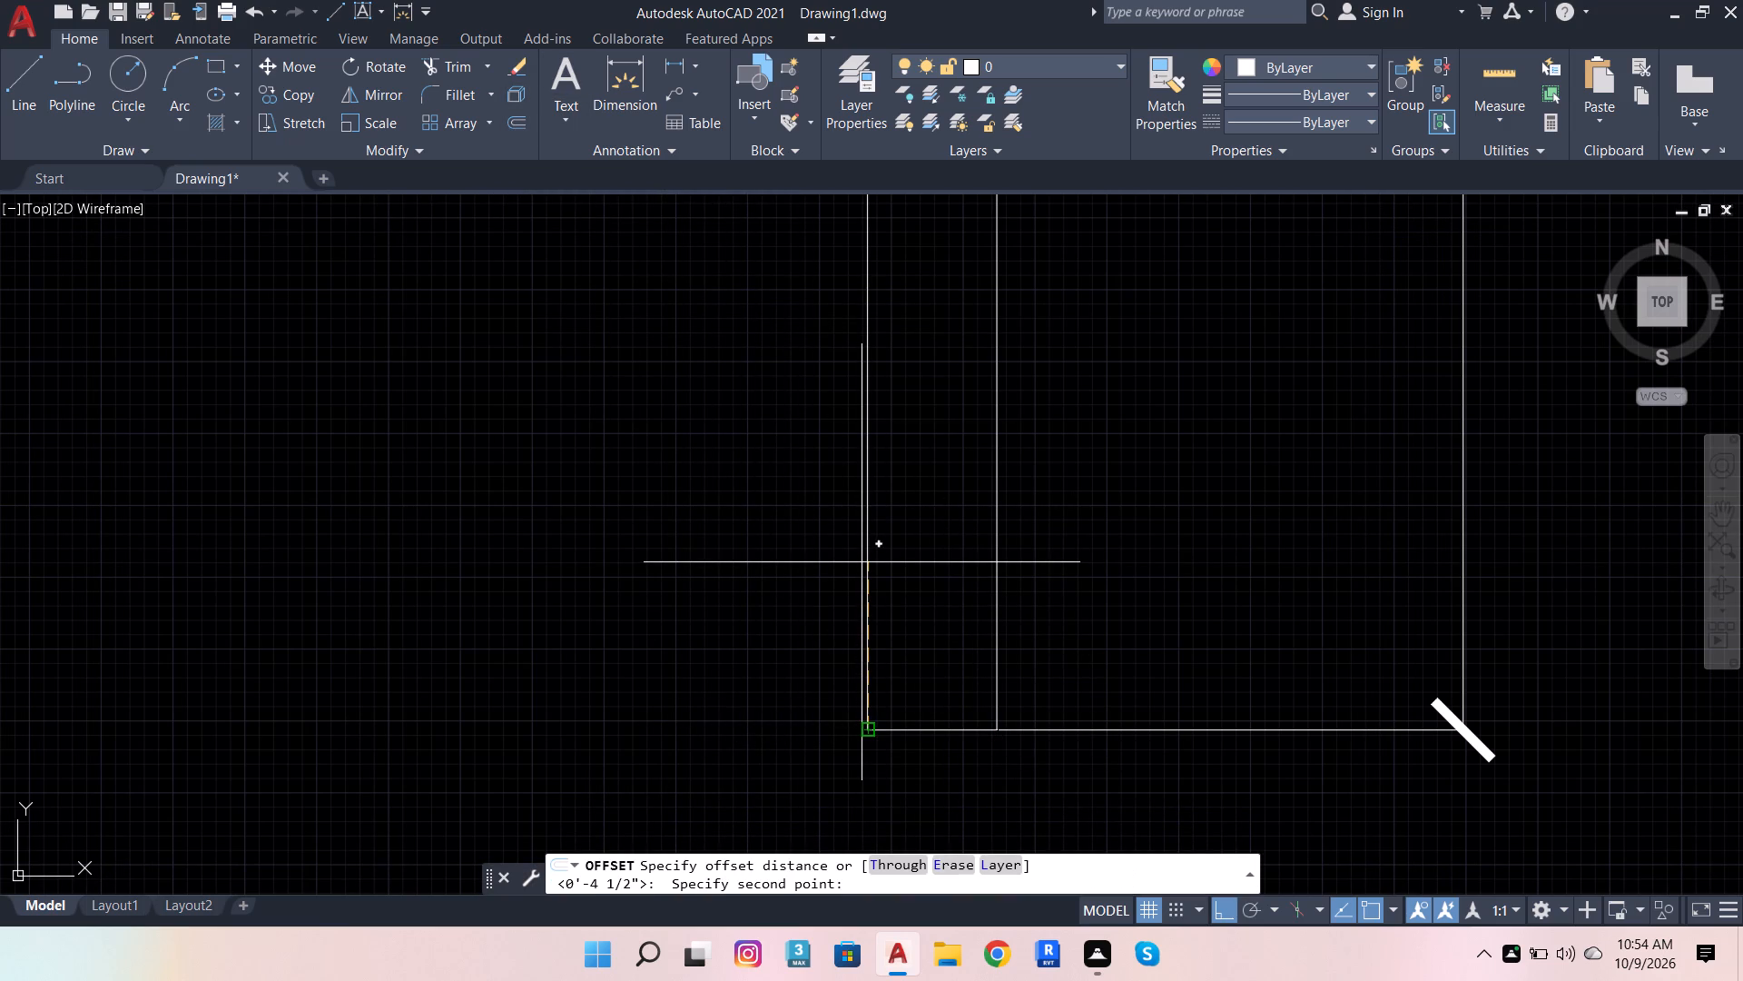
text(4.5)
key(Return)
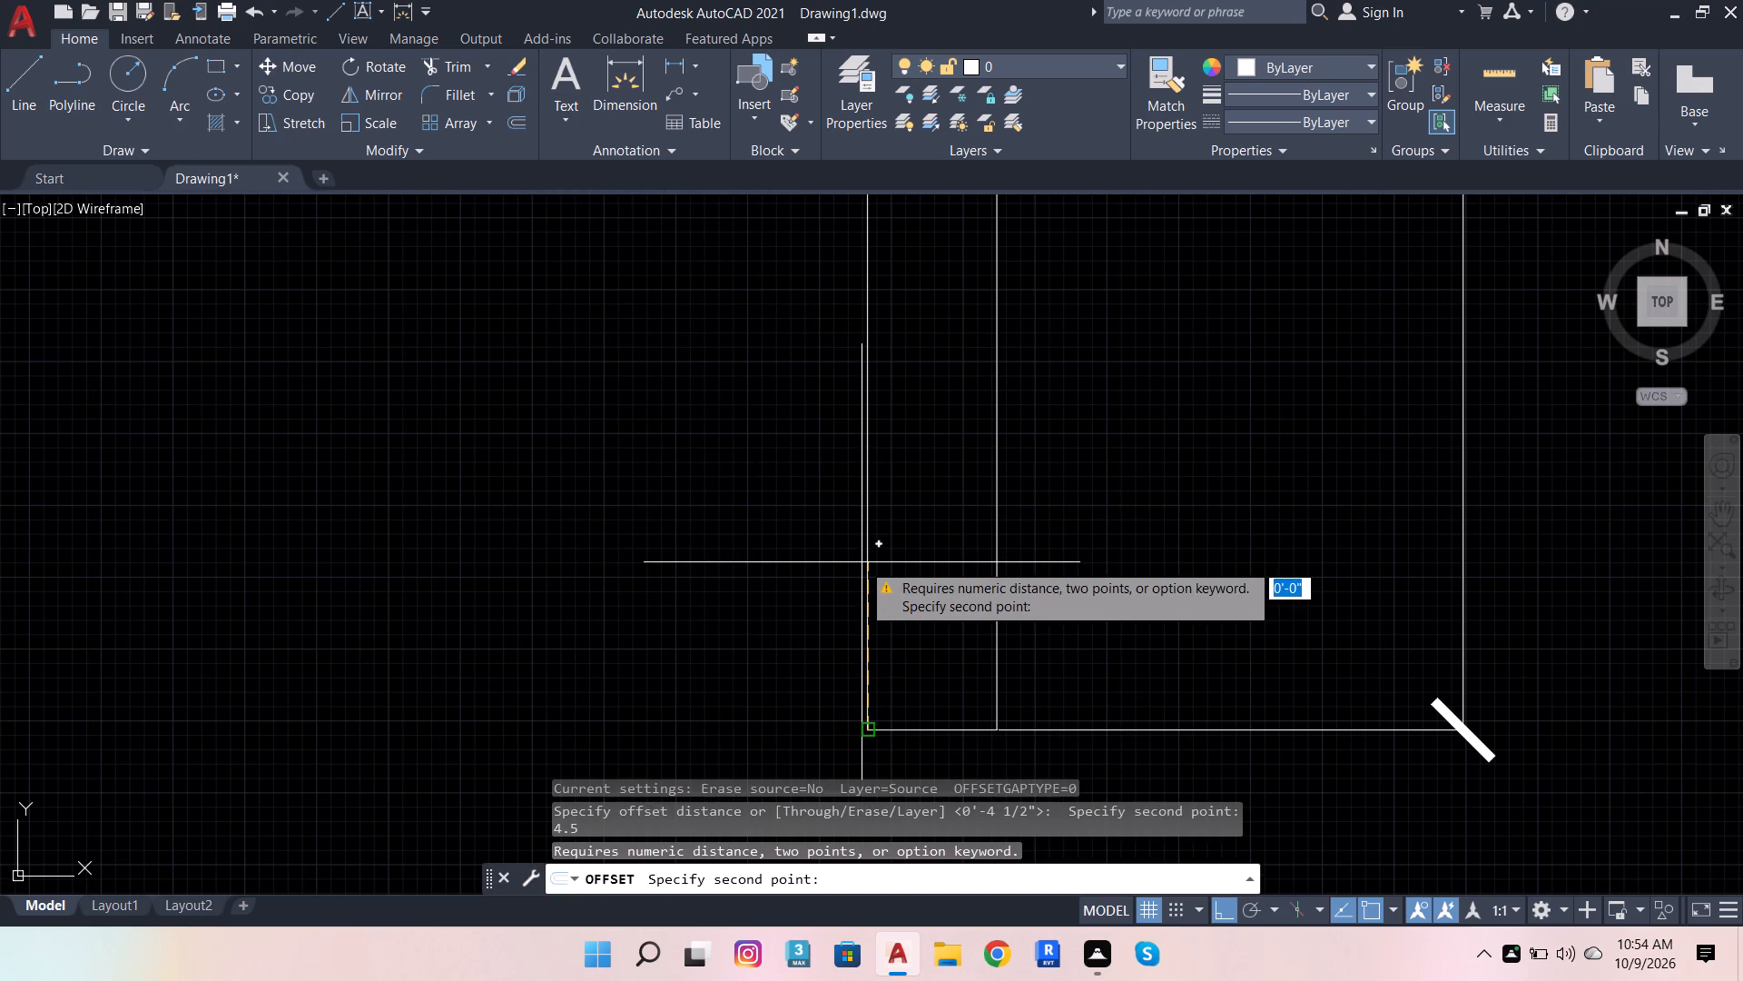
click(862, 562)
click(931, 733)
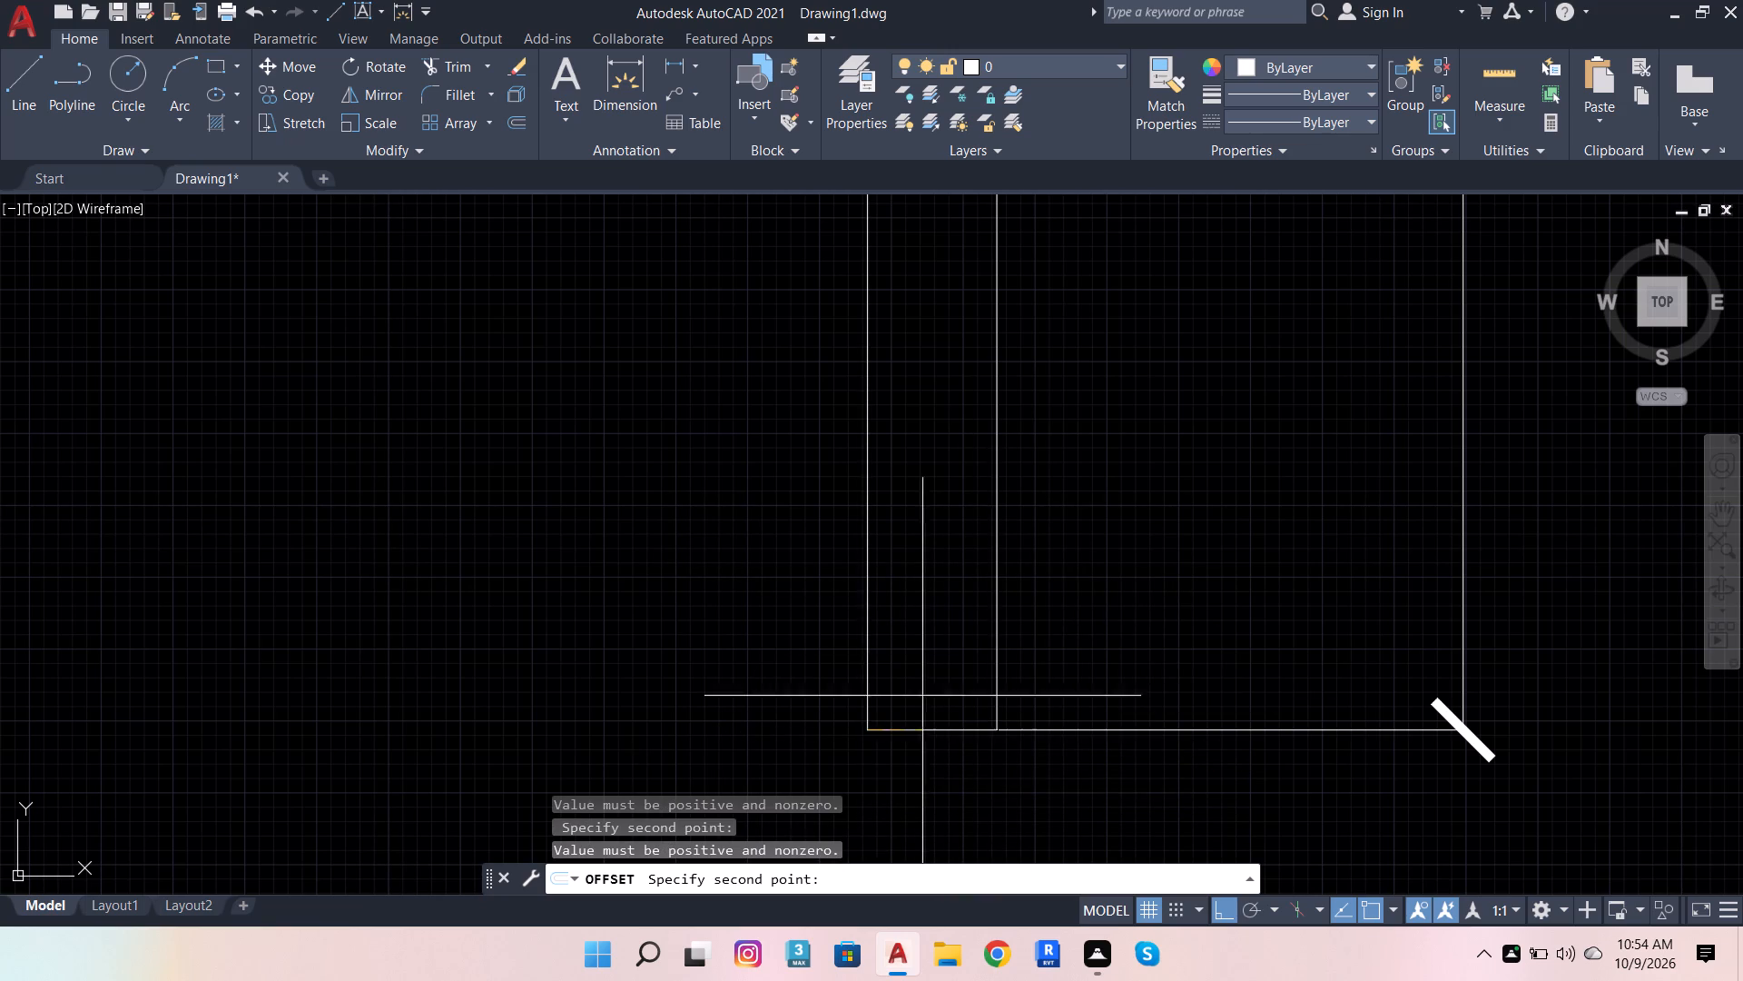
click(925, 583)
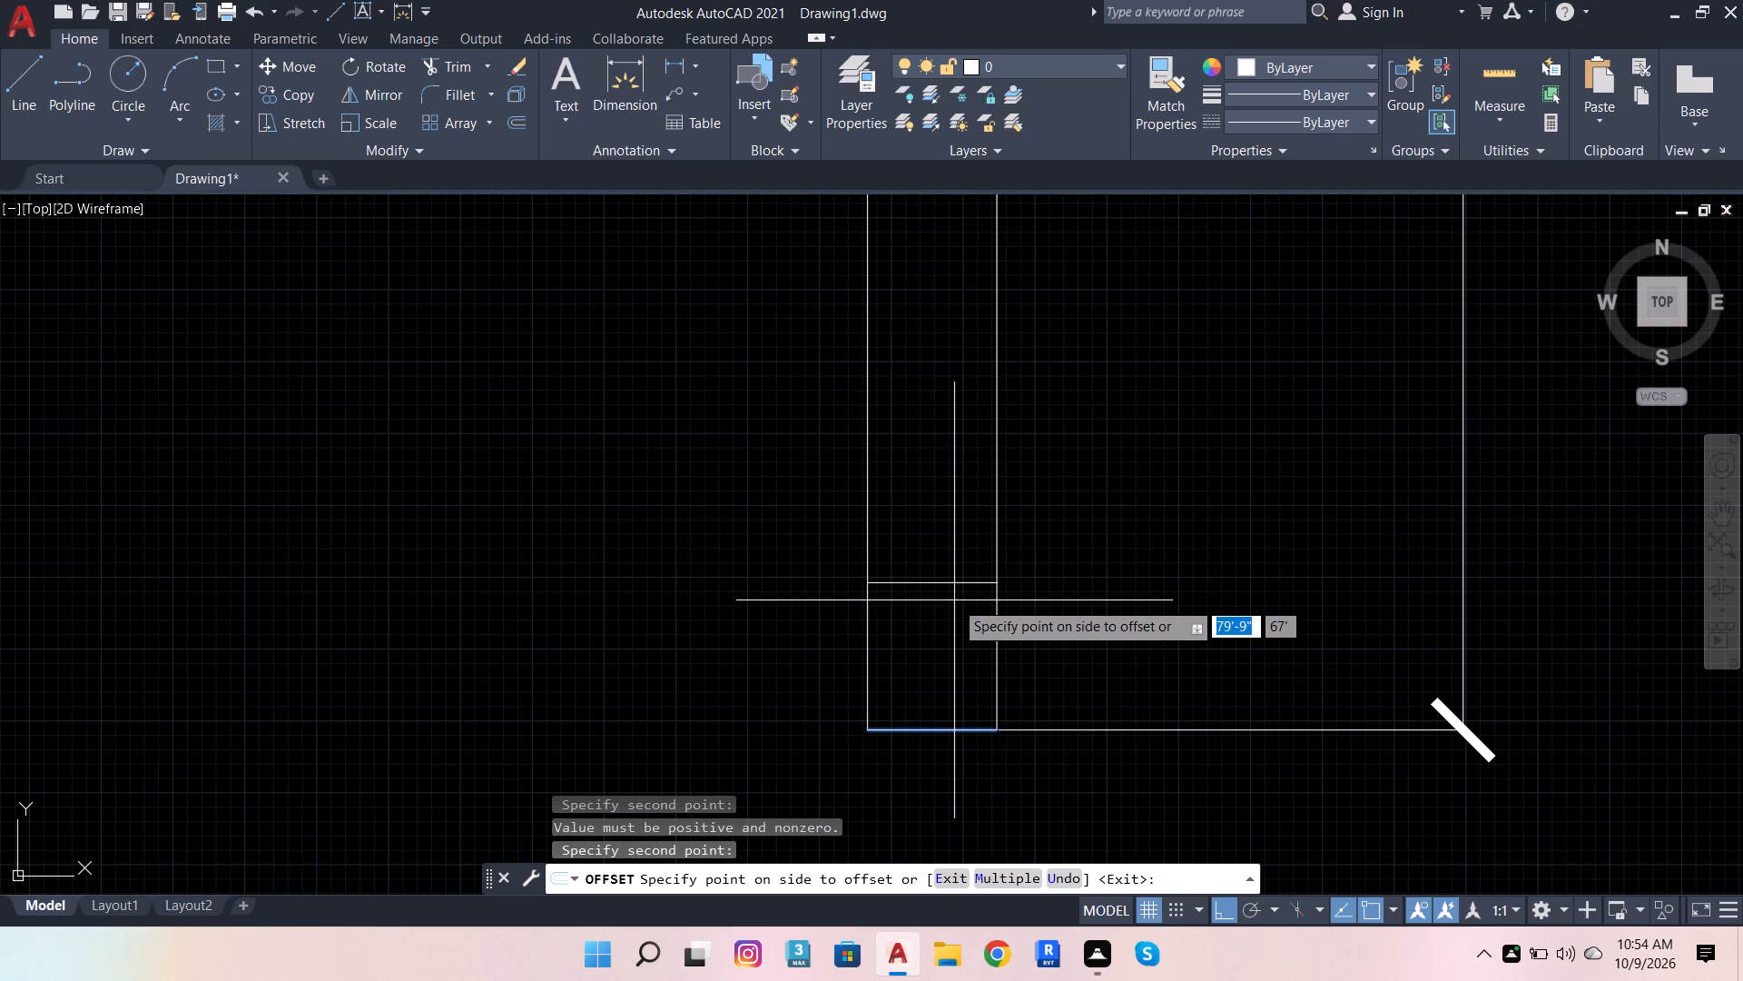
click(954, 600)
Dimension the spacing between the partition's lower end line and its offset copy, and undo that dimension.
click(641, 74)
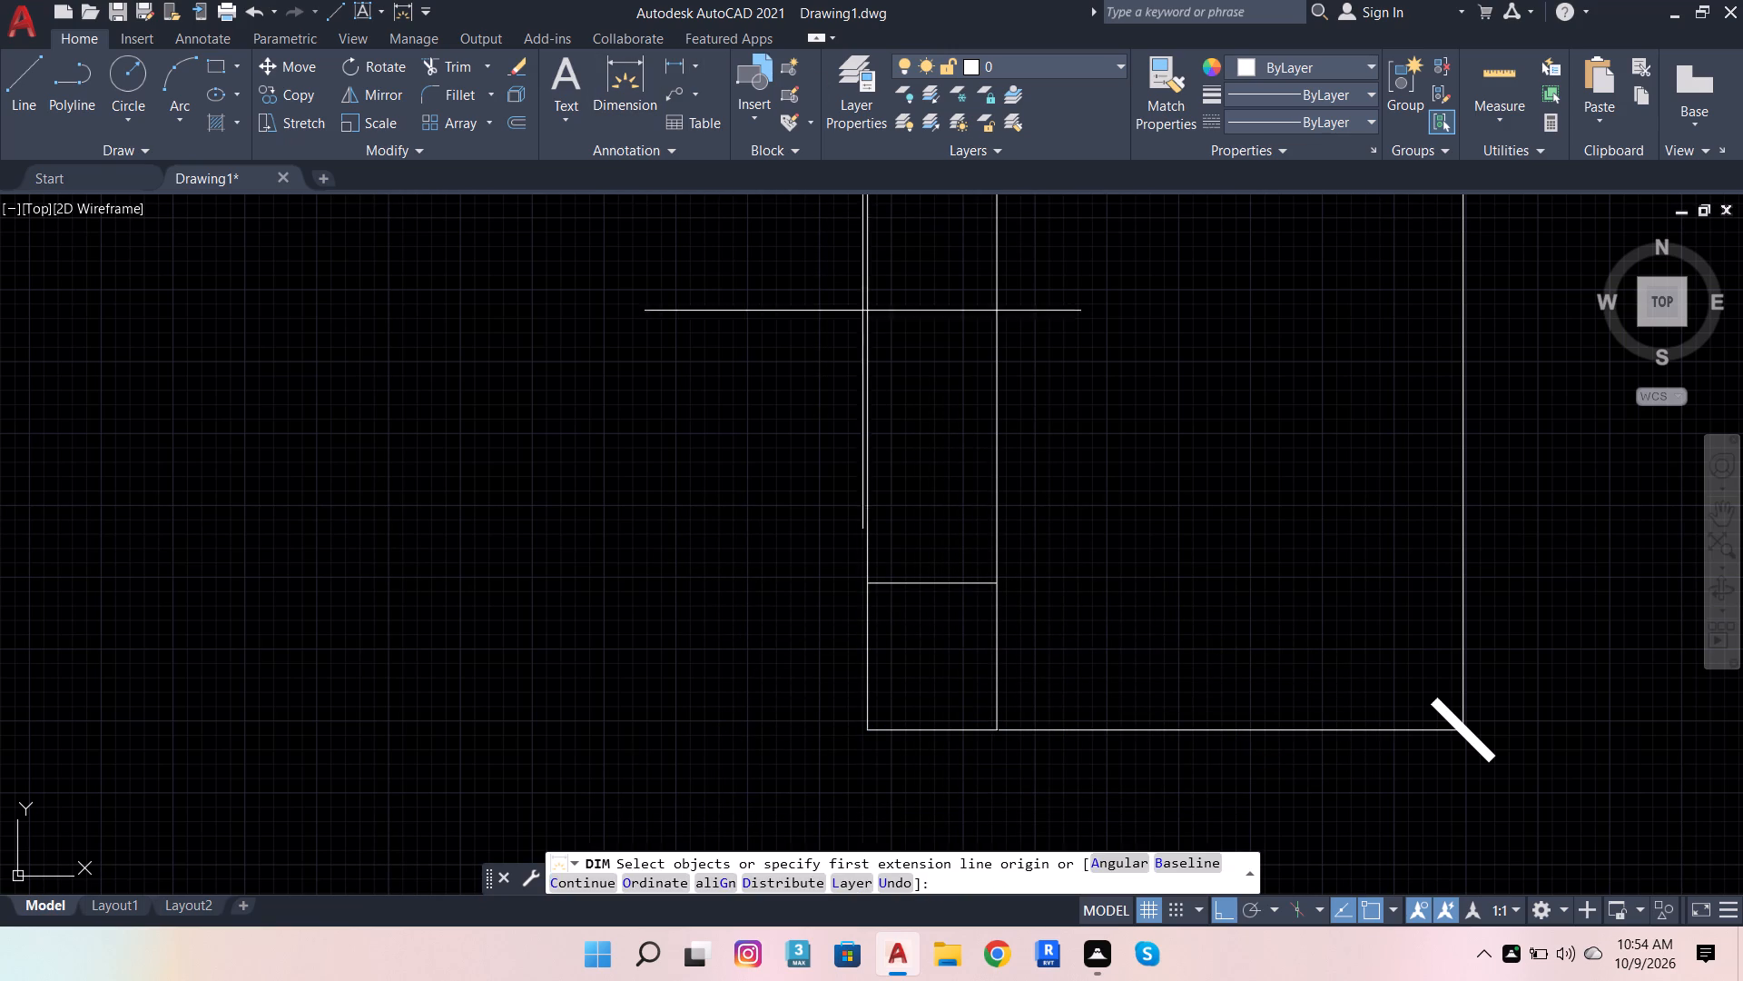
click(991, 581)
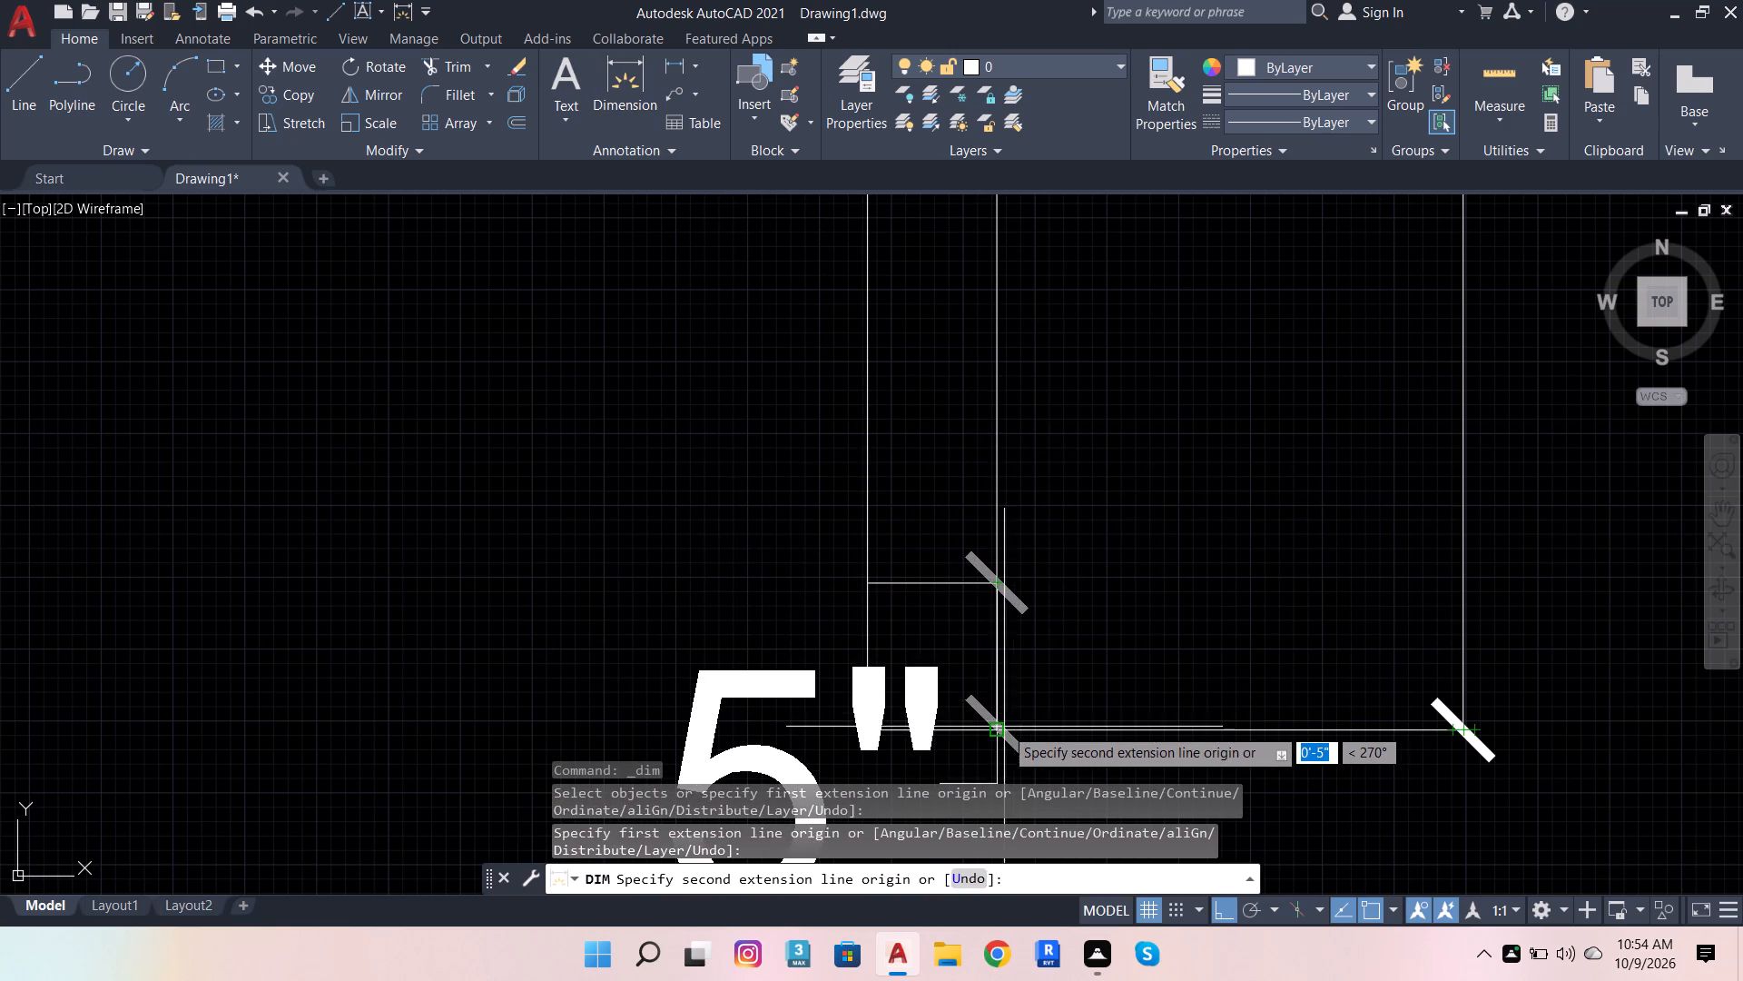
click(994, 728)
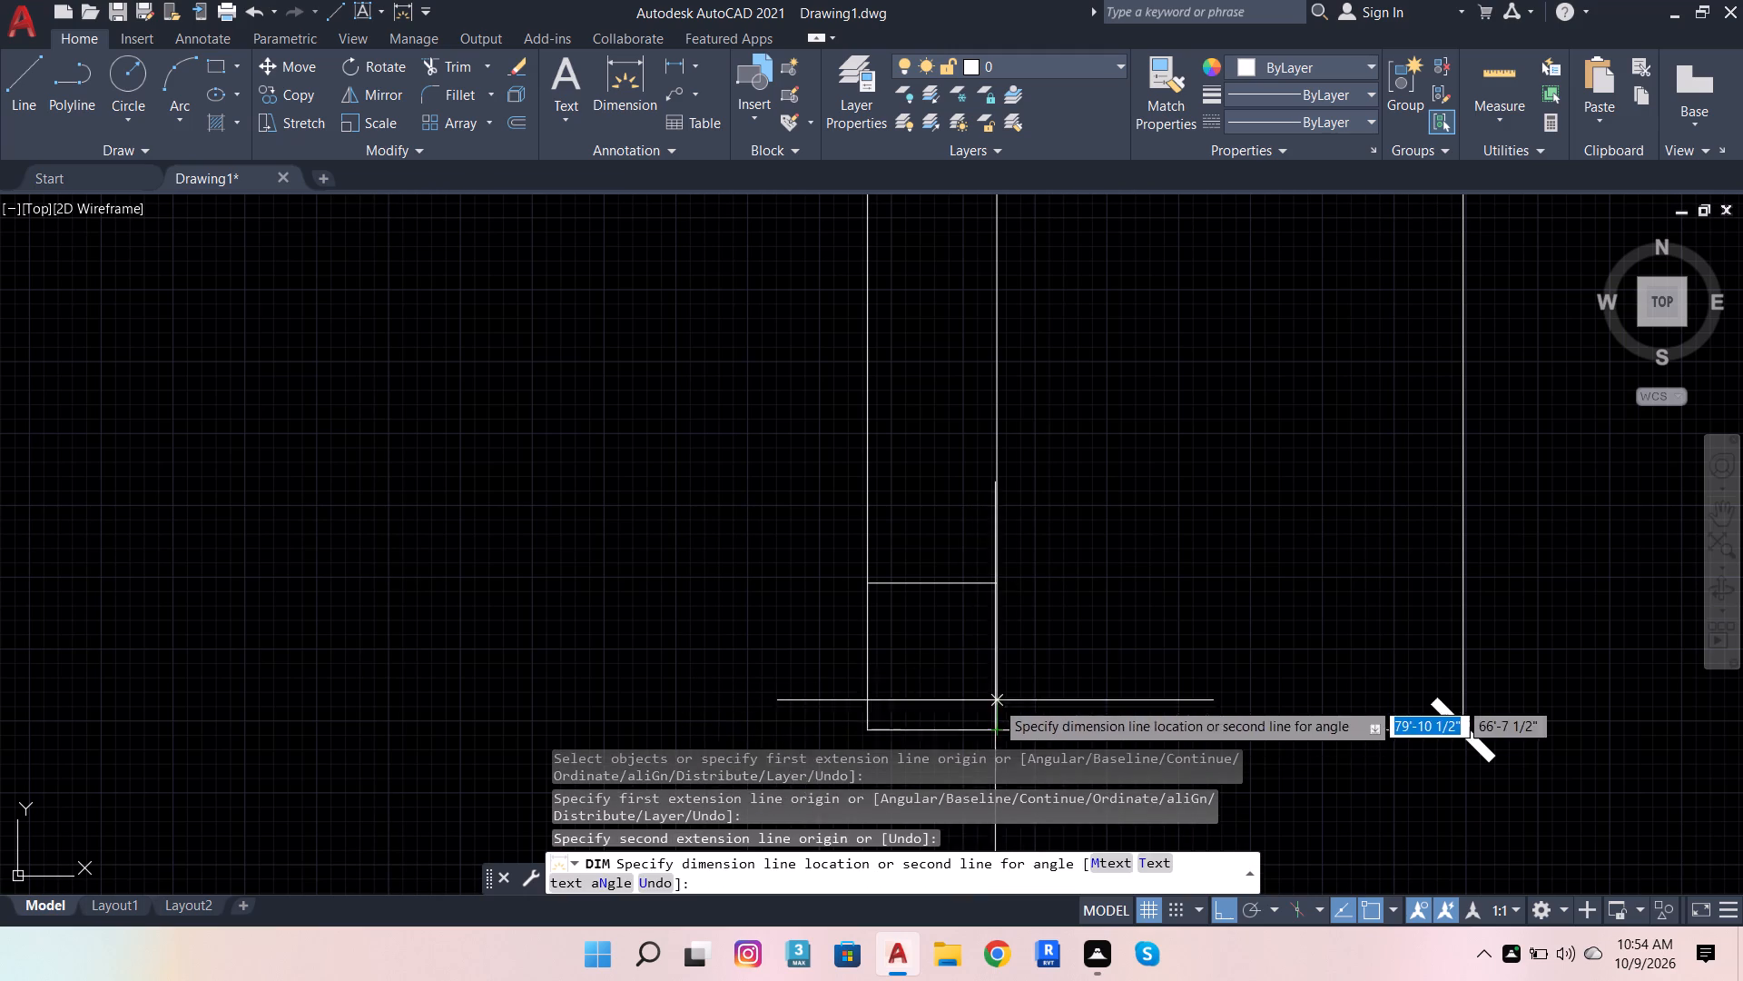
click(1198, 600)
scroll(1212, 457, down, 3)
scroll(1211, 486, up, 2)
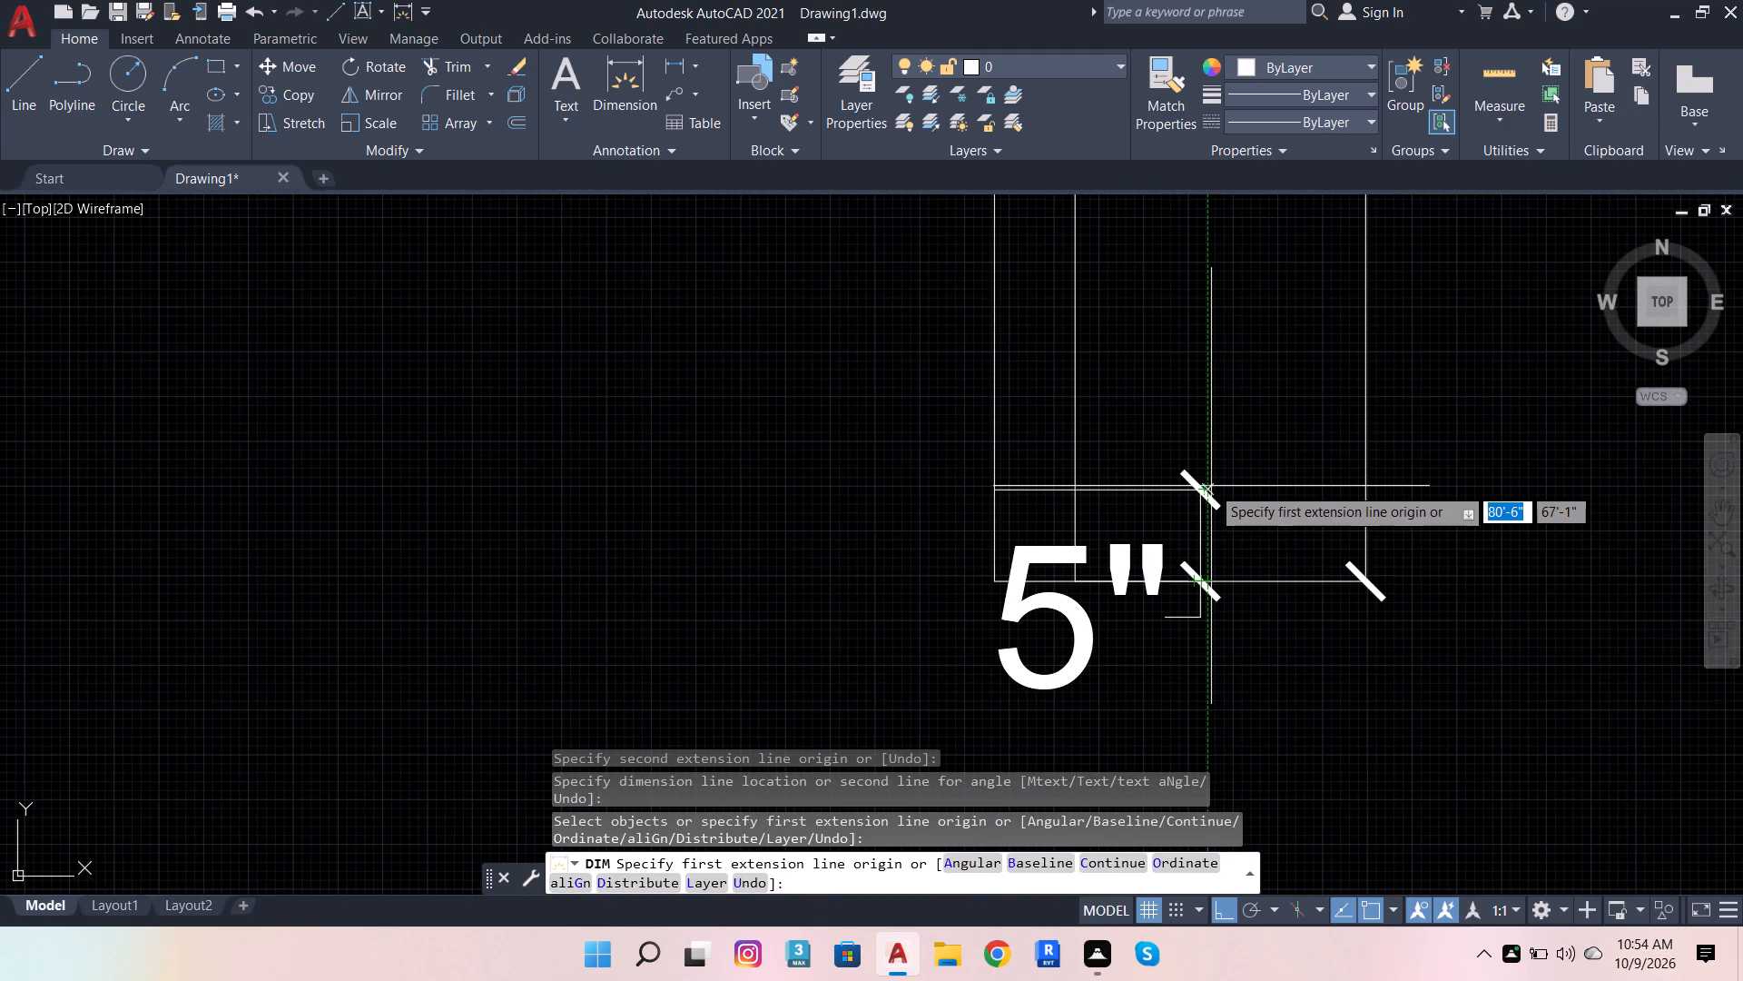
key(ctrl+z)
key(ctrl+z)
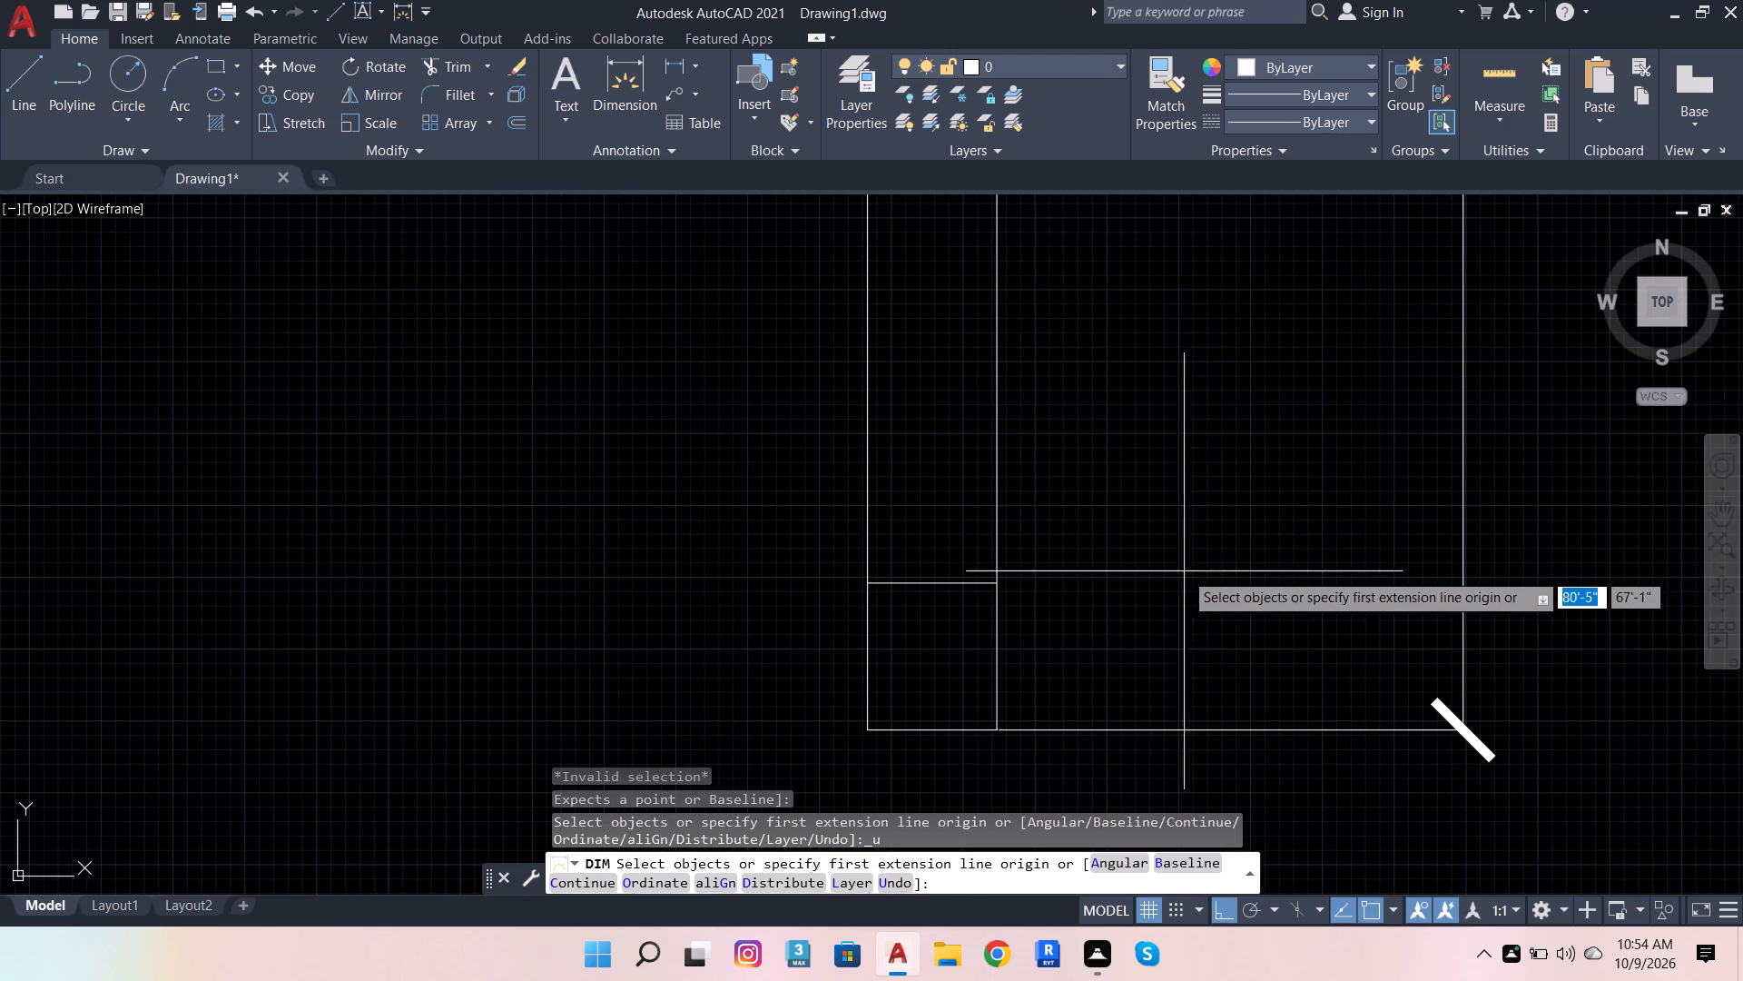
Review the Standard dimension style's primary-unit precision and text settings, and set that style as current.
scroll(1224, 669, down, 2)
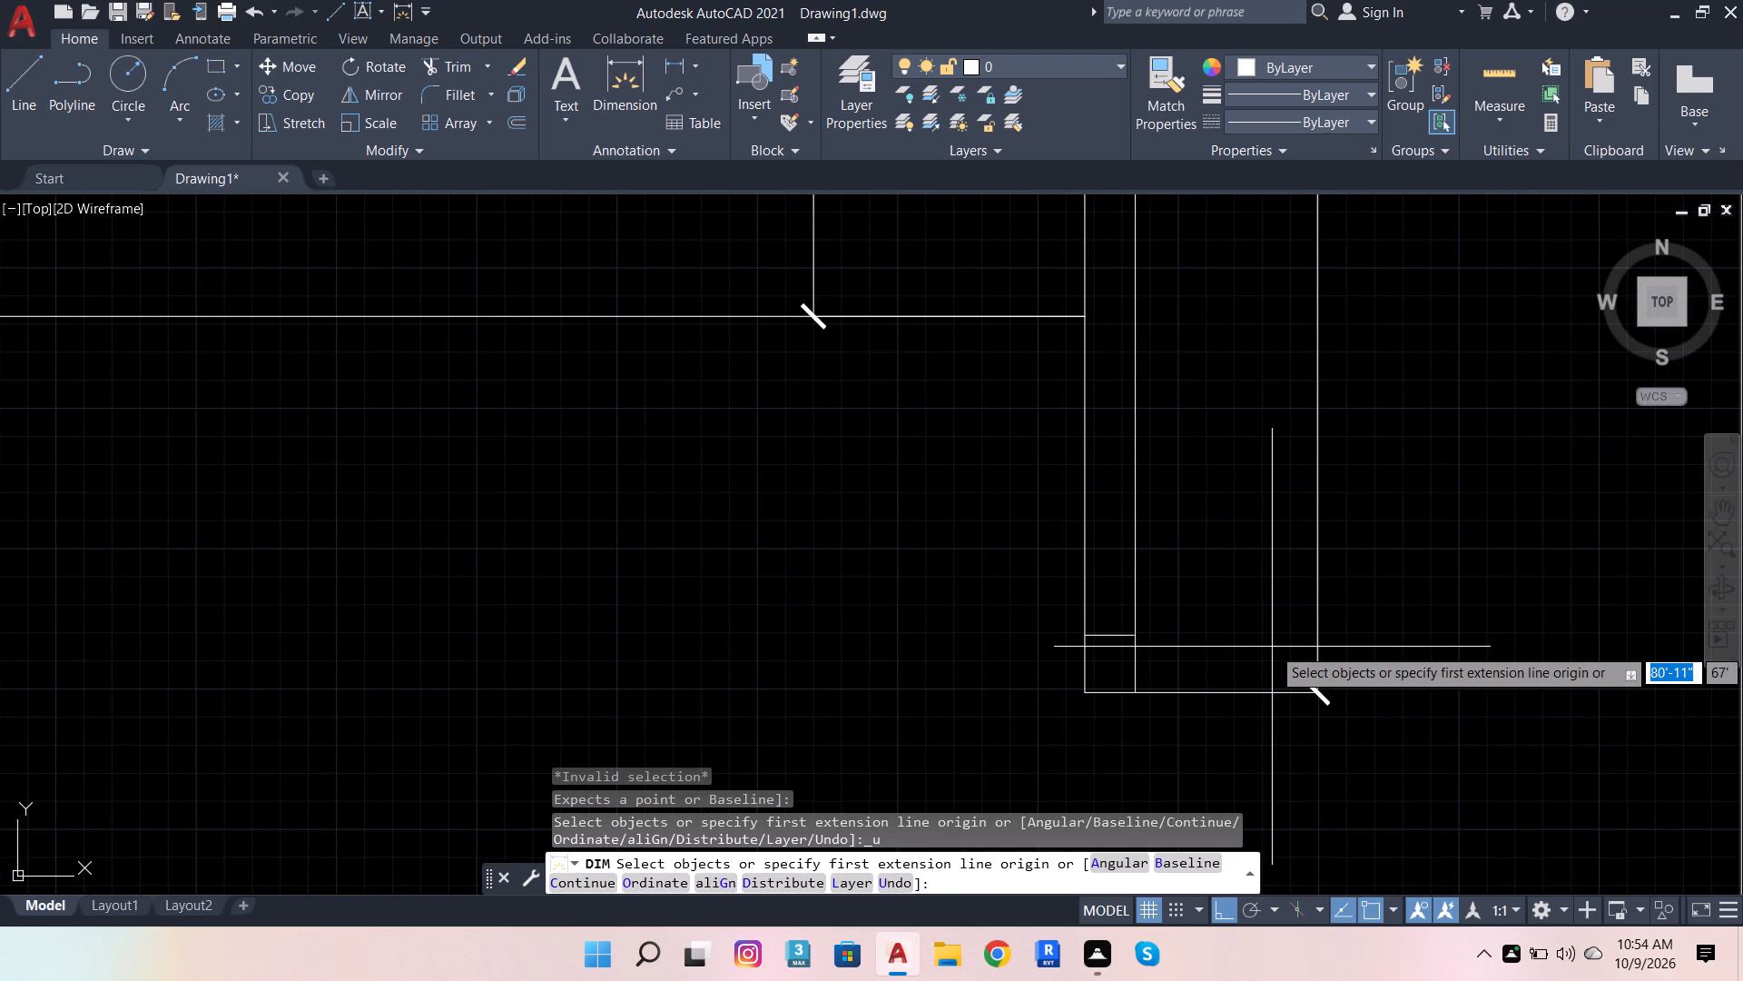
text(dim)
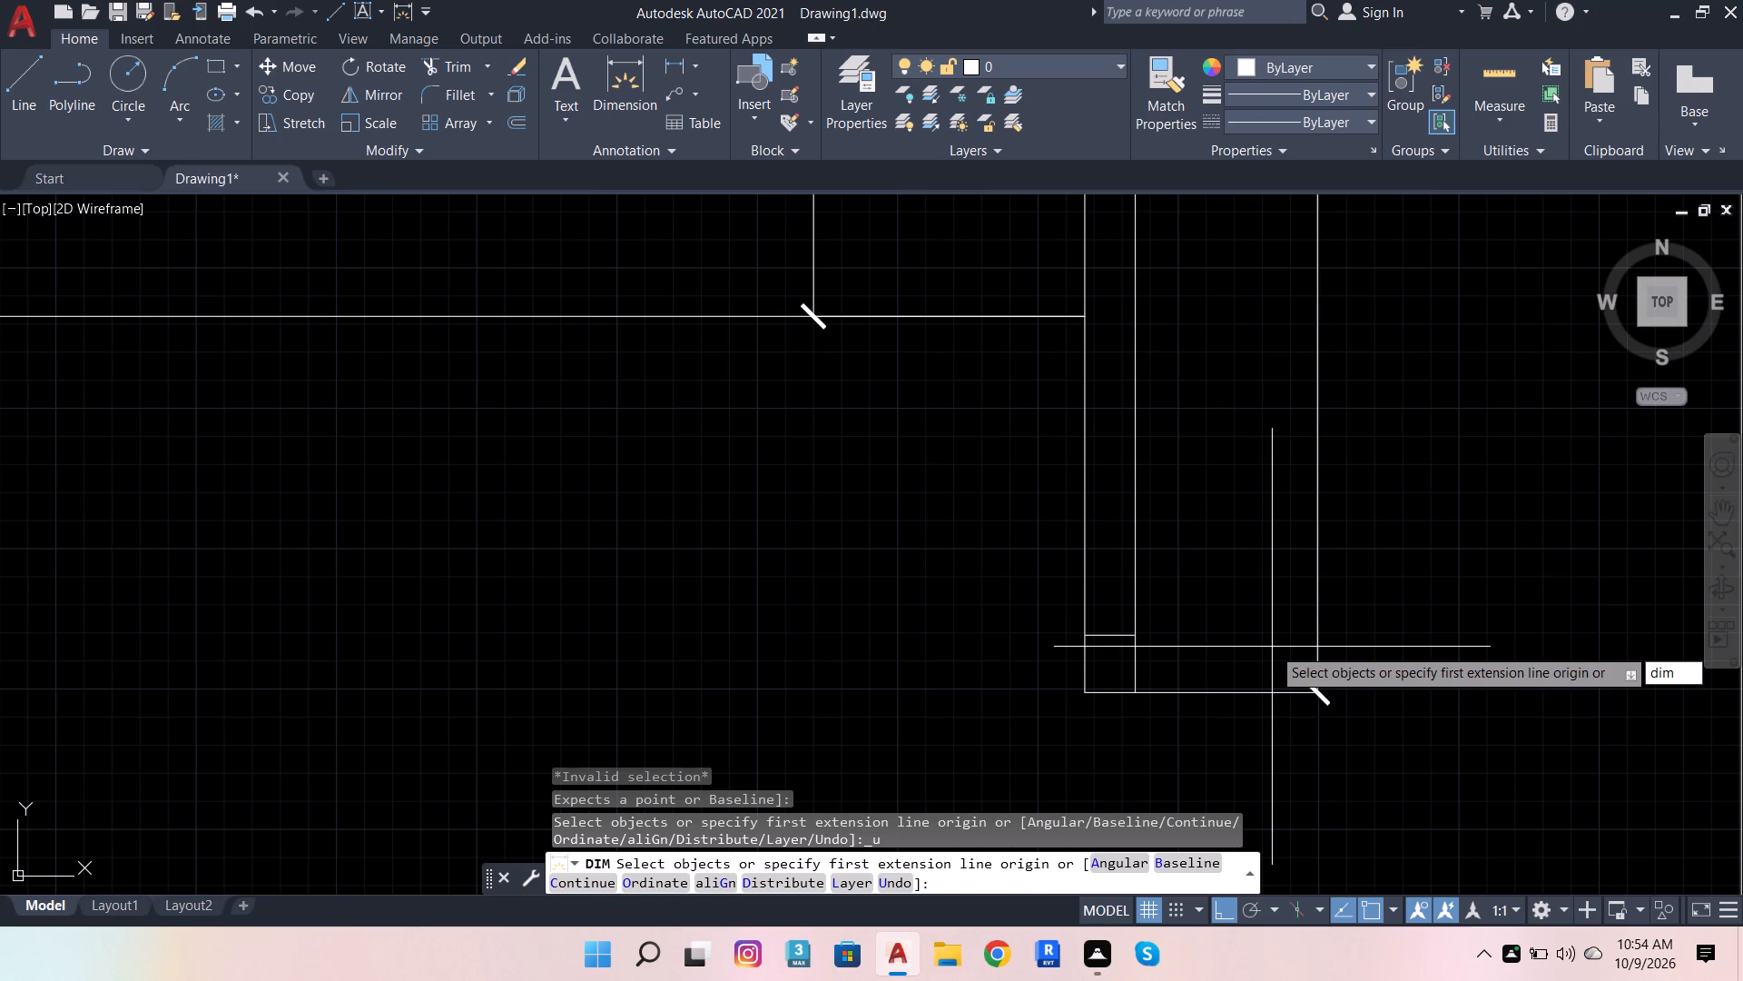
key(Escape)
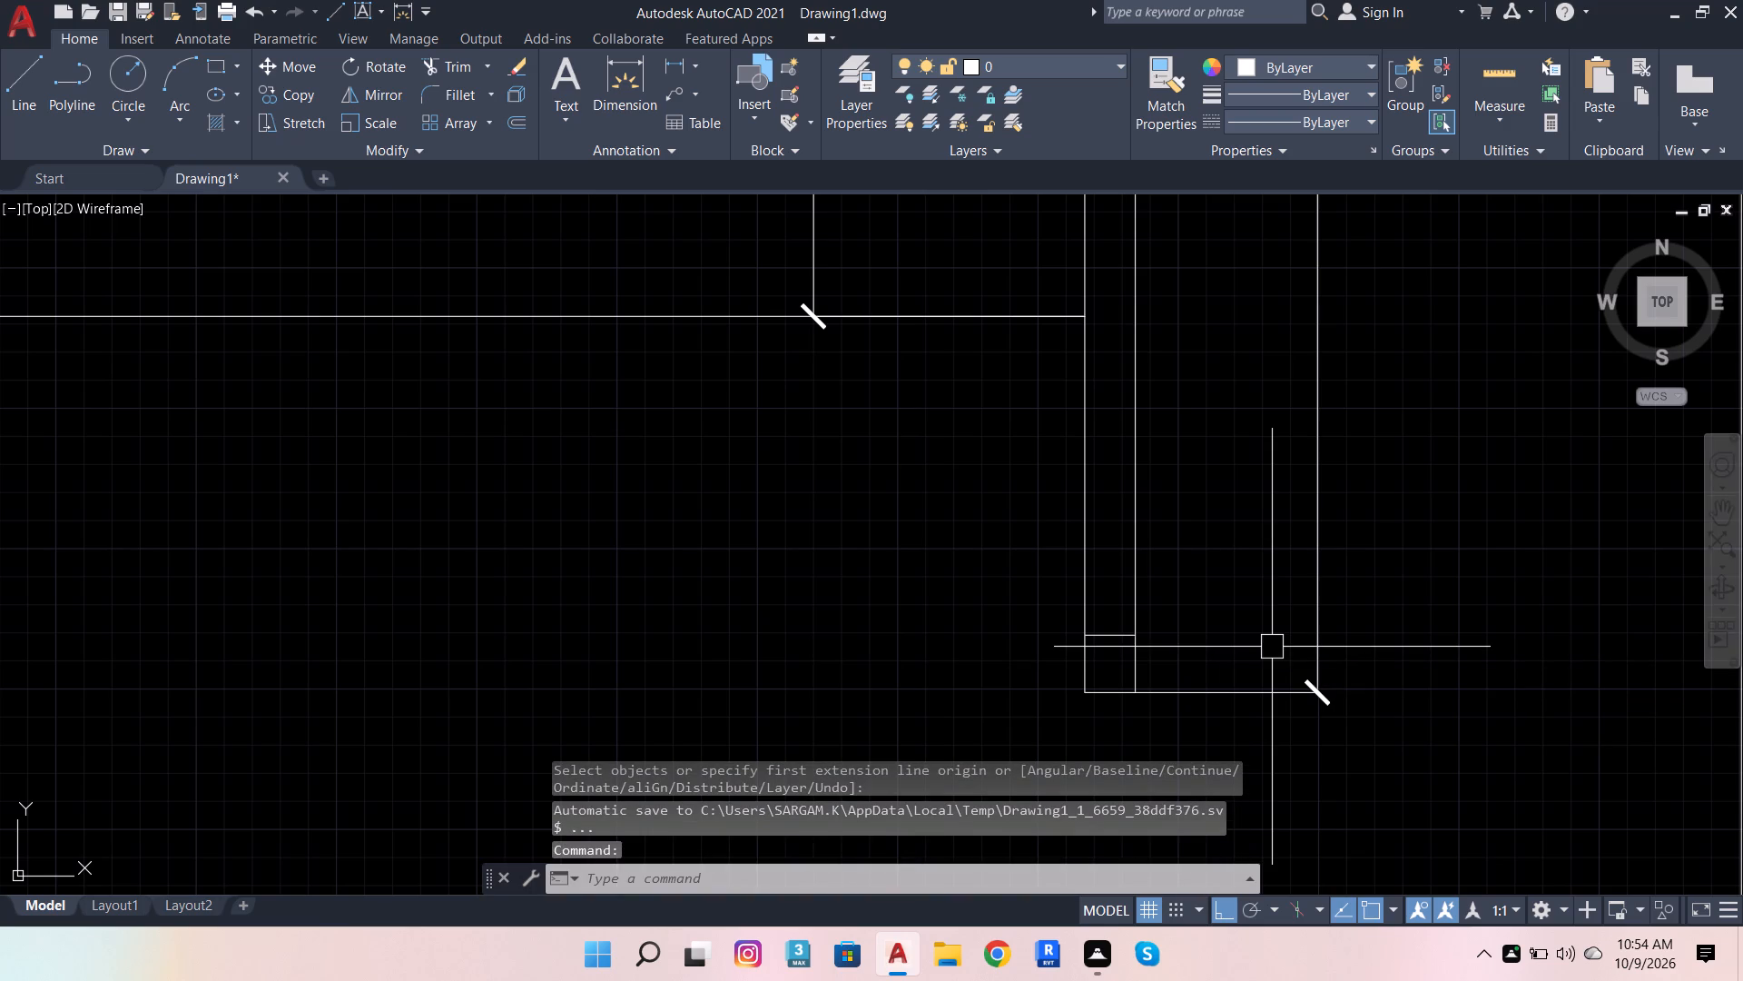
key(d)
text(im)
click(1207, 748)
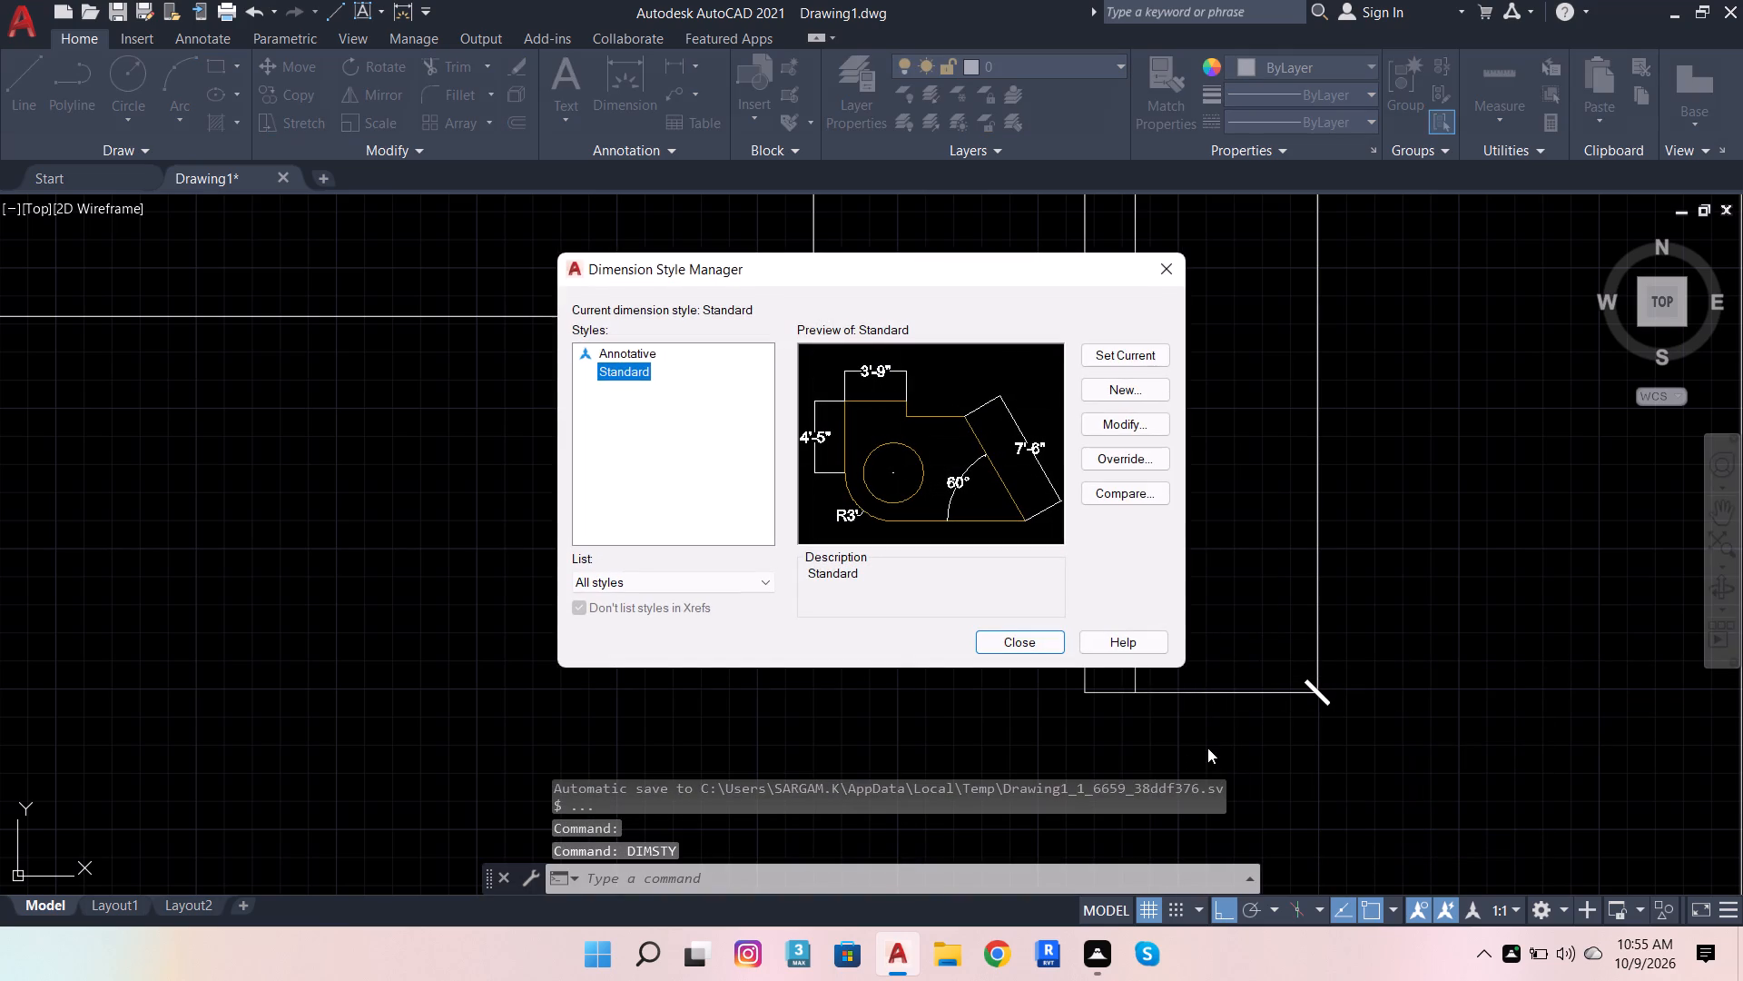
click(1139, 426)
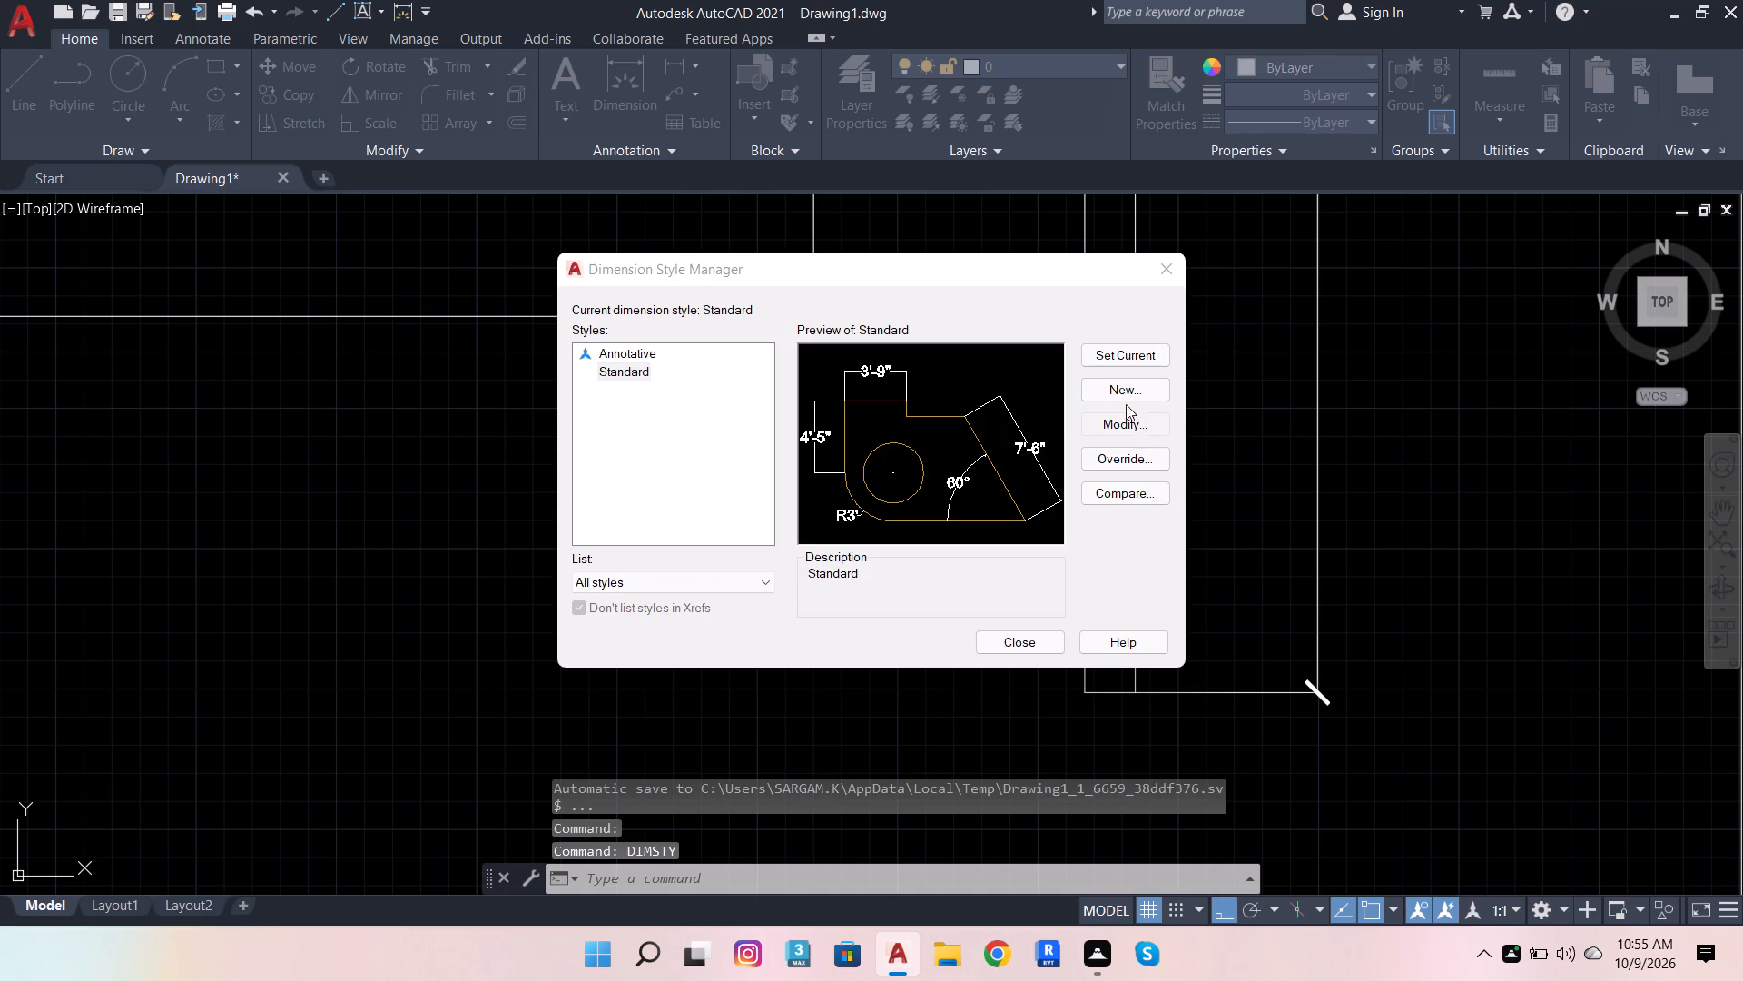
click(807, 229)
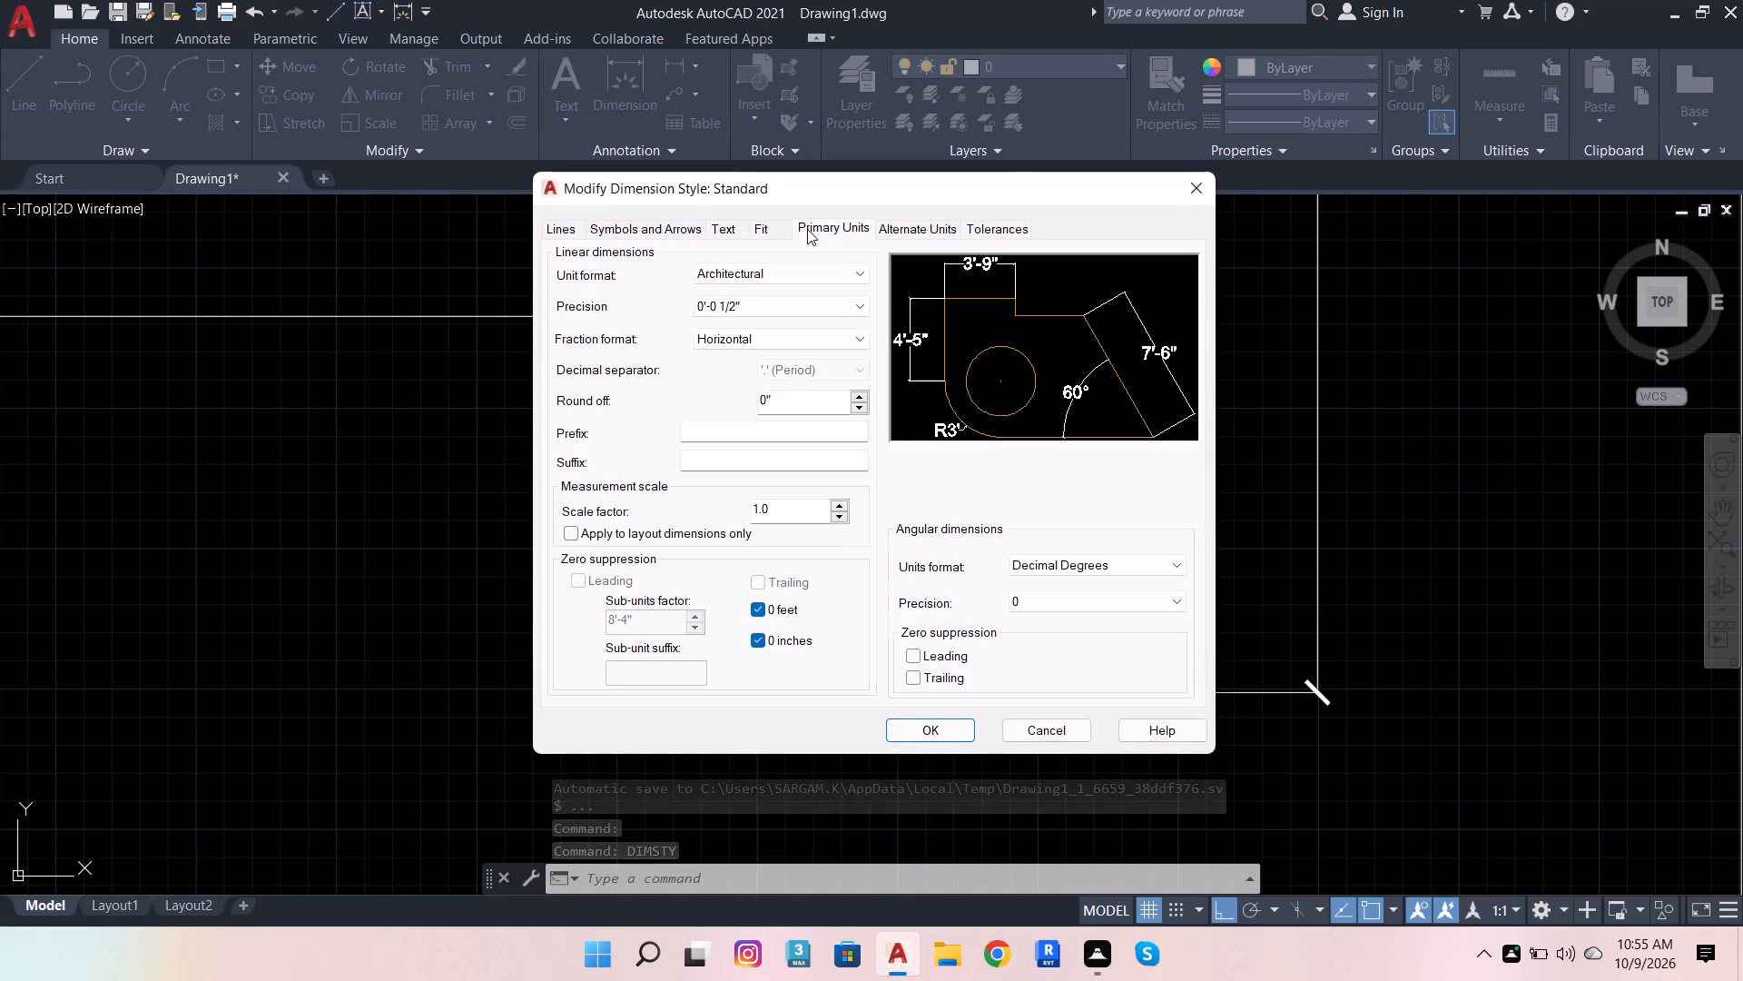
click(790, 303)
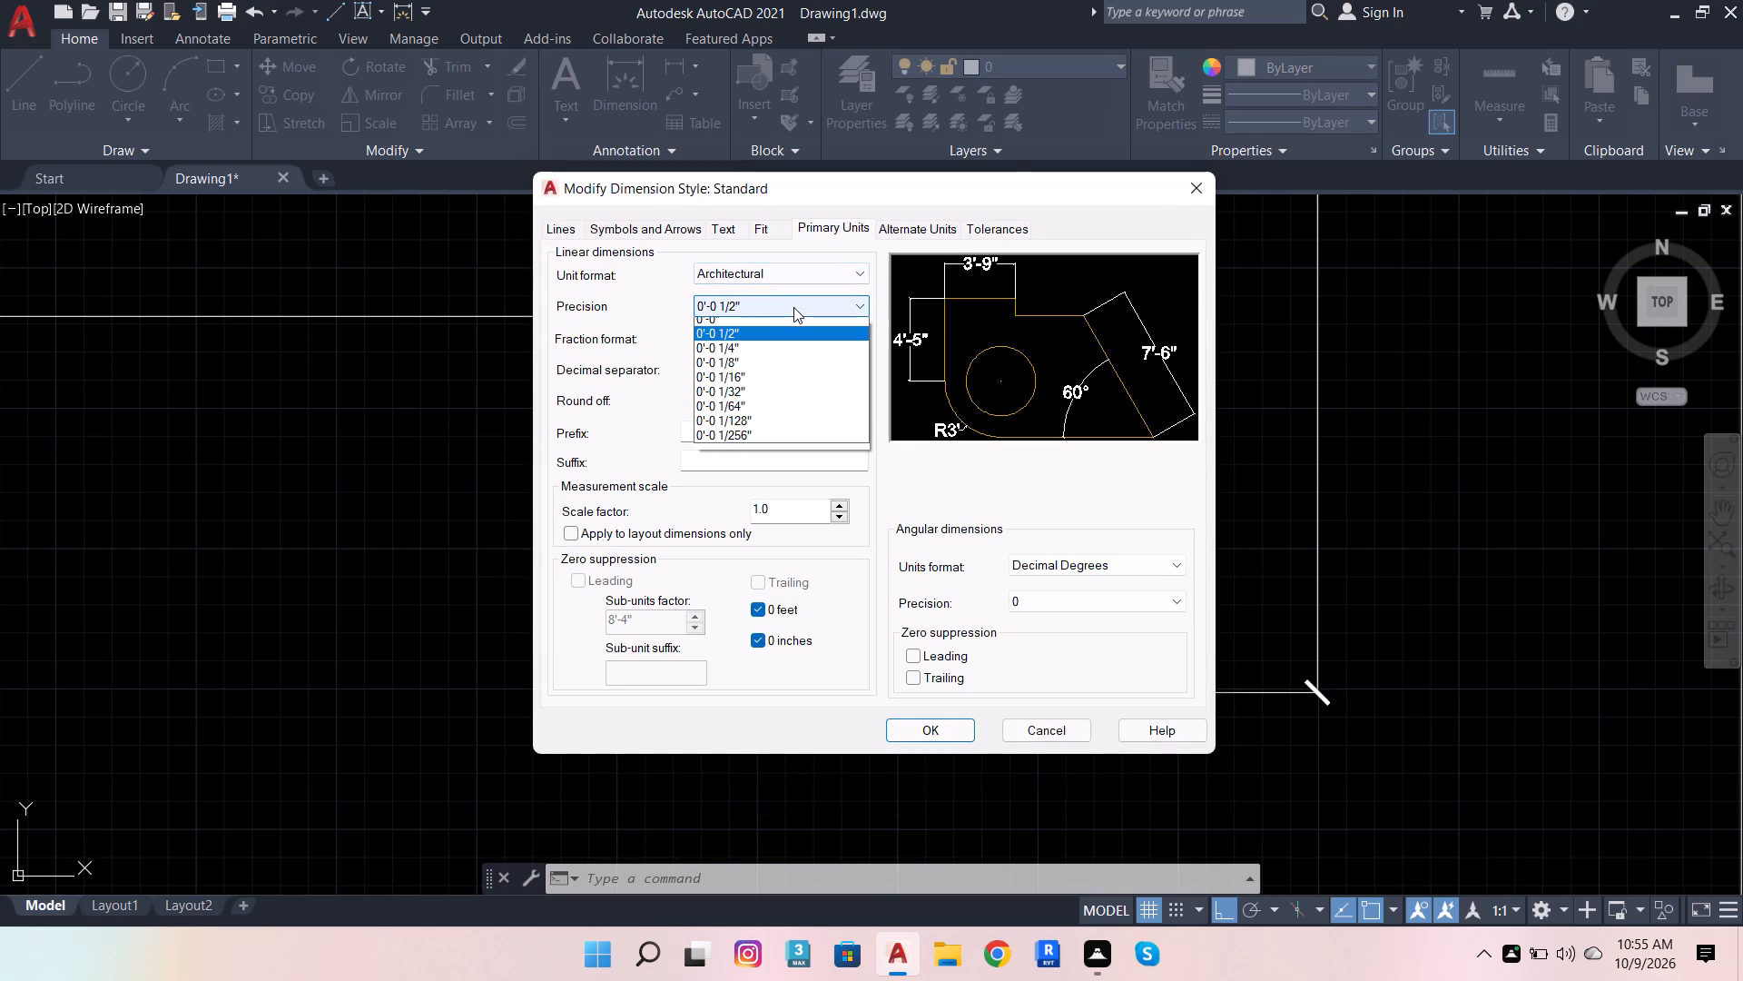
click(793, 307)
click(727, 239)
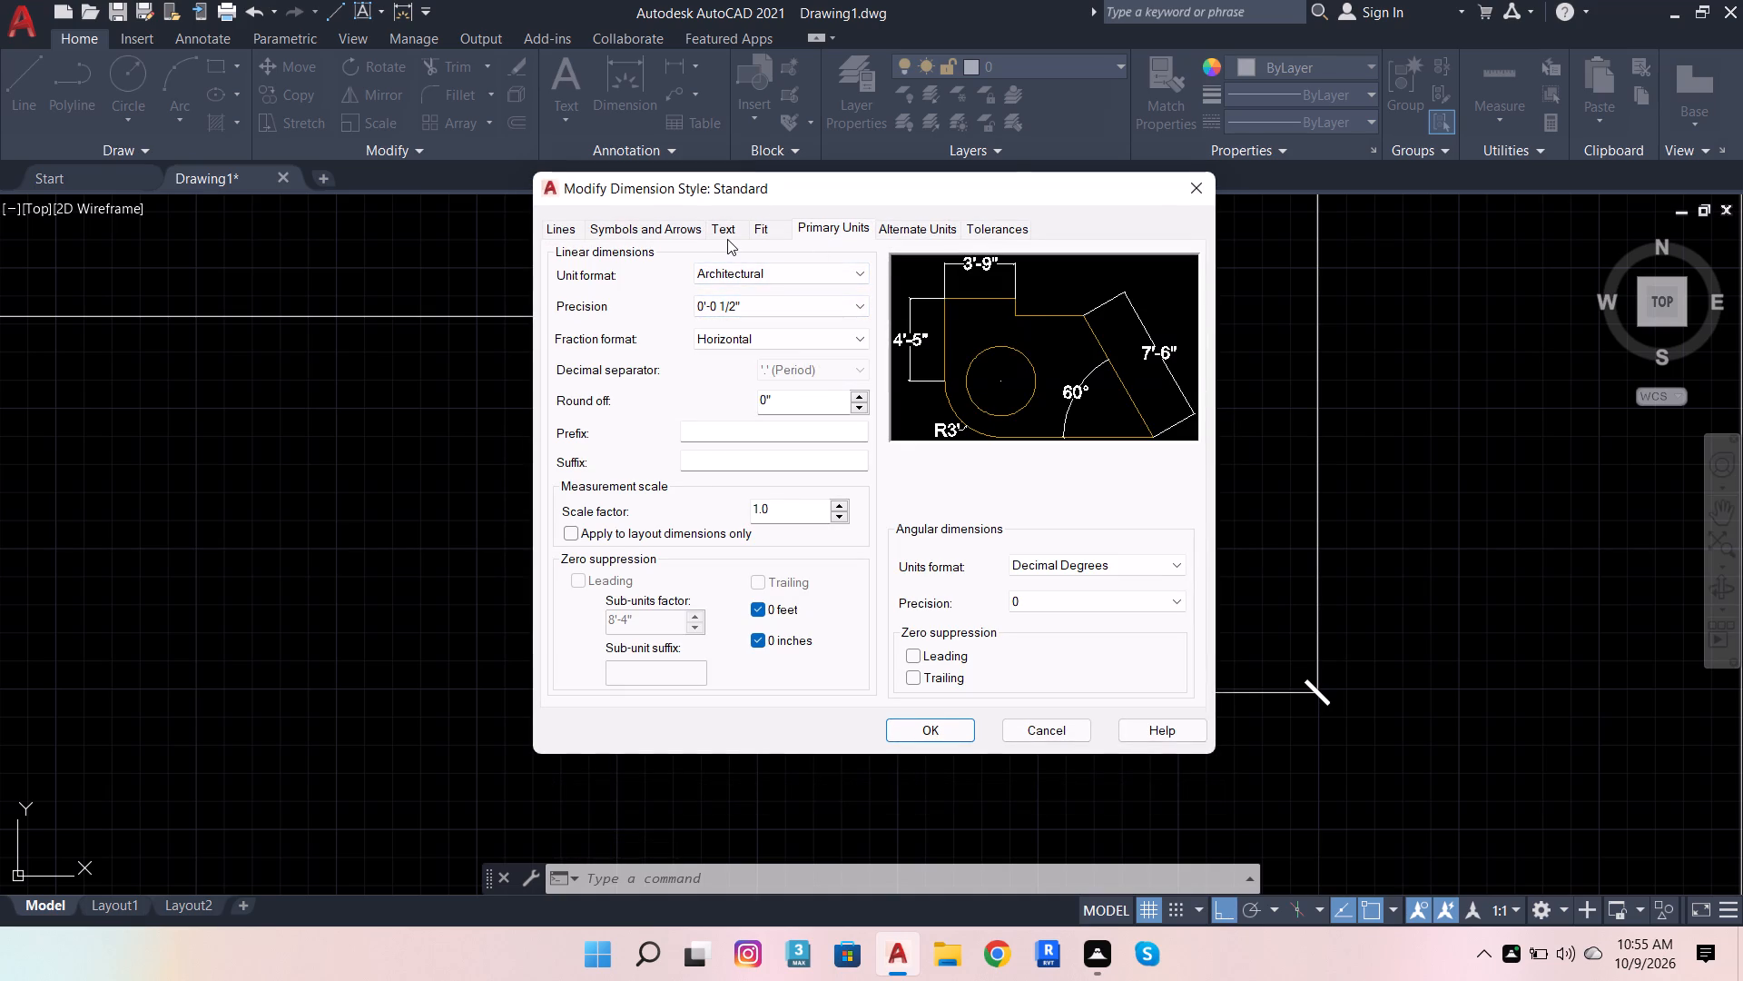
click(730, 233)
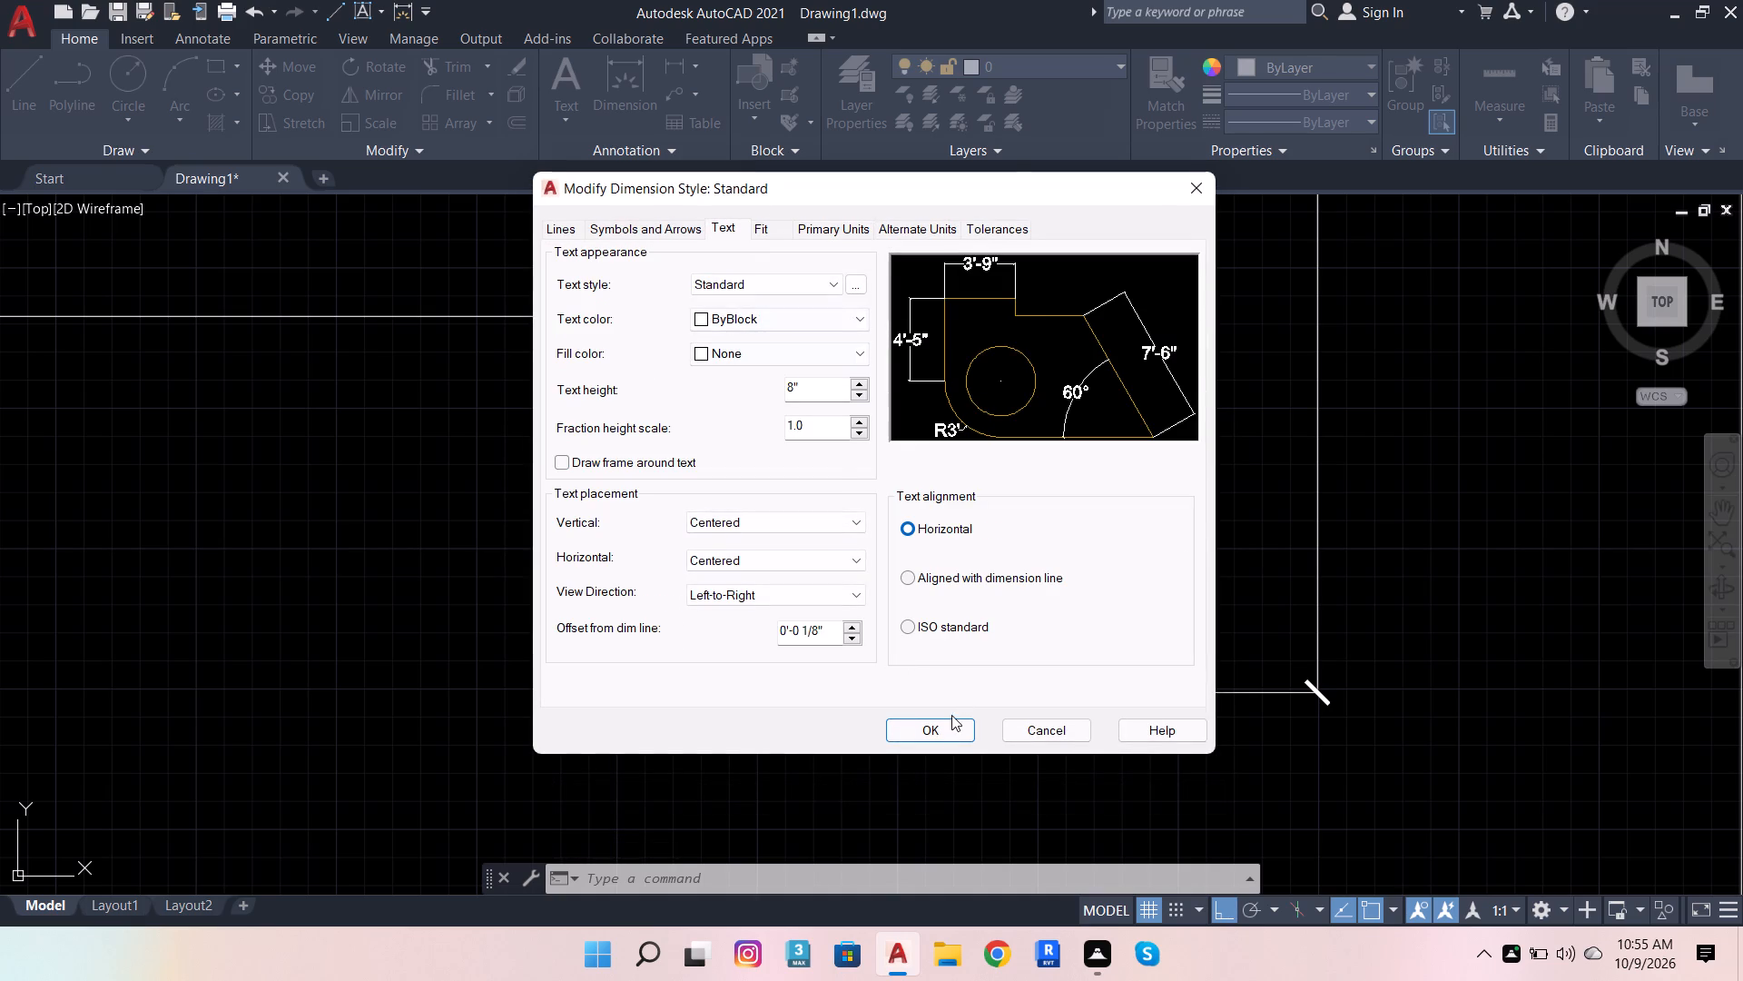
click(945, 729)
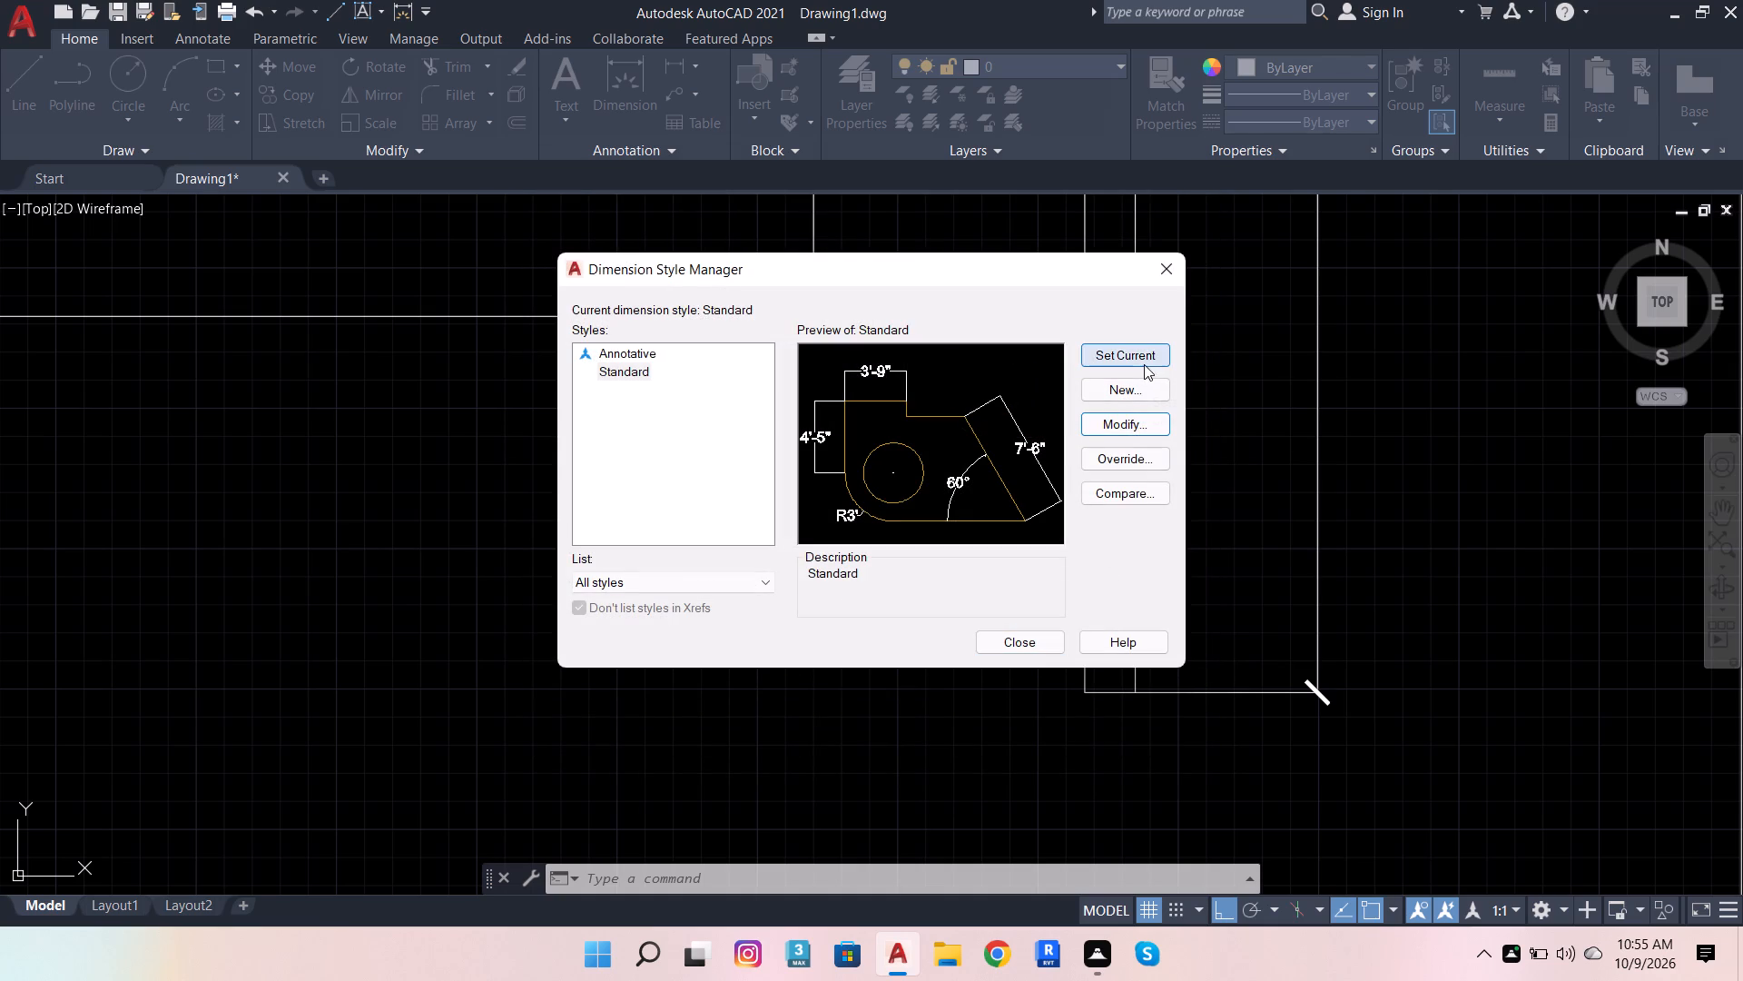
click(1147, 356)
click(1034, 639)
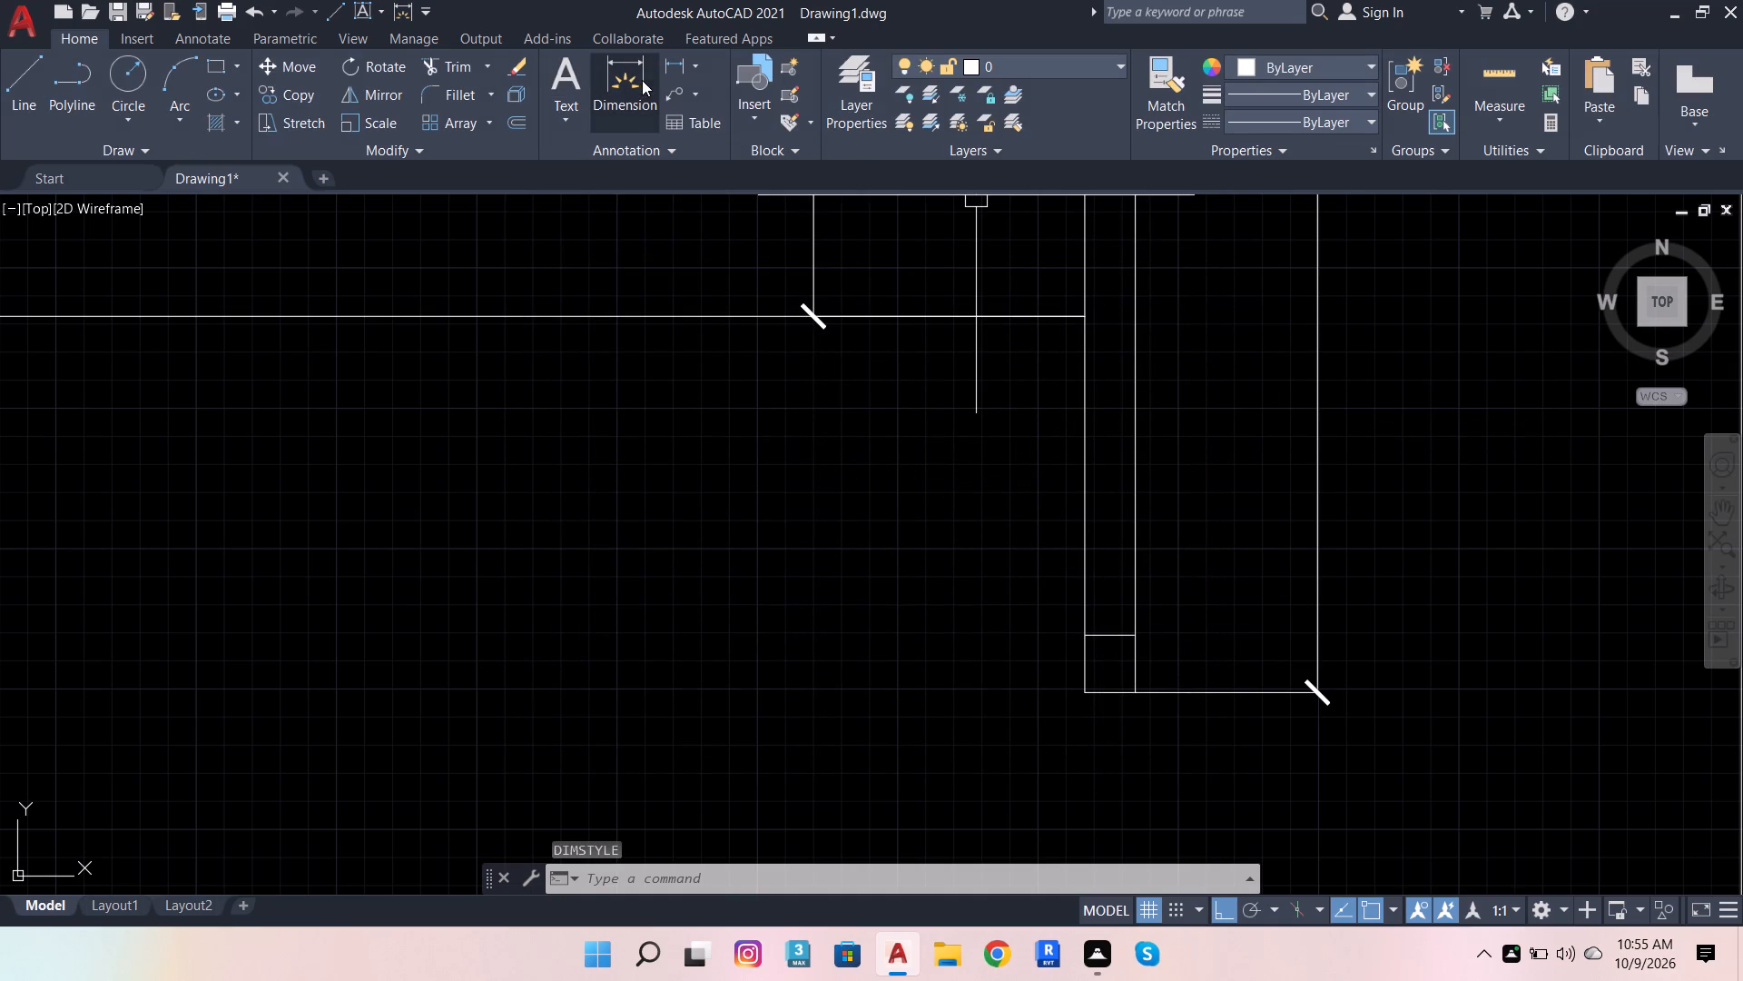
Dimension the vertical partition's thickness horizontally between the corners of its lower end, placing the dimension above the offset line.
click(642, 80)
click(633, 94)
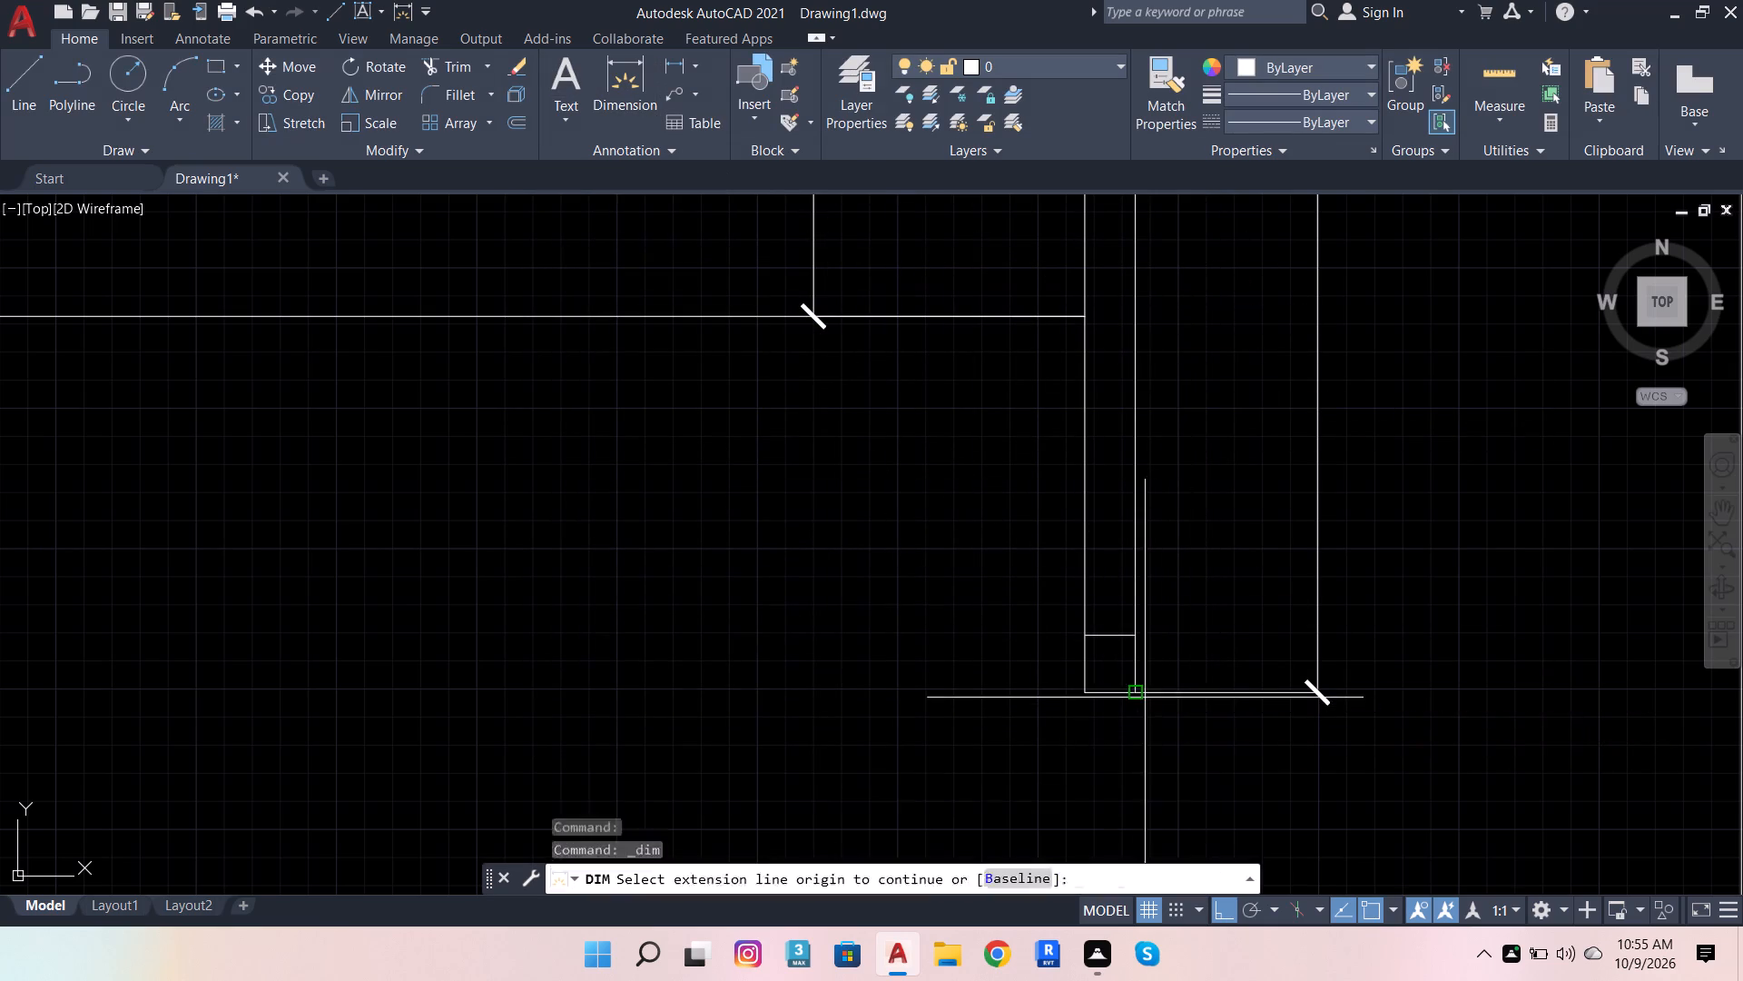
click(1136, 694)
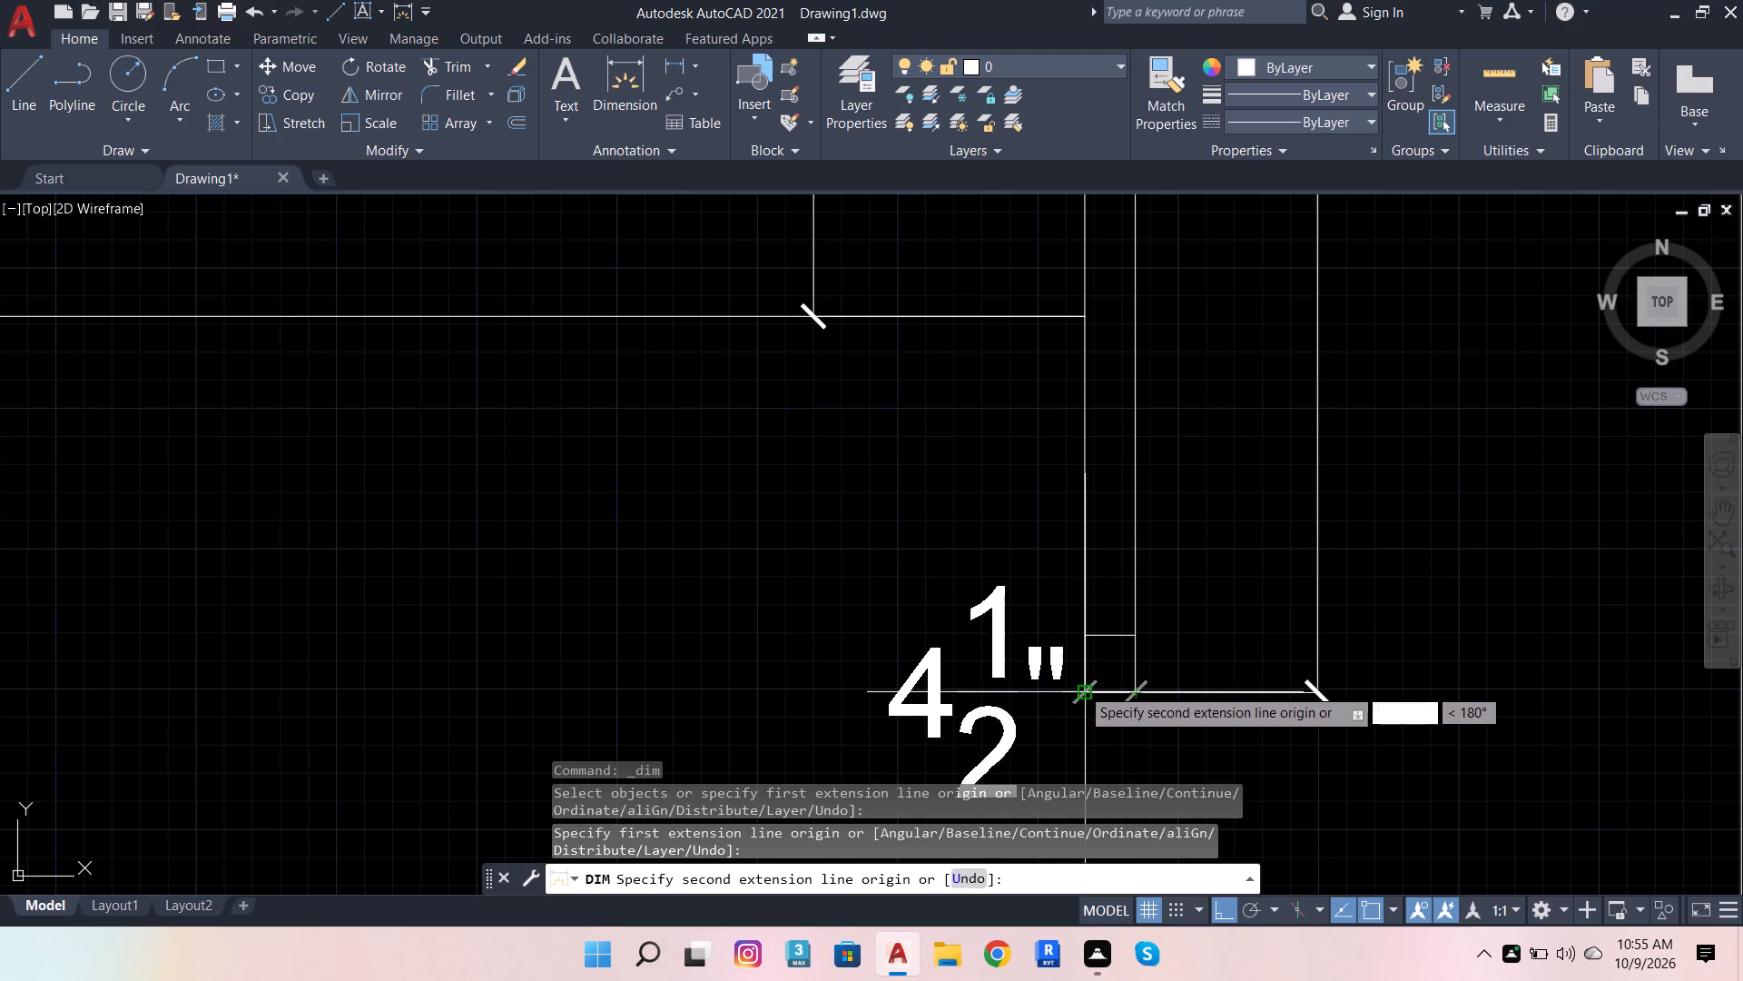
click(1085, 689)
click(1031, 471)
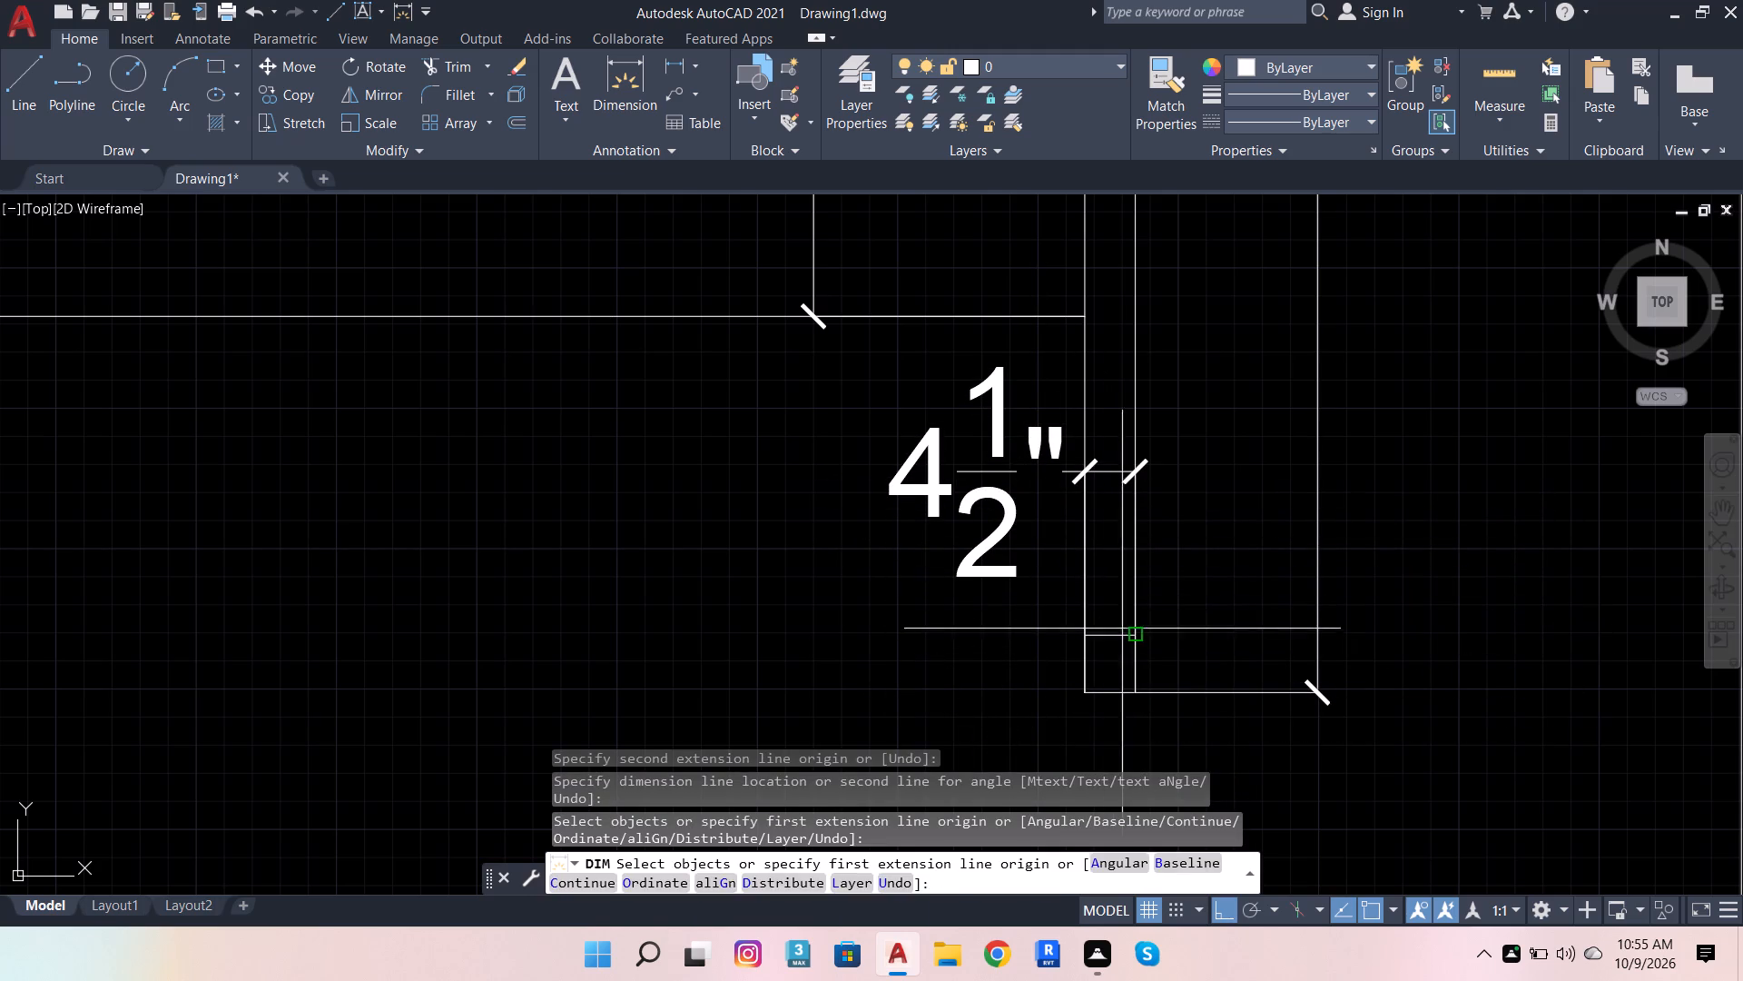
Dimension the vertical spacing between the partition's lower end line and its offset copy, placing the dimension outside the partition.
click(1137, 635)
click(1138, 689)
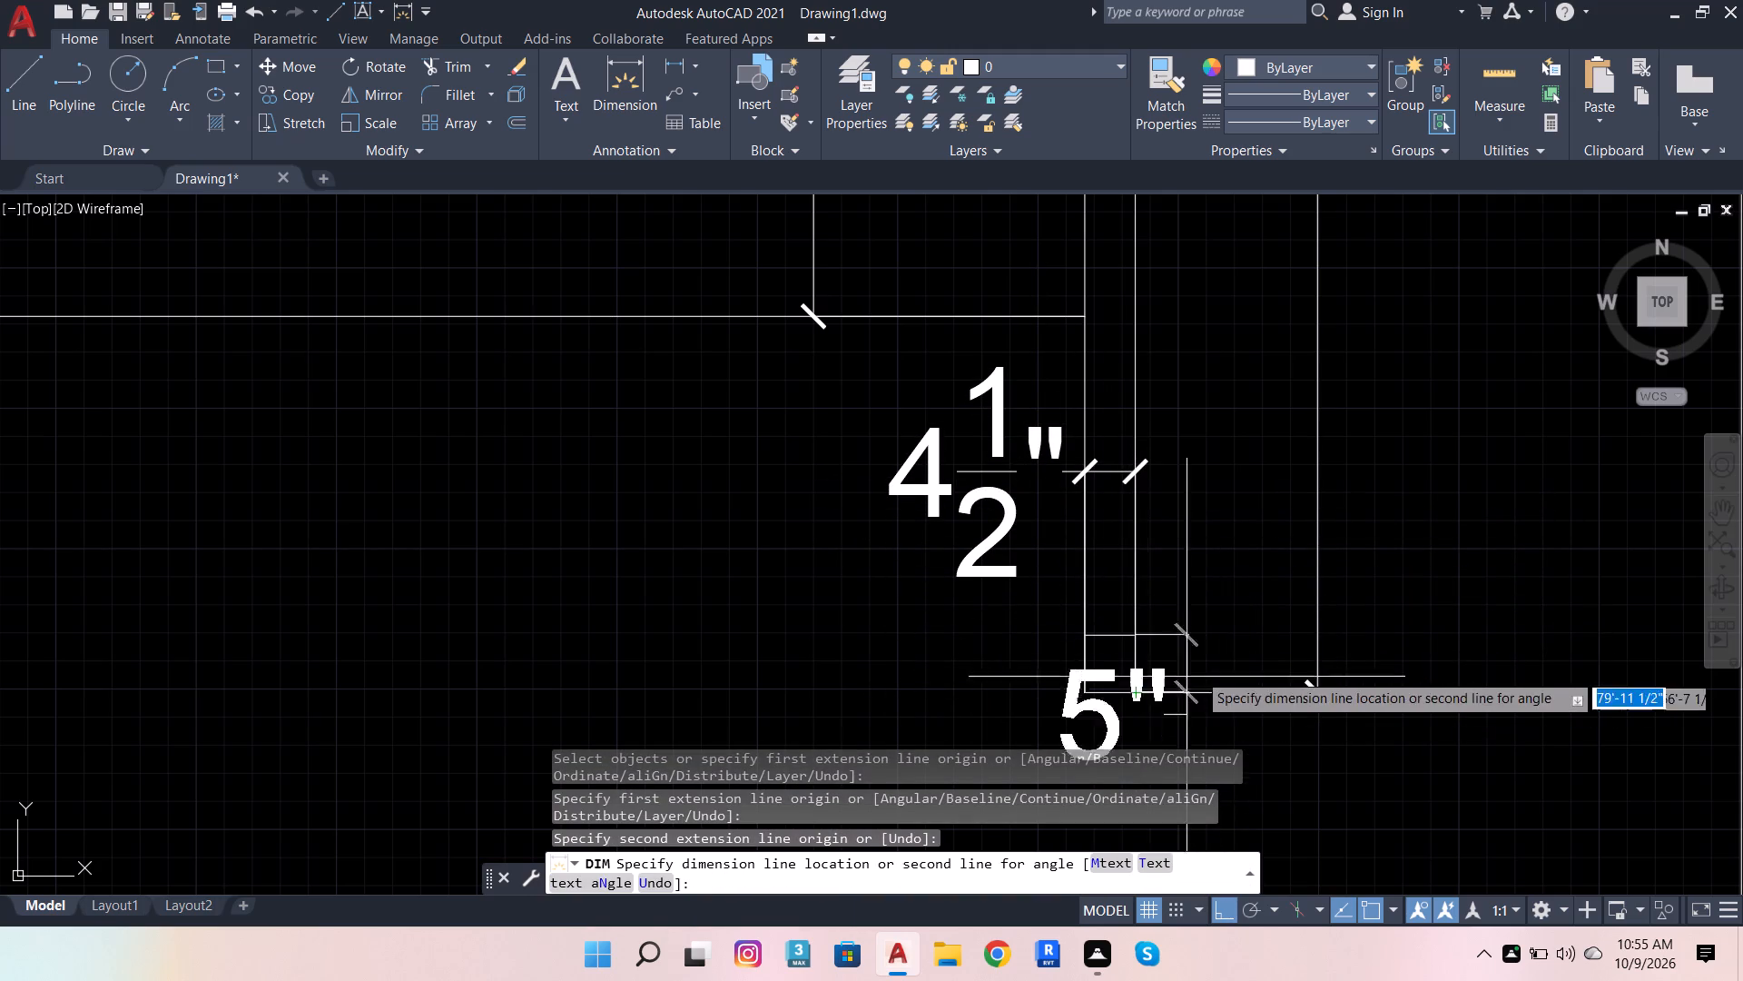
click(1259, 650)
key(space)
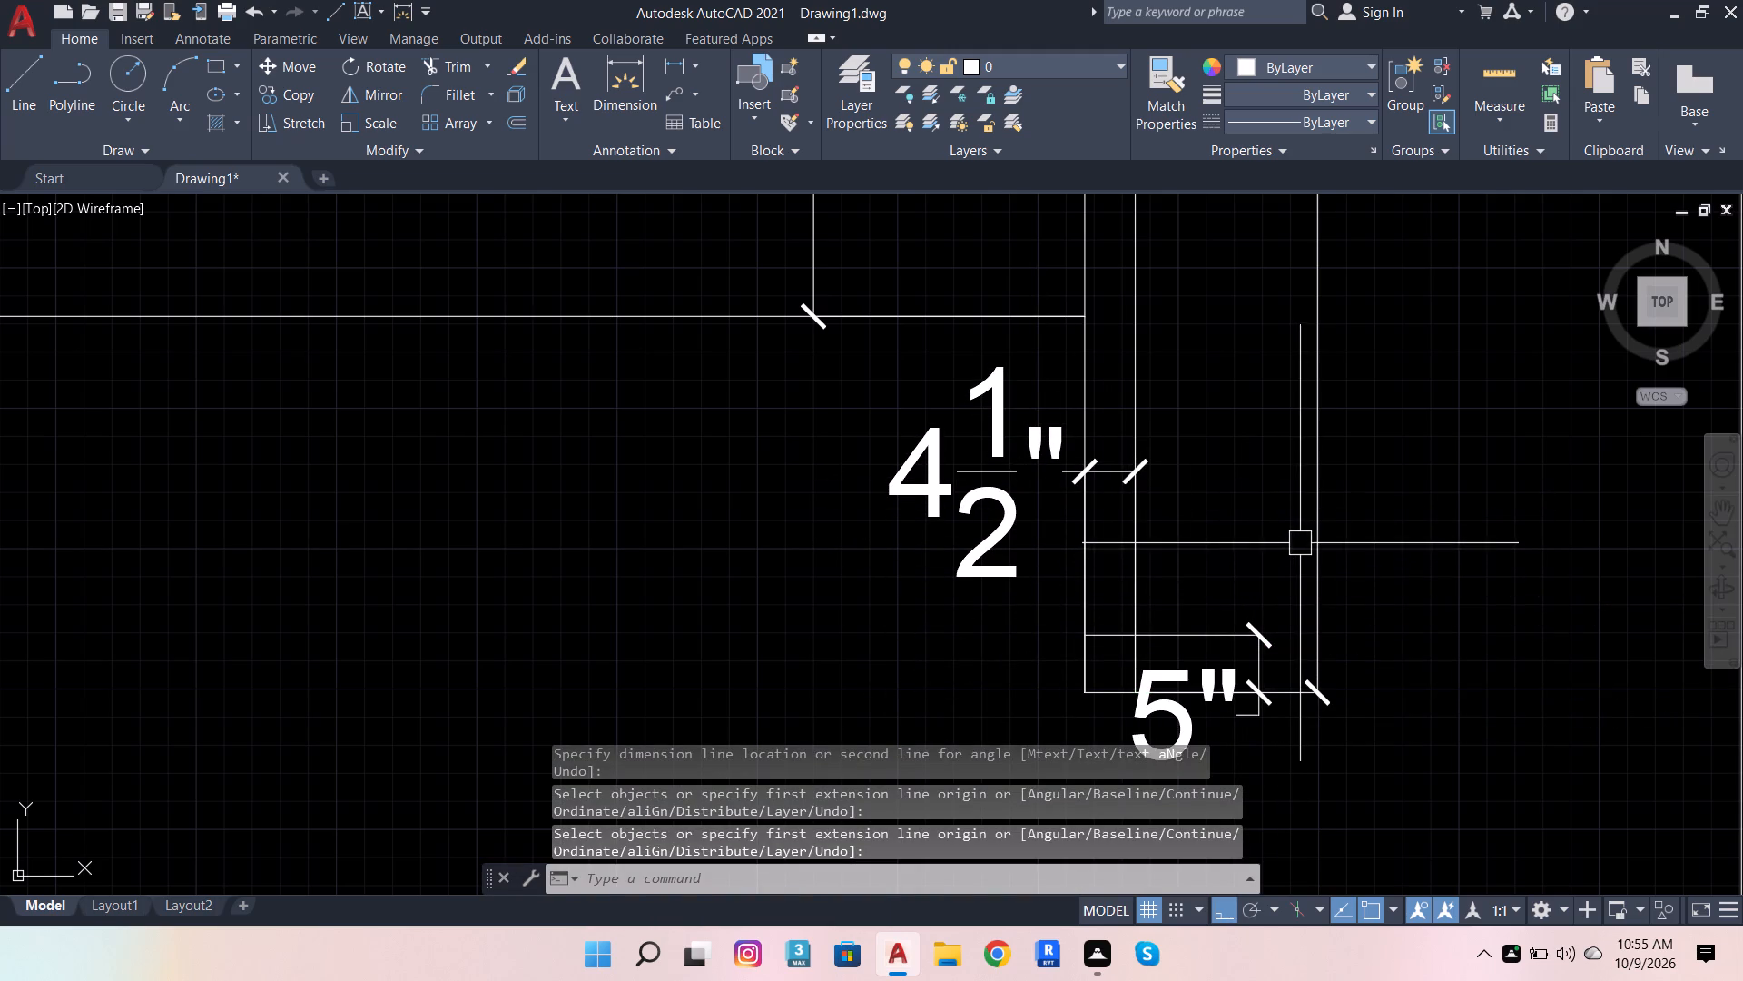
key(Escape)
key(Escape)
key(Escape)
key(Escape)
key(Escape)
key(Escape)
Delete the 5" and 4 1/2" dimensions and the offset line at the vertical partition's lower end.
click(1180, 736)
click(1020, 461)
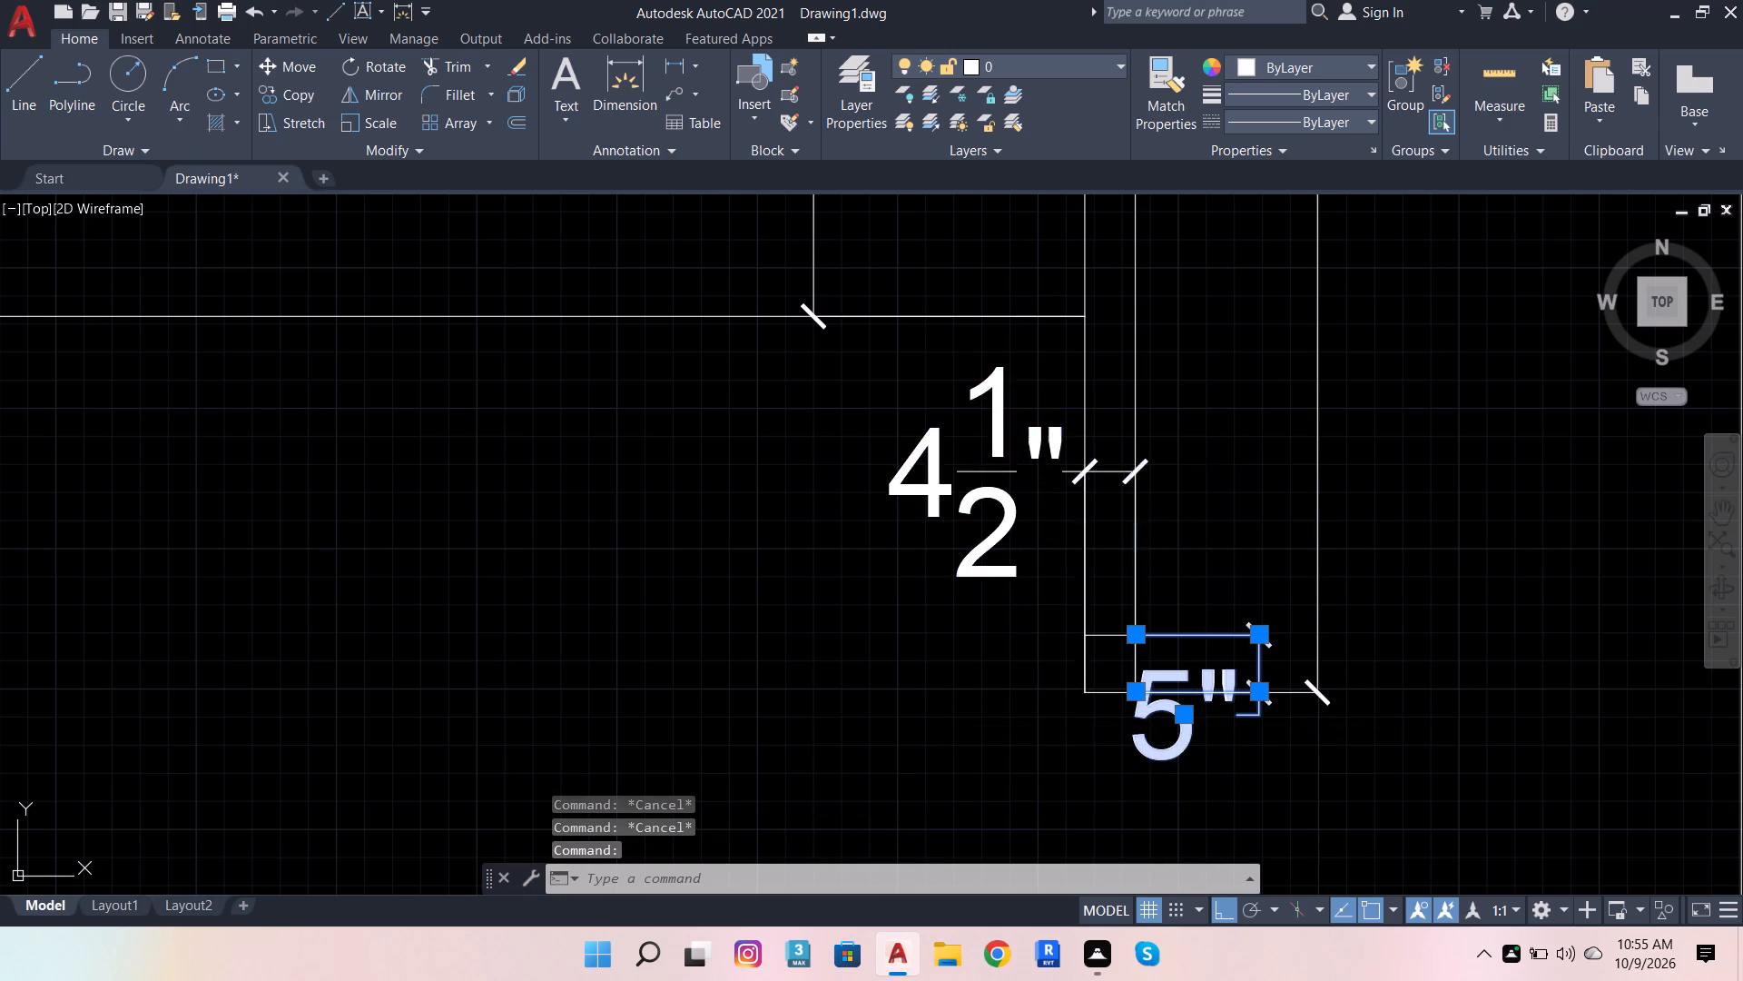
key(Delete)
click(1119, 648)
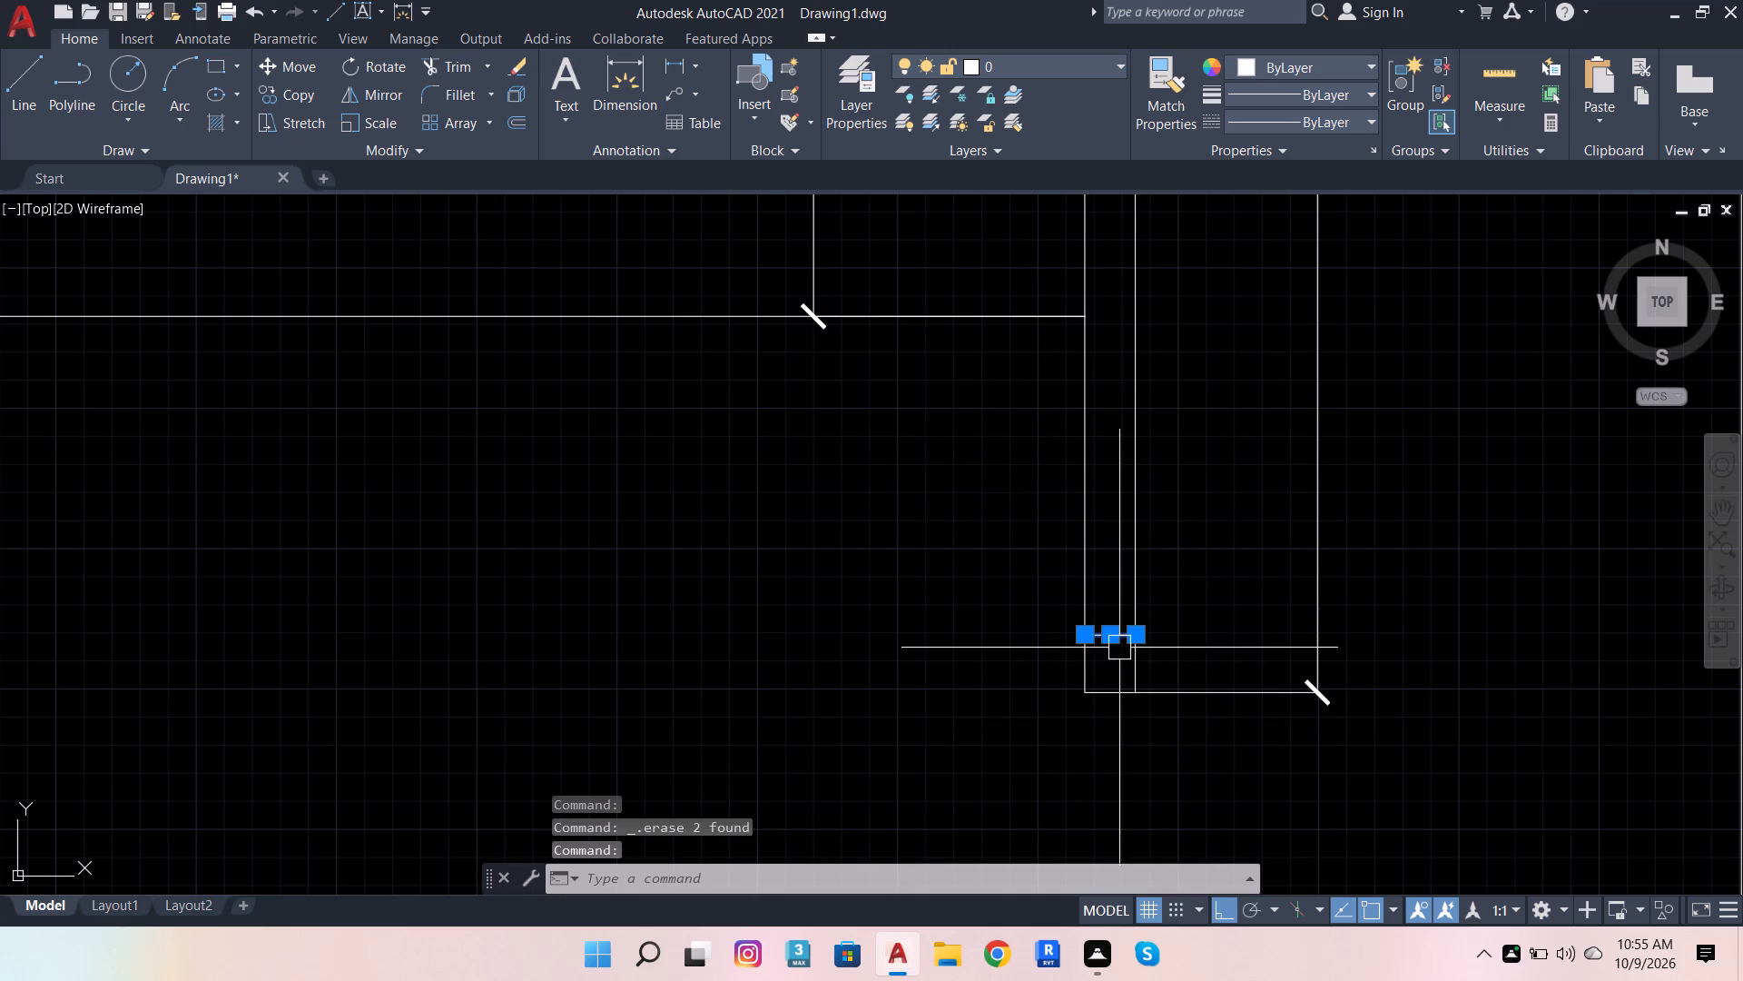
key(Delete)
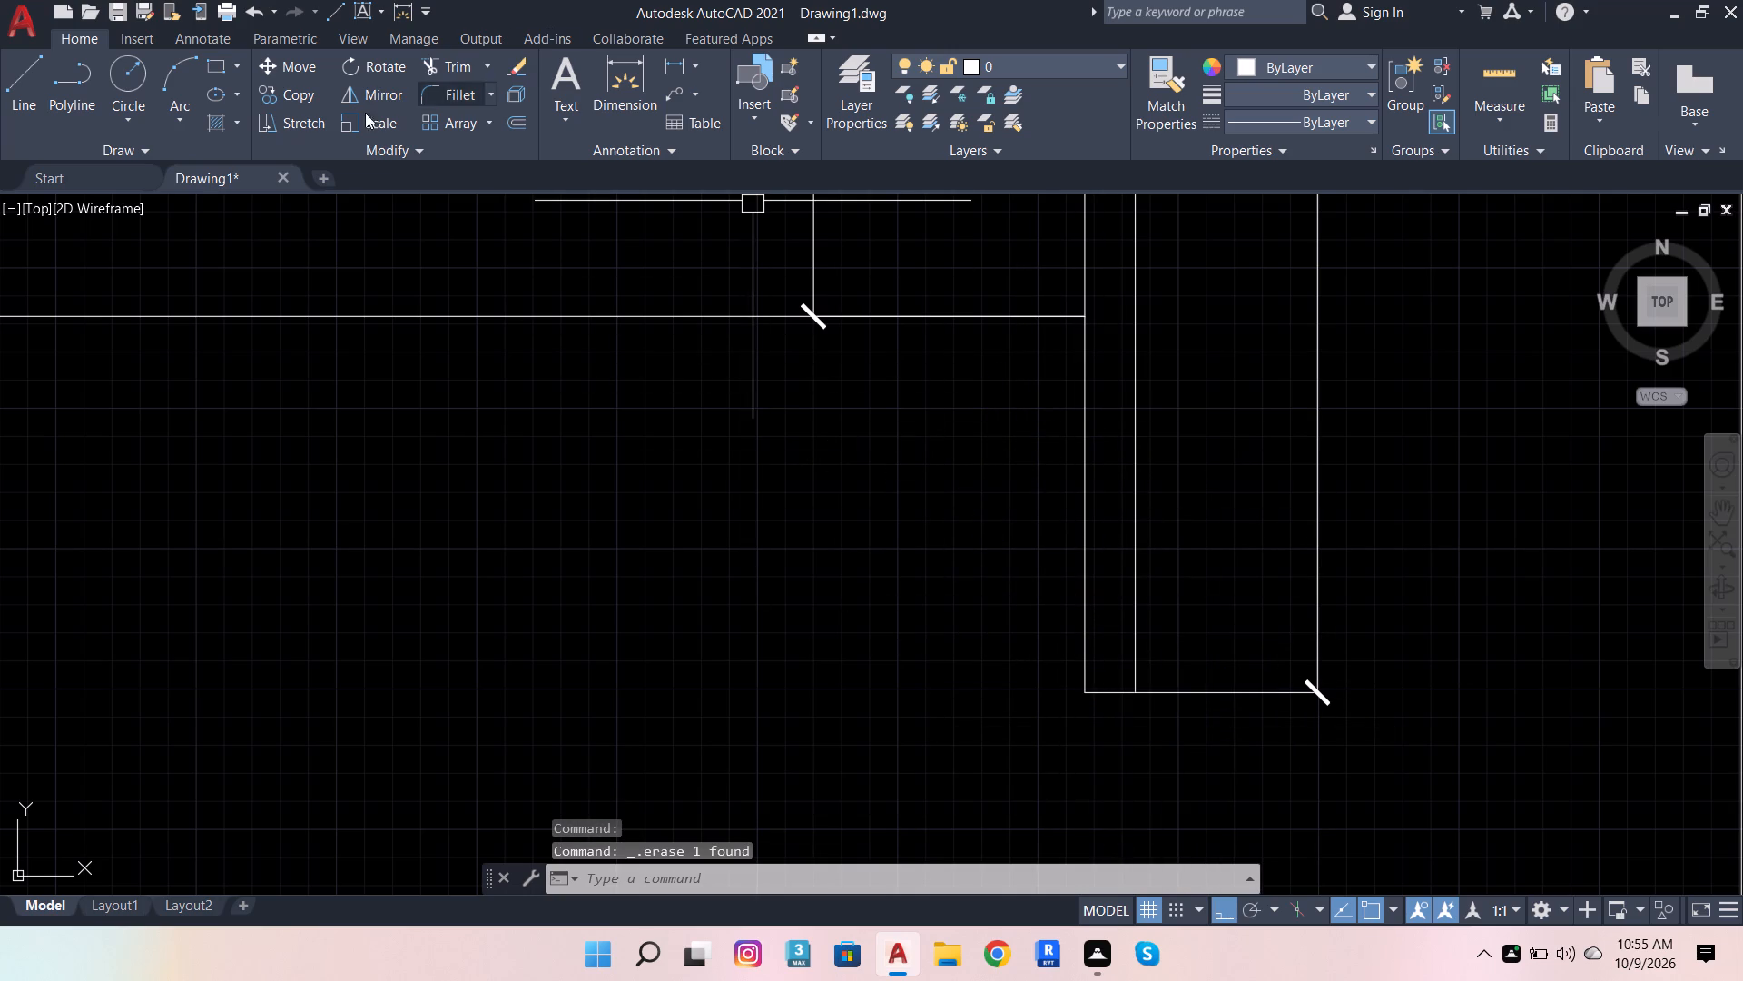
Offset the vertical partition's lower end line 4.5" upward inside the partition.
drag(290, 113, 300, 117)
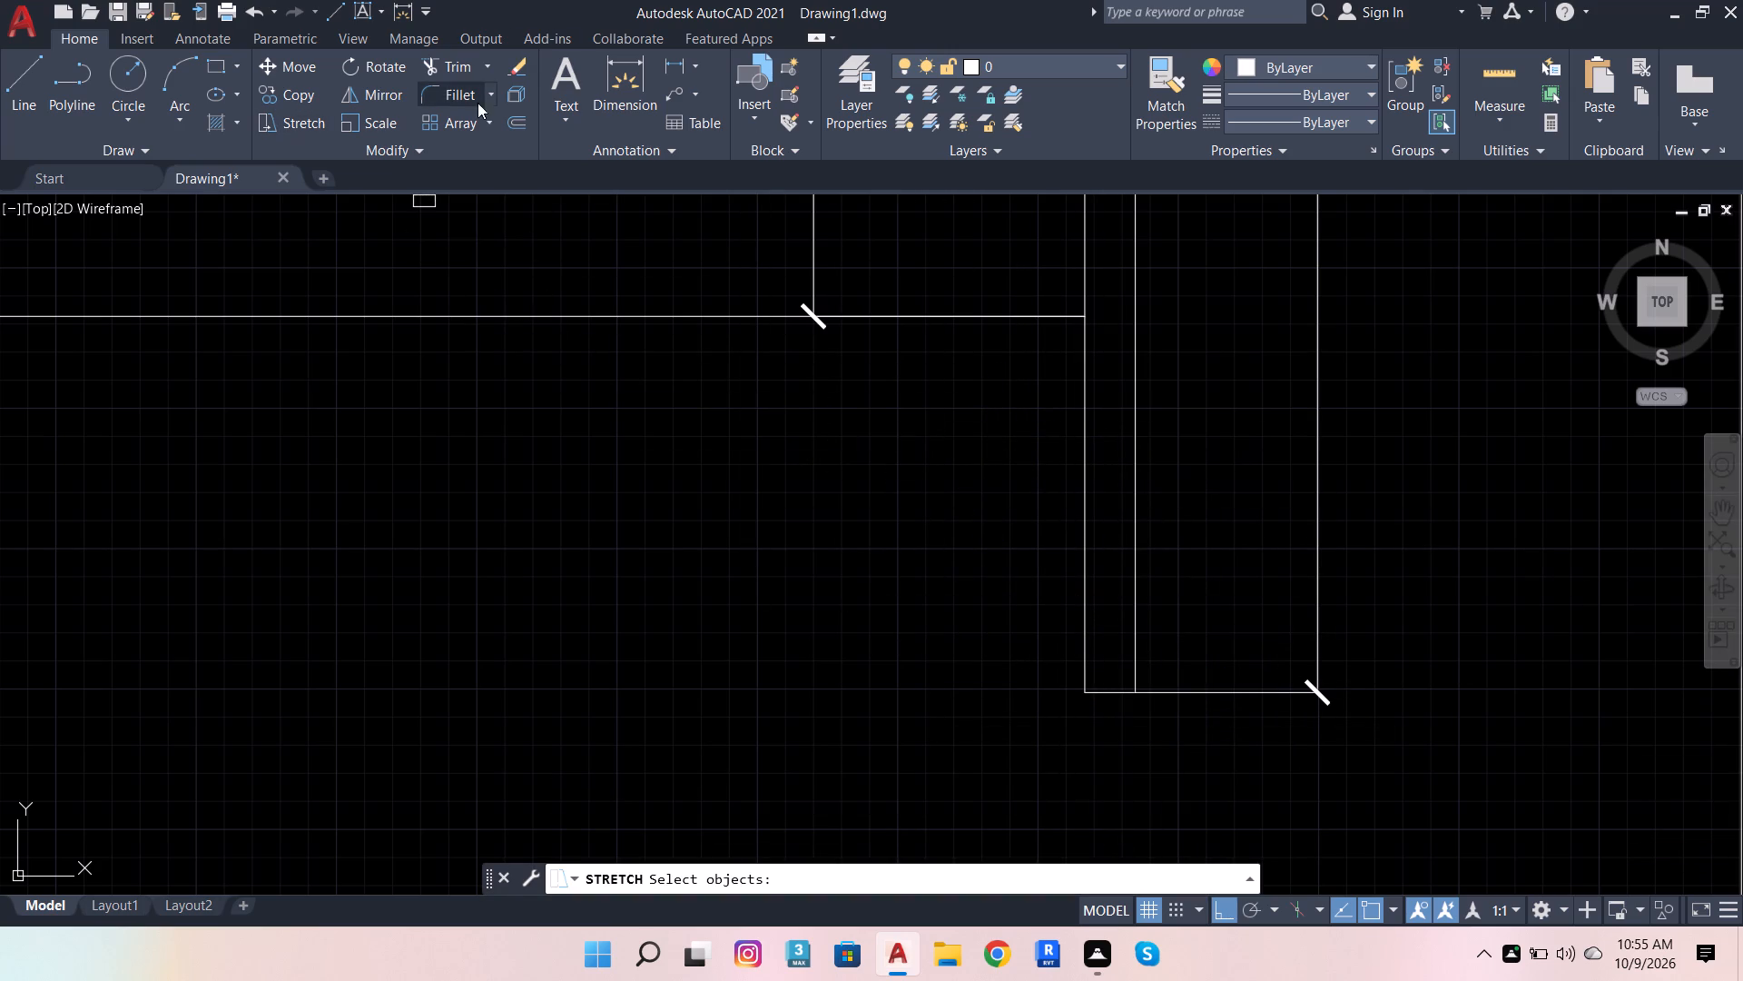
click(511, 125)
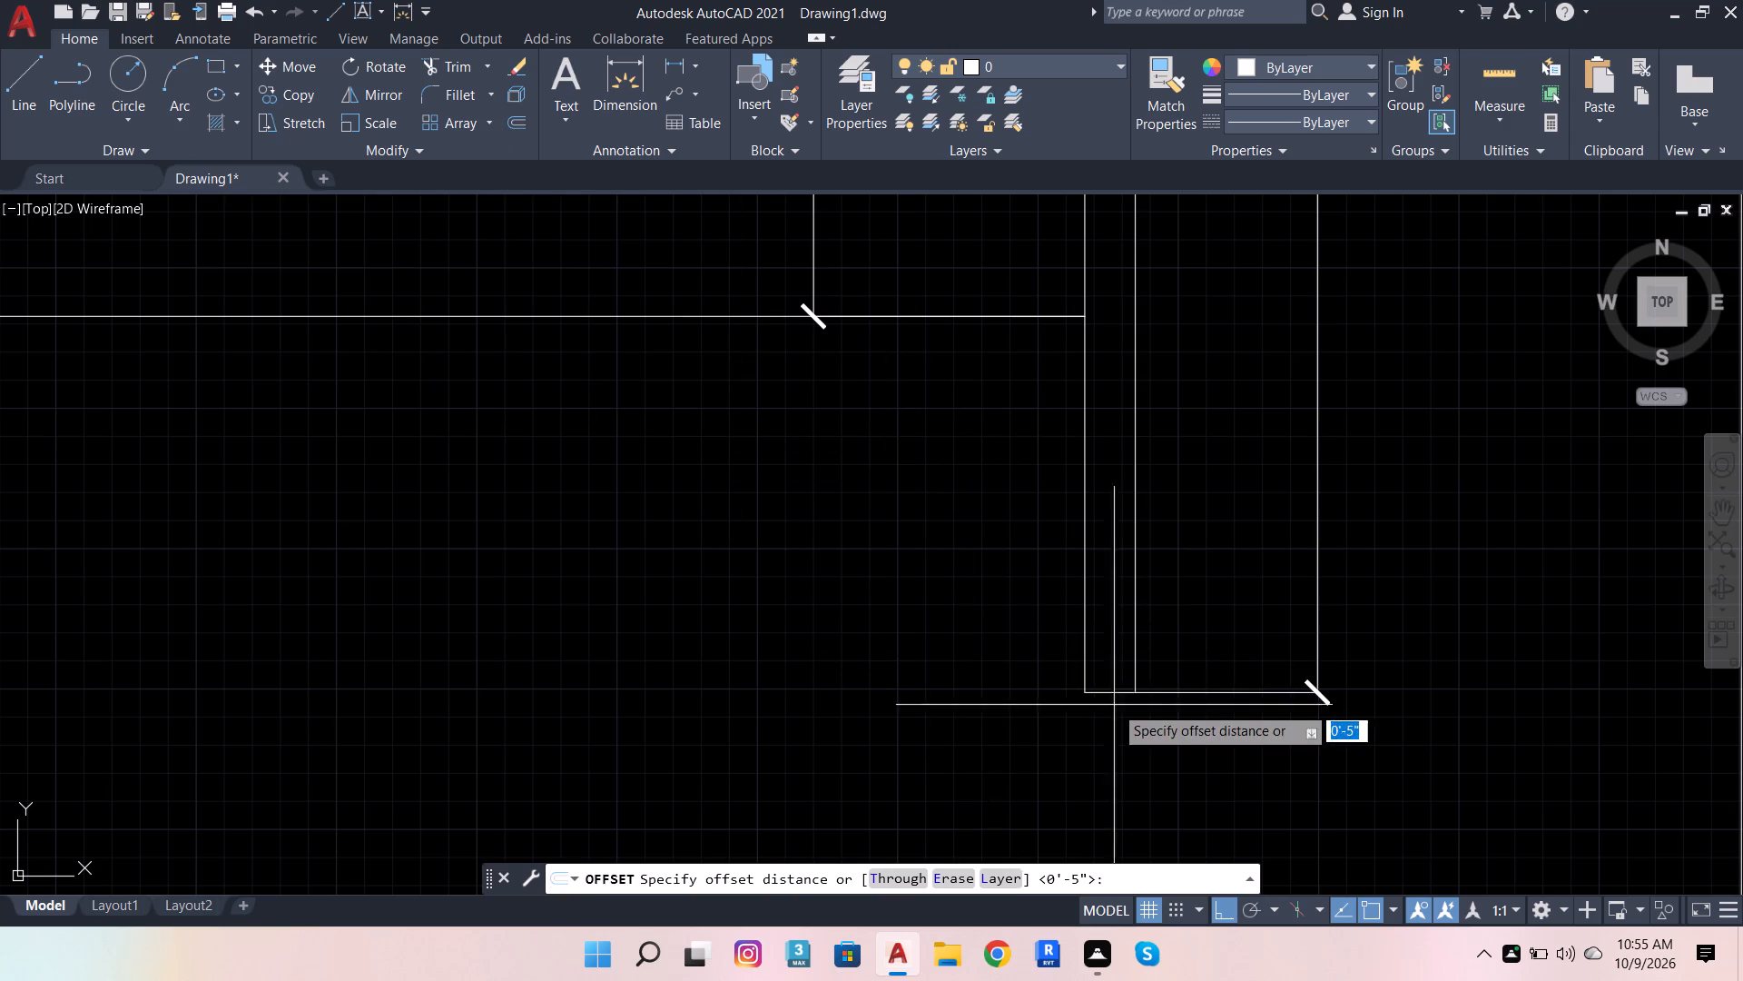
click(1131, 693)
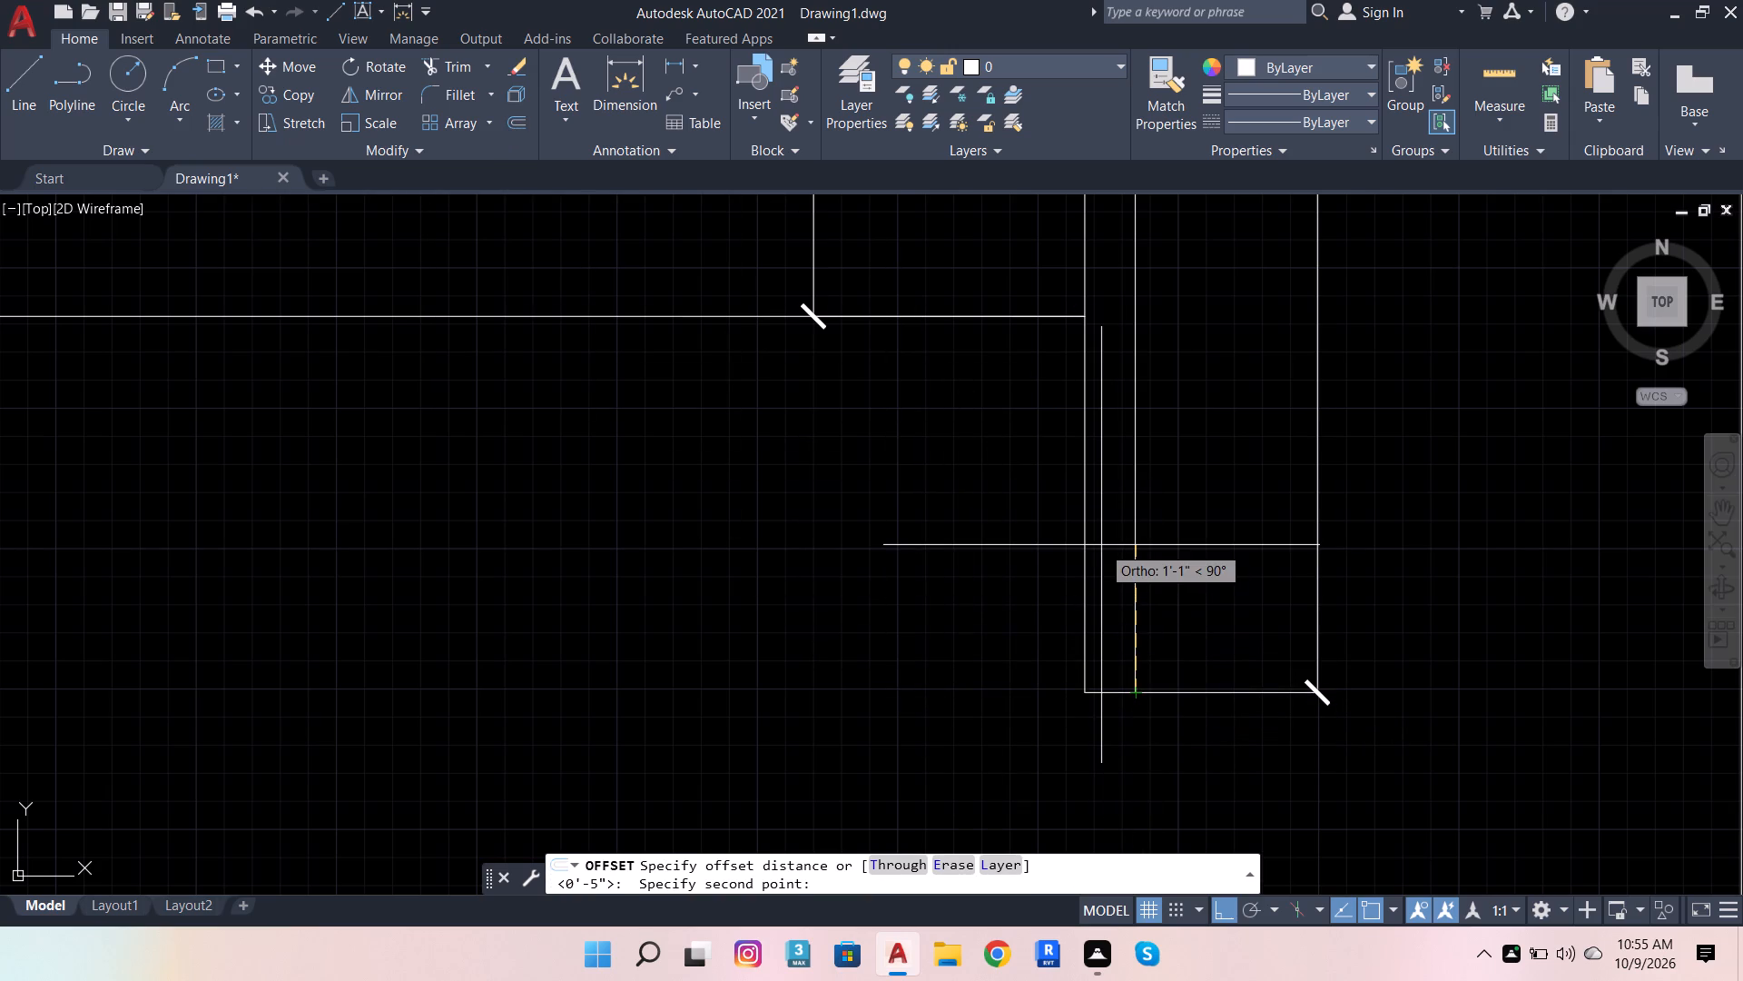
text(4.5)
key(Return)
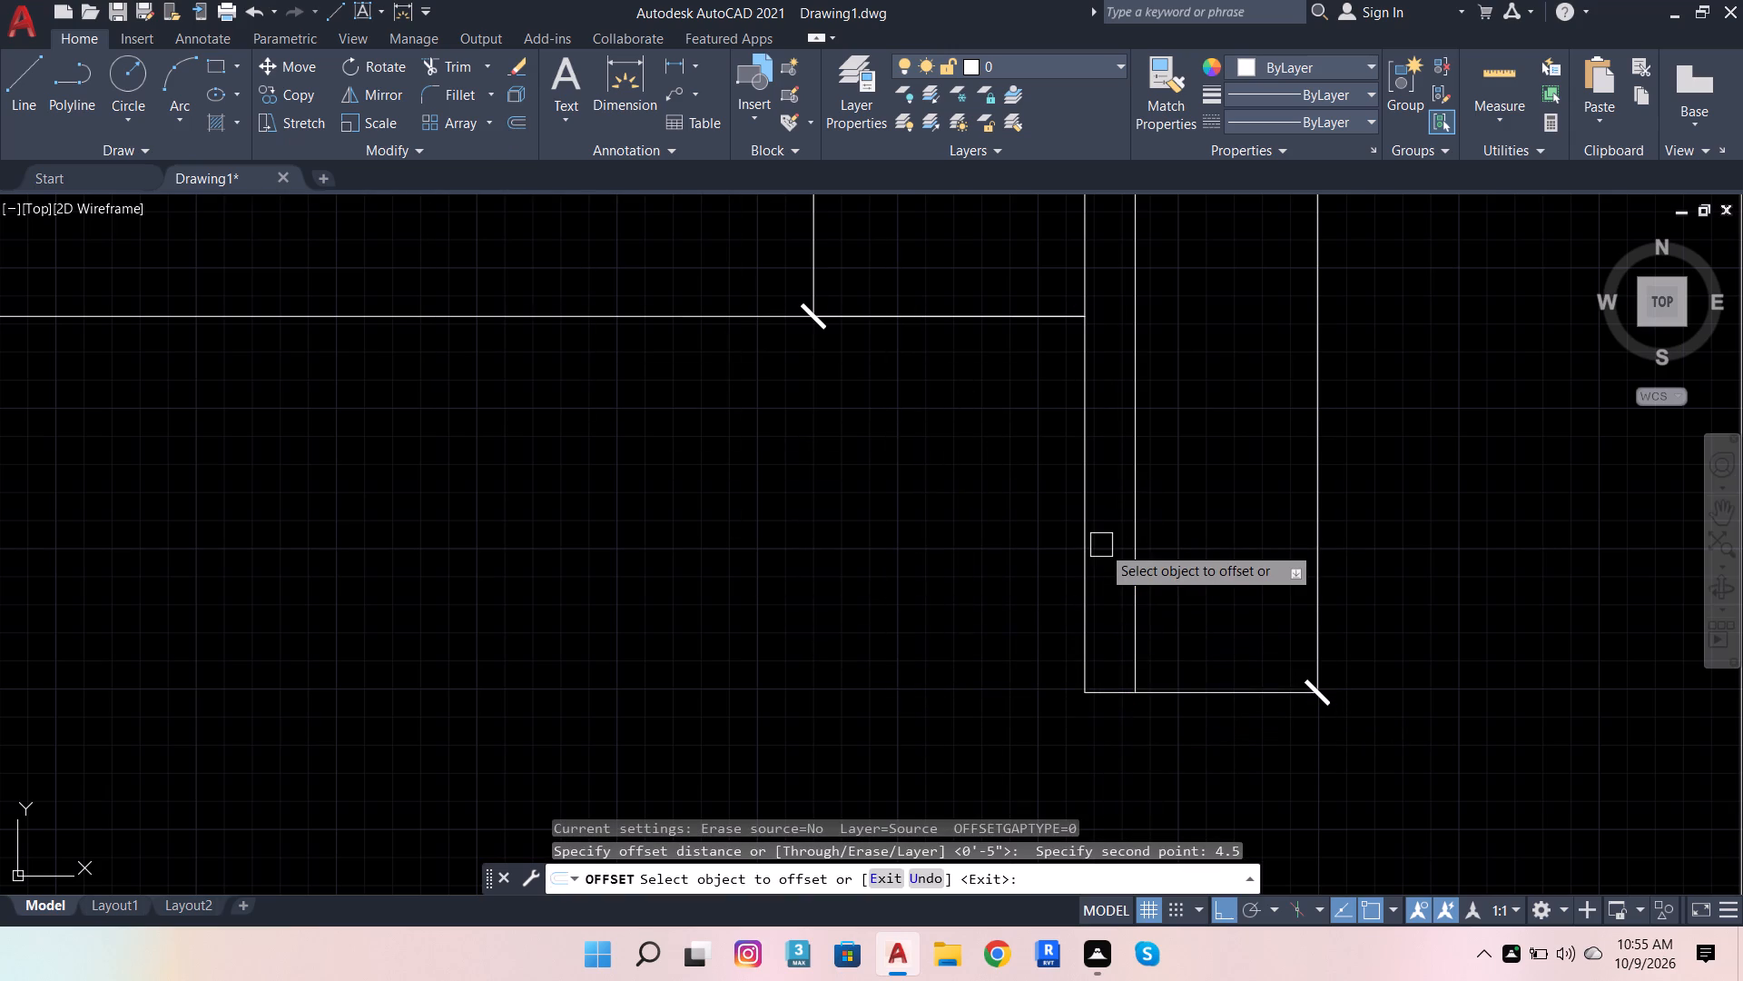
scroll(1109, 692, up, 3)
click(1109, 695)
click(1067, 591)
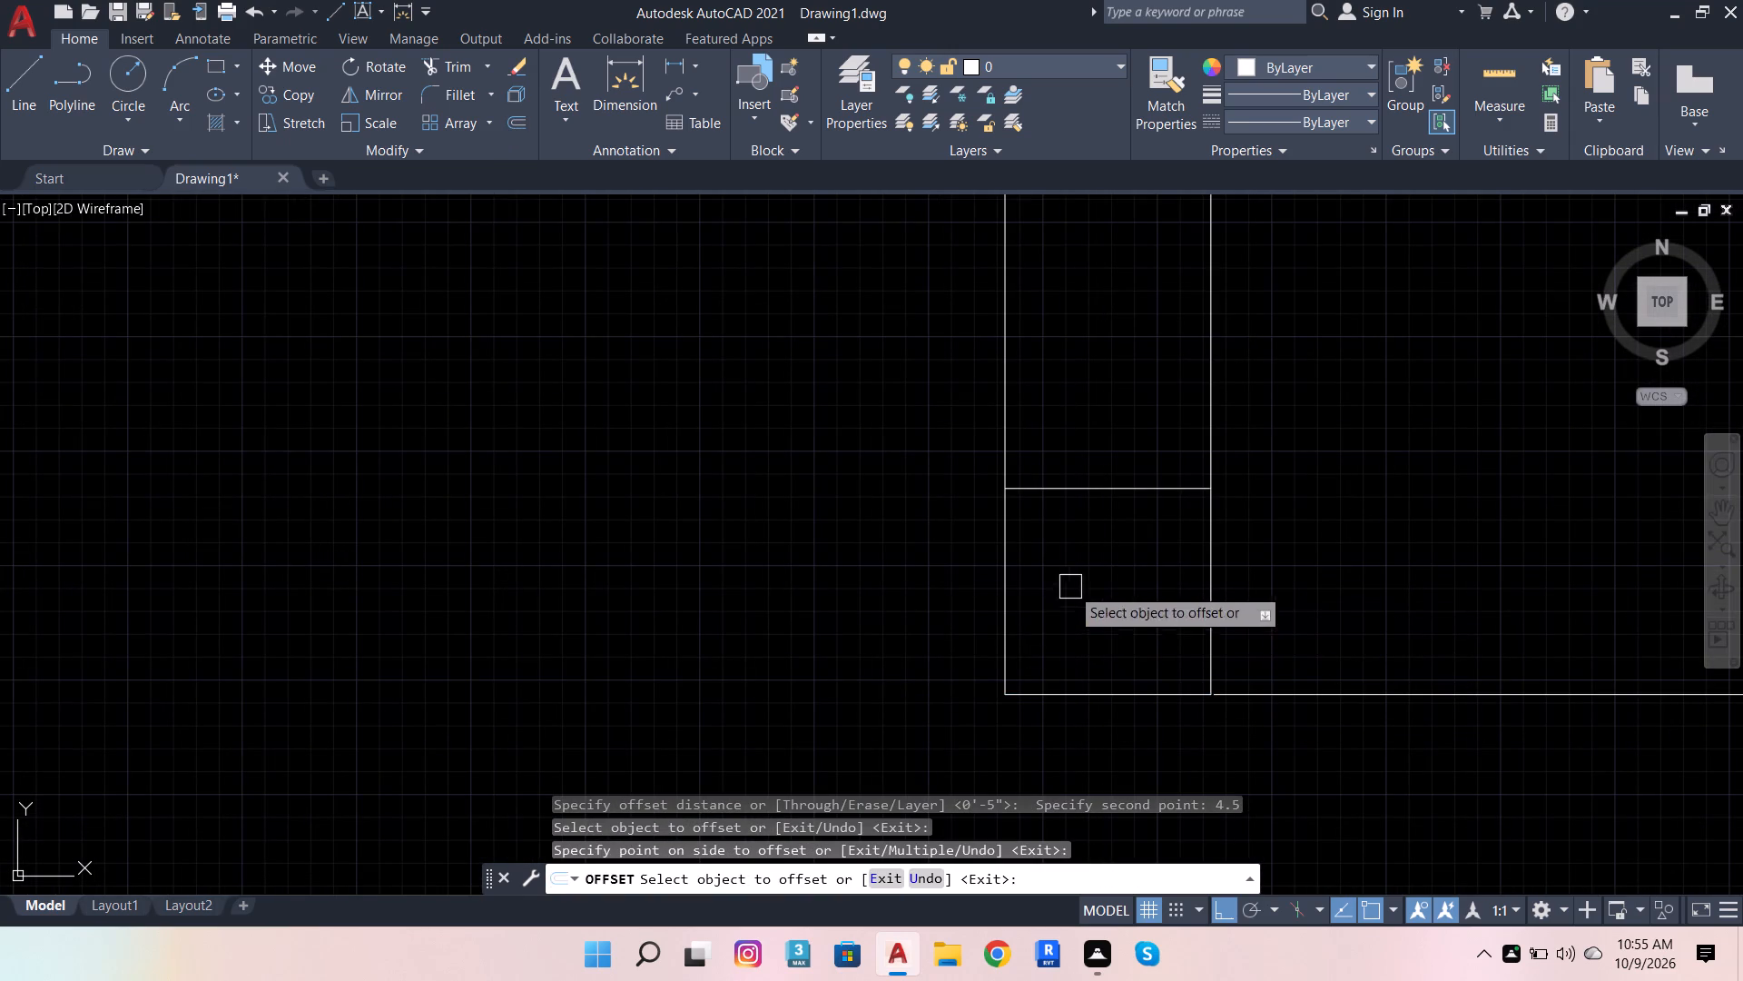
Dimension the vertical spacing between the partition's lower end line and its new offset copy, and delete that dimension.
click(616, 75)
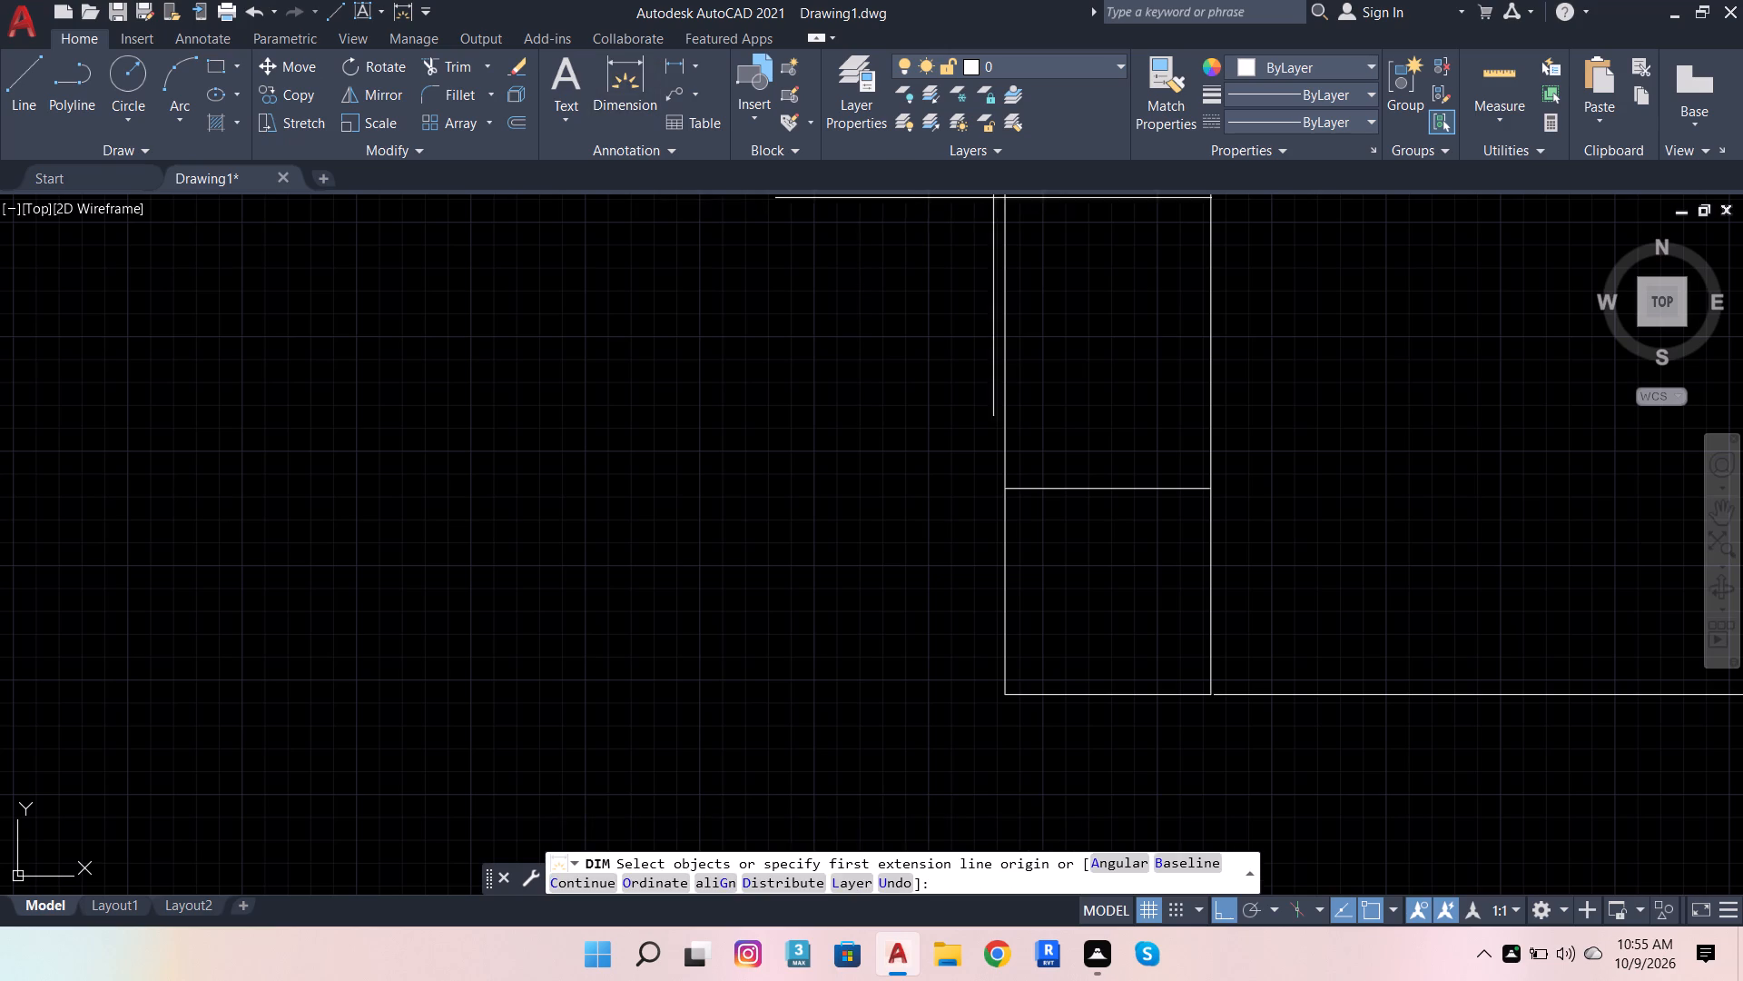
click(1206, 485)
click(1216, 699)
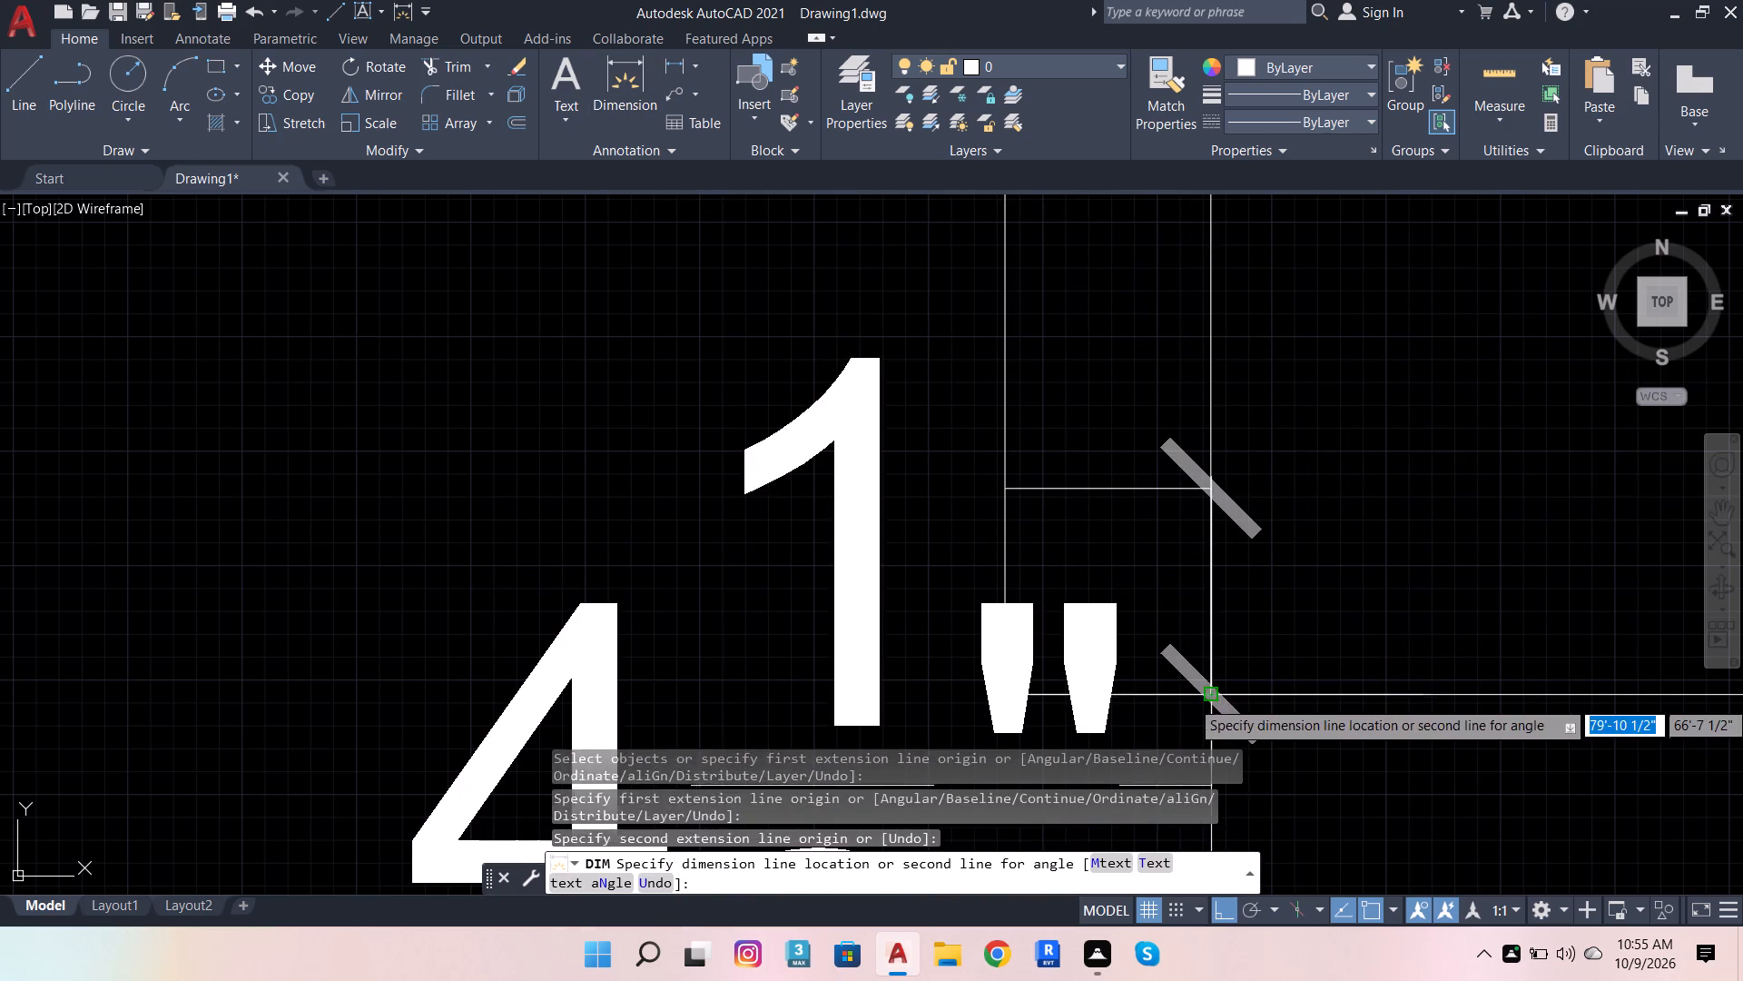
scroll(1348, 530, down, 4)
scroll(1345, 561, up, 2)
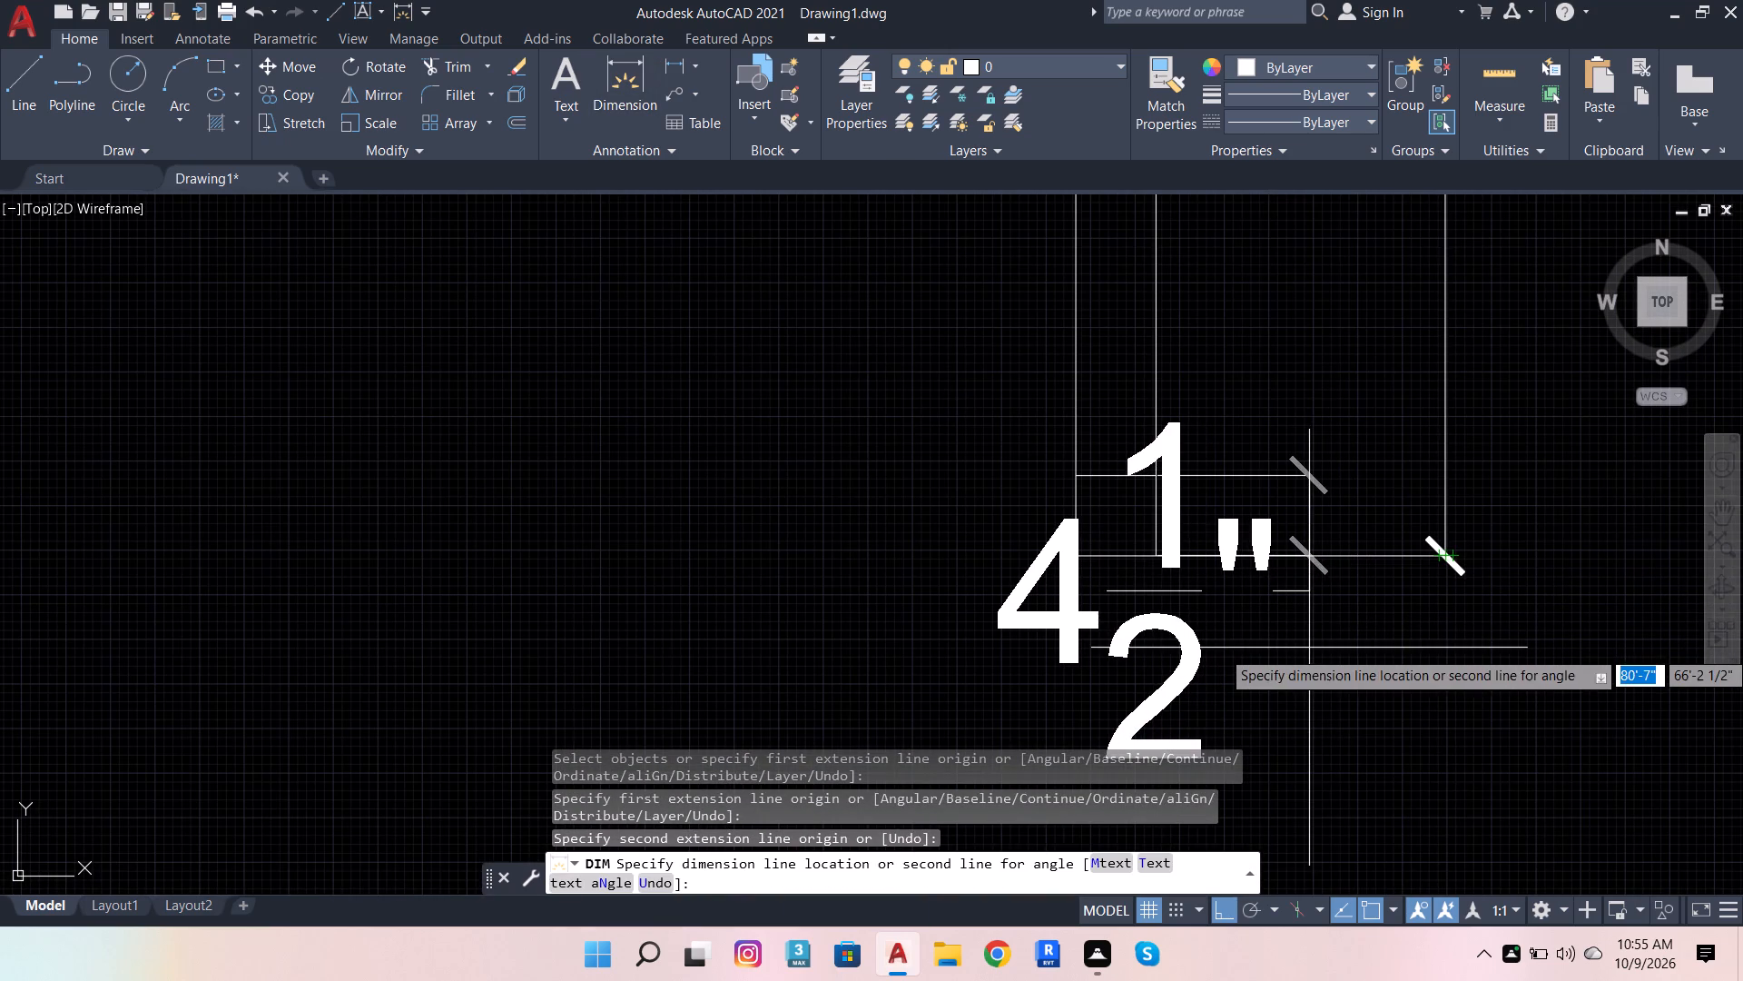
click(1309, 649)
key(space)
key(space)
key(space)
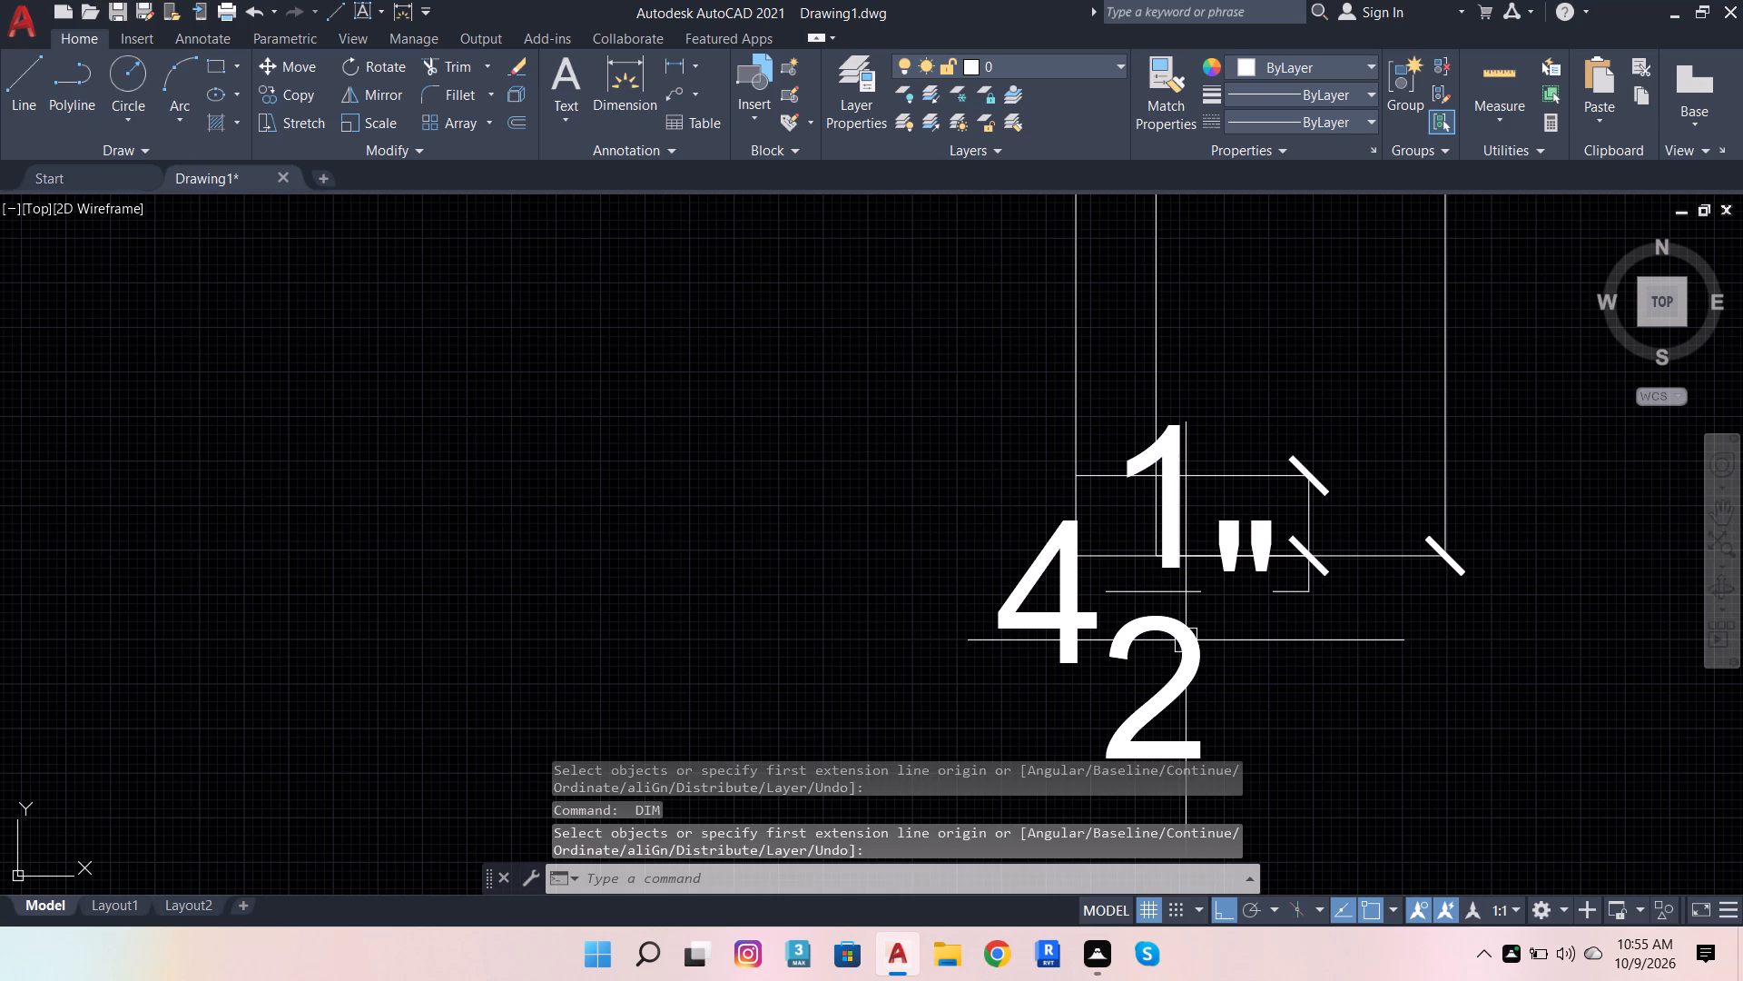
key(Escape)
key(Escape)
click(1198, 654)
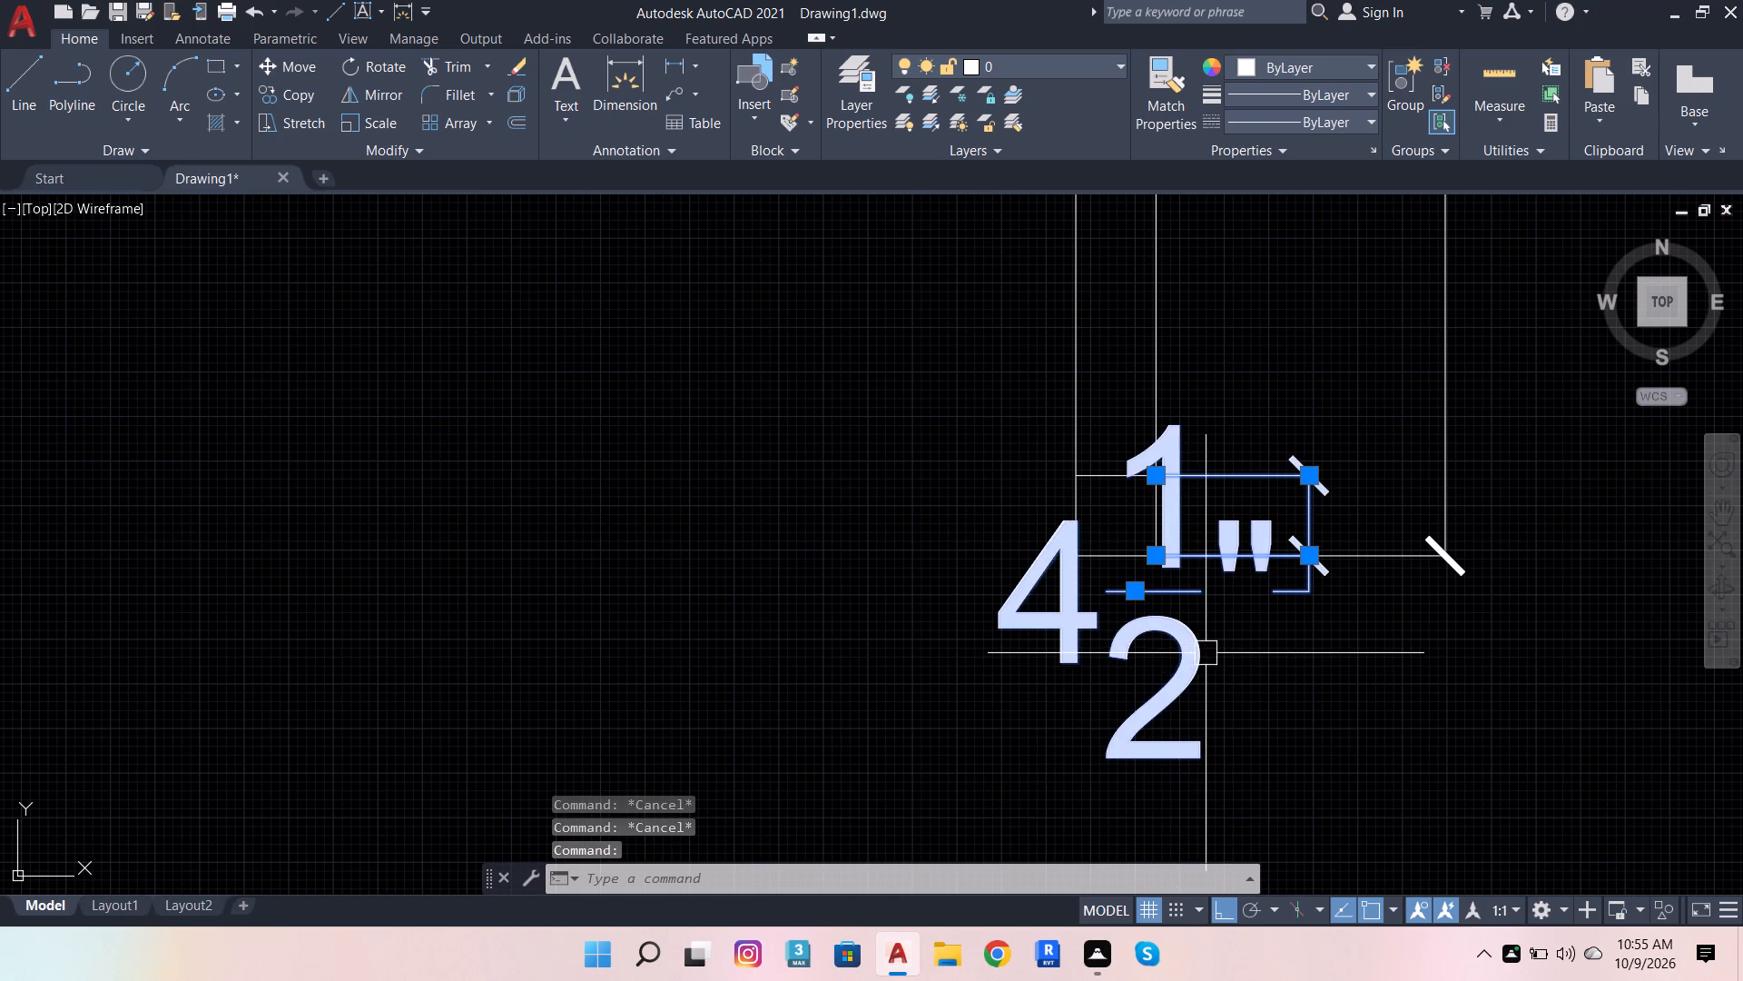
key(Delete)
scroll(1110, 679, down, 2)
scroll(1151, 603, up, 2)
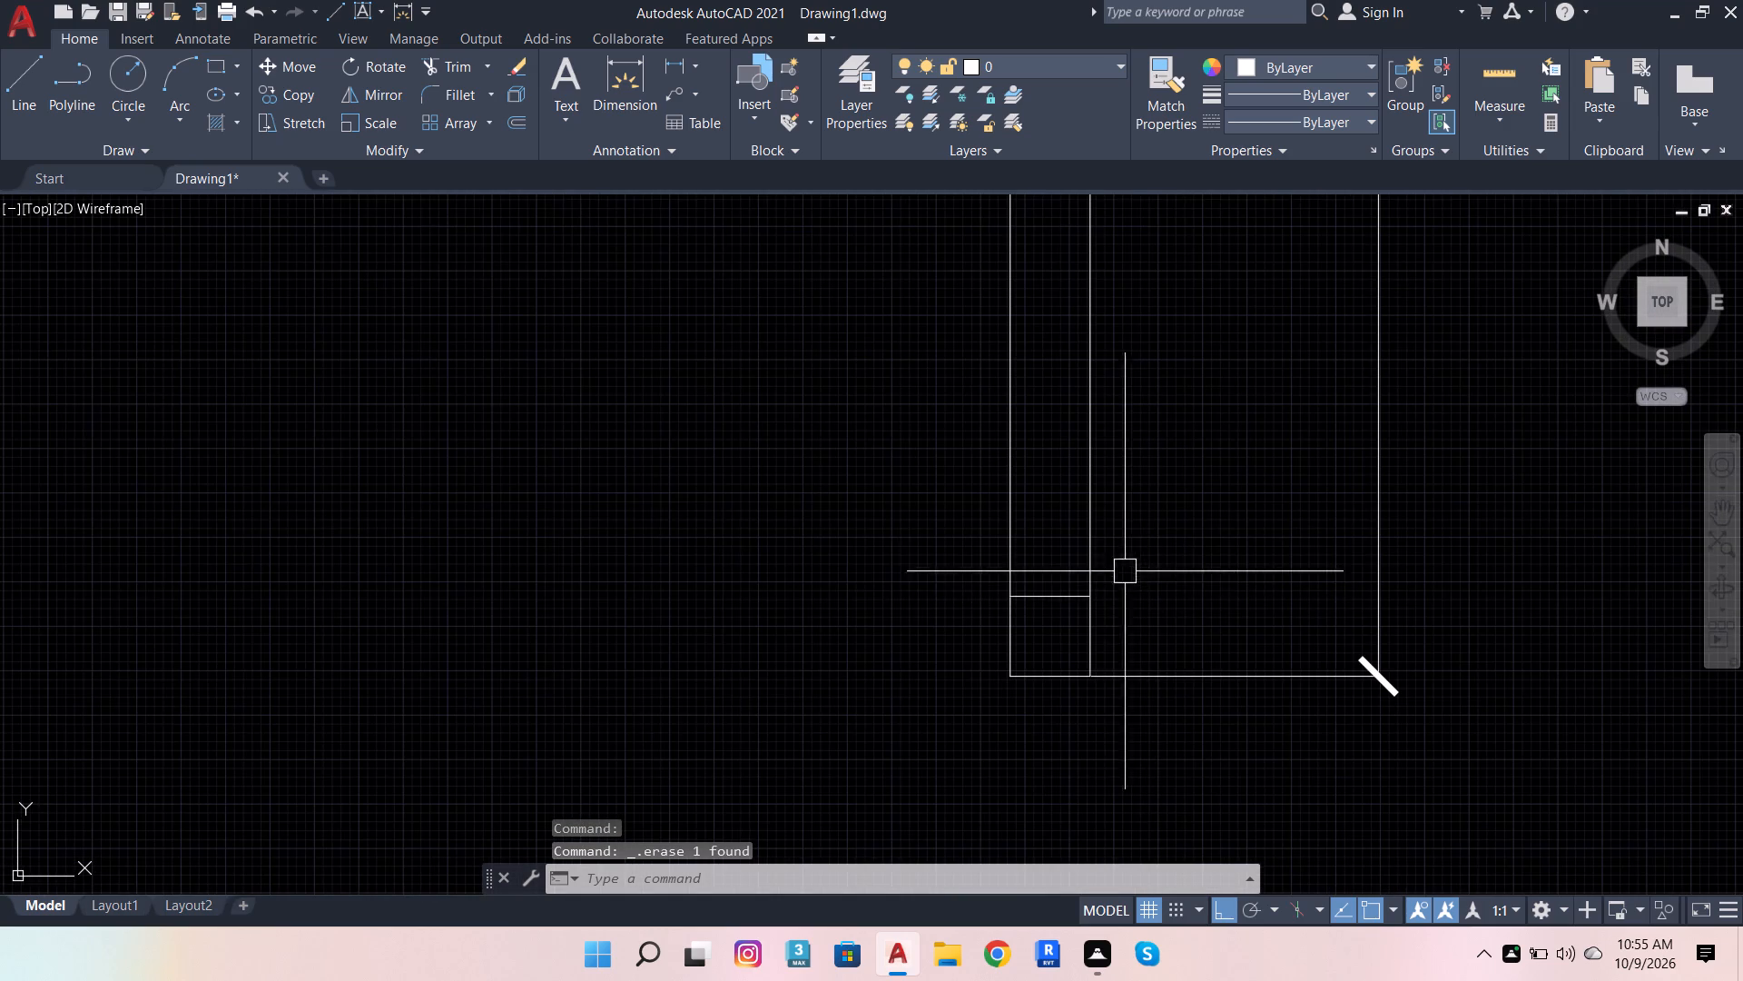
Offset the short line inside the vertical partition's lower end 2'6" upward.
scroll(1069, 616, down, 1)
click(1064, 596)
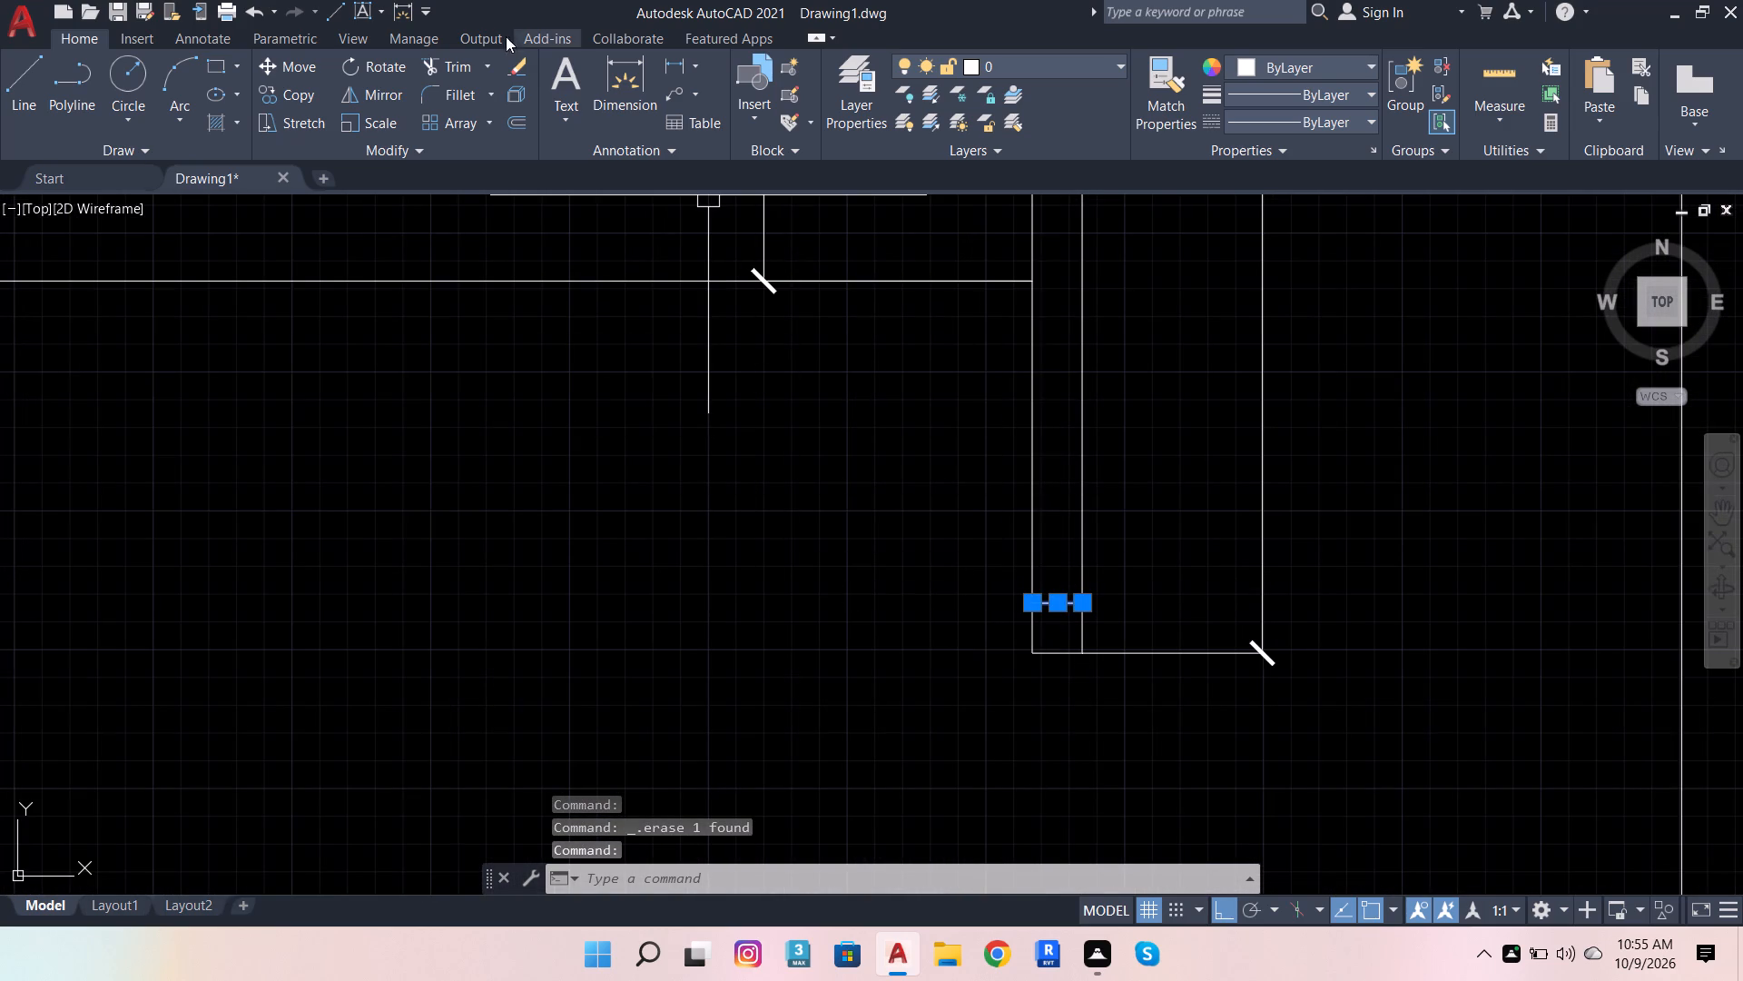
click(517, 121)
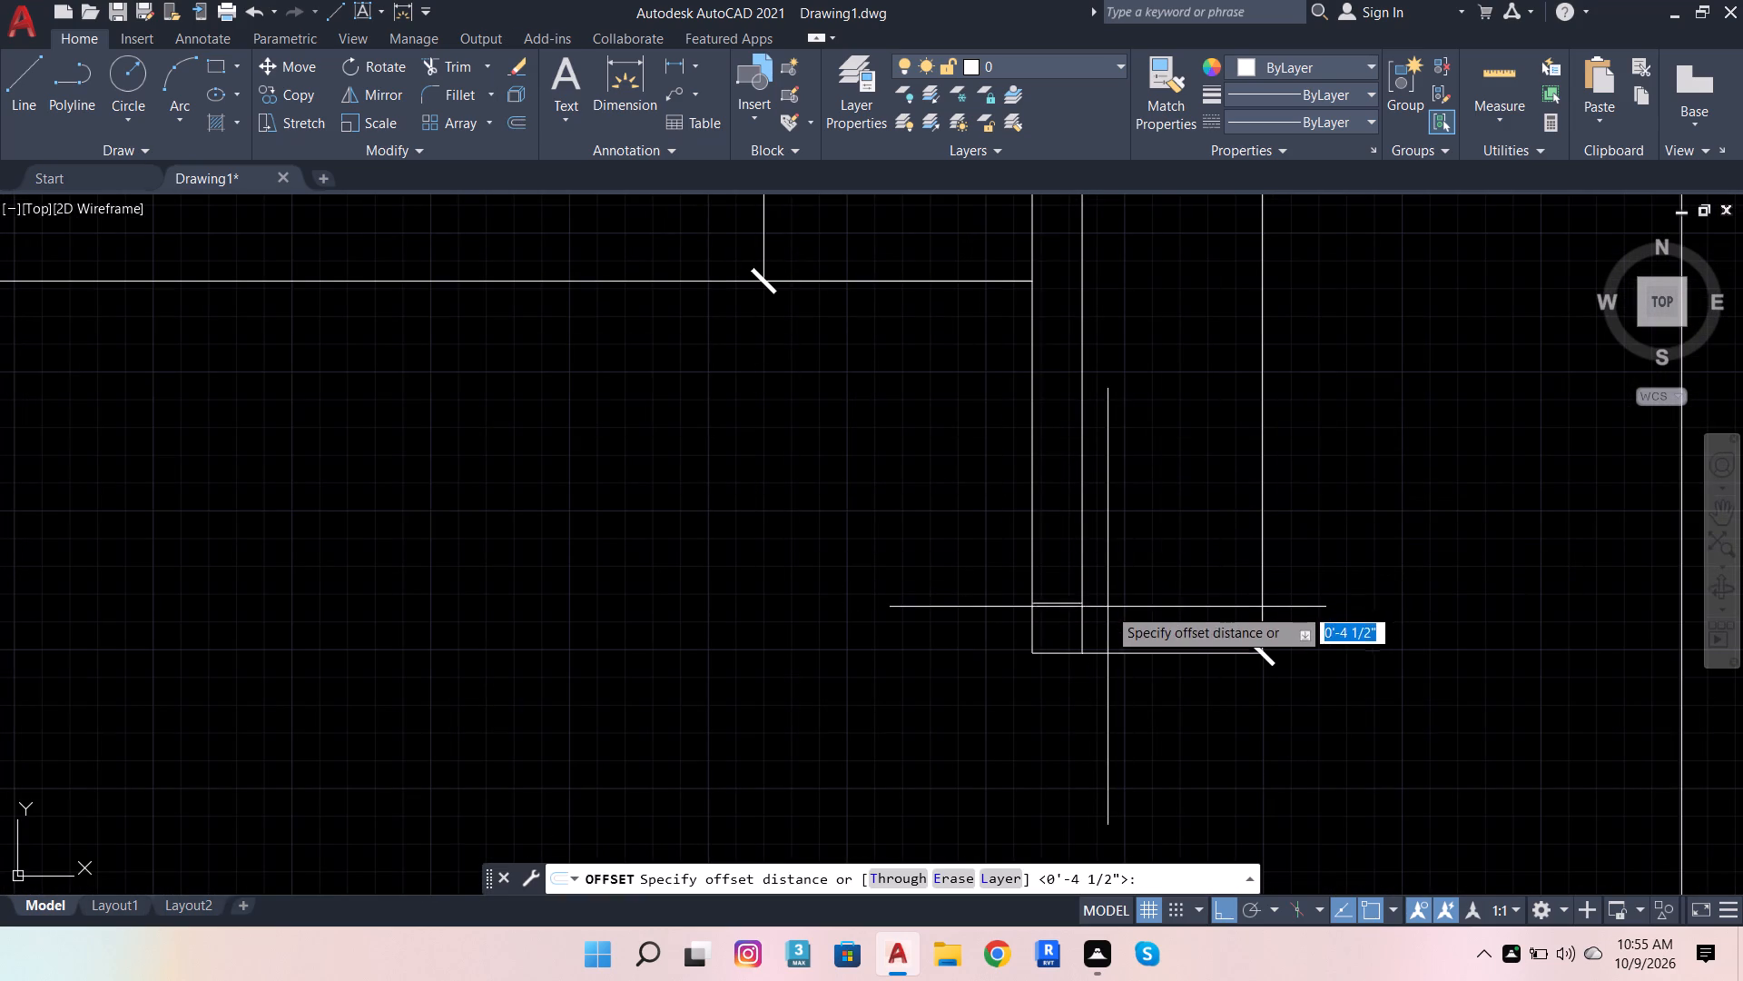
click(1080, 604)
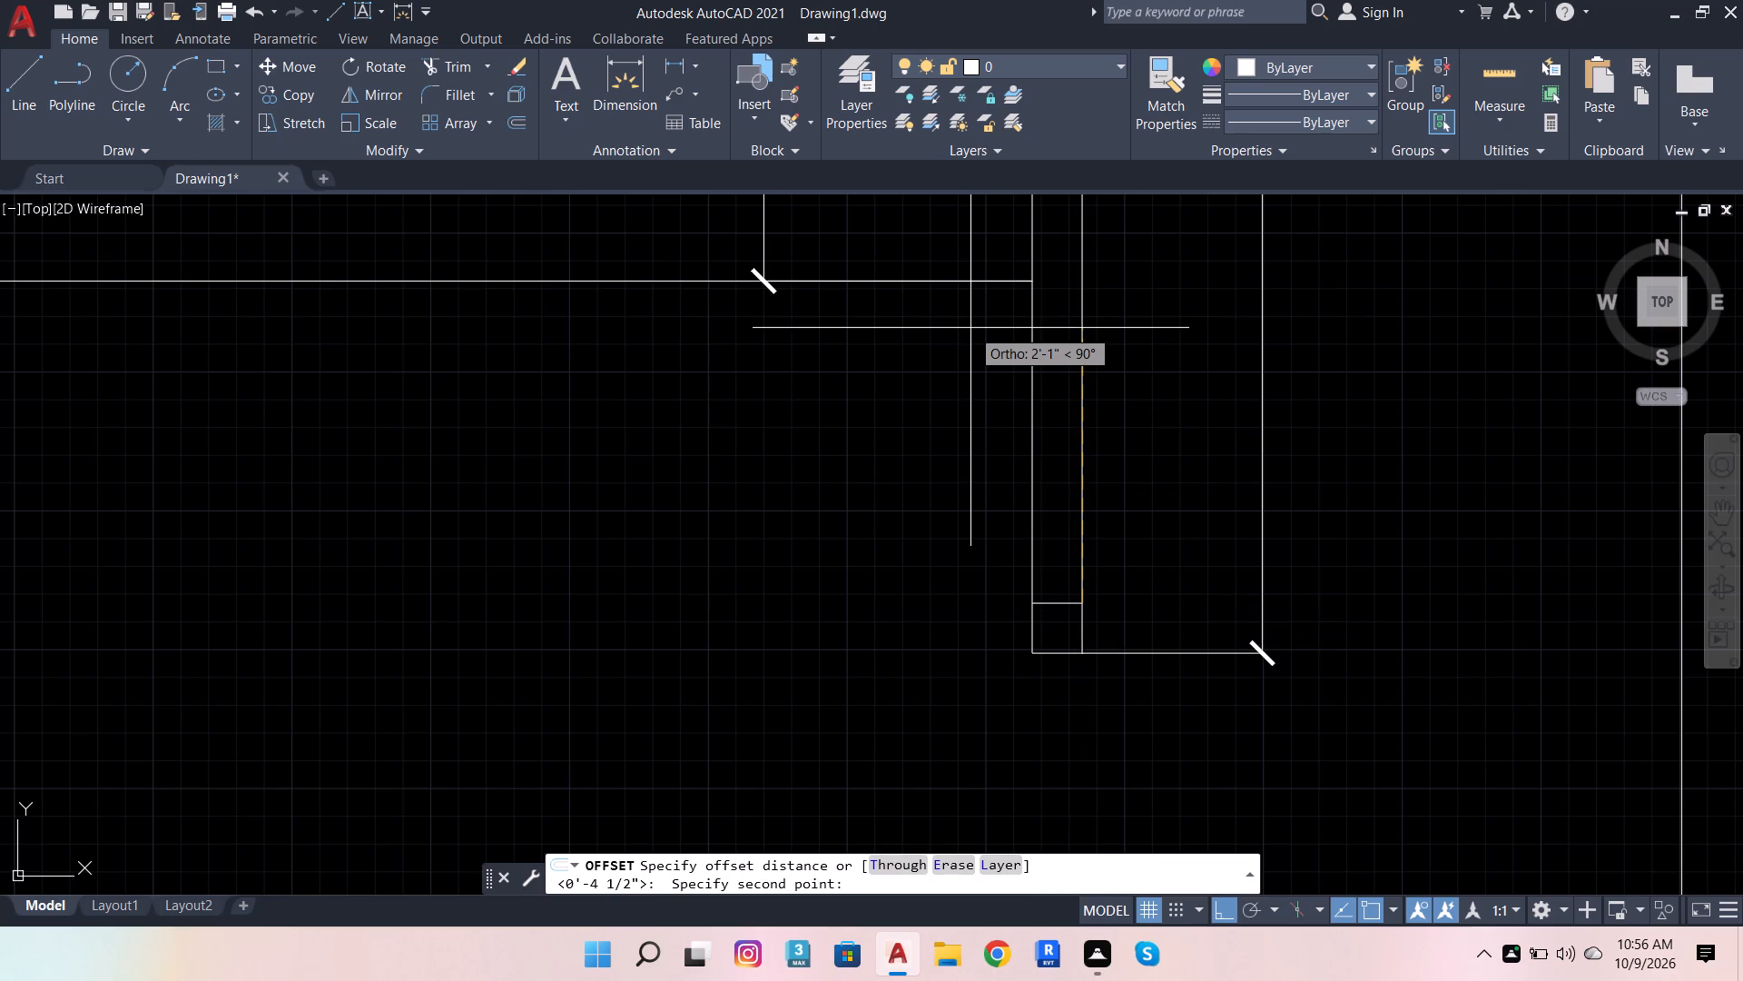
text(2')
key(6)
key(Return)
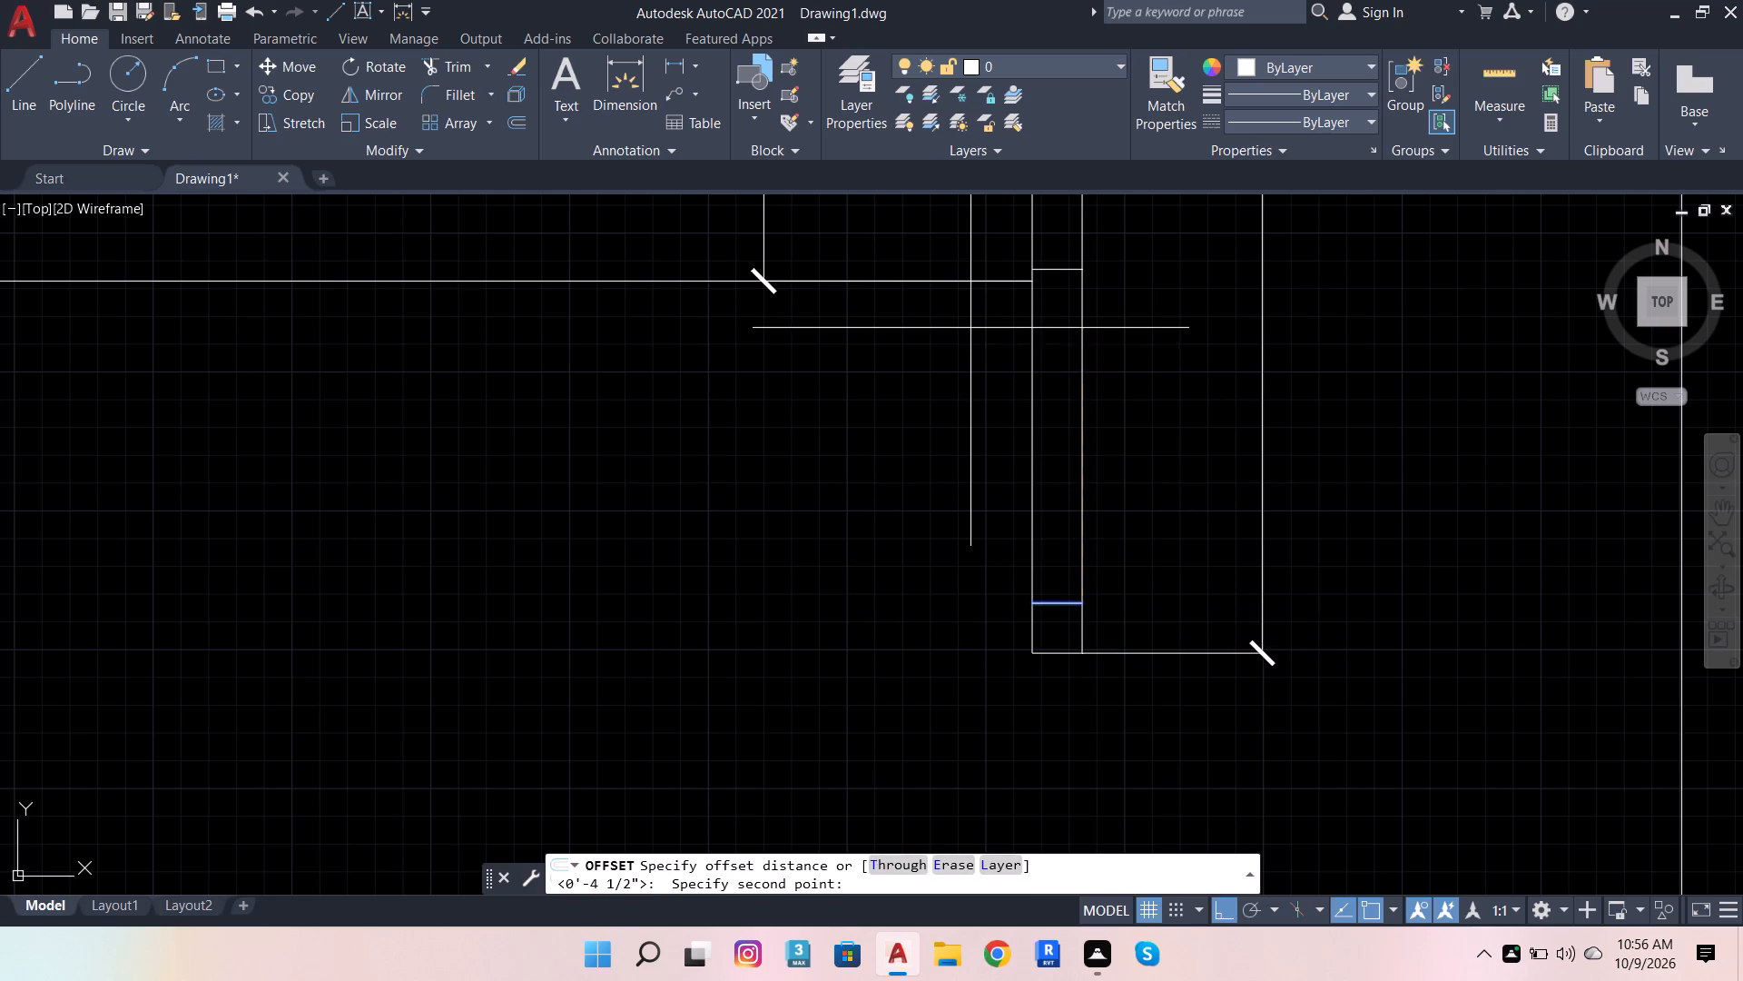
click(970, 328)
scroll(970, 496, down, 3)
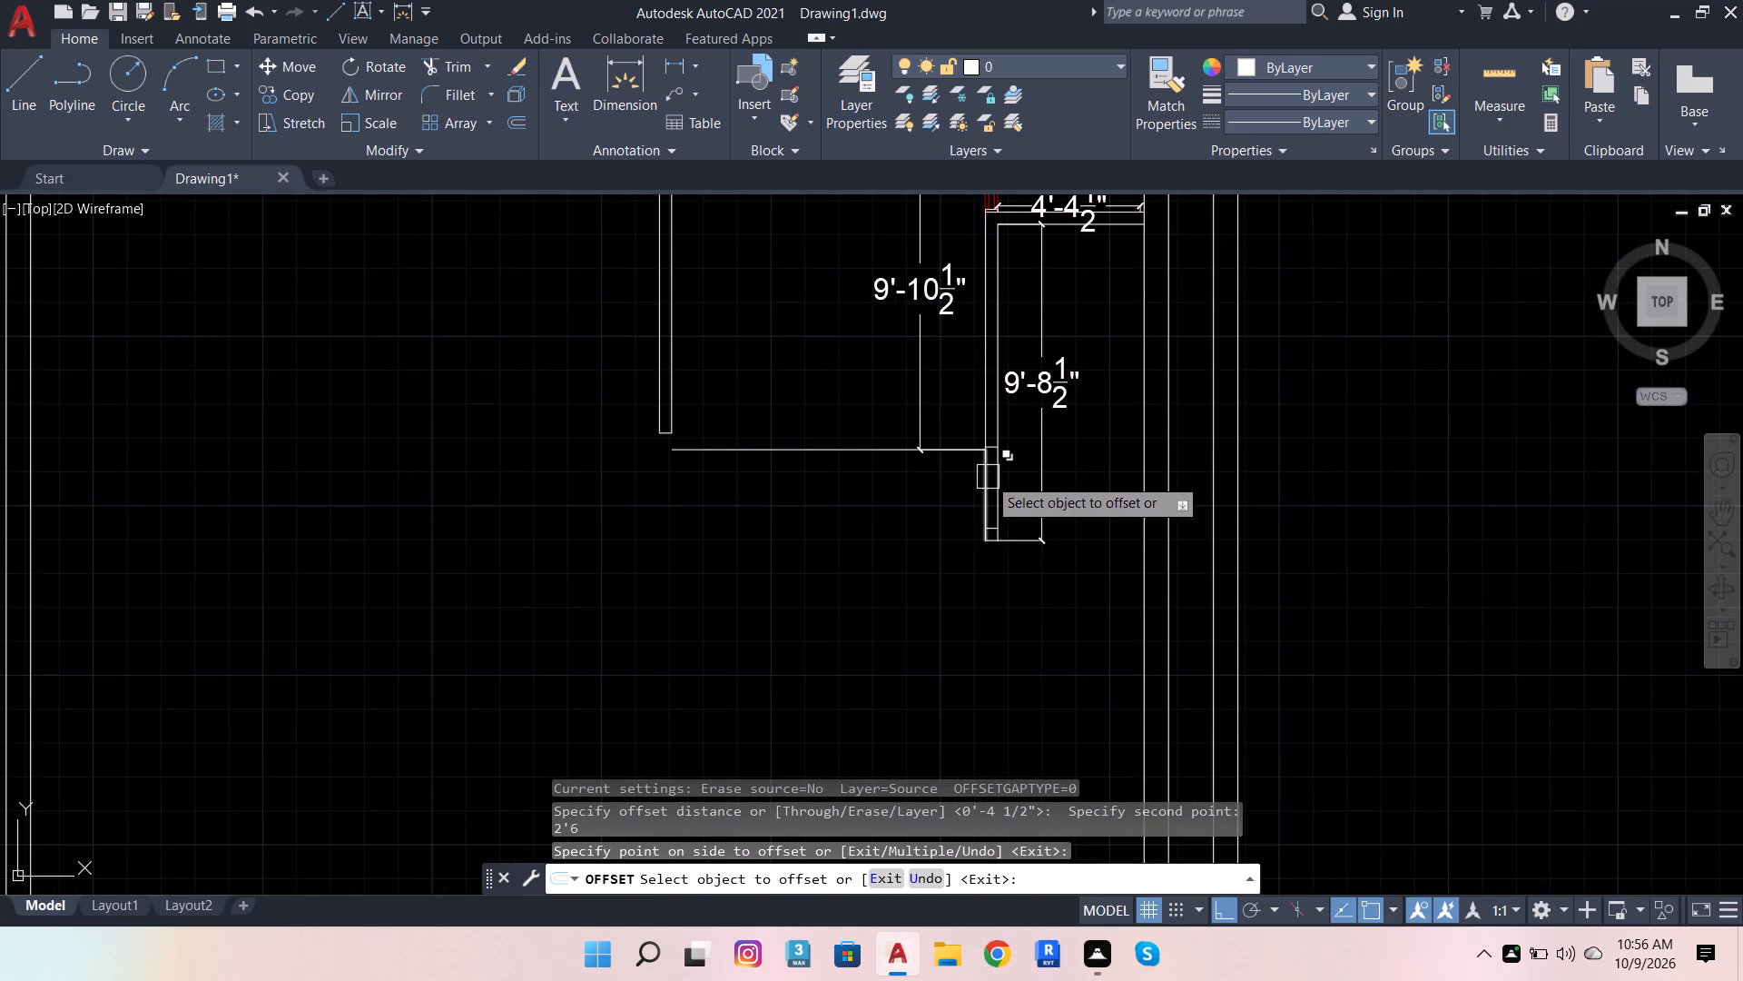
scroll(1003, 453, up, 2)
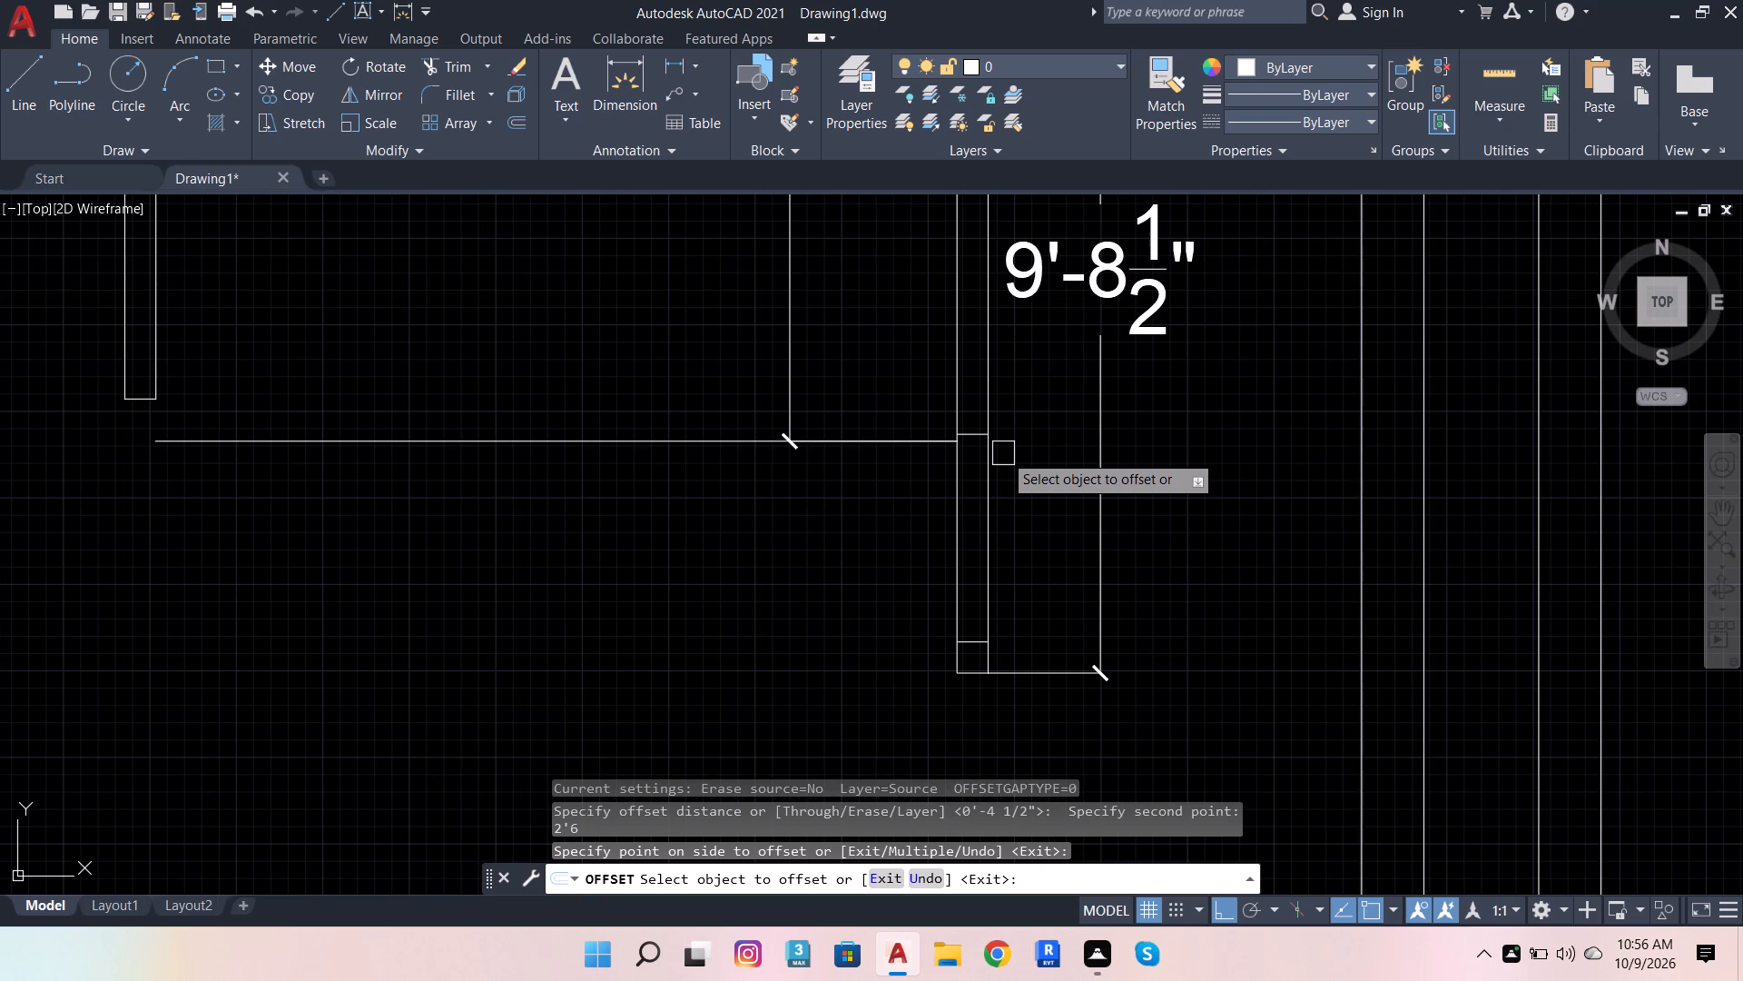
key(Escape)
key(Escape)
key(Escape)
key(Escape)
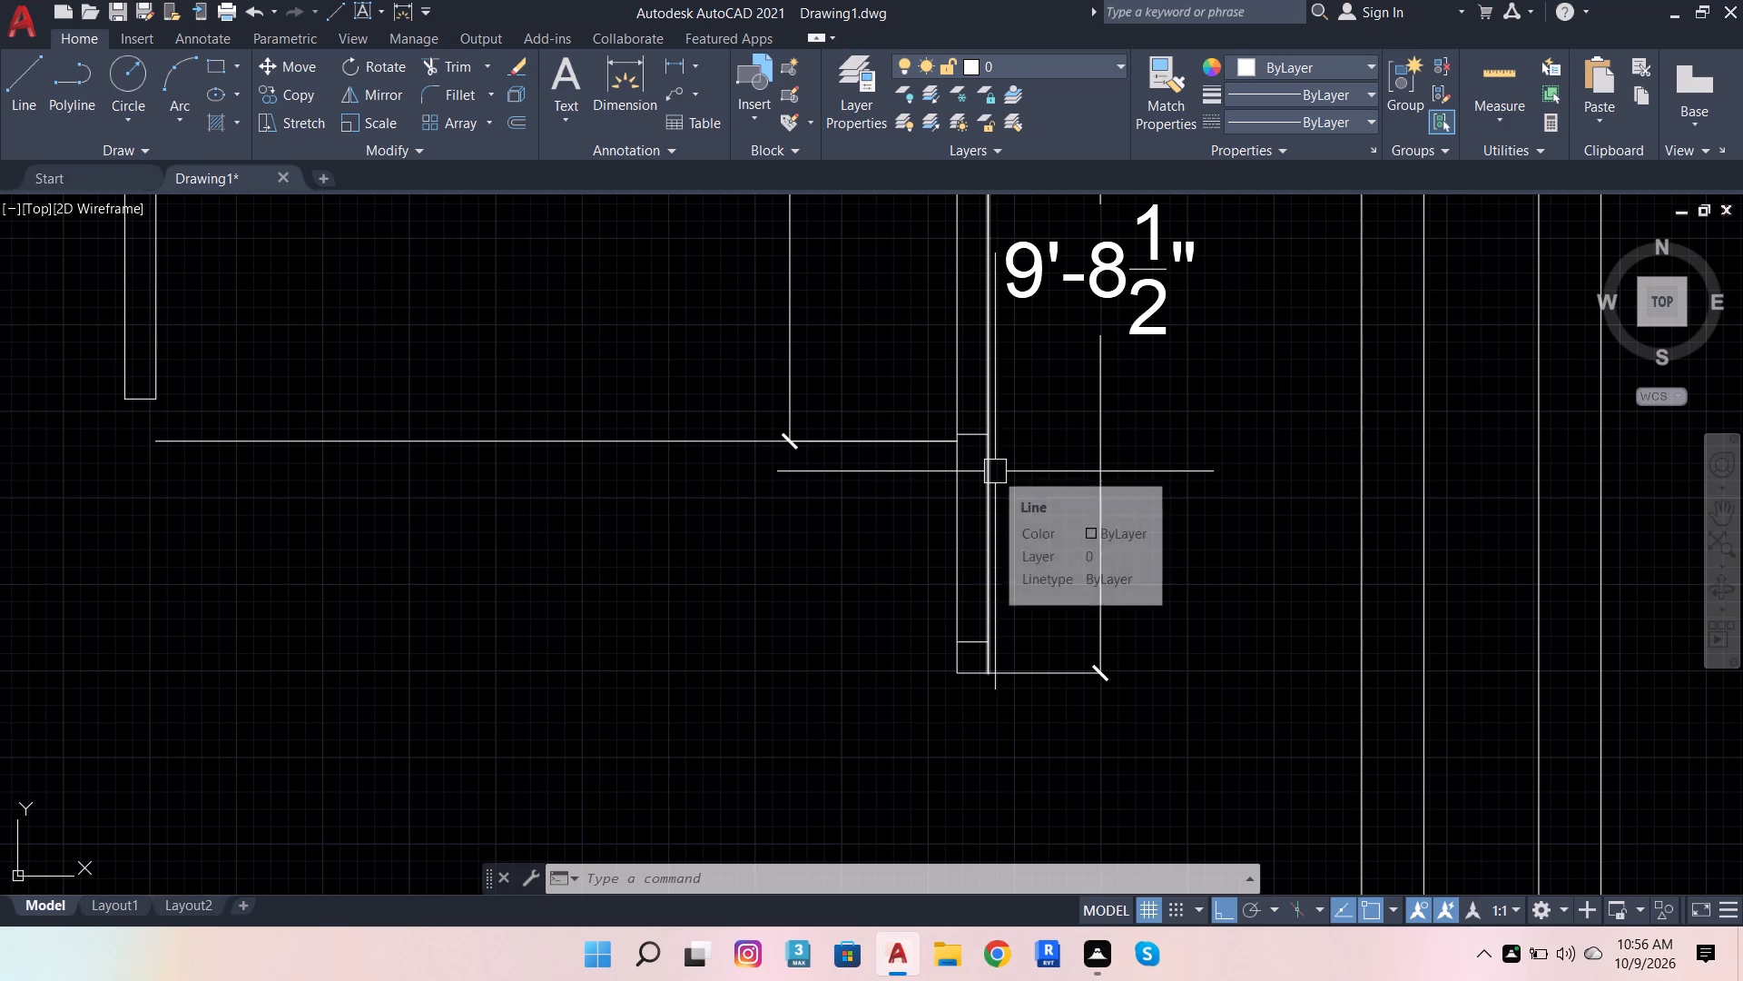
Dimension the vertical gap between the upper offset line and the long horizontal line meeting the vertical partition.
scroll(995, 391, up, 3)
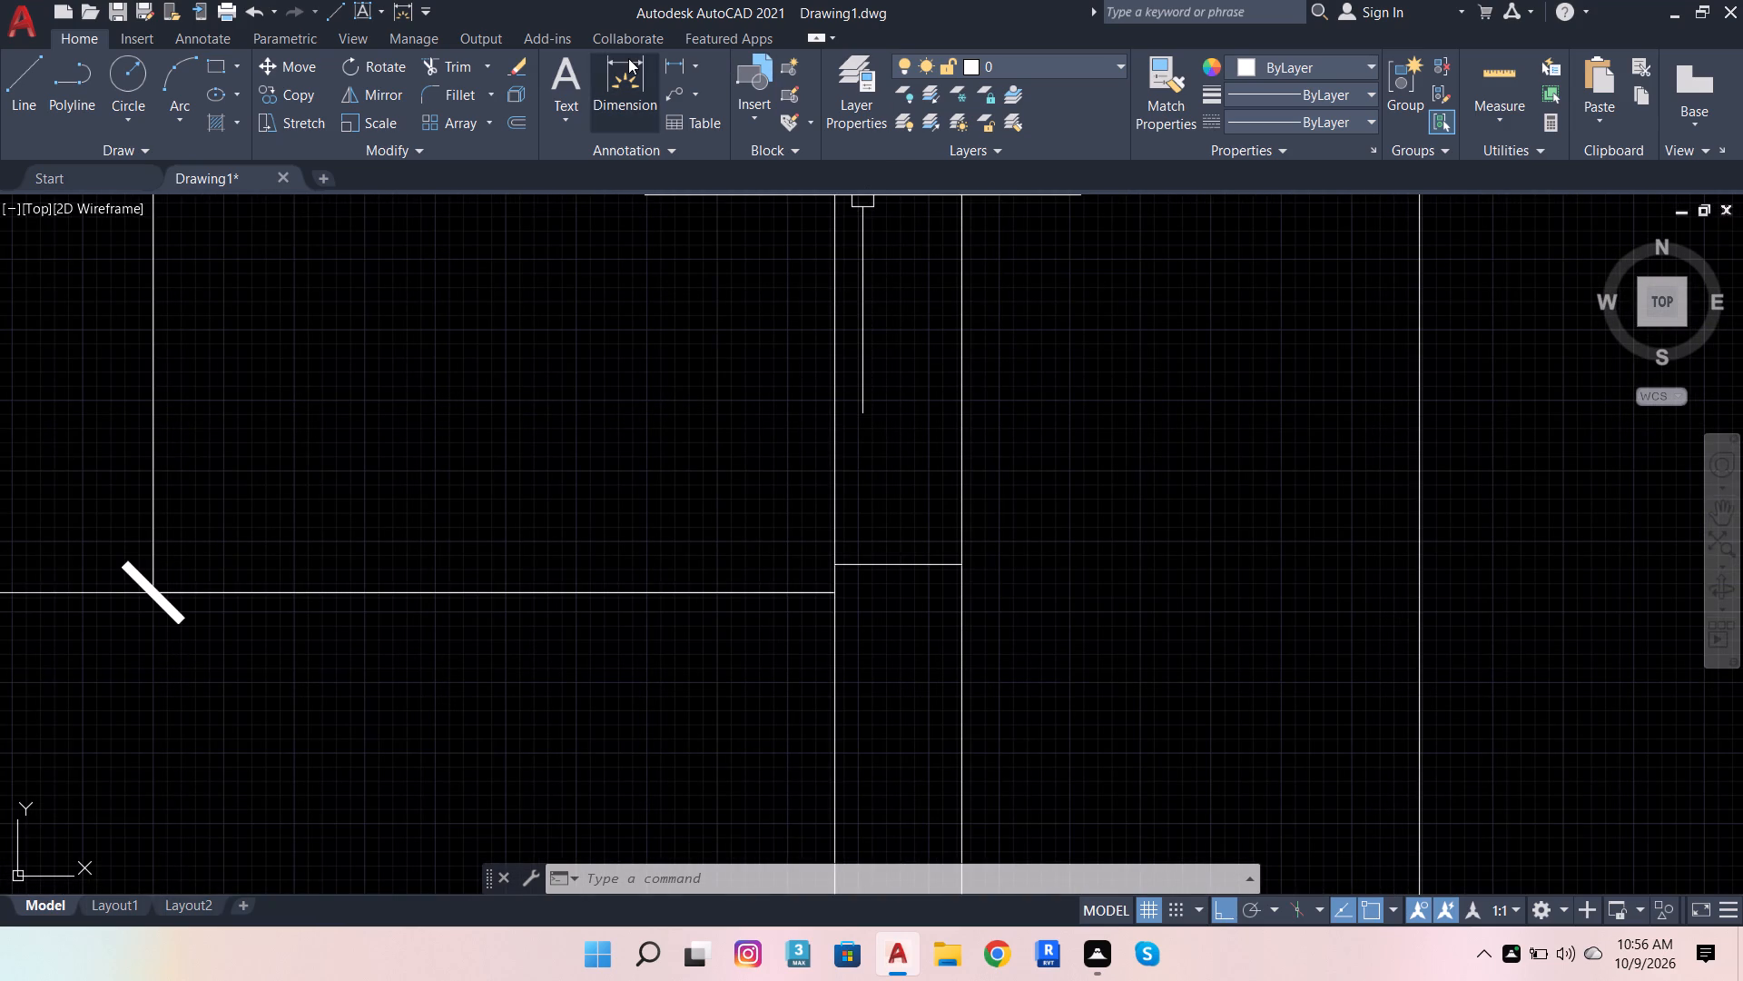
click(628, 58)
click(832, 570)
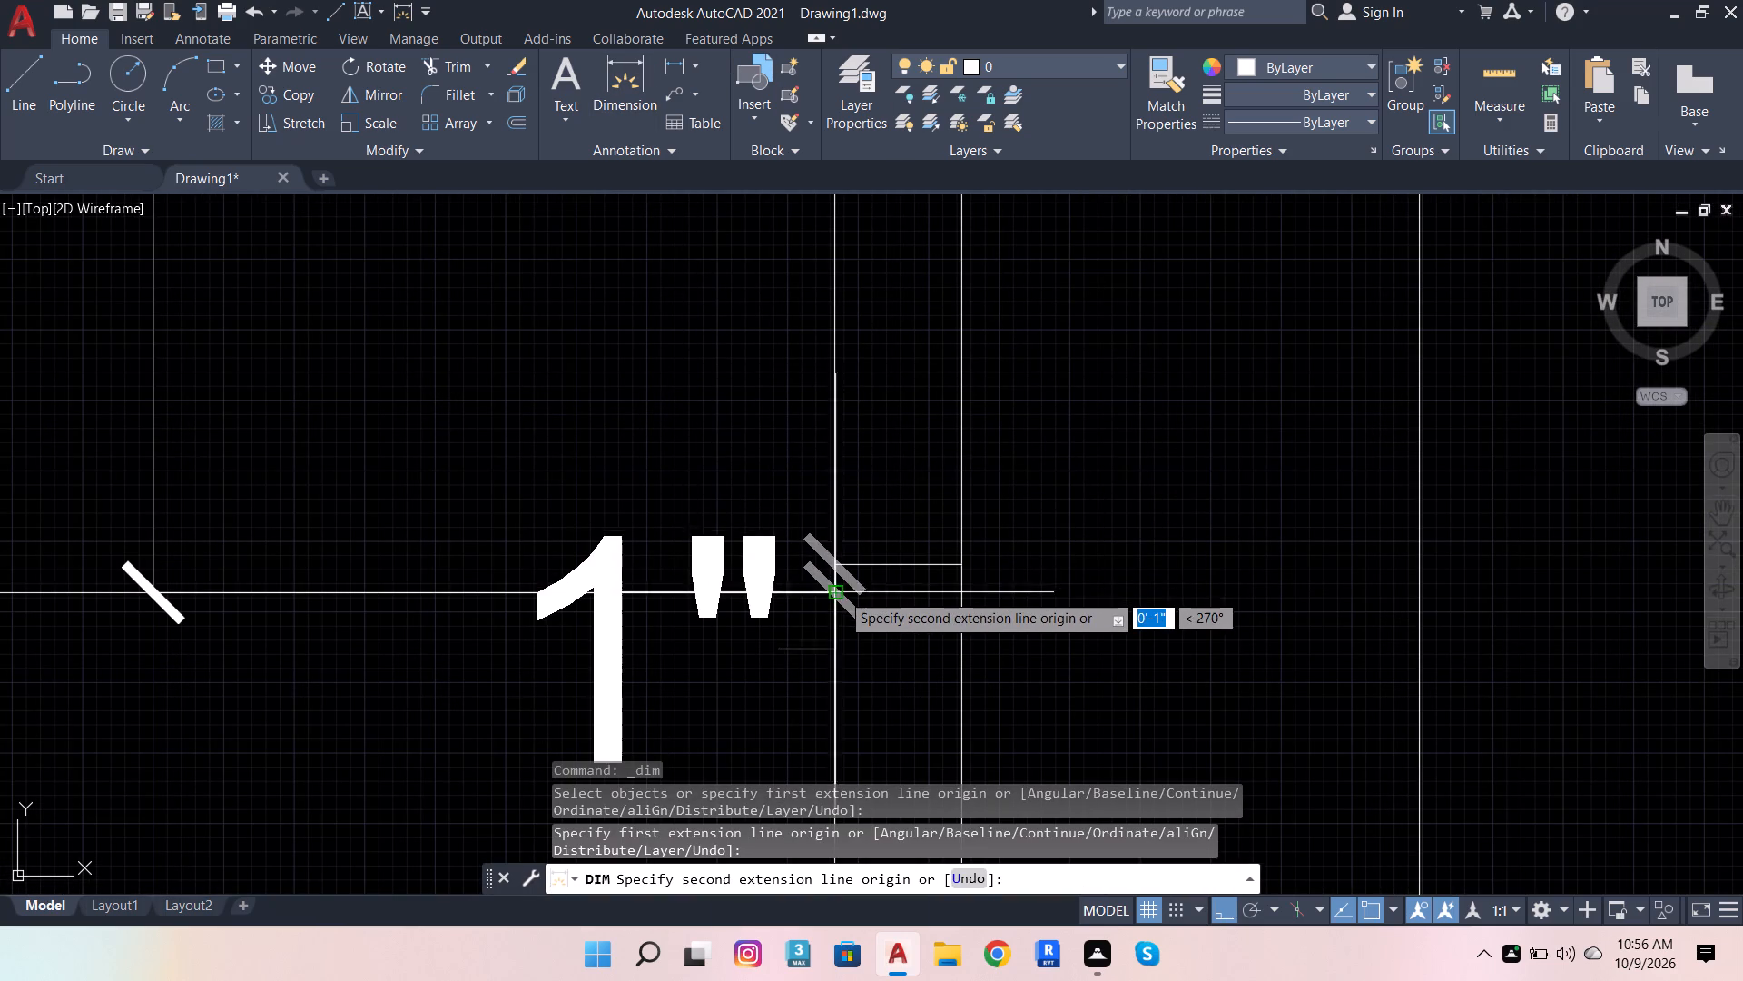
click(833, 590)
click(610, 357)
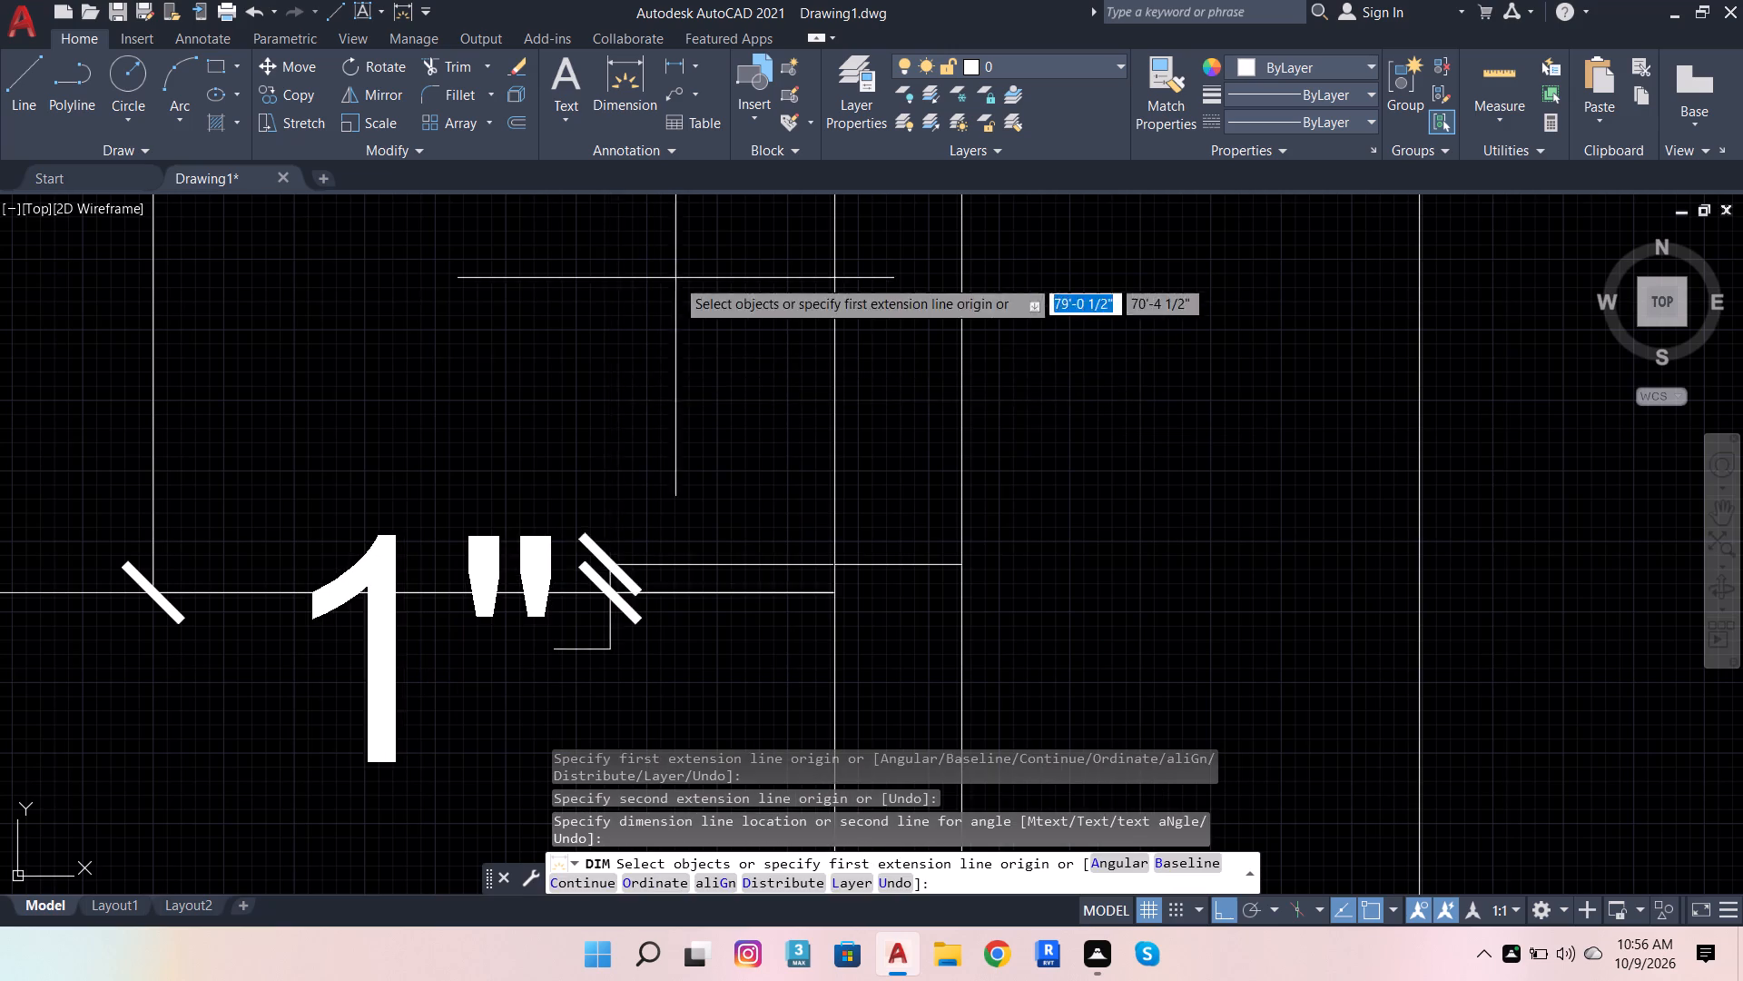
scroll(680, 282, down, 3)
key(space)
Offset the lower short line inside the vertical partition 1" downward.
scroll(737, 372, up, 1)
scroll(806, 415, down, 1)
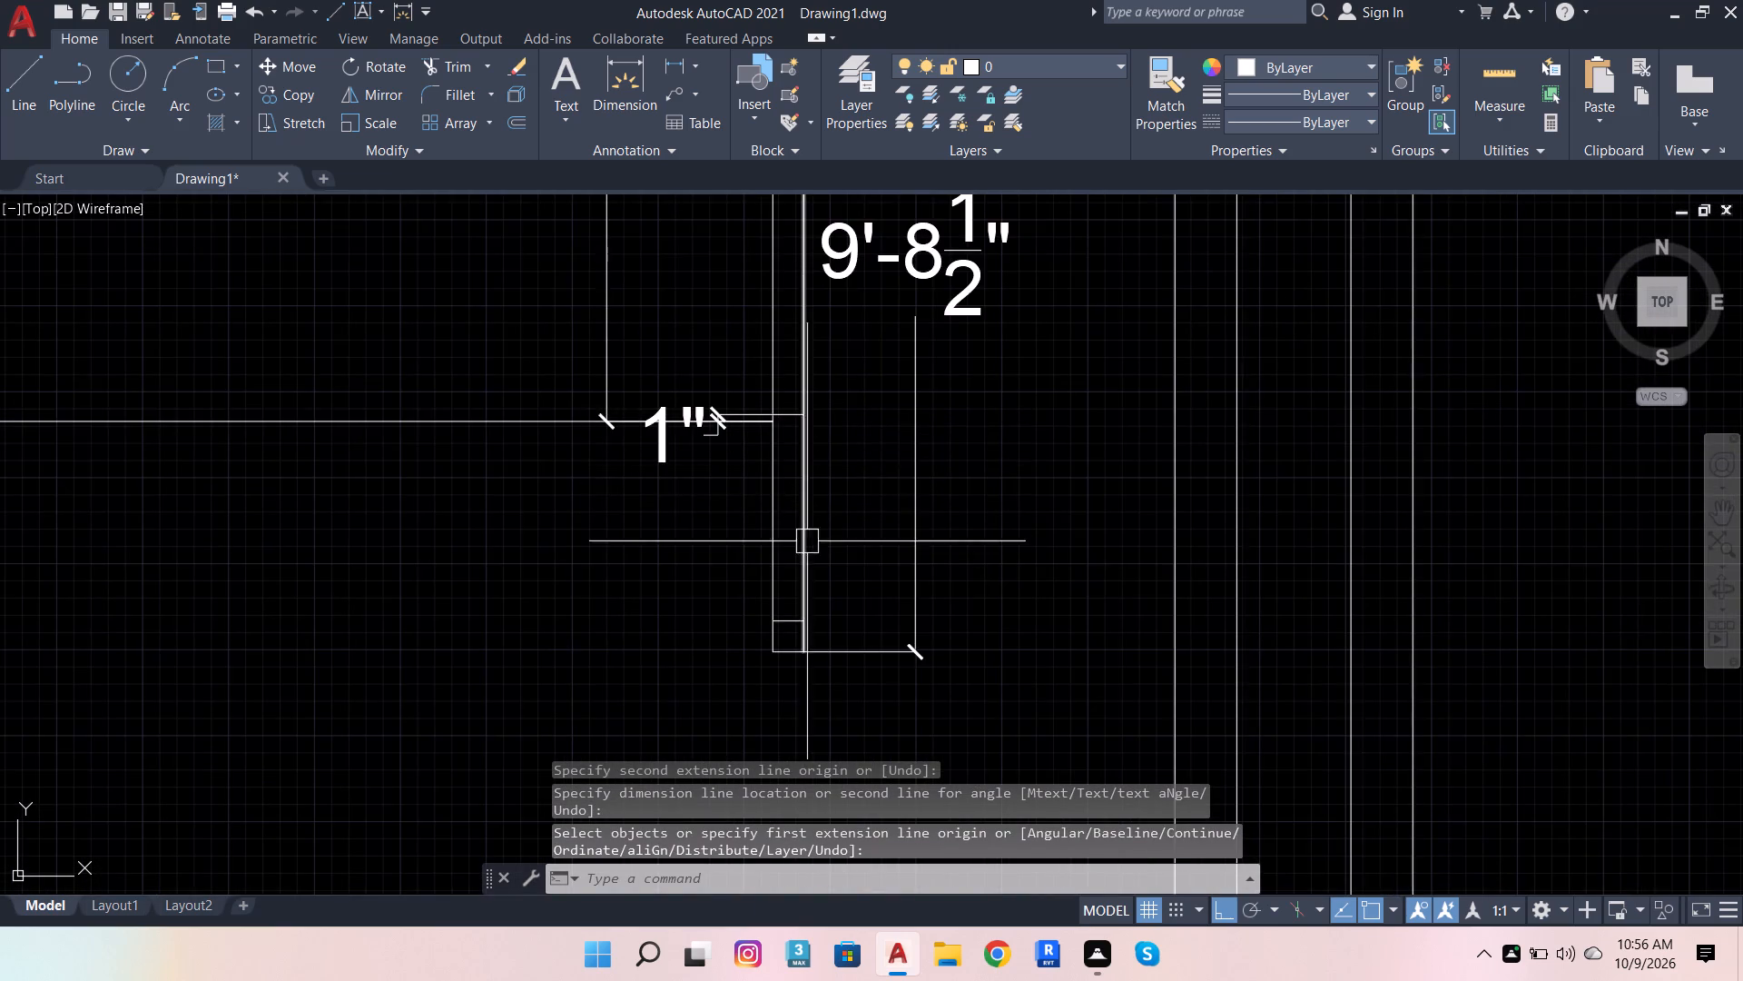
scroll(790, 608, up, 2)
click(784, 646)
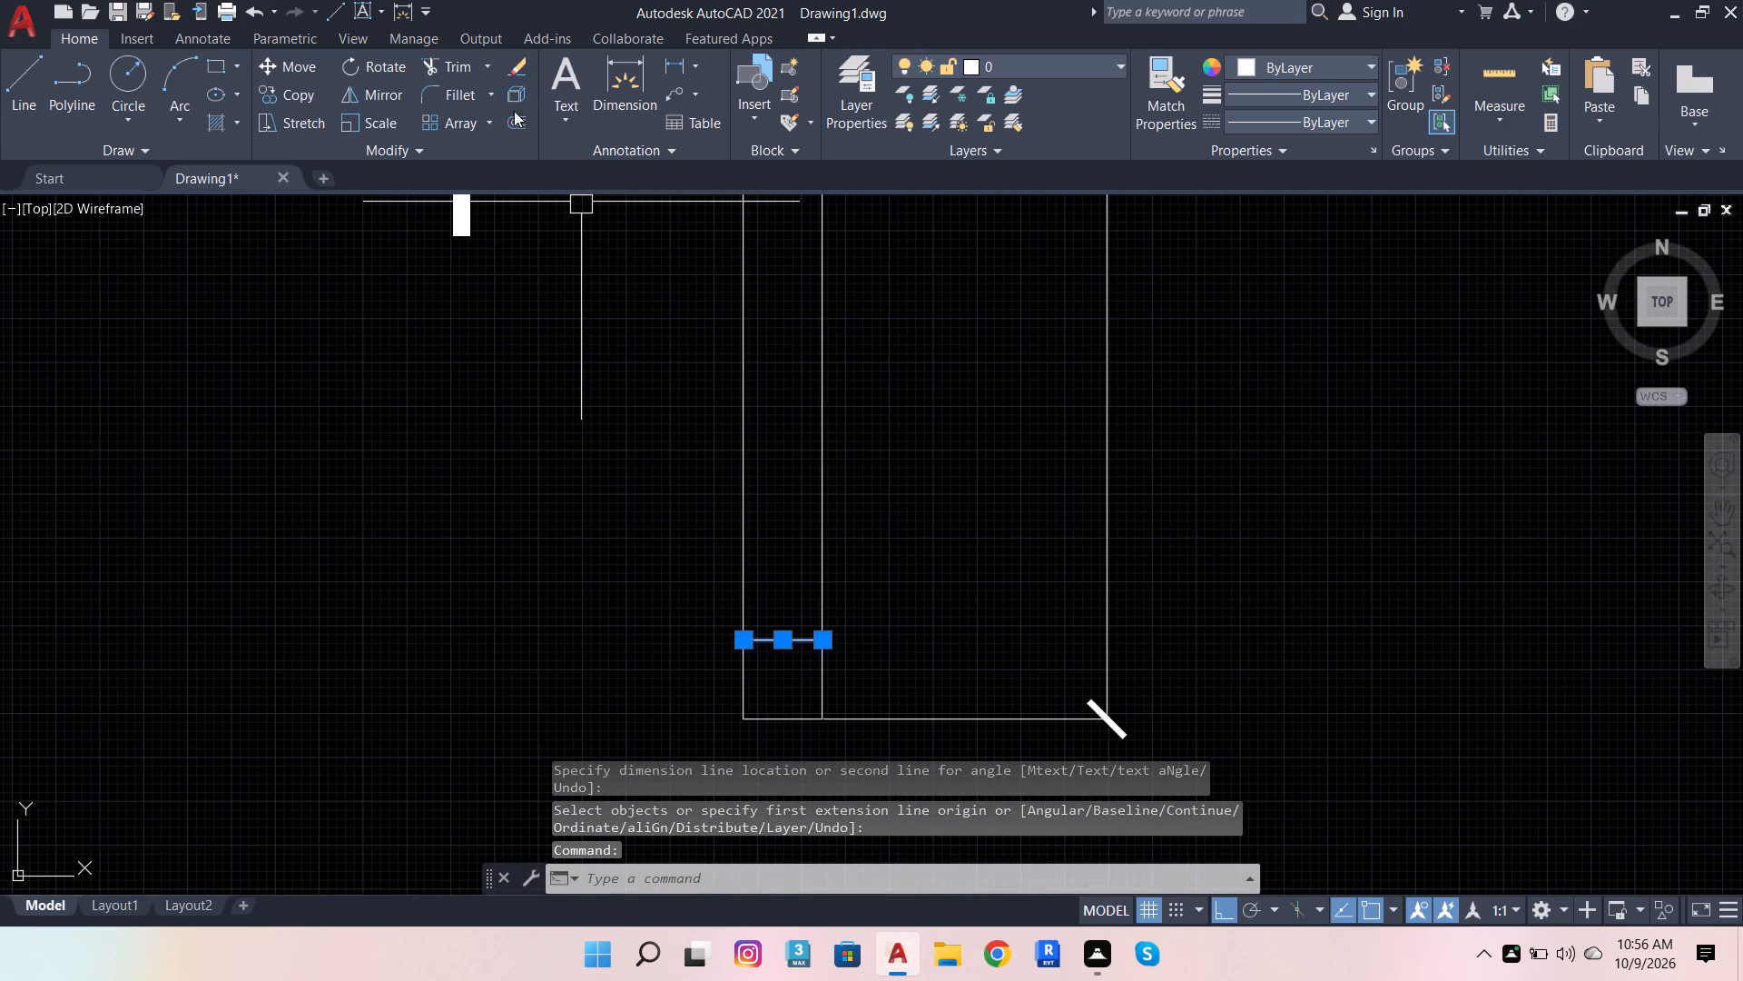
click(517, 120)
click(828, 639)
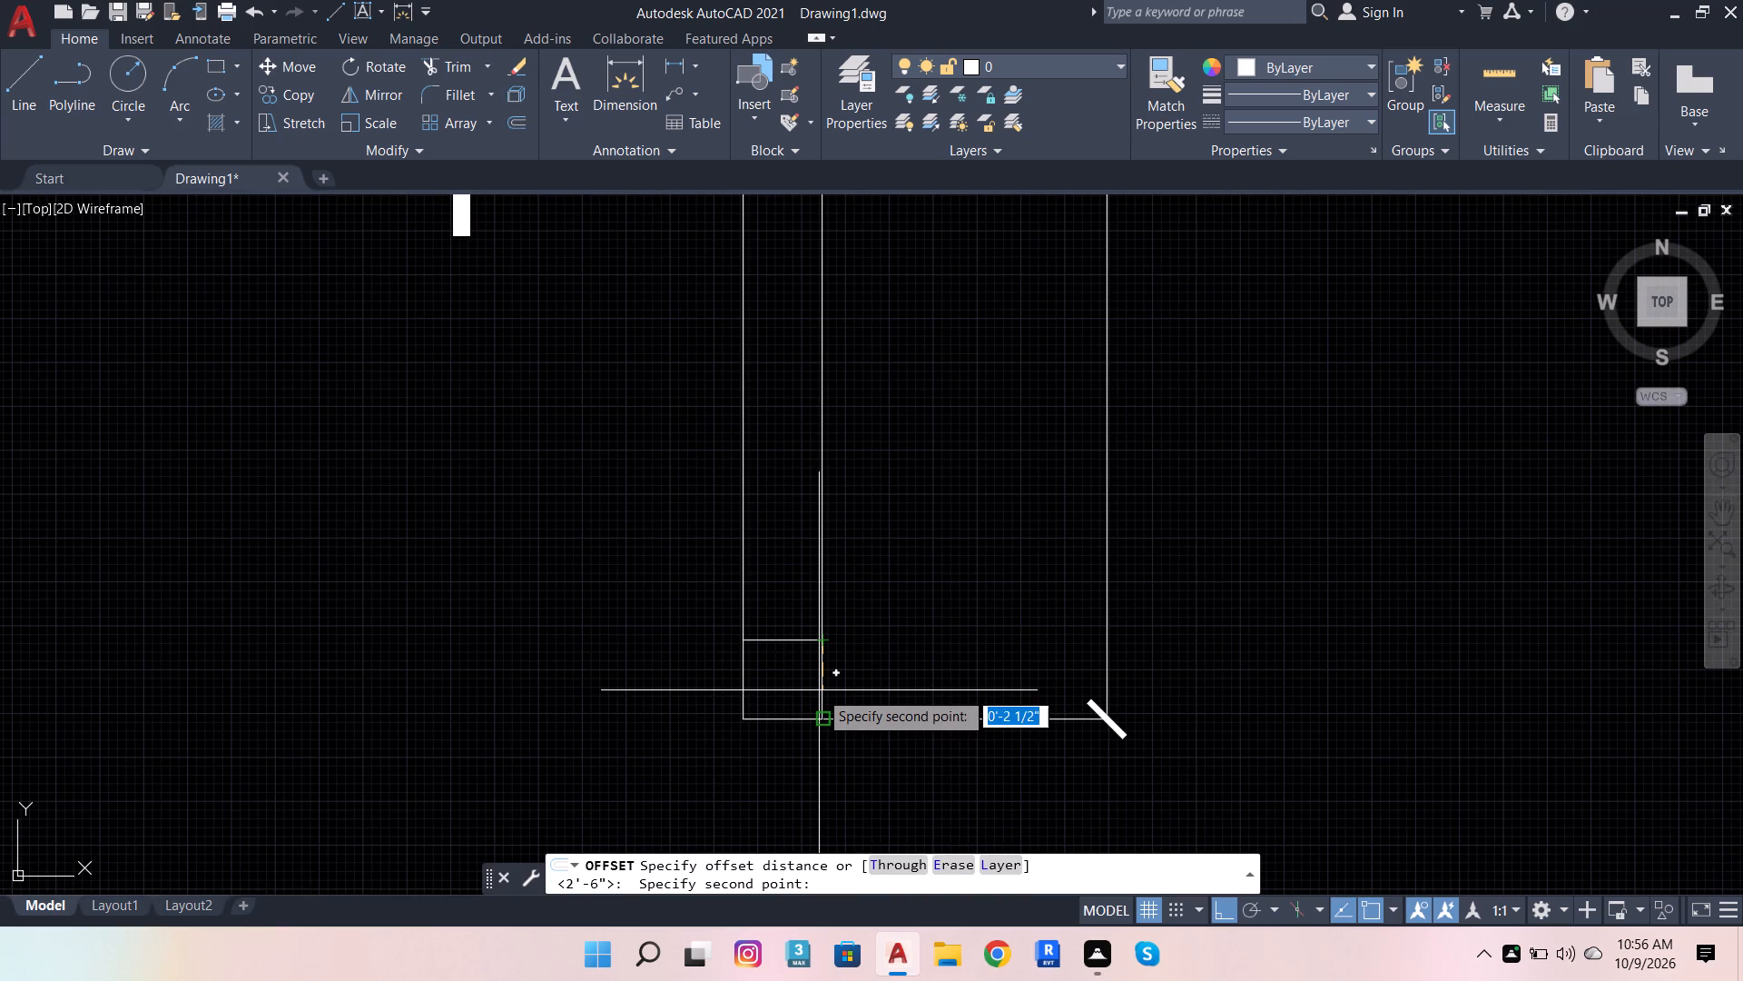
key(1)
key(Return)
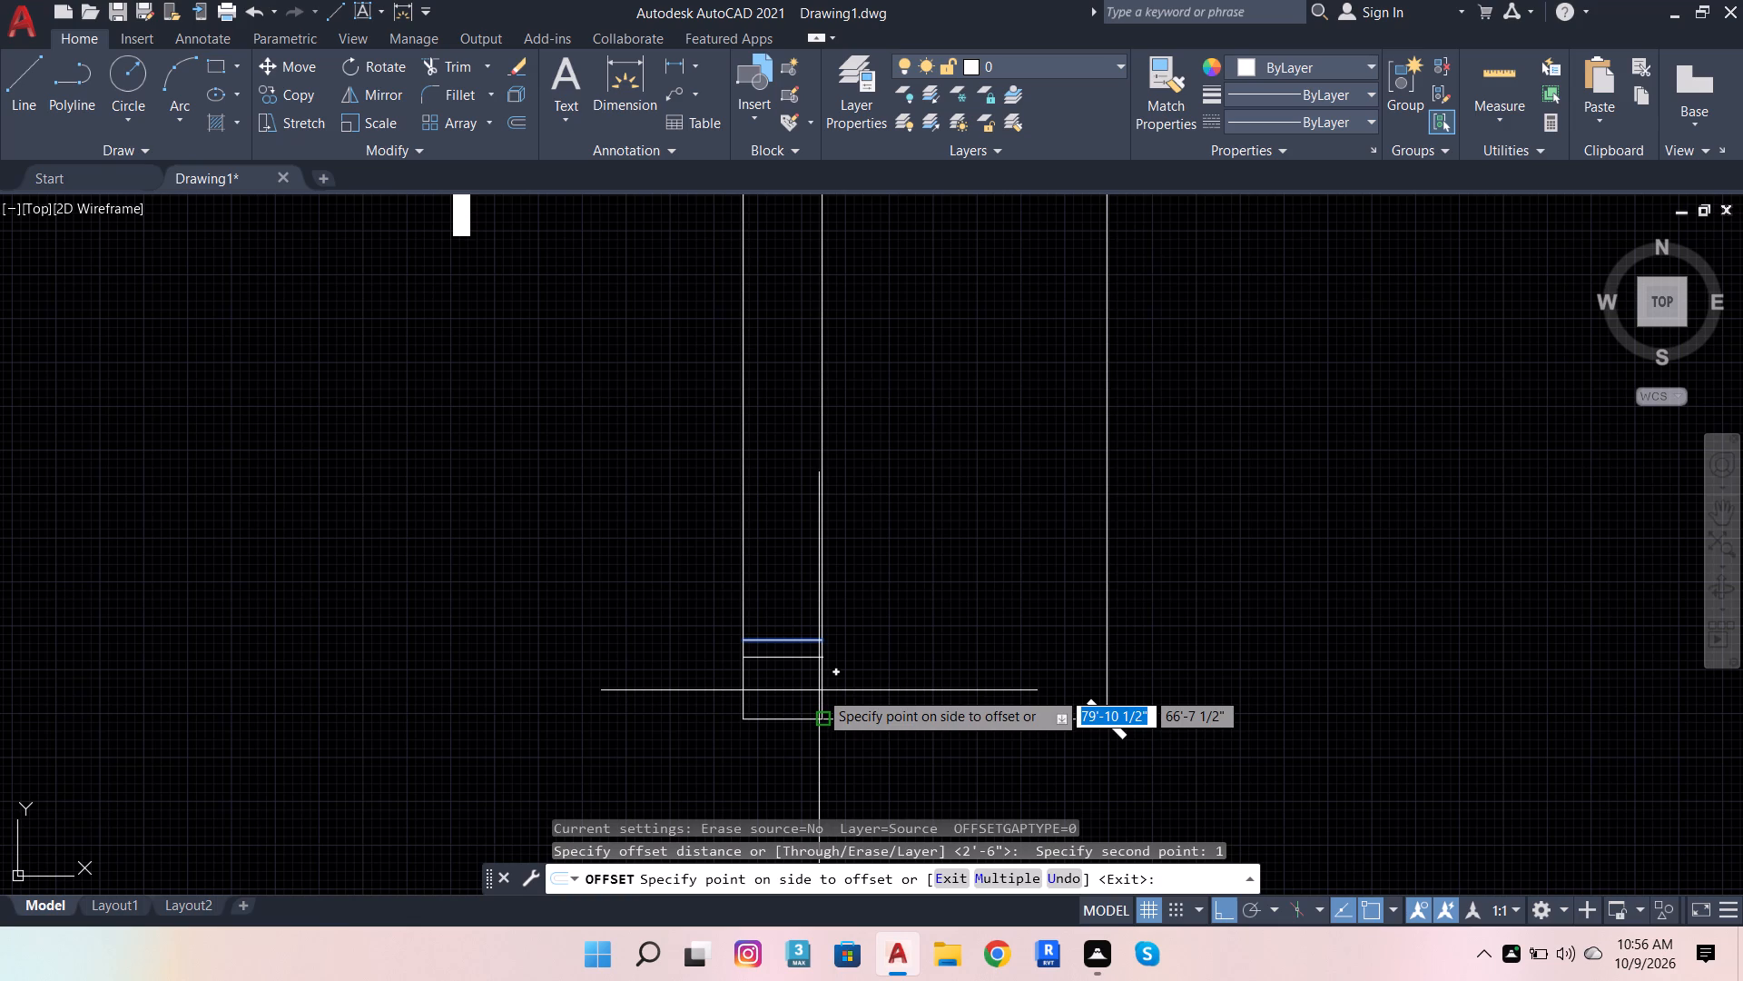
click(753, 792)
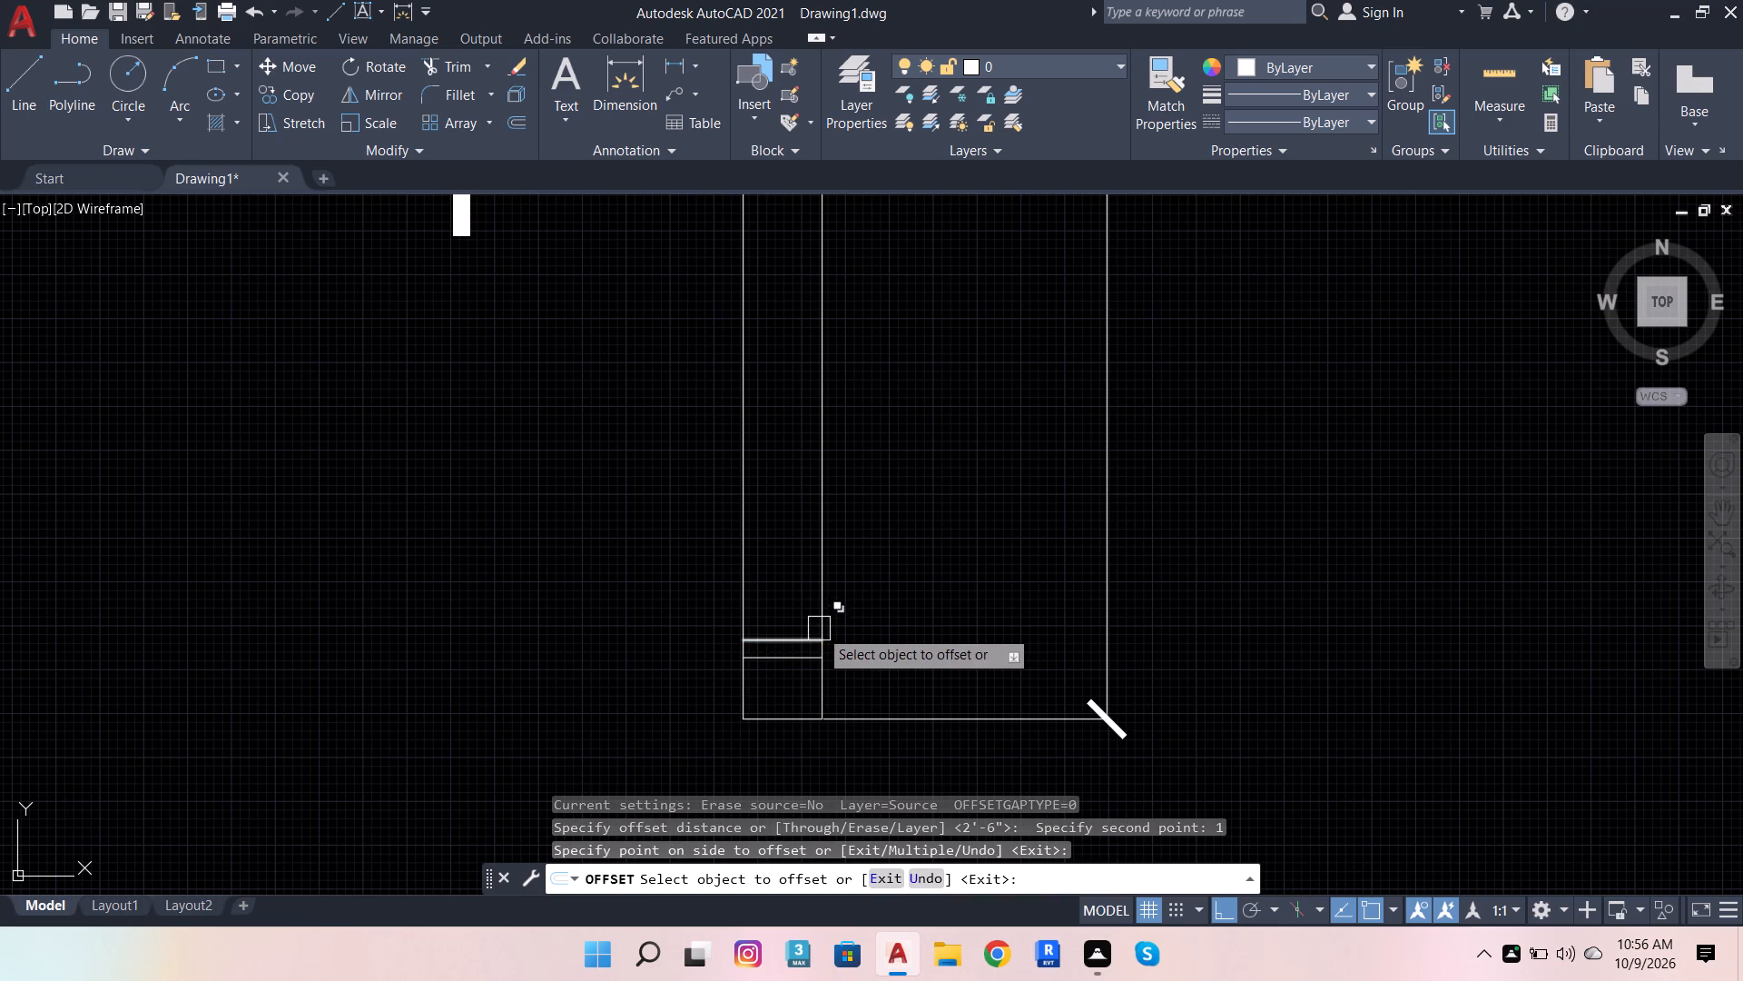
key(Escape)
Delete the original short line just above its new 1" offset copy in the vertical partition.
click(801, 634)
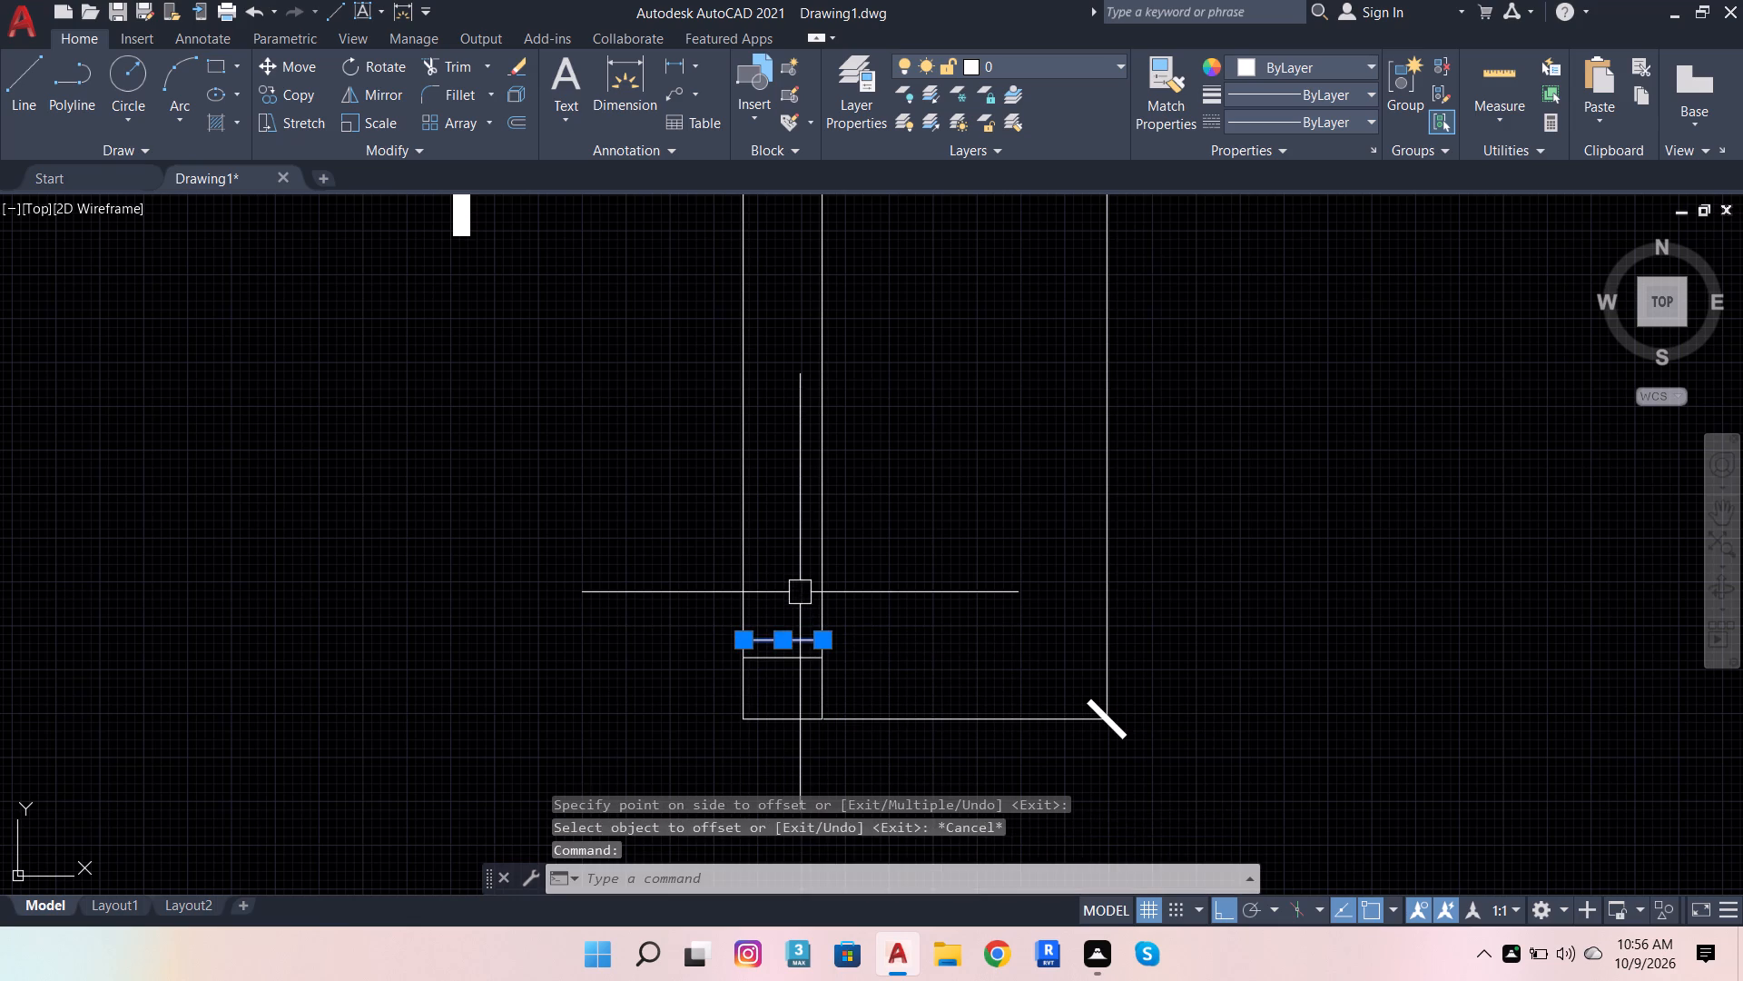
key(Delete)
Draw a horizontal line from the long horizontal line's end across the vertical partition, running just past its far face.
scroll(904, 708, down, 3)
scroll(849, 585, up, 4)
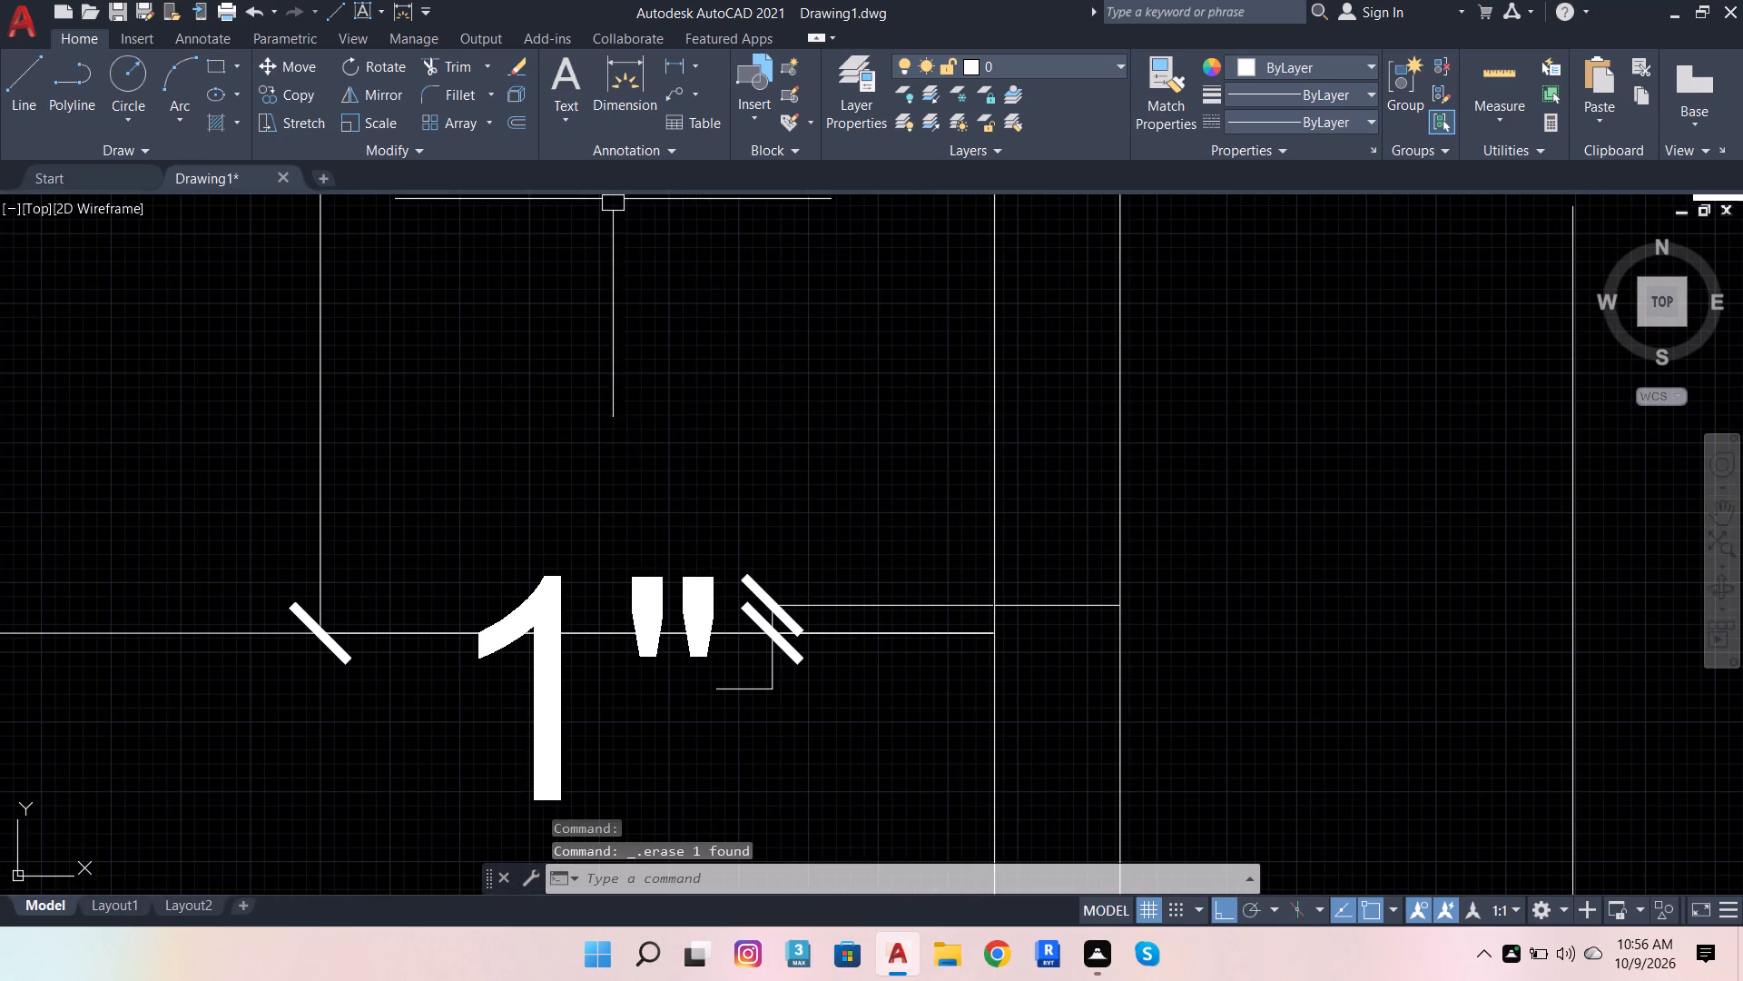
click(41, 78)
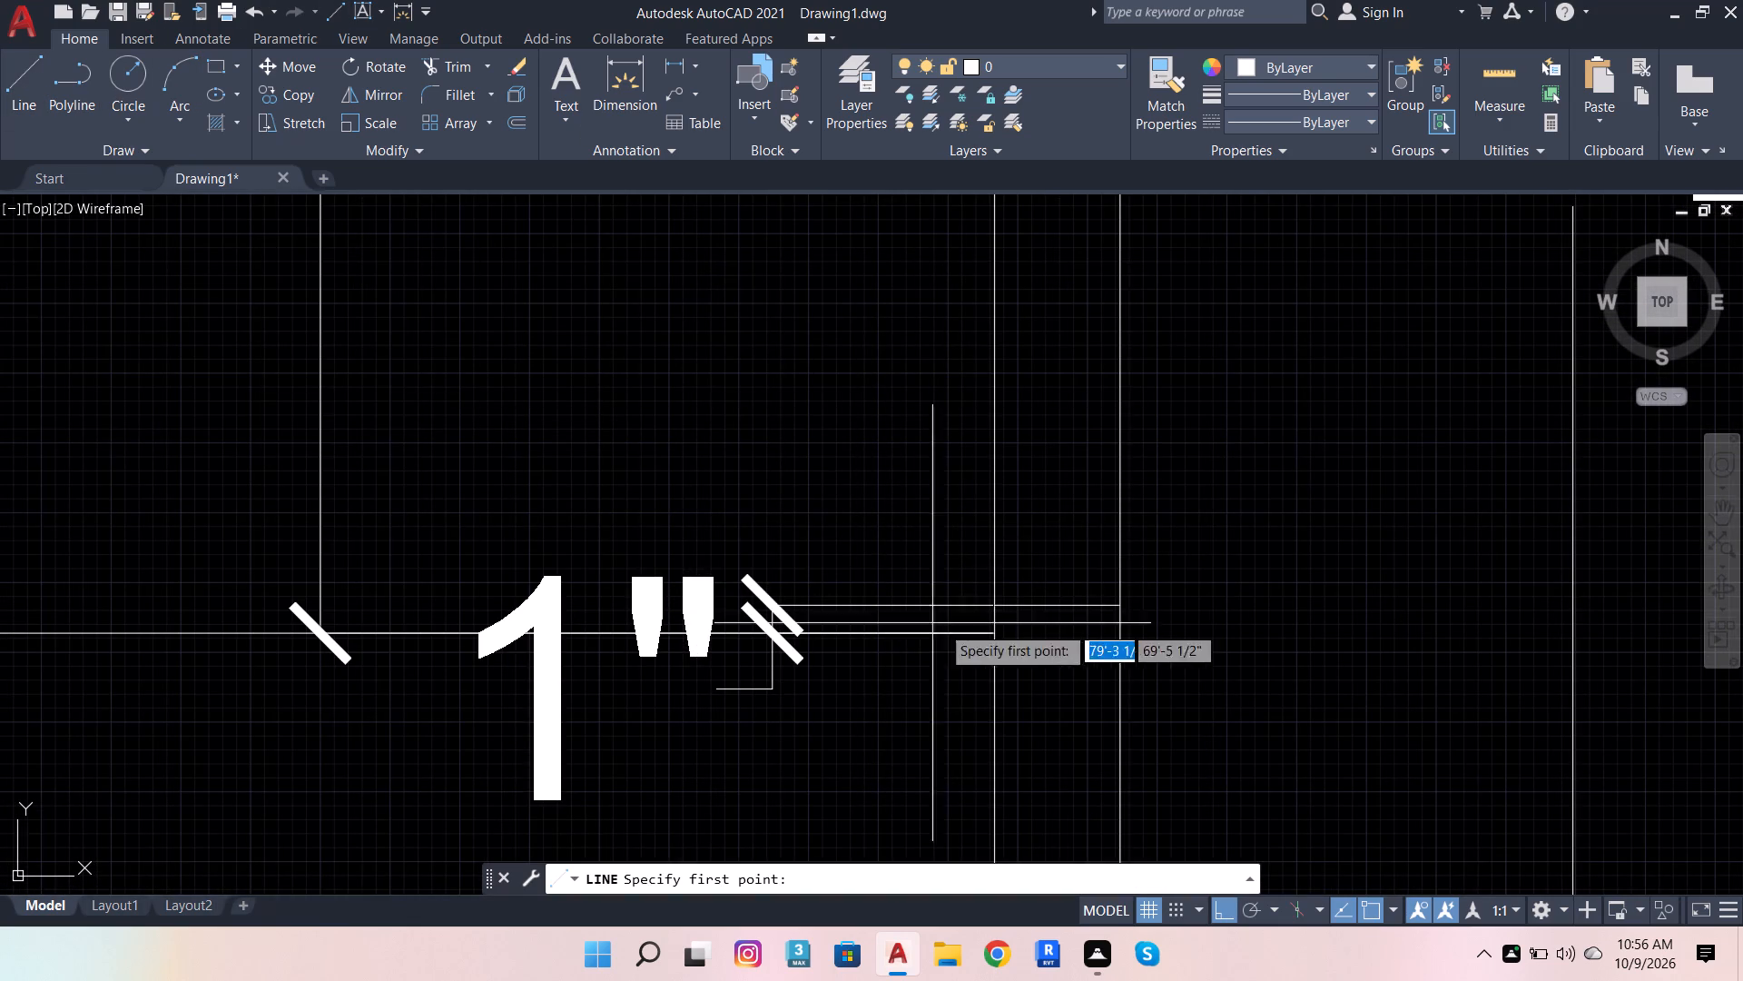
click(1000, 638)
click(1167, 635)
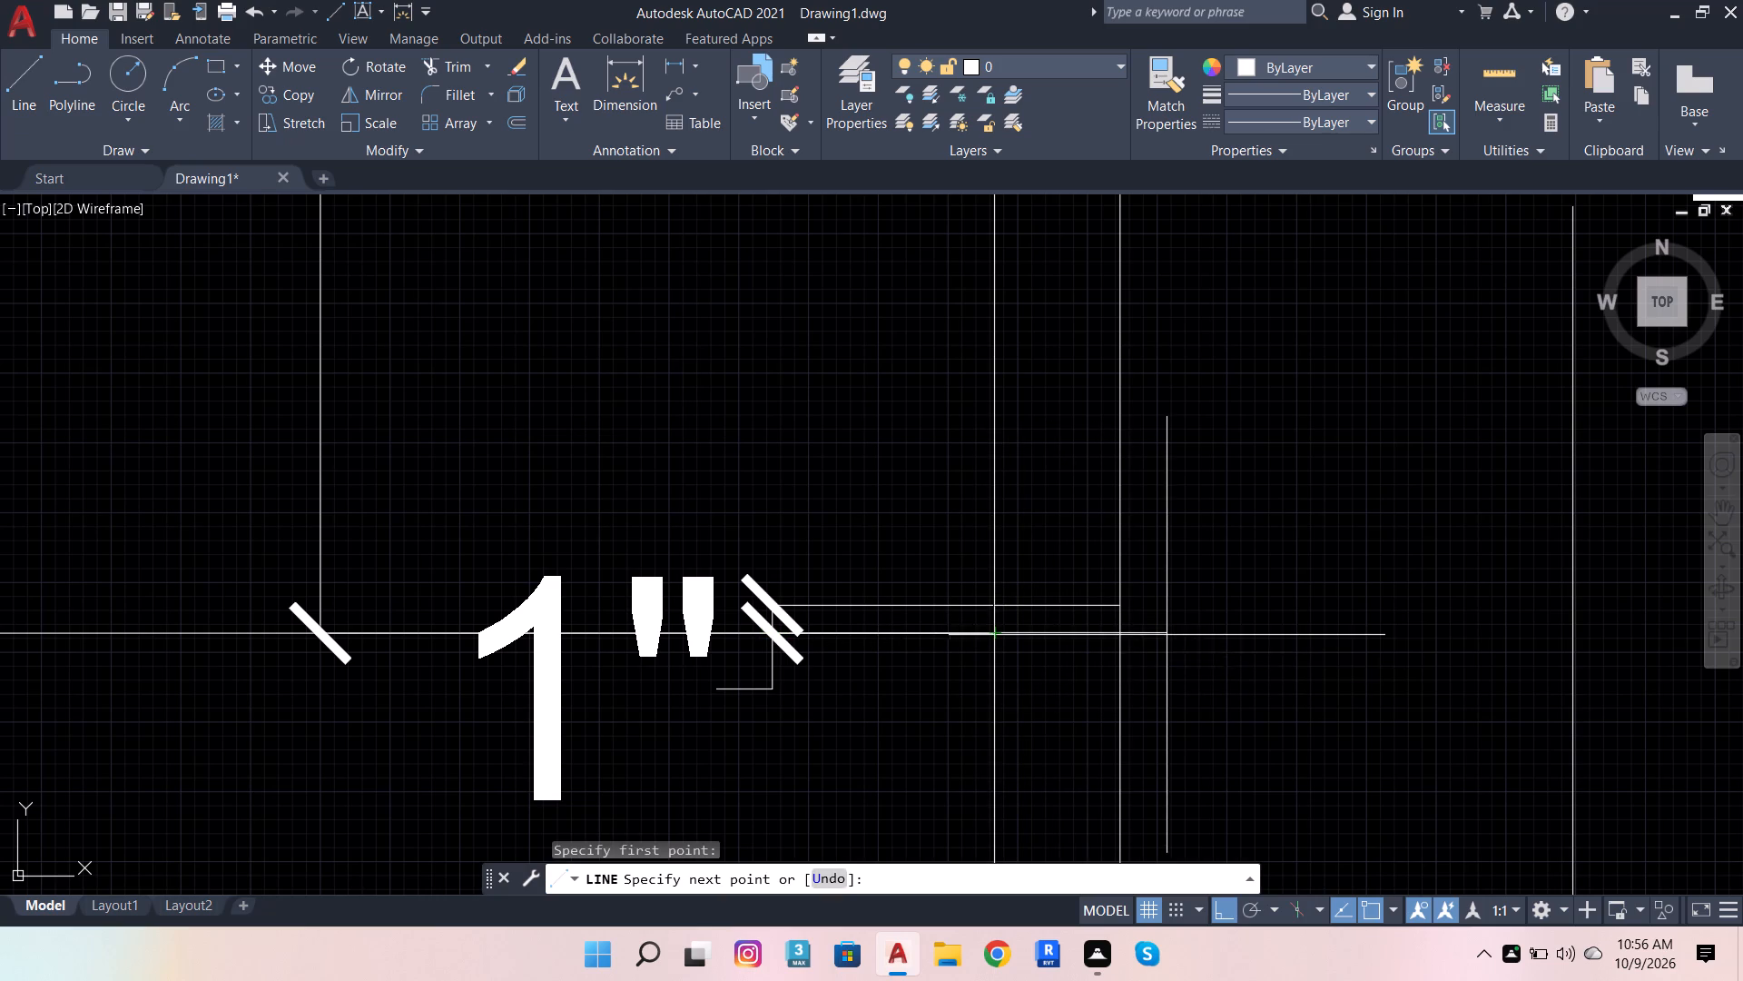
Trim away the upper offset line inside the vertical partition, the new line's overhang past the far face, and the 1" dimension.
click(466, 71)
click(456, 62)
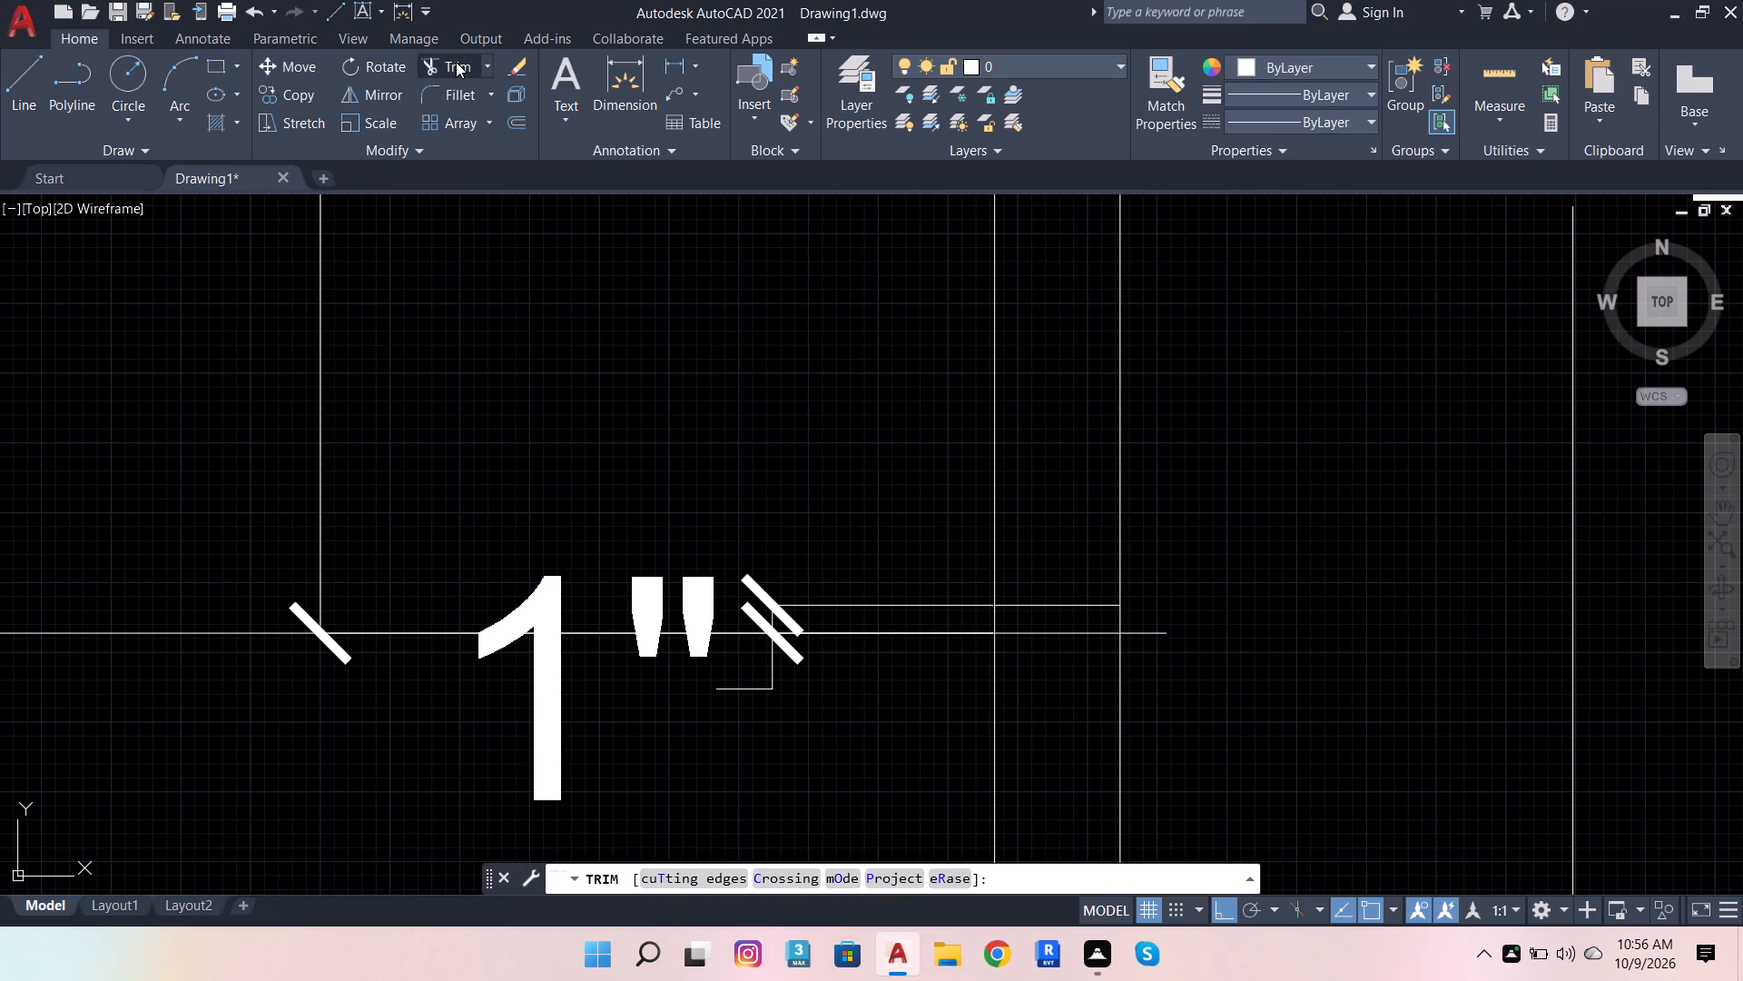
click(1060, 595)
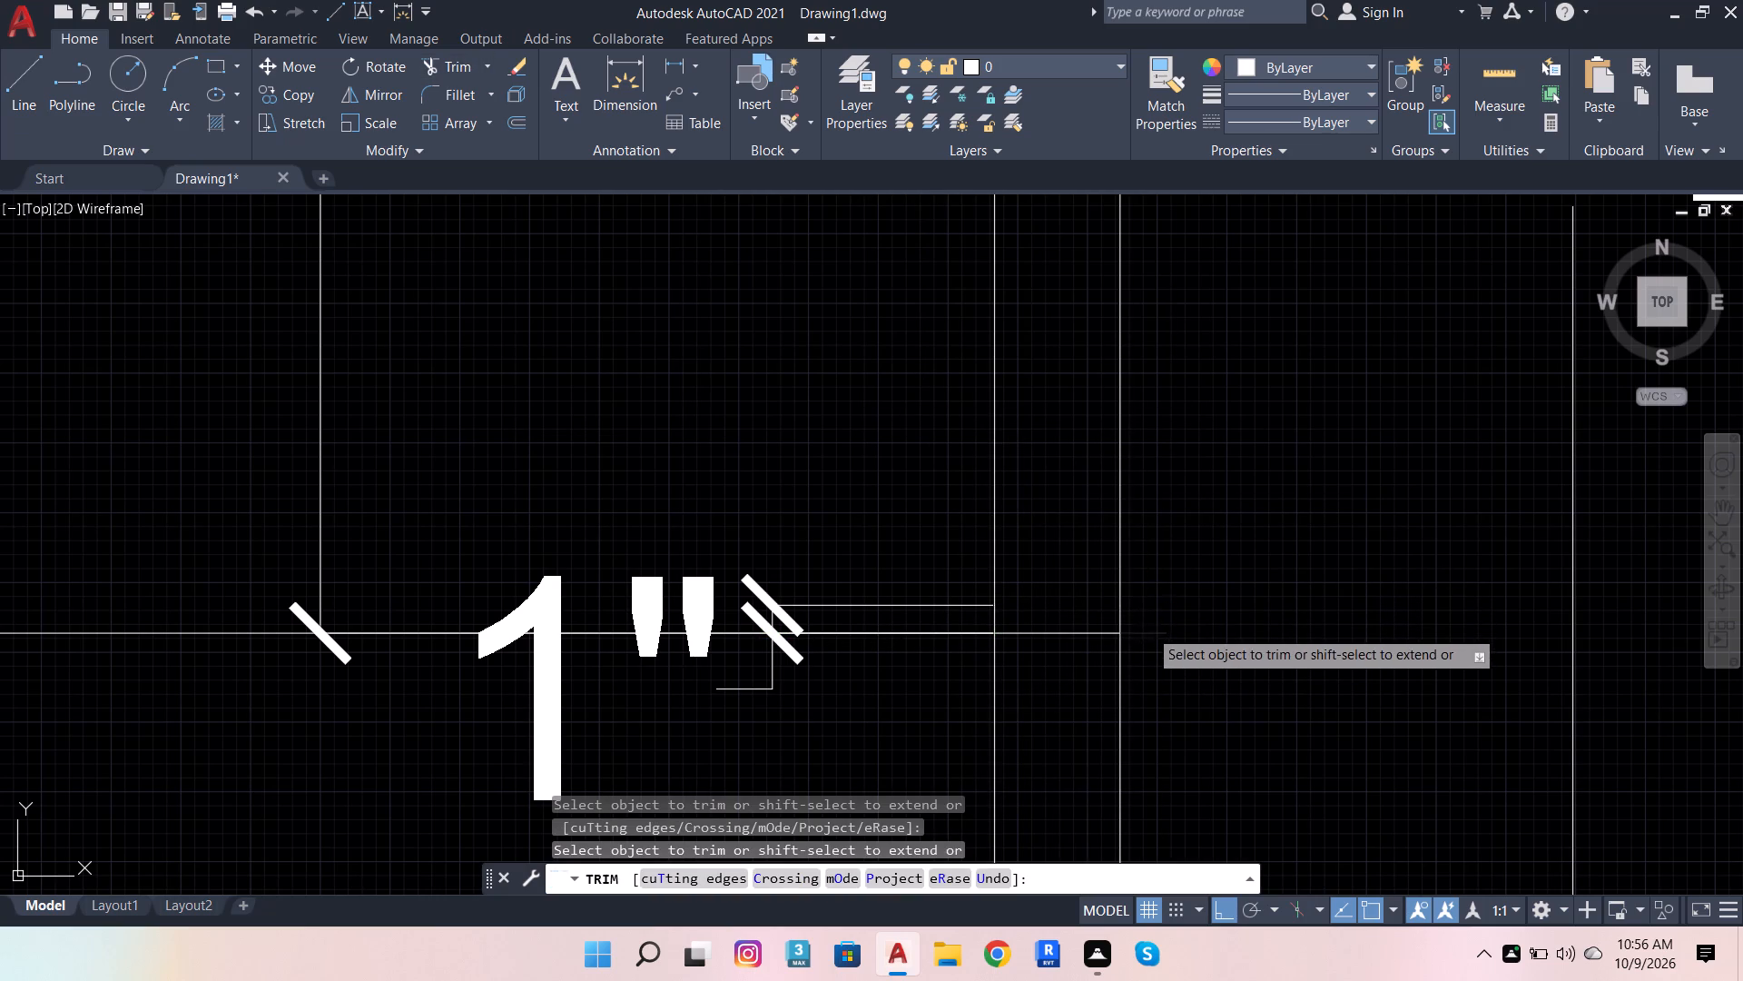
click(1148, 629)
click(764, 598)
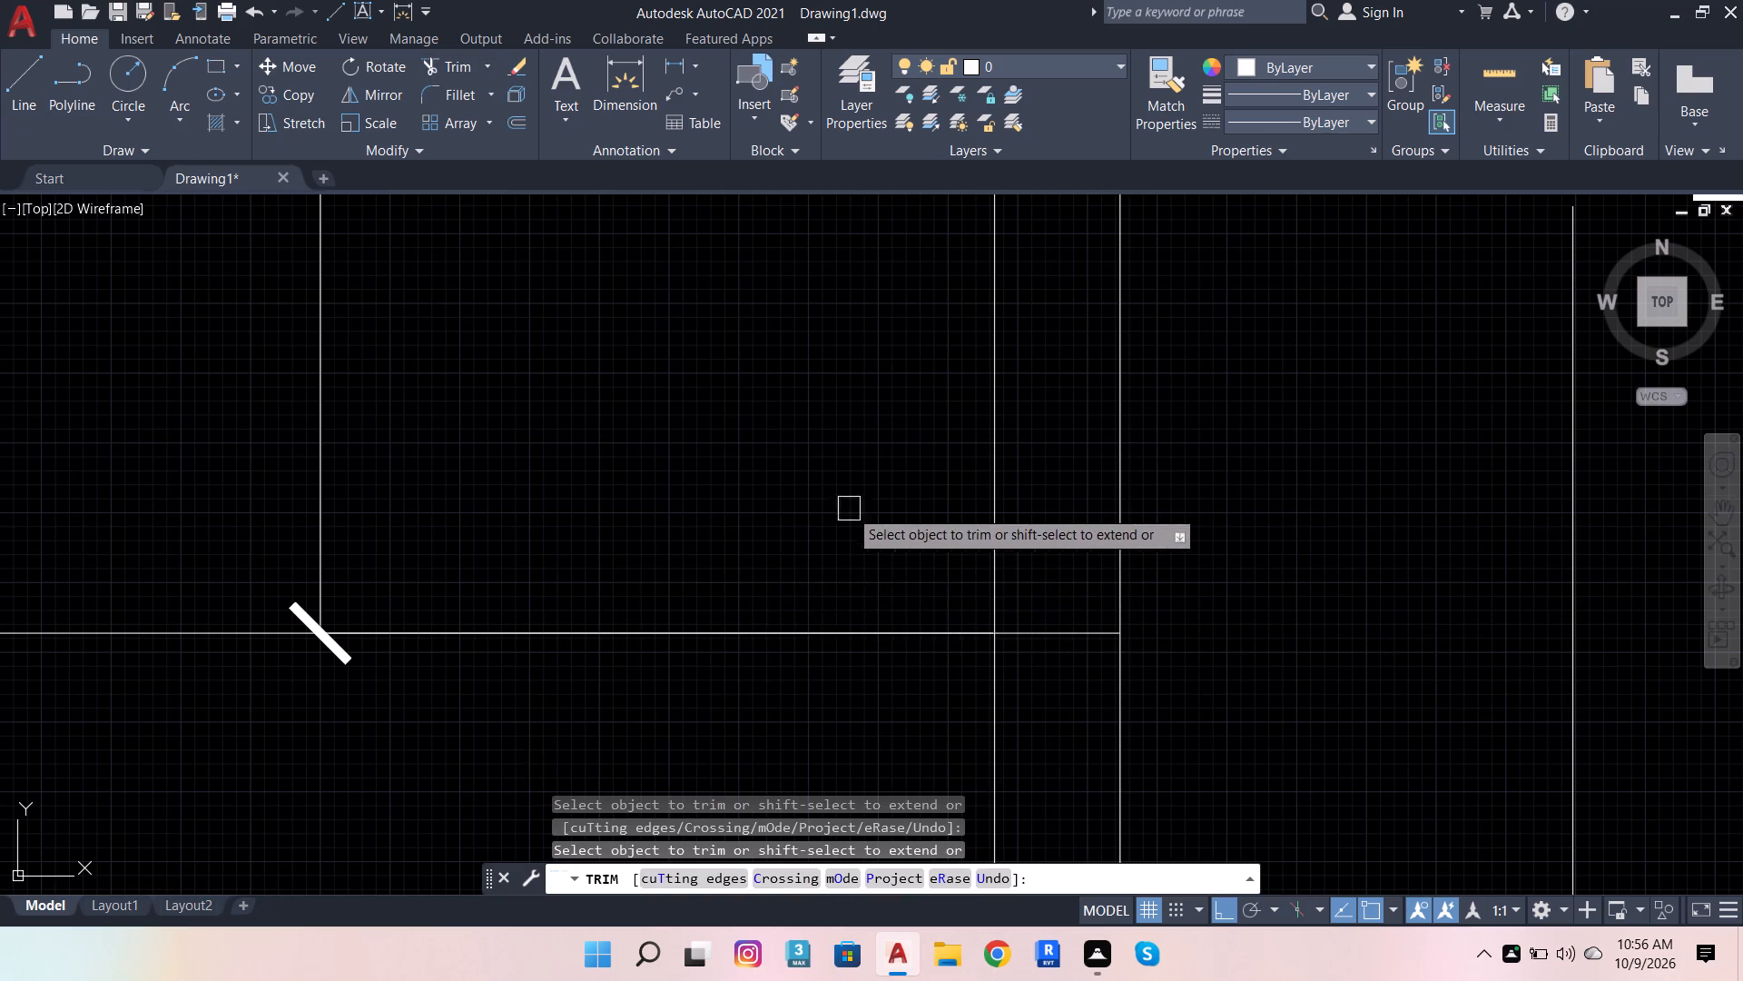
scroll(871, 552, down, 4)
scroll(895, 577, up, 2)
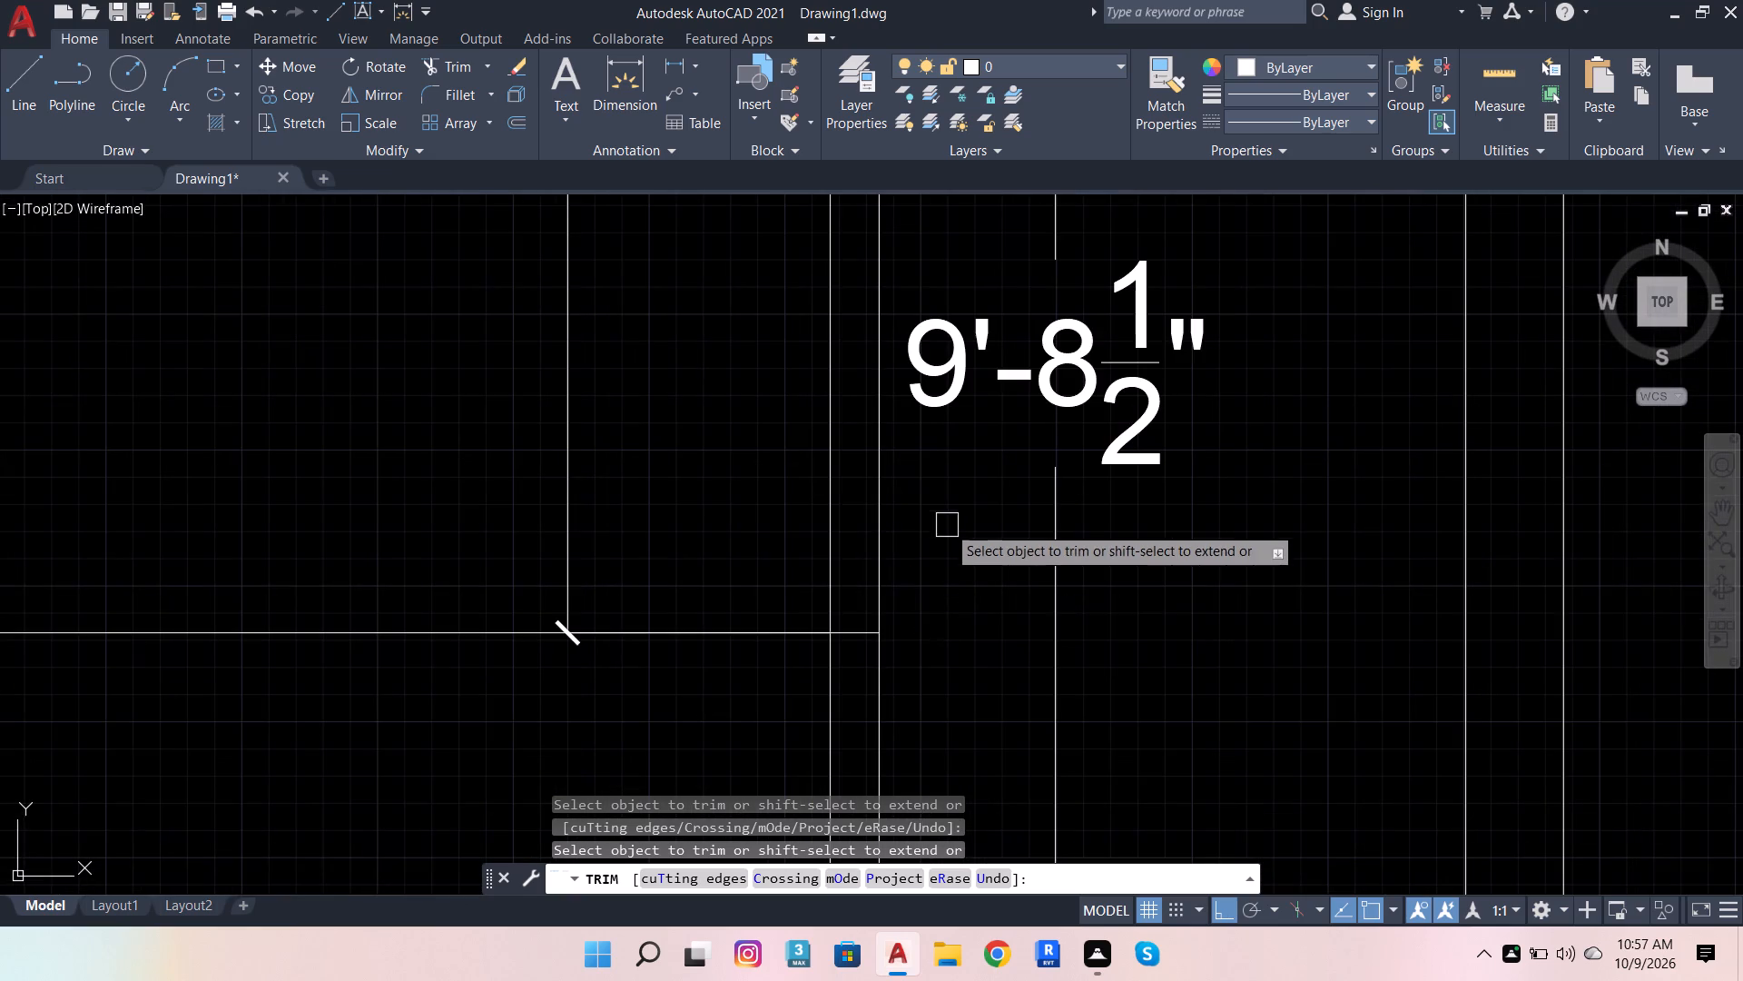
scroll(951, 508, down, 3)
key(Escape)
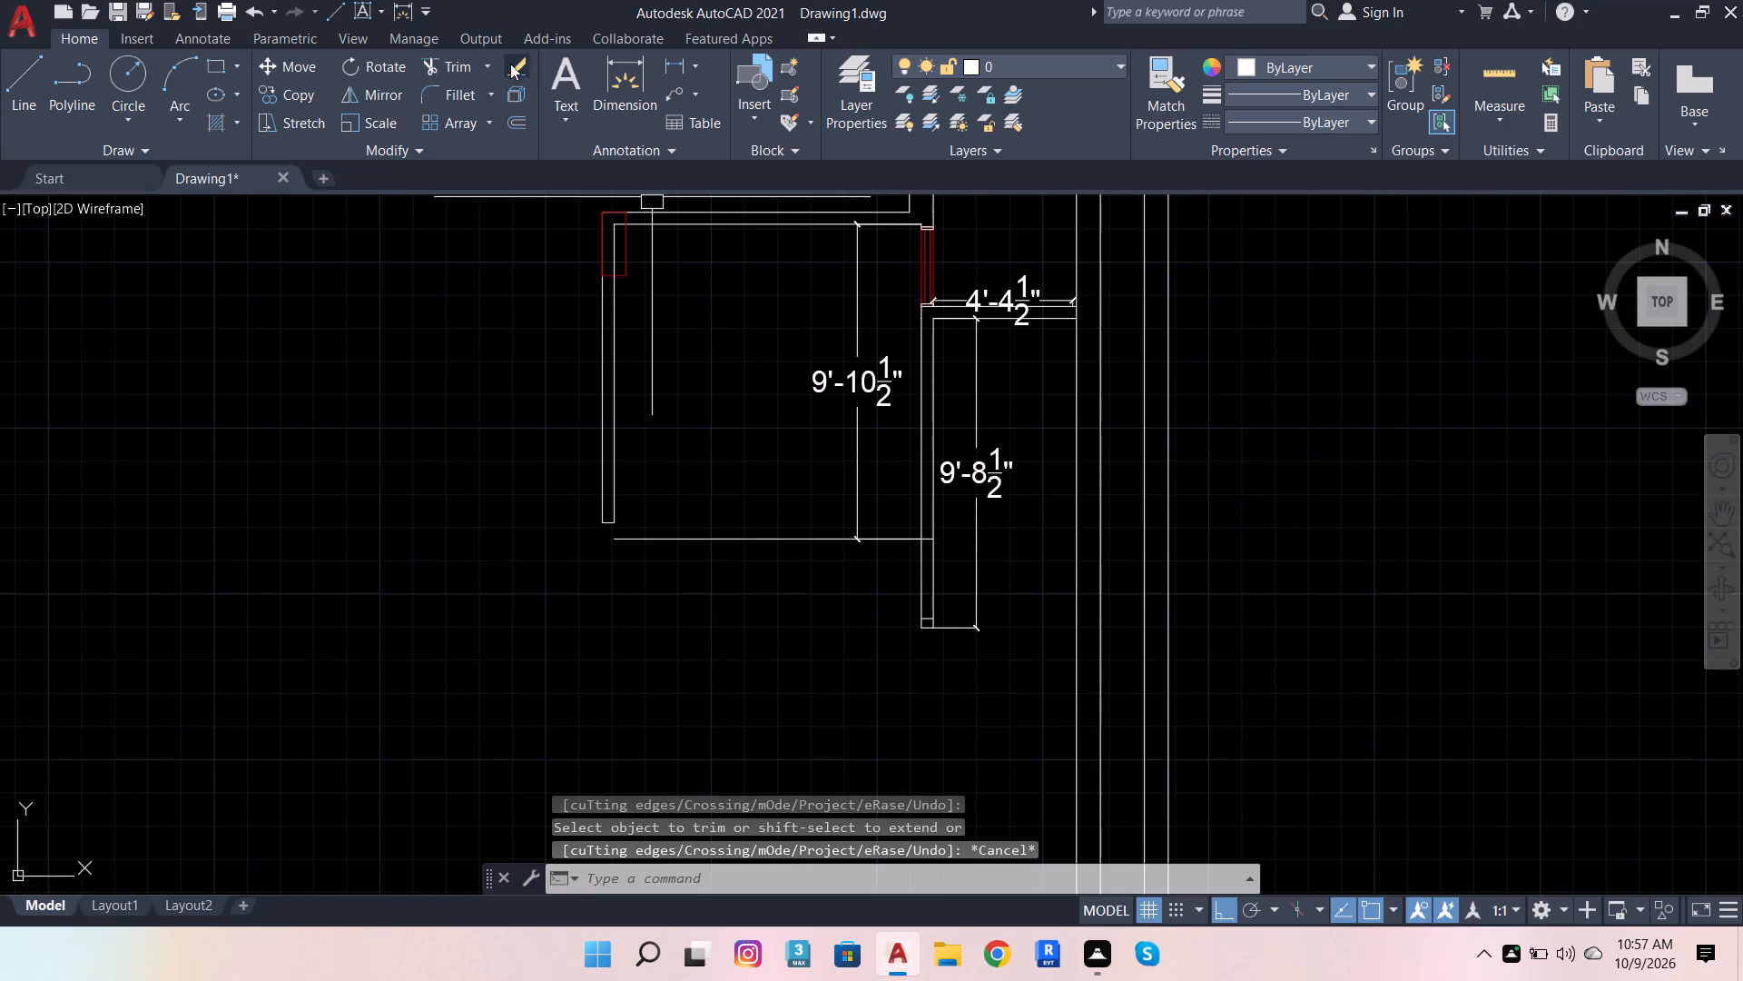
Dimension the vertical gap between the new cross line and the lower short line, placing it beside the partition's near face.
click(626, 94)
scroll(926, 586, up, 3)
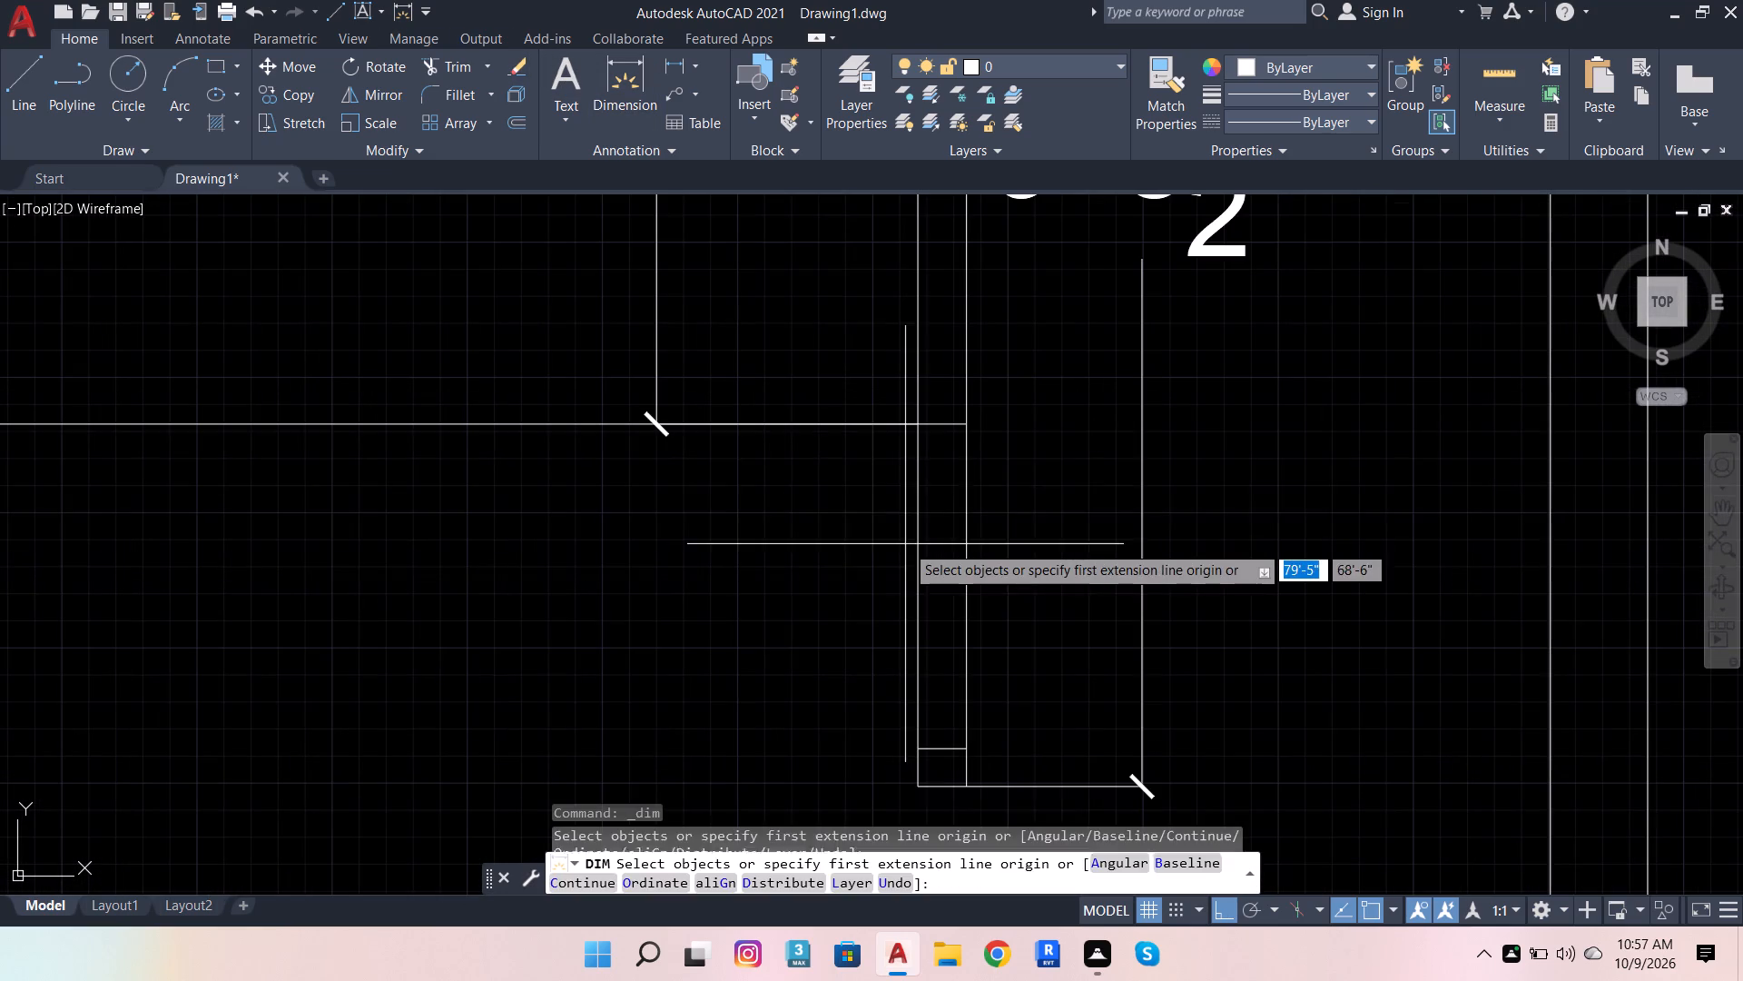
click(918, 422)
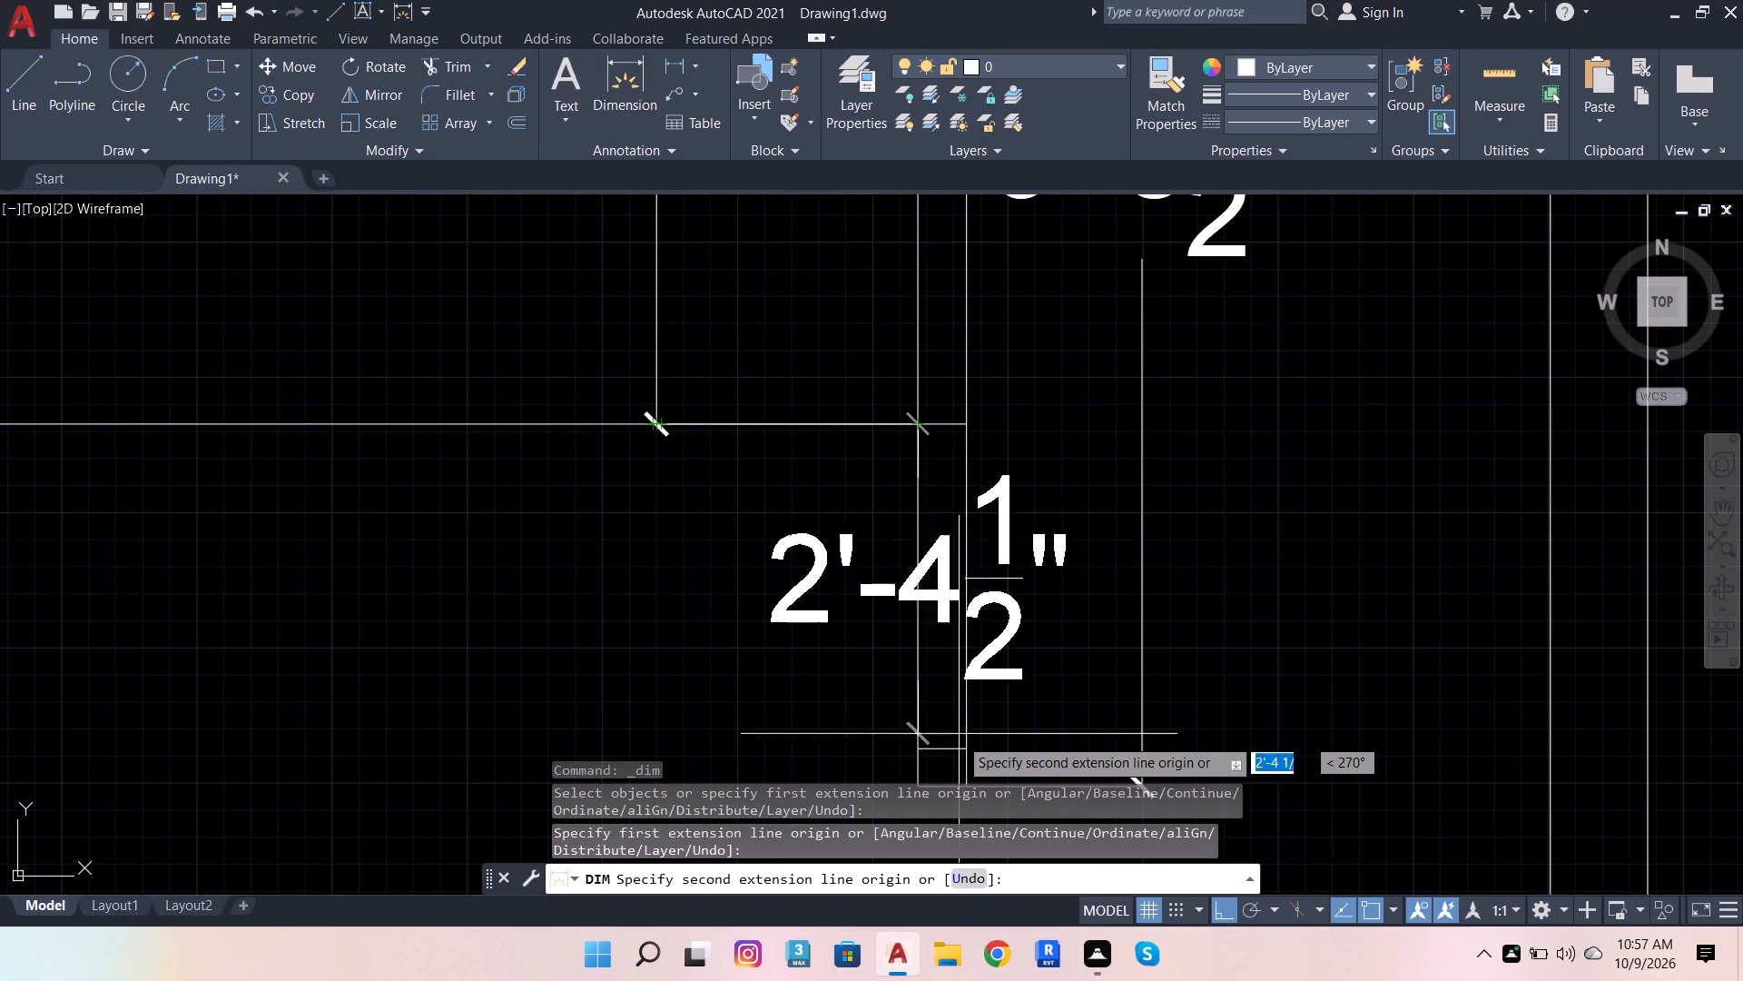
click(921, 748)
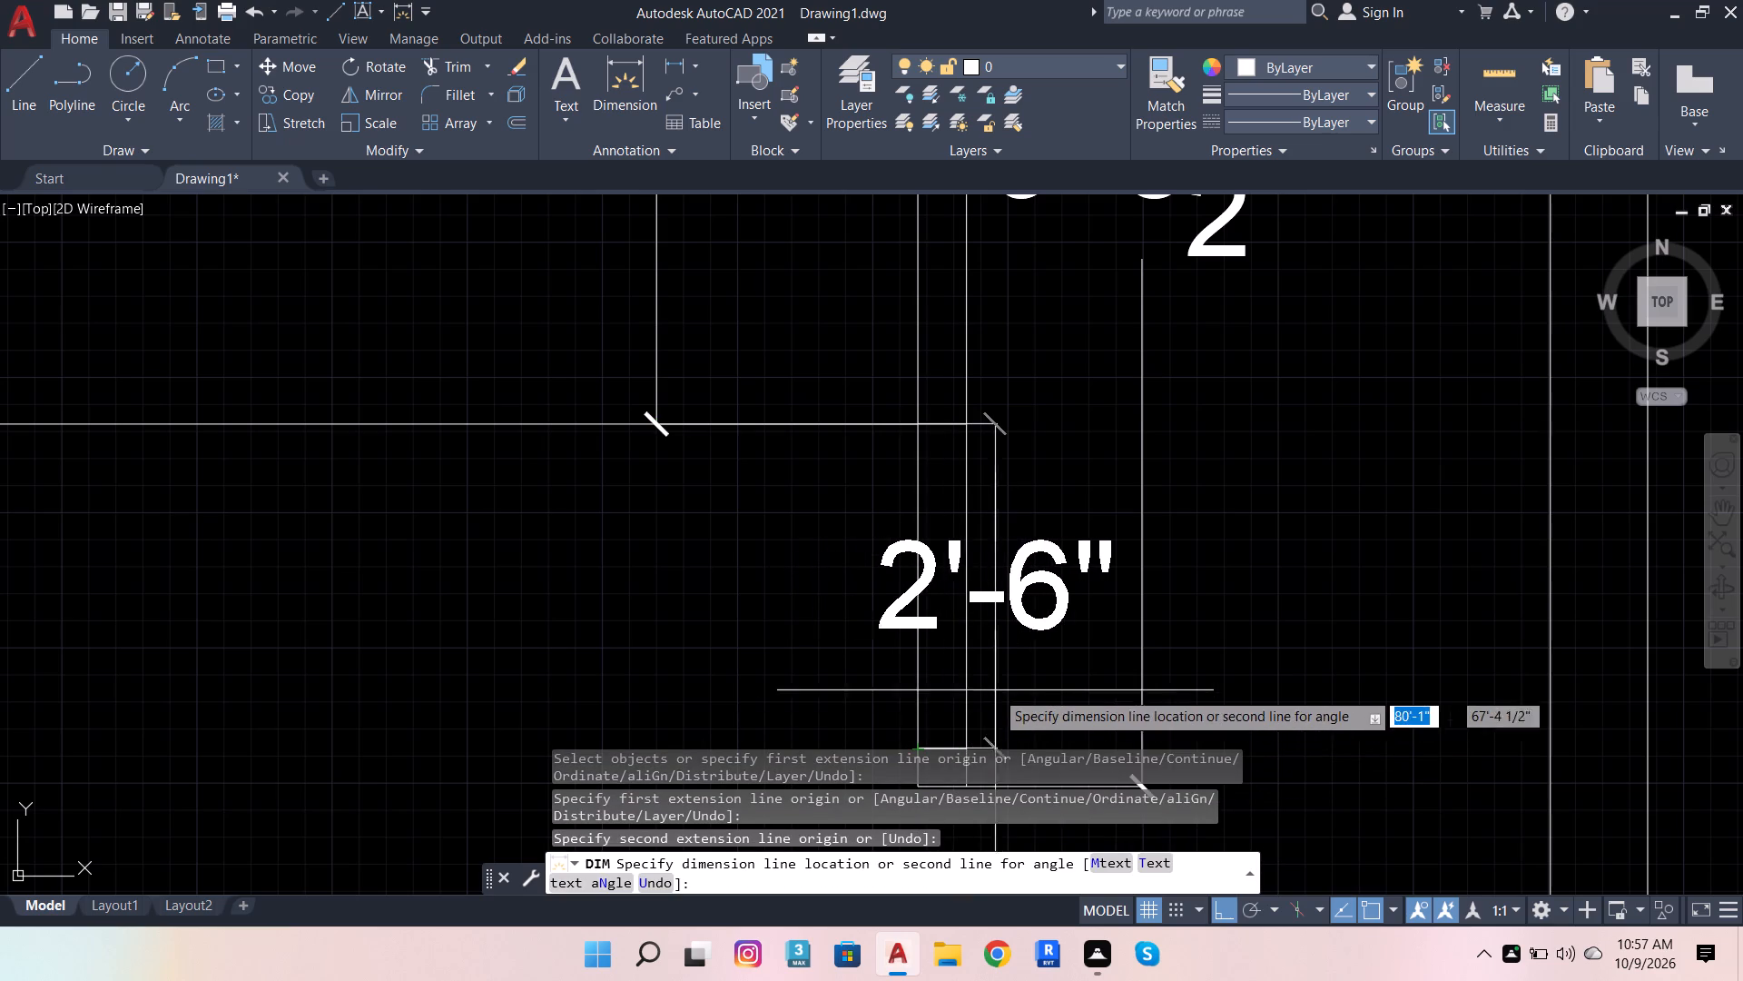
click(872, 629)
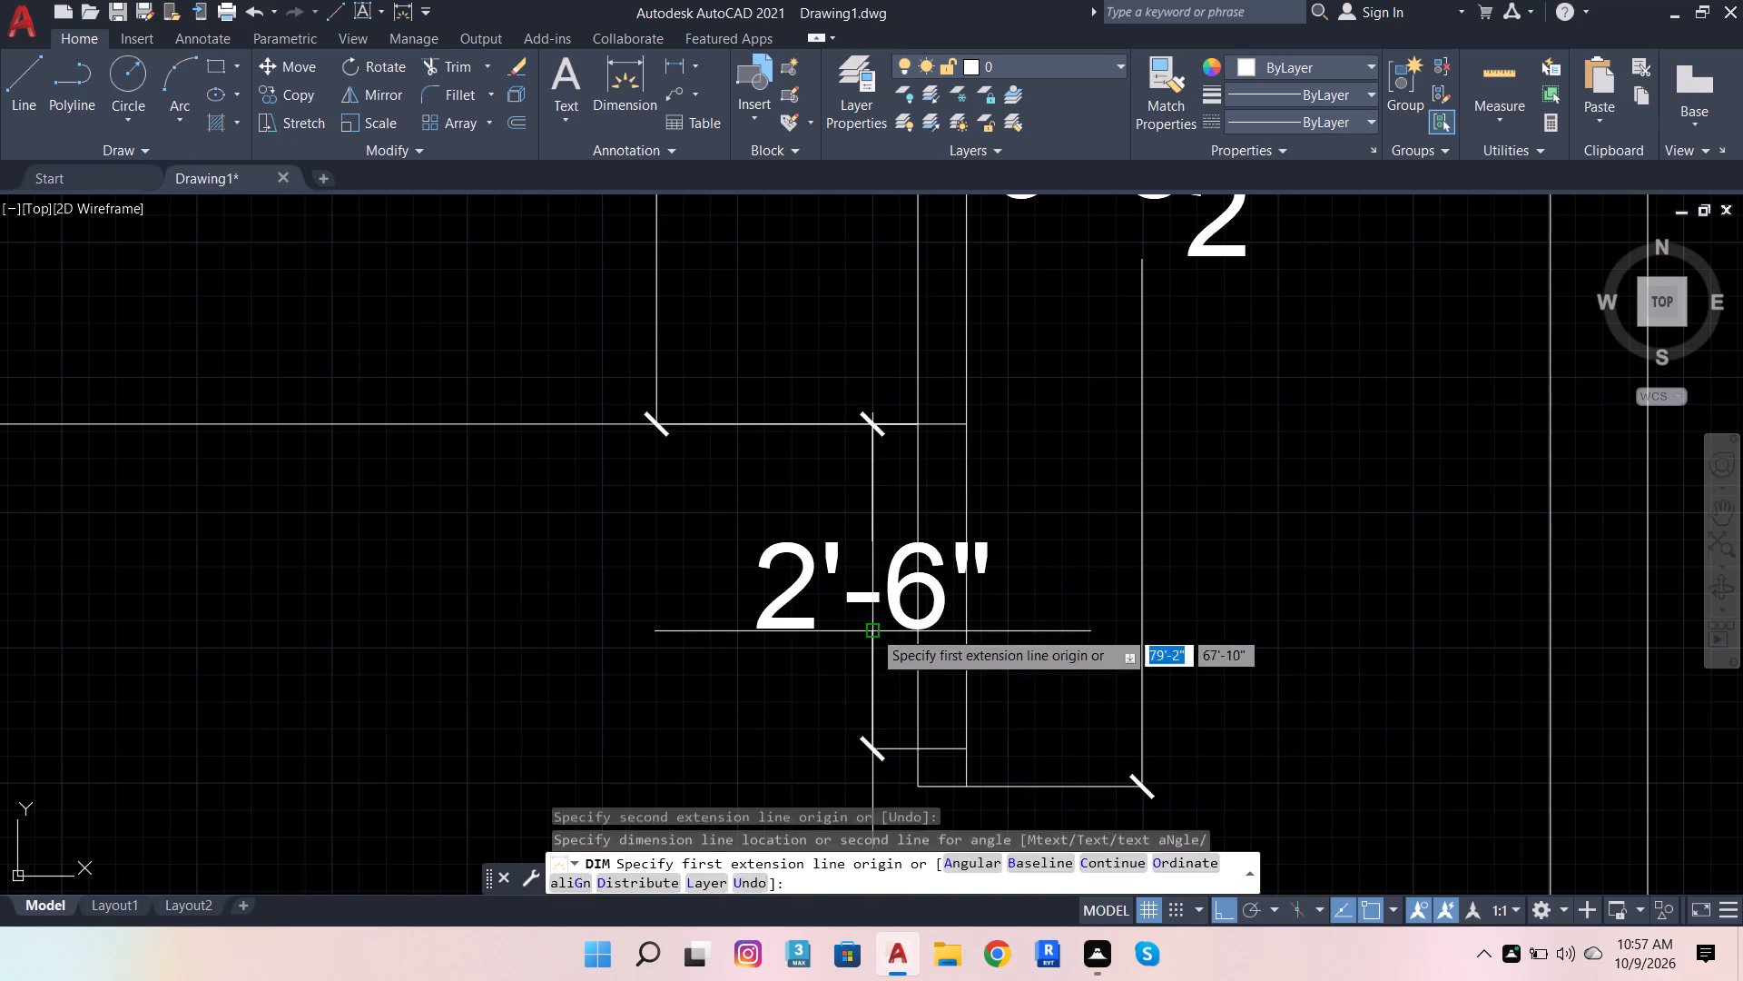
key(space)
key(space)
key(space)
key(Escape)
key(Escape)
key(Escape)
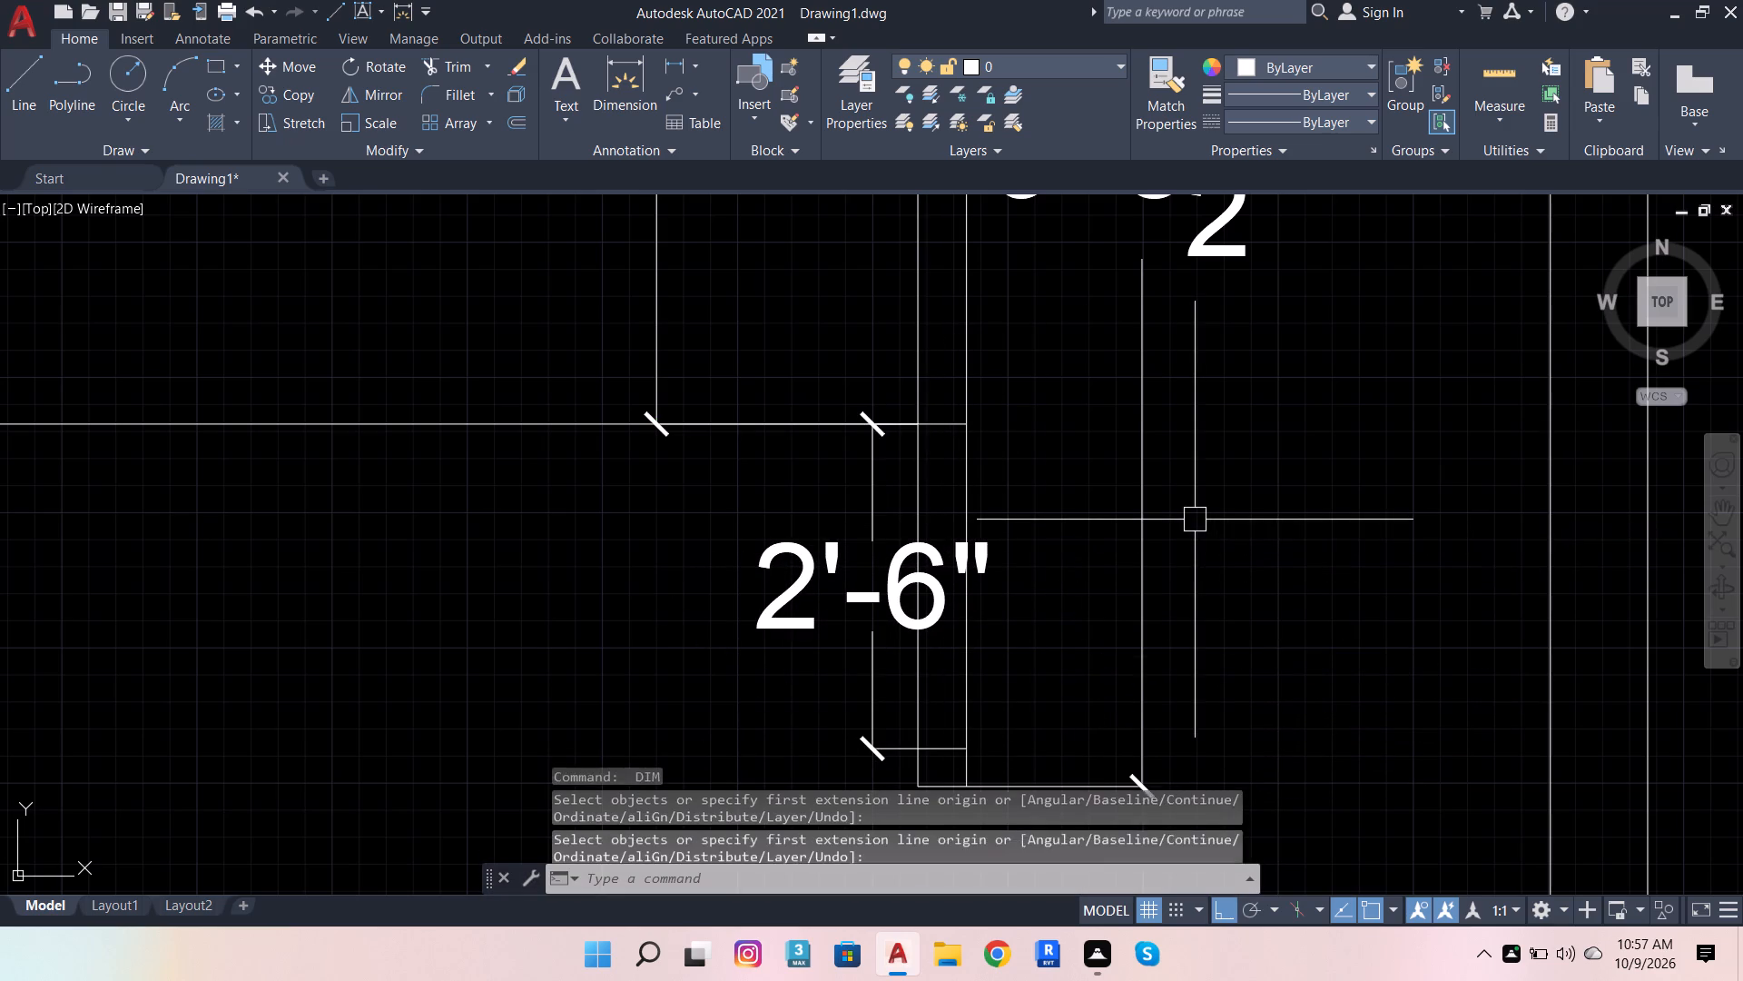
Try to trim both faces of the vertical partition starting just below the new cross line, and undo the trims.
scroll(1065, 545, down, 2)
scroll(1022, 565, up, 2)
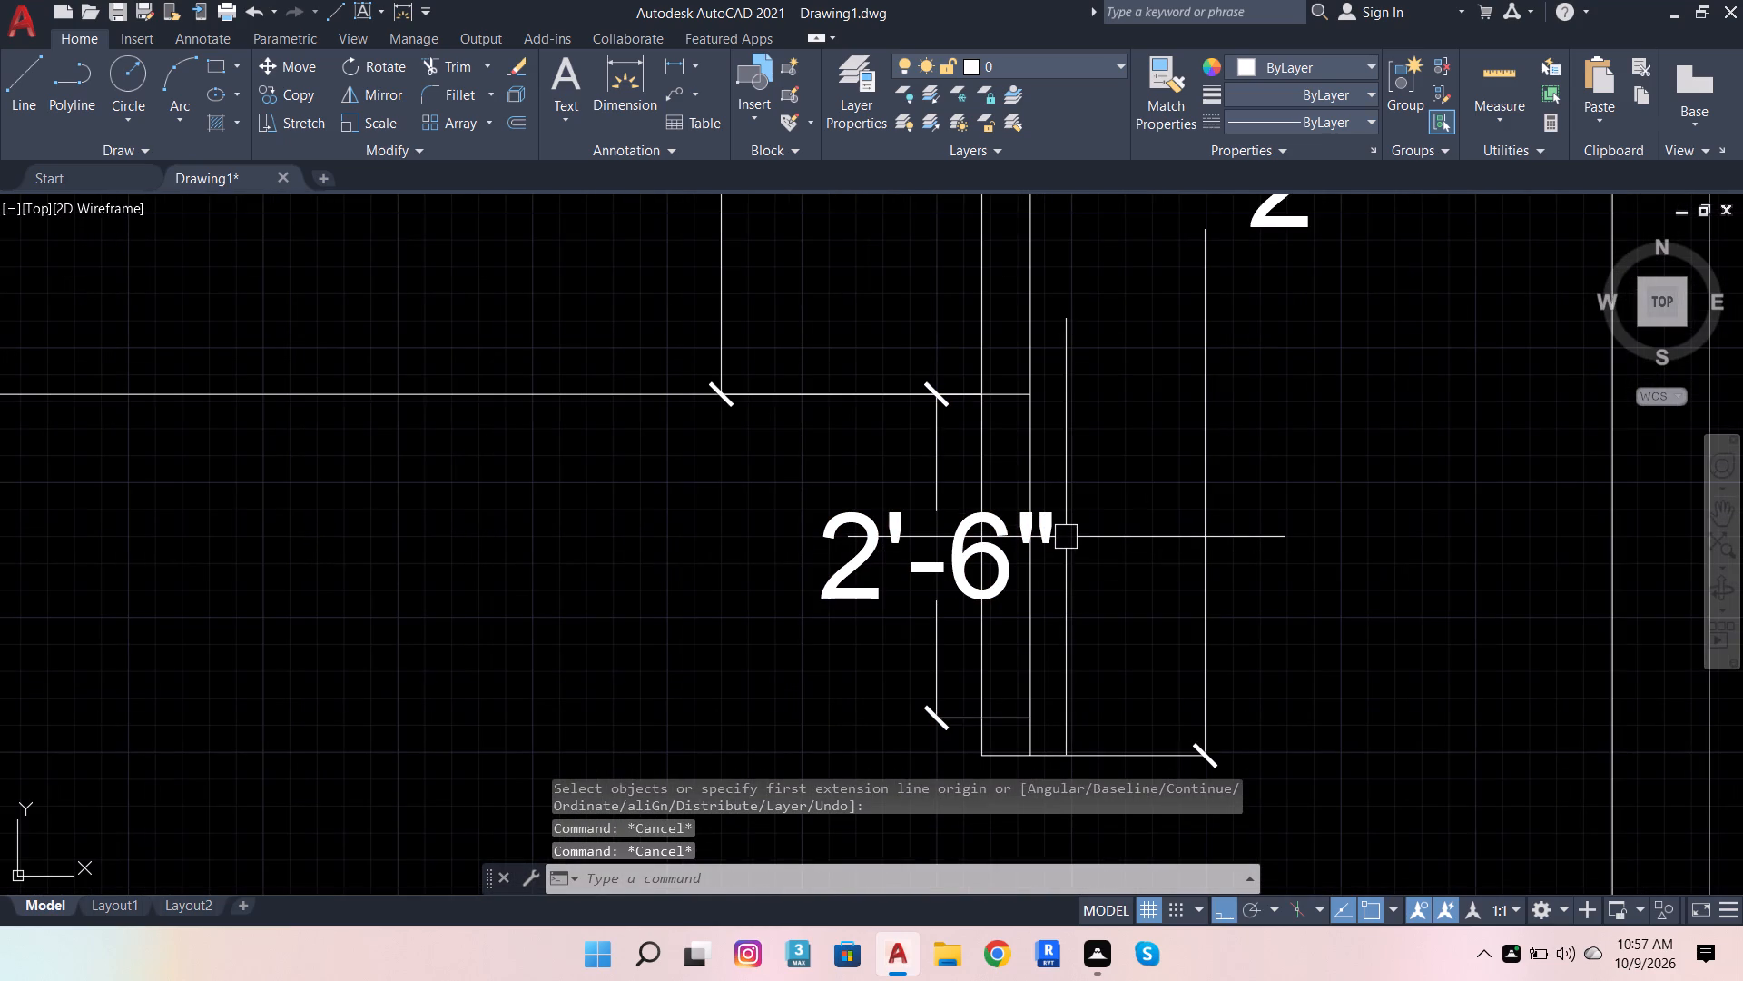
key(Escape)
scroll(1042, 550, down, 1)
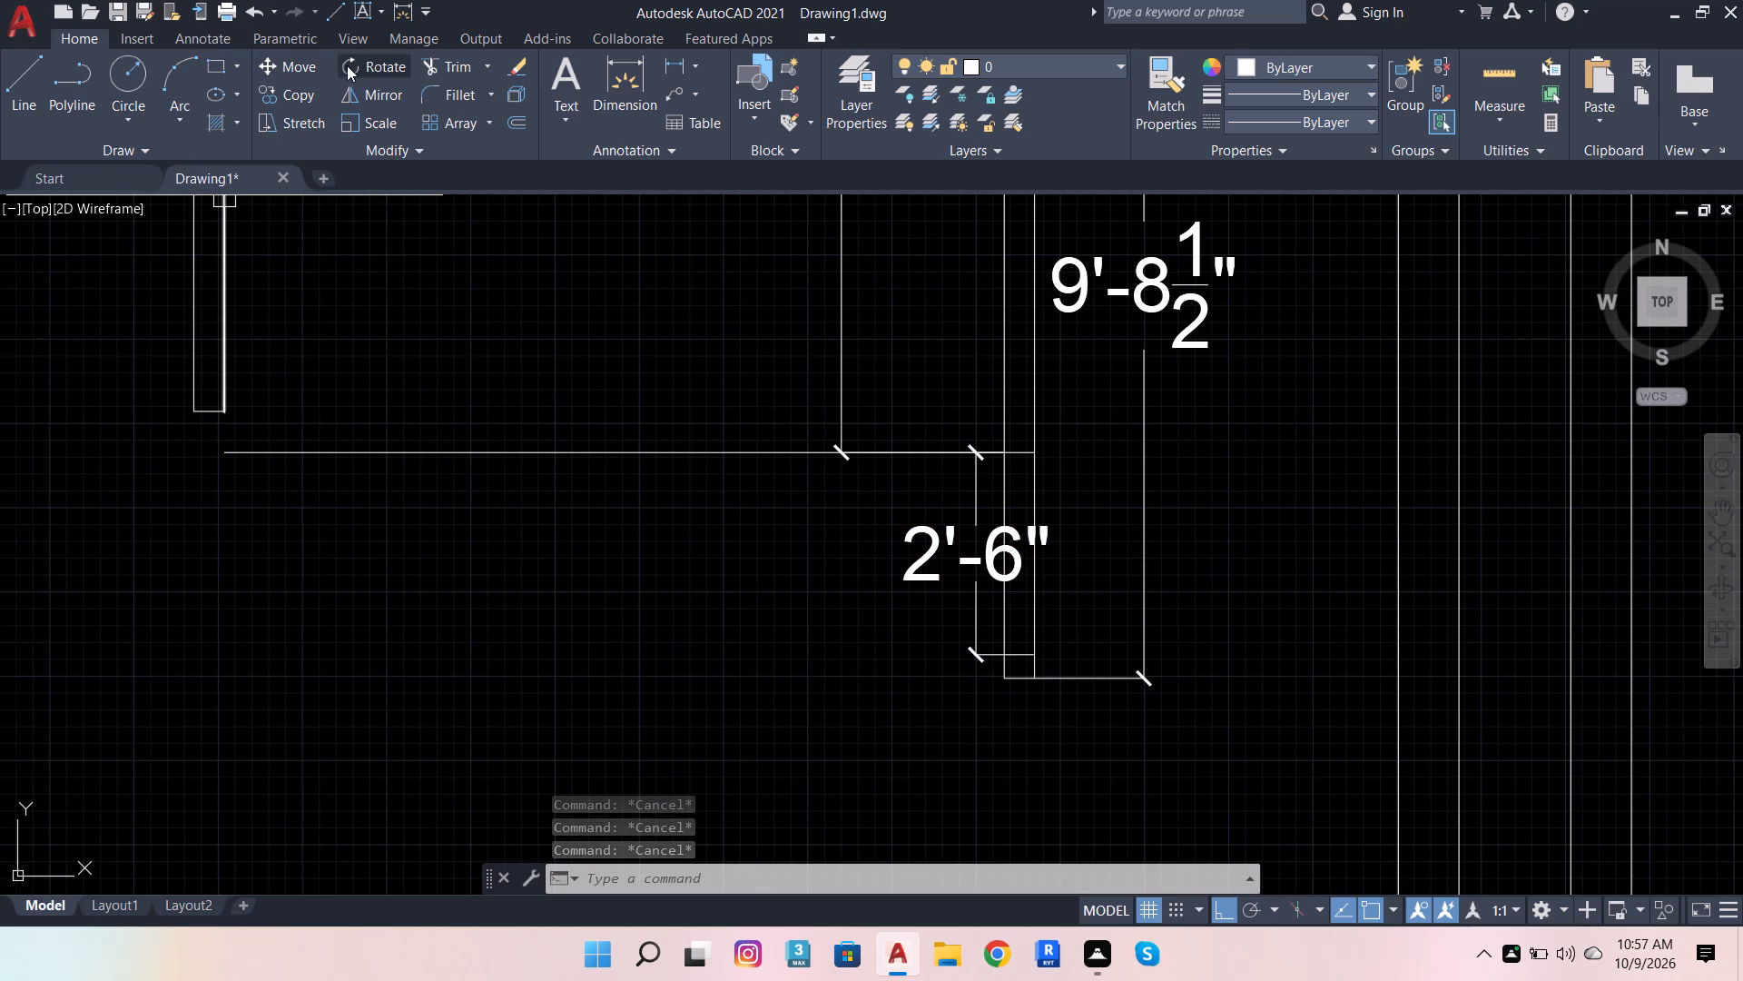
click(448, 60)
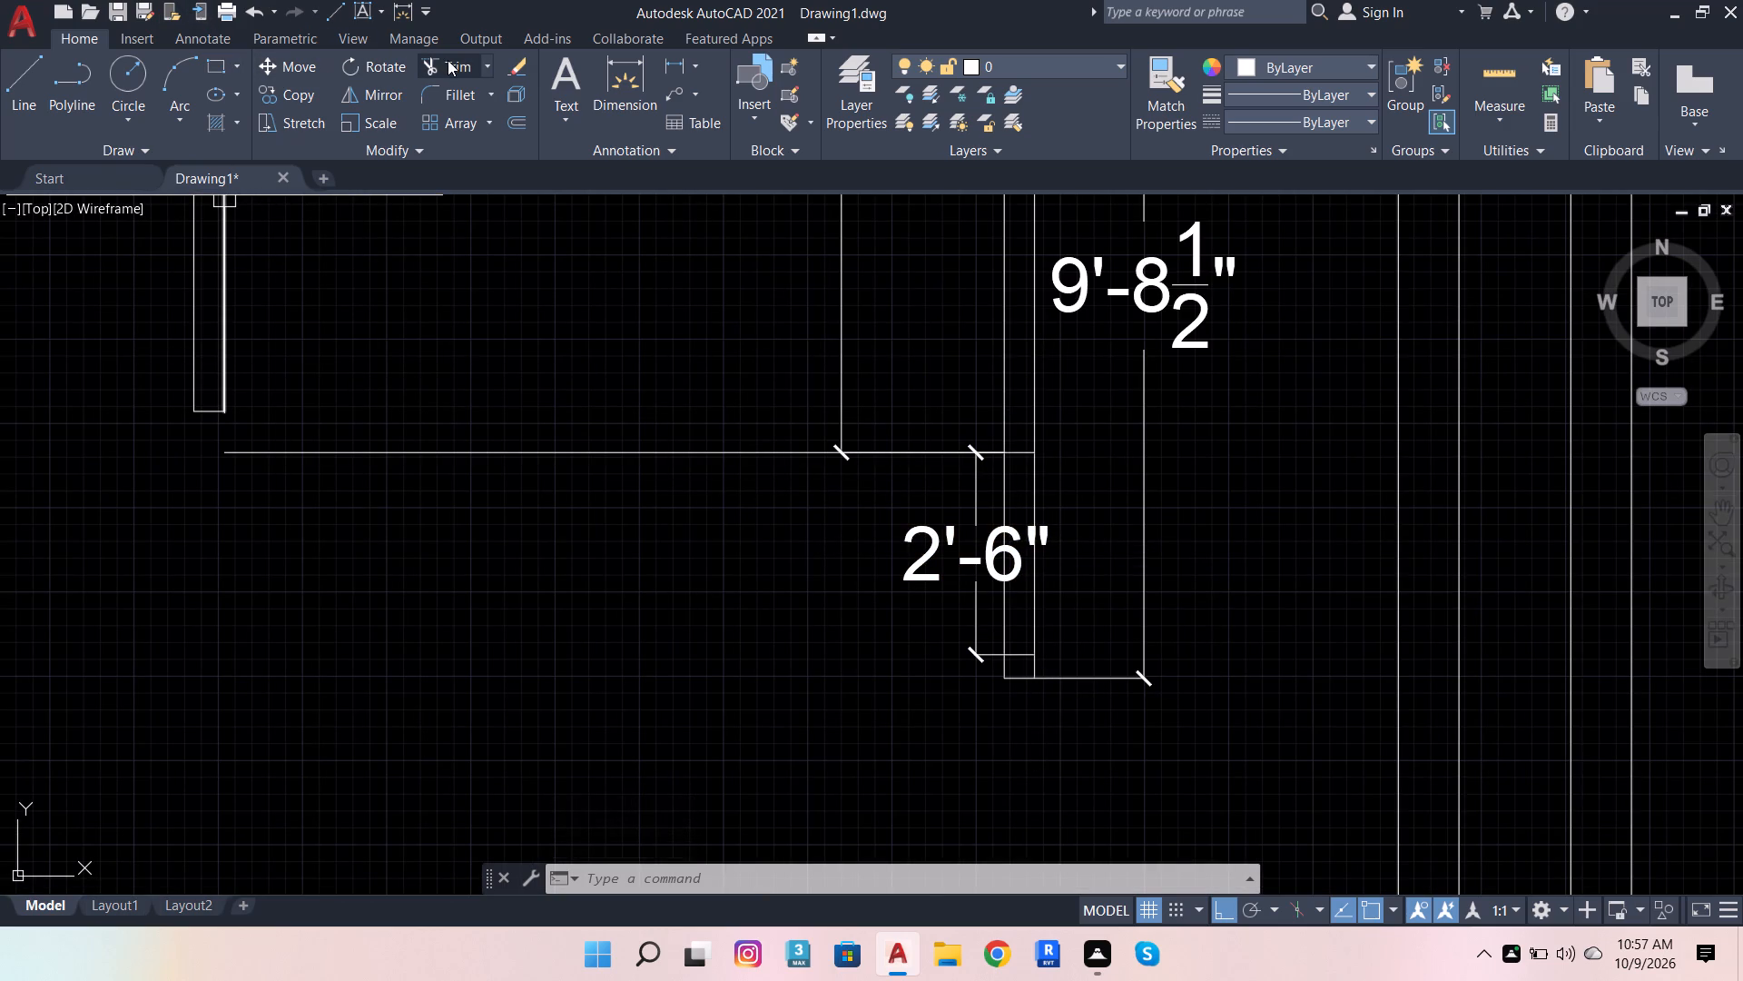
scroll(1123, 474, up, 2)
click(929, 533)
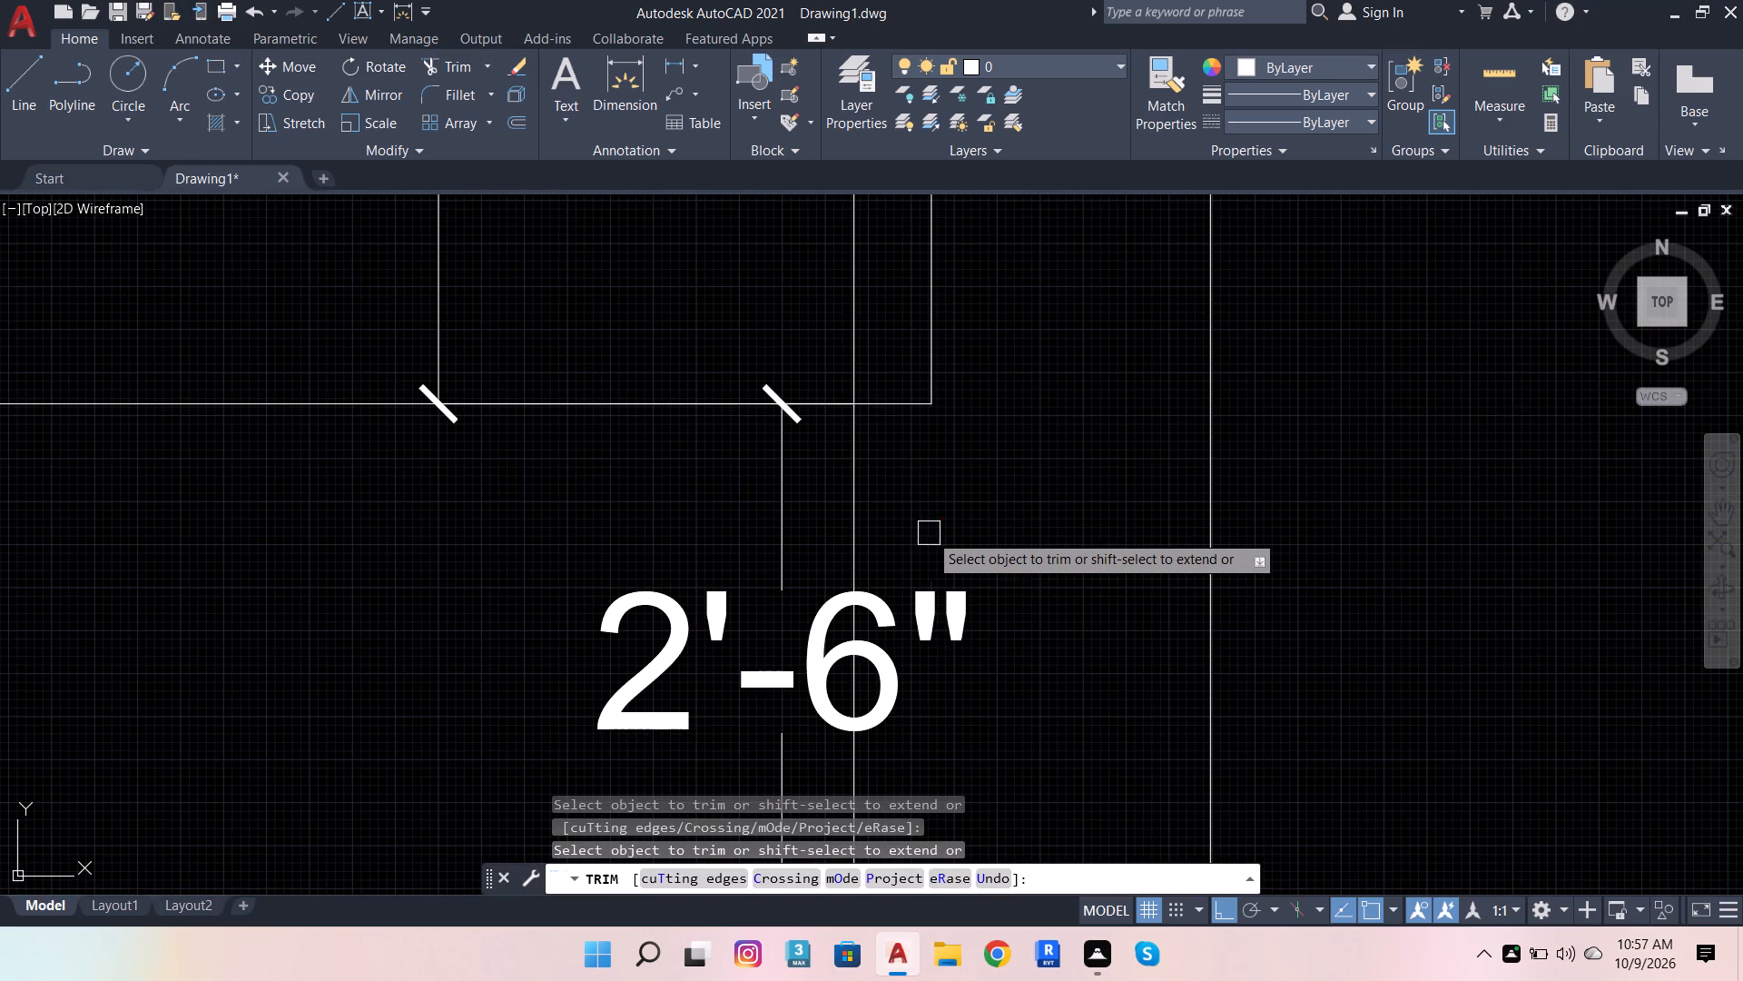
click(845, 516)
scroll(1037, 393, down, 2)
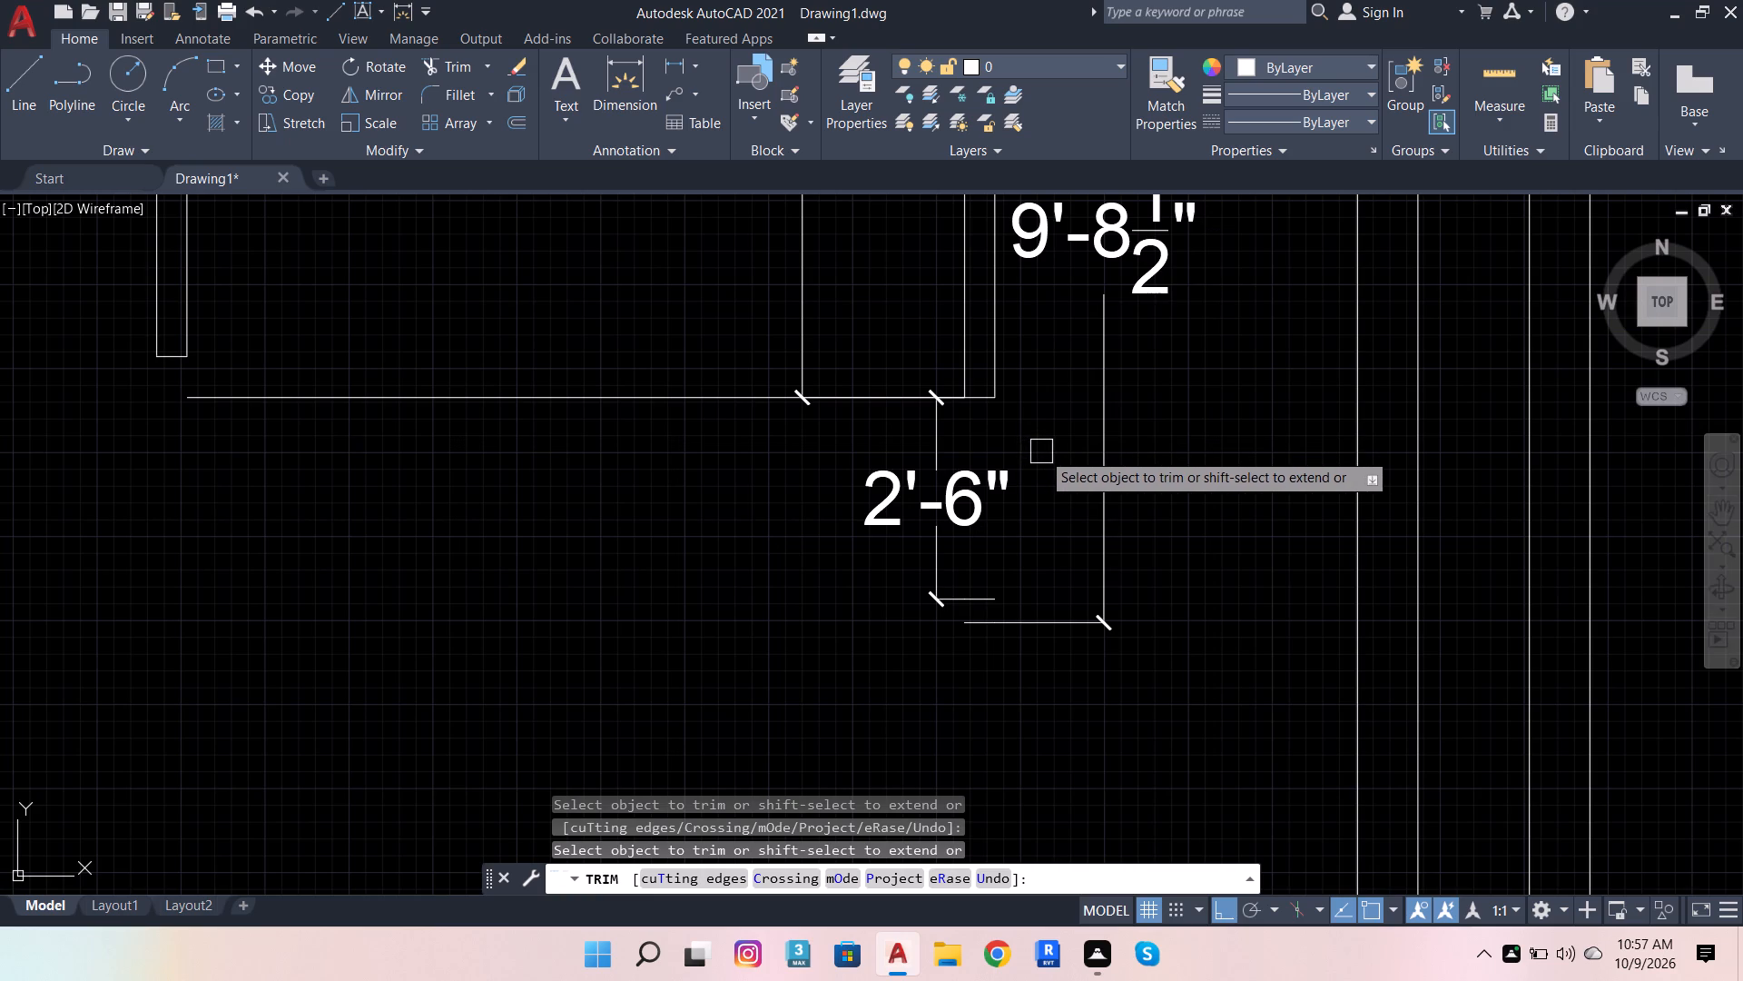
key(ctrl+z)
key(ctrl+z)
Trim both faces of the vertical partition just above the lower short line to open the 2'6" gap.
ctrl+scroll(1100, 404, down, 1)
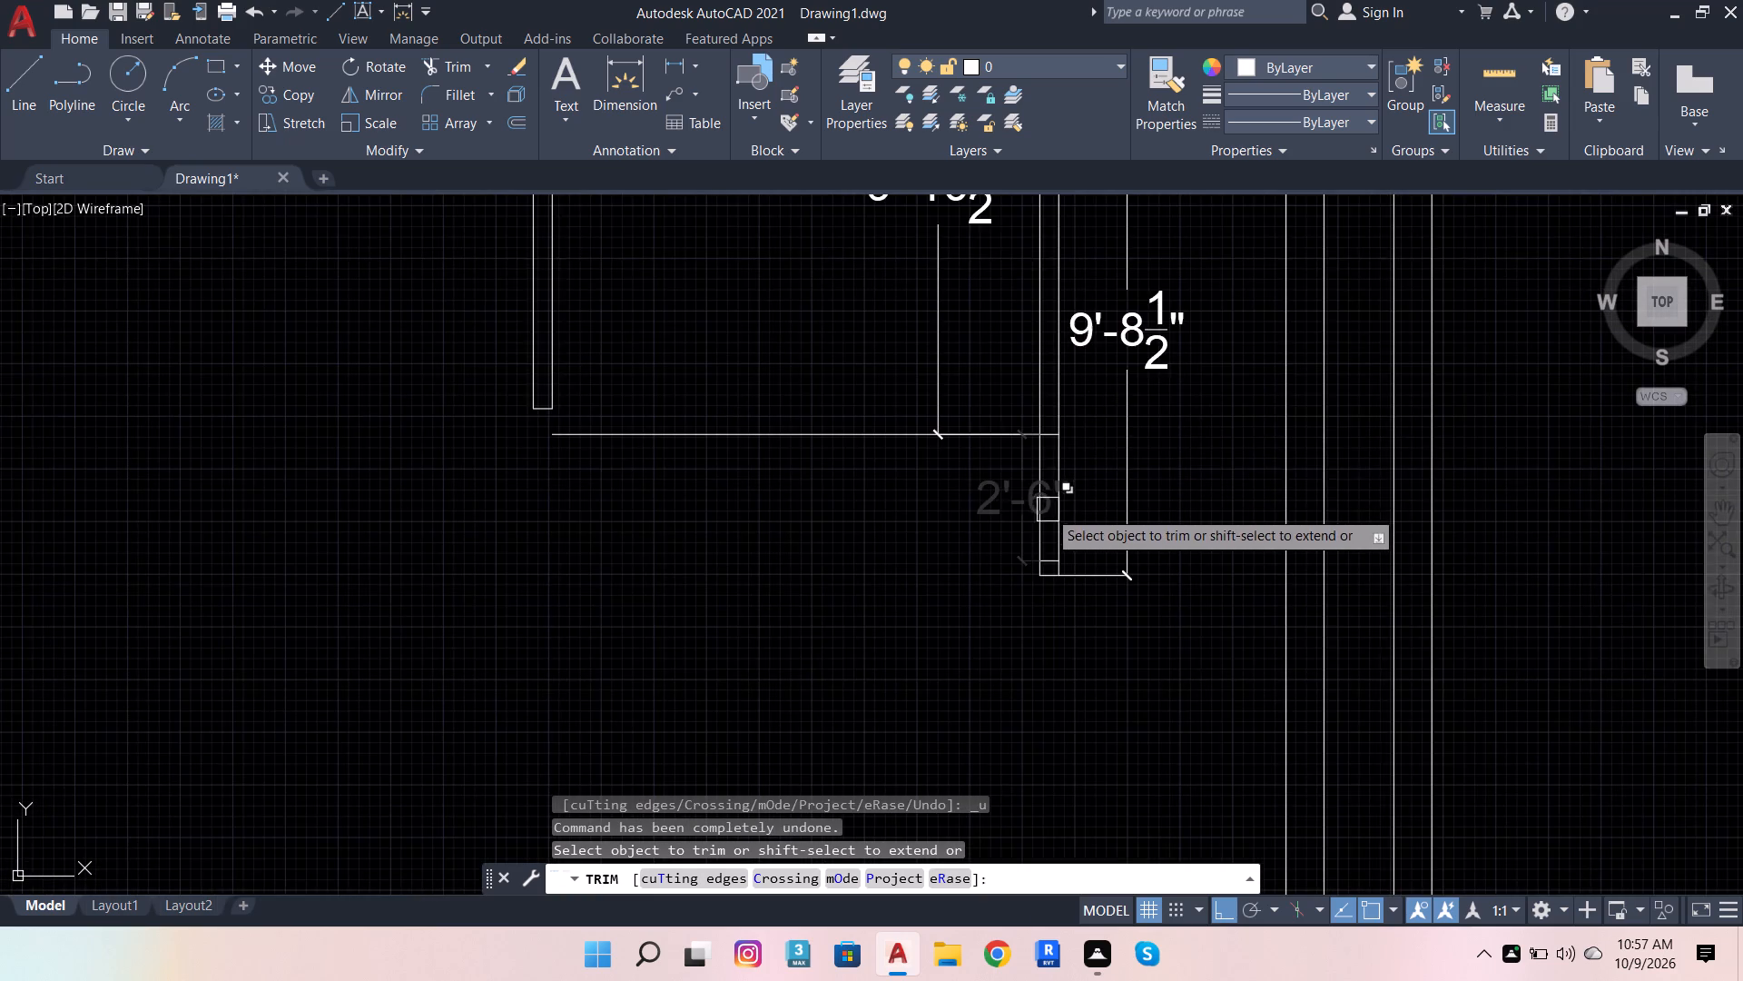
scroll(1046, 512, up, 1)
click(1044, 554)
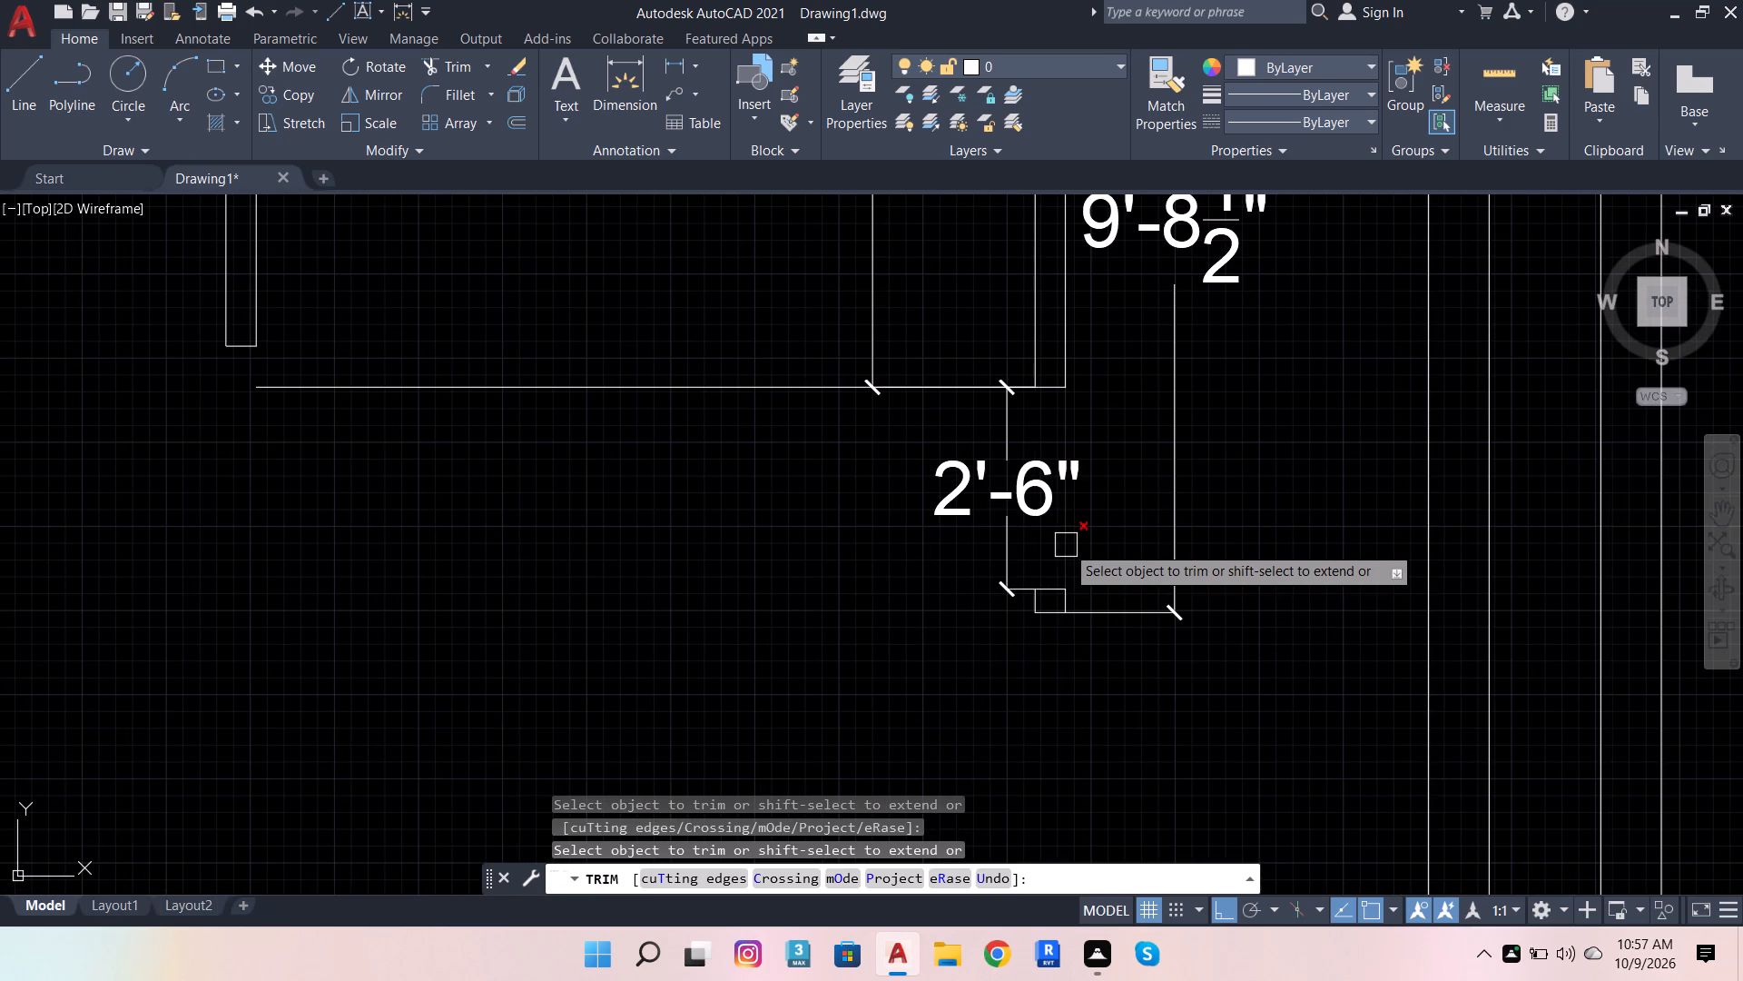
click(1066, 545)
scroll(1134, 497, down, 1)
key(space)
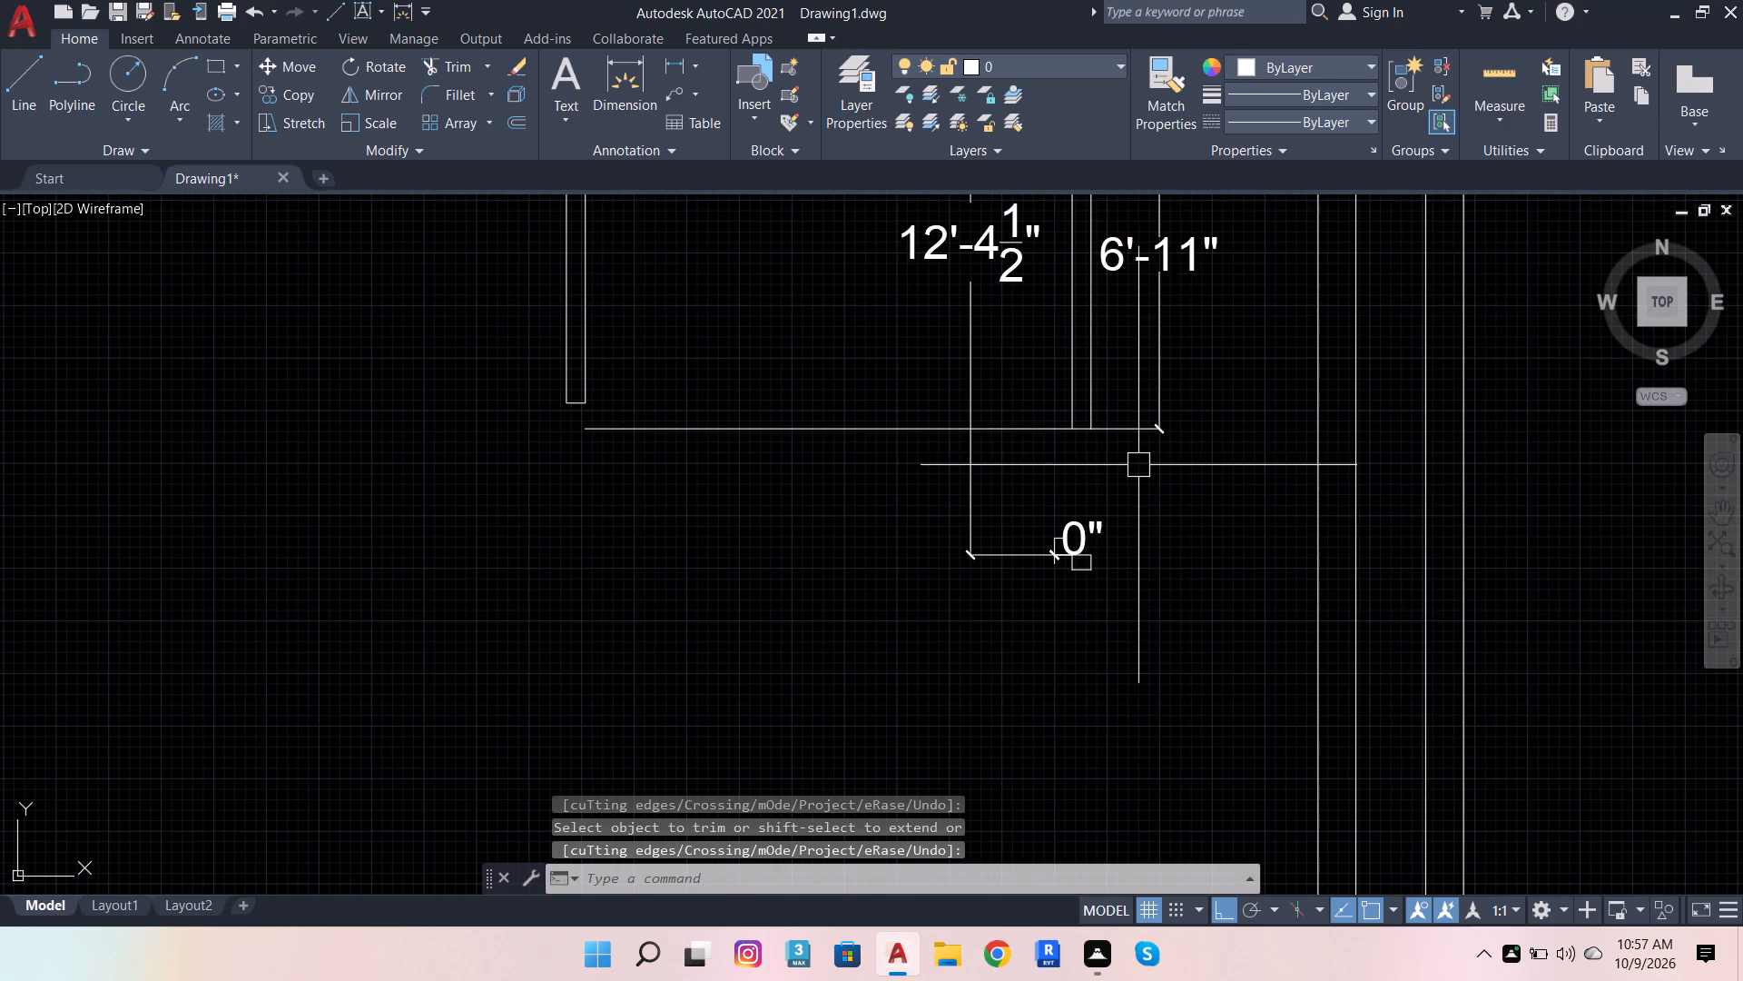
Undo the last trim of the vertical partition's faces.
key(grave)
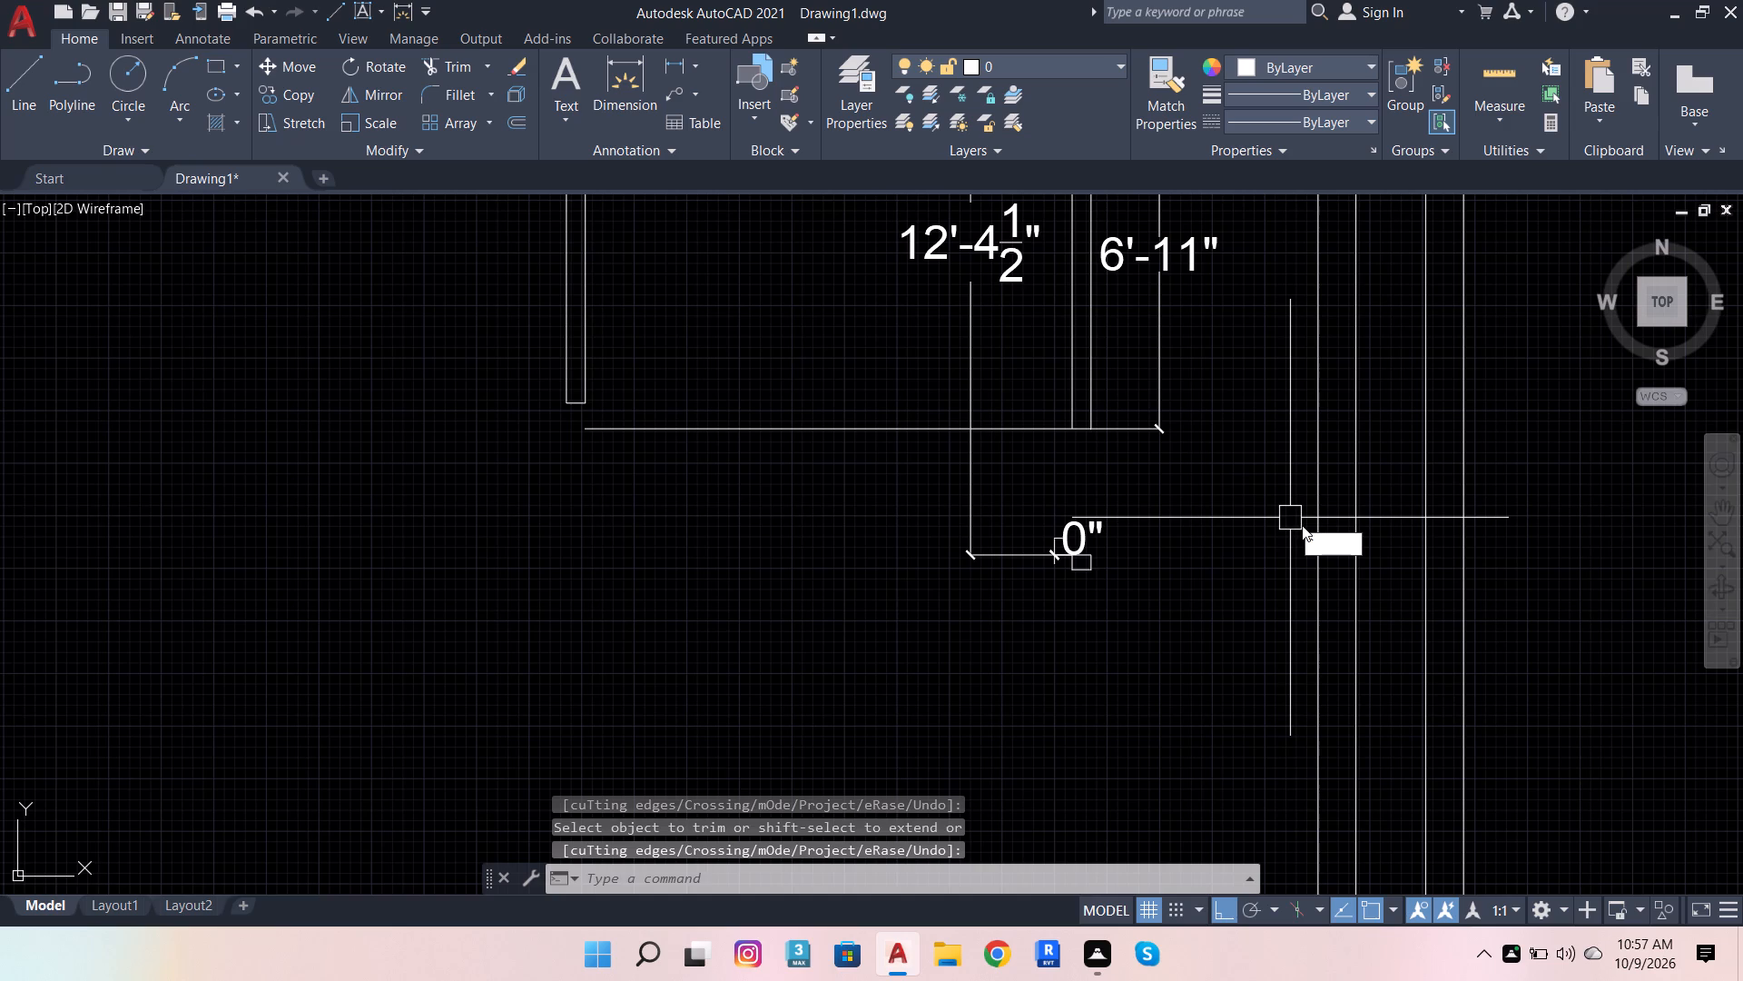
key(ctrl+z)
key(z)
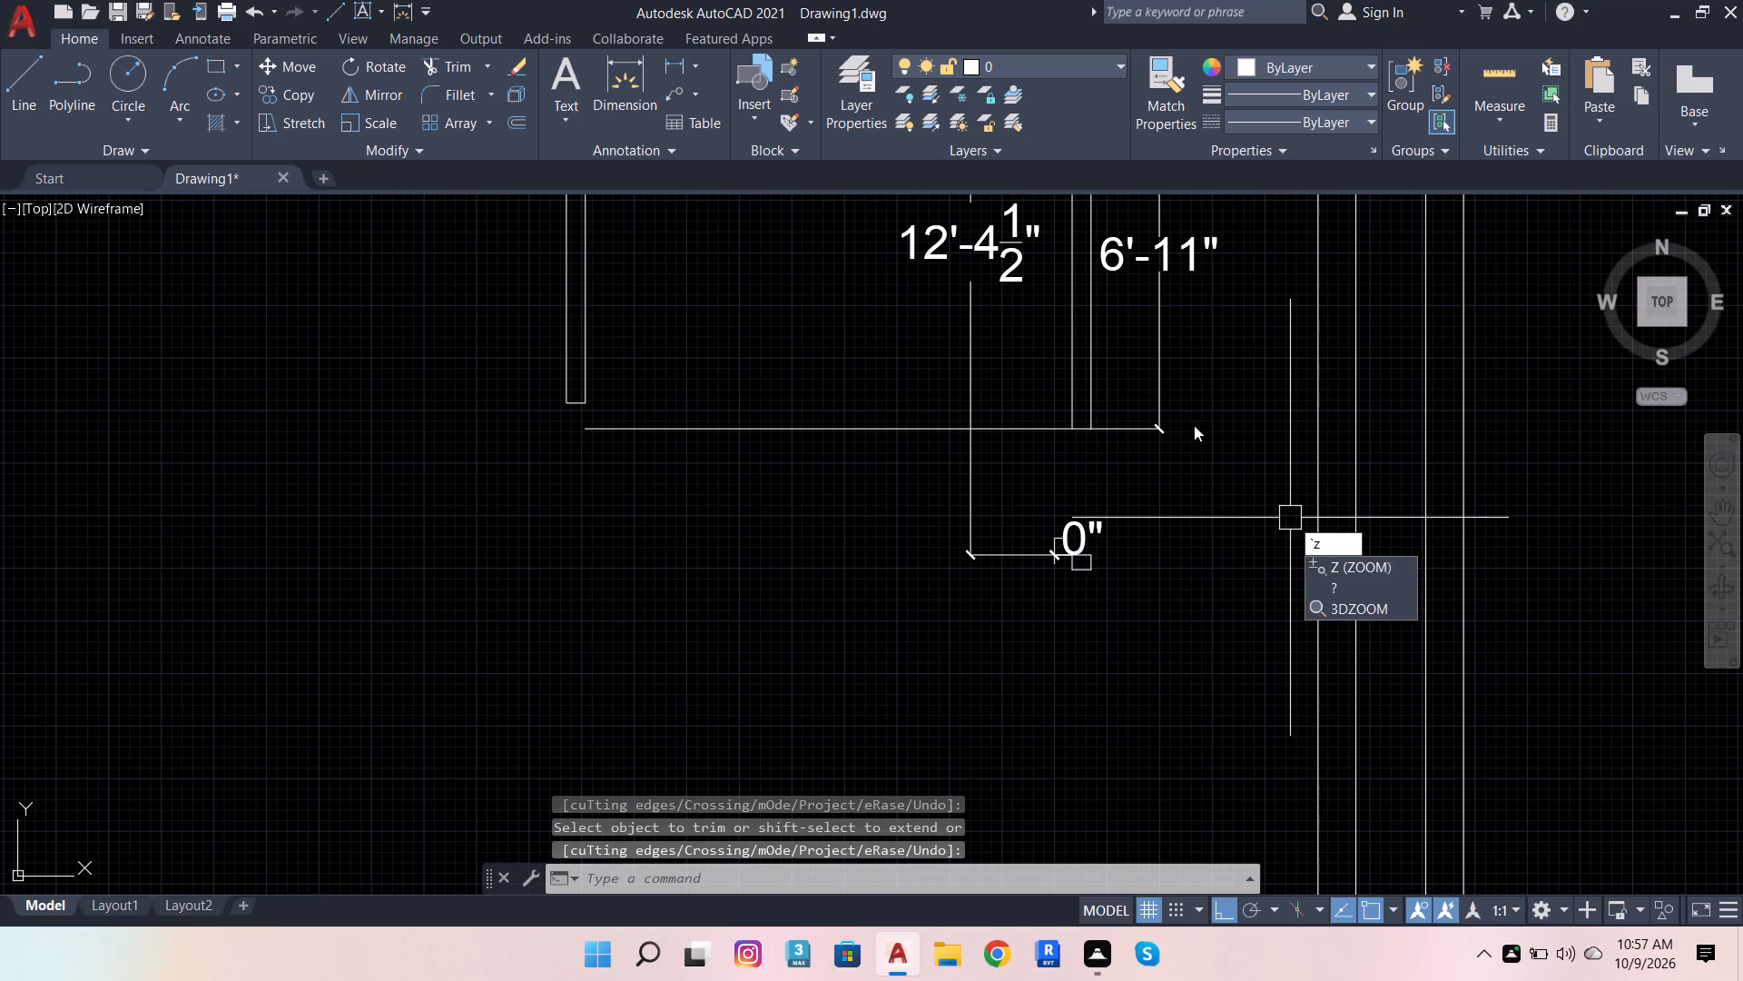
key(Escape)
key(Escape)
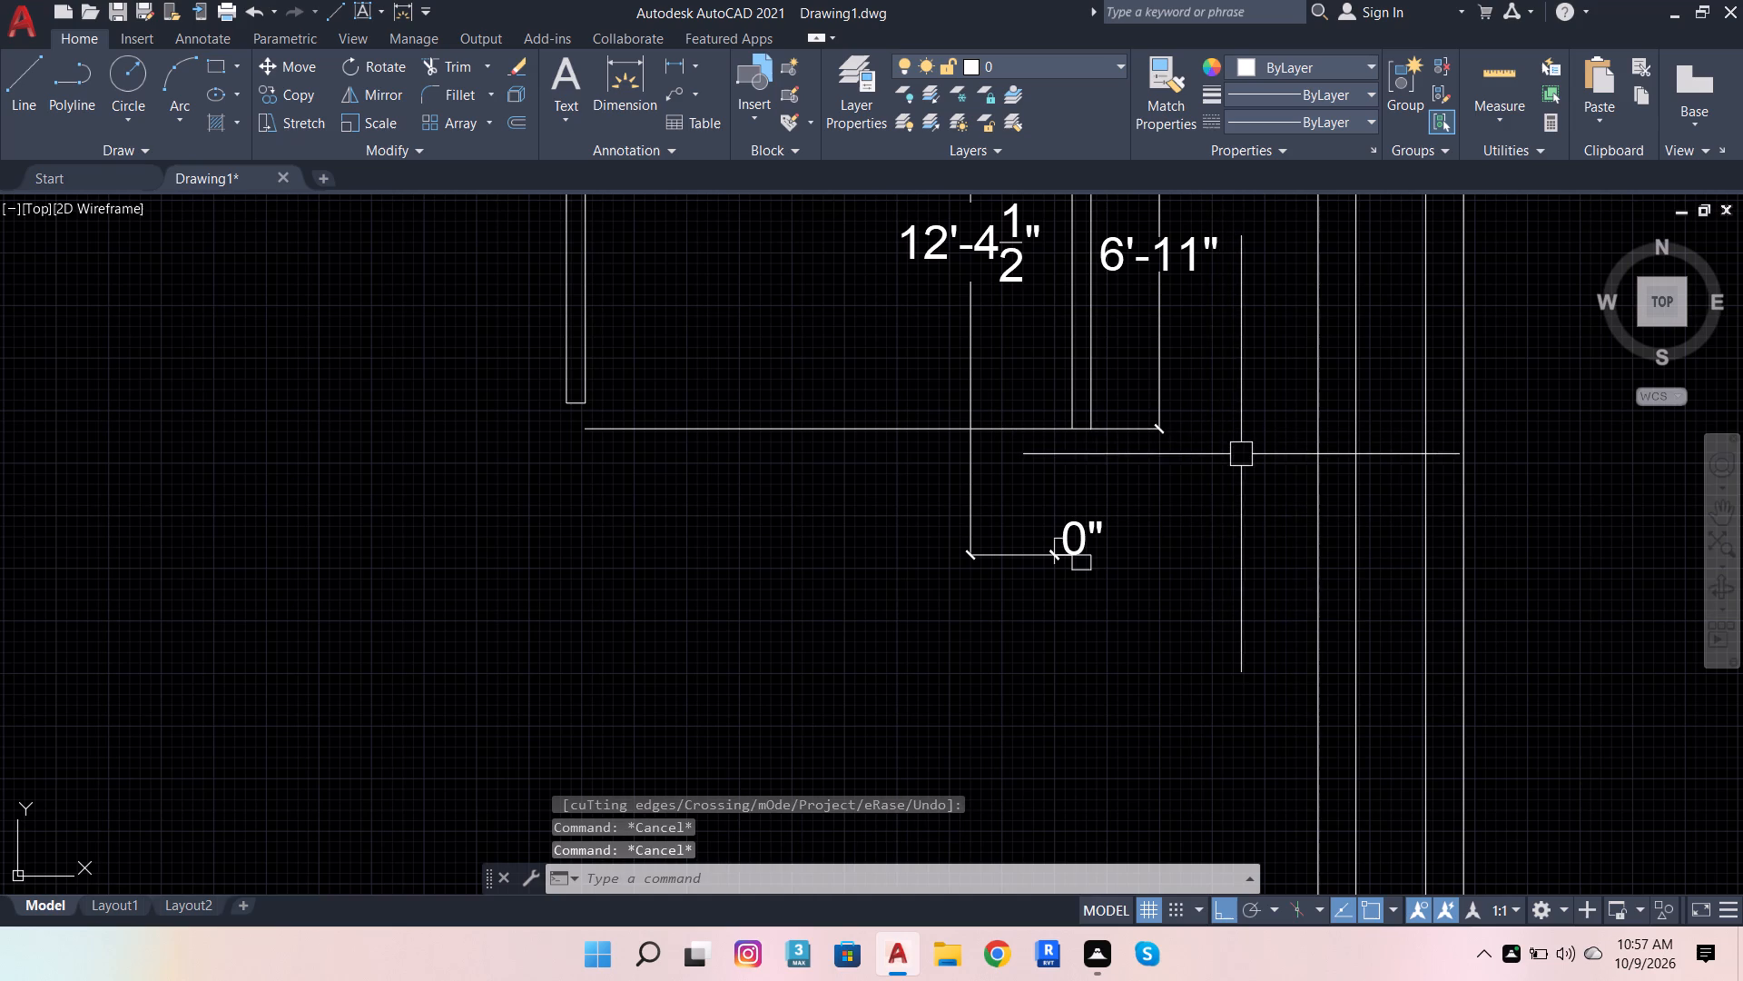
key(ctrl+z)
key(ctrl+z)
Trim both faces of the vertical partition between the two cross lines in one pass to open the 2'6" gap.
scroll(1193, 518, down, 1)
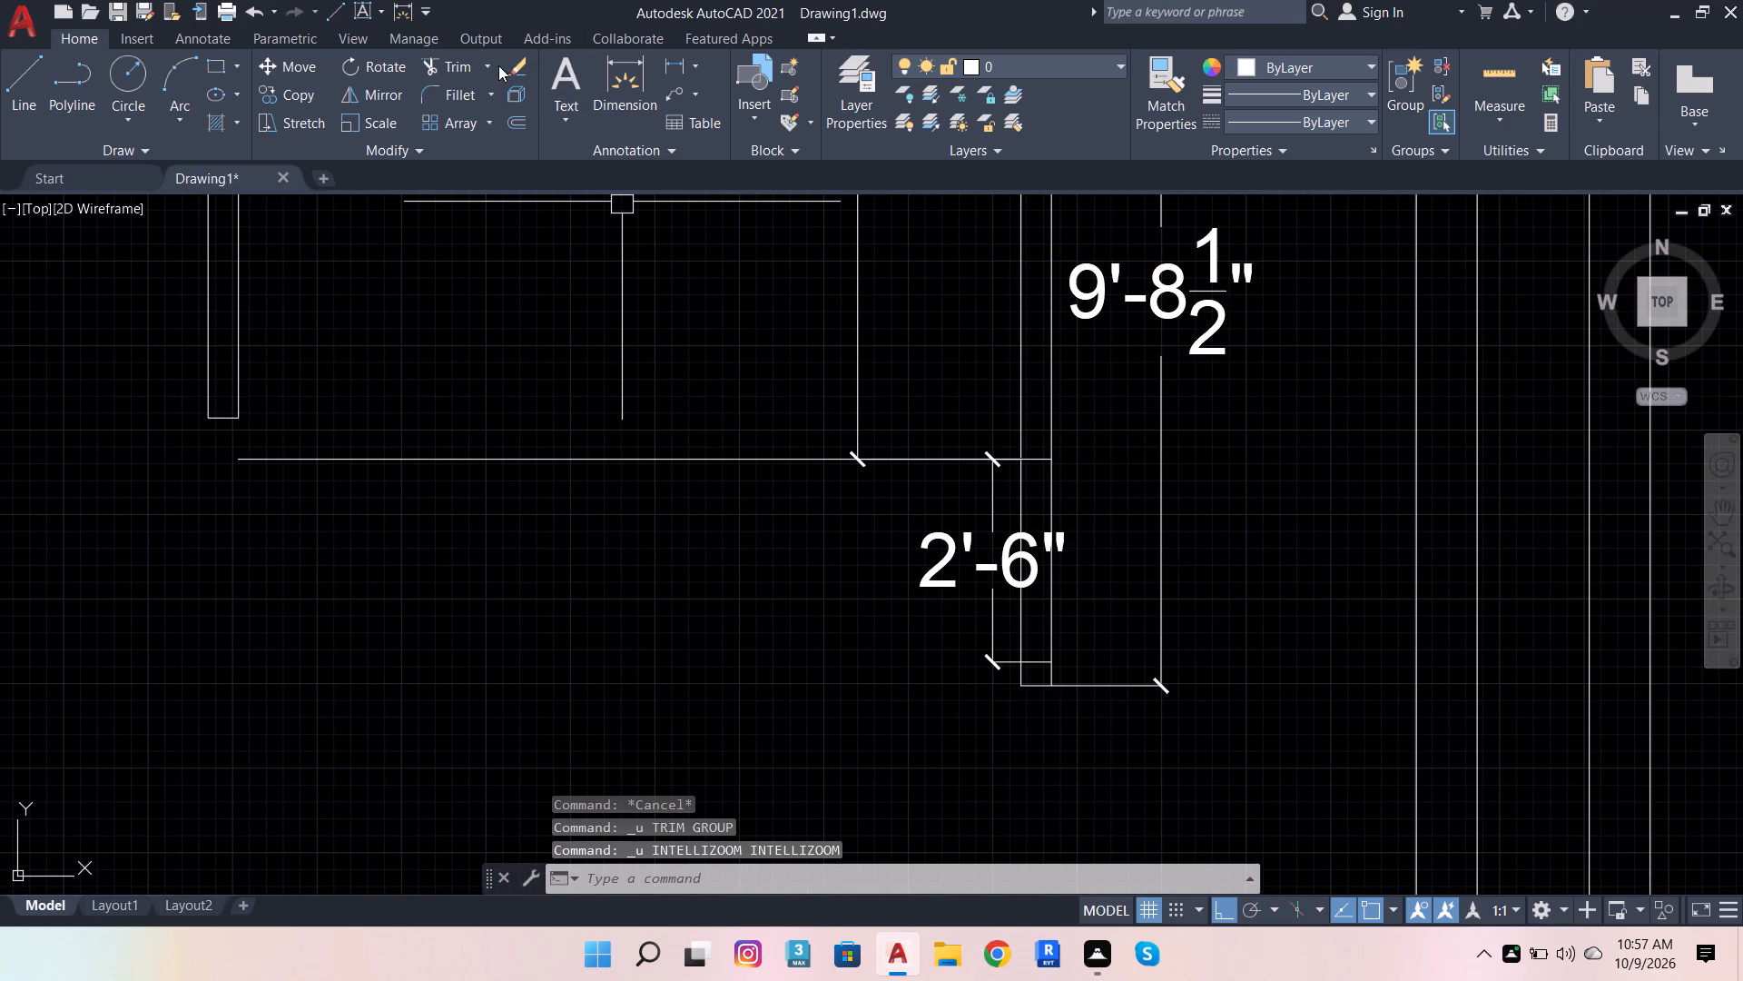
click(448, 71)
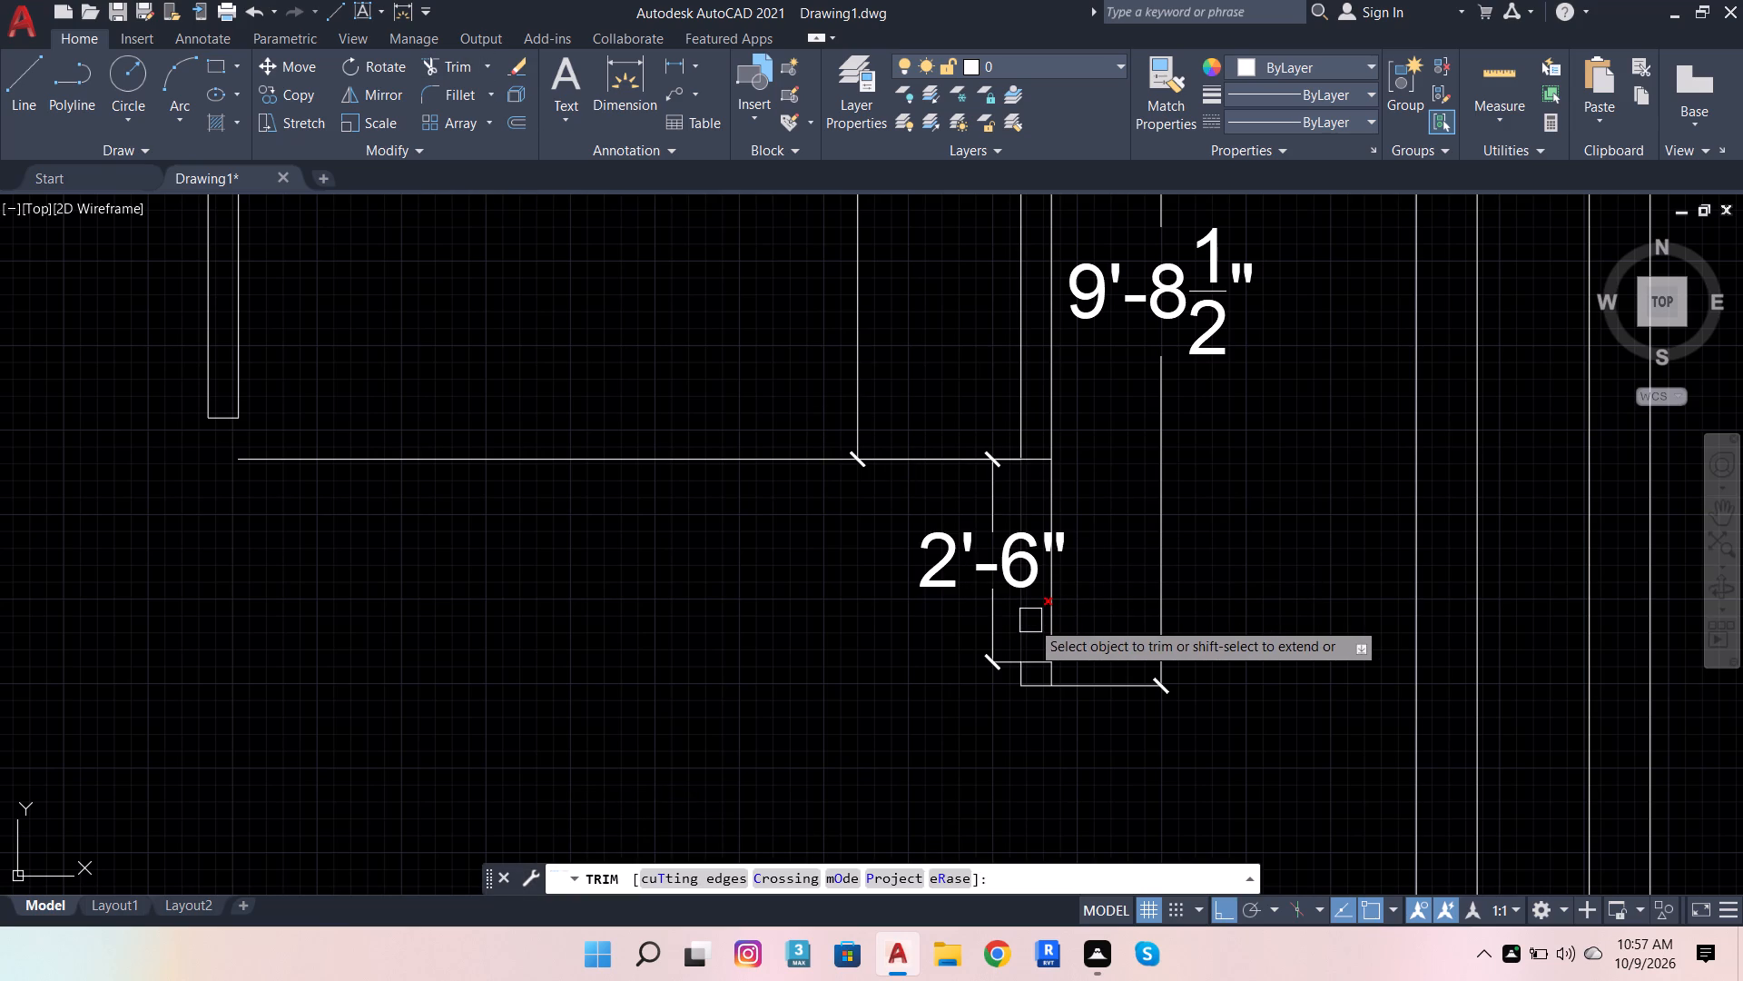
click(1030, 621)
click(1068, 615)
click(1039, 614)
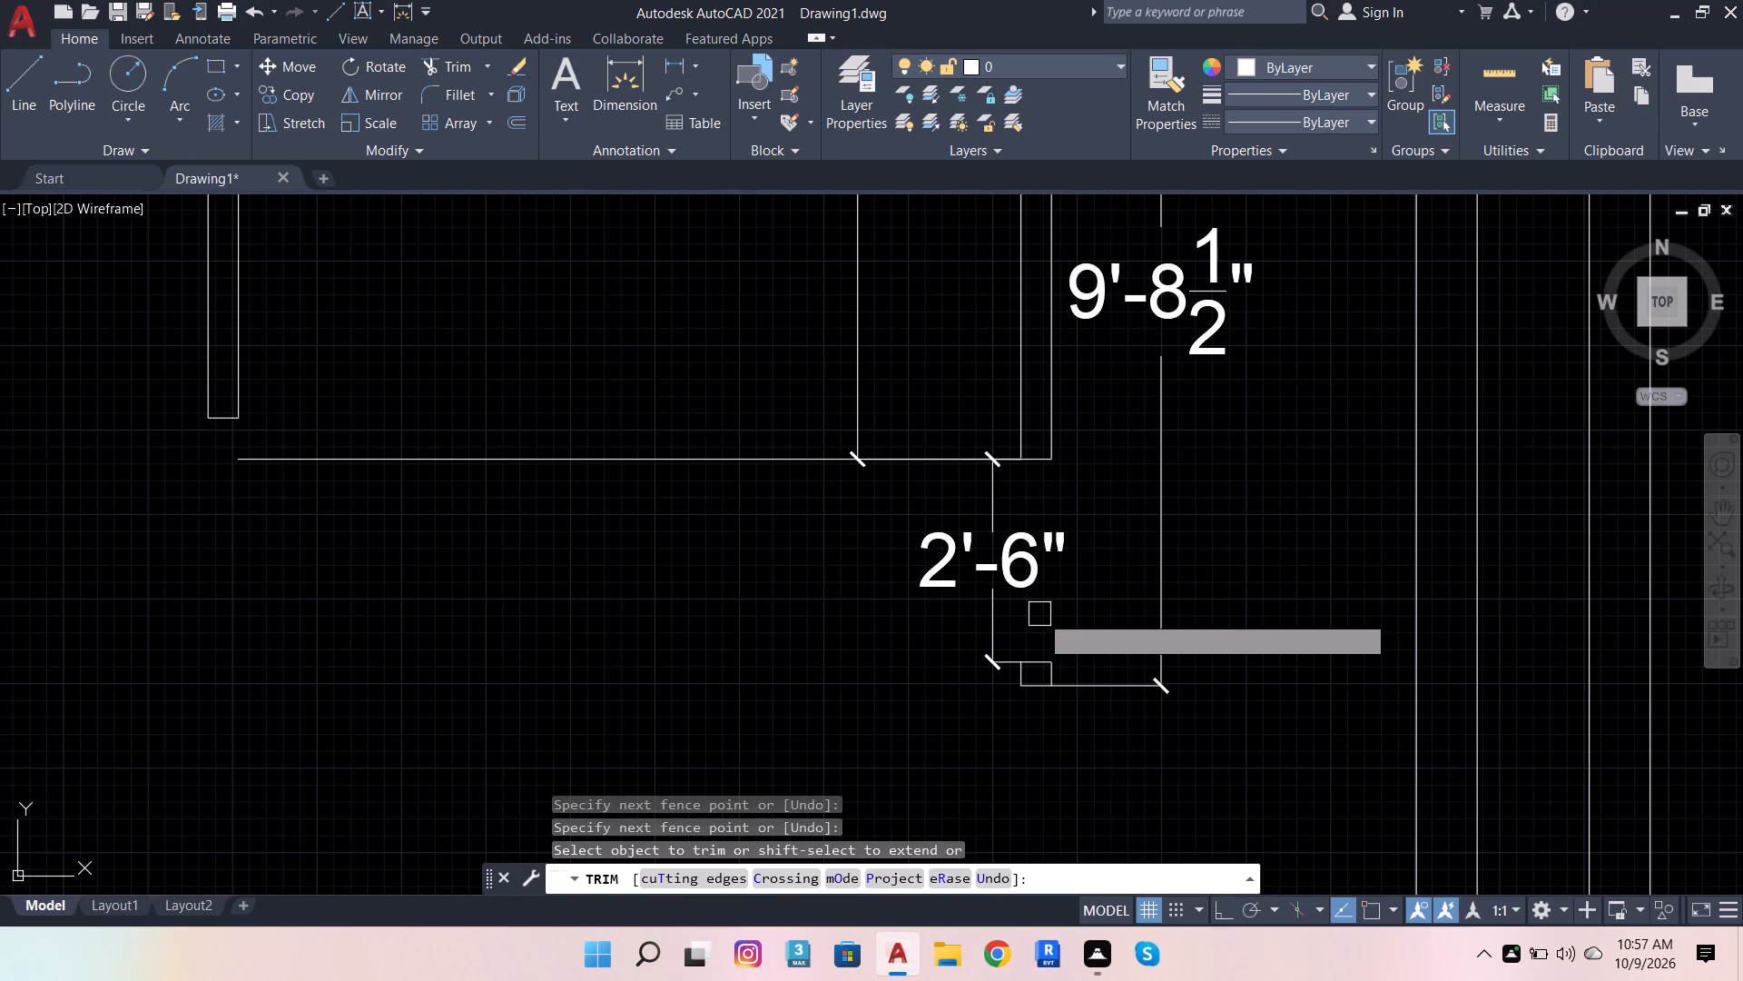
scroll(1198, 595, down, 2)
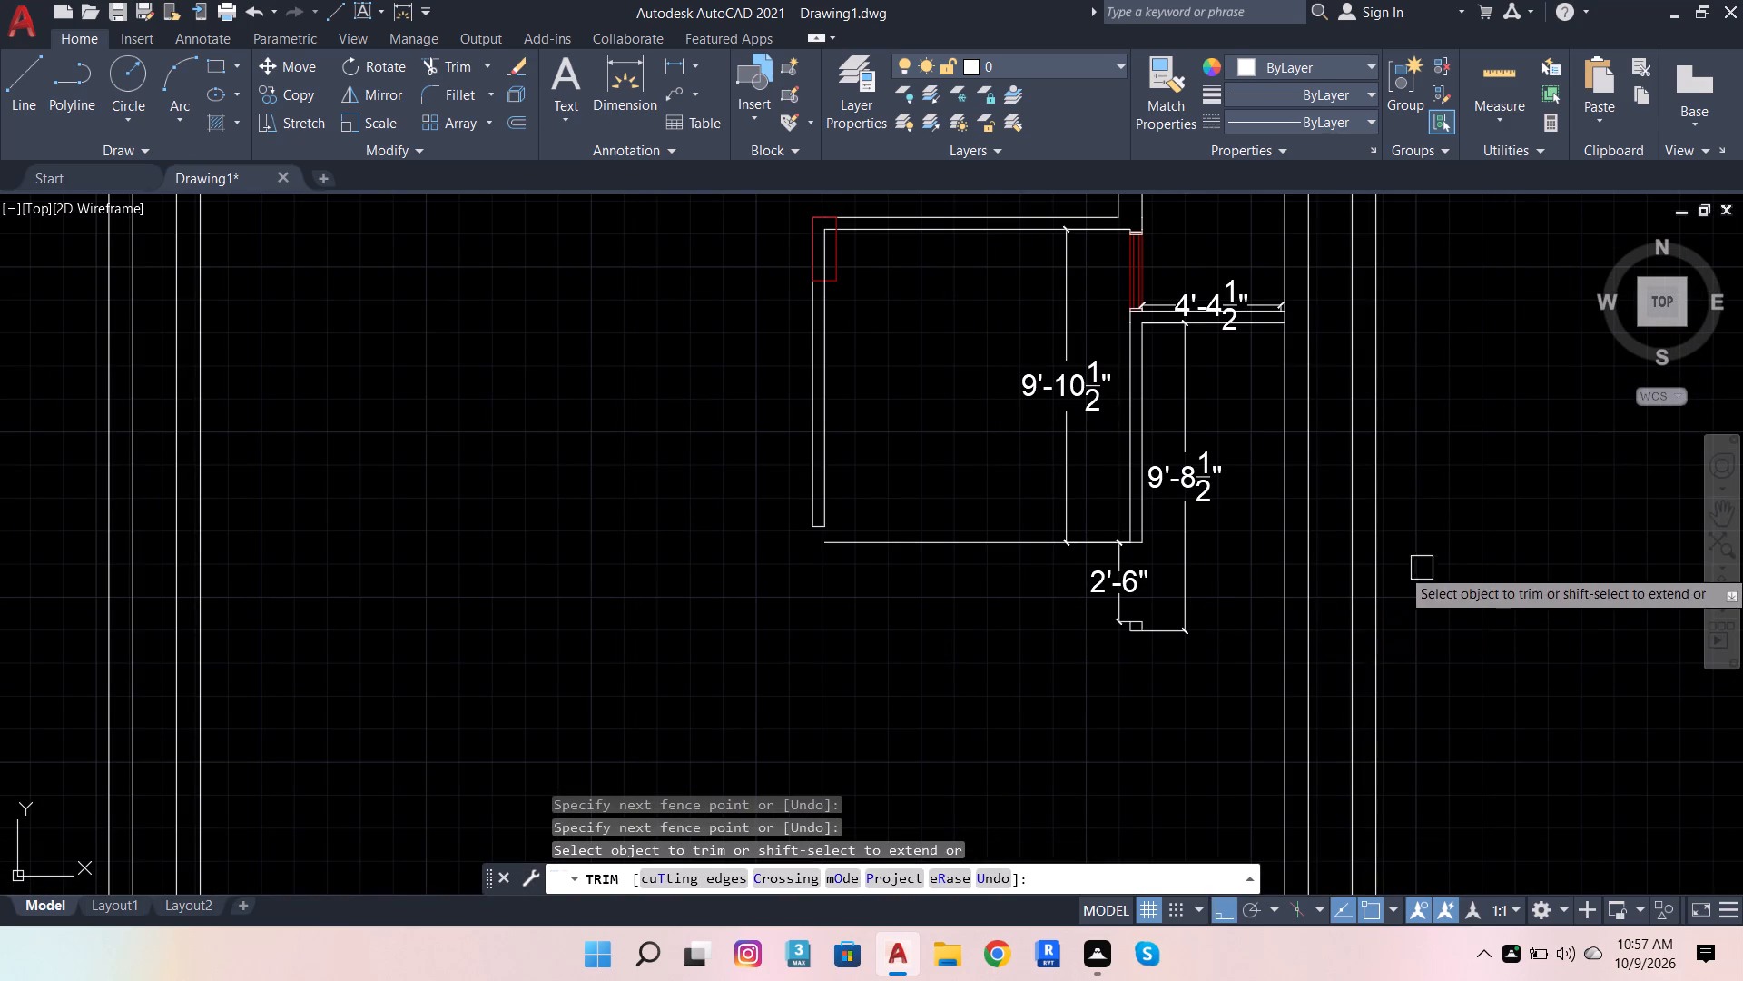
scroll(1164, 645, up, 4)
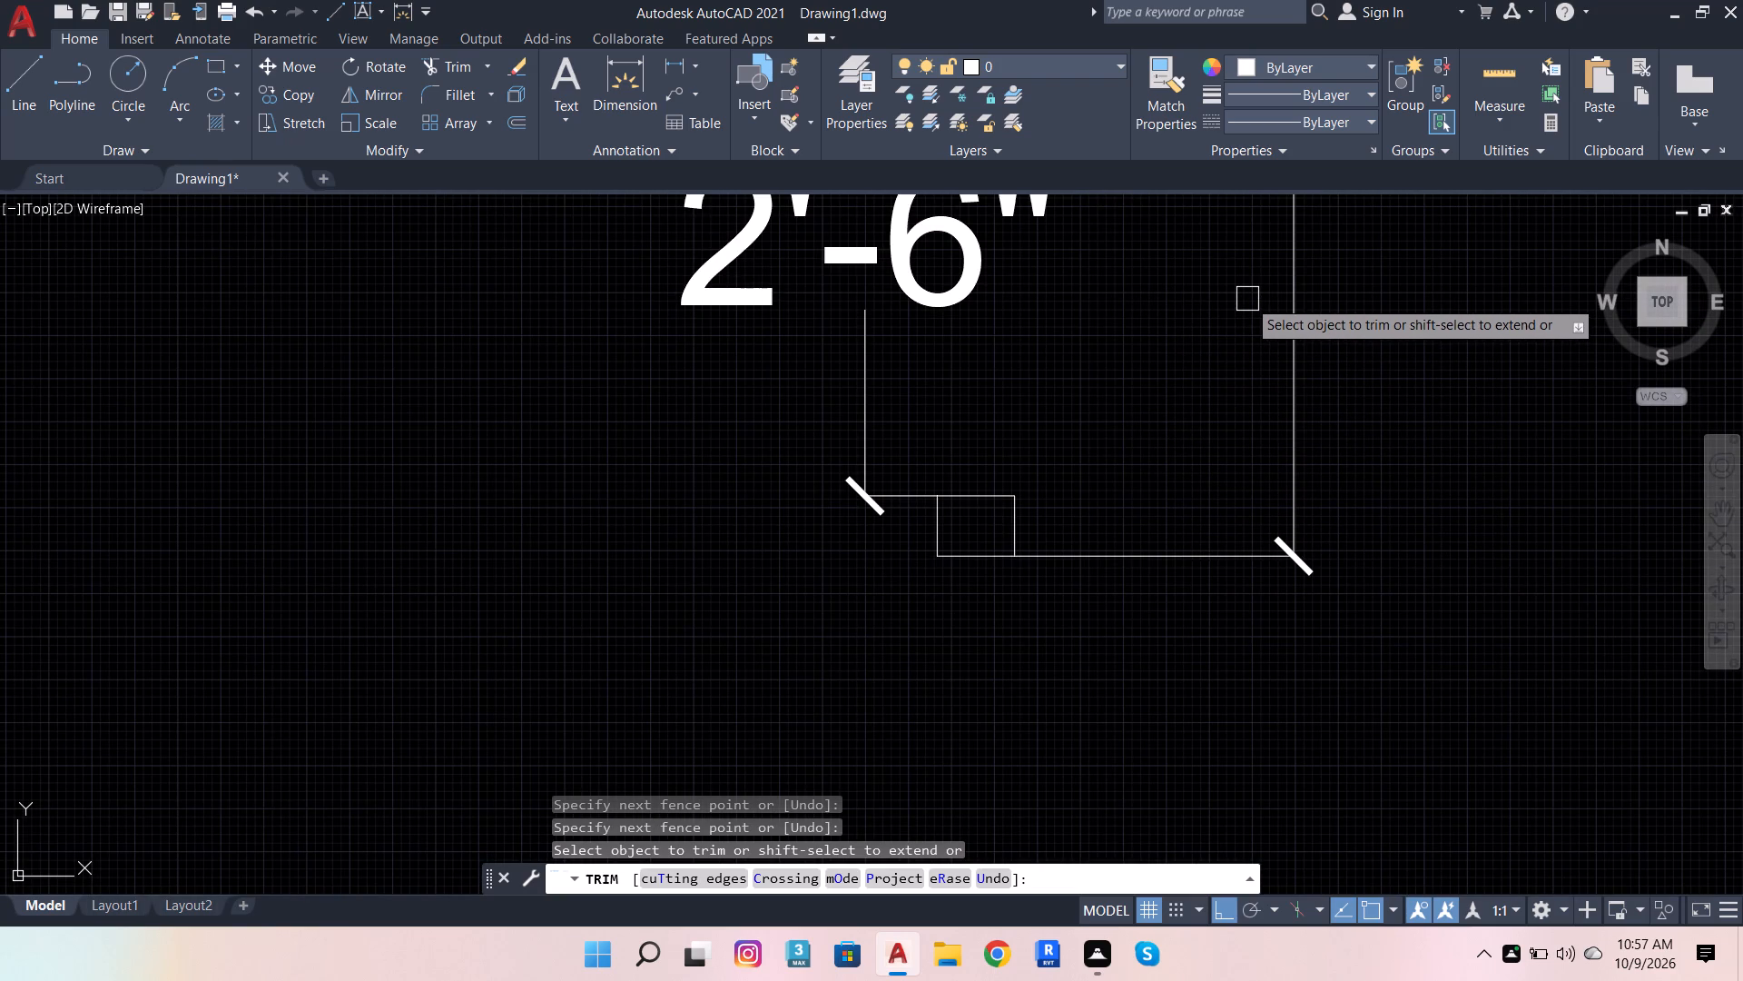
scroll(1192, 310, down, 3)
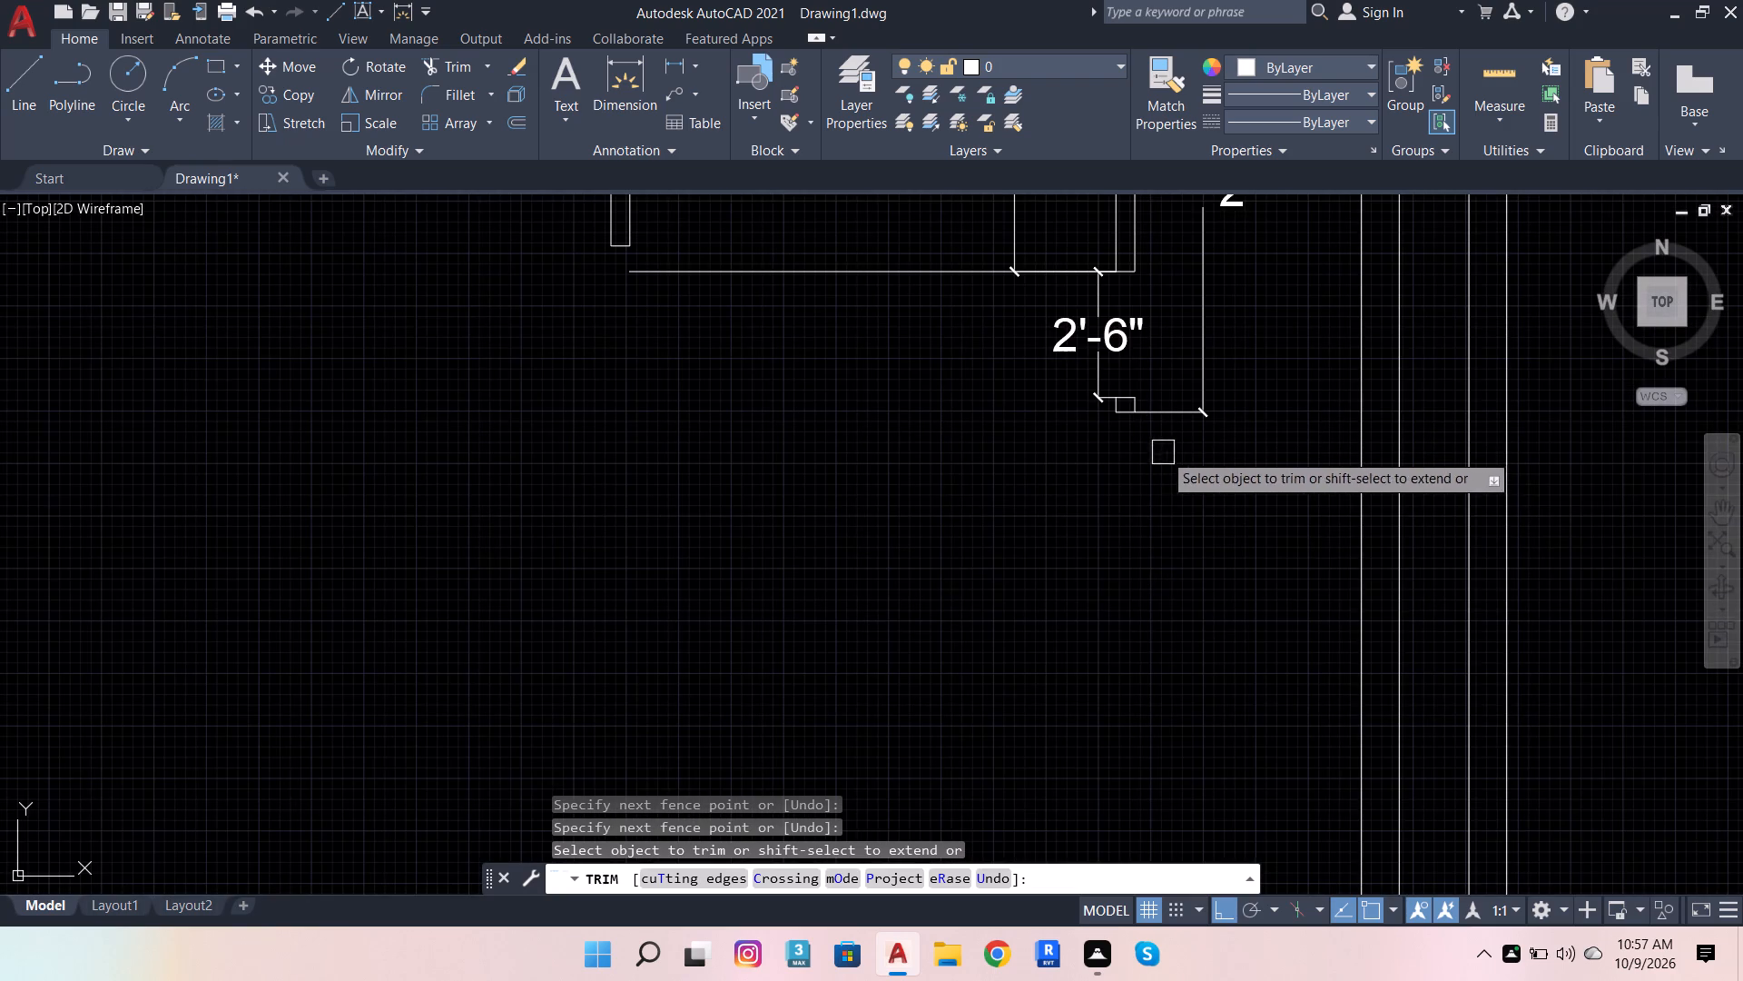
key(space)
scroll(1166, 472, down, 1)
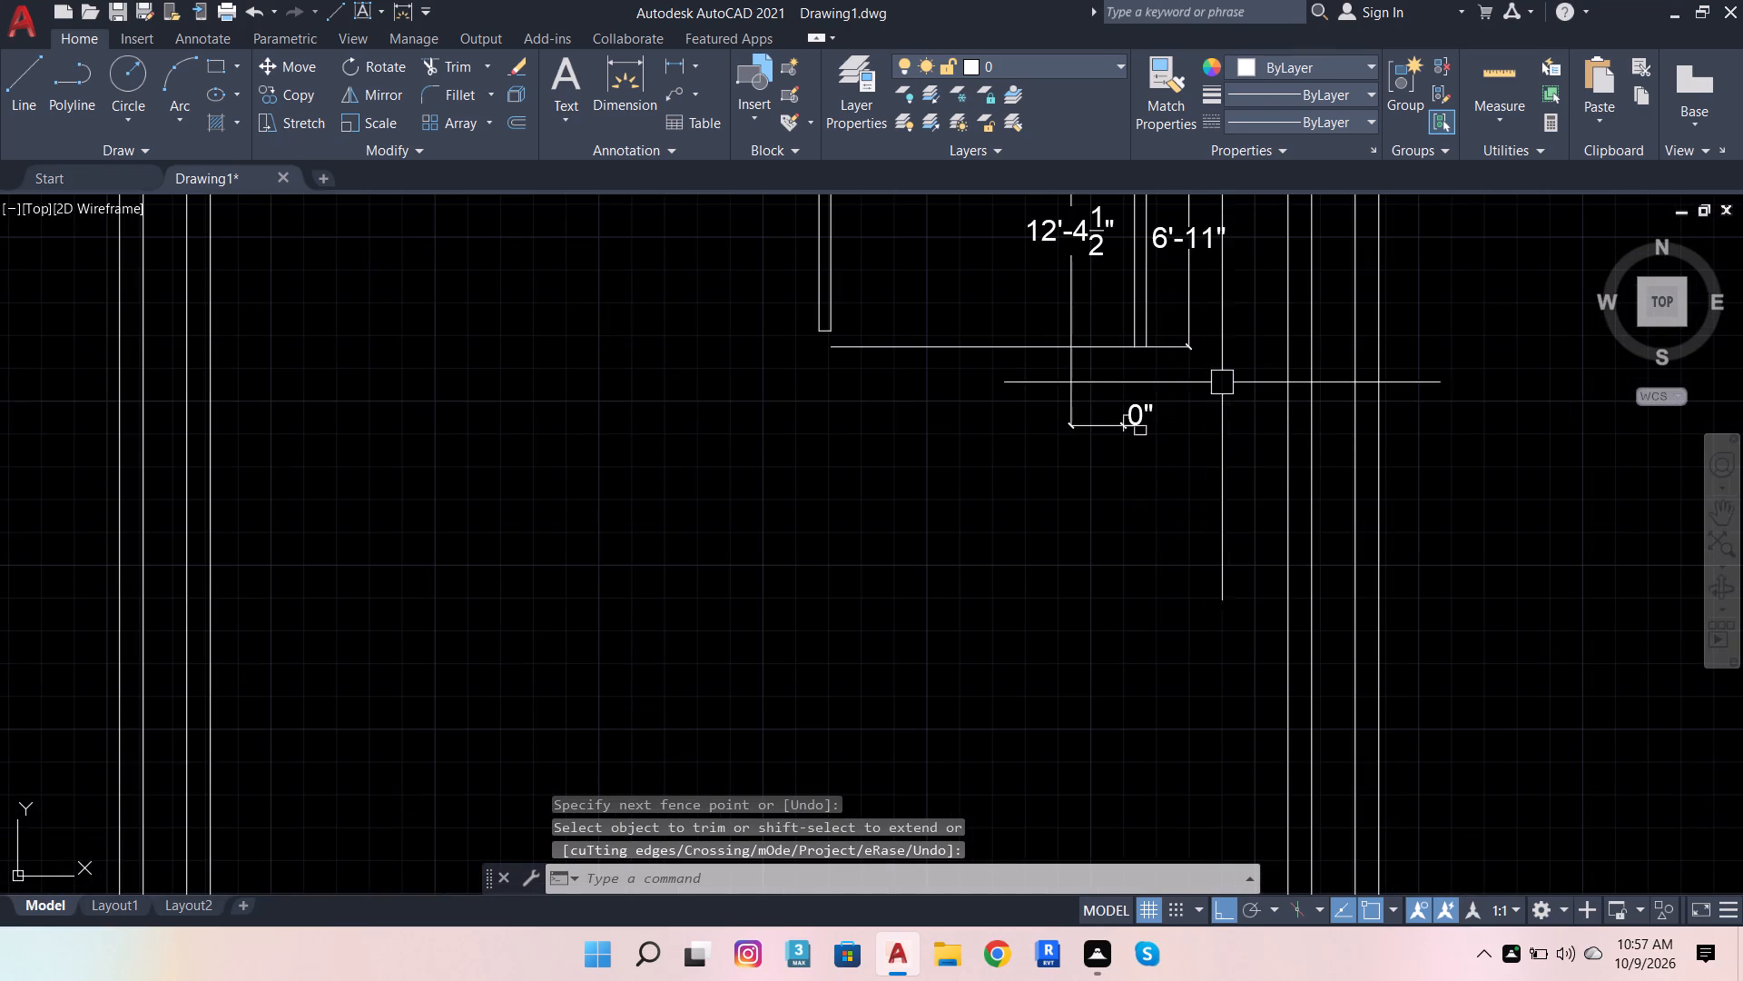
key(Escape)
key(Escape)
key(Escape)
key(Escape)
key(Escape)
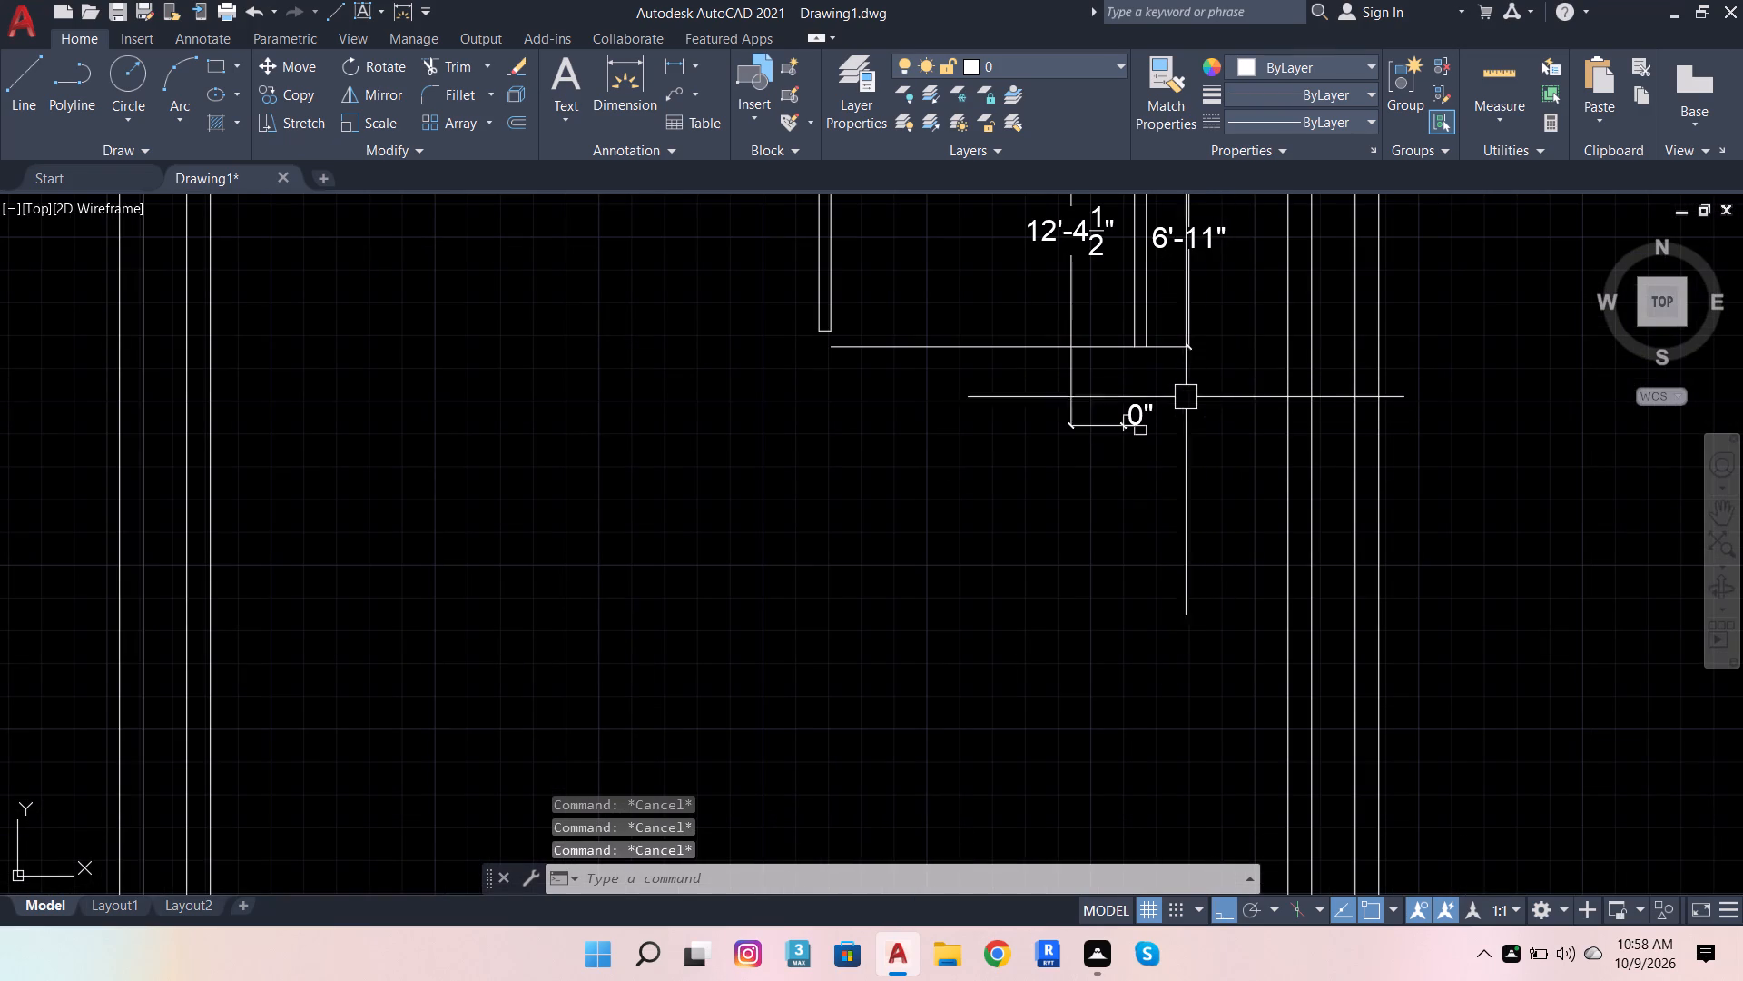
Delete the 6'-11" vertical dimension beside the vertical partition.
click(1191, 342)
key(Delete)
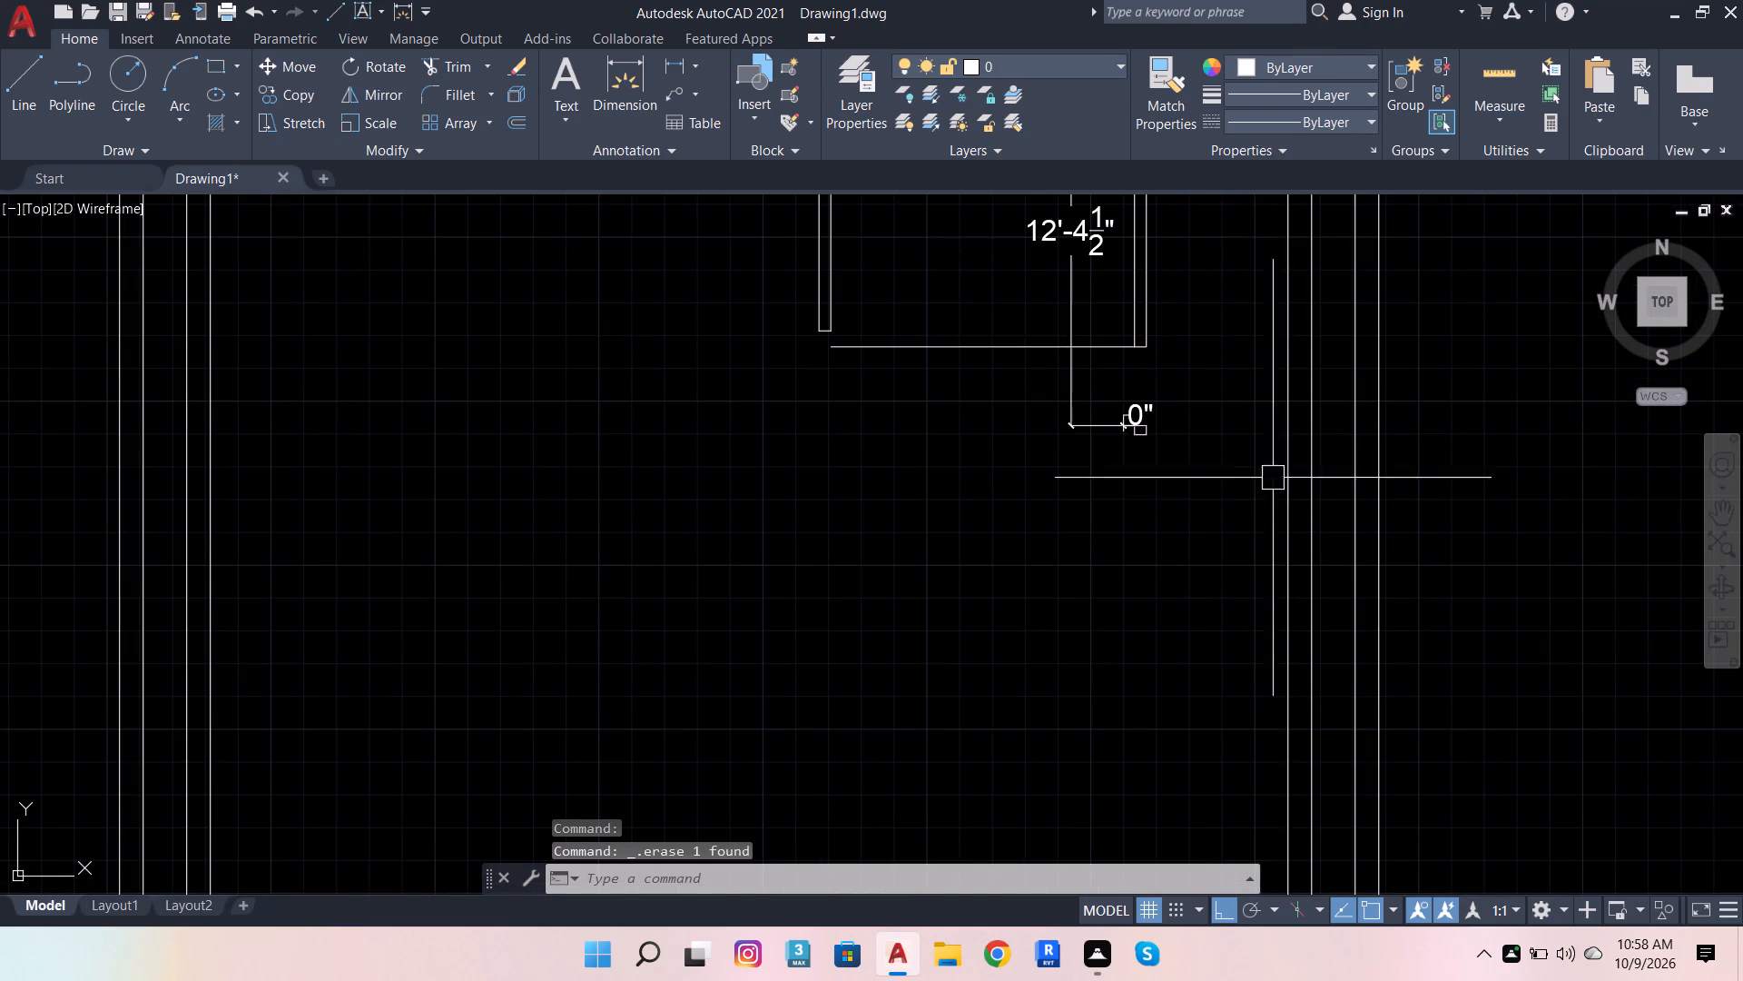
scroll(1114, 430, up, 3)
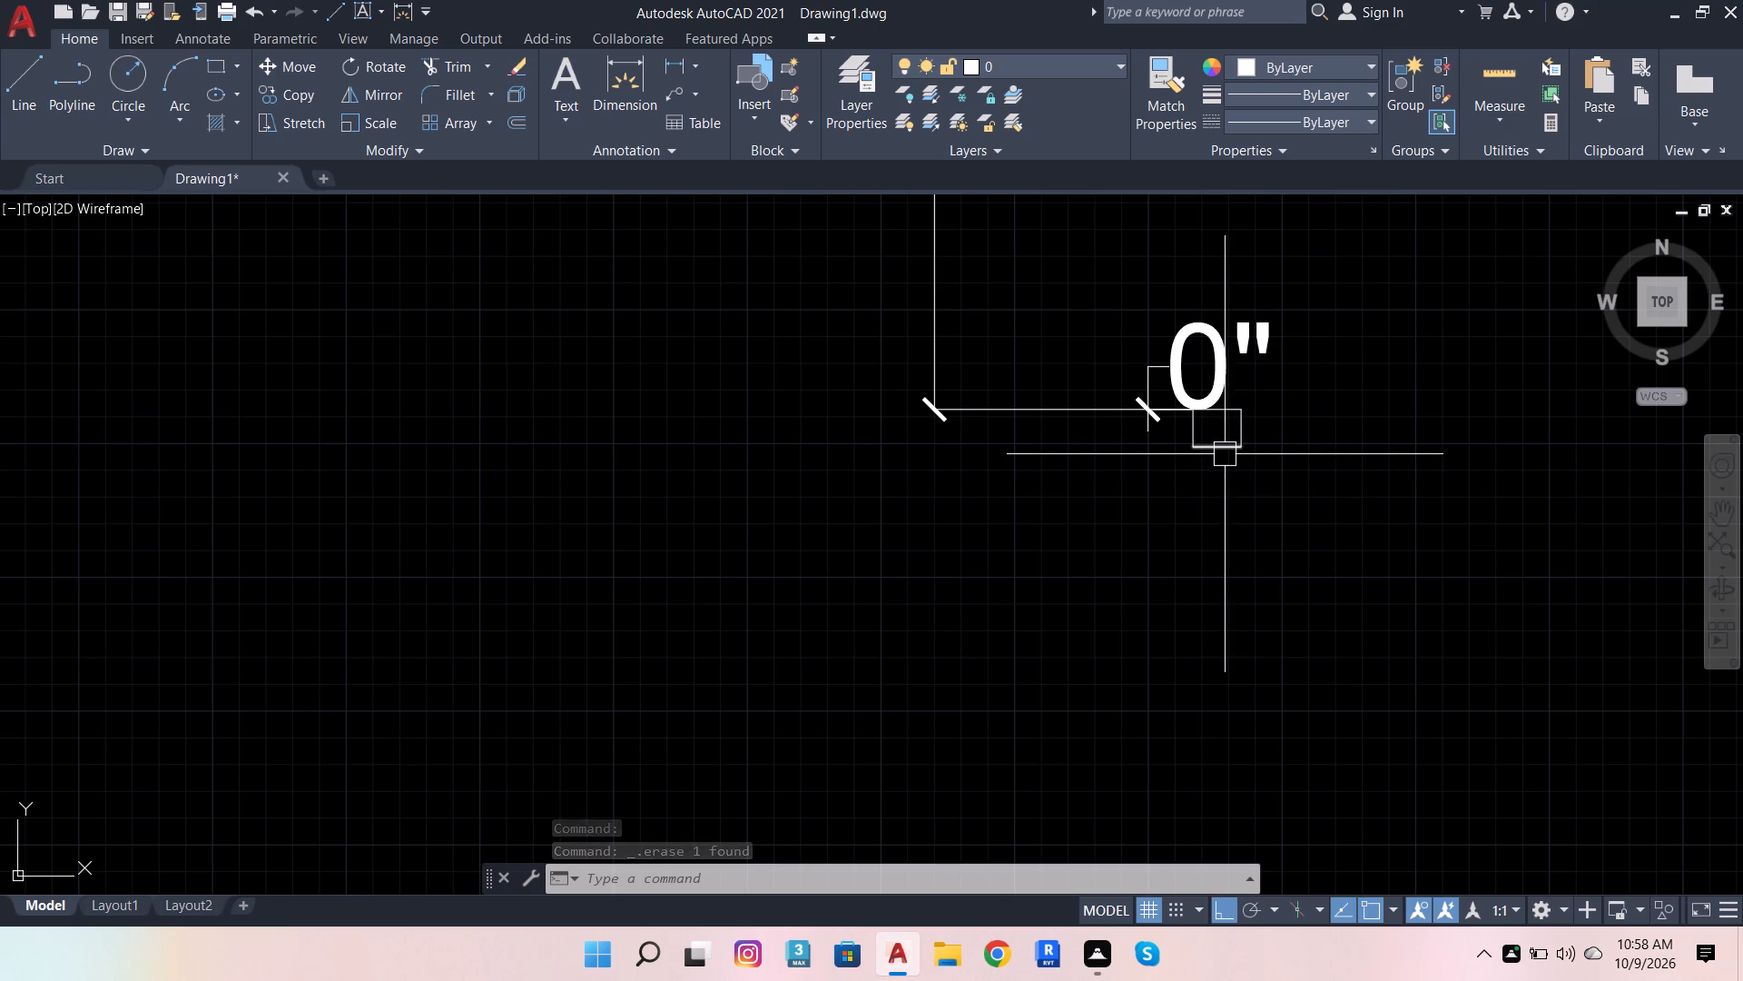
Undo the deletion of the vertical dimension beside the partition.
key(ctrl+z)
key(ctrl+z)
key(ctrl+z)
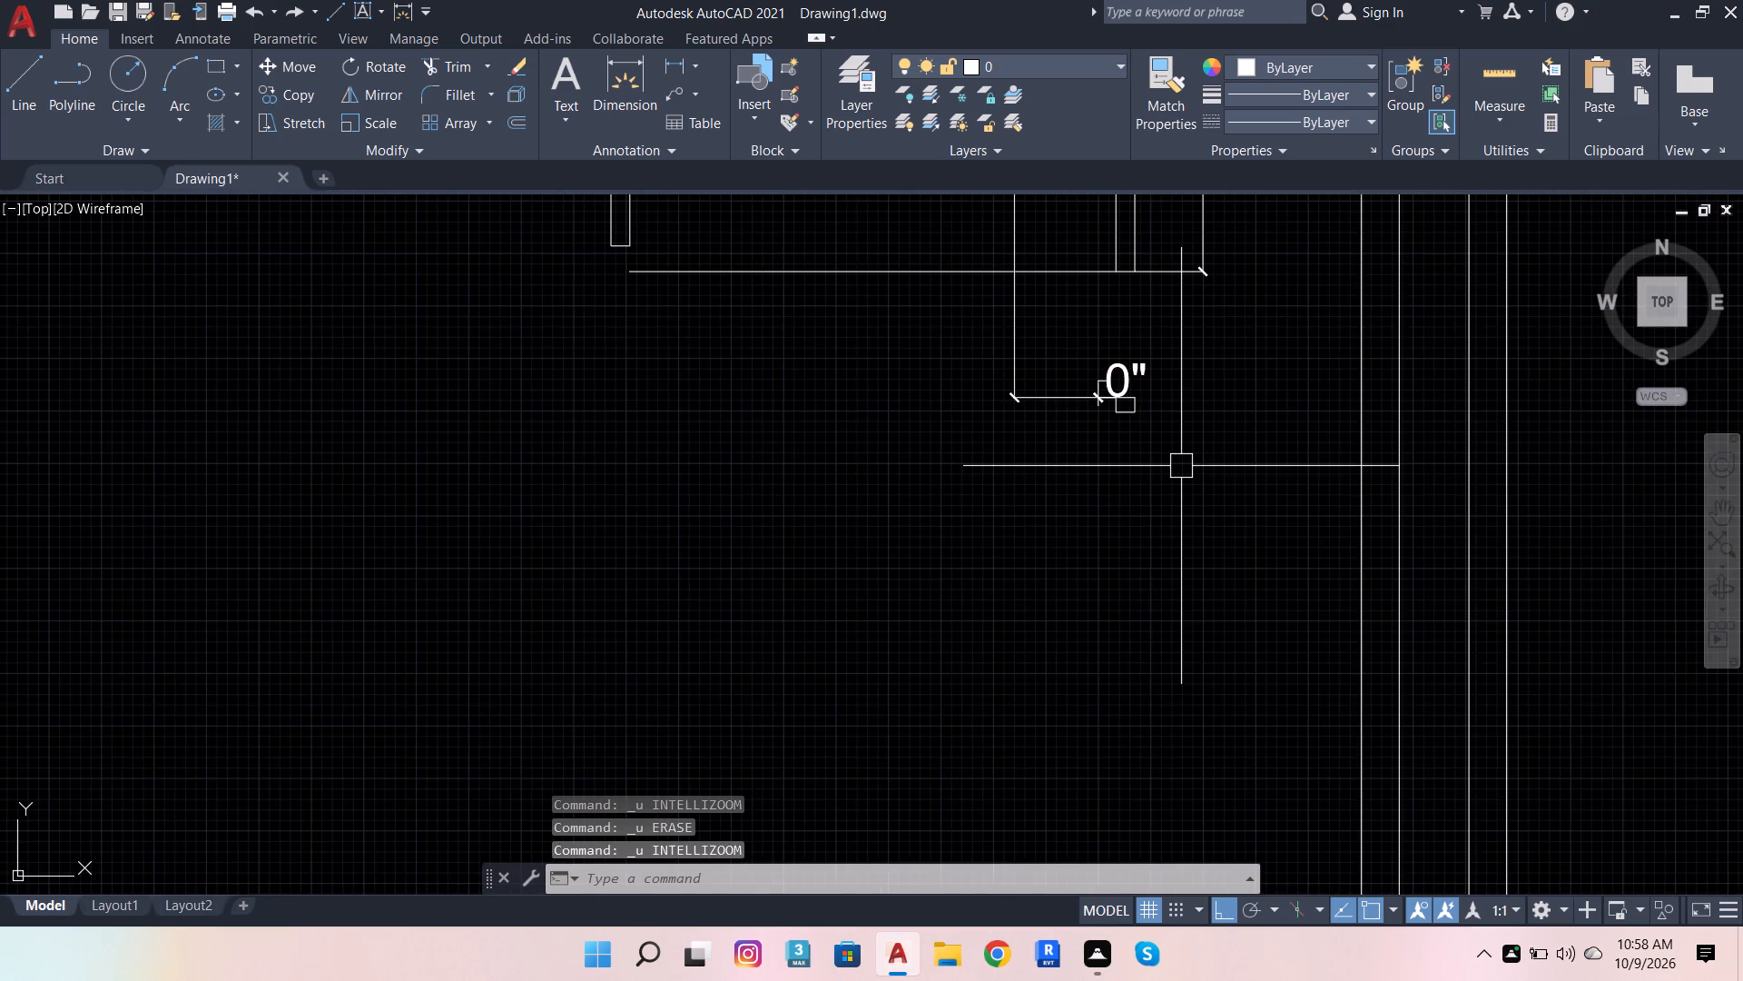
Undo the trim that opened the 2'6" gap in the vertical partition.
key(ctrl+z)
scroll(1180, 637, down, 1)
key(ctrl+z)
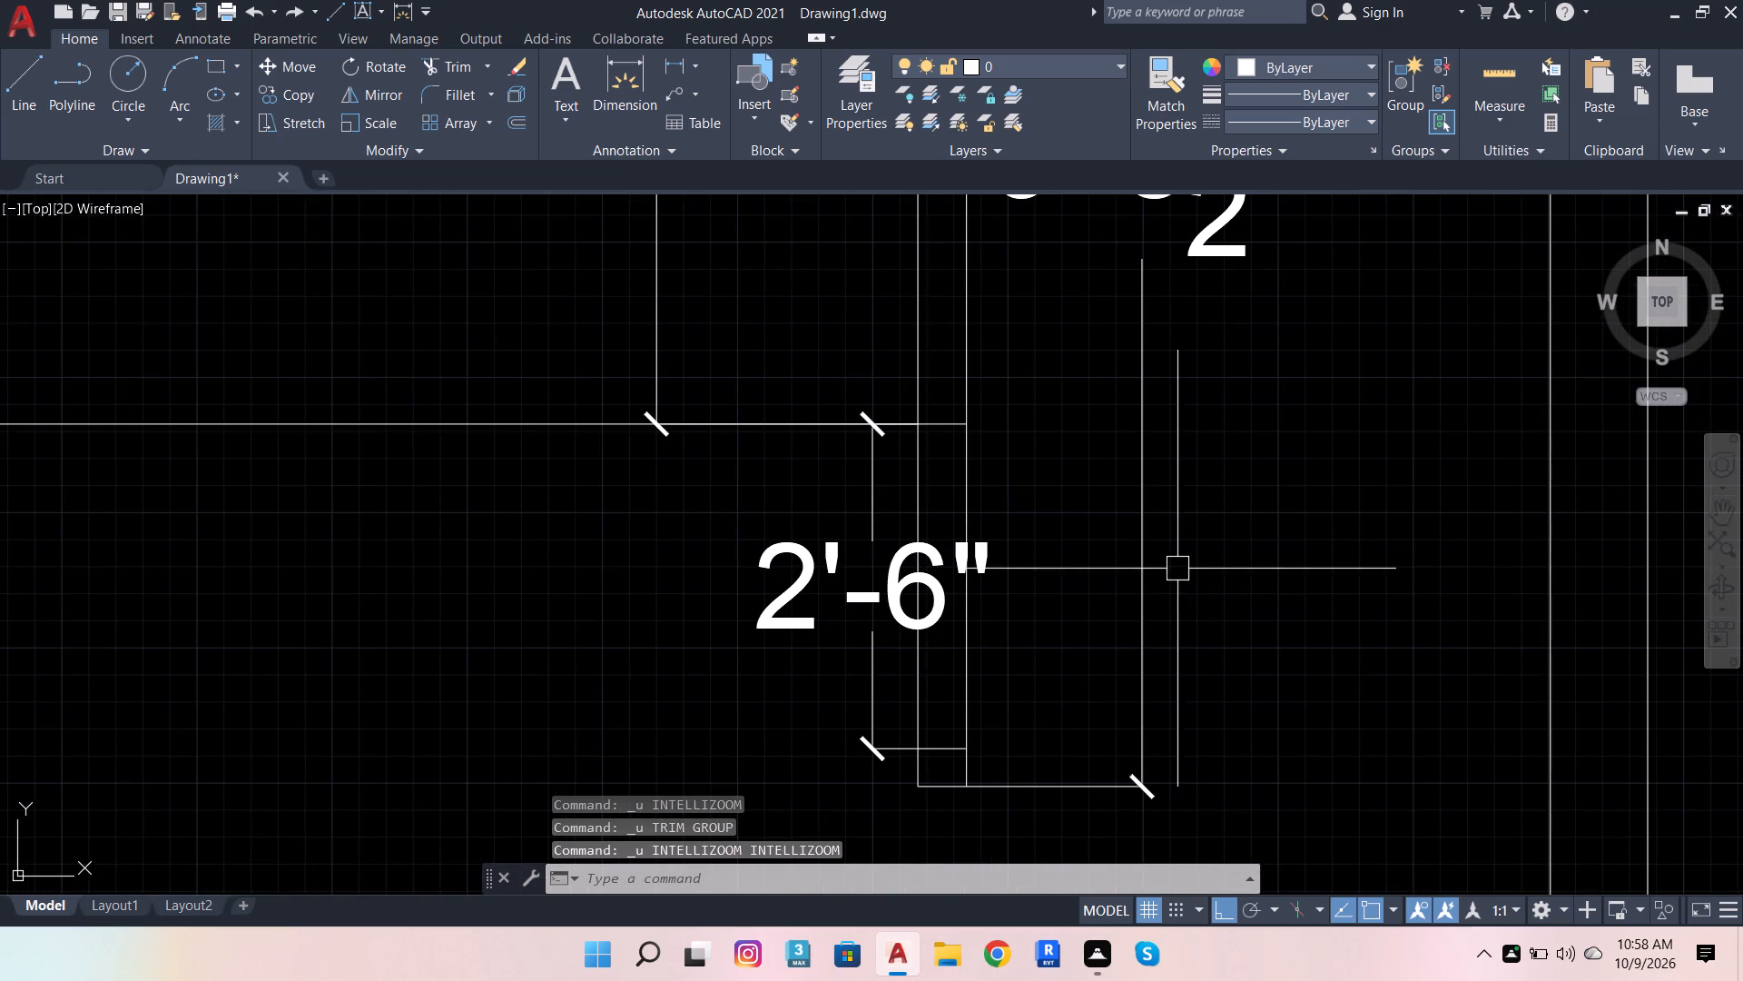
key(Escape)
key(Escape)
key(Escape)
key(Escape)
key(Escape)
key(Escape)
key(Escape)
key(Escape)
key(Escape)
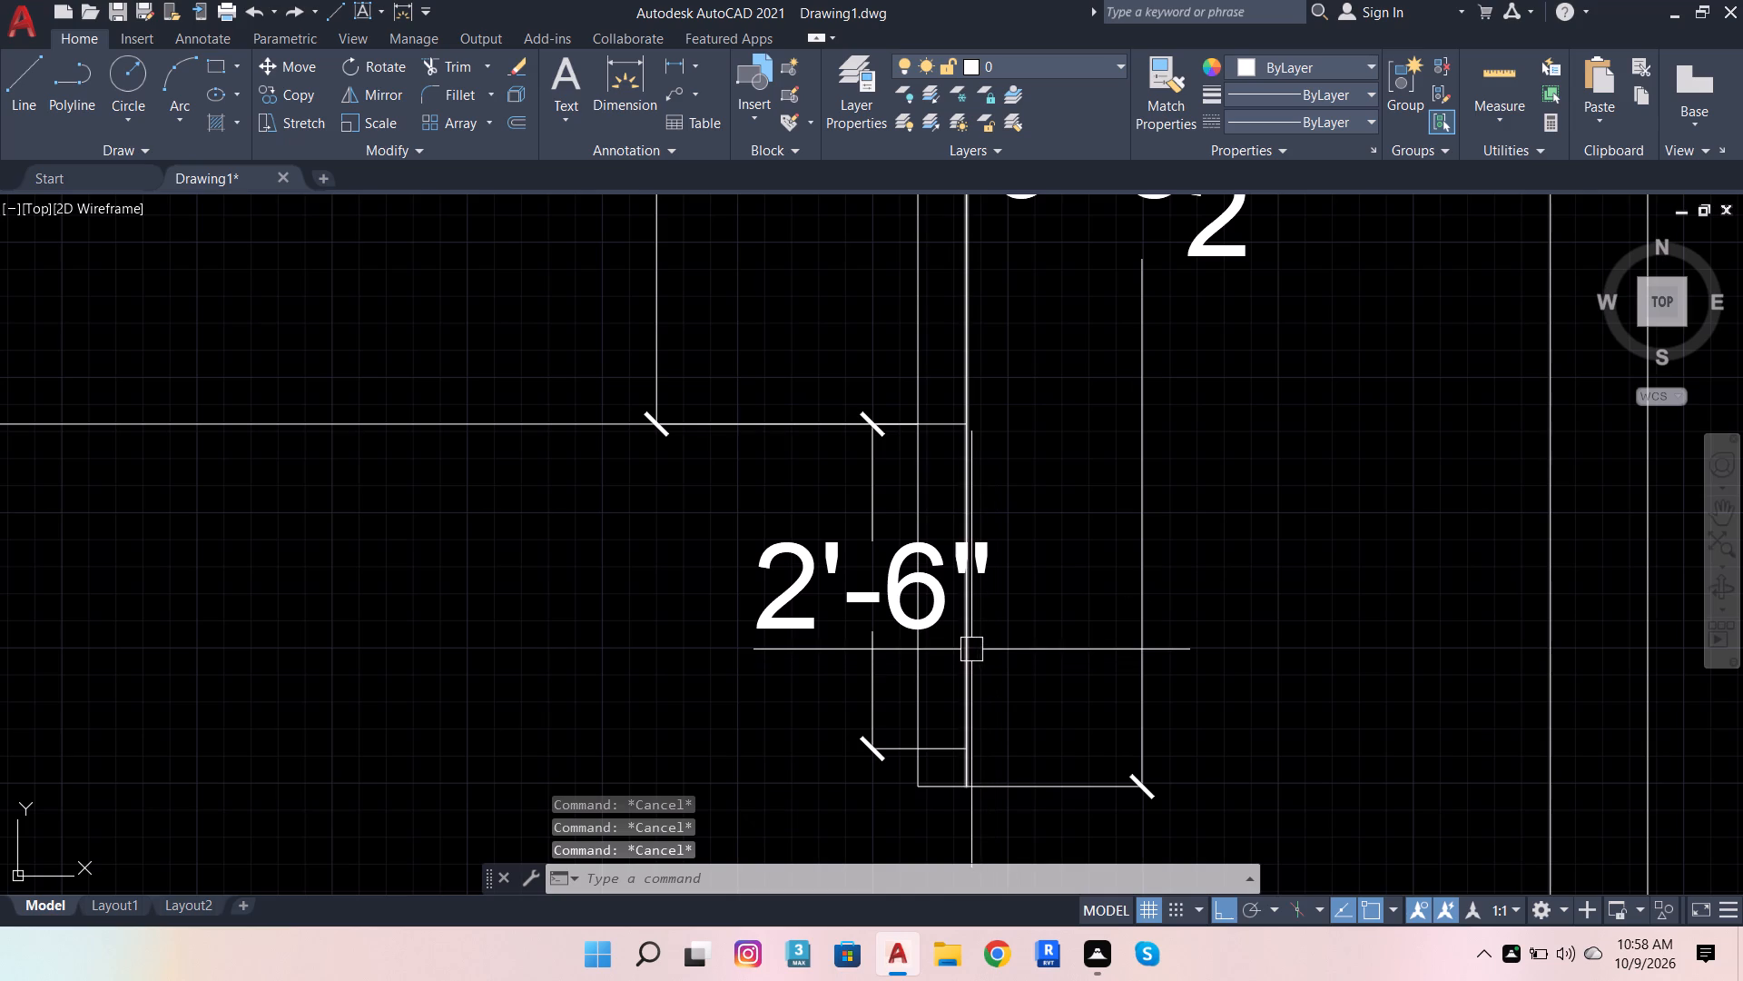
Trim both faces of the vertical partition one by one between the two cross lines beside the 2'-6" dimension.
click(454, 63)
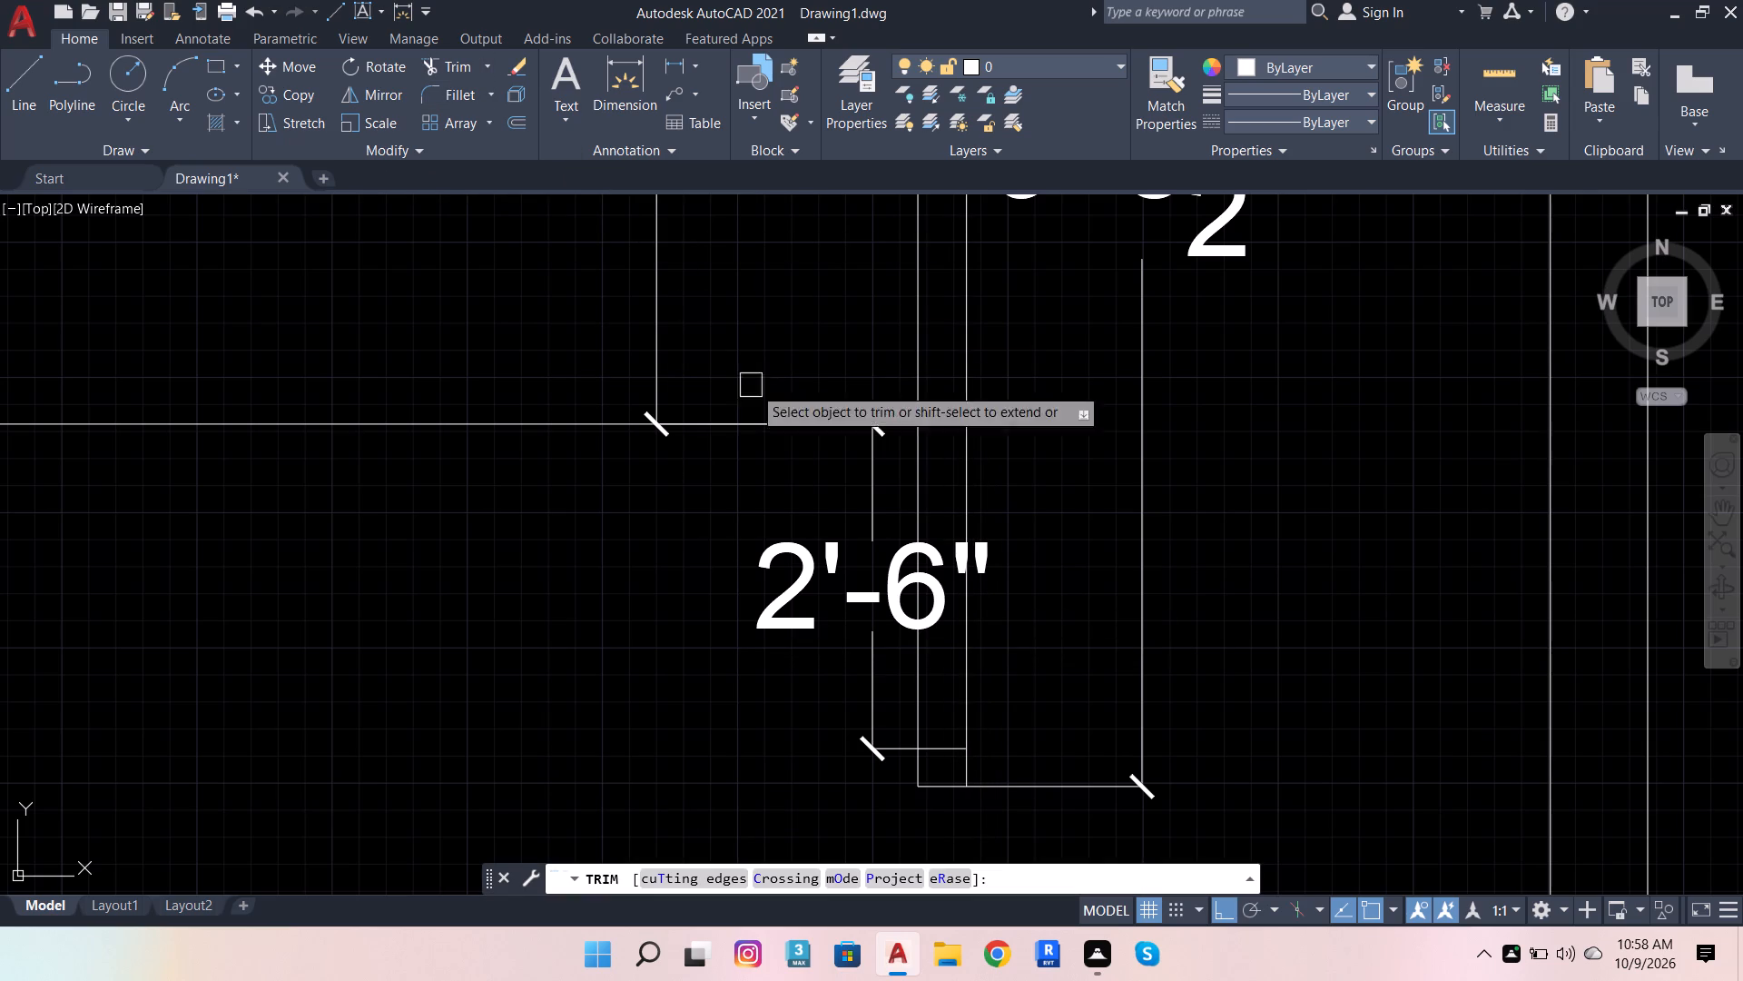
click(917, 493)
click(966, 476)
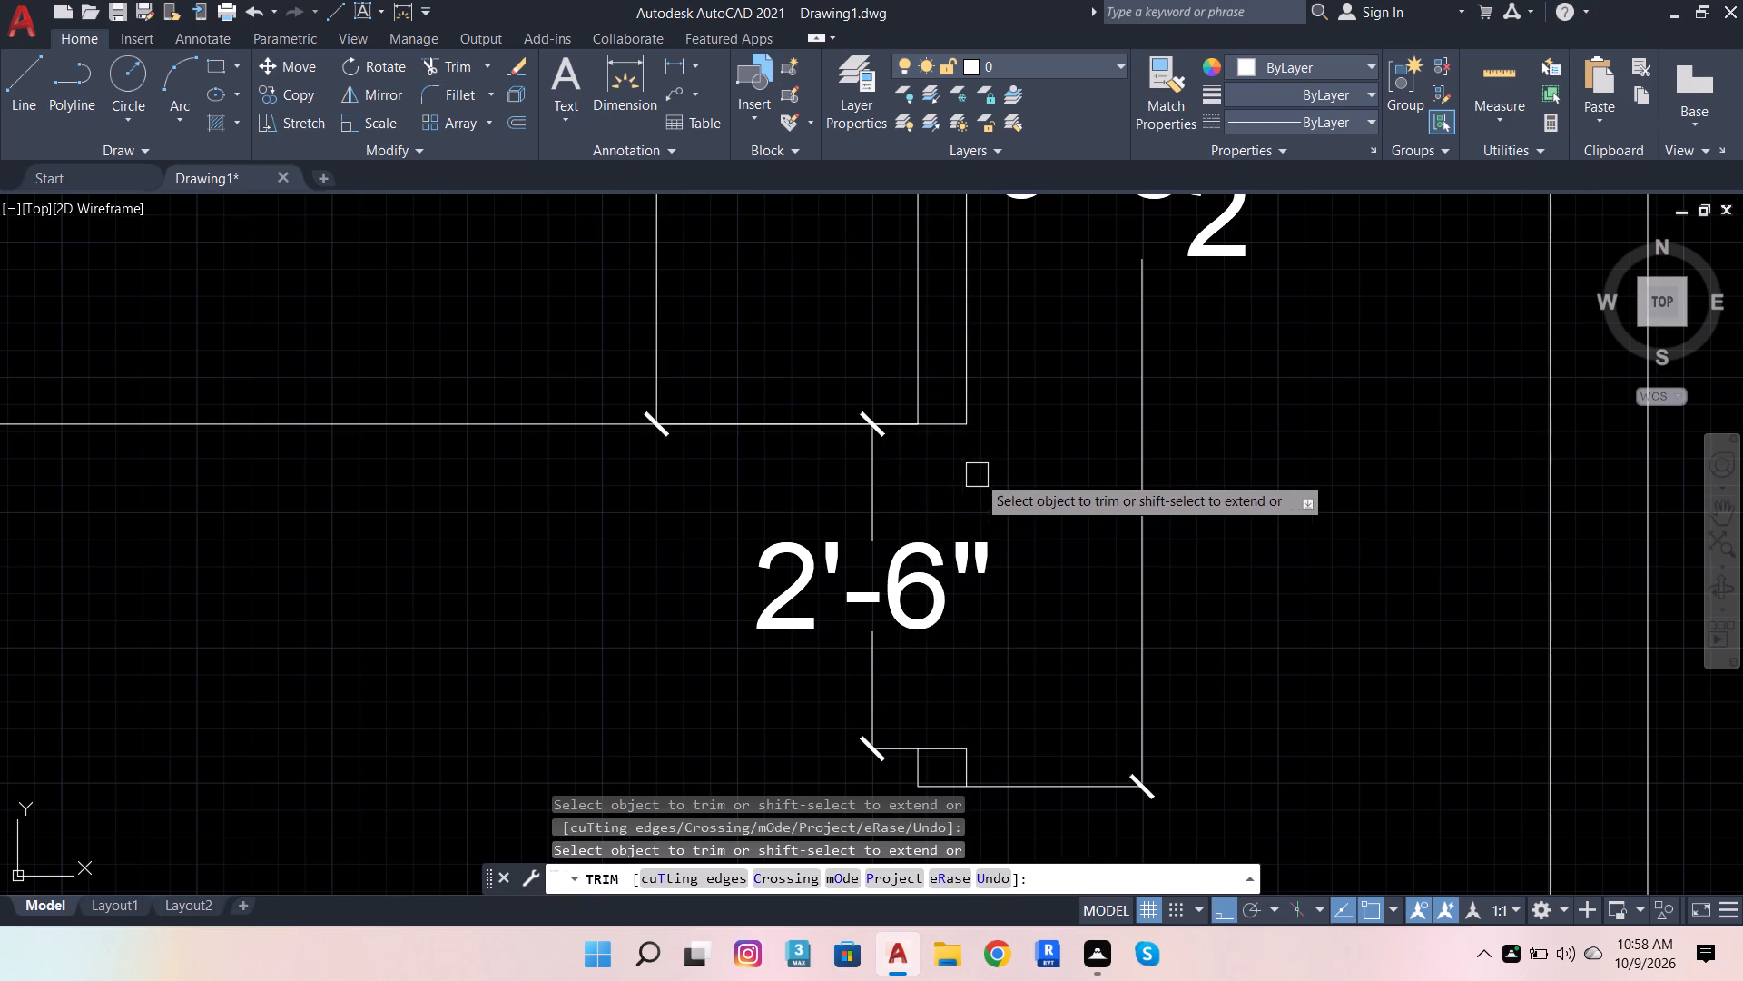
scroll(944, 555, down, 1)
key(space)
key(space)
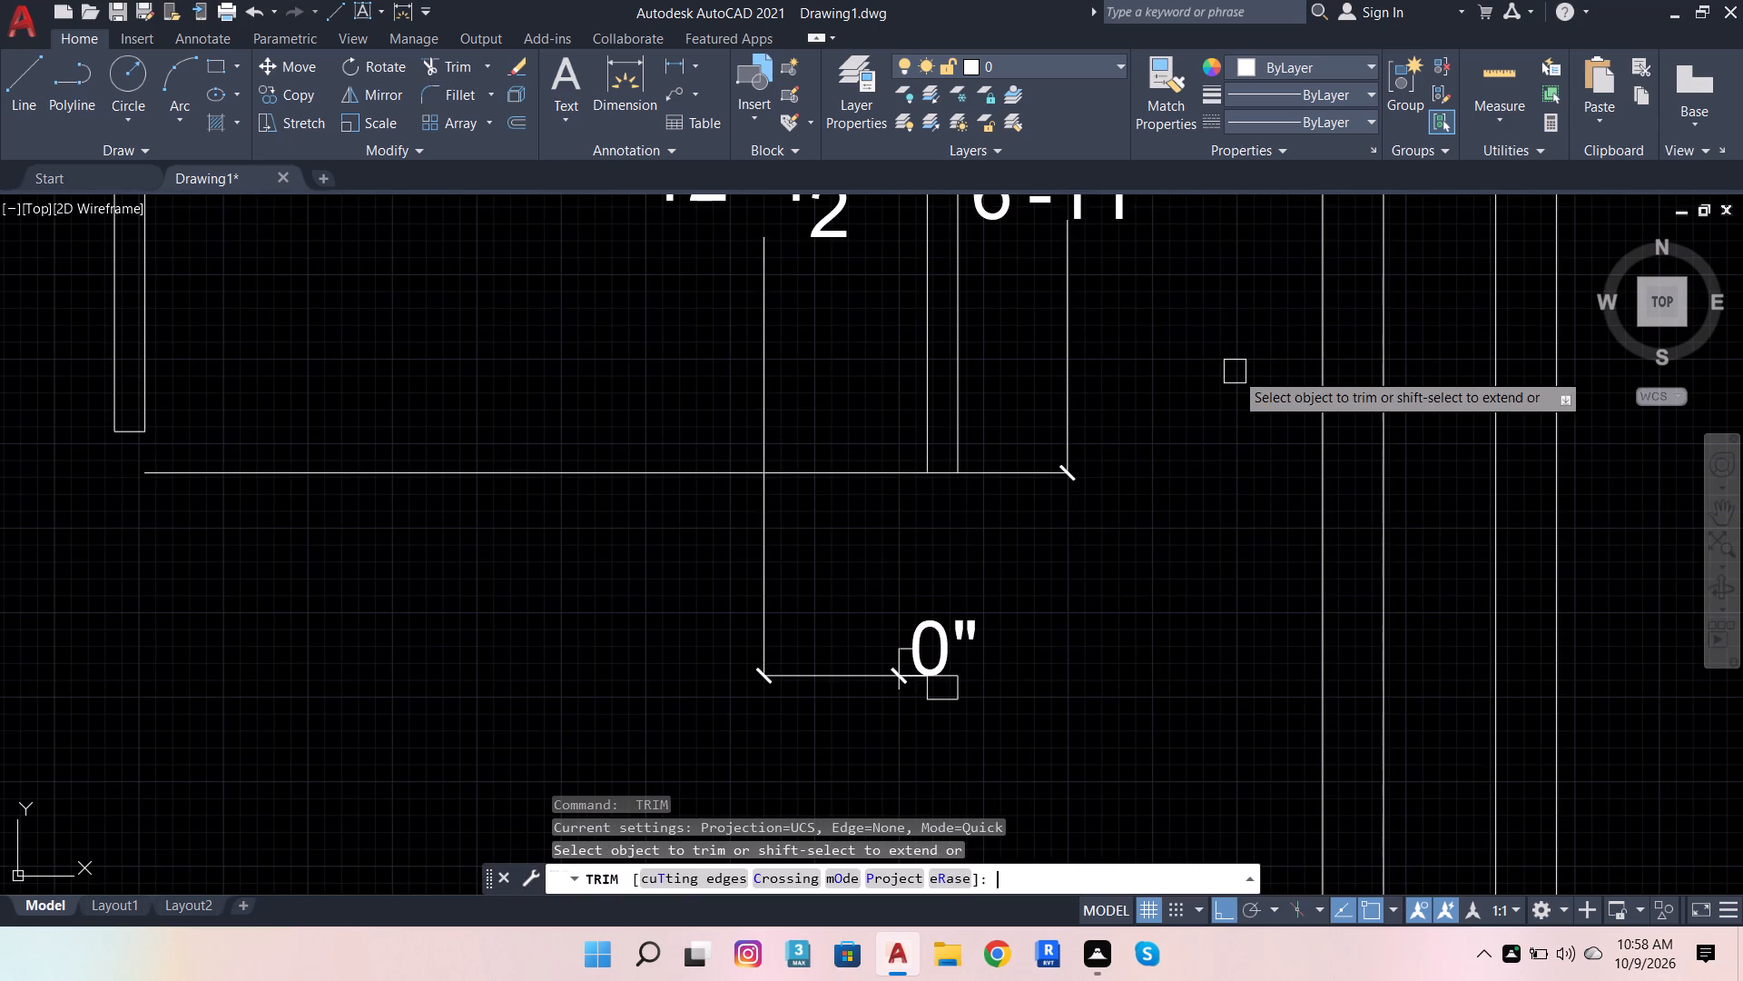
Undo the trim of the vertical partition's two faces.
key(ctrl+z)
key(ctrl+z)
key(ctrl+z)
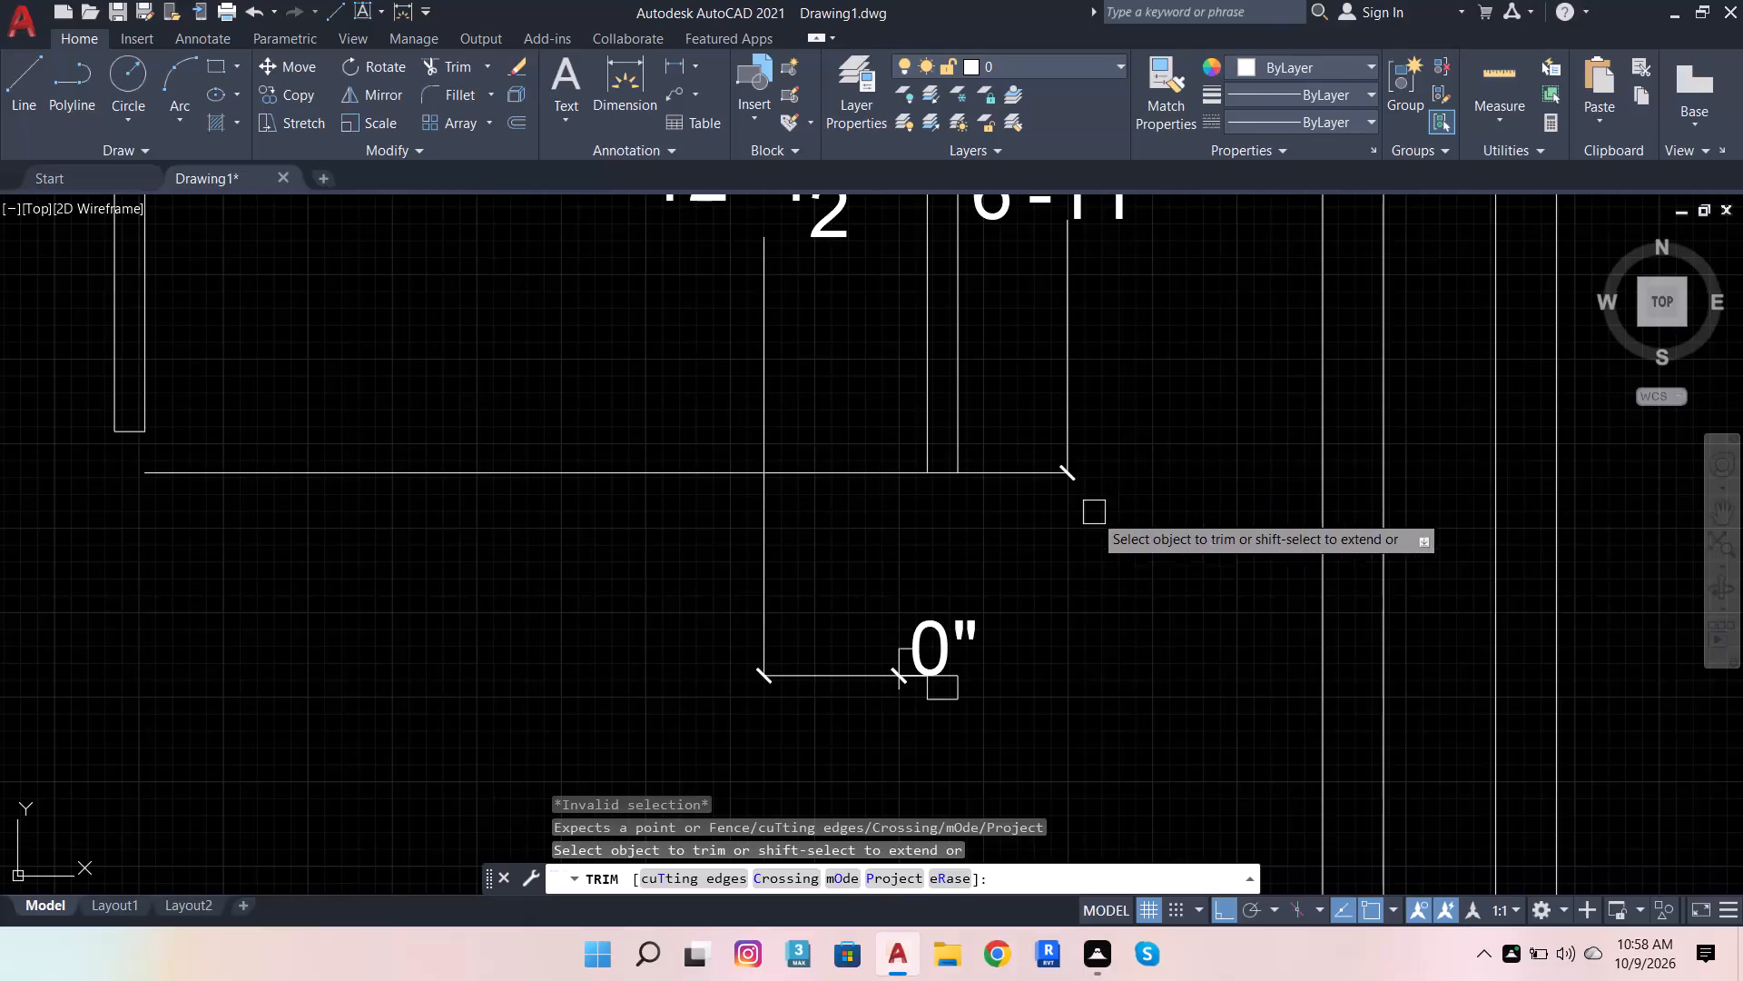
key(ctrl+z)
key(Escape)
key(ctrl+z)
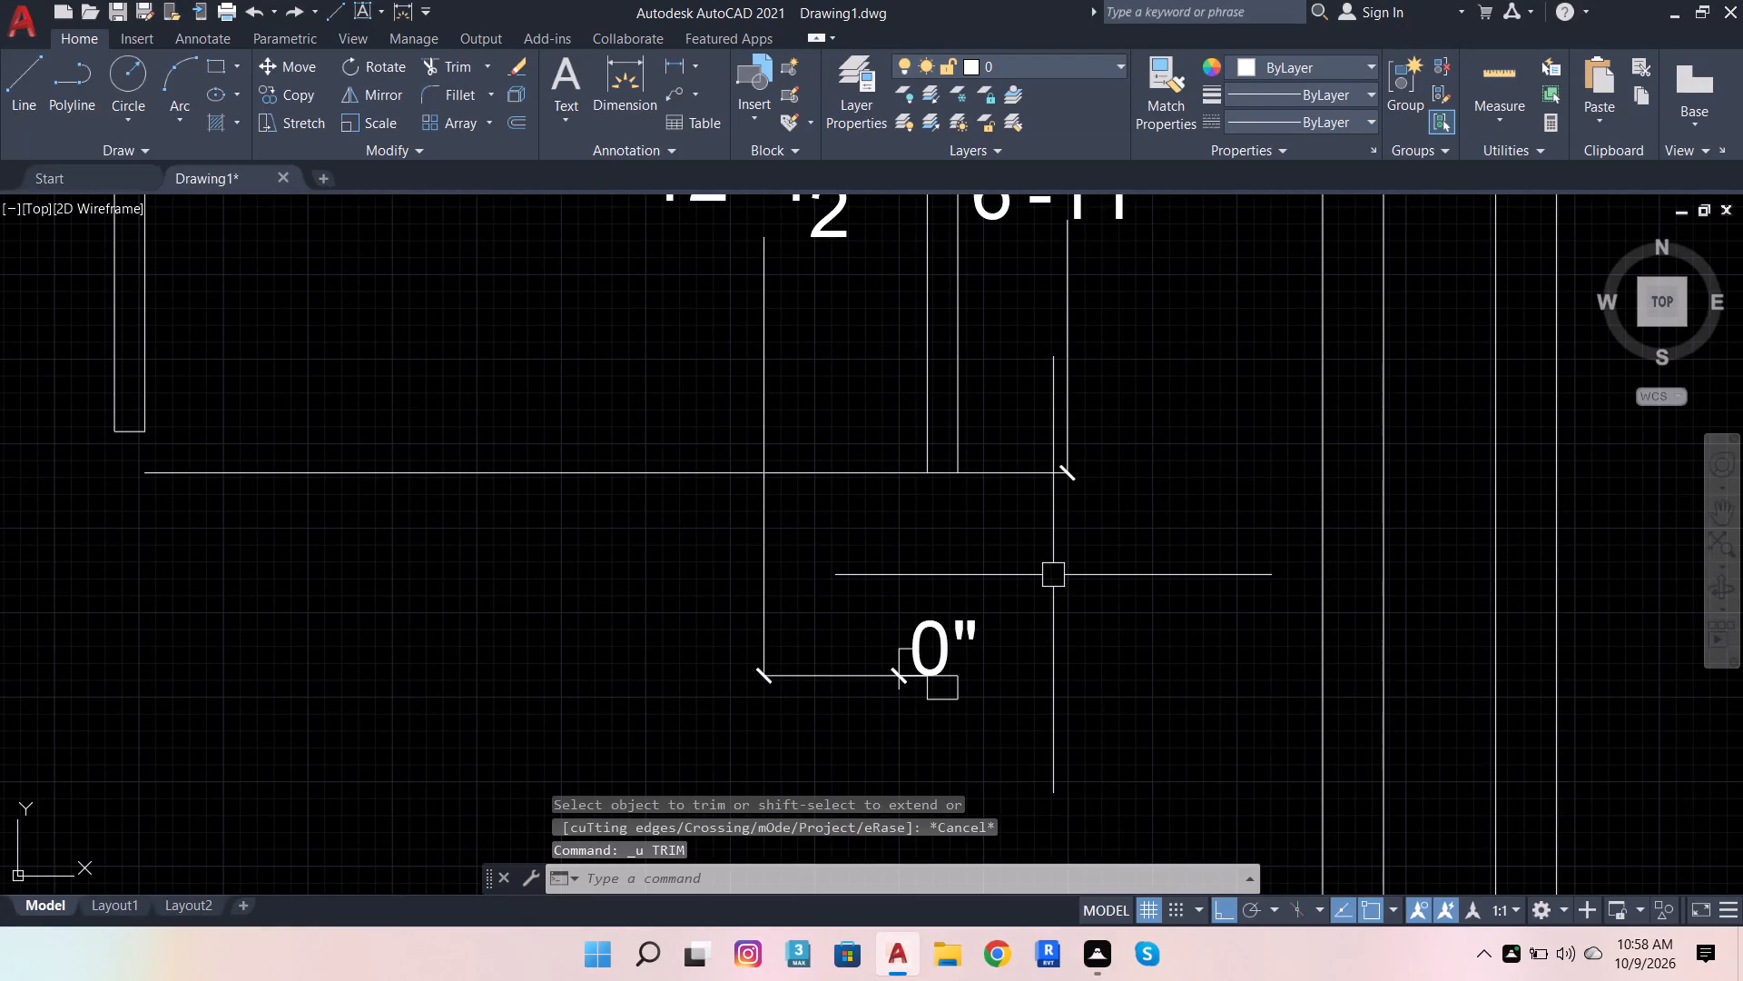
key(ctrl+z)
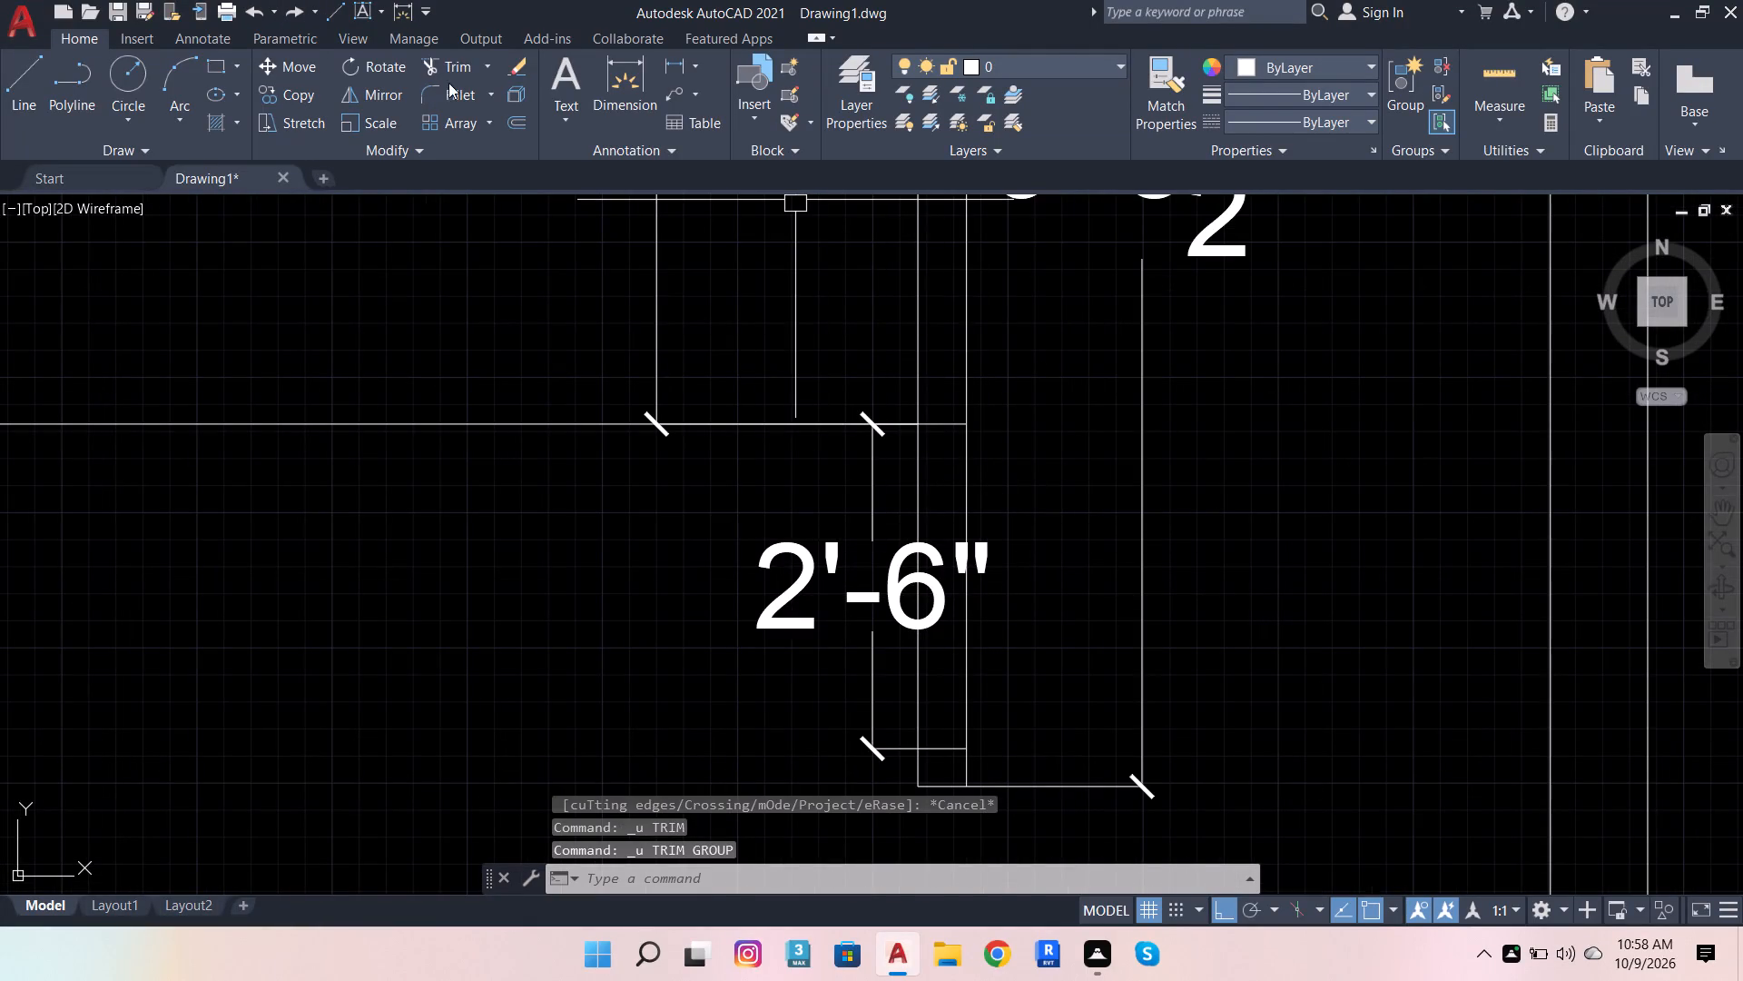
Trim each face of the vertical partition between the two cross lines to open the 2'6" gap.
click(458, 72)
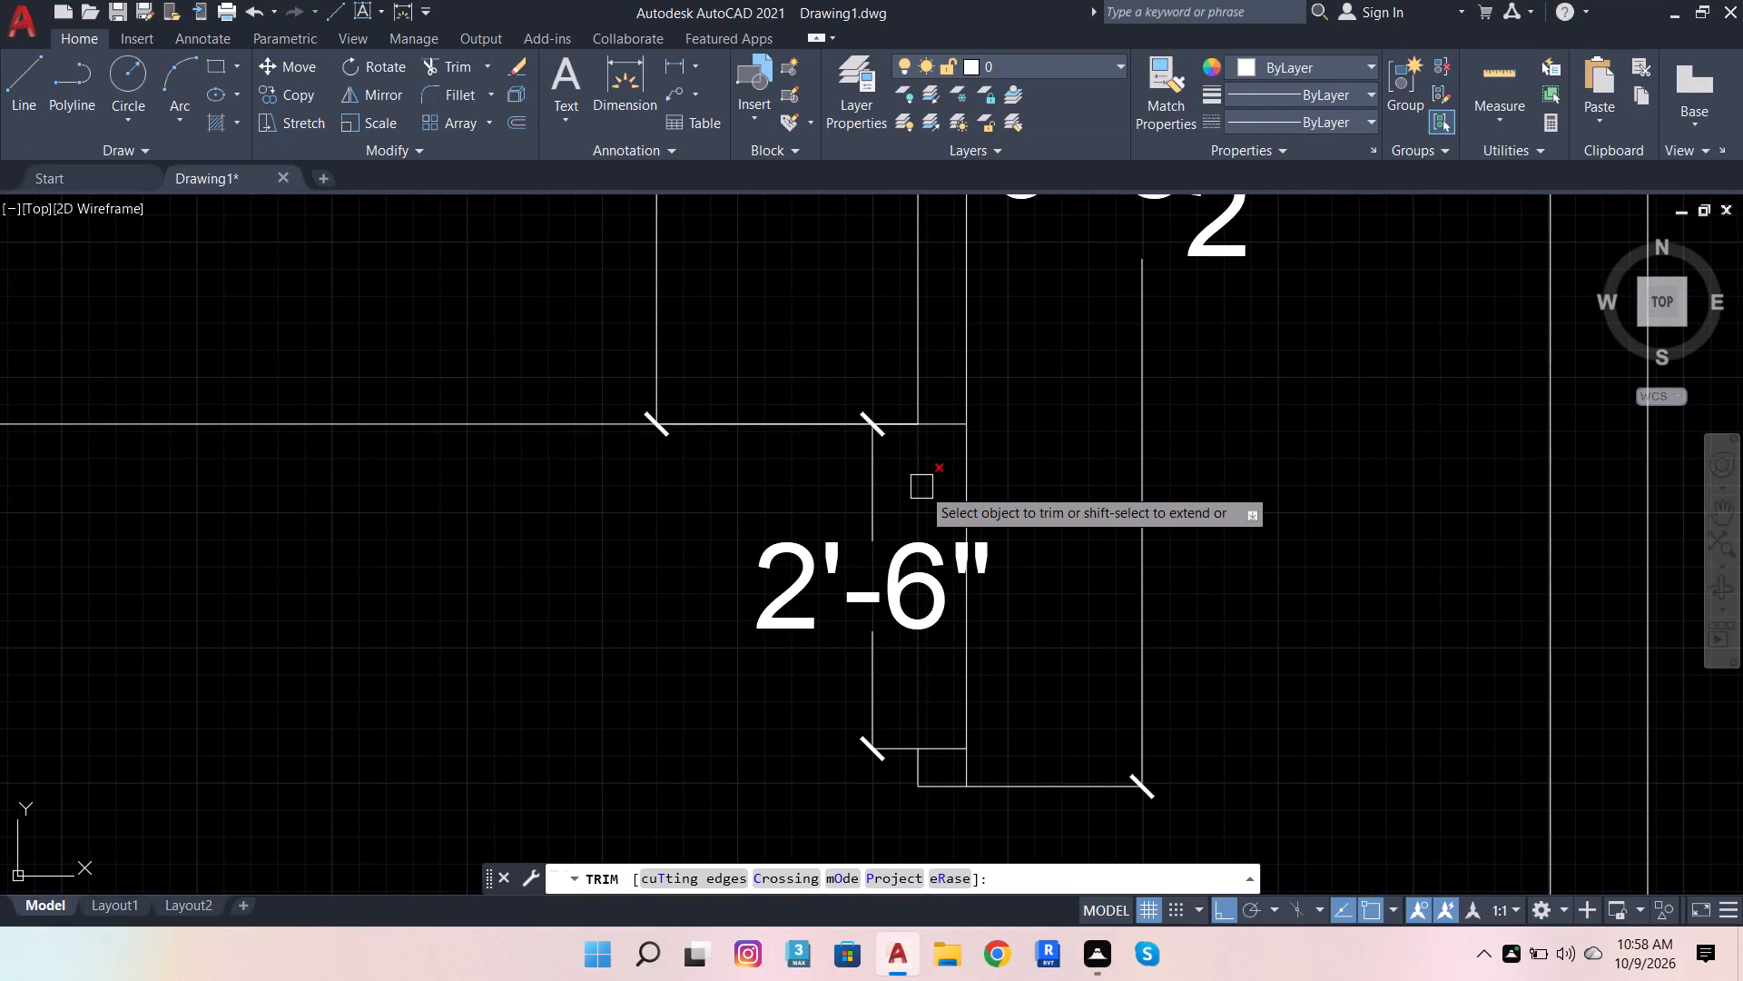
click(921, 487)
click(973, 474)
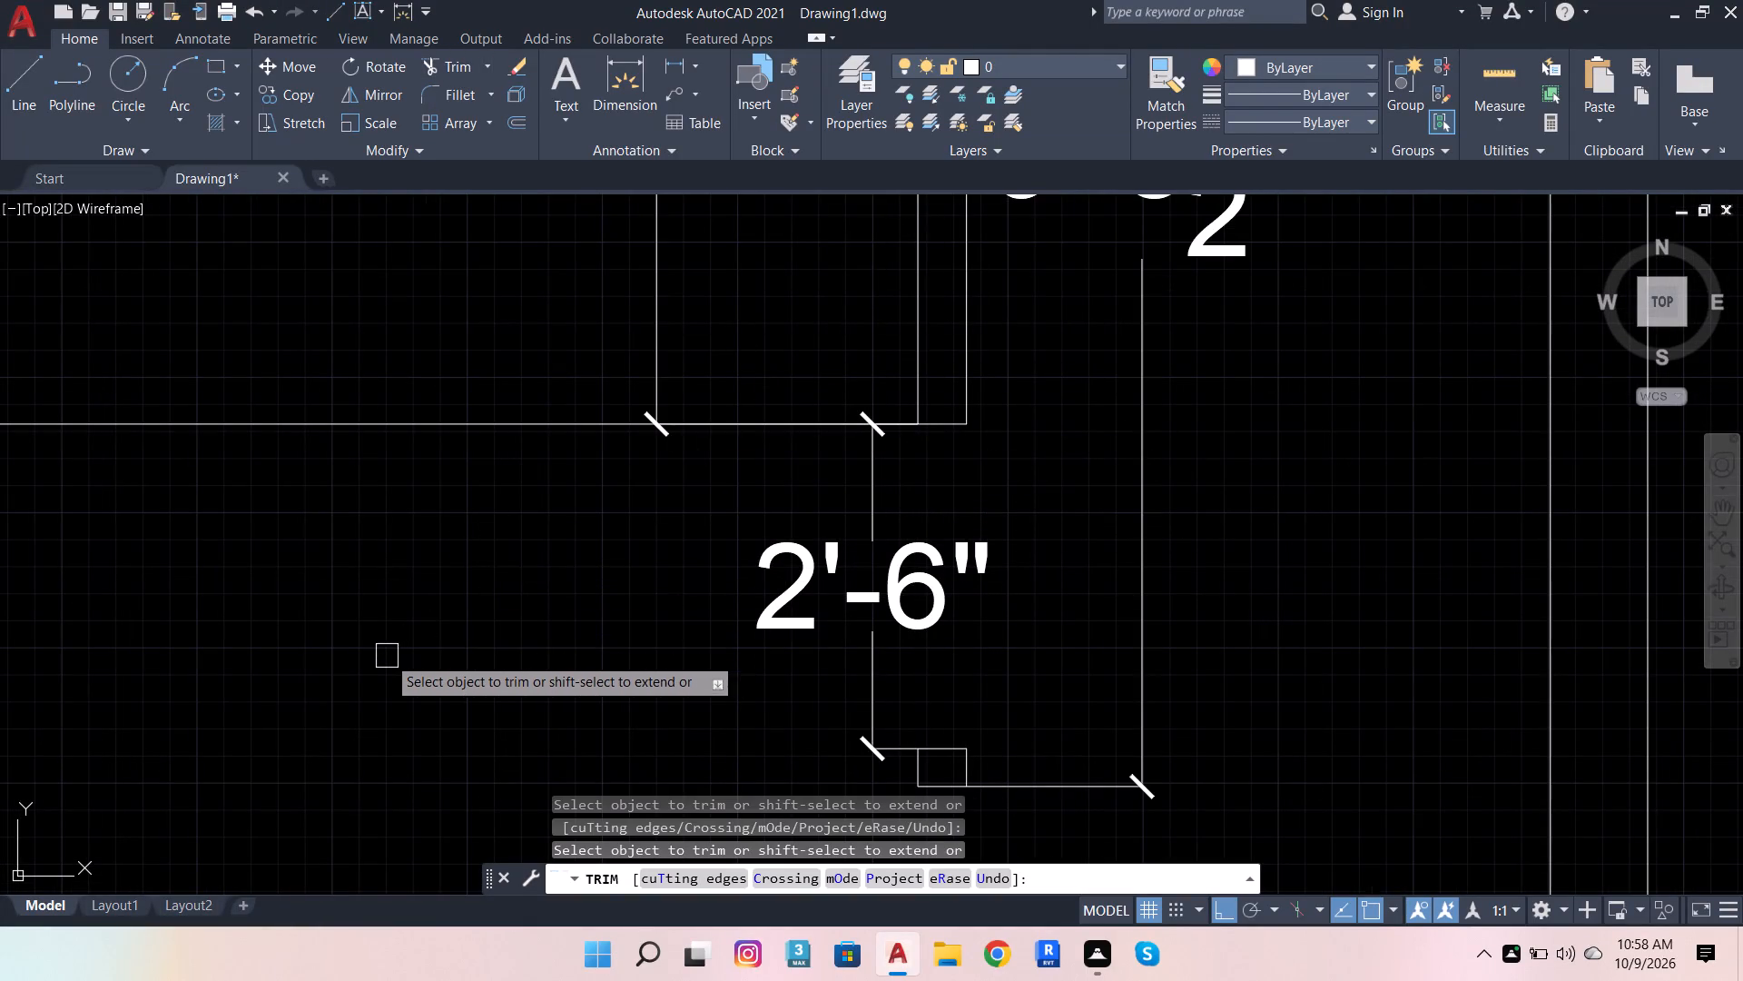
key(Escape)
key(Escape)
scroll(683, 691, down, 2)
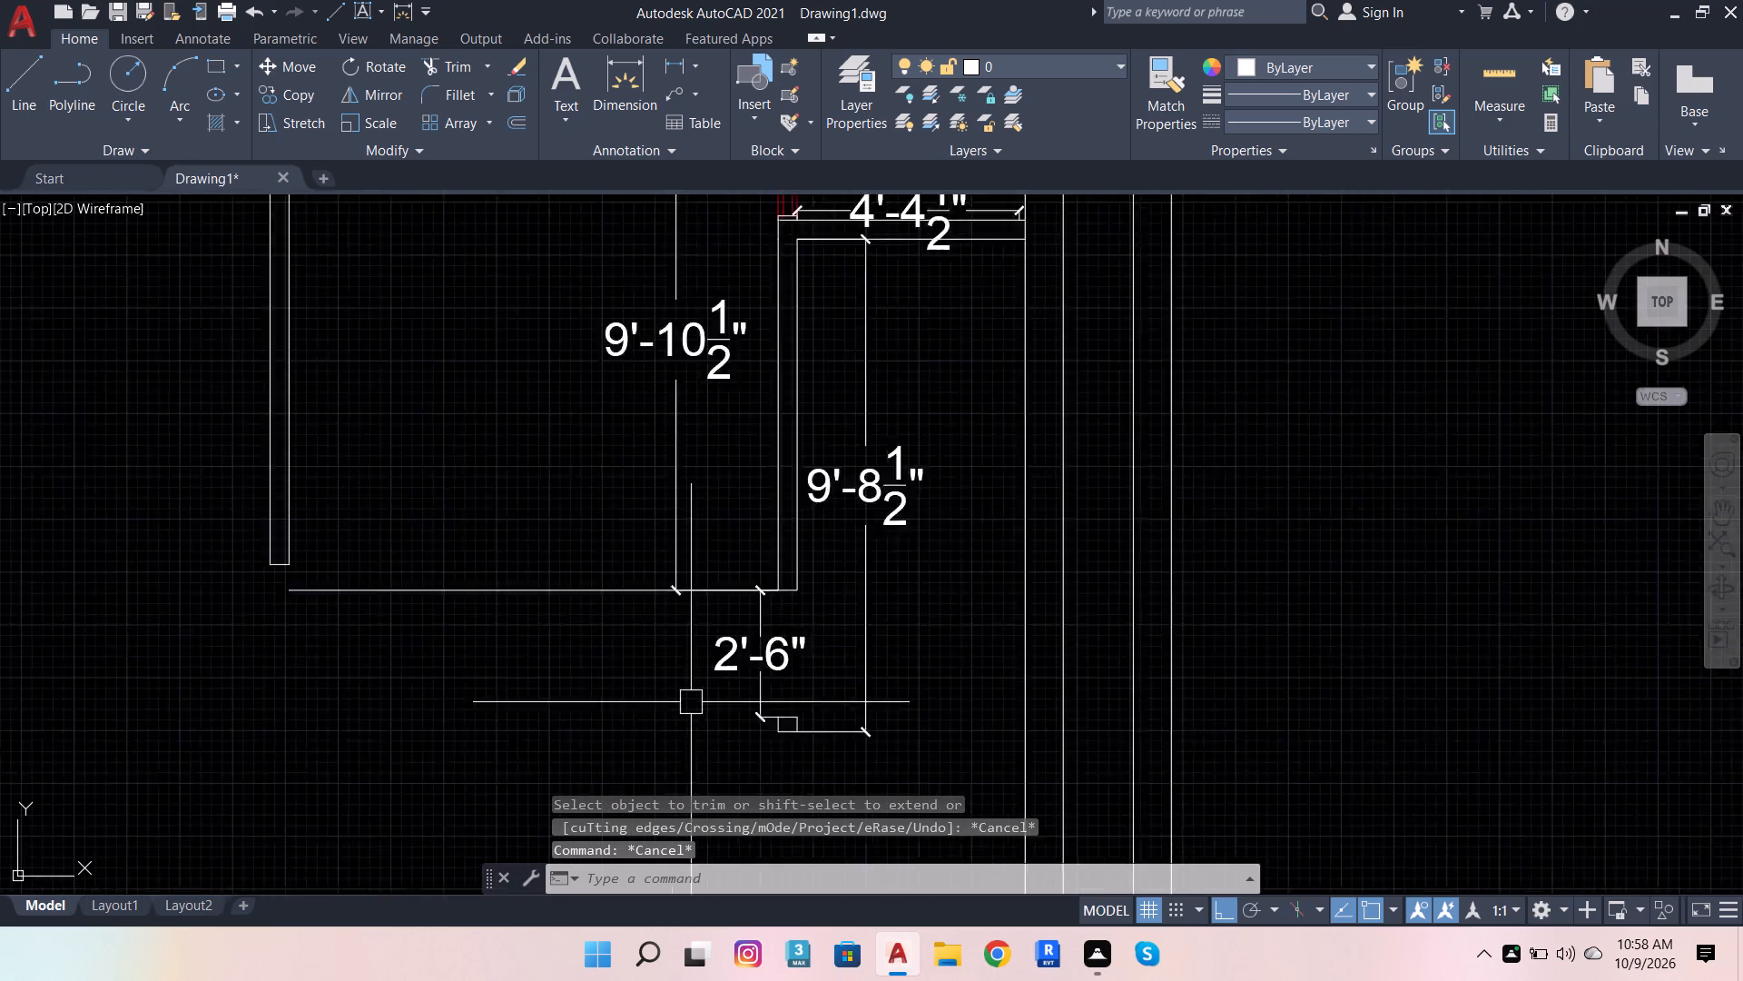
scroll(691, 702, down, 1)
key(Escape)
key(Escape)
key(Escape)
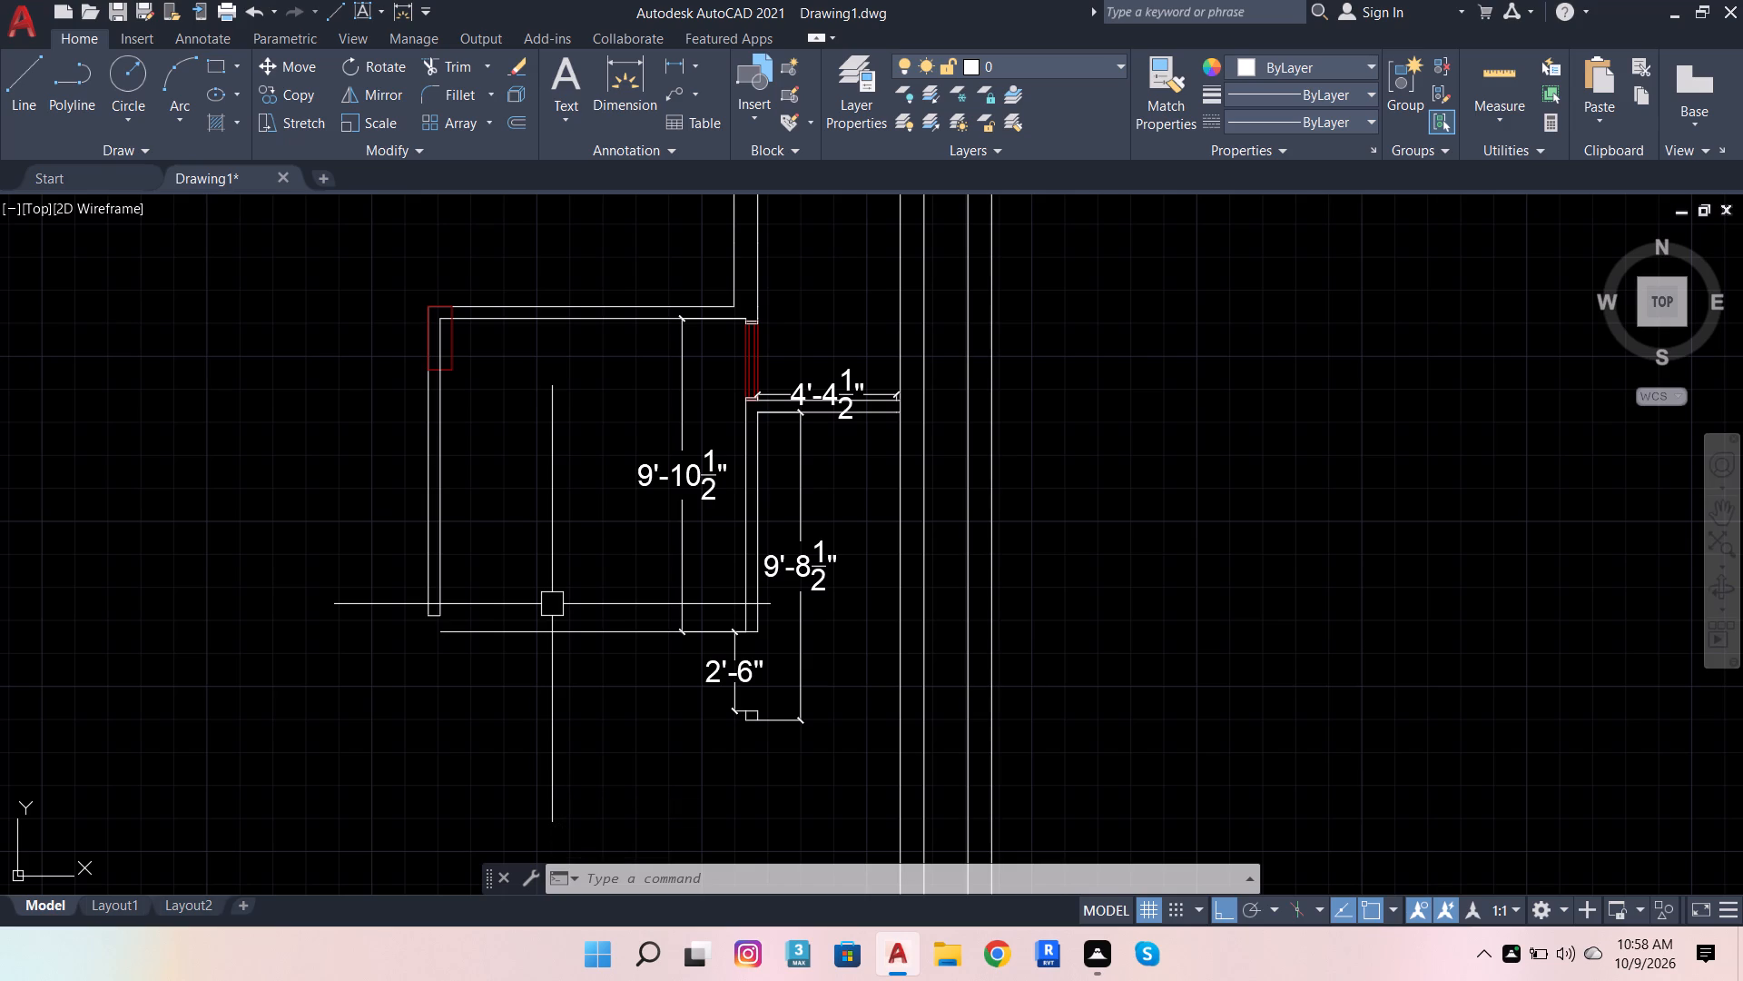
Delete the short line closing the bottom of the partition stub below the 2'6" opening.
scroll(775, 757, up, 4)
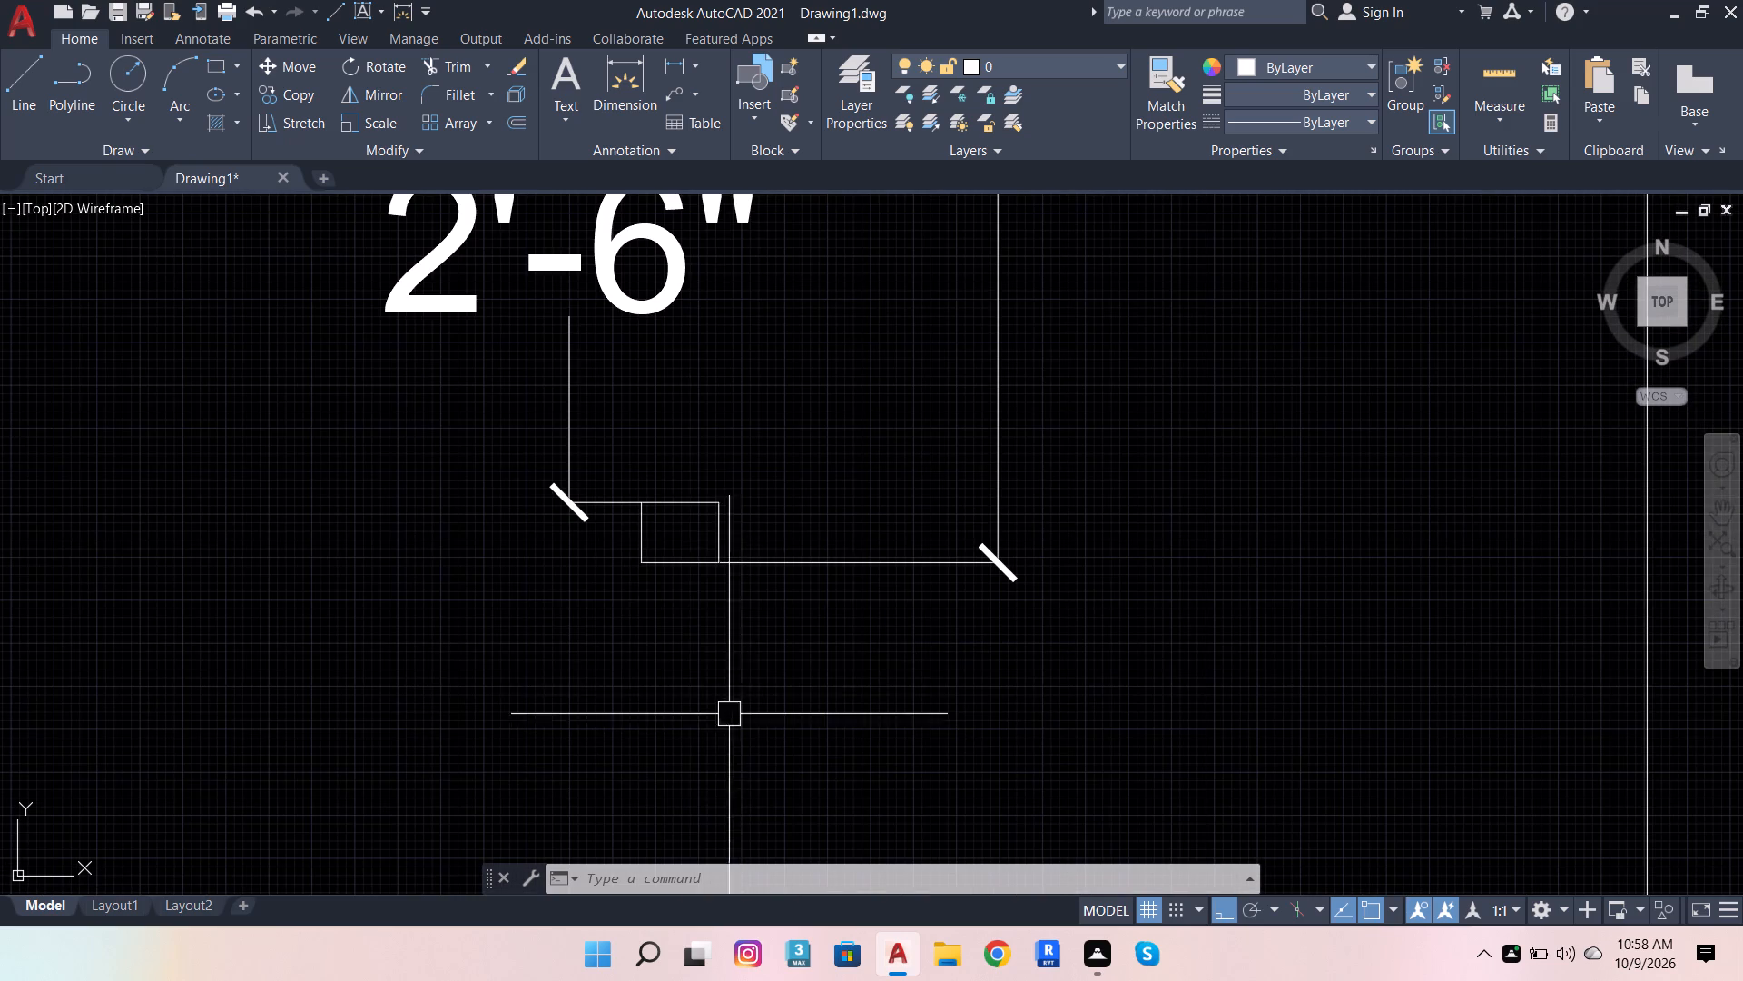
click(687, 562)
key(Delete)
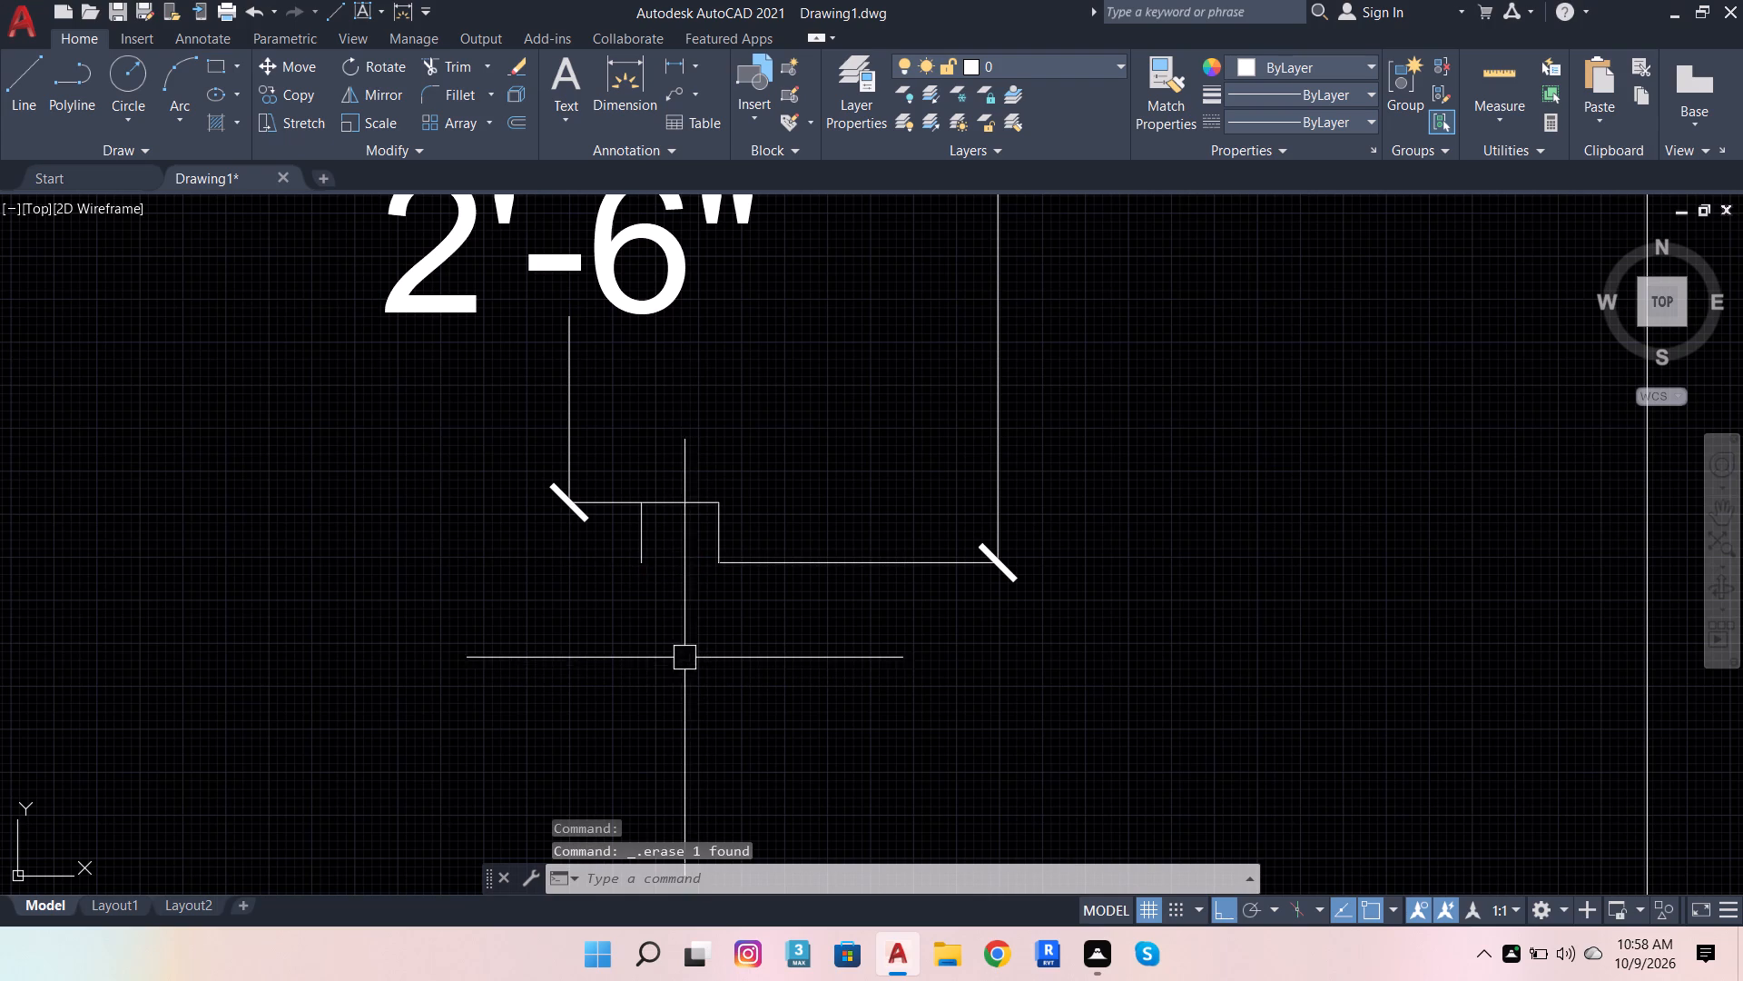
Draw a 4.5" thick horizontal partition about 4'-11" long from the stub's lower east corner into the east wall and back.
click(6, 88)
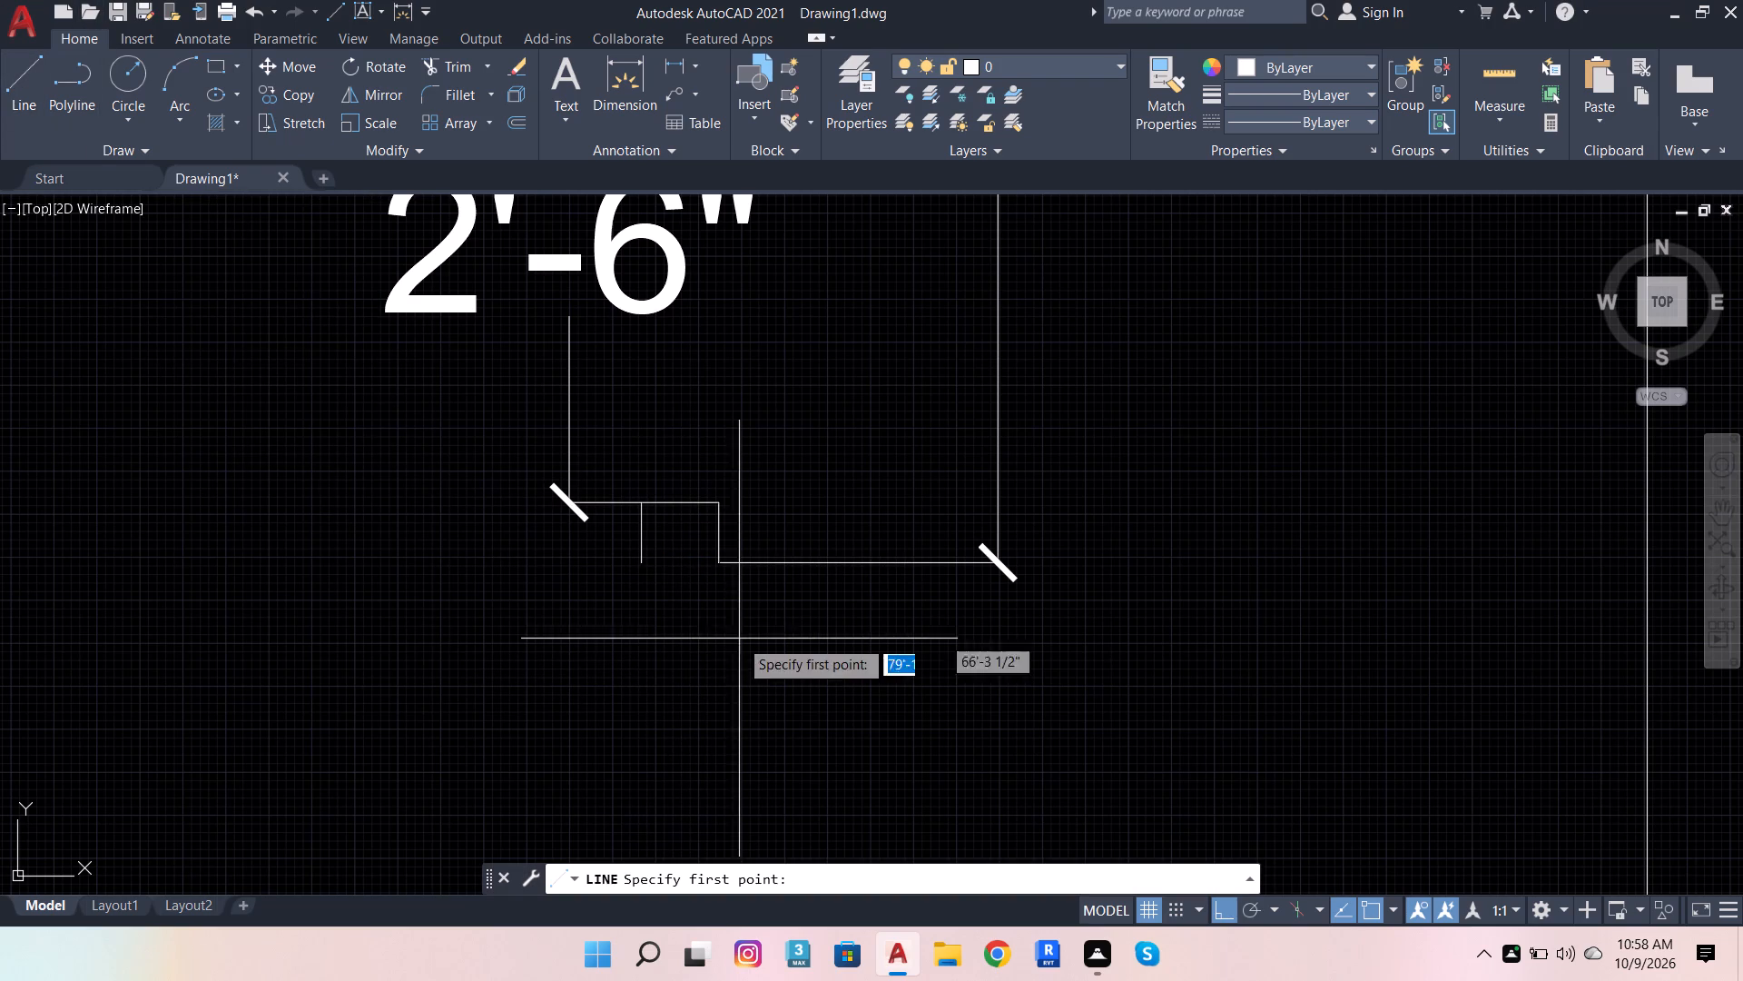
click(716, 561)
scroll(550, 648, down, 4)
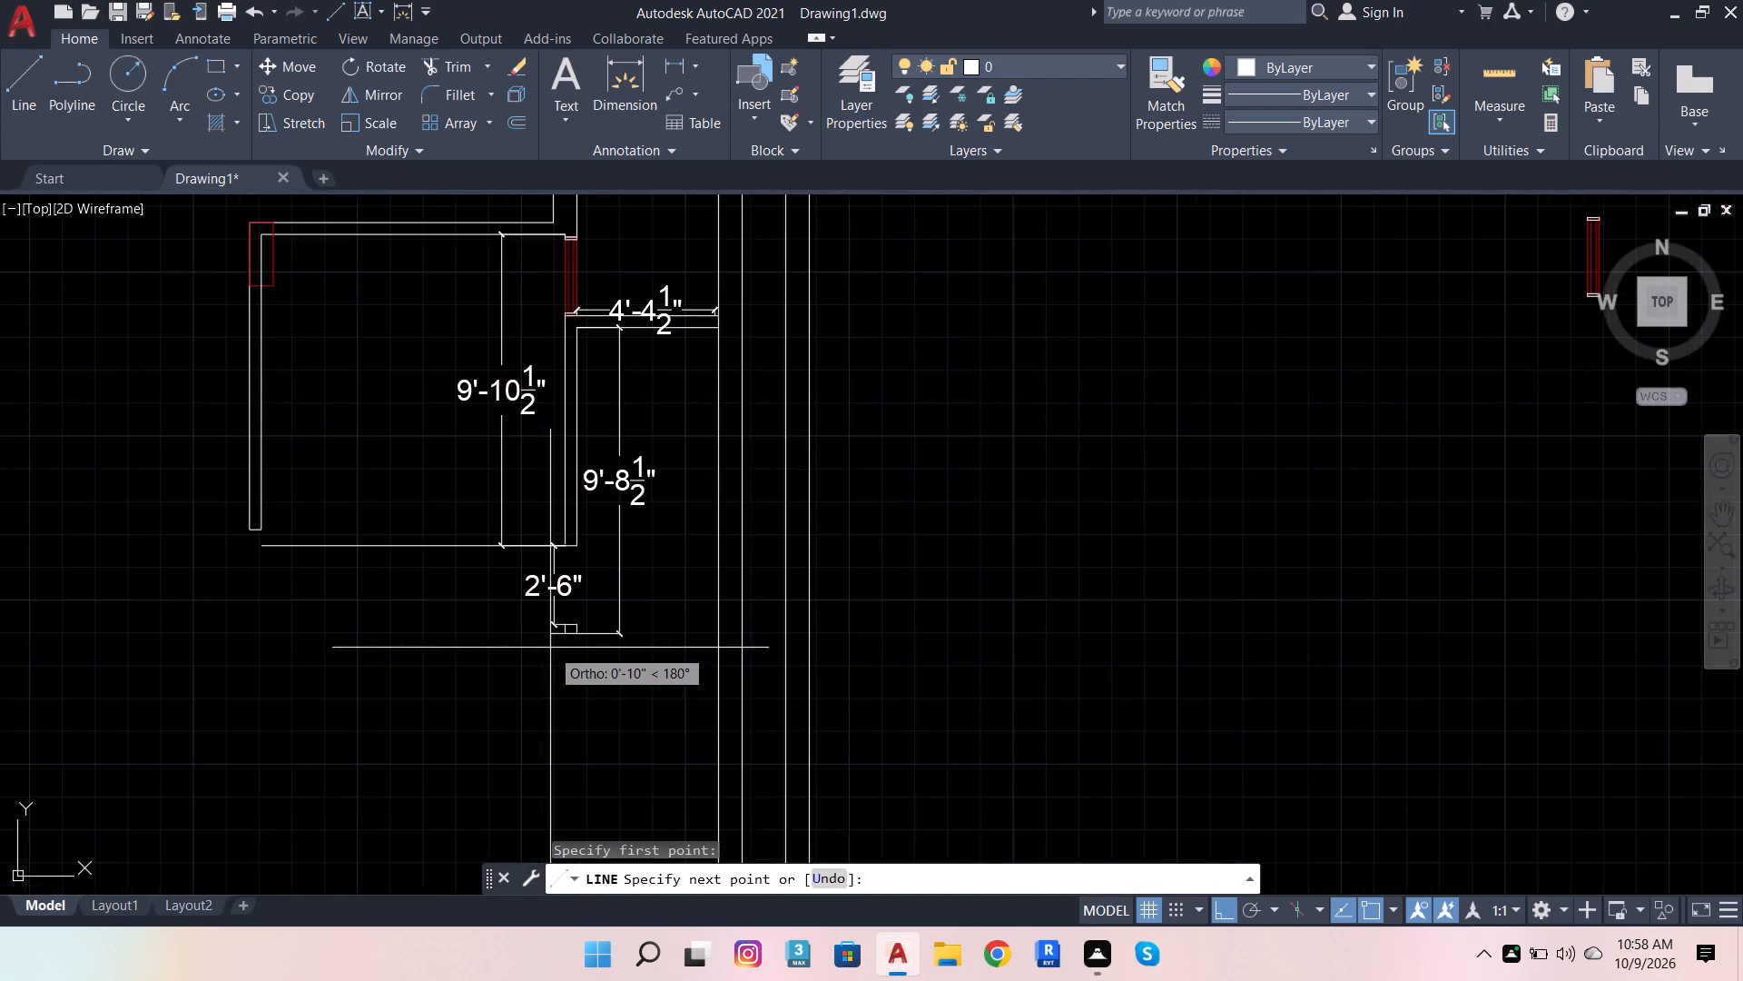
scroll(695, 651, up, 3)
click(801, 593)
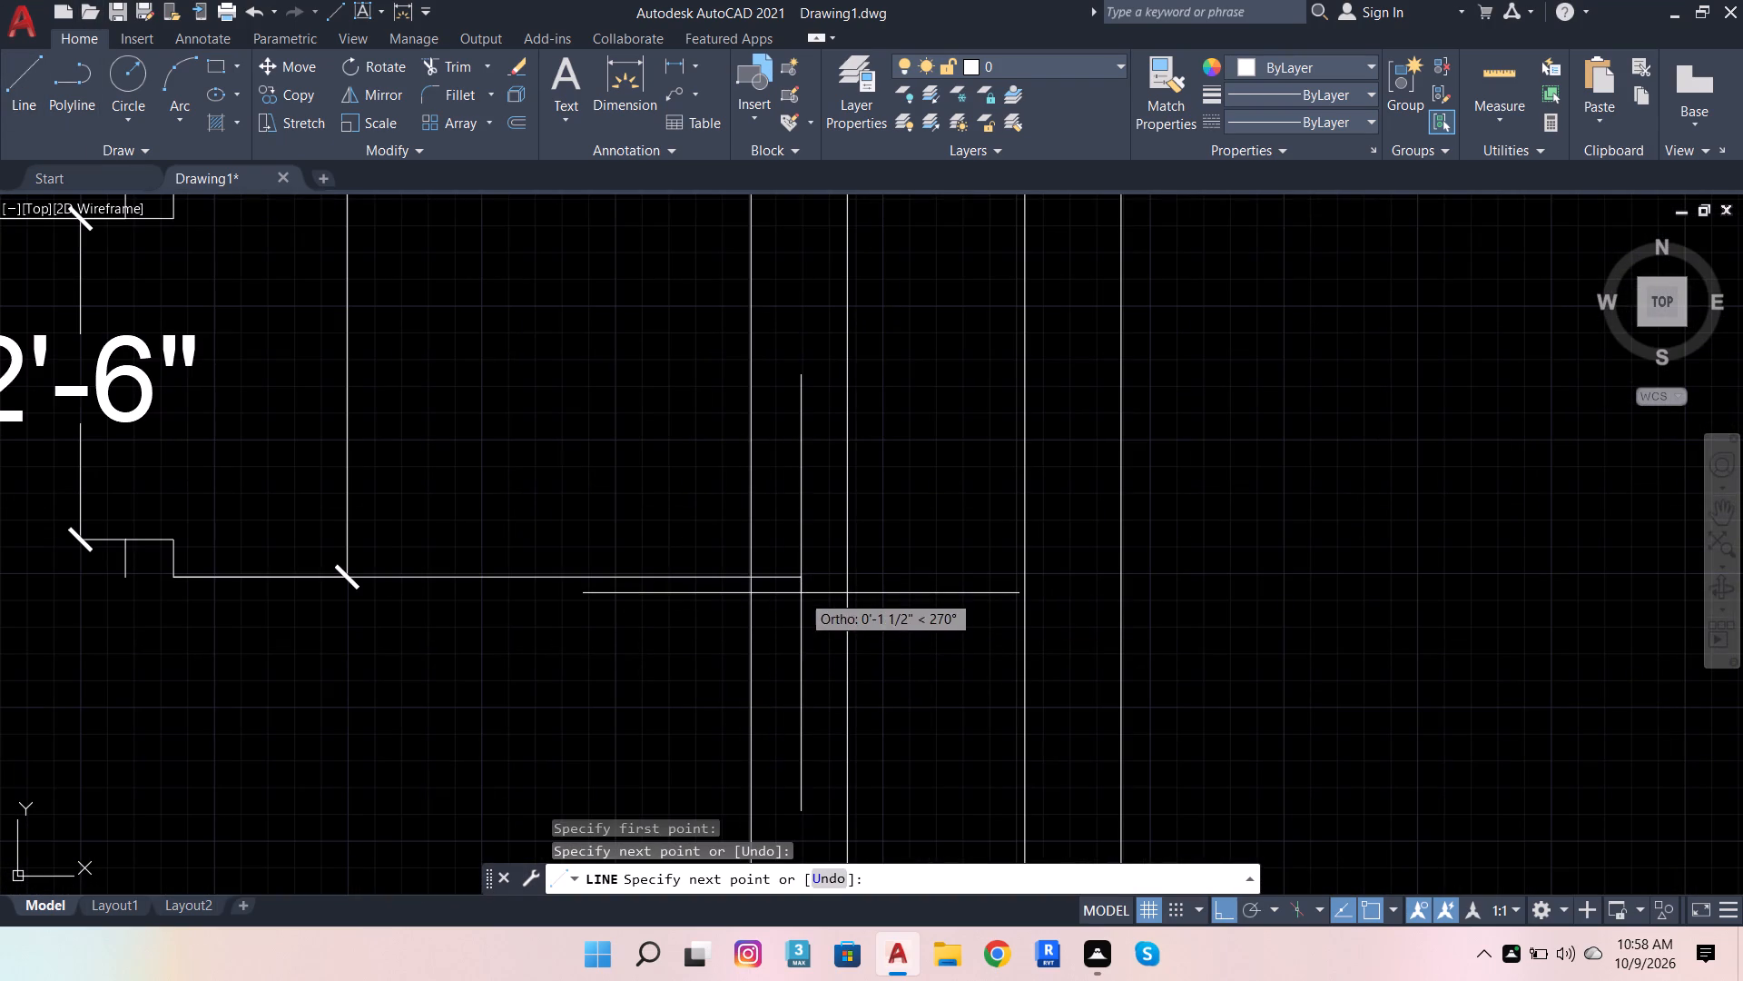
text(4.5)
key(Return)
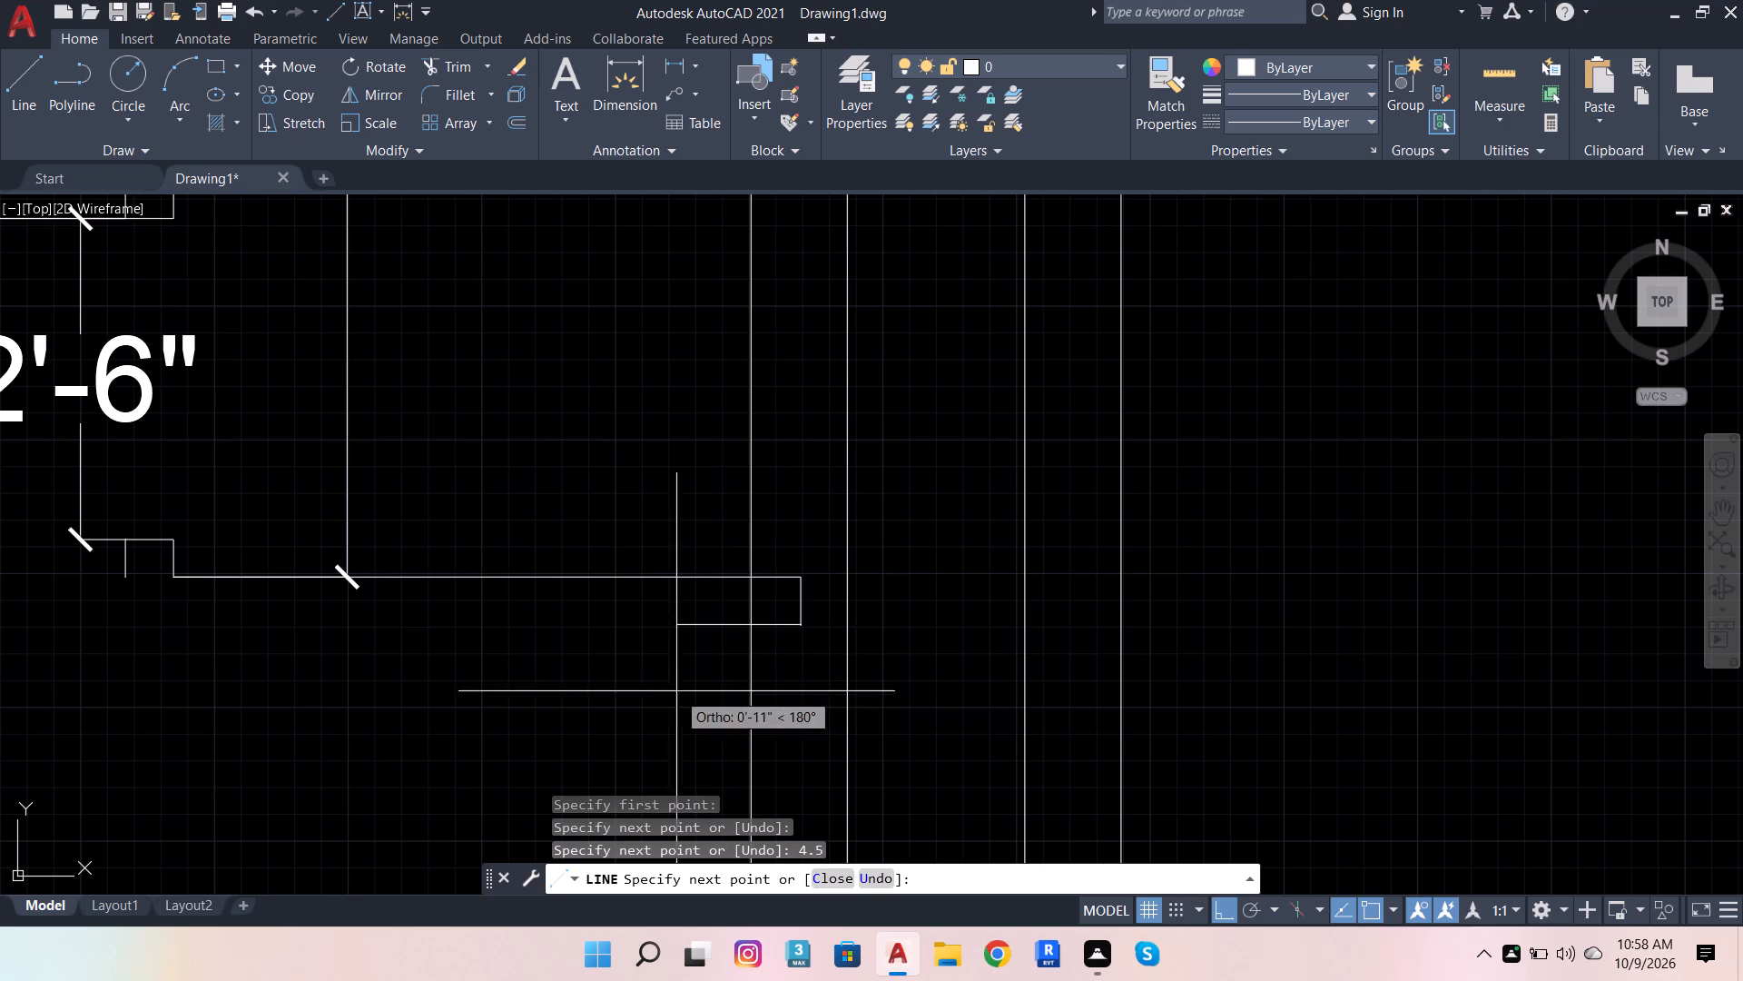
scroll(663, 672, down, 2)
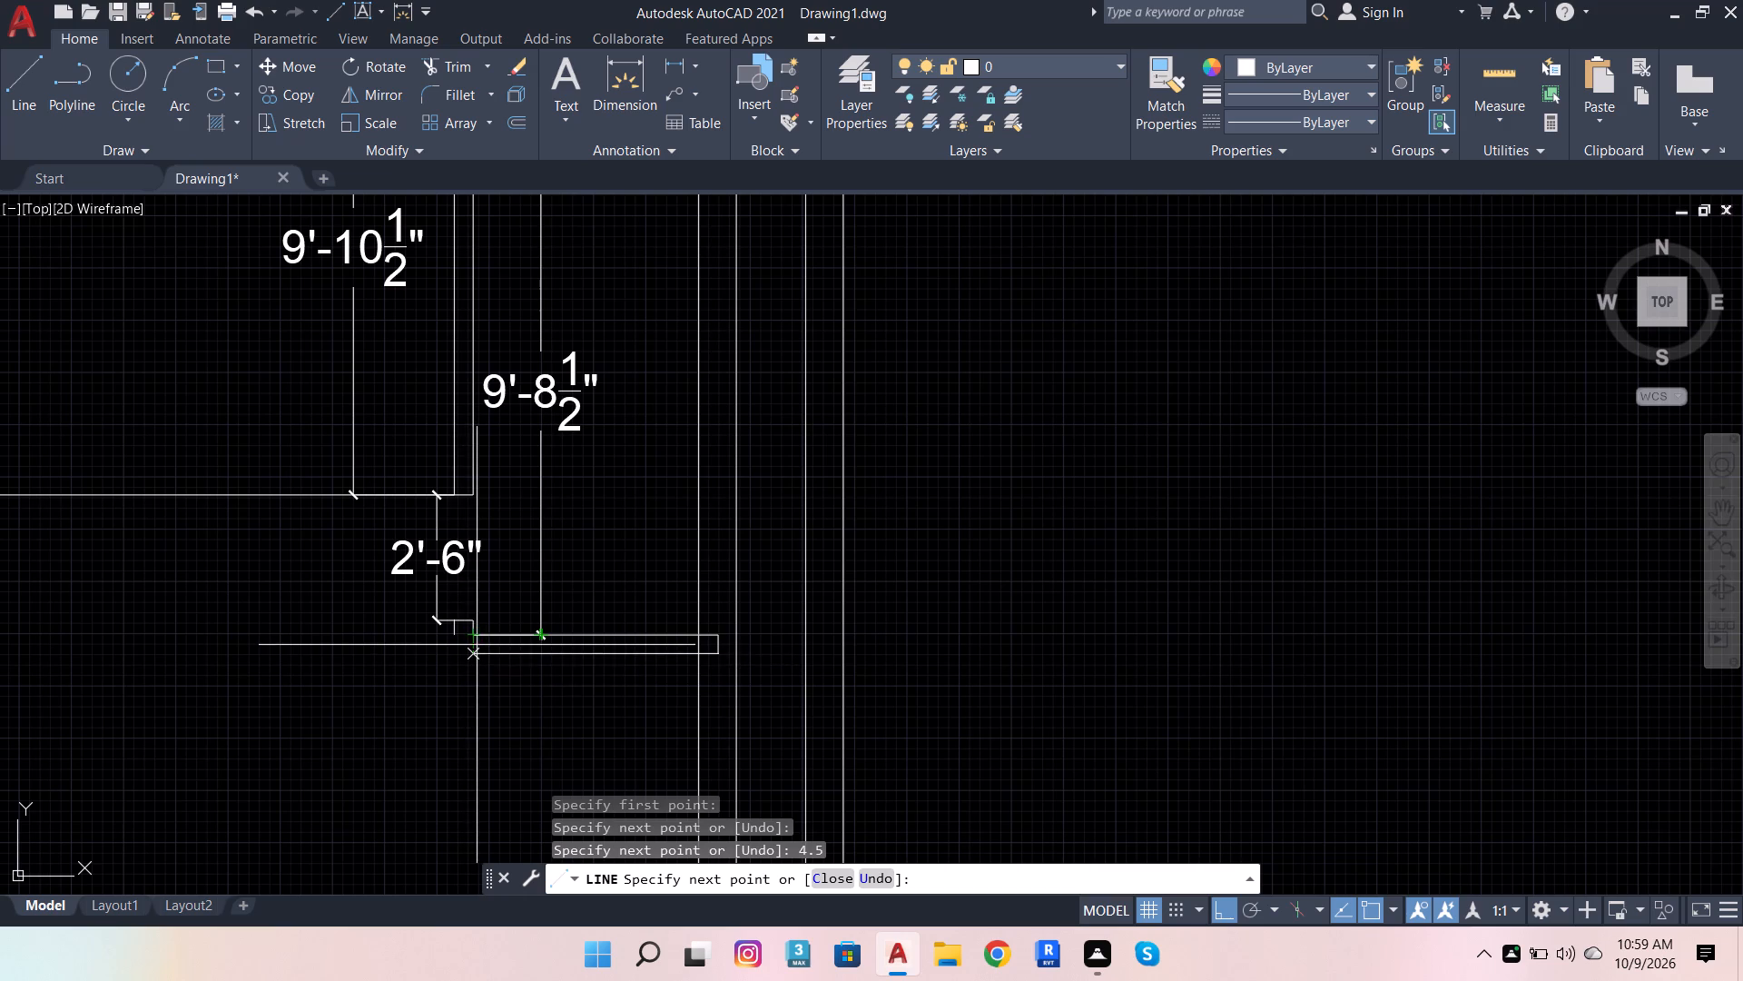
key(Left)
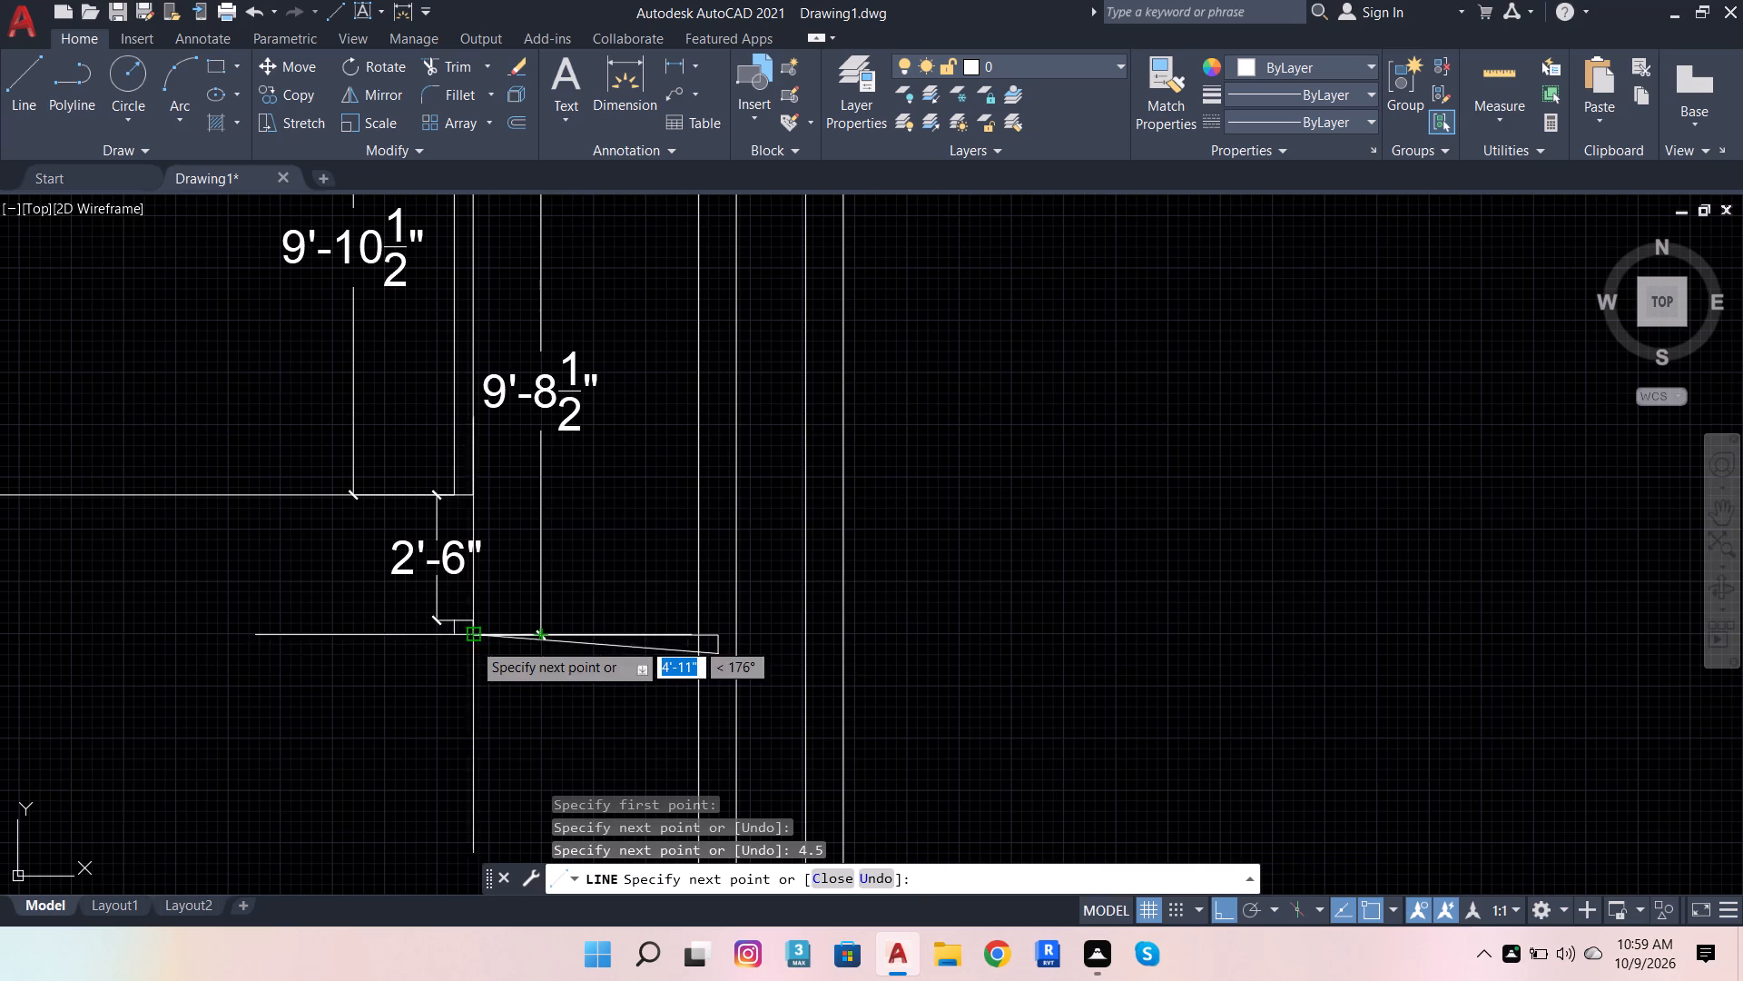
click(479, 653)
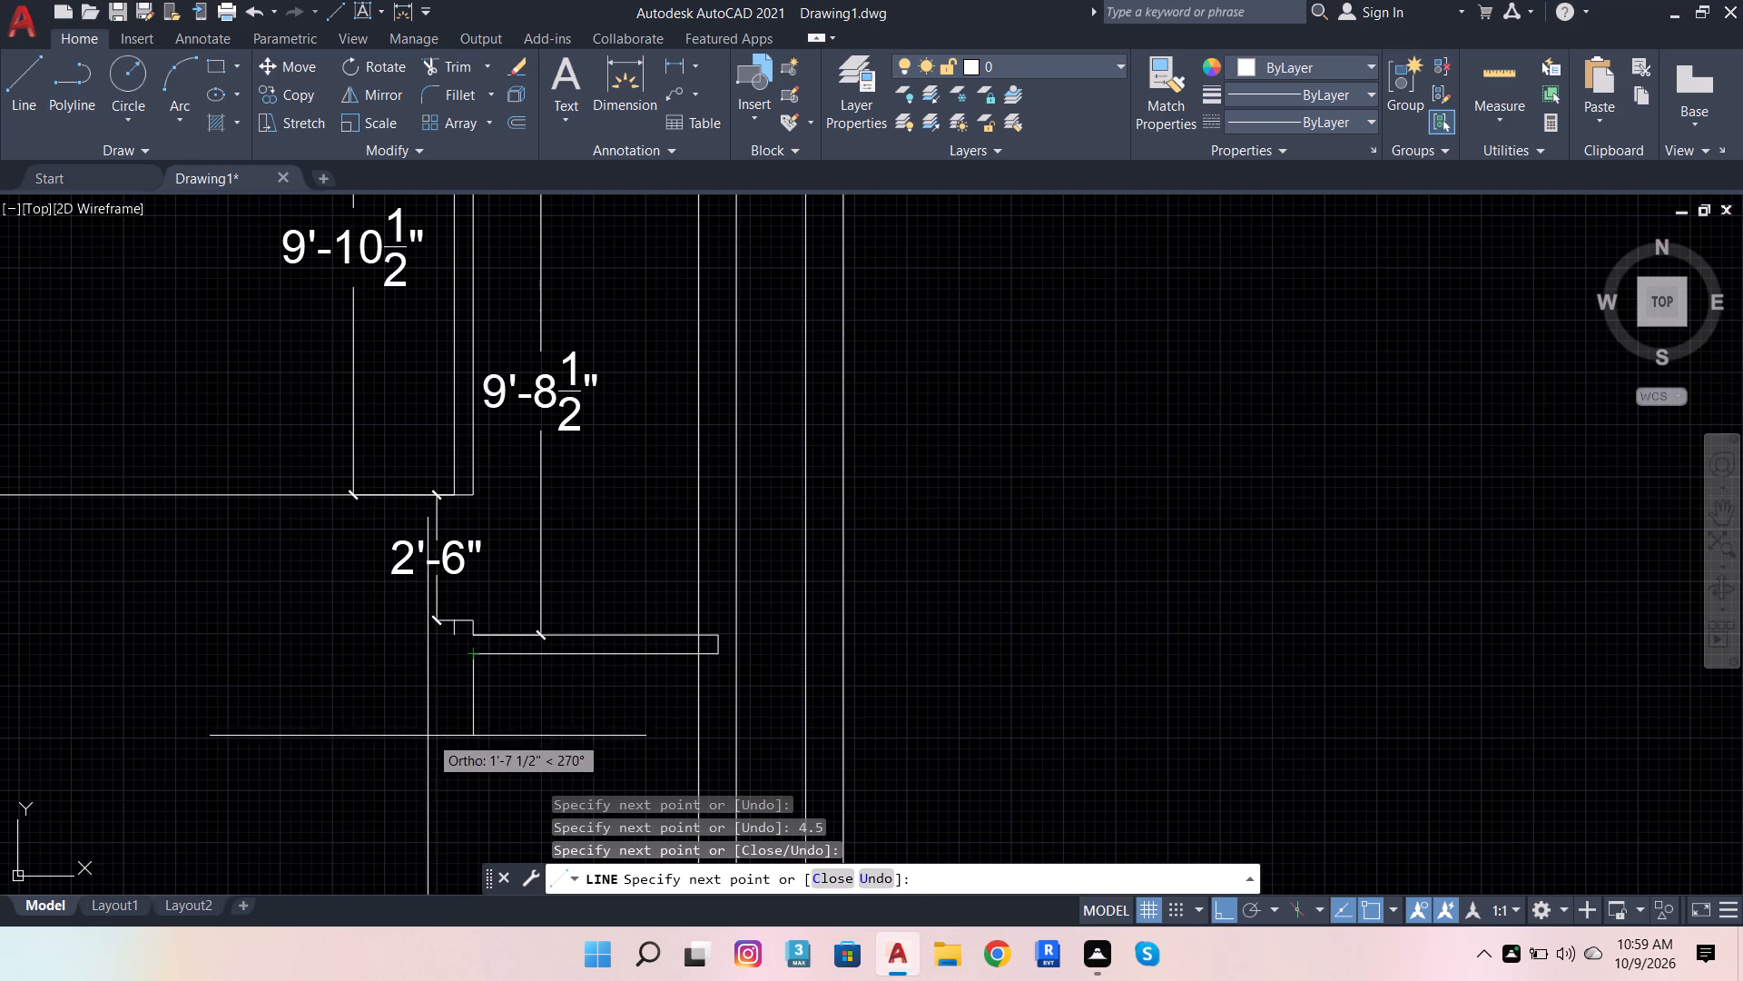
key(space)
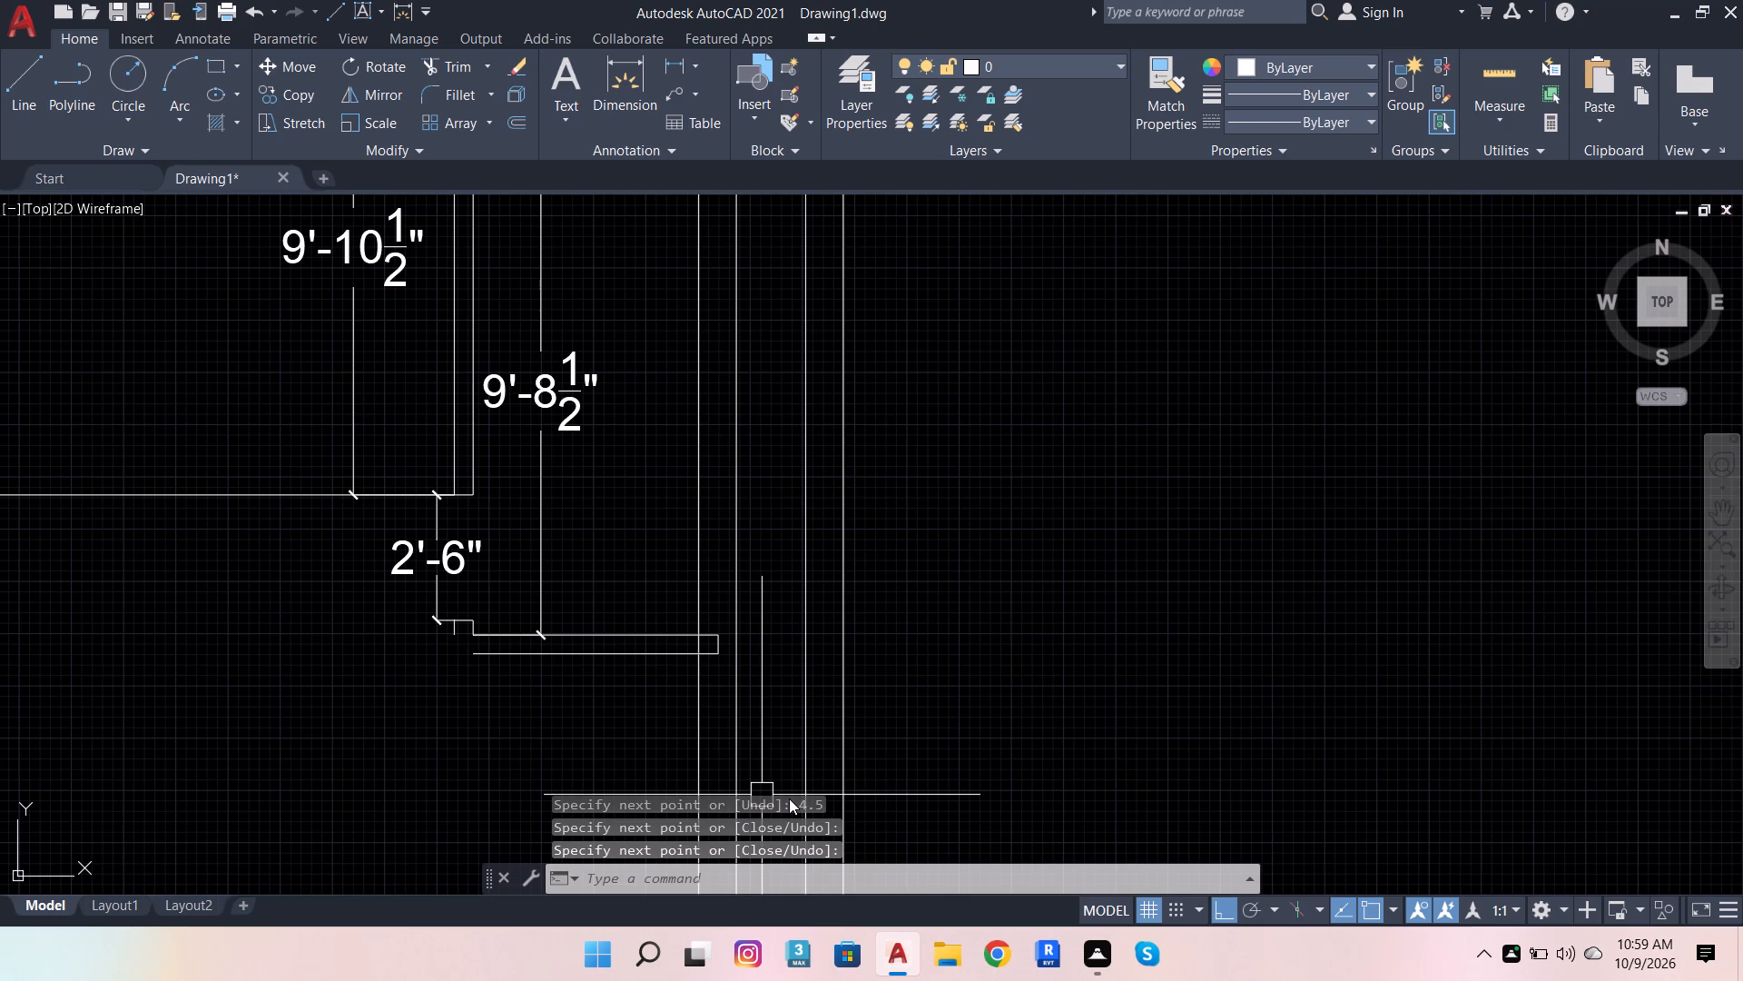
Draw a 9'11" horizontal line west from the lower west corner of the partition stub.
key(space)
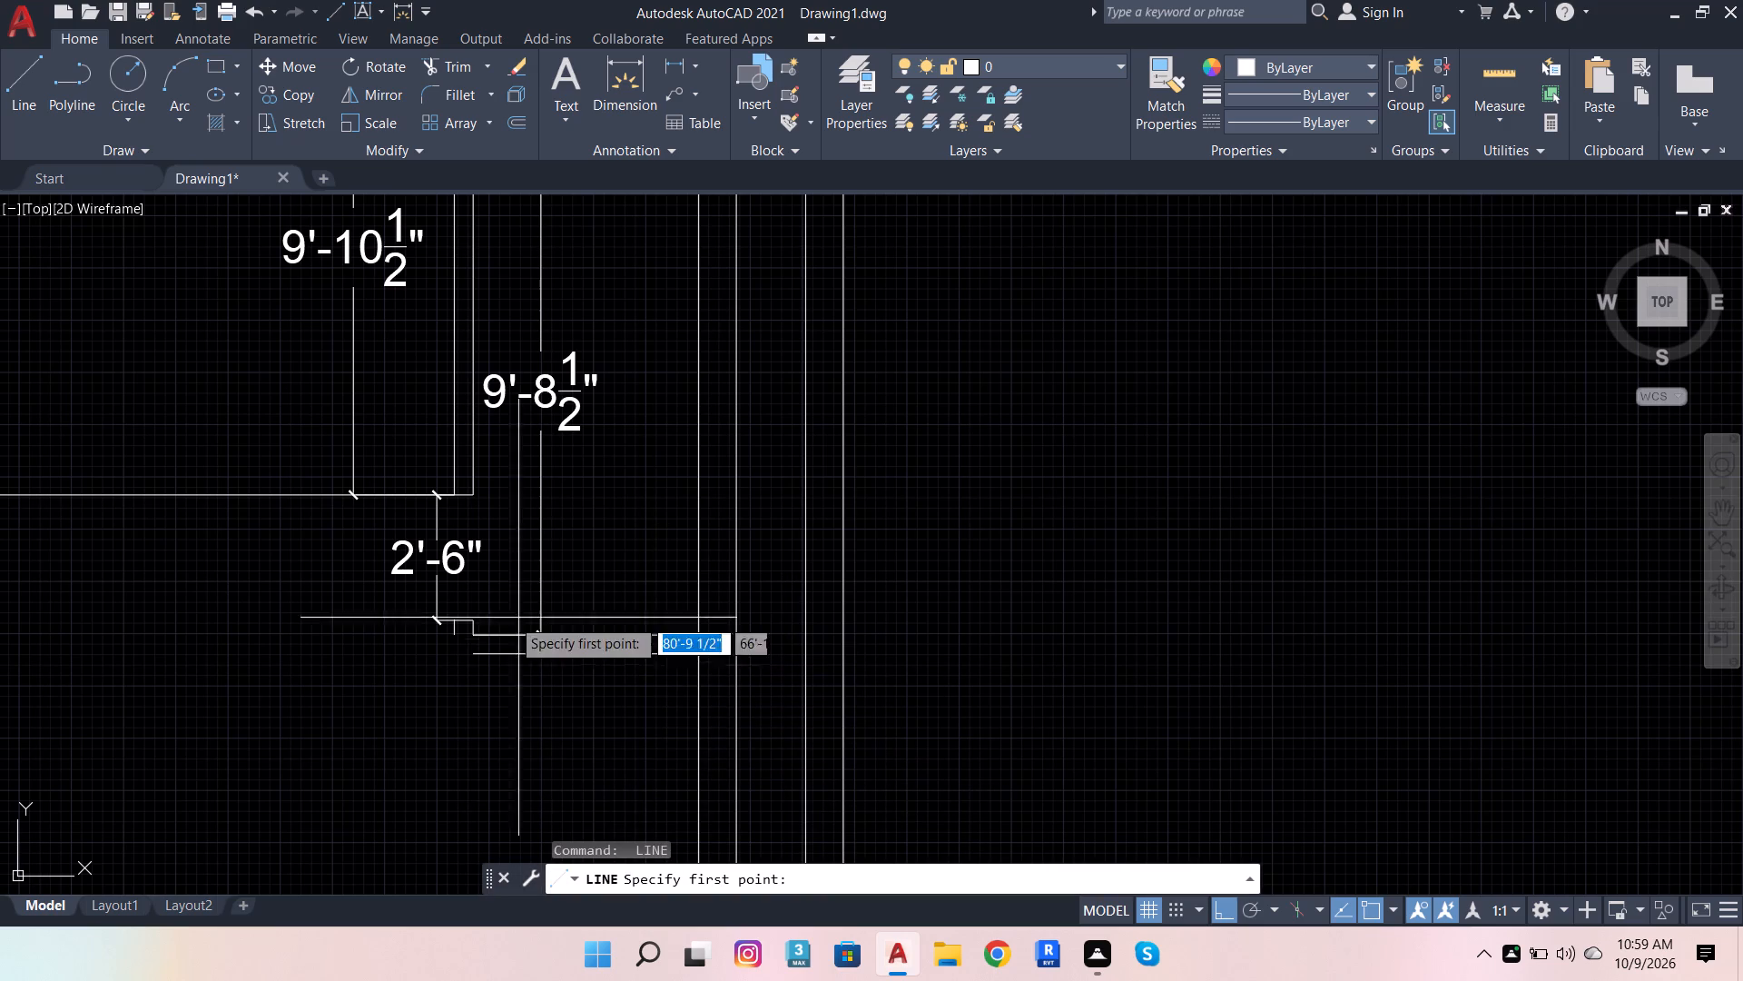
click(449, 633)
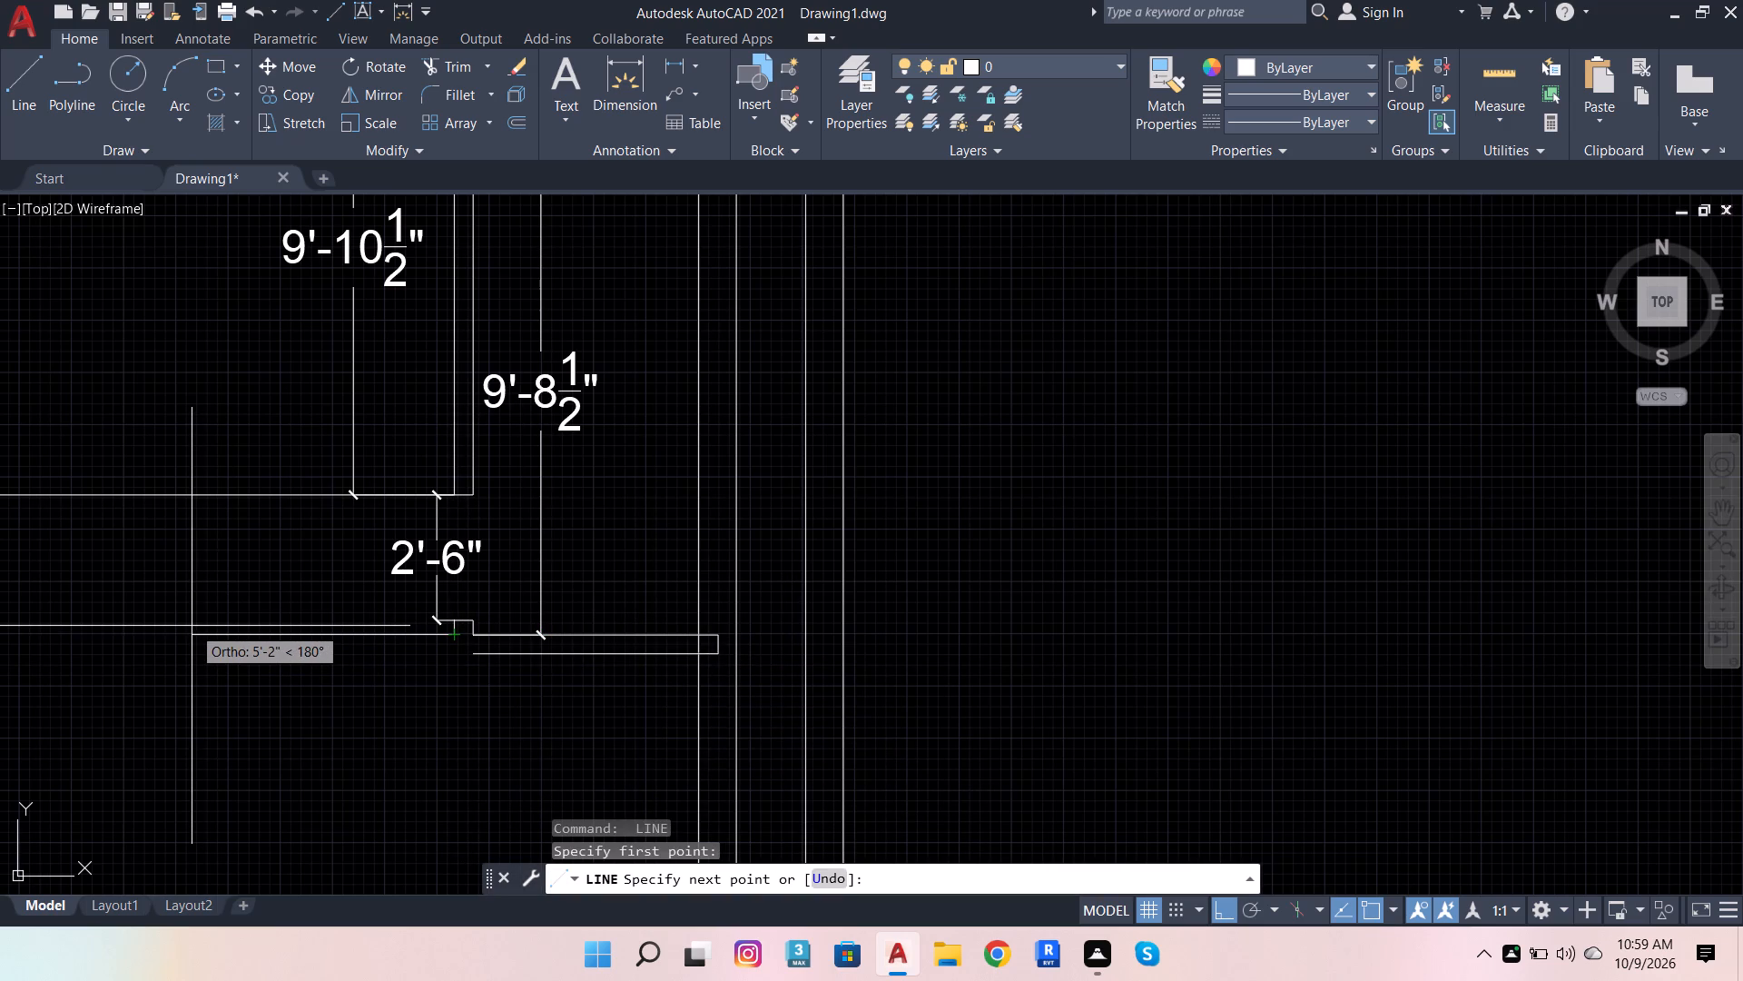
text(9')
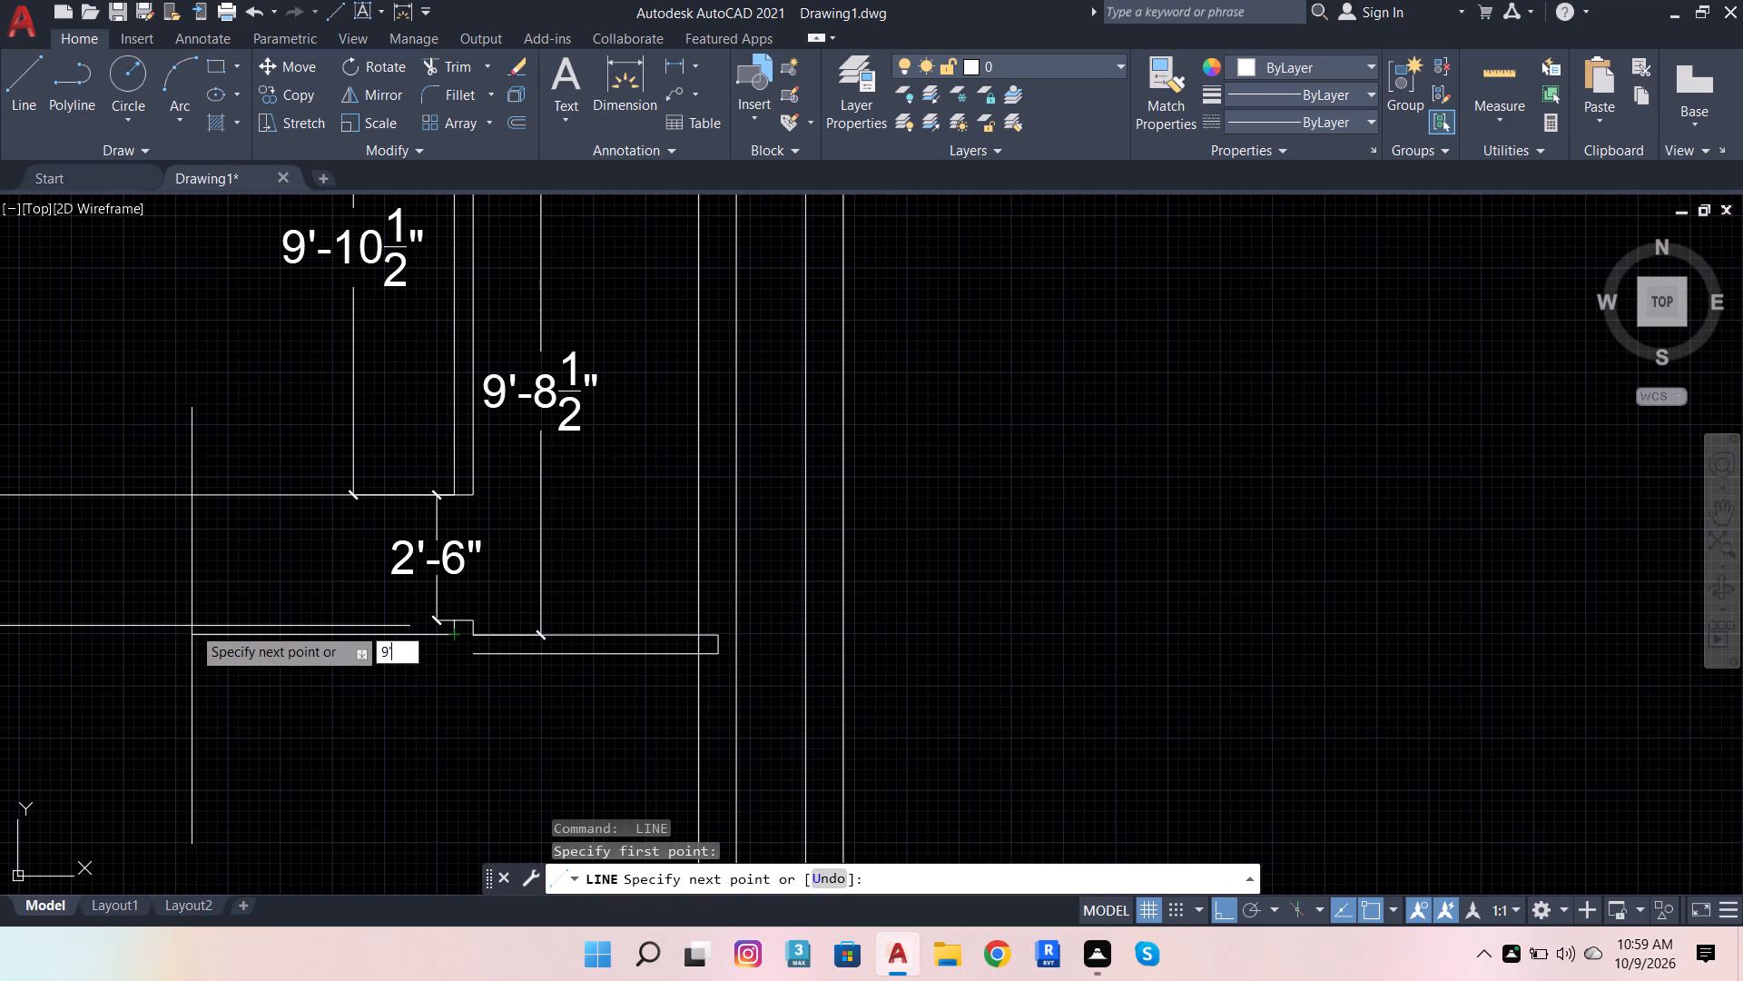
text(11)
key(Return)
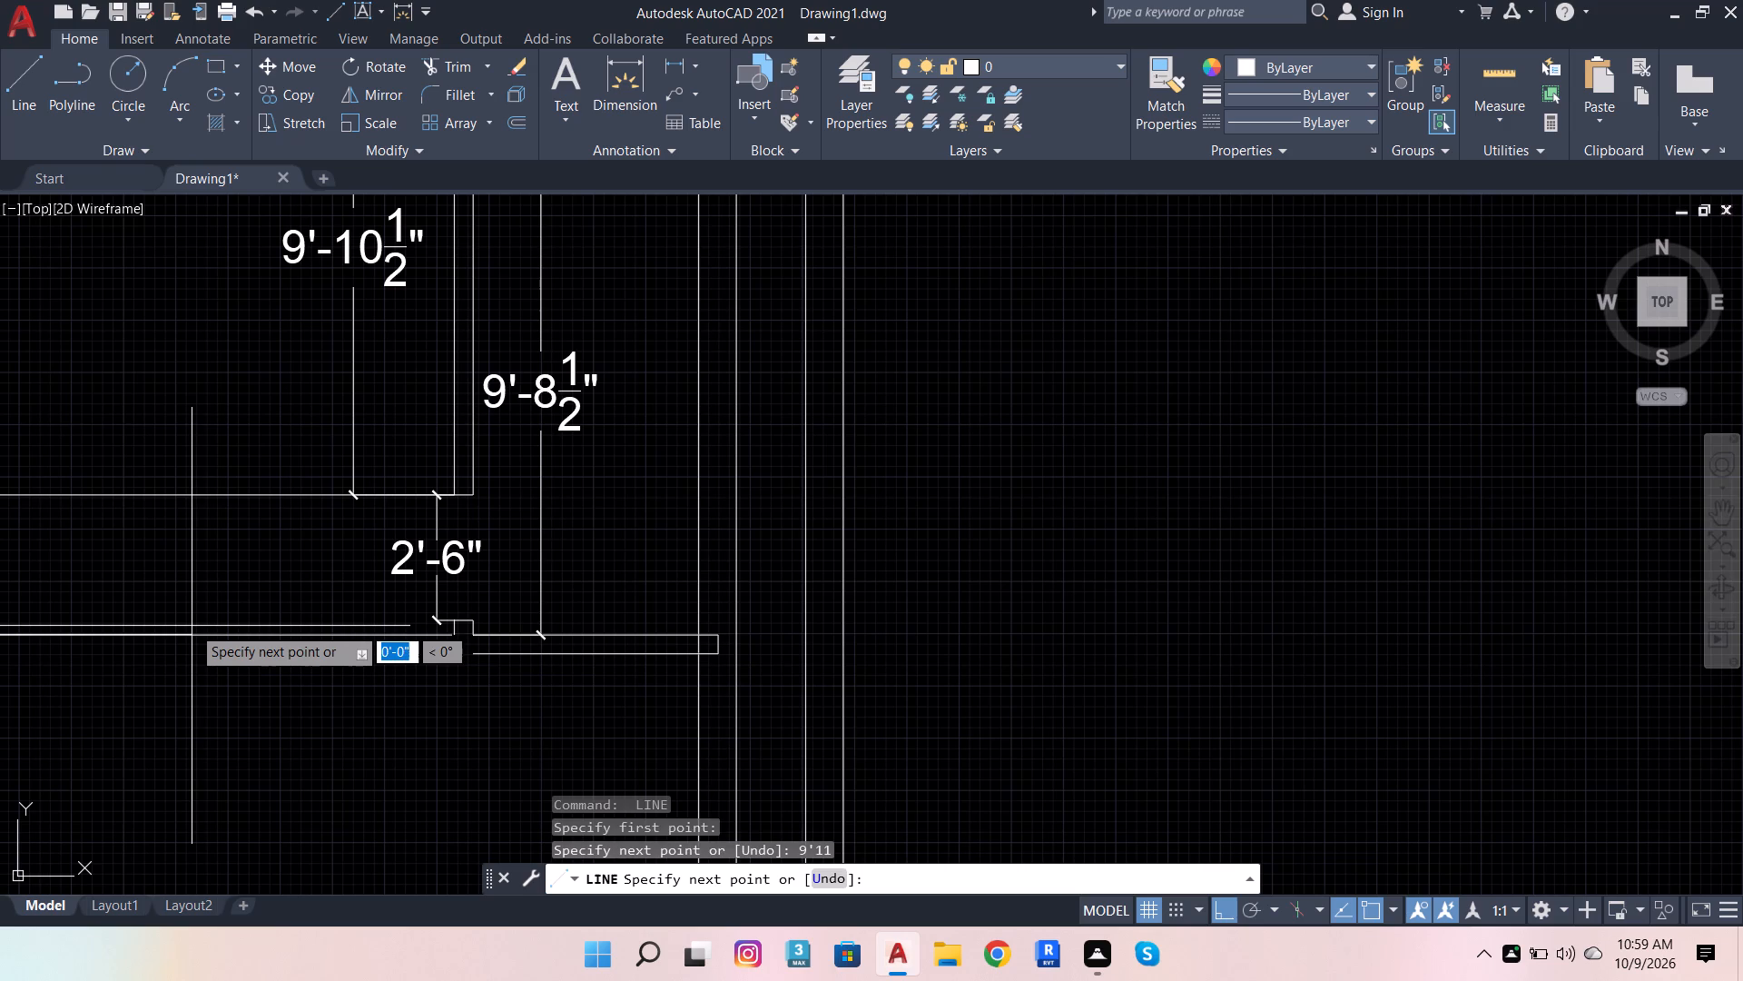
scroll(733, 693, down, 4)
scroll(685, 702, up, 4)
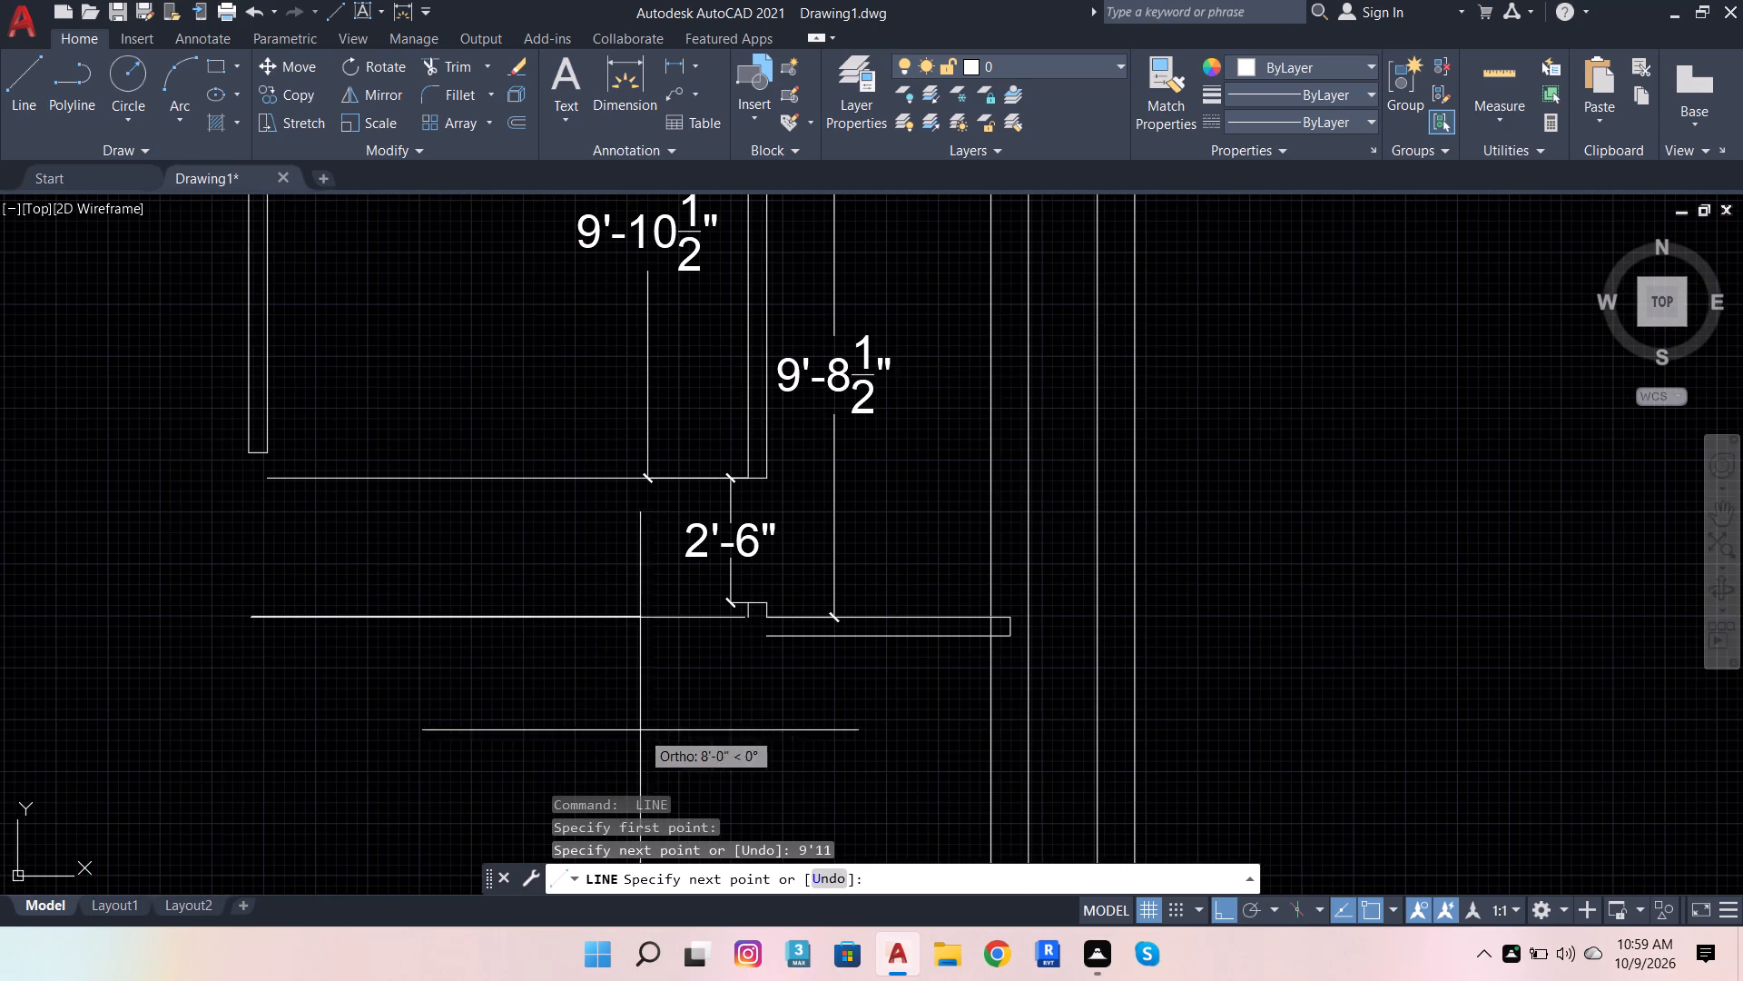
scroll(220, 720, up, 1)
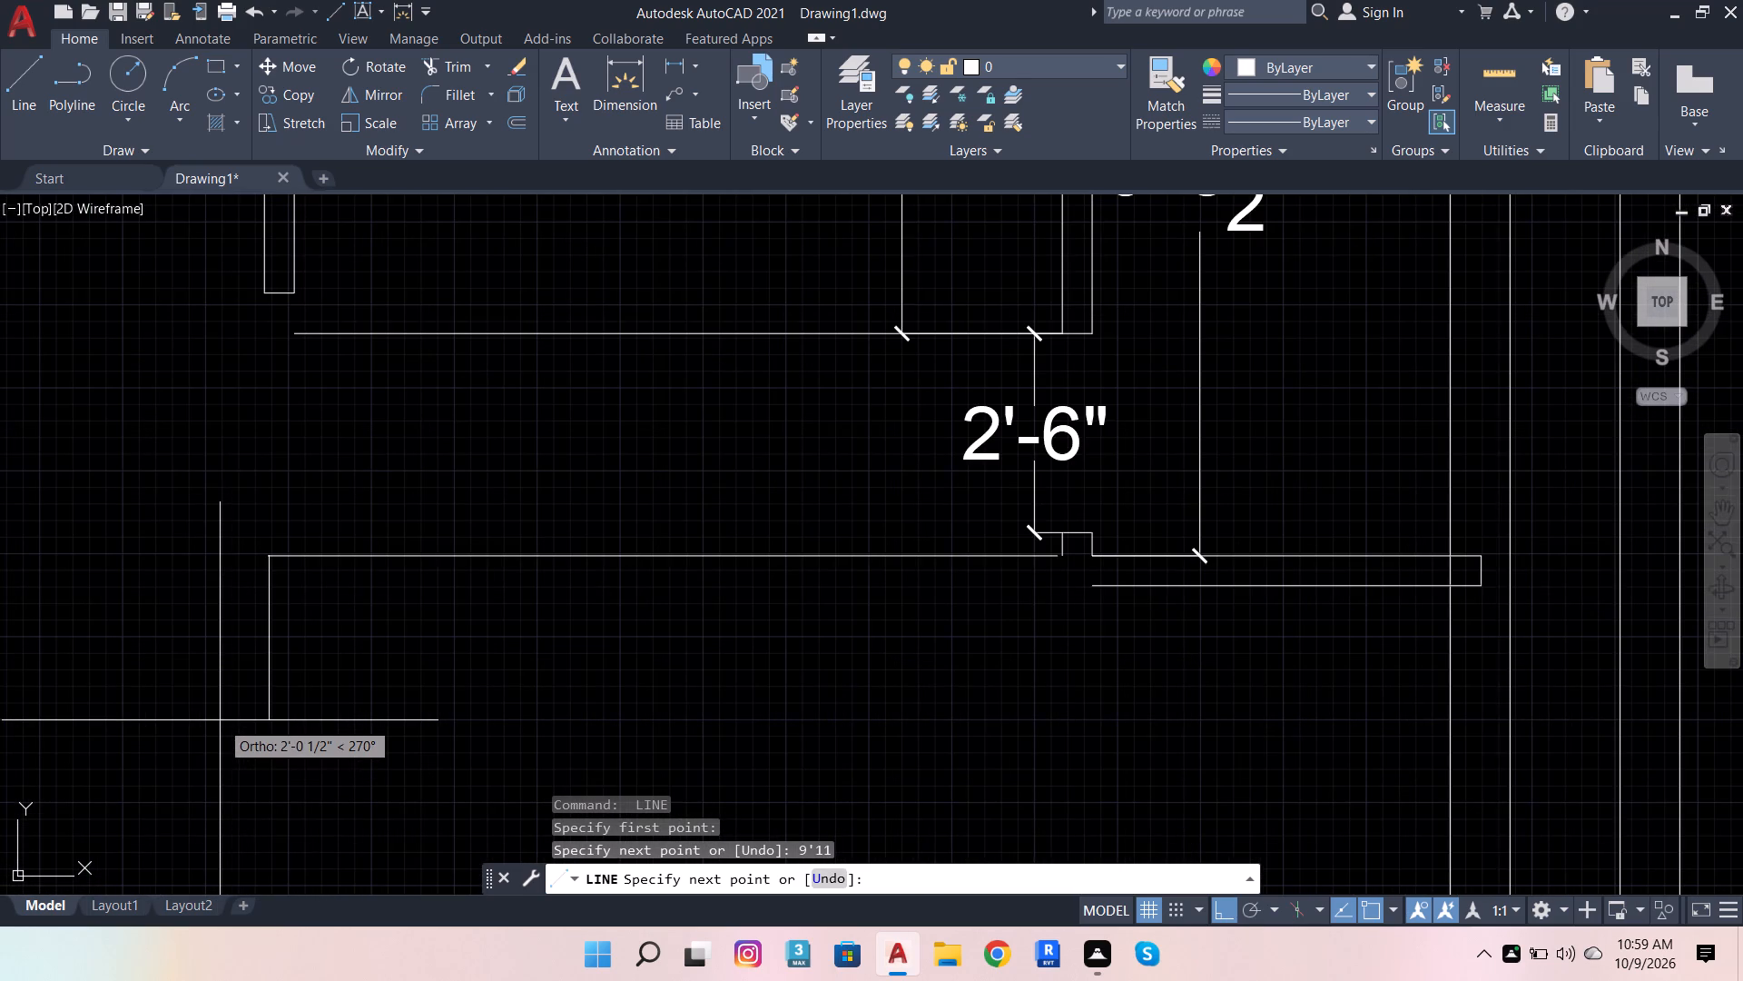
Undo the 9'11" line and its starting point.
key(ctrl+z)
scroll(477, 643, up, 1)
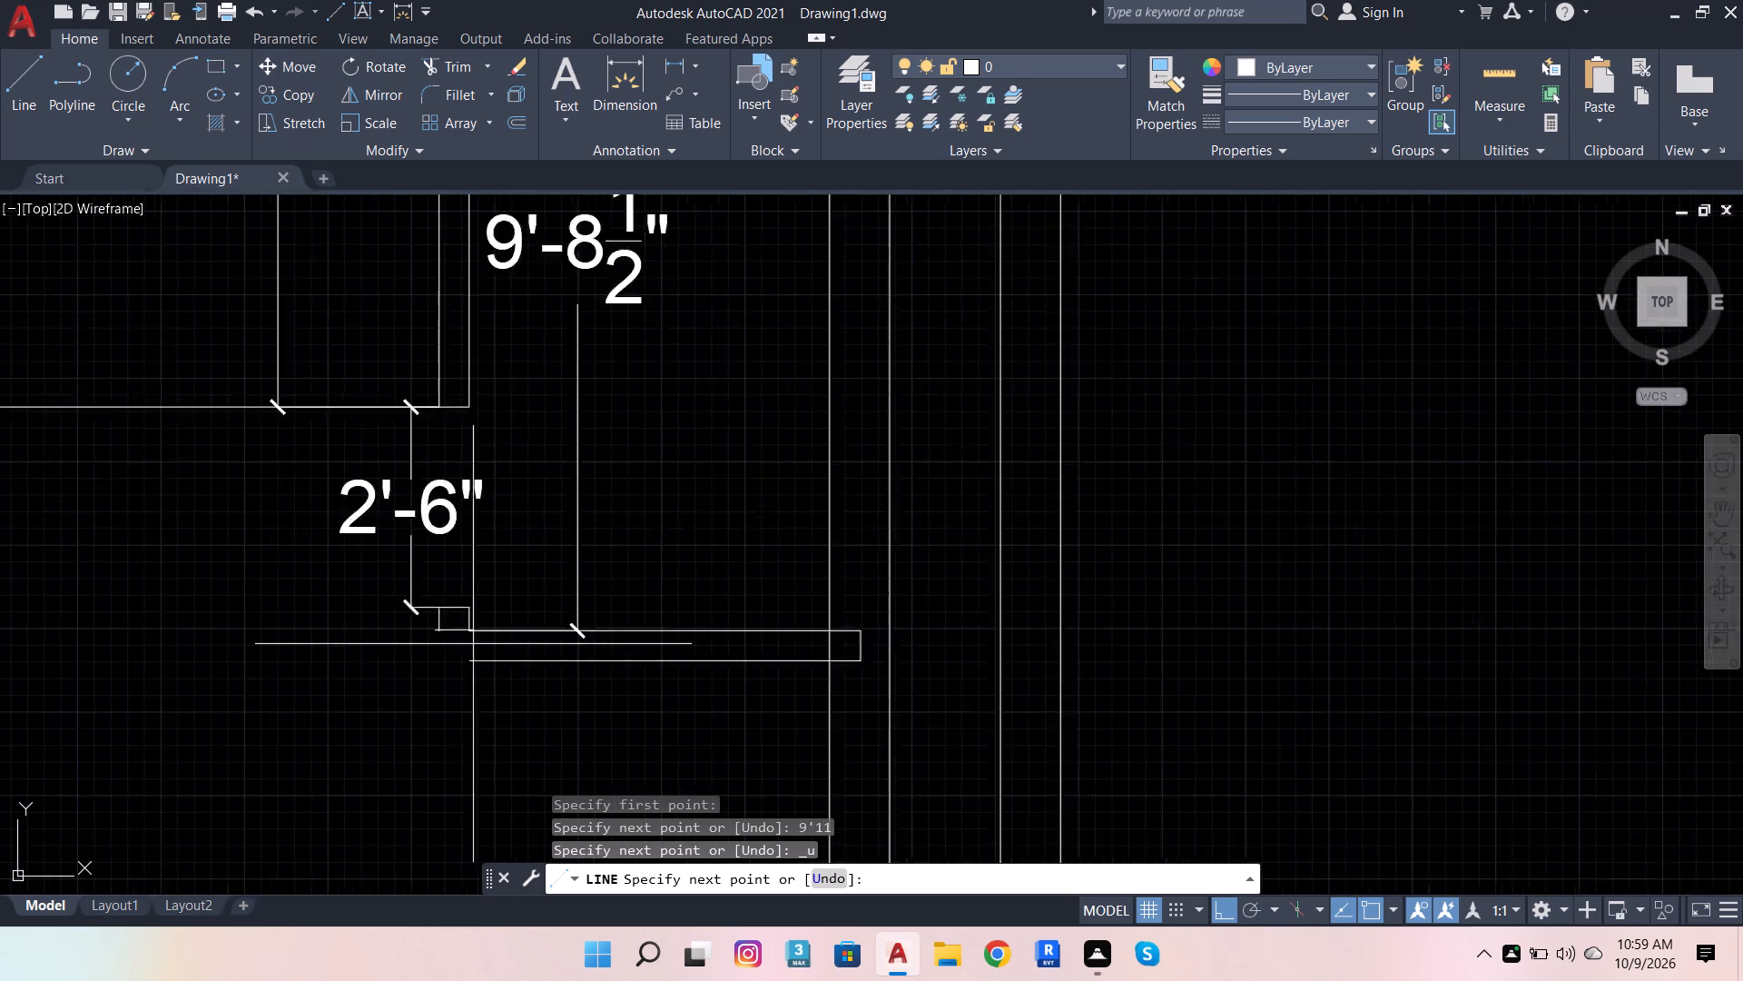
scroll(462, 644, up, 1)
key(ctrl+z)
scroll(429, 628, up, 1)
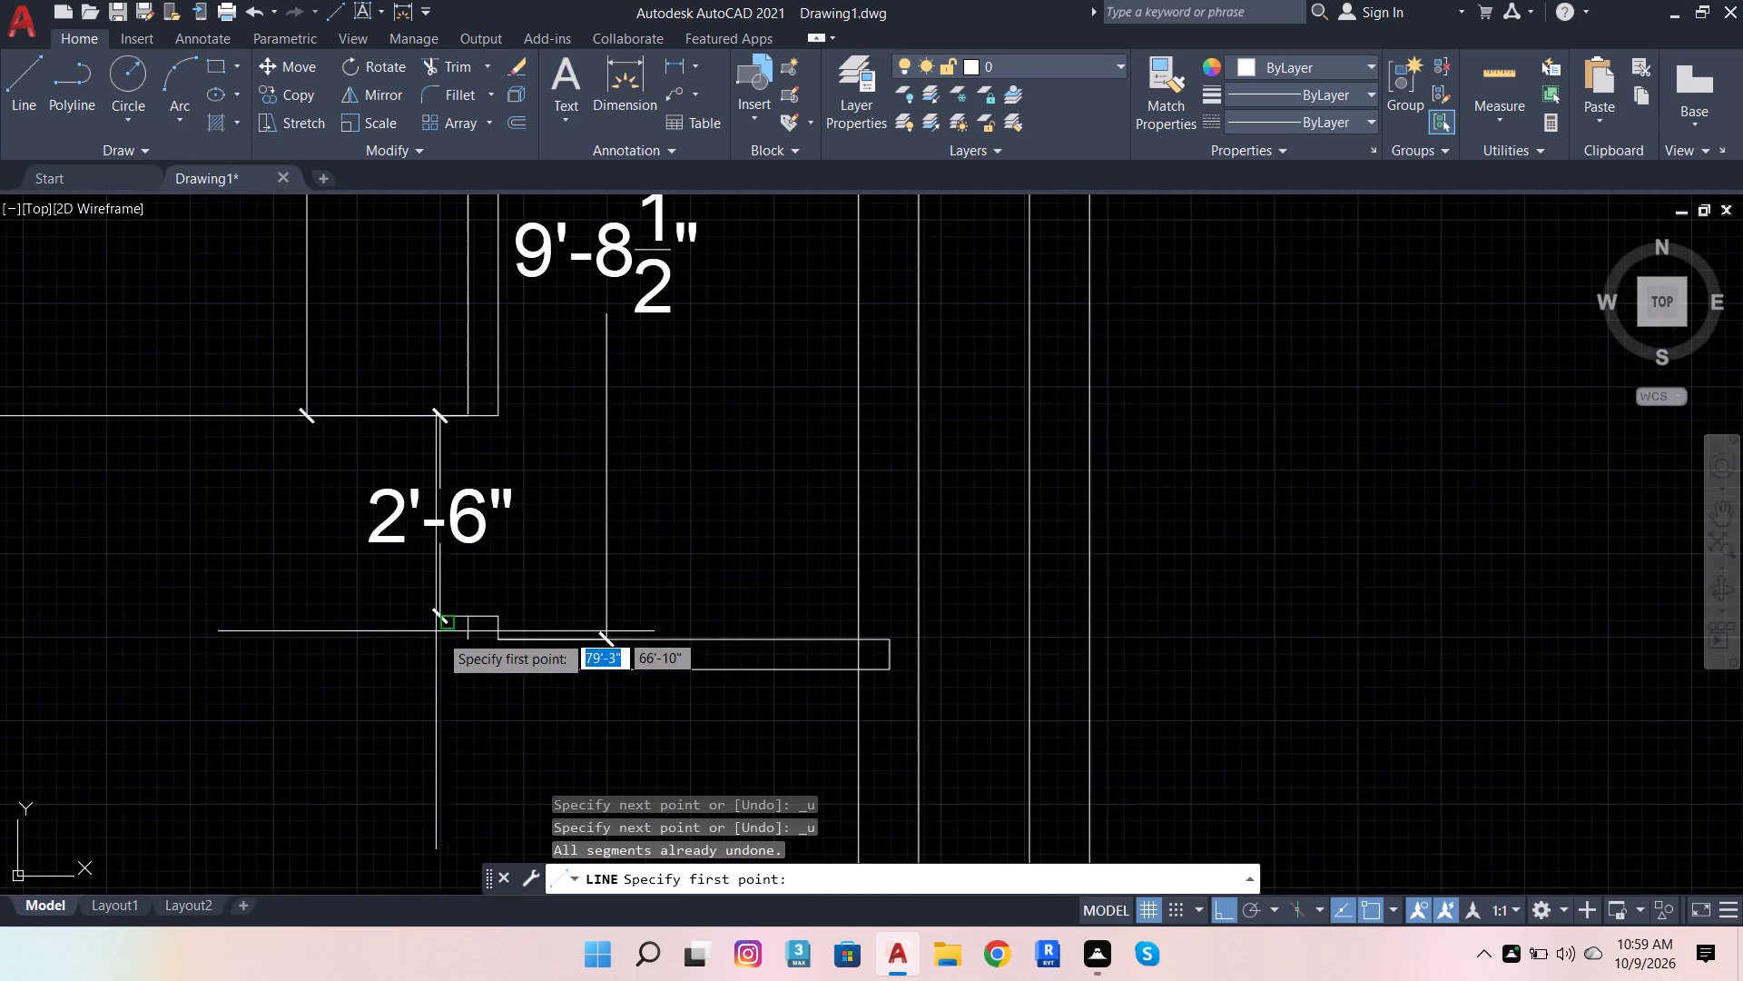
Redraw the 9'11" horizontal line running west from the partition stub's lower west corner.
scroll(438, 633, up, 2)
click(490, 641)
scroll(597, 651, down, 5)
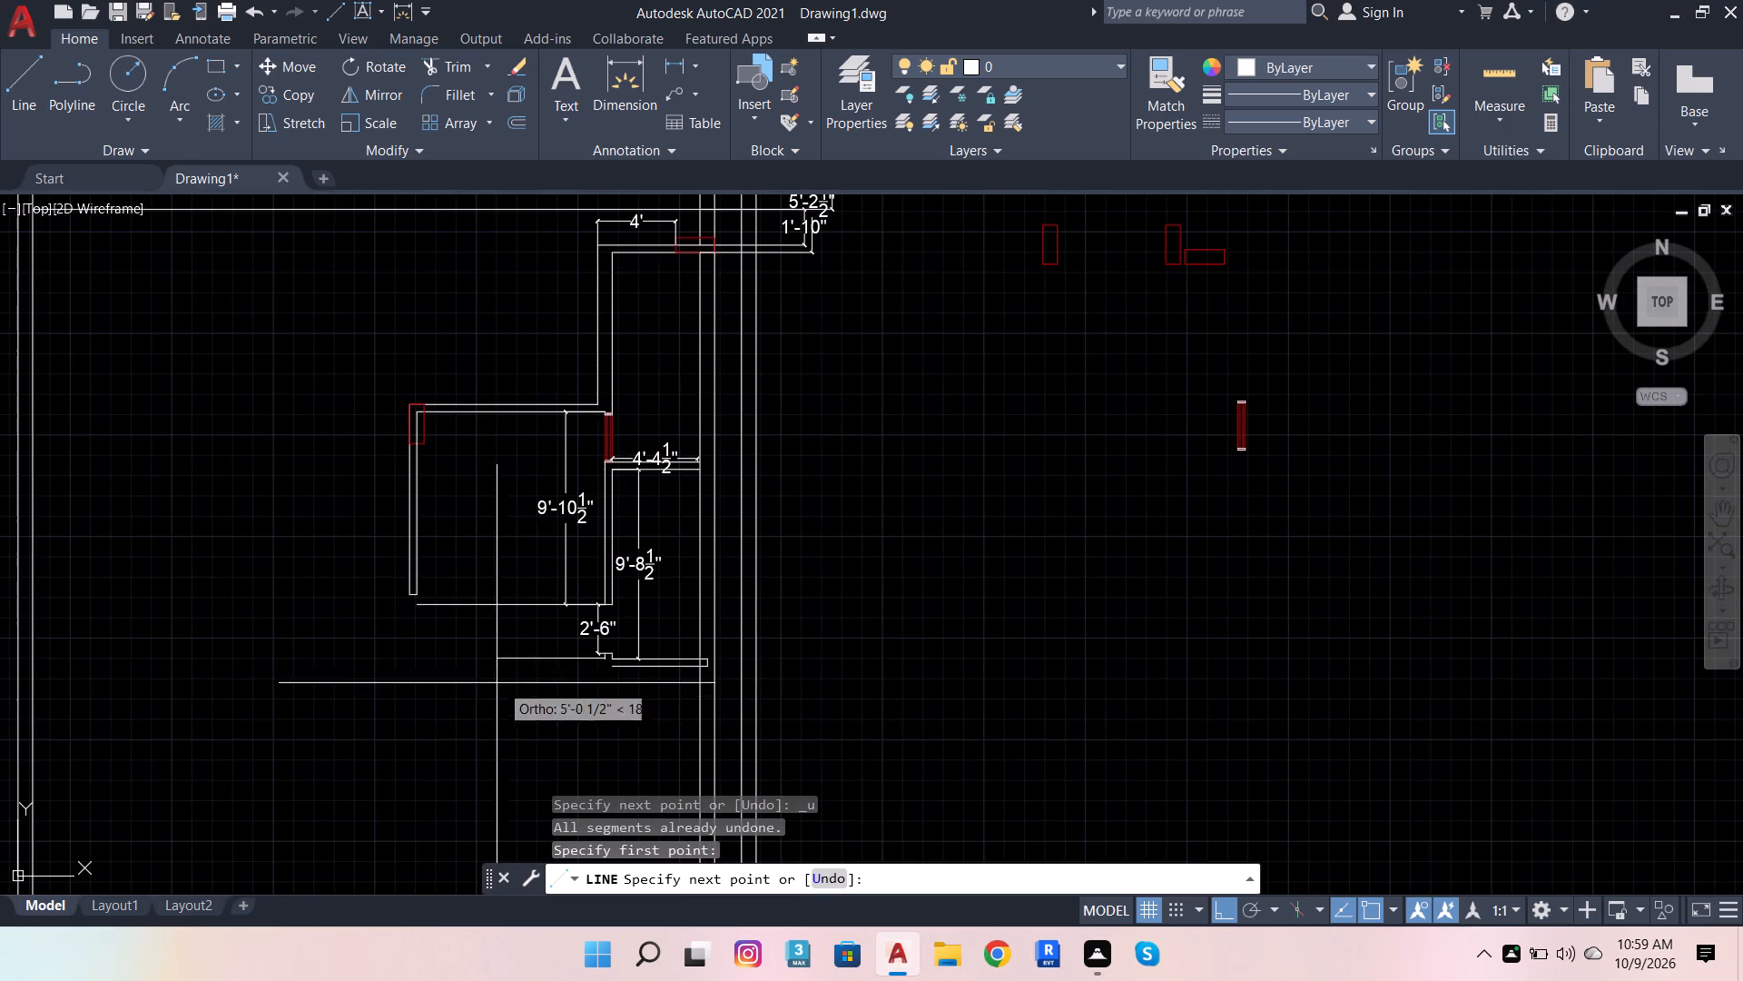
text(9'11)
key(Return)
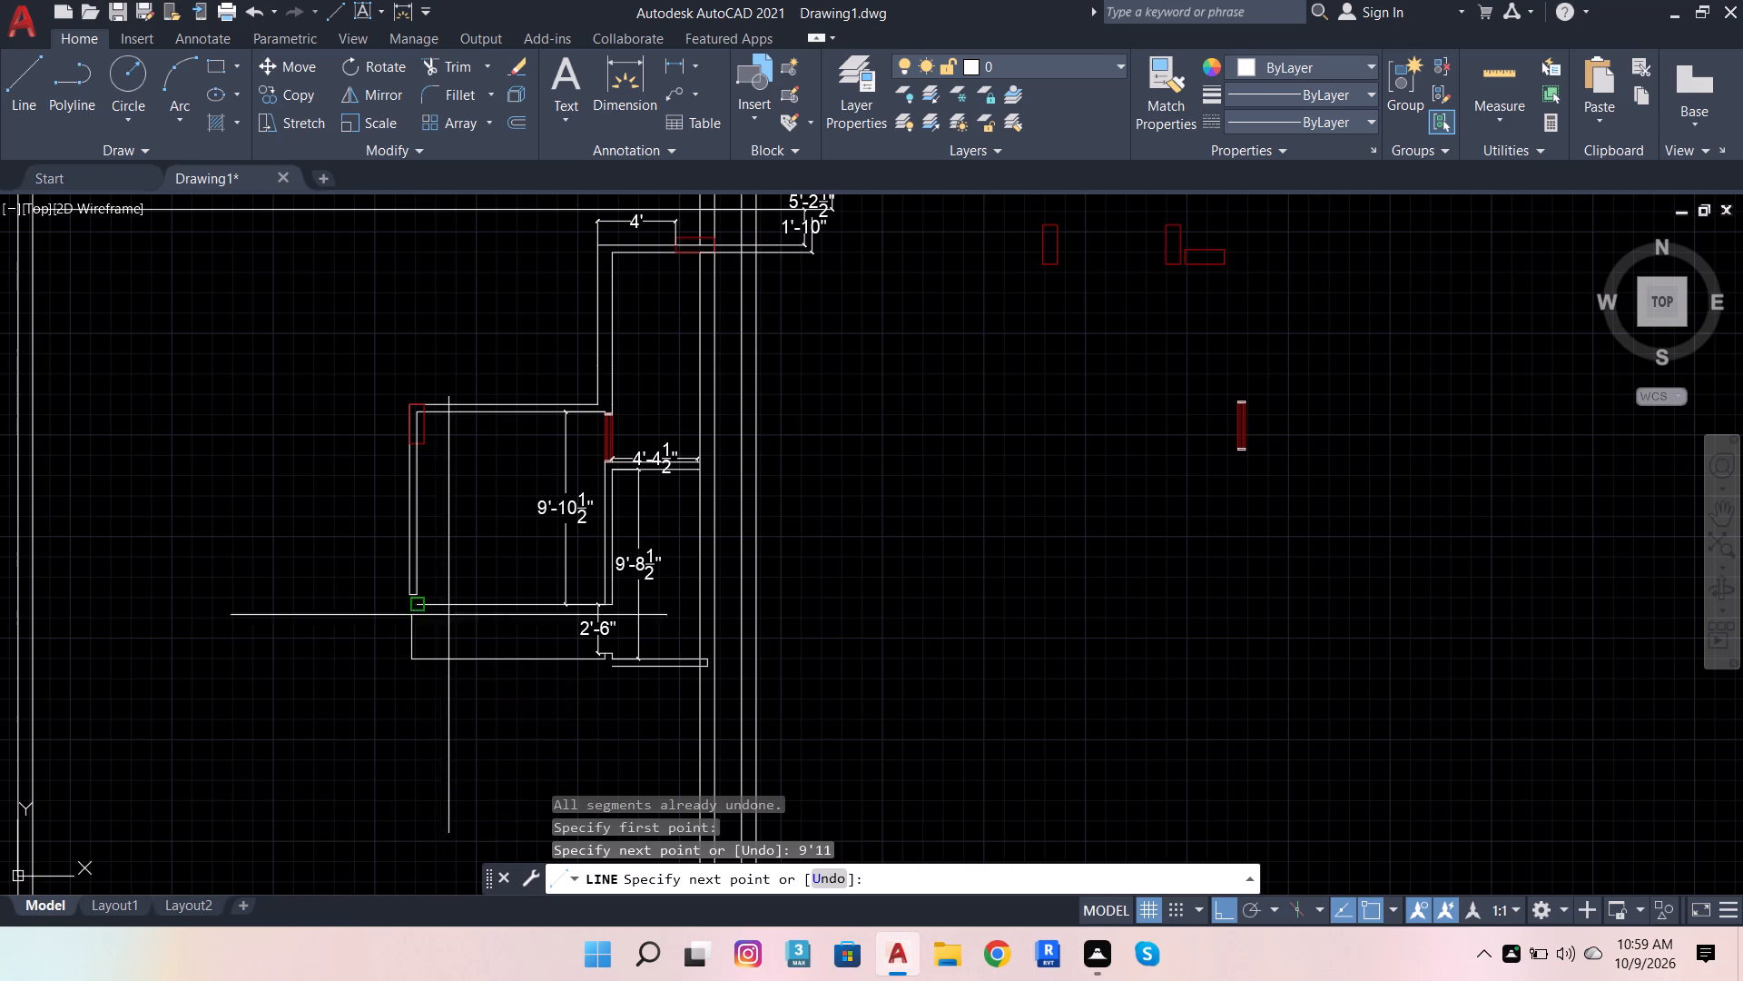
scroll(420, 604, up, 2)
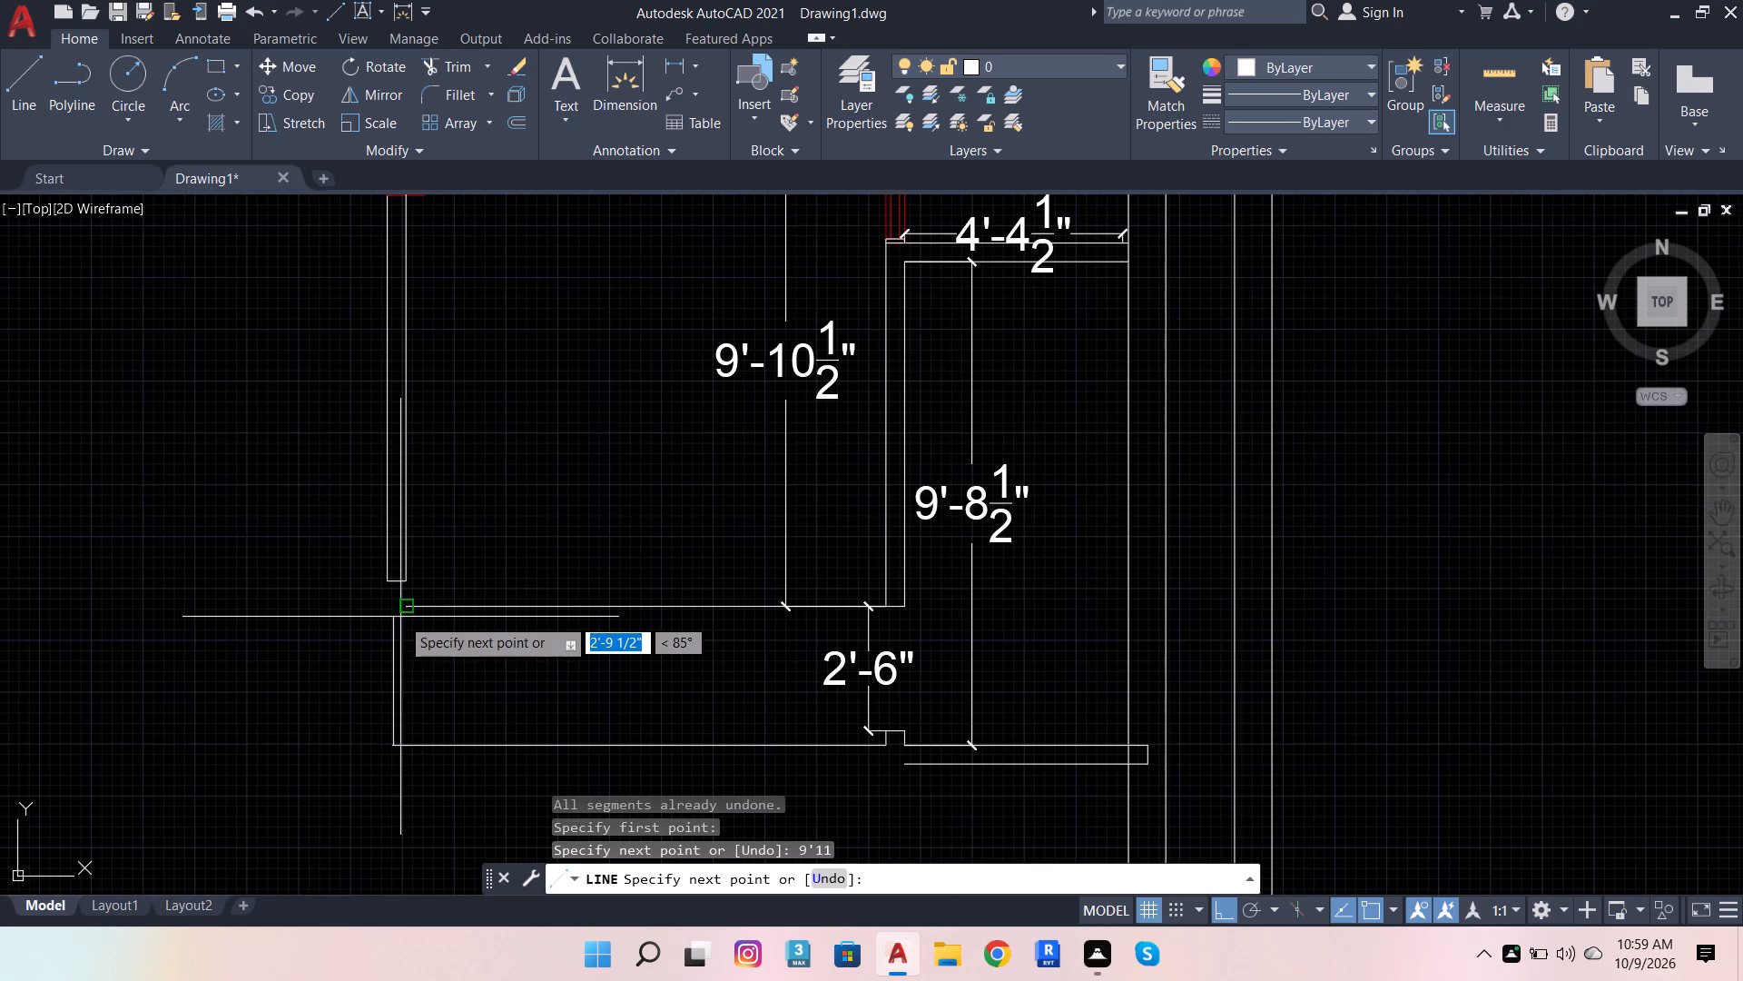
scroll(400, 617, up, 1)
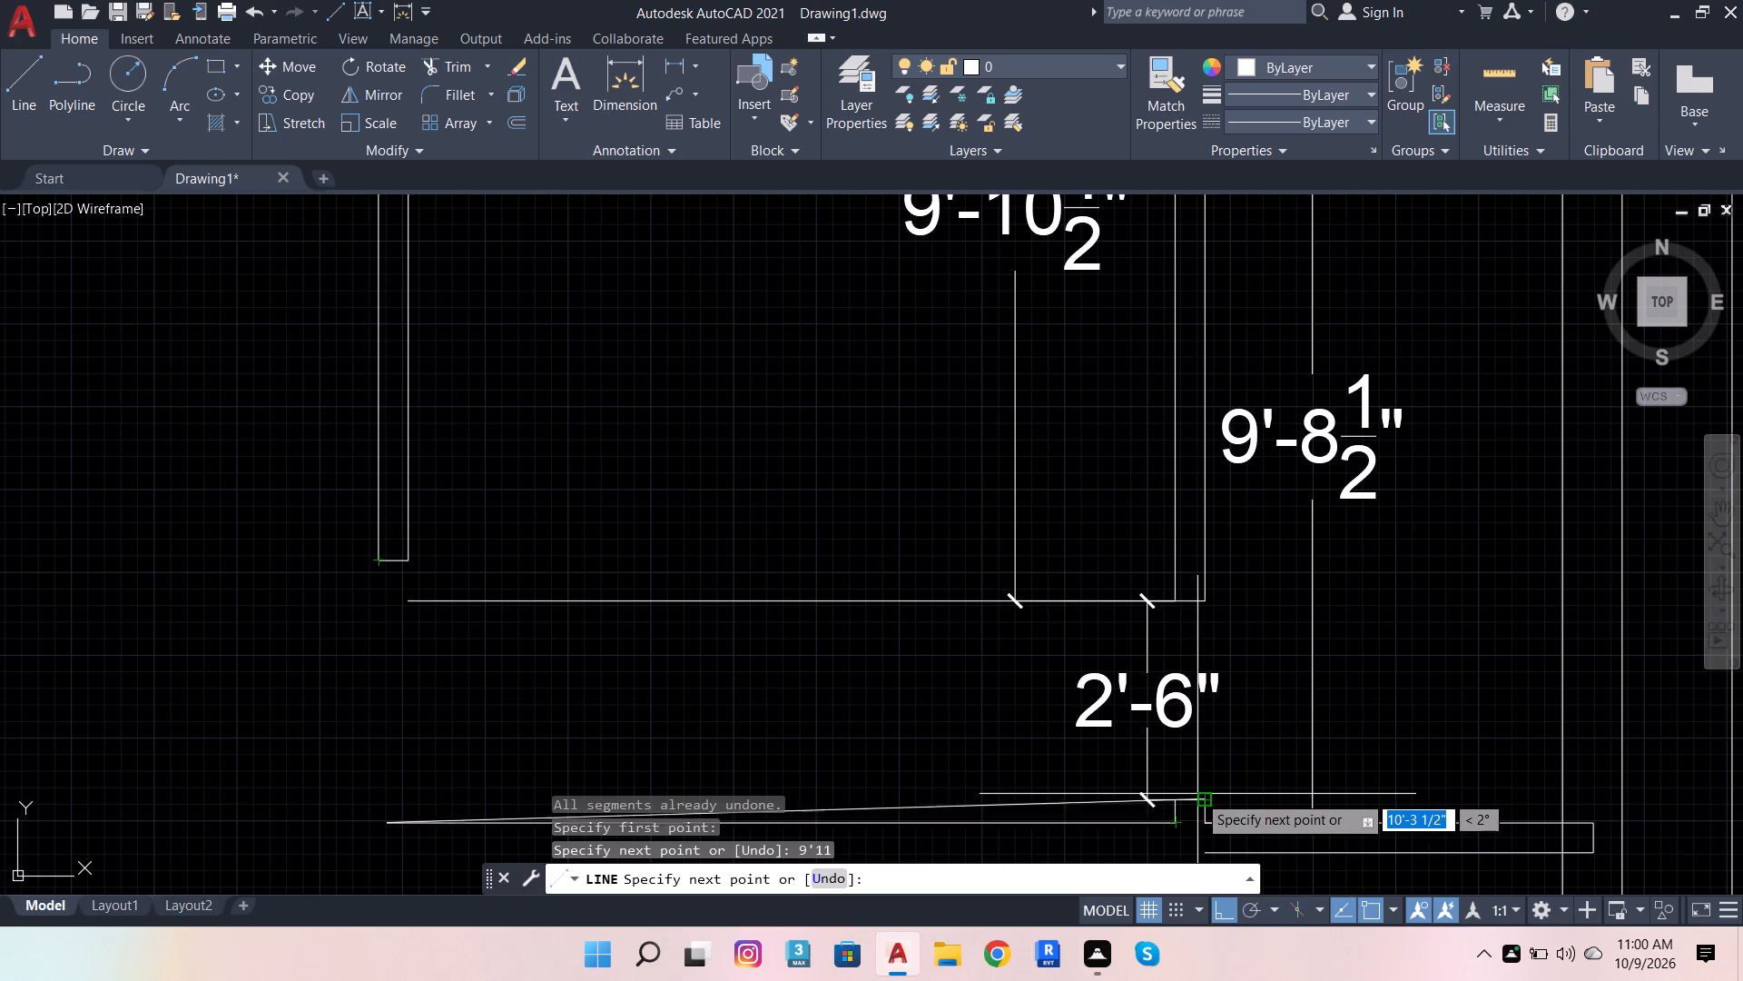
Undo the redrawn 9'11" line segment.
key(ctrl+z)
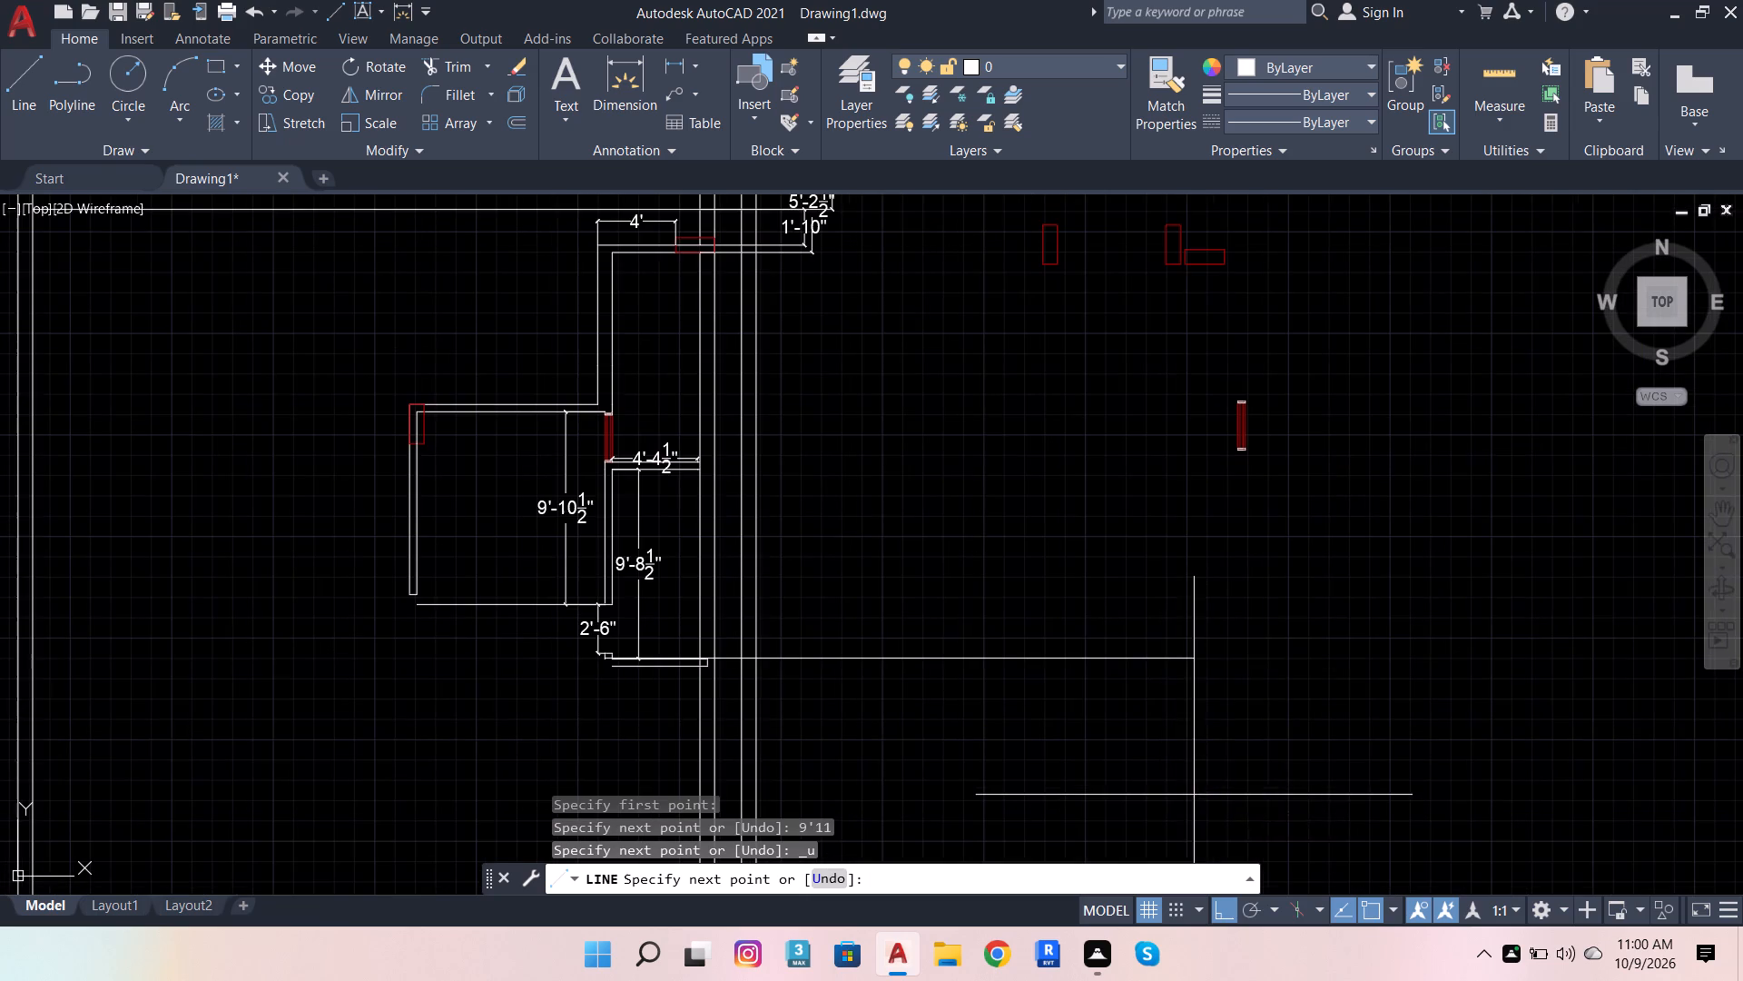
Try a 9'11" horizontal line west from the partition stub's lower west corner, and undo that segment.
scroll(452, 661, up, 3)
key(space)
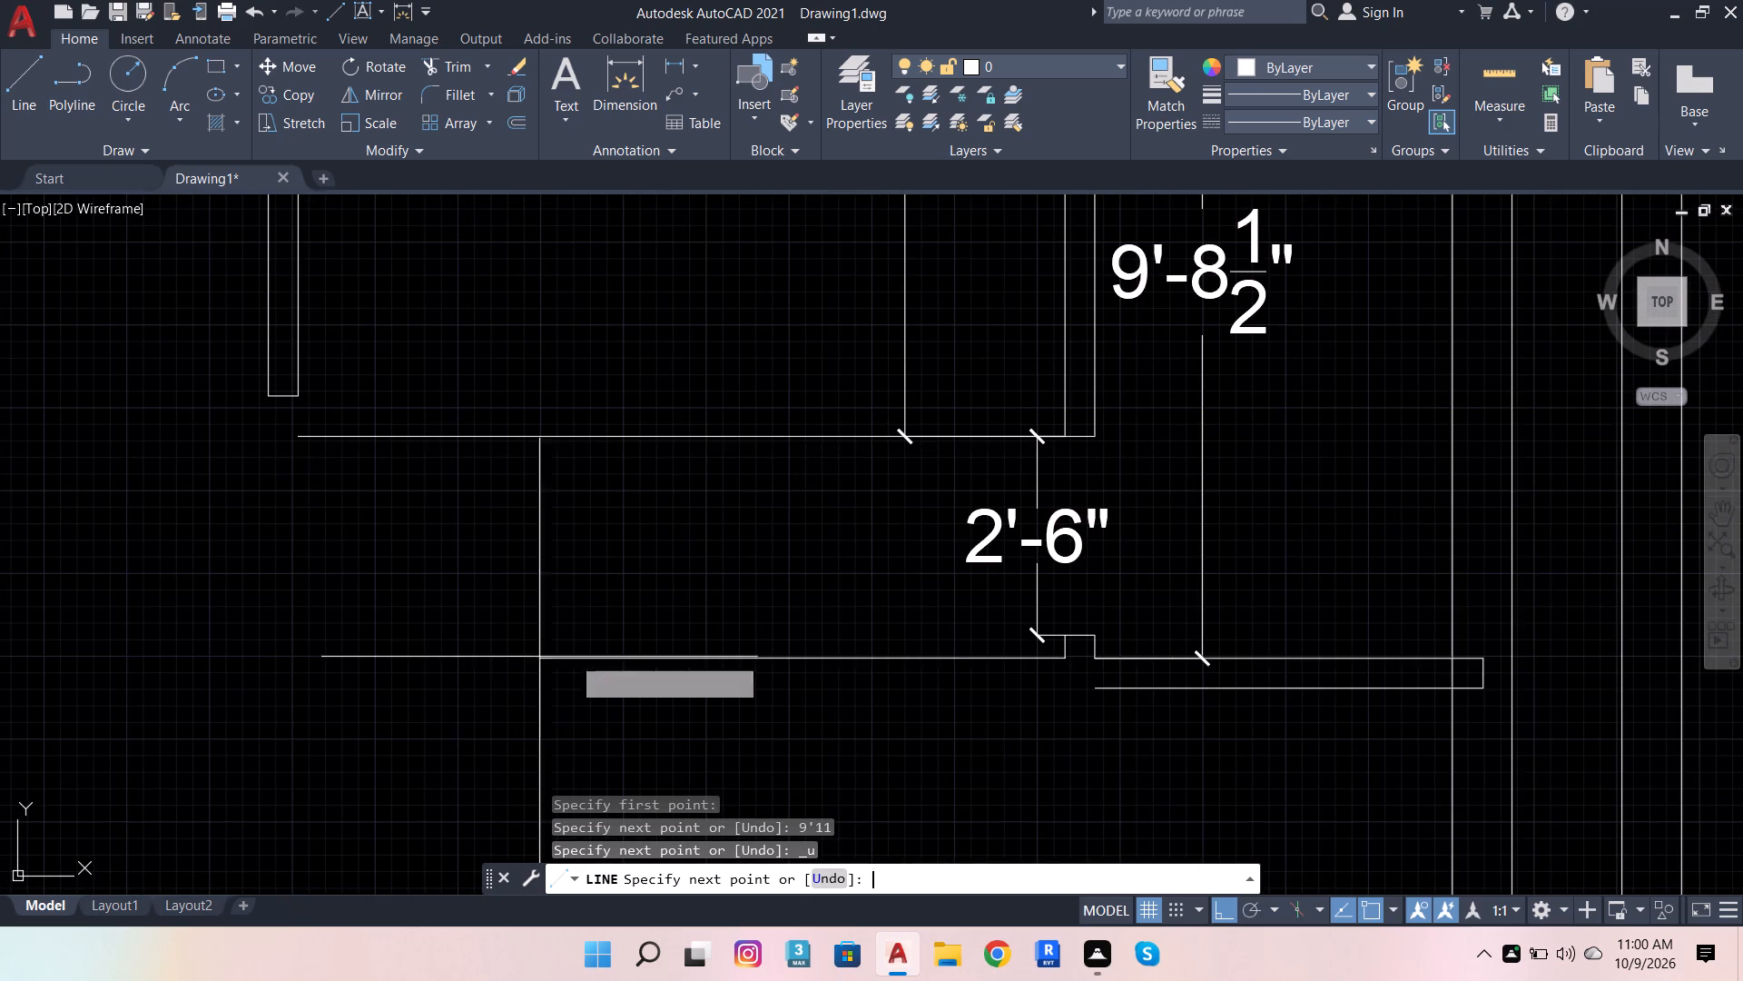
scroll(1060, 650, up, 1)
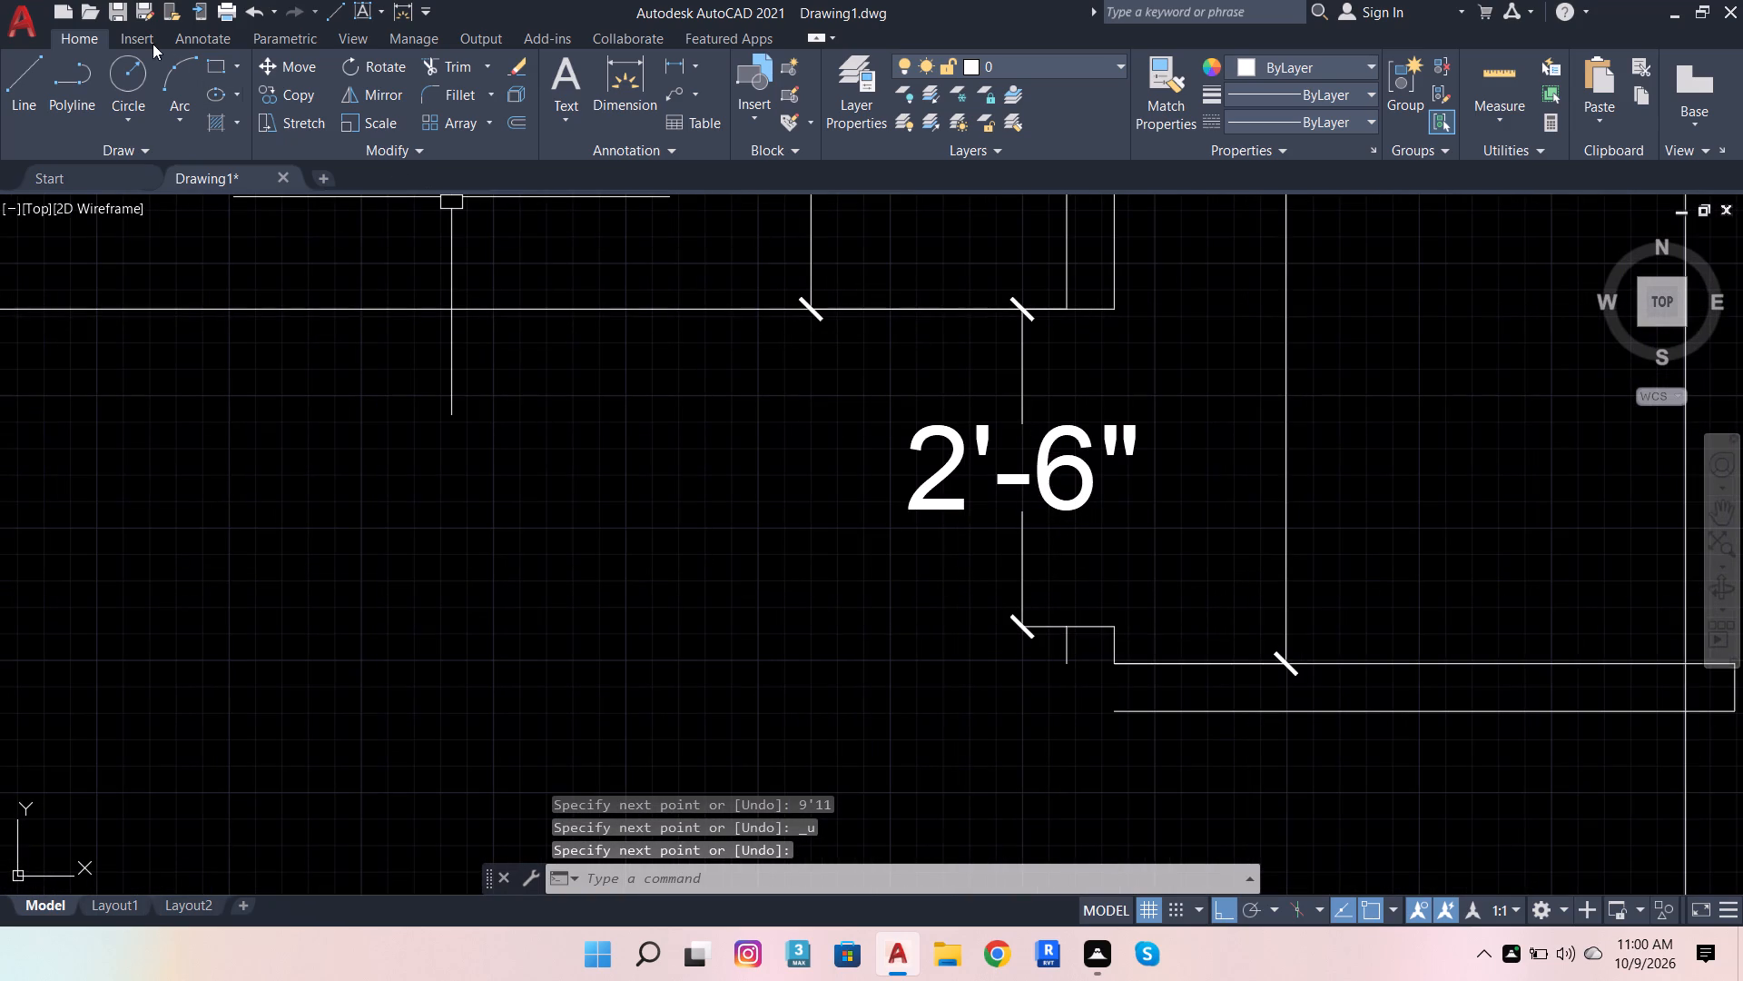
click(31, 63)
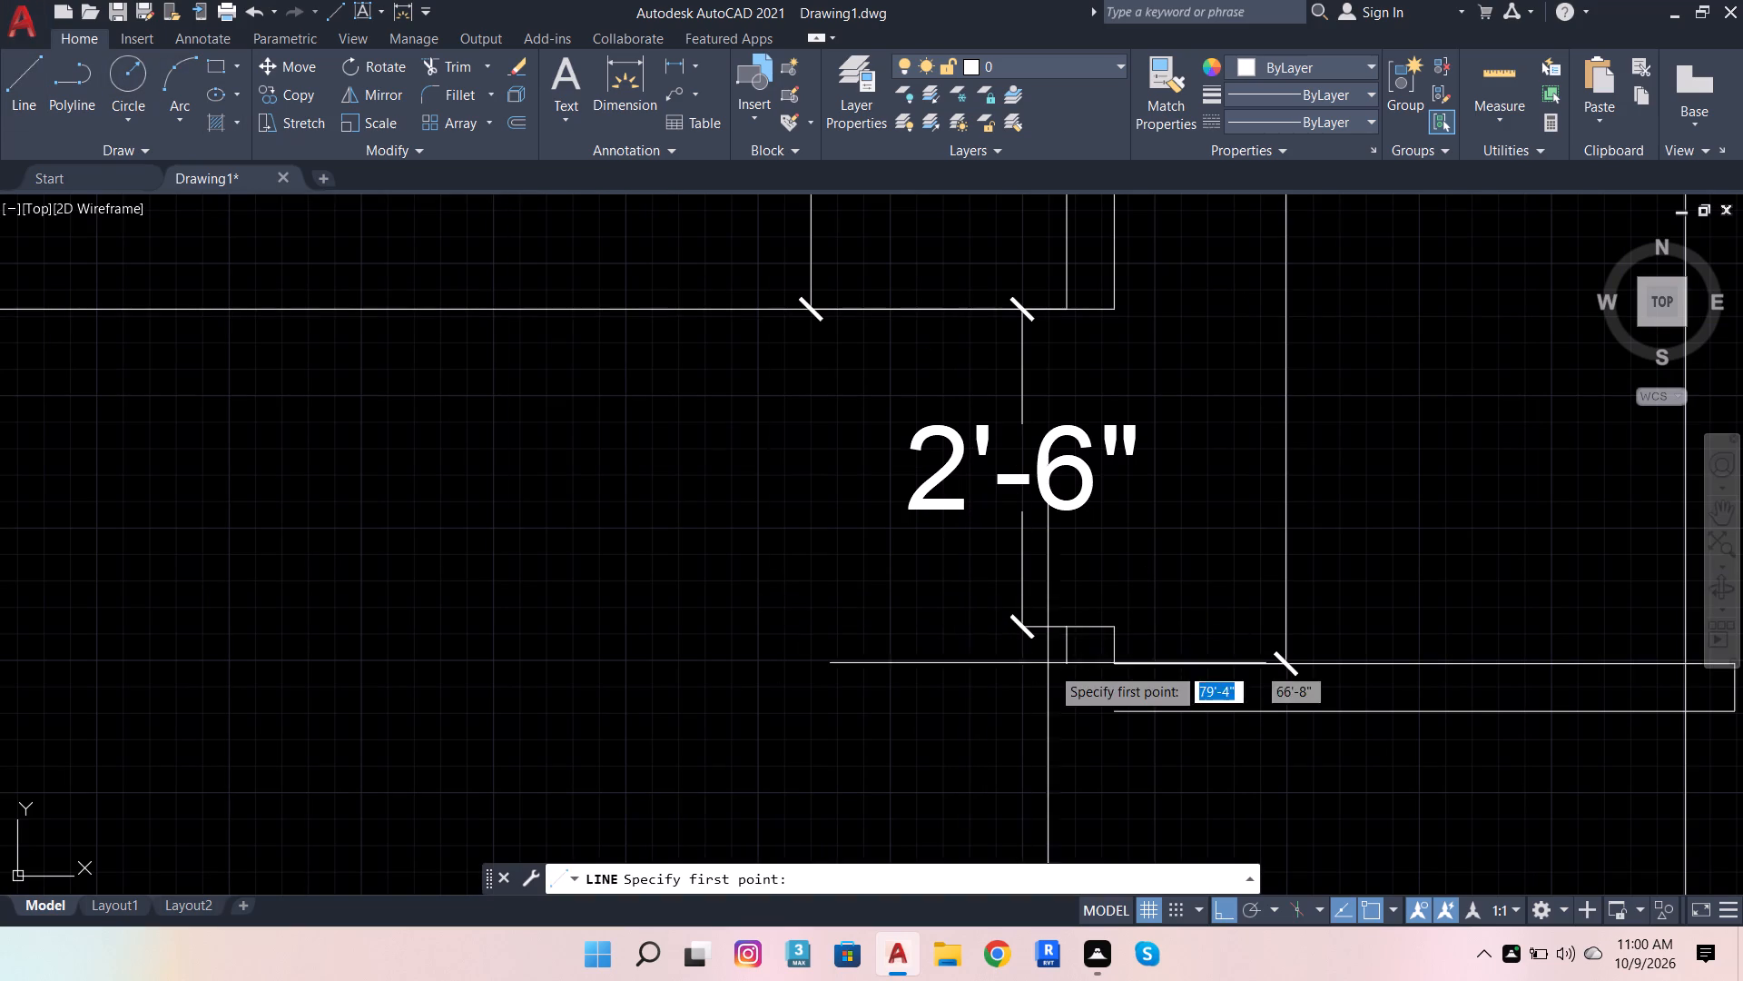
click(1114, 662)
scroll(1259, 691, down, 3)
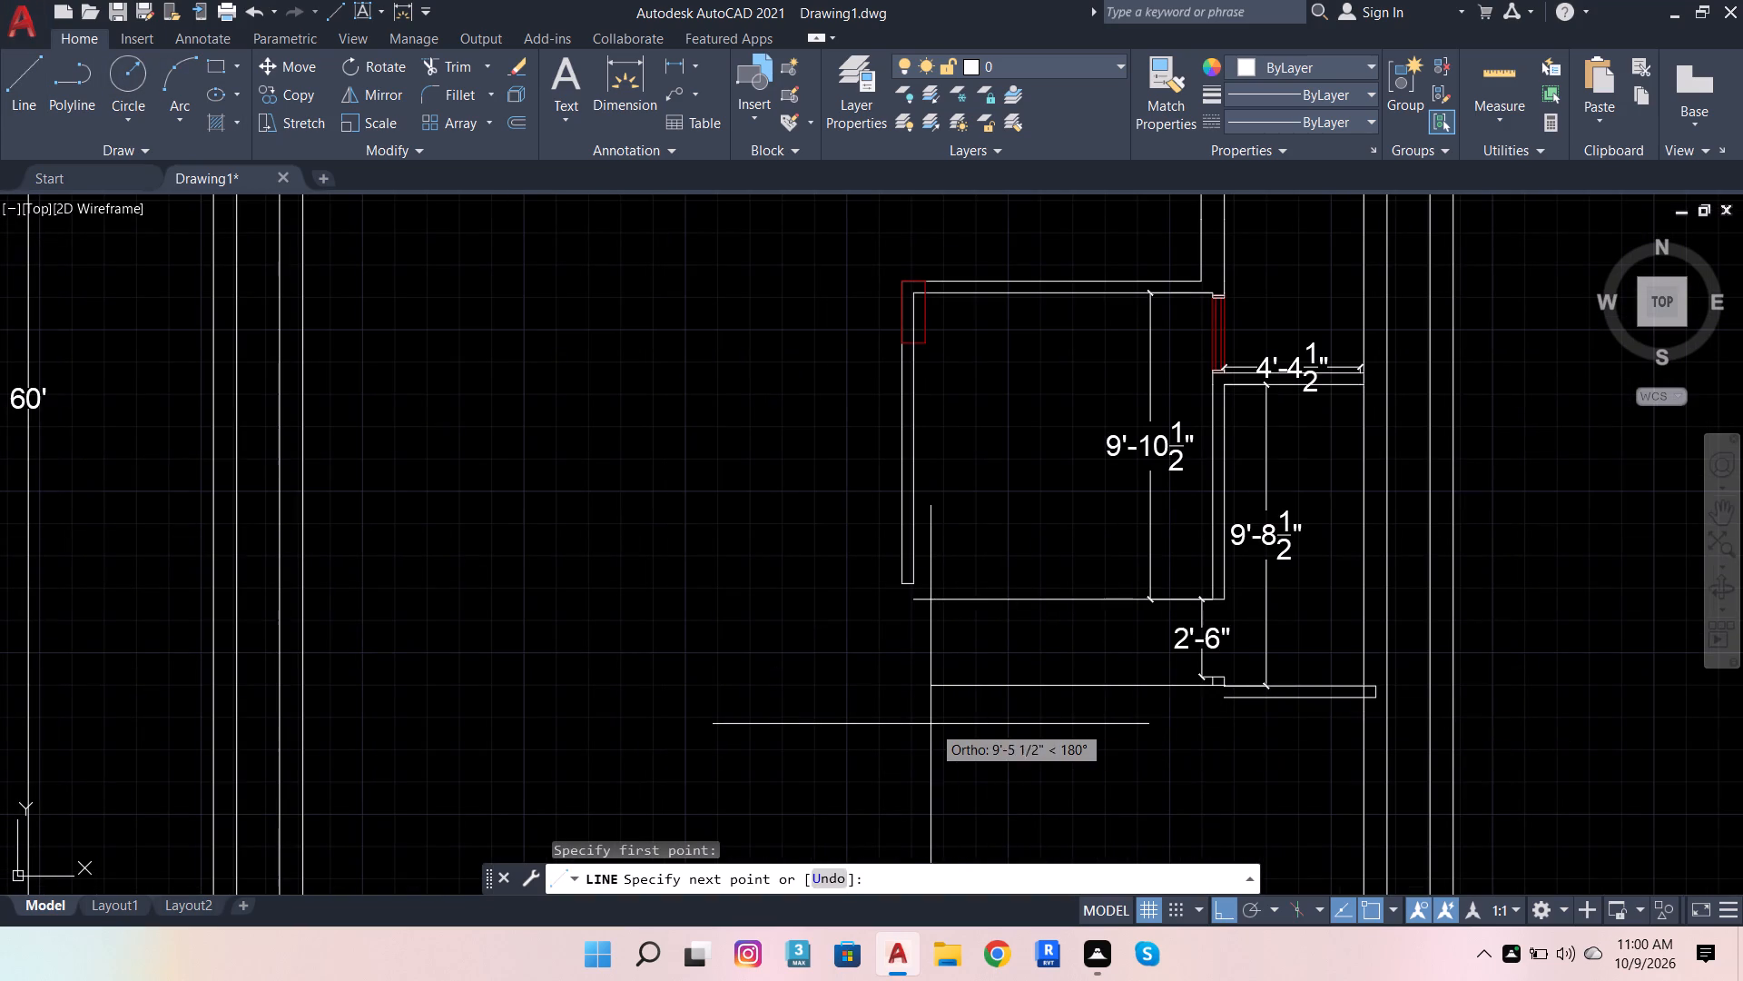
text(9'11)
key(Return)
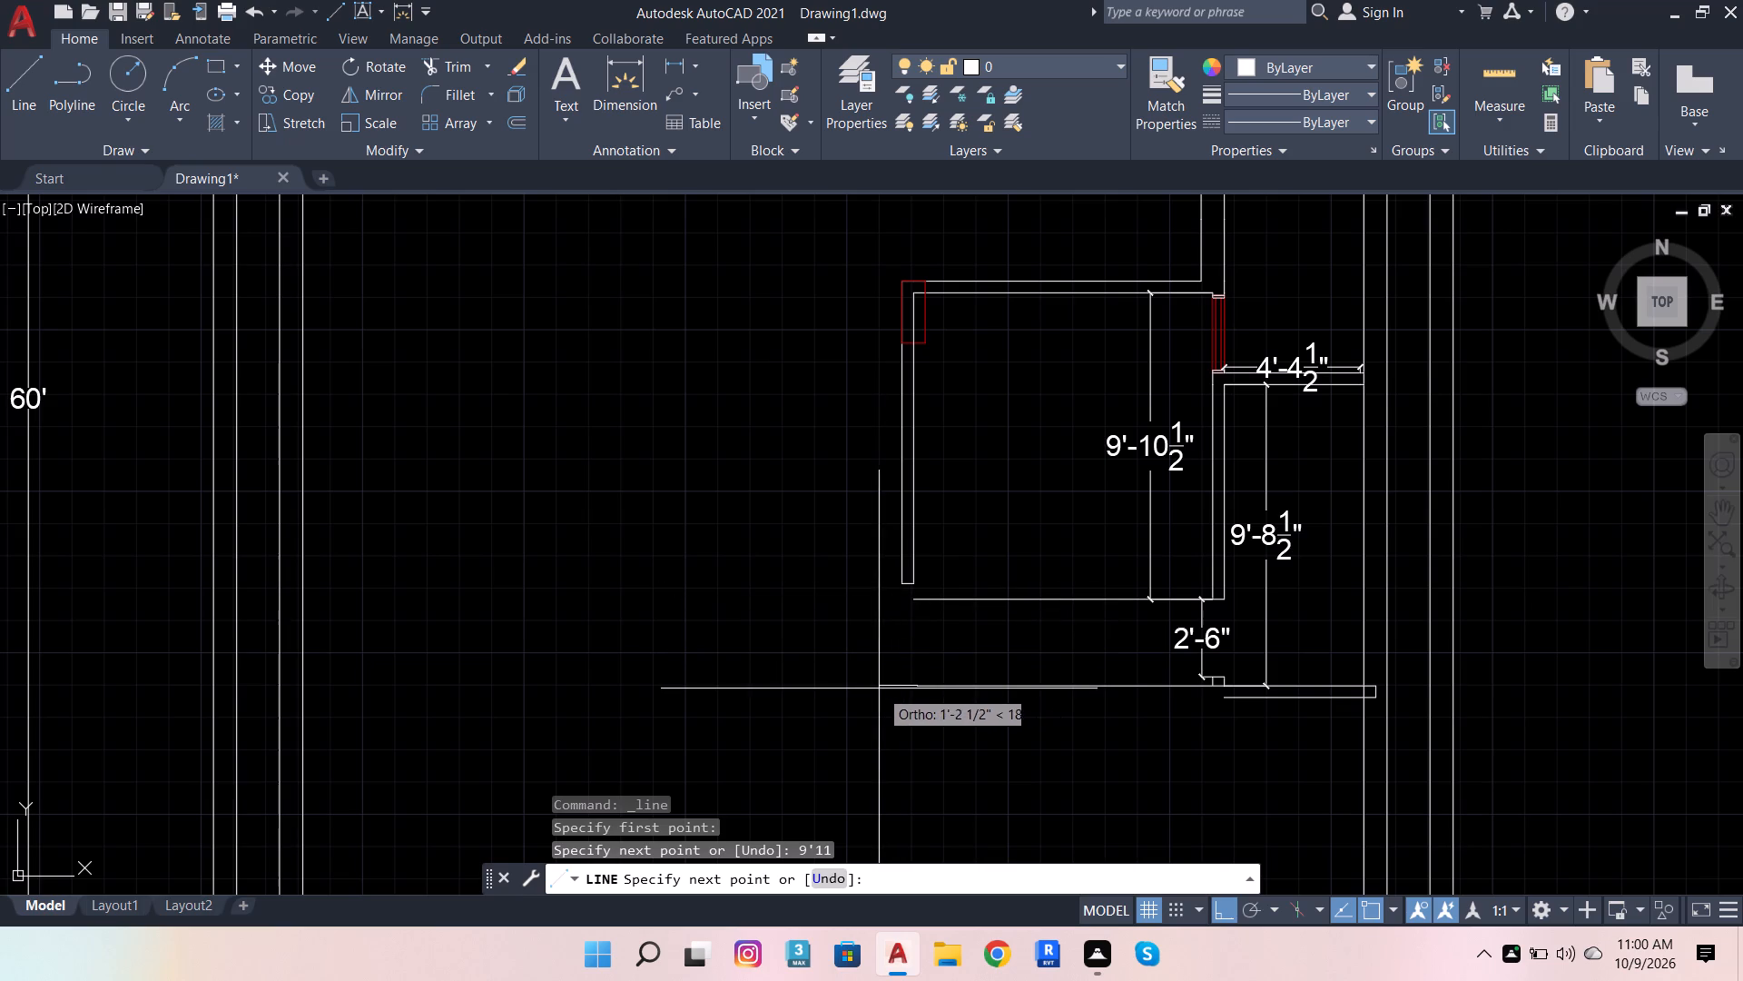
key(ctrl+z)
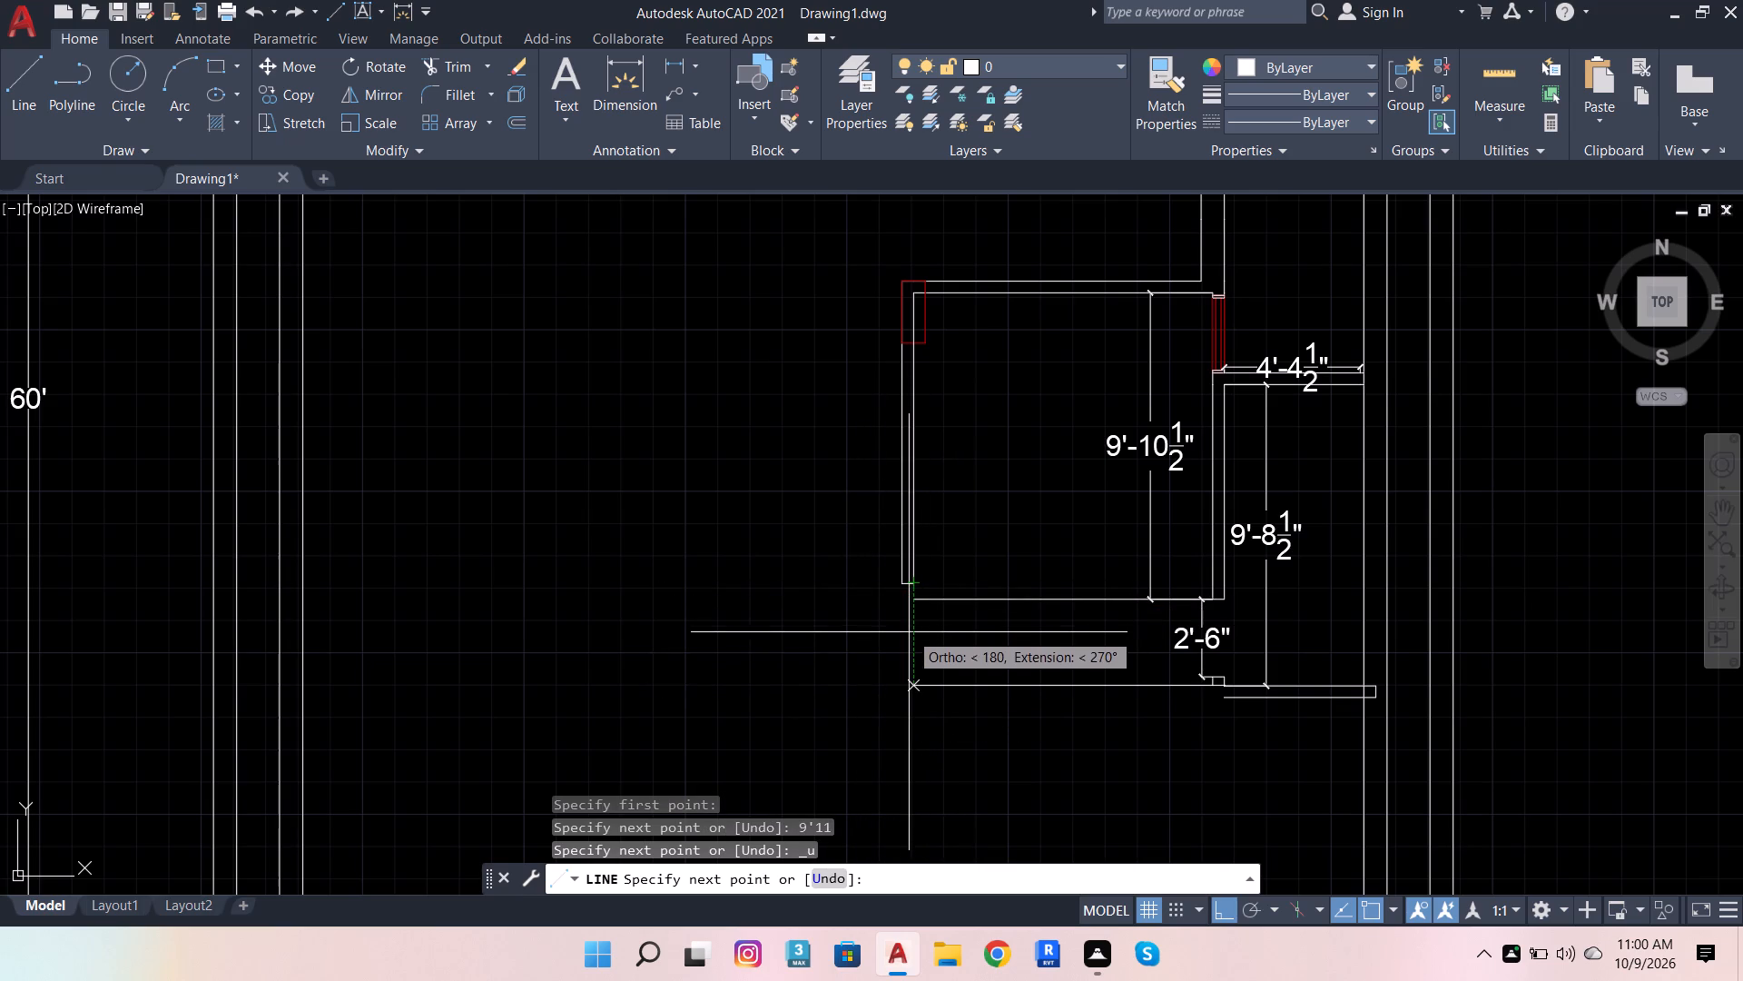
End the line running west from the stub directly below the inner face of the west partition.
click(913, 662)
key(space)
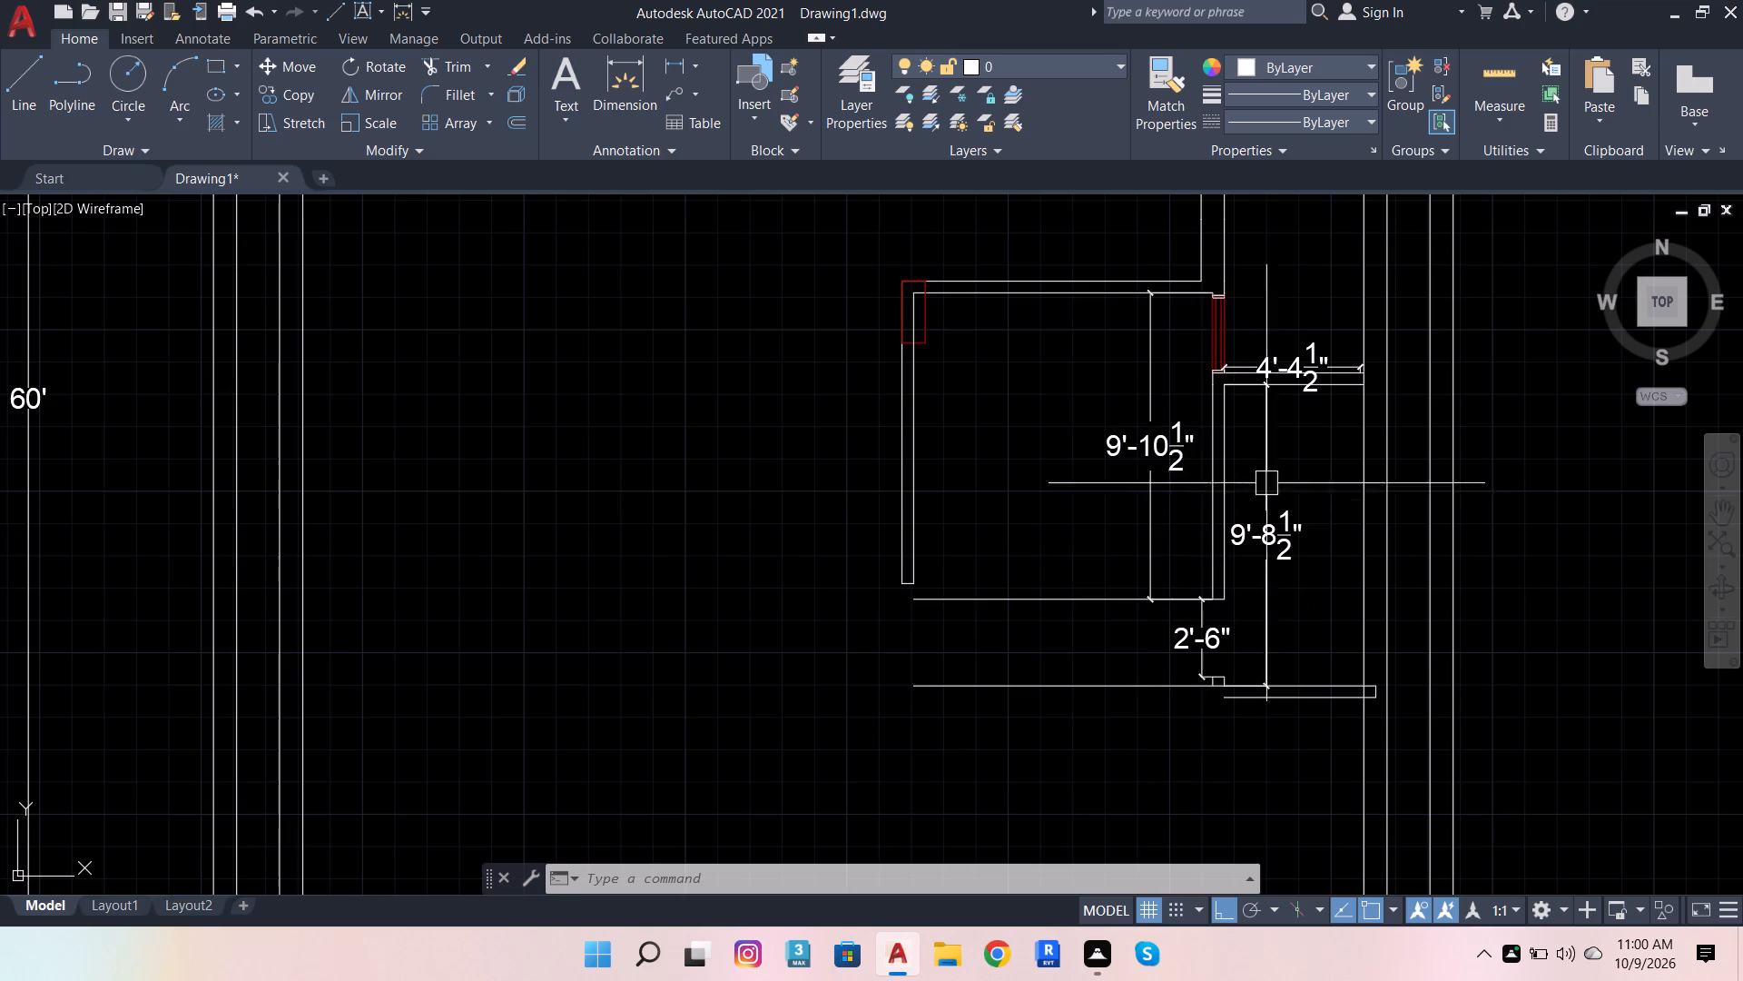
Extend both lines of the west partition downward so they reach the new horizontal line.
scroll(1175, 704, up, 1)
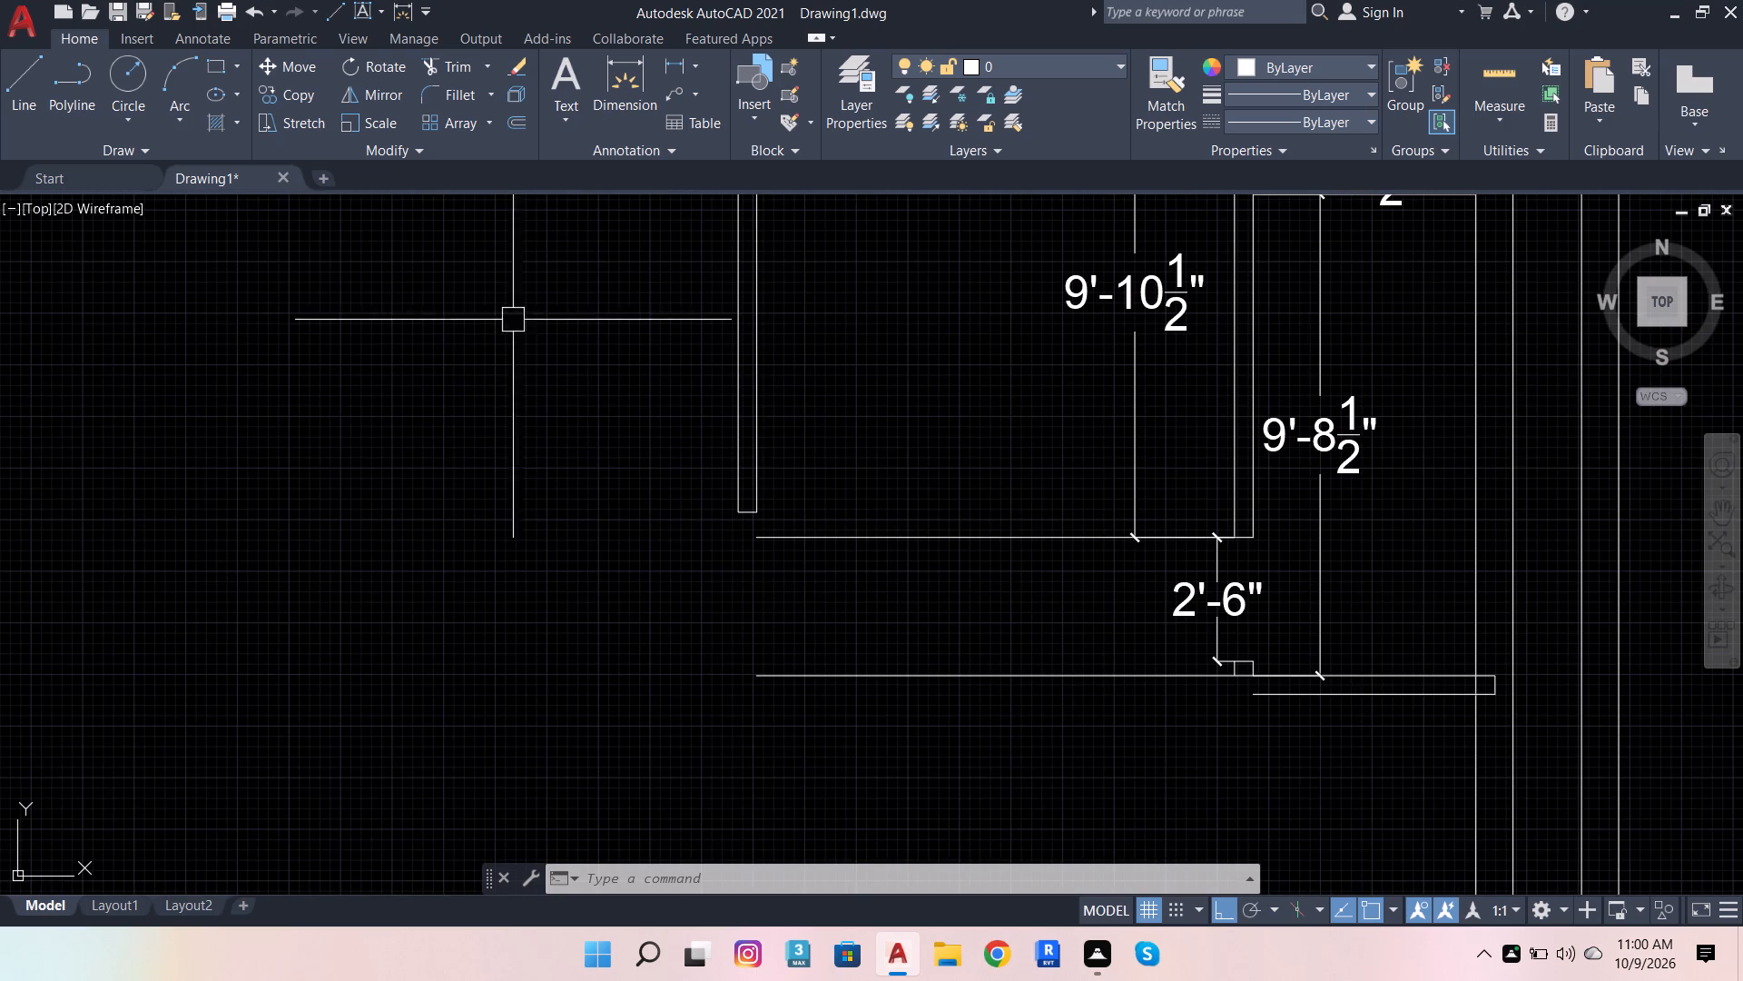
click(463, 65)
scroll(801, 216, down, 5)
scroll(864, 303, up, 2)
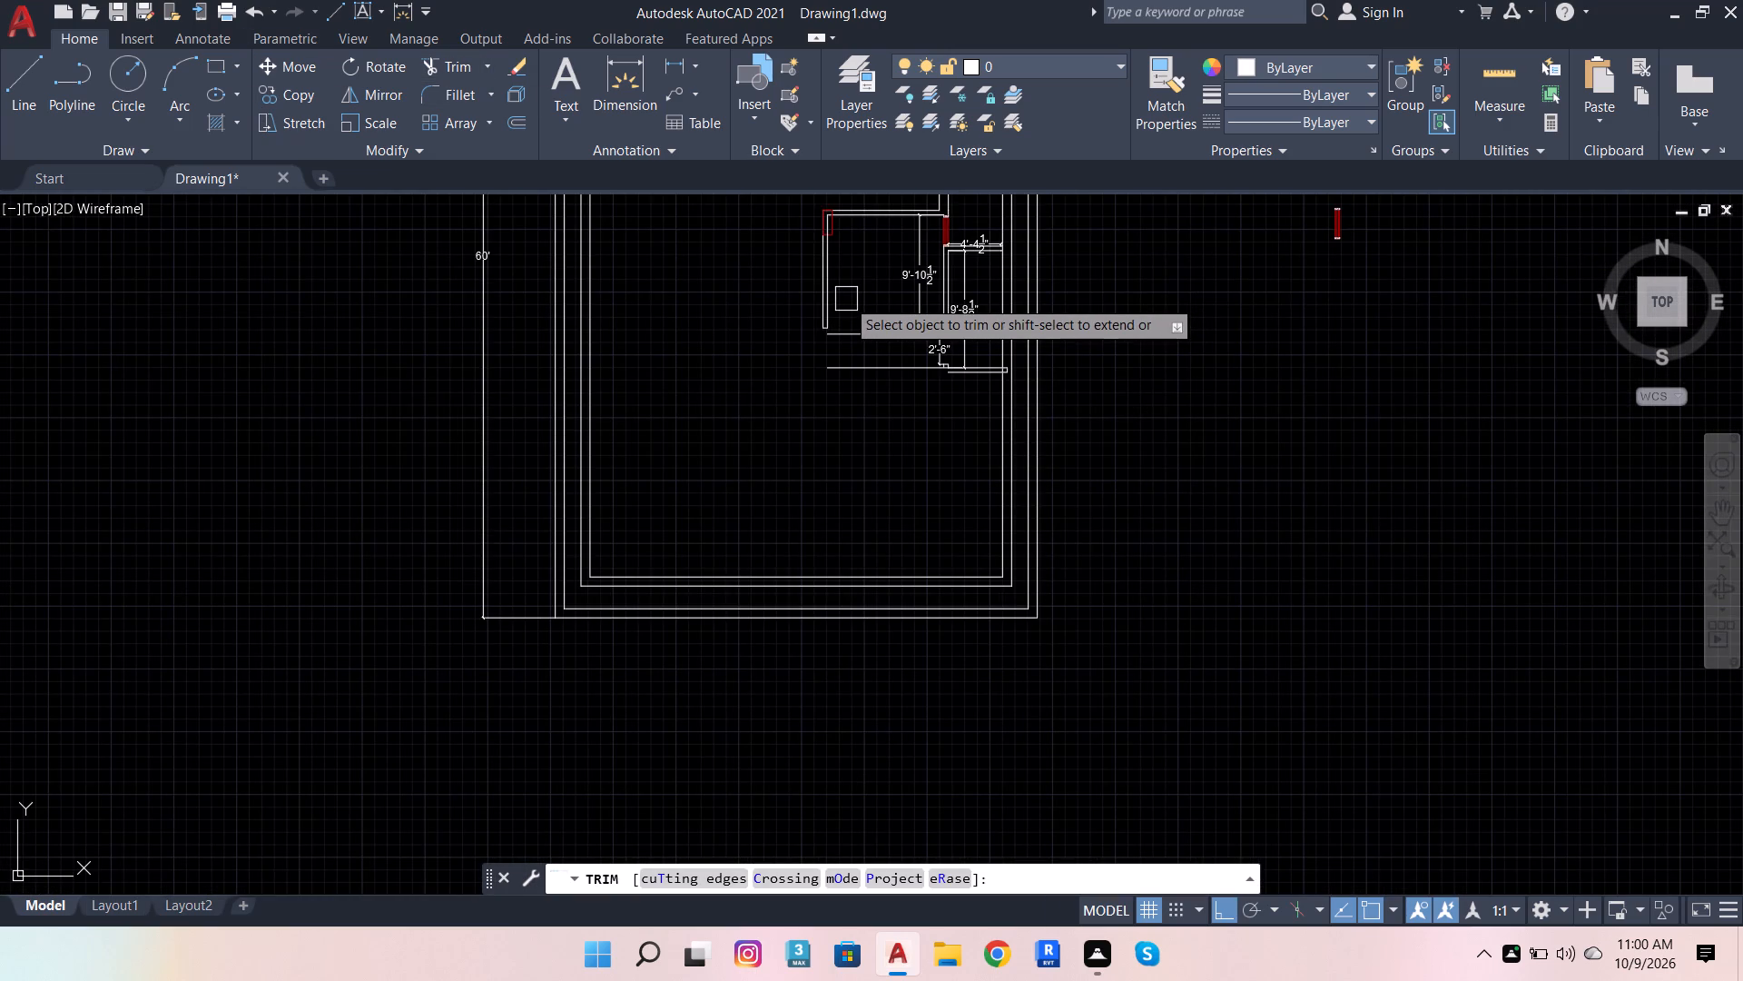
shift+drag(846, 296, 825, 311)
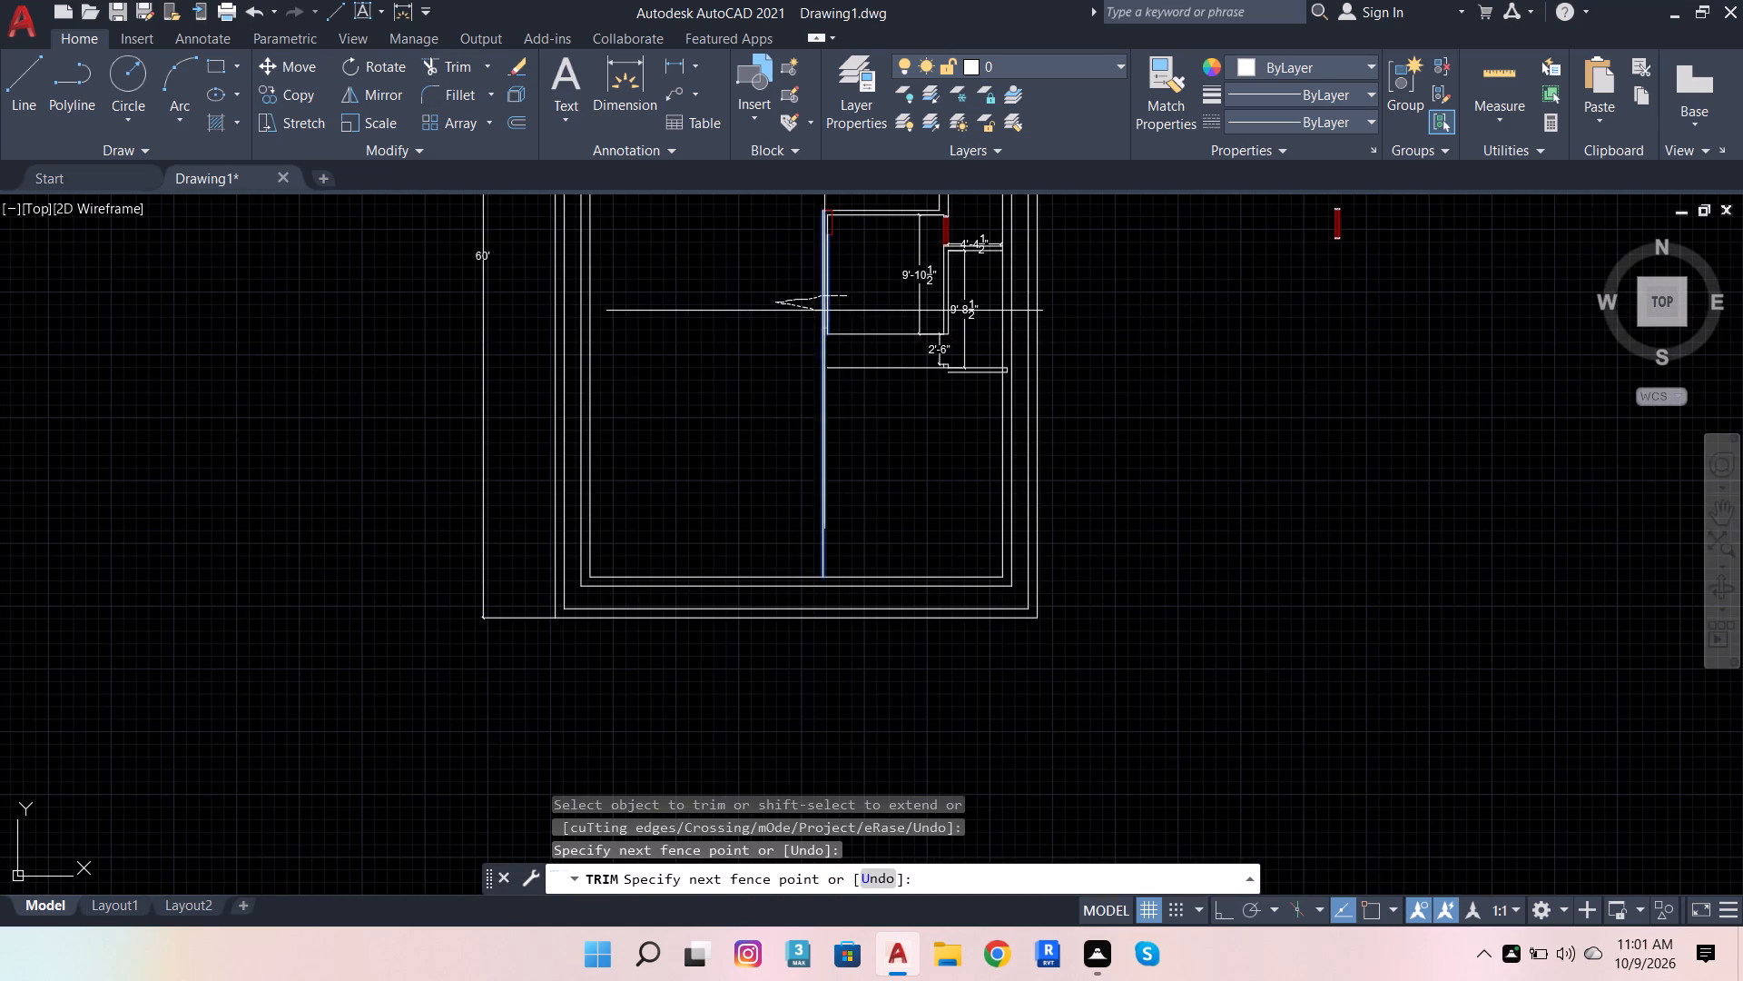
shift+drag(825, 311, 852, 310)
shift+scroll(852, 306, up, 1)
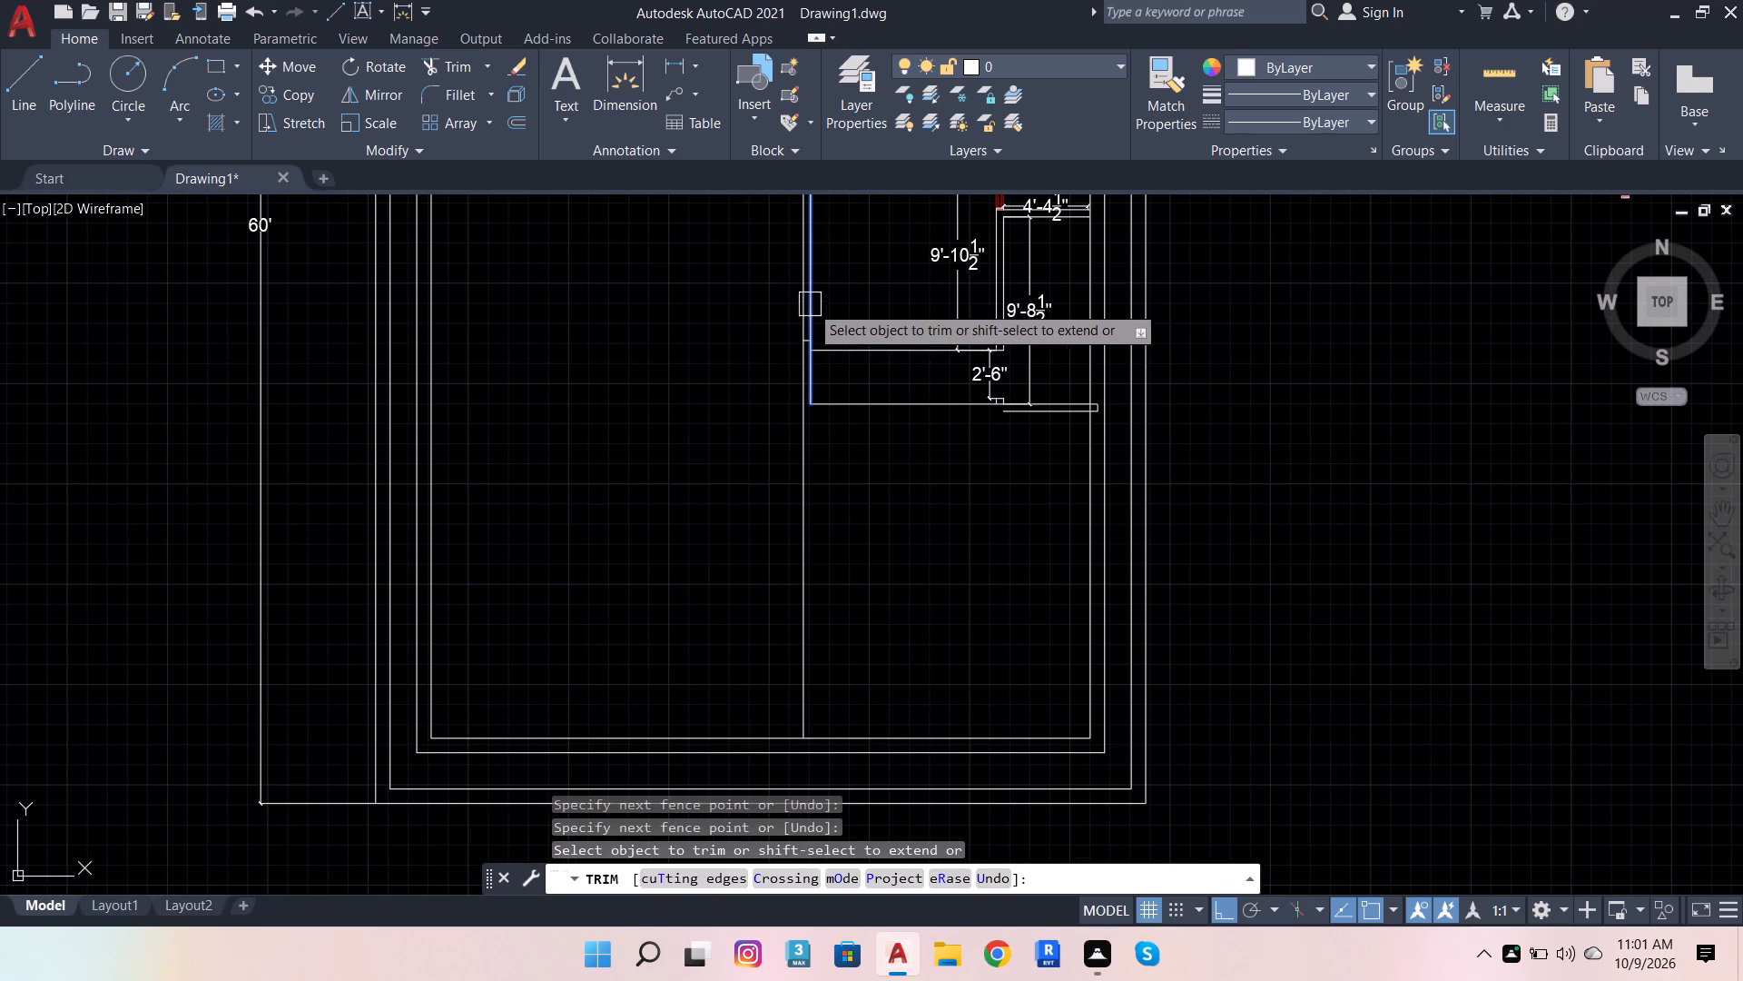
shift+click(820, 300)
scroll(853, 405, up, 1)
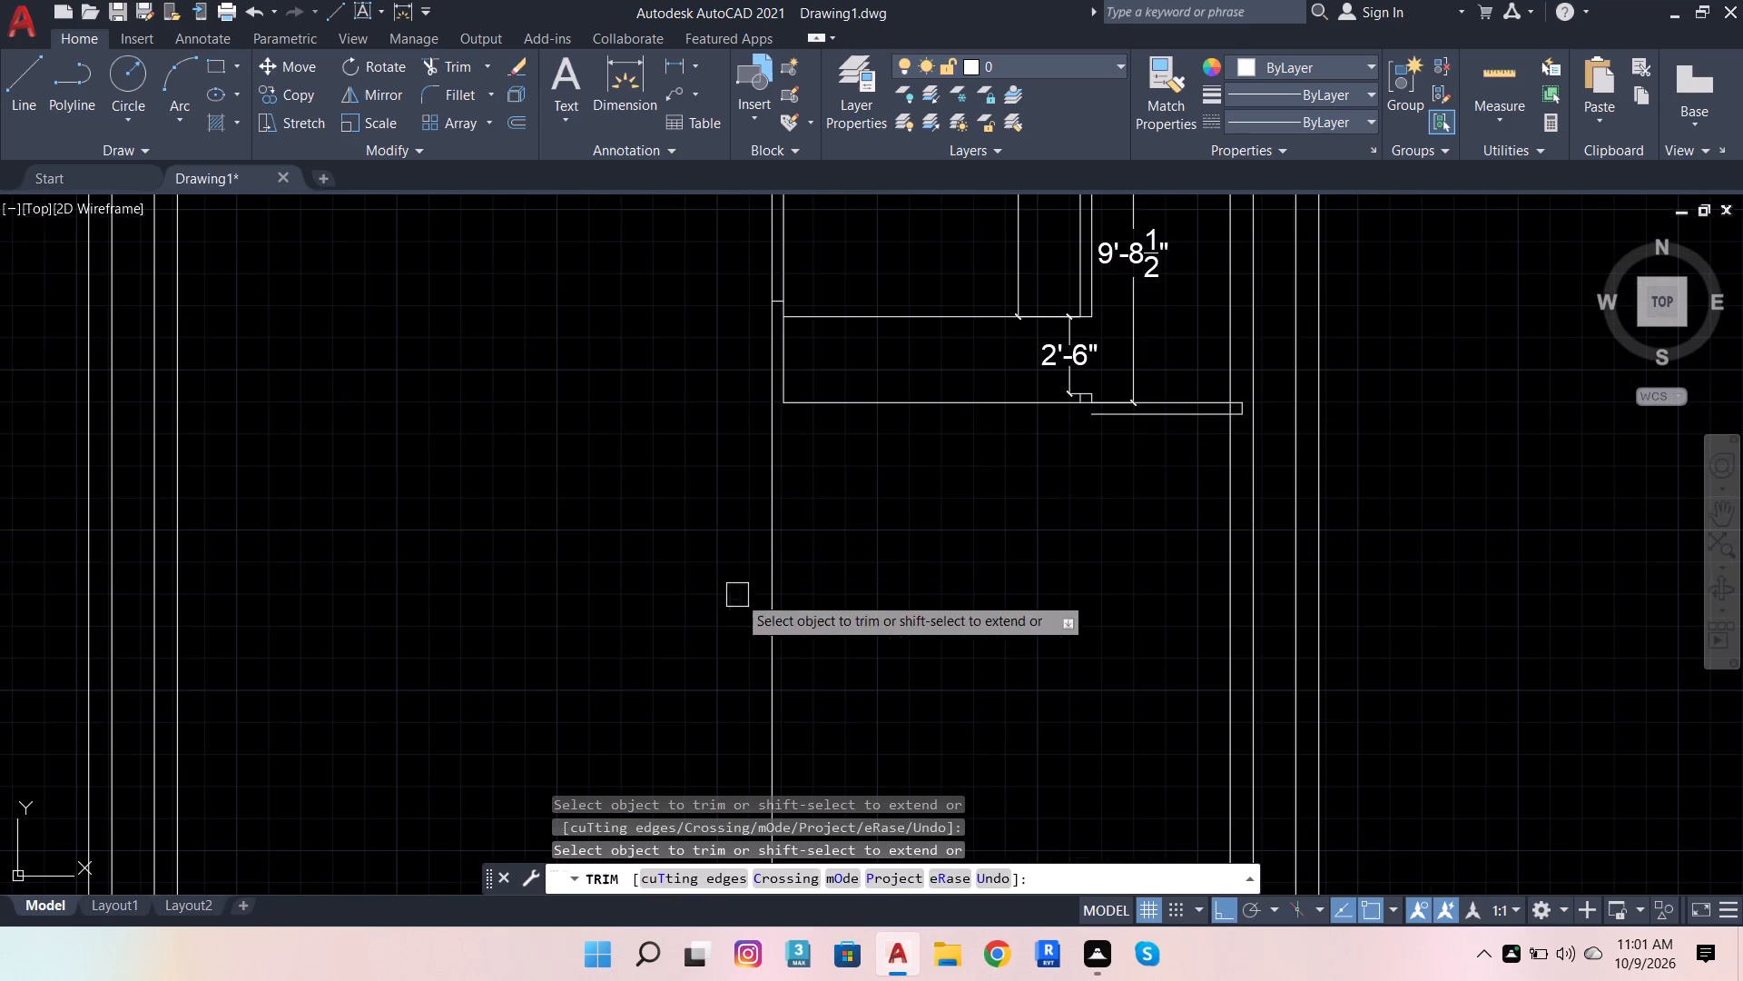
Close the lower west corner by extending the horizontal line to the partition's outer face and trimming the outer line below it.
shift+click(824, 411)
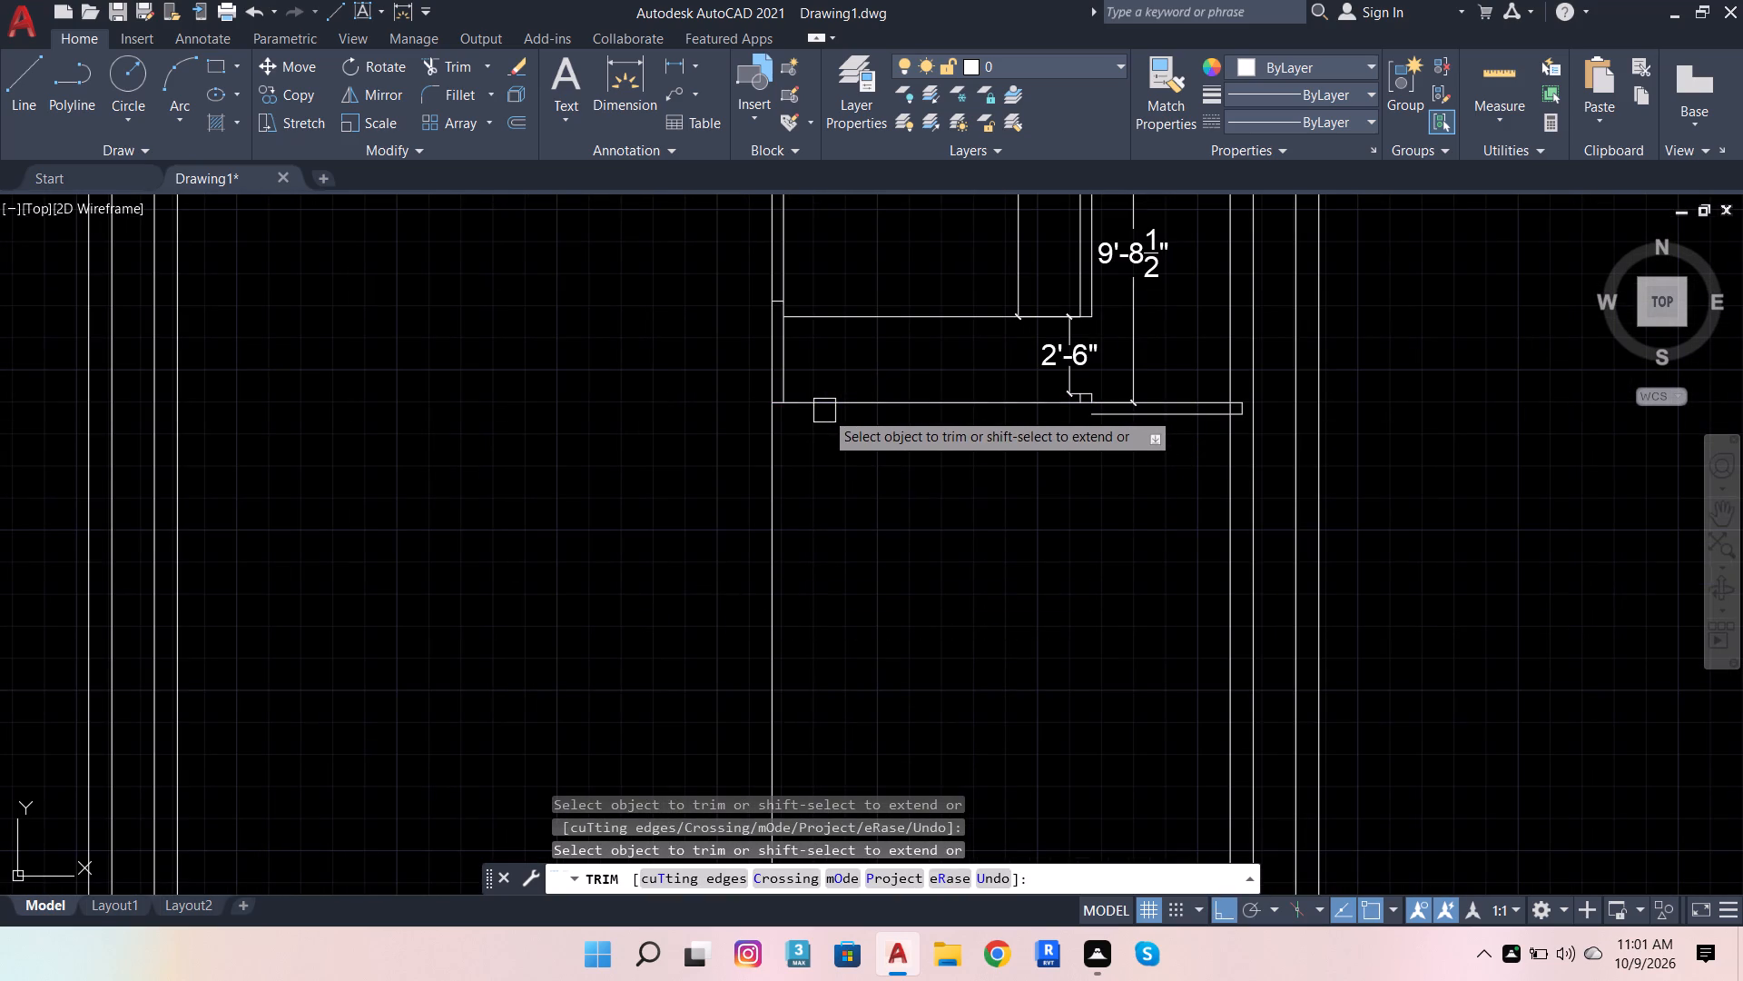
click(771, 491)
key(space)
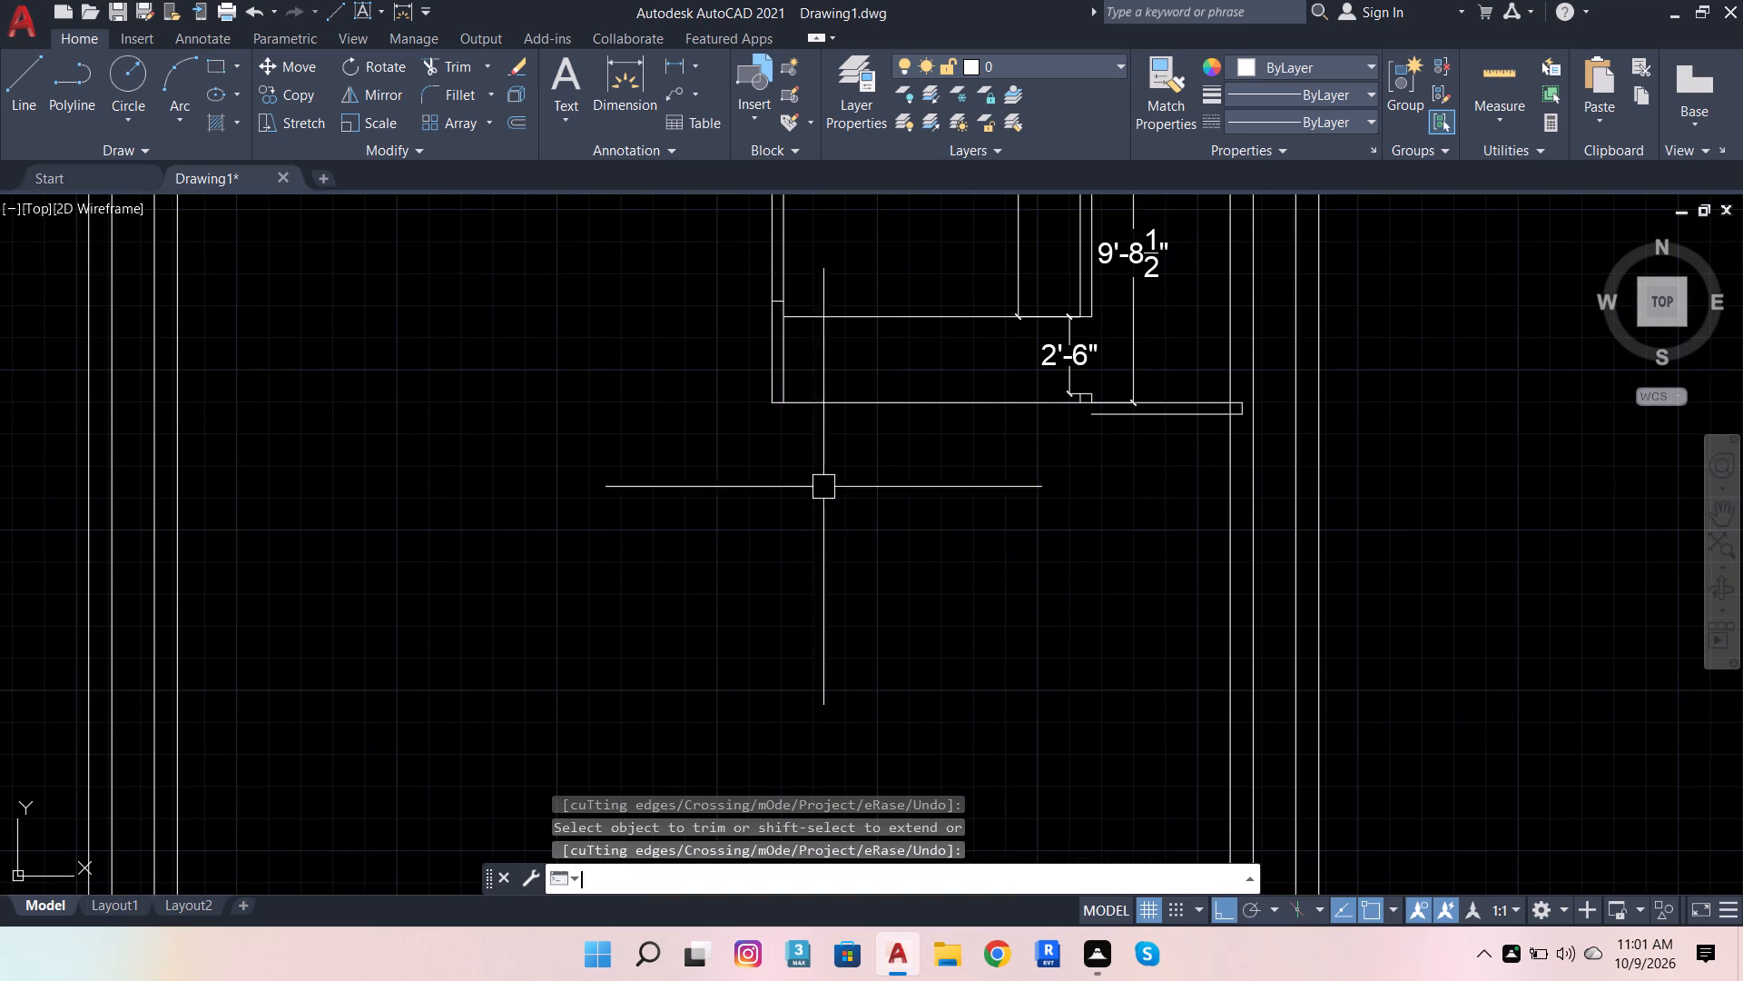
key(Escape)
key(Escape)
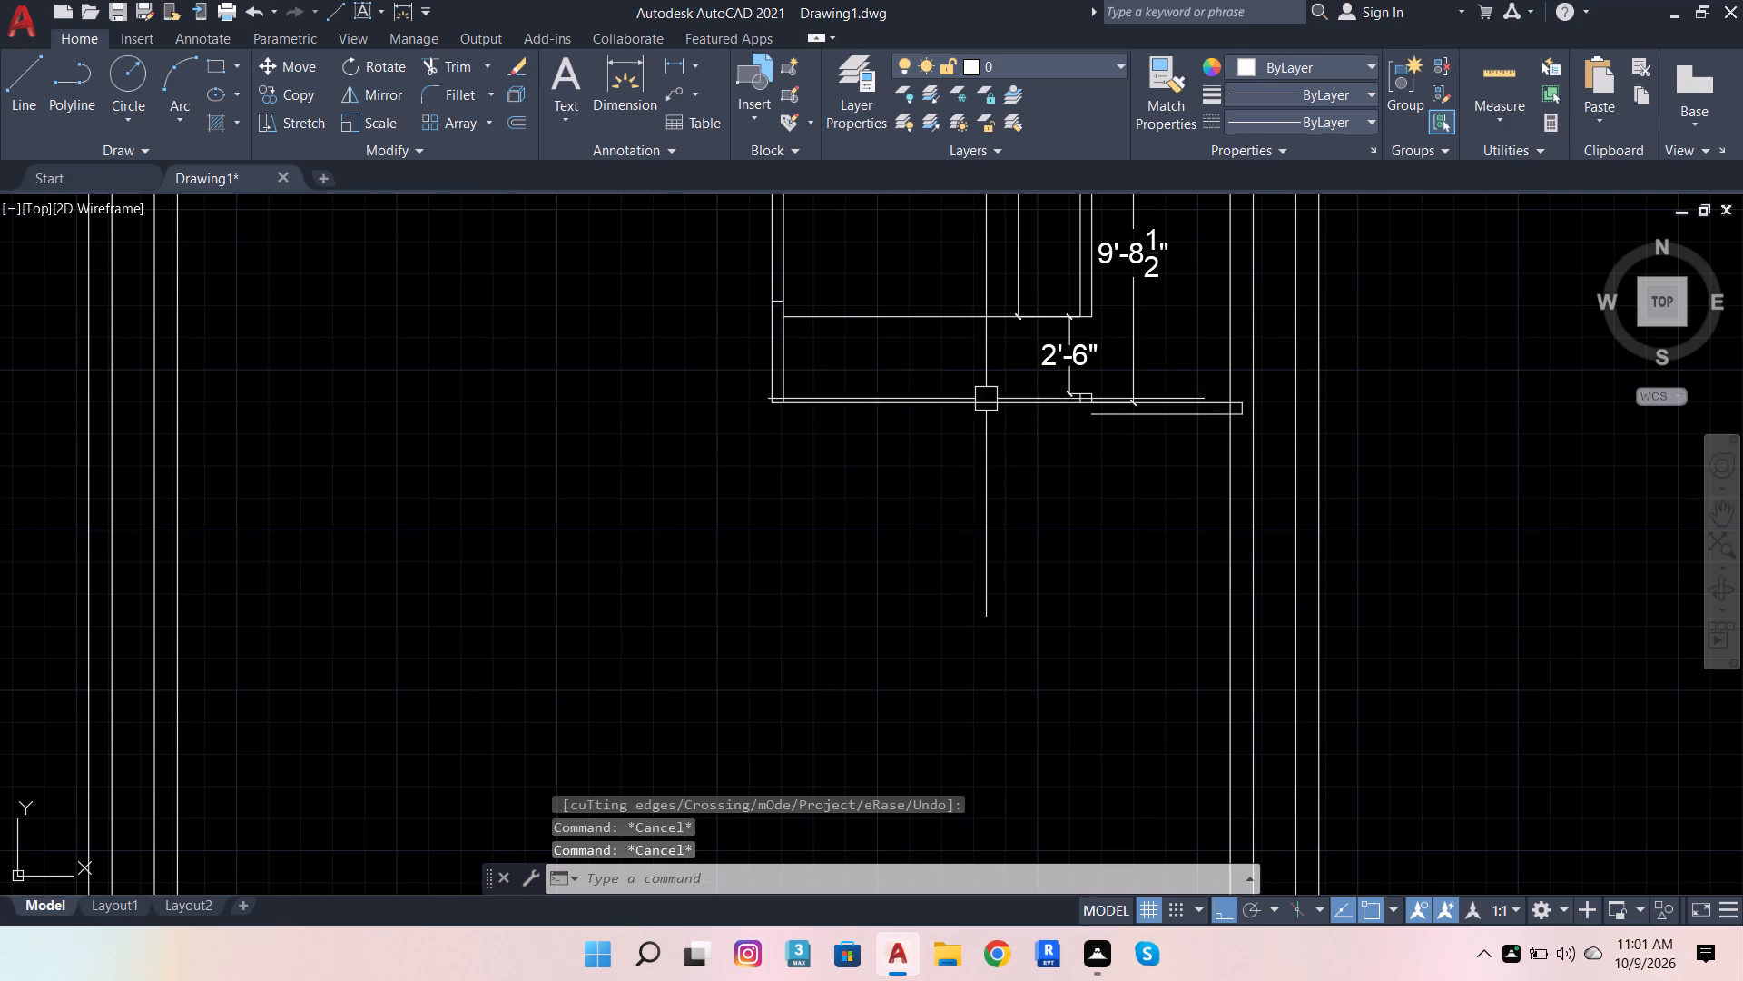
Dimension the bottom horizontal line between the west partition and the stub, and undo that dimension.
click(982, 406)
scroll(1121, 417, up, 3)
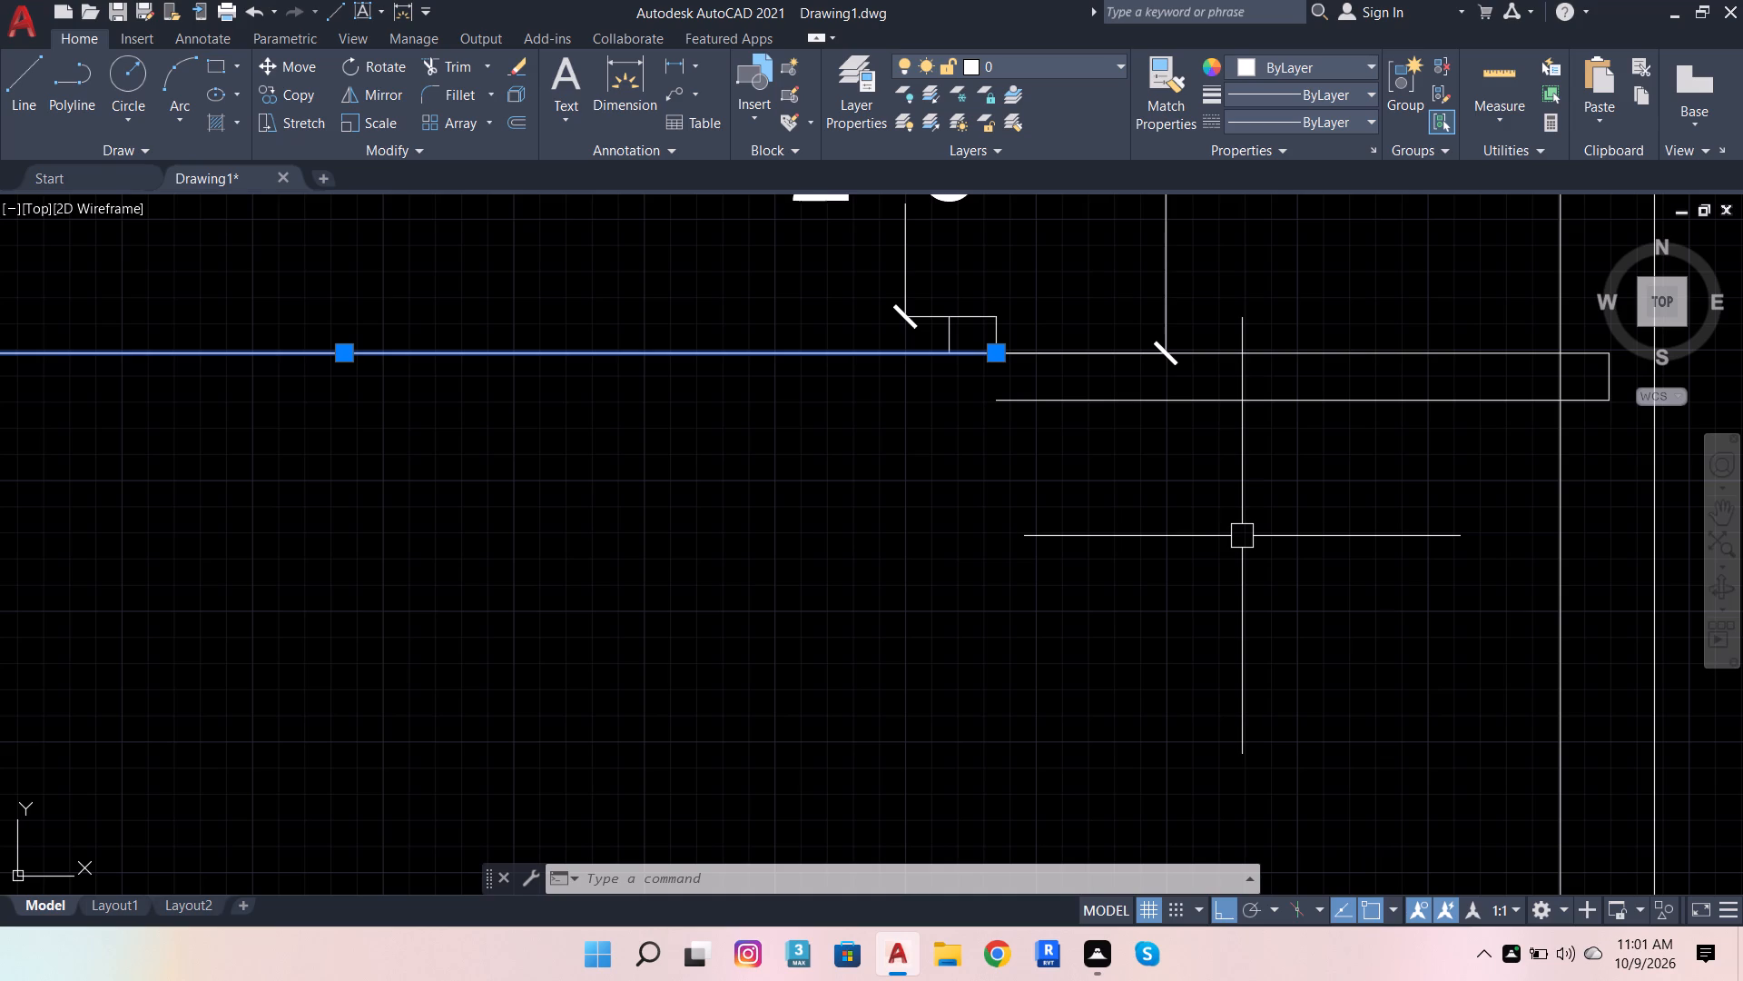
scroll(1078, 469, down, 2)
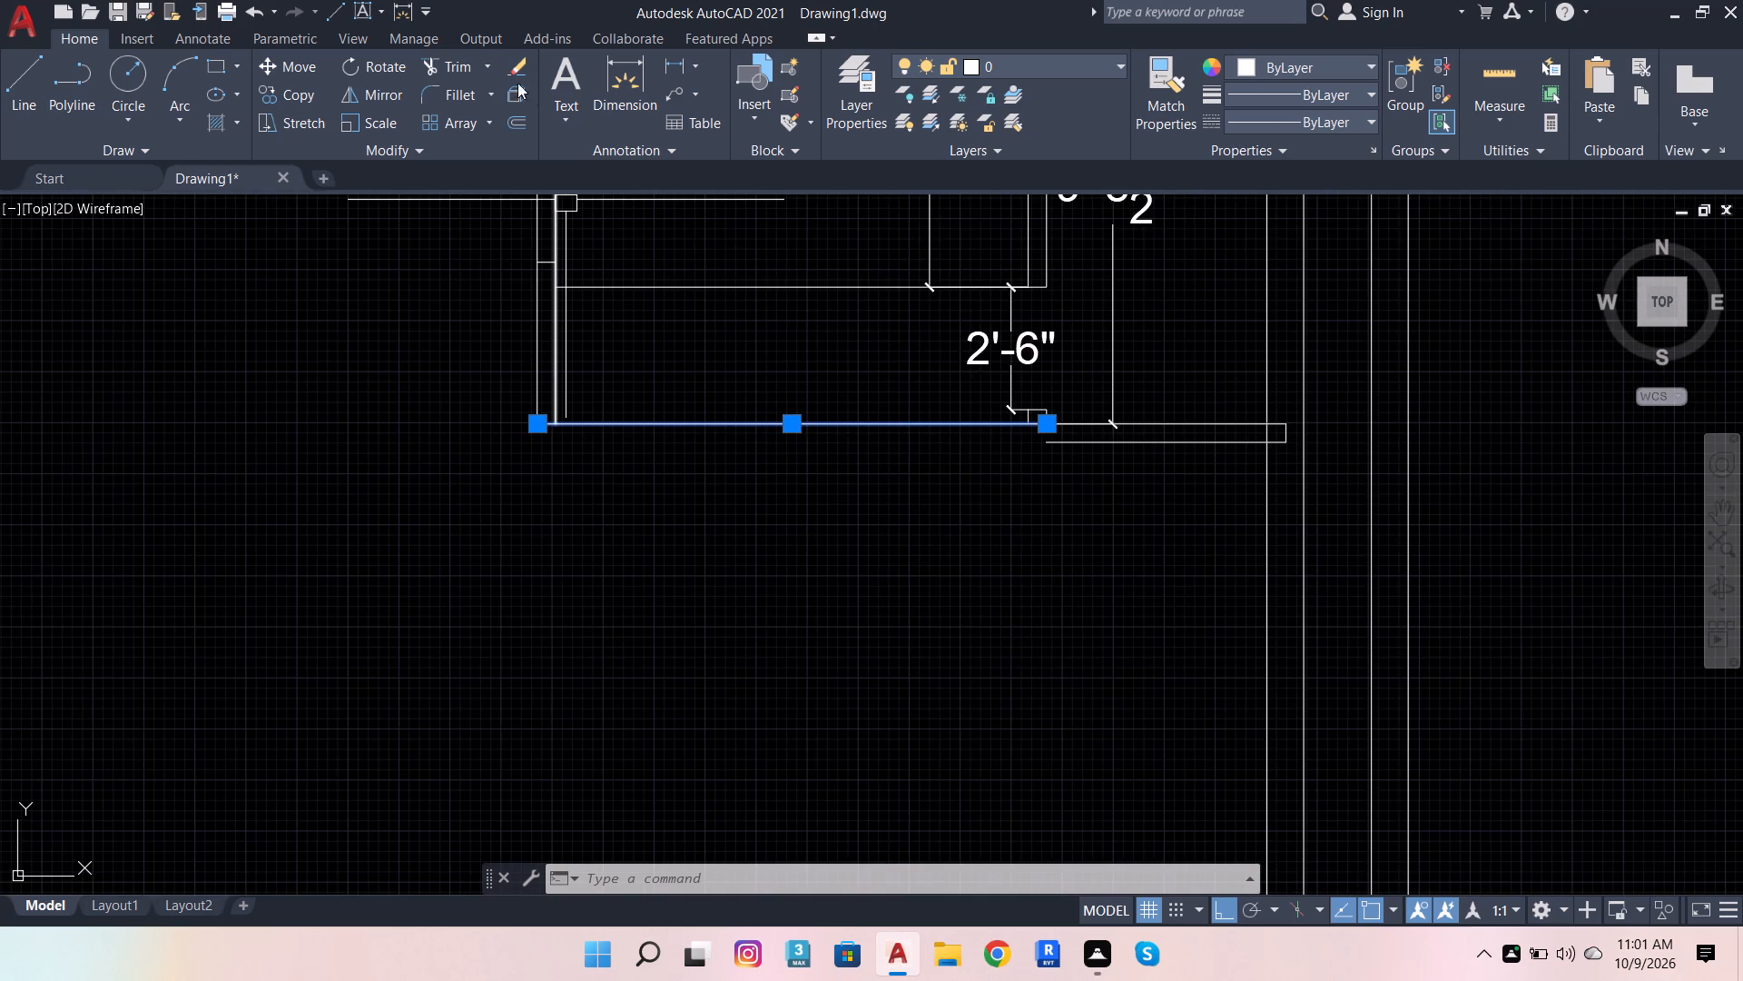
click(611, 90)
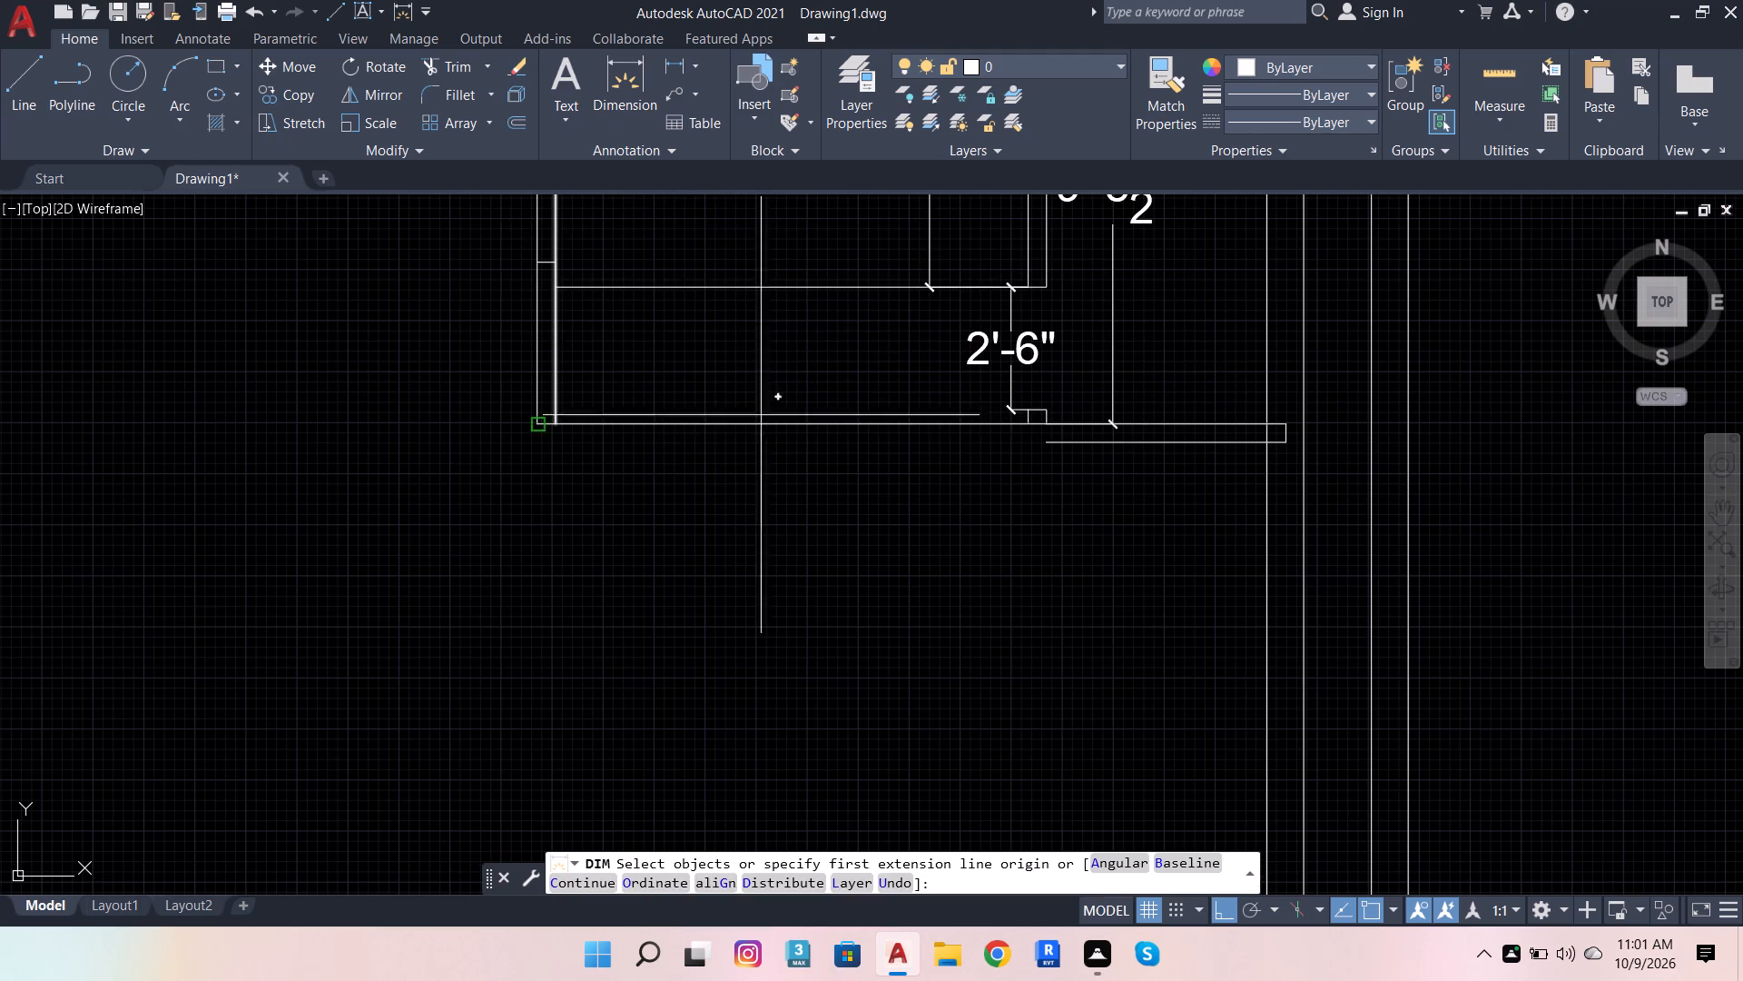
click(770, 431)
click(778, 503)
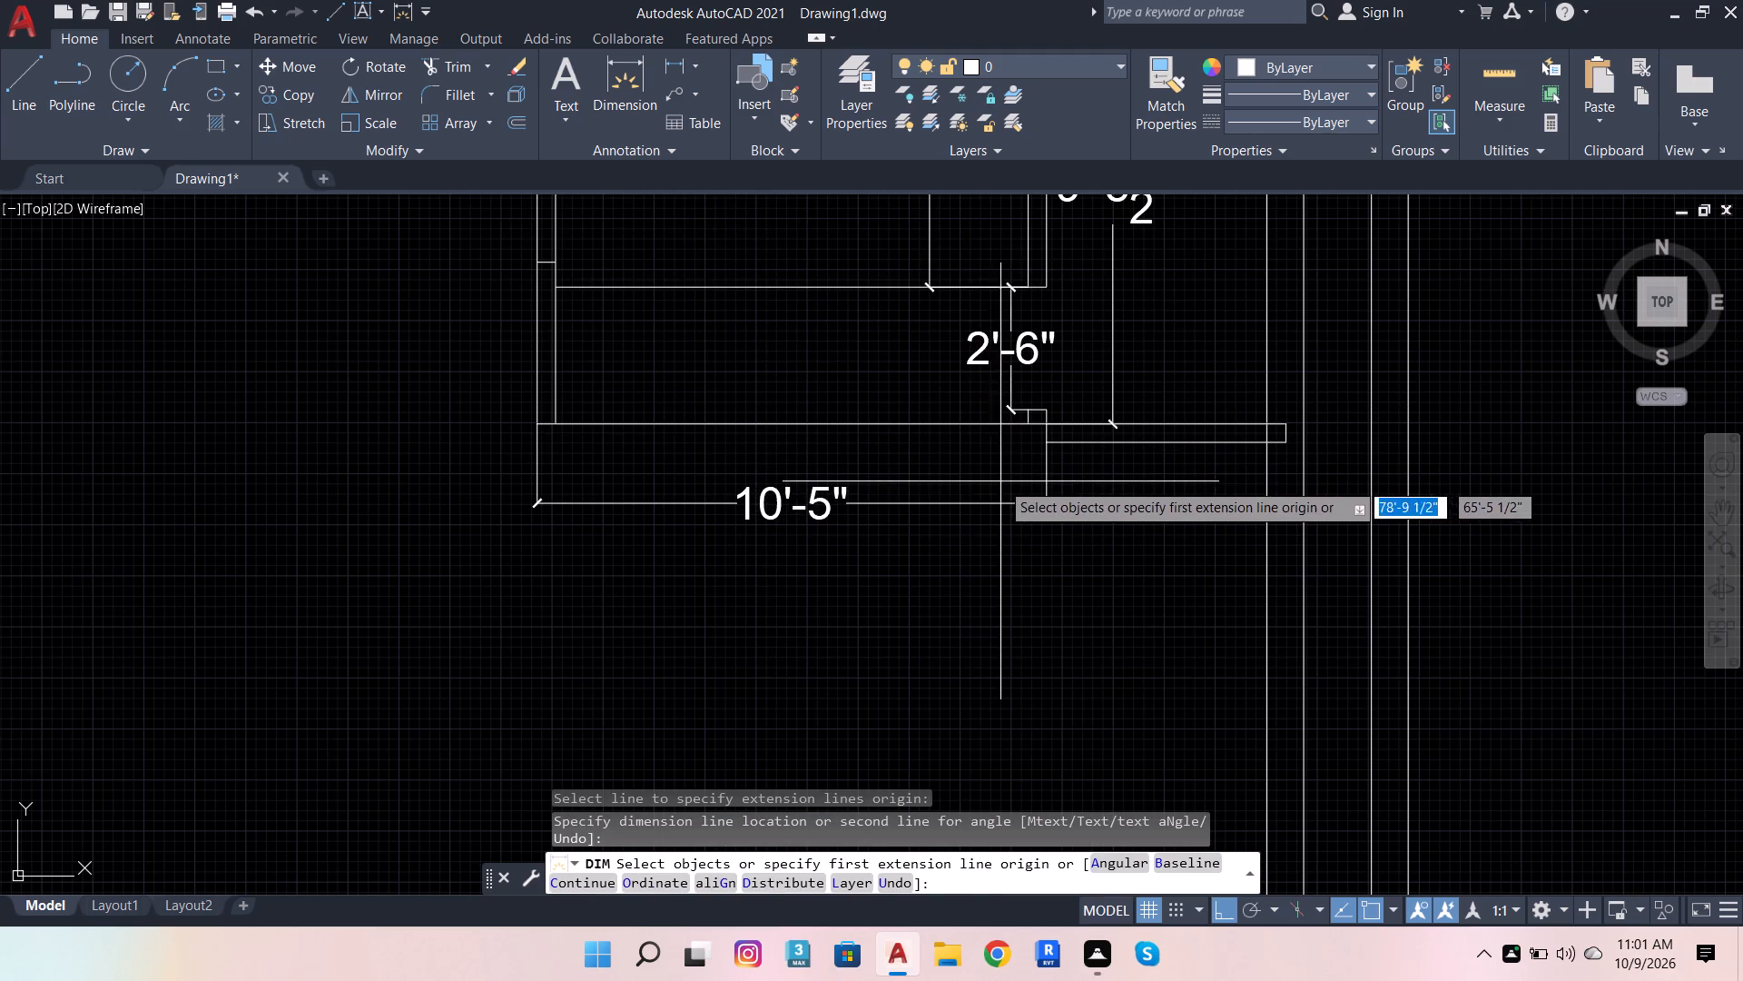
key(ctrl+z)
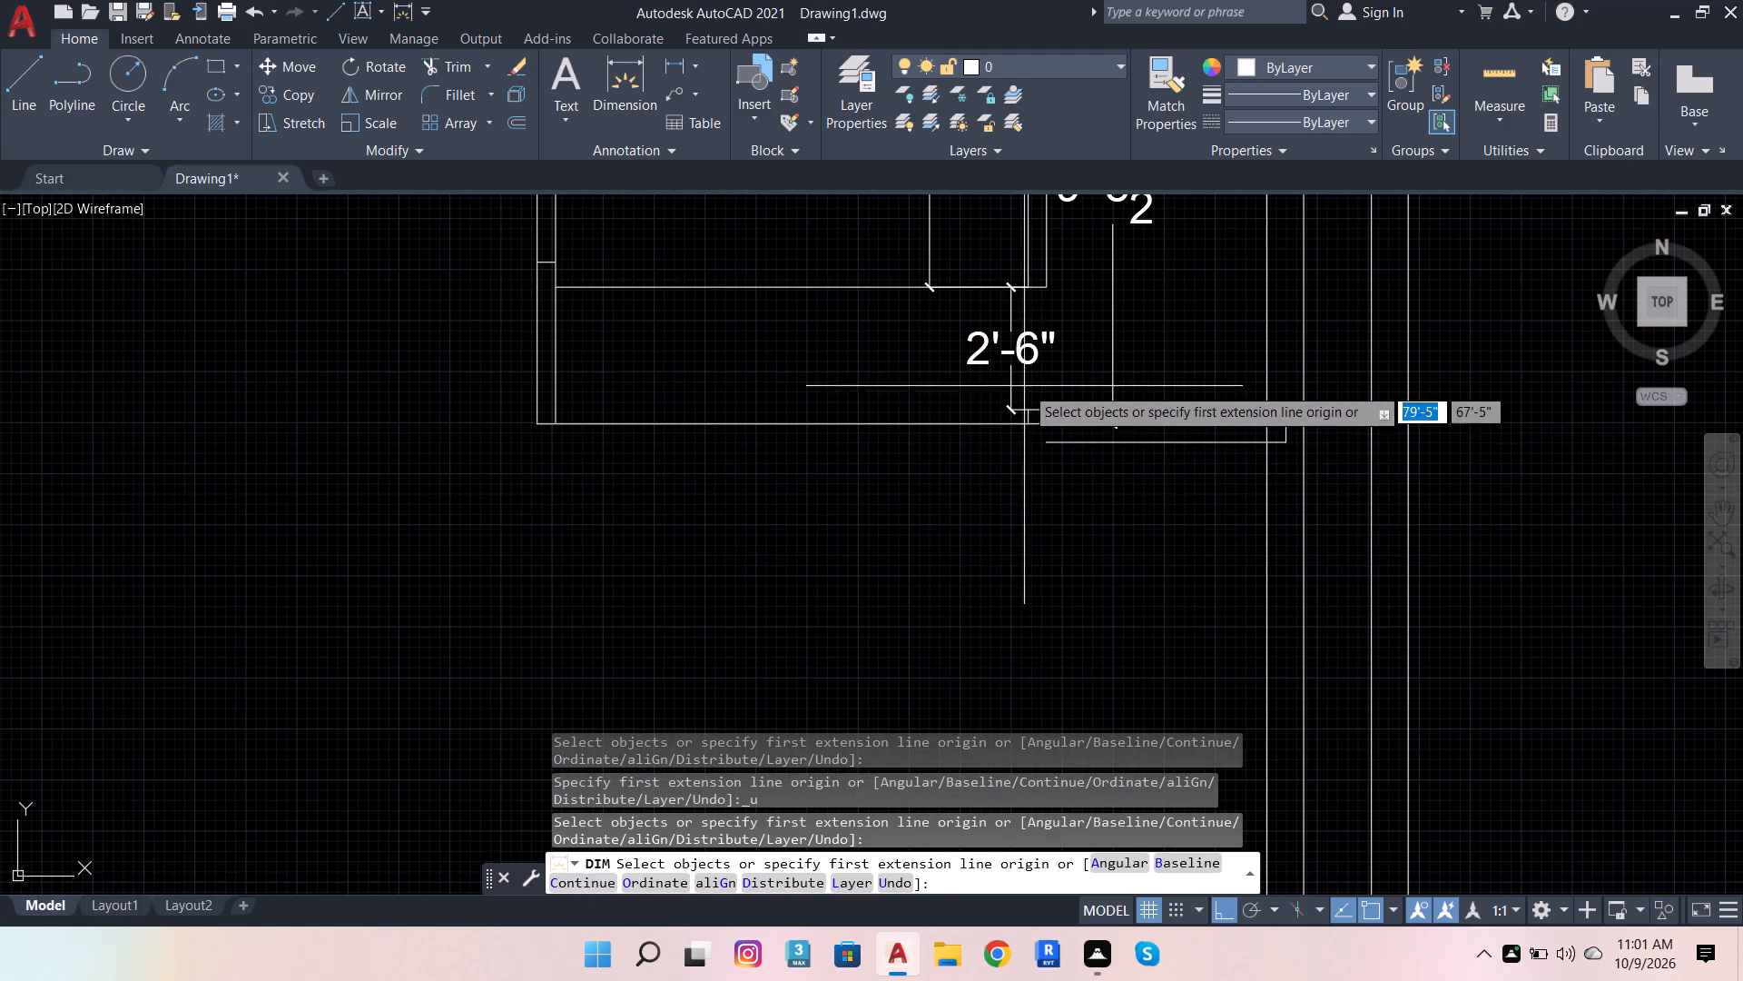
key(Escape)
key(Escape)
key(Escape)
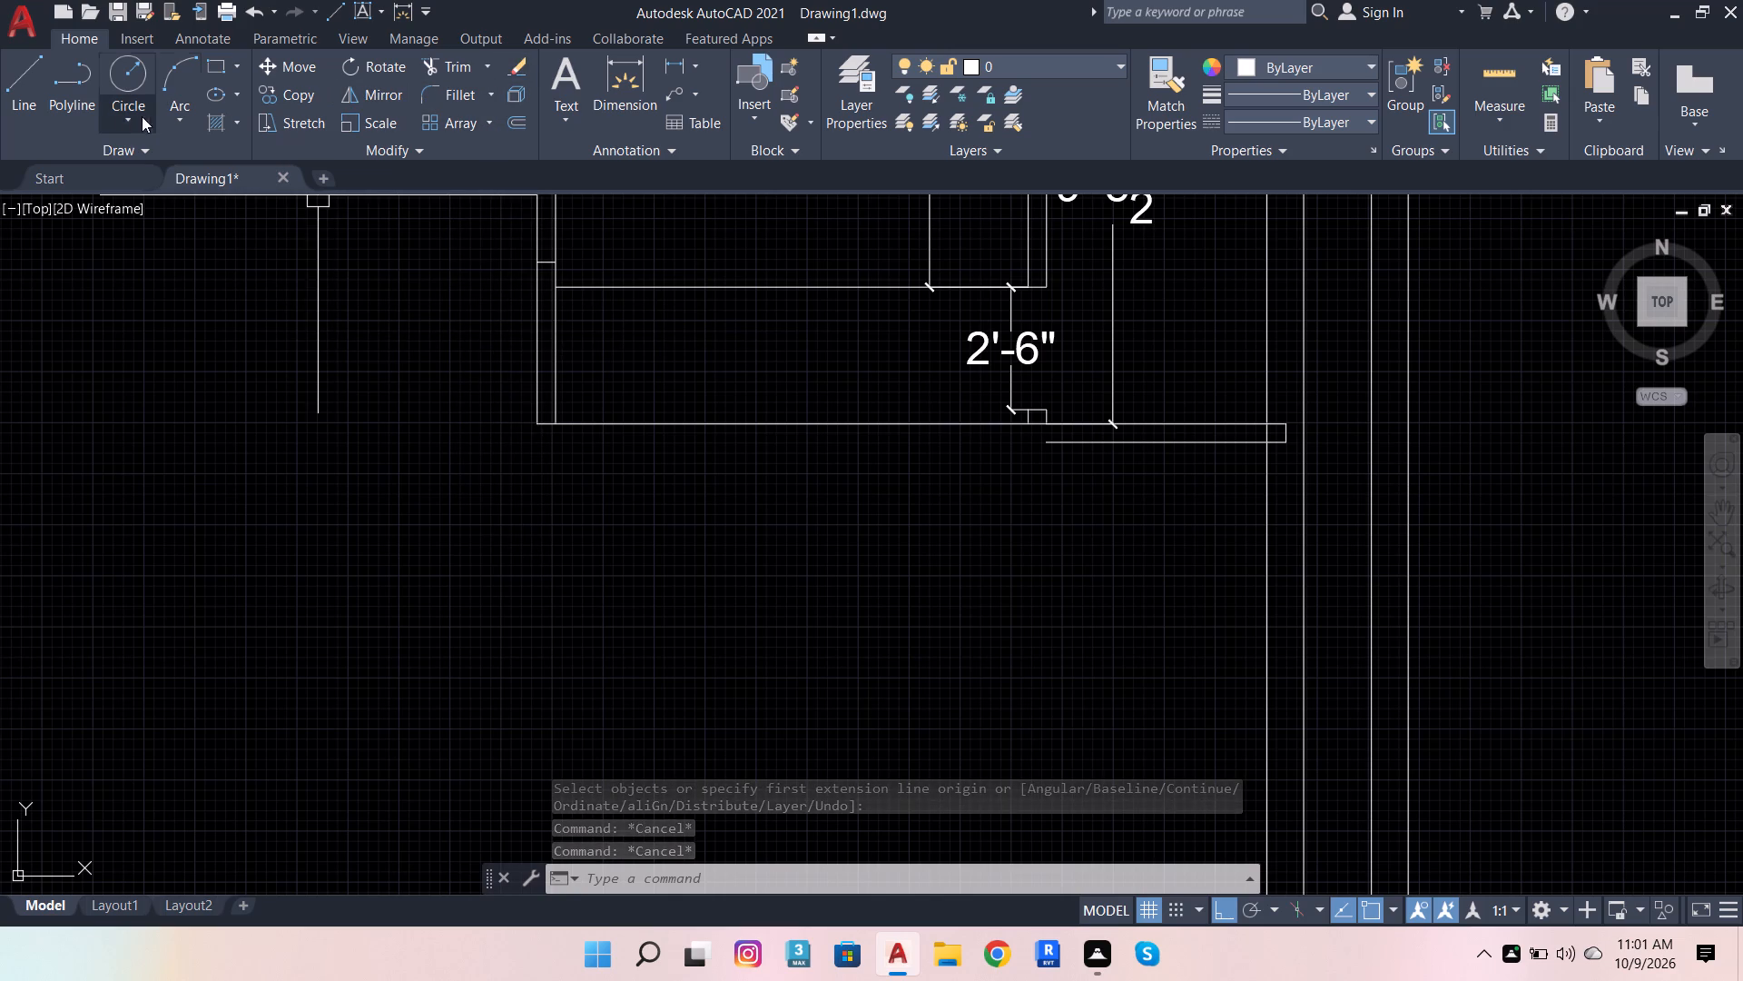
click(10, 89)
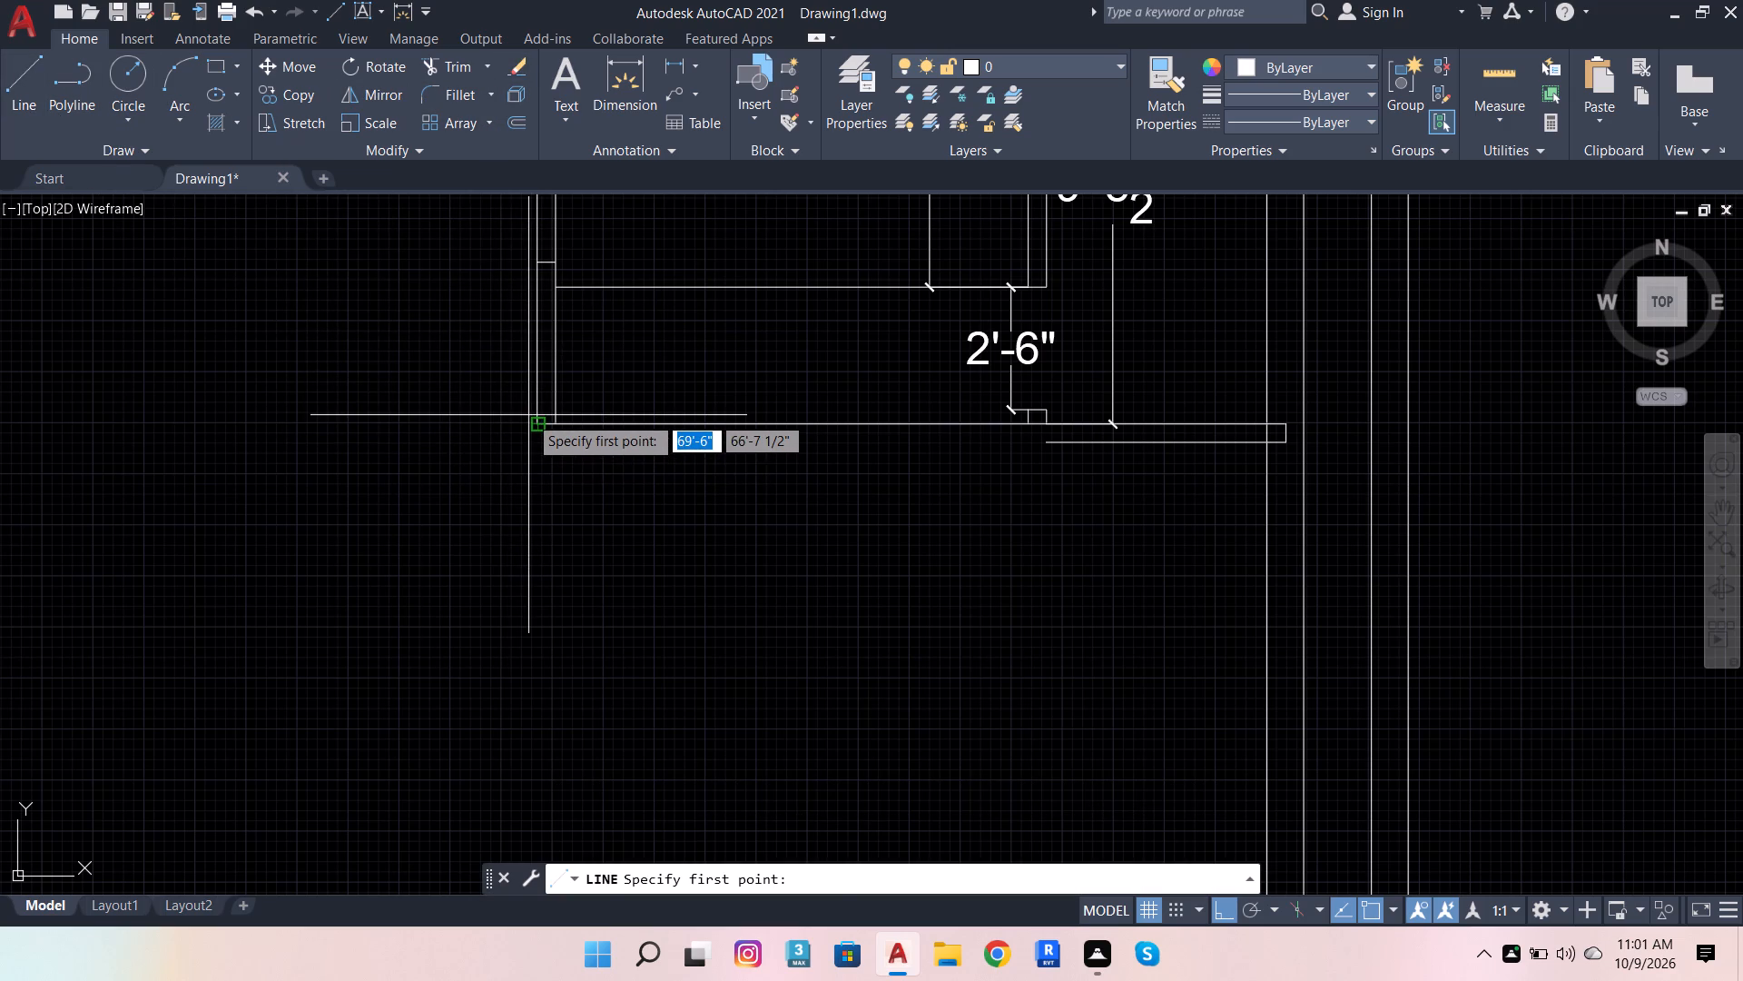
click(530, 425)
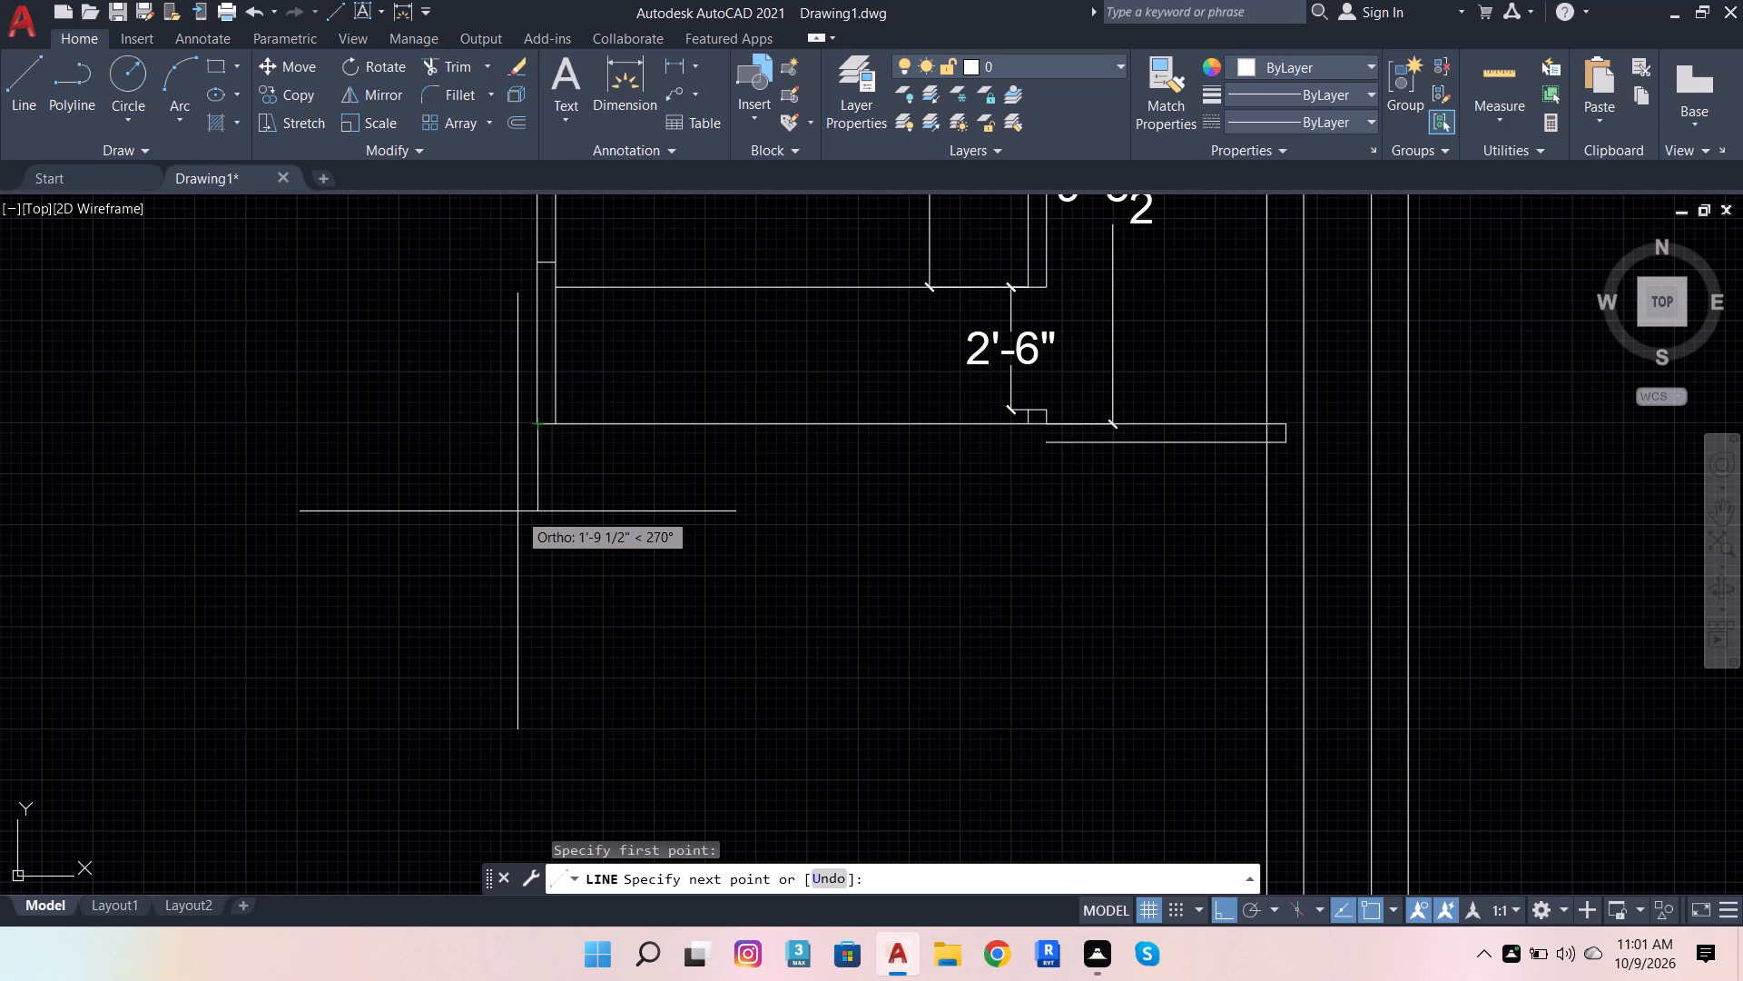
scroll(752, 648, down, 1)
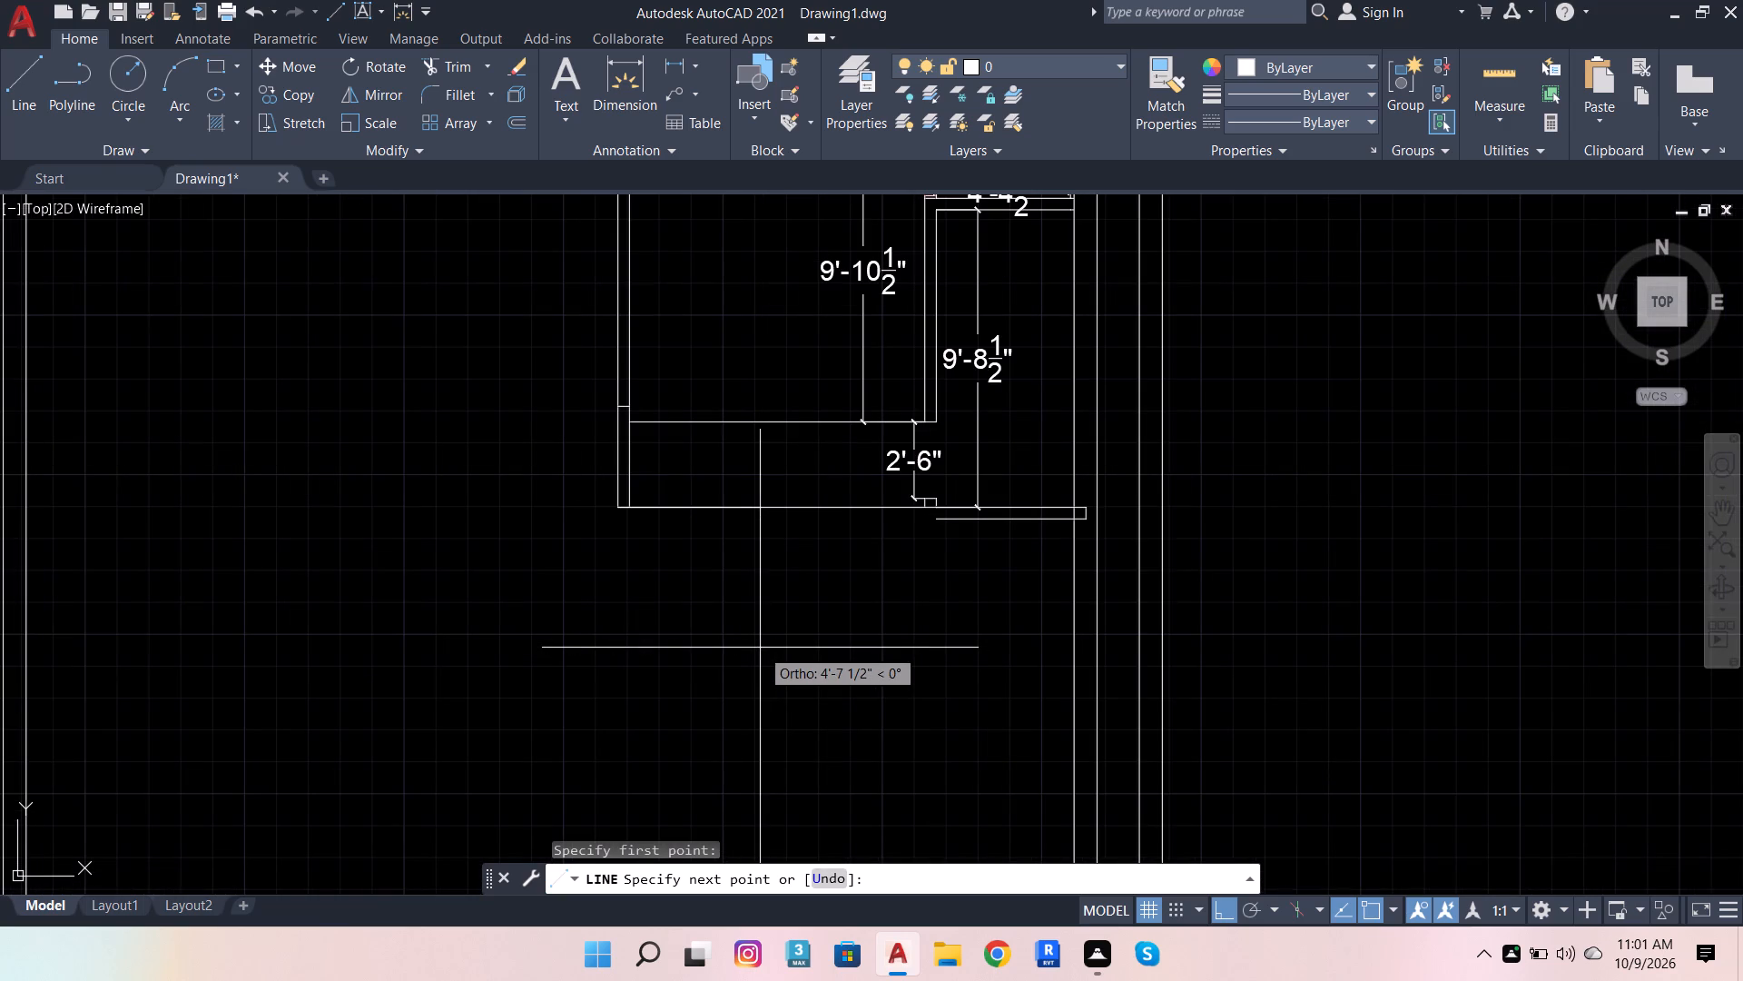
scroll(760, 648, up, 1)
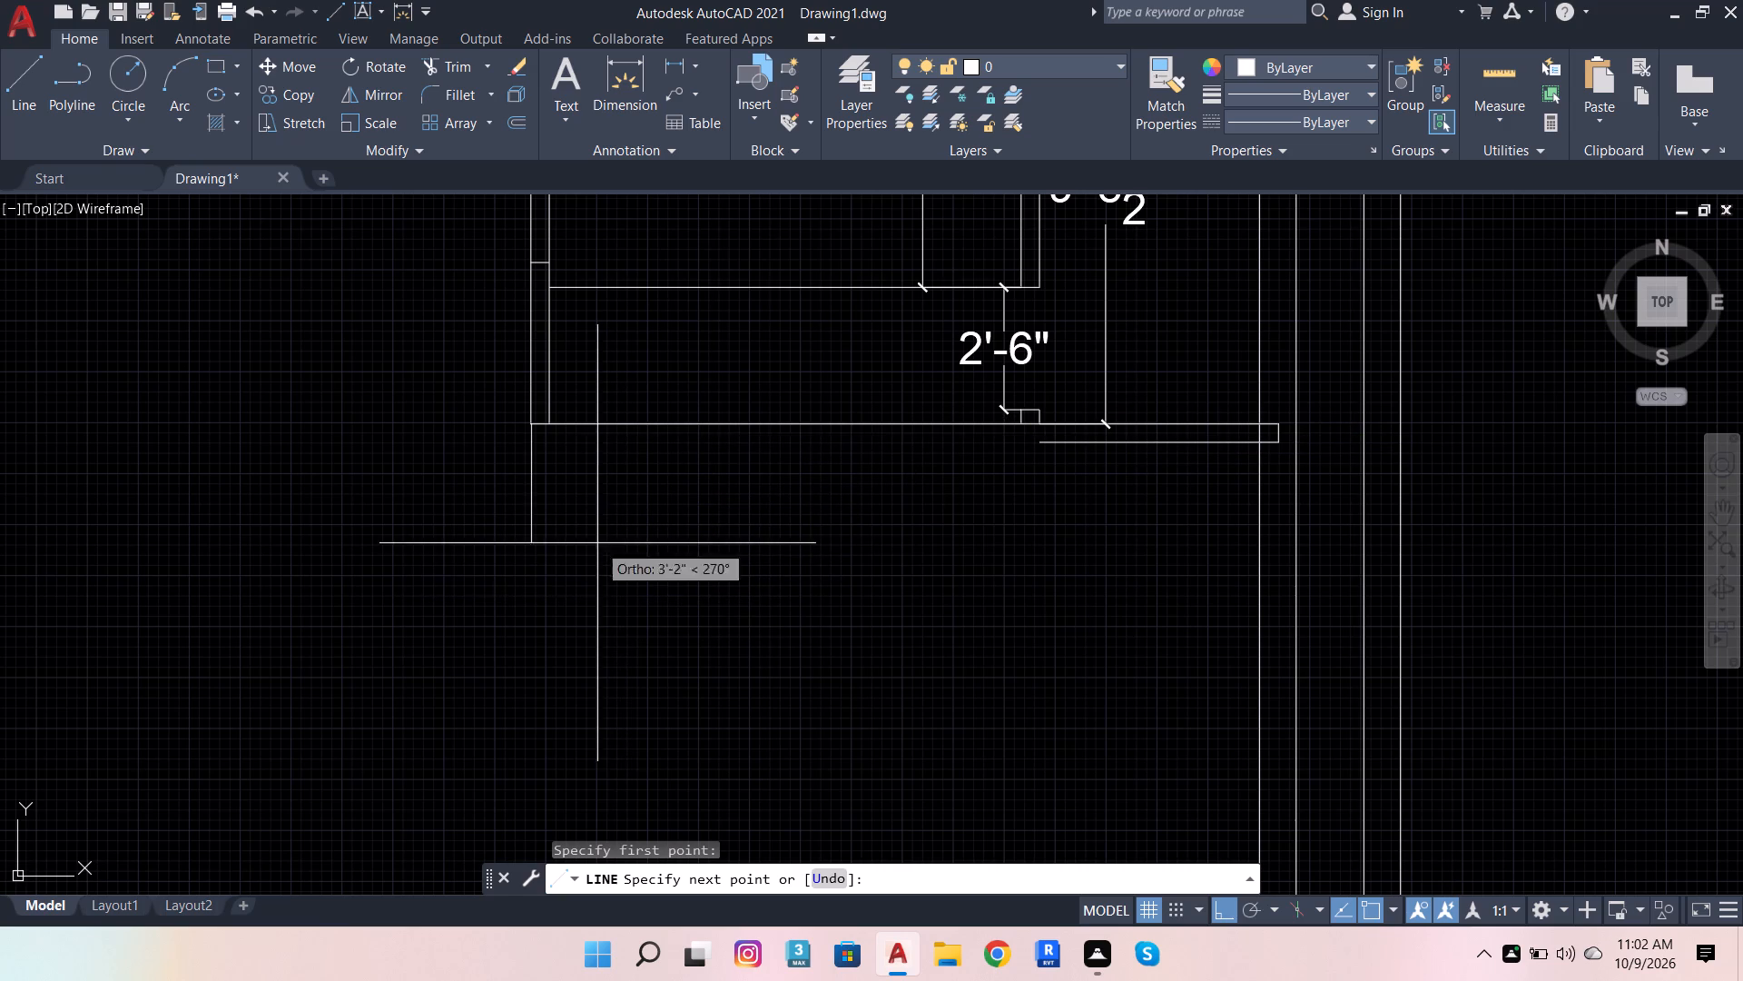
Dimension the short vertical edge of the small jog below the 2'6" opening, beside the partition stub.
click(597, 88)
scroll(998, 433, up, 2)
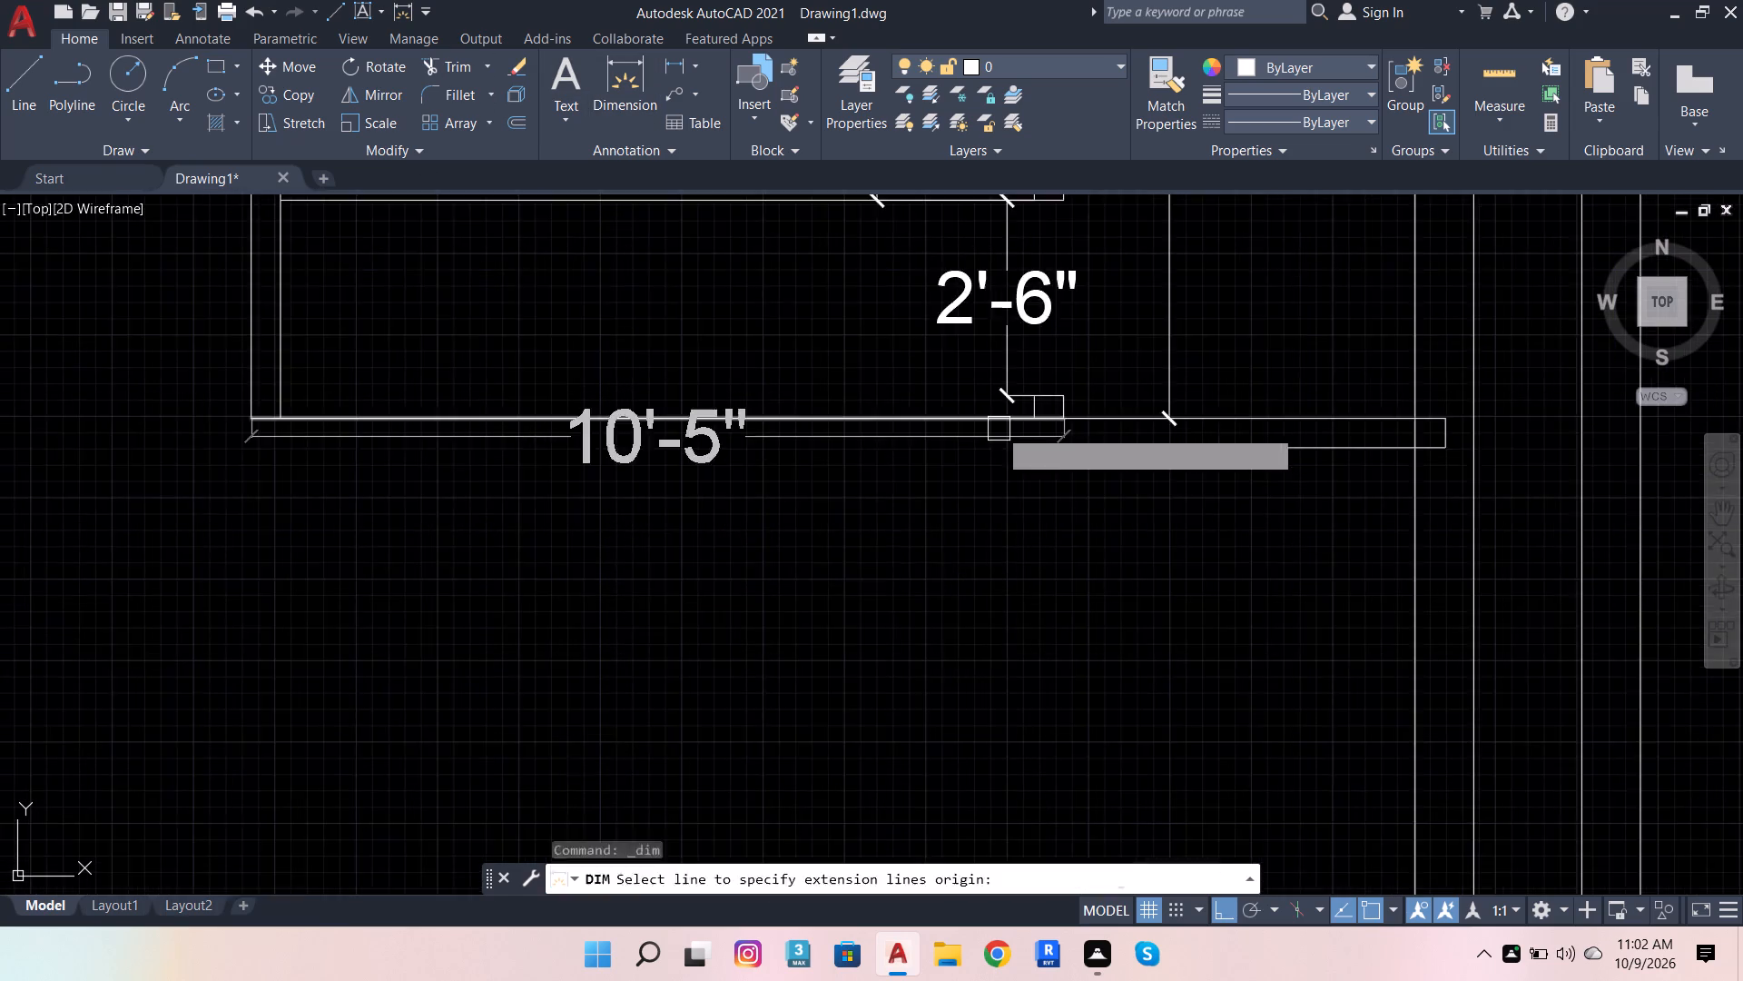
scroll(999, 429, up, 1)
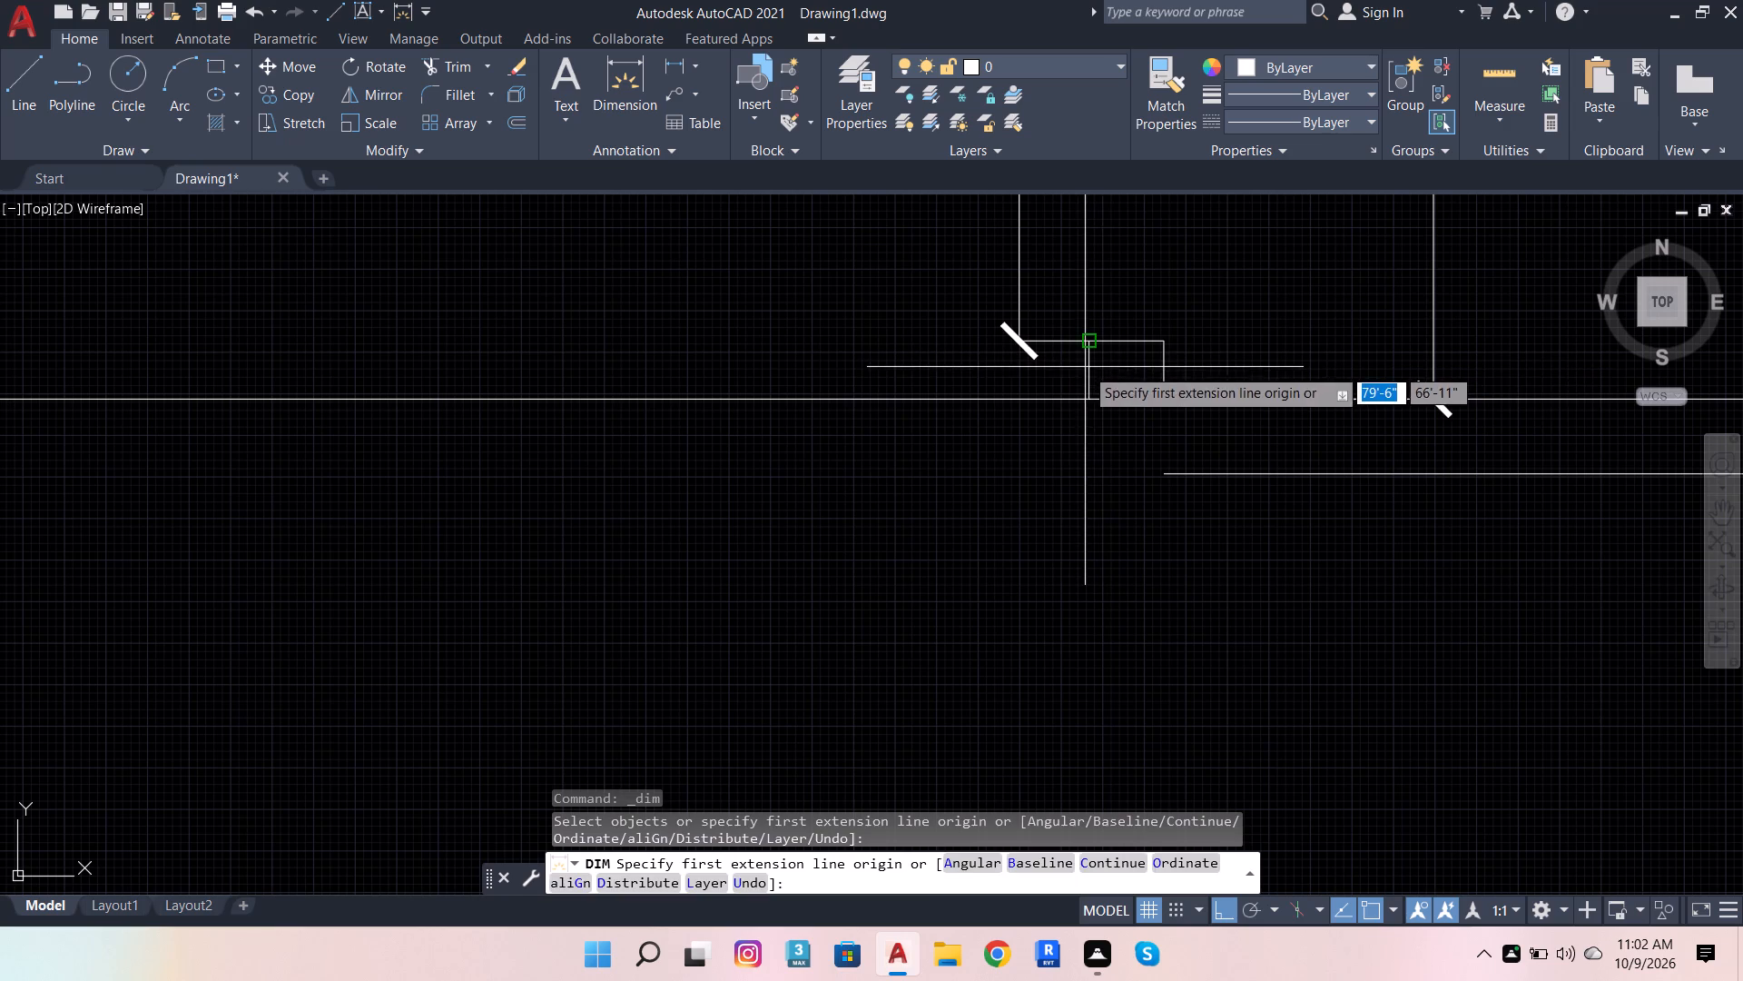
click(1099, 379)
scroll(934, 579, down, 3)
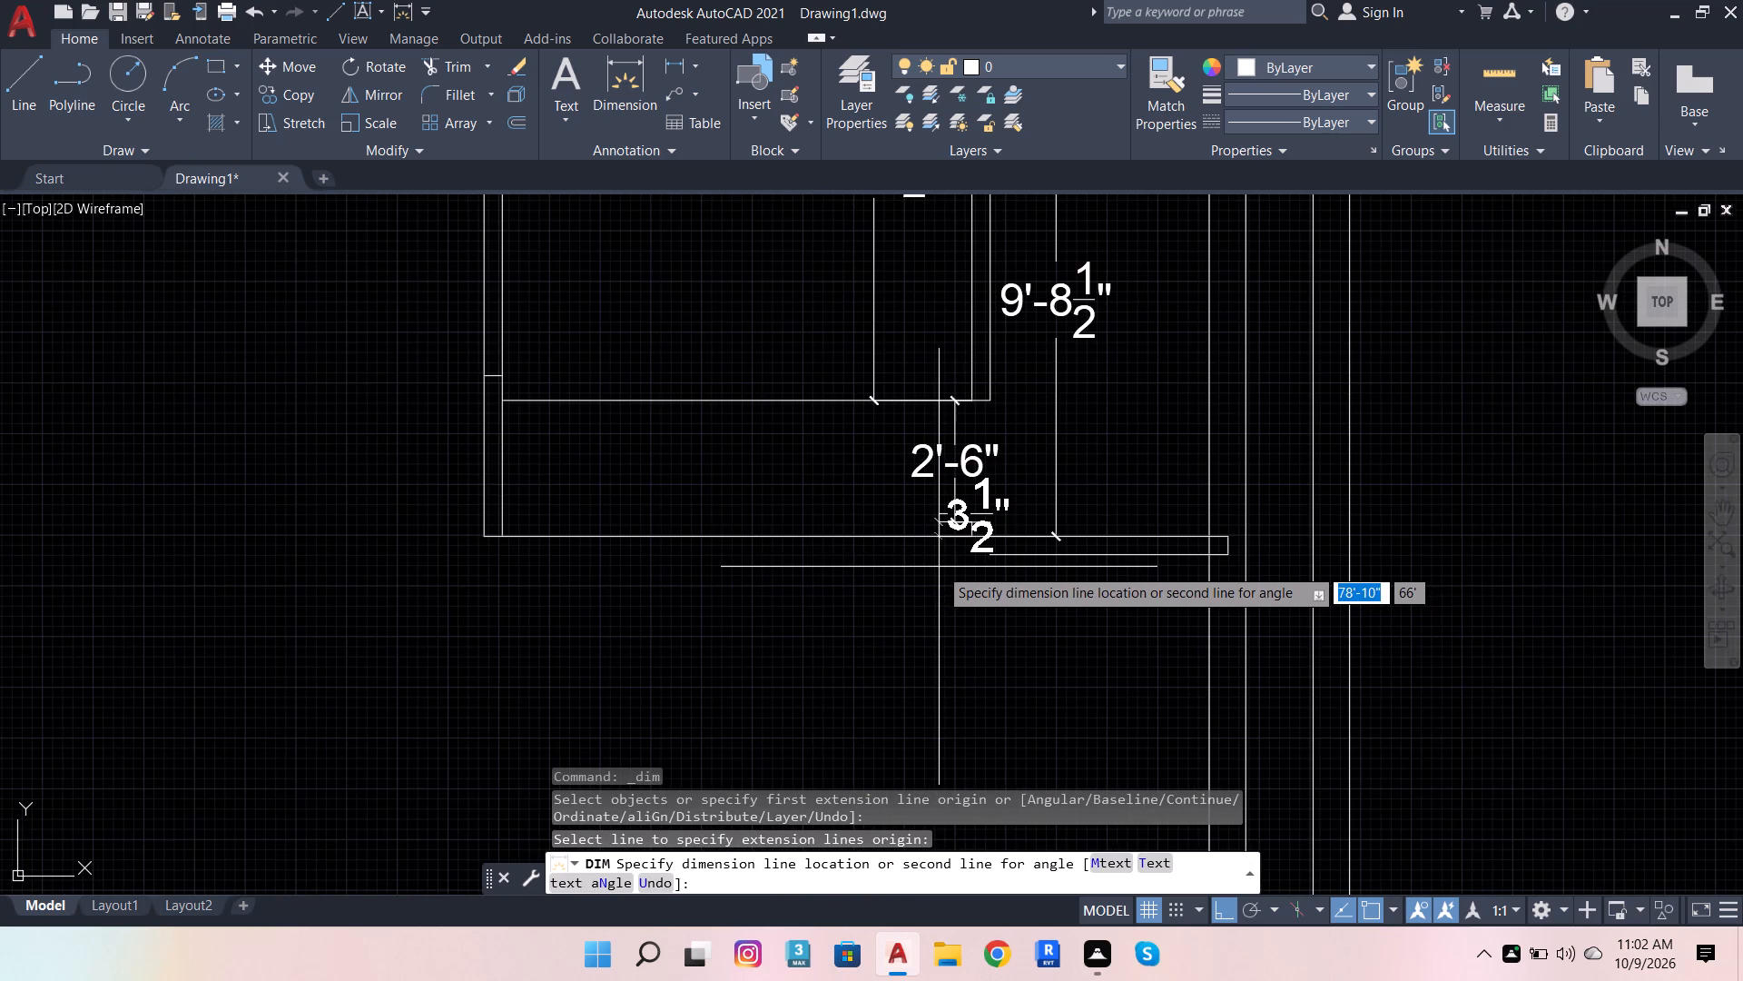
scroll(937, 568, up, 2)
click(937, 570)
scroll(1021, 612, down, 3)
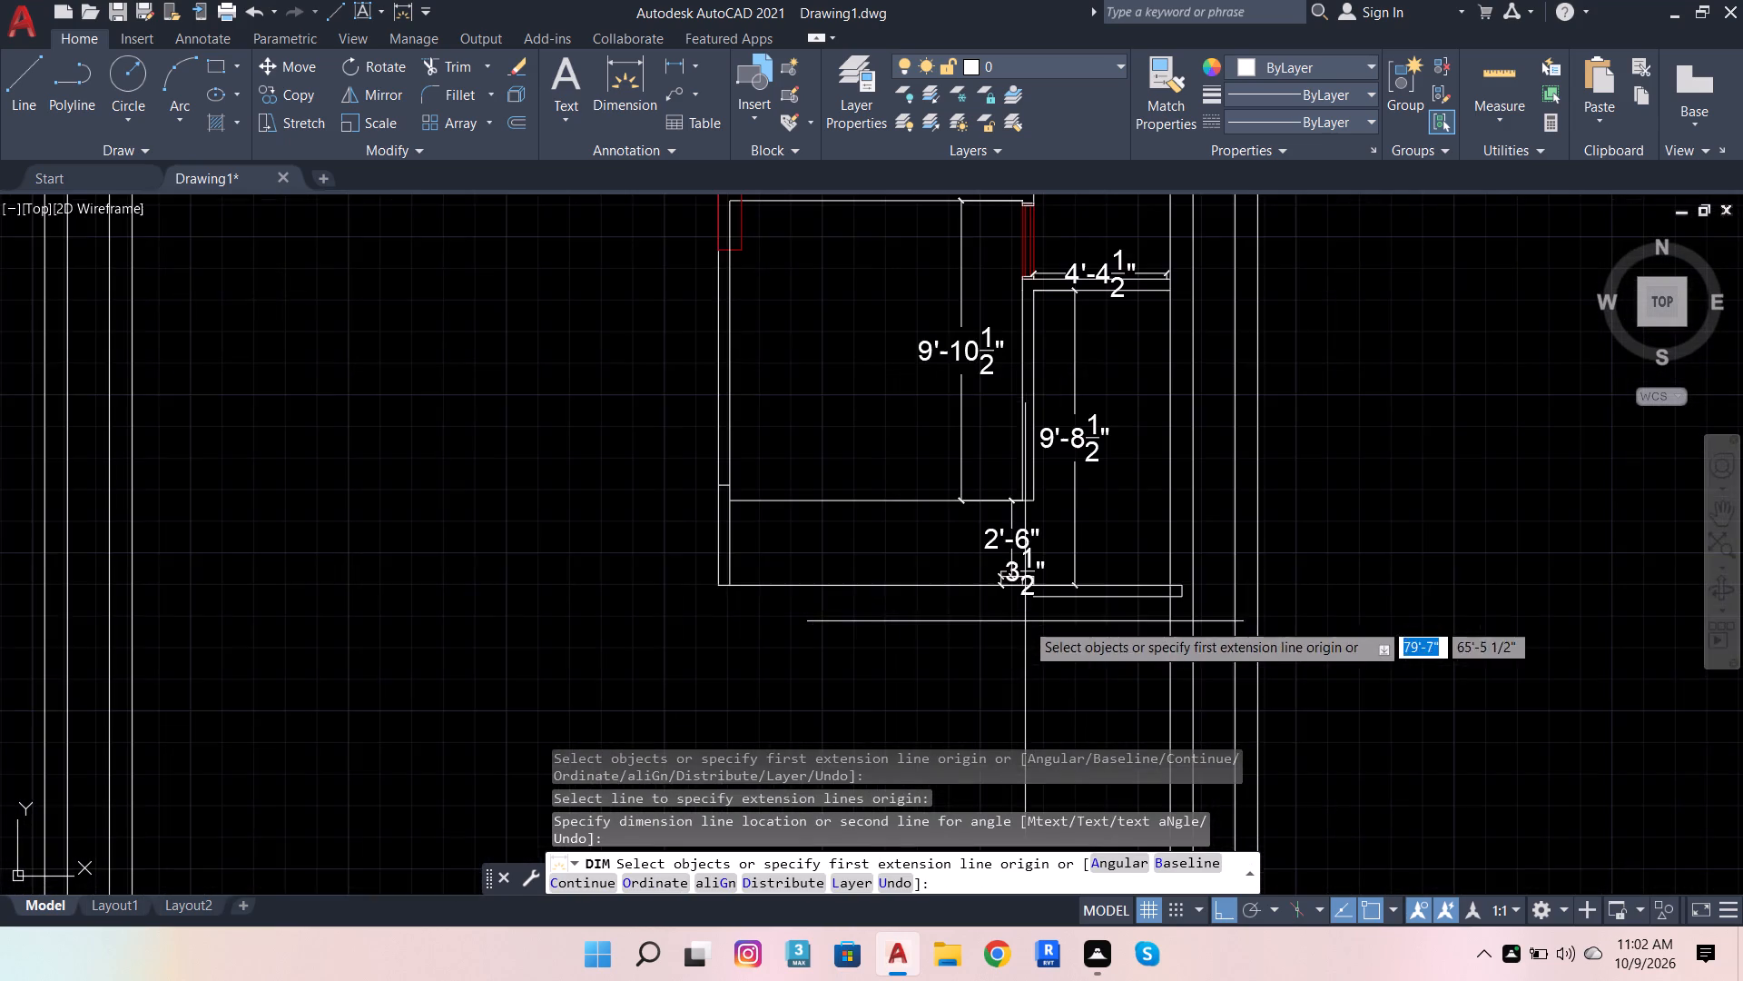
key(space)
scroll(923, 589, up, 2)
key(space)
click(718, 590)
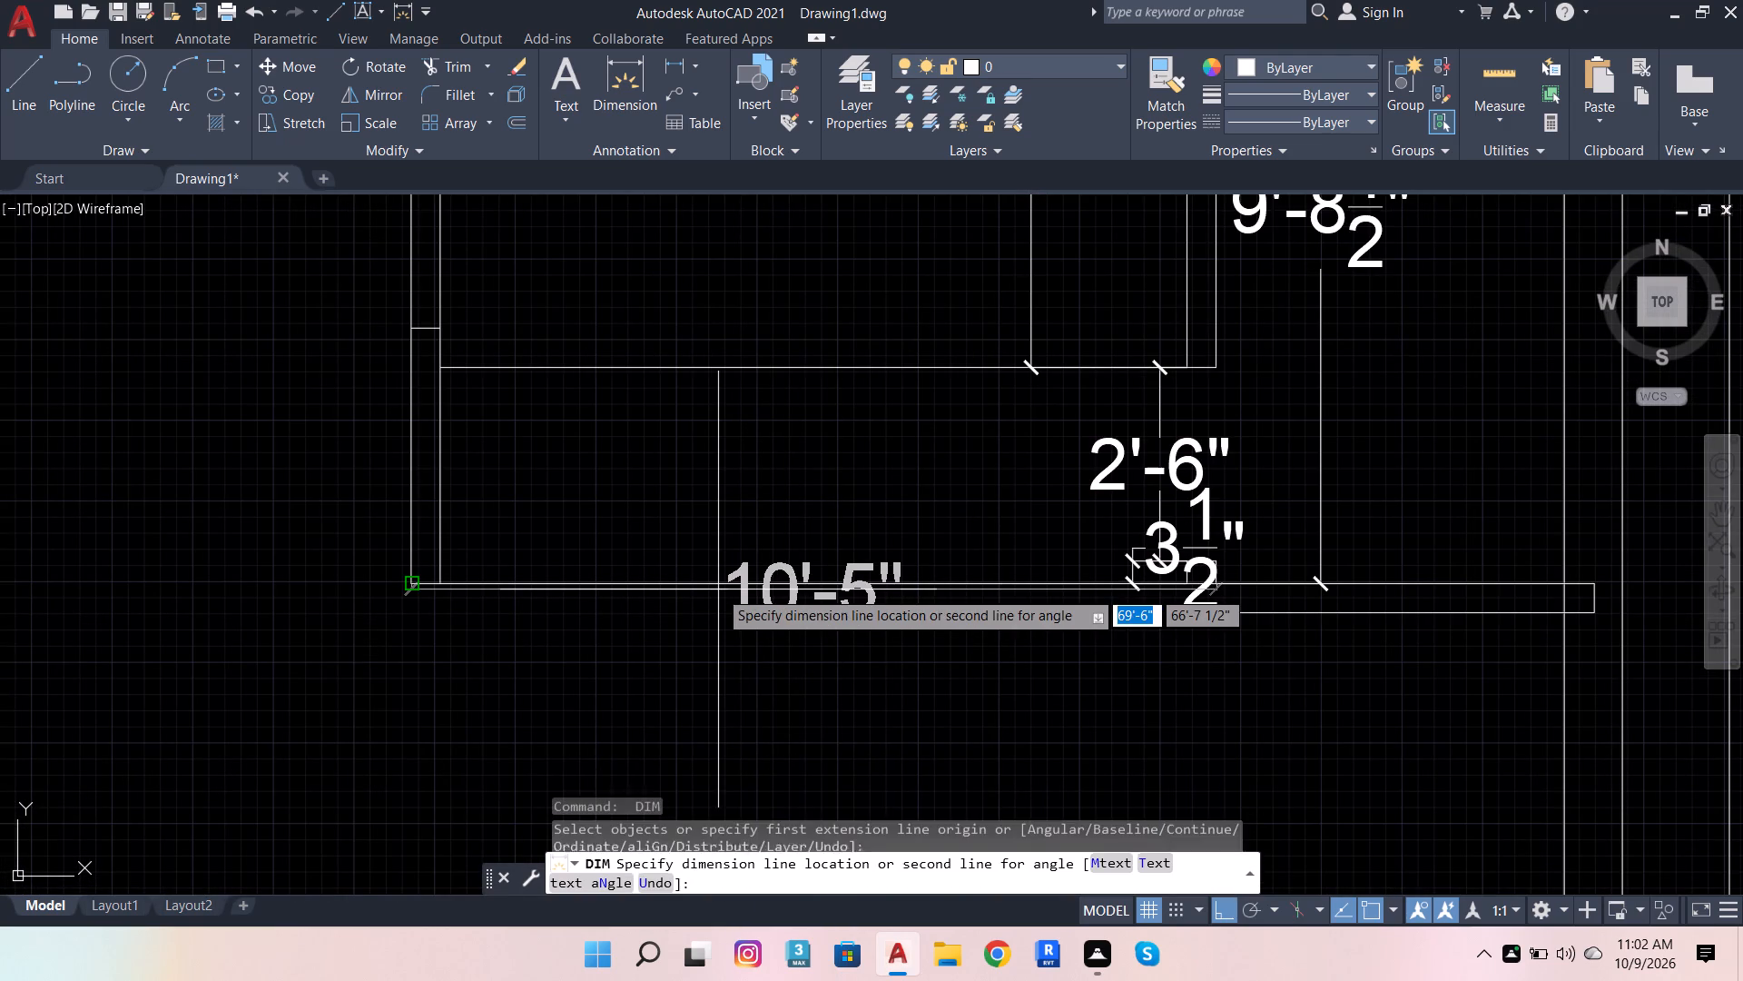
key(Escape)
Offset the bottom horizontal line 3.6" upward and trim the copy so only the short piece across the west partition remains.
click(712, 583)
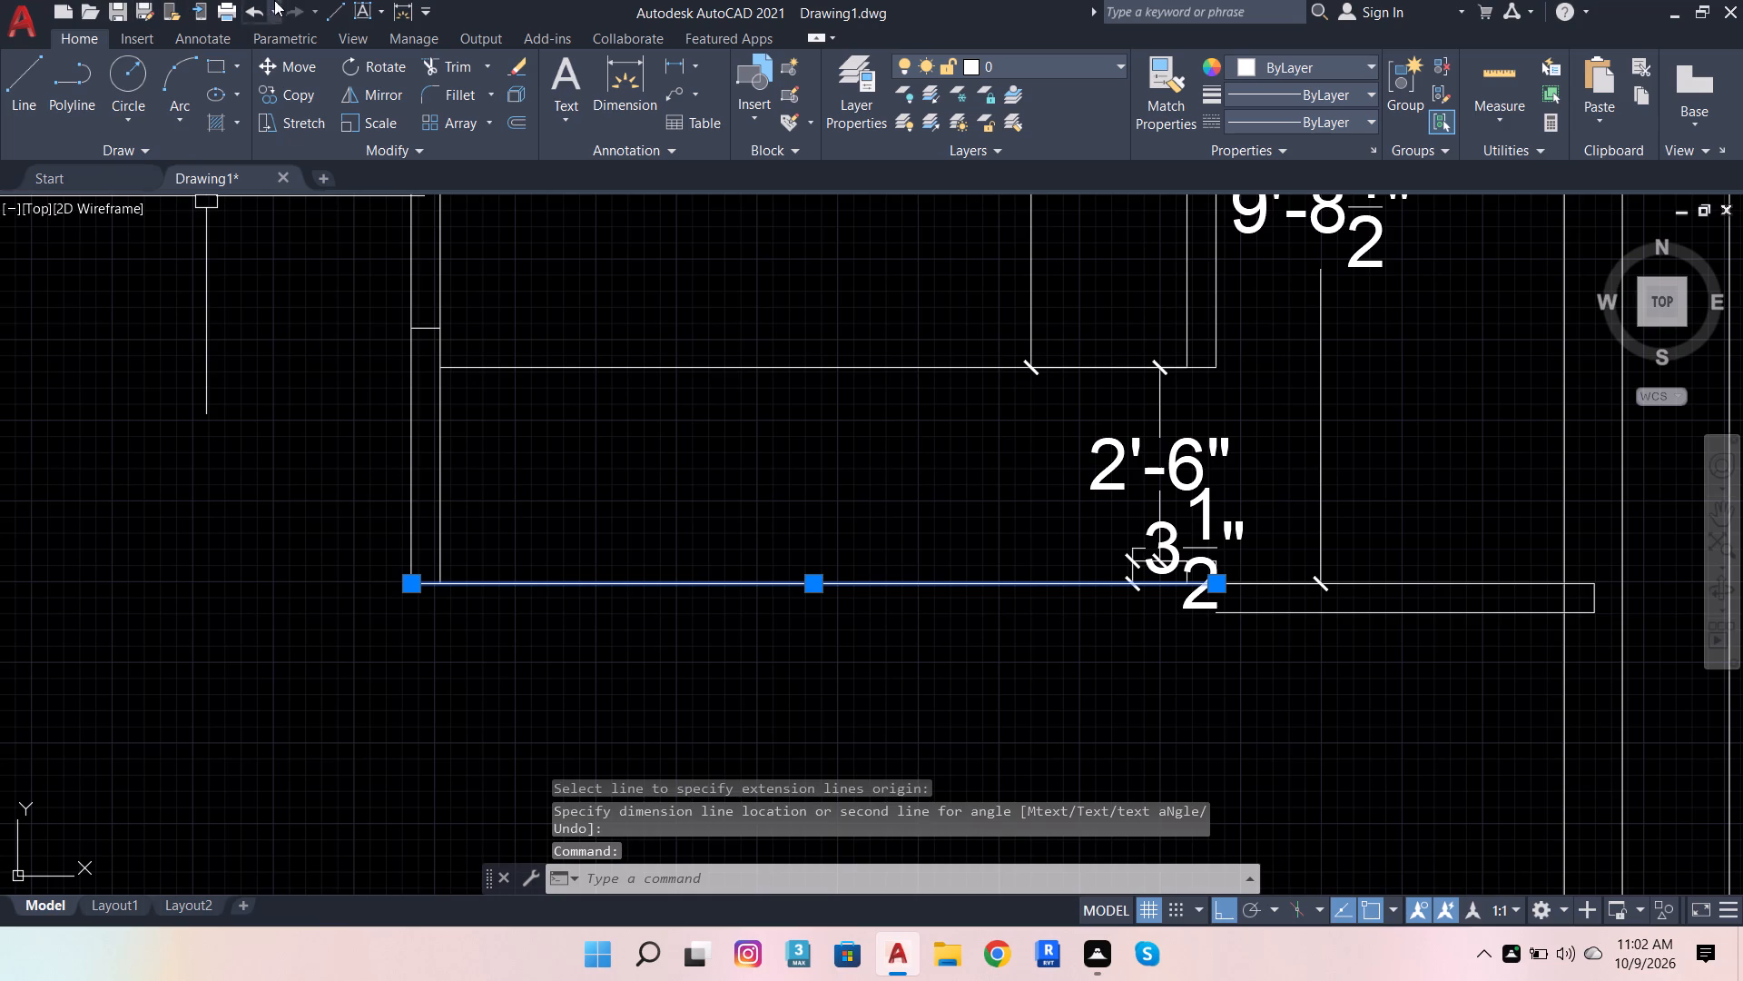
click(515, 124)
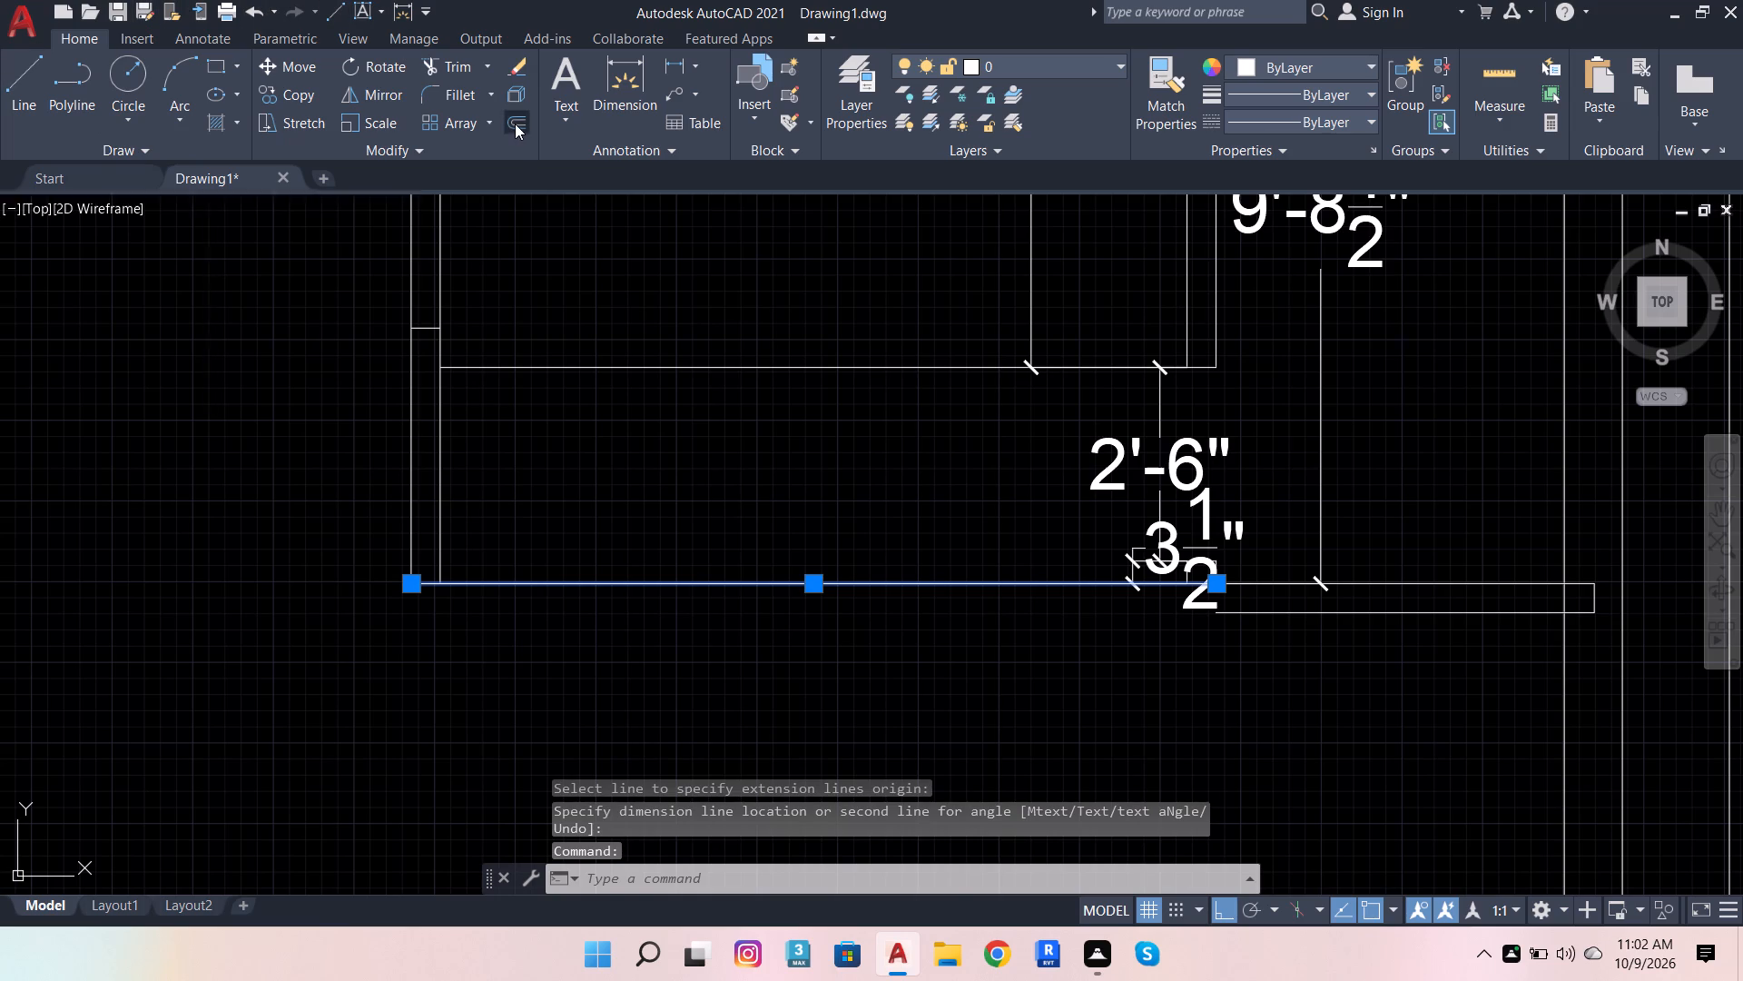
click(401, 586)
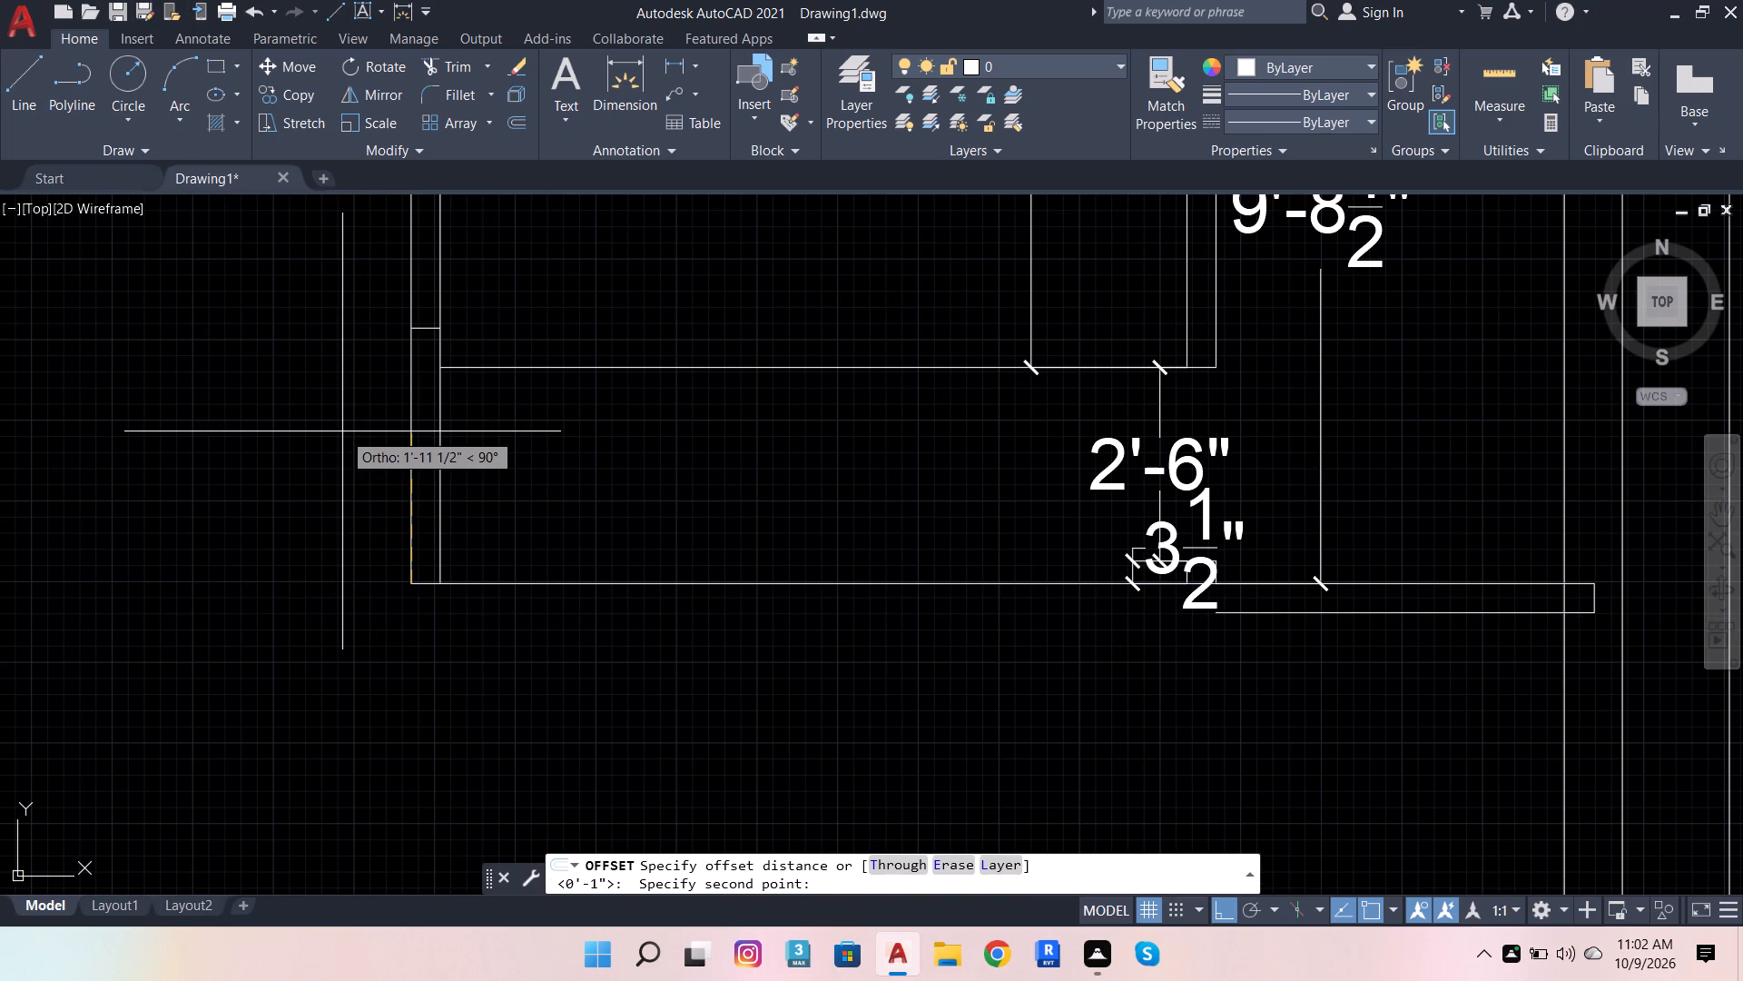
text(3')
key(BackSpace)
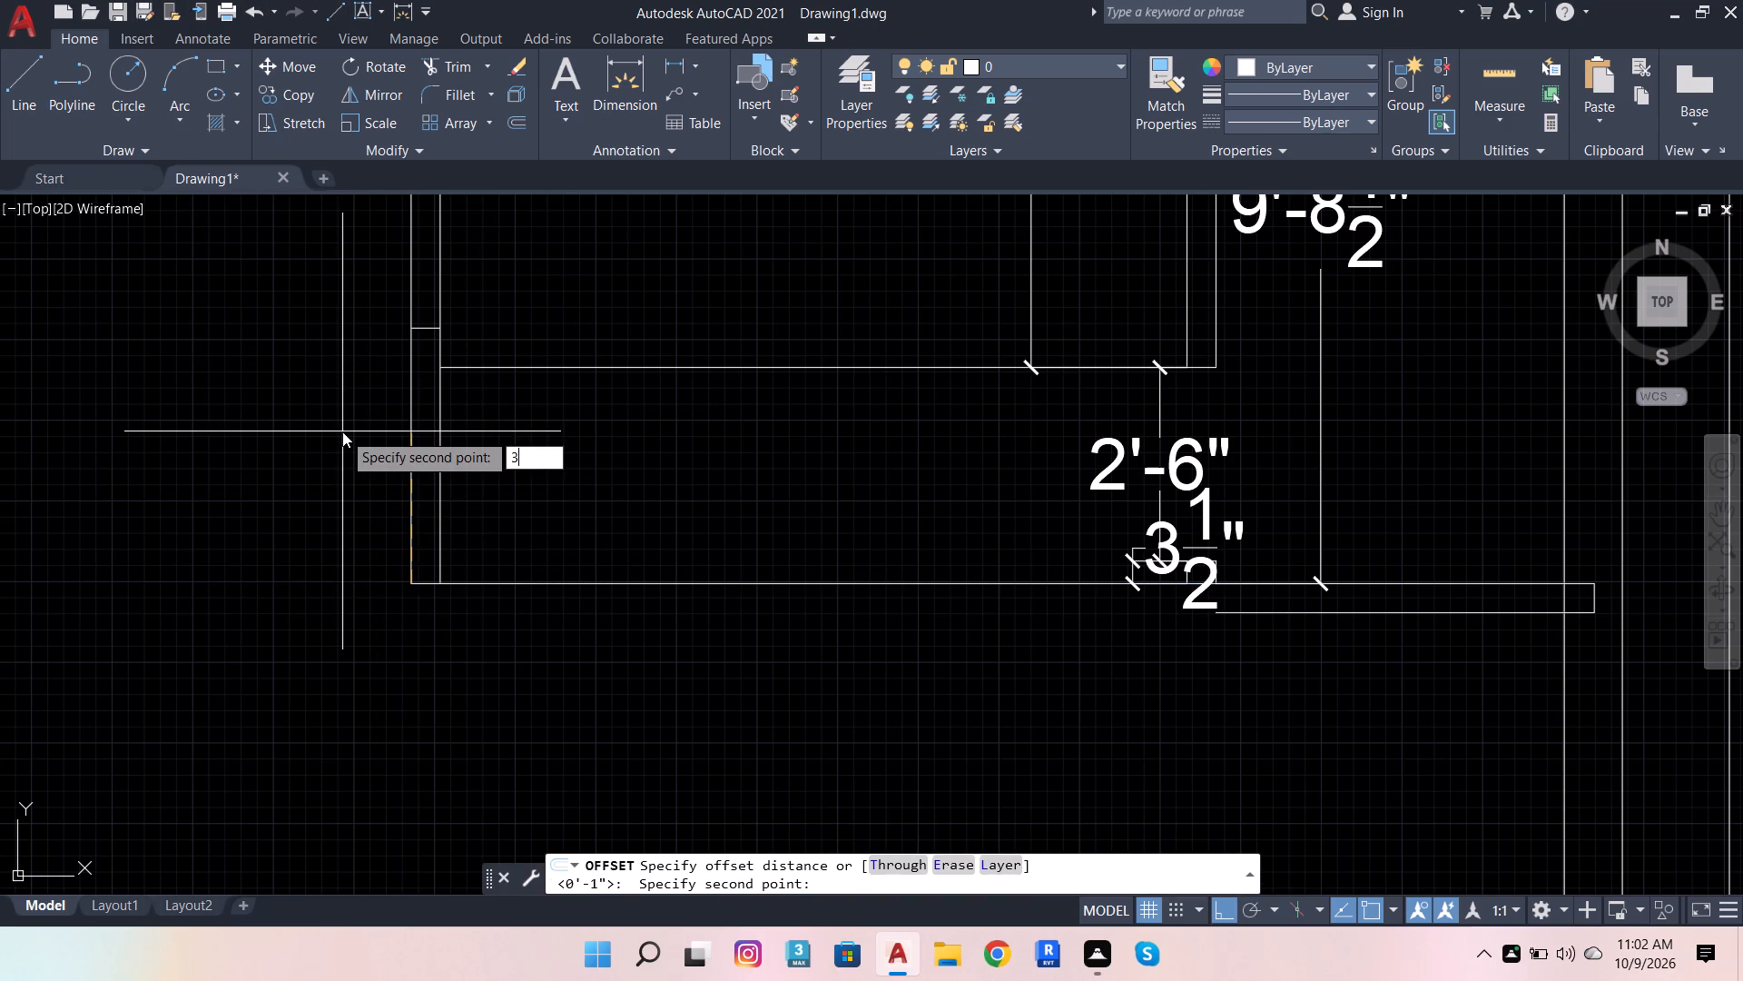
text(.6)
key(Return)
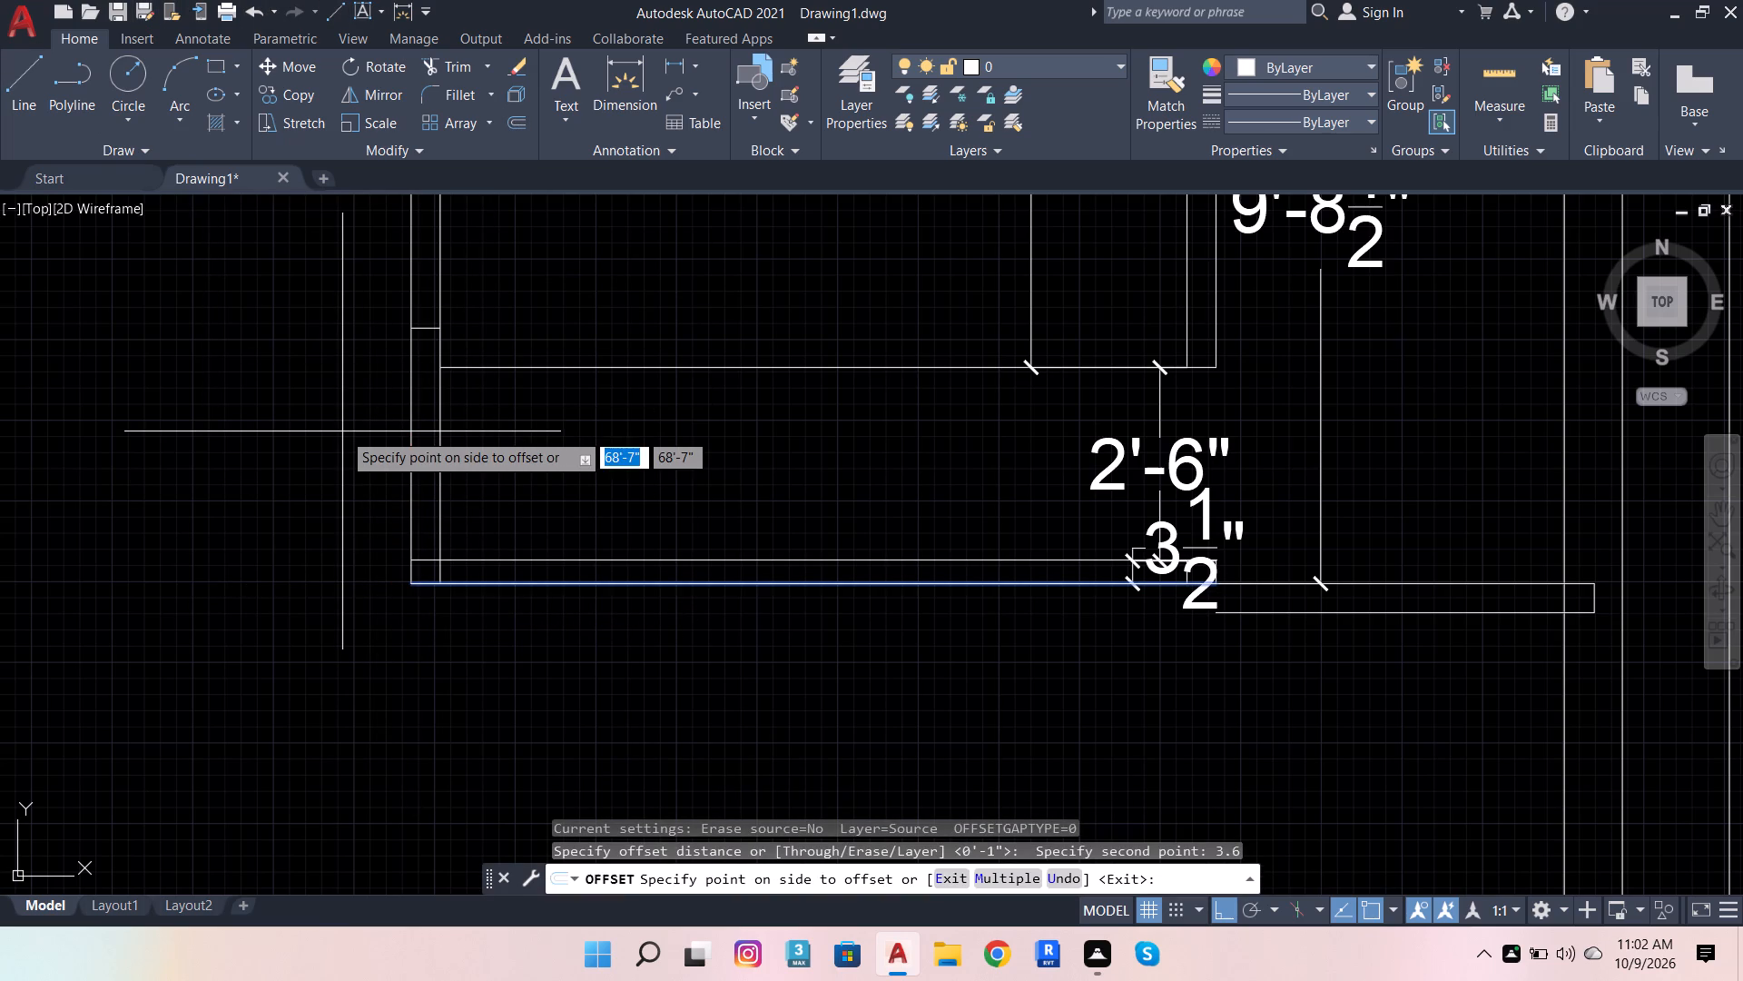
click(342, 431)
key(space)
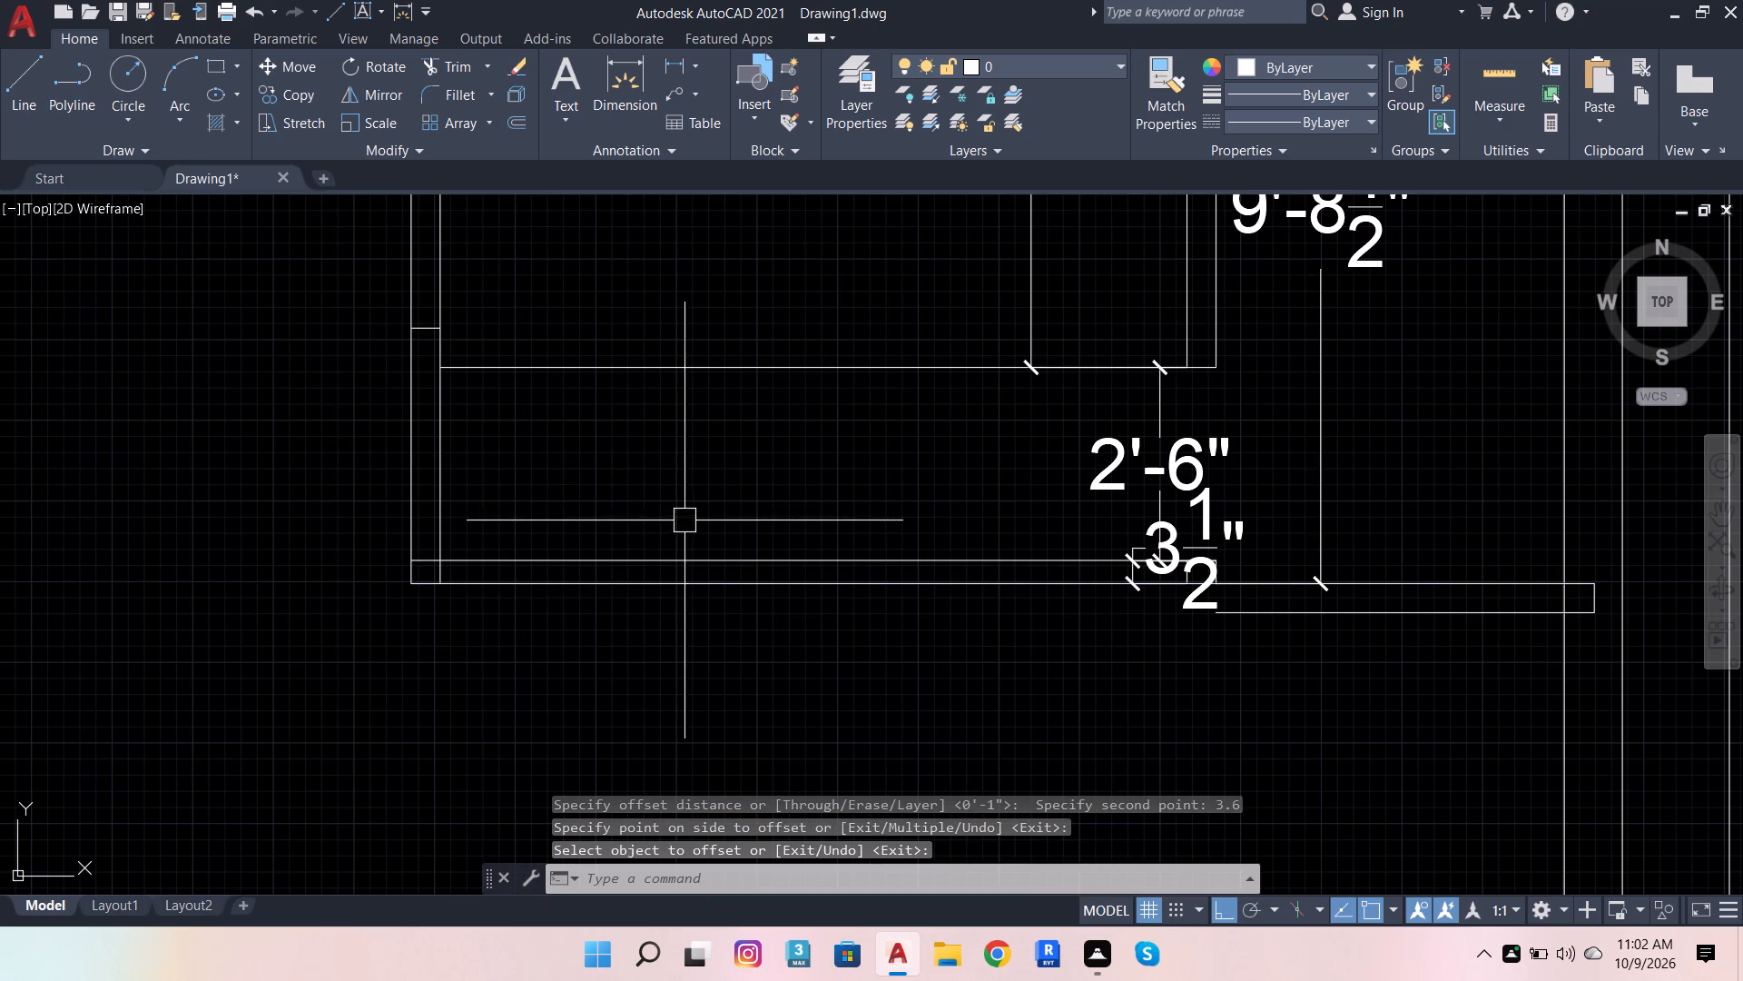
key(Escape)
key(Escape)
key(Escape)
key(Escape)
key(Escape)
key(Escape)
key(Escape)
key(Escape)
key(Escape)
key(Escape)
key(Escape)
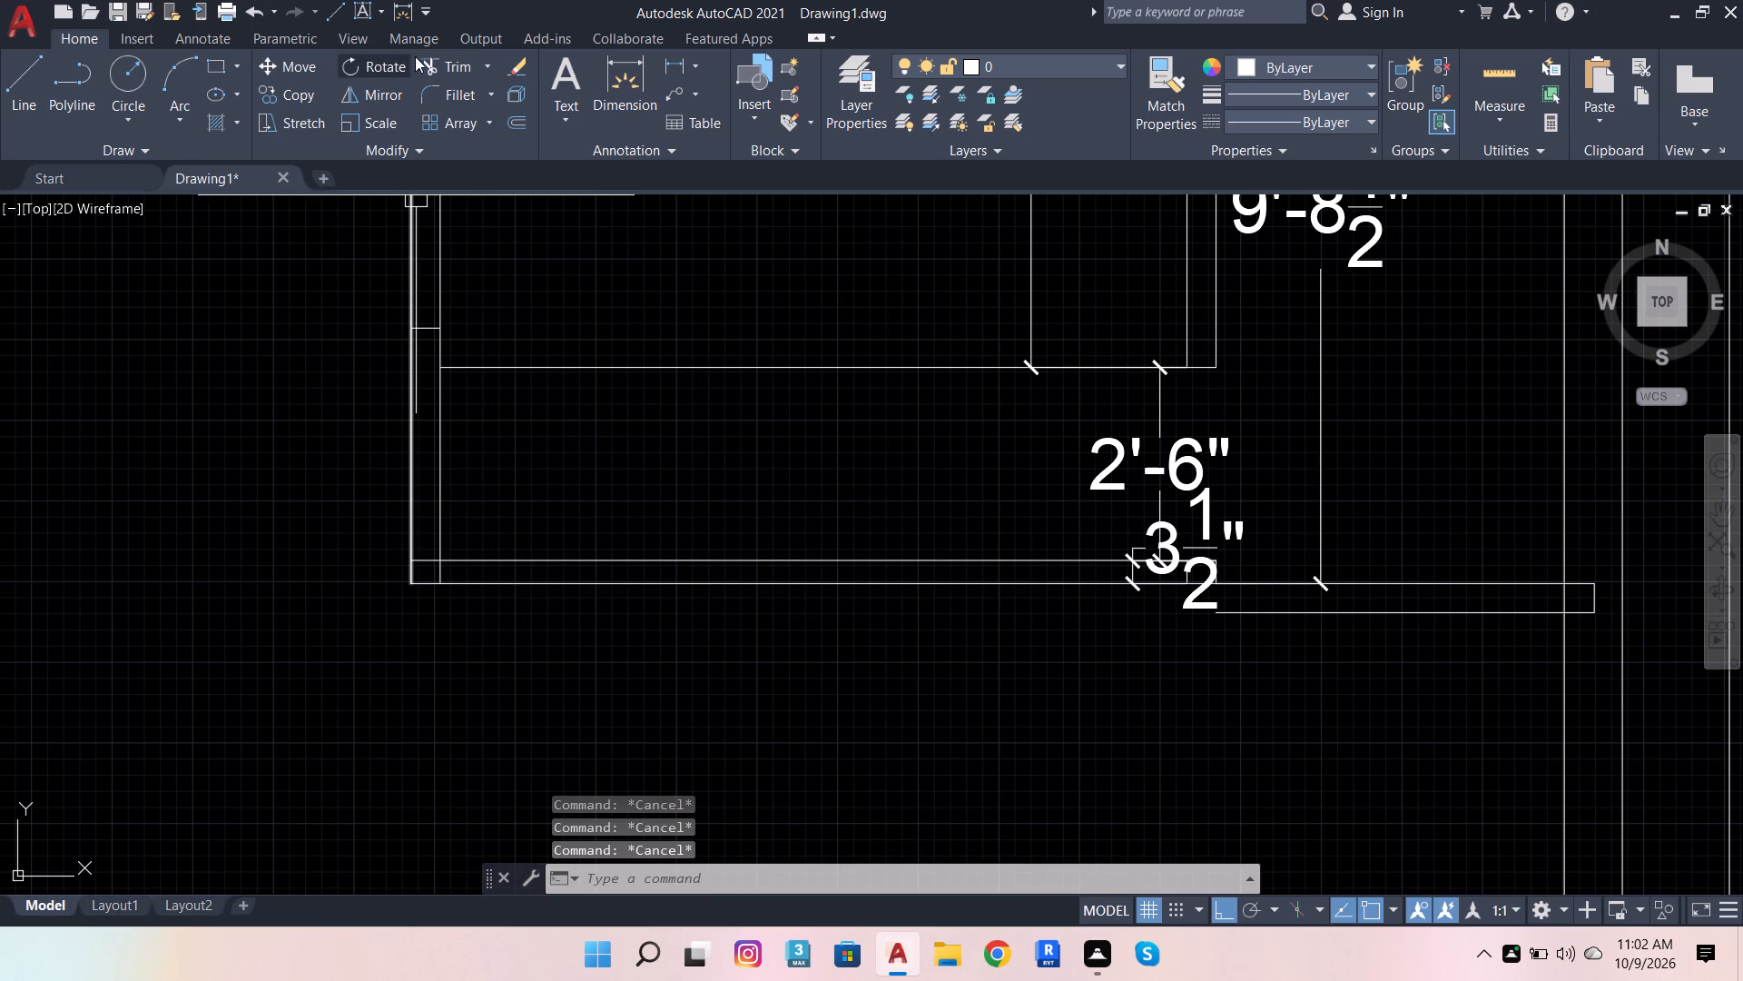
click(454, 62)
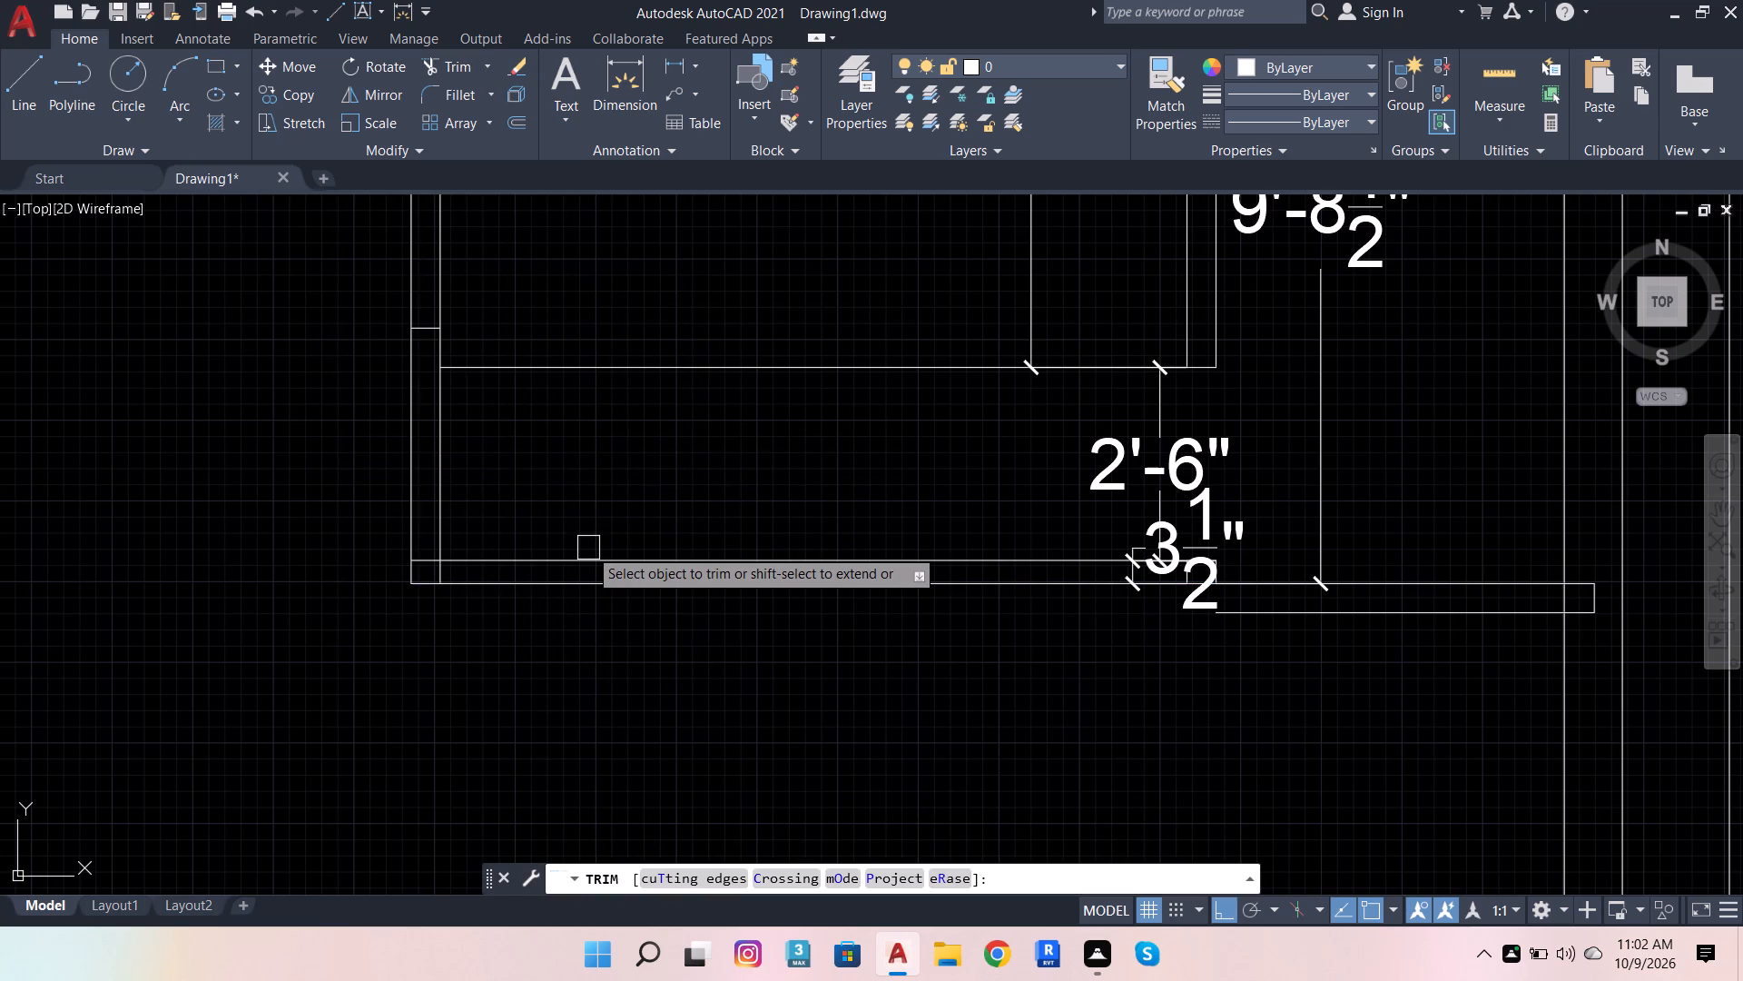
click(588, 549)
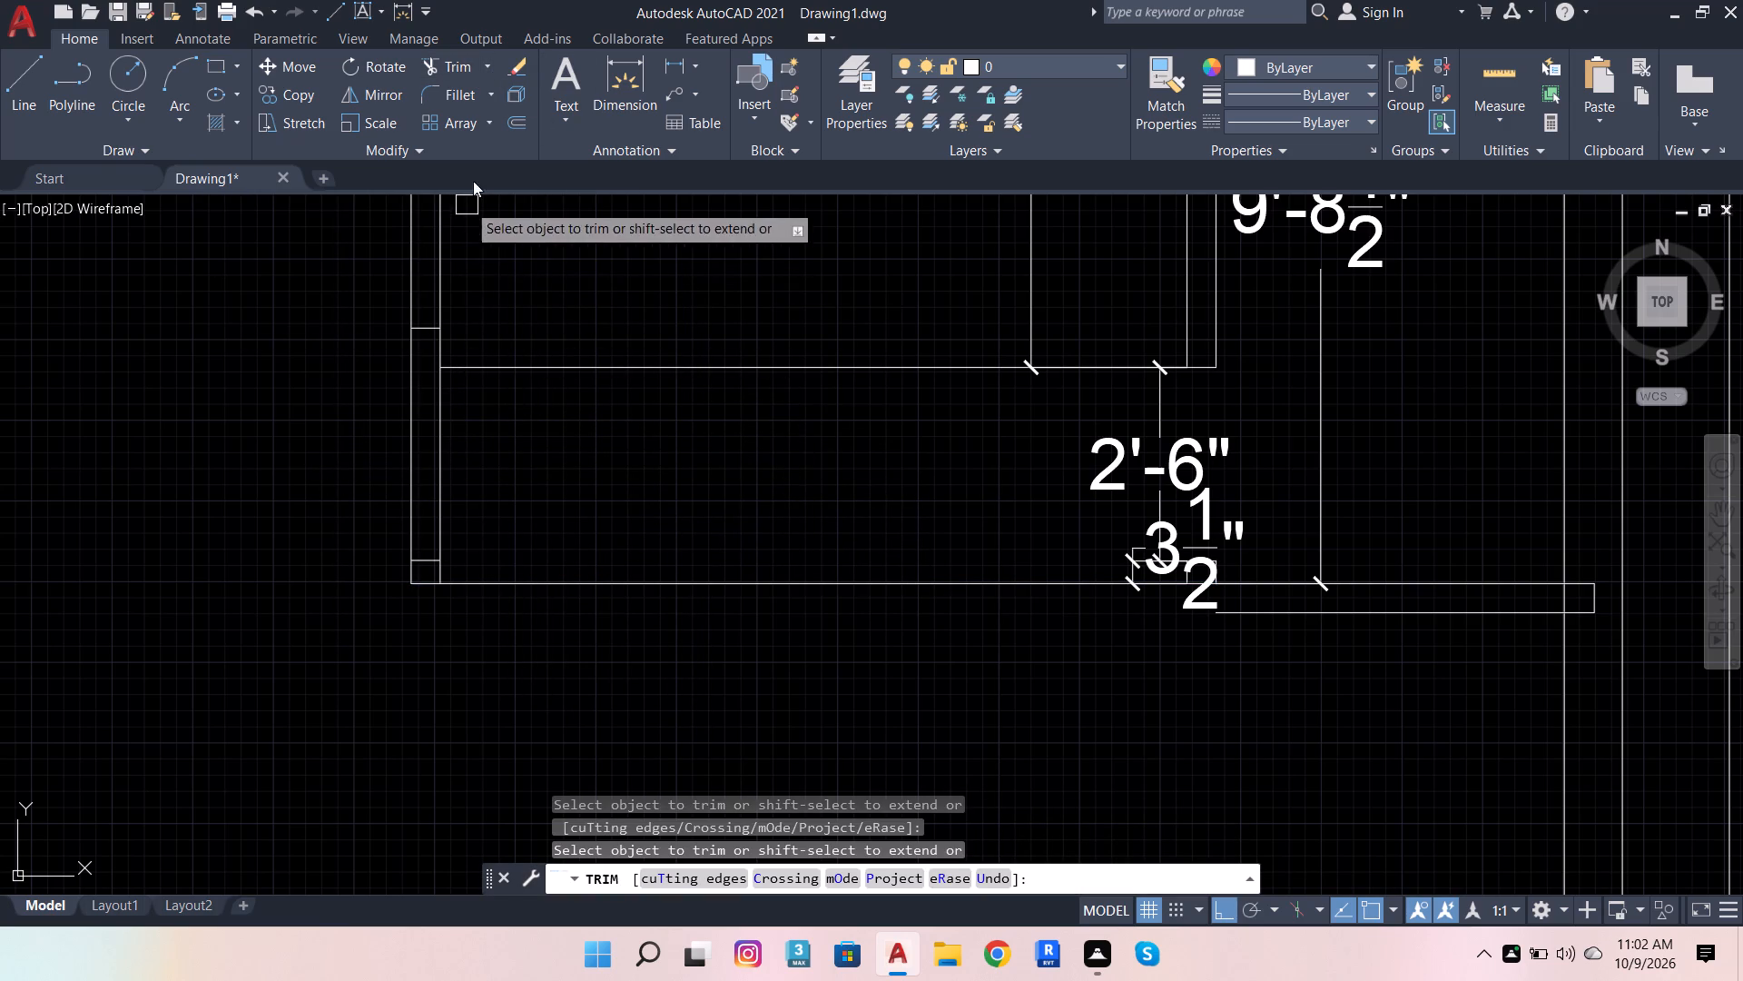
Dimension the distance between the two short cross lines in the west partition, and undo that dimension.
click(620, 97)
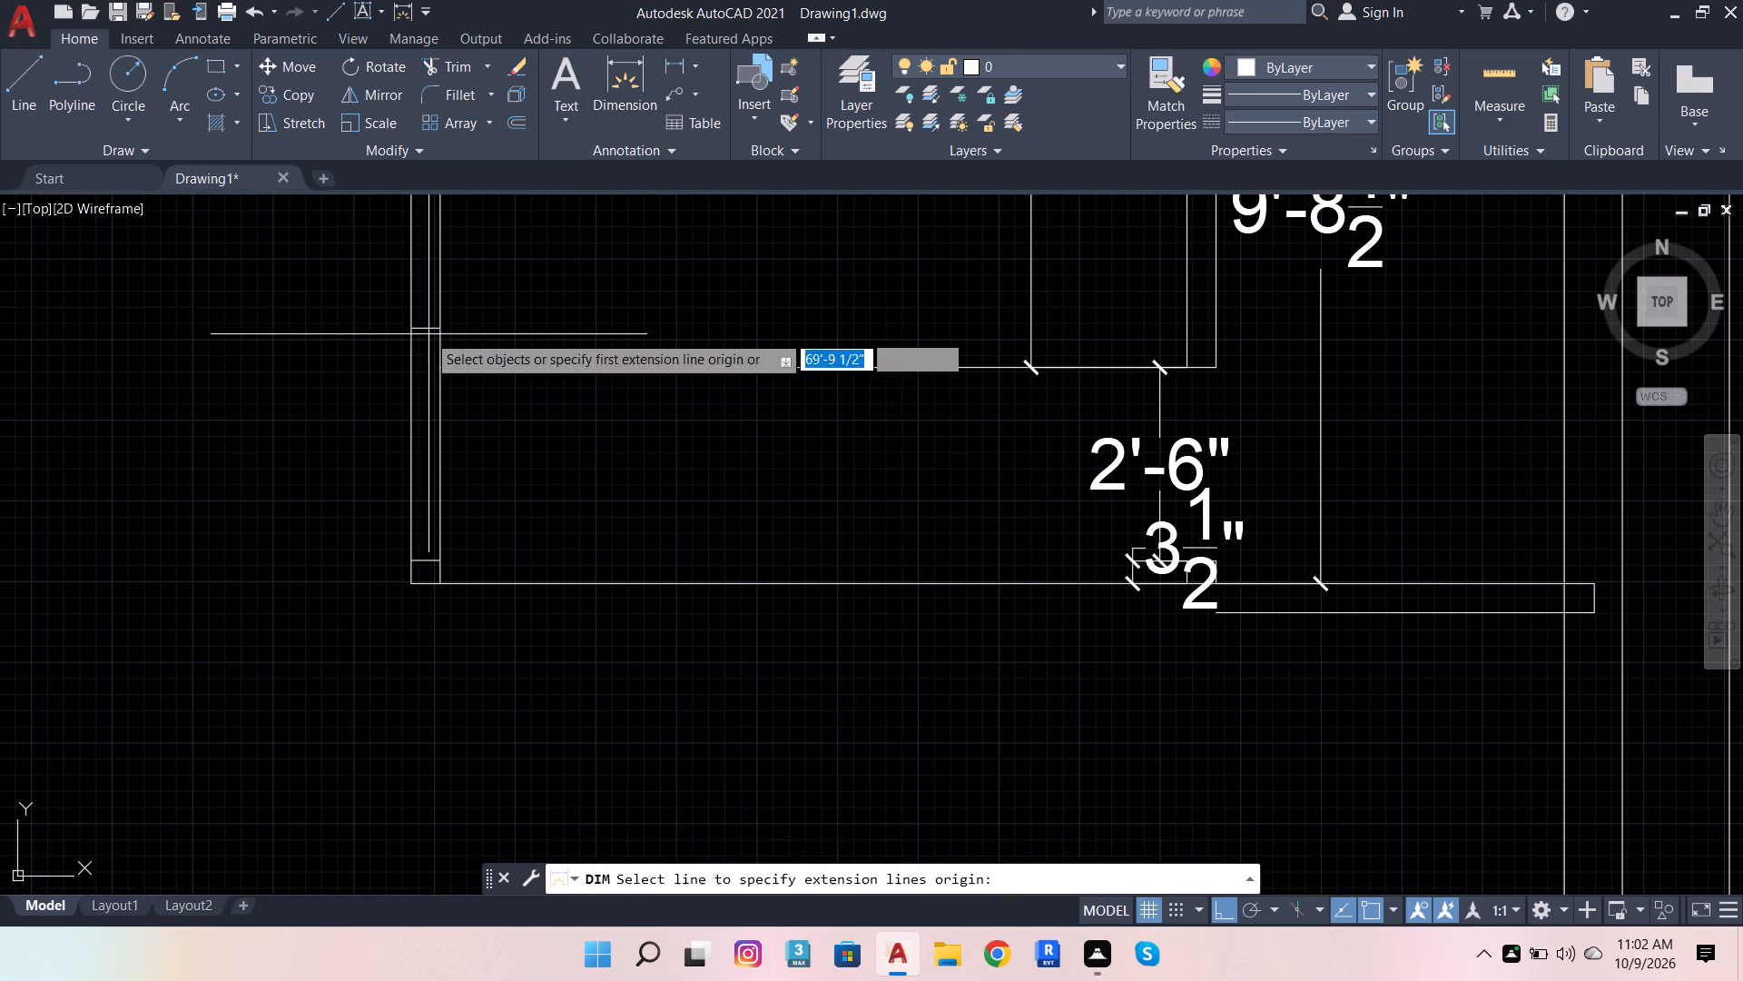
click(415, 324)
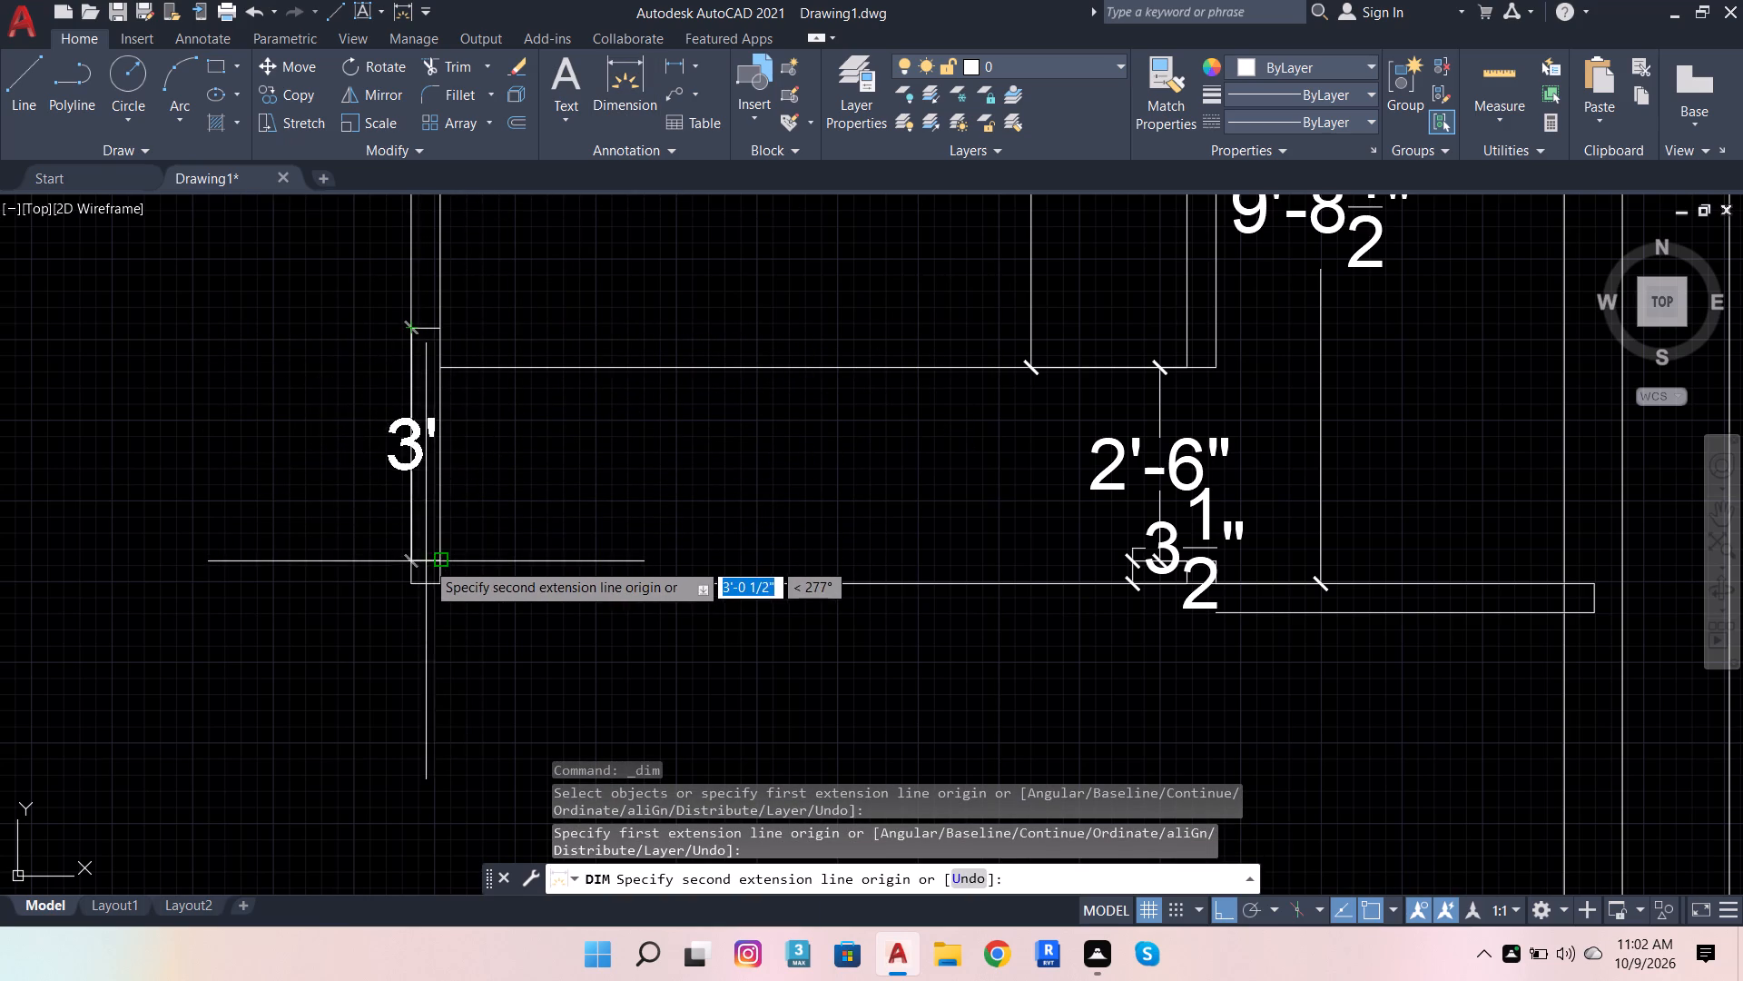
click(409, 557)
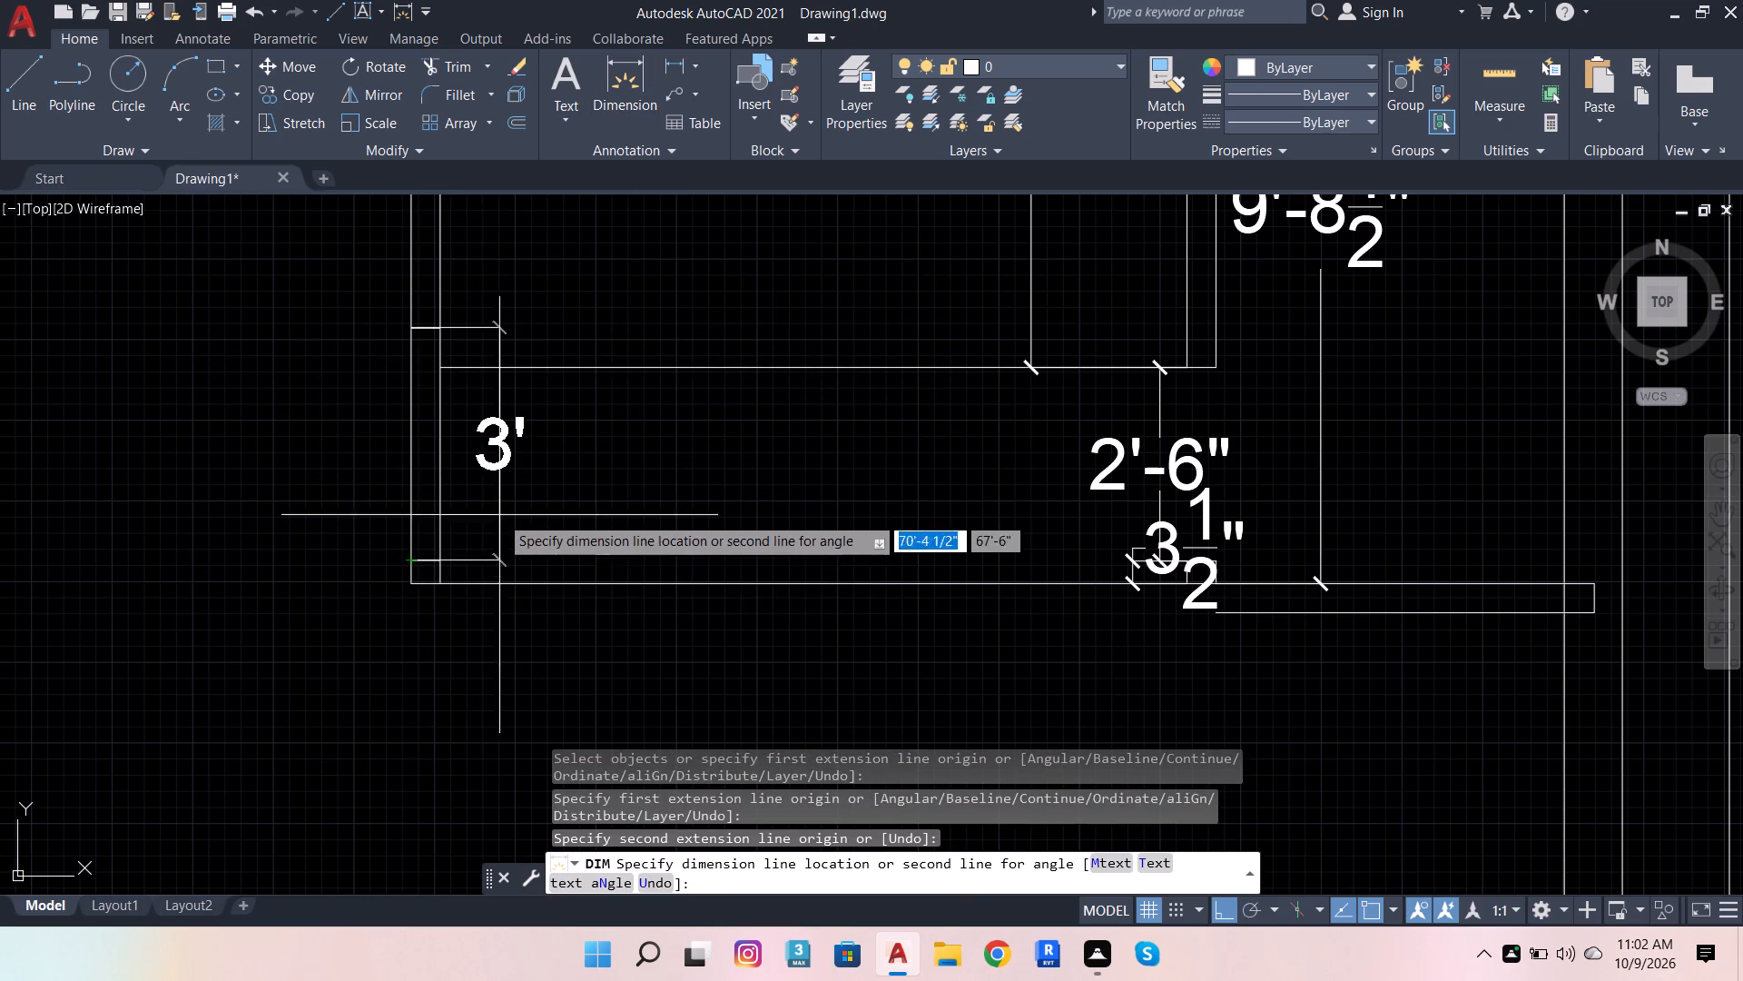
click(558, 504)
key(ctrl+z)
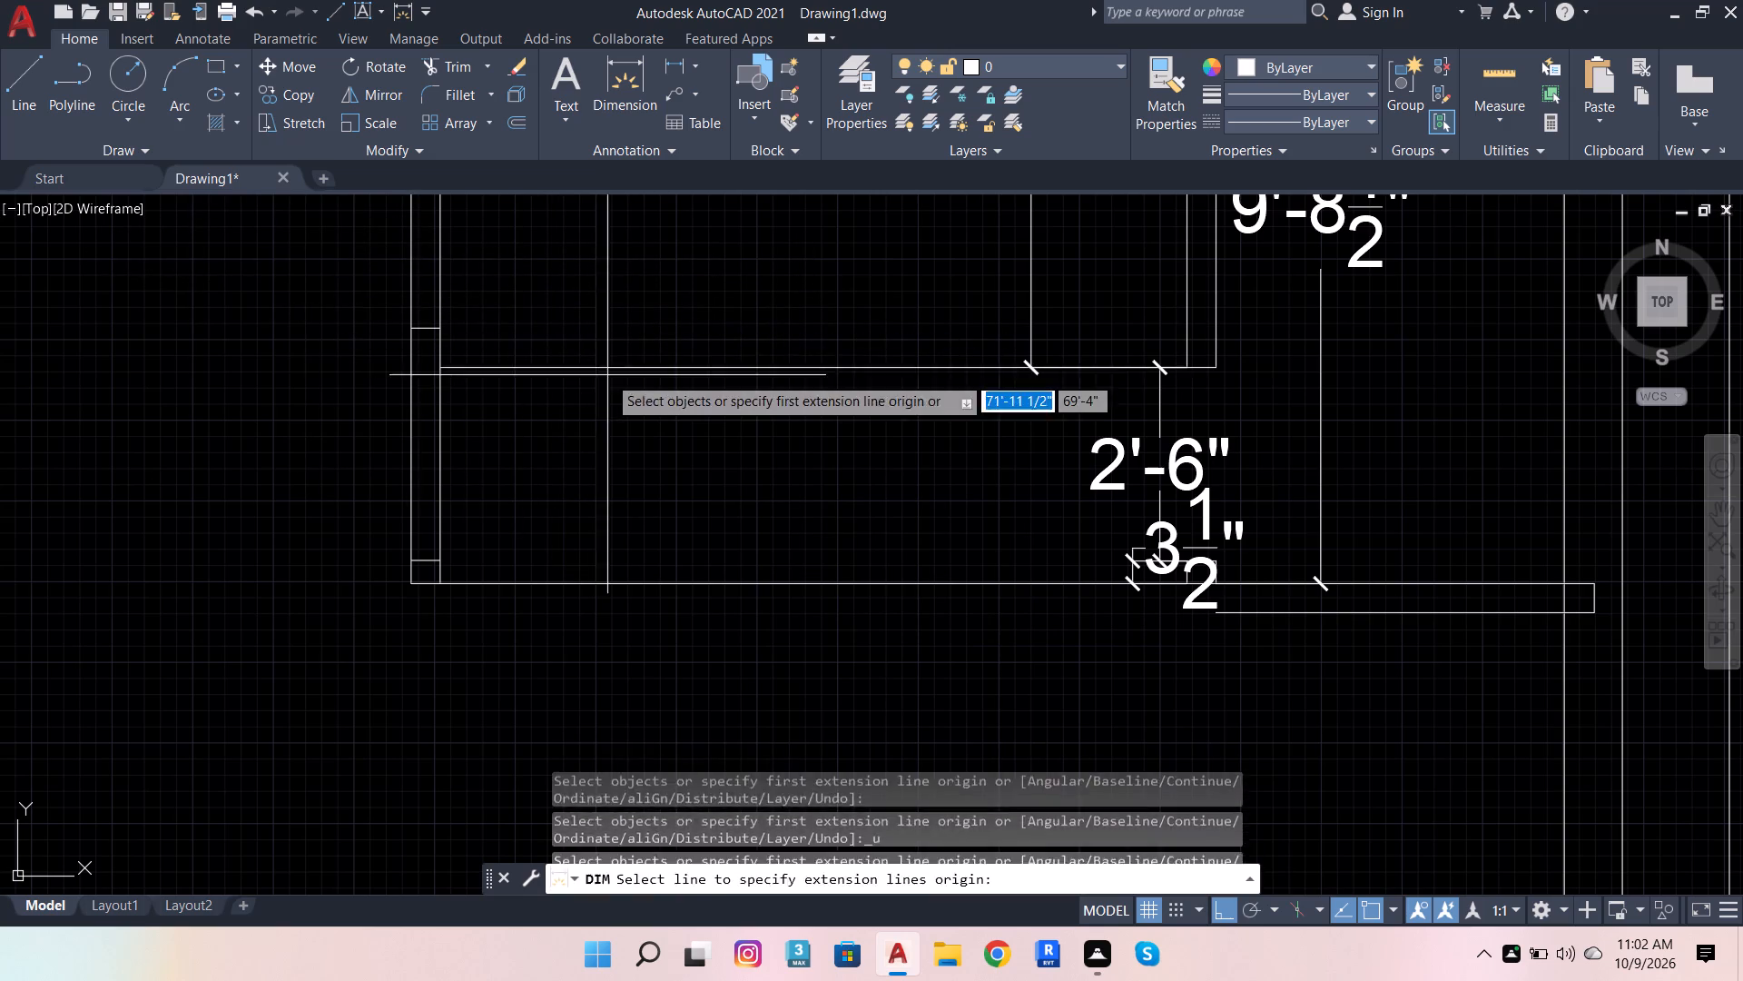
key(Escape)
Delete the horizontal line running from the west partition to the foot of the east partition, above the 2'6" opening.
click(635, 365)
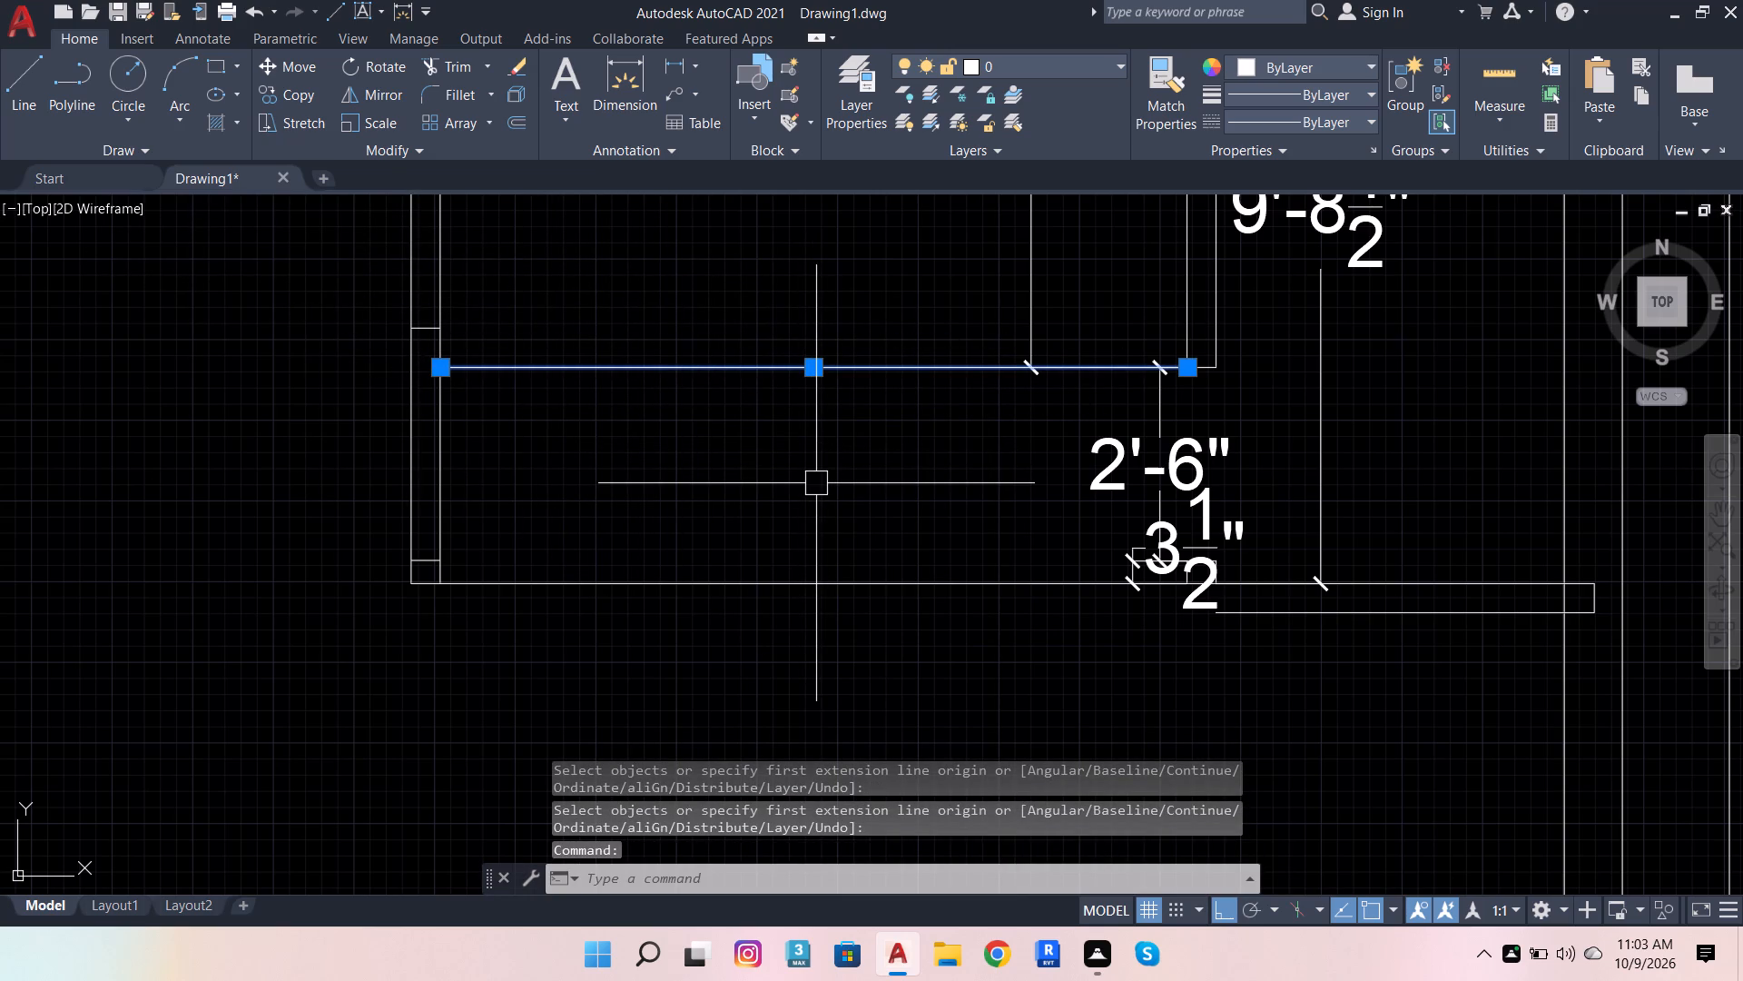
scroll(805, 479, down, 1)
key(Delete)
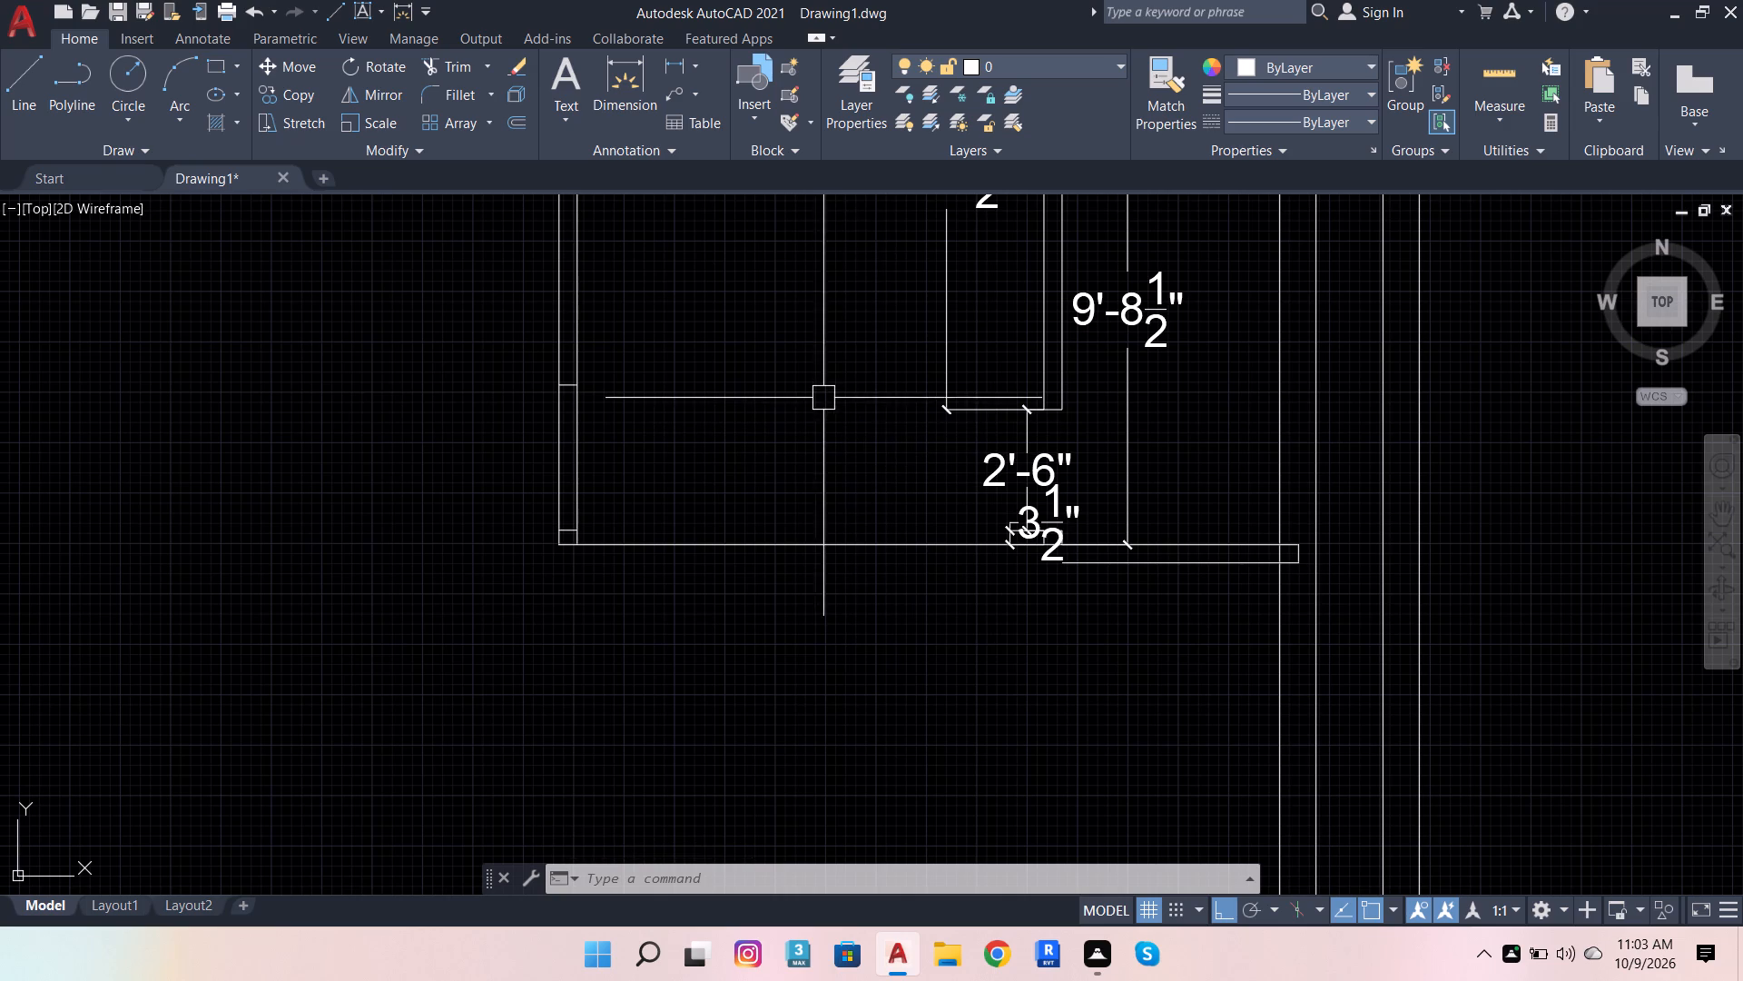
Trim both west partition lines between the two short cross lines to cut an opening.
click(459, 59)
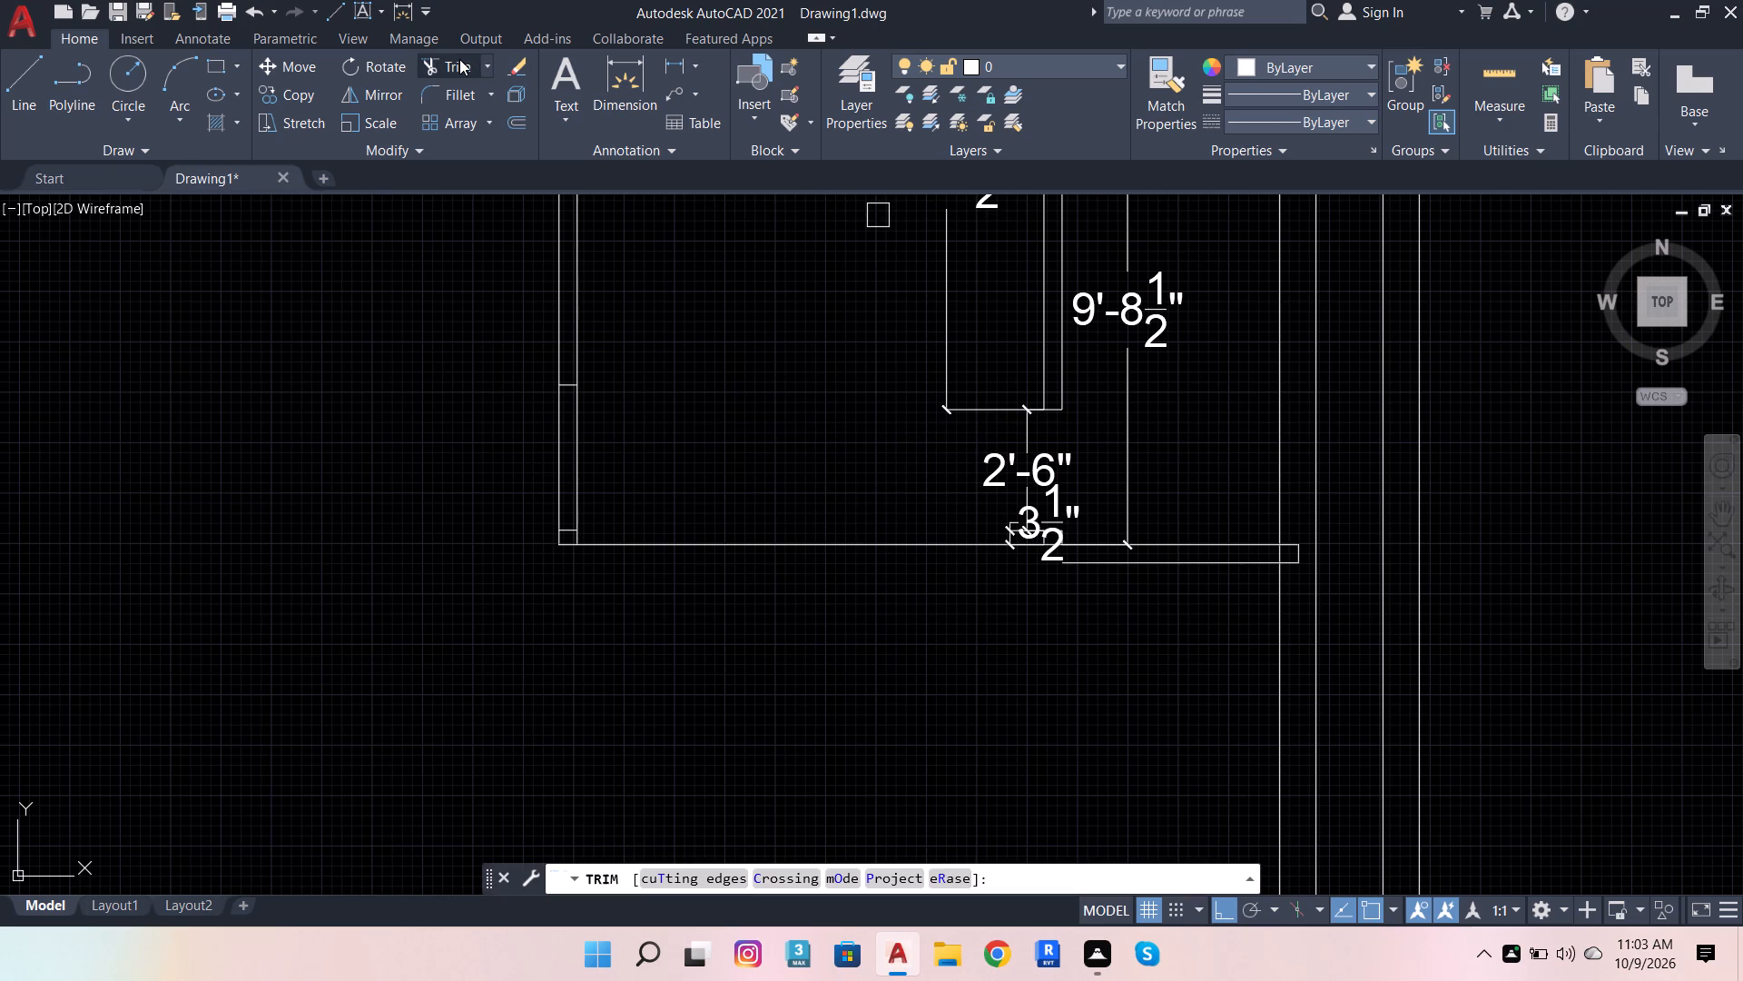
drag(613, 468, 479, 479)
scroll(563, 335, up, 3)
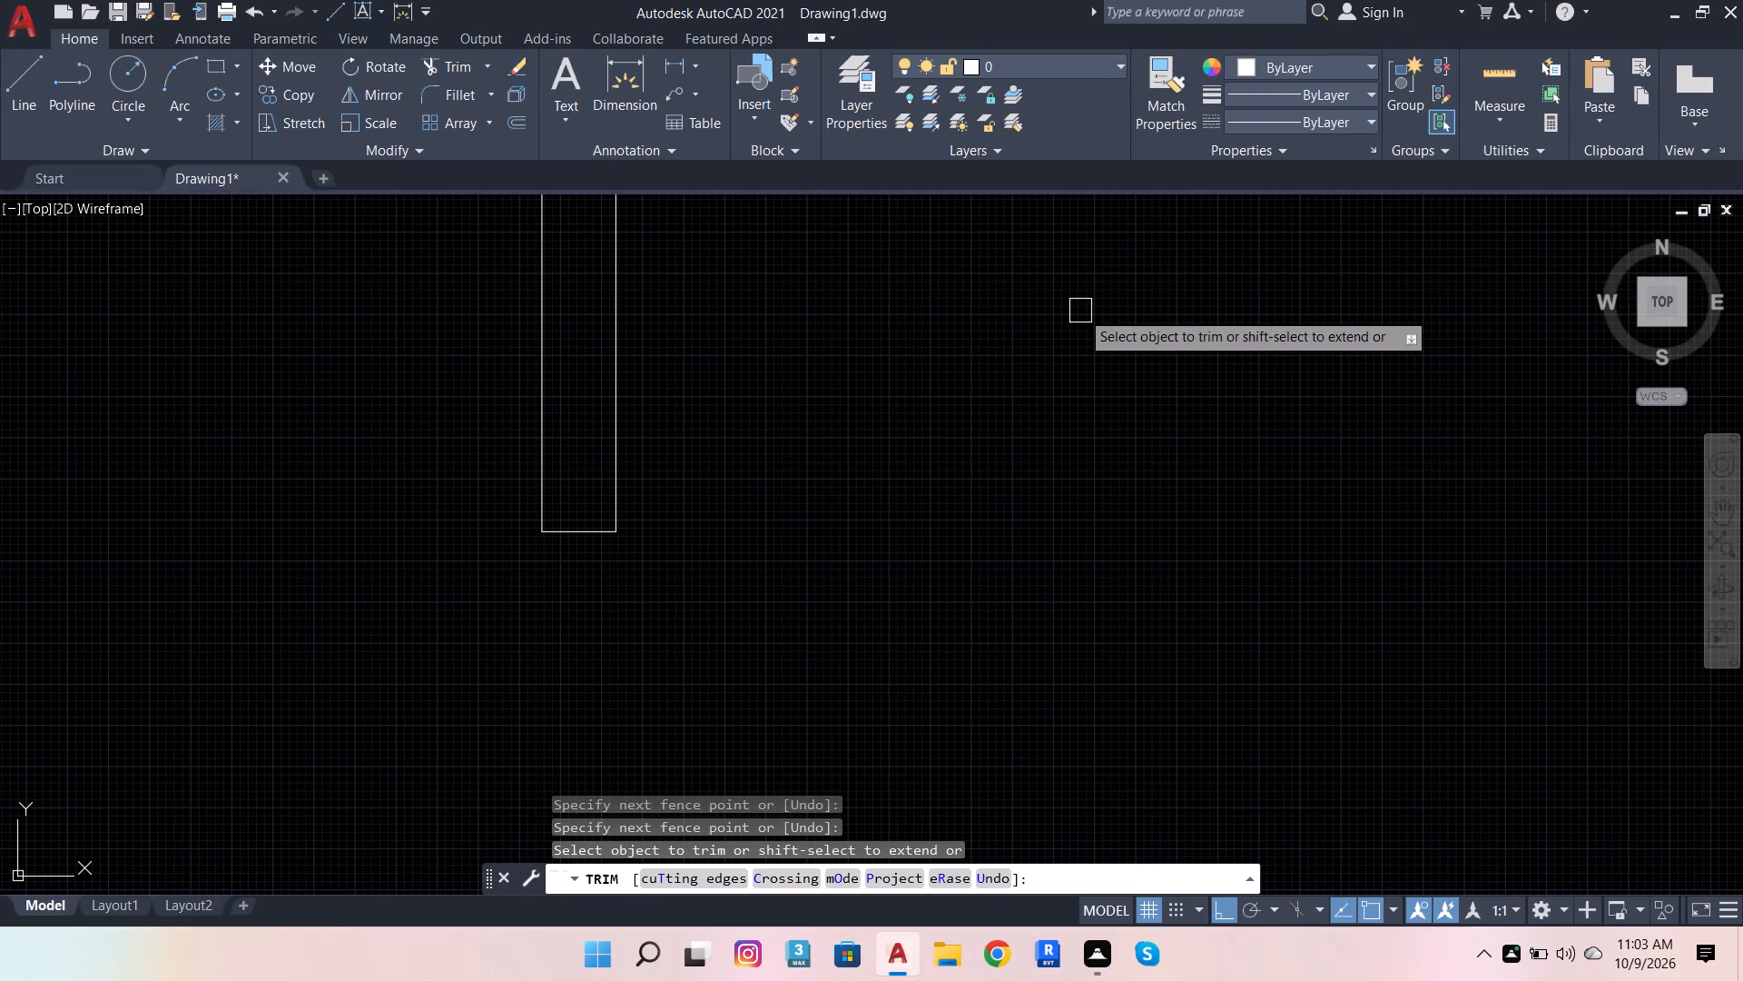
scroll(603, 491, down, 5)
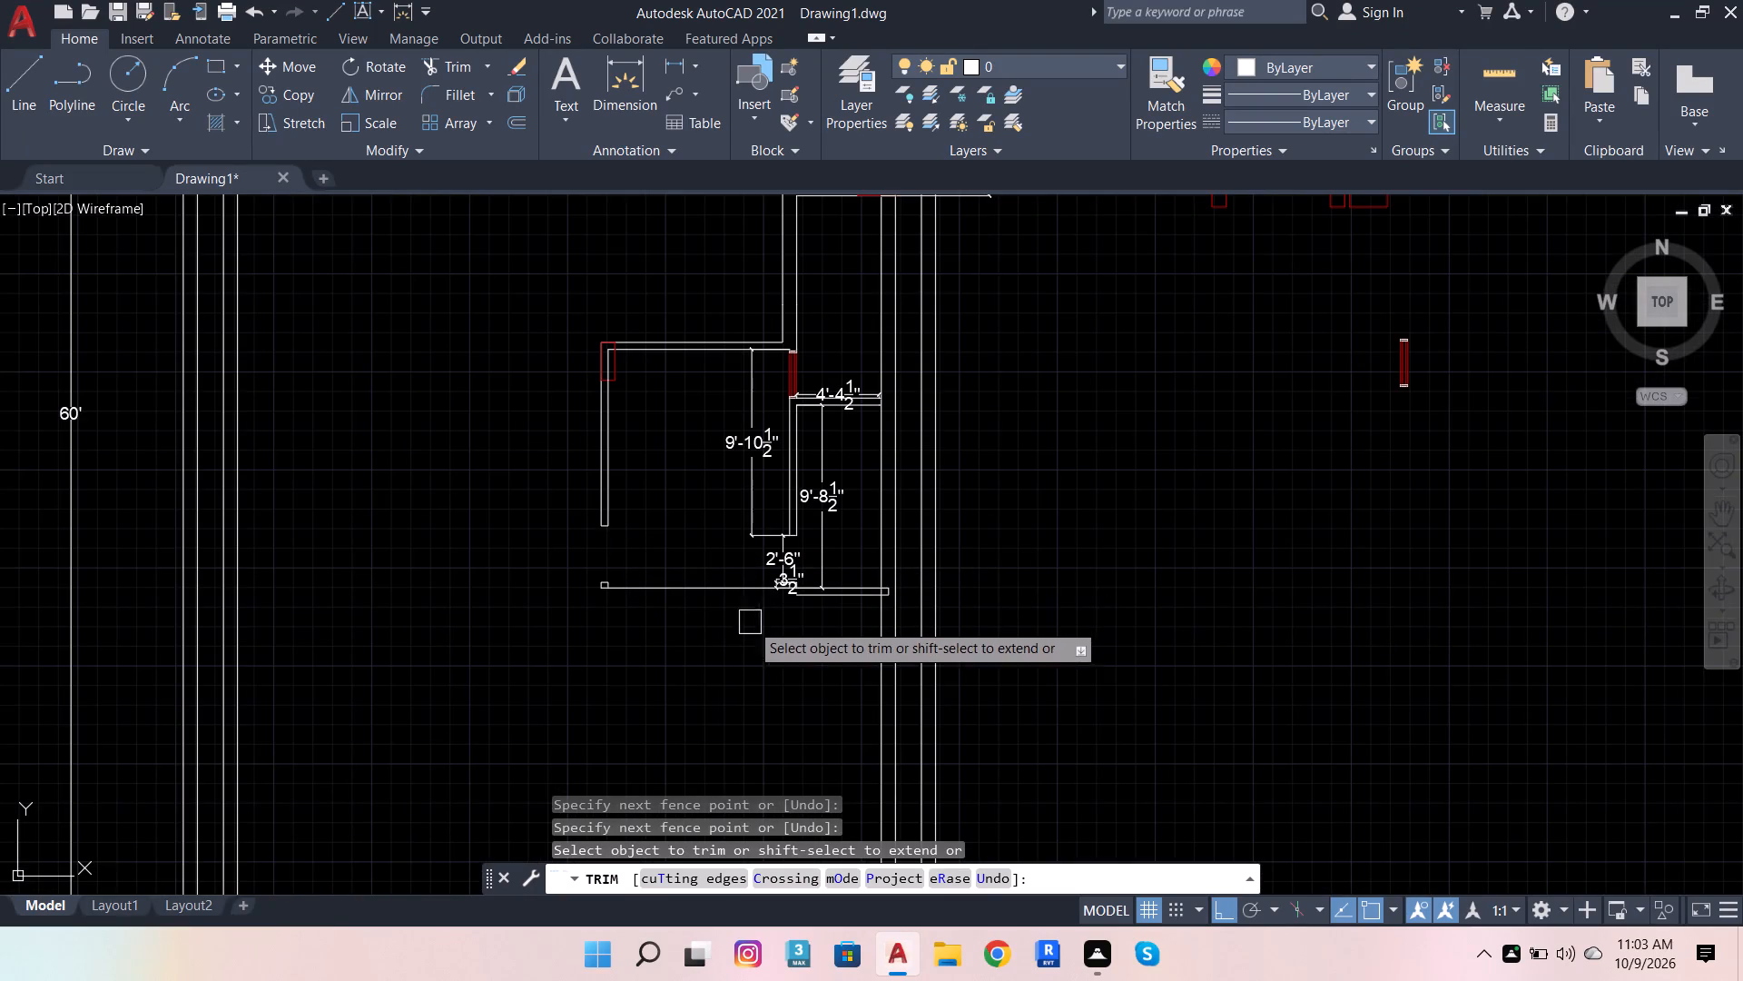
scroll(742, 633, up, 2)
key(space)
Offset the bottom horizontal line 4.5" downward to form the second face of the bottom wall.
click(702, 521)
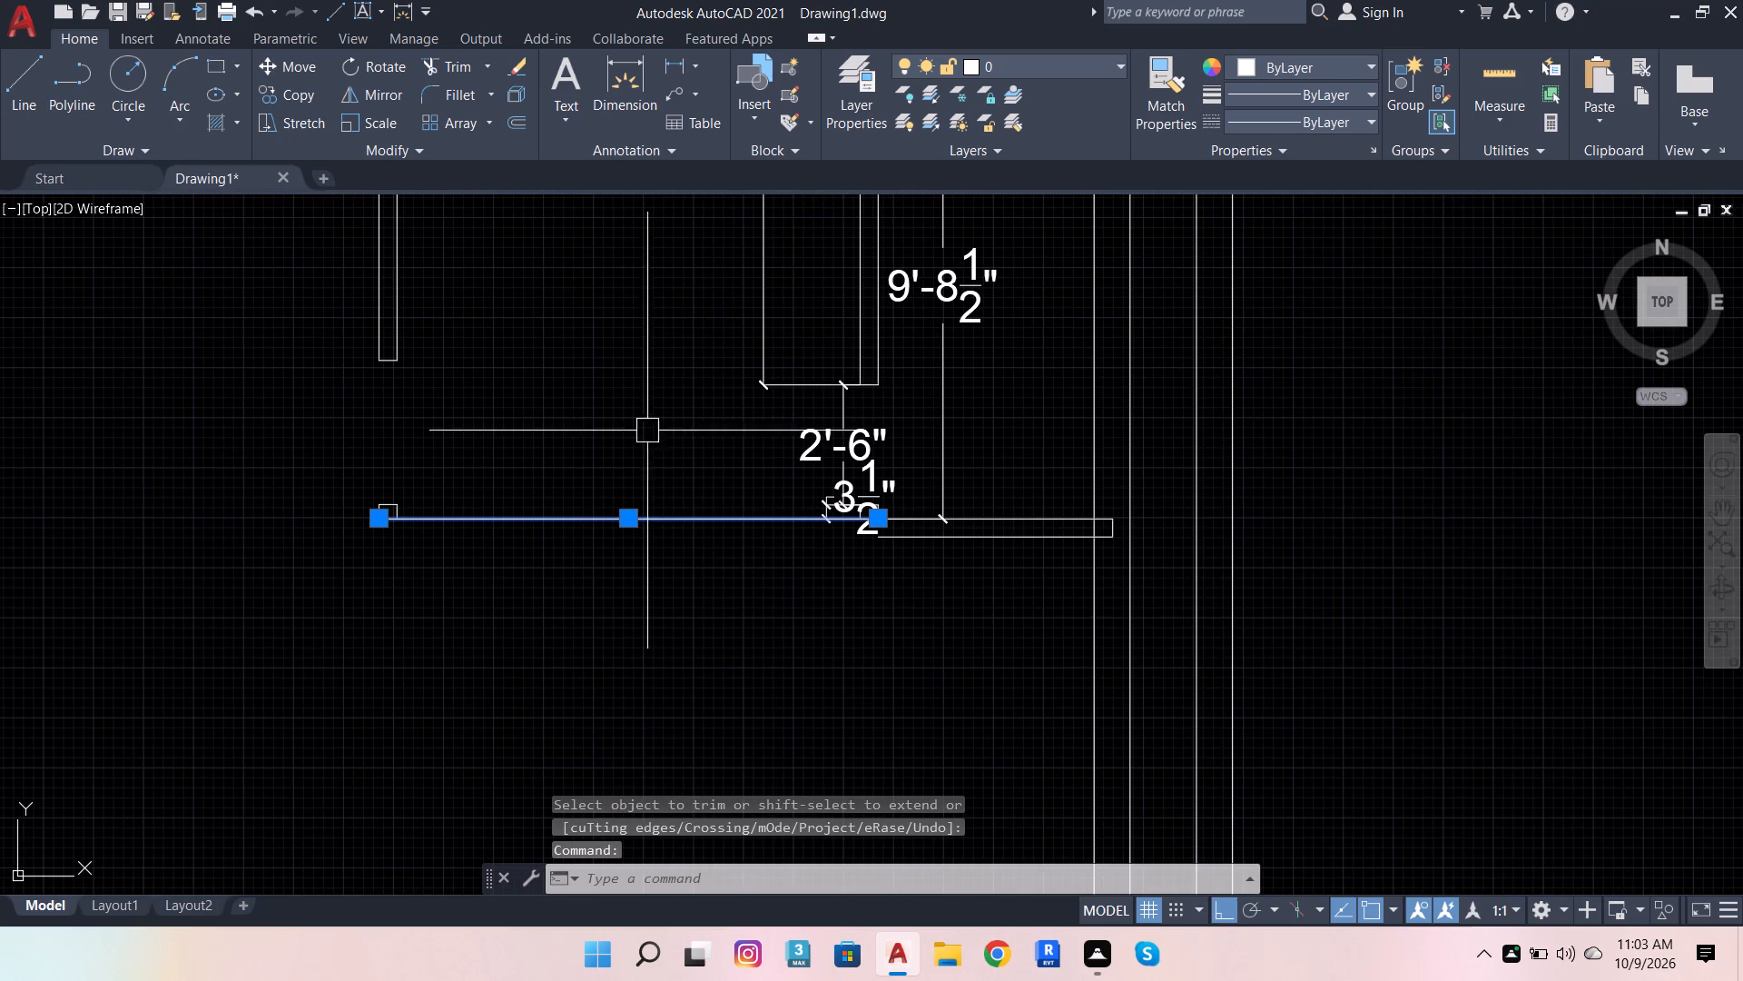
click(507, 115)
click(379, 519)
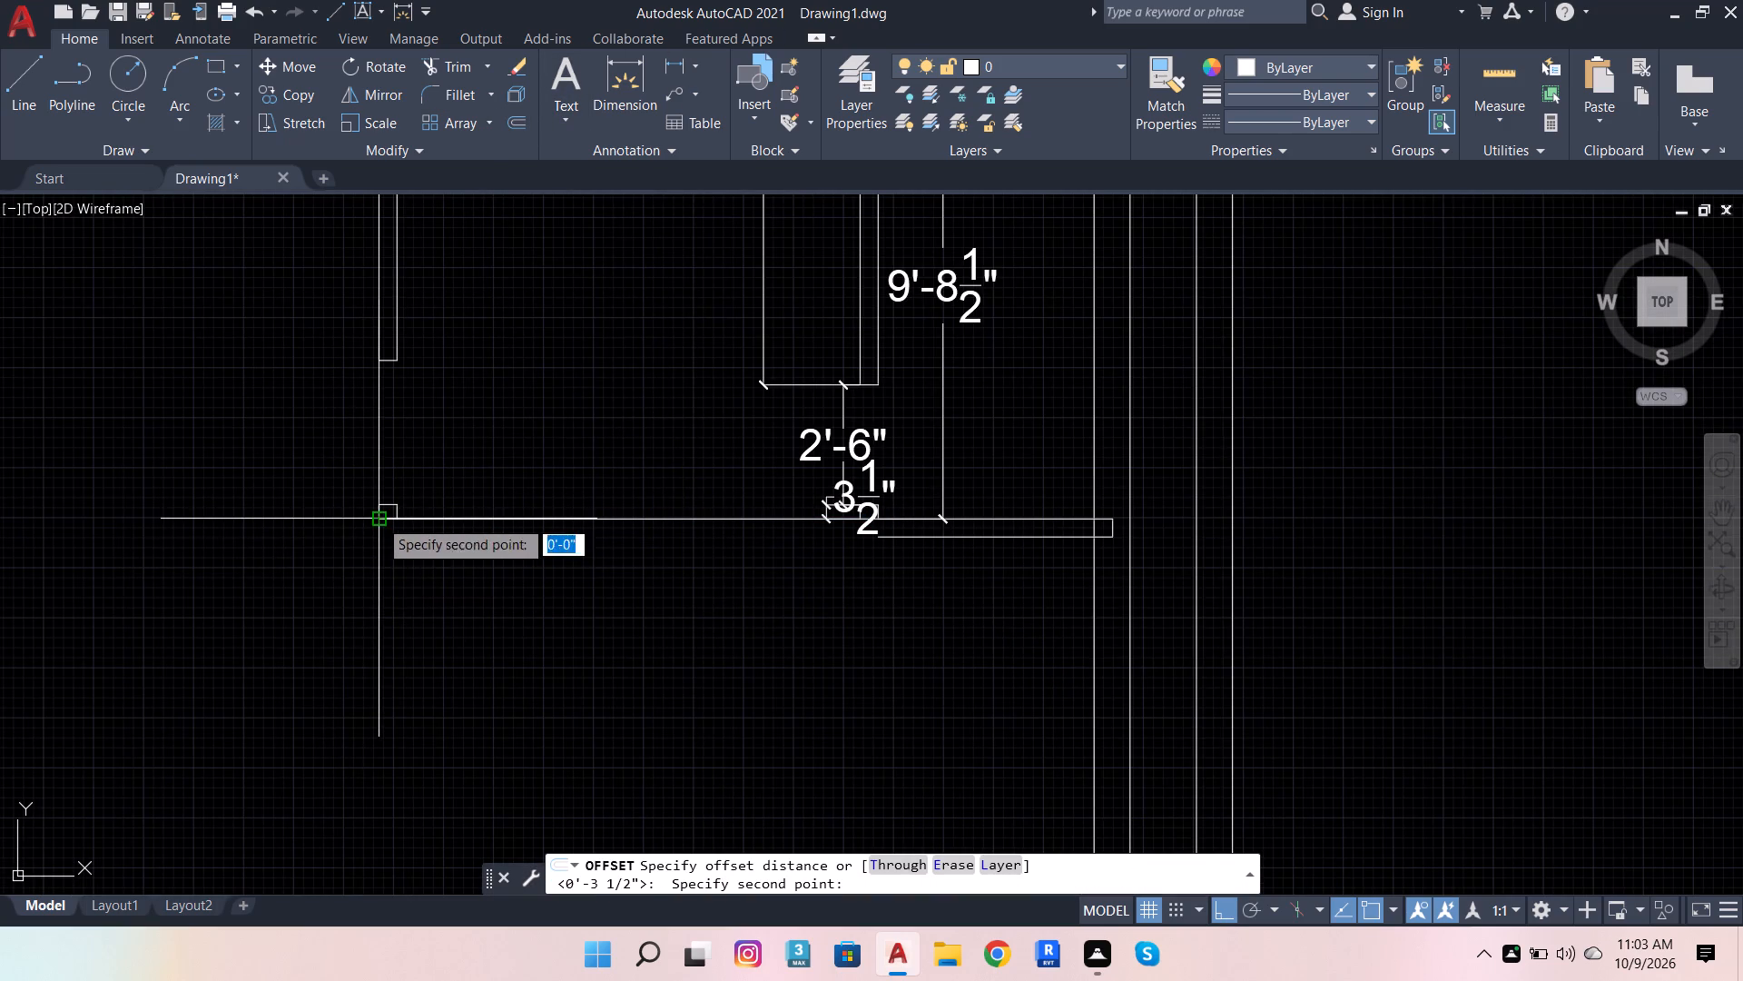
text(4.5)
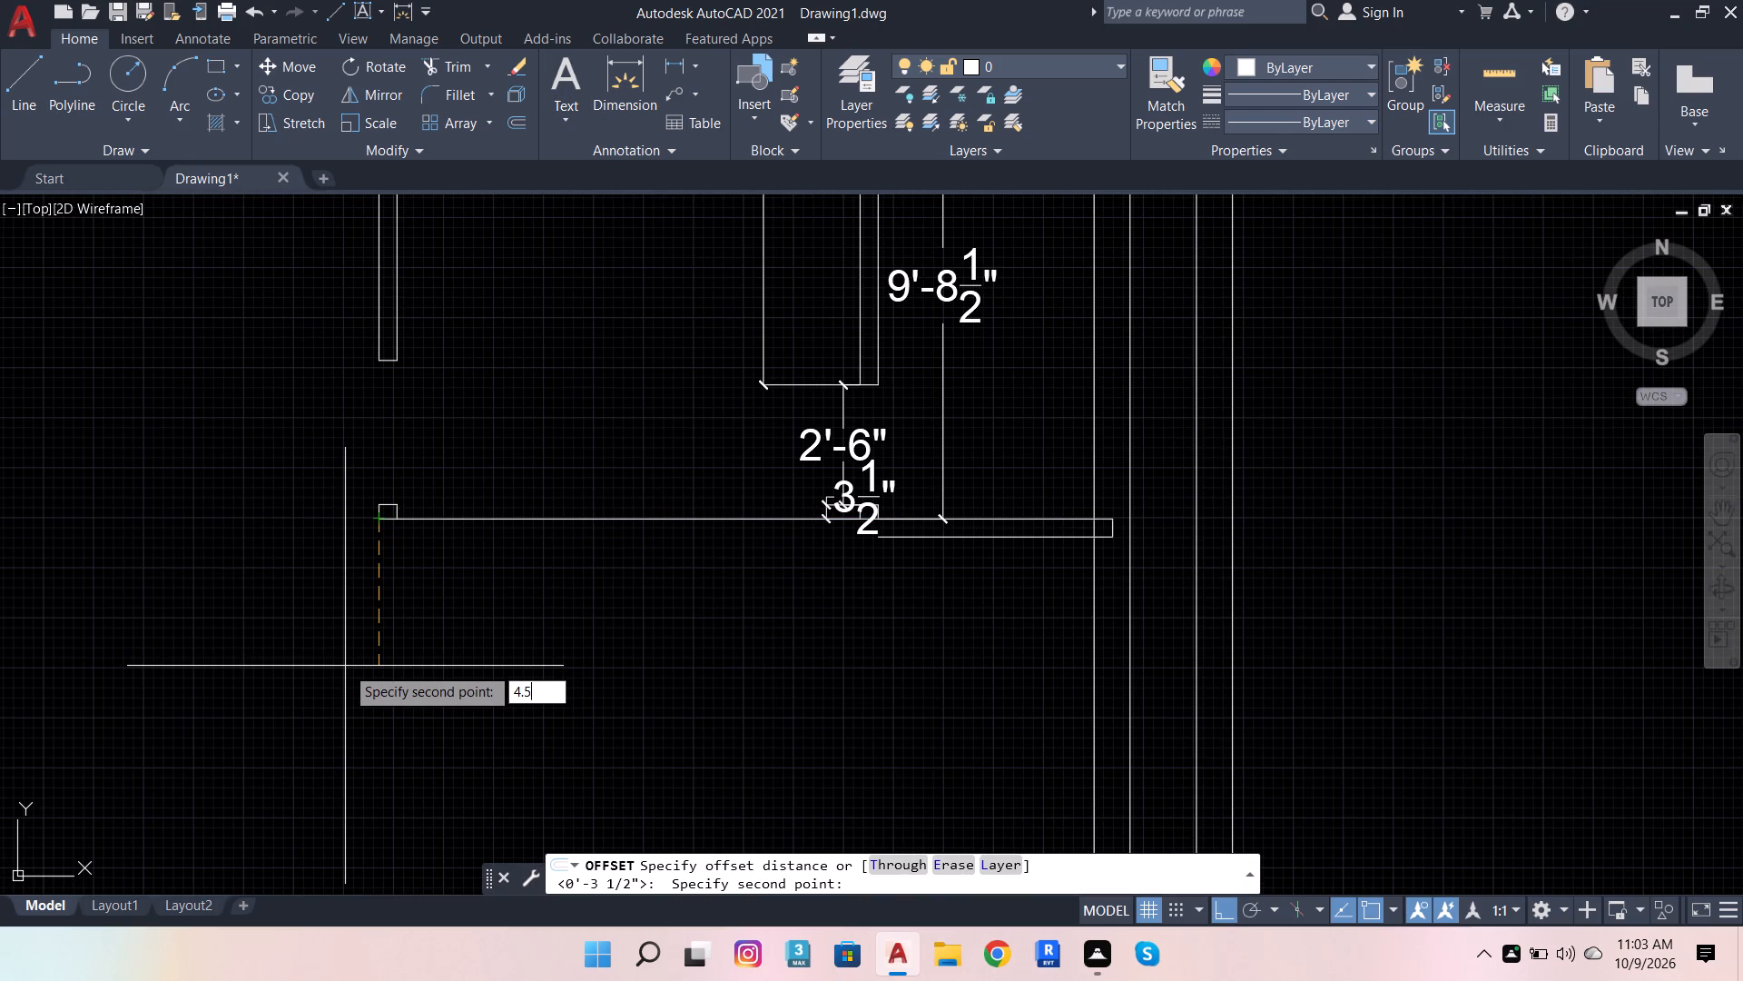
key(Return)
click(345, 666)
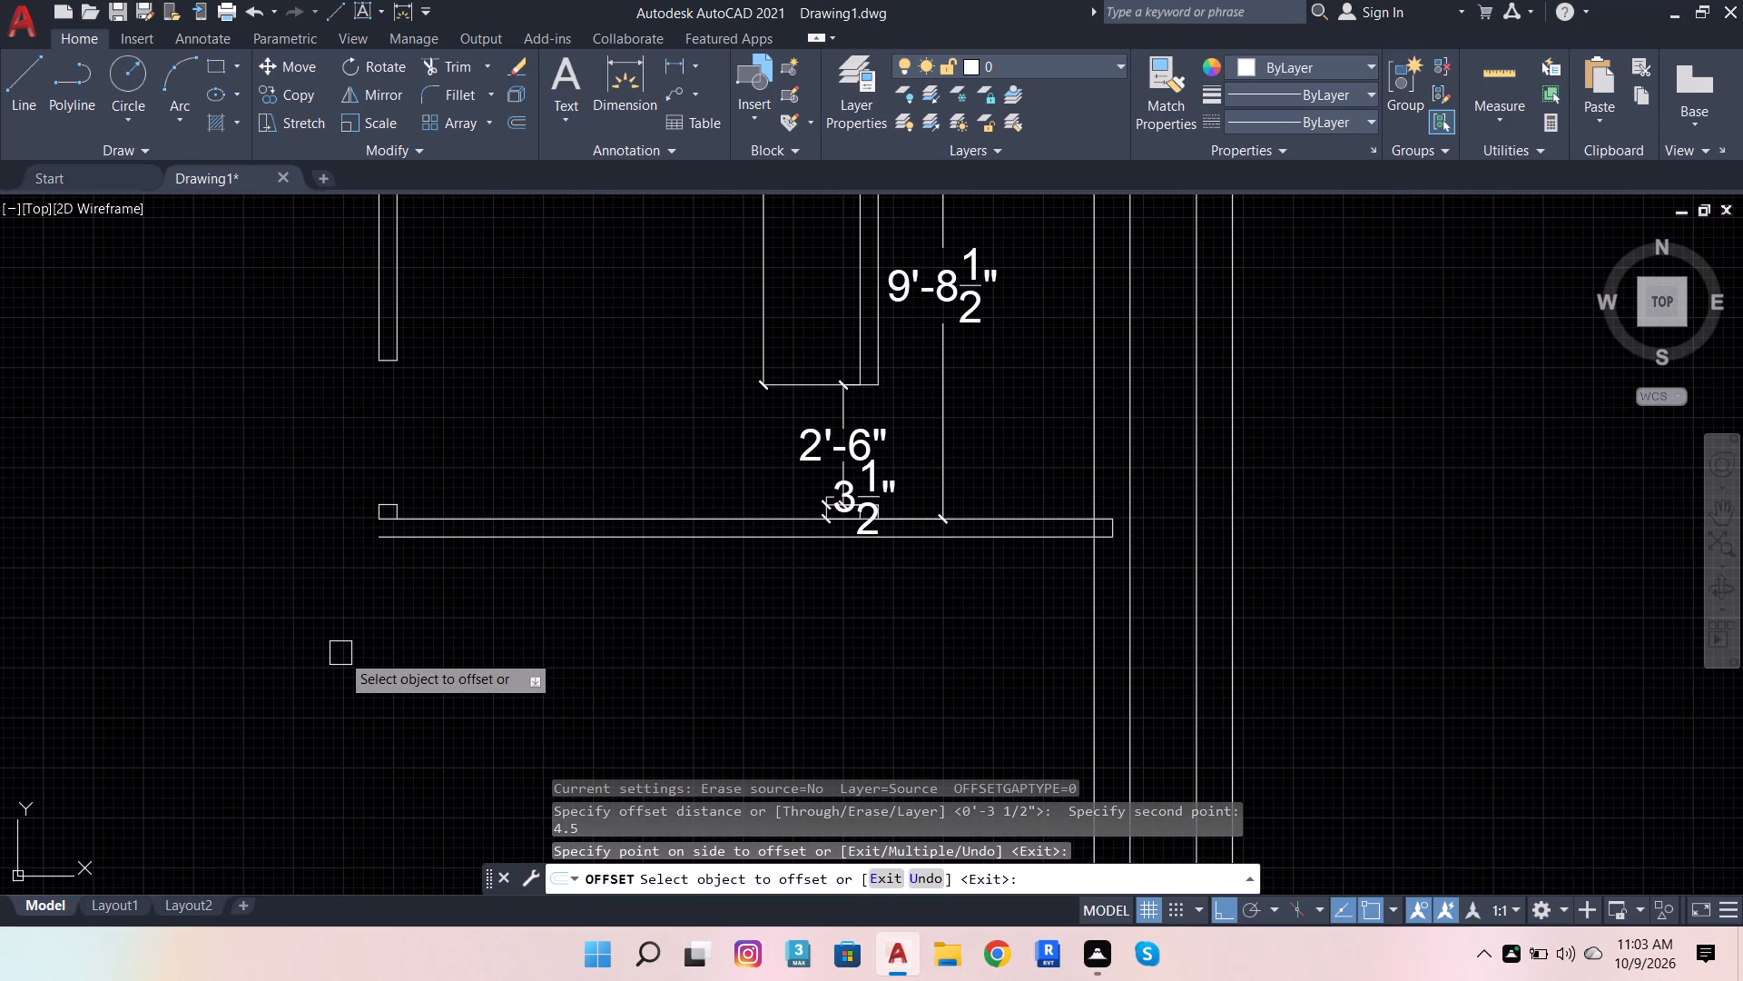
scroll(837, 533, up, 3)
key(Escape)
key(Escape)
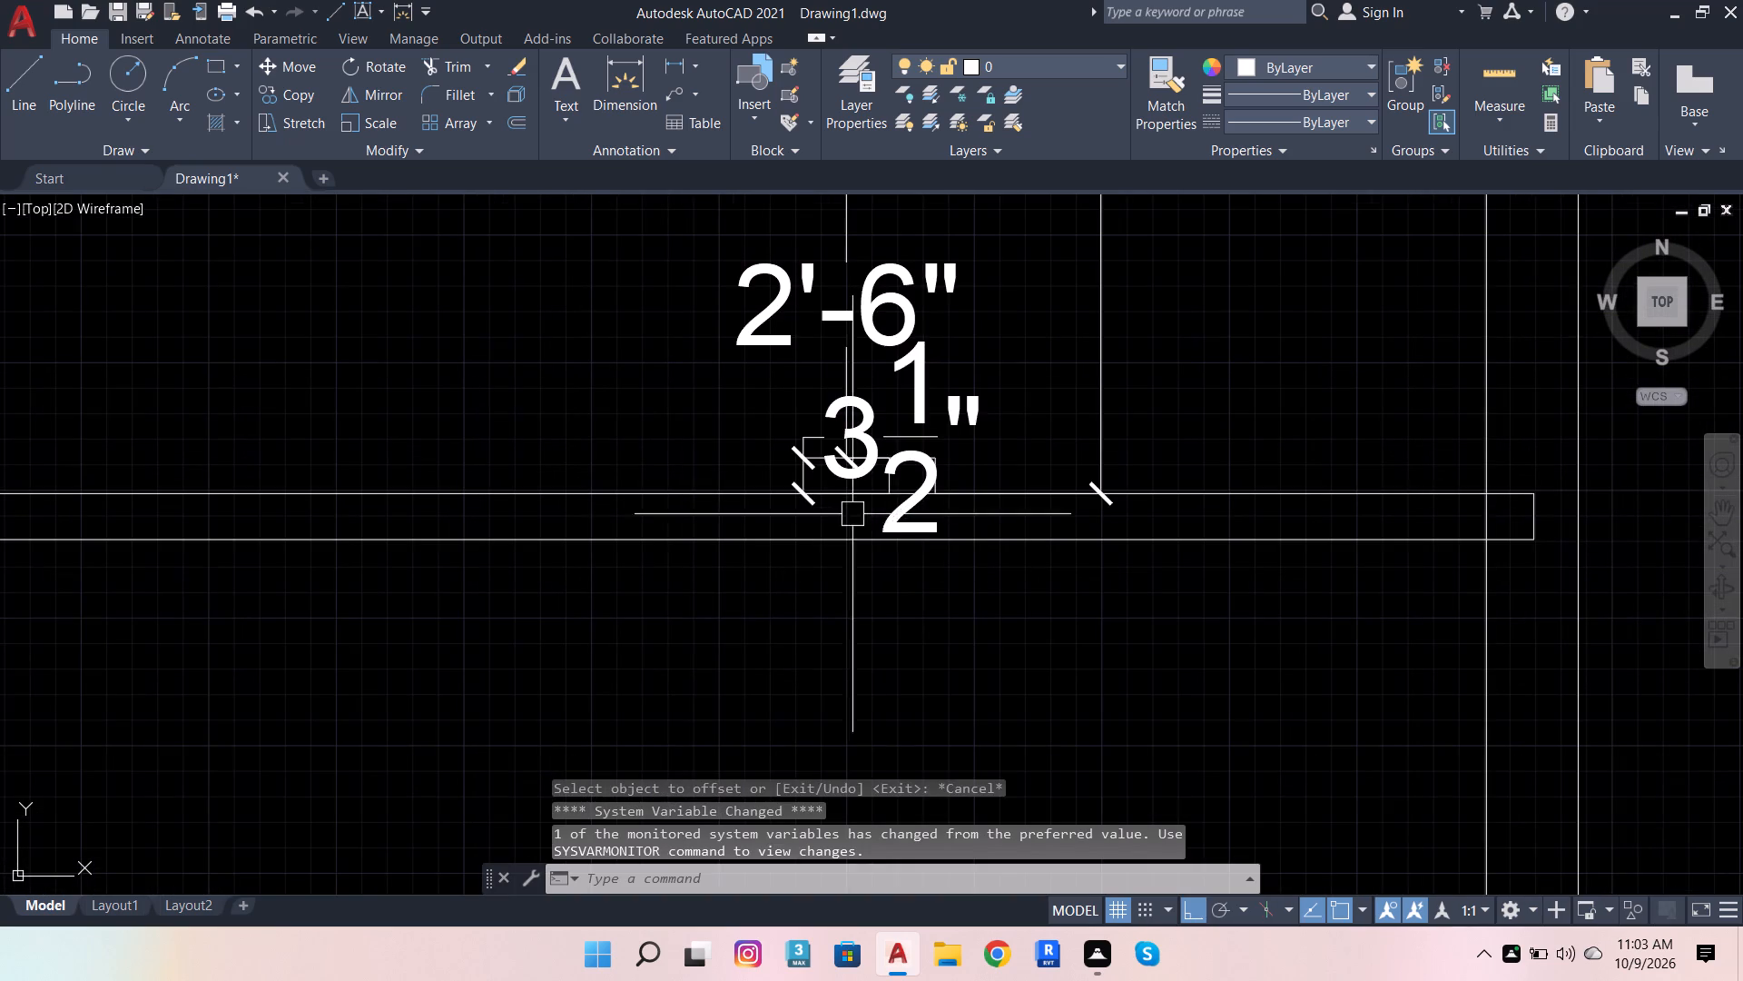
Delete the 3 1/2" dimension on the small jog below the 2'6" opening.
click(915, 471)
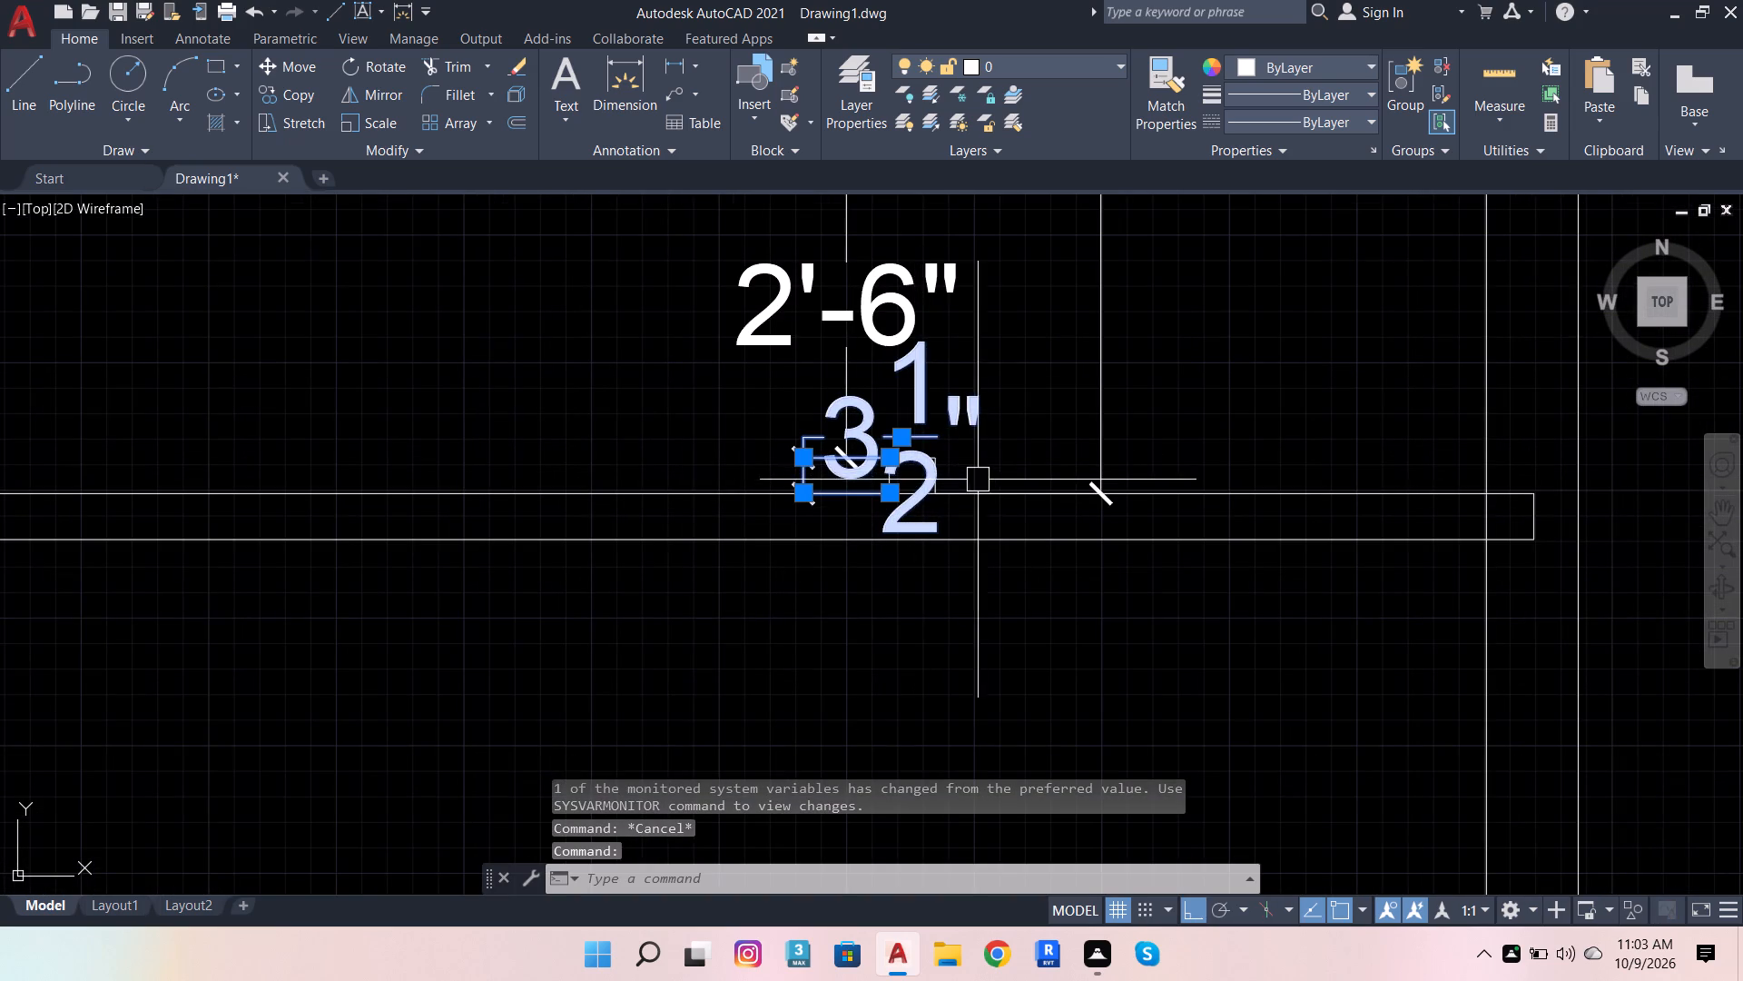
key(Delete)
Join both small stubs to the bottom wall by trimming the line beneath each and extending the west outer line to the lower face.
scroll(1014, 692, down, 2)
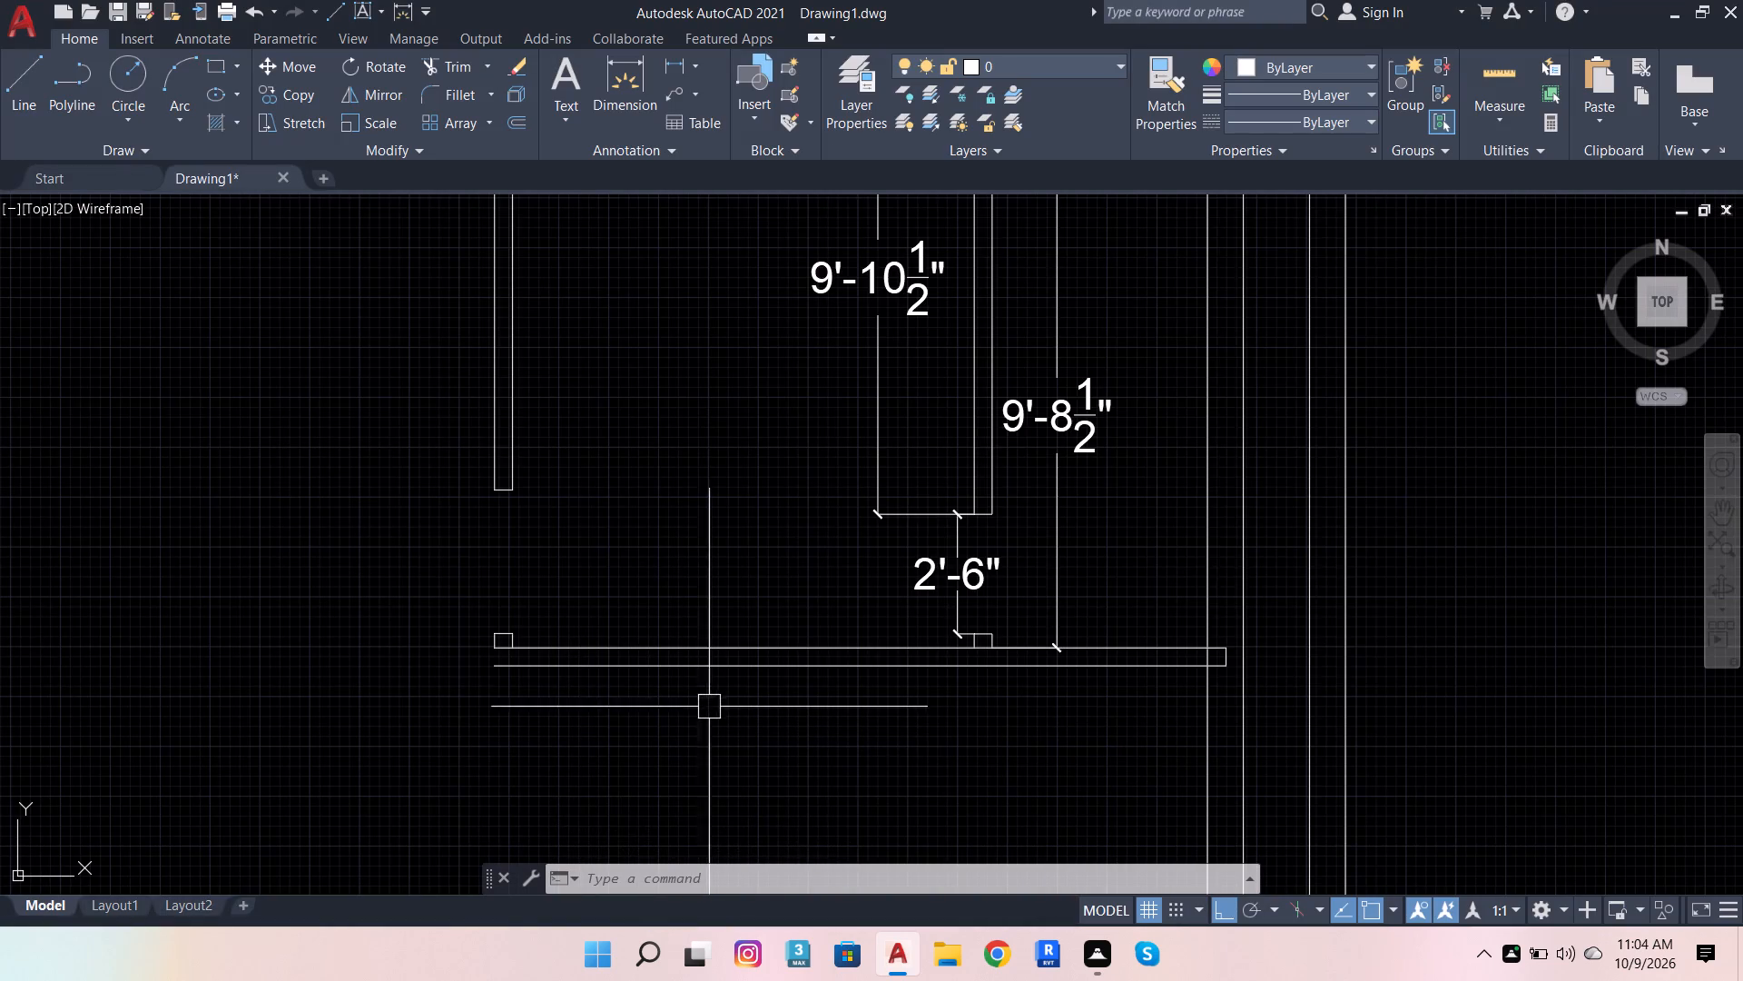
scroll(495, 660, up, 1)
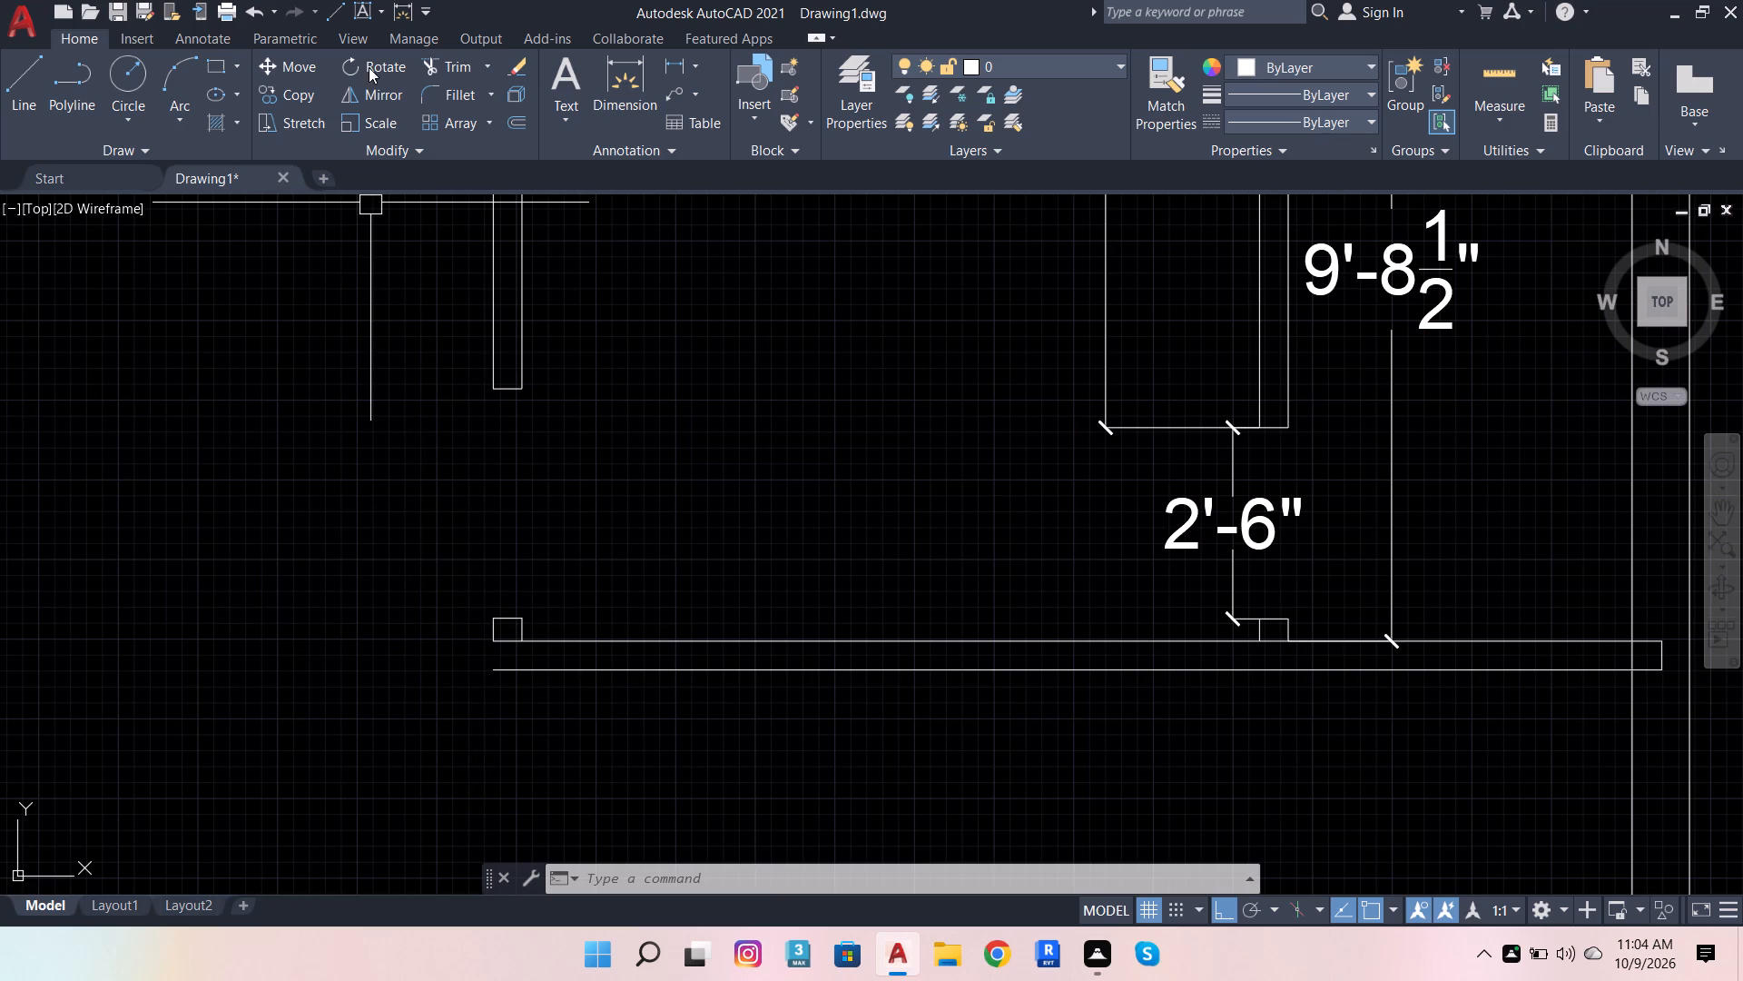
click(434, 68)
scroll(516, 603, up, 2)
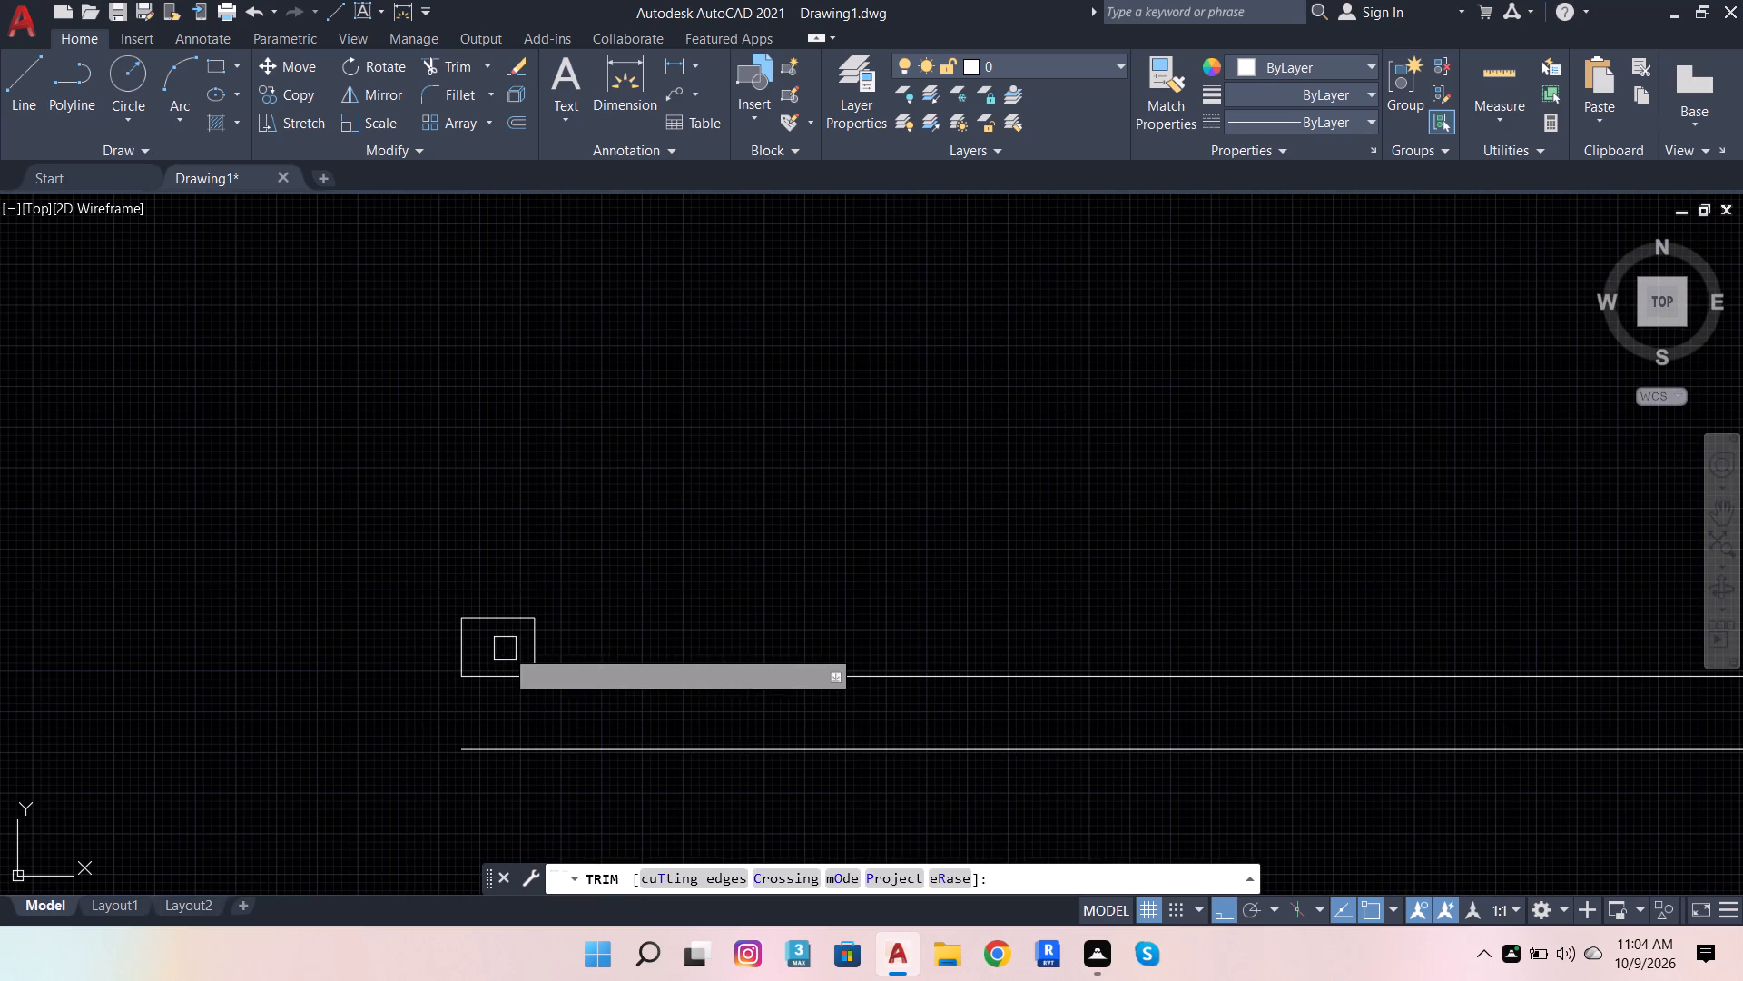
click(500, 673)
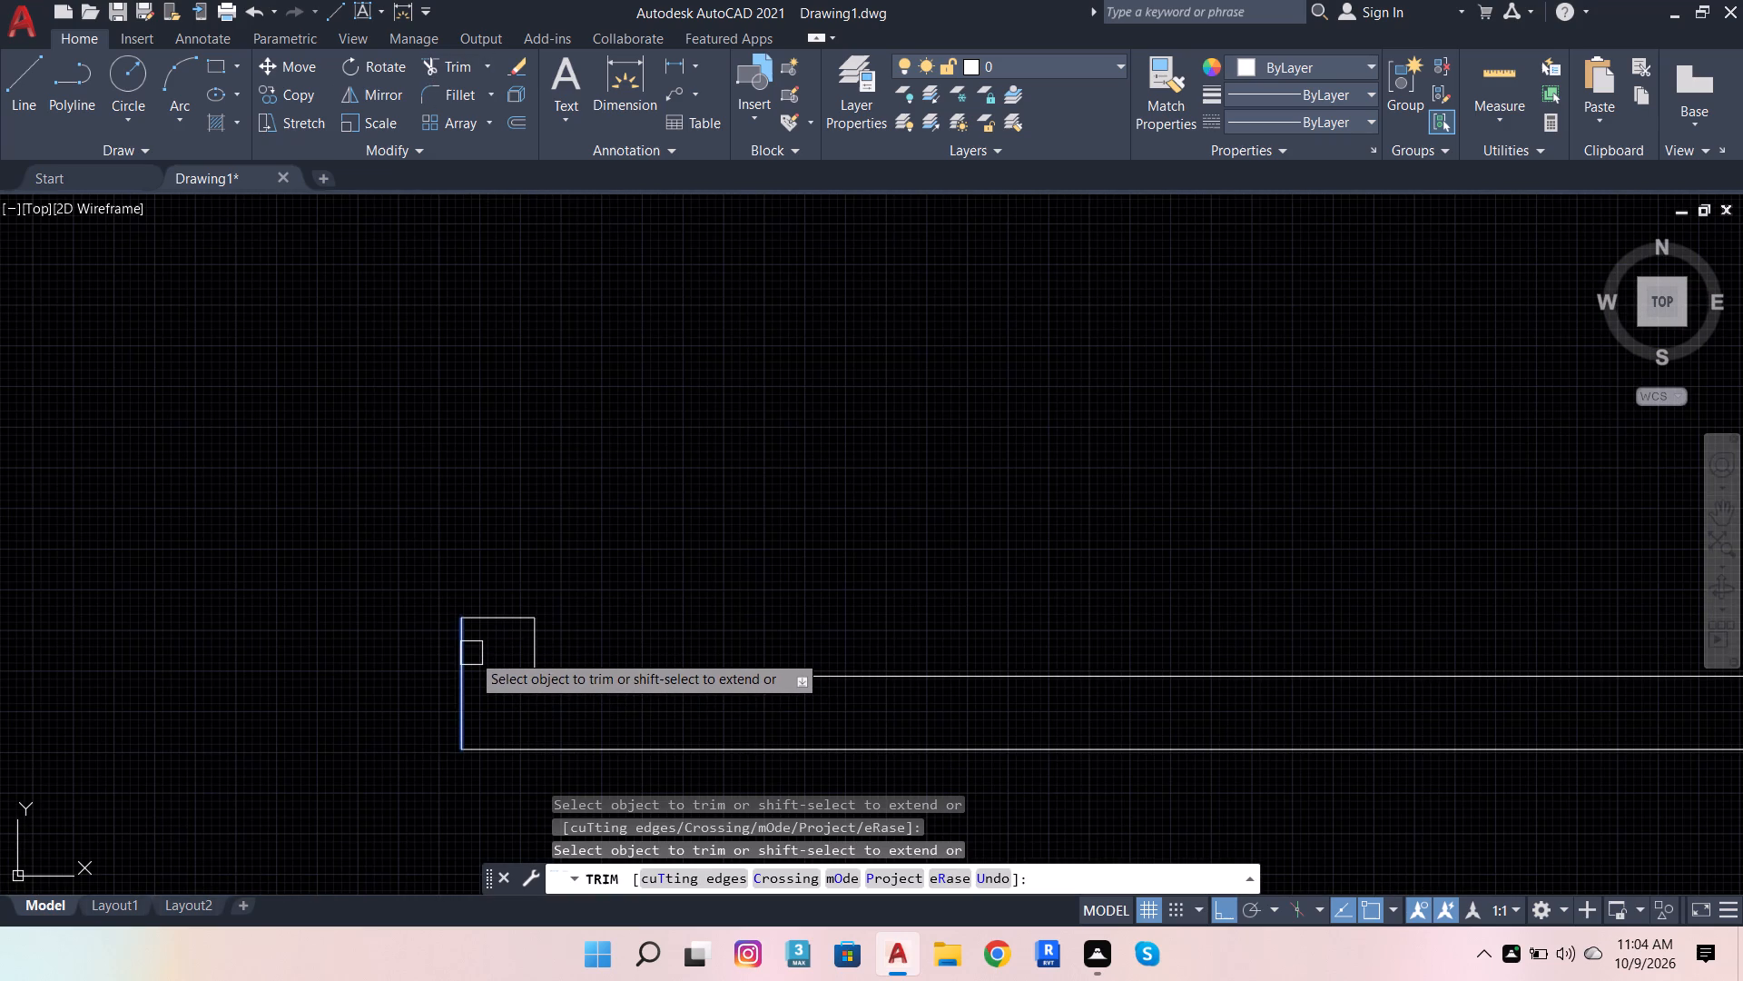
shift+click(471, 653)
scroll(678, 622, down, 3)
scroll(1131, 677, up, 1)
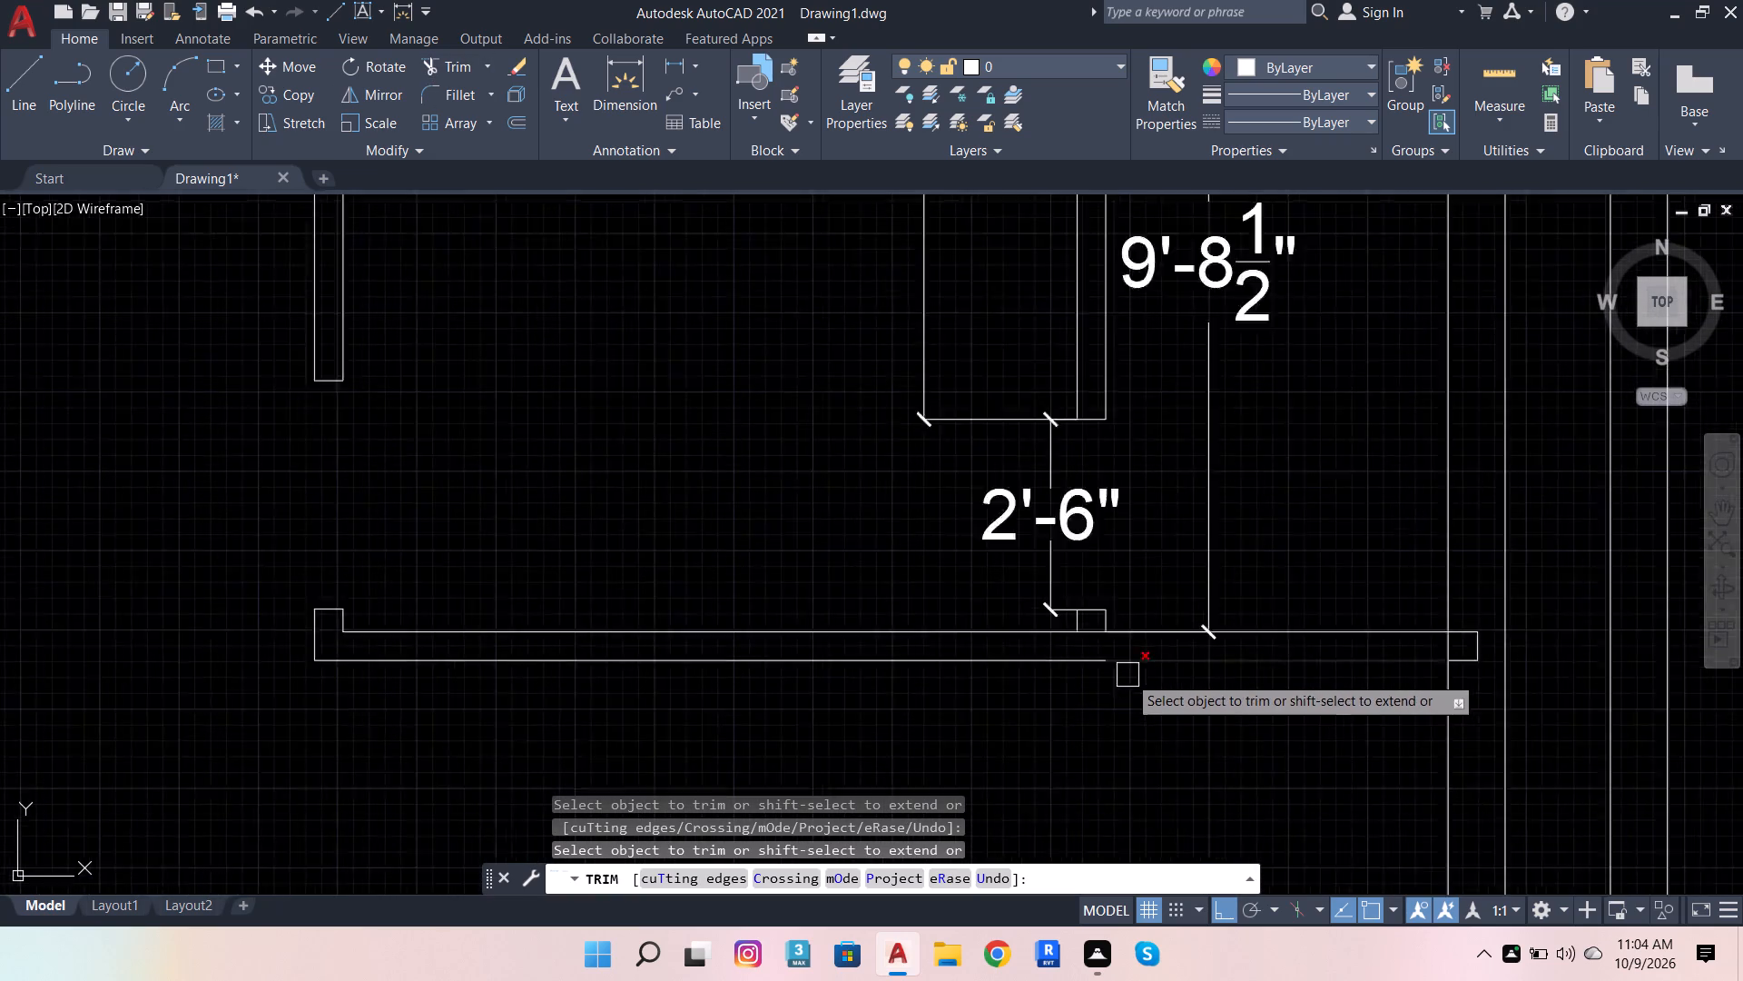
scroll(1128, 675, up, 3)
click(1008, 524)
scroll(1024, 605, down, 4)
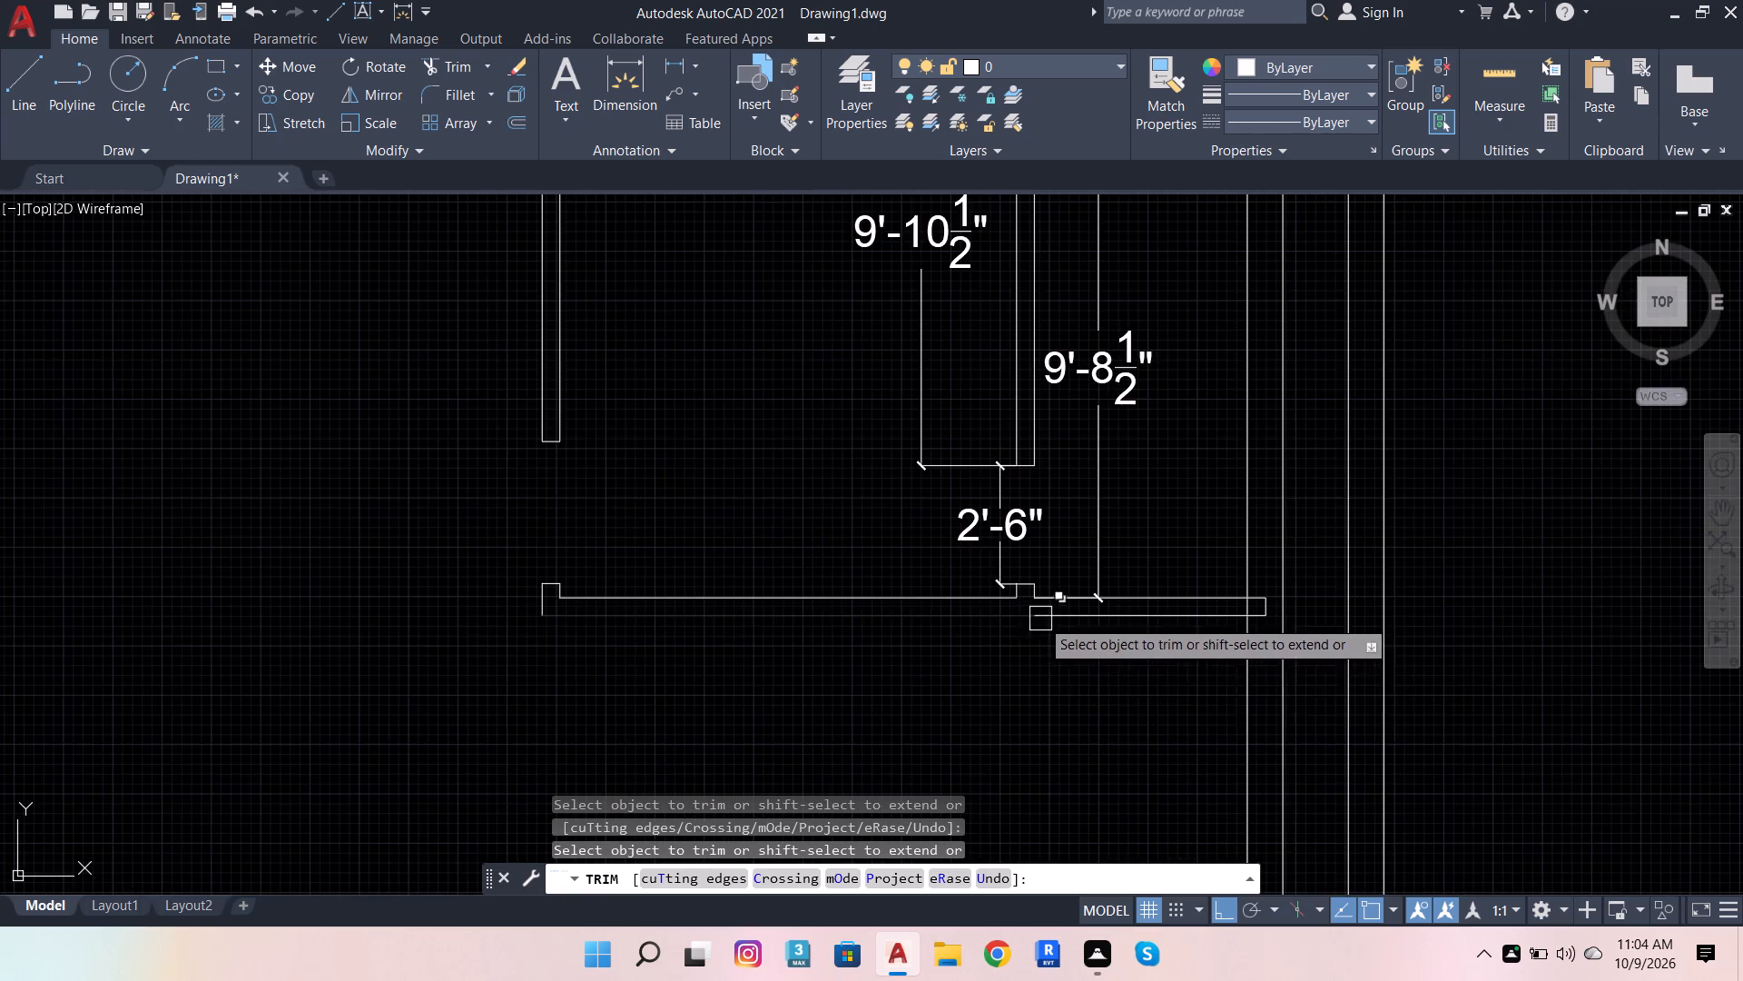
scroll(1147, 689, up, 1)
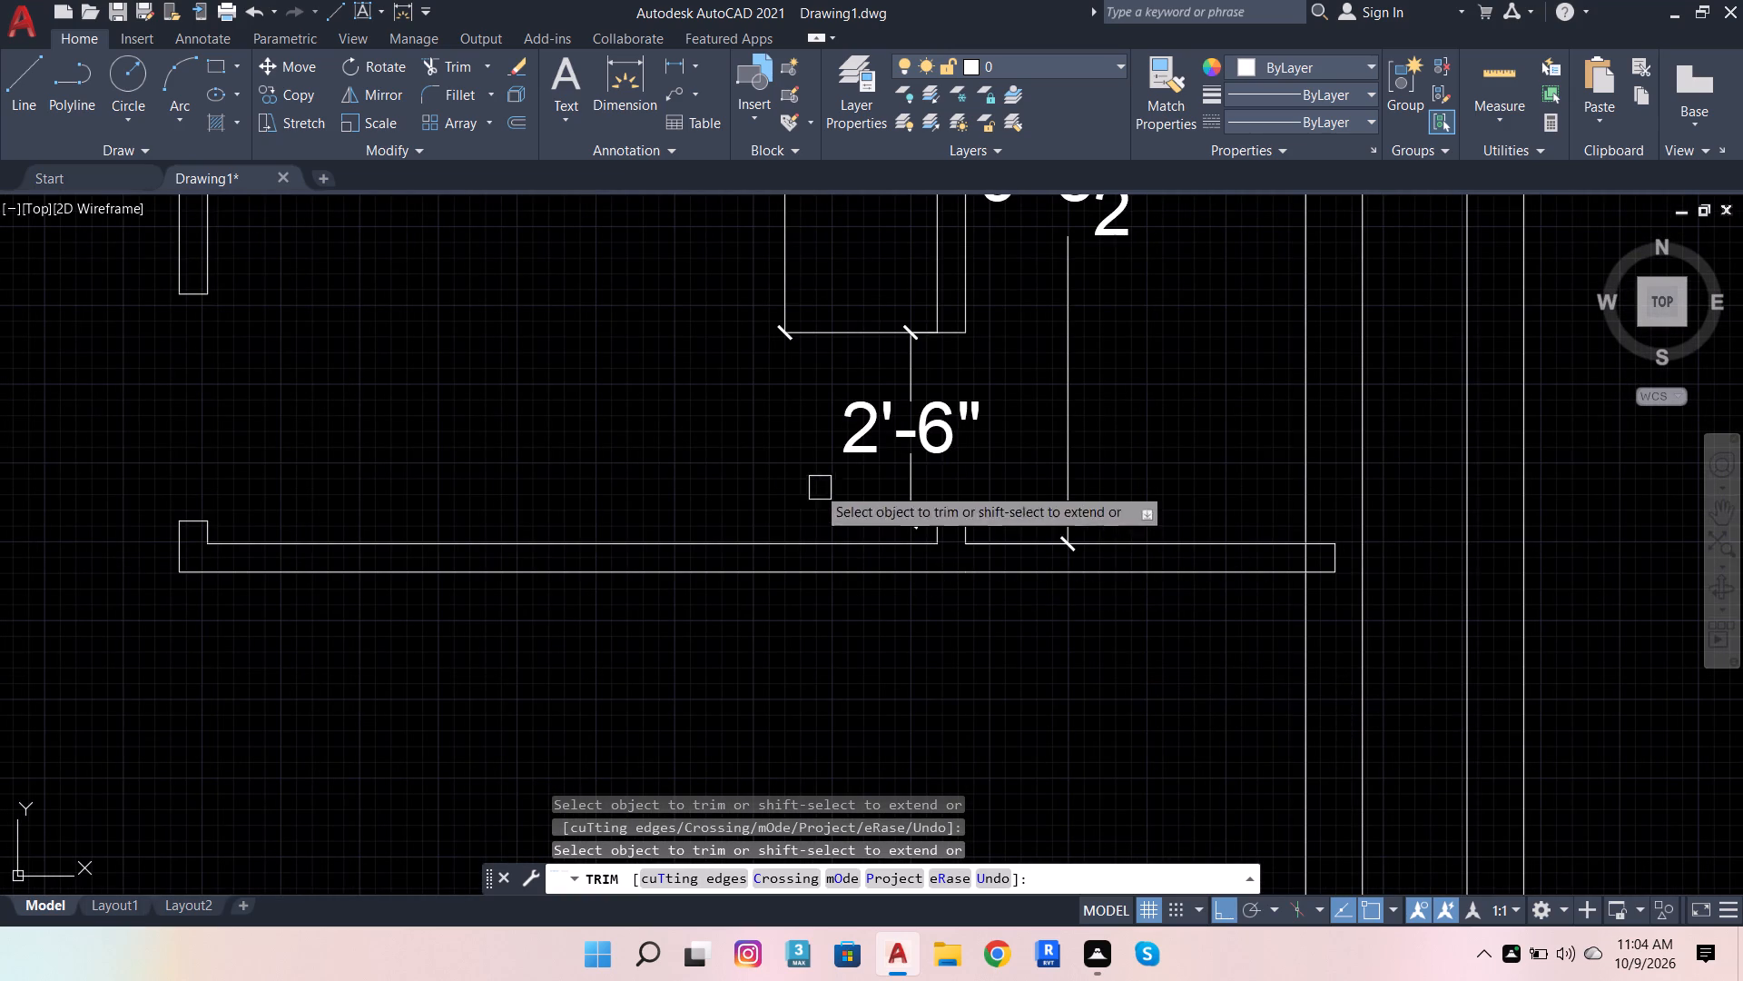
Dimension the bottom wall's inner edge between the two stubs, placing the dimension just above the wall.
click(613, 77)
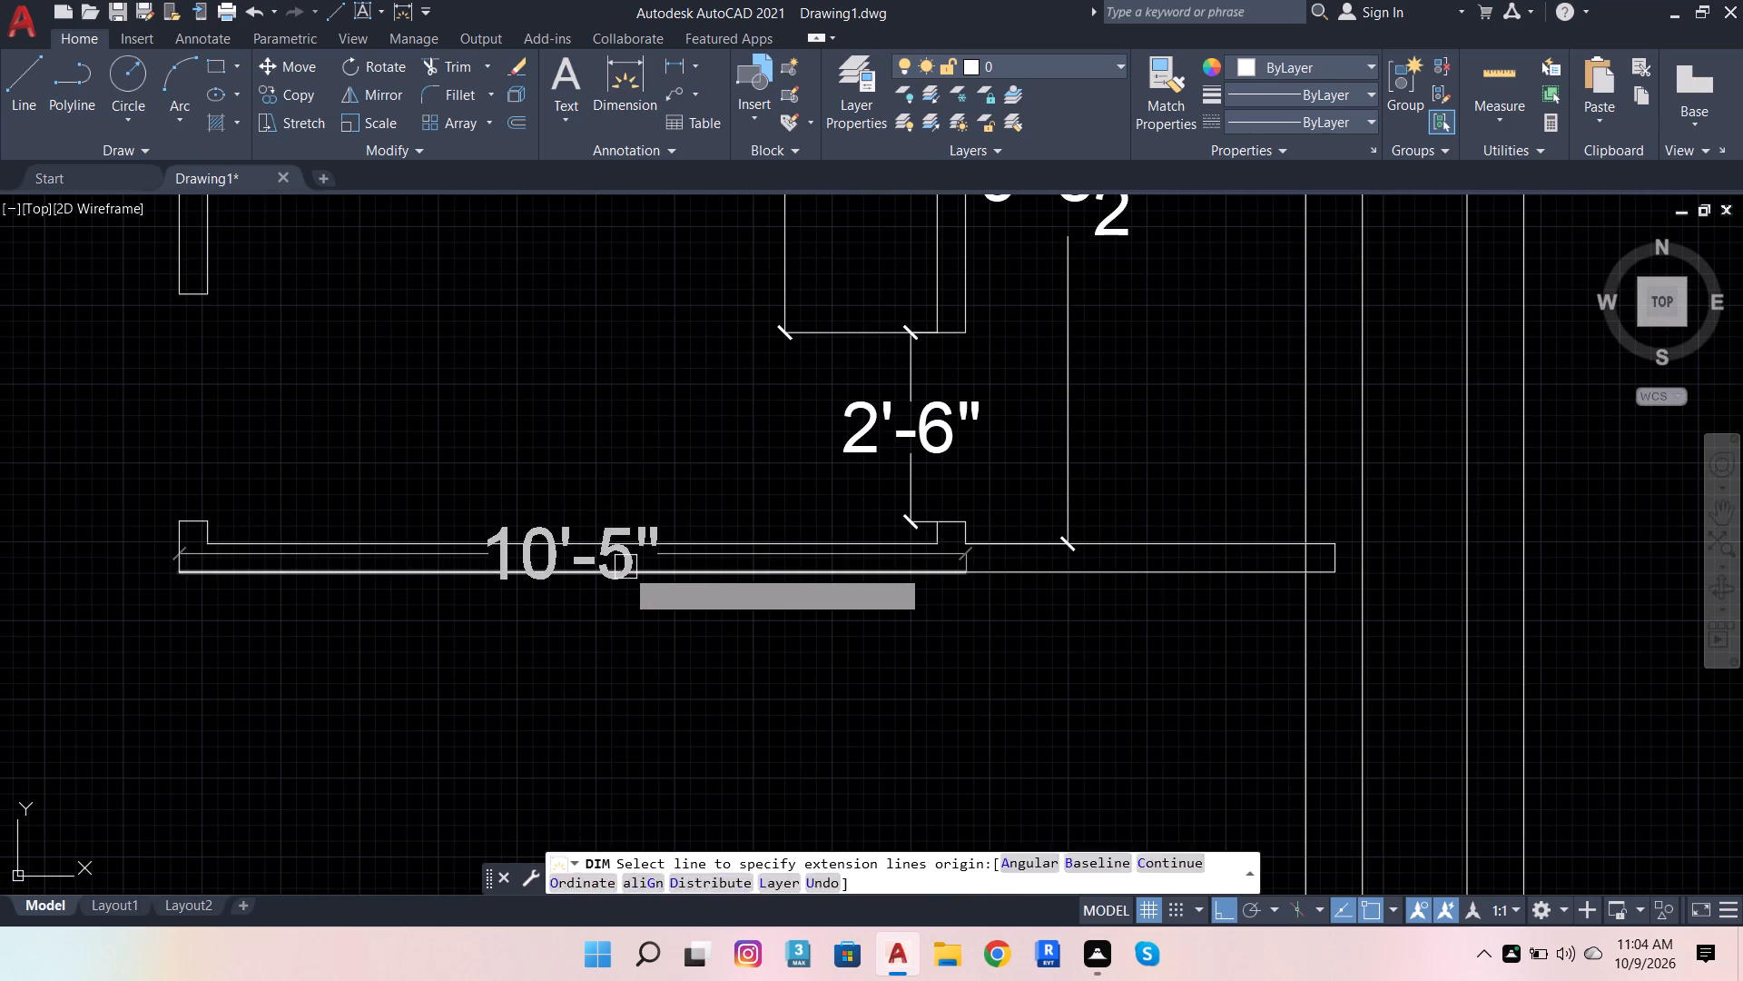
click(626, 535)
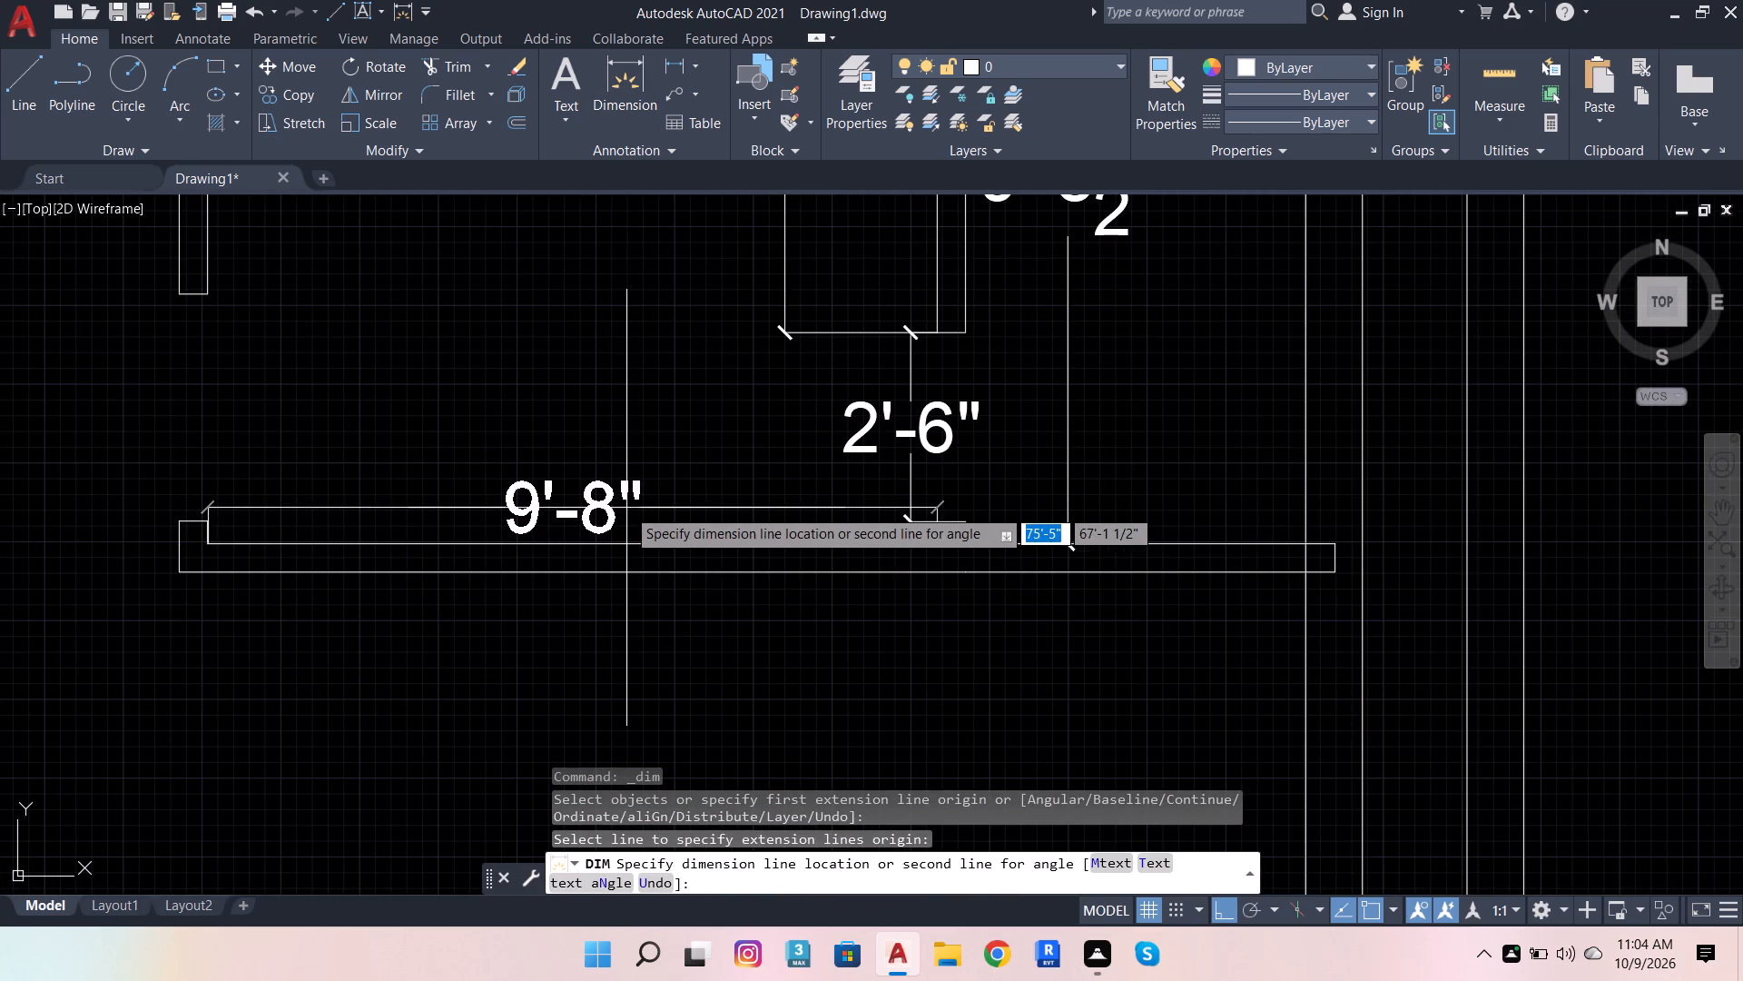
click(626, 508)
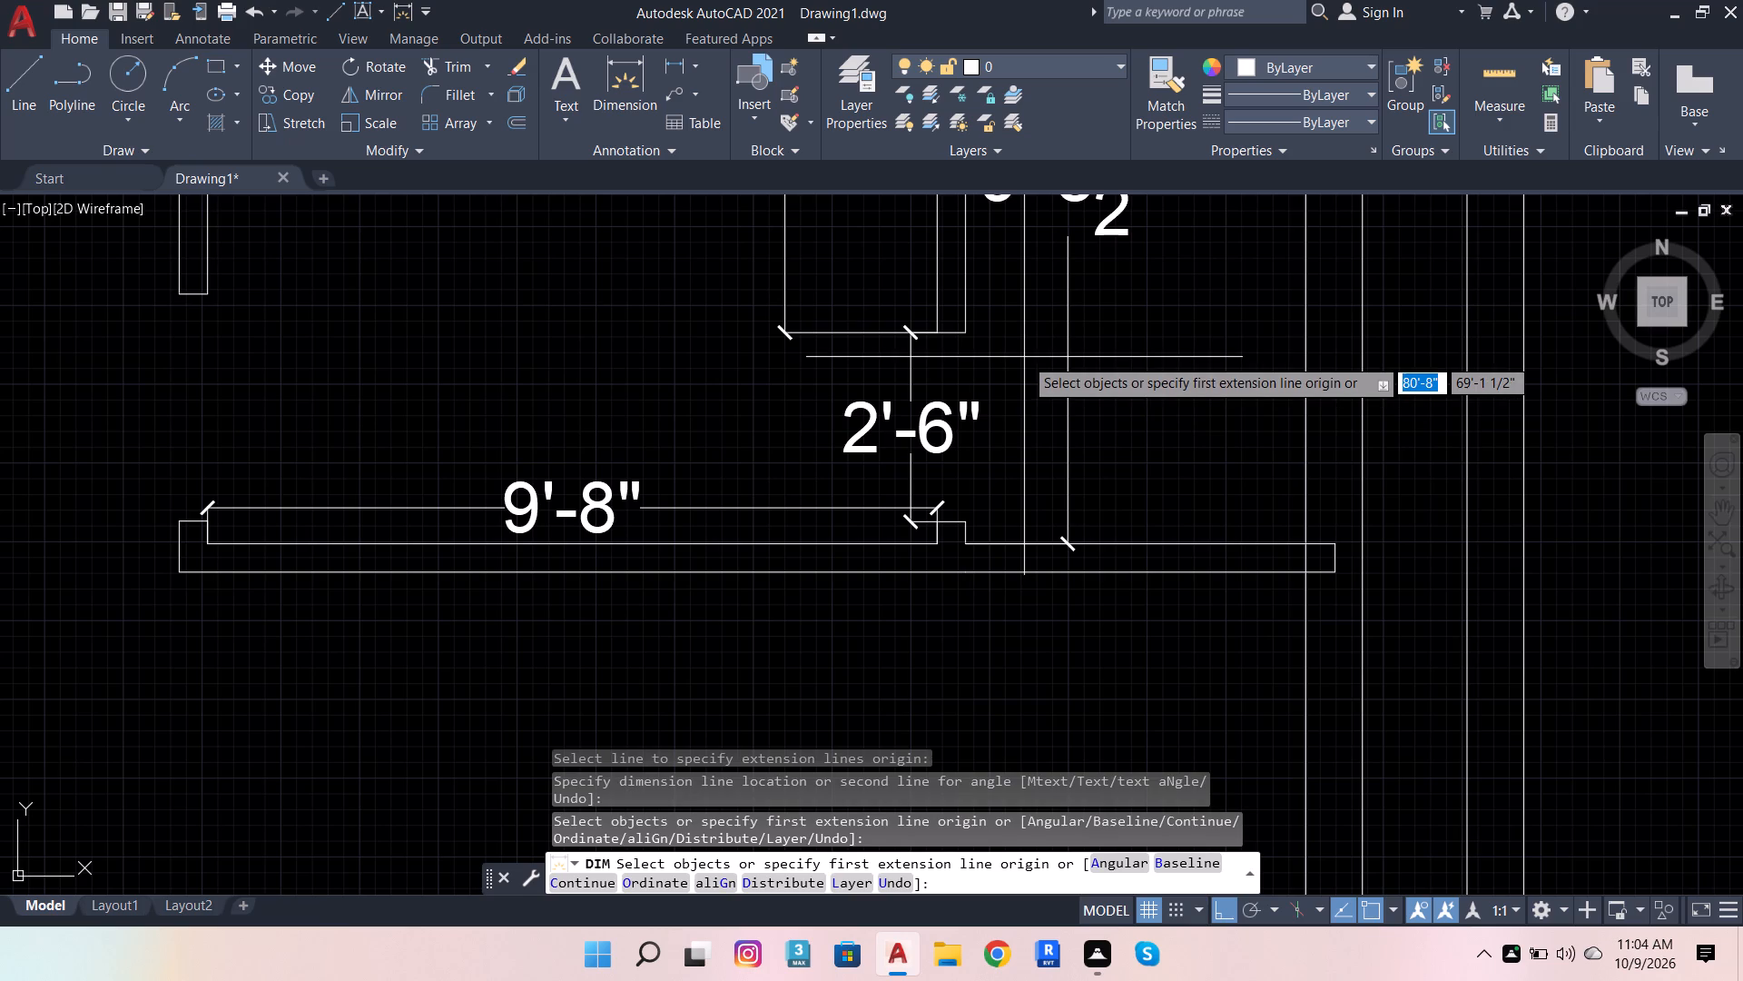
key(Escape)
key(Escape)
key(Escape)
scroll(986, 572, down, 1)
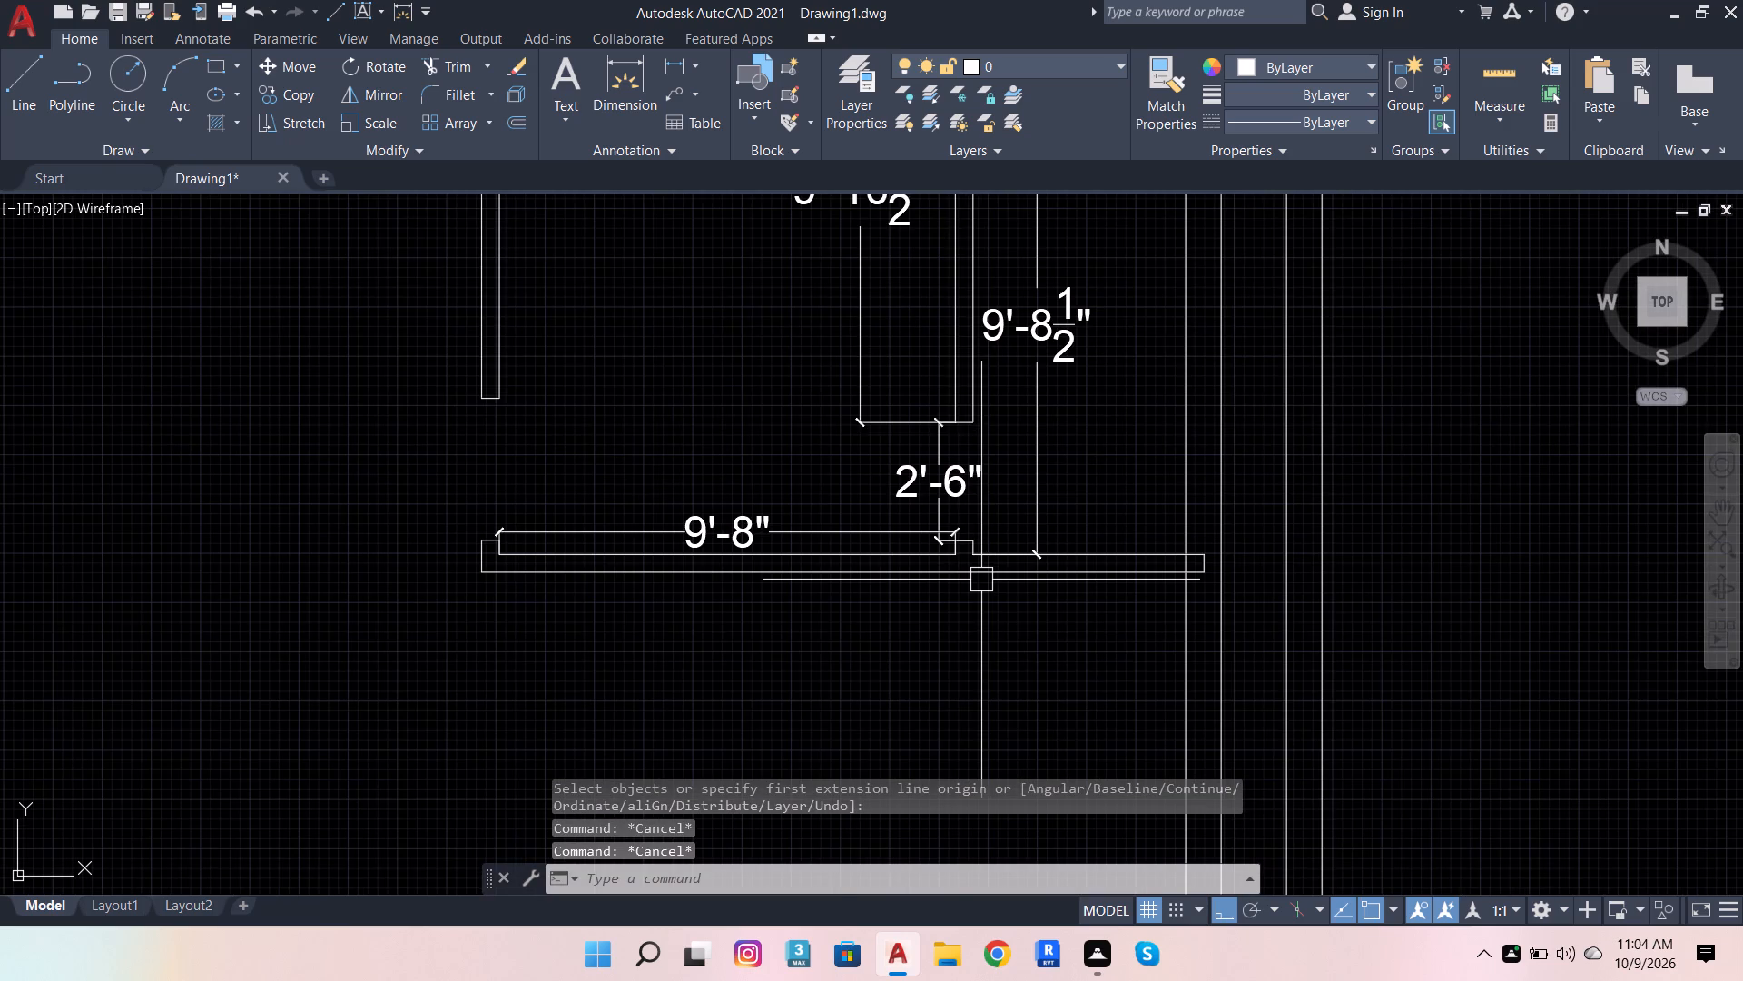
Dimension the west partition's inner face from the red corner block down to its open end, placing the dimension just inside the room.
scroll(773, 672, down, 2)
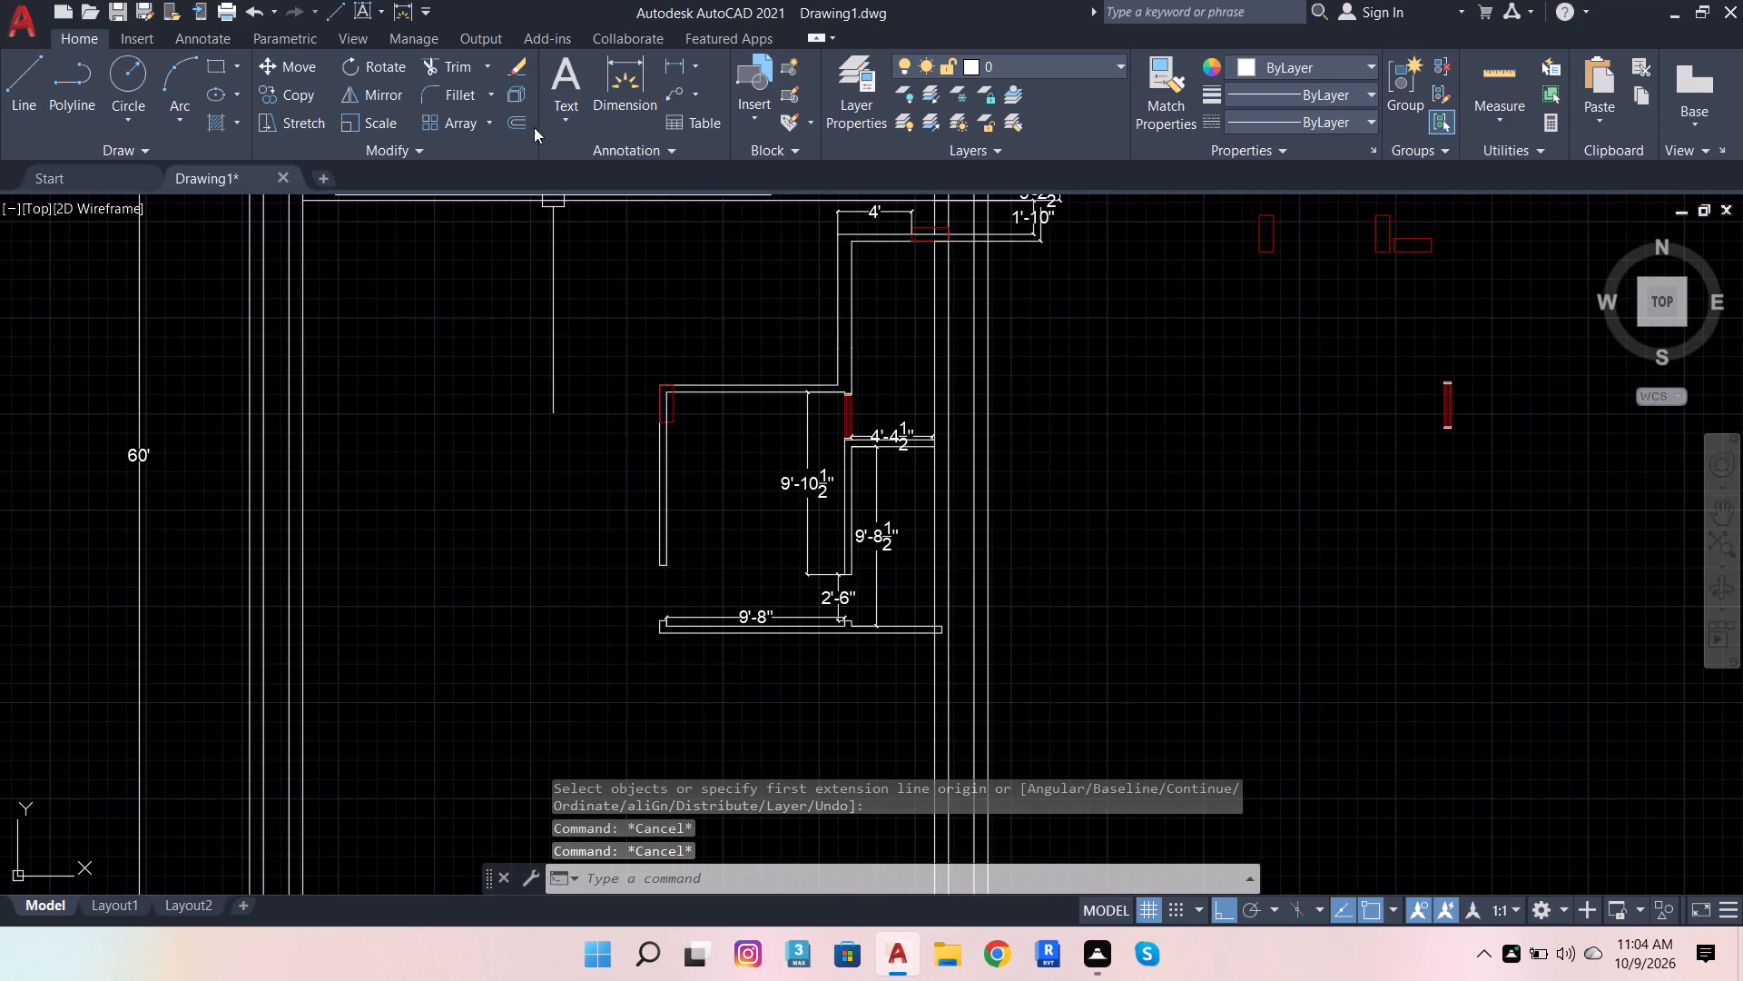
click(625, 67)
scroll(675, 469, up, 3)
click(645, 444)
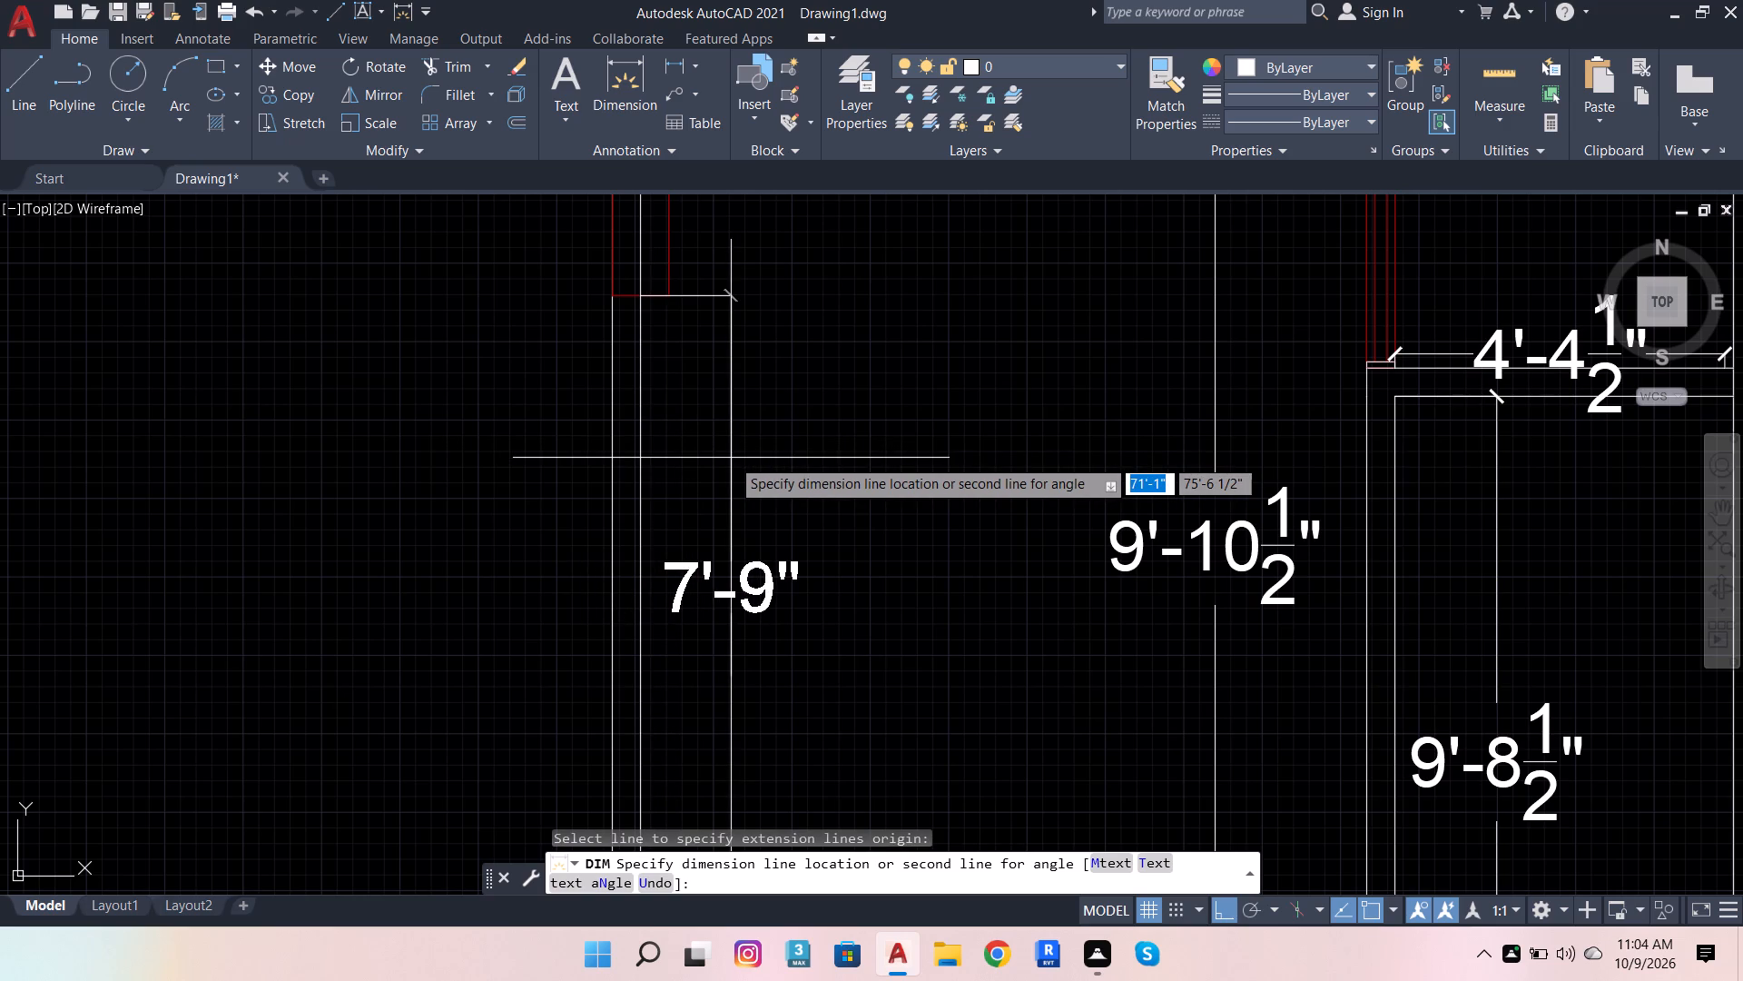
scroll(729, 464, down, 2)
click(720, 524)
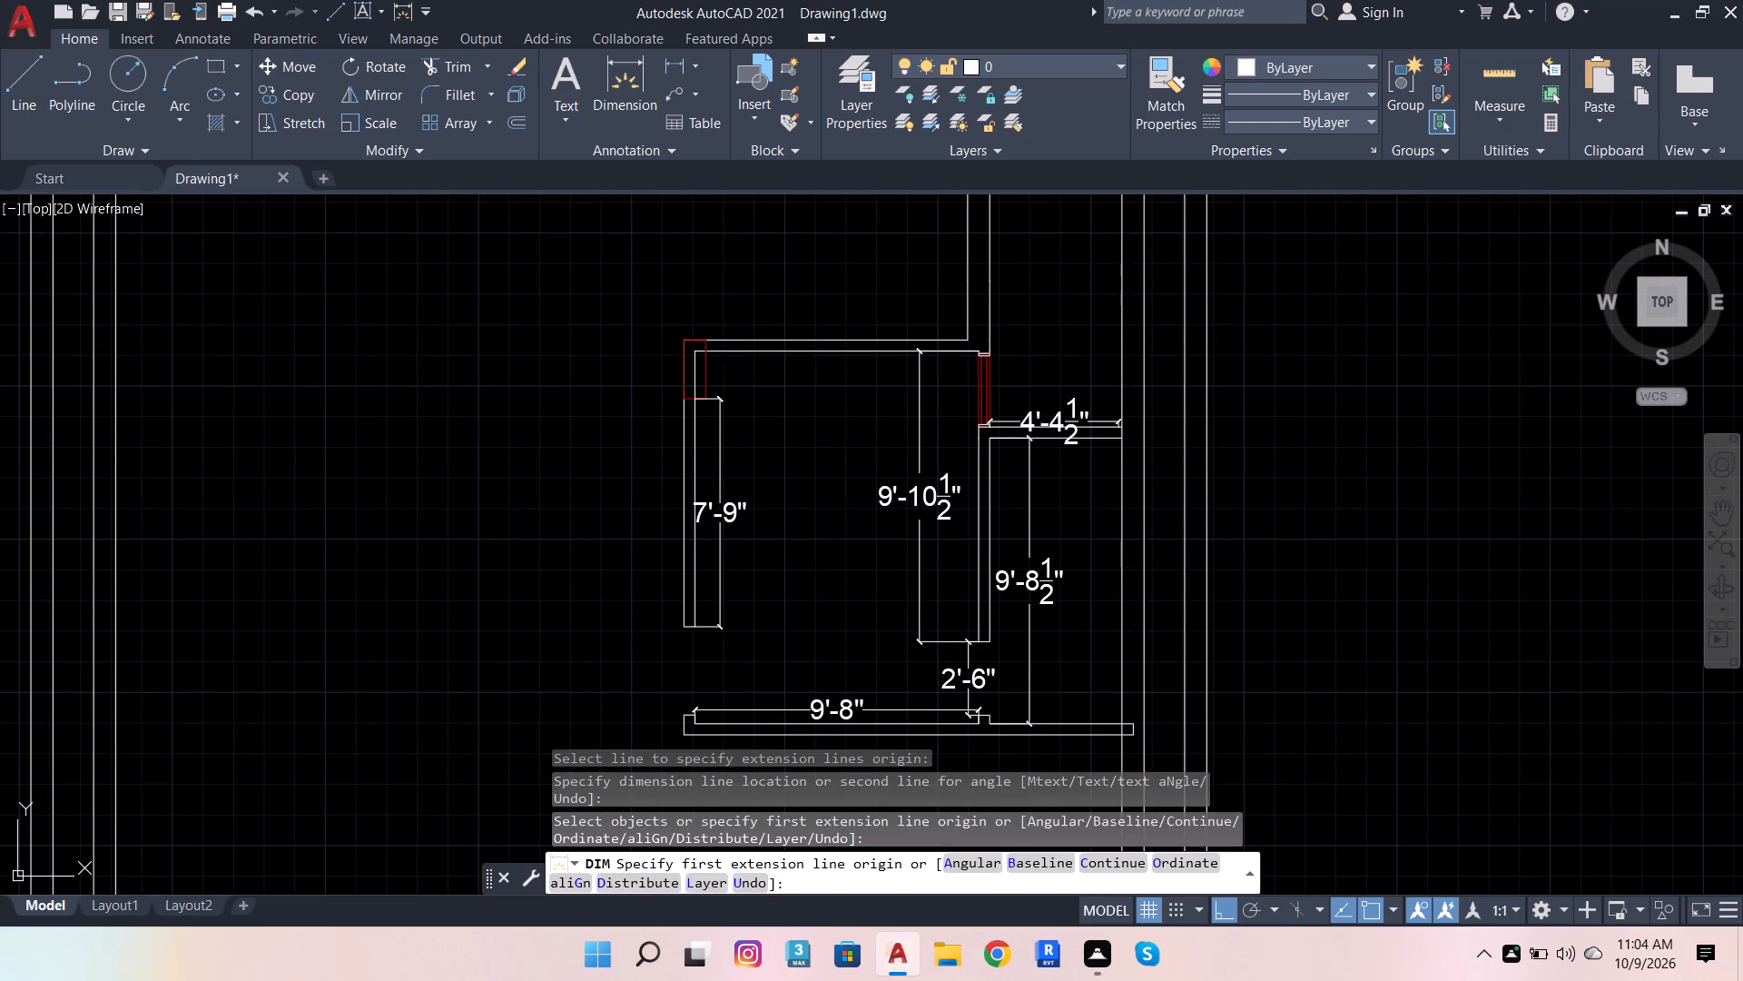
key(space)
key(Escape)
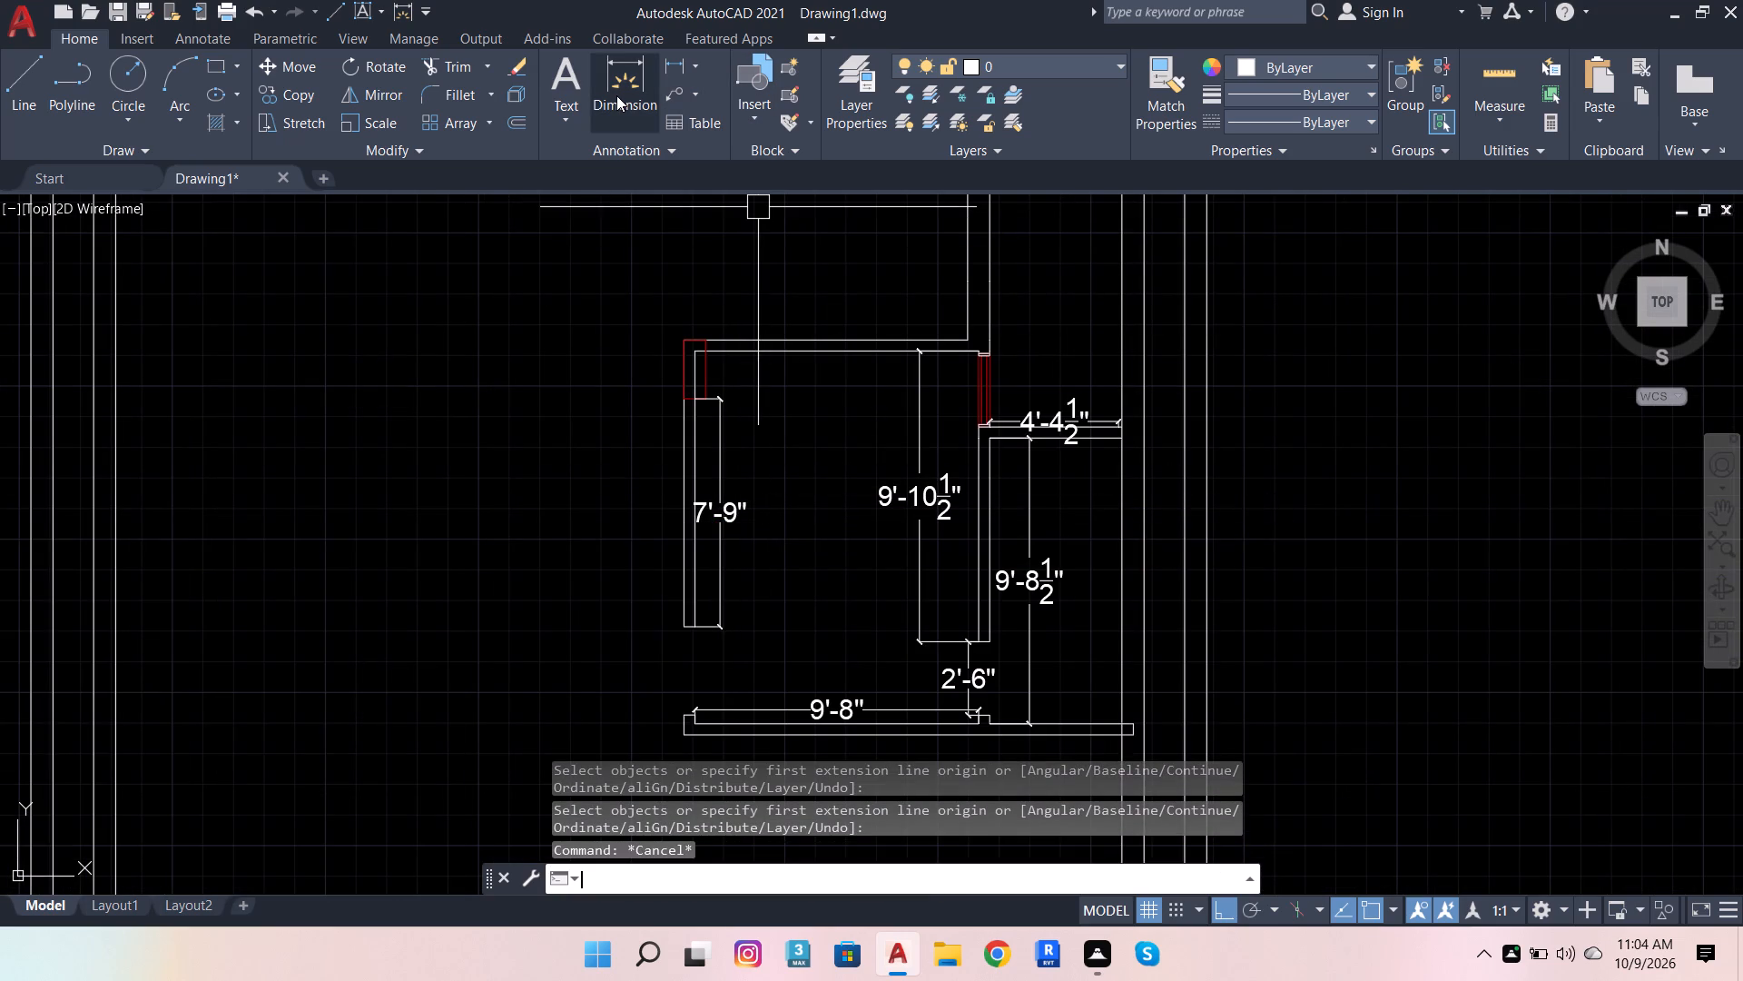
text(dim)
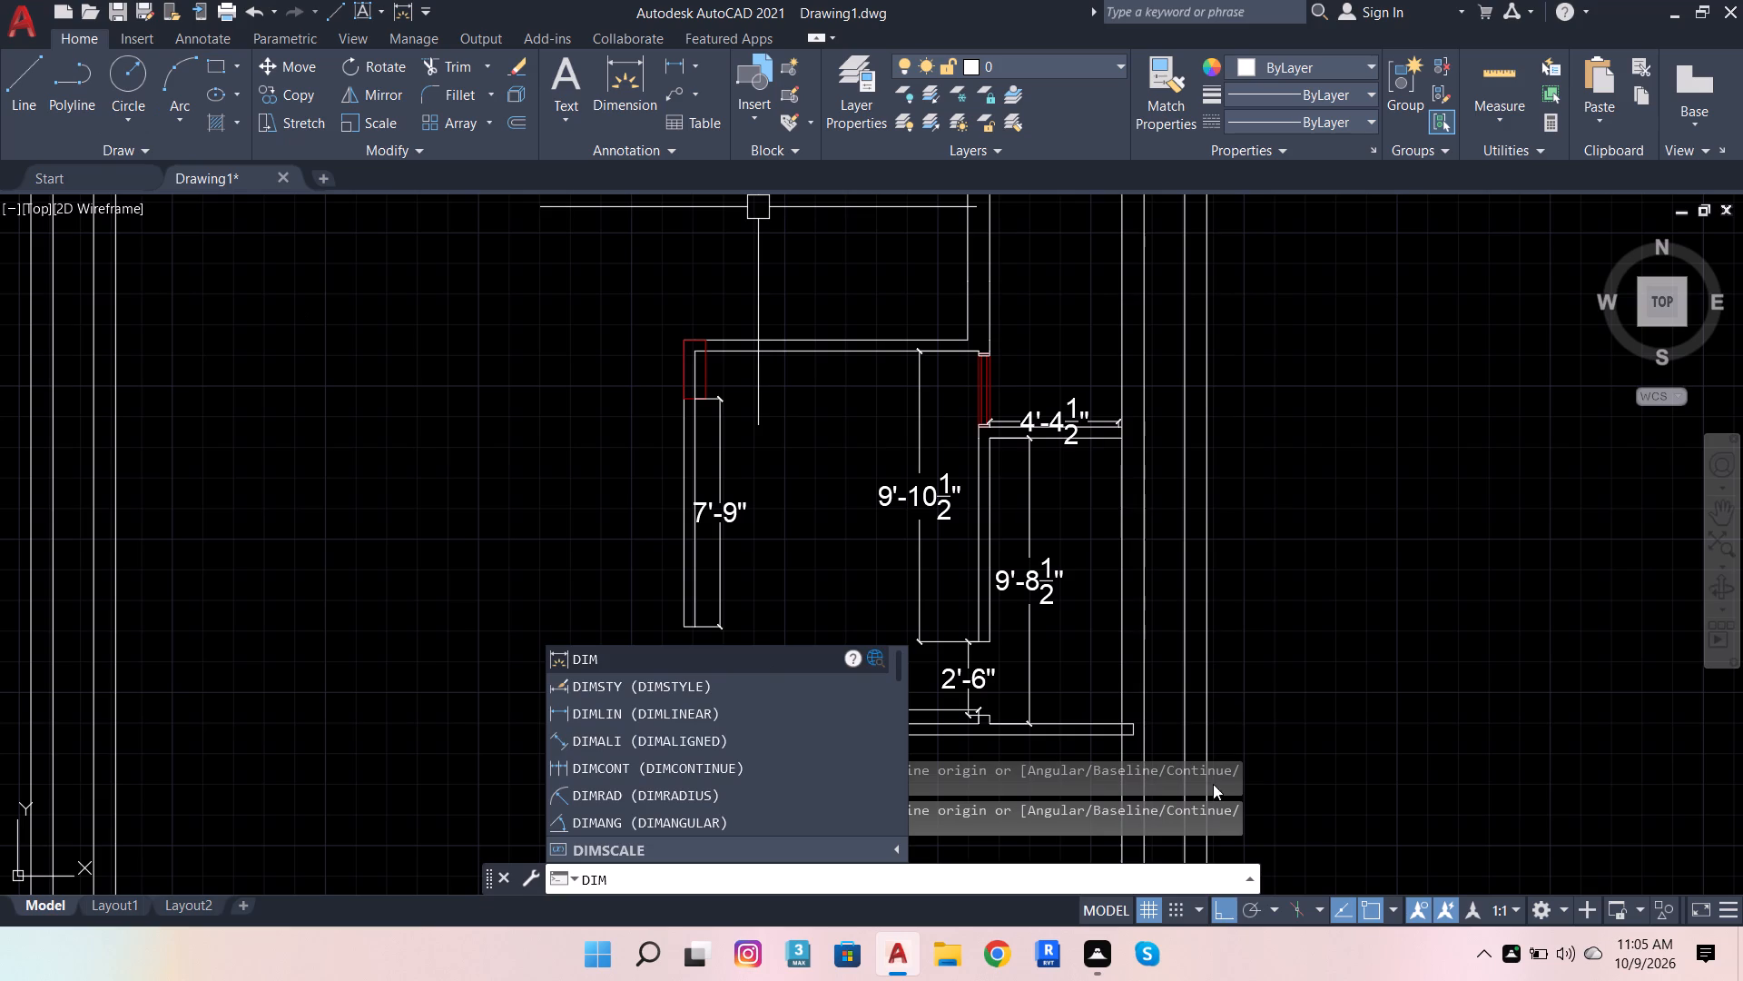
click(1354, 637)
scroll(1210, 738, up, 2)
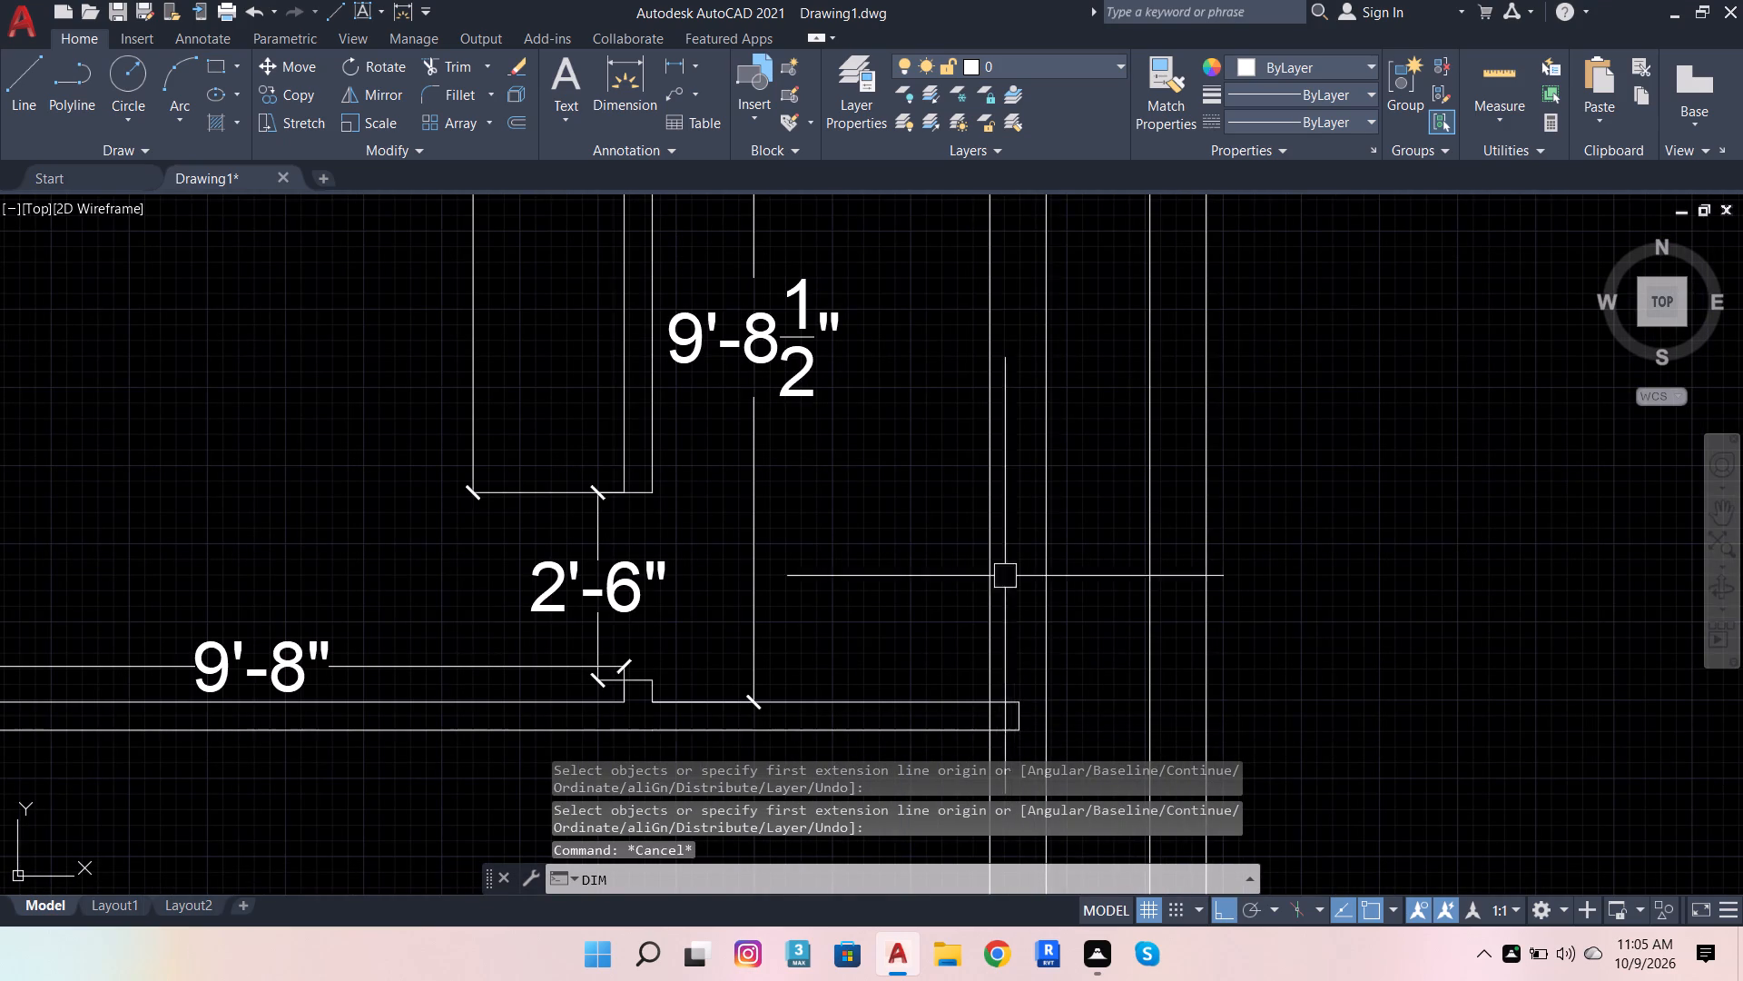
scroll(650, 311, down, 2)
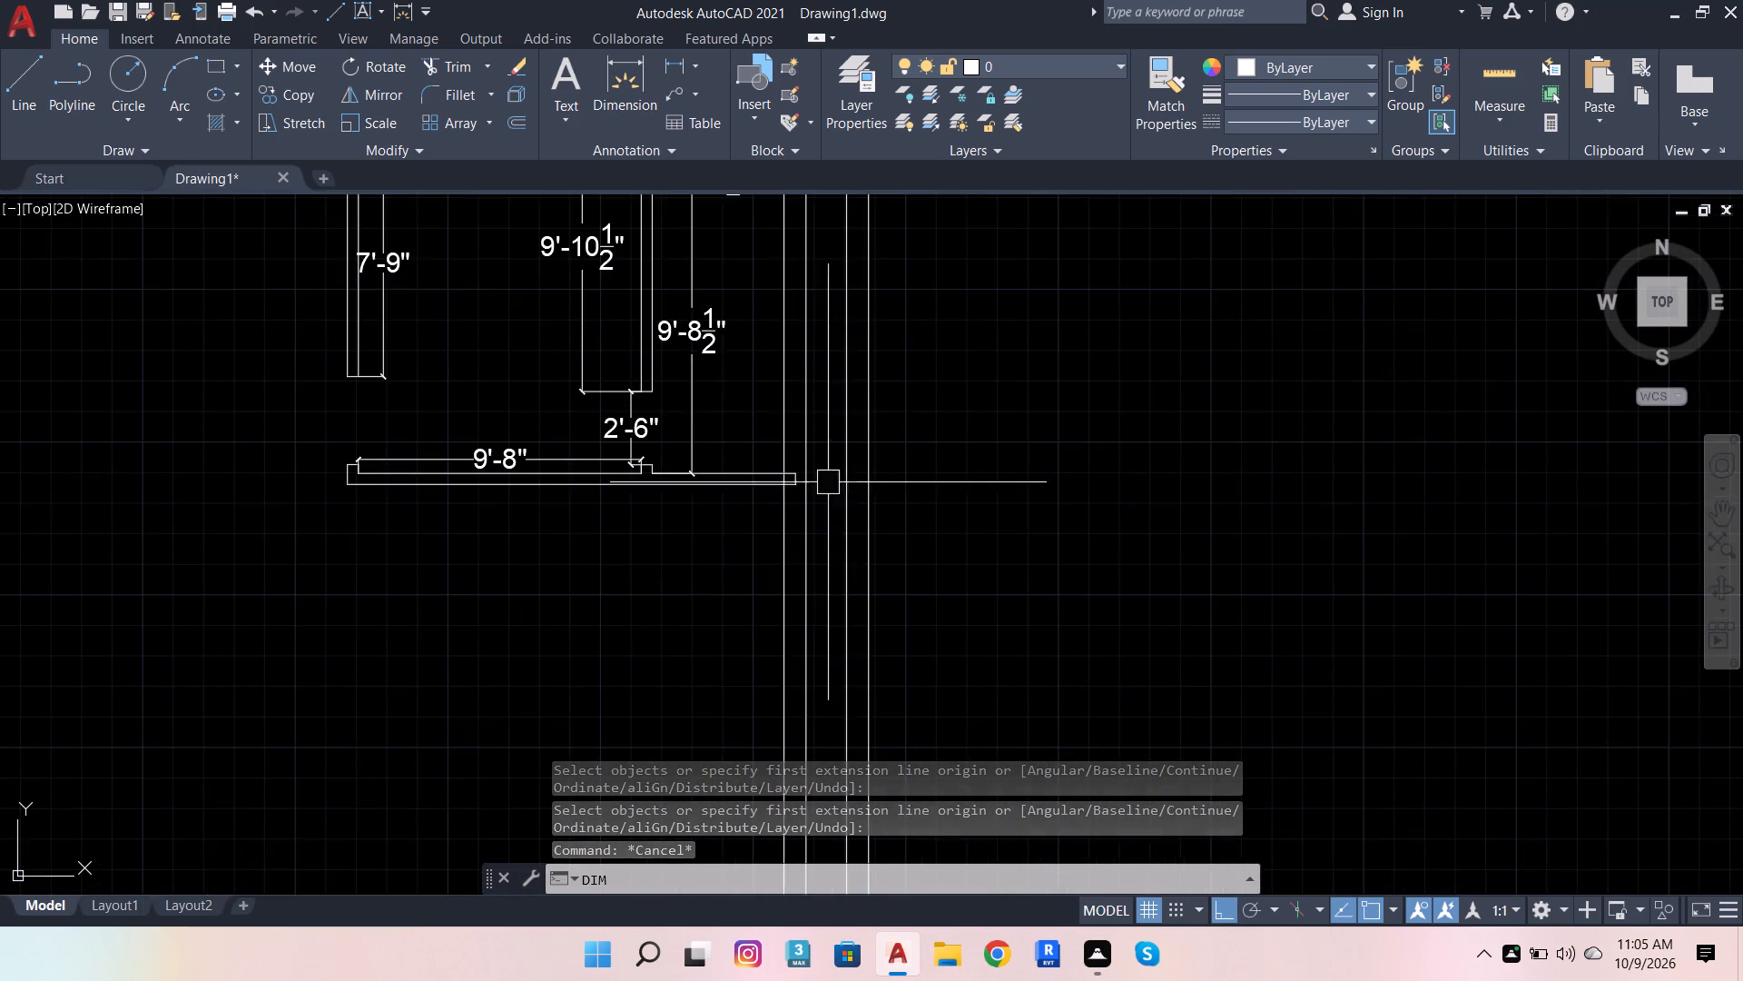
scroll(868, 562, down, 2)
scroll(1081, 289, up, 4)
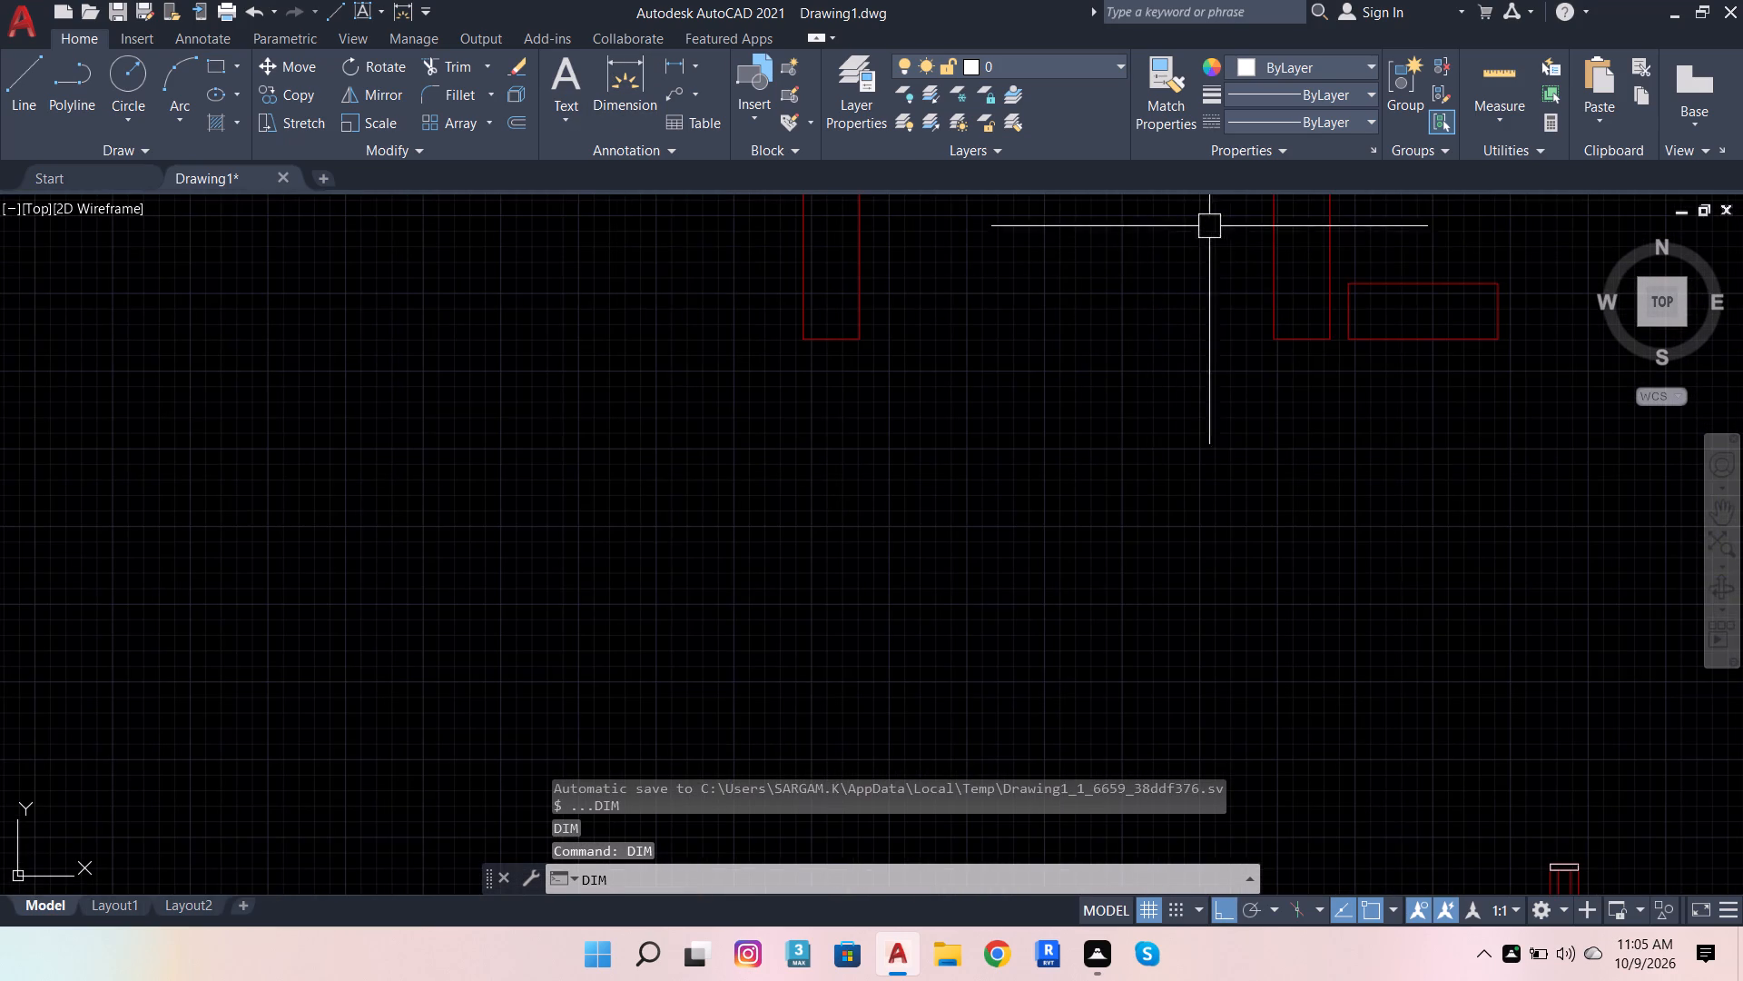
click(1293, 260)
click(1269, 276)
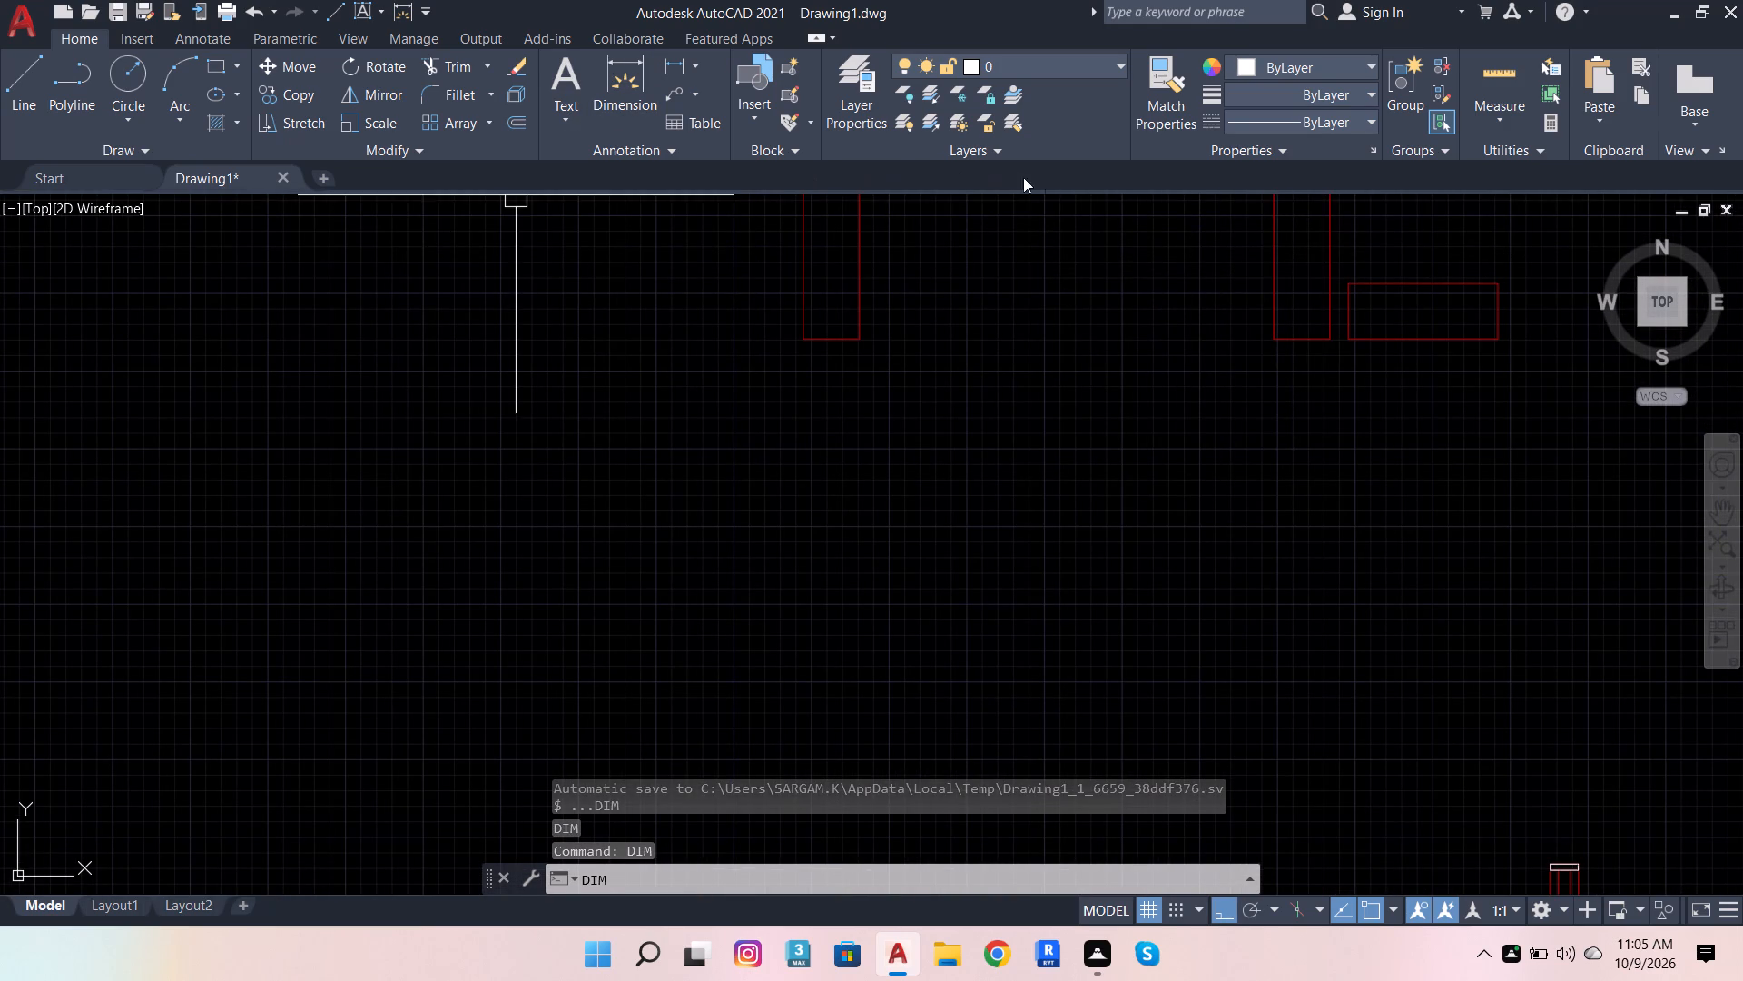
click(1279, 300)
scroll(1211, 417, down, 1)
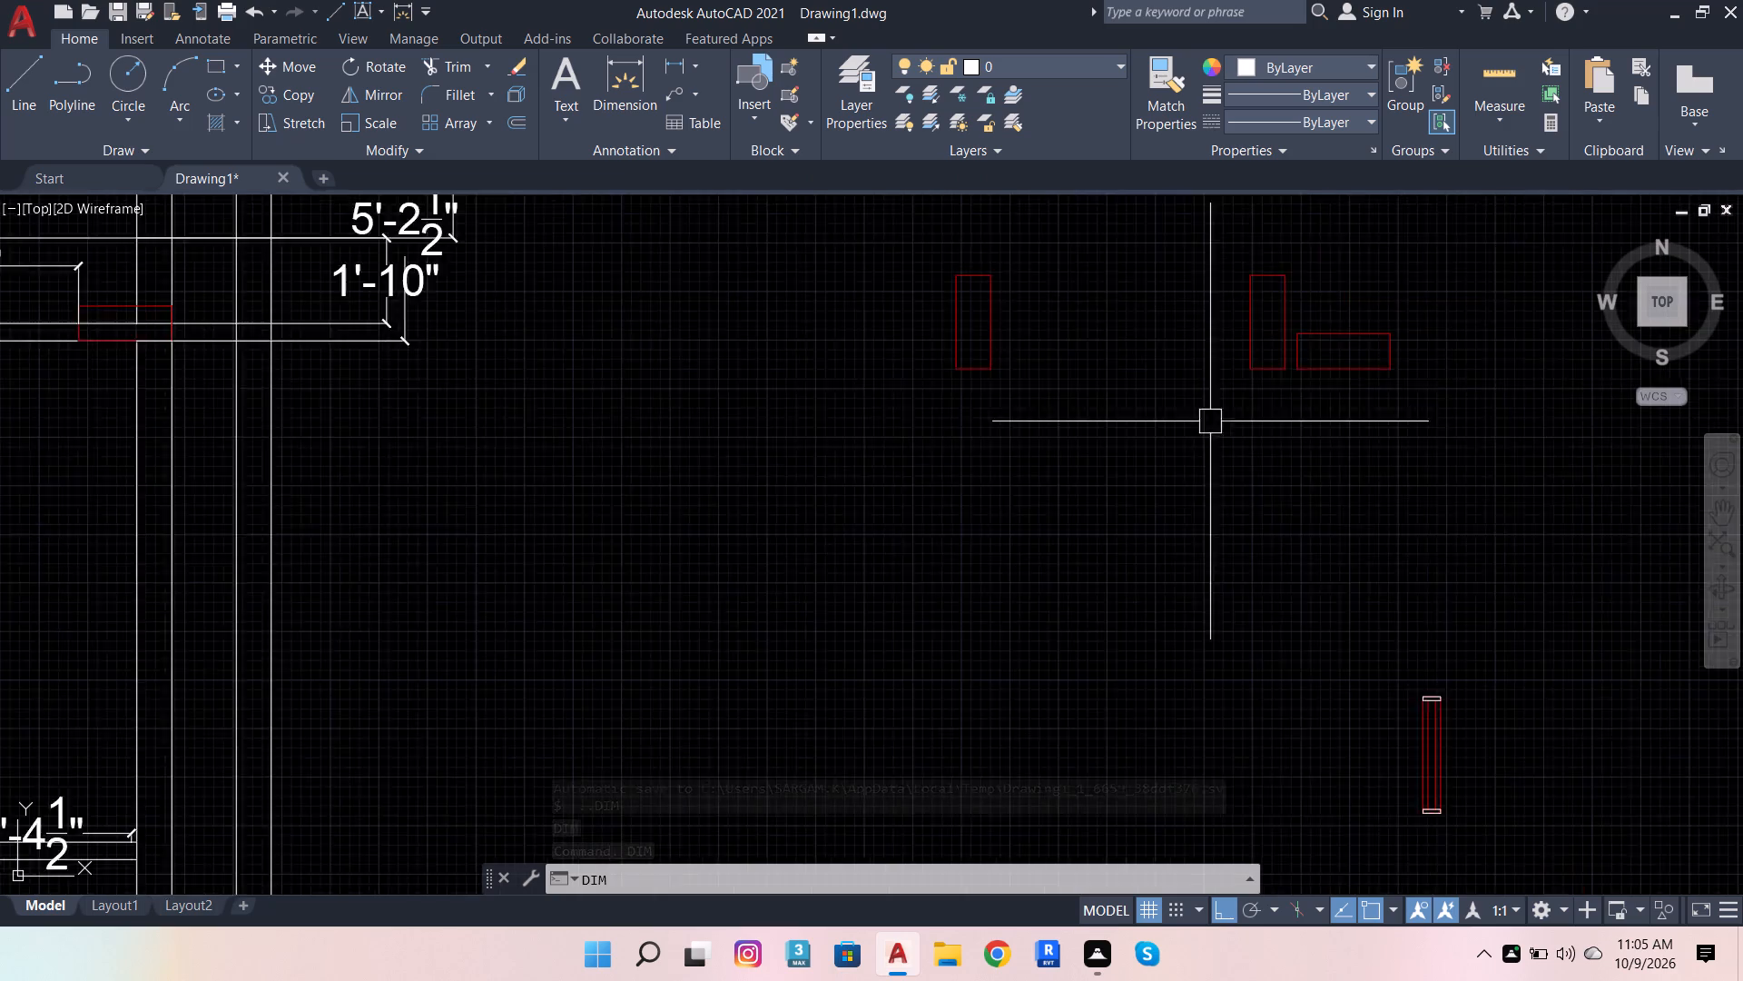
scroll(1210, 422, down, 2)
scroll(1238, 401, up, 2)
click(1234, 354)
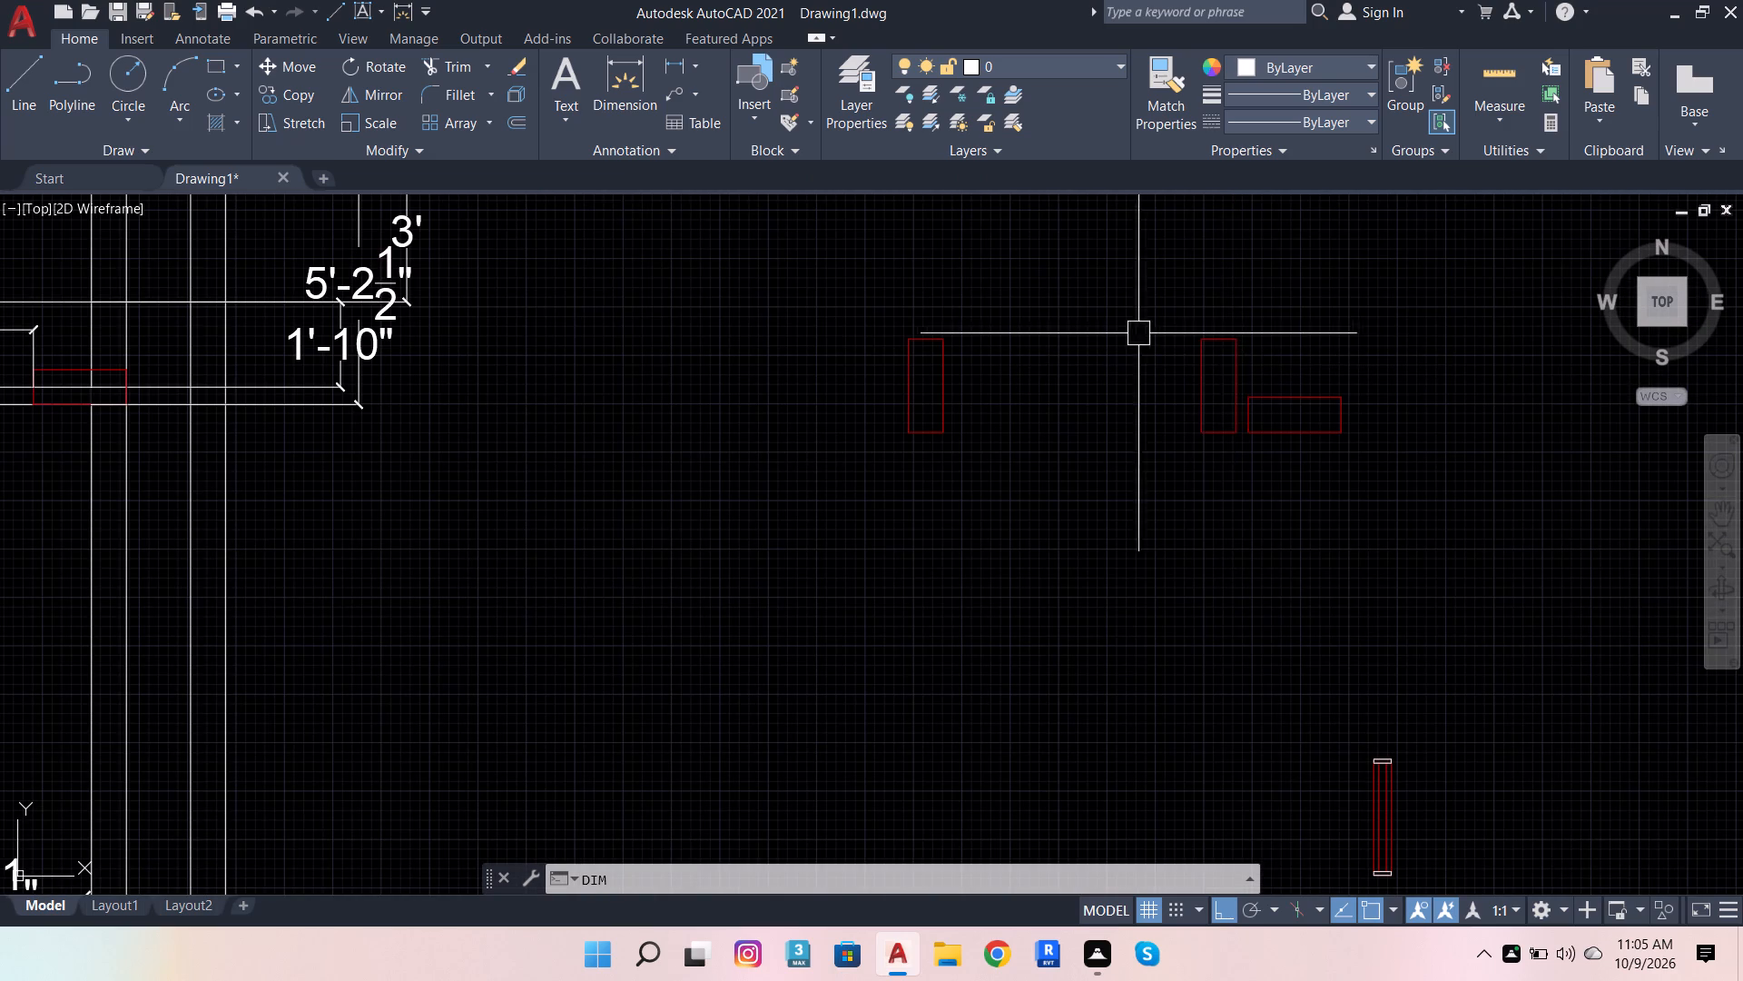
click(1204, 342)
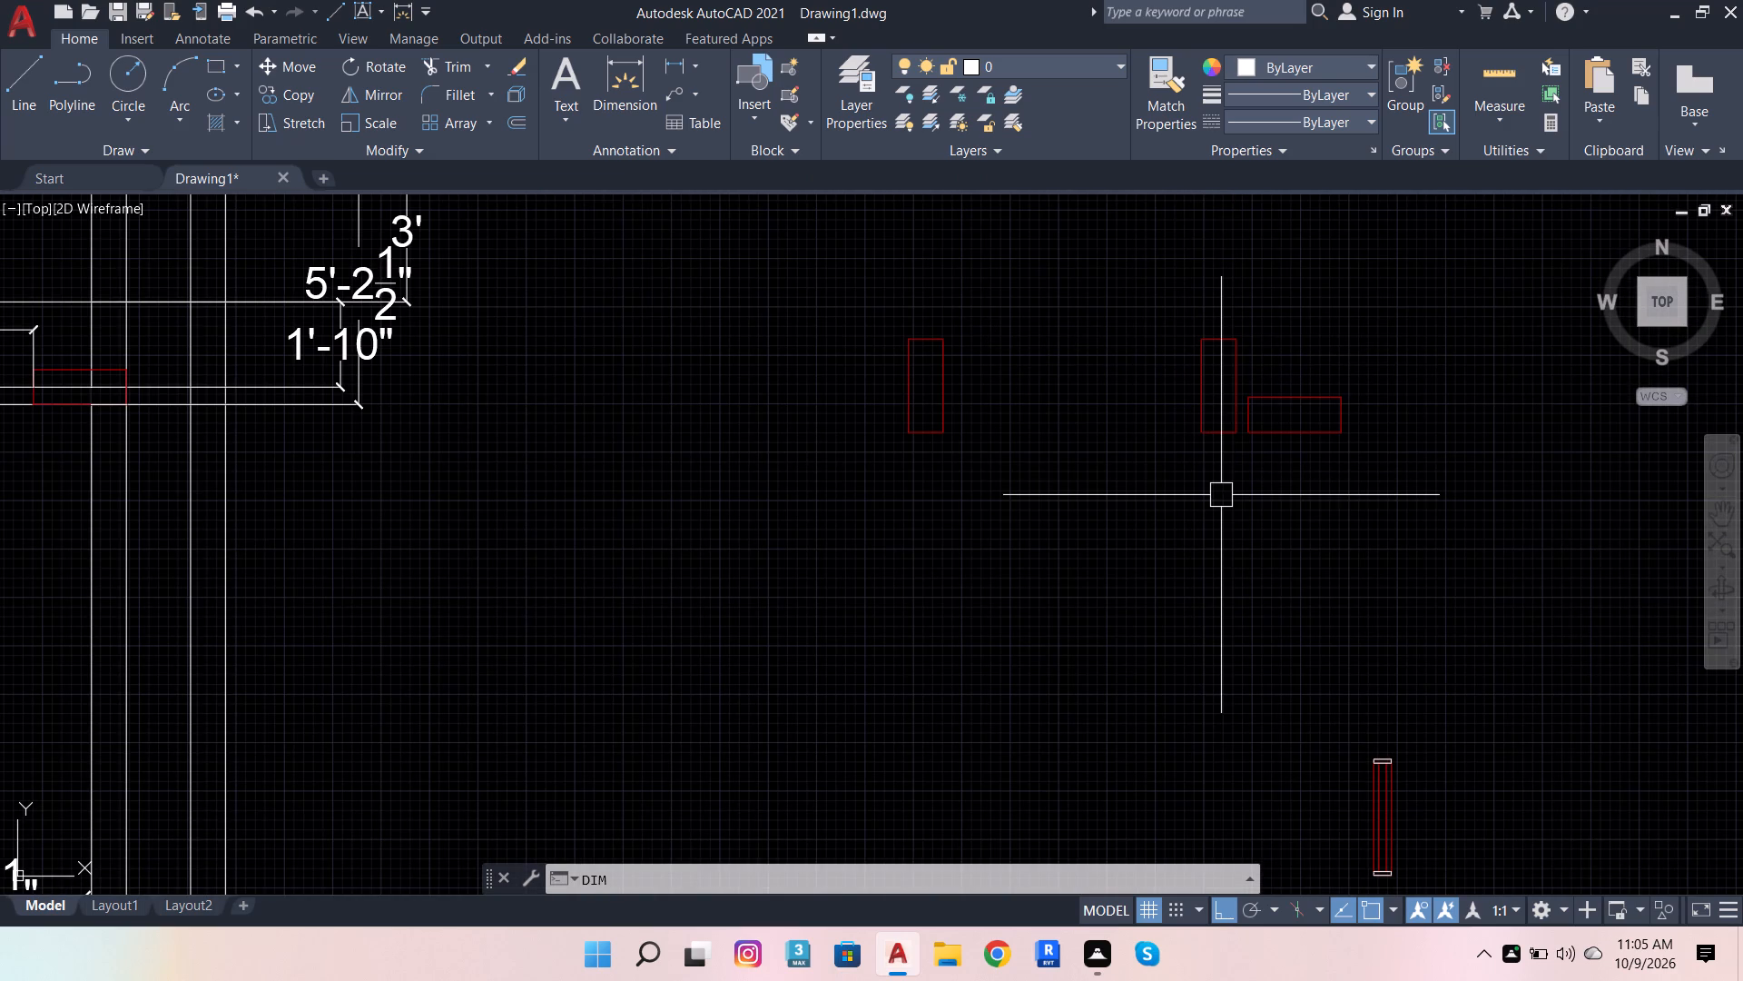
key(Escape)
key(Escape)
Move the spare upright red block beside the horizontal one, by its upper-left corner, to where the bottom wall meets the east outer wall.
click(1195, 389)
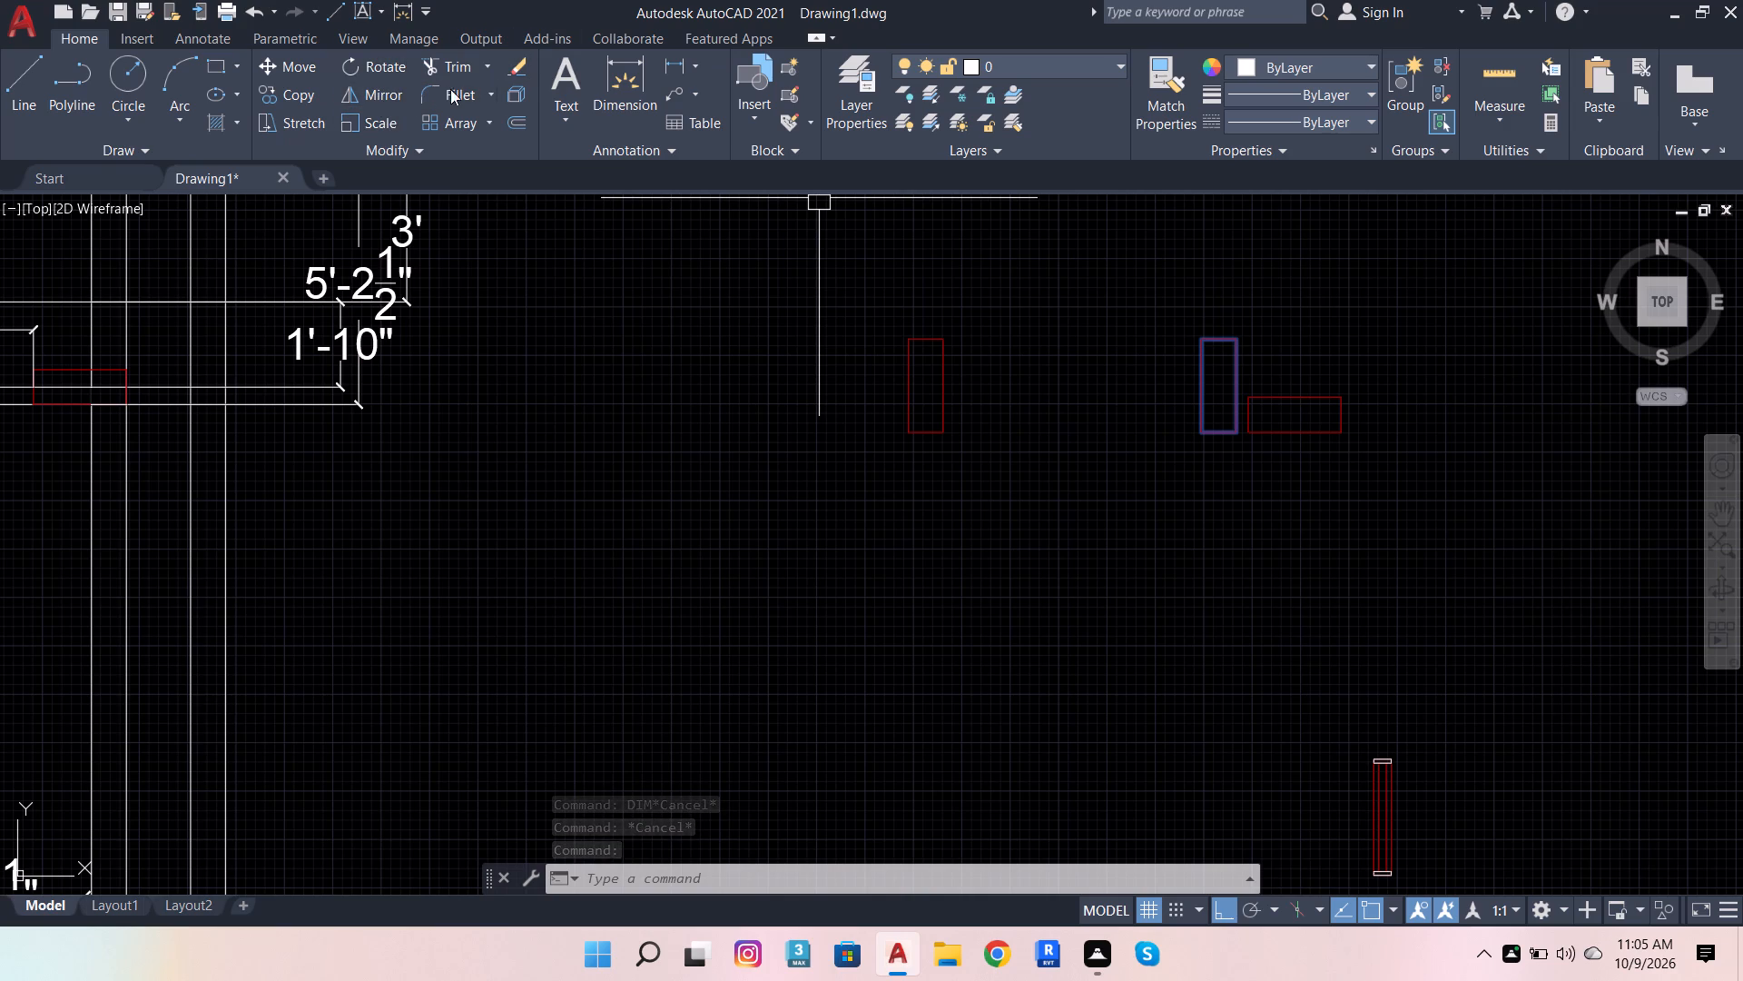
click(316, 71)
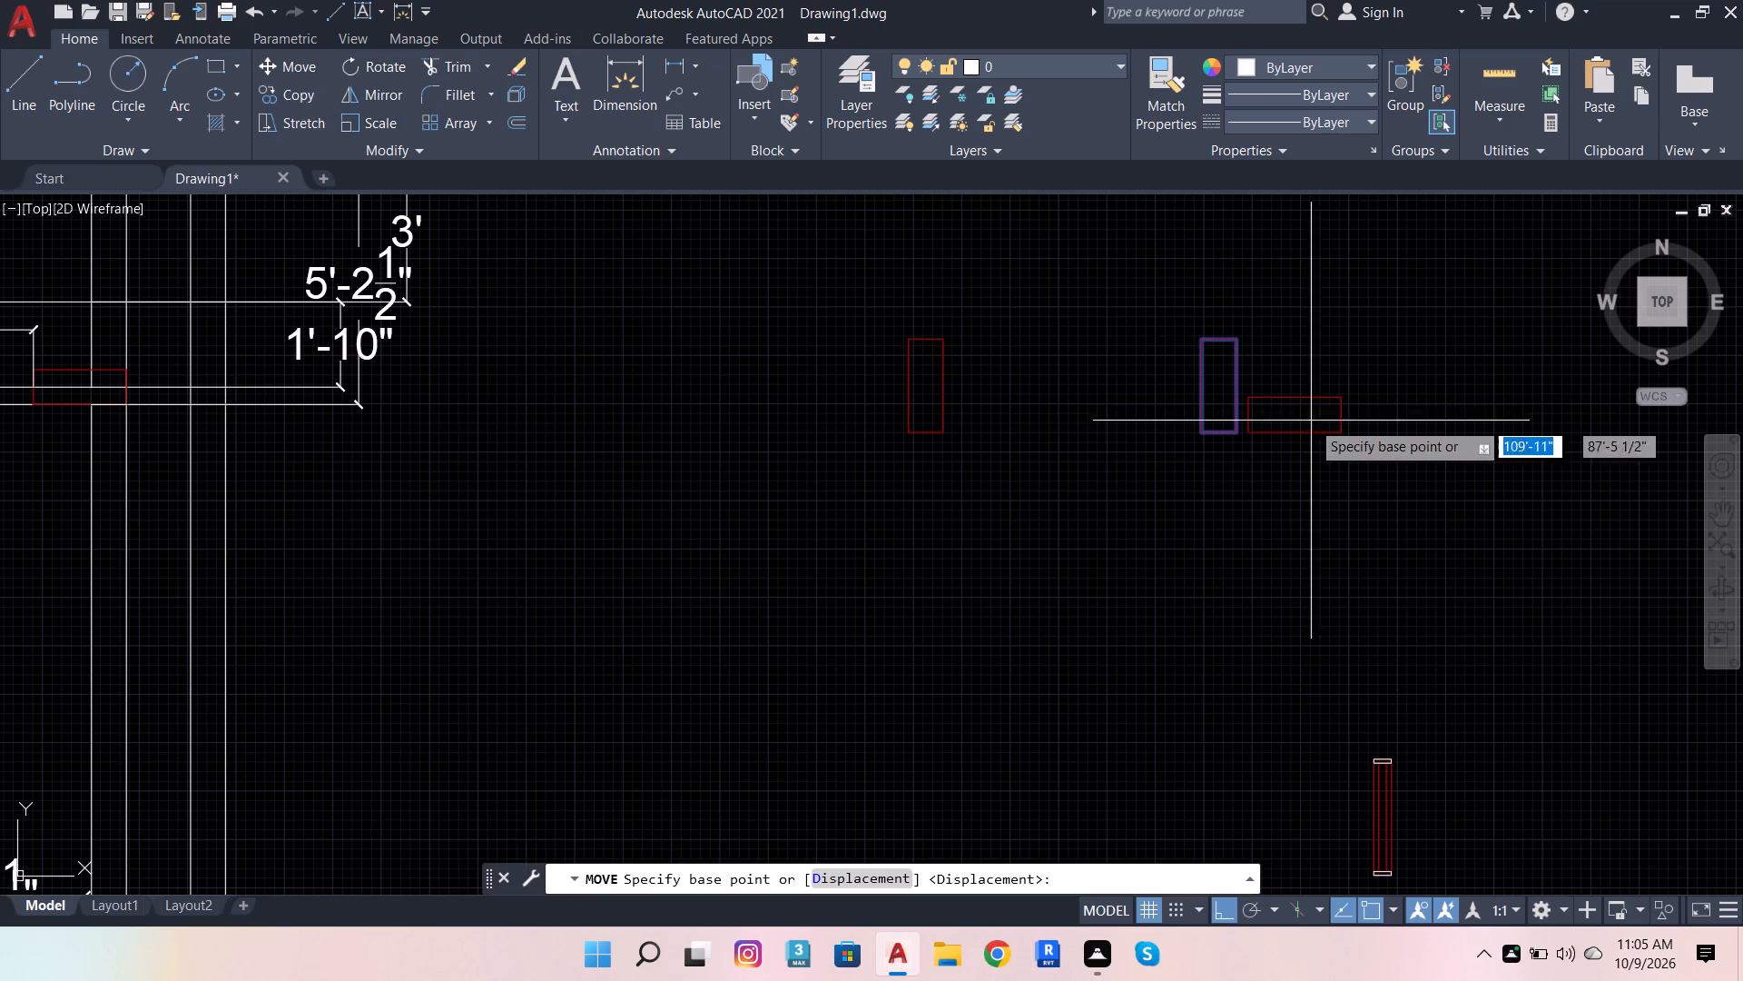
click(1200, 339)
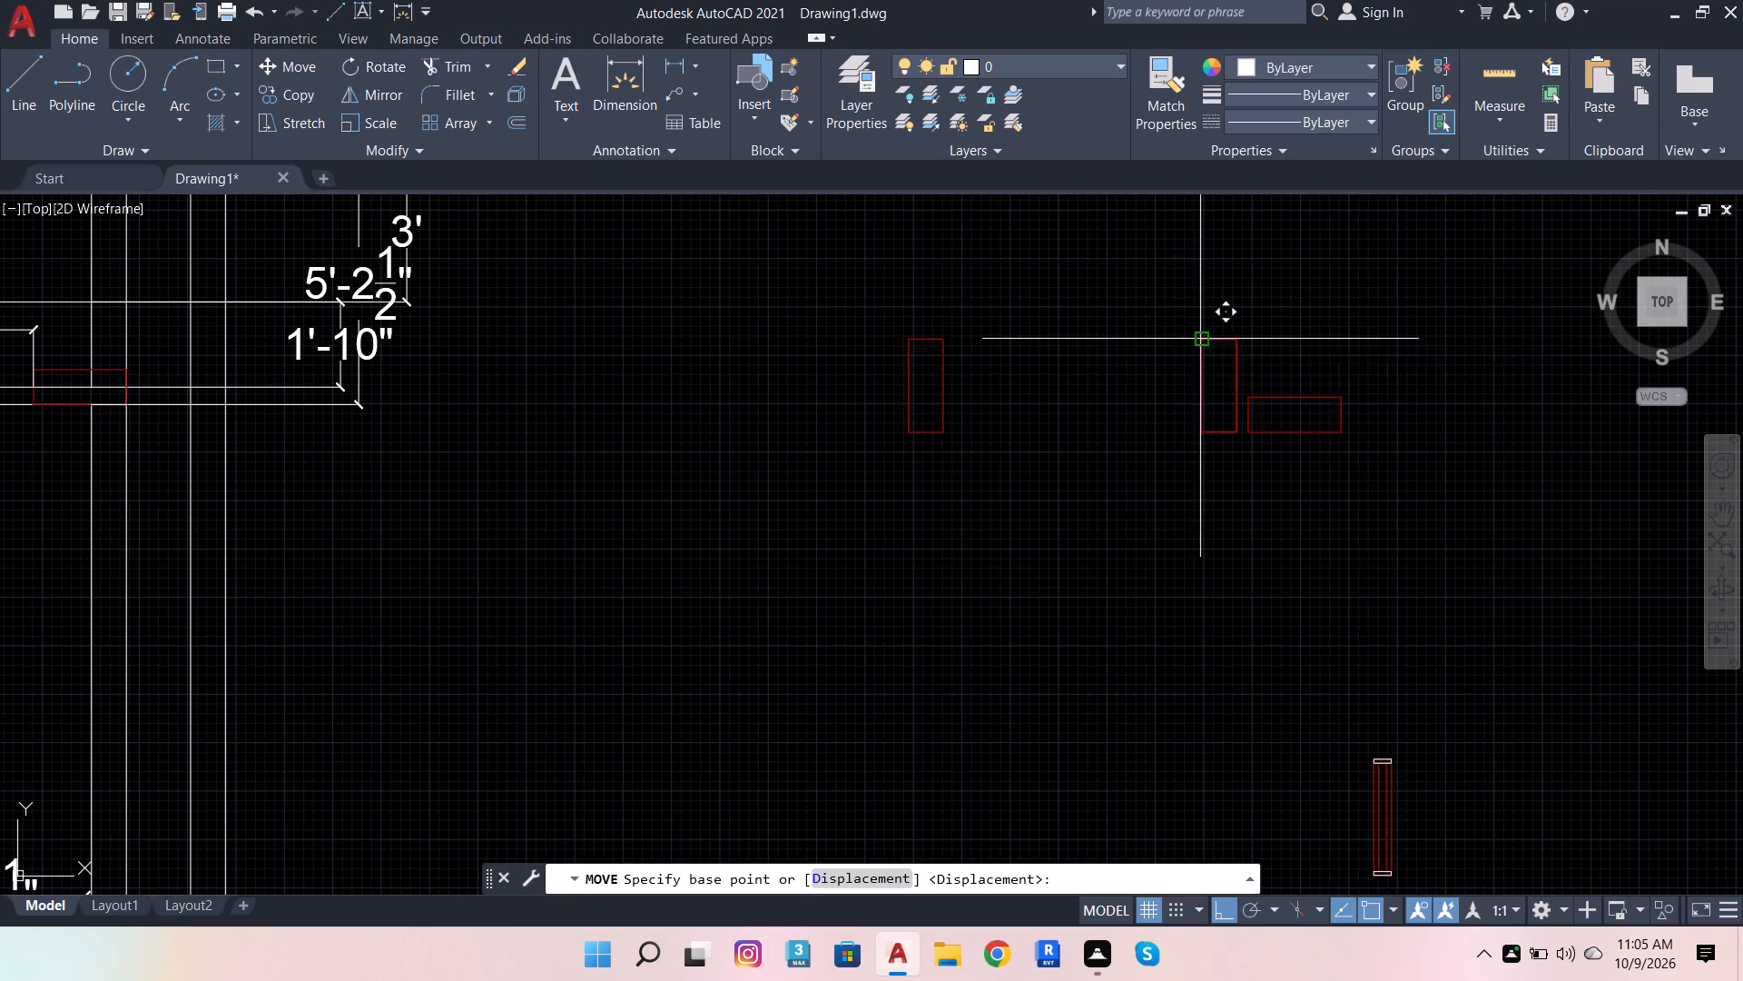
scroll(1305, 395, down, 5)
scroll(1204, 486, up, 4)
scroll(1169, 624, up, 2)
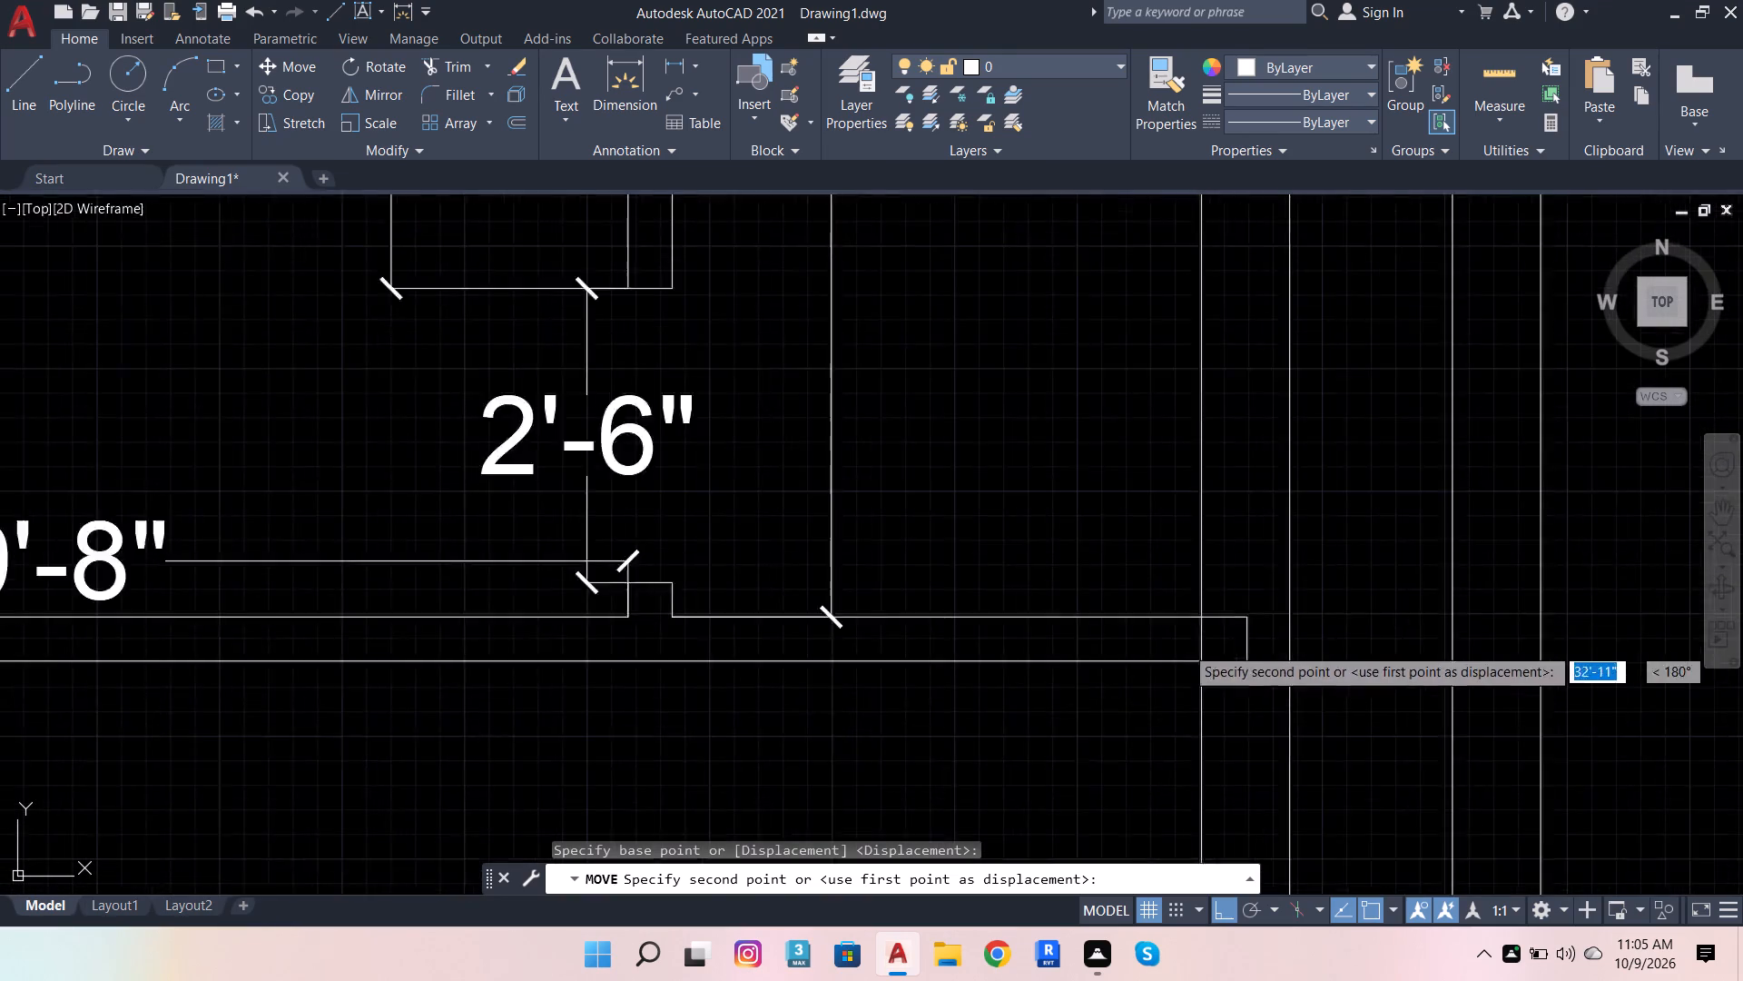
Place the red column being moved at the outer wall, aligned with the upper line of the 9'-8" room's bottom wall.
scroll(1185, 646, up, 2)
click(1206, 602)
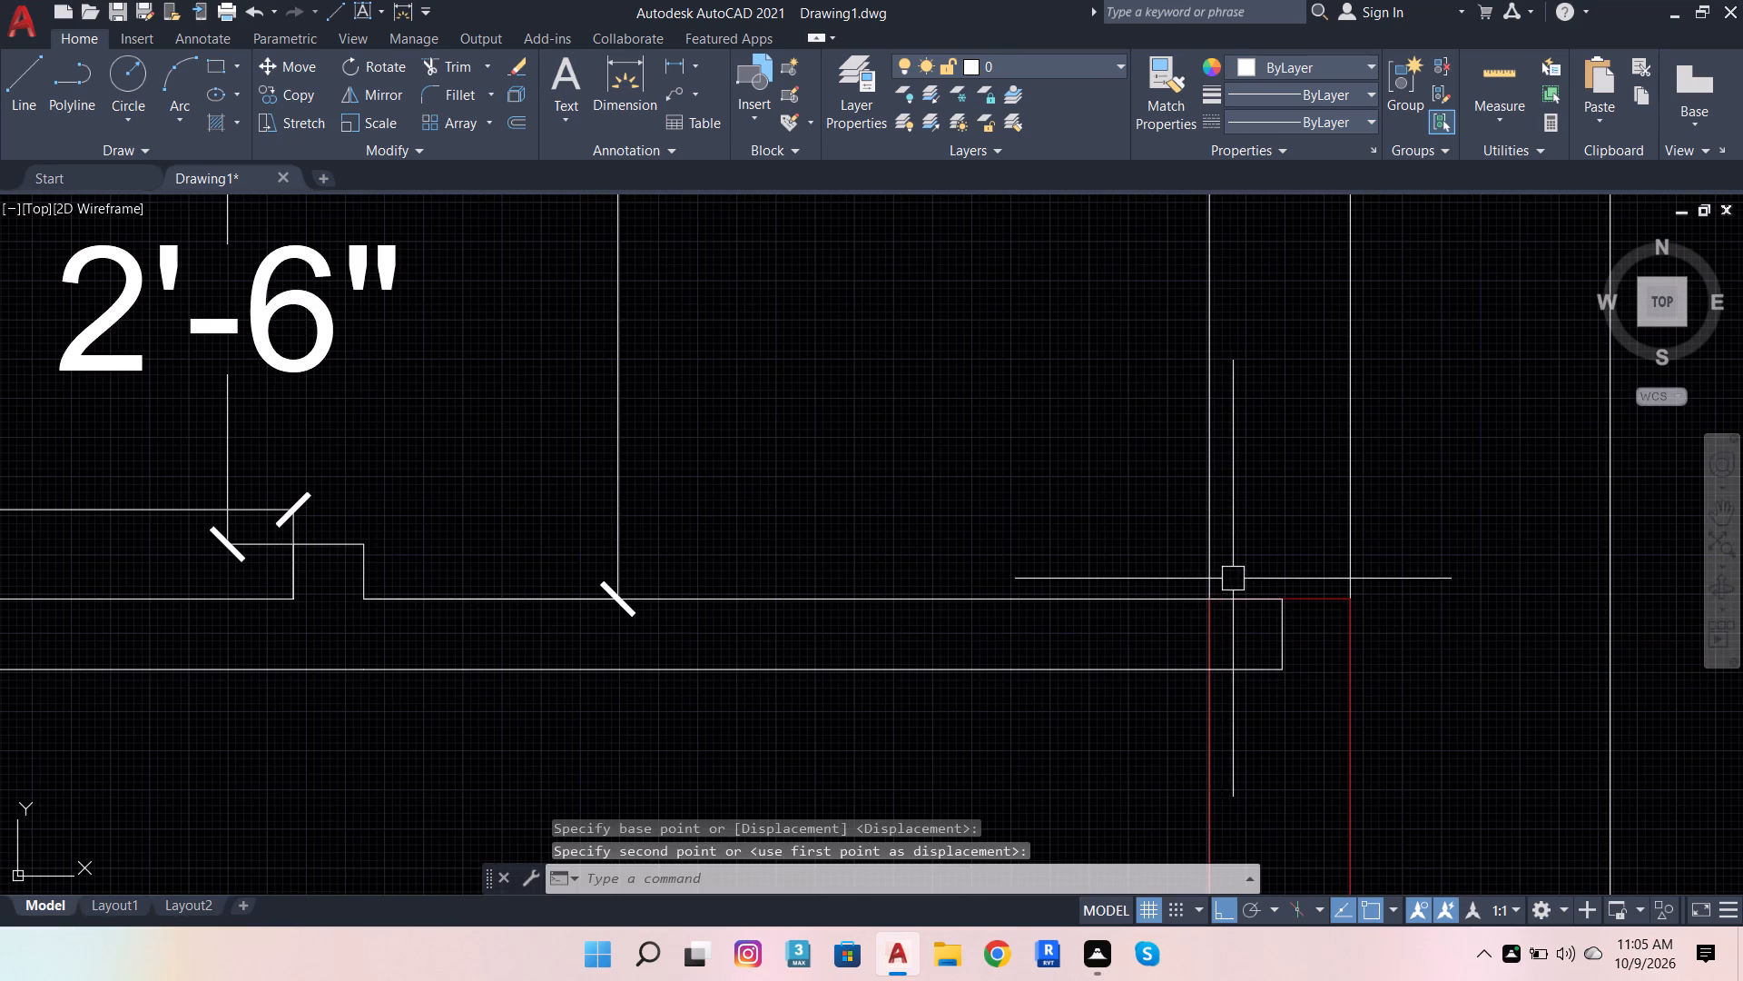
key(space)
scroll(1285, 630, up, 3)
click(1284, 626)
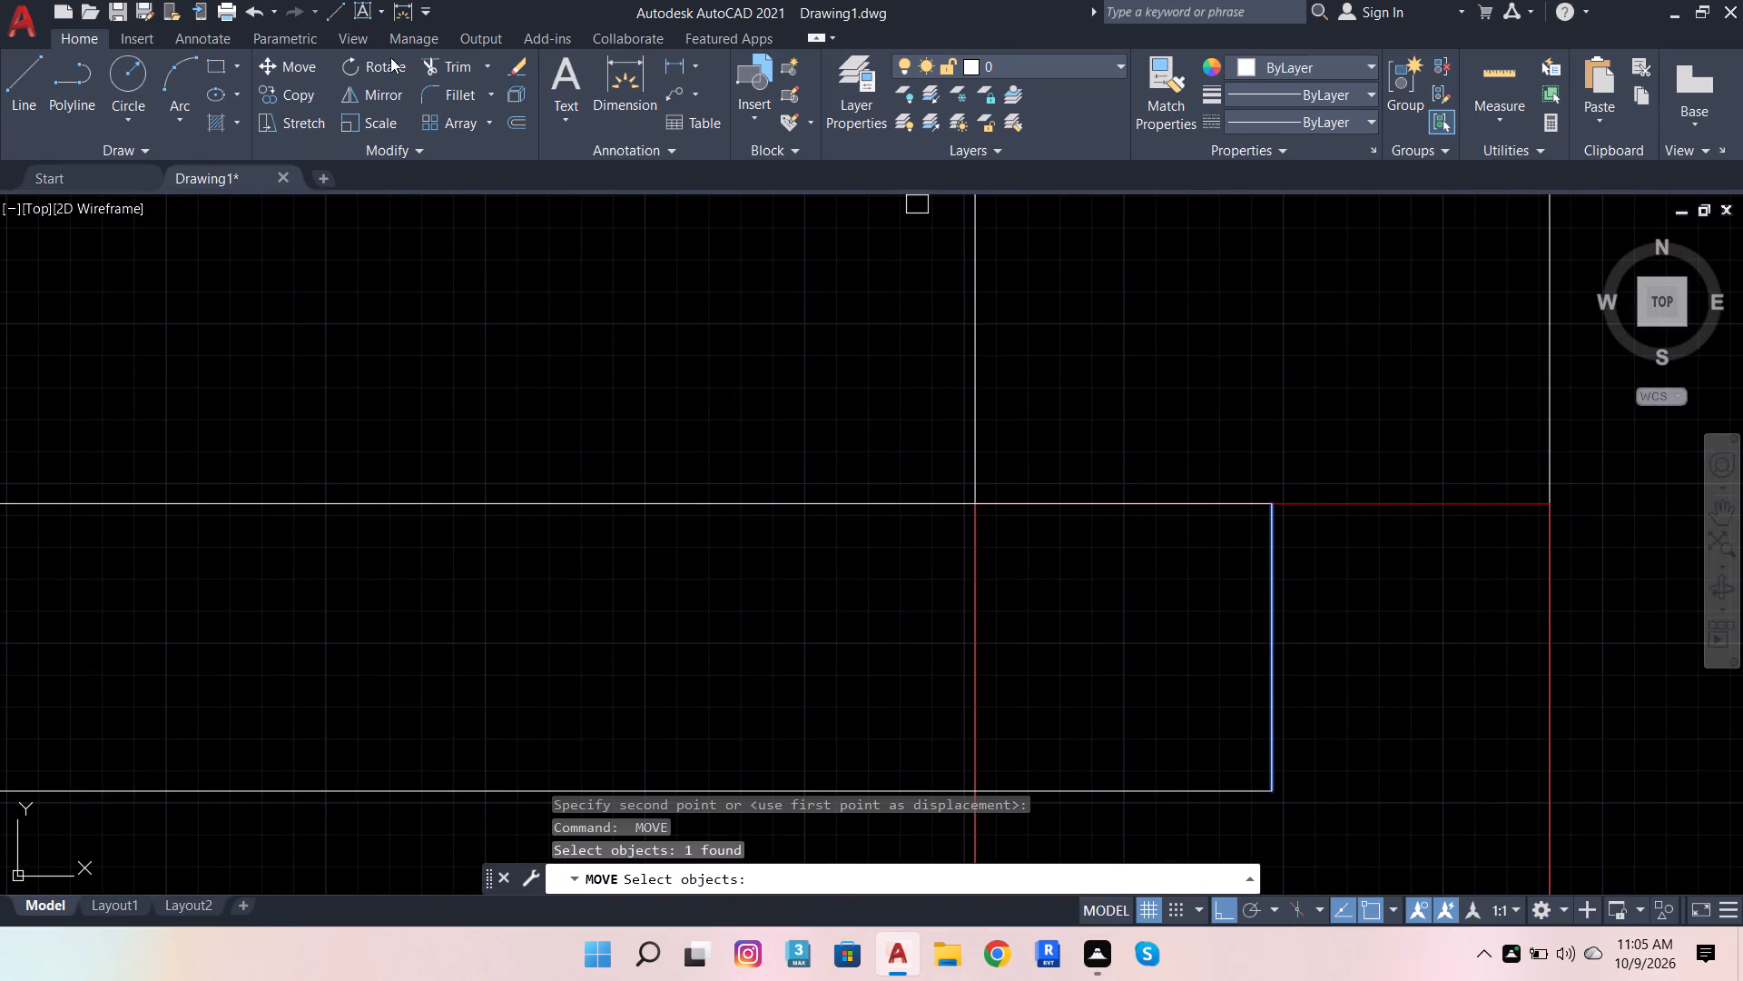
Trim the bottom wall's two horizontal lines and its end line where they run inside the red column.
click(458, 76)
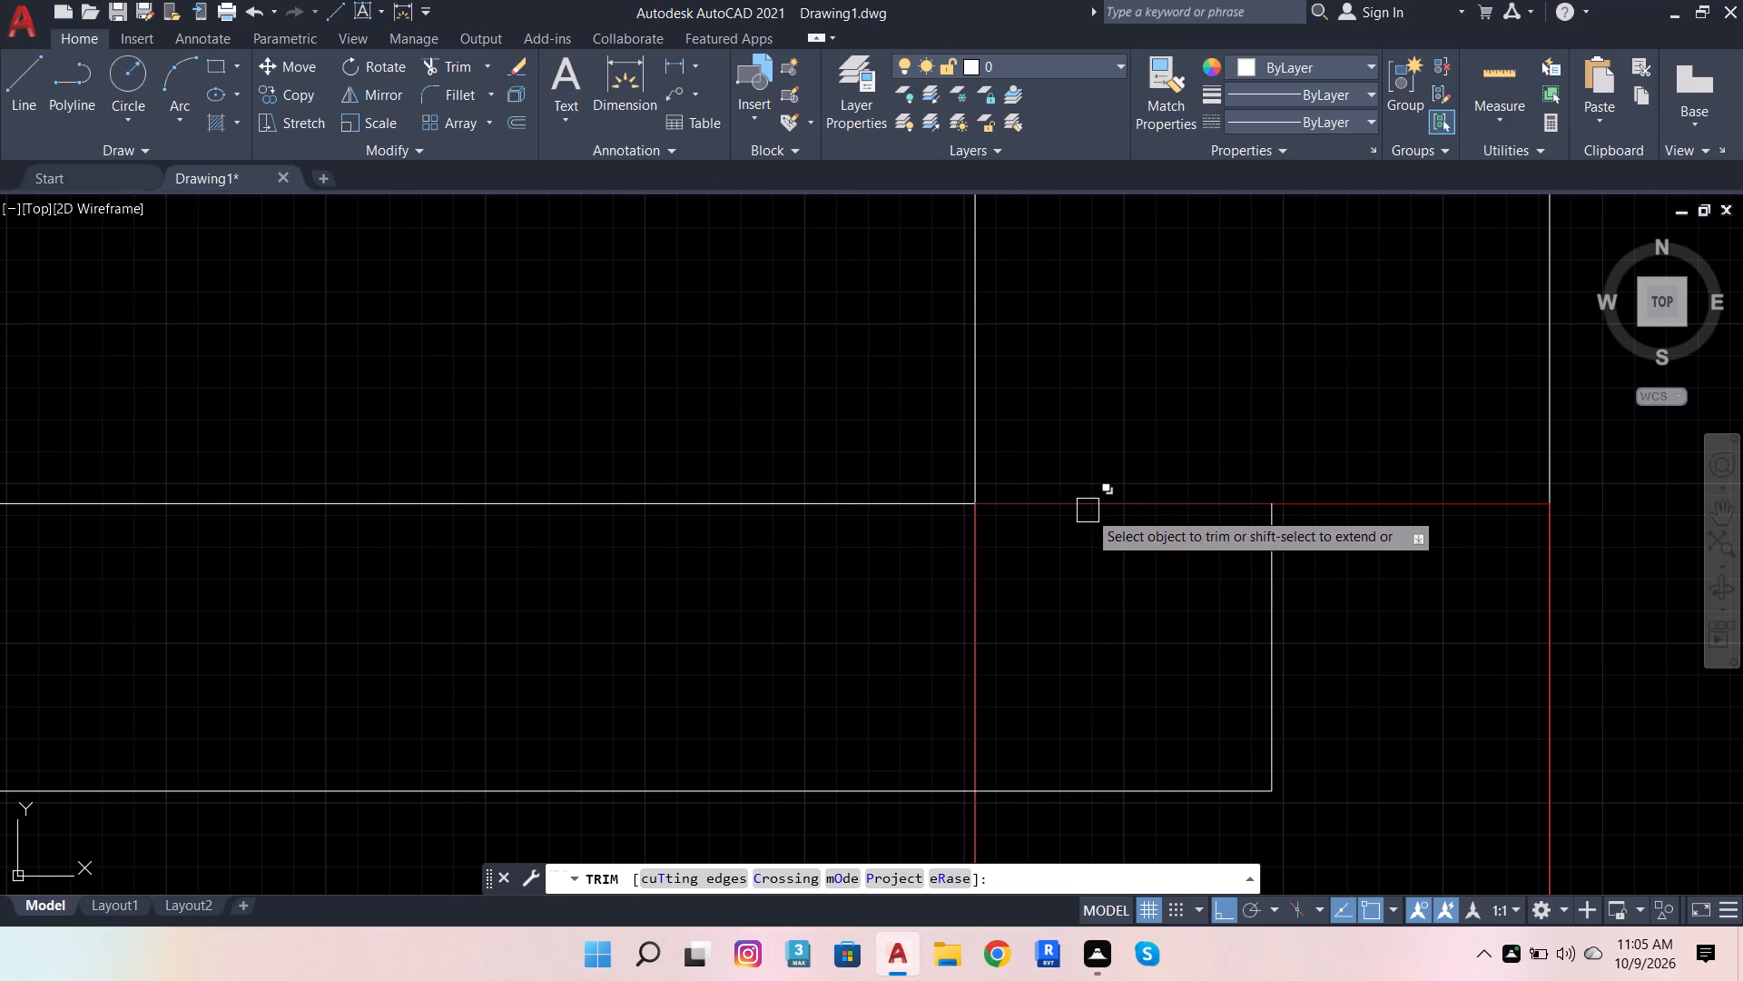
click(1088, 510)
click(1237, 594)
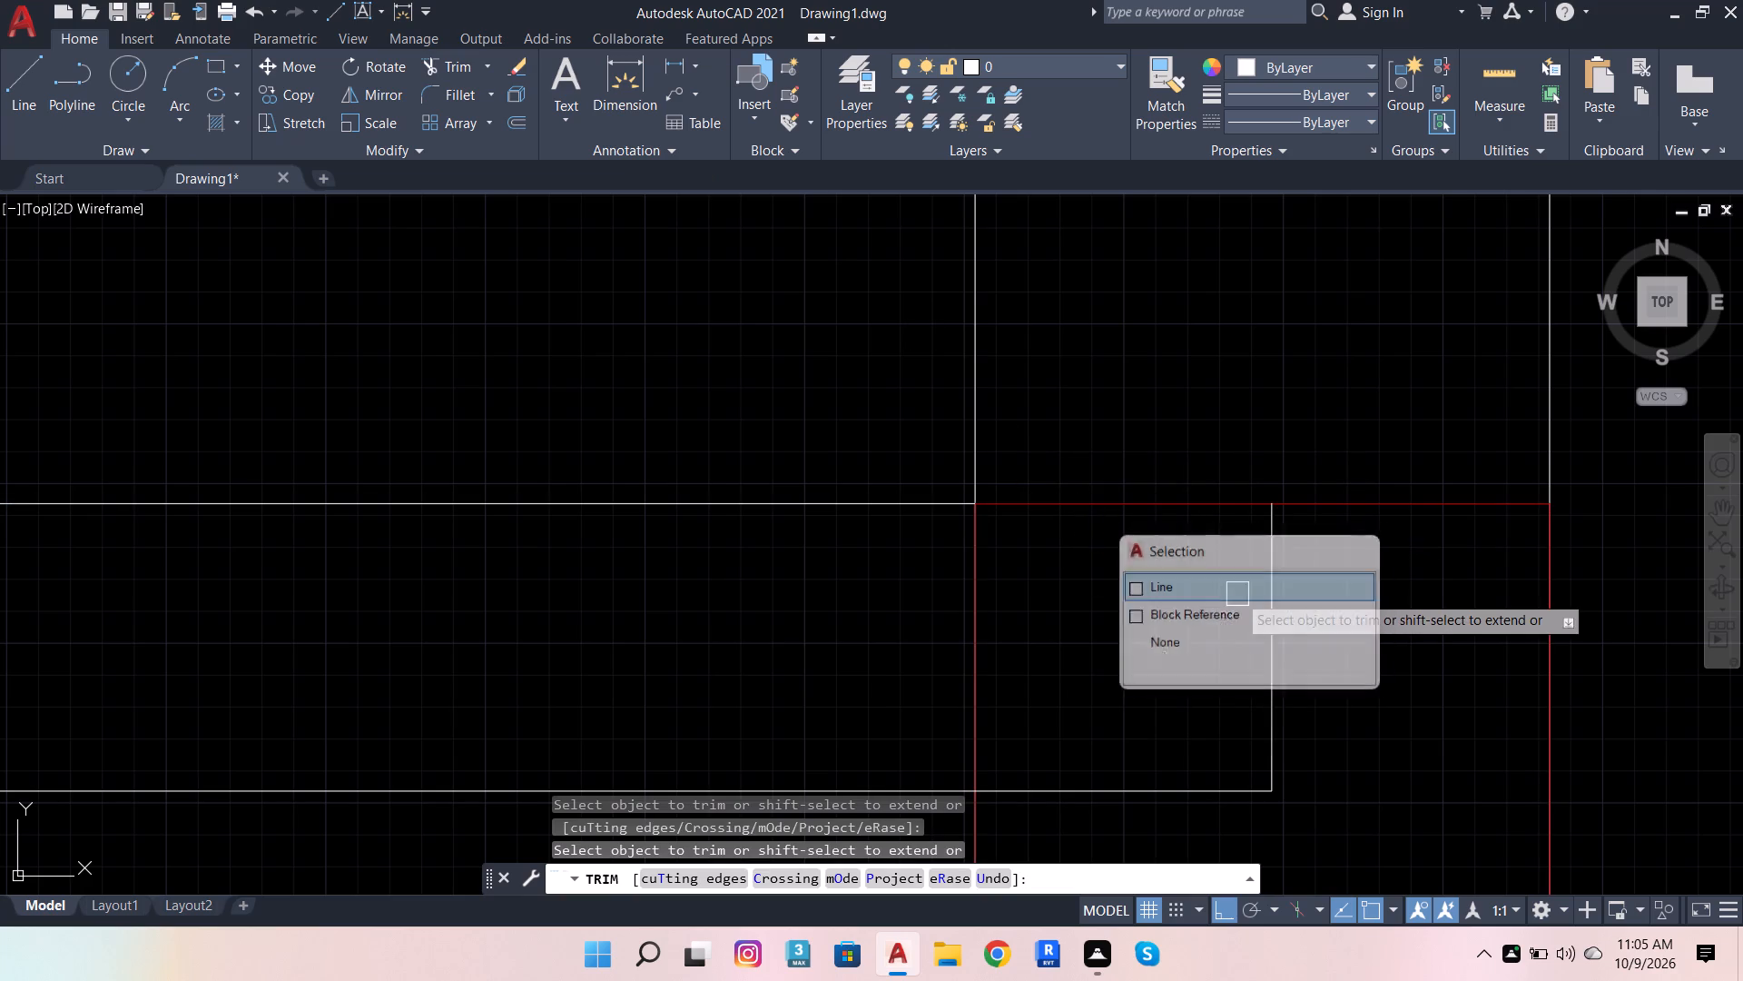
click(1279, 626)
click(1246, 789)
scroll(1252, 642, down, 4)
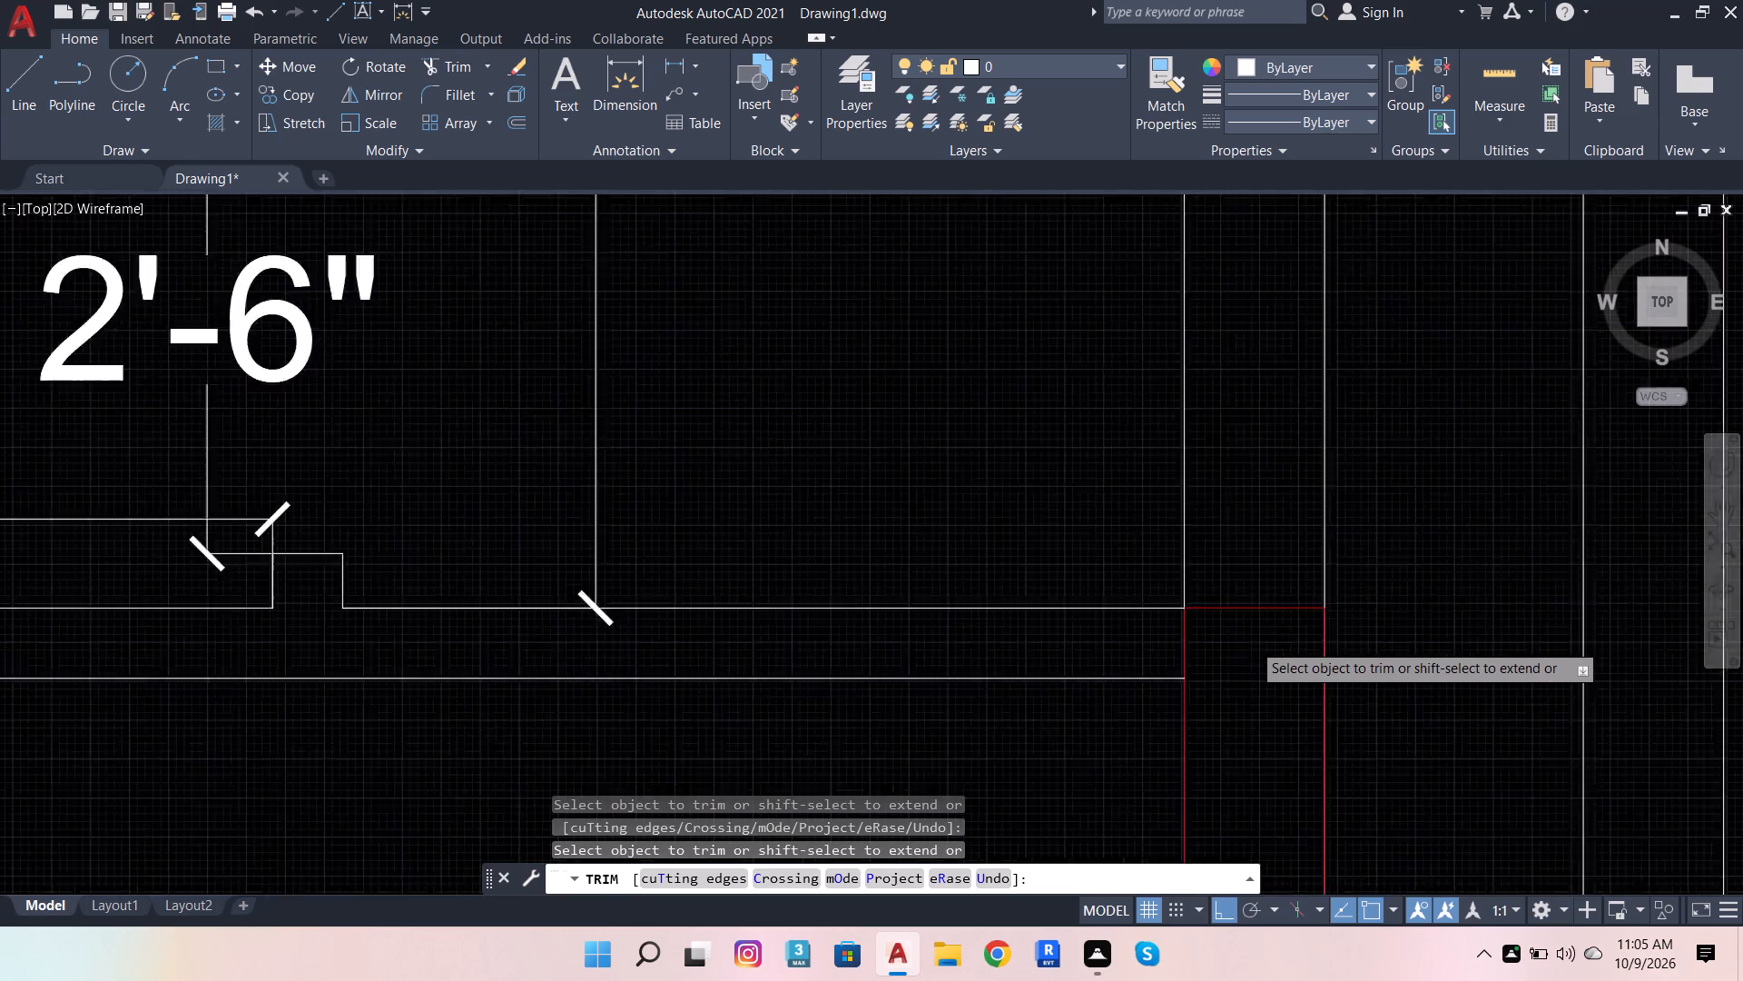
Trim the outer wall's inner line between the two lines of the 4'-4 1/2" partition wall.
scroll(1384, 518, down, 1)
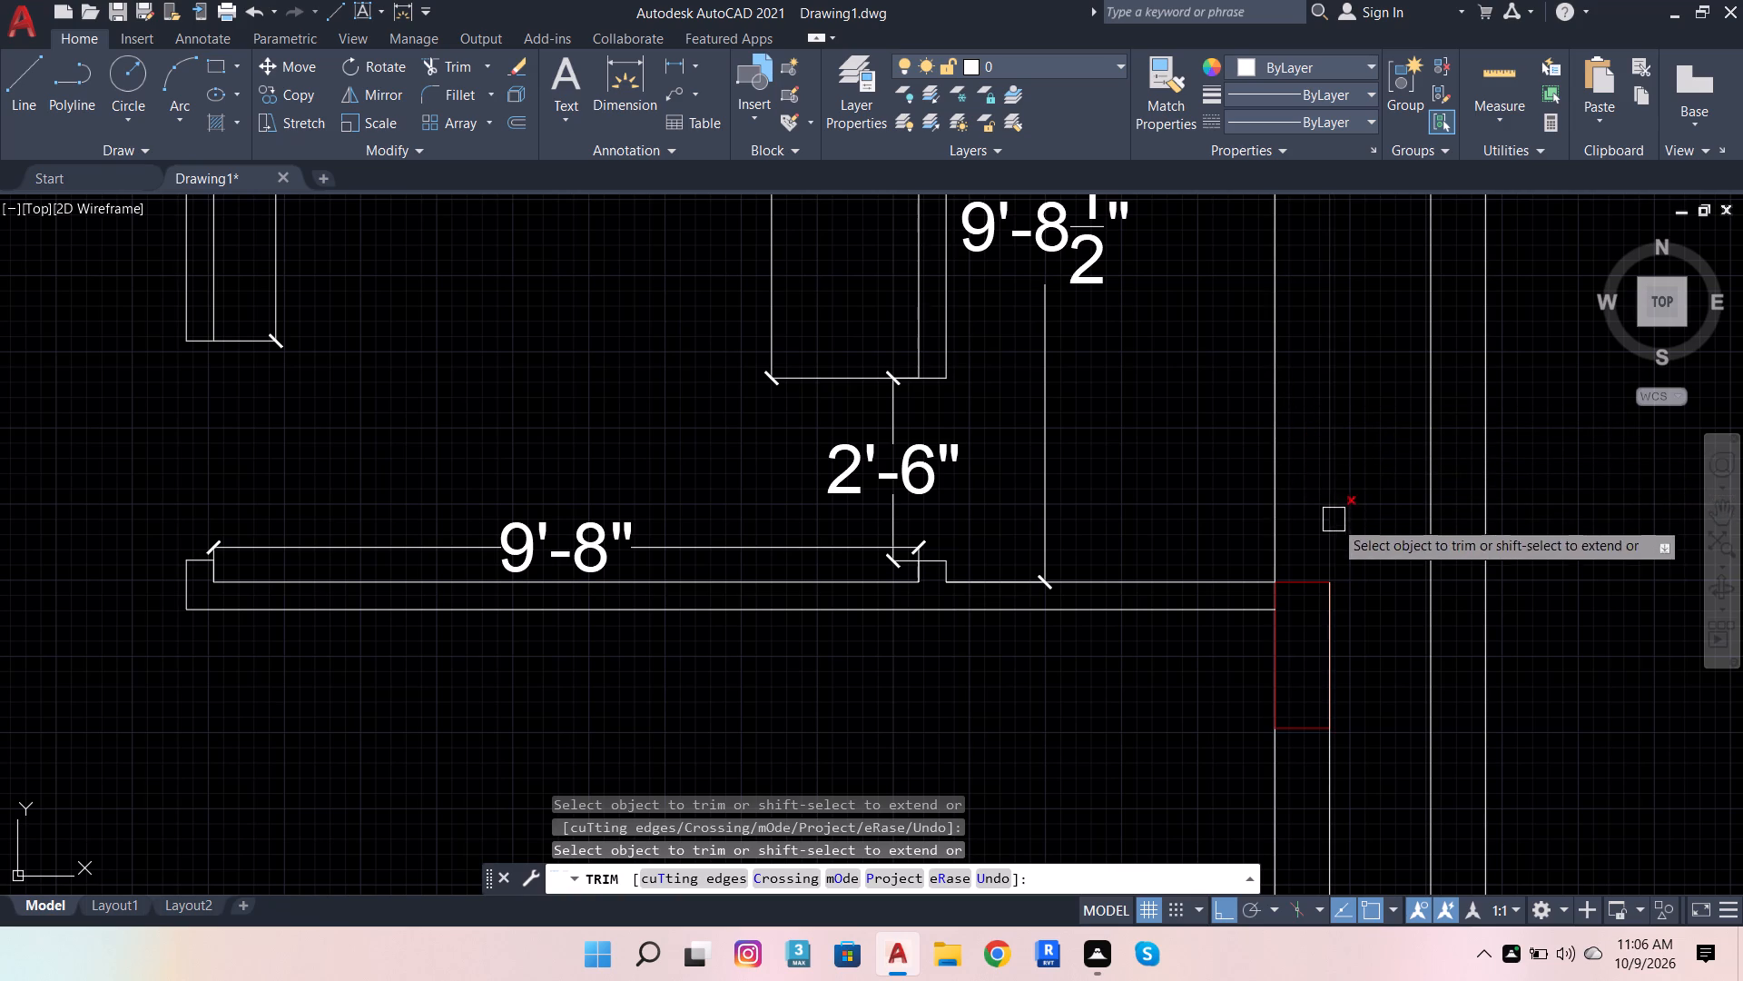
scroll(1351, 694, down, 3)
scroll(1363, 615, up, 1)
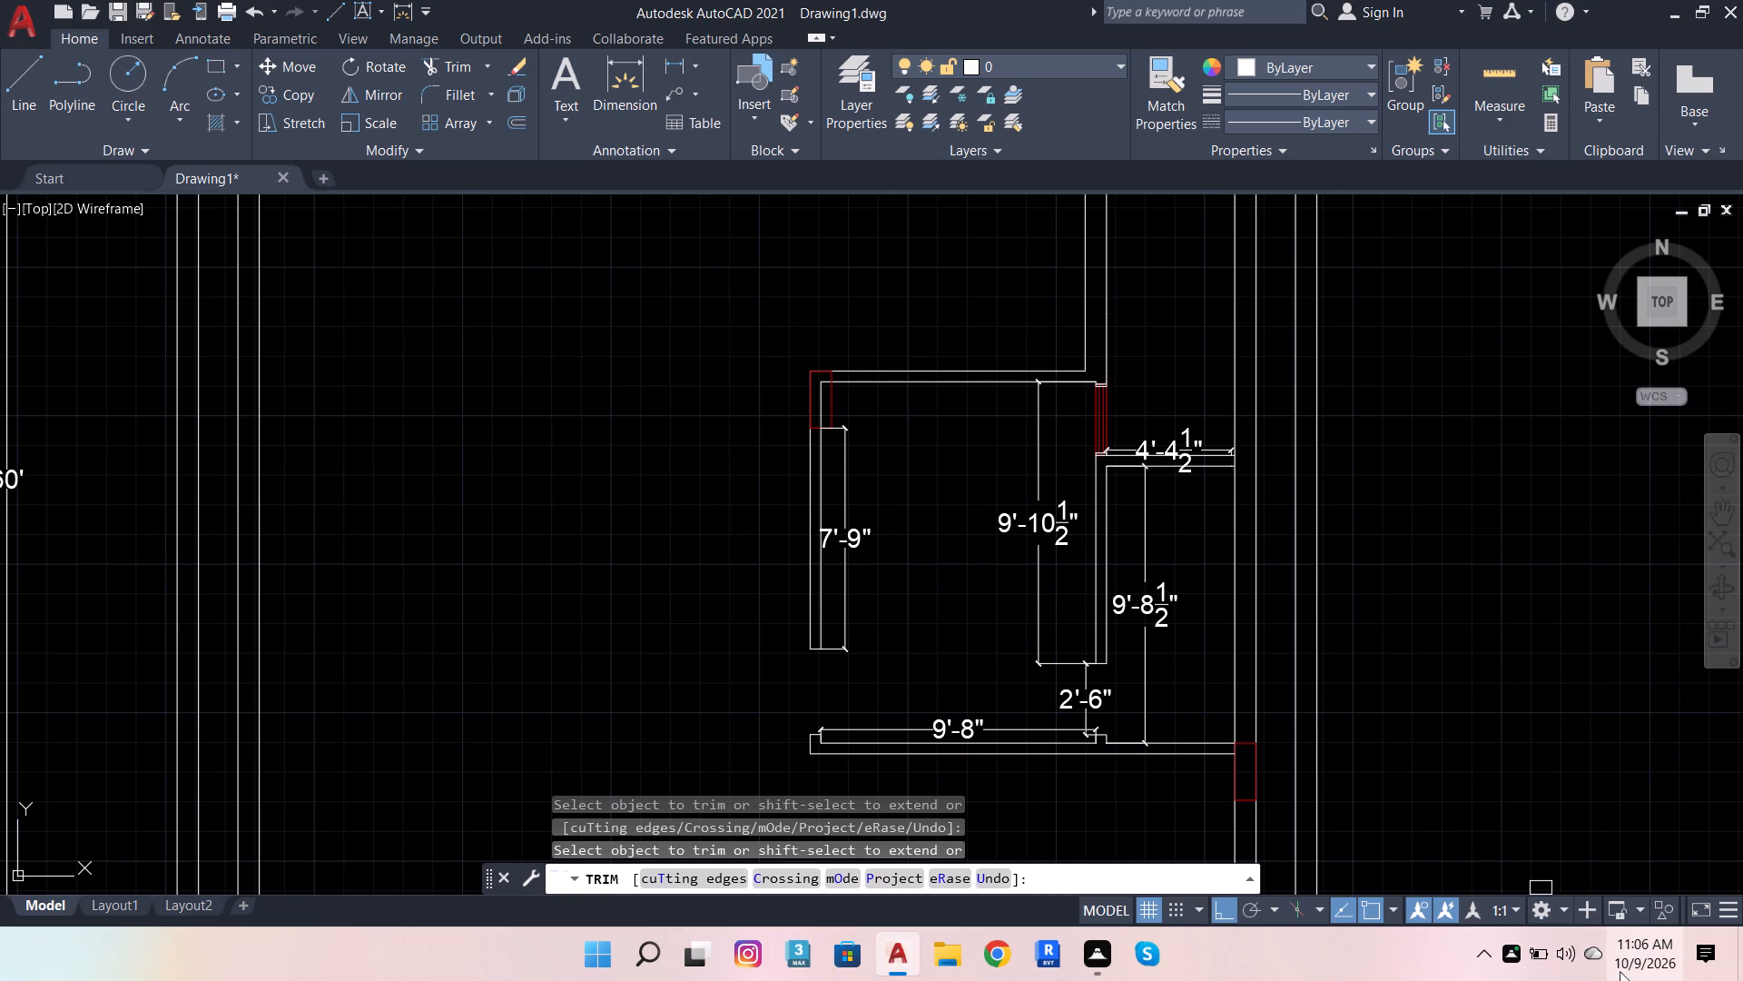
scroll(1278, 440, up, 3)
scroll(1196, 480, up, 1)
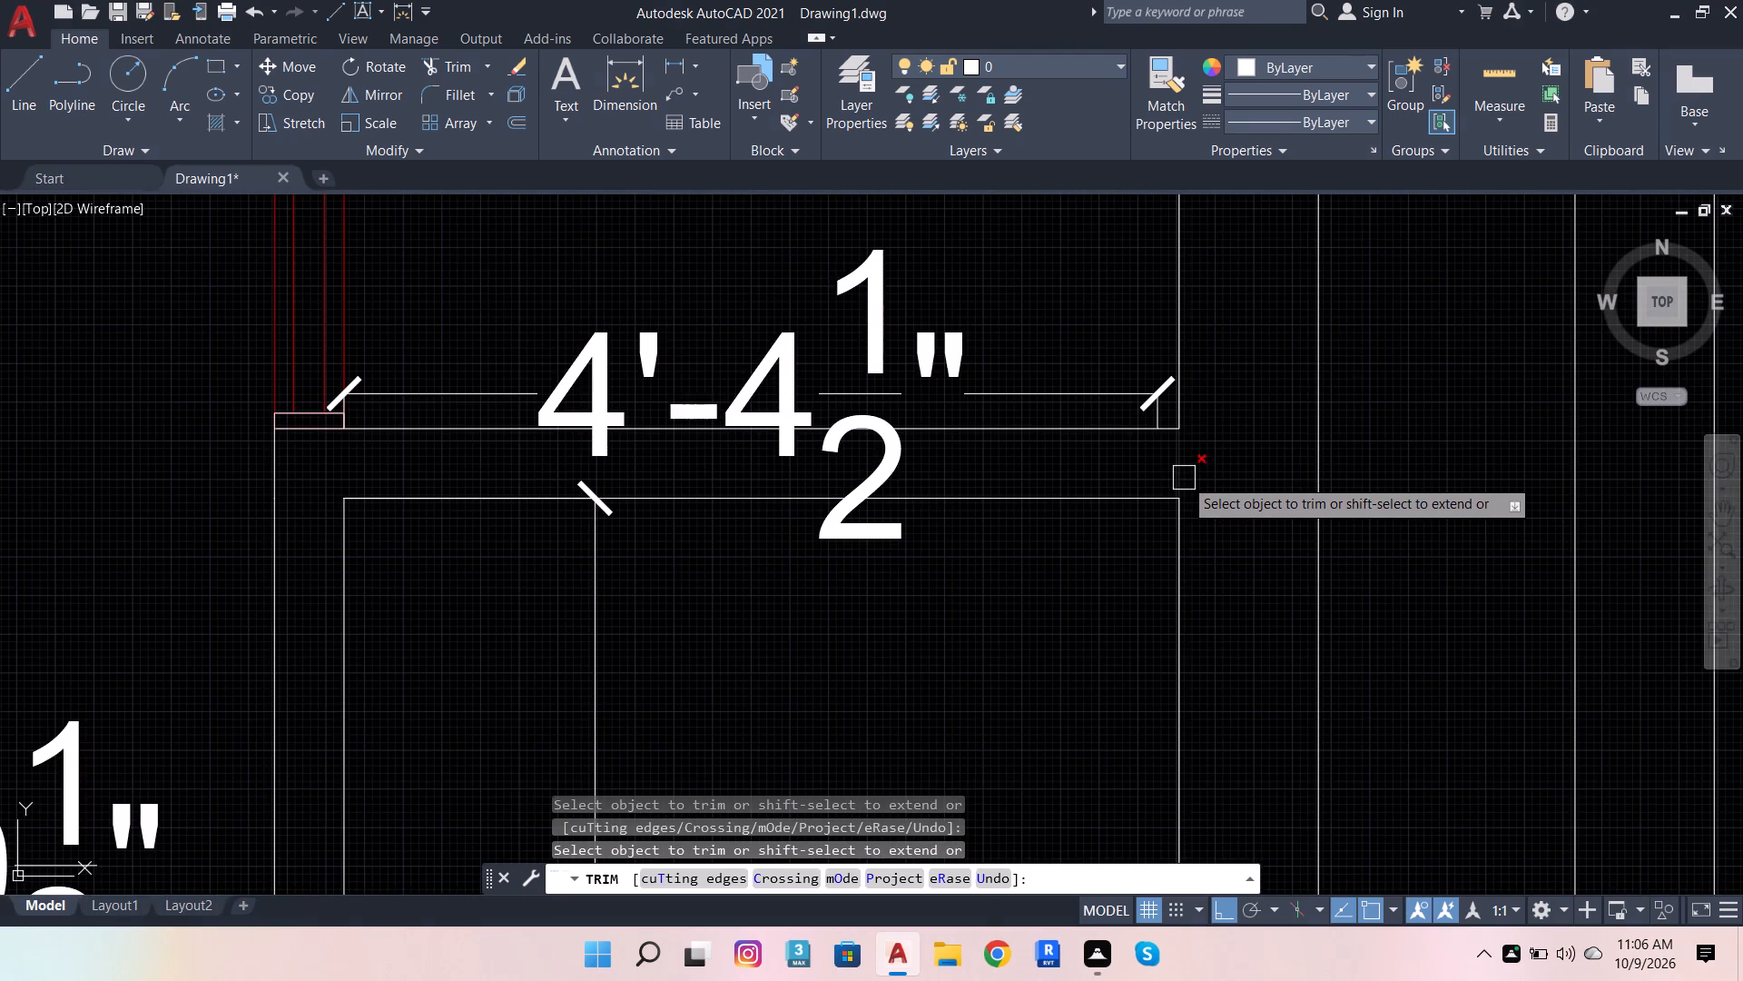
click(1184, 478)
Dimension the length of the spare red window block standing outside the plan.
scroll(1181, 489, down, 8)
scroll(1167, 524, up, 2)
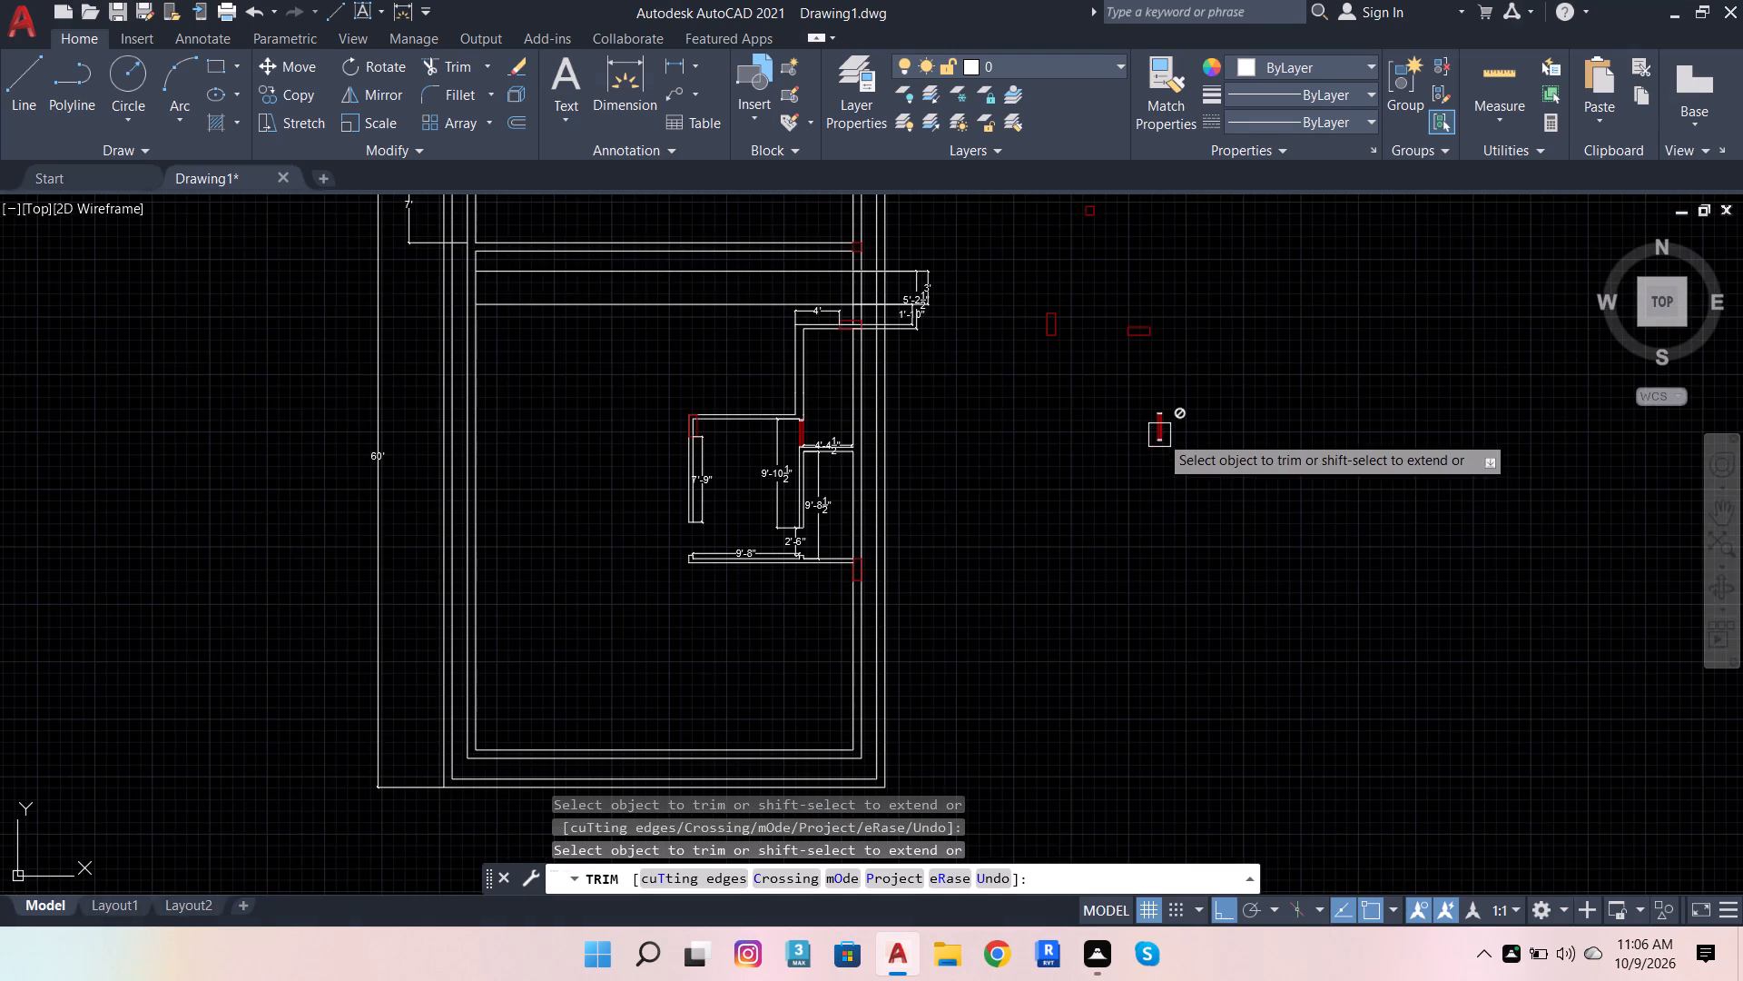
scroll(1158, 434, up, 4)
key(Escape)
click(640, 84)
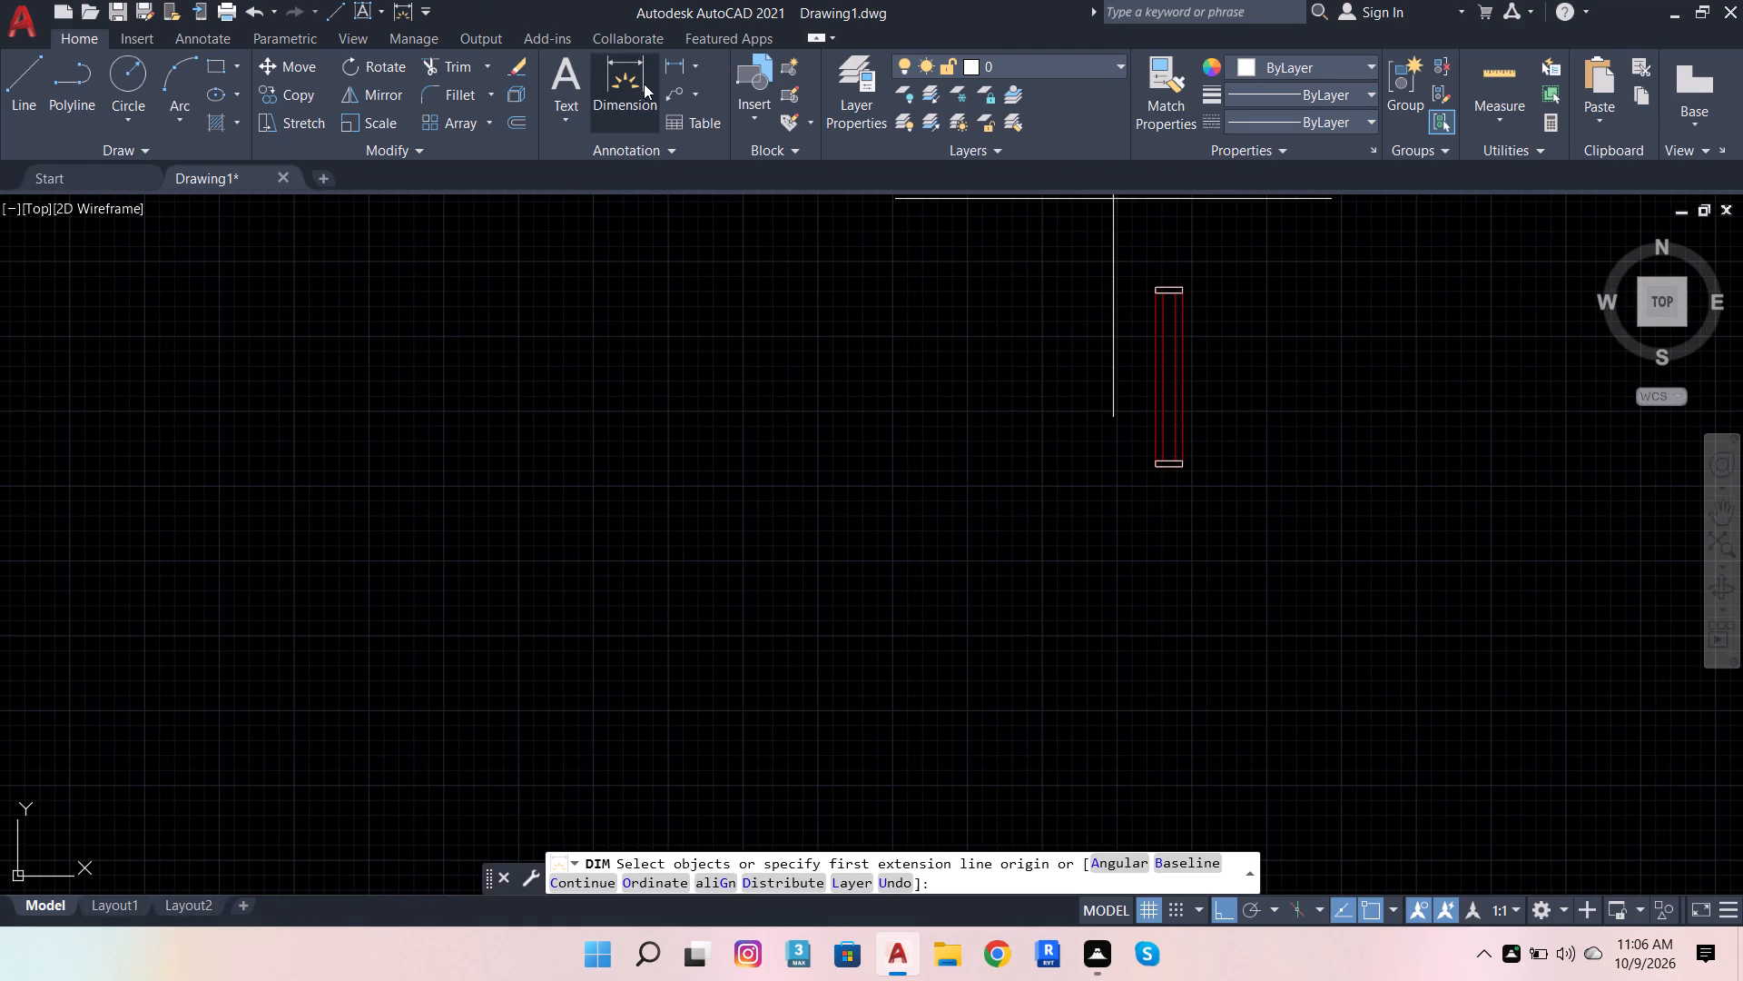
click(1186, 383)
click(1258, 376)
scroll(1055, 456, down, 4)
key(Escape)
key(Escape)
key(Escape)
key(Escape)
key(Escape)
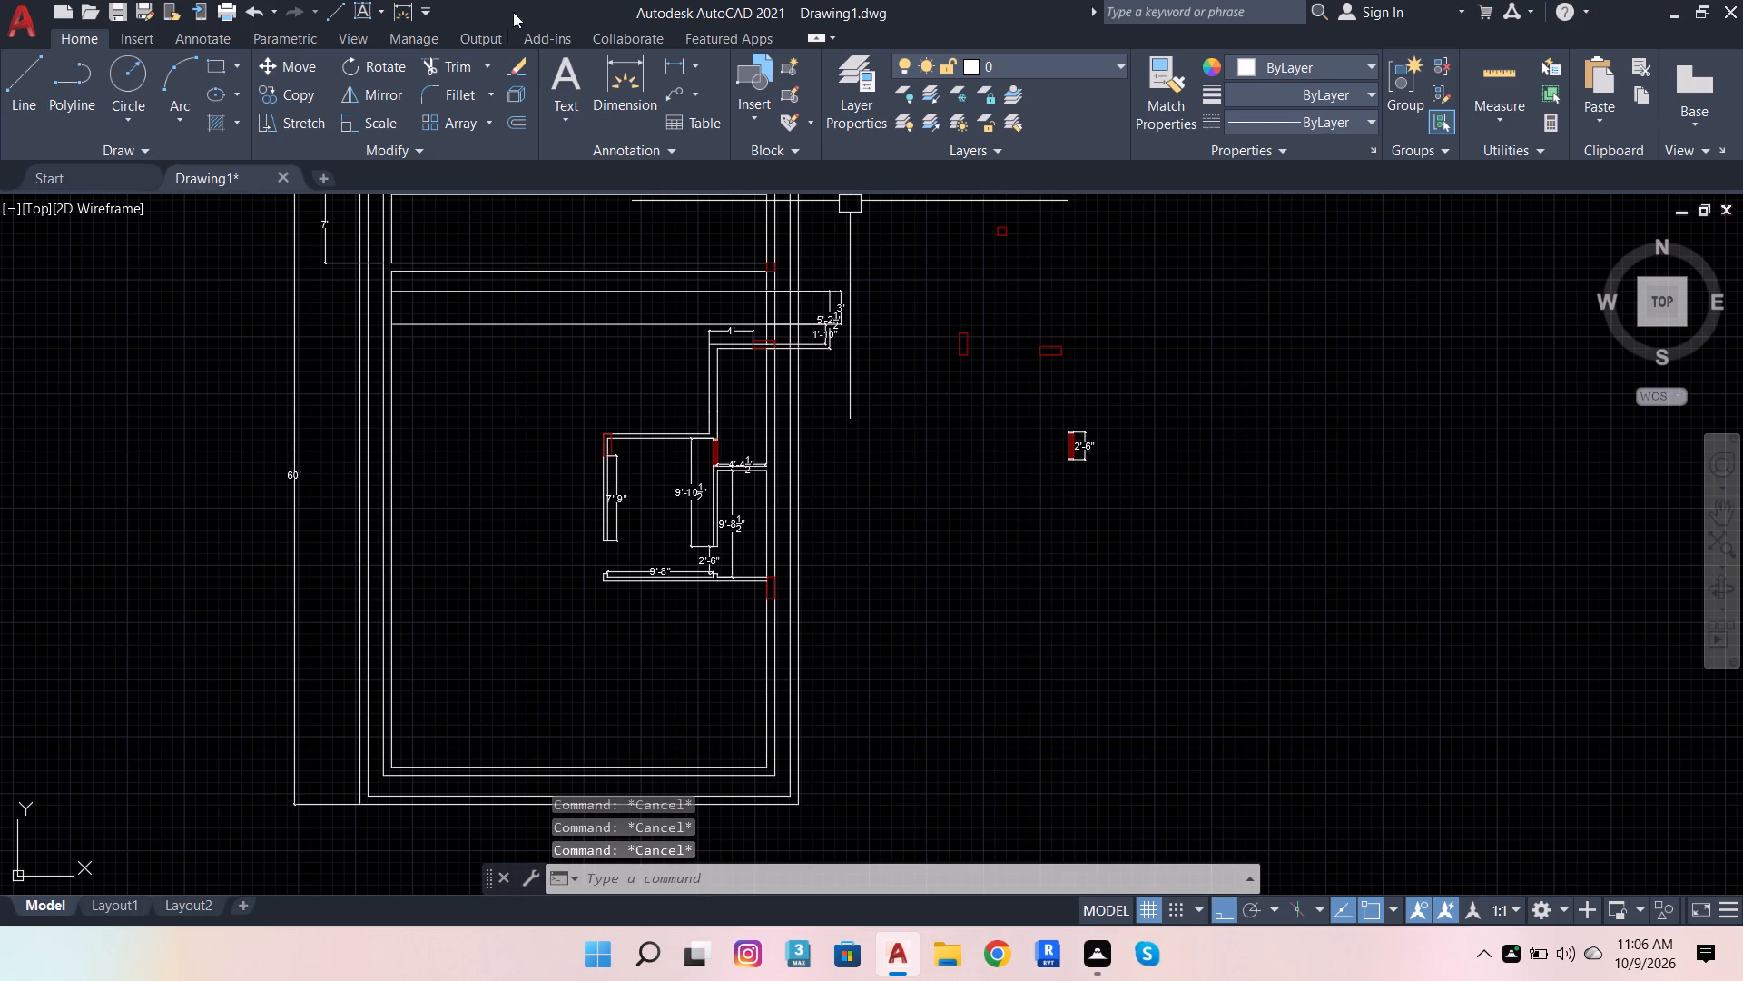
Draw a closed 4.5" by 2' upright rectangle with lines in the empty area outside the plan, beside the spare window block.
click(444, 104)
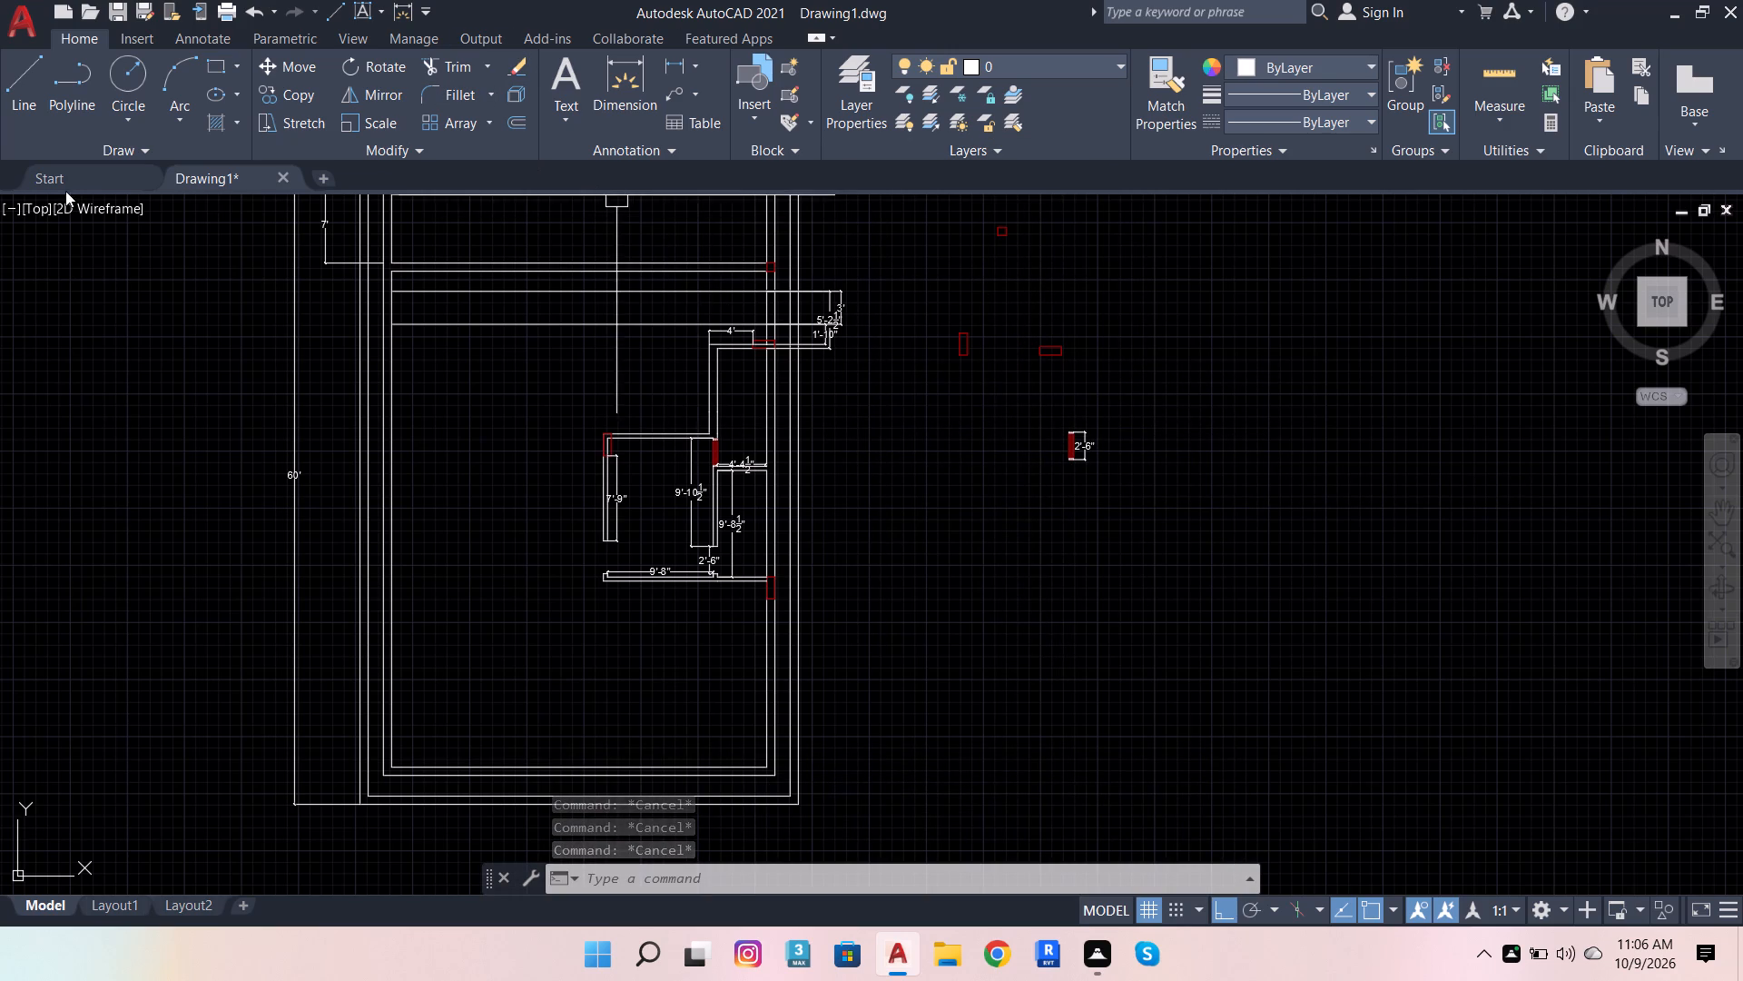
click(21, 63)
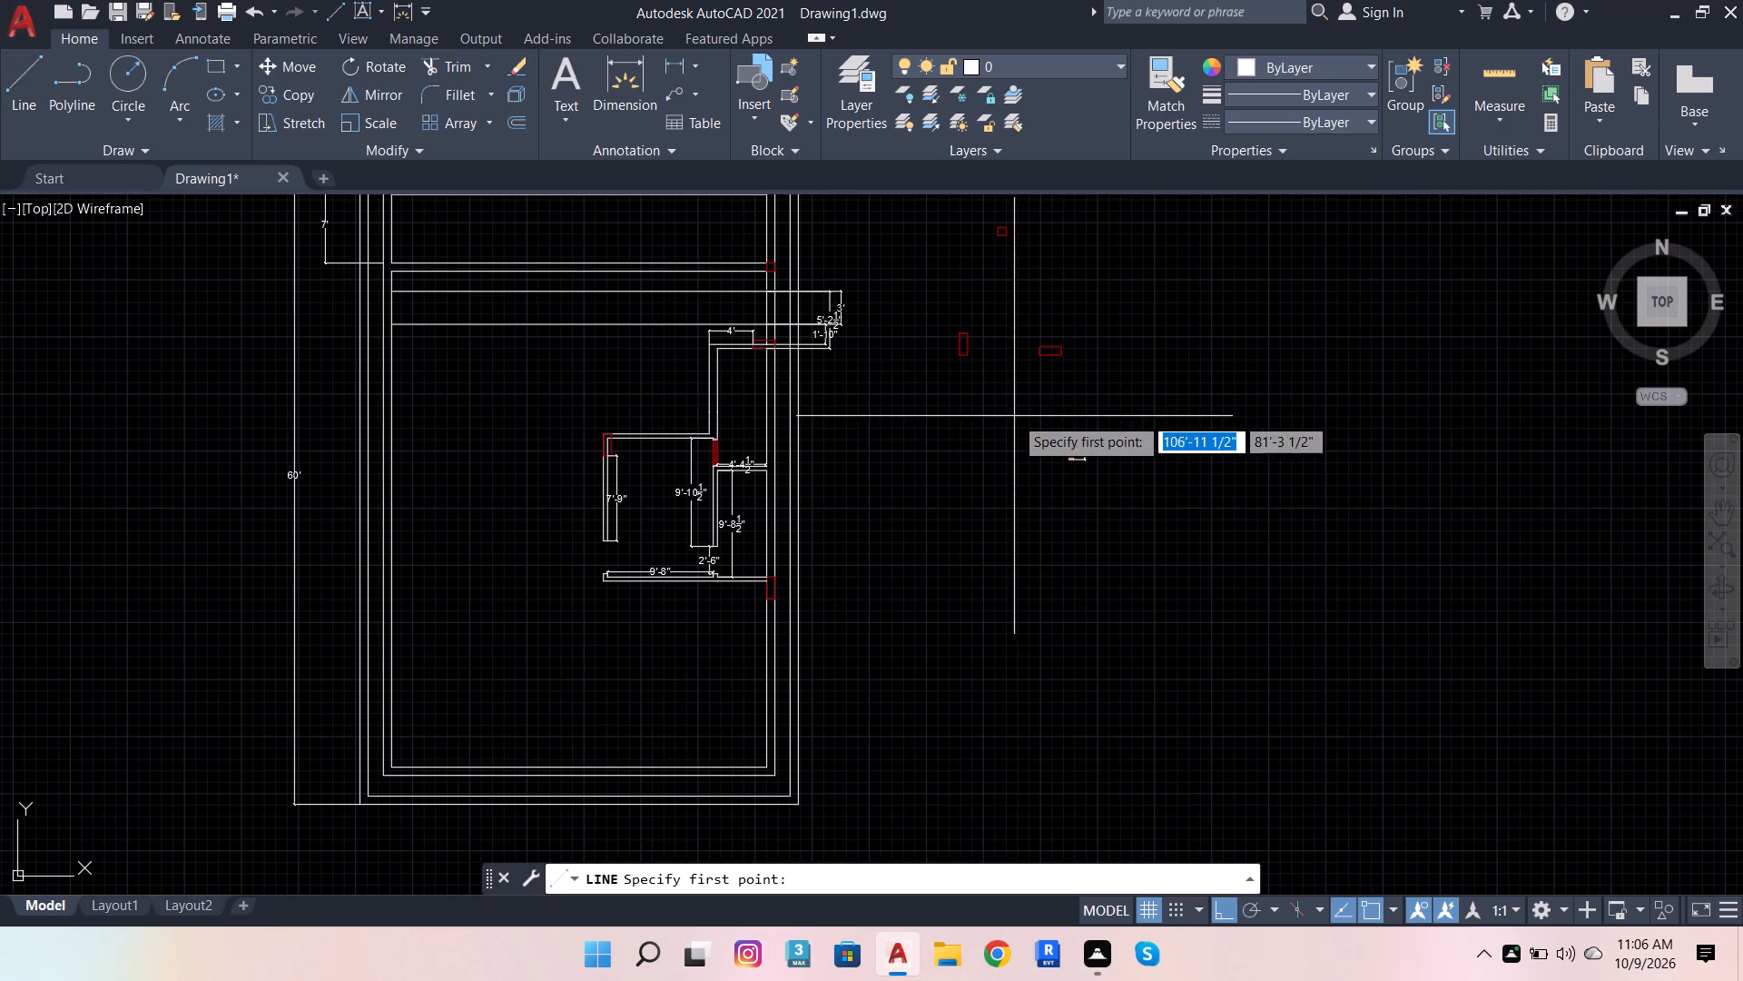
scroll(1014, 423, up, 2)
click(902, 468)
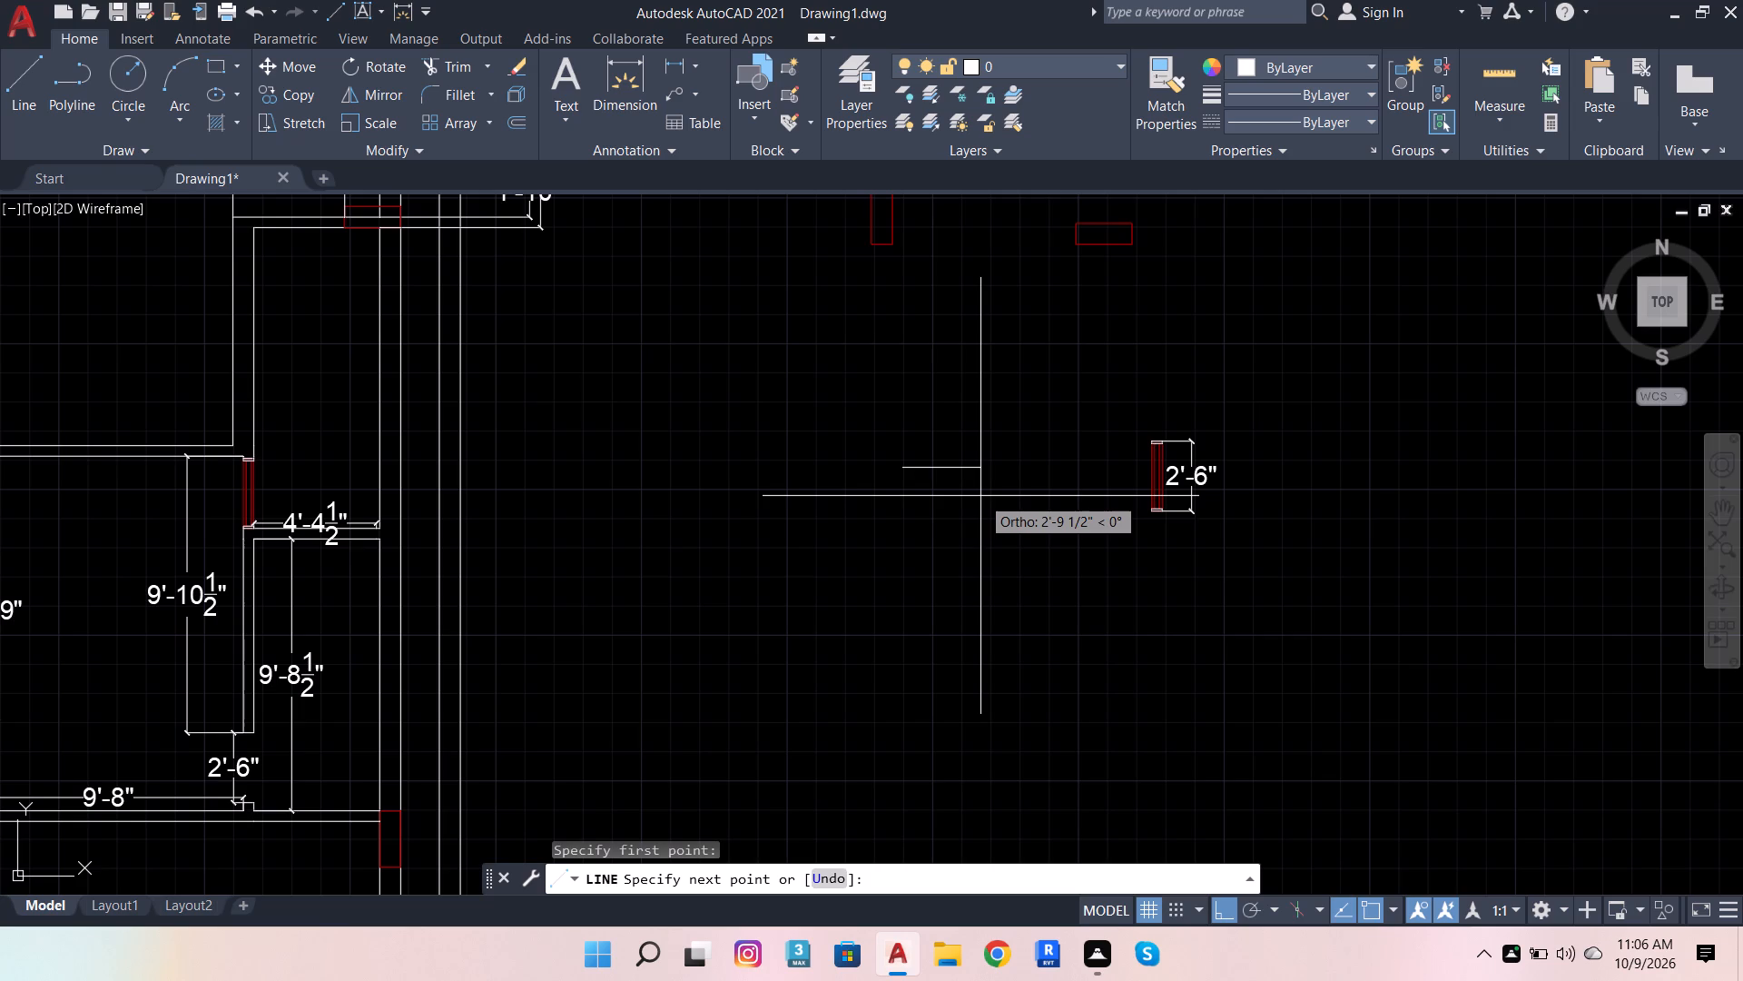
text(4.5)
key(Return)
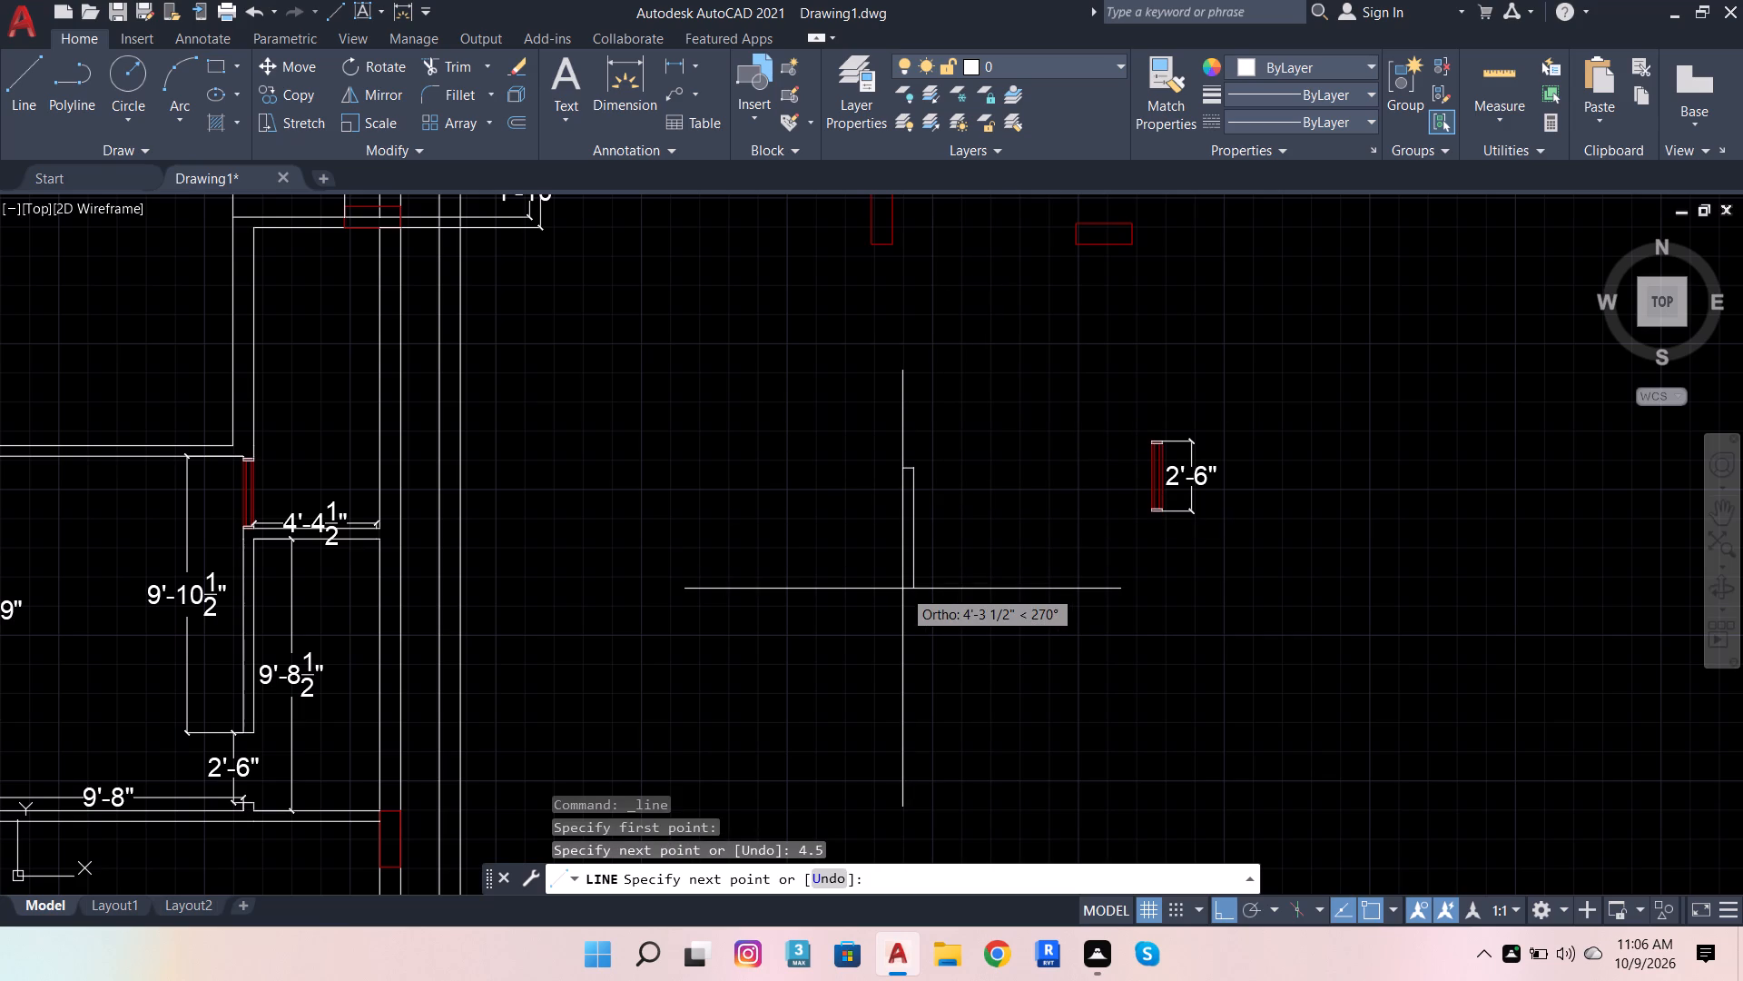
text(2')
key(Return)
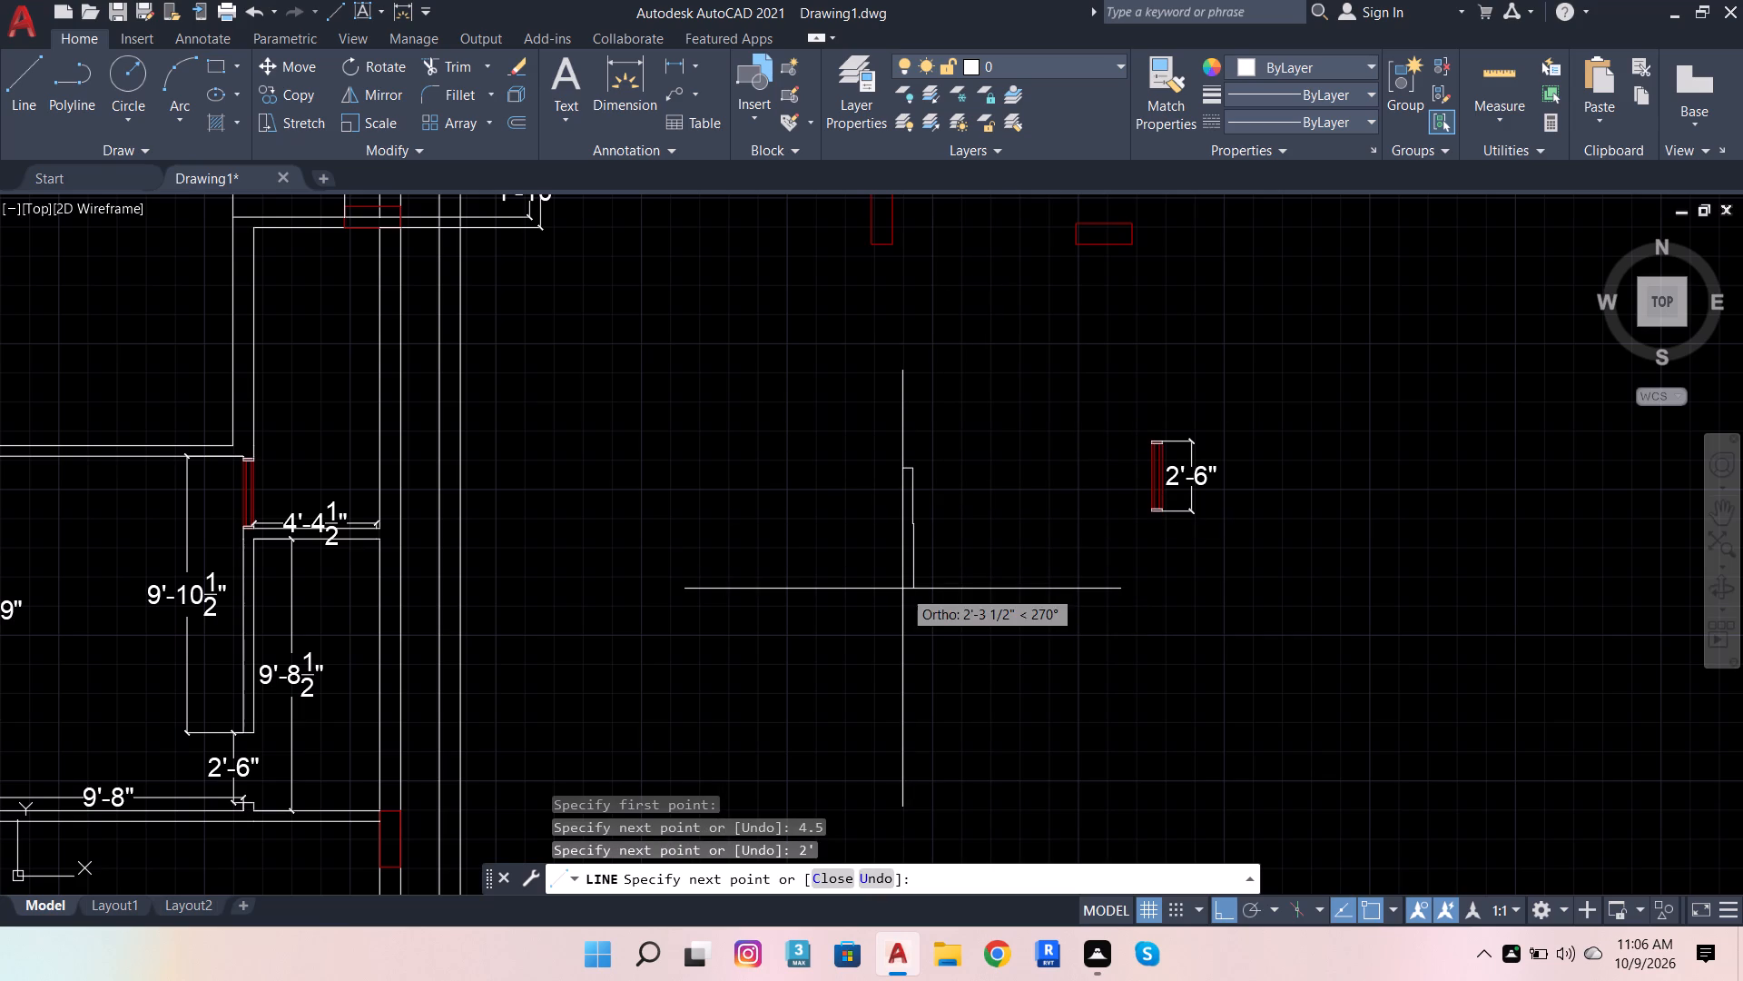
text(4.5)
key(Return)
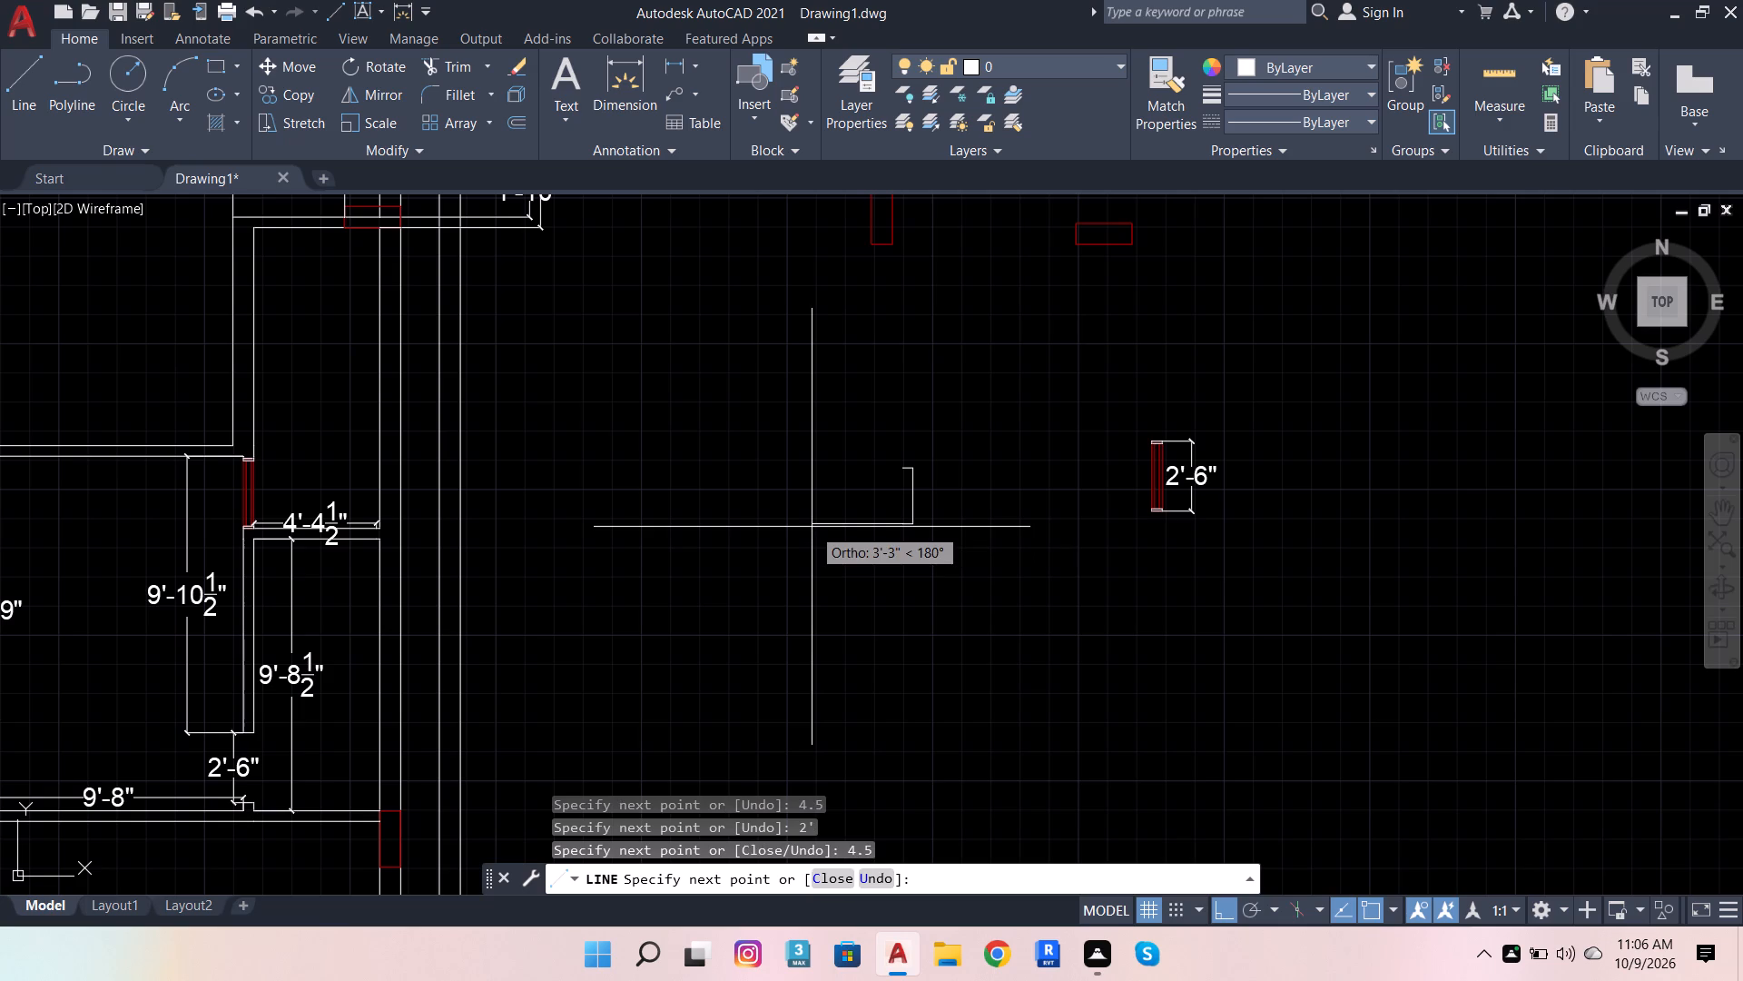
click(902, 473)
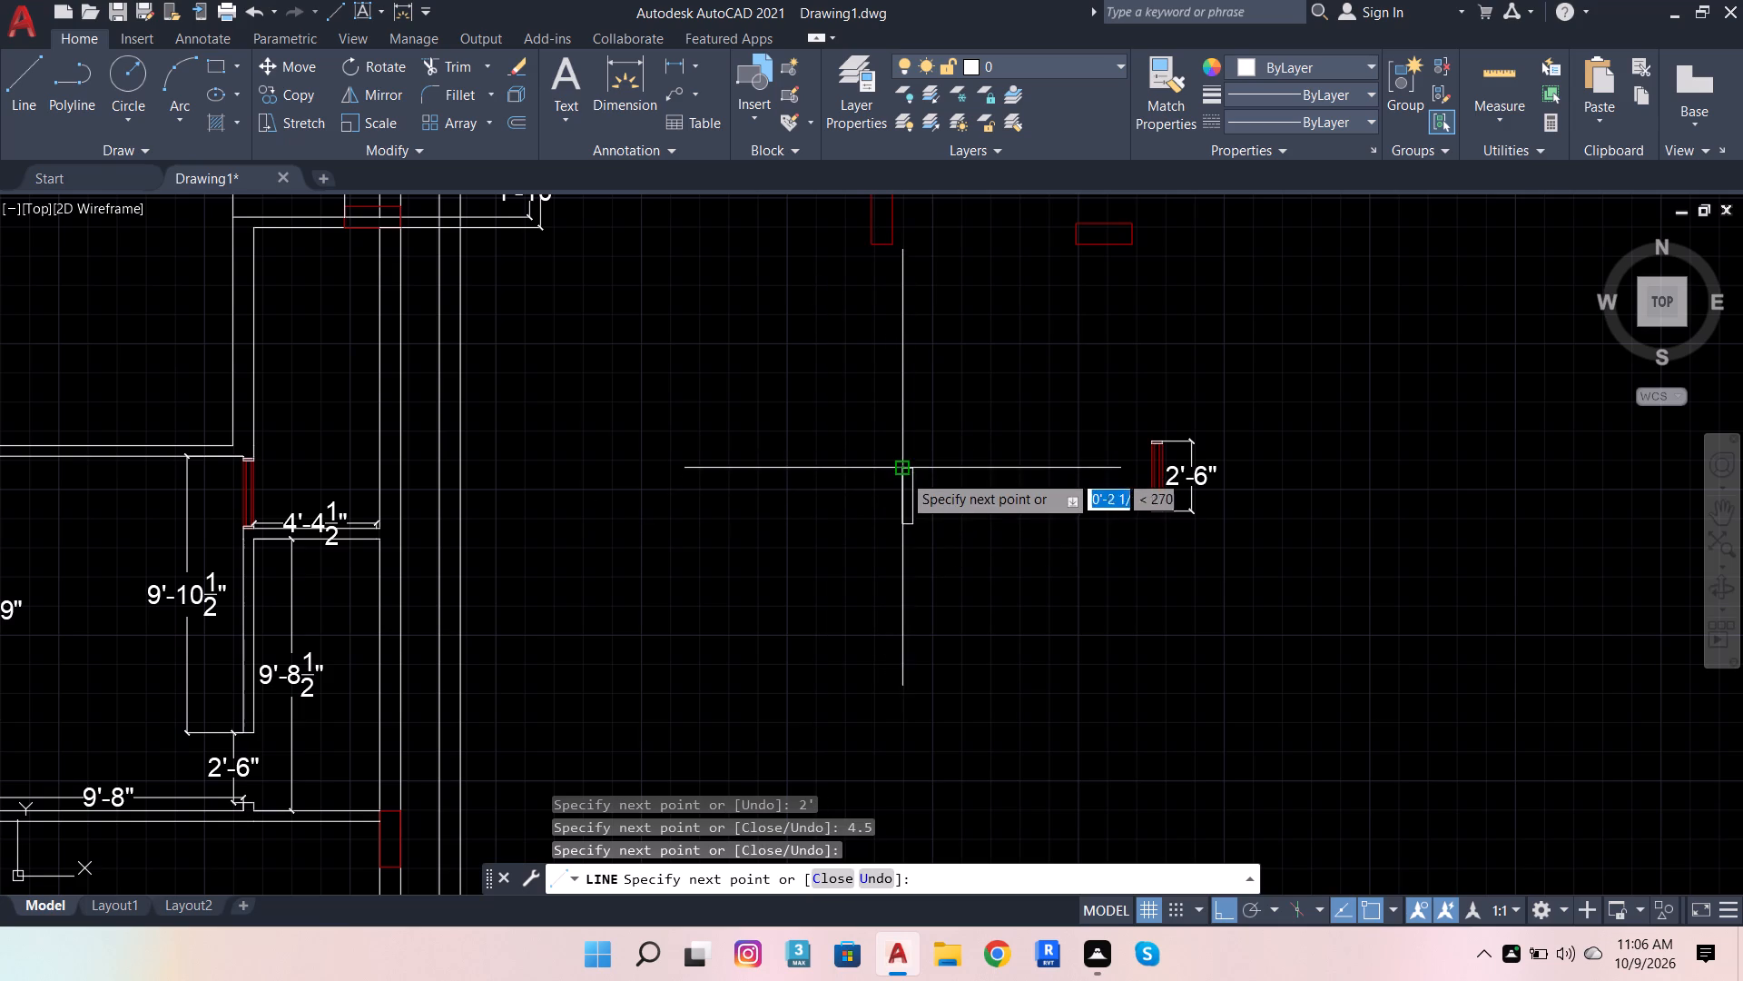
scroll(881, 523, up, 3)
key(space)
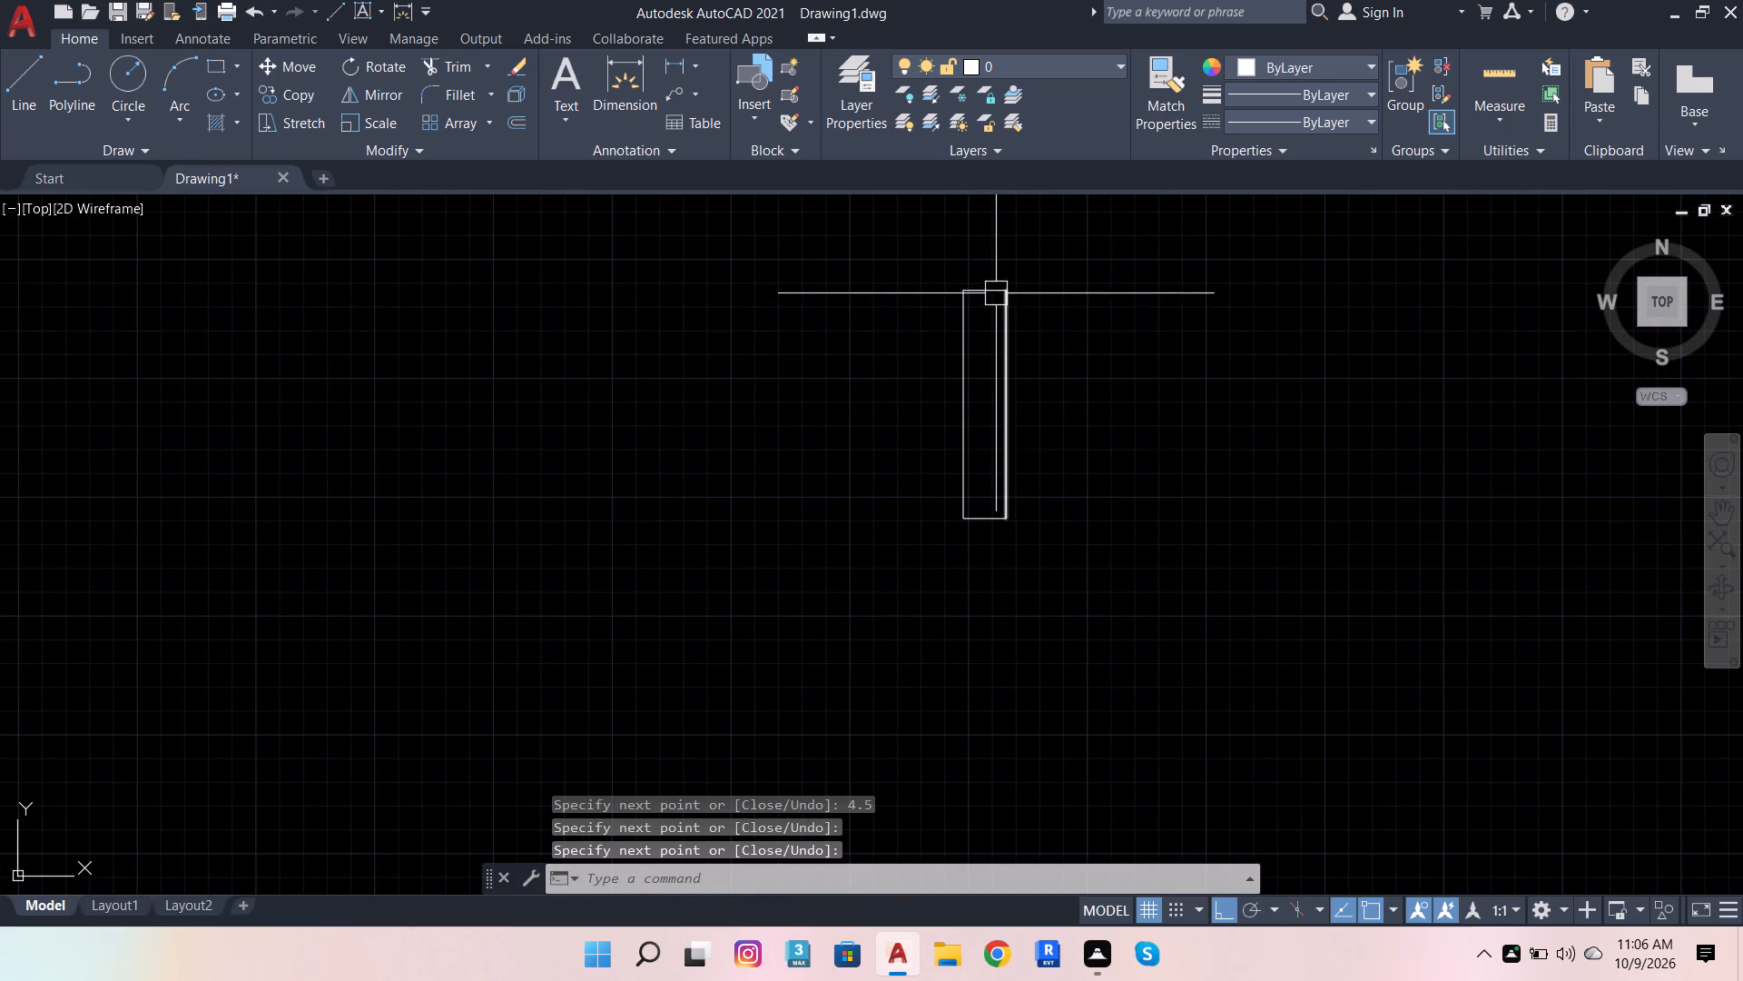
click(996, 293)
key(Escape)
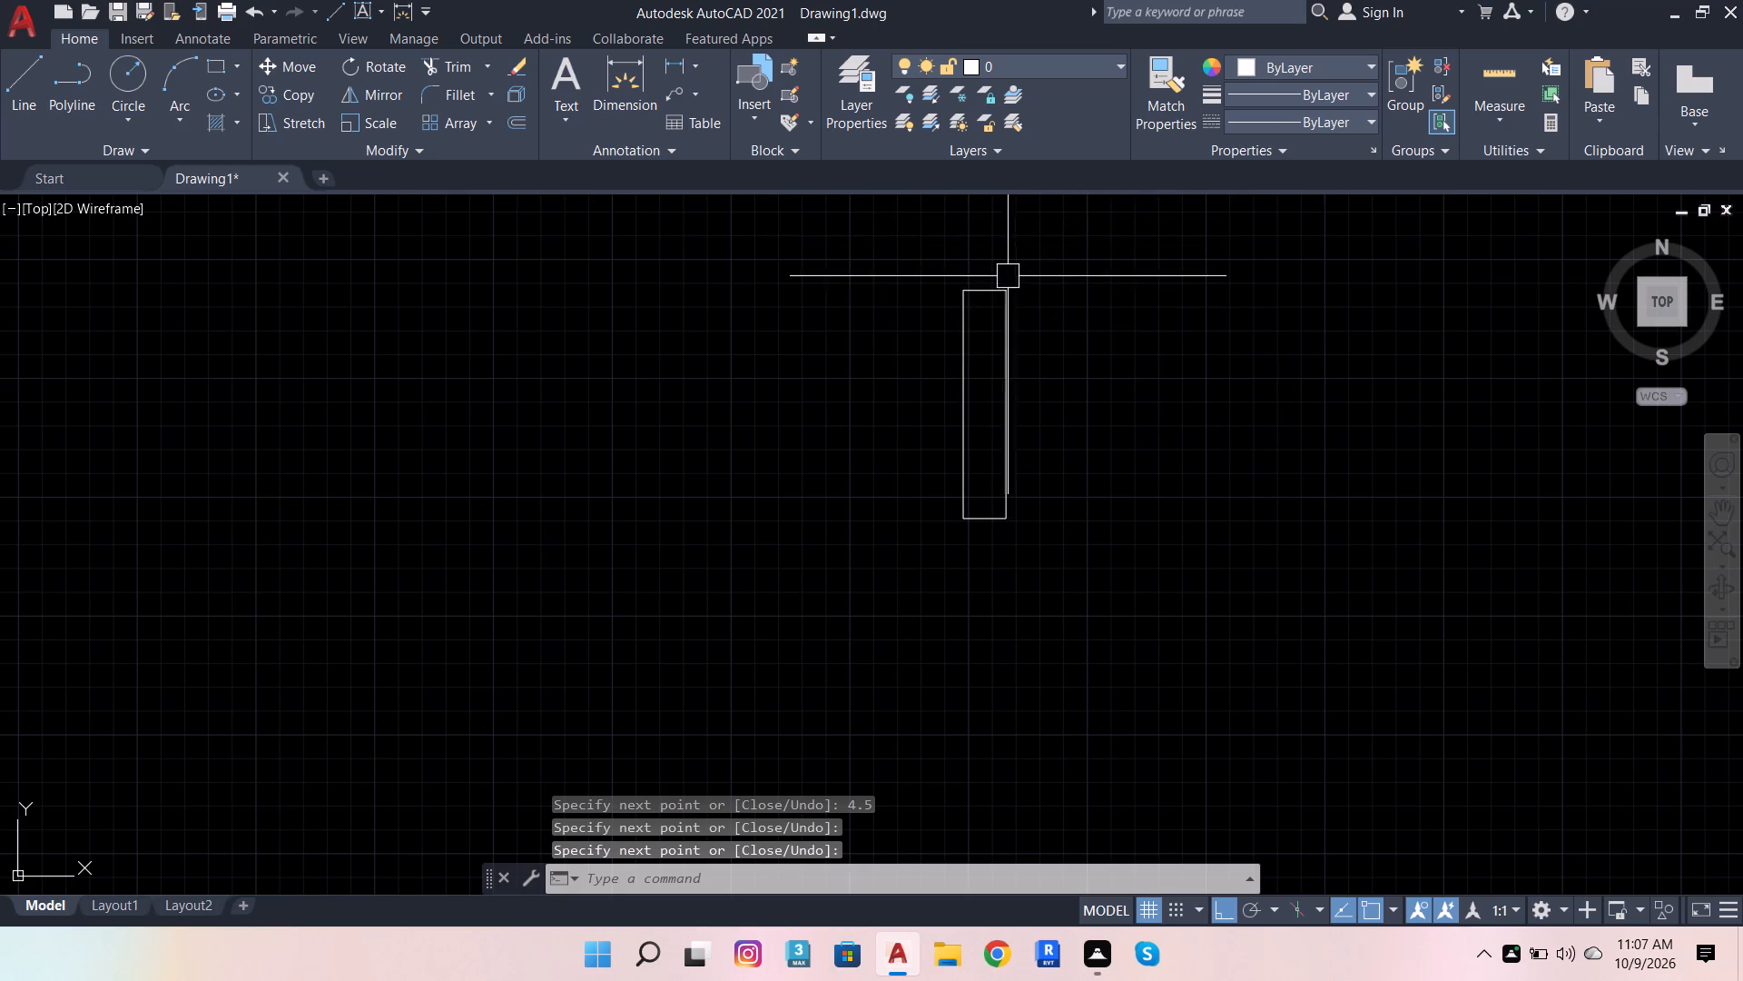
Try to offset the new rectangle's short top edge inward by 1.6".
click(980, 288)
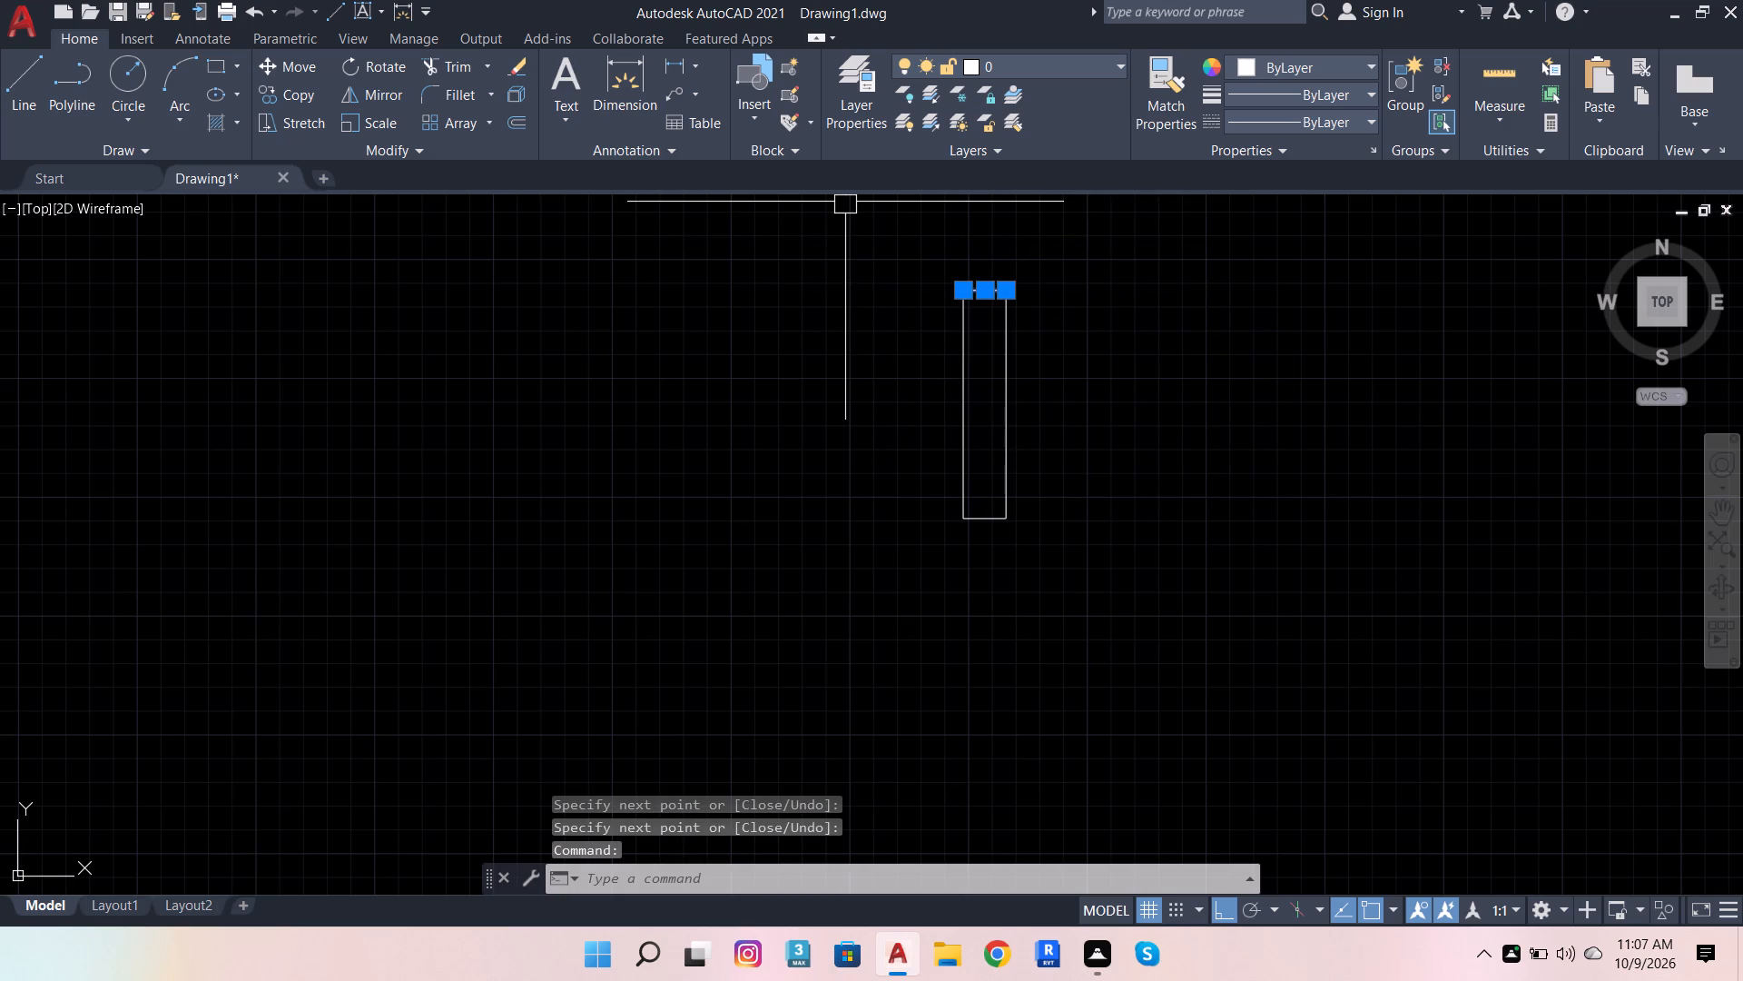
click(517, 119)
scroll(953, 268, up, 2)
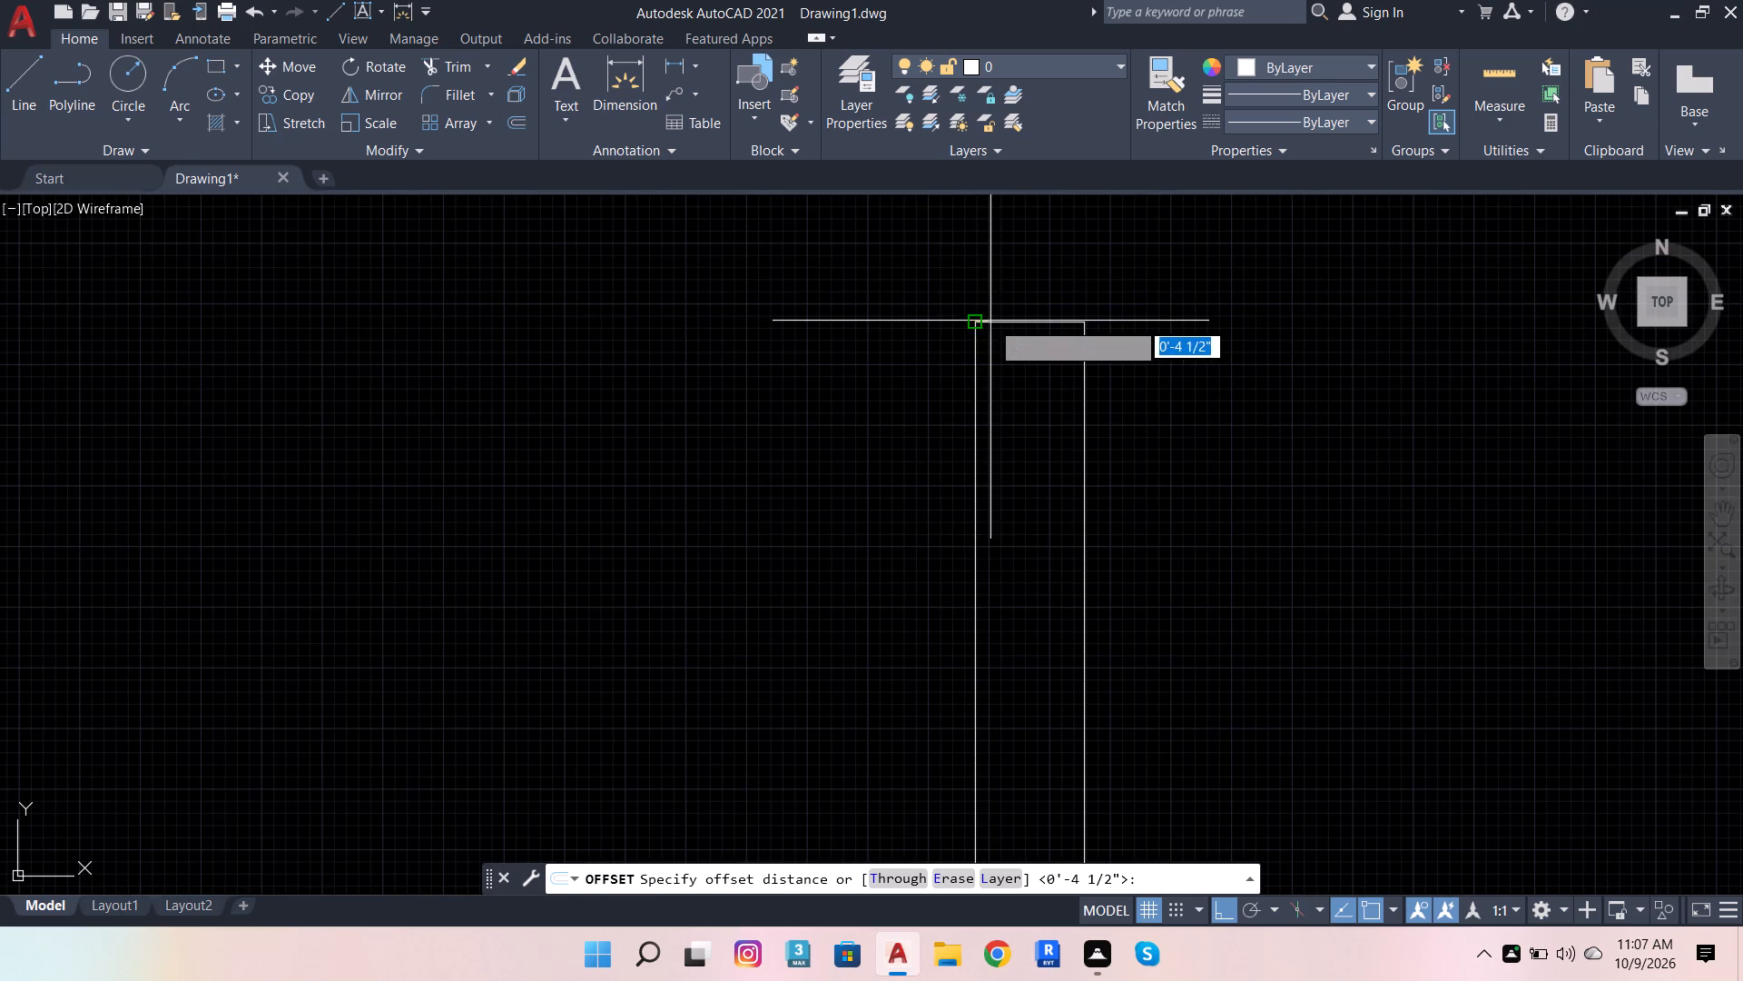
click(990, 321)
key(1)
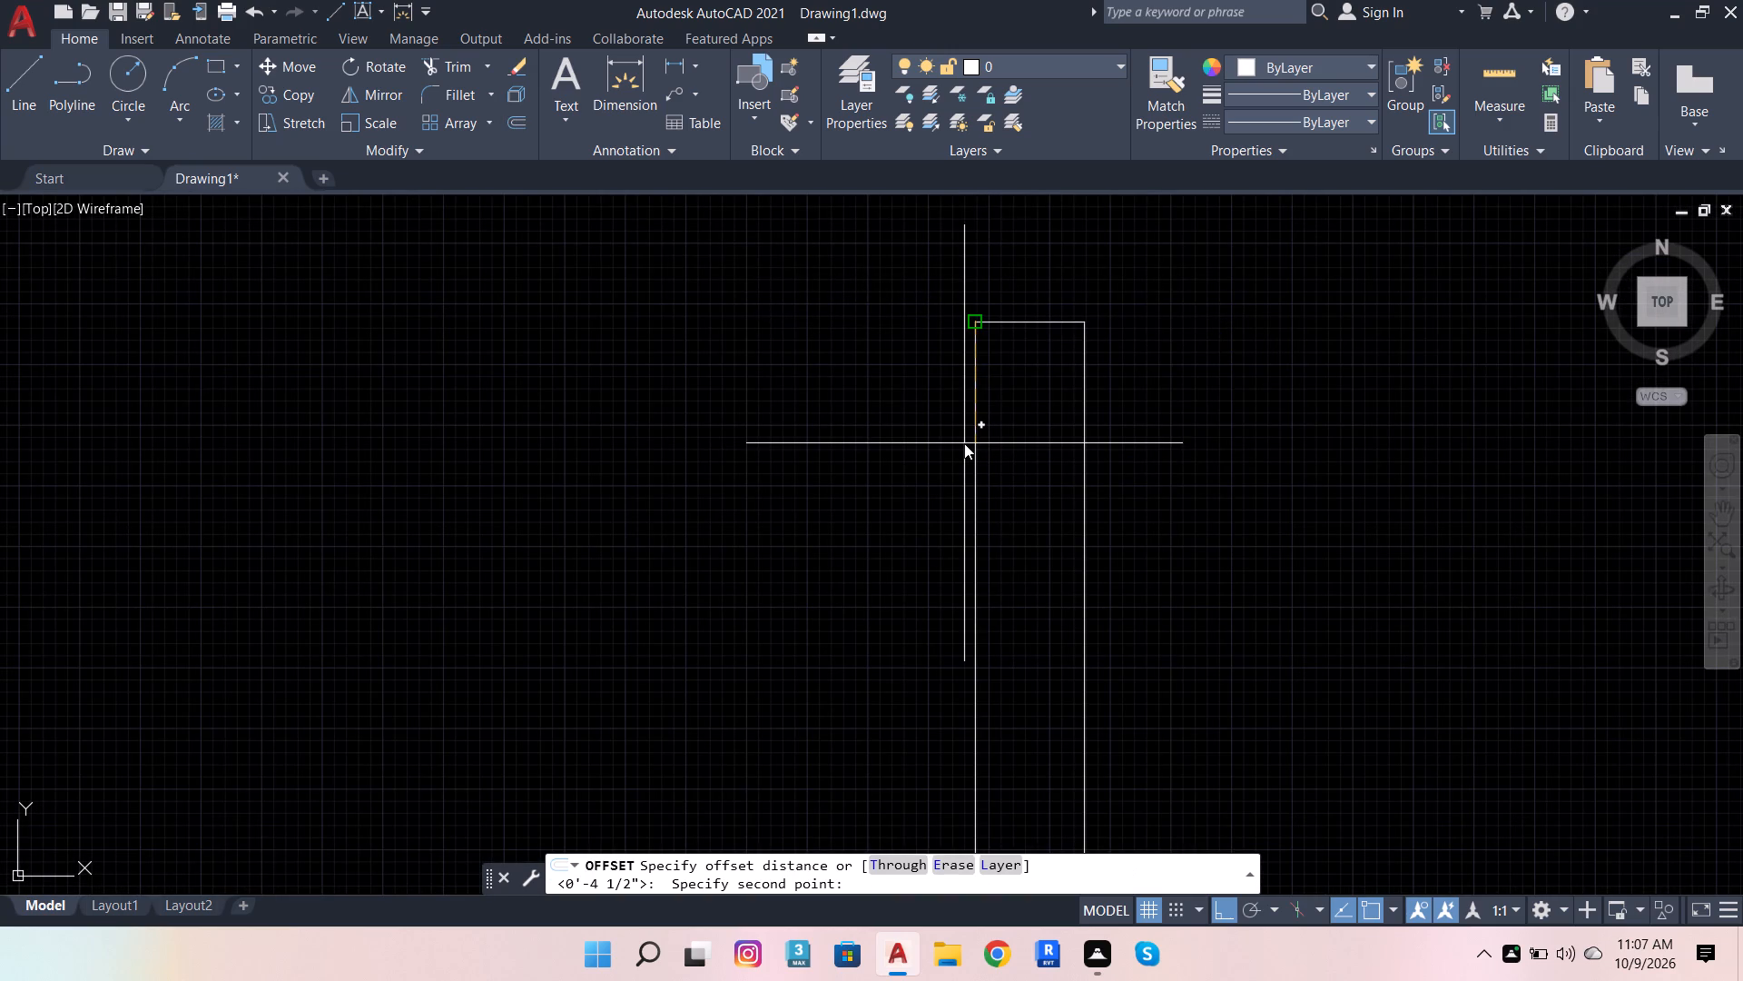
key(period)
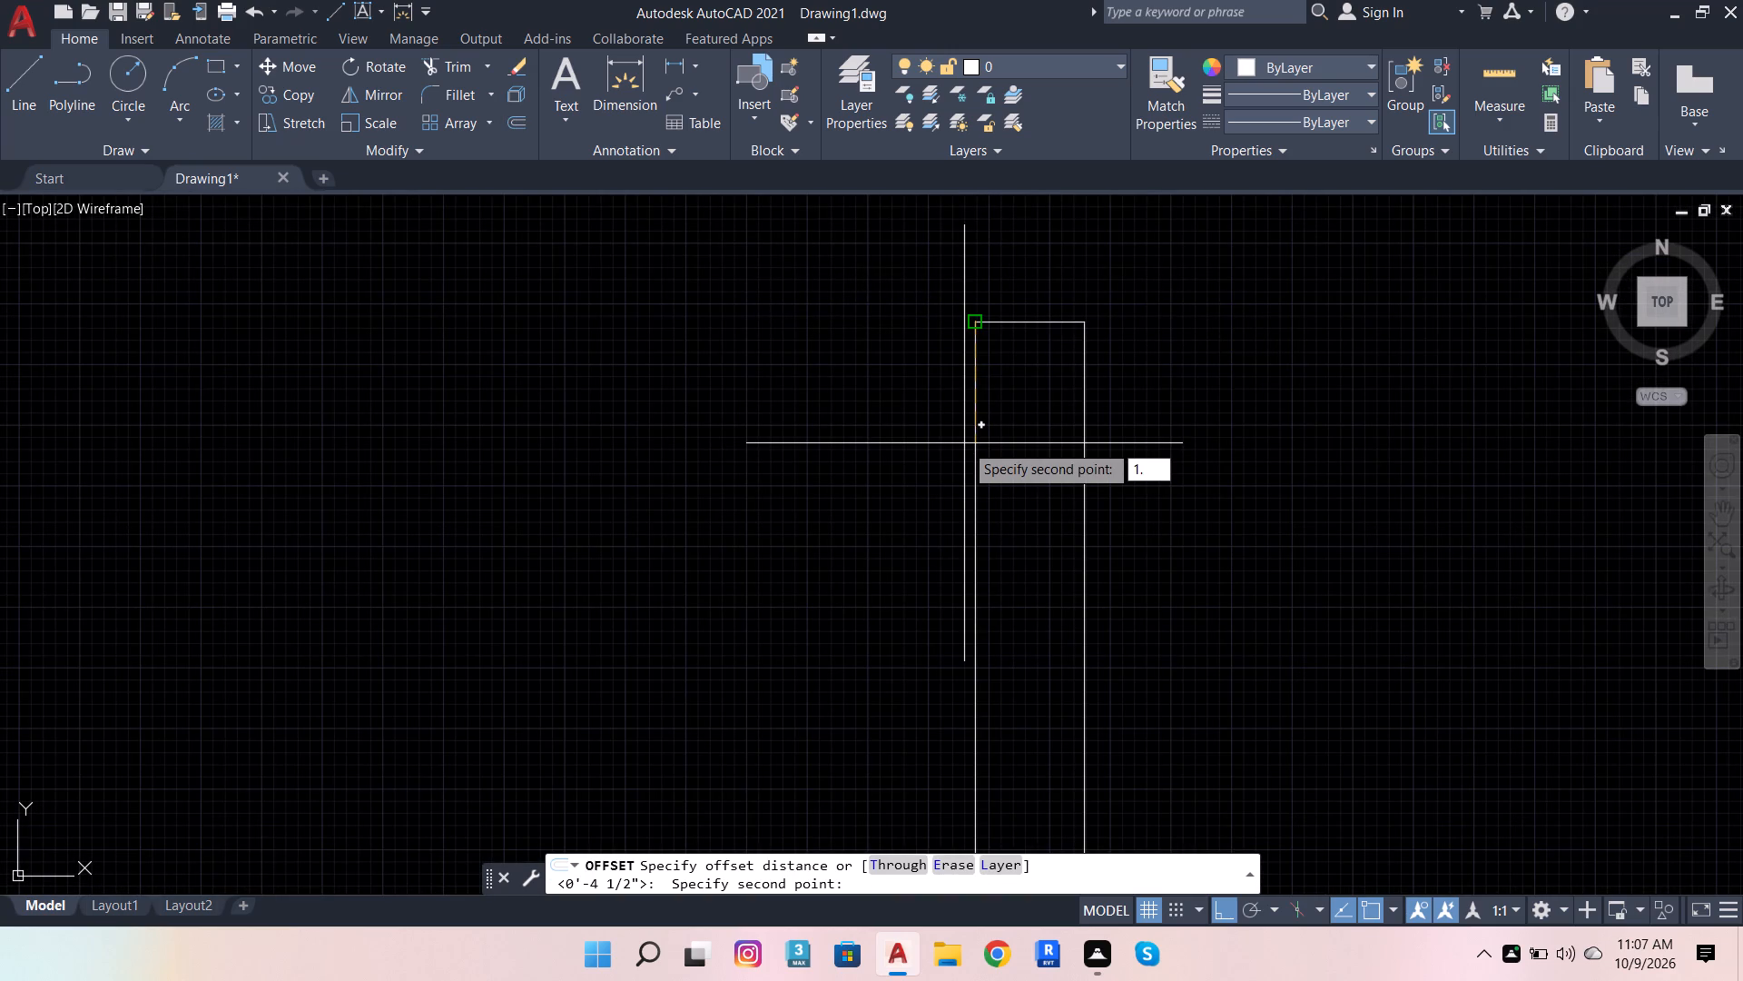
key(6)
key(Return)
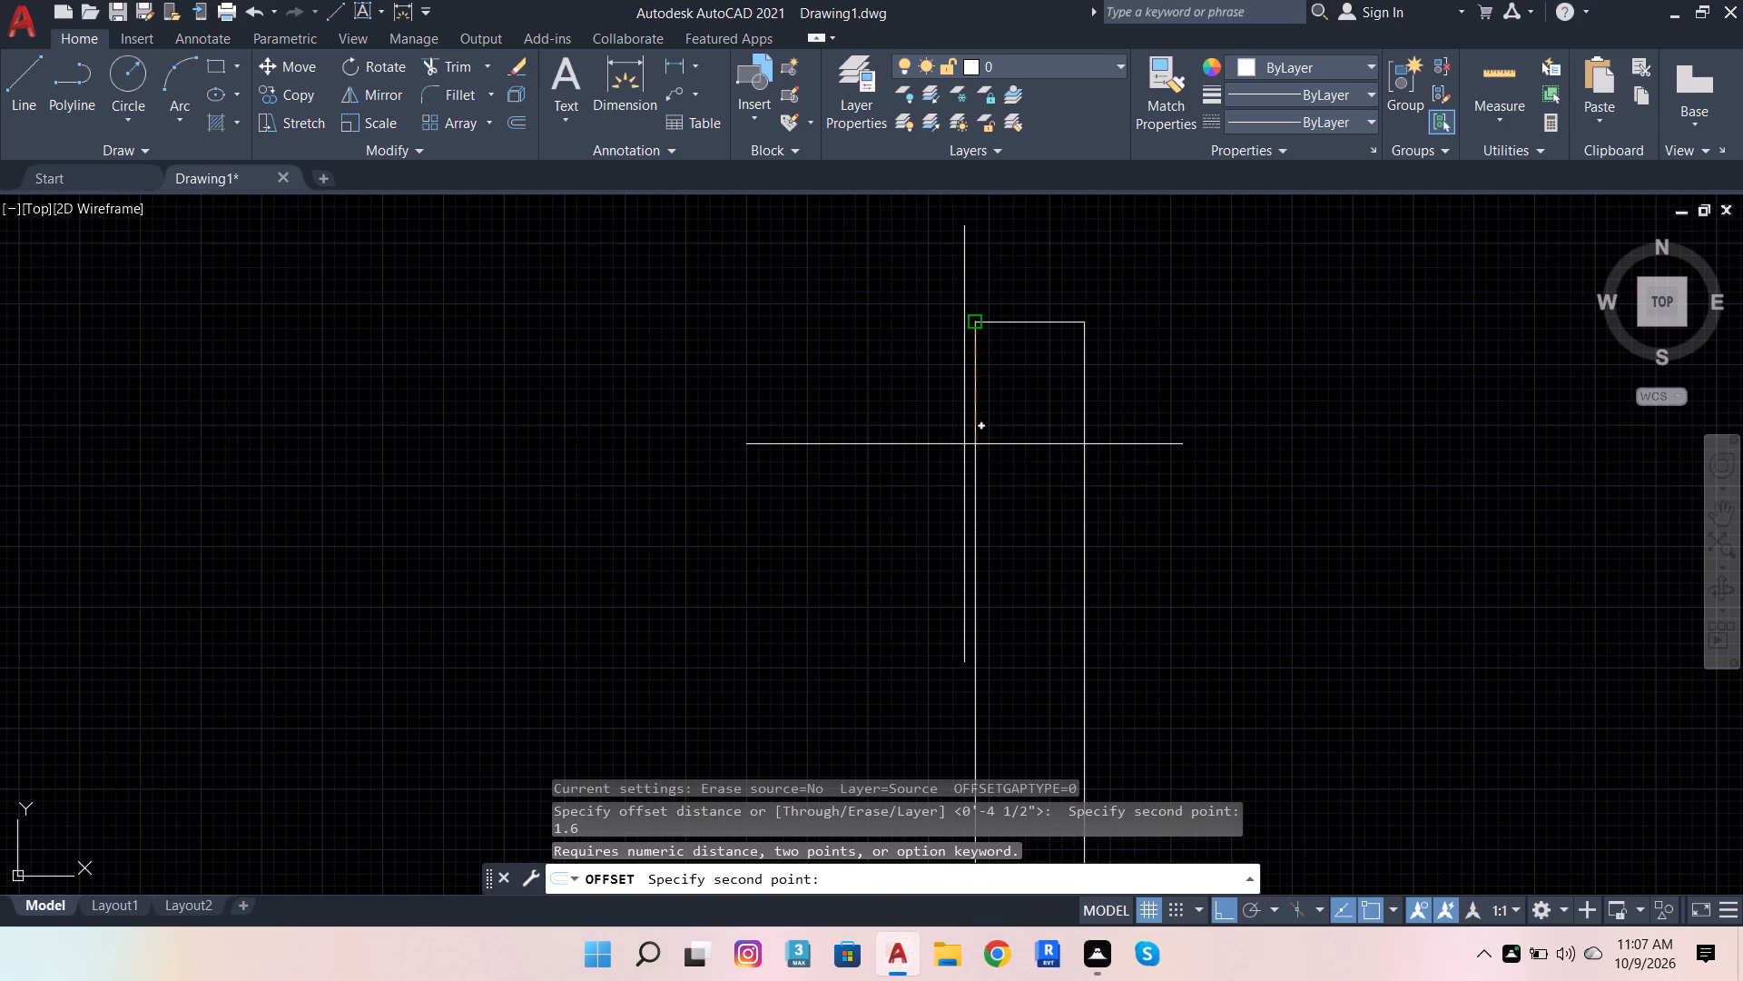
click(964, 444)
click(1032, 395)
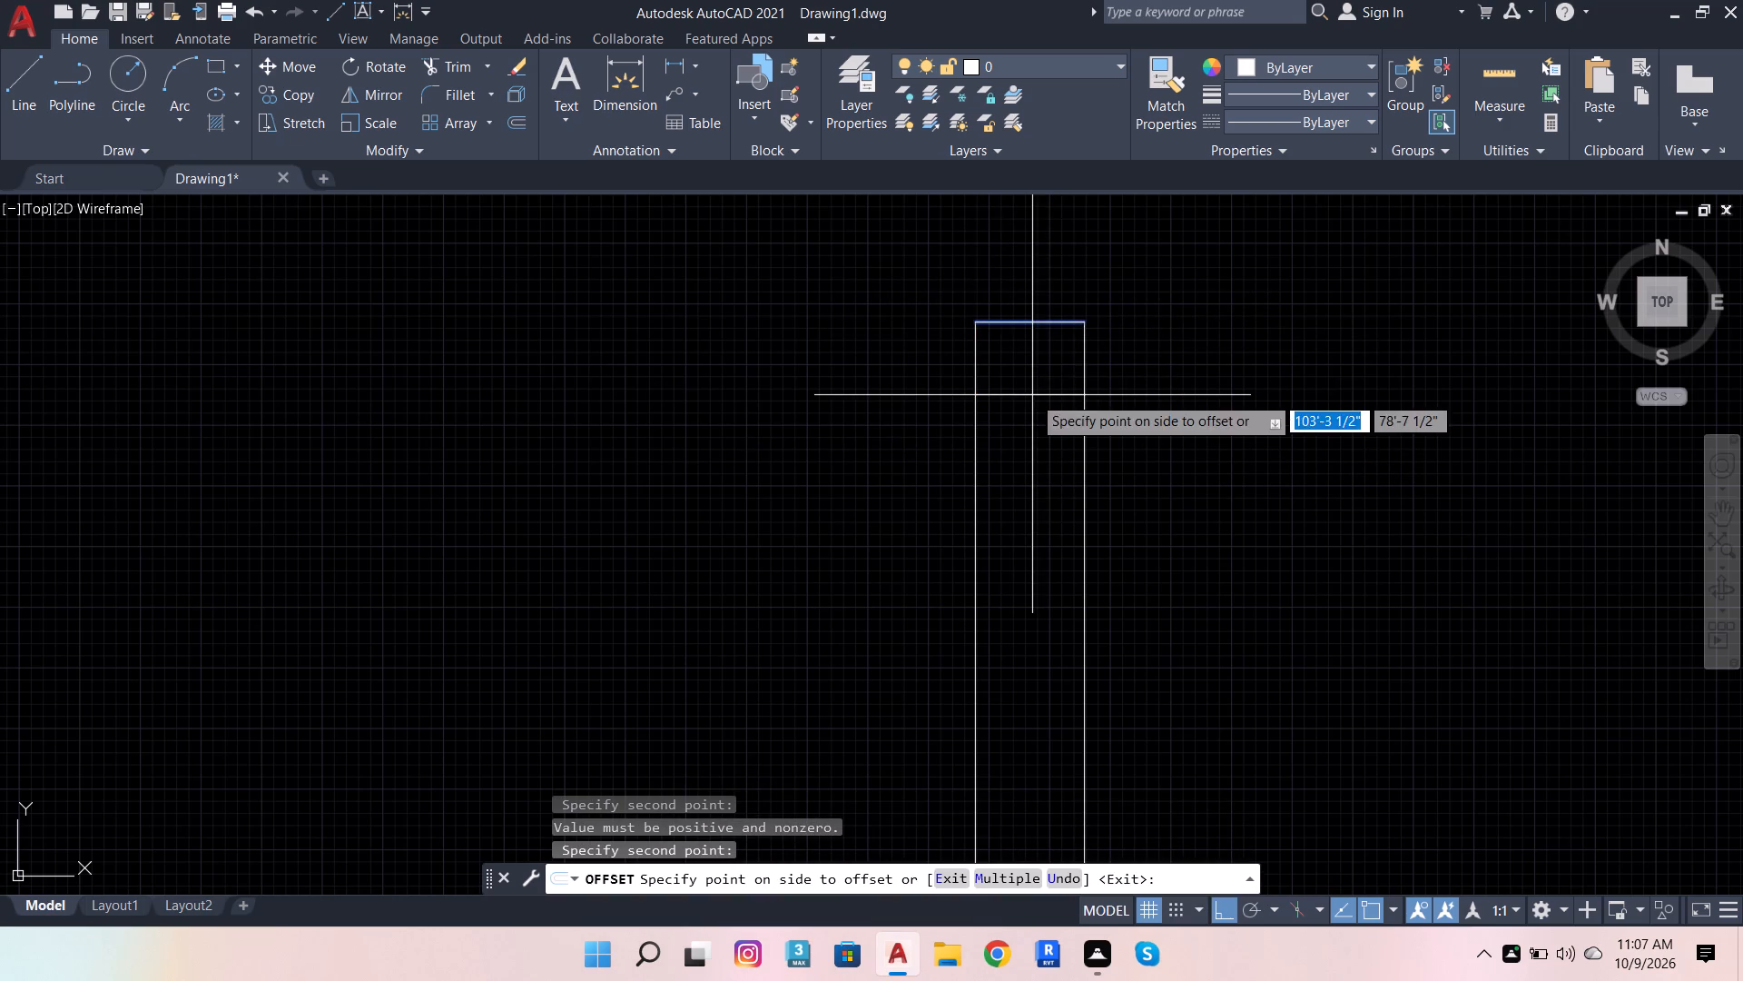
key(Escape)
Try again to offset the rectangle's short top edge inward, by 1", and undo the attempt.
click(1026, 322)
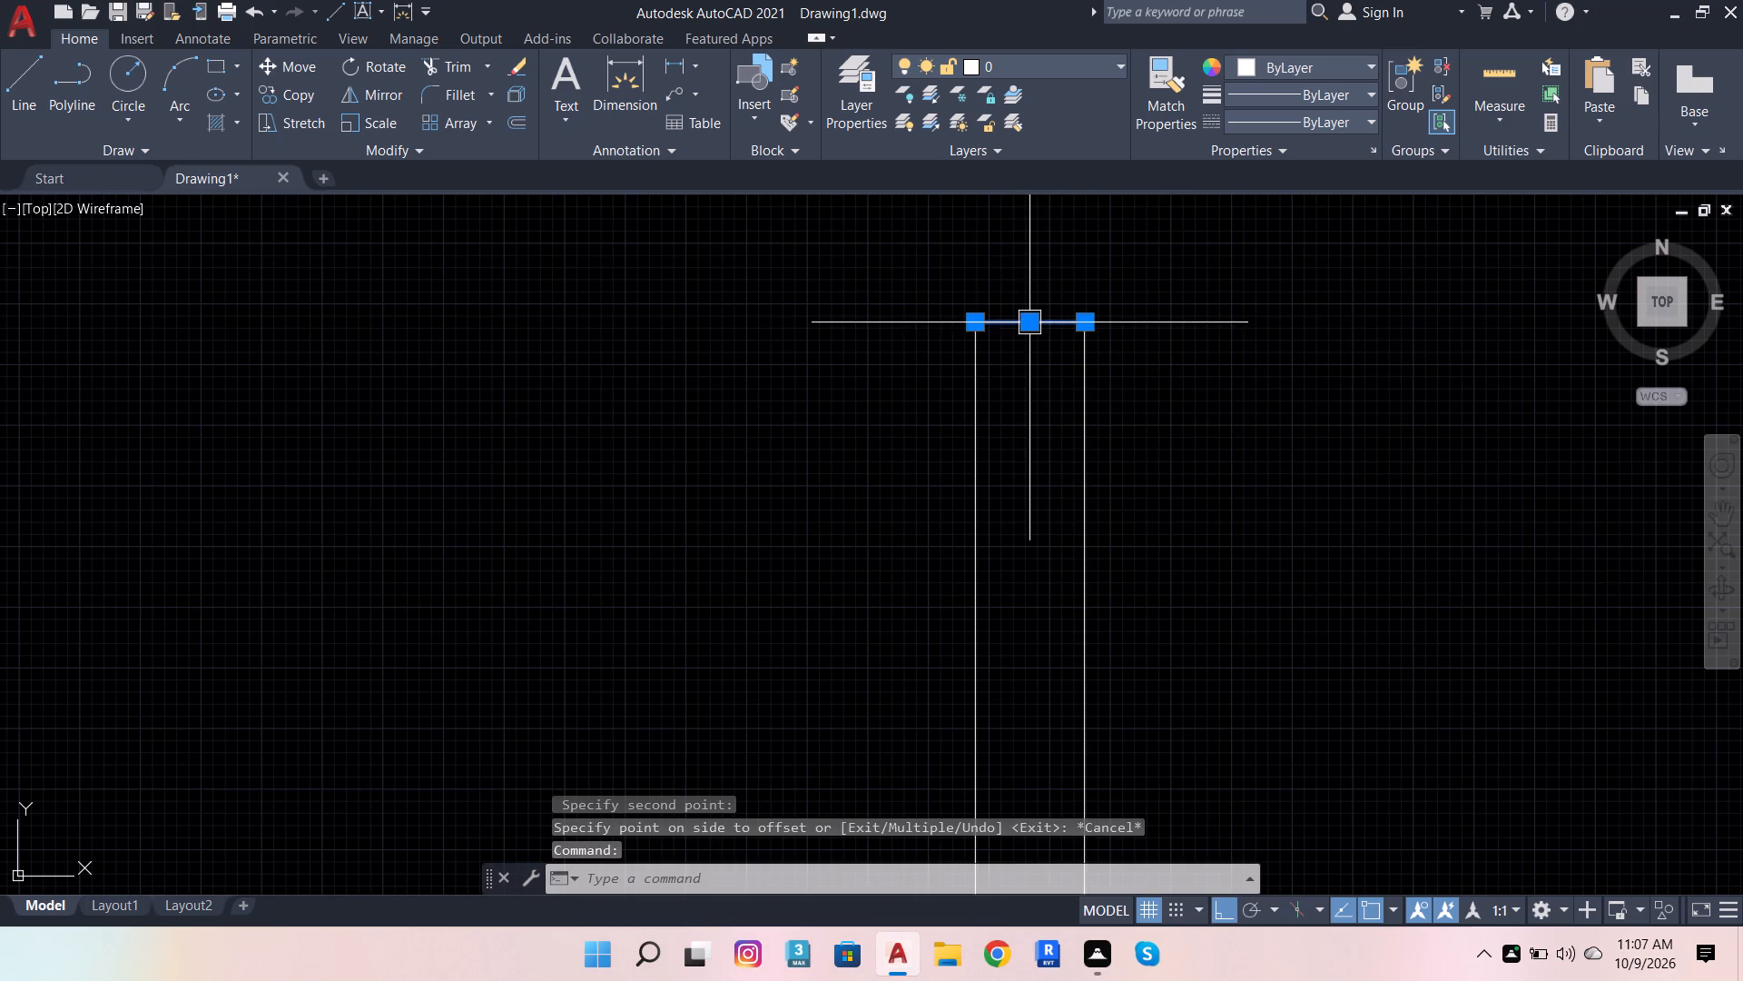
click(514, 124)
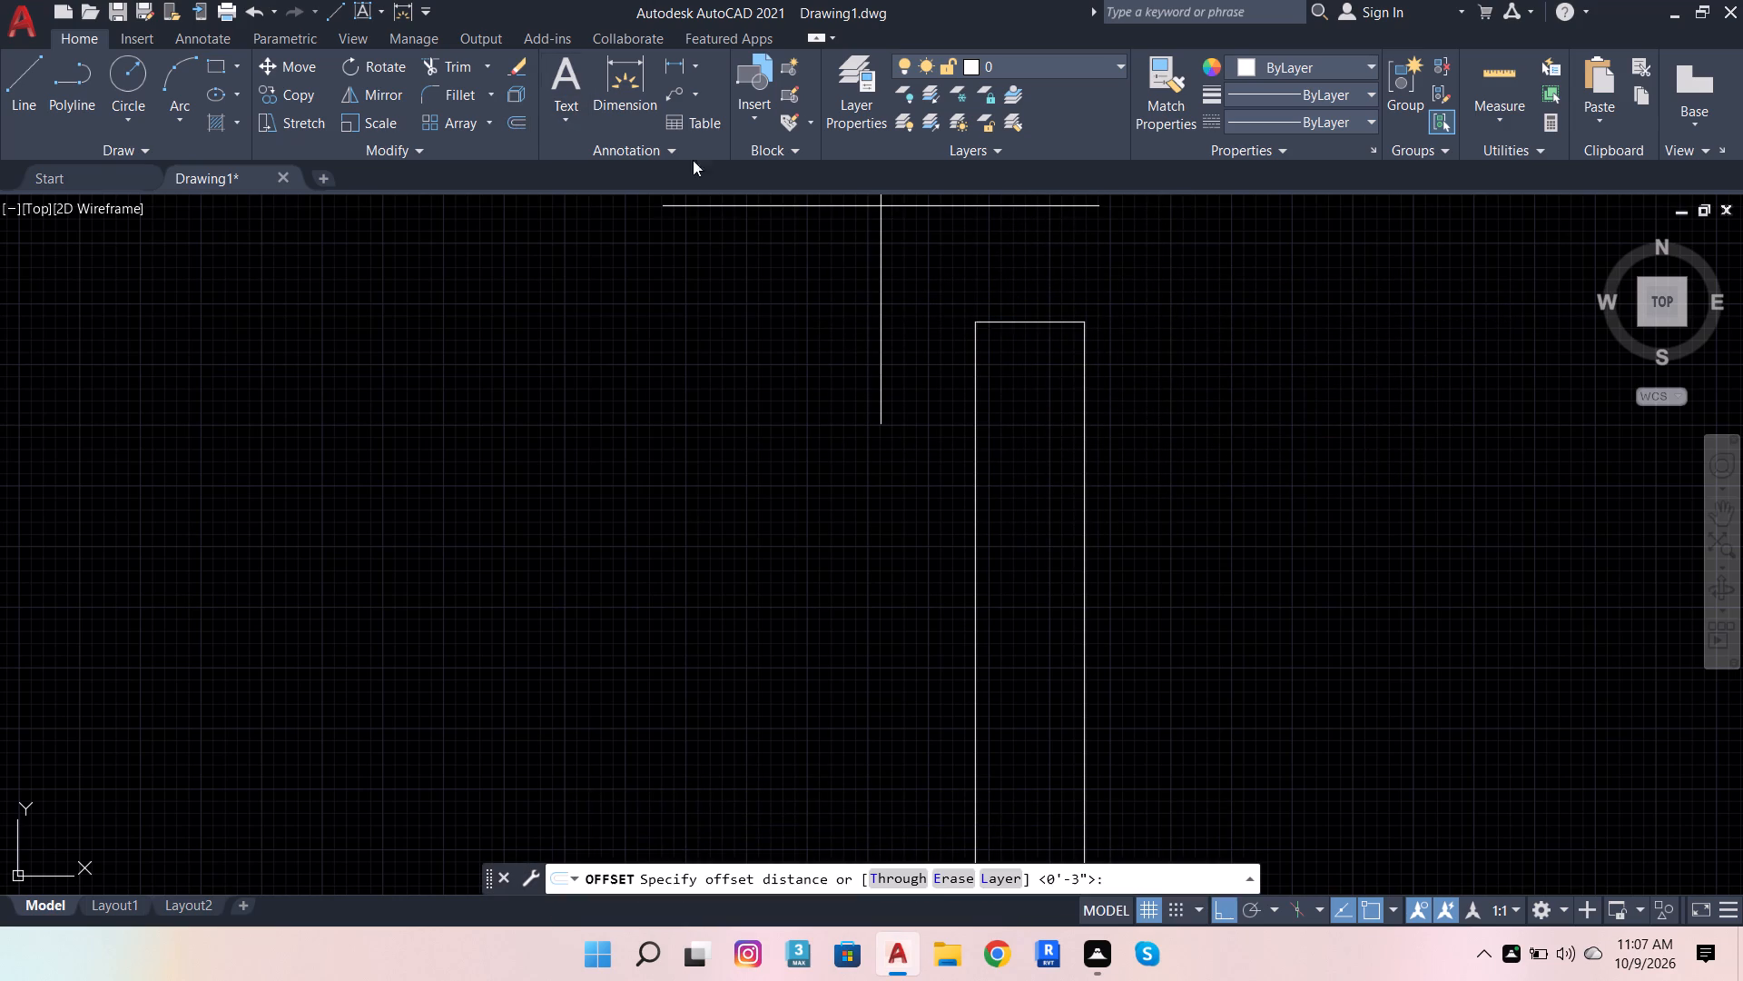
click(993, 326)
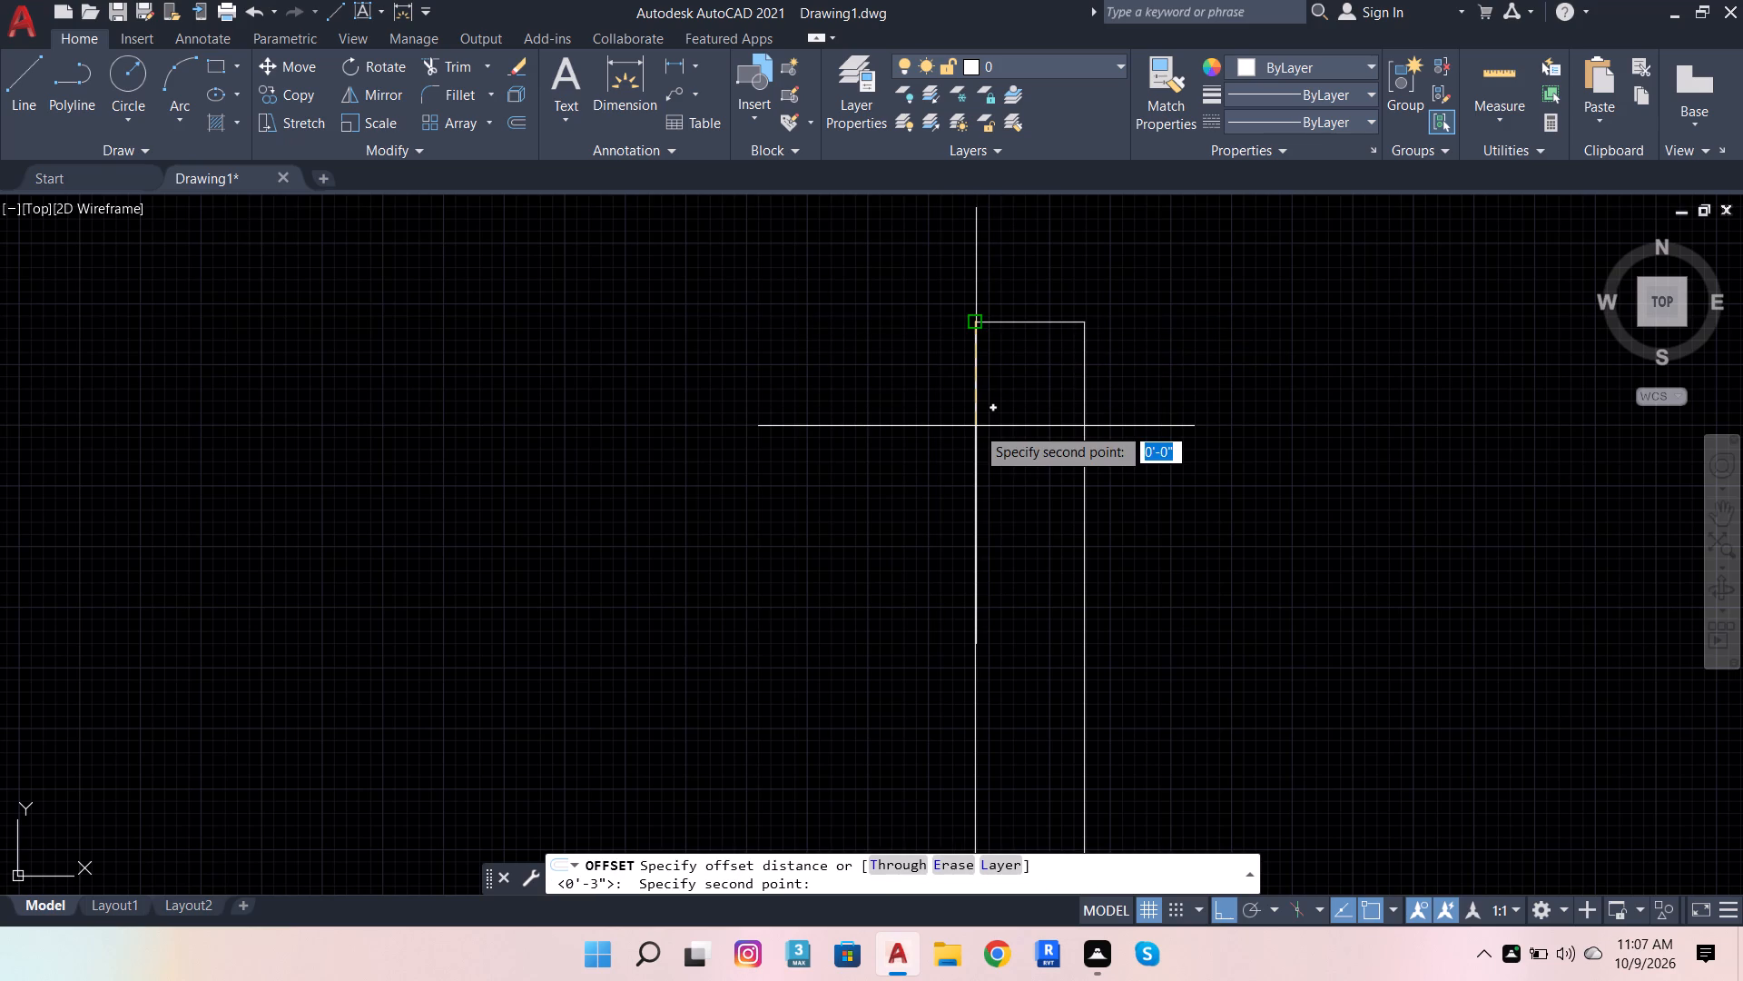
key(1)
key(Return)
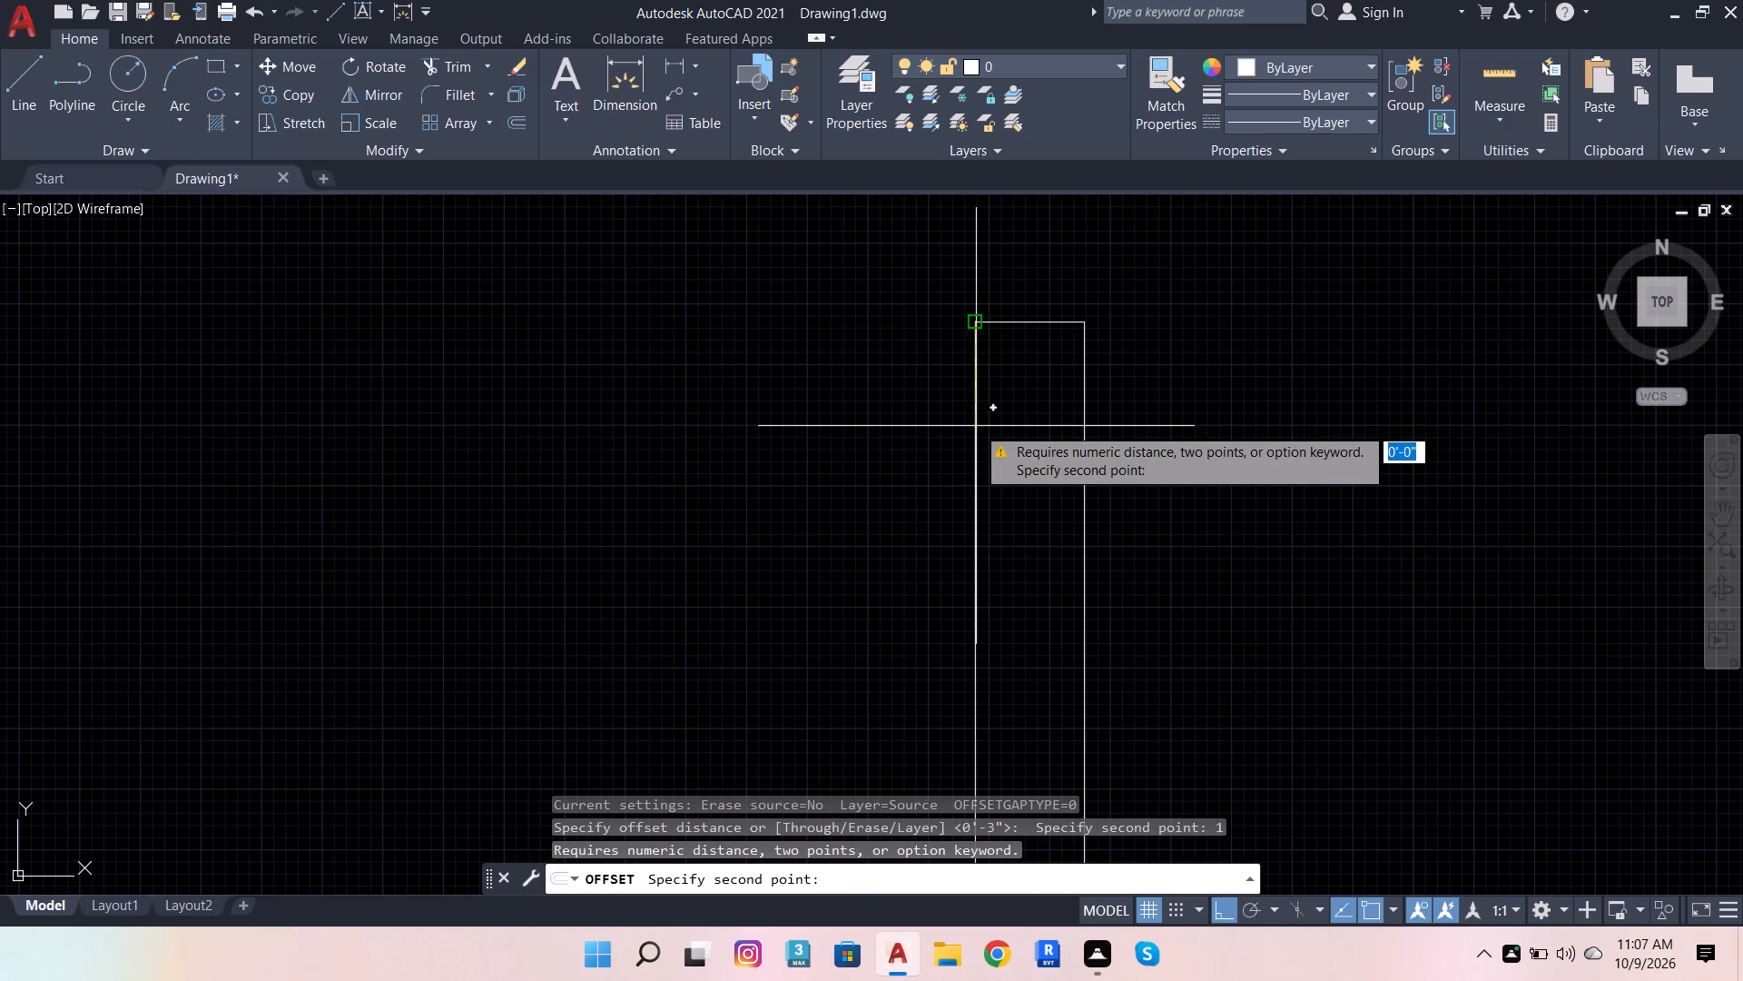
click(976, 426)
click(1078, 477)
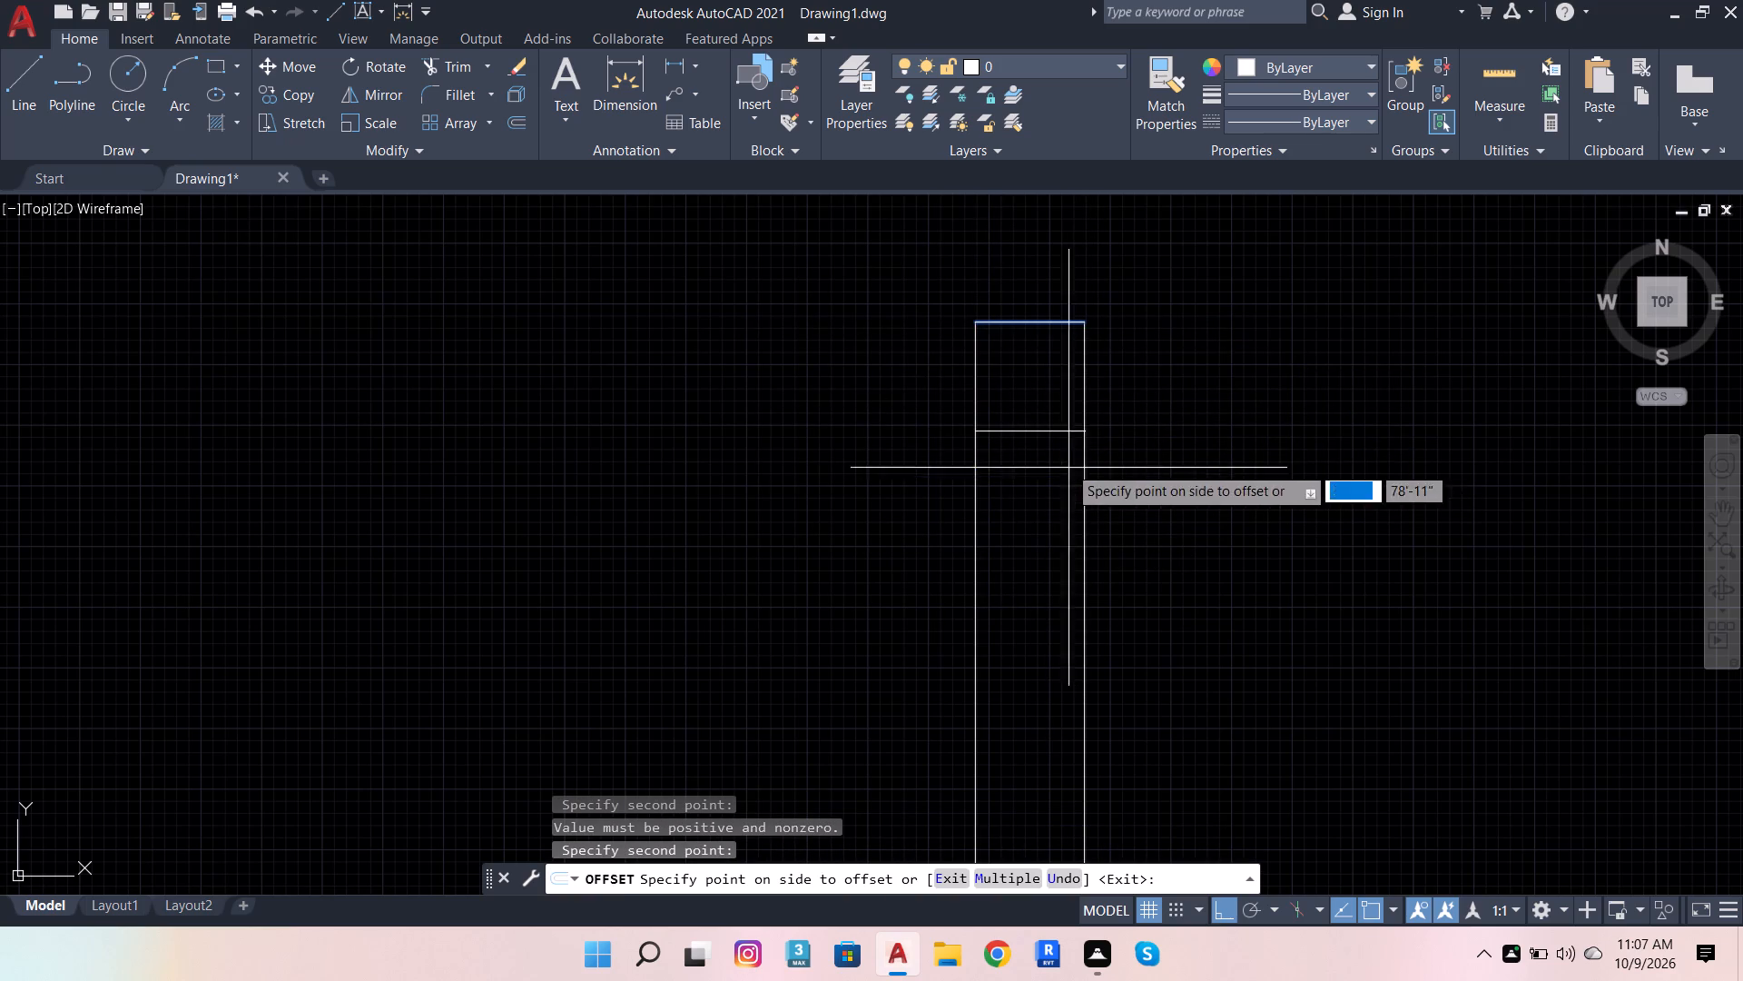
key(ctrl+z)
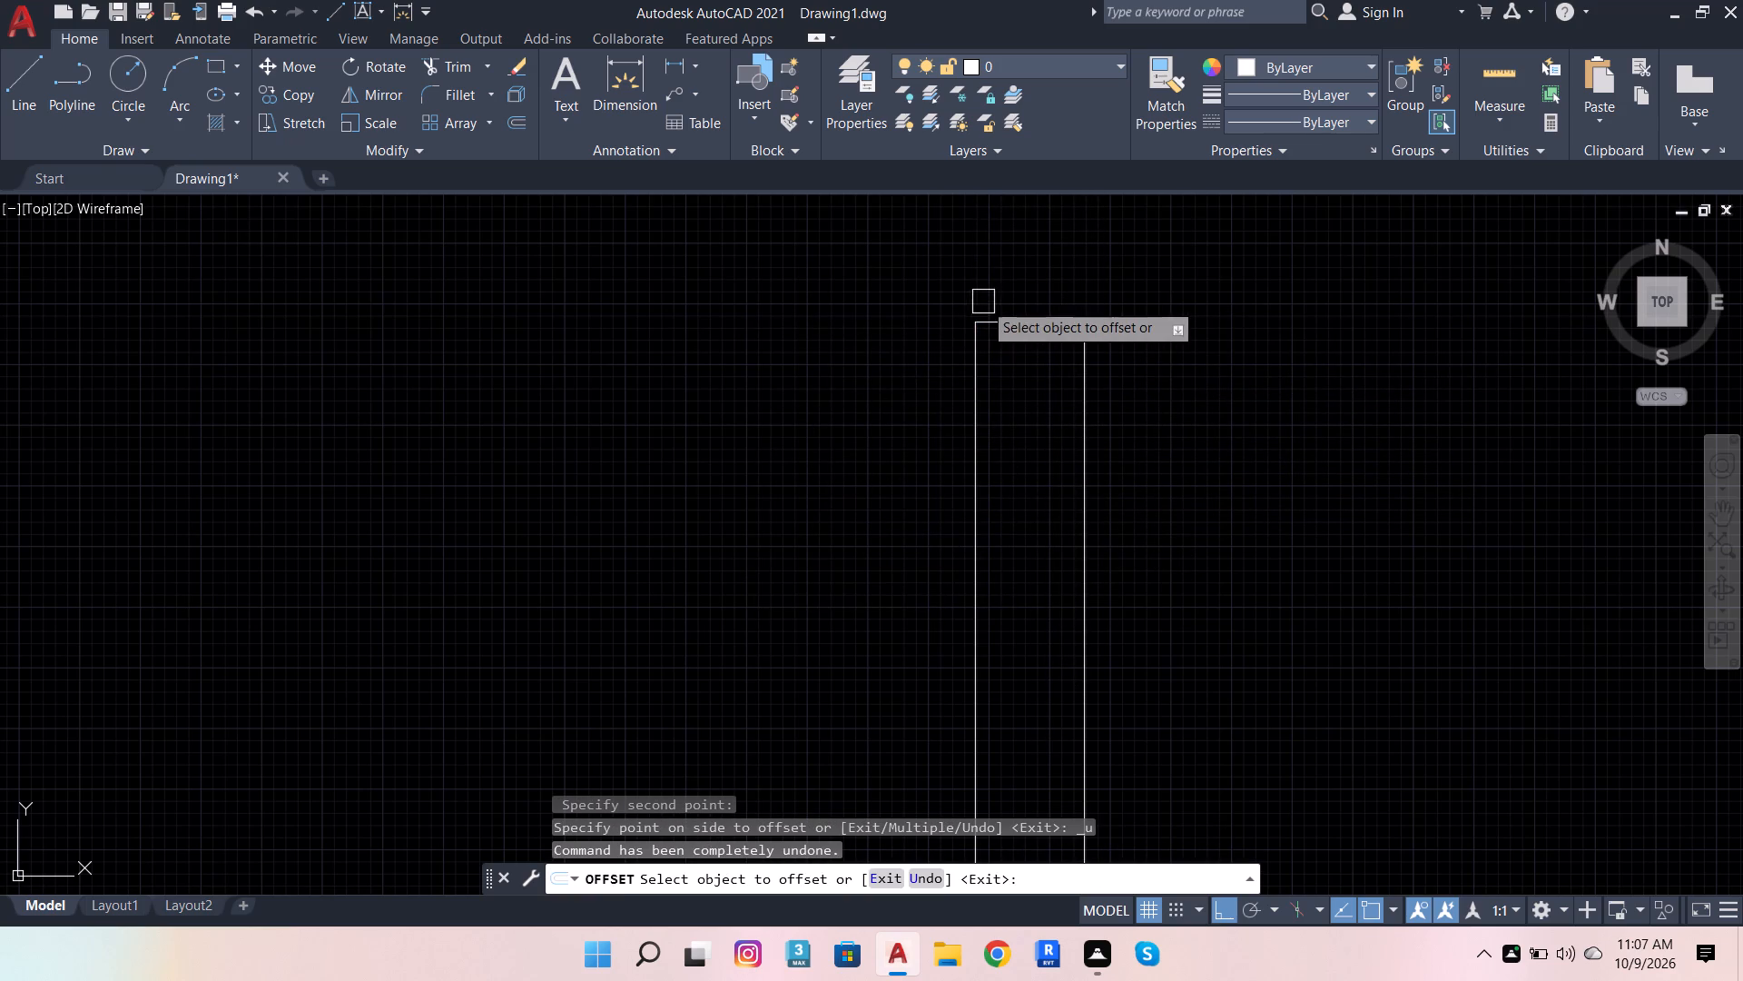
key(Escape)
Offset the short top and bottom edges of the new rectangle inward by 1".
click(995, 317)
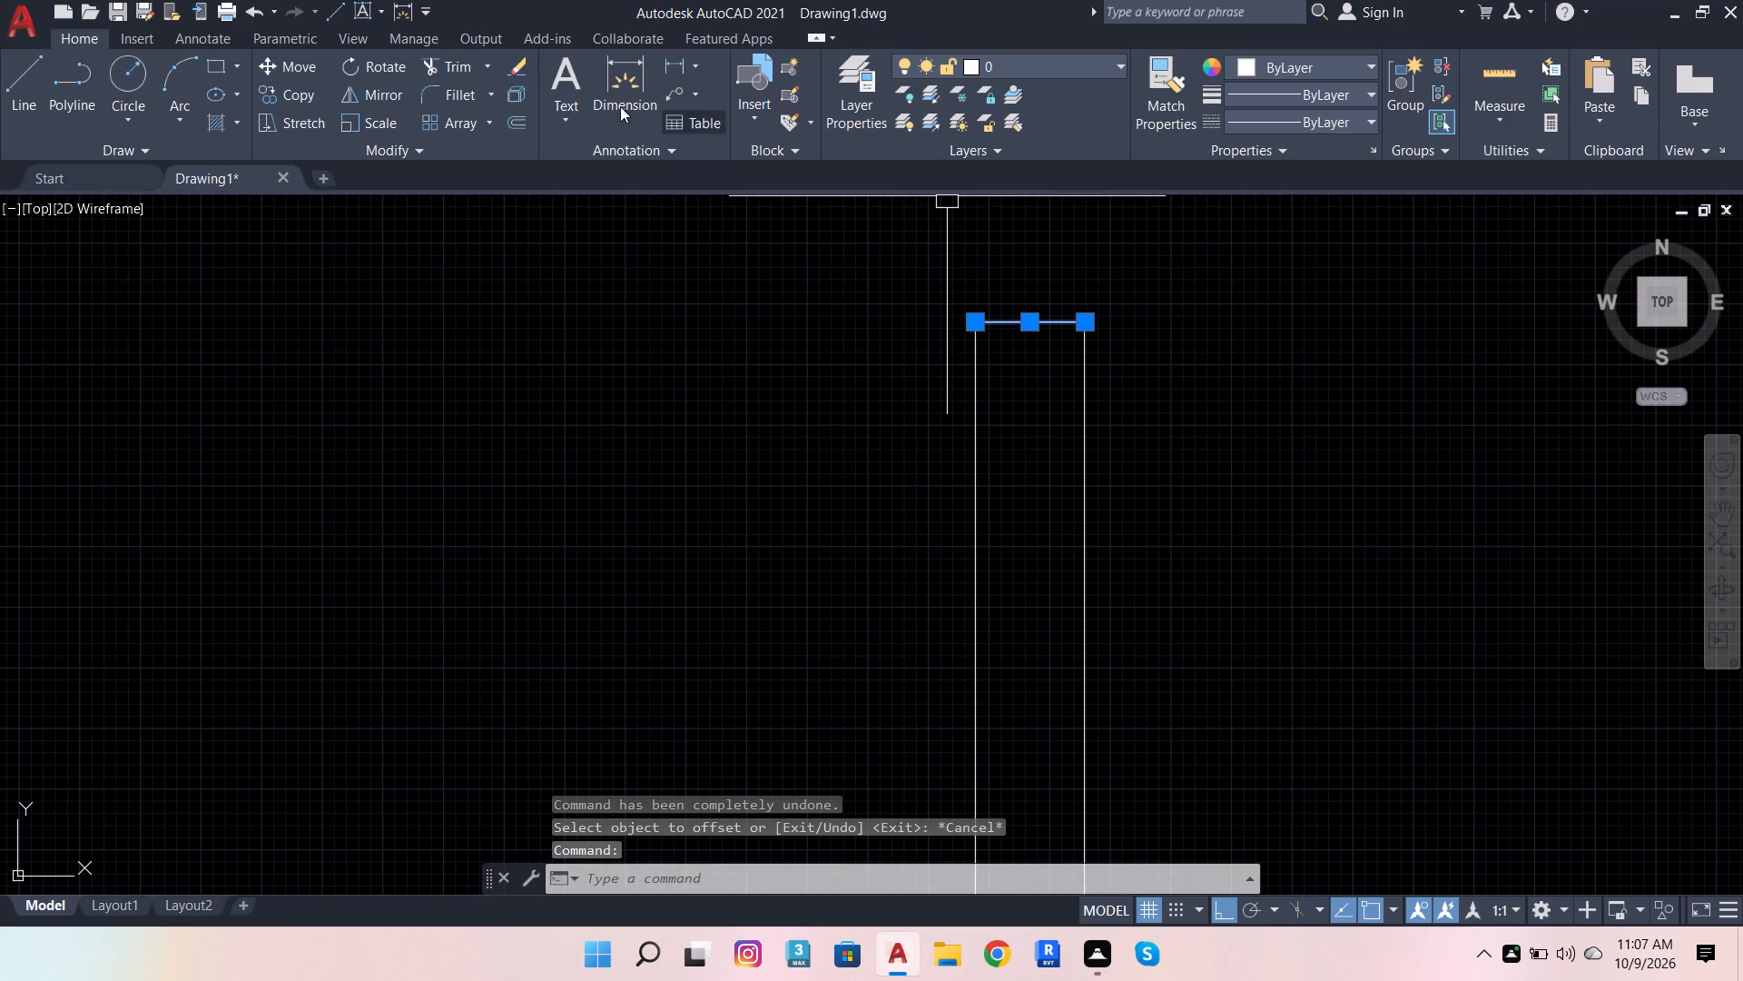
click(528, 123)
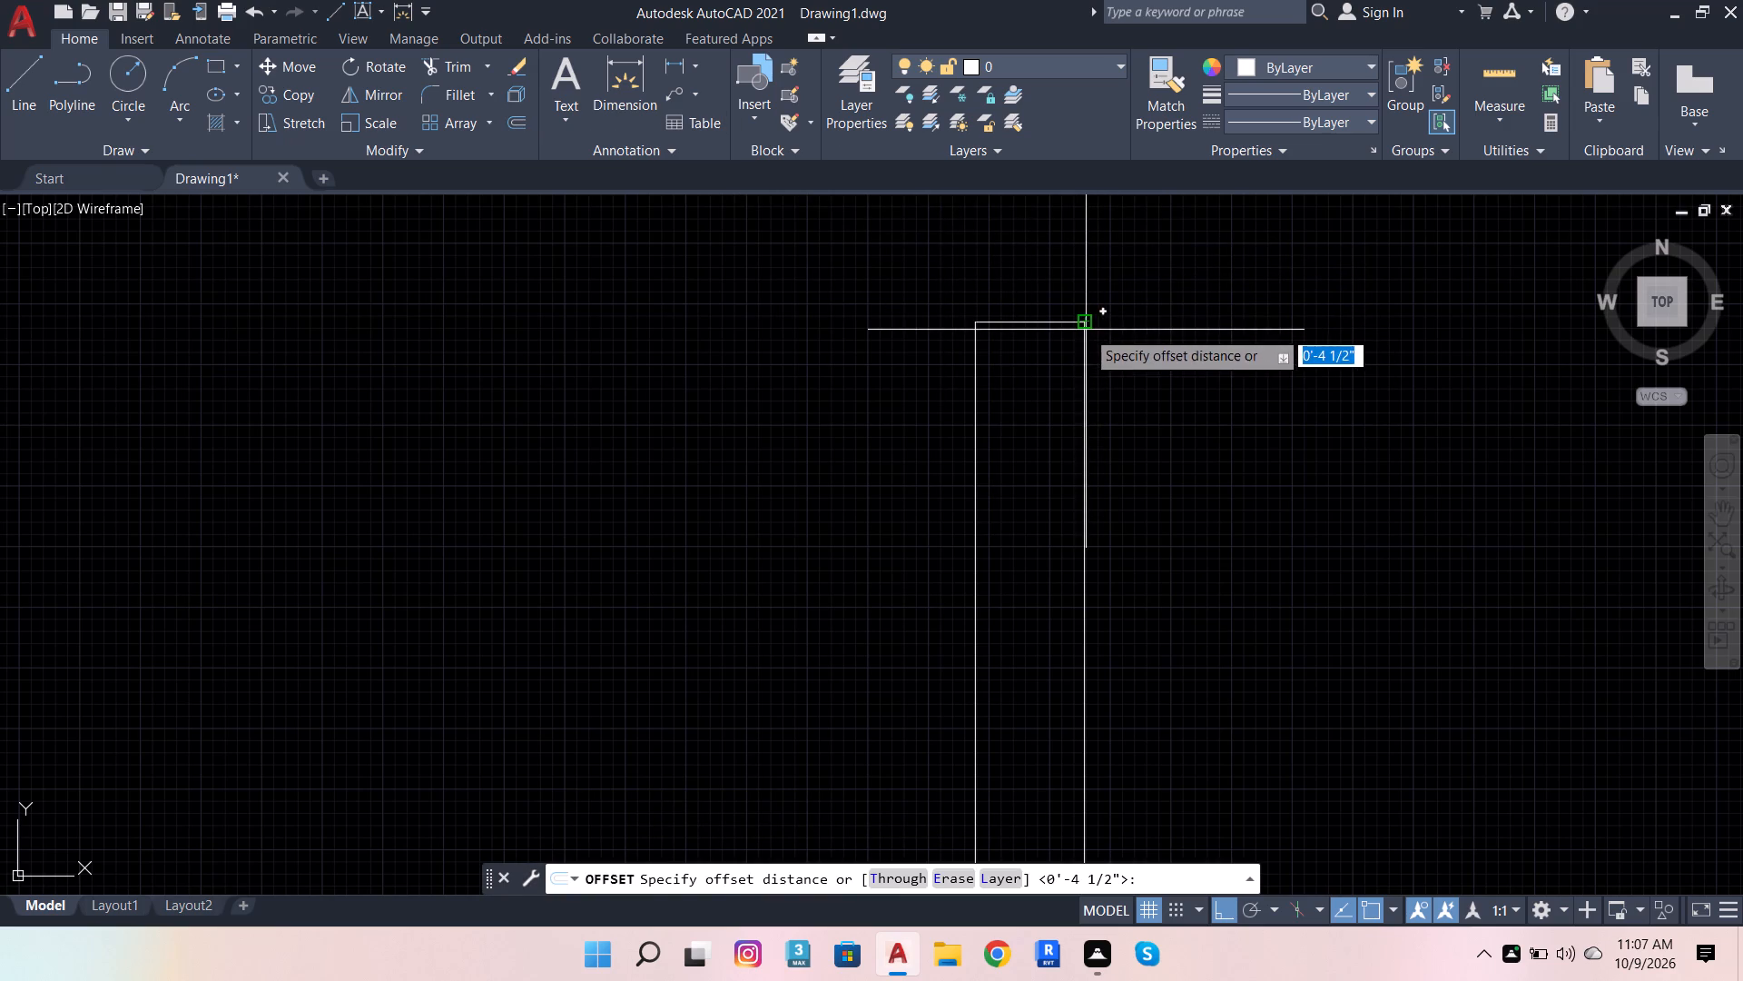
click(1086, 330)
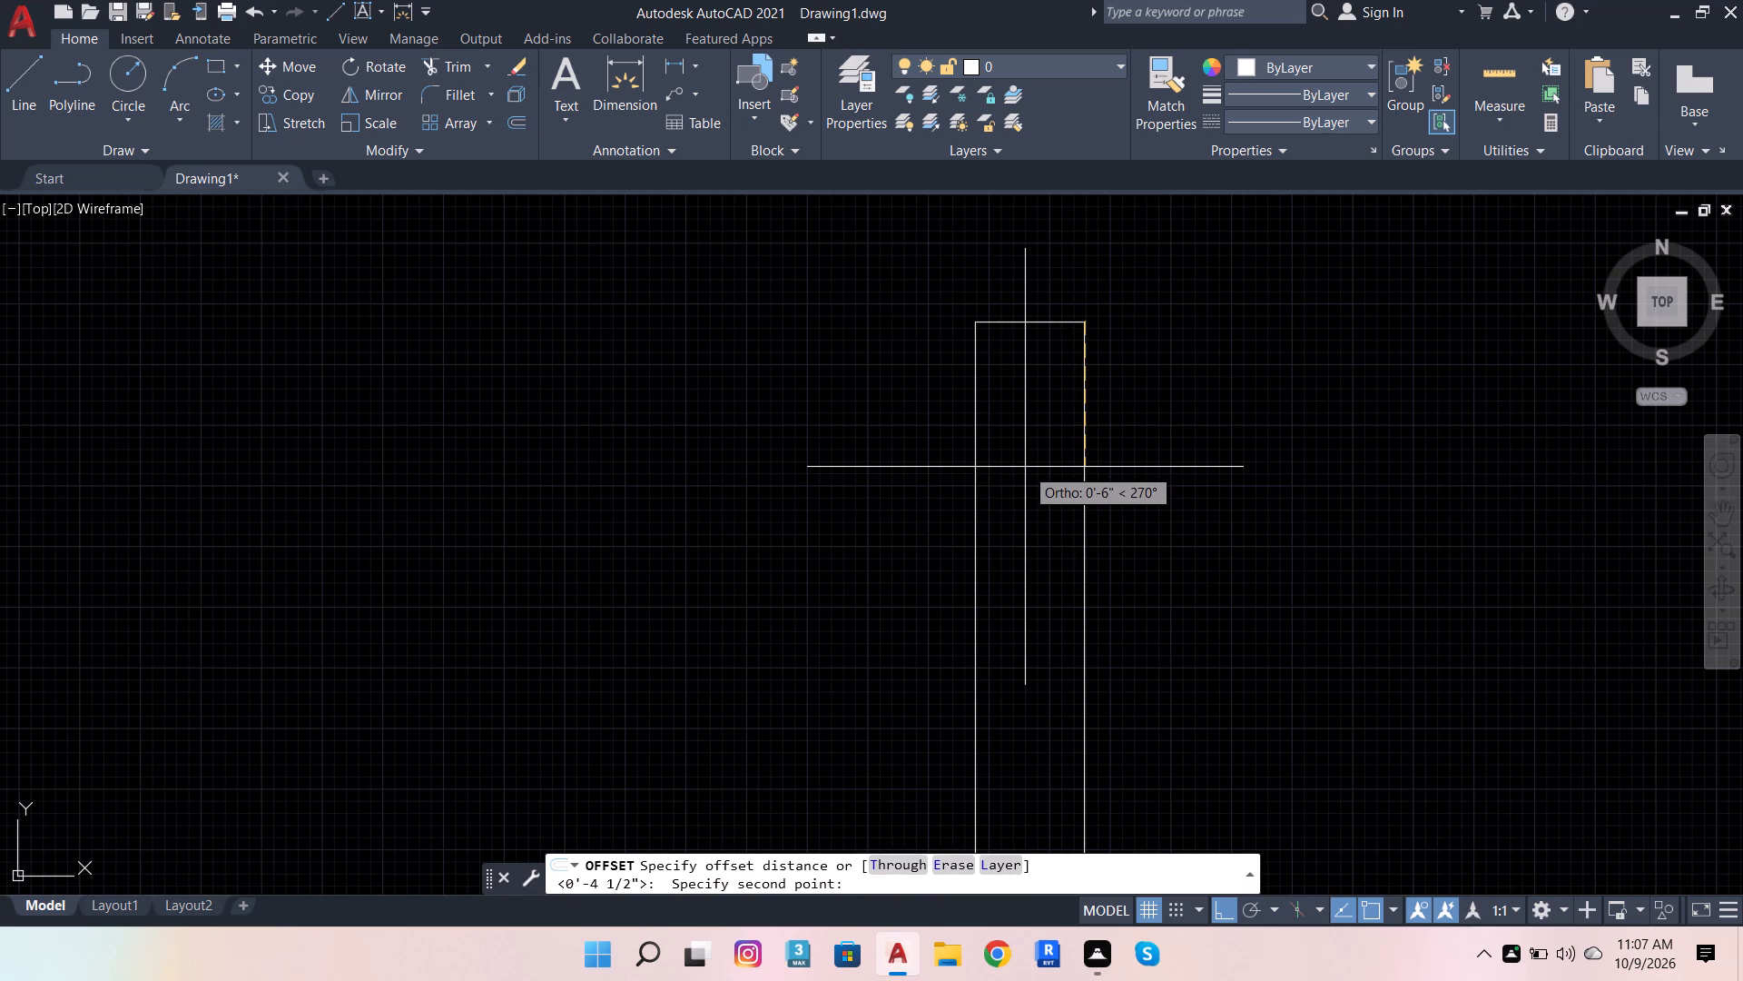
key(1)
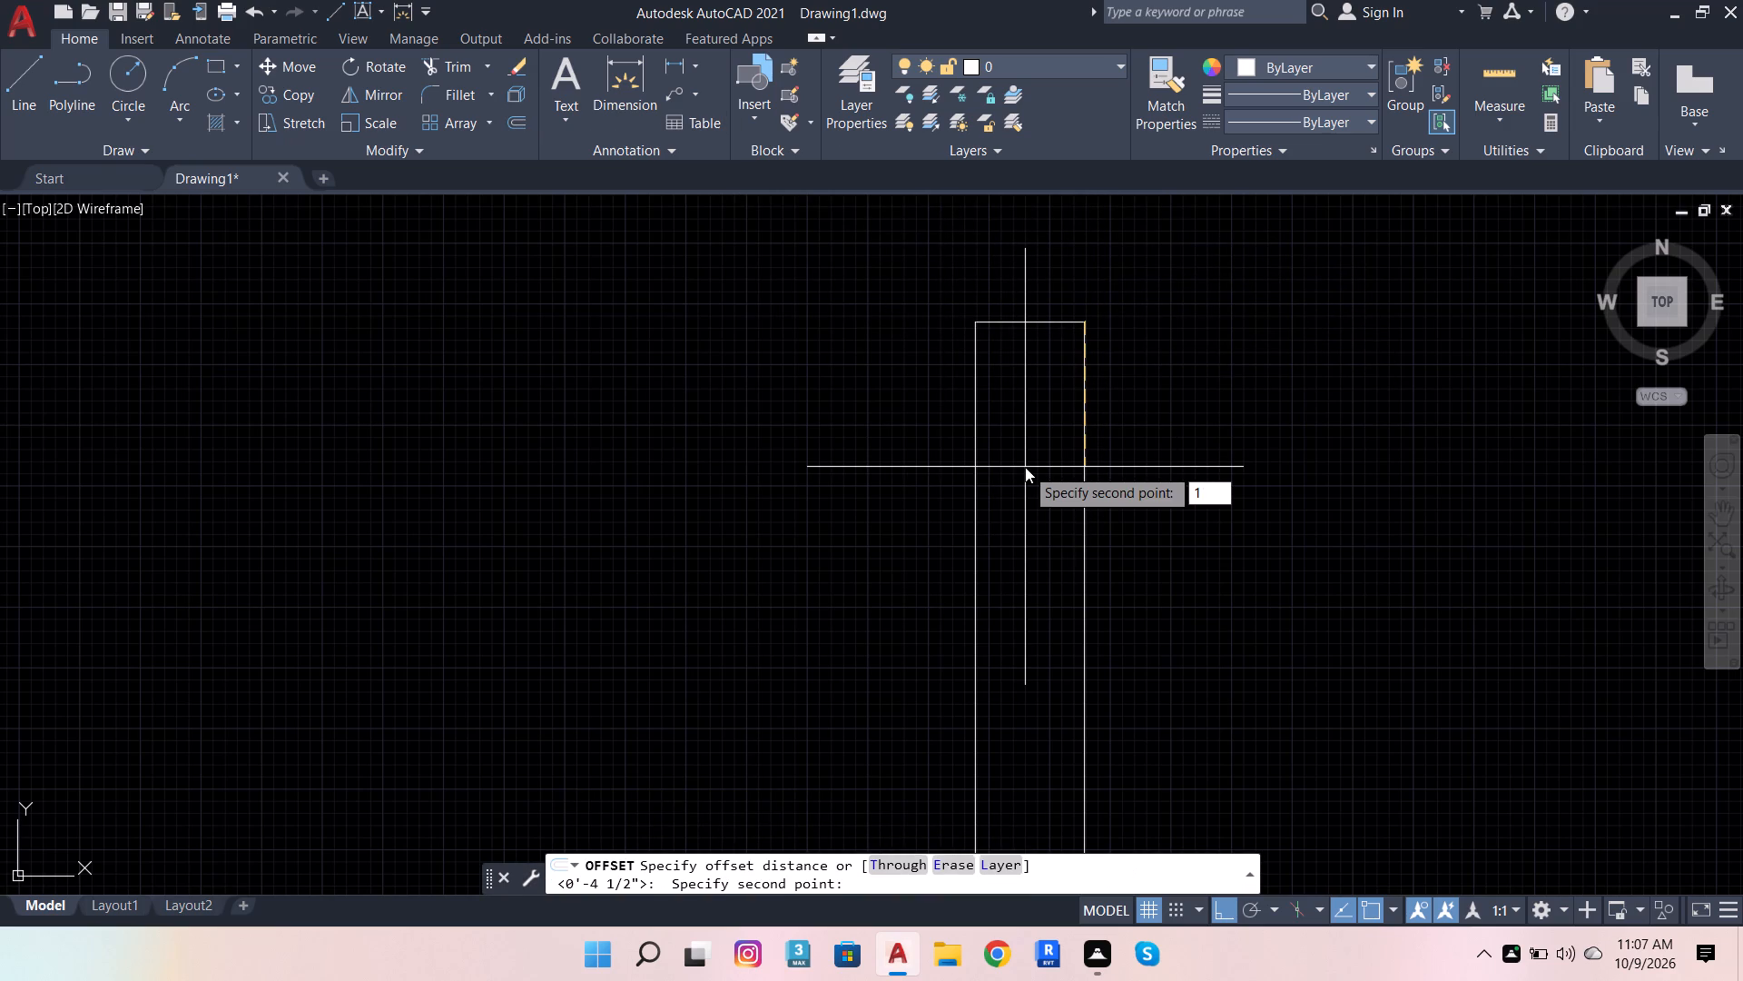
key(shift+quotedbl)
key(Return)
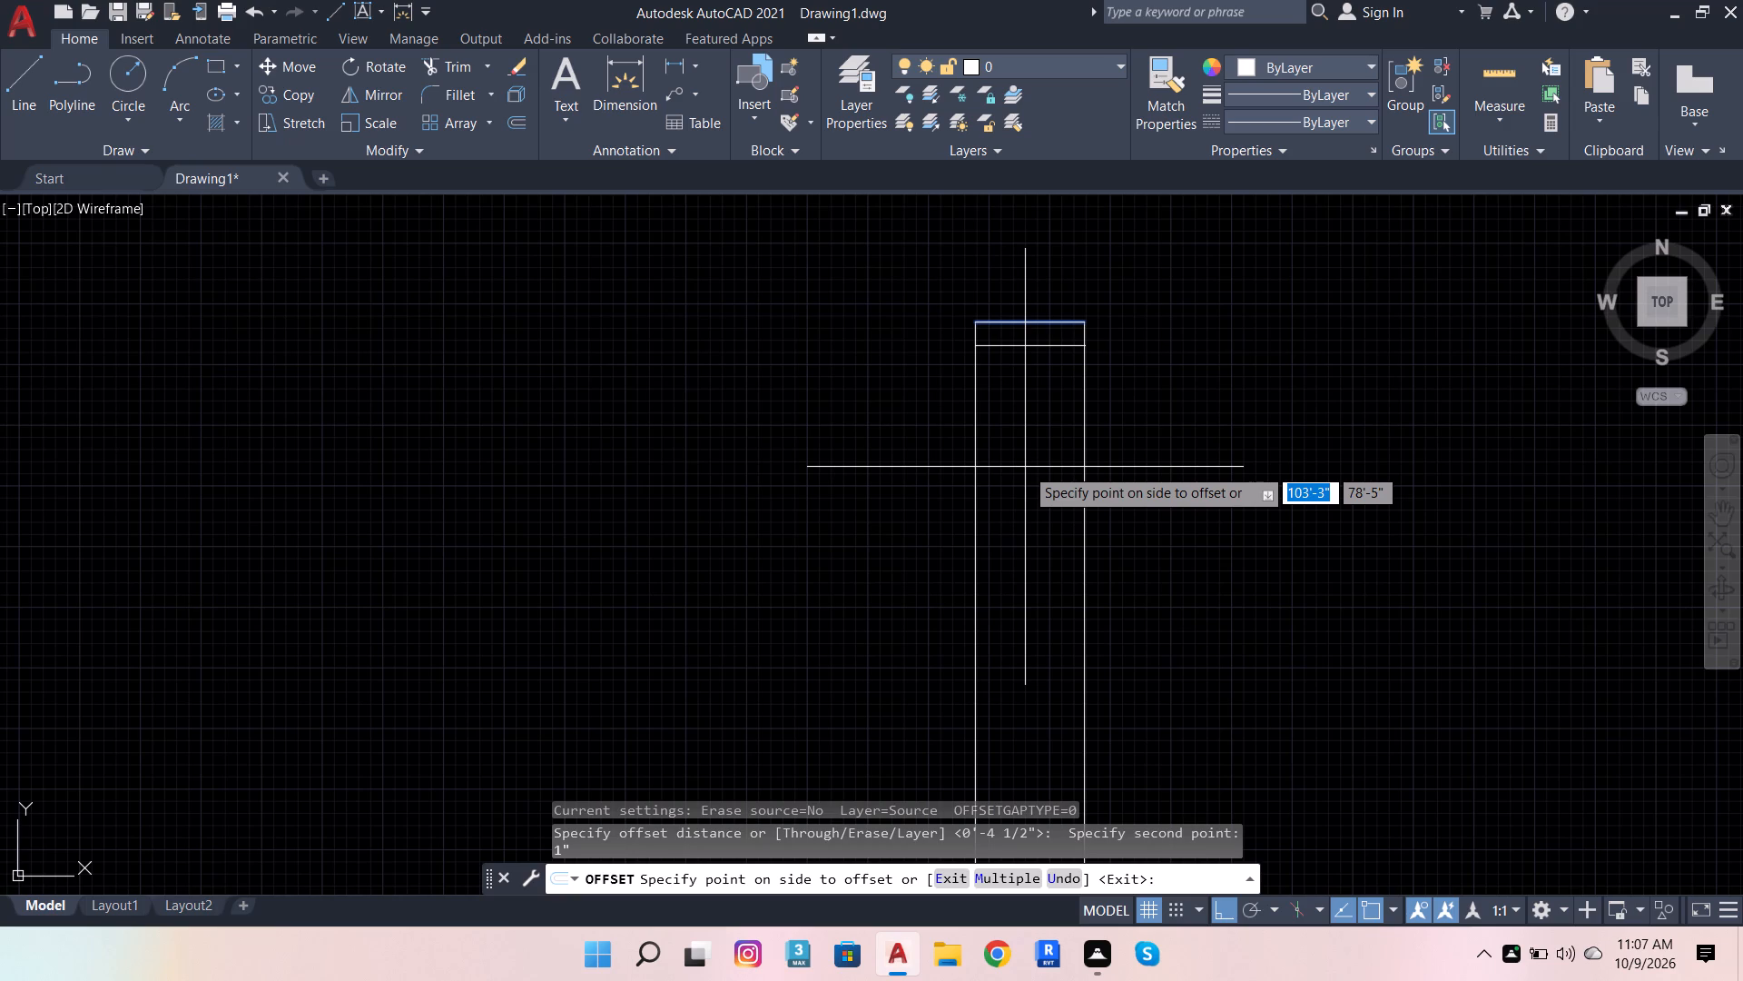
click(1025, 467)
scroll(1006, 304, down, 2)
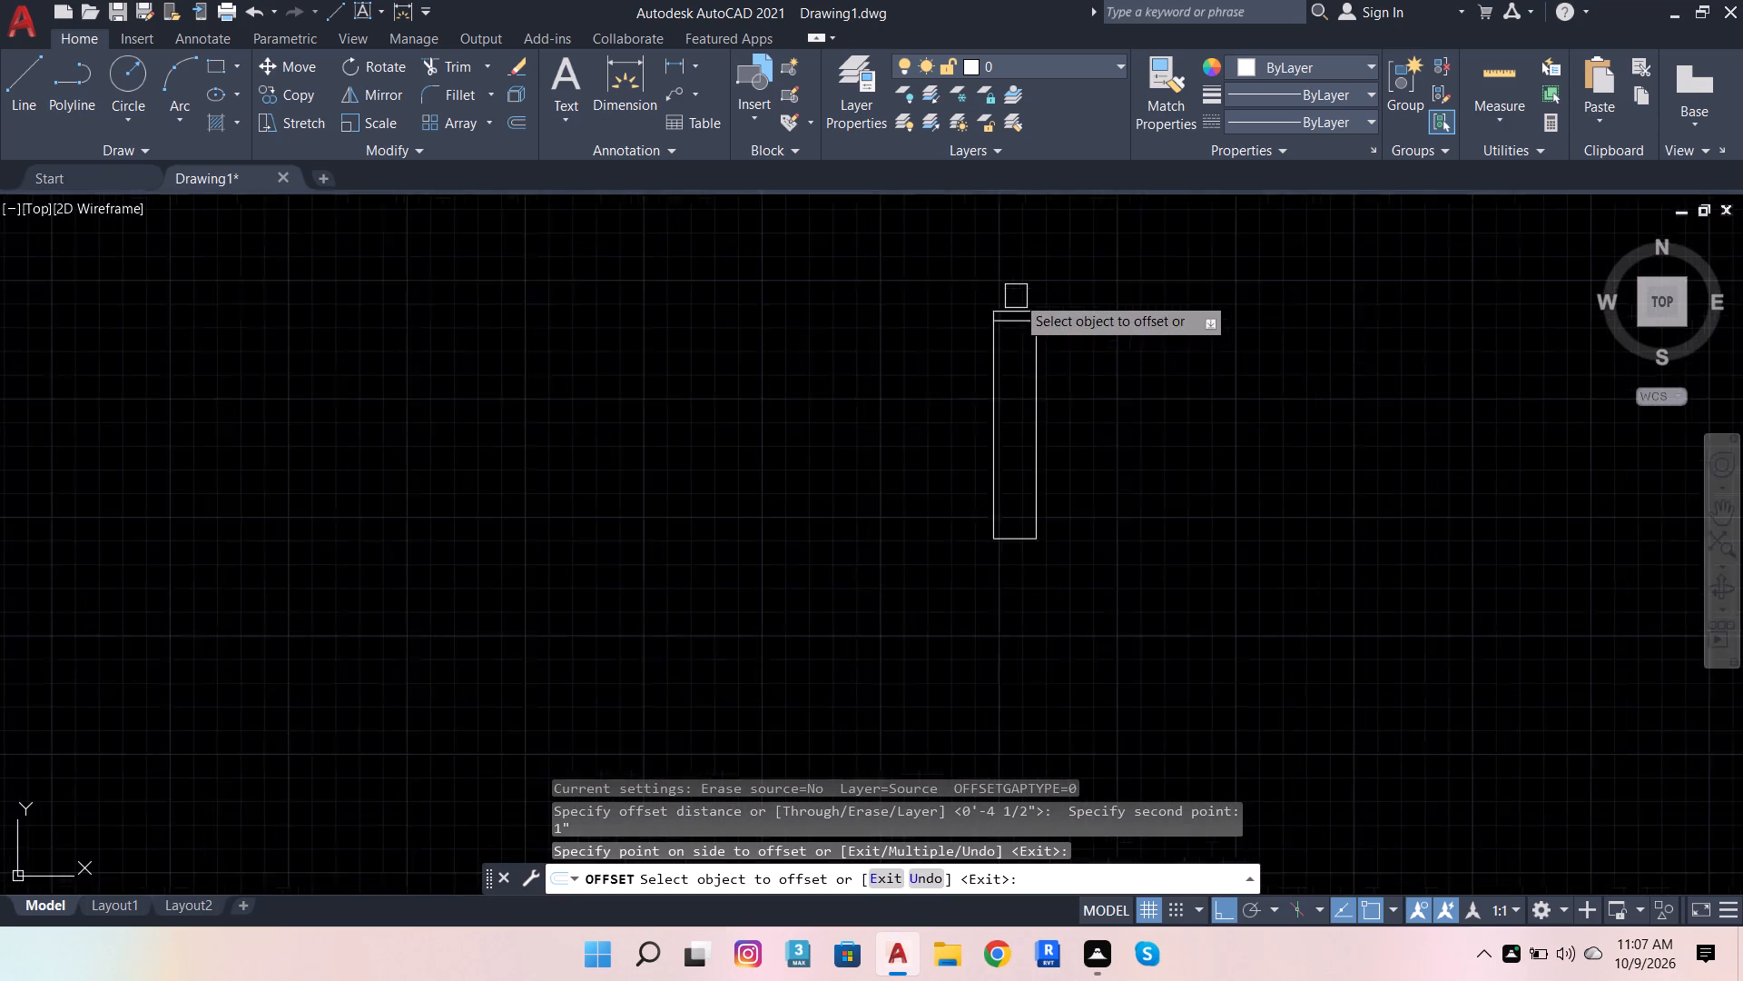
scroll(1018, 294, down, 1)
scroll(1027, 418, up, 2)
click(1001, 490)
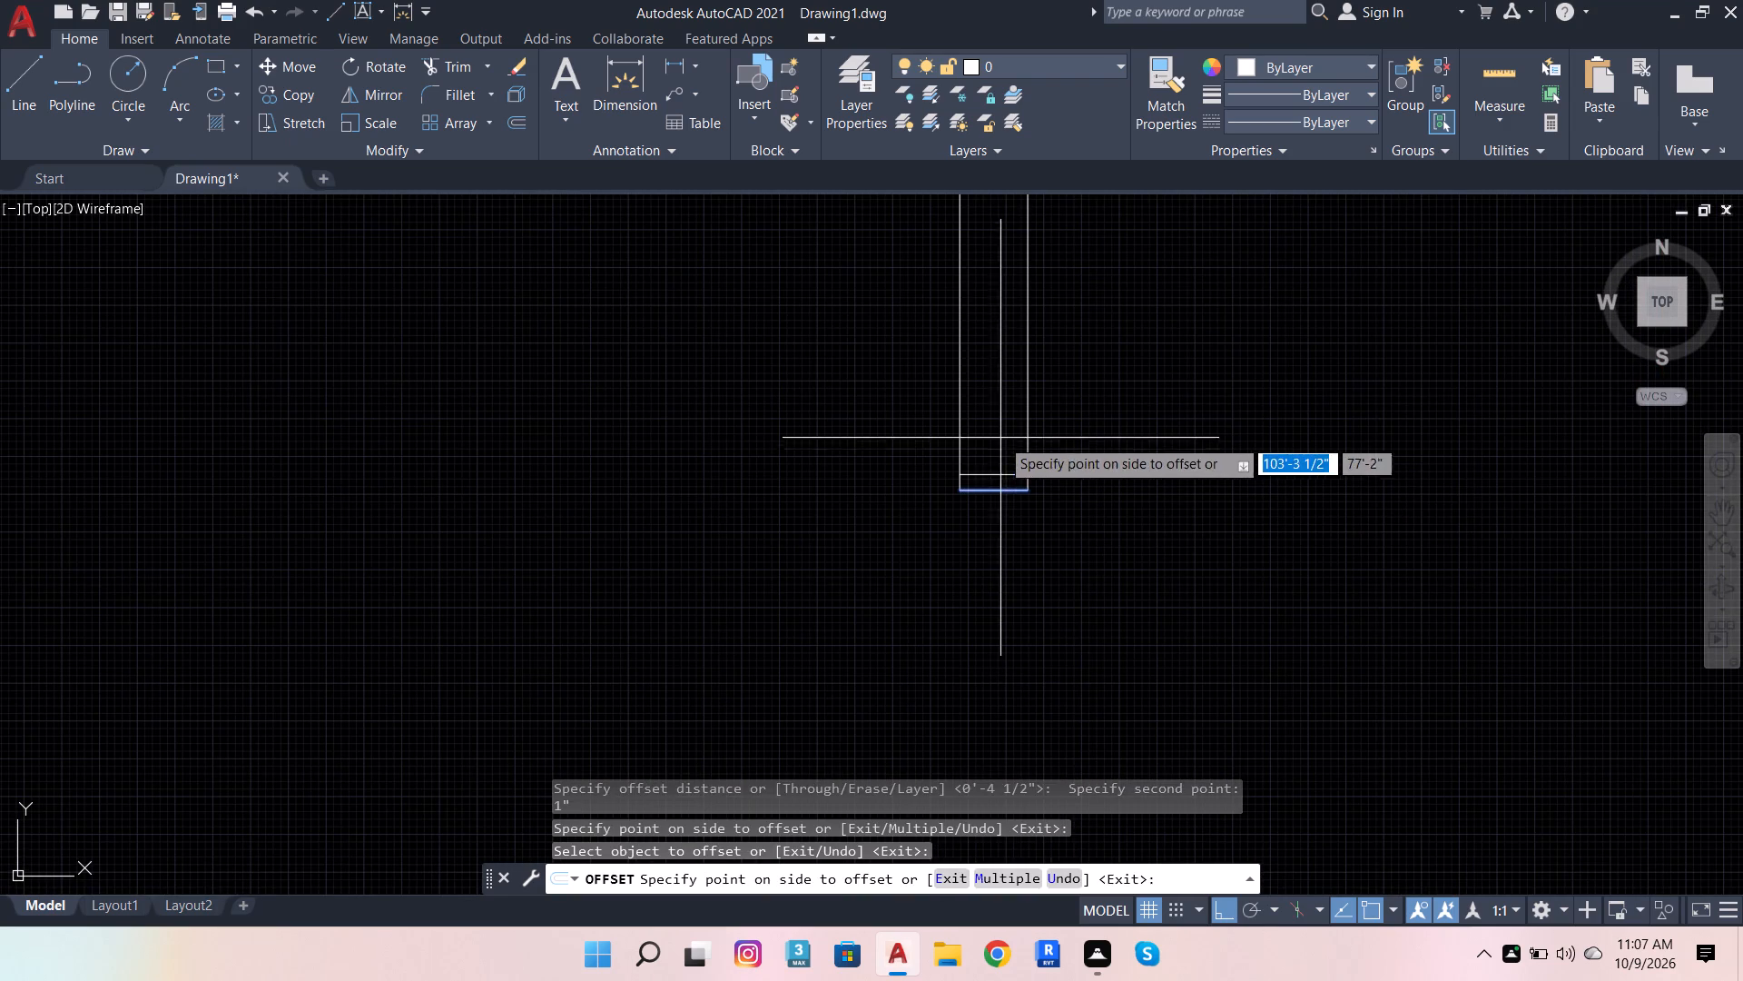
click(1005, 424)
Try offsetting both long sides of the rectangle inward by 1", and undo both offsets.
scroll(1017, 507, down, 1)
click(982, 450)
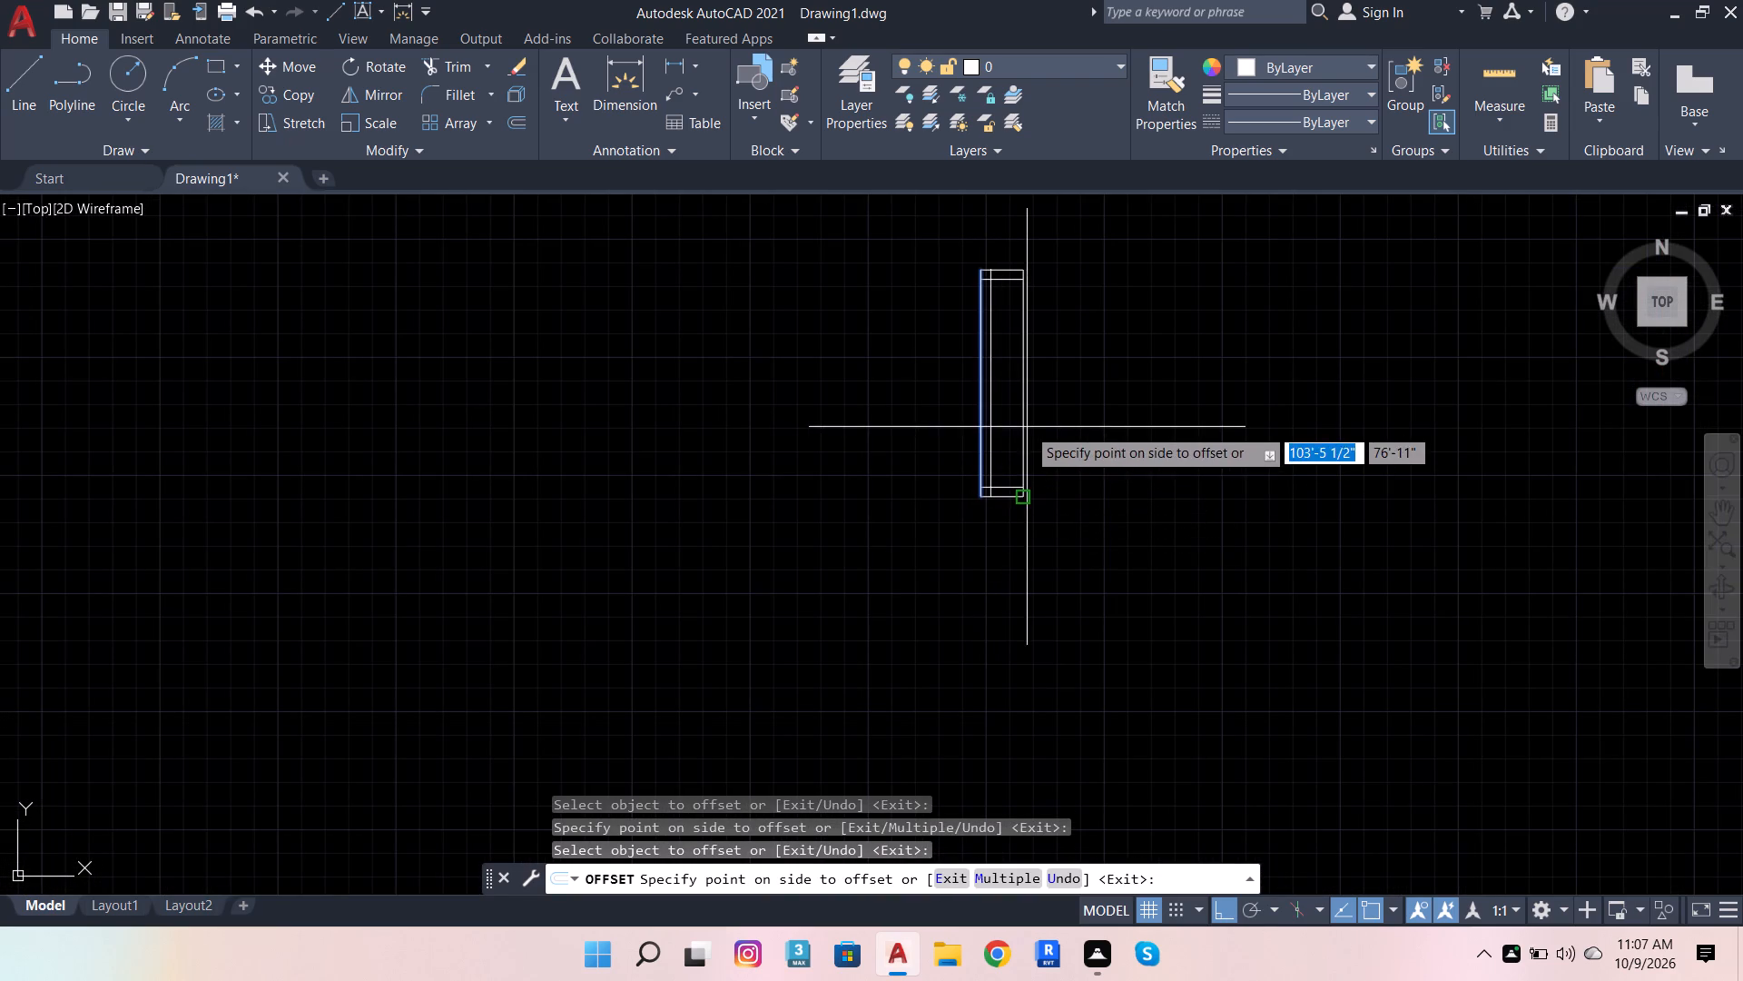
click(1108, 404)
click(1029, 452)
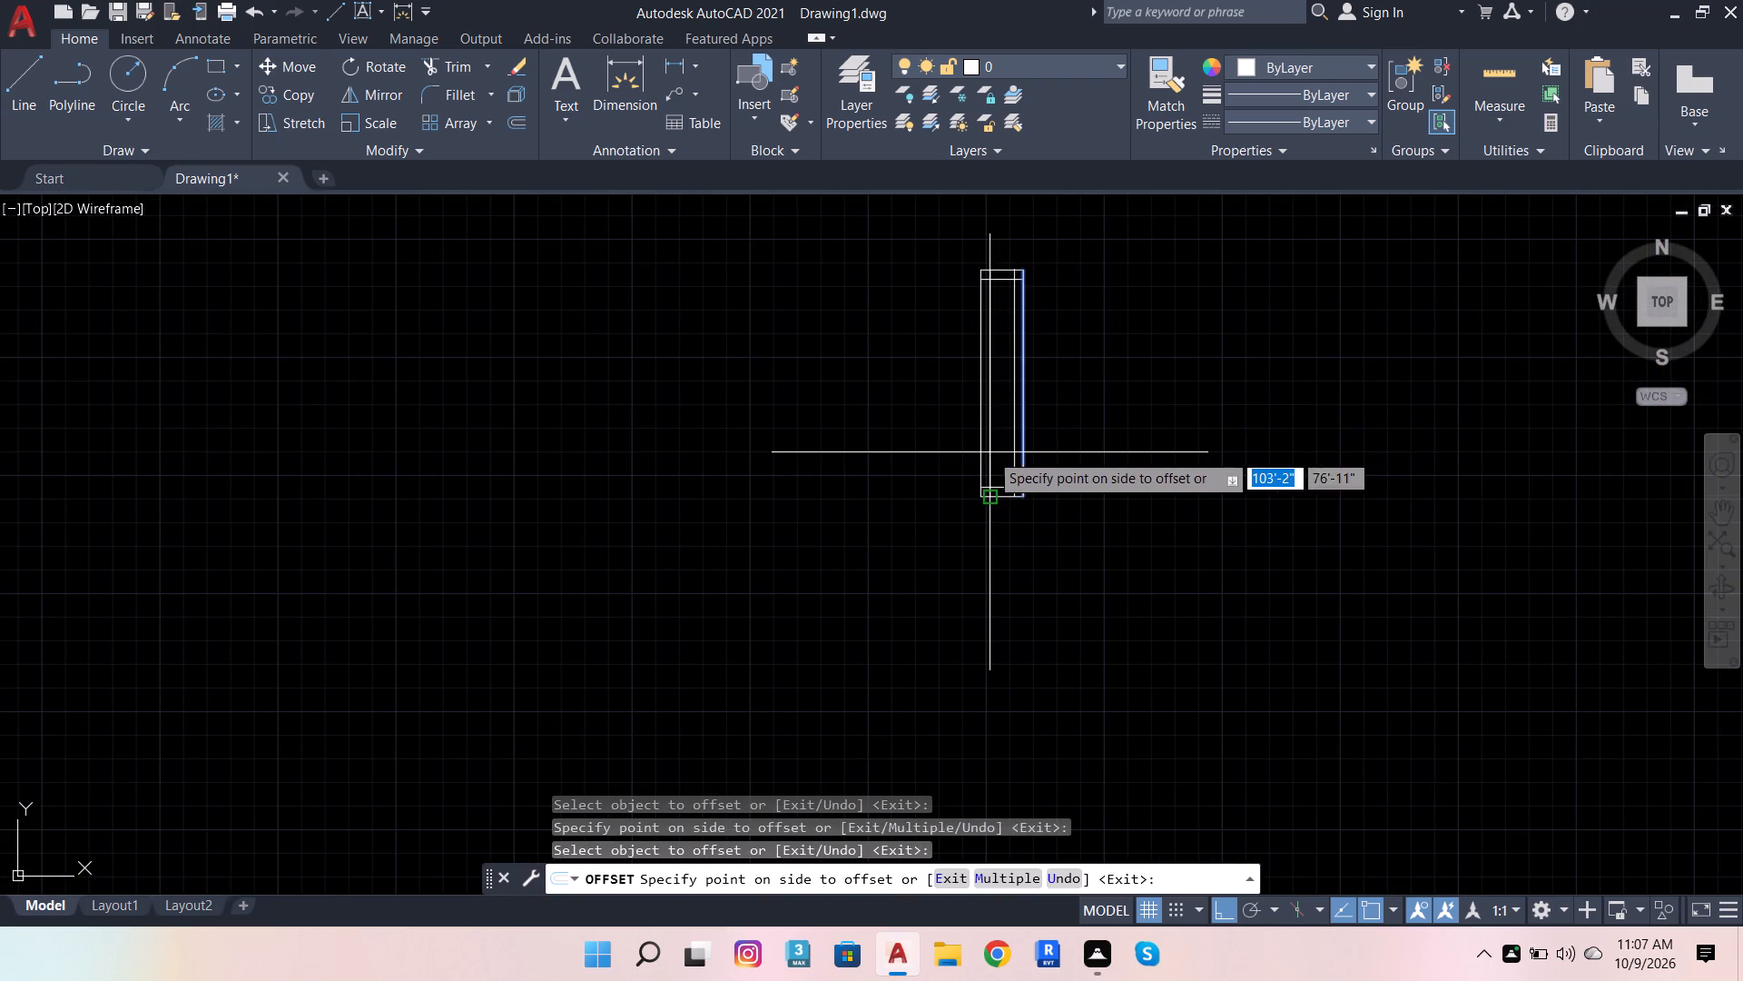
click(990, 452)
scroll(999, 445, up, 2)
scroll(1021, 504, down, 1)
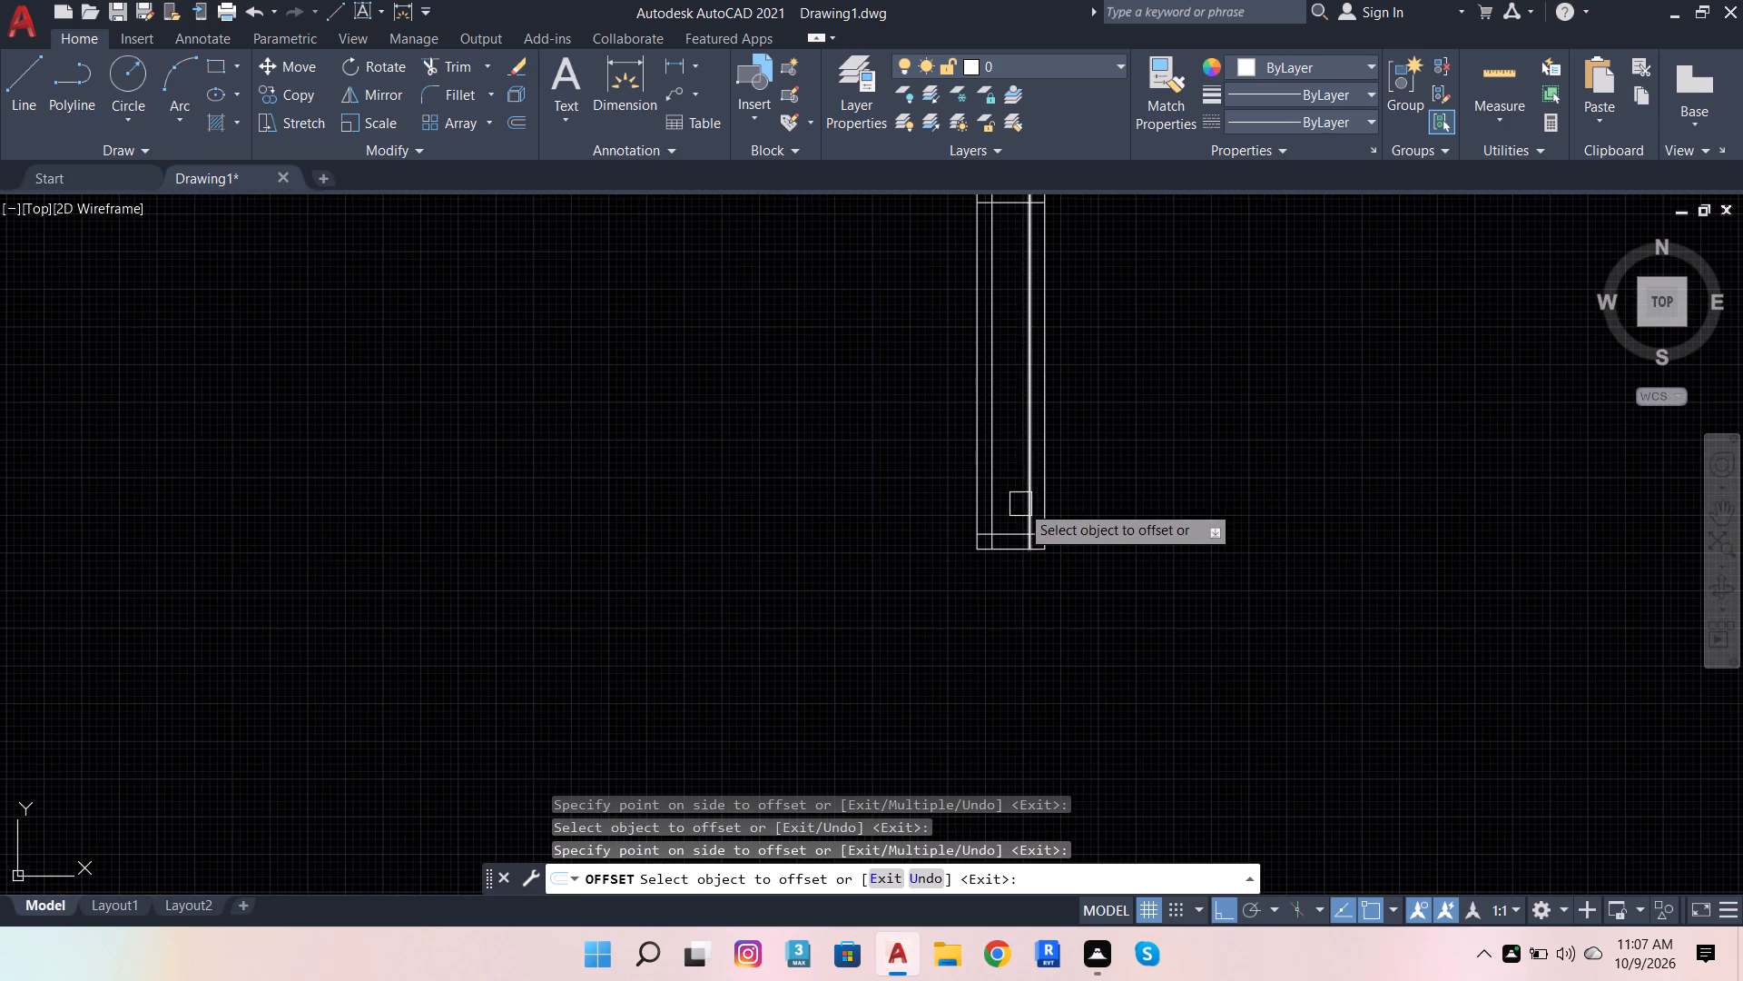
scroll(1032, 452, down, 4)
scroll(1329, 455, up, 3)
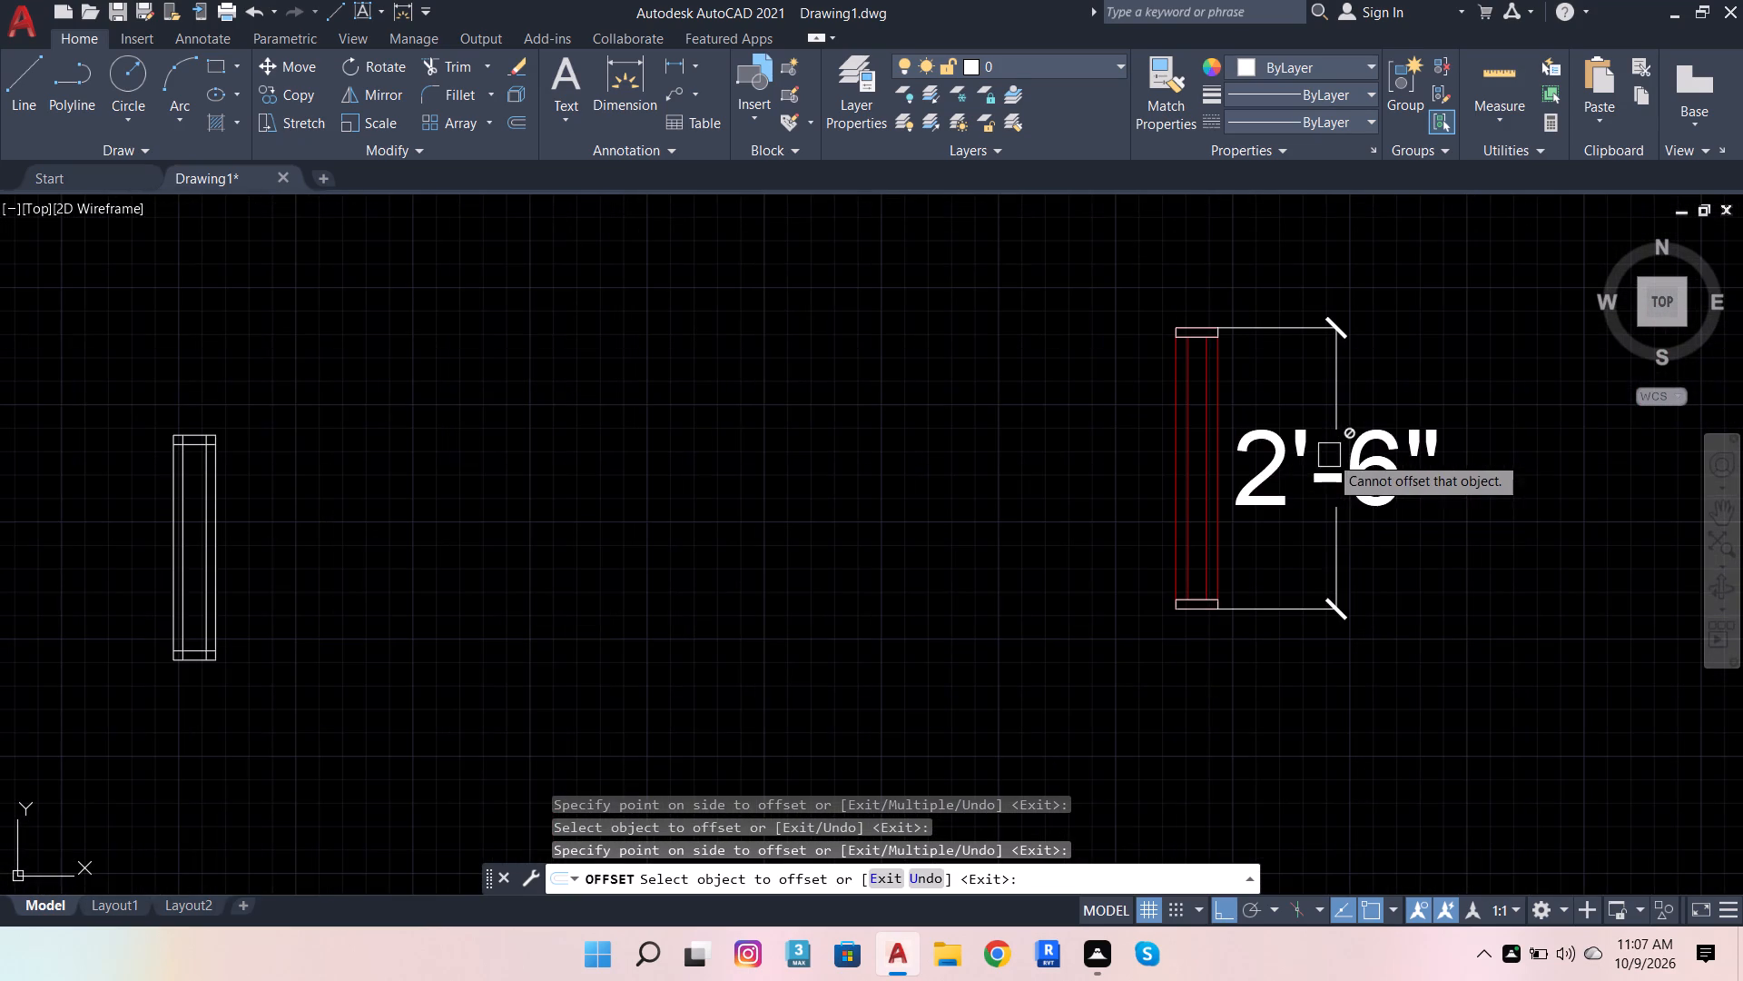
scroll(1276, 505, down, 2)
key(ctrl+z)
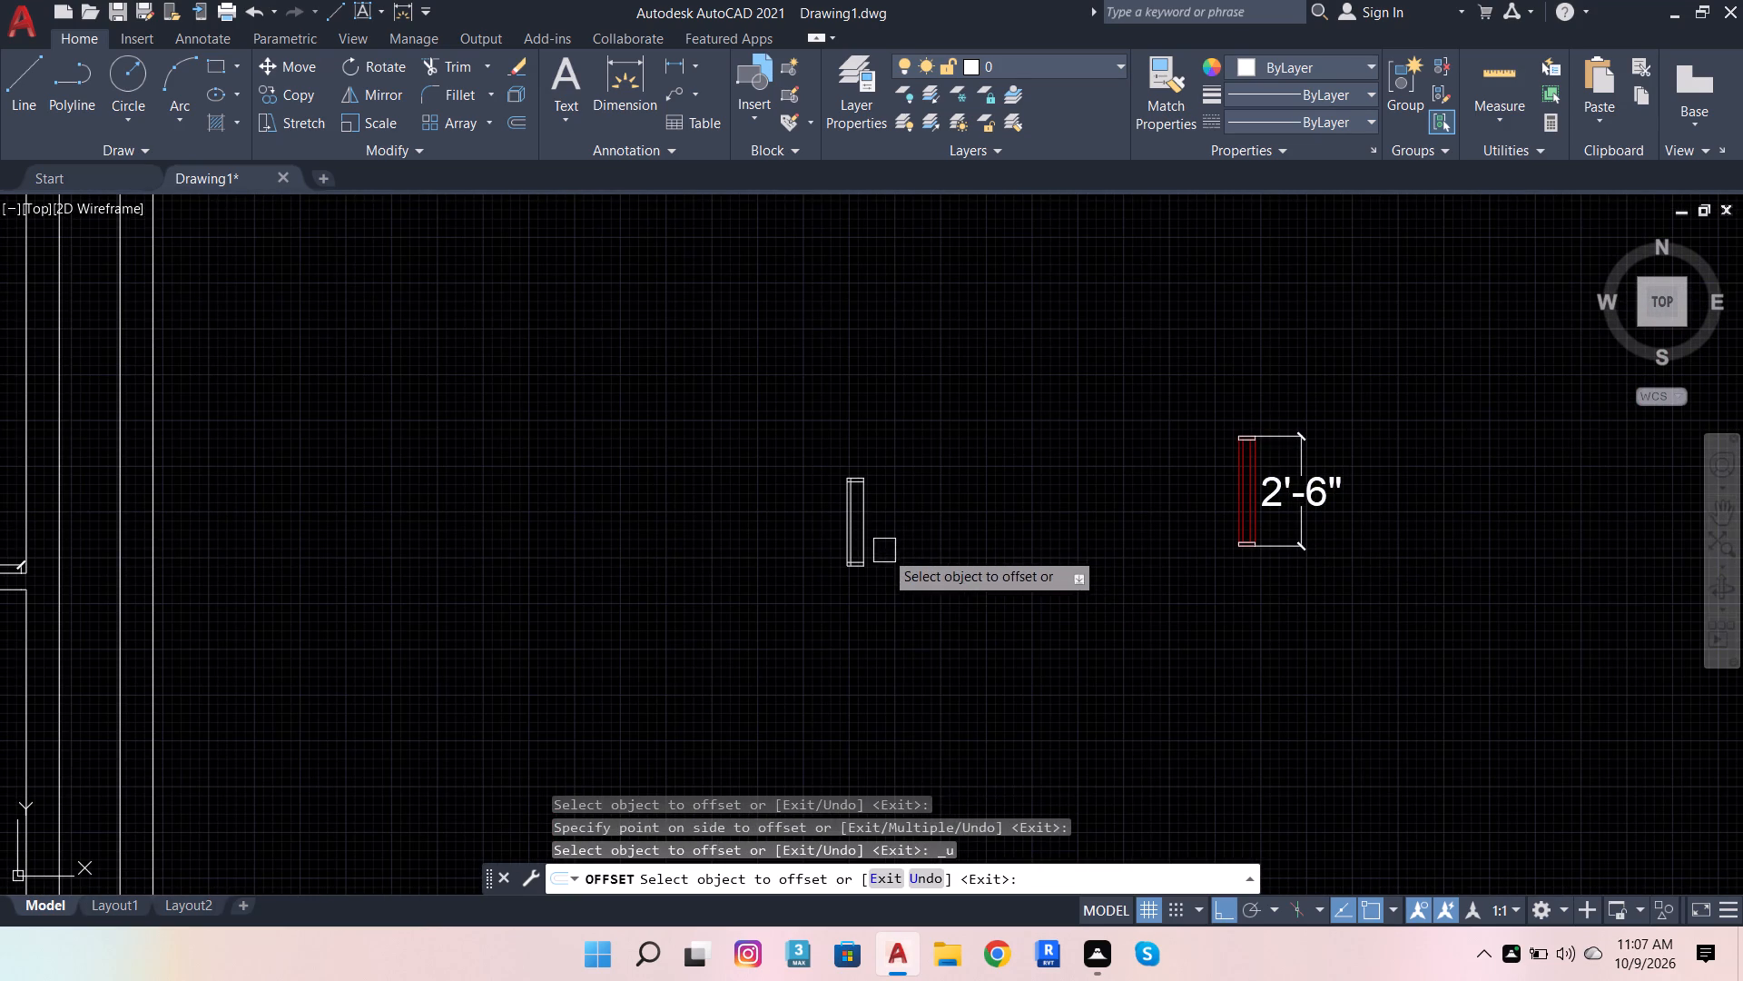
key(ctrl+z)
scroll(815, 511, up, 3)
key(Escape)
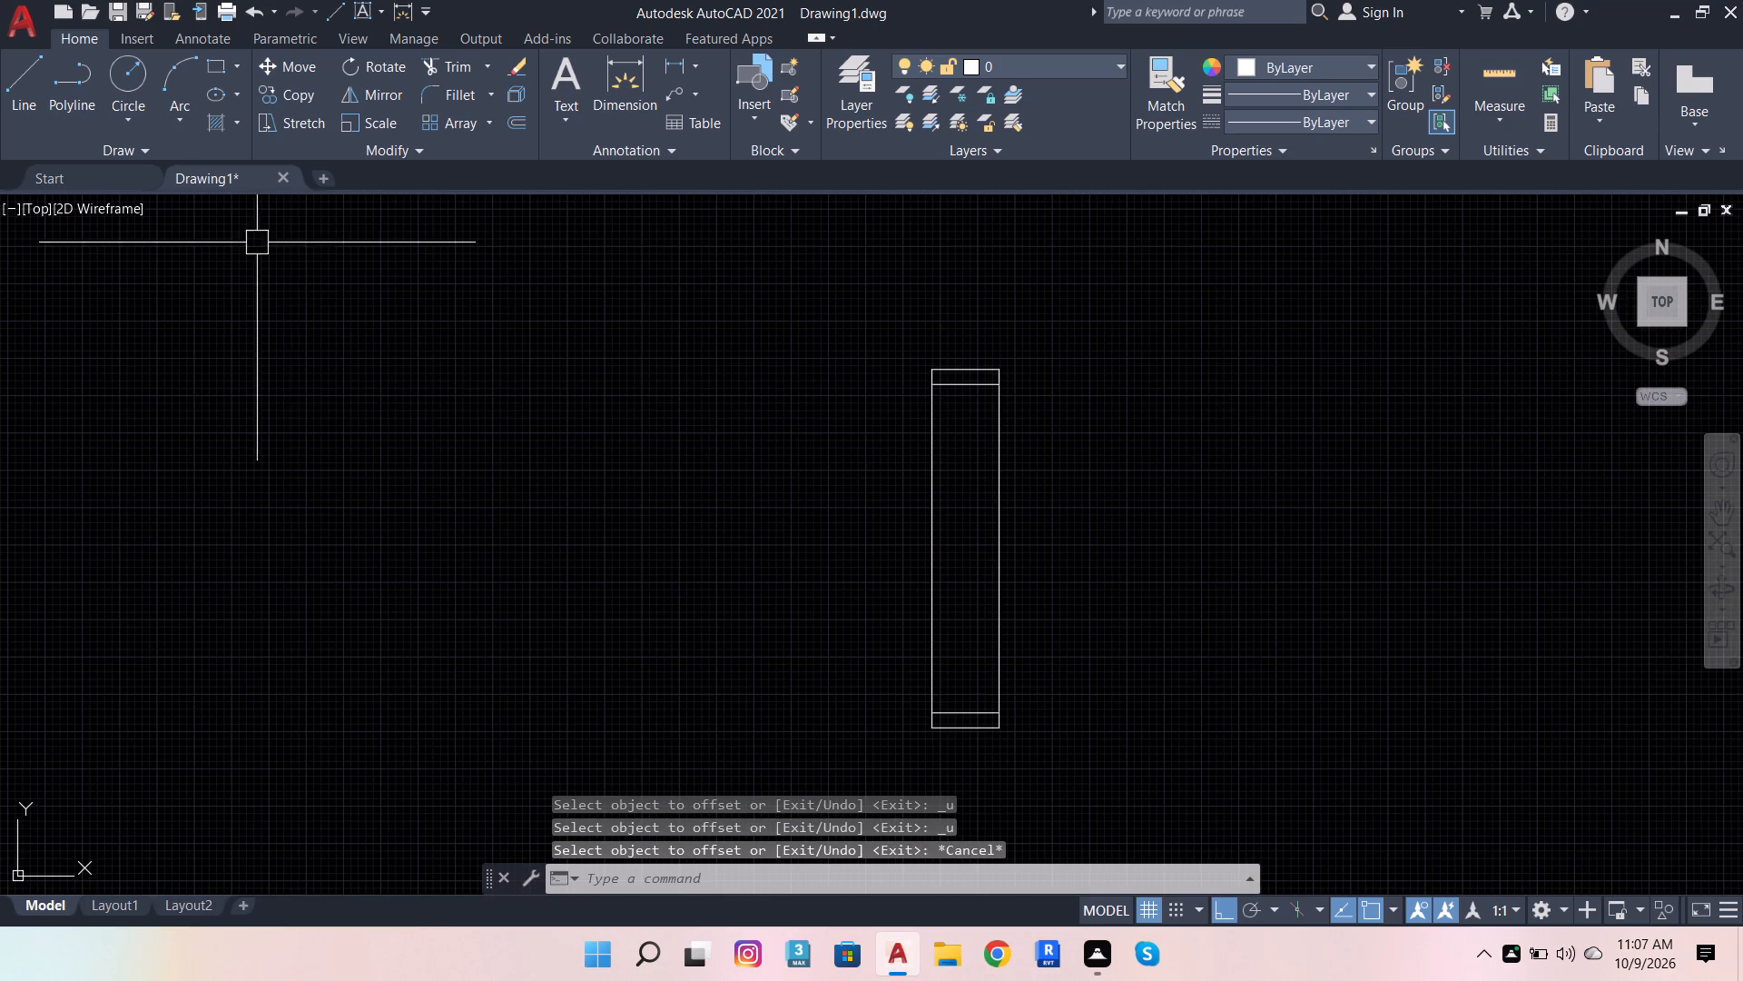
Draw a vertical centre line inside the rectangle between the midpoints of the two inner short lines.
click(14, 83)
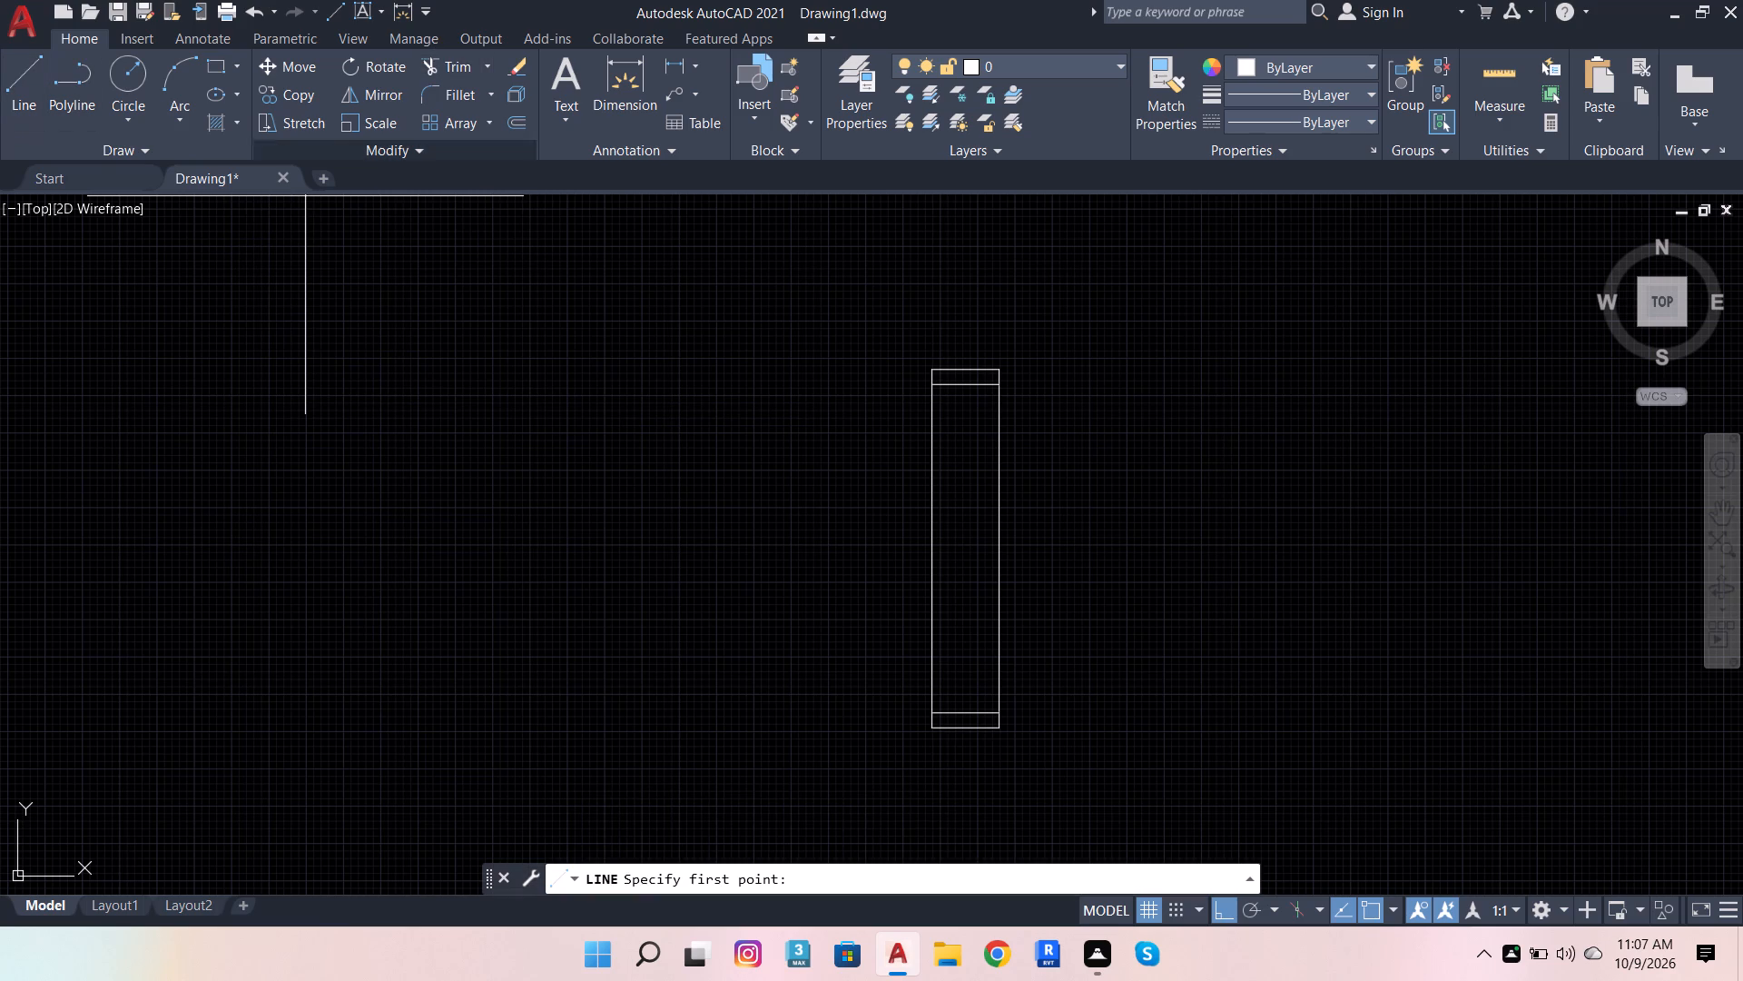
shift+right_click(1133, 260)
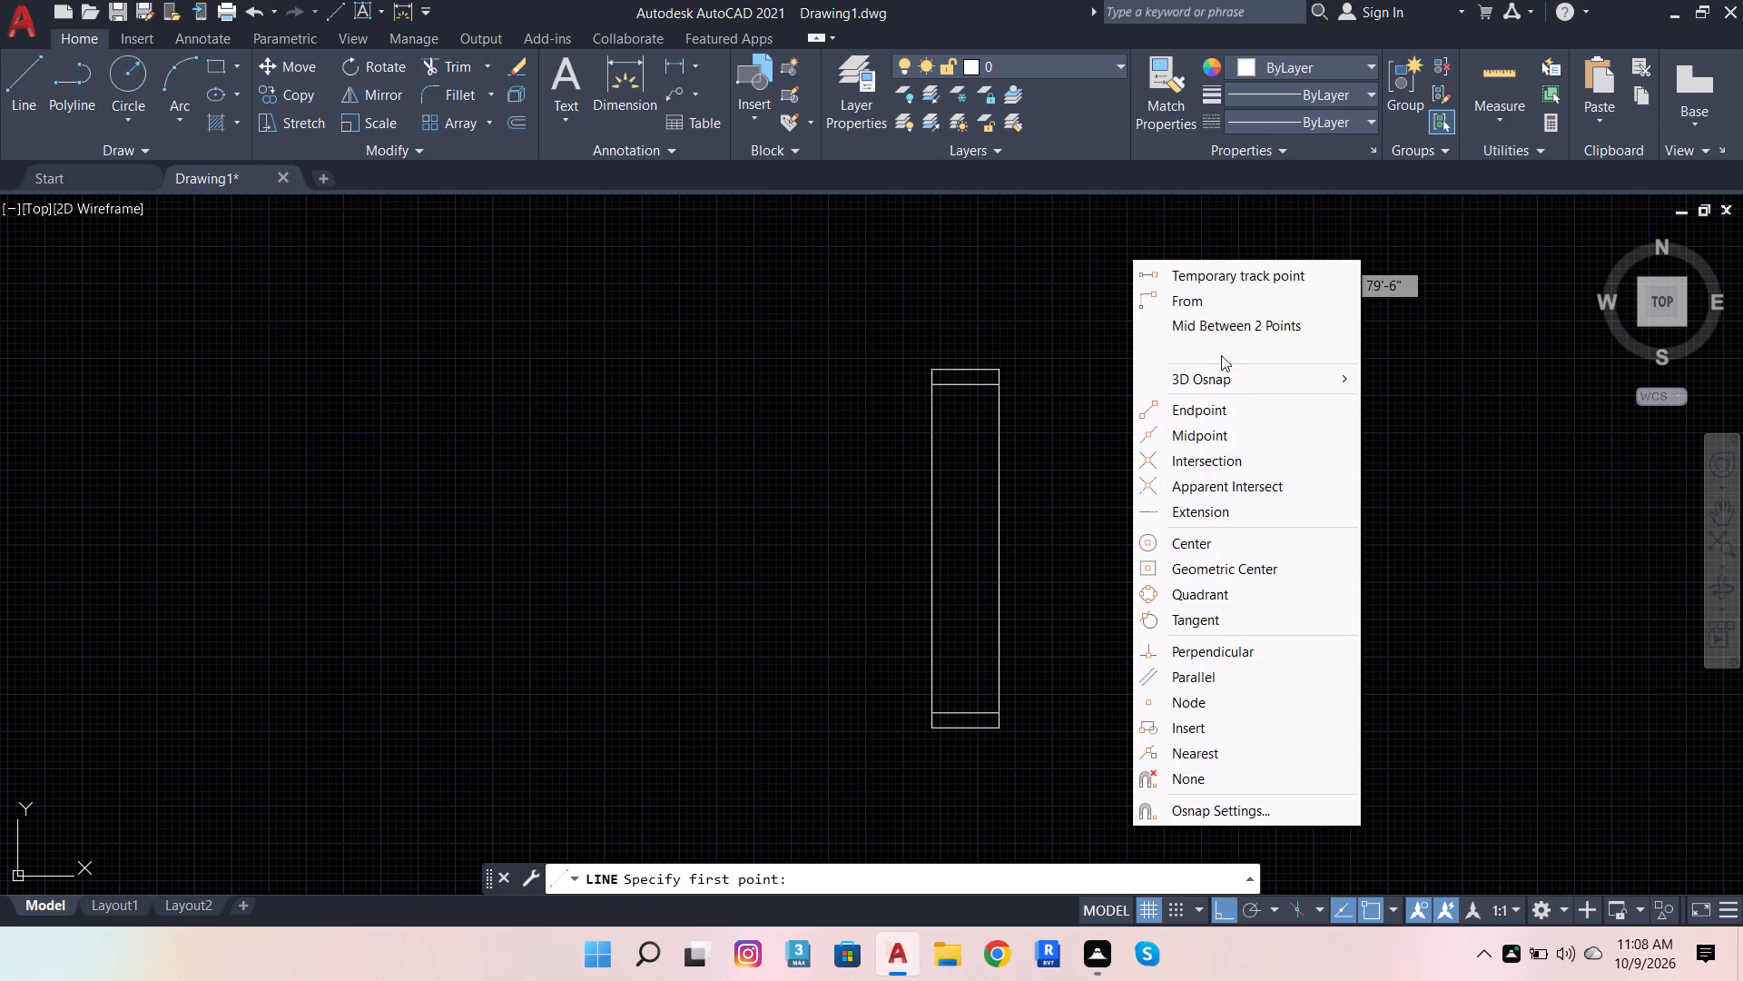
click(1228, 432)
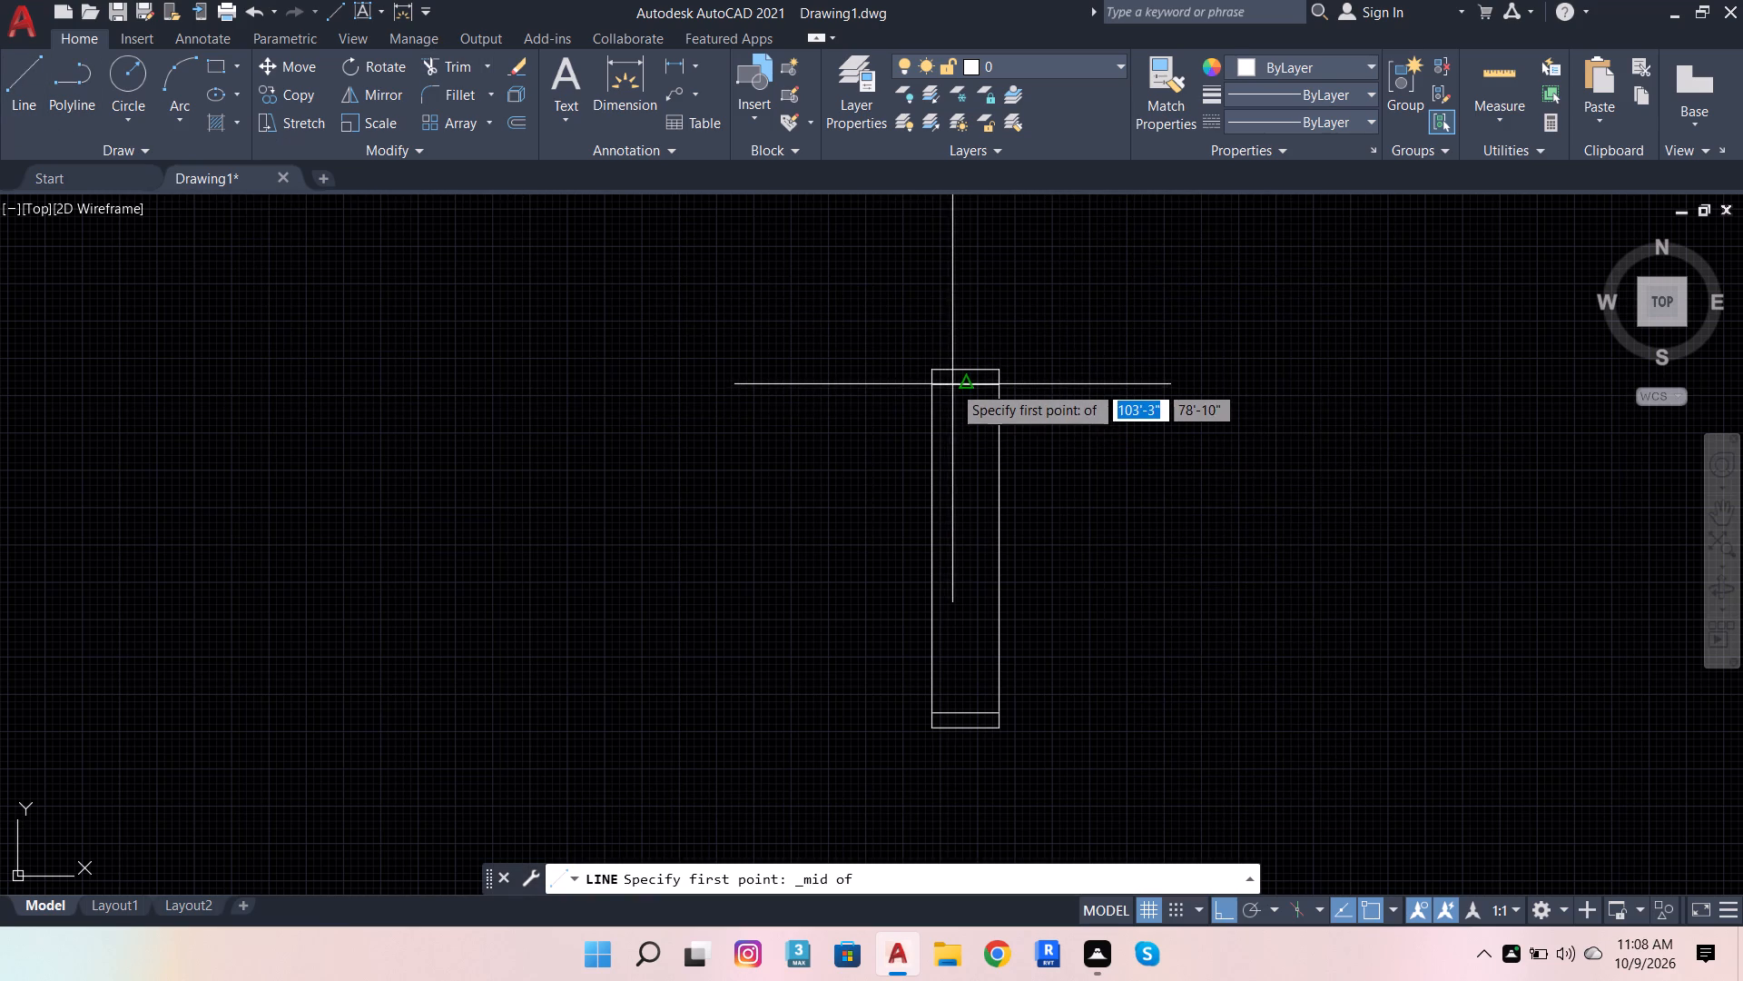
click(967, 383)
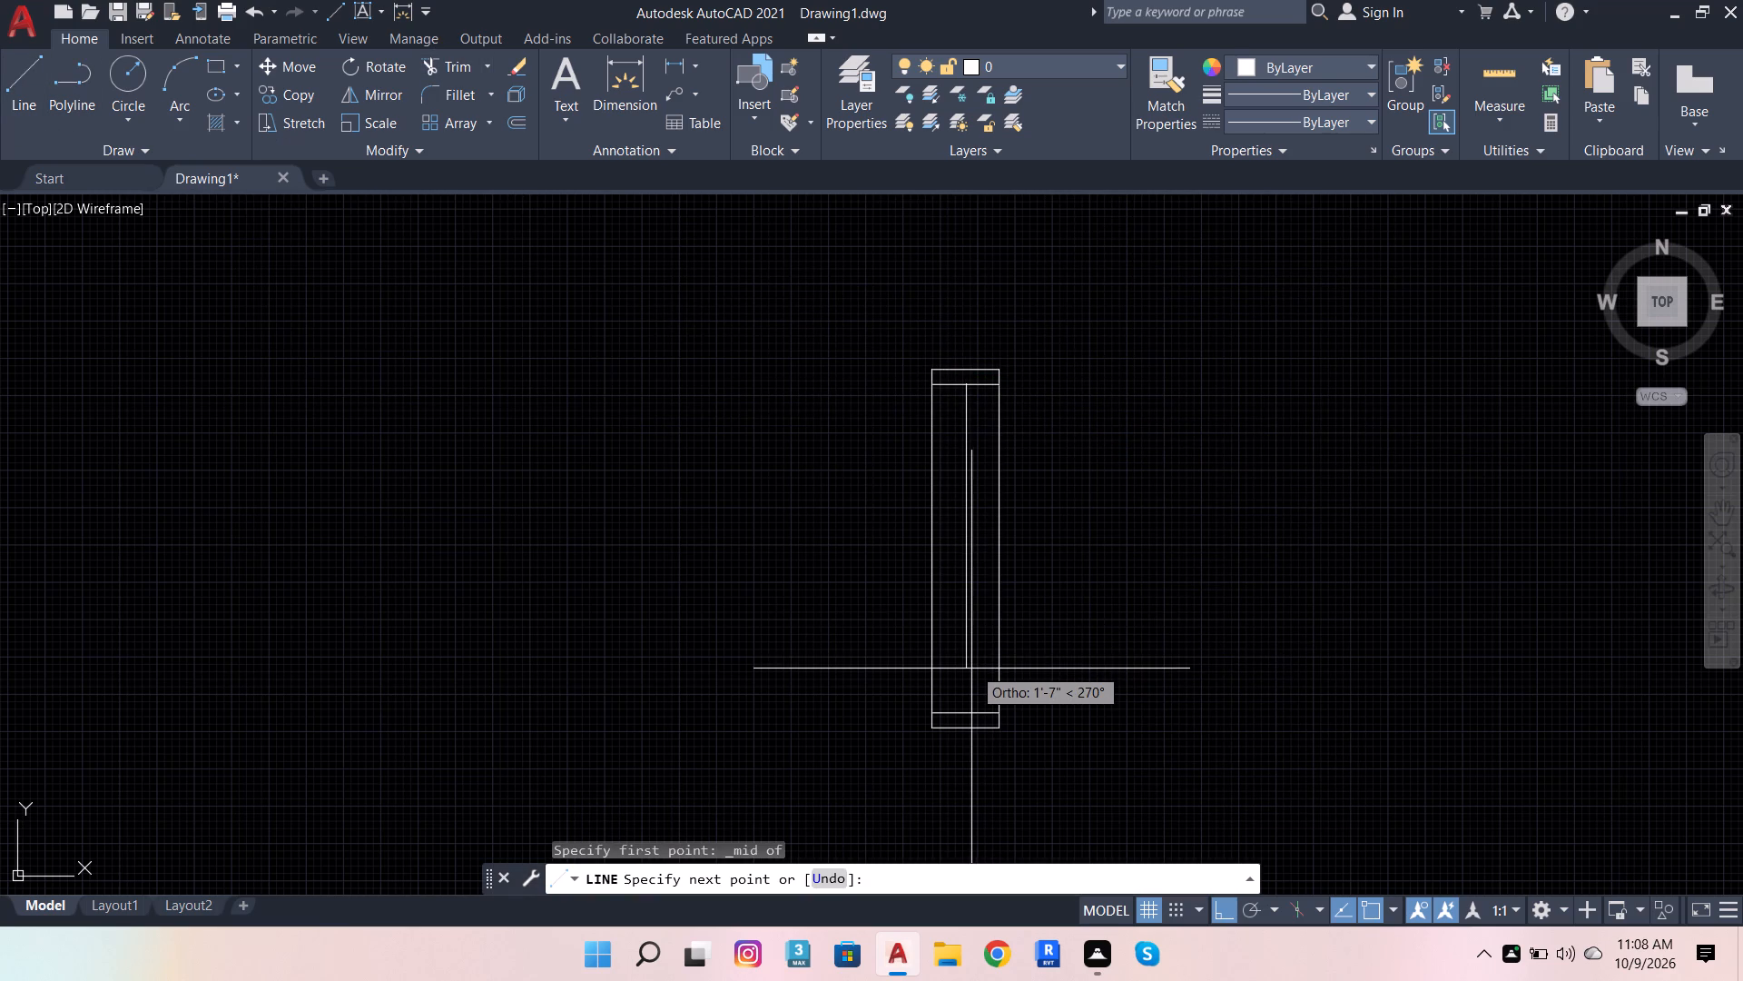
right_click(971, 669)
shift+right_click(971, 669)
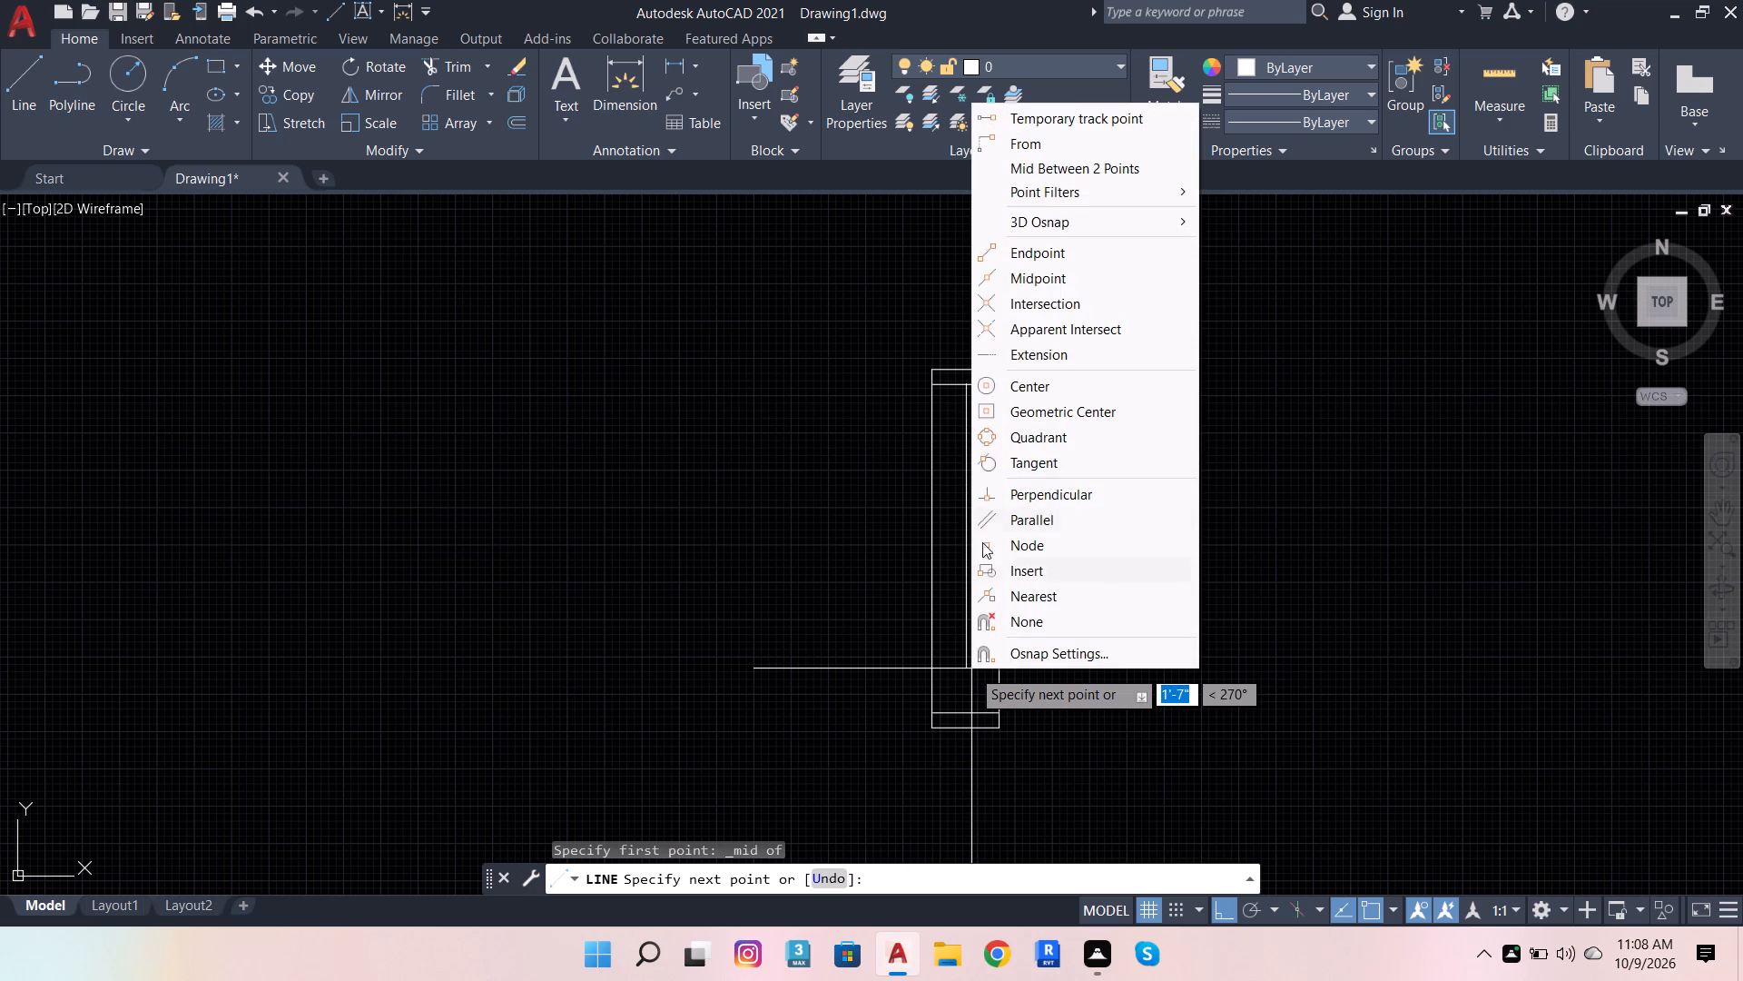
click(1011, 280)
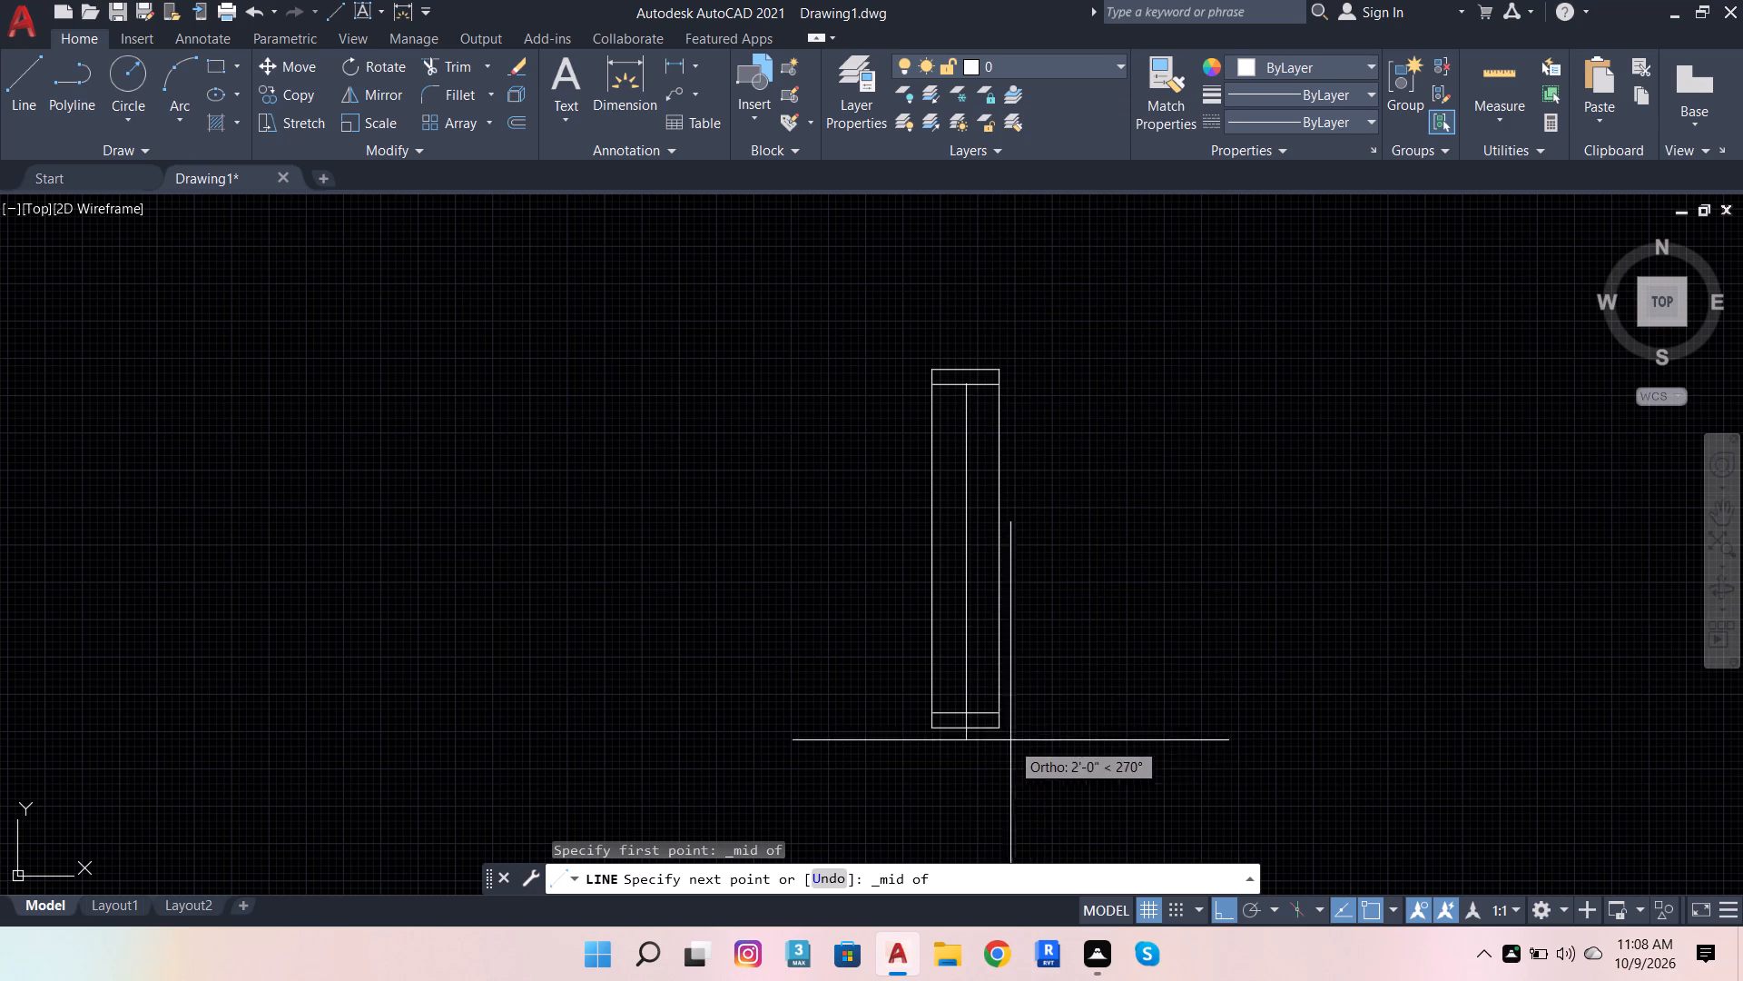
click(967, 712)
key(space)
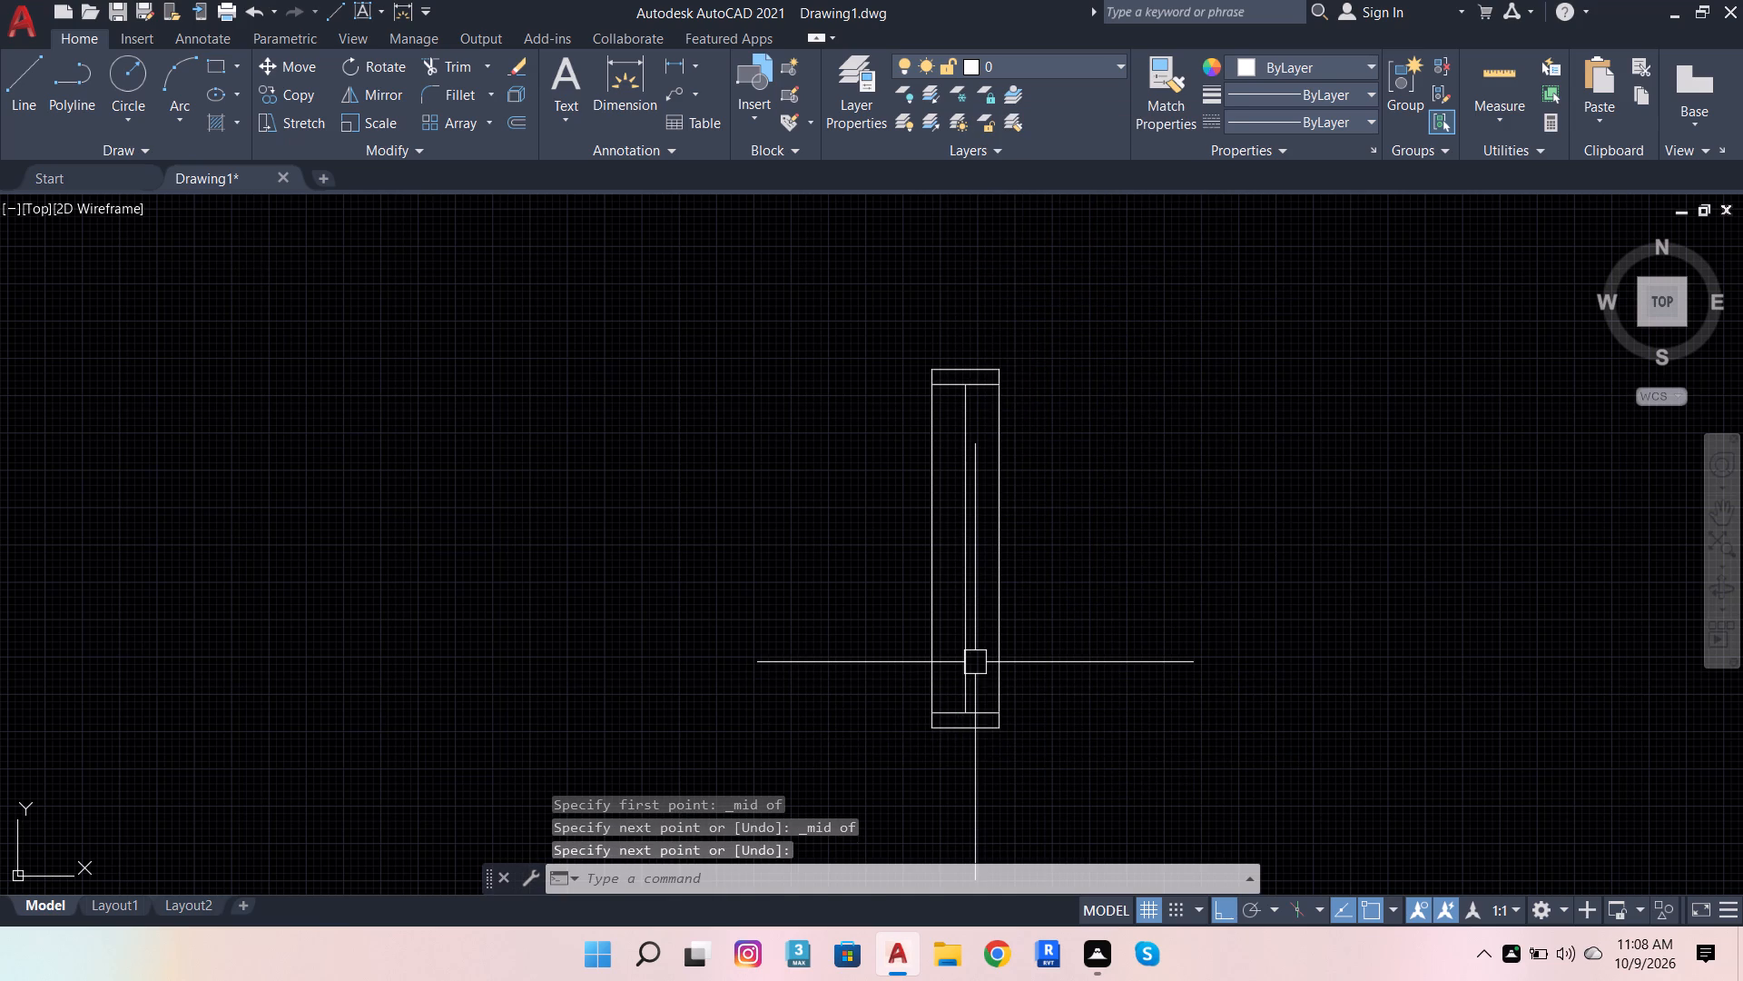
Offset the vertical centre line by 1" to each side inside the rectangle.
click(975, 662)
click(505, 117)
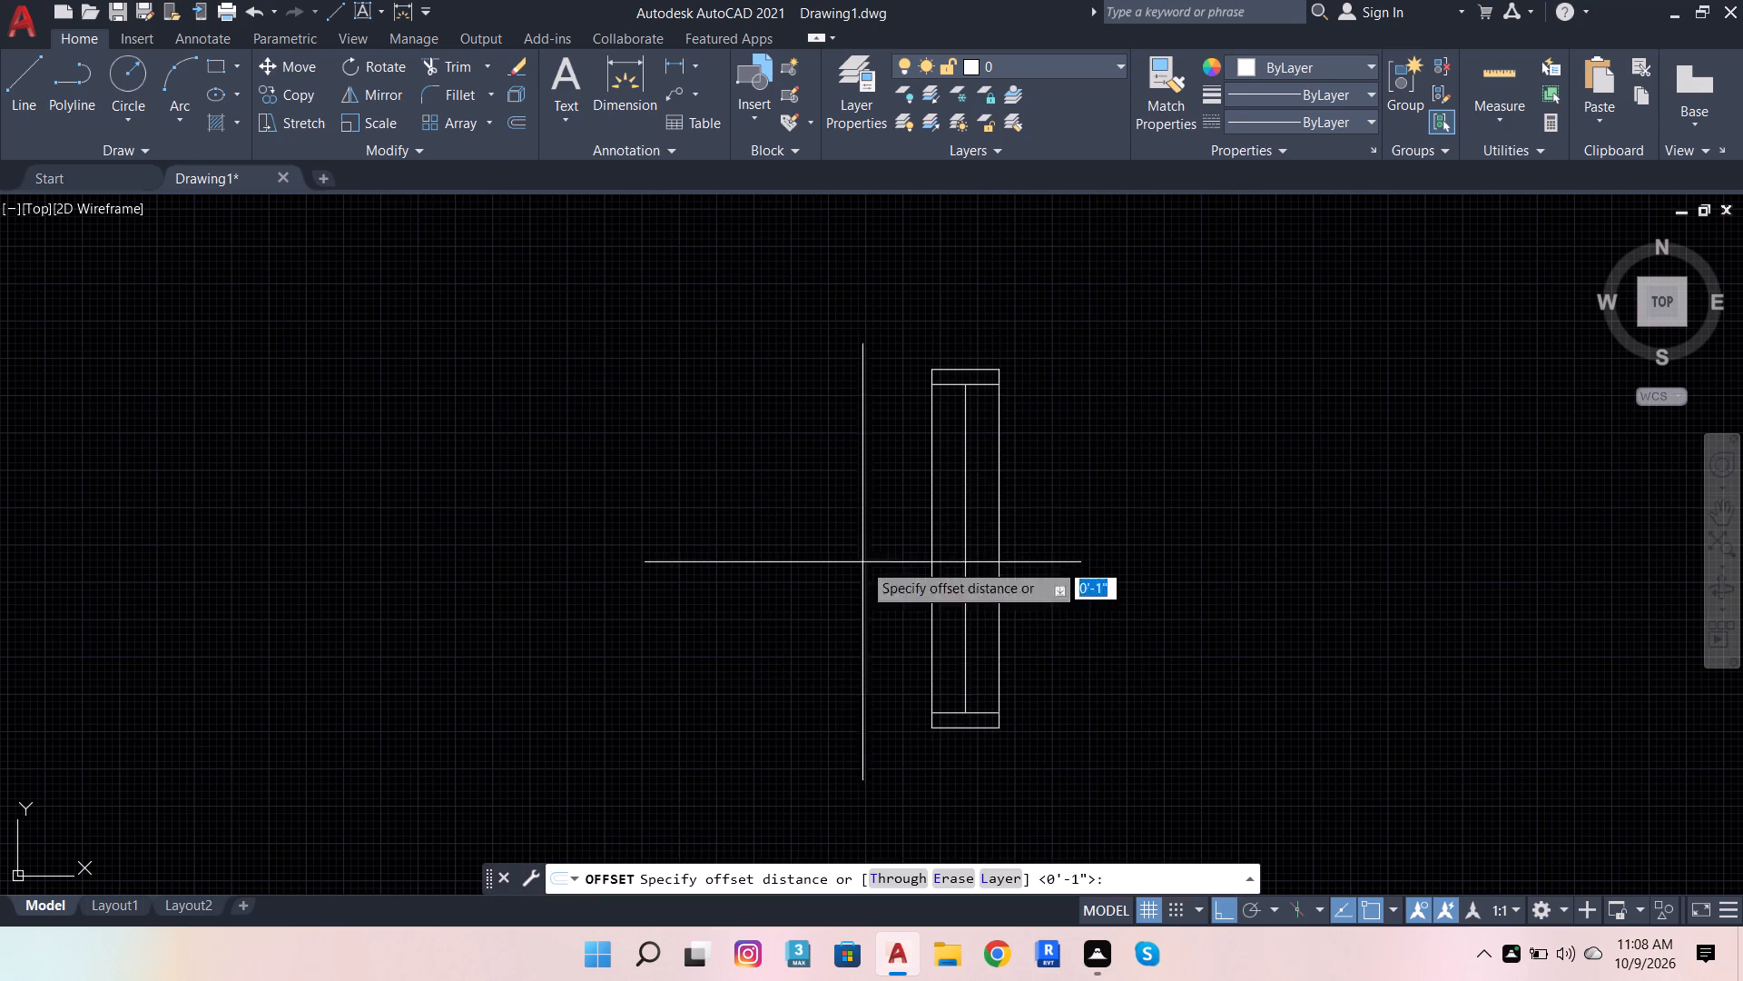
scroll(973, 729, up, 2)
click(943, 677)
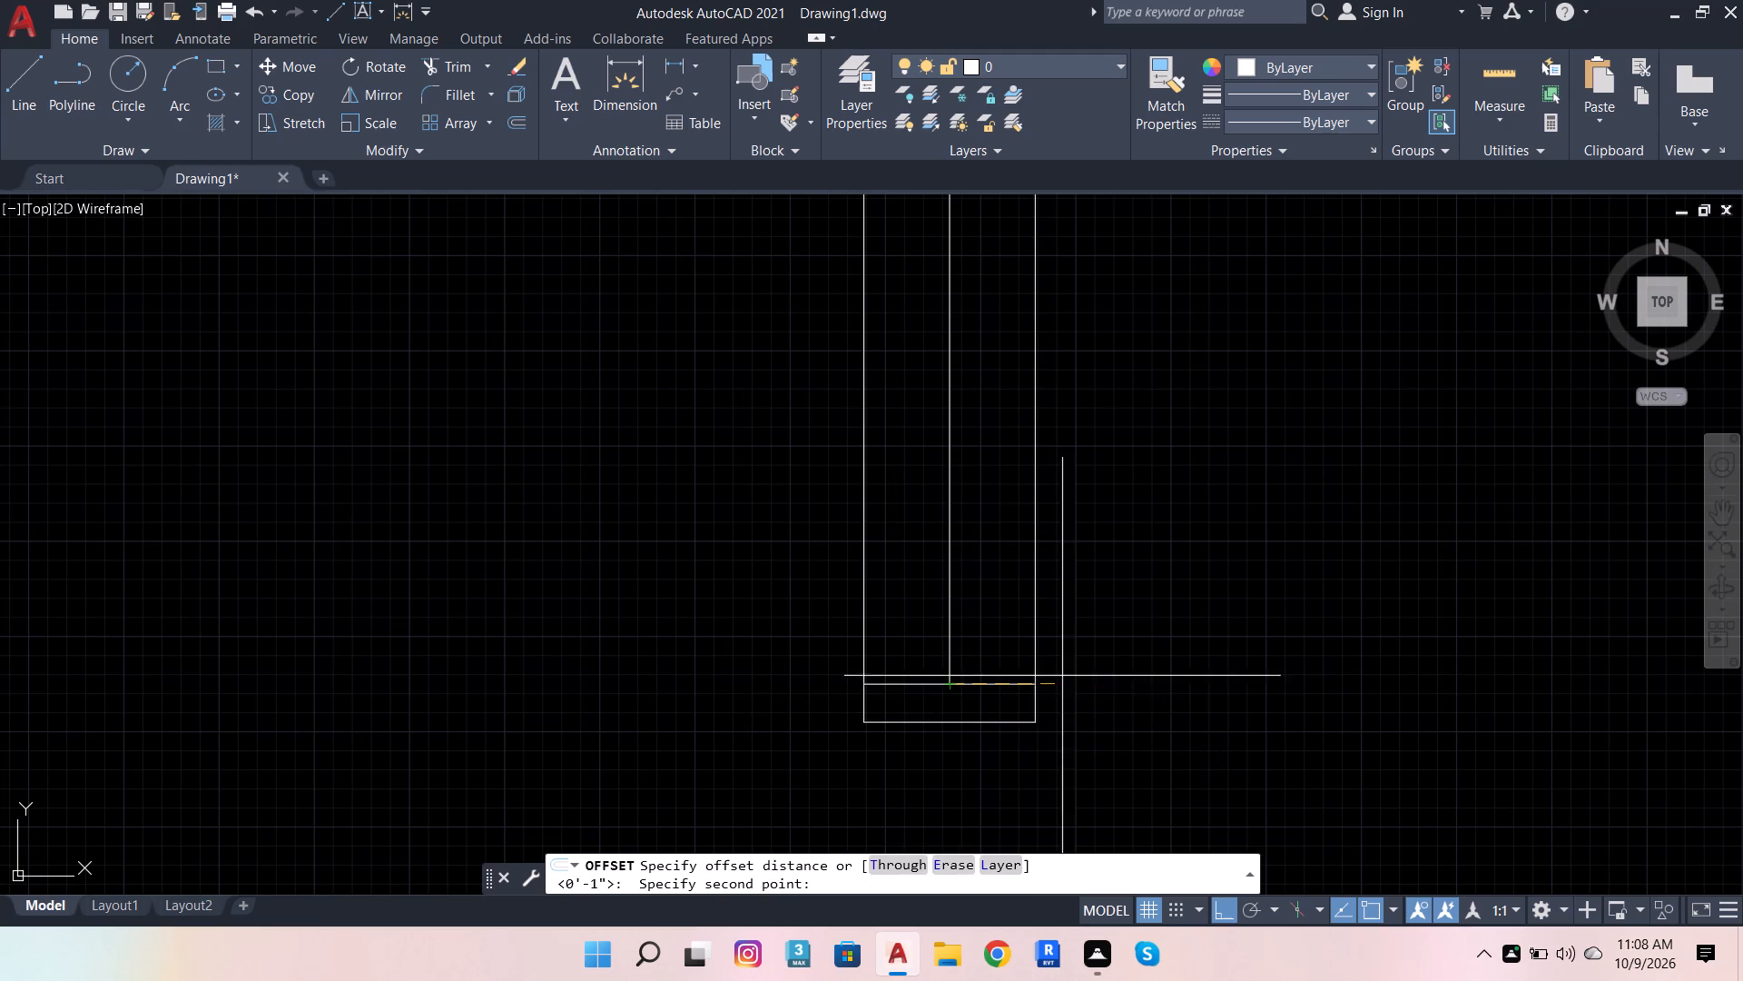
key(1)
key(Return)
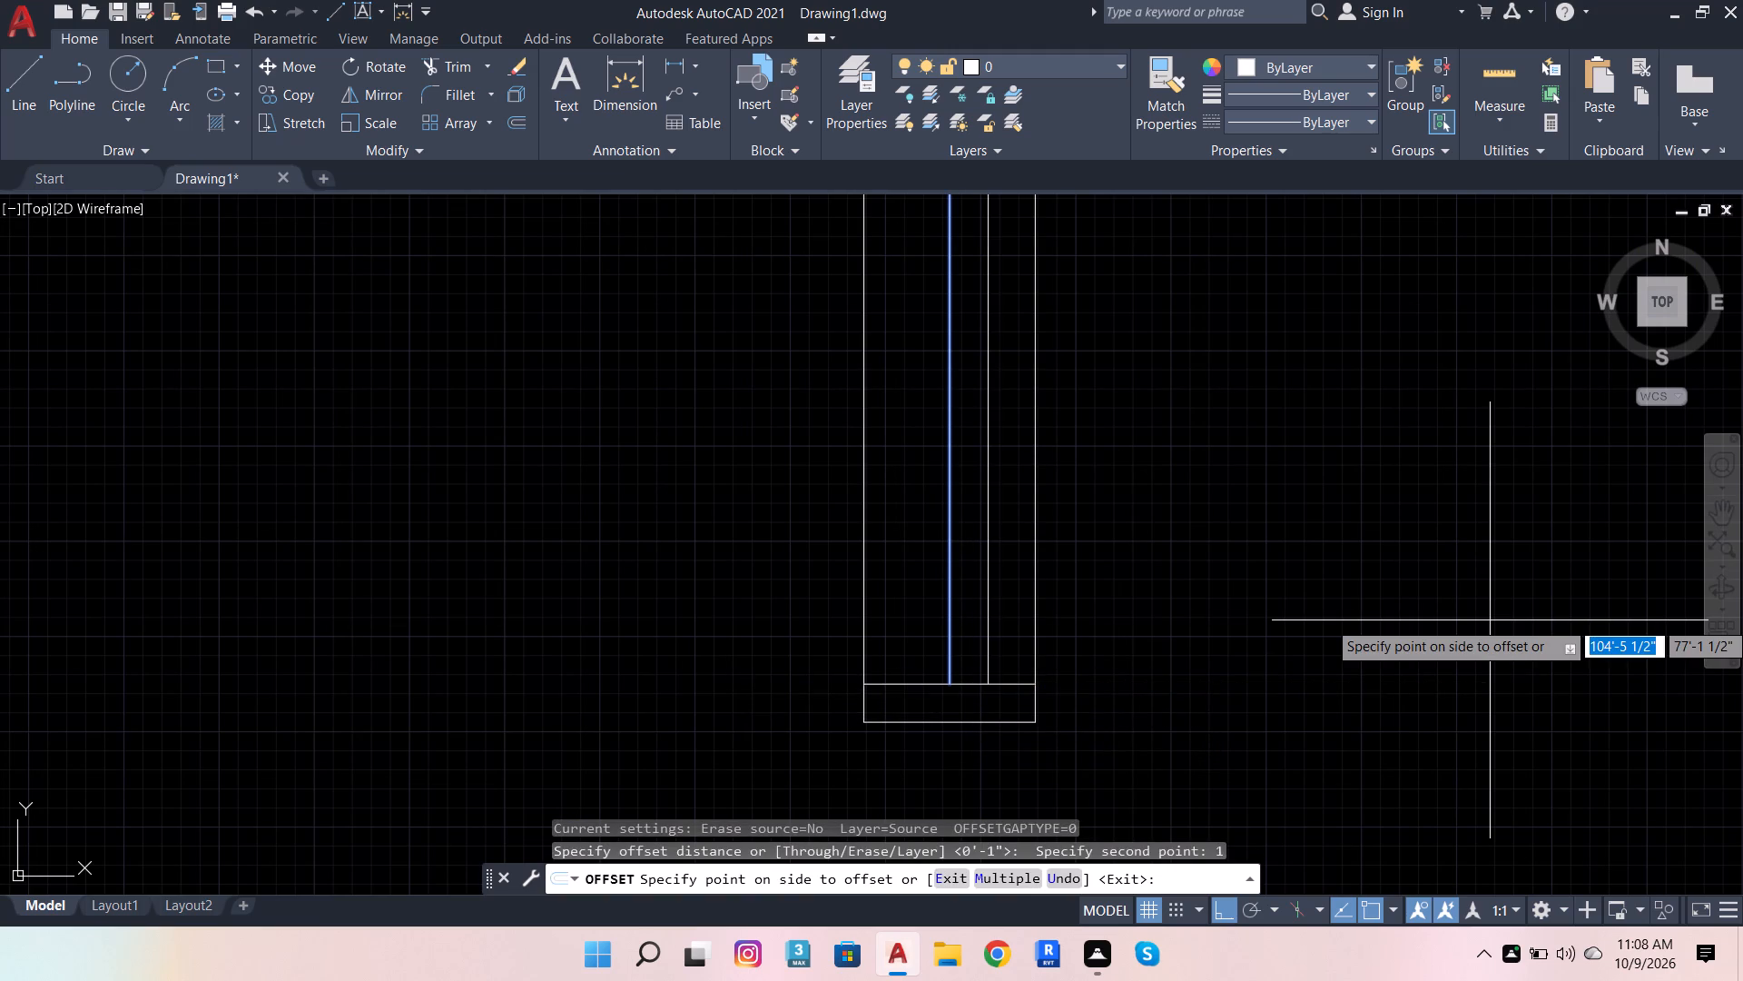
click(1490, 620)
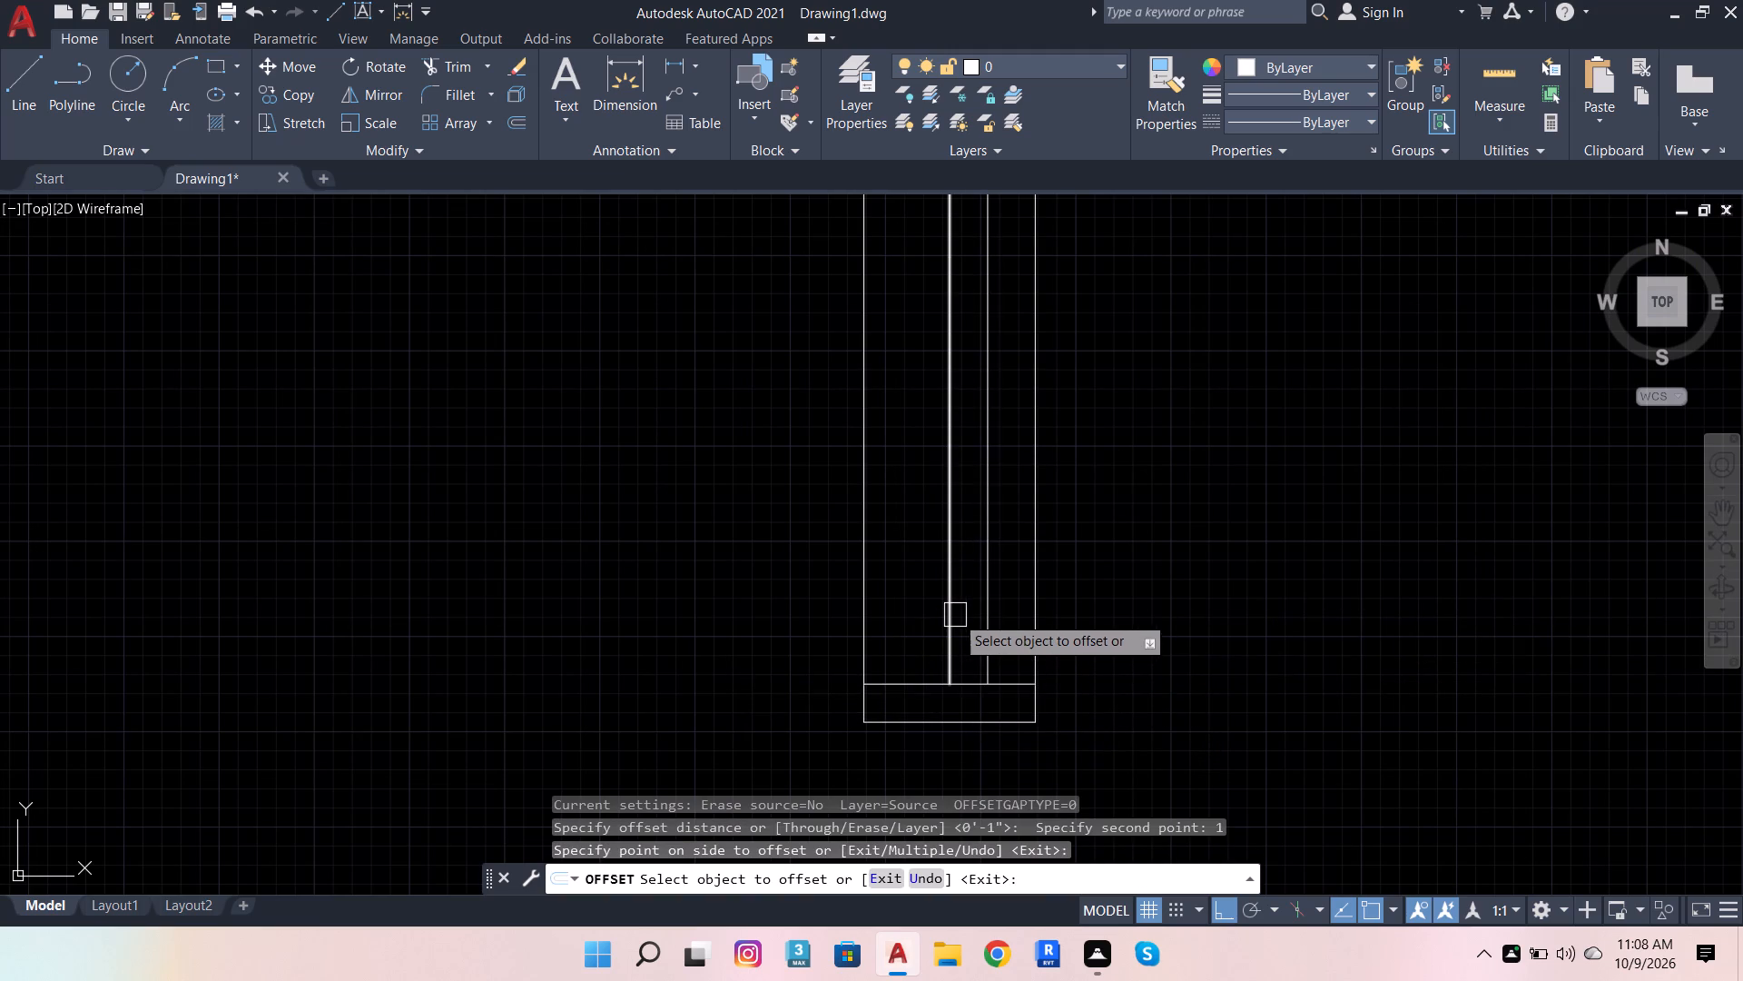
click(955, 615)
click(926, 622)
key(space)
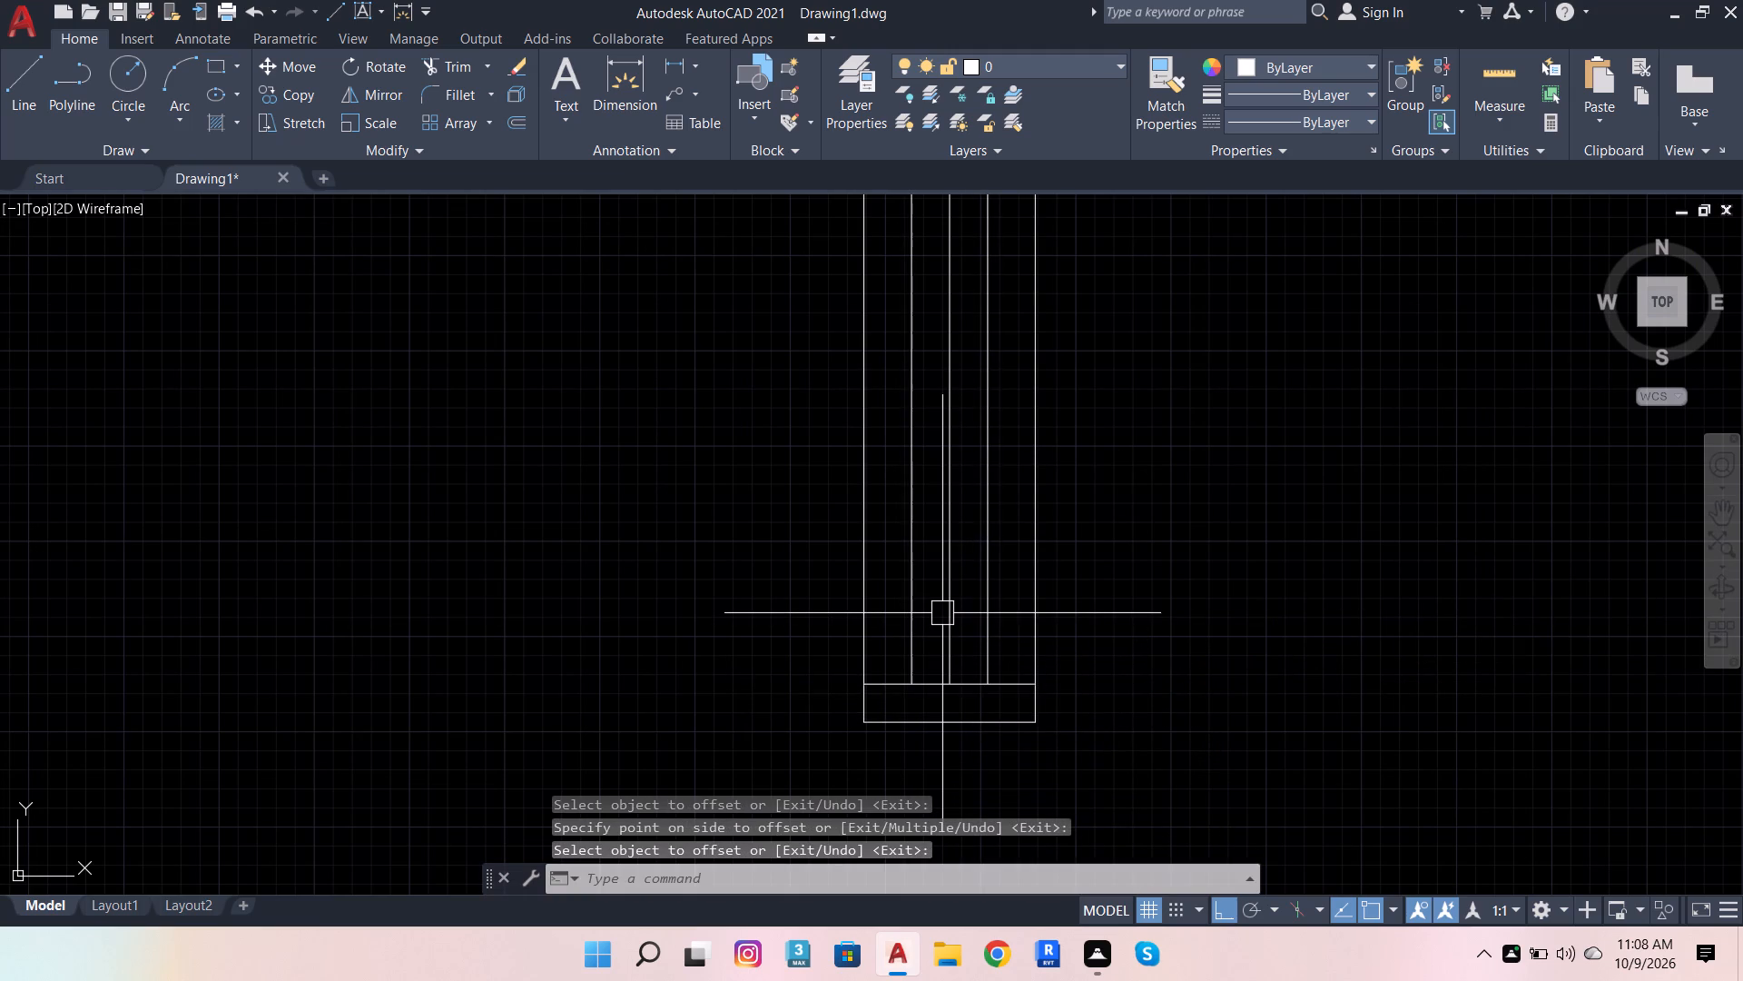
key(Escape)
Erase the original centre line between the two offset lines.
click(949, 609)
key(Delete)
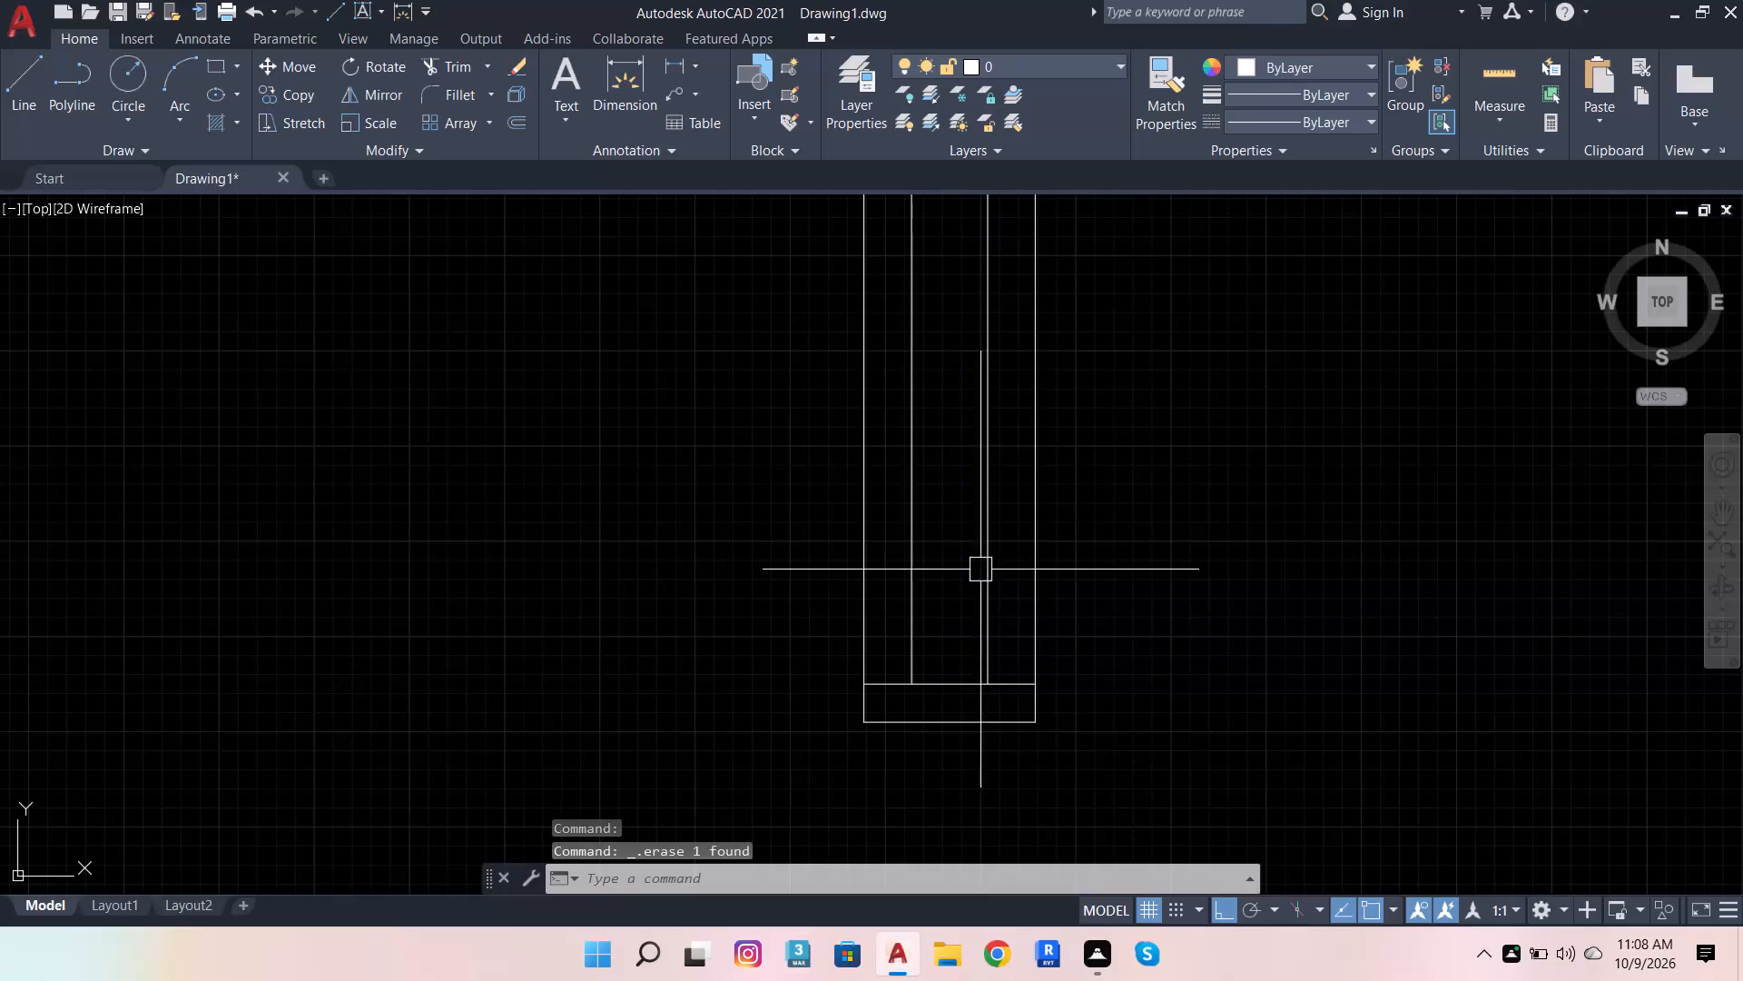
Convert all lines of the new window symbol into a block named bfgbfhnfh.
scroll(1032, 674, down, 3)
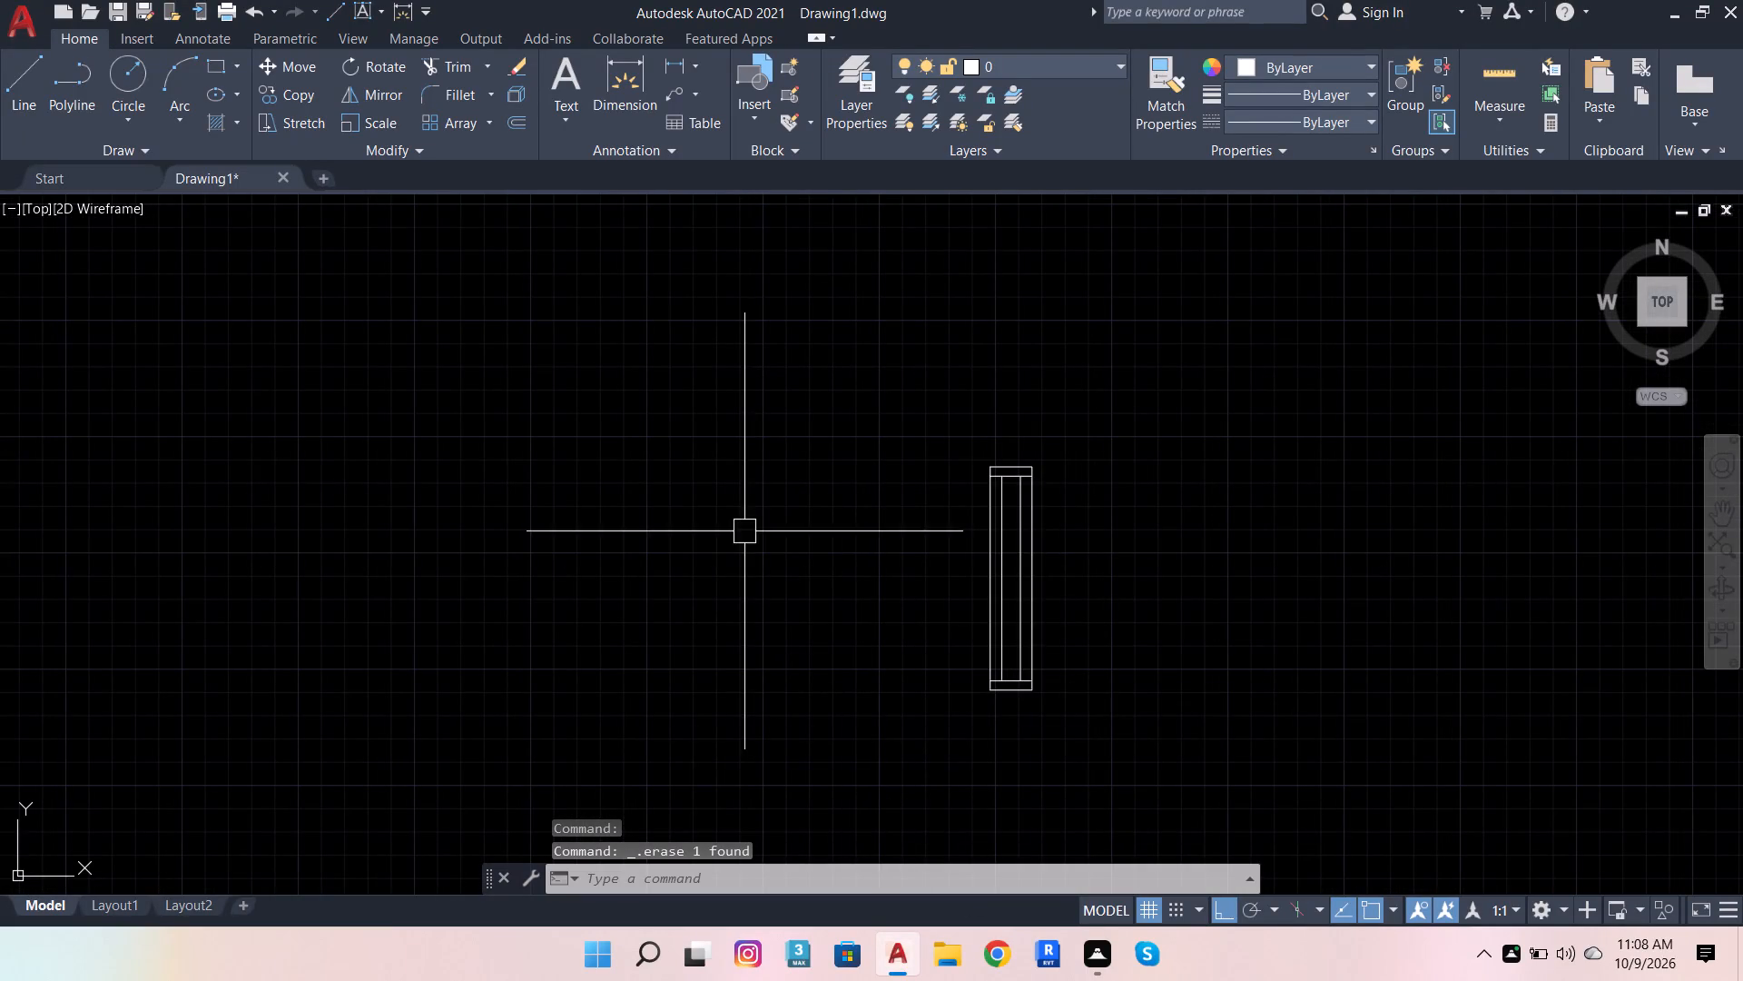
click(808, 456)
click(1177, 777)
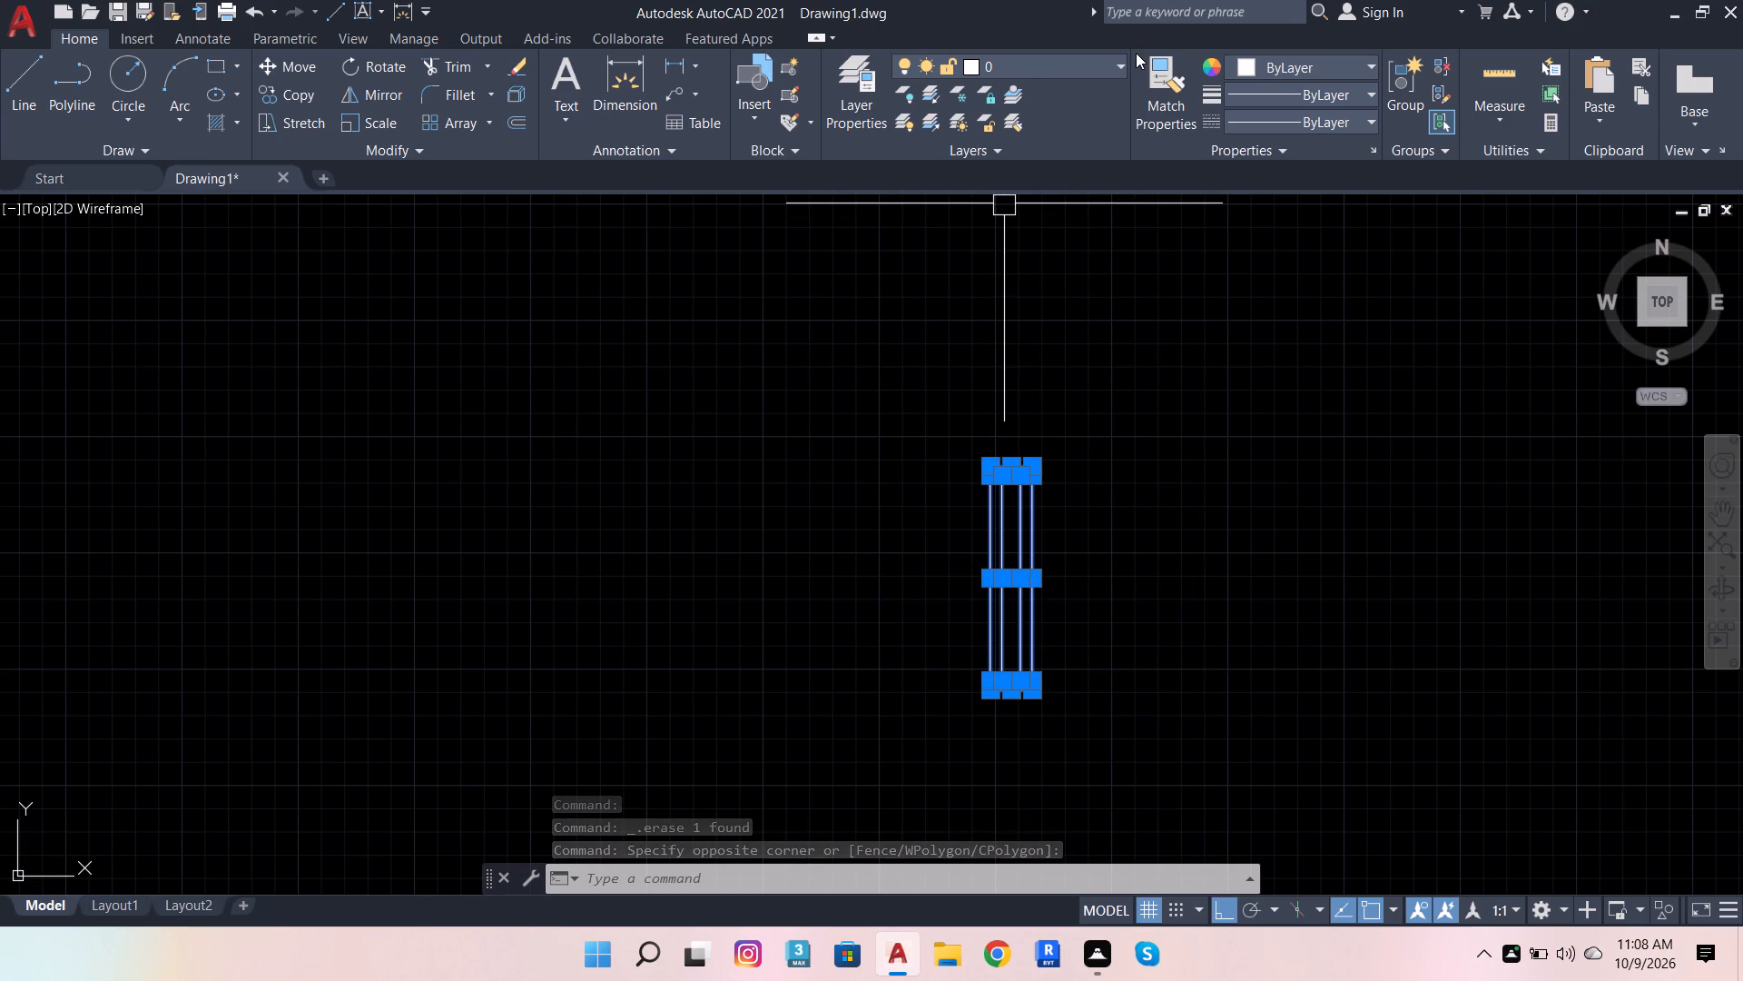
click(1125, 75)
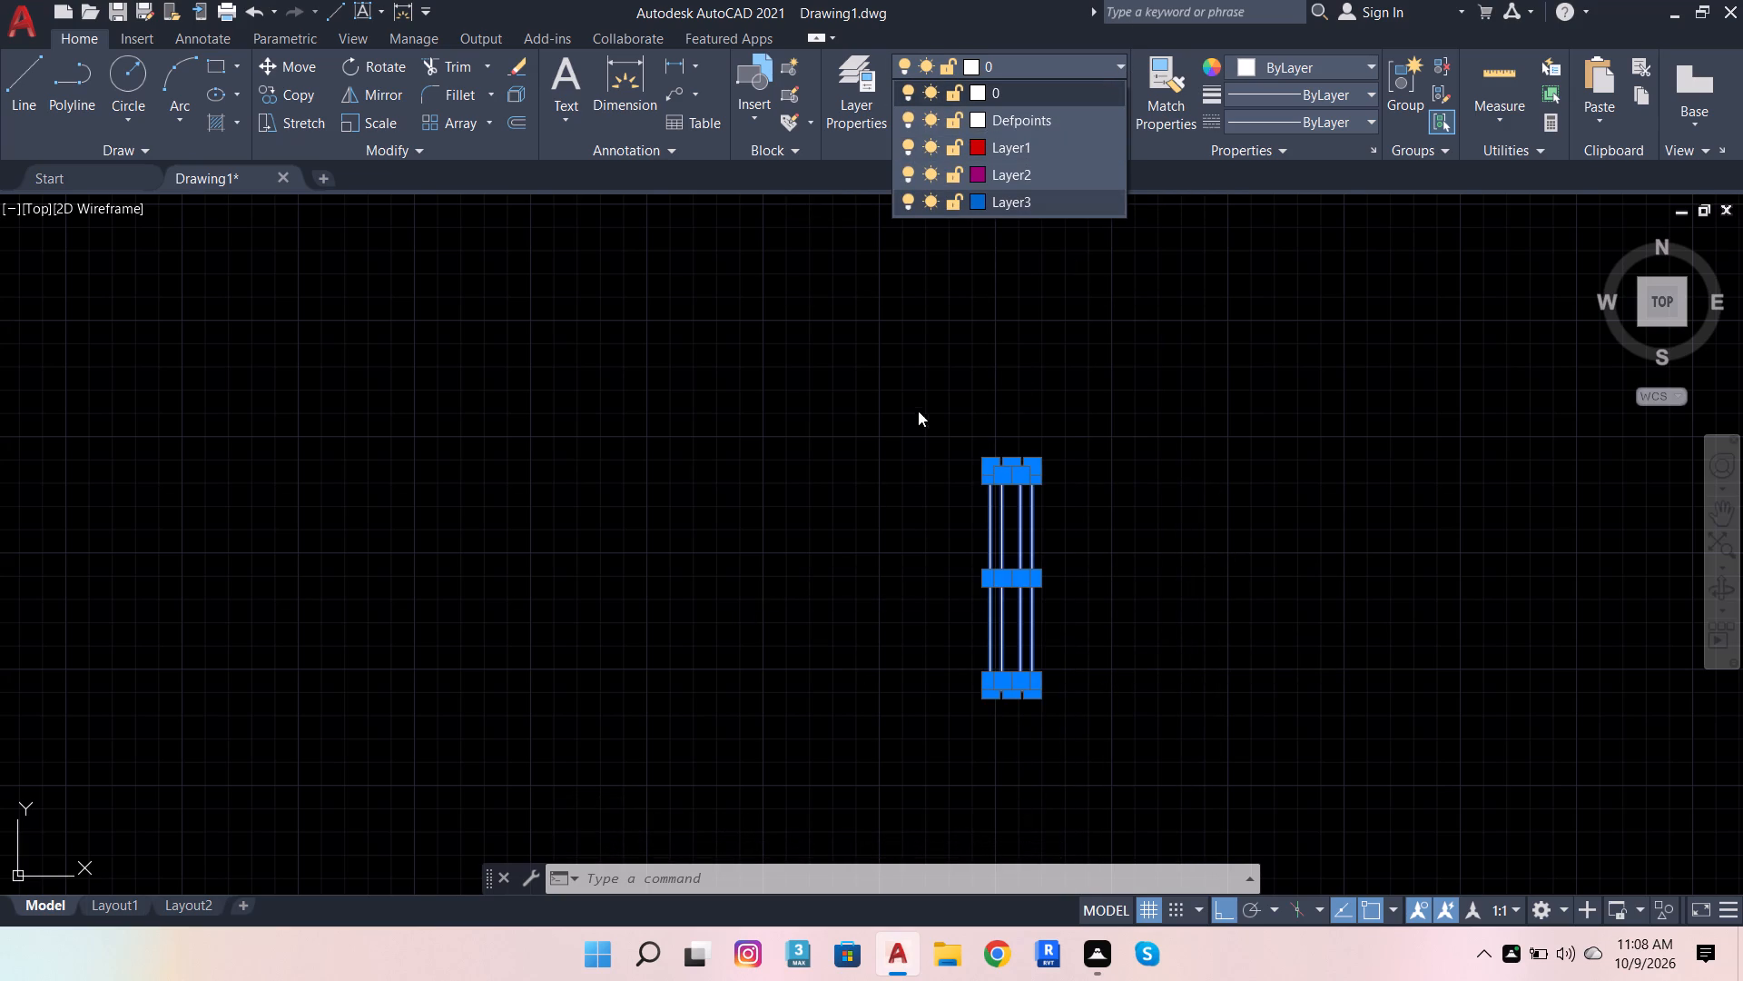
key(space)
text(v)
click(1023, 342)
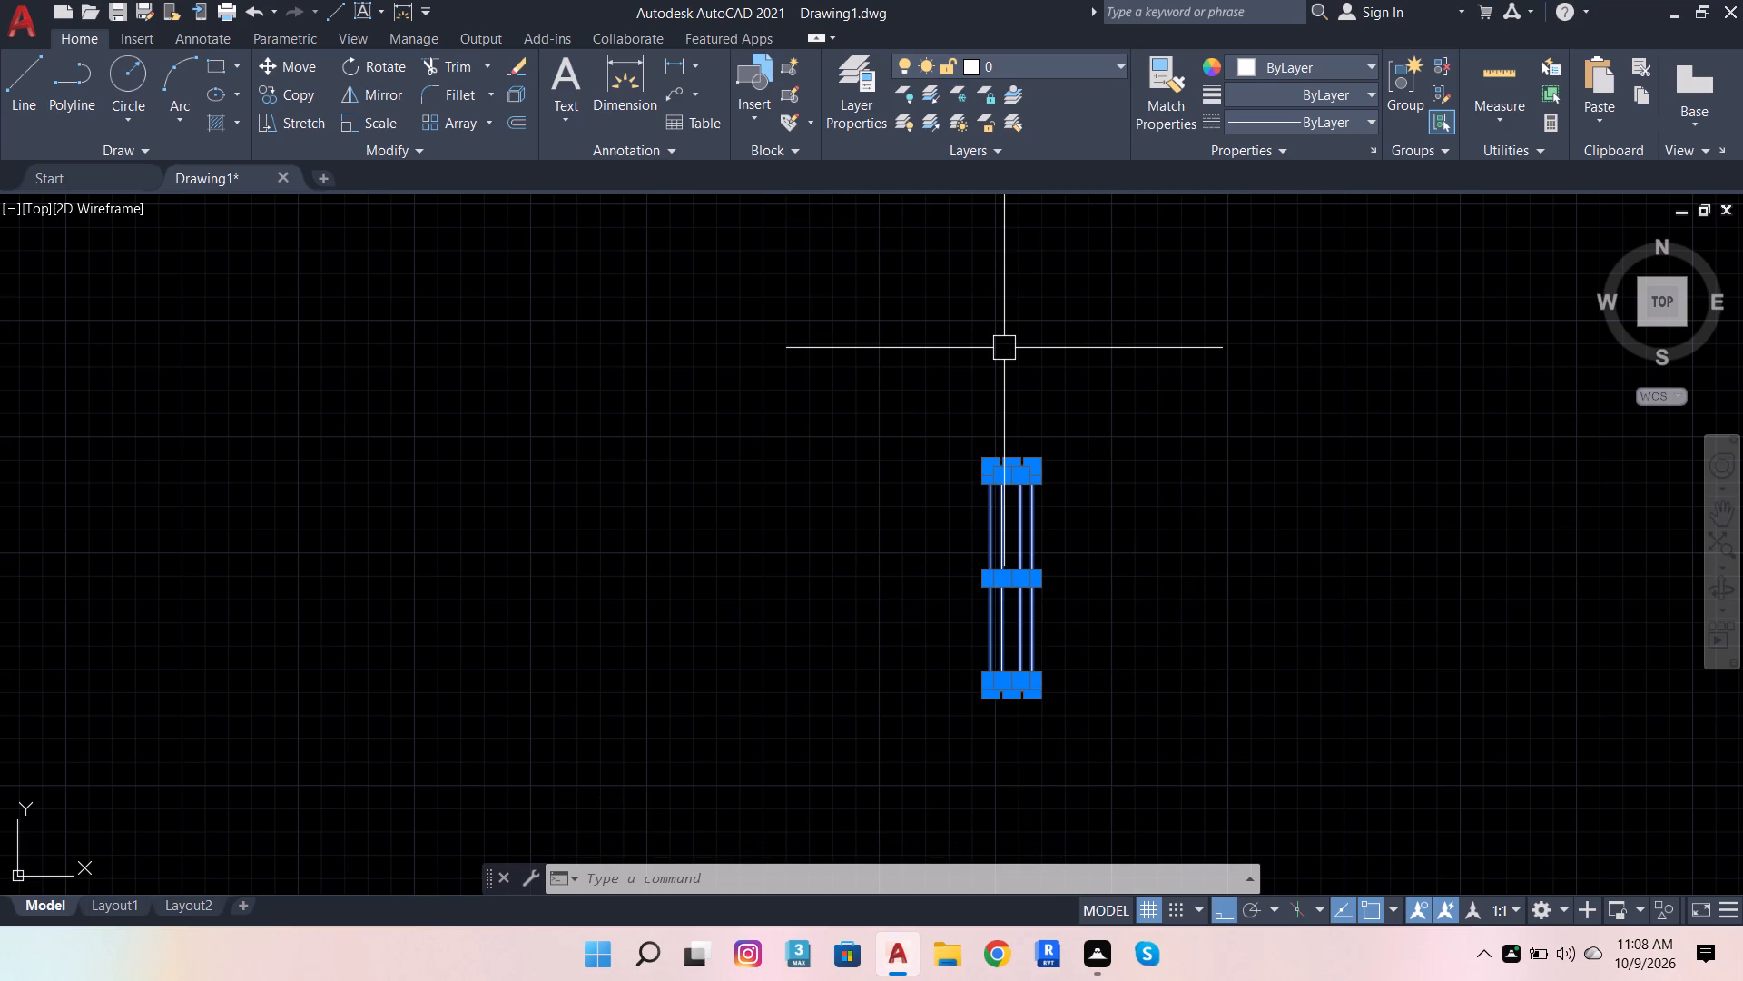
key(b)
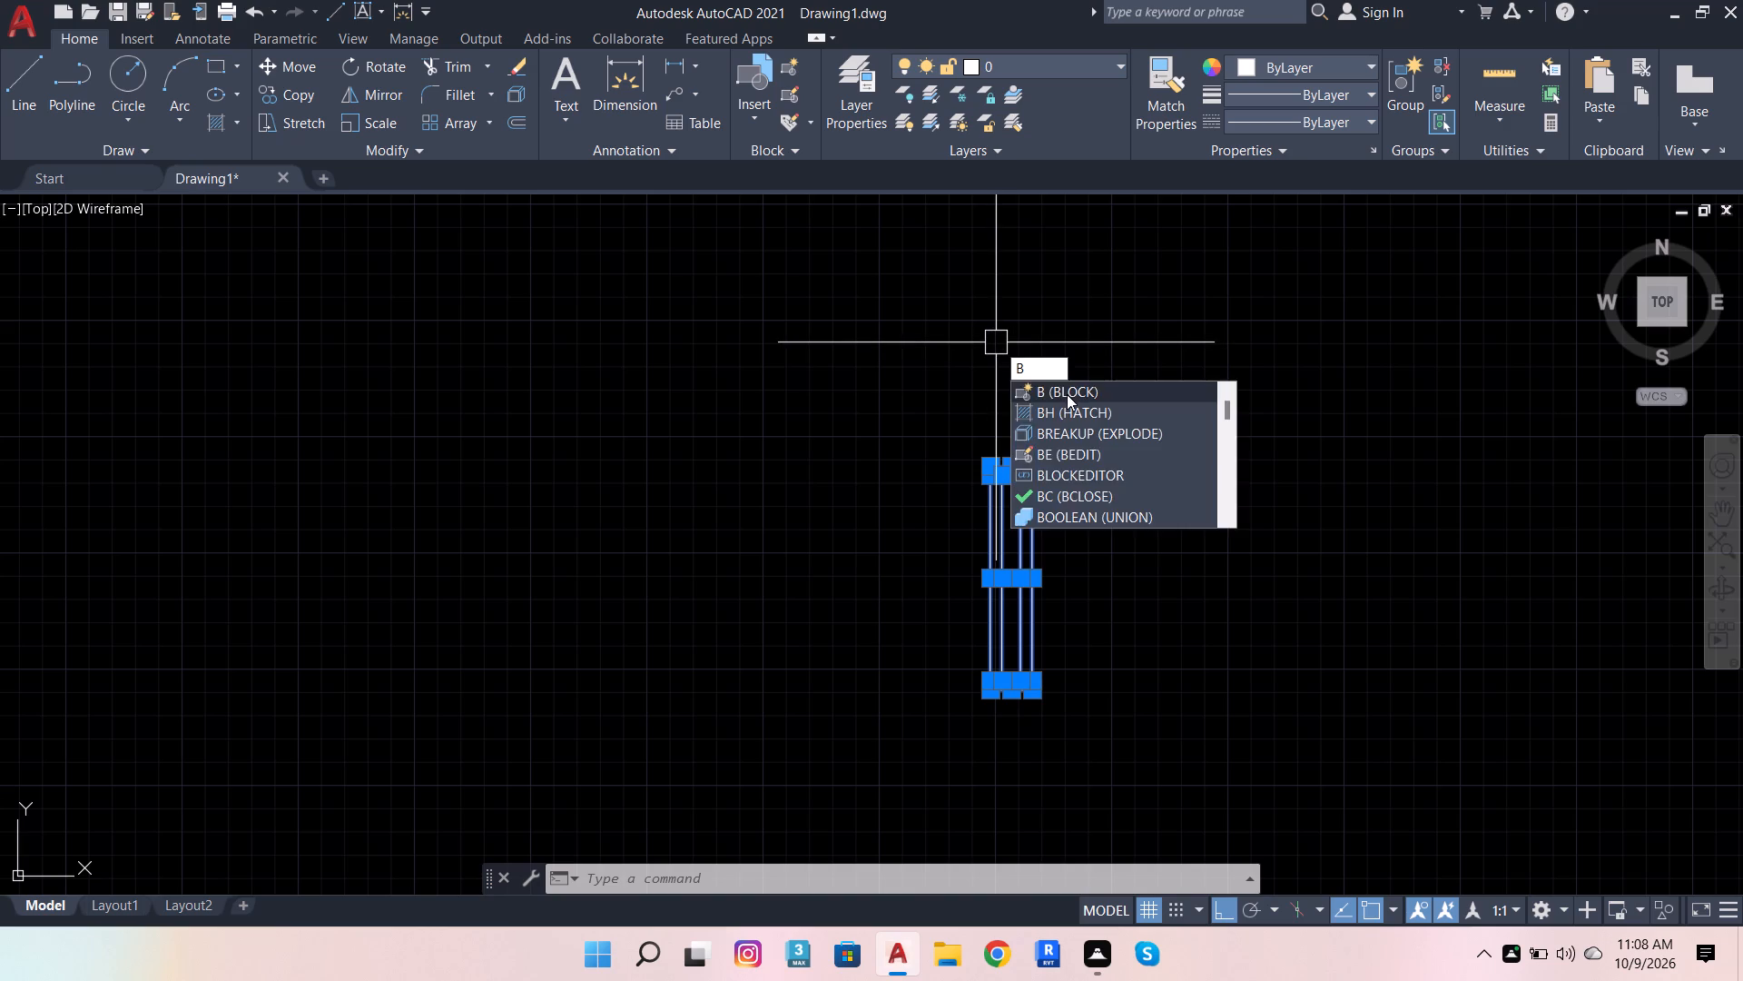
click(1067, 394)
key(b)
text(fg)
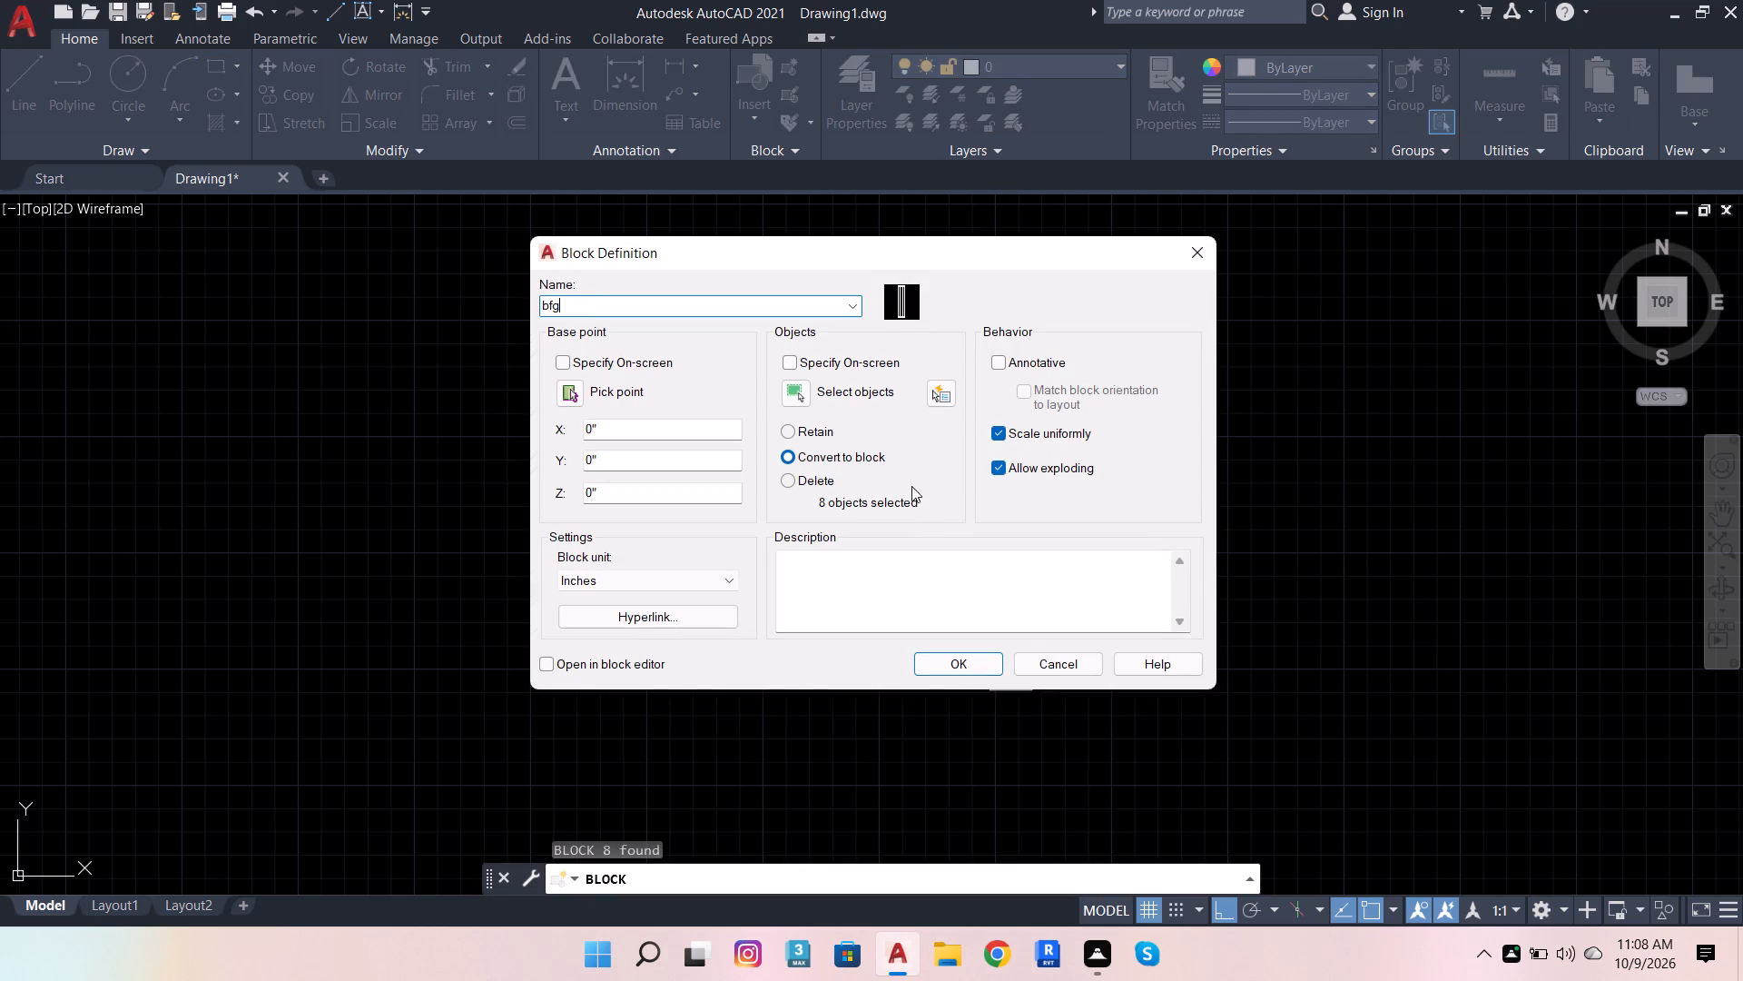
key(b)
text(fhnfh)
key(Return)
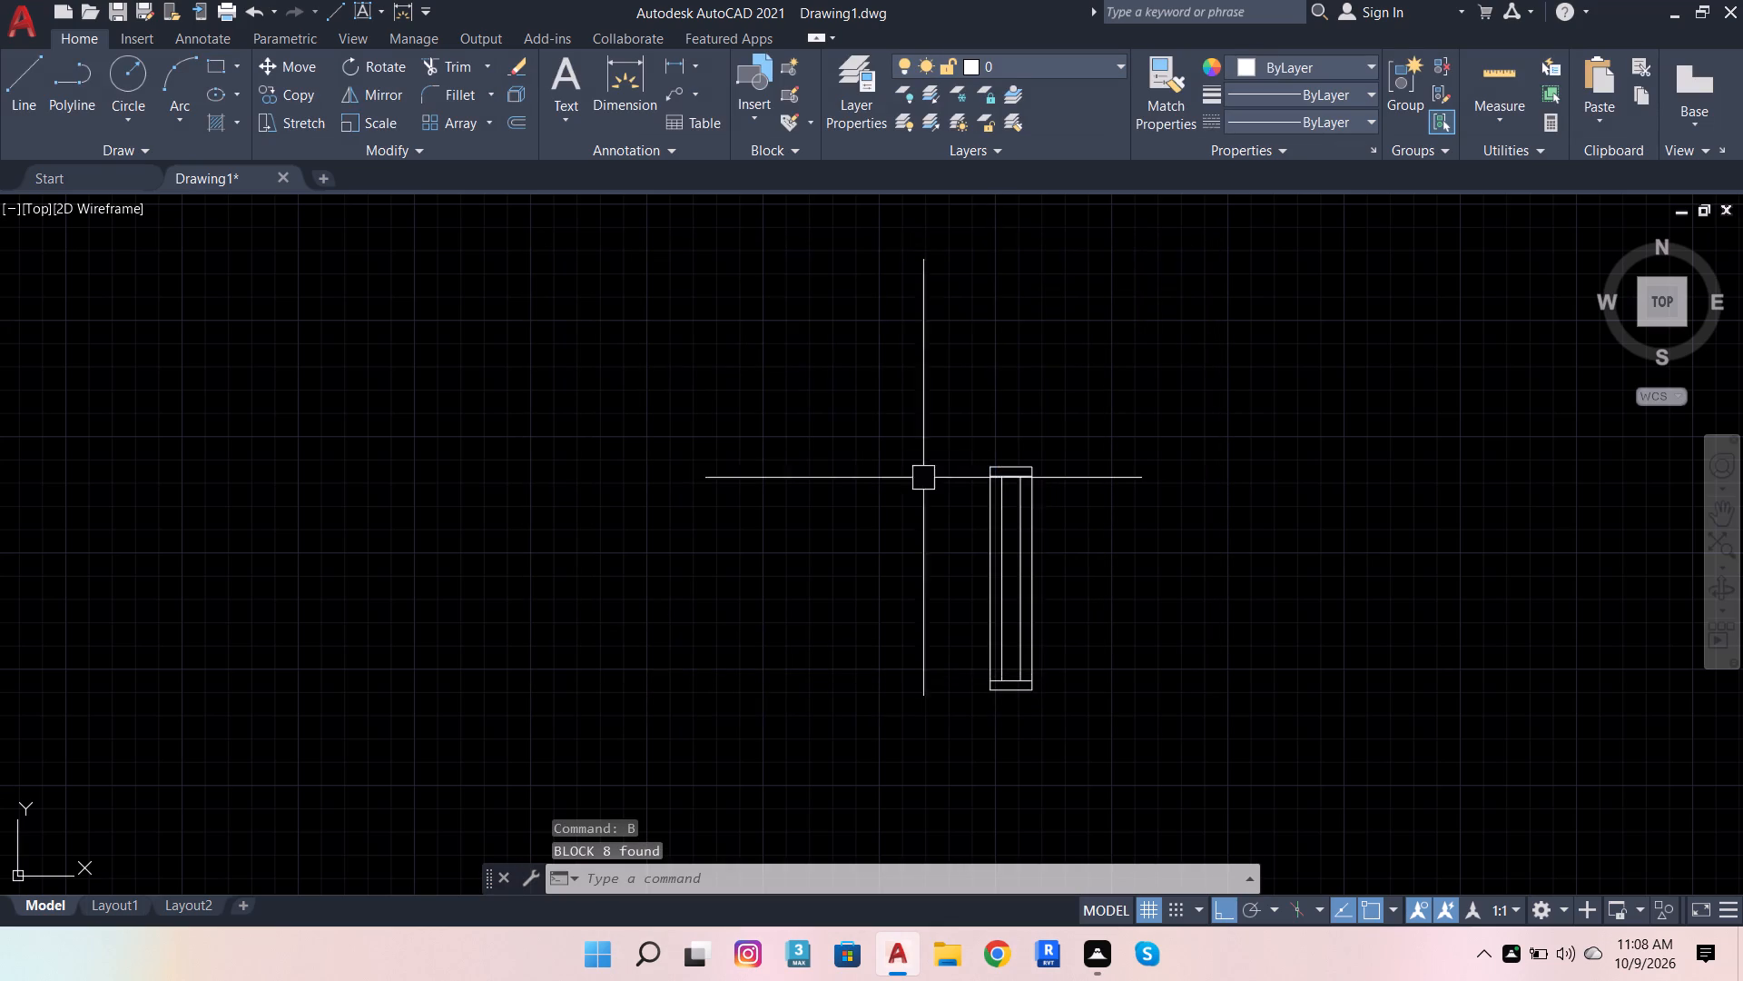
Open the new bfgbfhnfh block in the Block Editor.
click(1007, 530)
double_click(1017, 571)
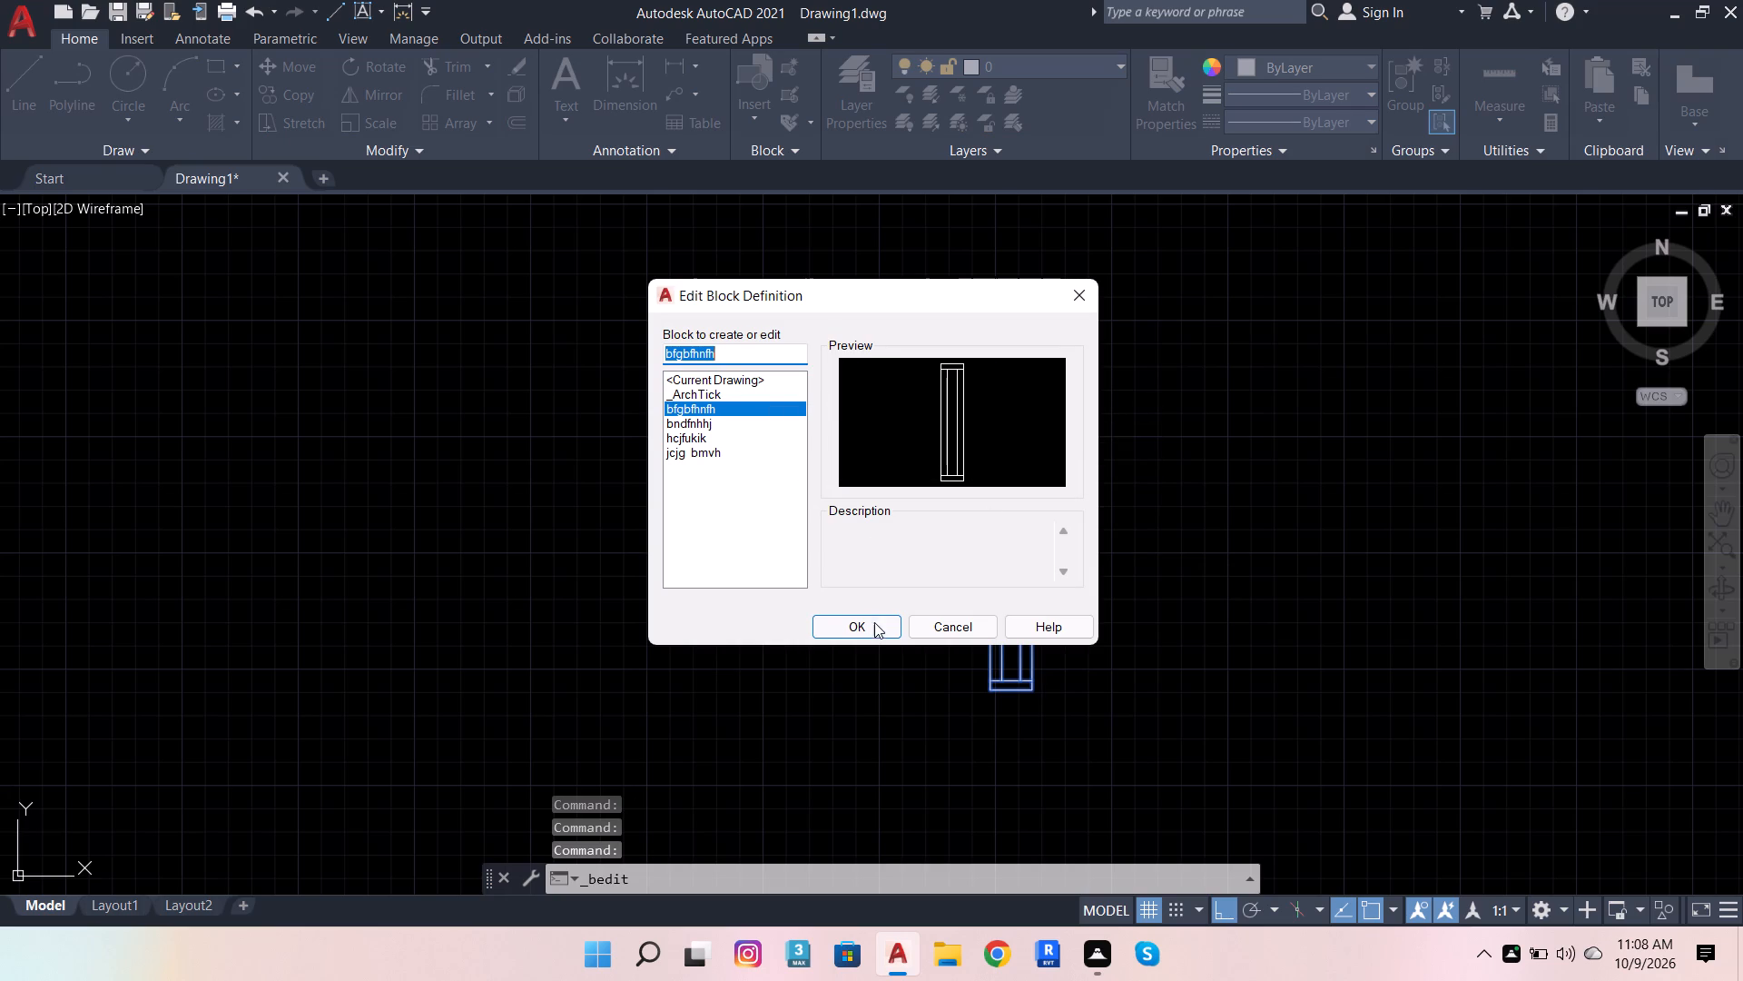
click(874, 622)
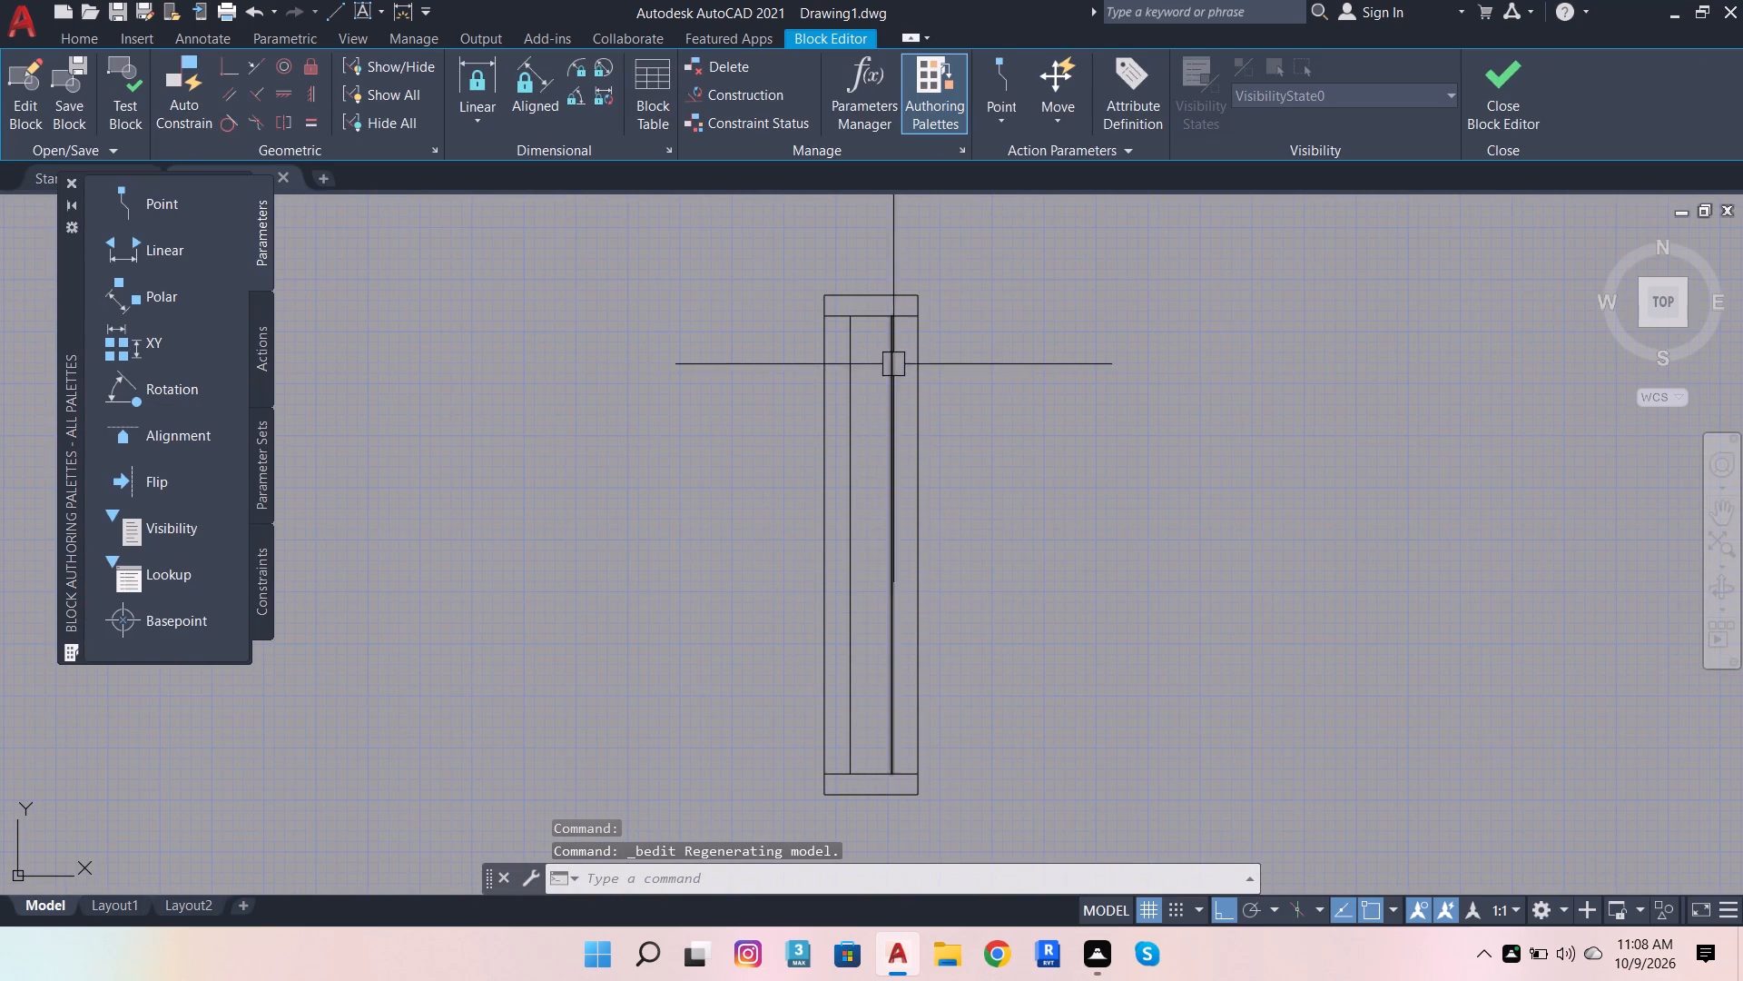
Move all the lines of the bfgbfhnfh block definition to Layer1.
click(766, 257)
click(982, 829)
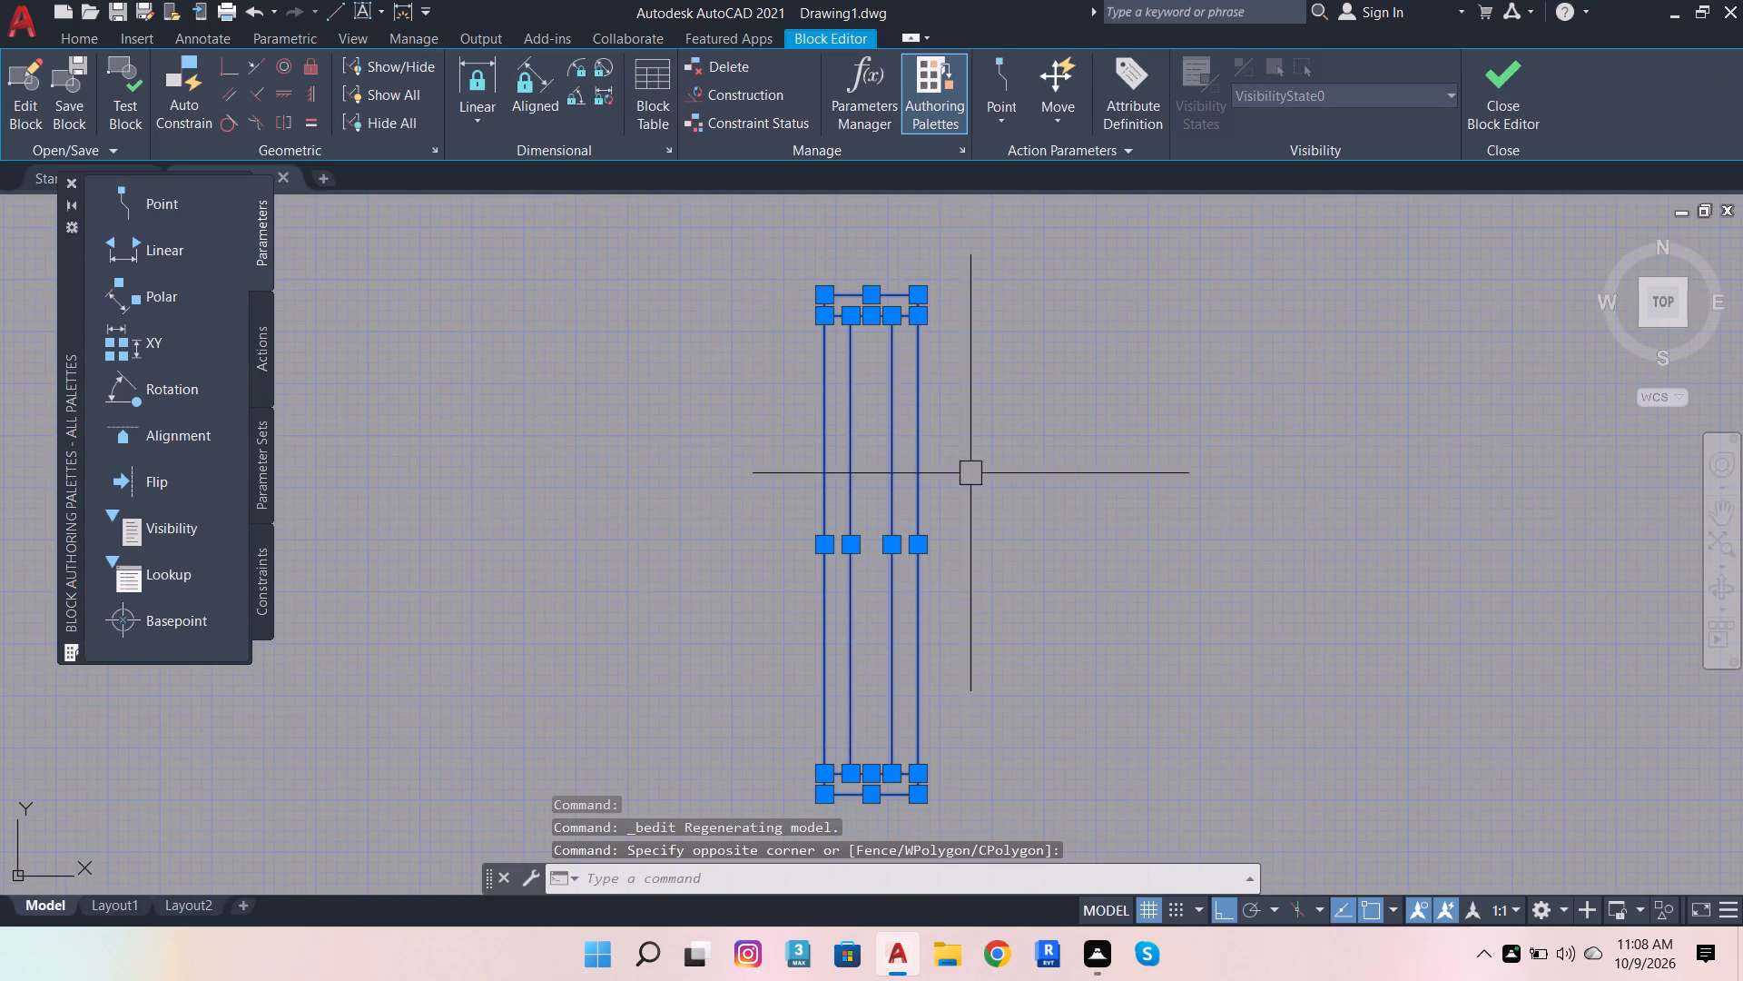
click(74, 36)
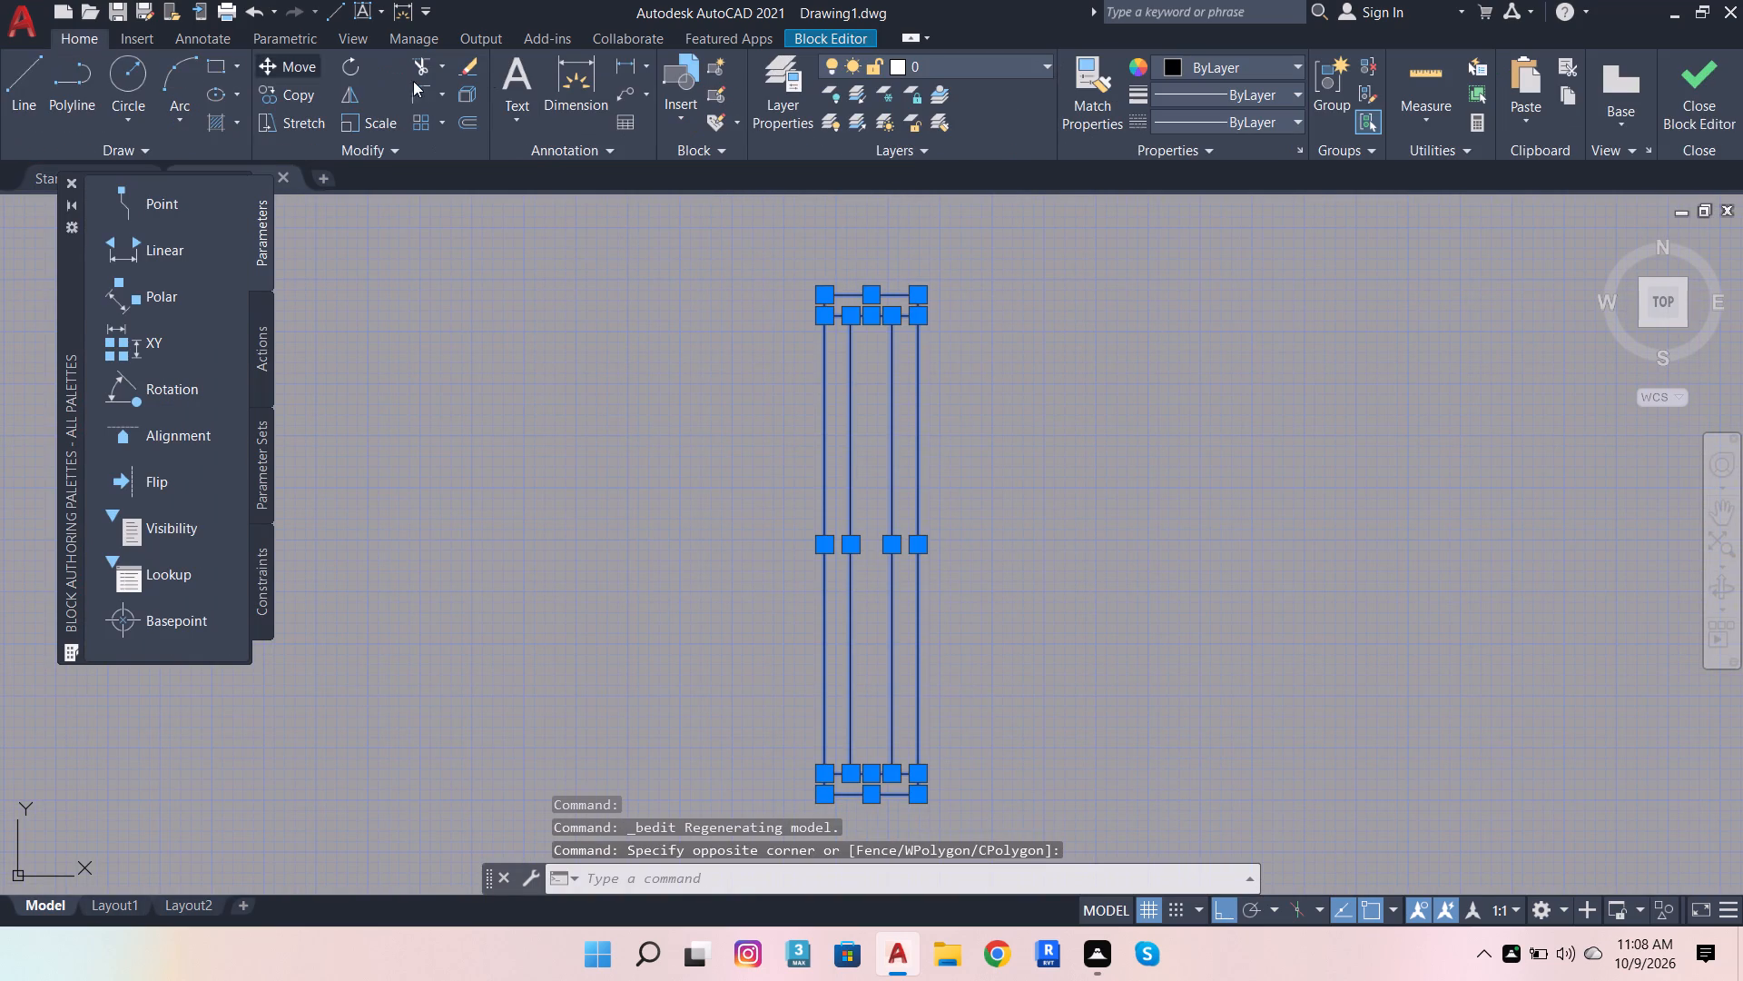
click(951, 59)
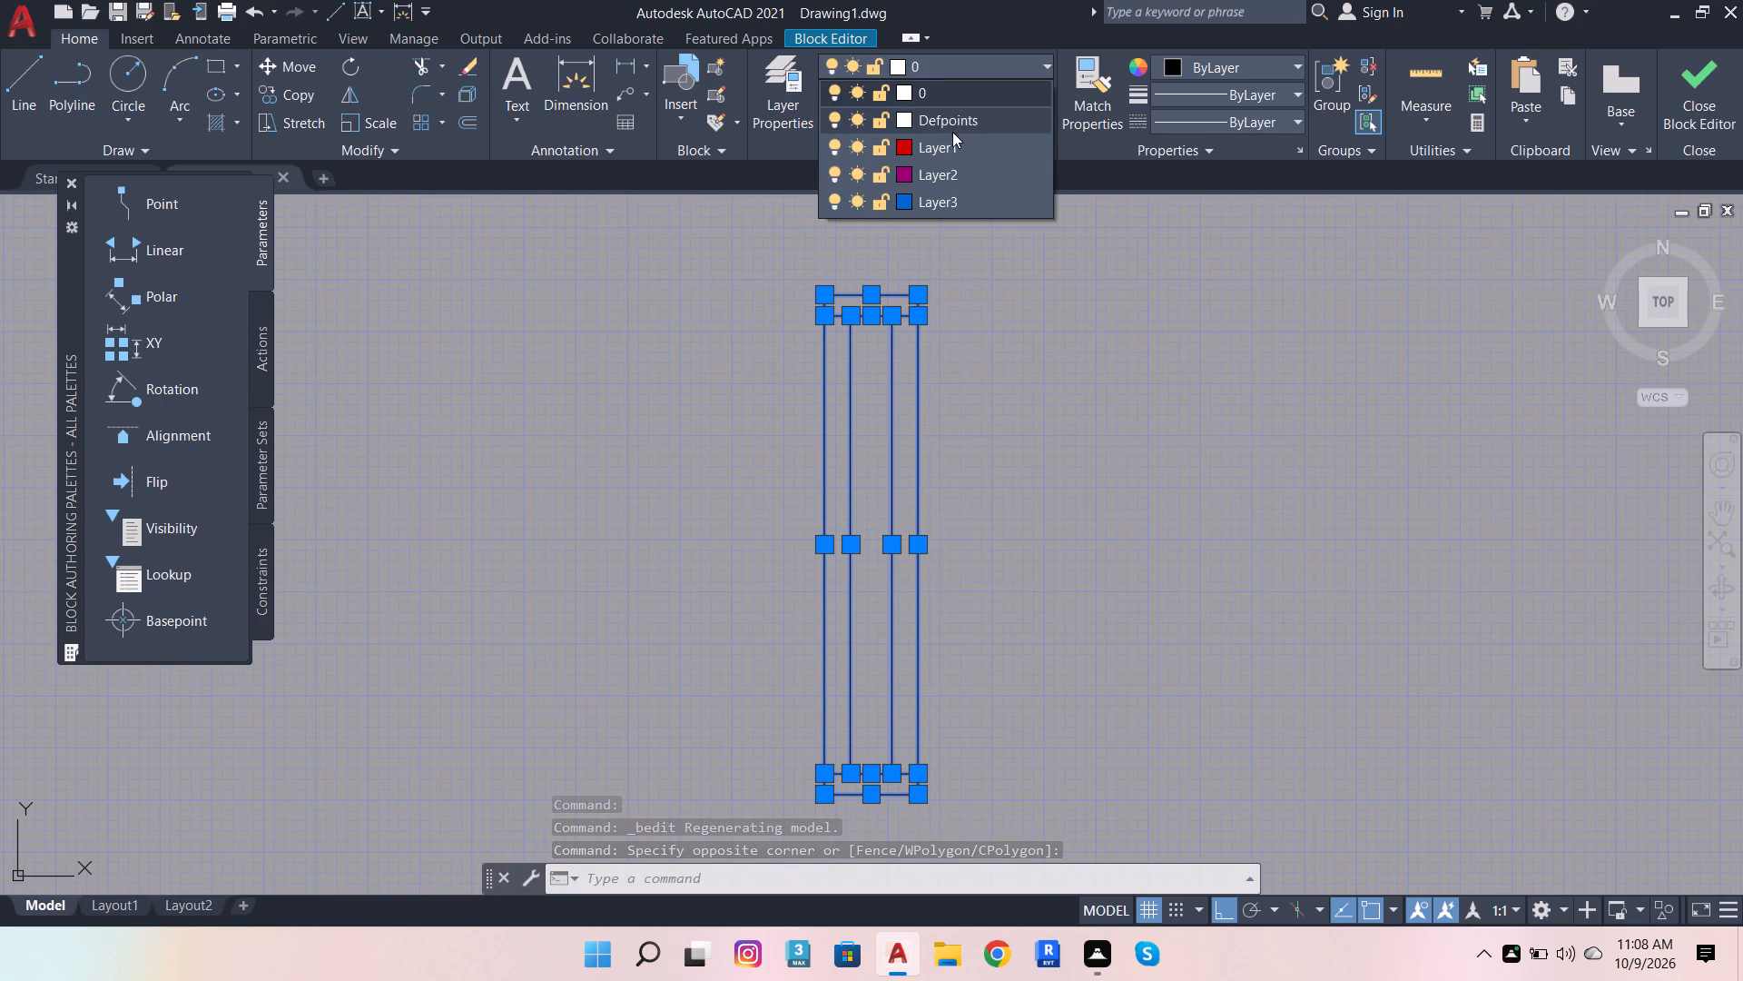
click(952, 147)
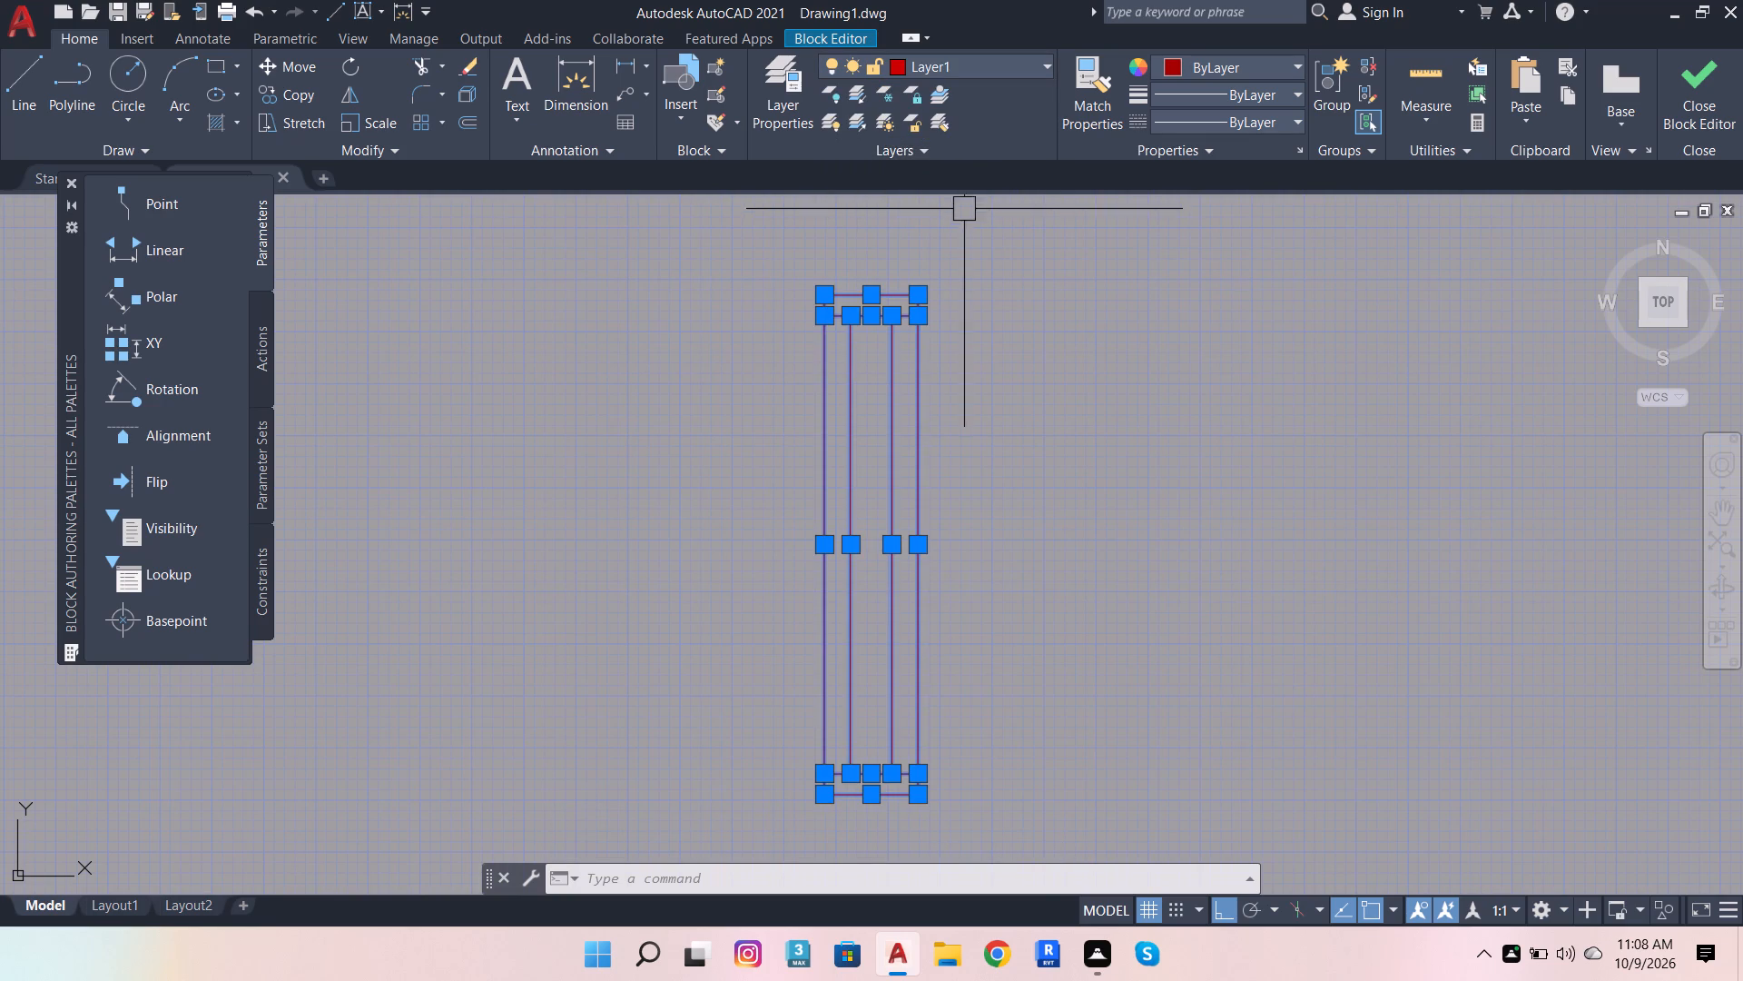
Close the Block Editor and save the changes to bfgbfhnfh.
click(1086, 326)
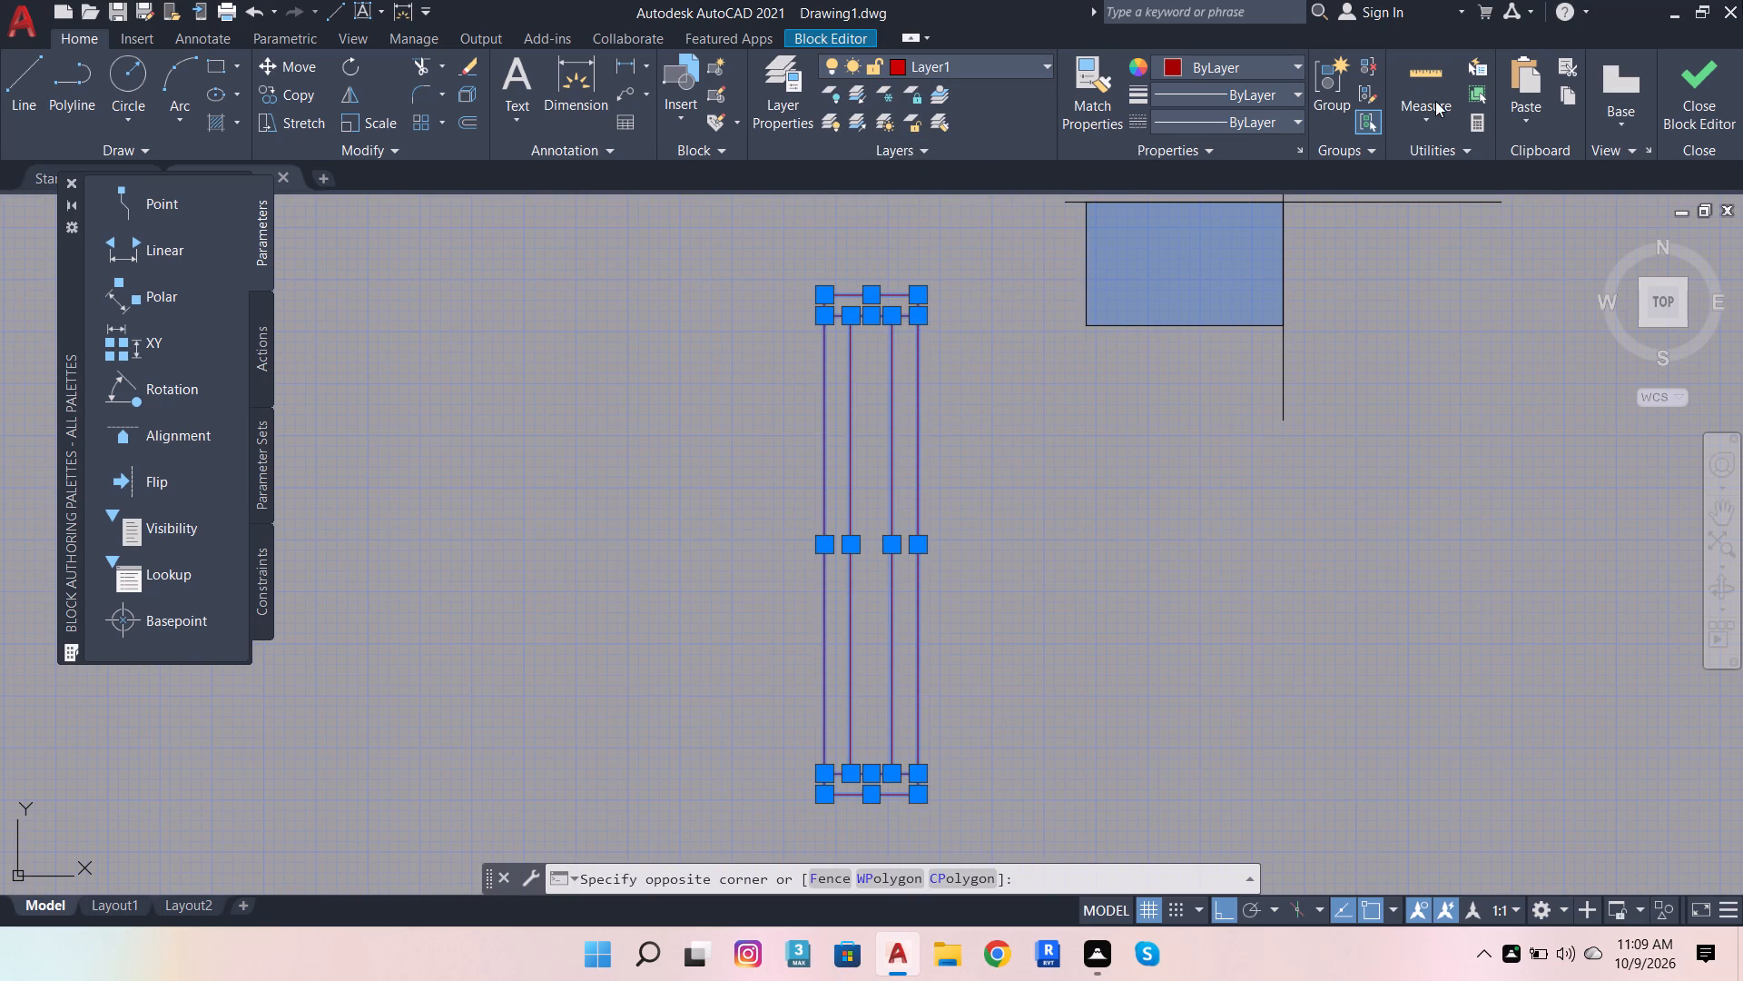
click(1704, 86)
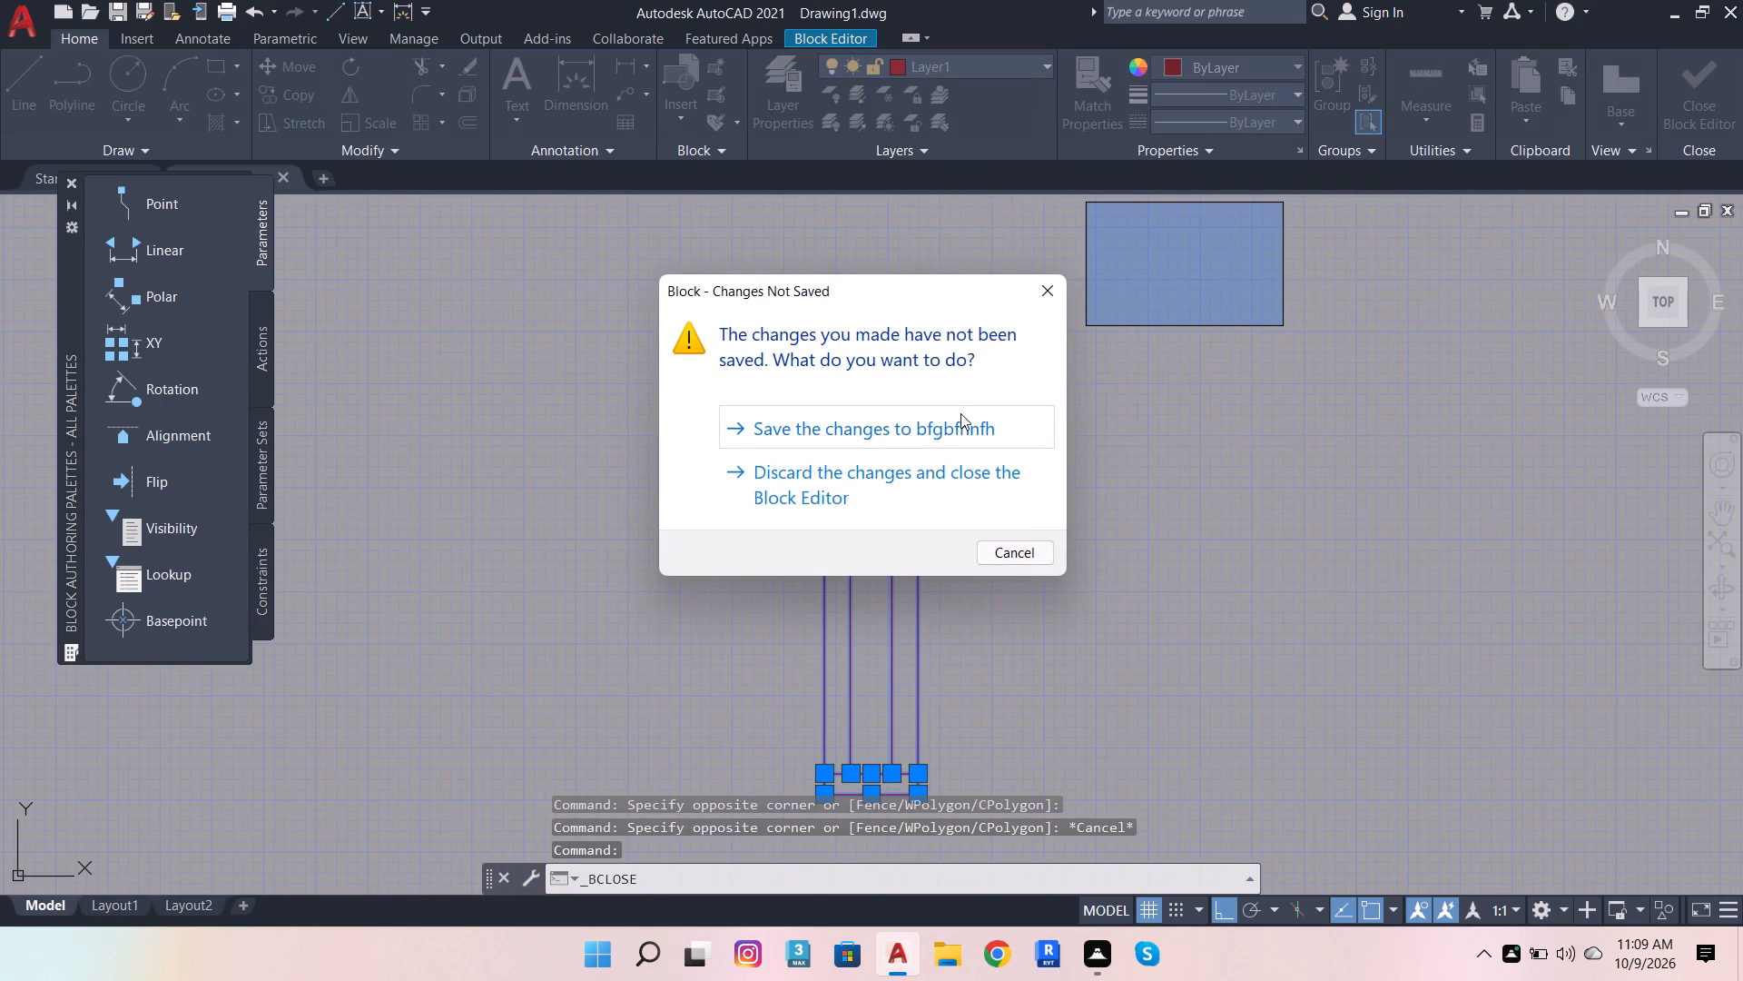
click(960, 413)
Add a vertical dimension along the long side of the new red window symbol.
scroll(1079, 499, down, 3)
scroll(1075, 506, up, 1)
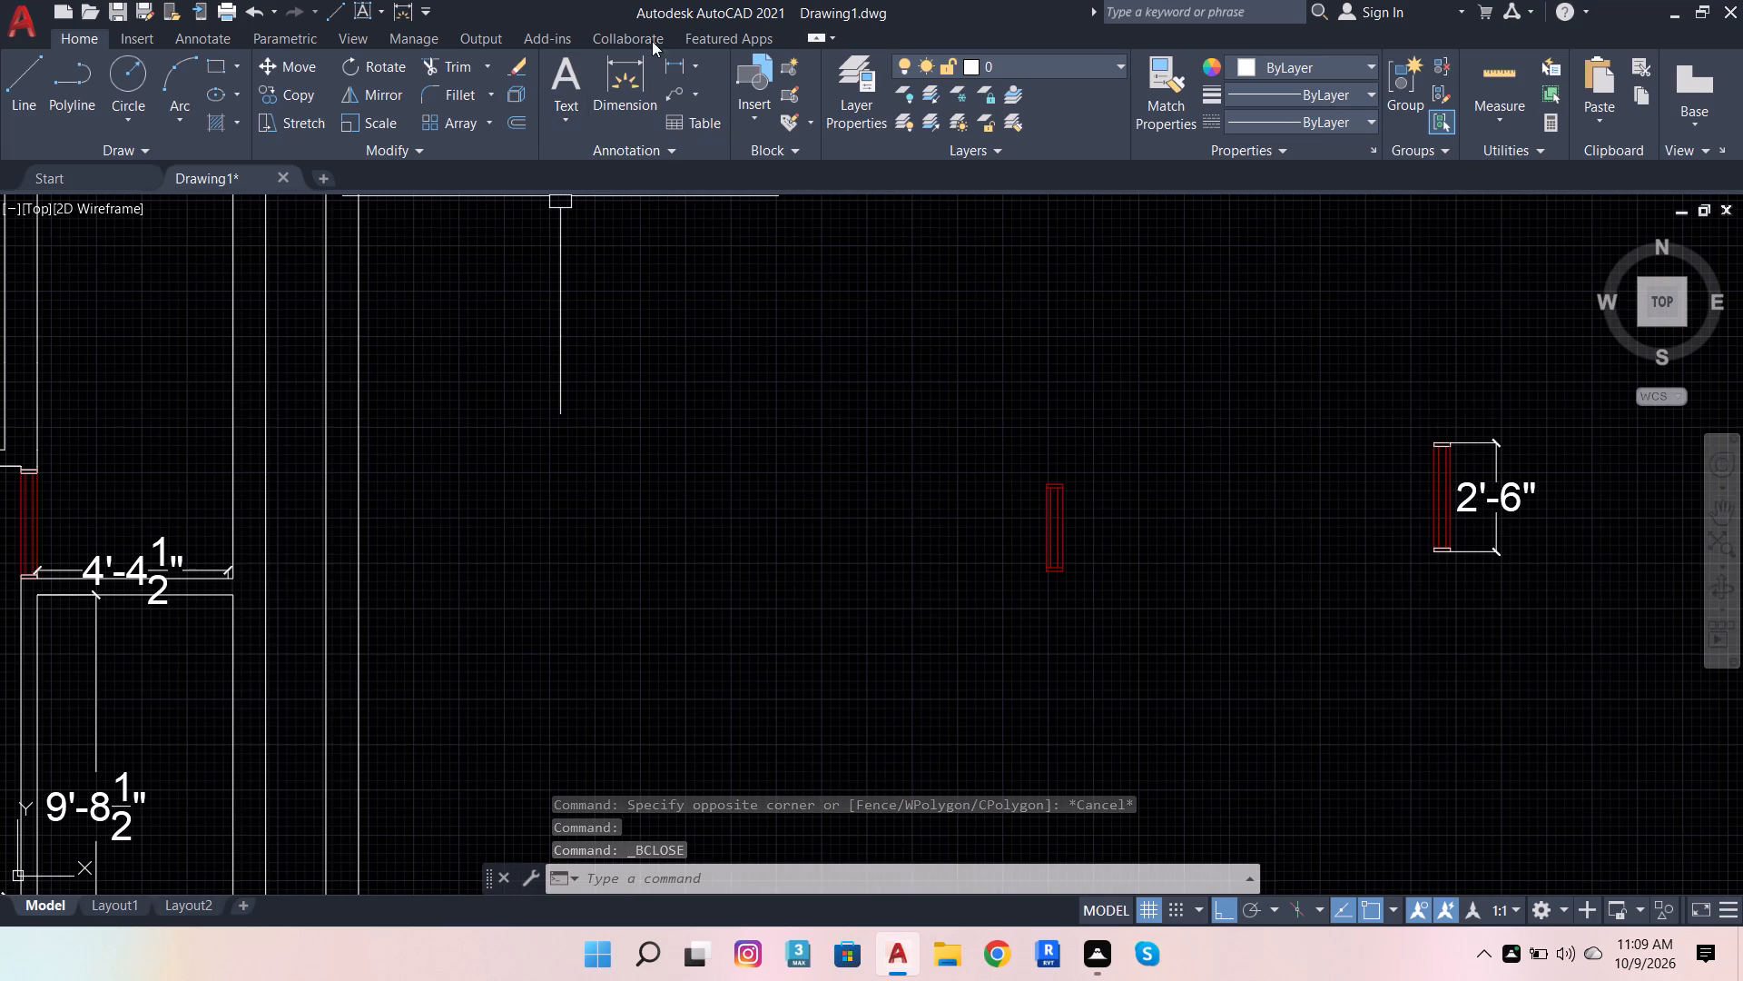
click(619, 82)
scroll(1019, 649, up, 2)
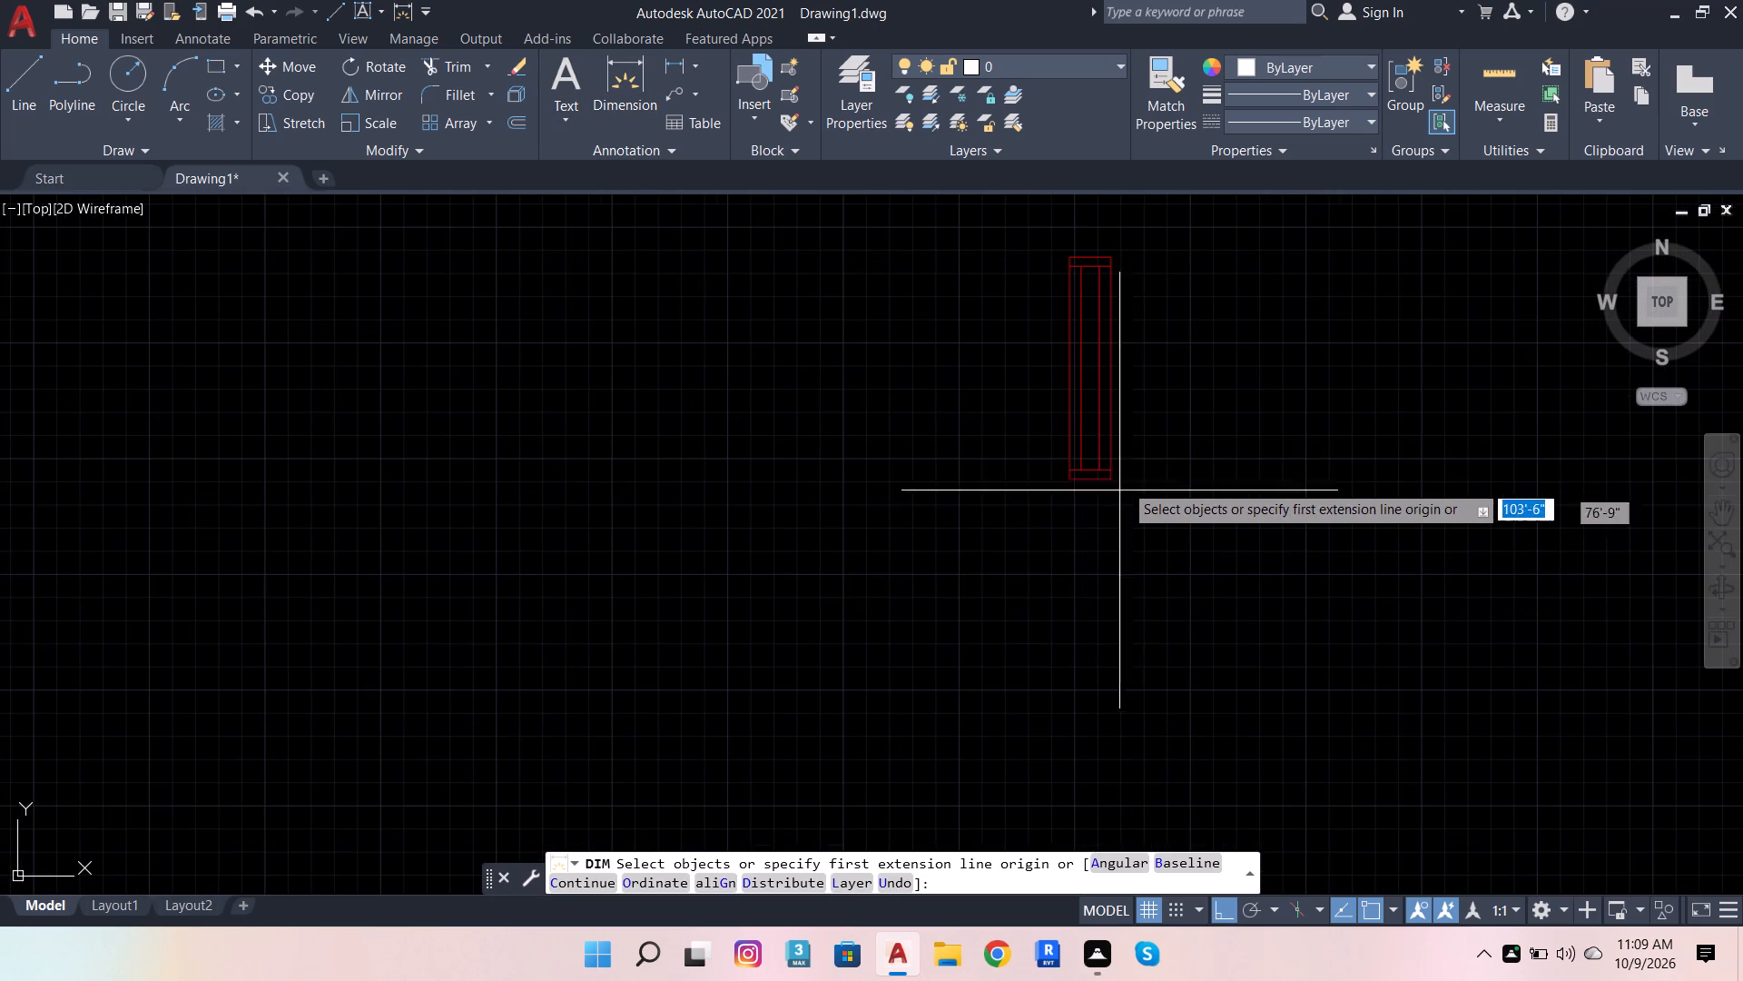
click(1118, 443)
click(1227, 437)
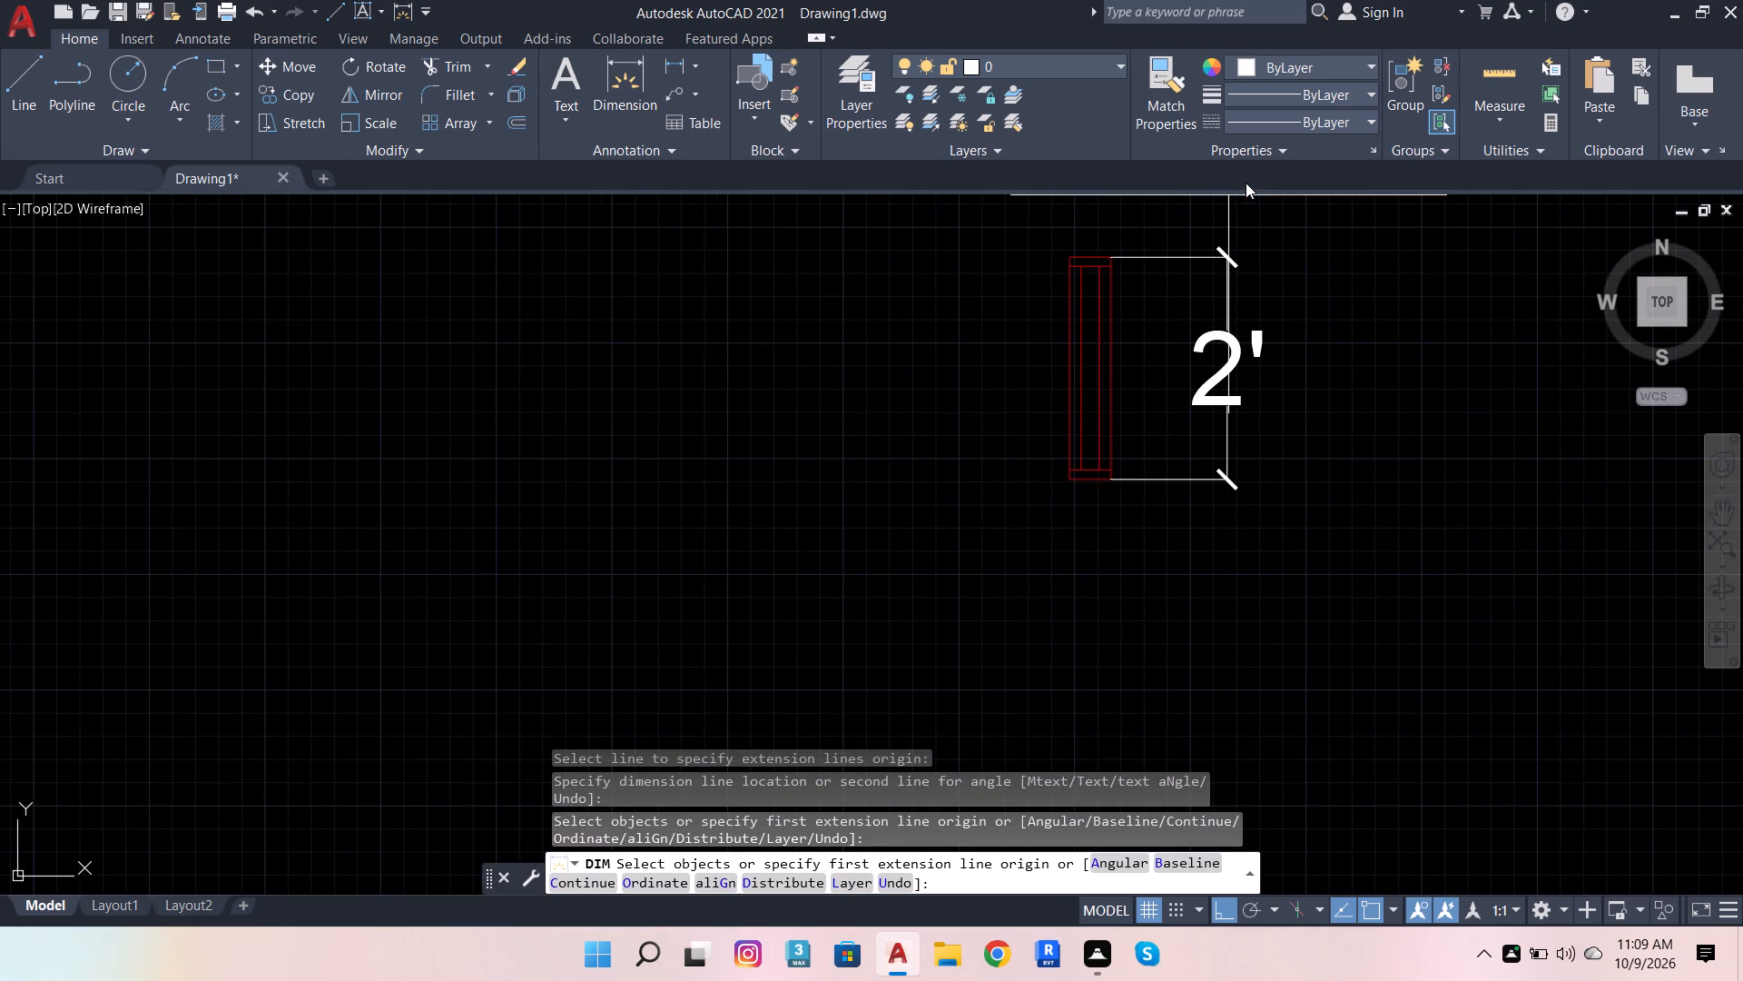
key(Escape)
key(Escape)
key(Escape)
key(Escape)
key(Escape)
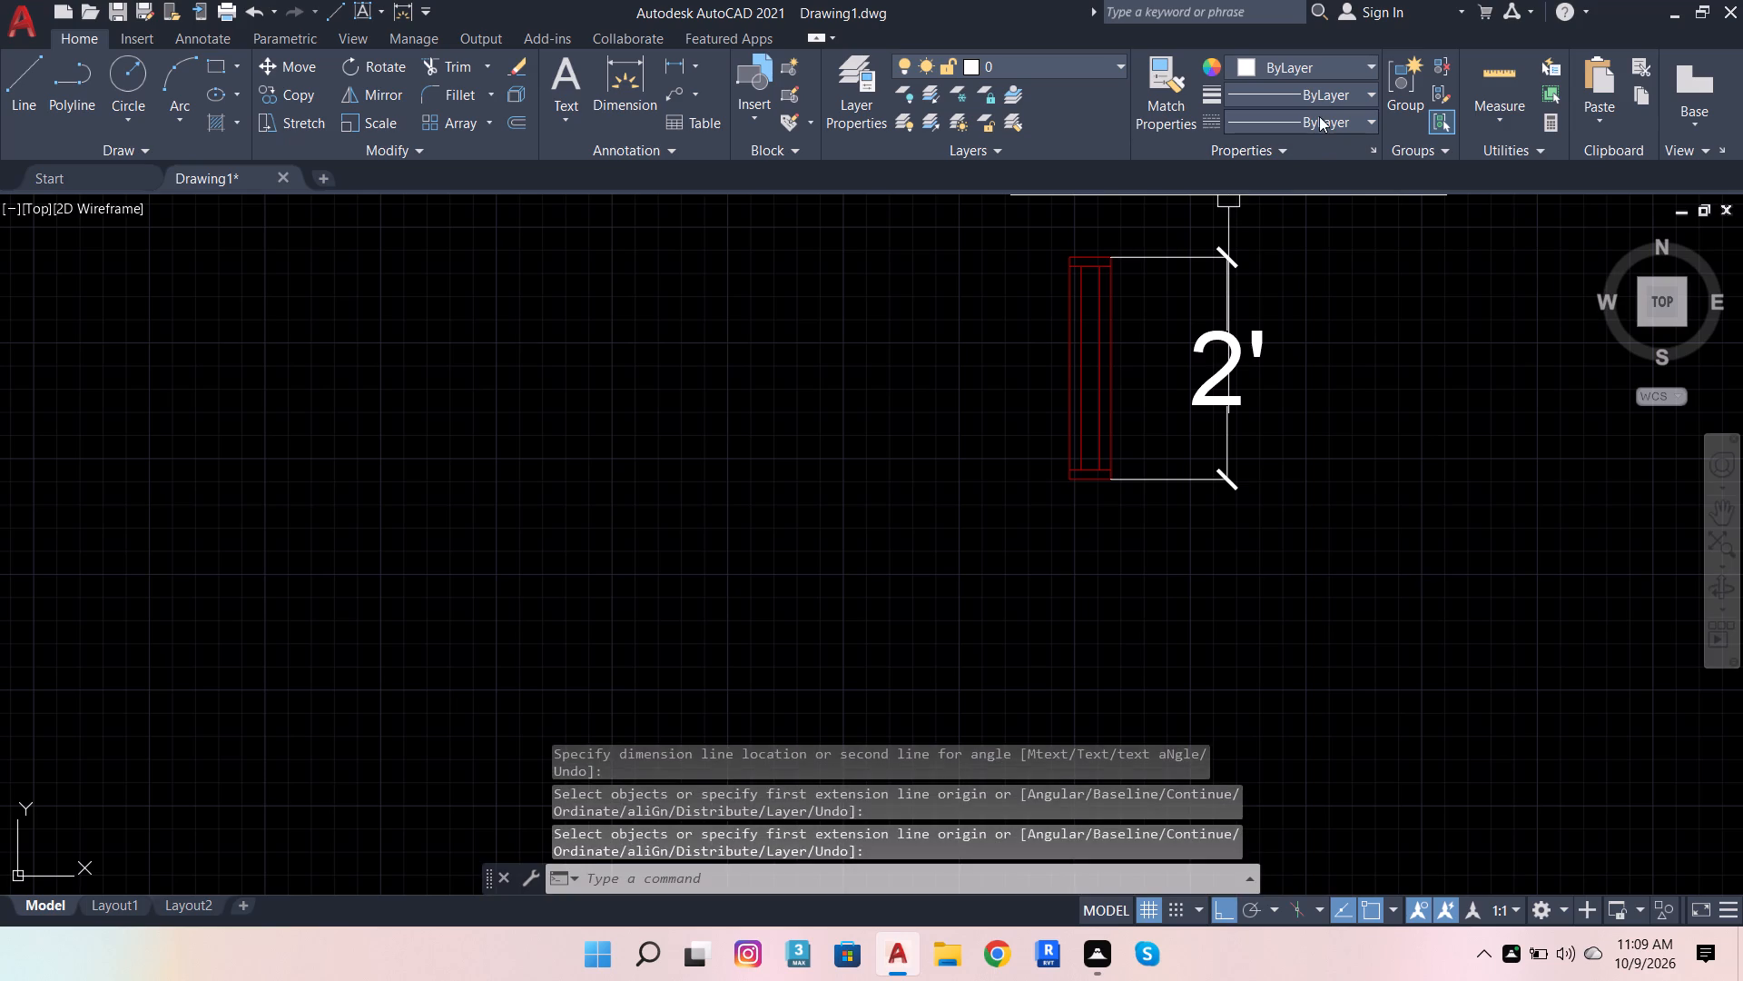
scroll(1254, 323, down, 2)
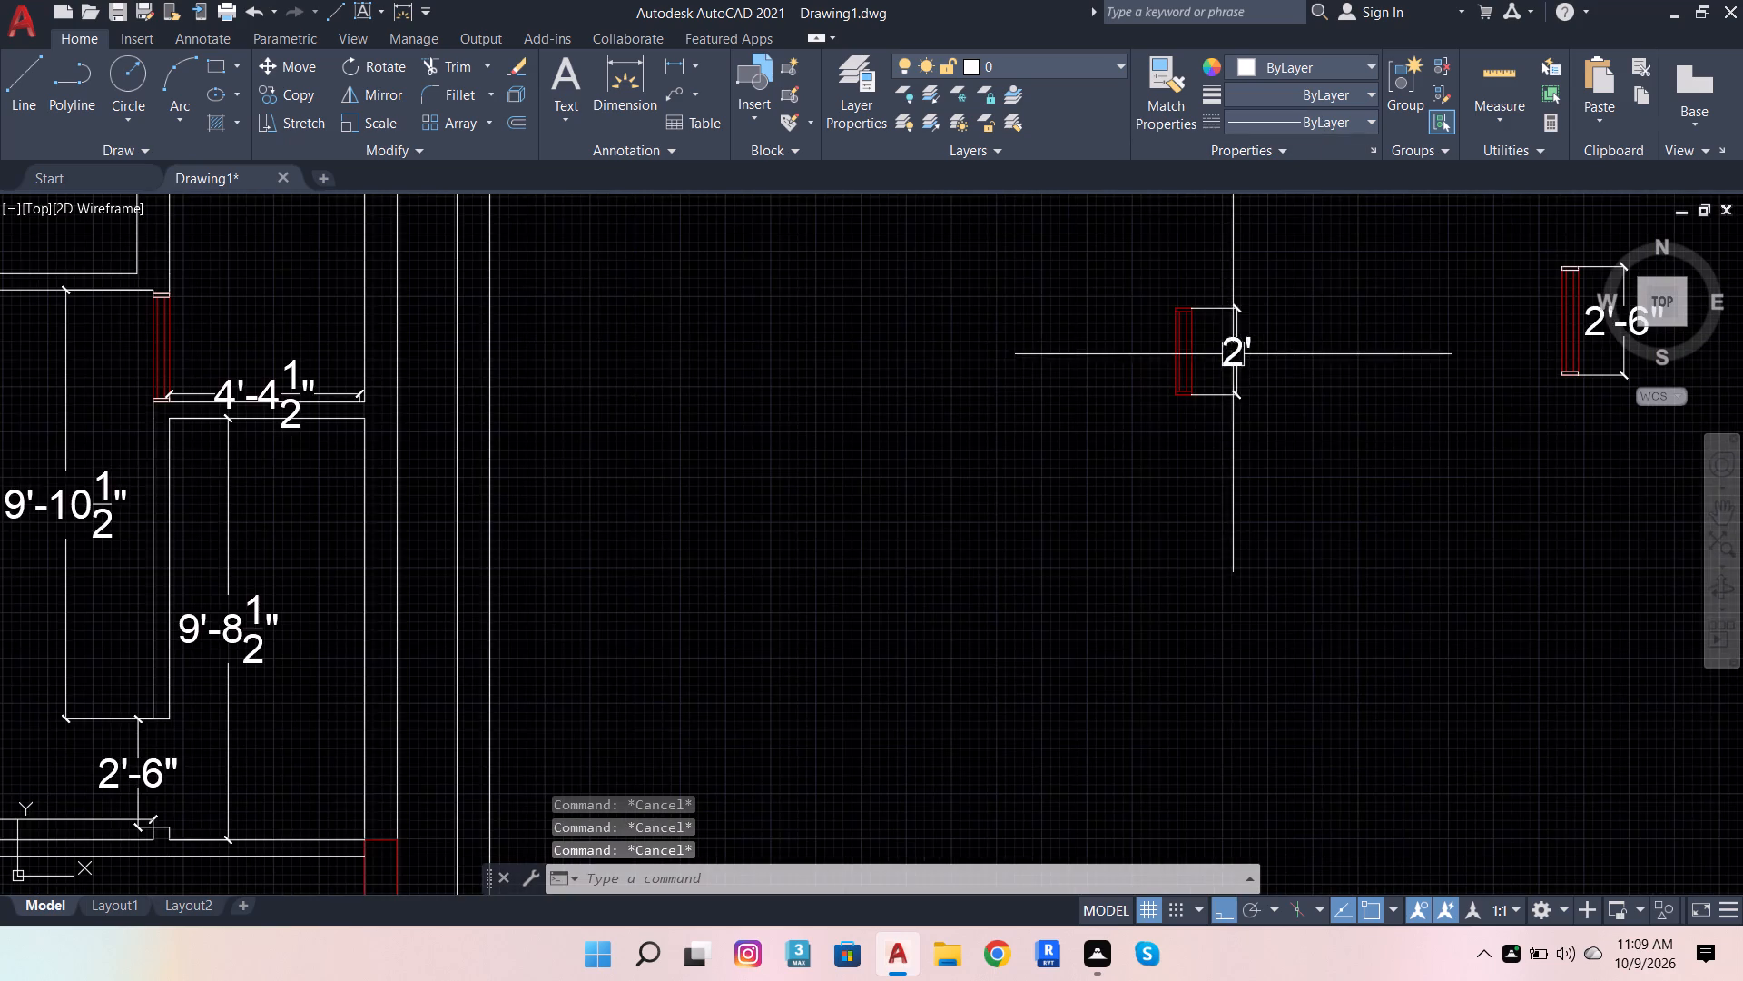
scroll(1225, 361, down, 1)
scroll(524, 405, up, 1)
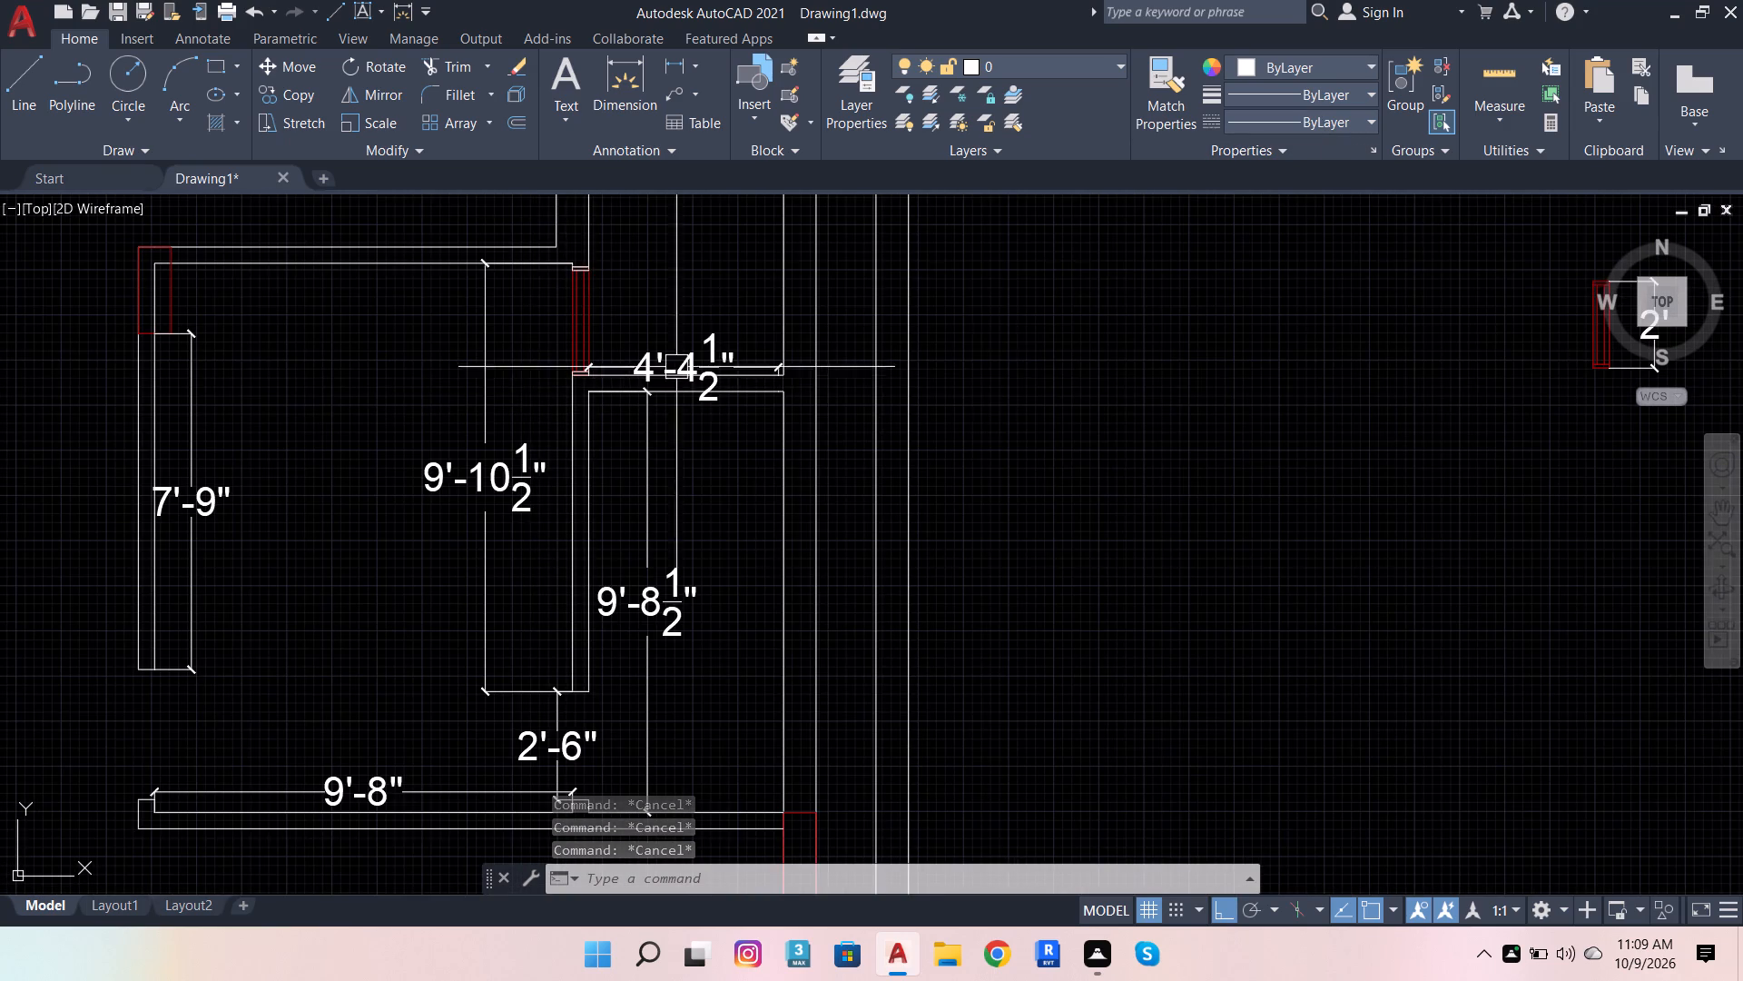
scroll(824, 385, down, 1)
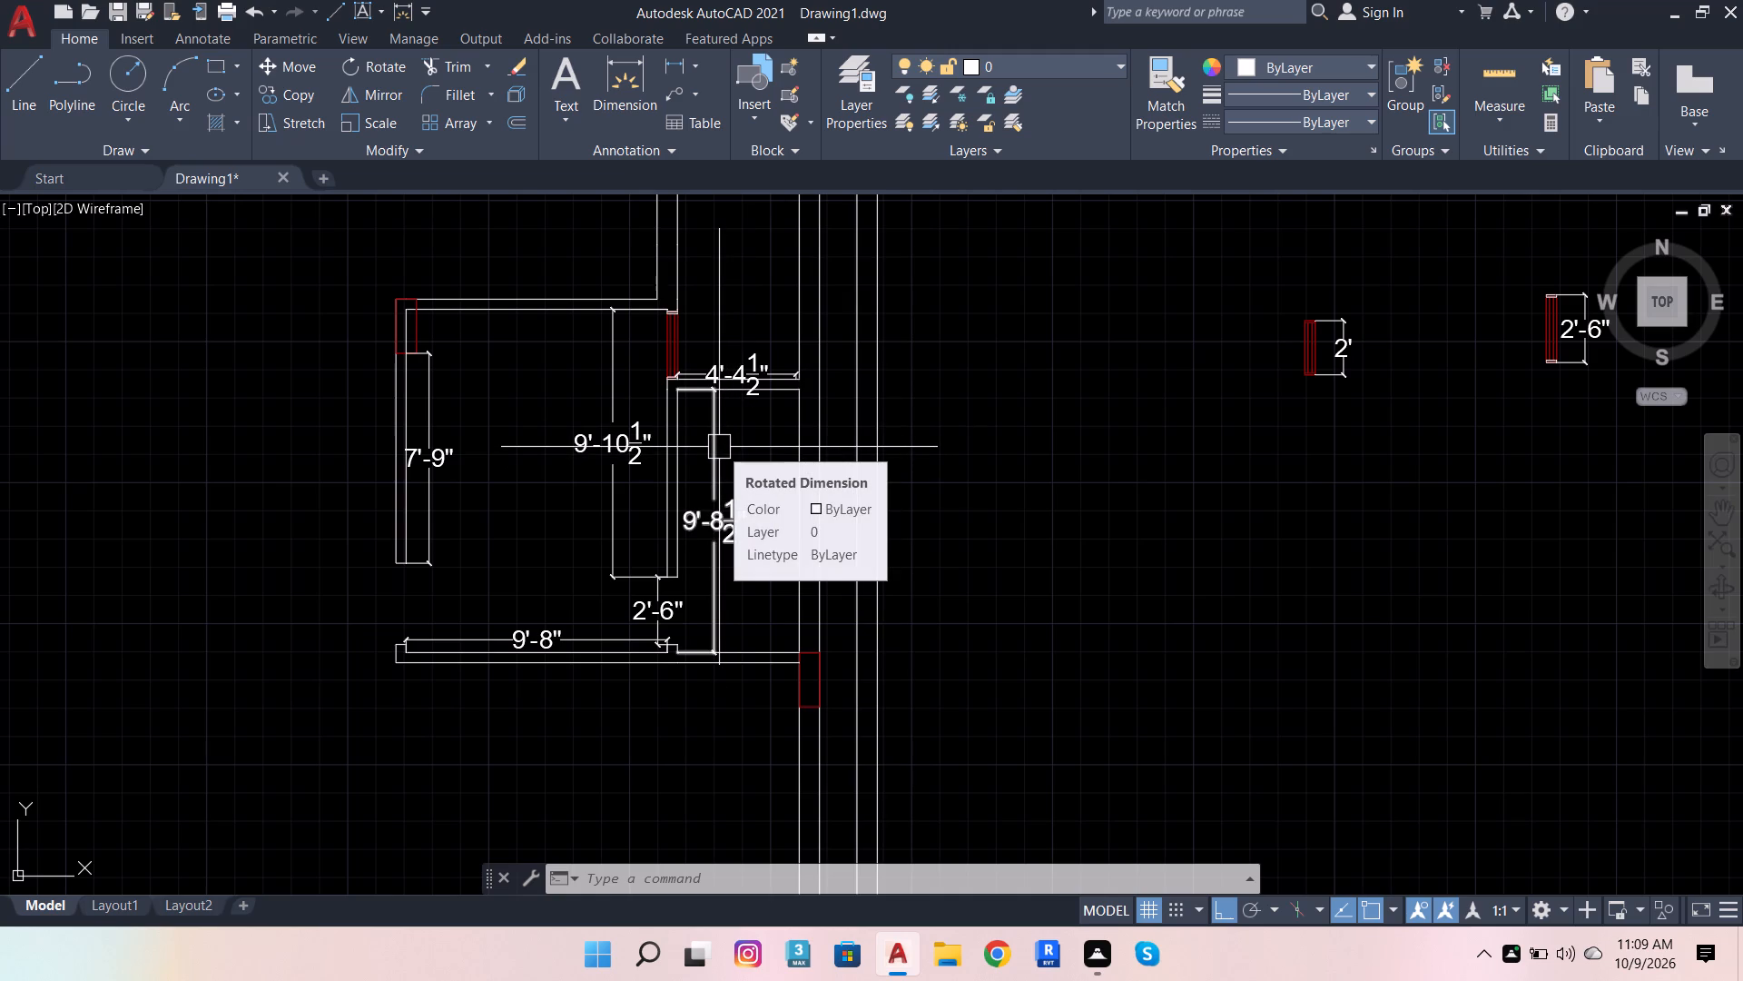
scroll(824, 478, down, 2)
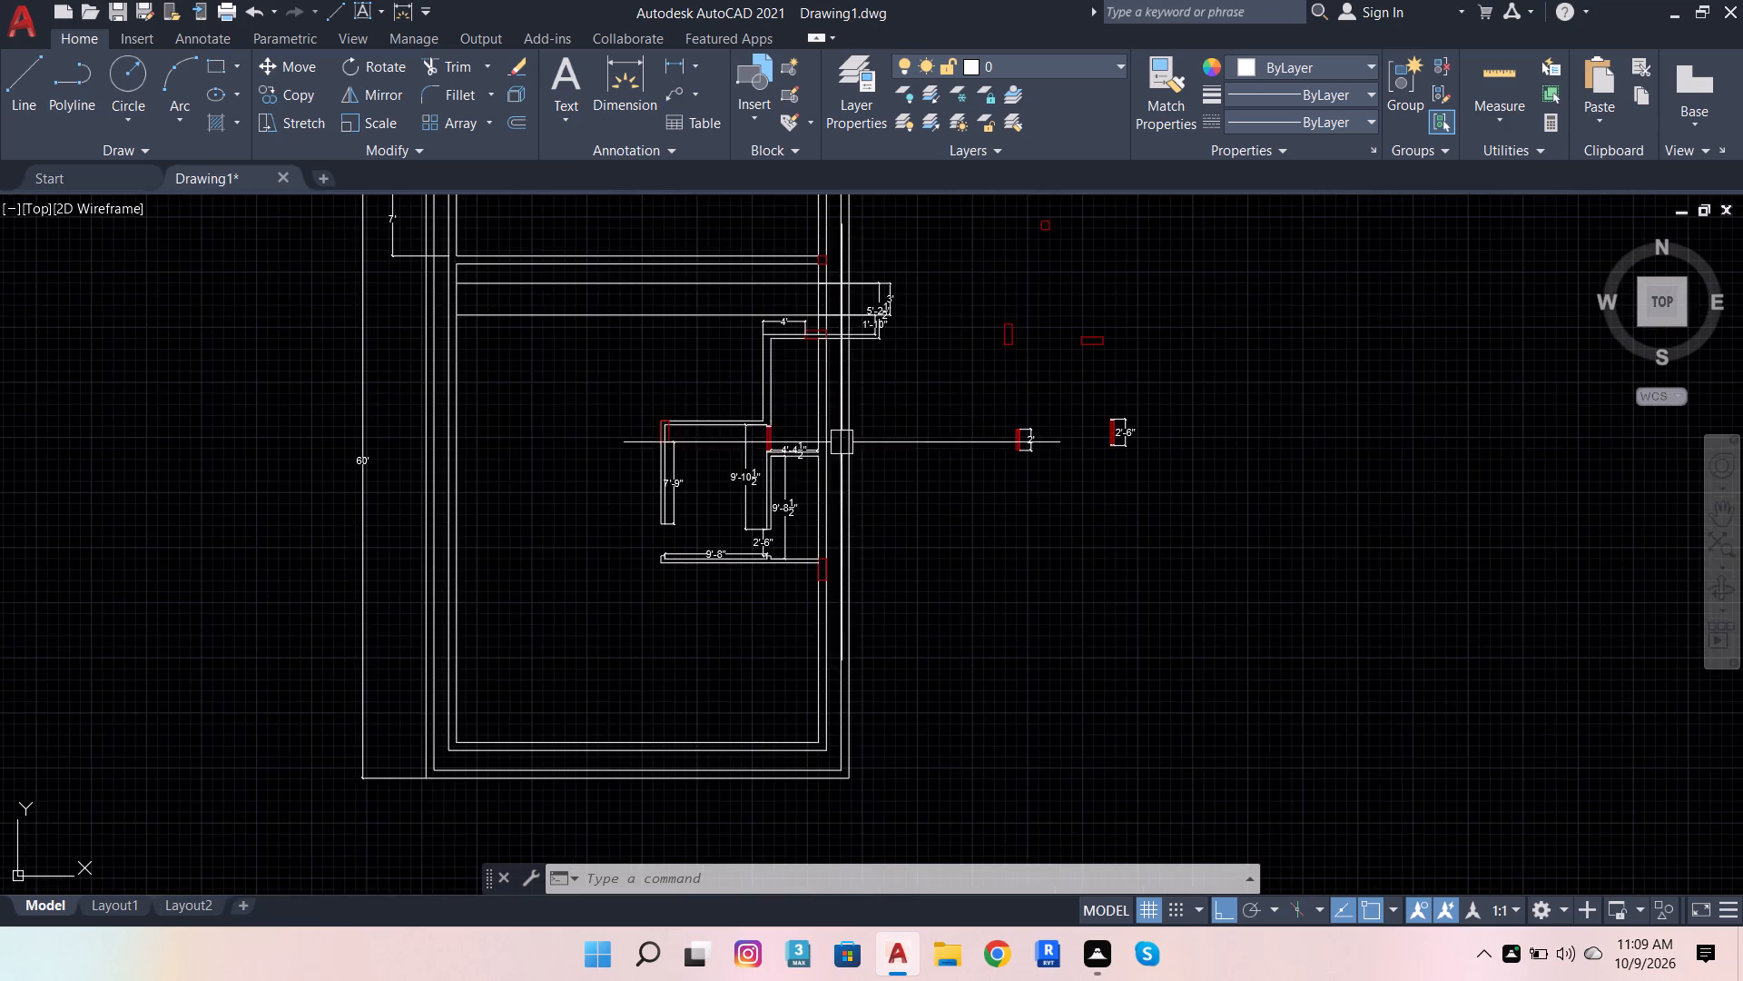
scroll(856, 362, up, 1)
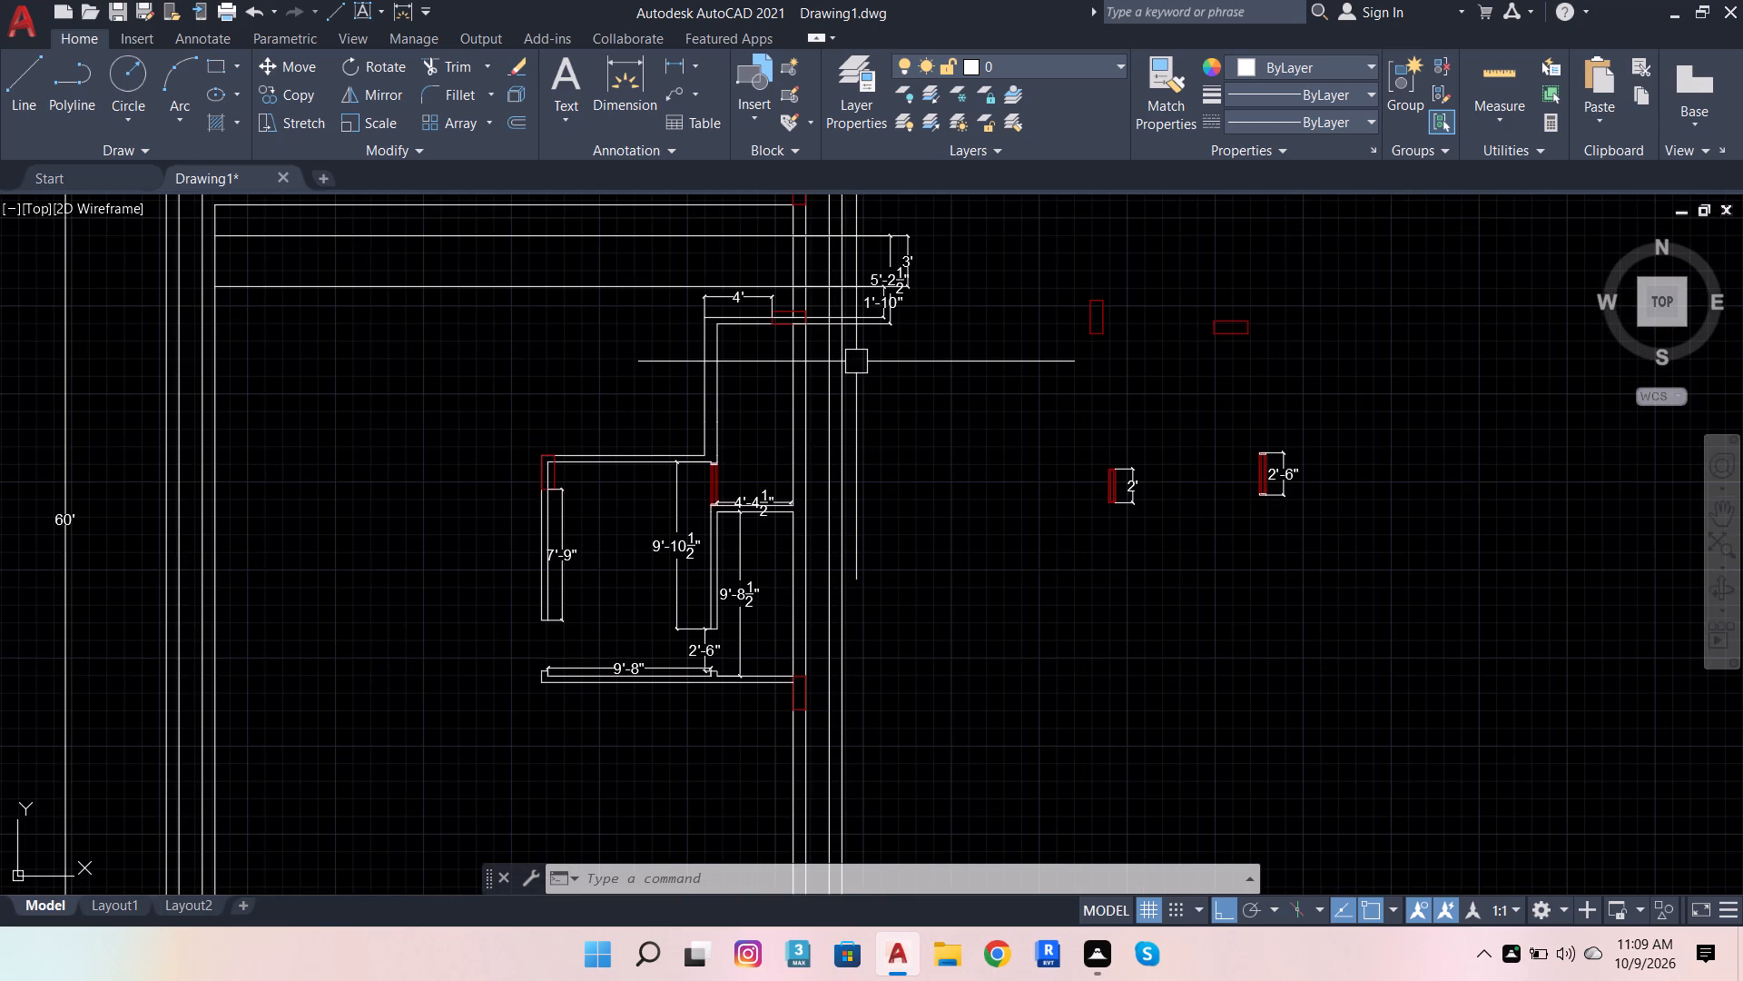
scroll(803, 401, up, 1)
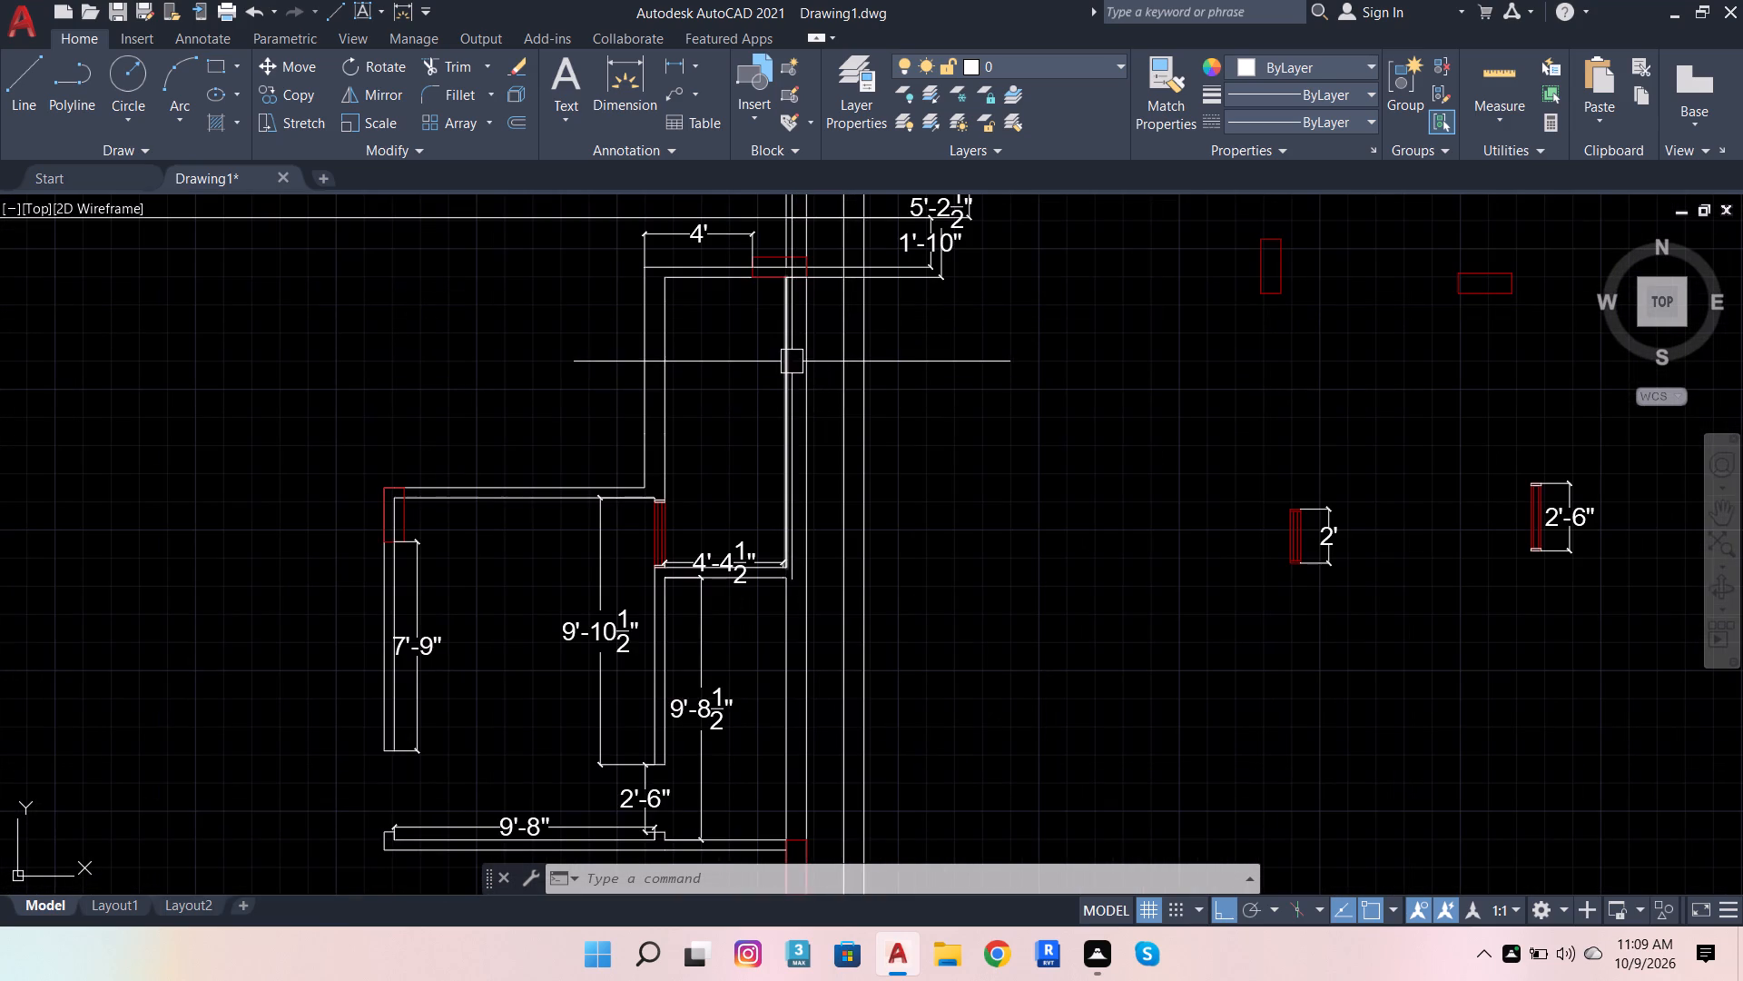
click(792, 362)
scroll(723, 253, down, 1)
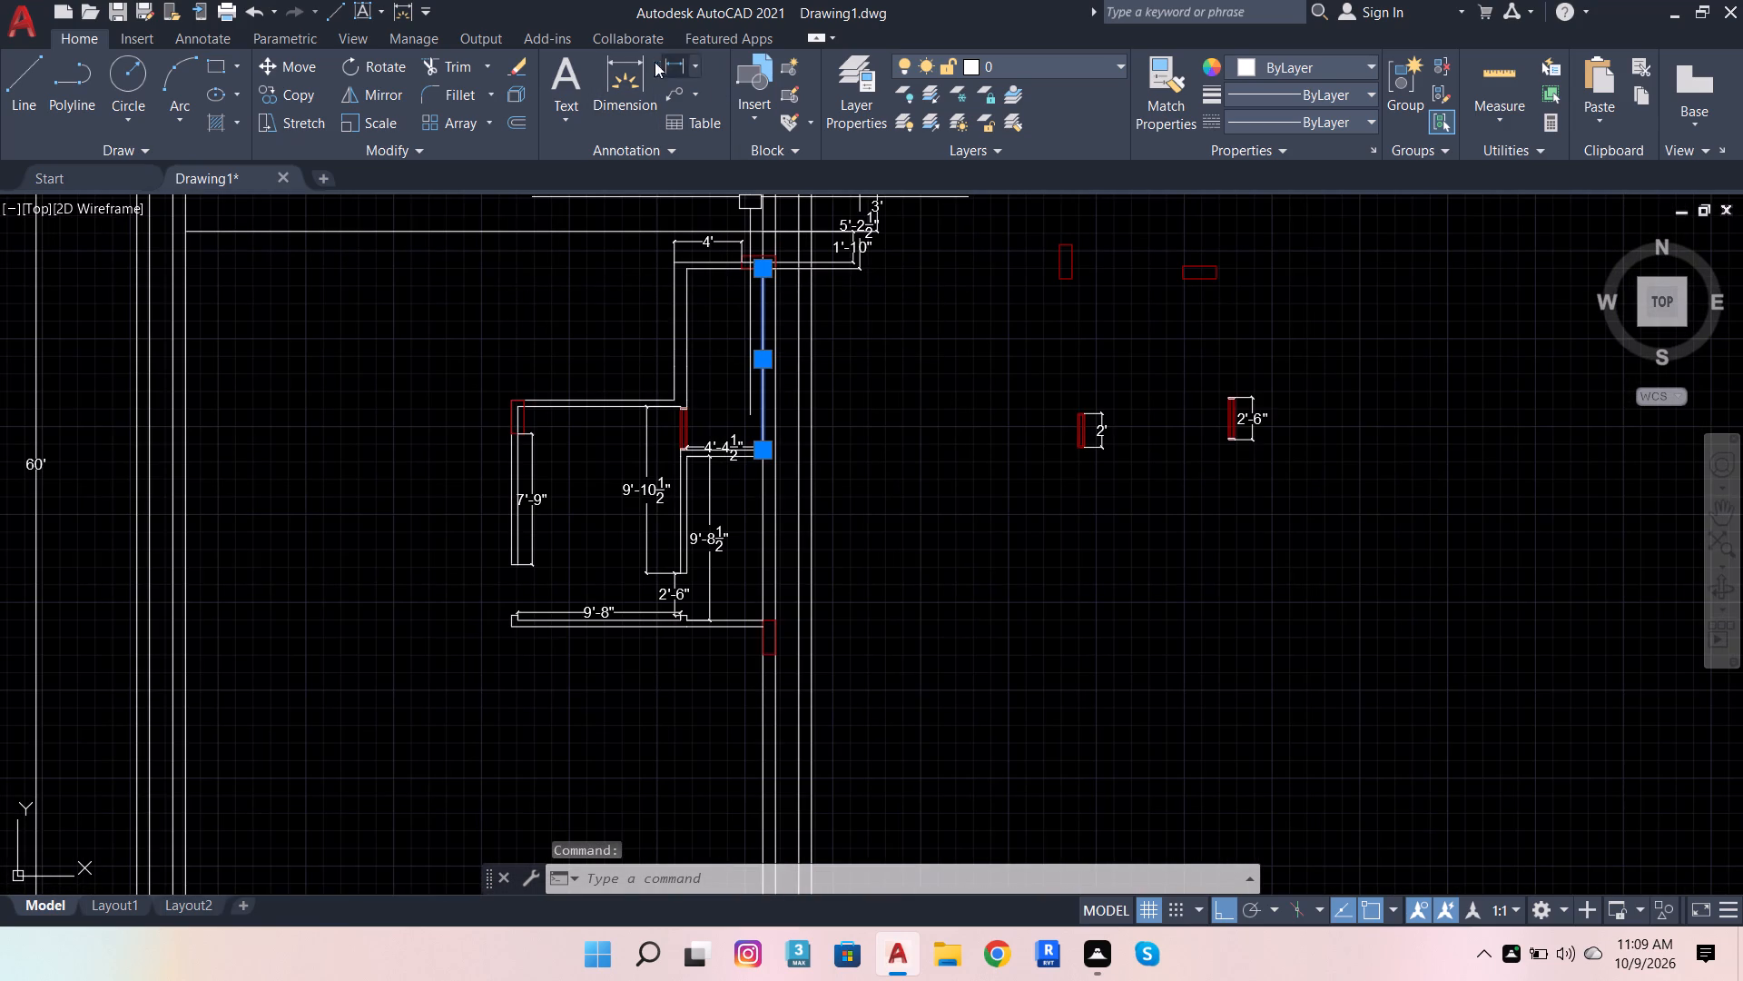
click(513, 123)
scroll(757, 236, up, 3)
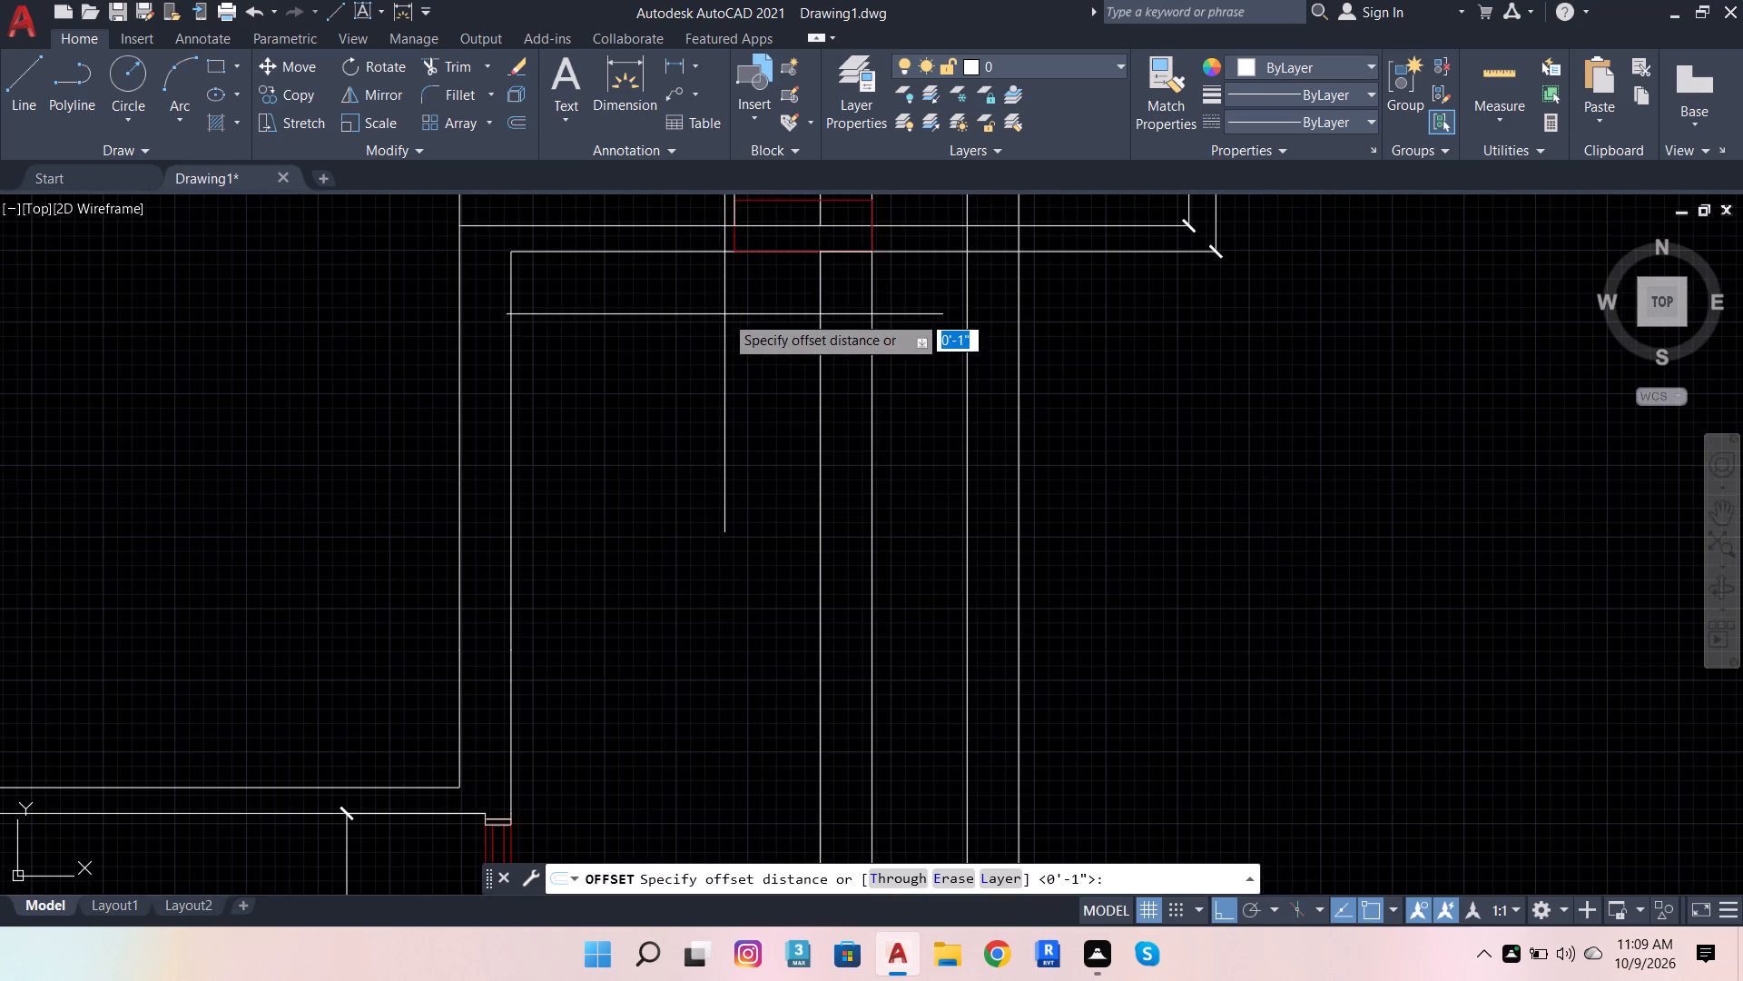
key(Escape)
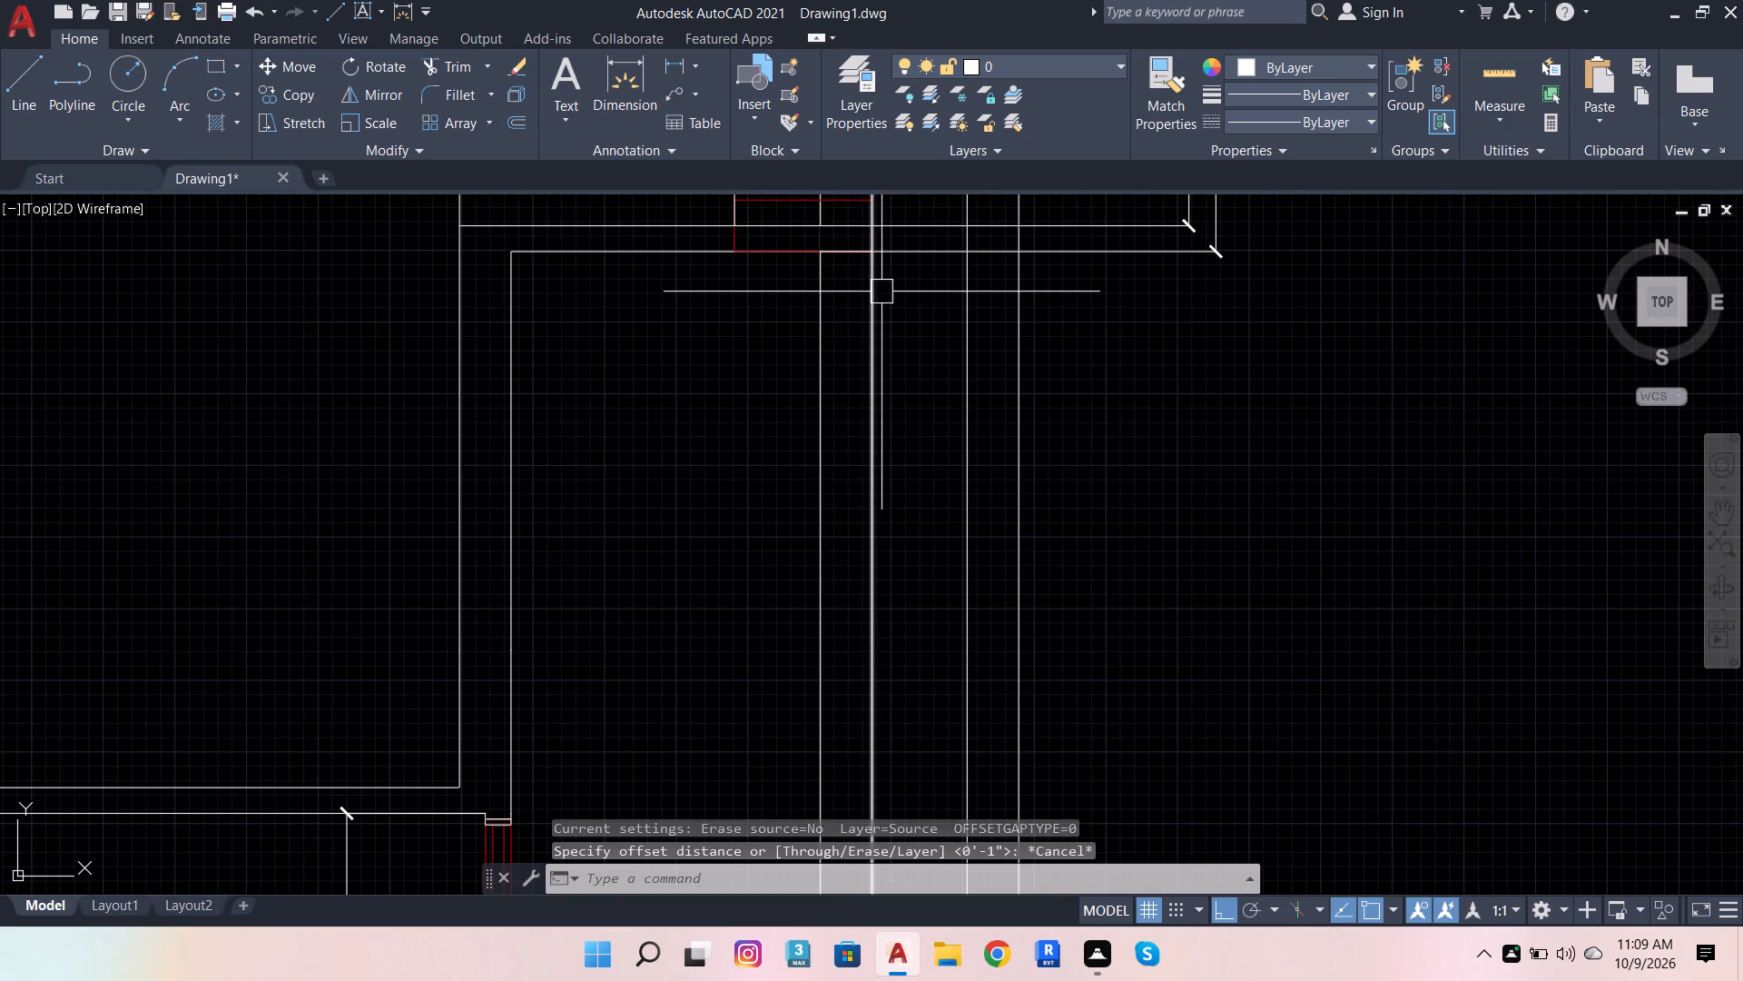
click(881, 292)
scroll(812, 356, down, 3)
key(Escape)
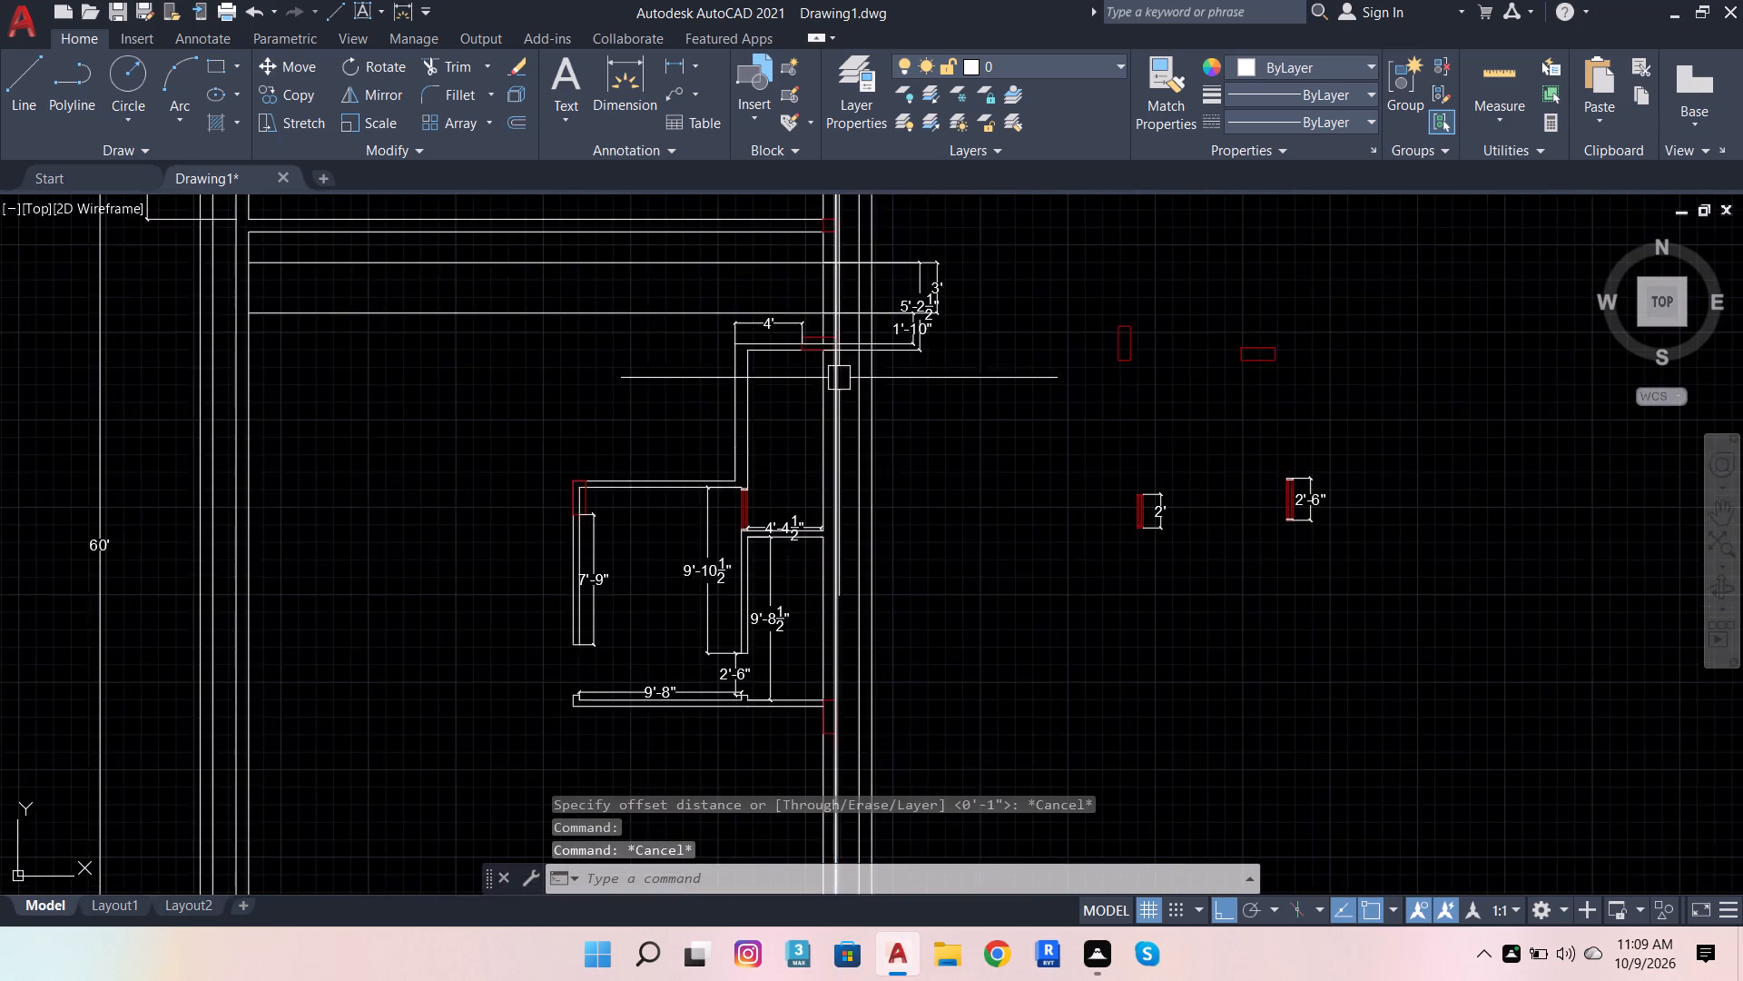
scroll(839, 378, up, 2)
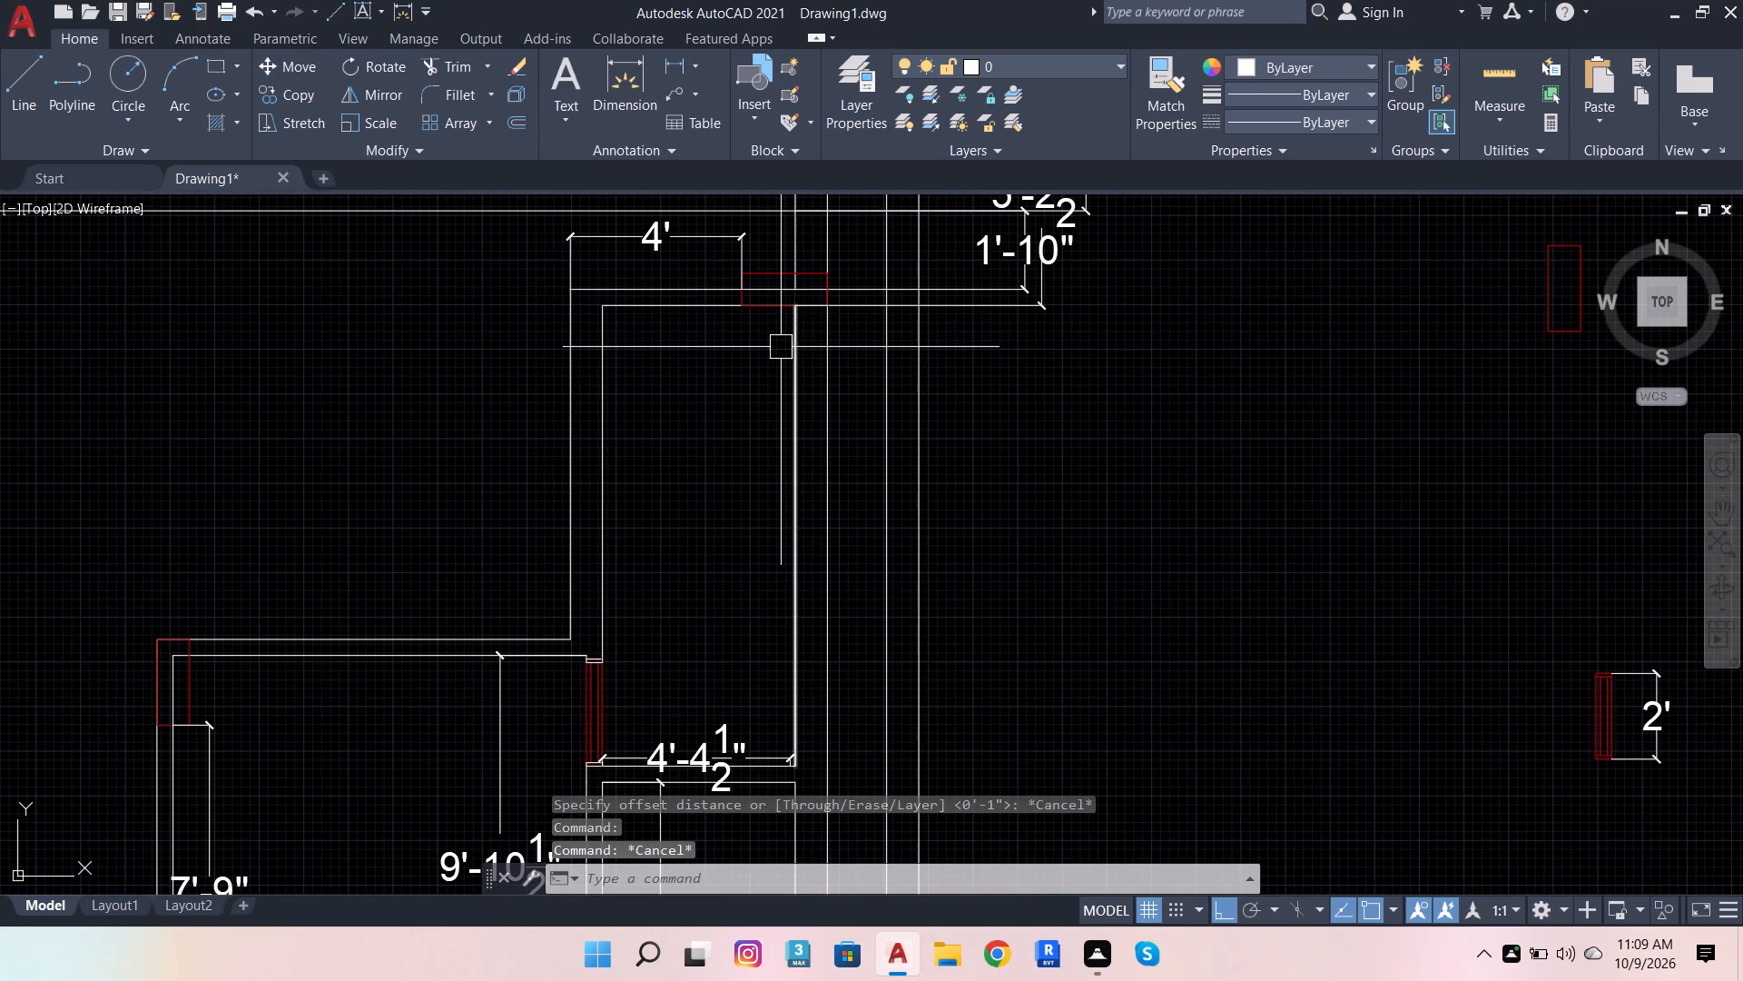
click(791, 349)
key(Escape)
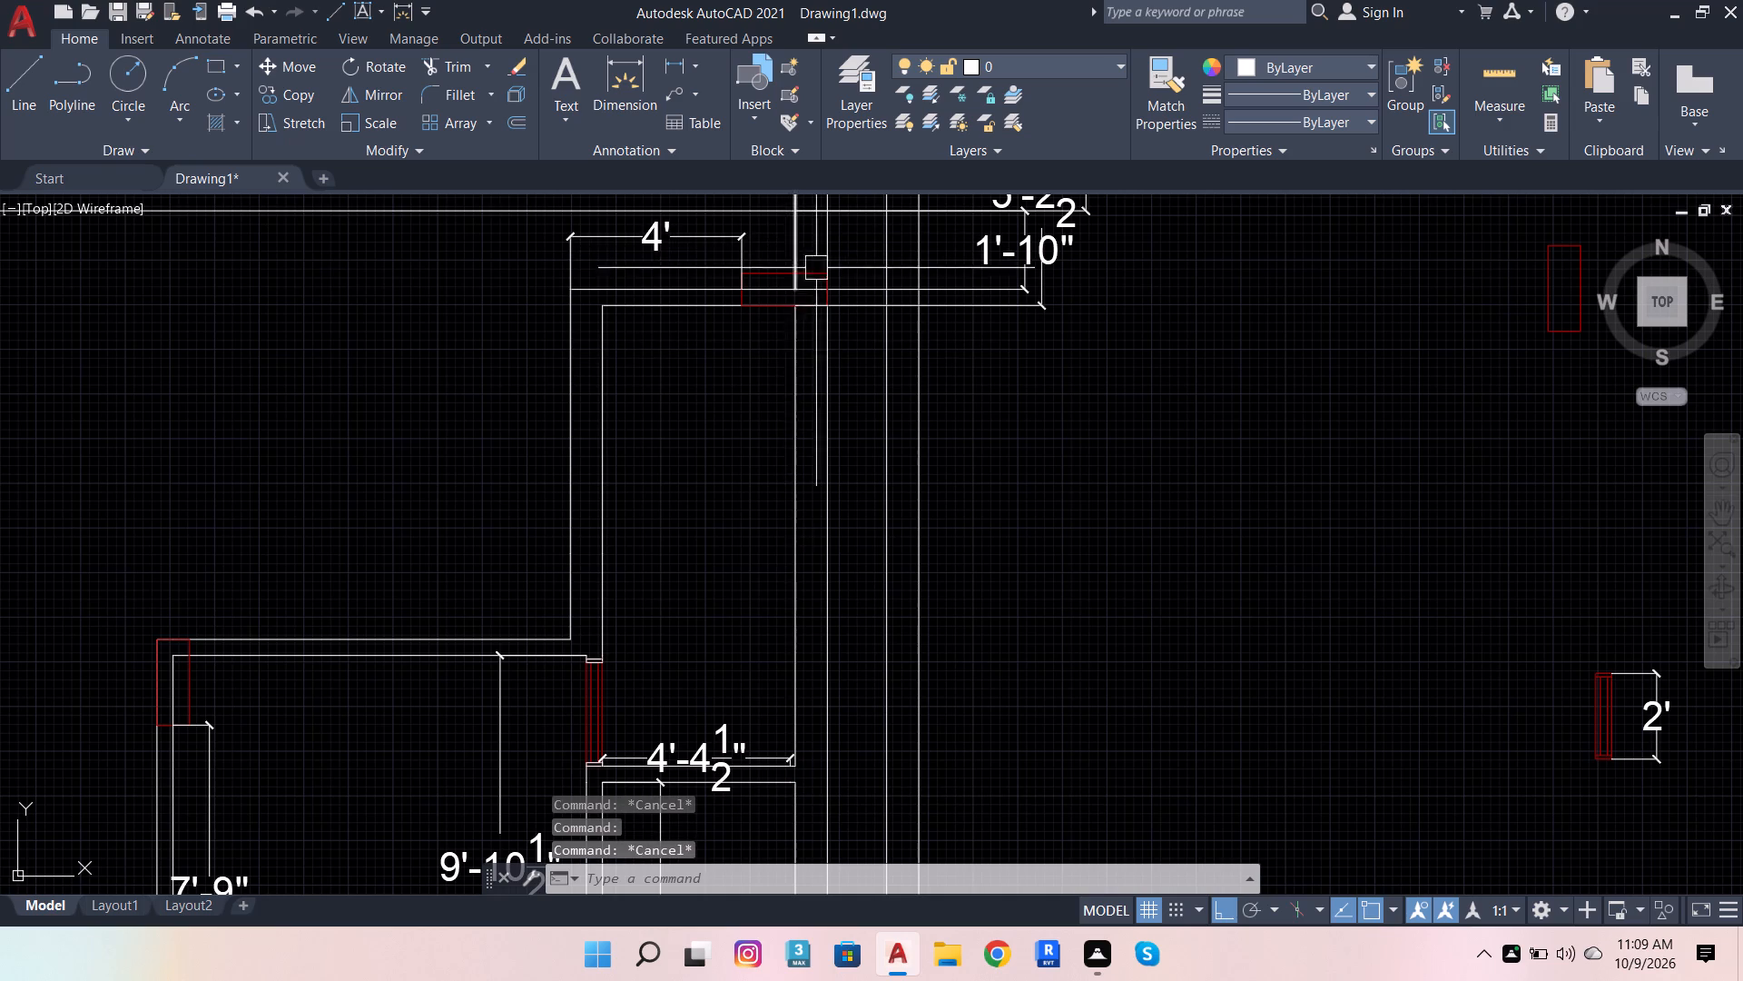
Start a line at the lower outer corner of the red column beside the 4' dimension and run it 4.5" horizontally into the wall.
scroll(832, 315, up, 3)
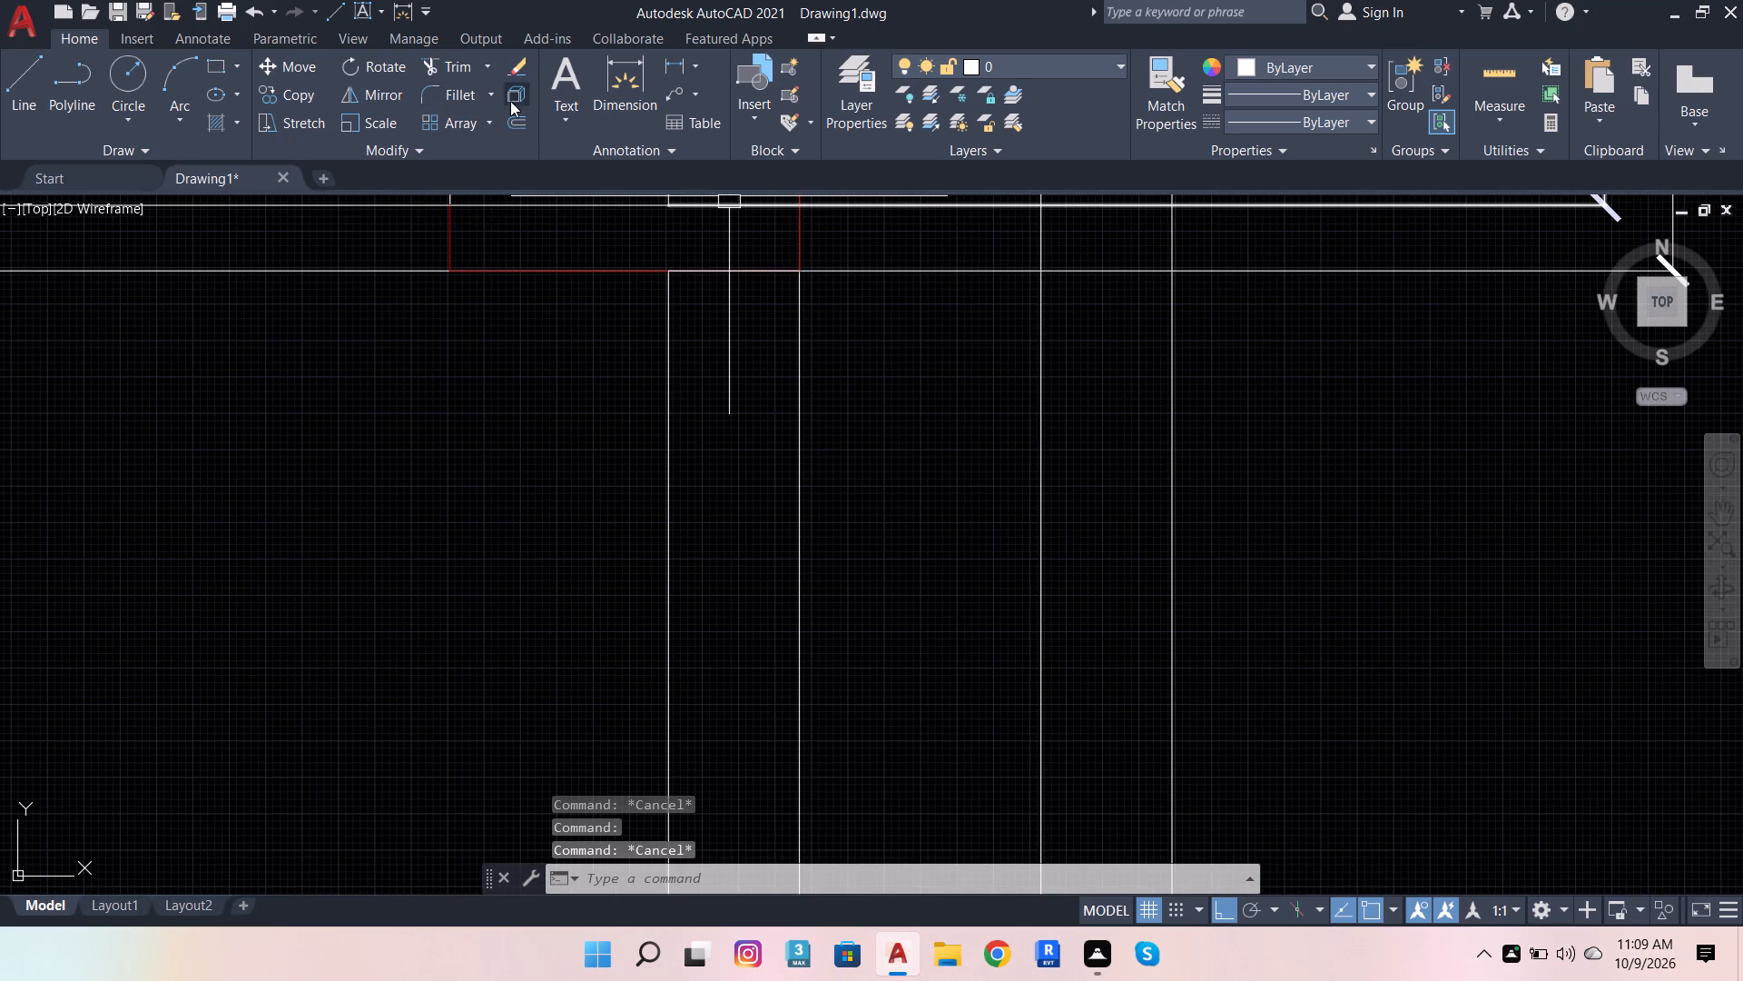
click(36, 68)
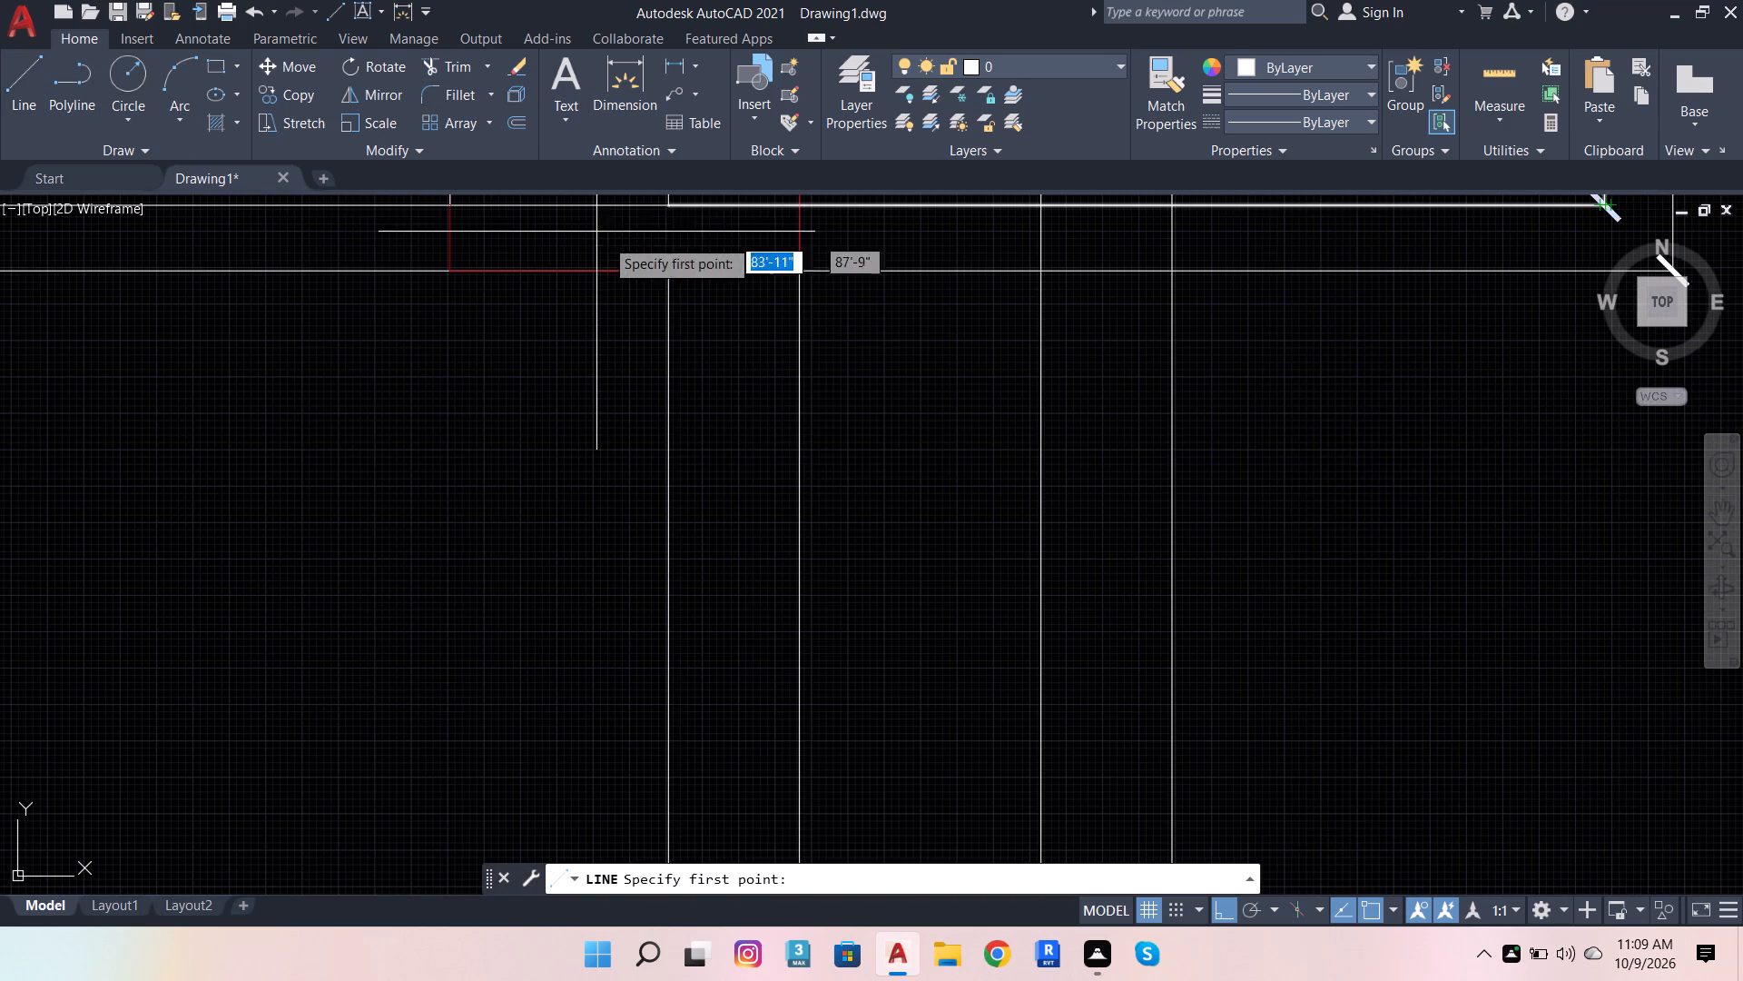
click(802, 272)
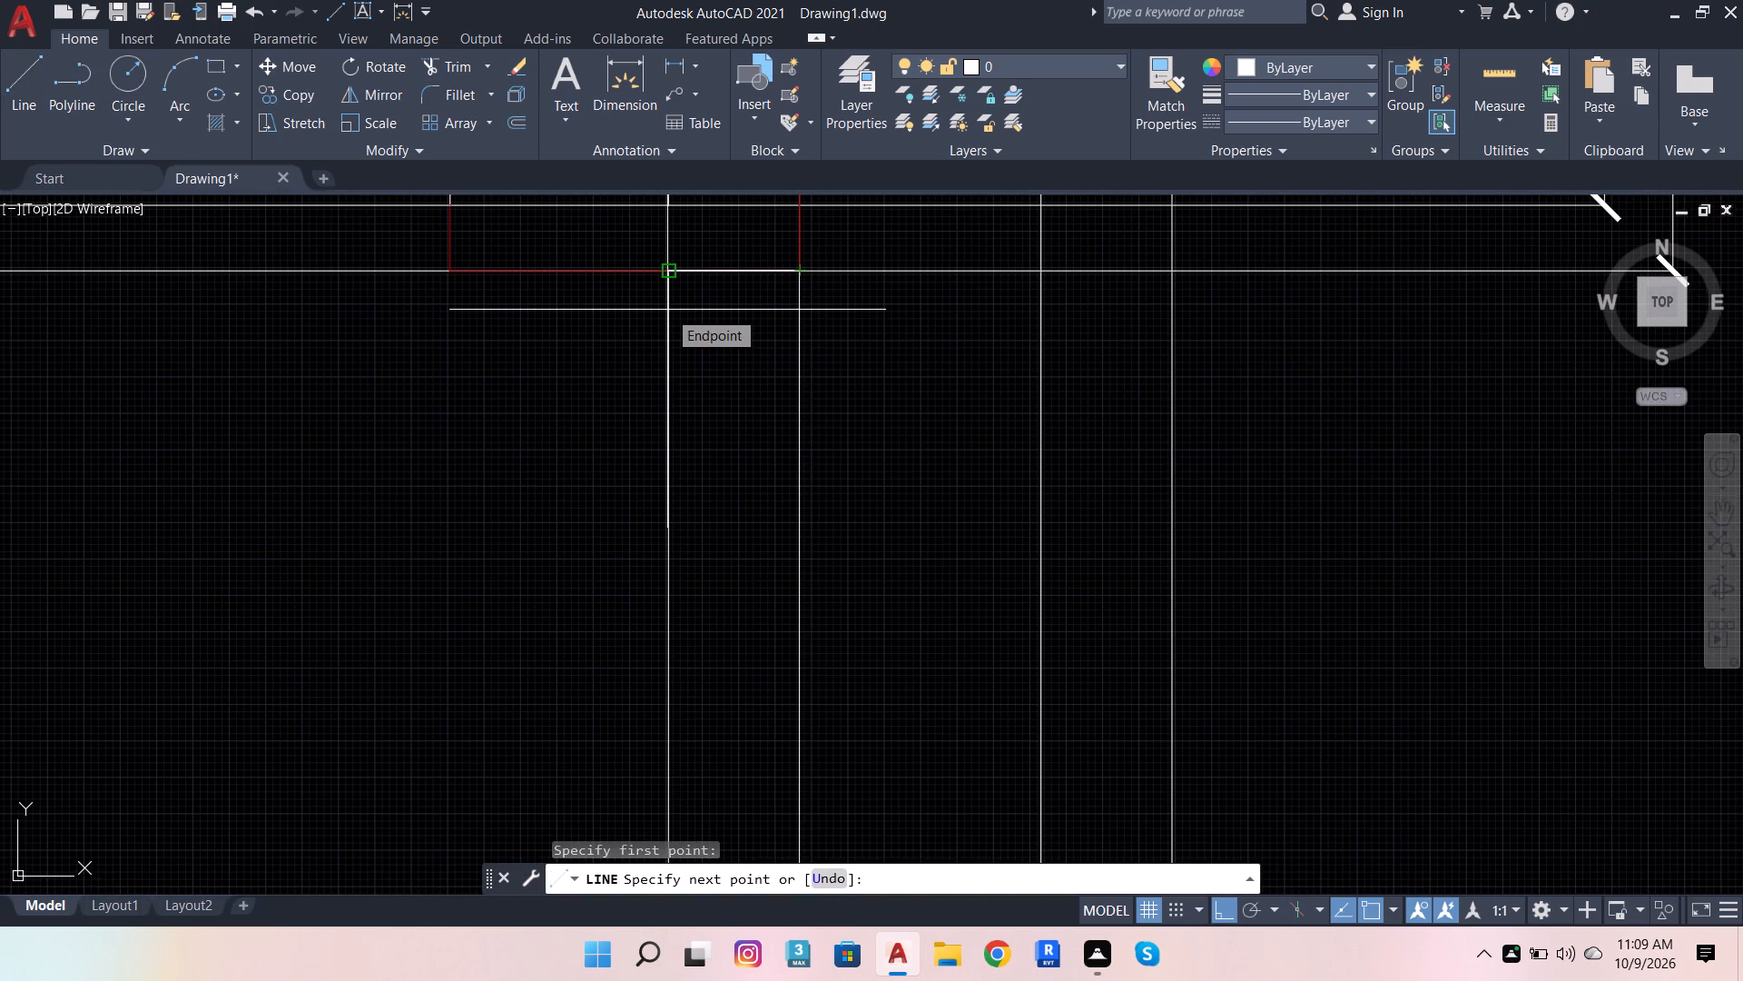
text(4.5)
key(Return)
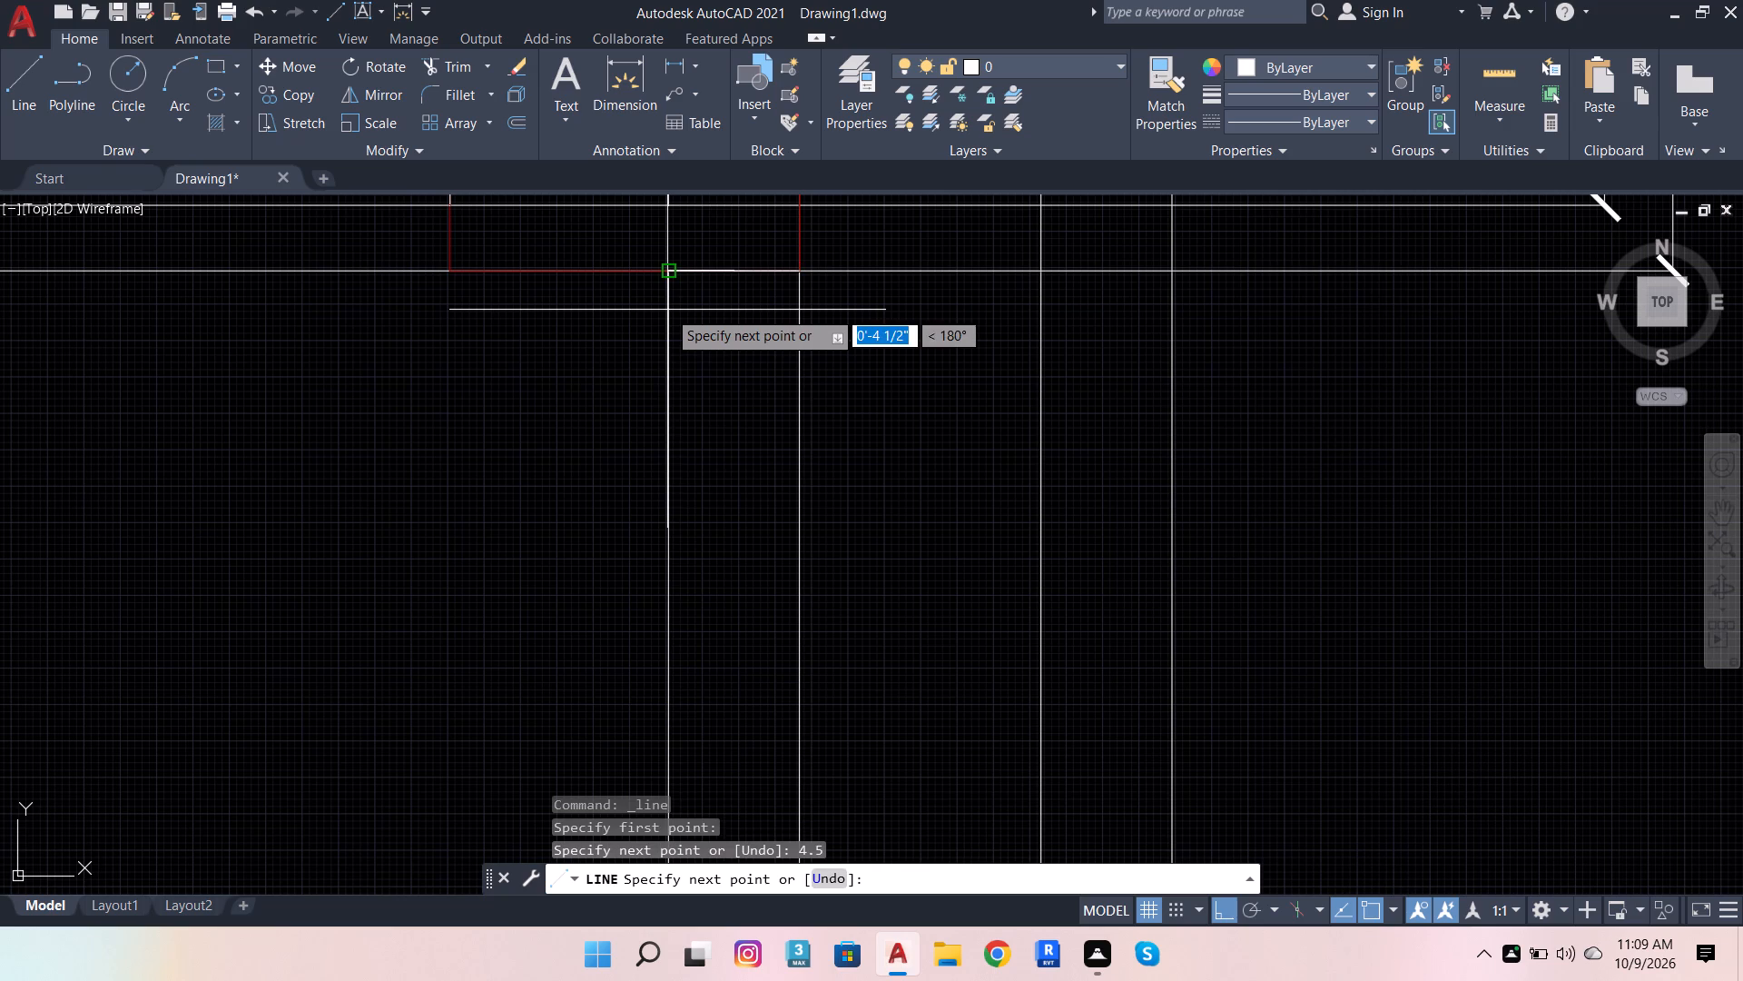
Continue the line about 25'-5" straight down inside the east wall, past the lower red column, and finish it.
scroll(763, 397, down, 5)
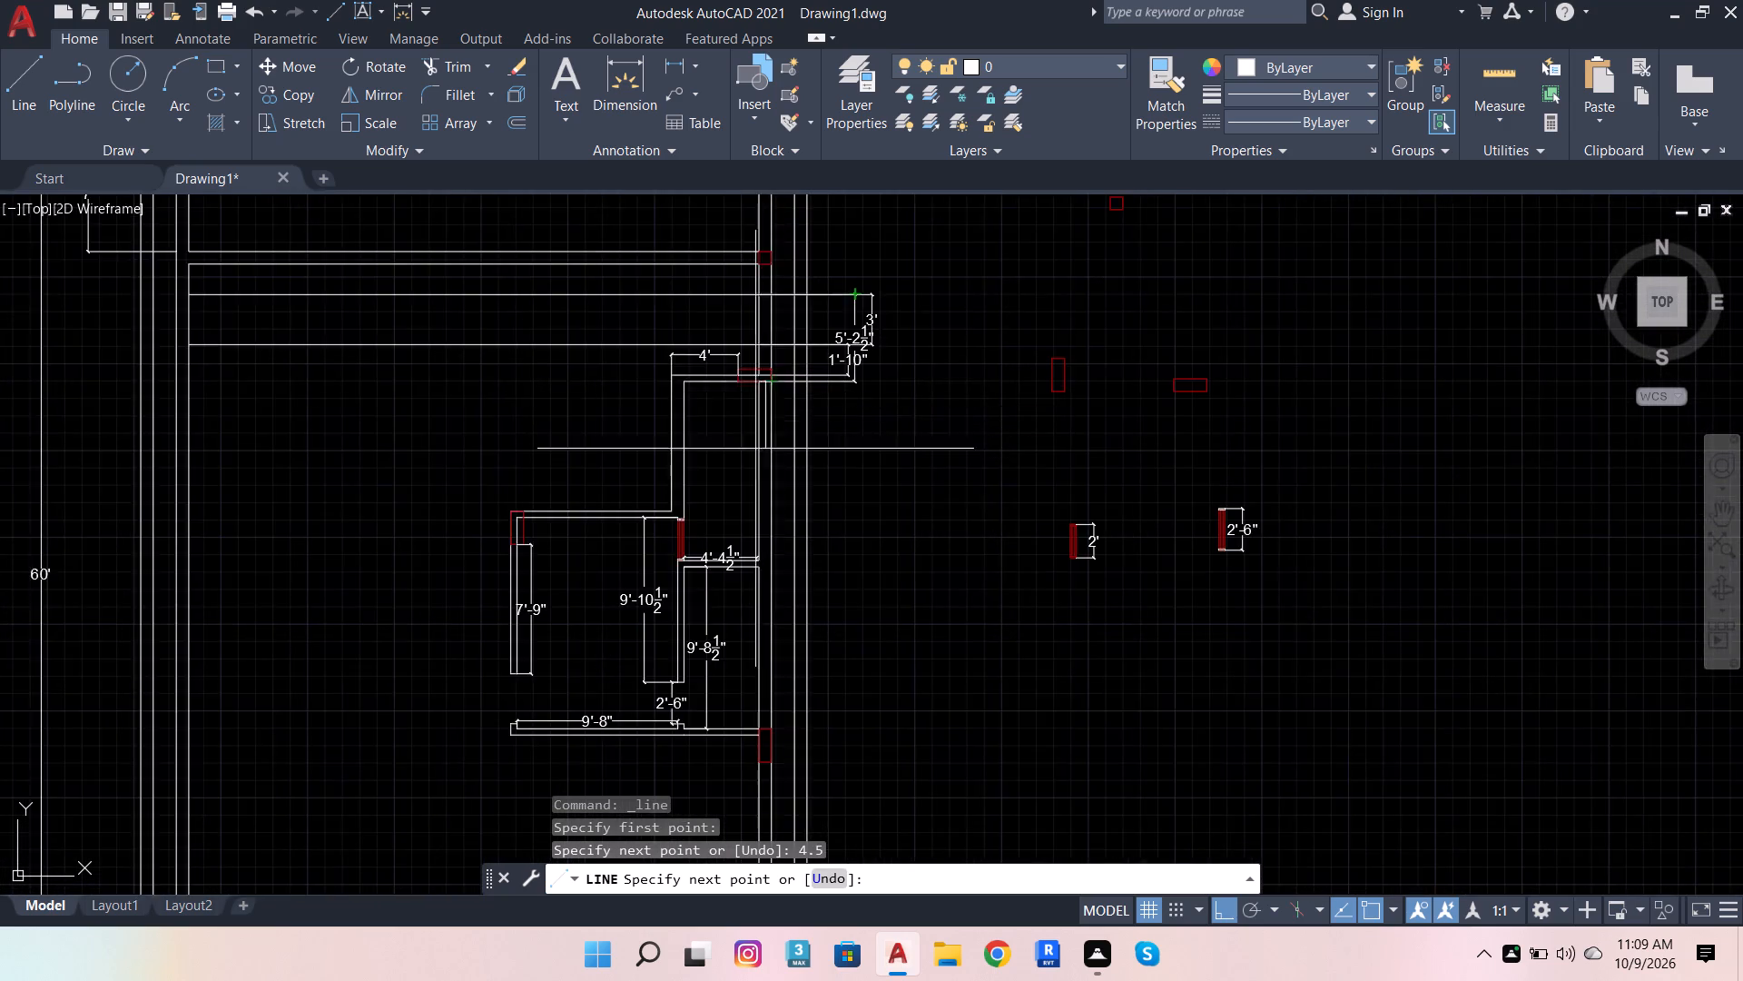
scroll(737, 515, up, 3)
scroll(858, 516, down, 2)
scroll(859, 590, down, 2)
scroll(852, 692, up, 1)
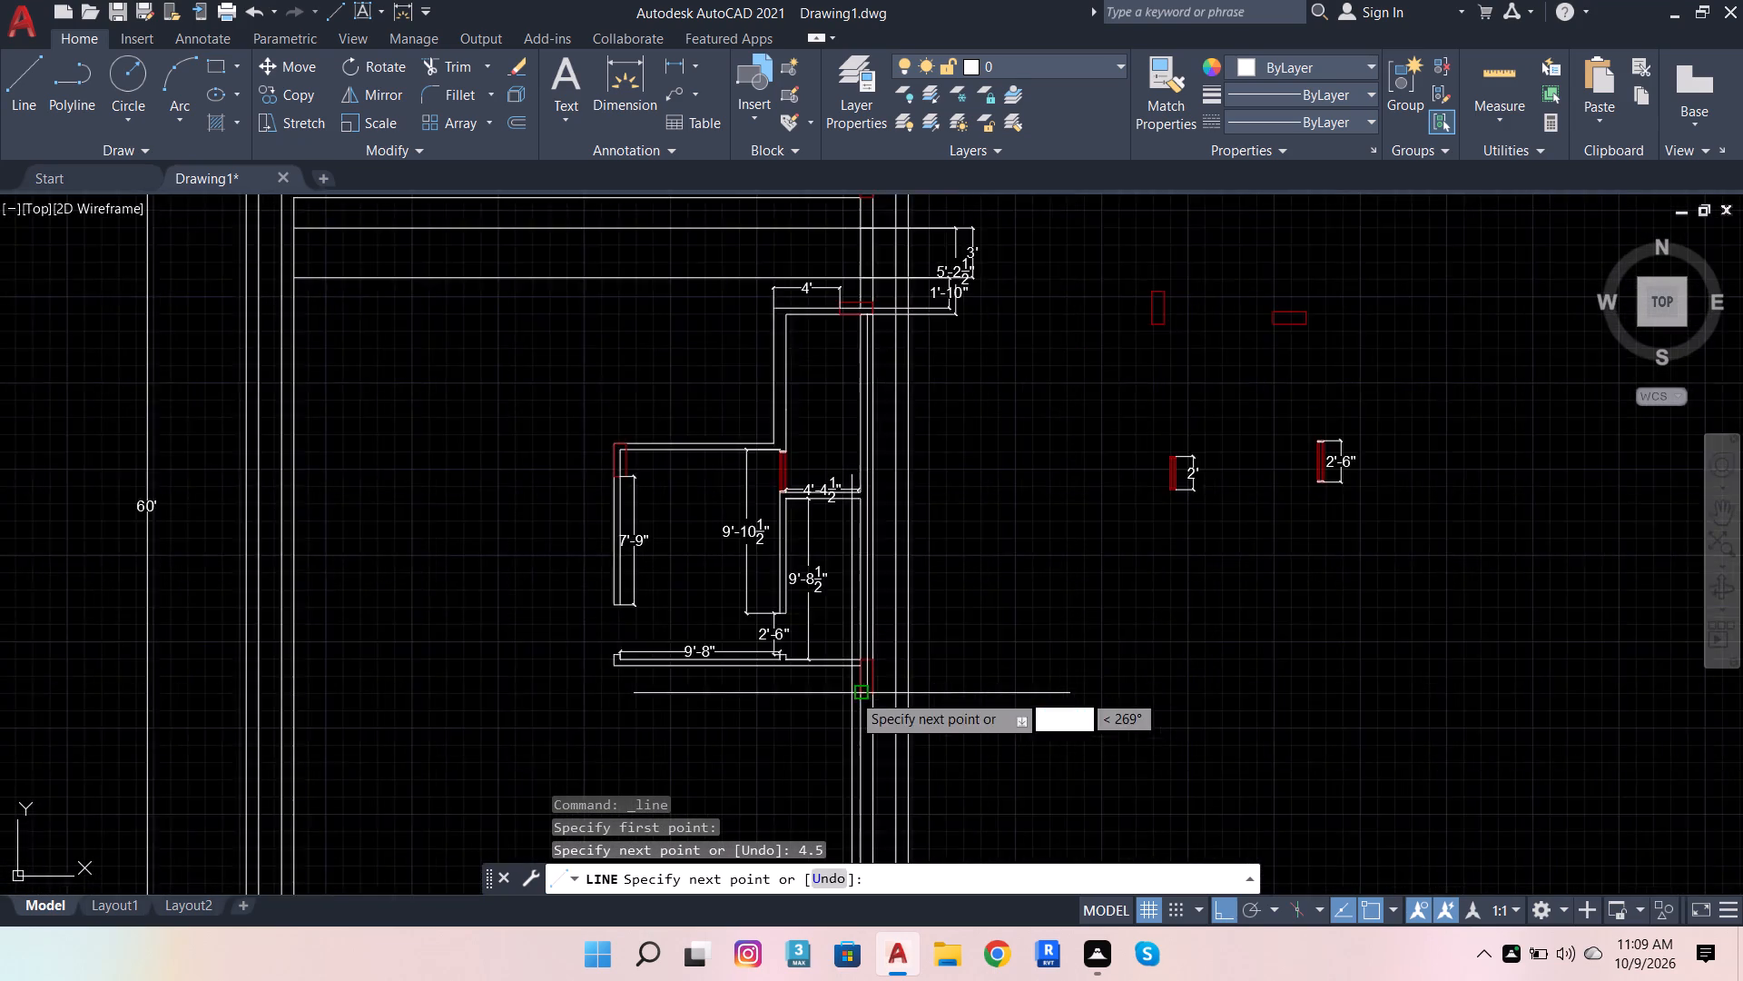
scroll(852, 693, up, 1)
scroll(884, 769, up, 2)
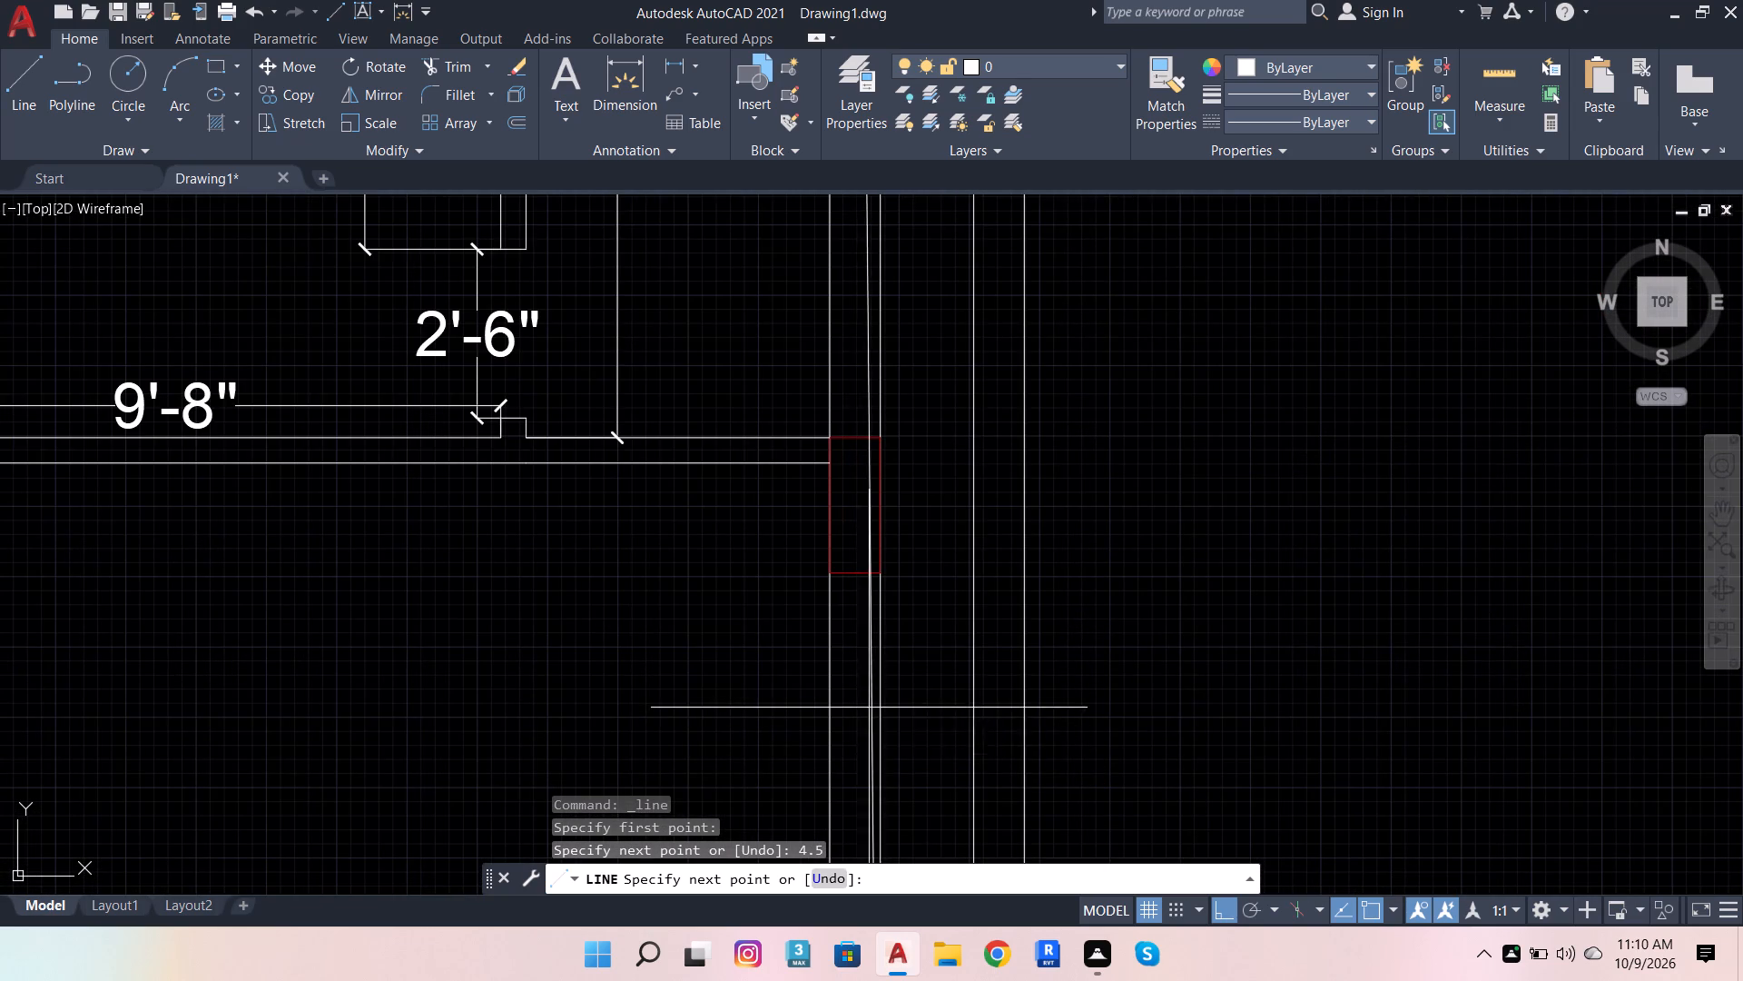
scroll(888, 713, down, 2)
scroll(868, 738, up, 2)
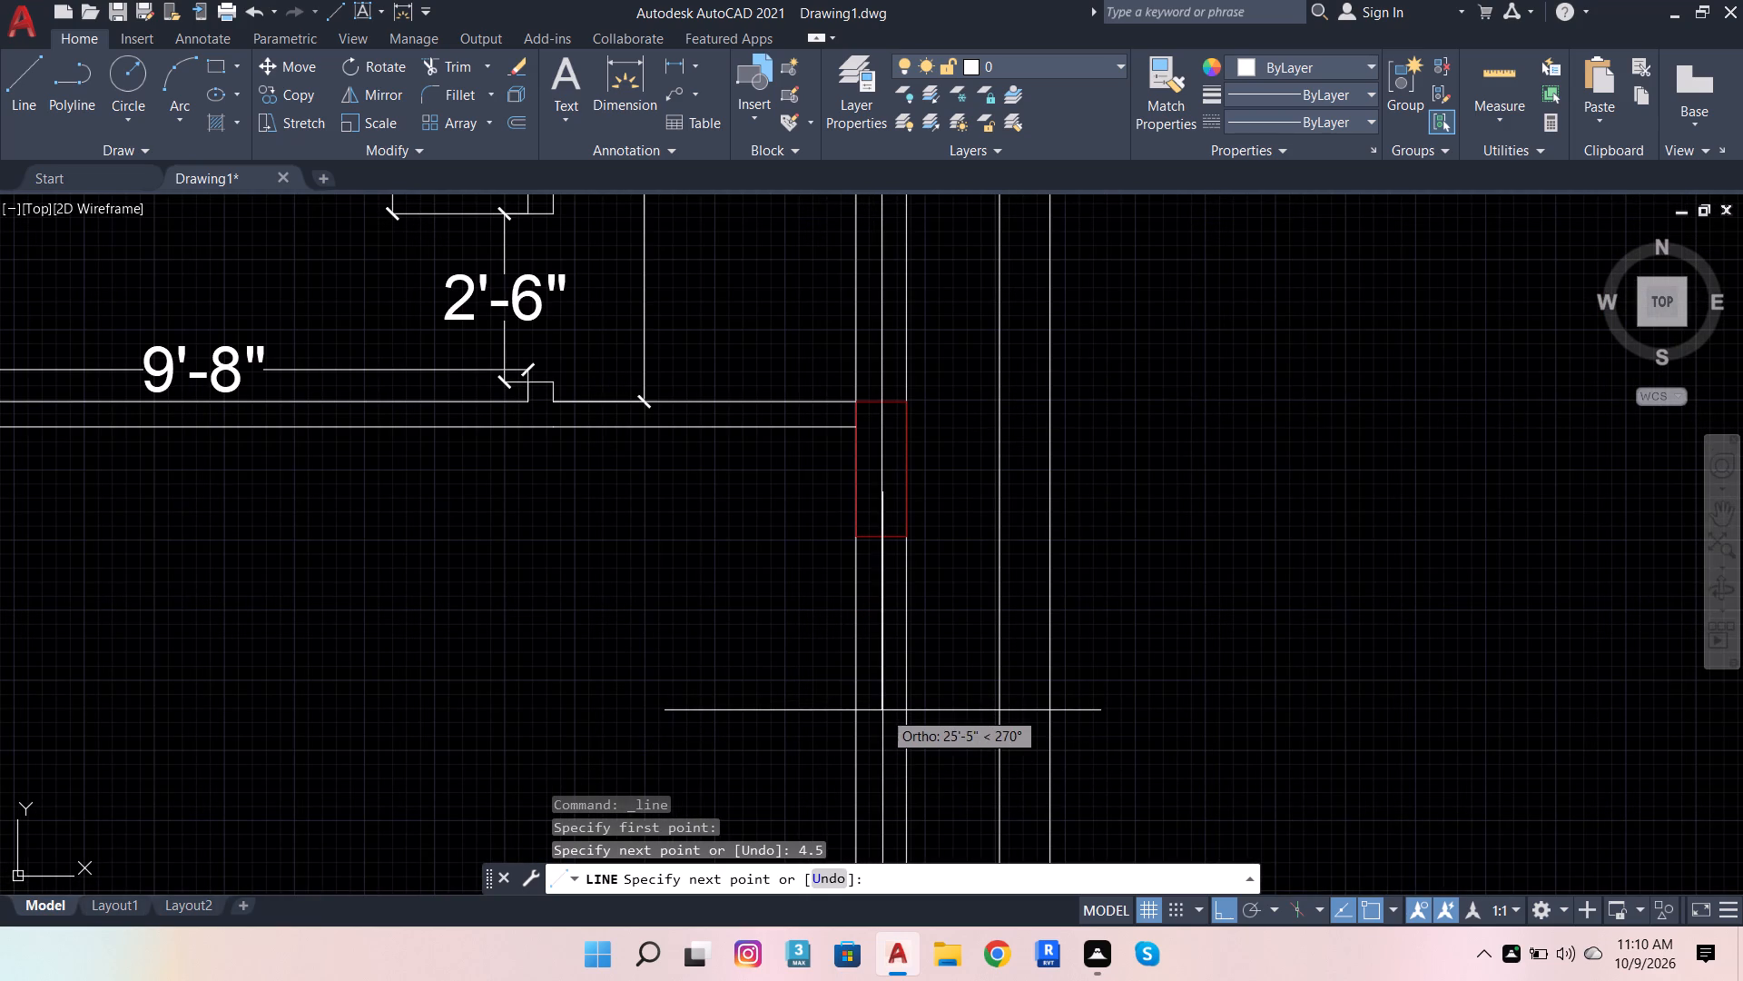
click(882, 710)
key(space)
Erase the two old inner-face lines of the east wall, above and below the partition at the 4'-4 1/2" dimension.
scroll(974, 714, down, 3)
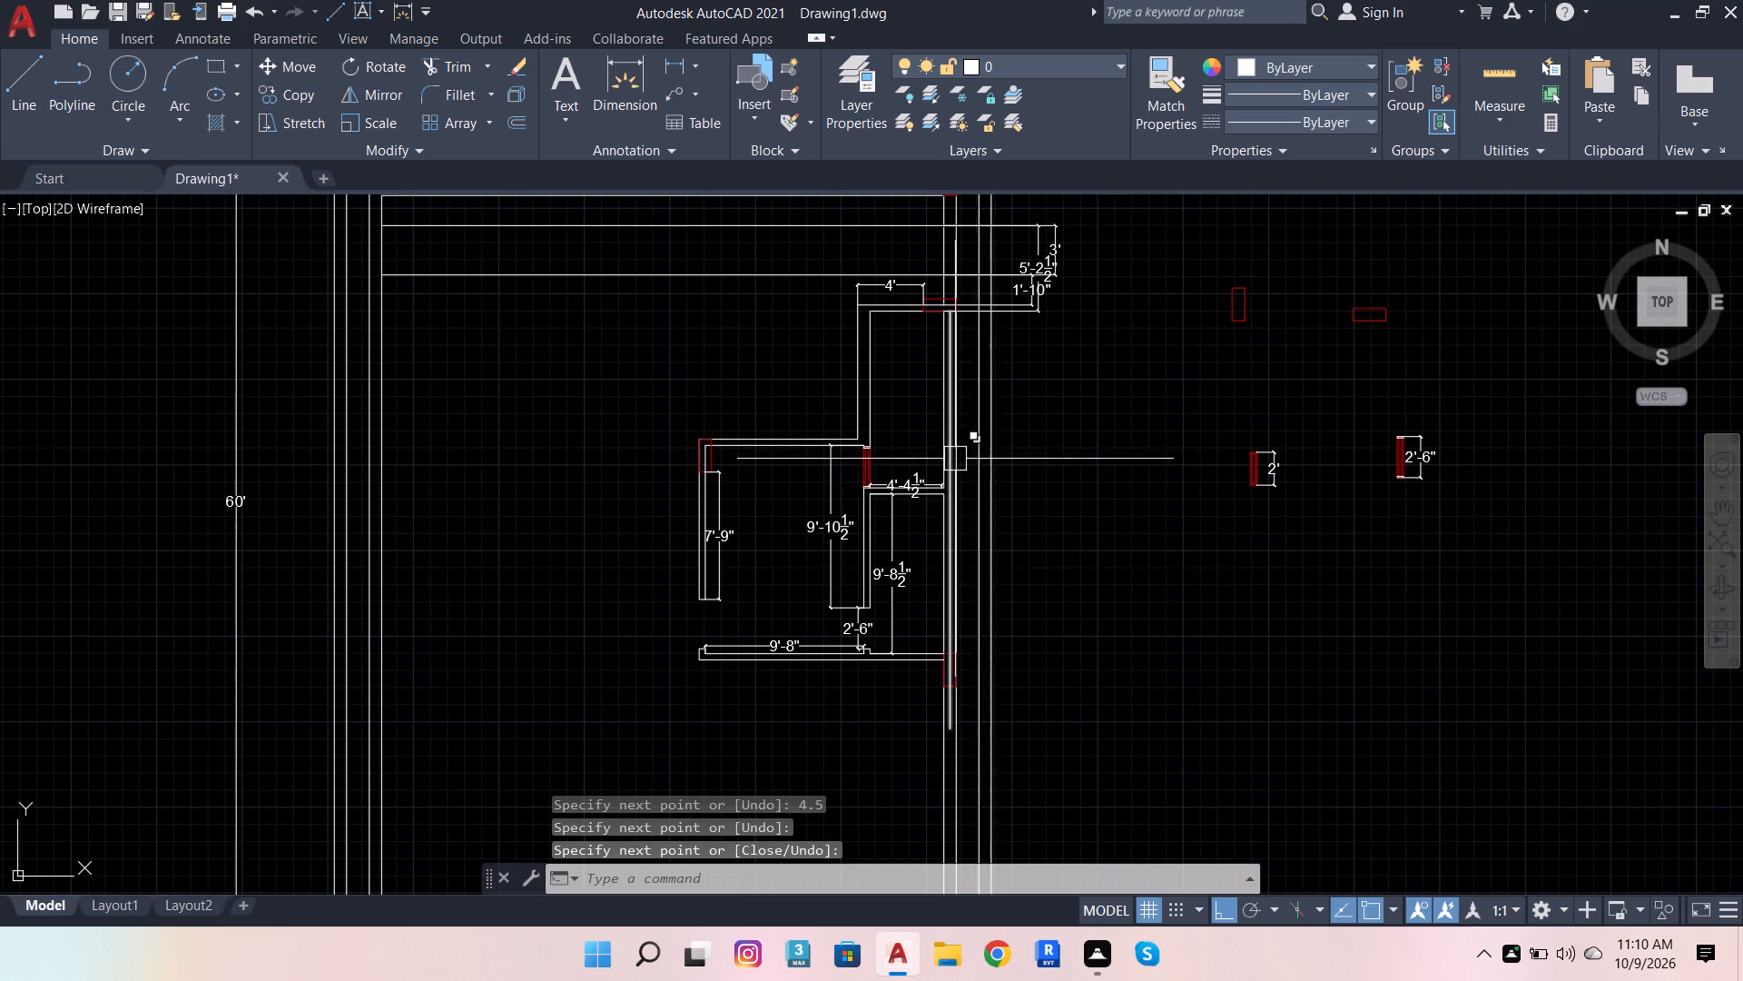
scroll(955, 459, up, 3)
click(912, 459)
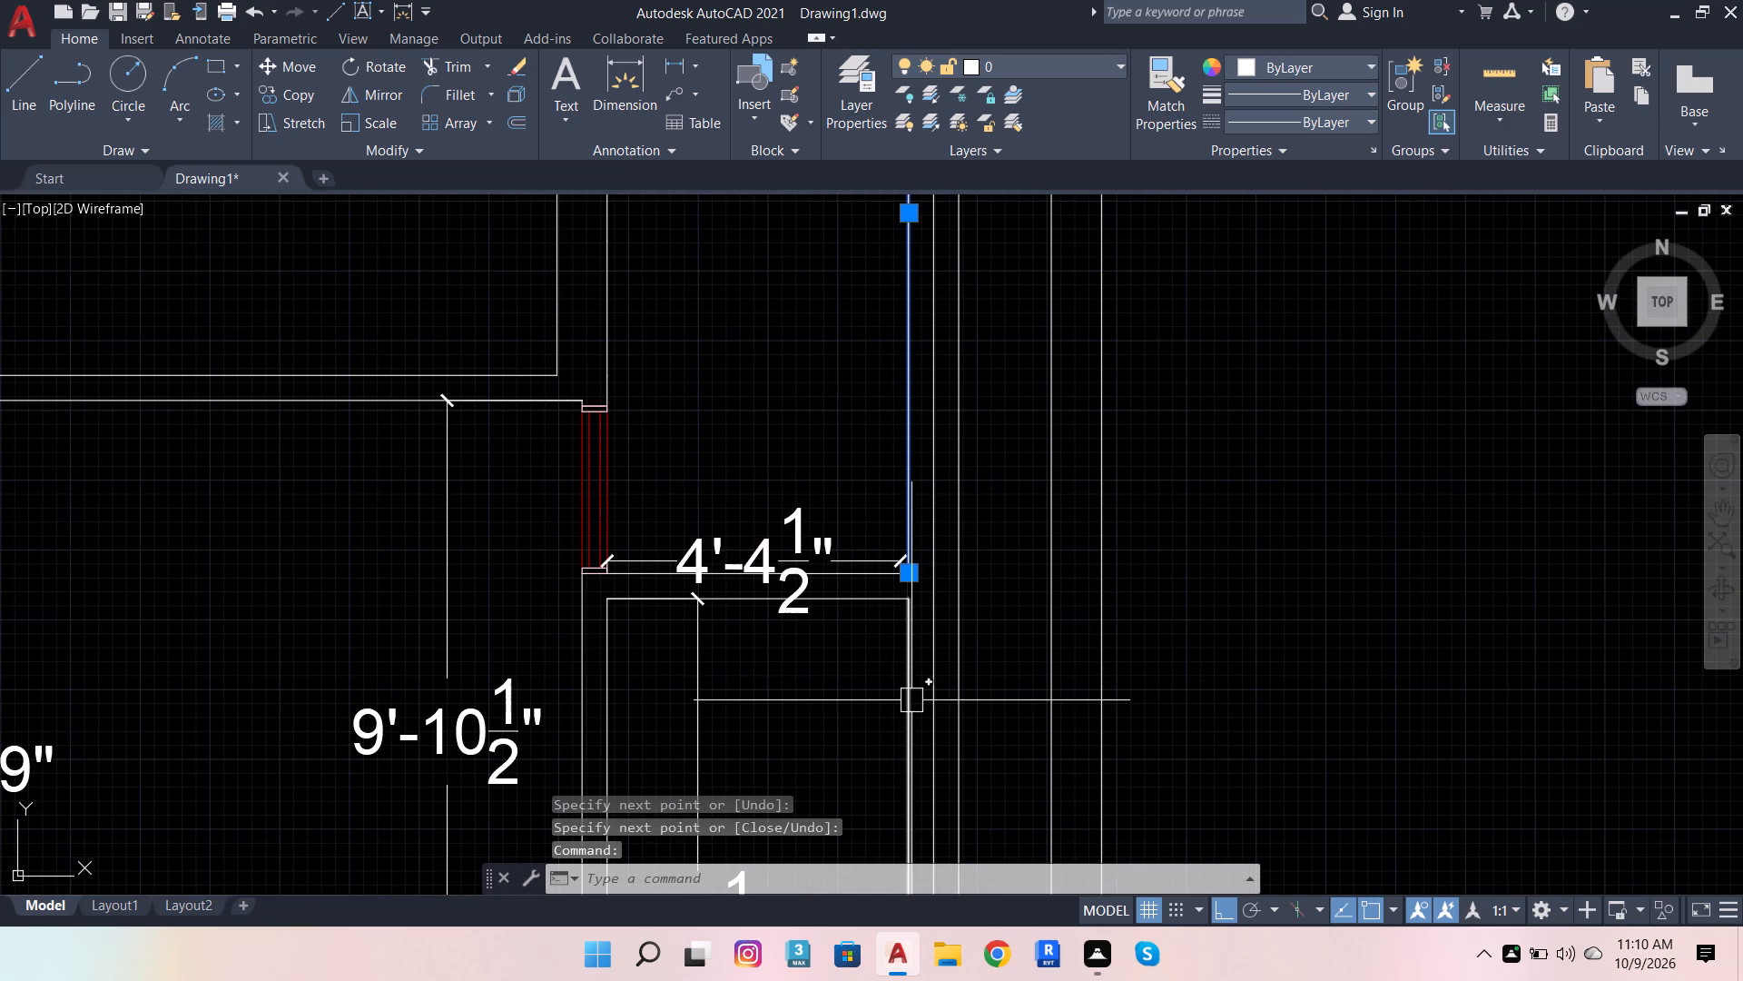
click(913, 701)
scroll(929, 619, up, 1)
scroll(929, 619, down, 3)
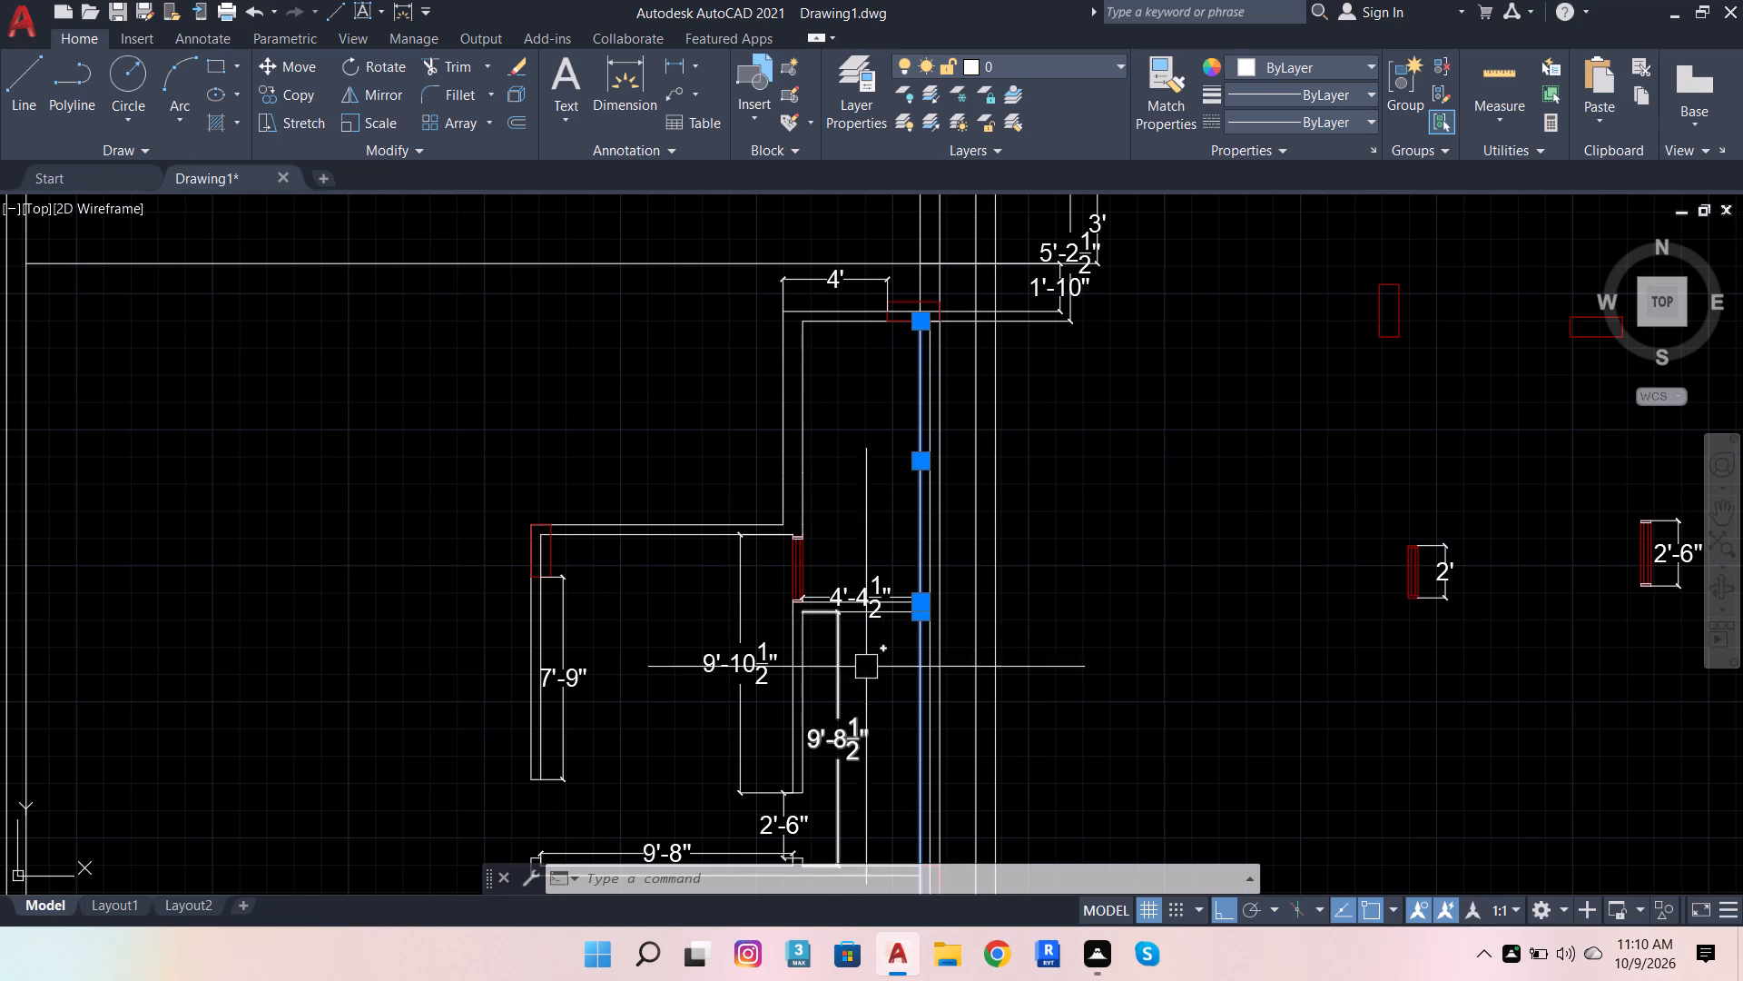
key(Delete)
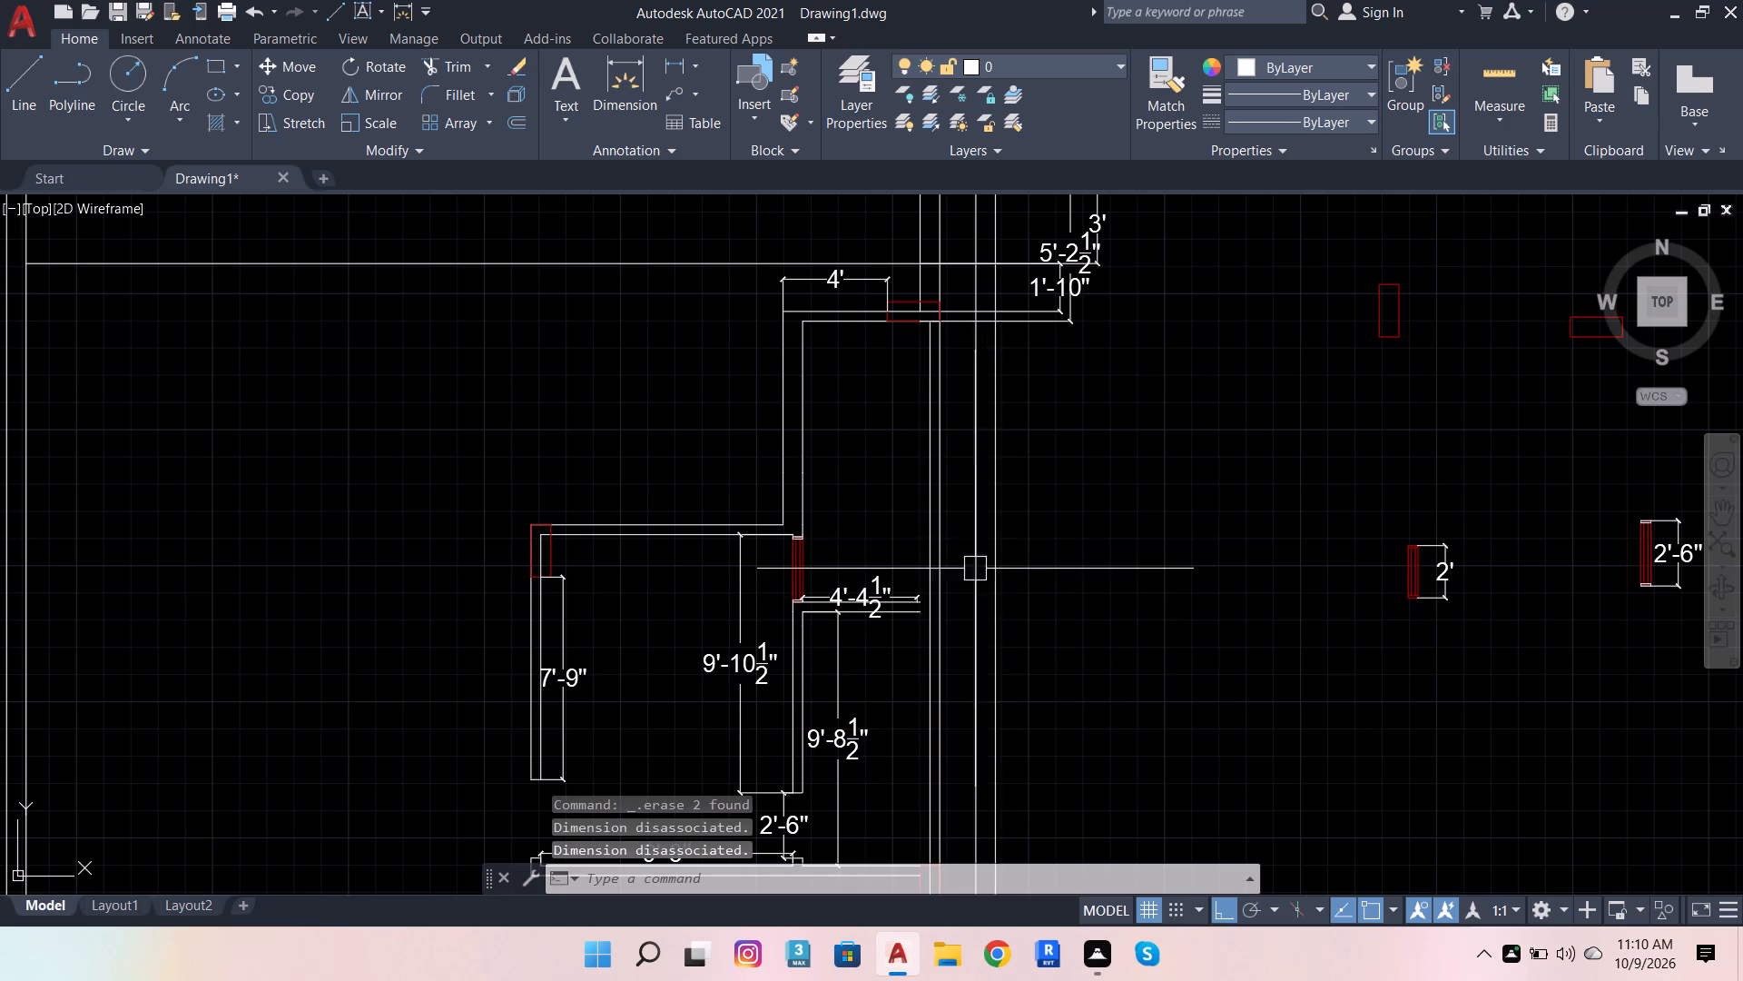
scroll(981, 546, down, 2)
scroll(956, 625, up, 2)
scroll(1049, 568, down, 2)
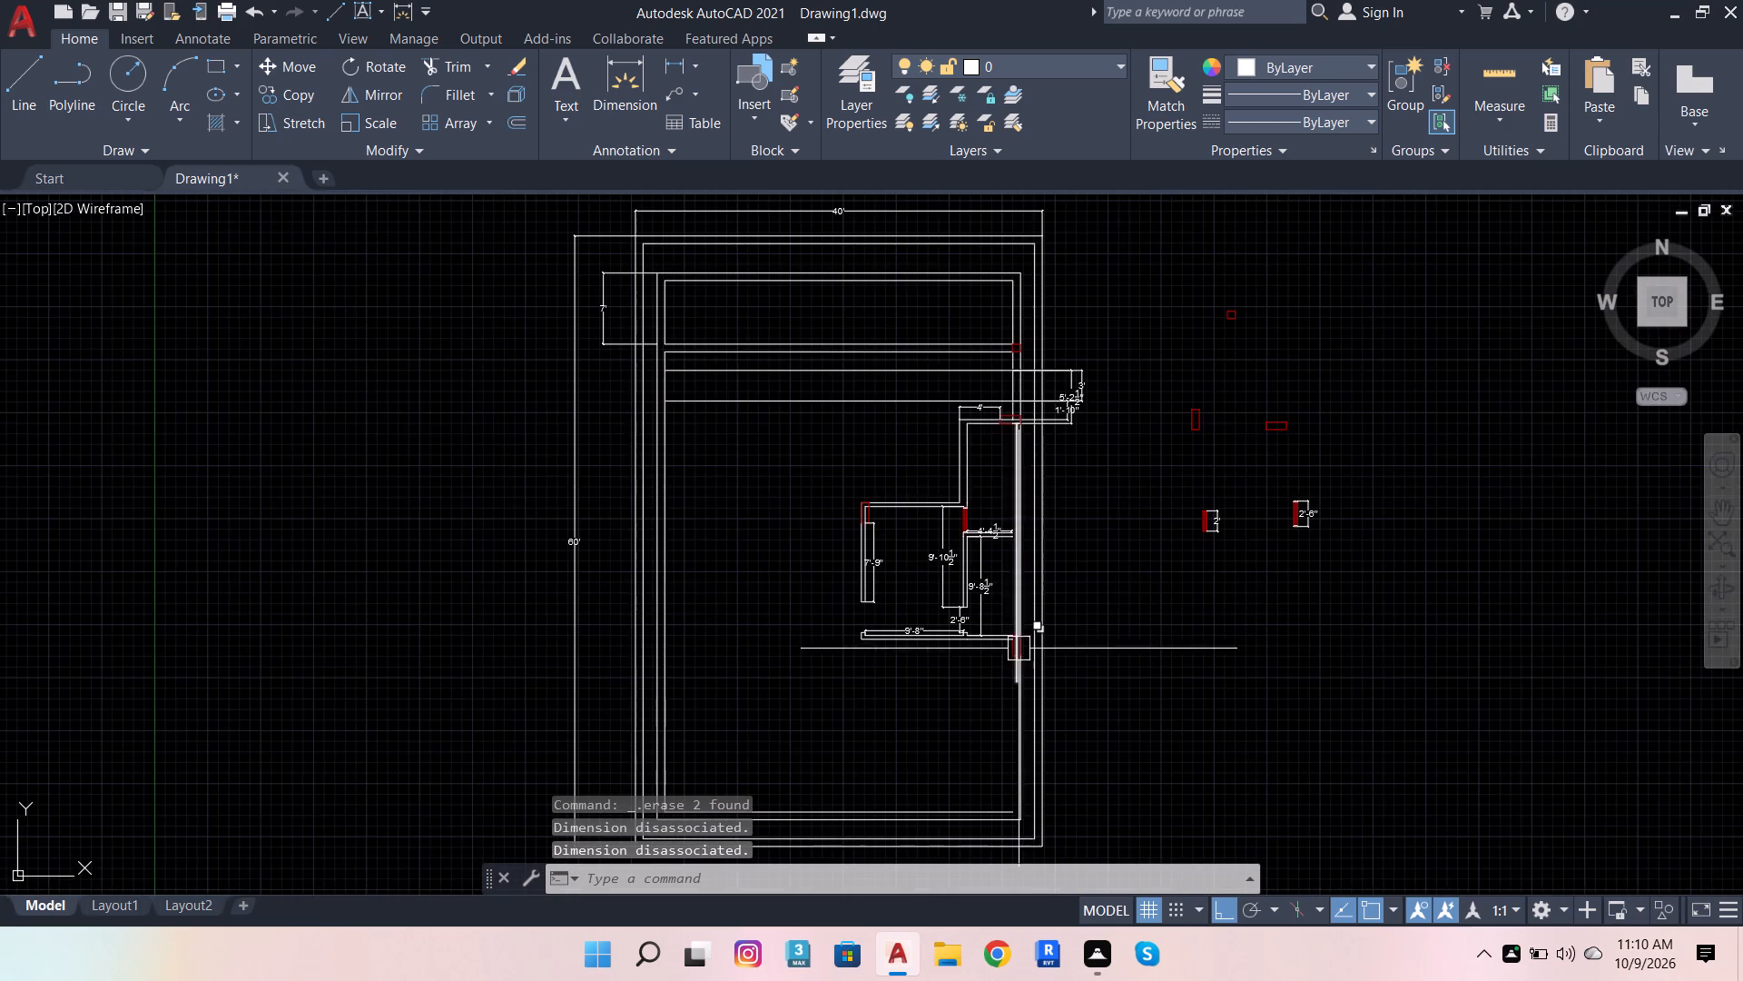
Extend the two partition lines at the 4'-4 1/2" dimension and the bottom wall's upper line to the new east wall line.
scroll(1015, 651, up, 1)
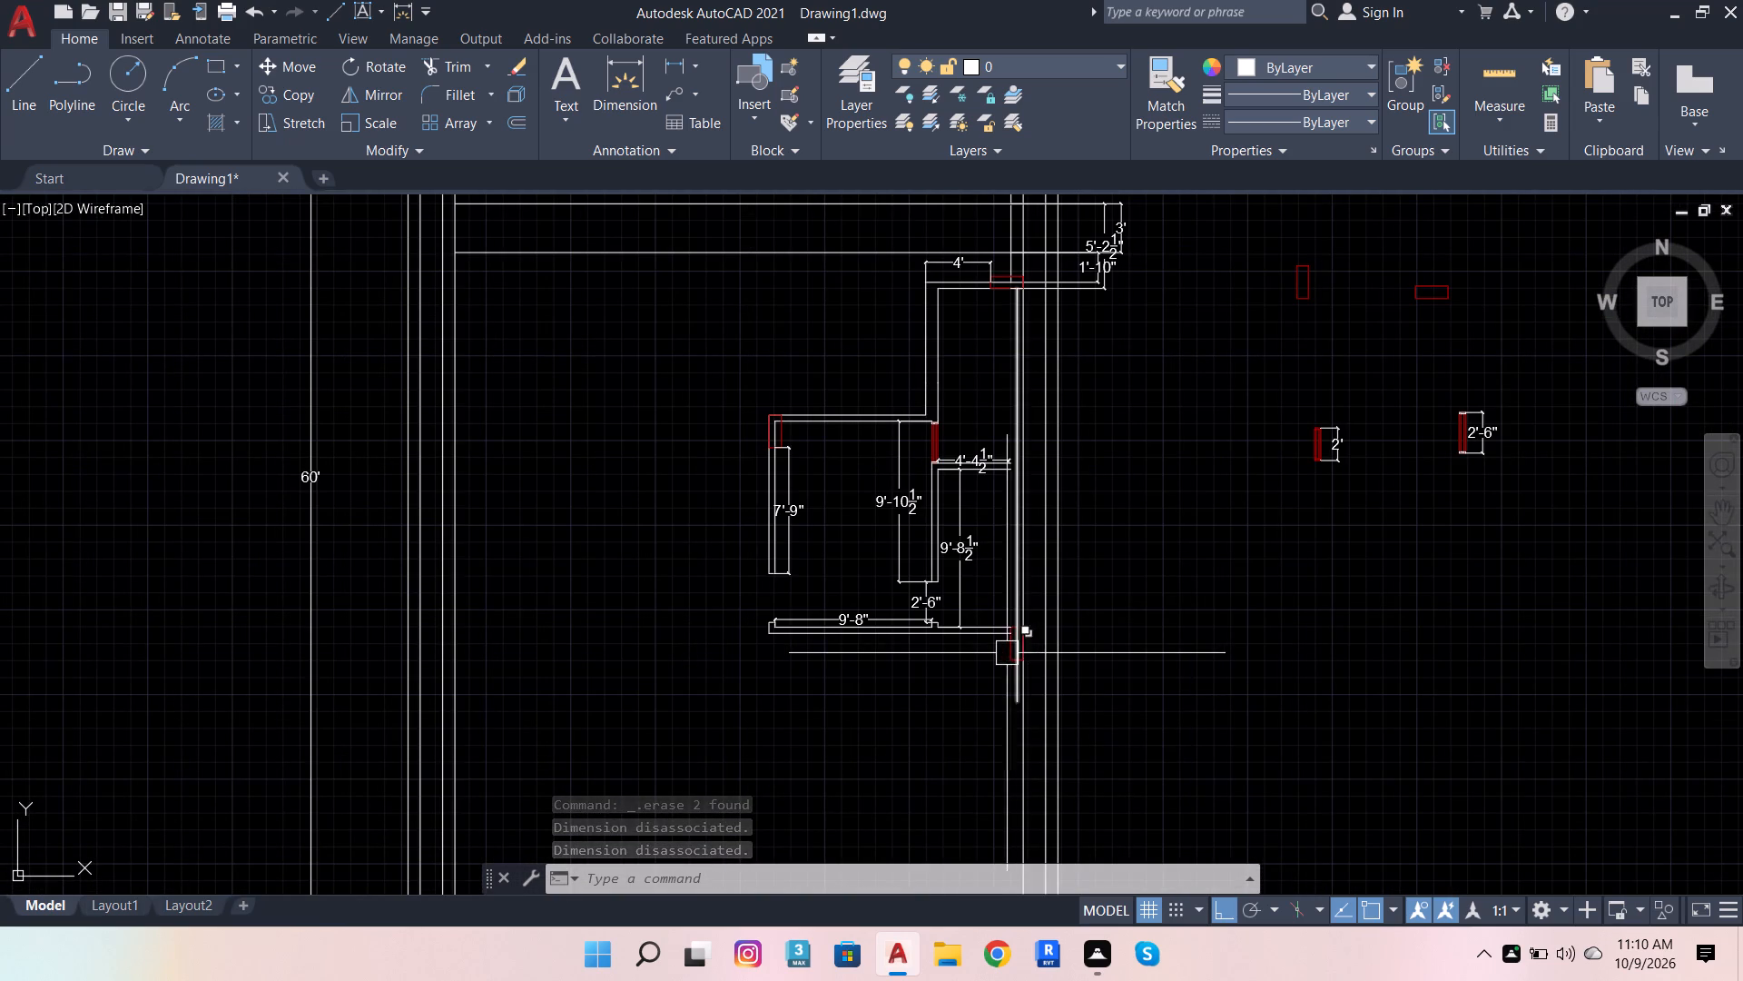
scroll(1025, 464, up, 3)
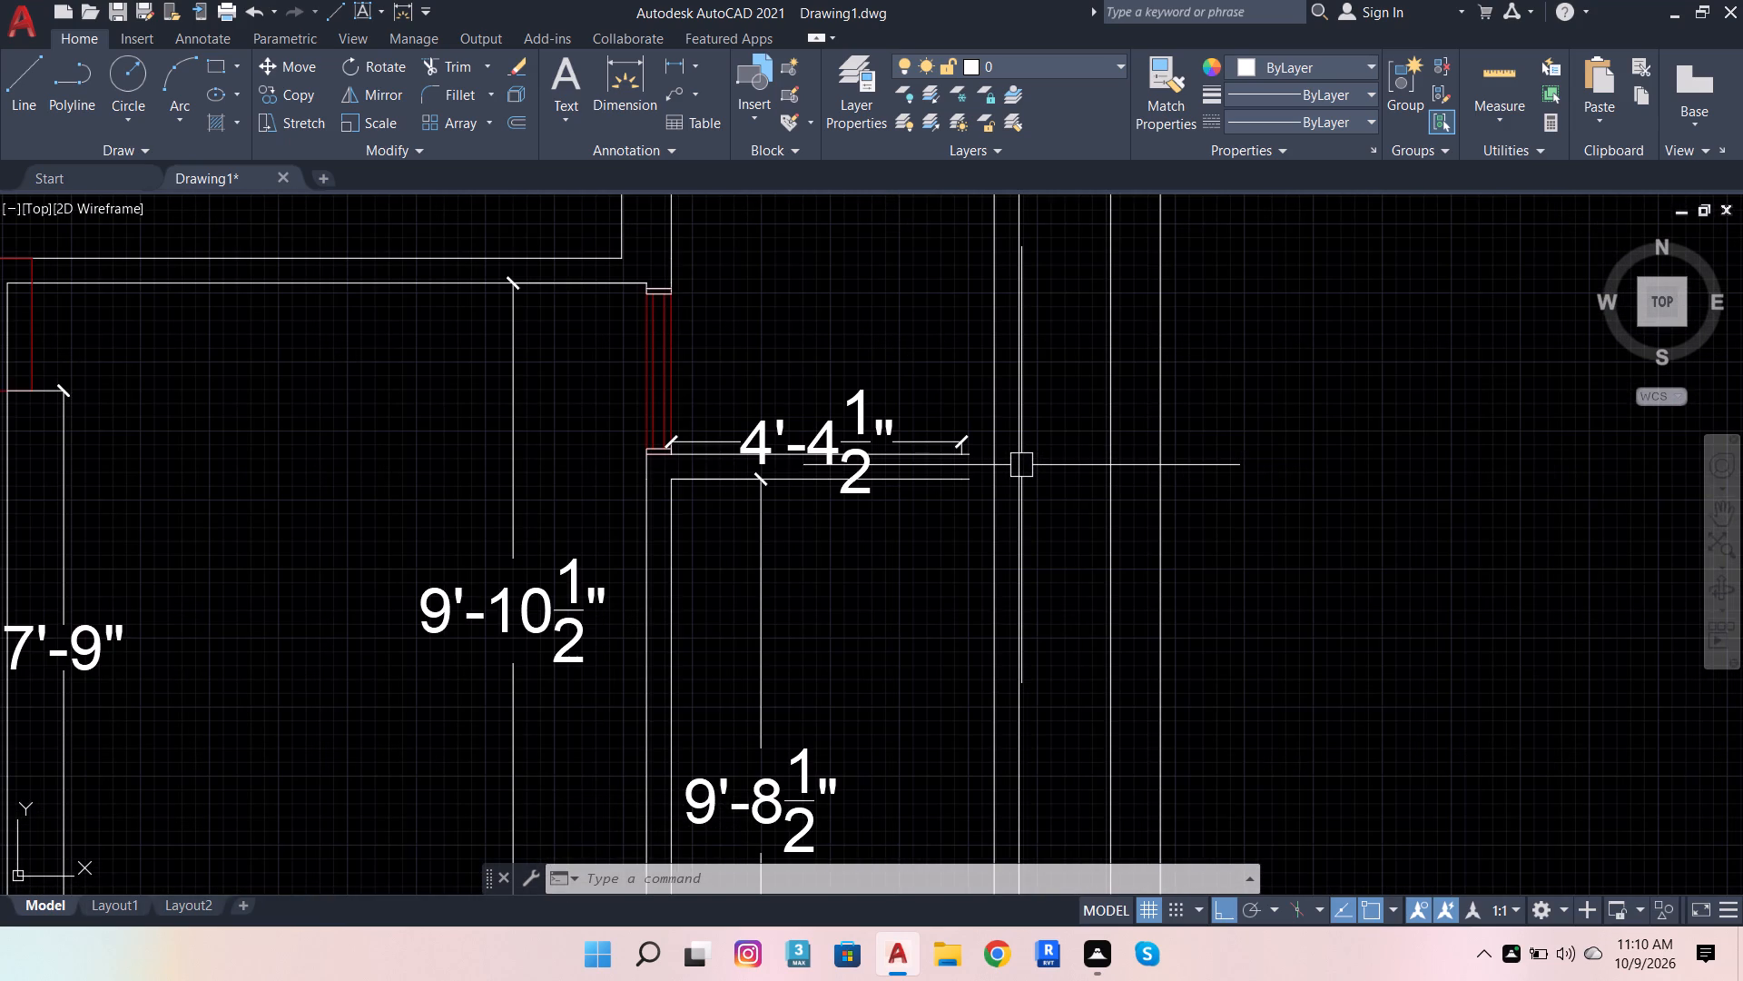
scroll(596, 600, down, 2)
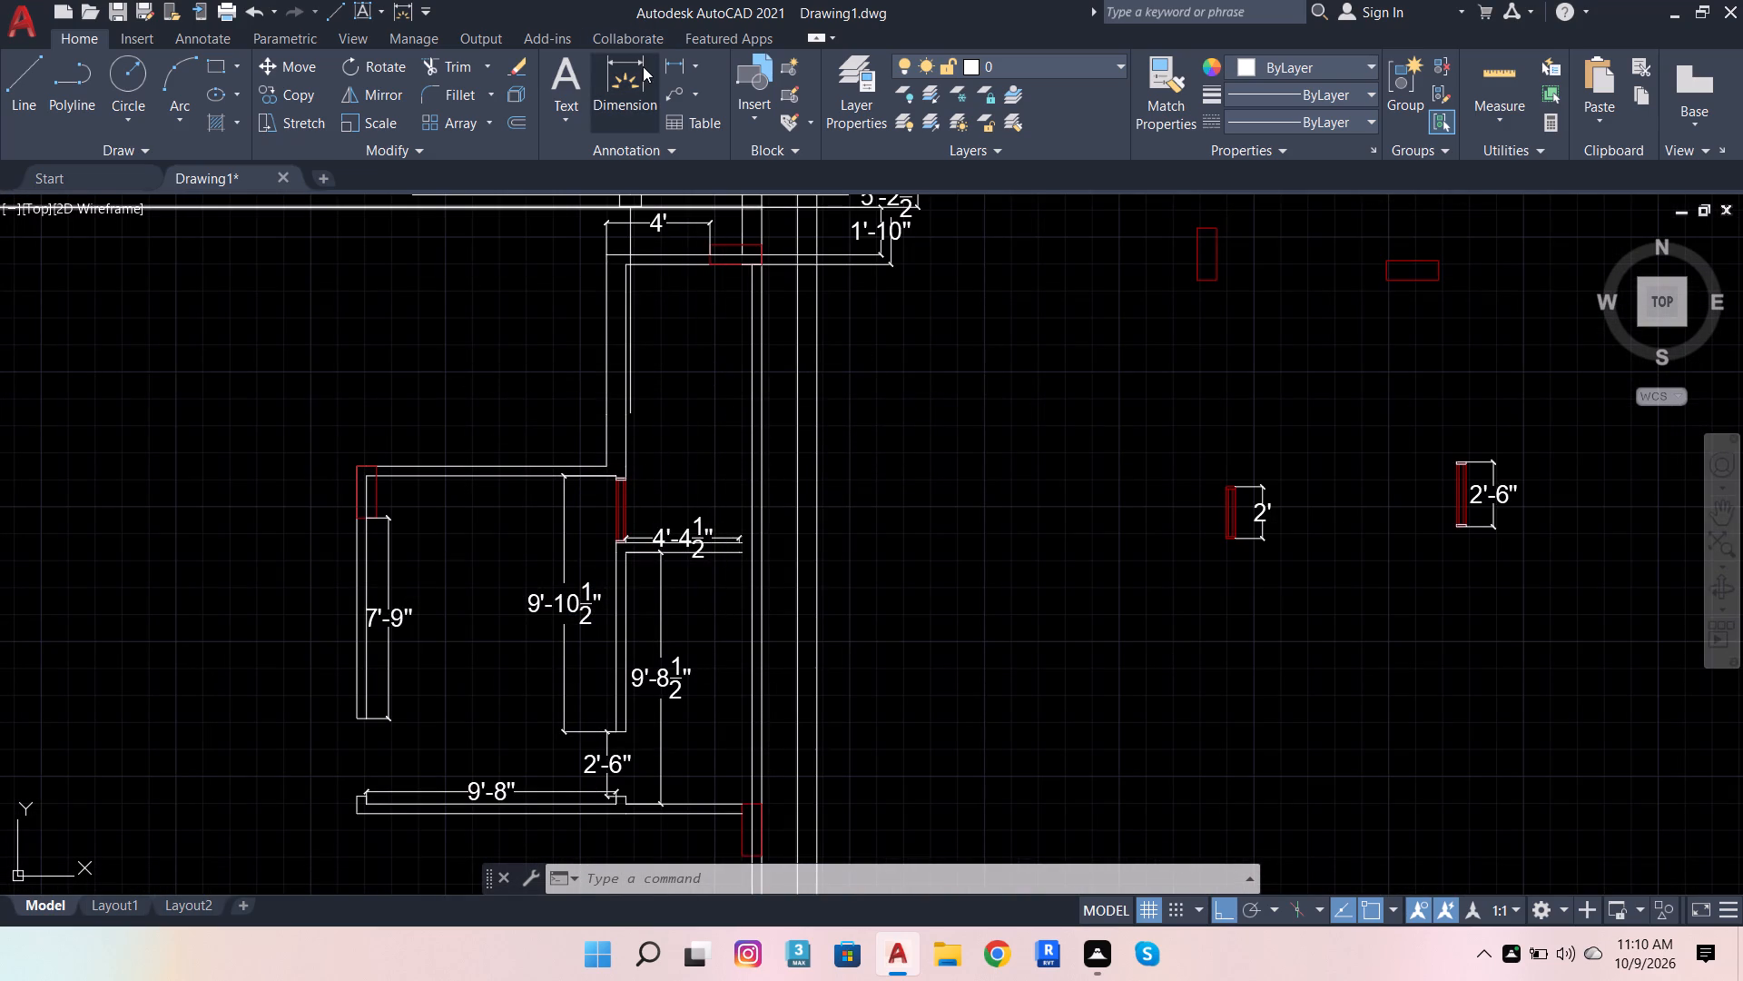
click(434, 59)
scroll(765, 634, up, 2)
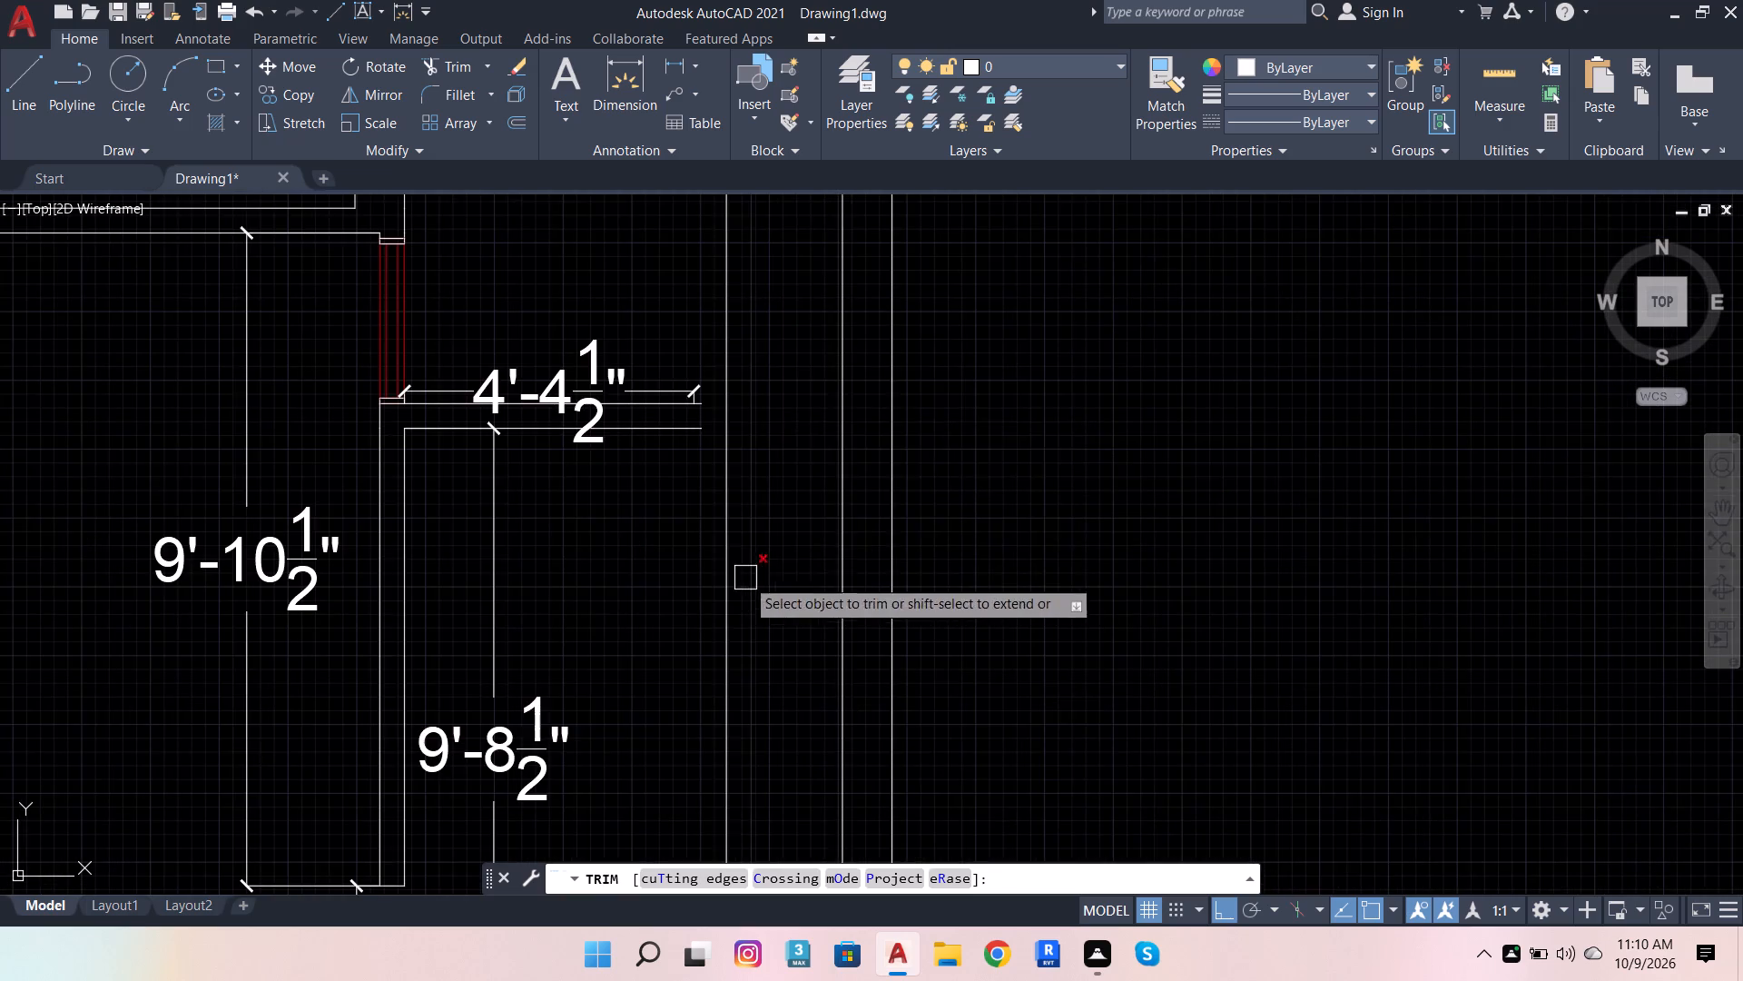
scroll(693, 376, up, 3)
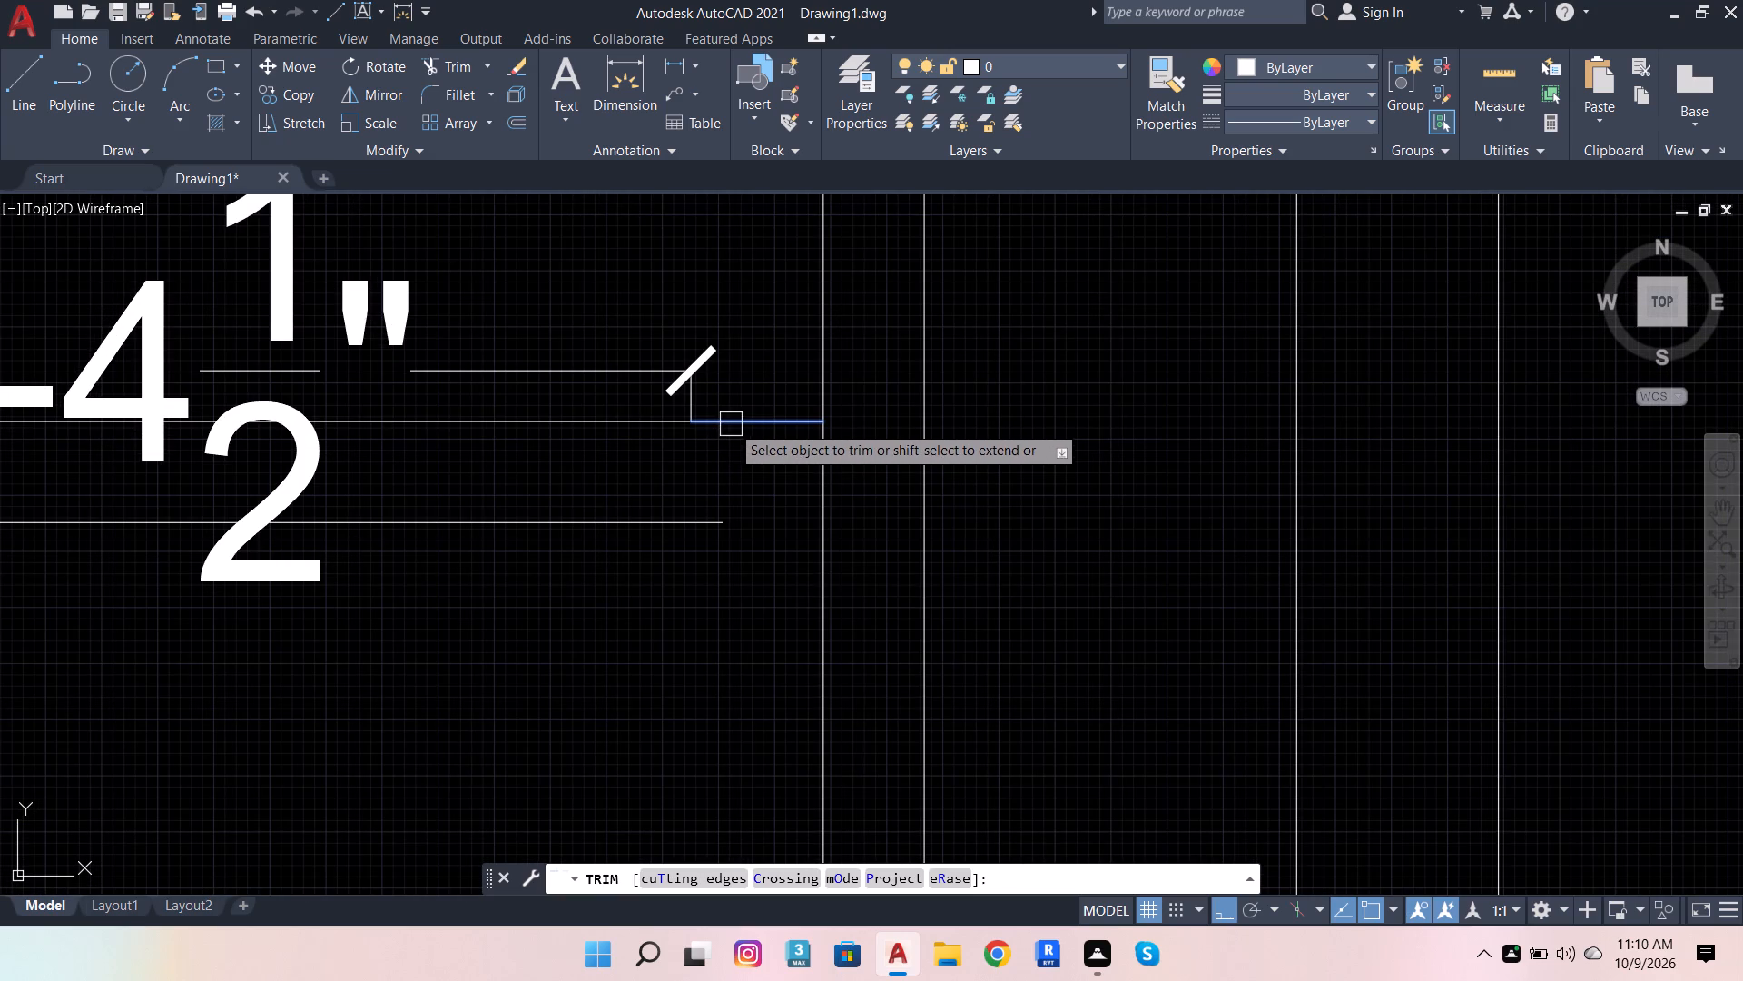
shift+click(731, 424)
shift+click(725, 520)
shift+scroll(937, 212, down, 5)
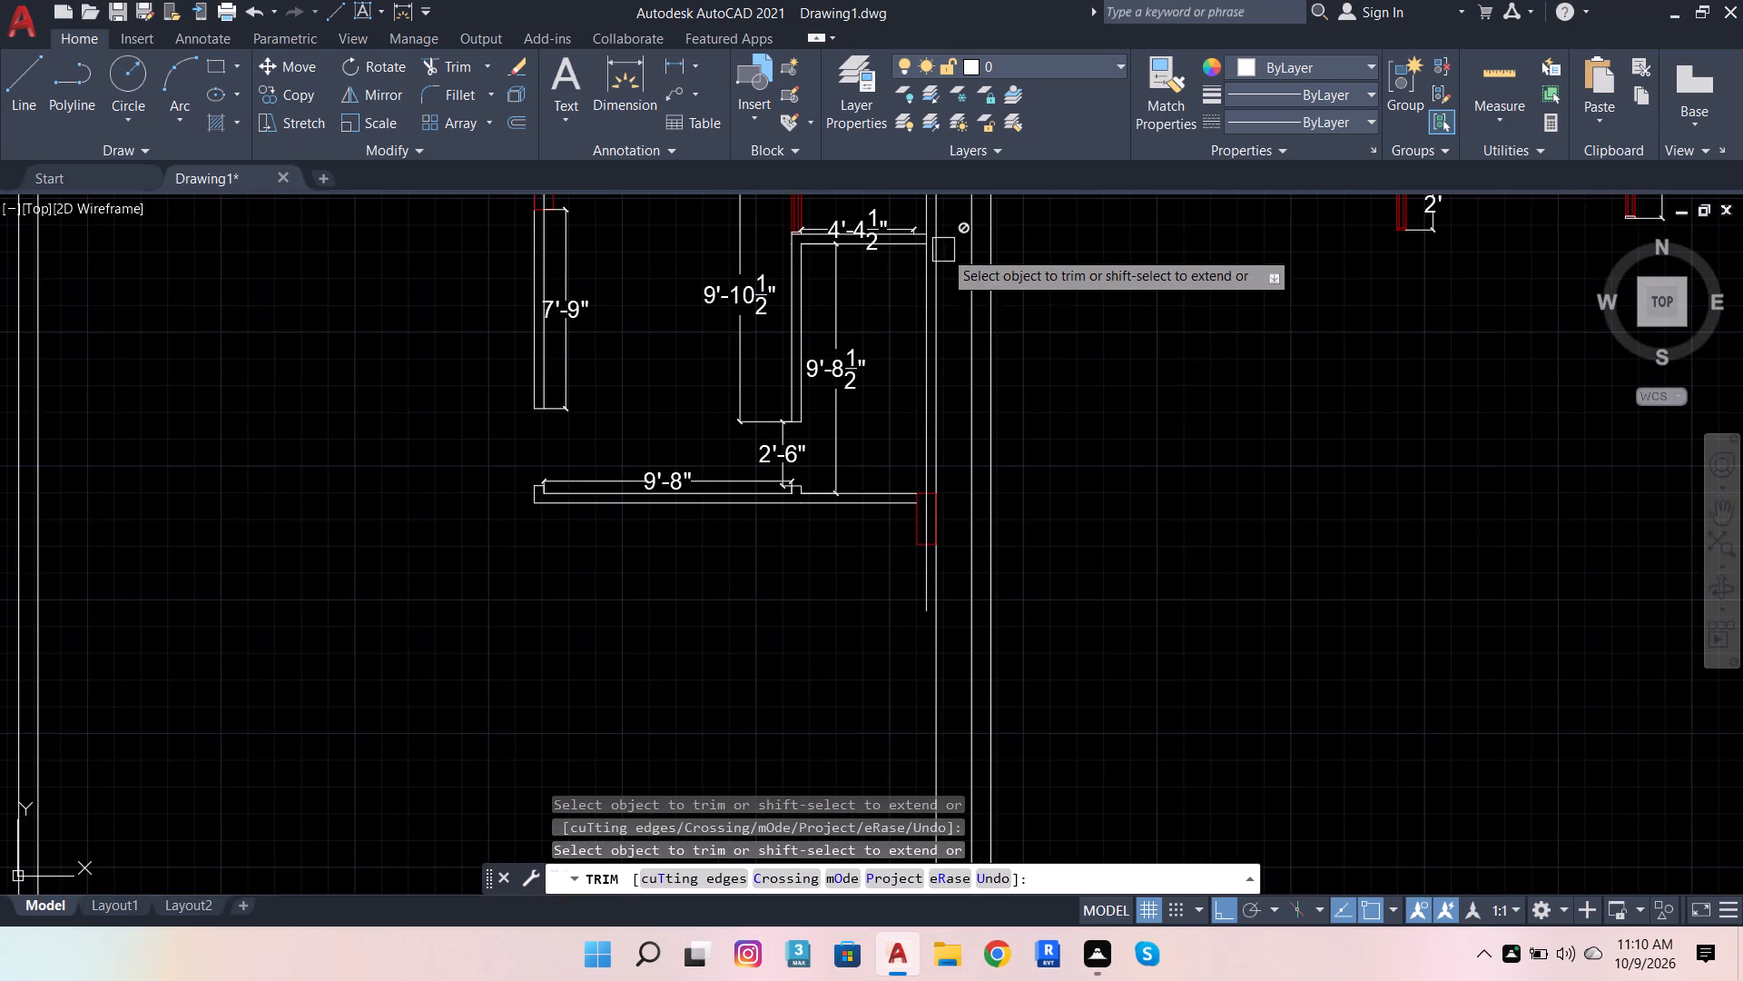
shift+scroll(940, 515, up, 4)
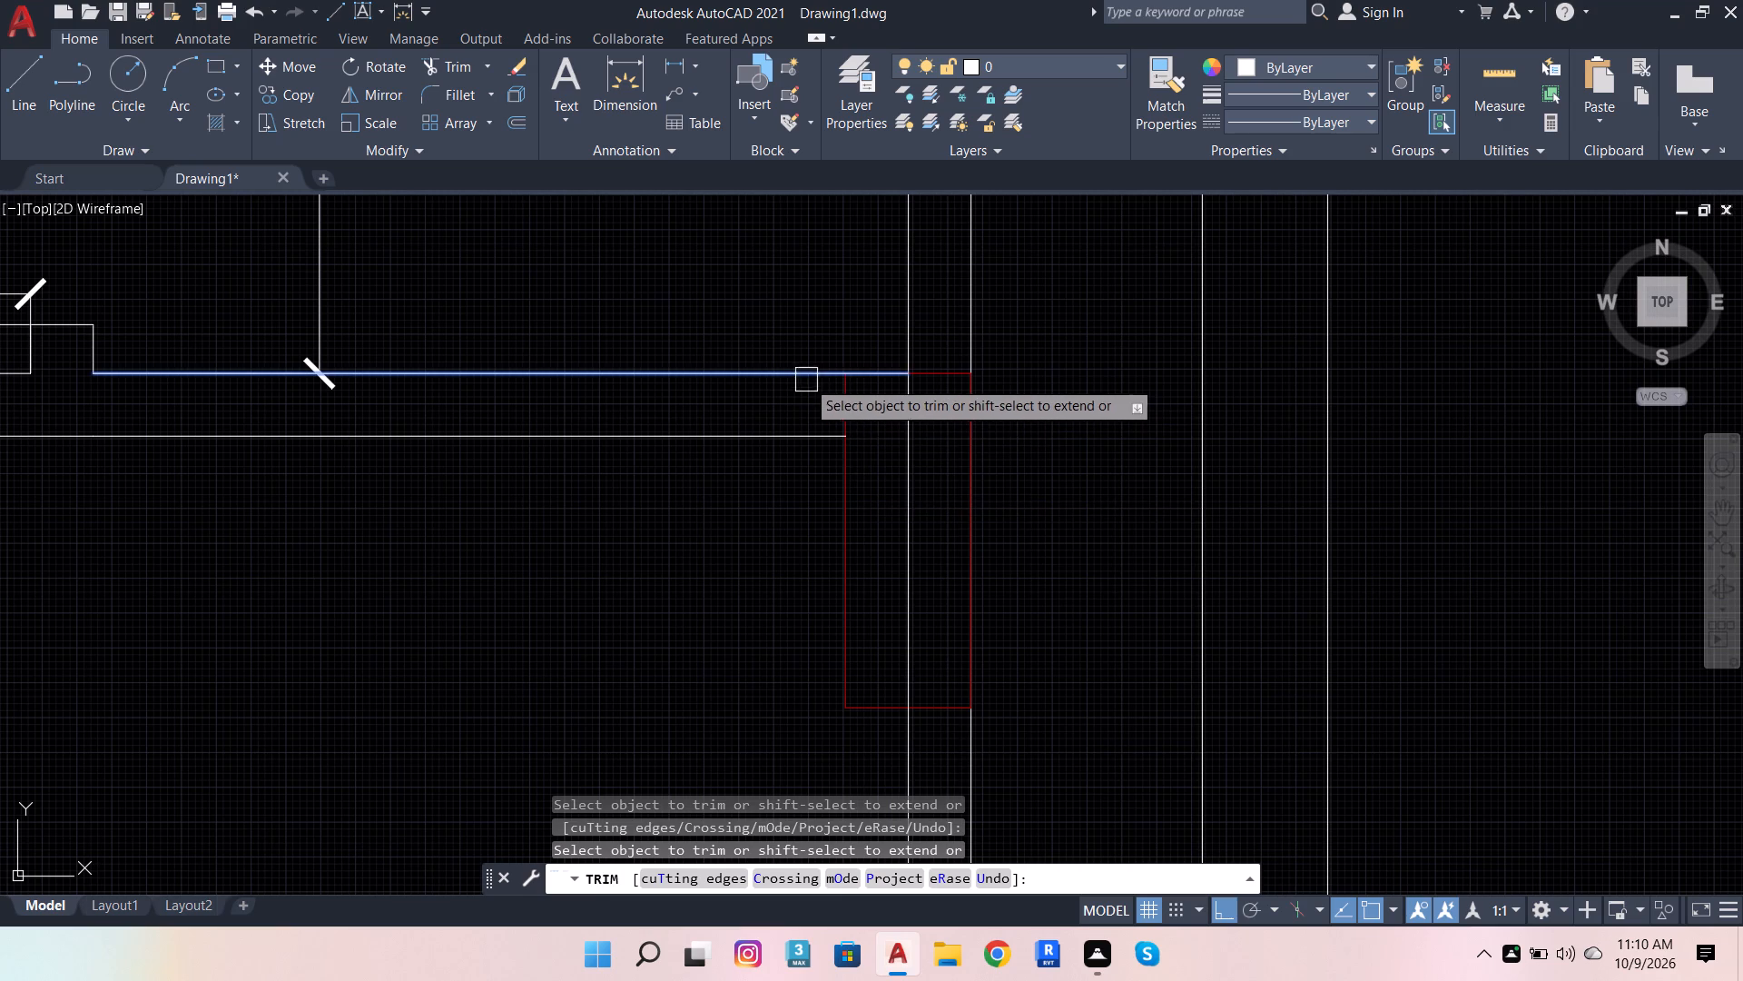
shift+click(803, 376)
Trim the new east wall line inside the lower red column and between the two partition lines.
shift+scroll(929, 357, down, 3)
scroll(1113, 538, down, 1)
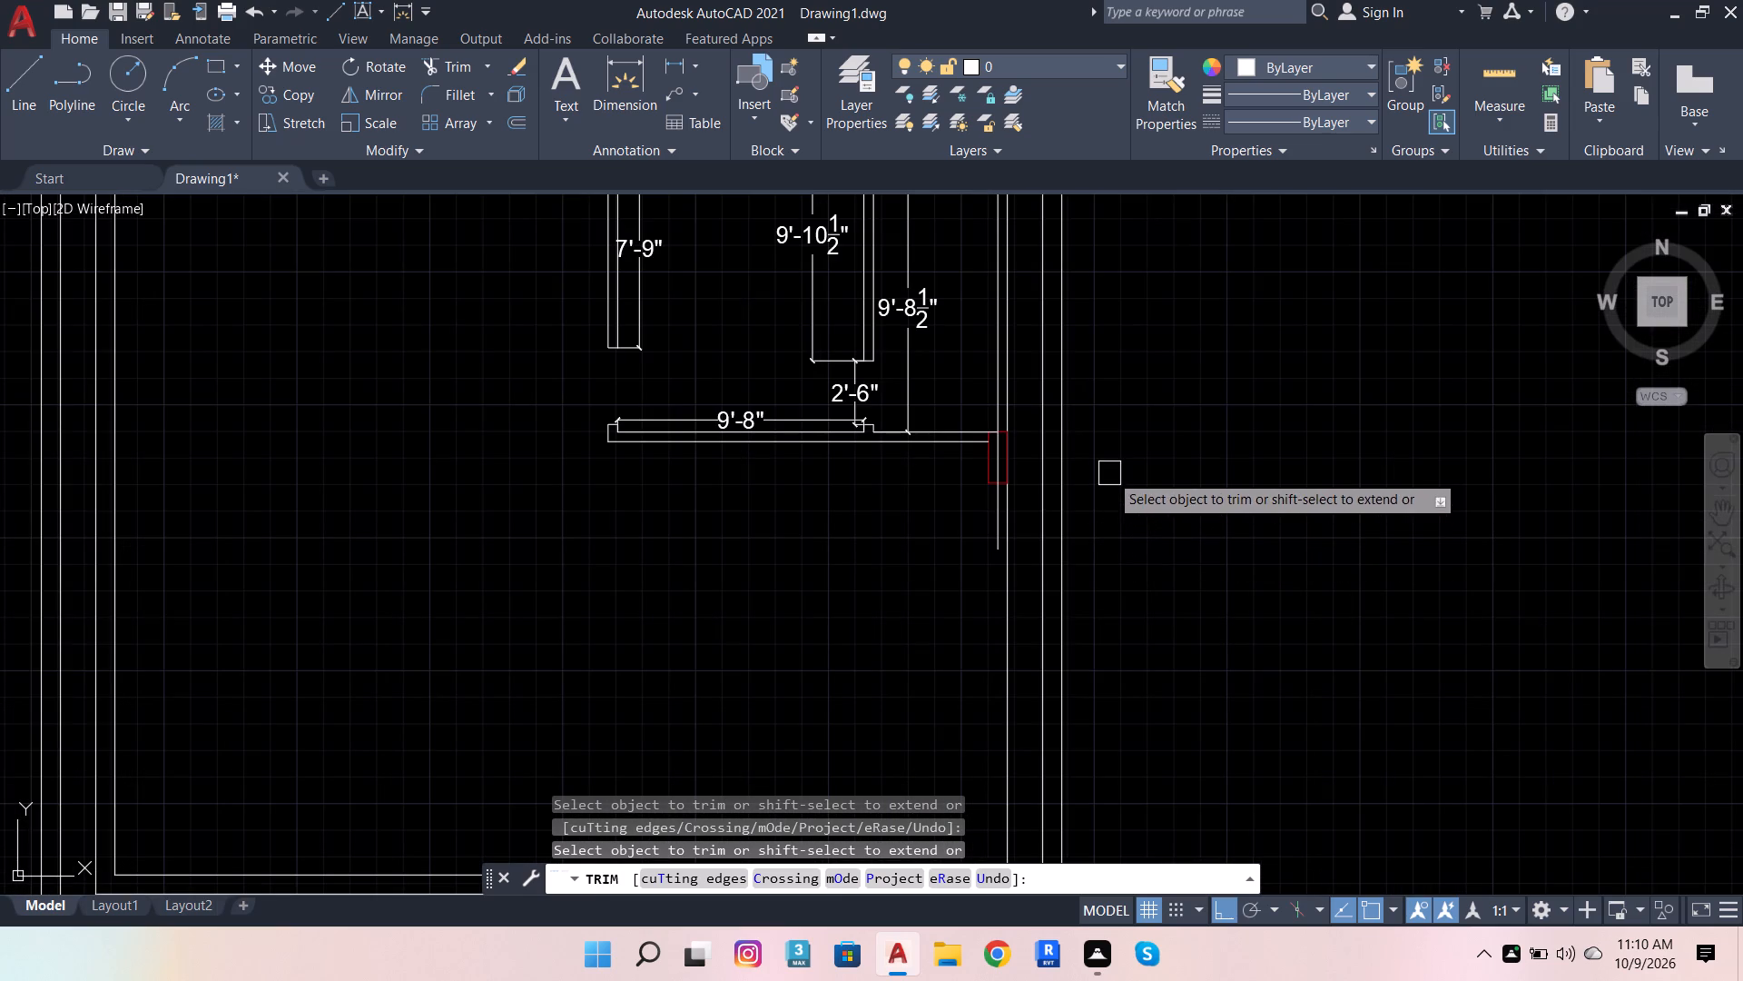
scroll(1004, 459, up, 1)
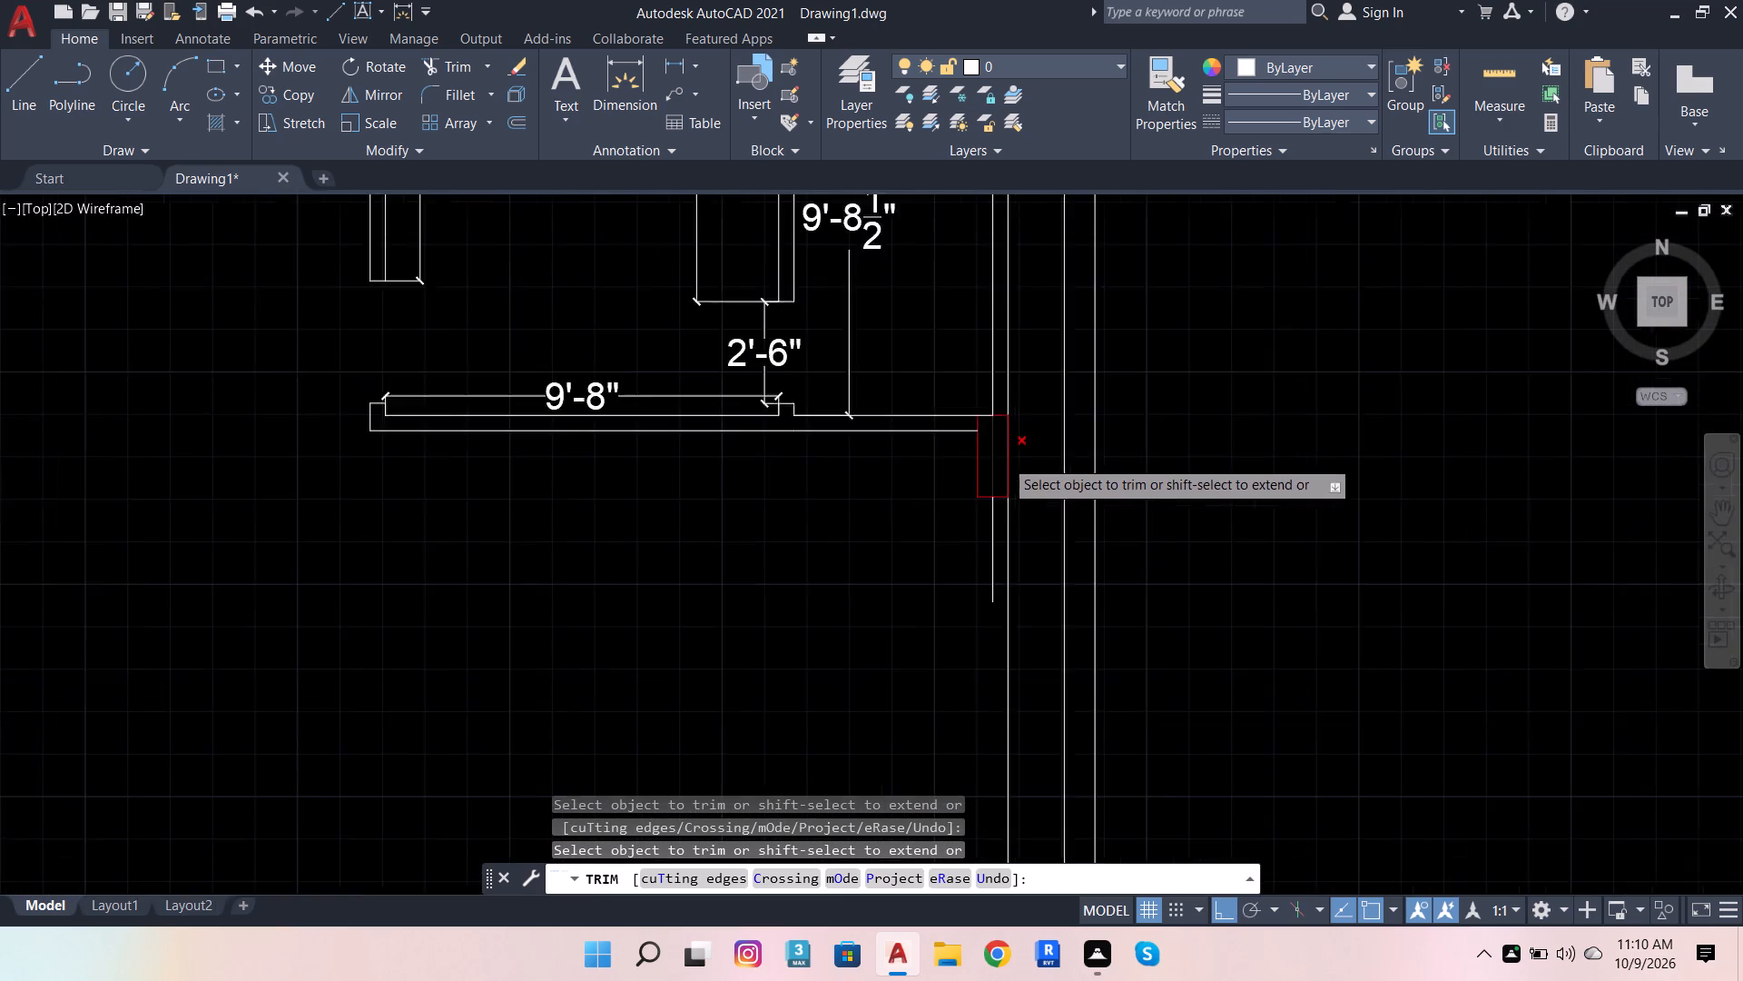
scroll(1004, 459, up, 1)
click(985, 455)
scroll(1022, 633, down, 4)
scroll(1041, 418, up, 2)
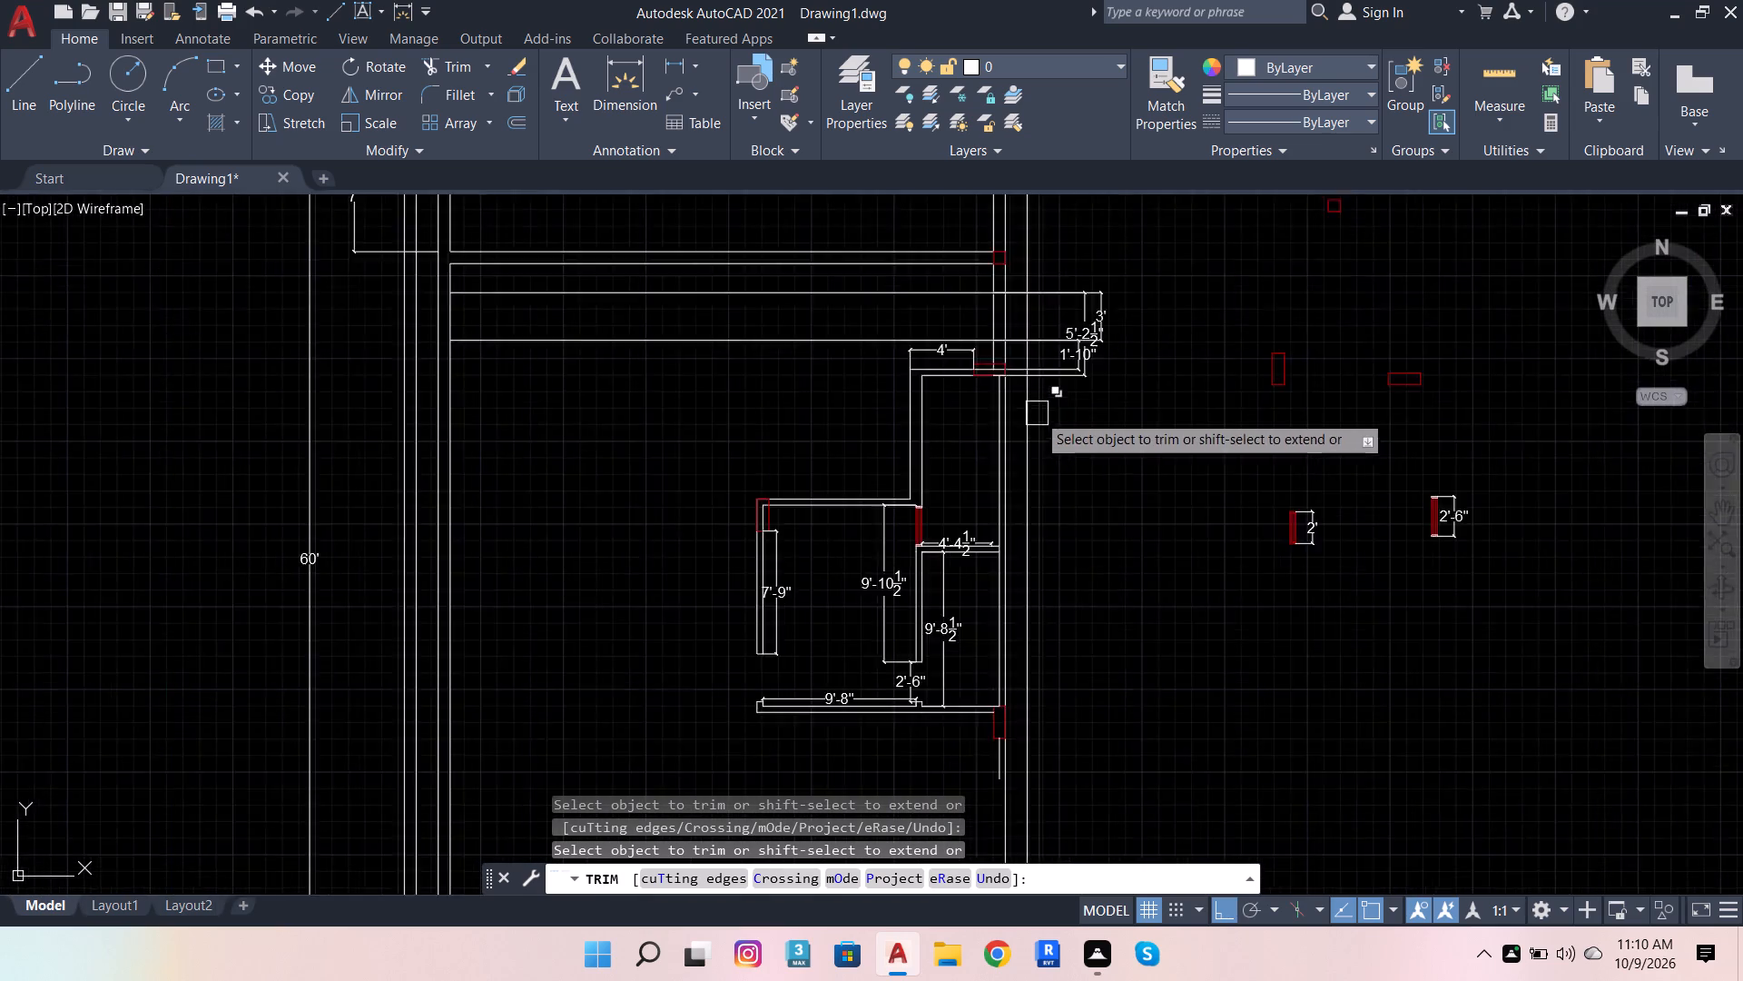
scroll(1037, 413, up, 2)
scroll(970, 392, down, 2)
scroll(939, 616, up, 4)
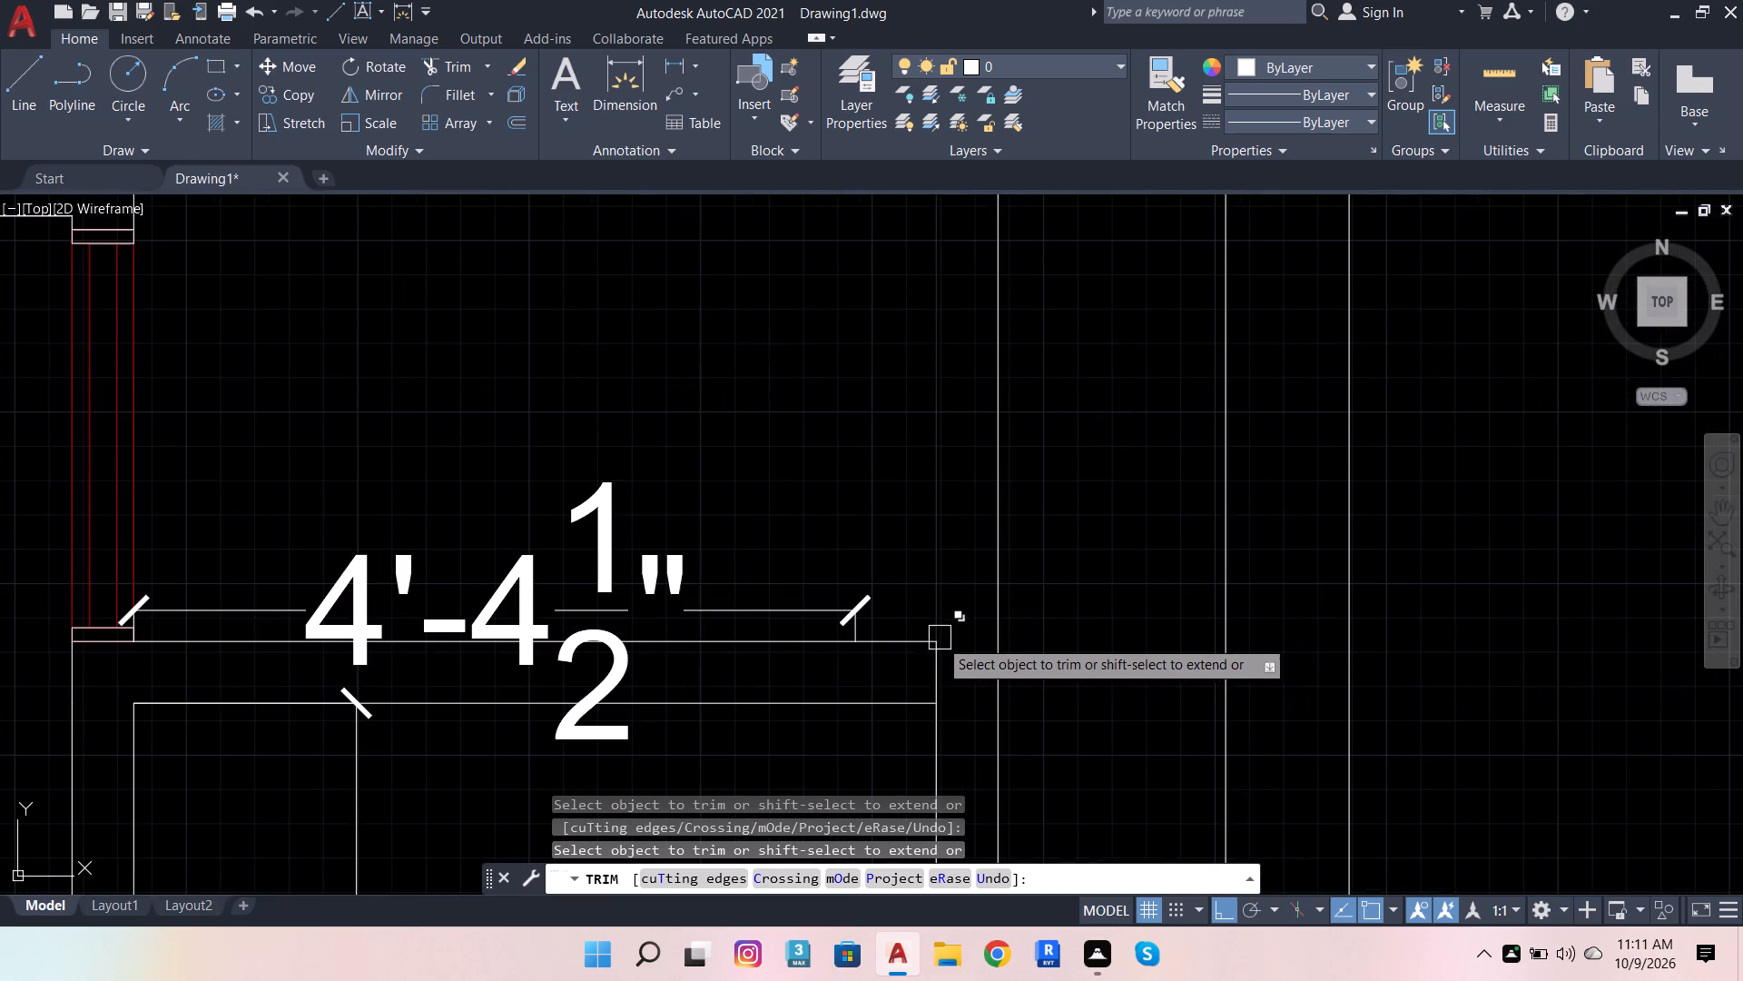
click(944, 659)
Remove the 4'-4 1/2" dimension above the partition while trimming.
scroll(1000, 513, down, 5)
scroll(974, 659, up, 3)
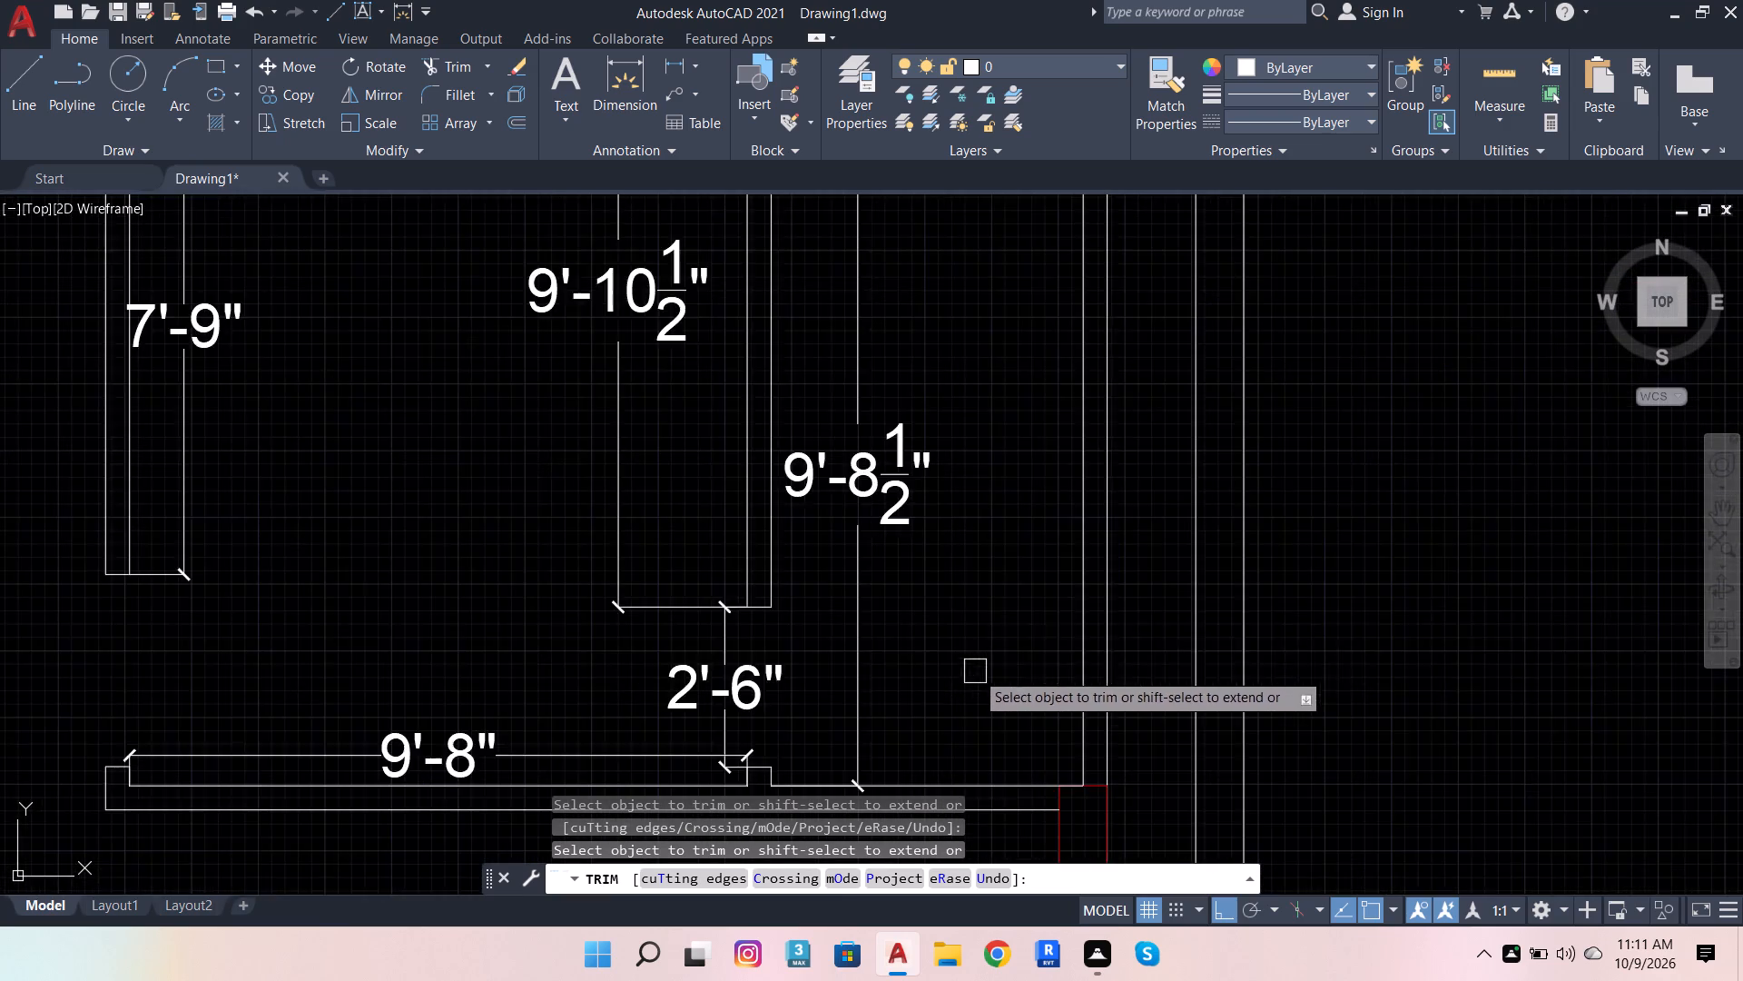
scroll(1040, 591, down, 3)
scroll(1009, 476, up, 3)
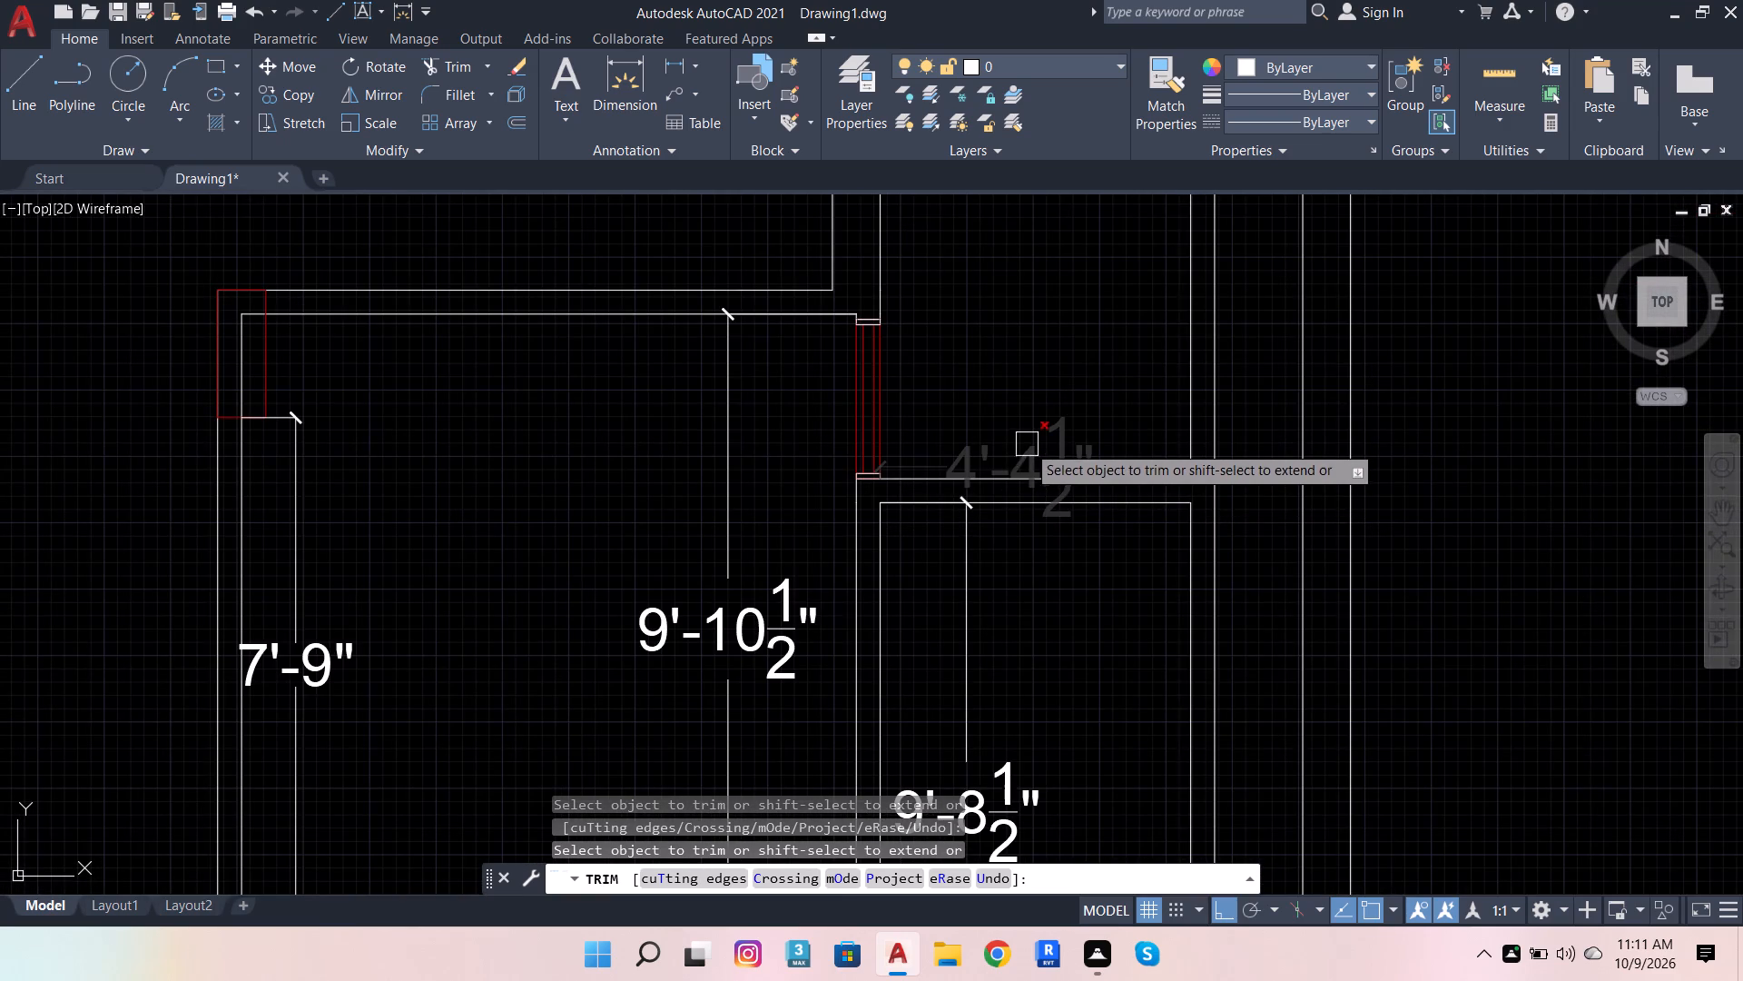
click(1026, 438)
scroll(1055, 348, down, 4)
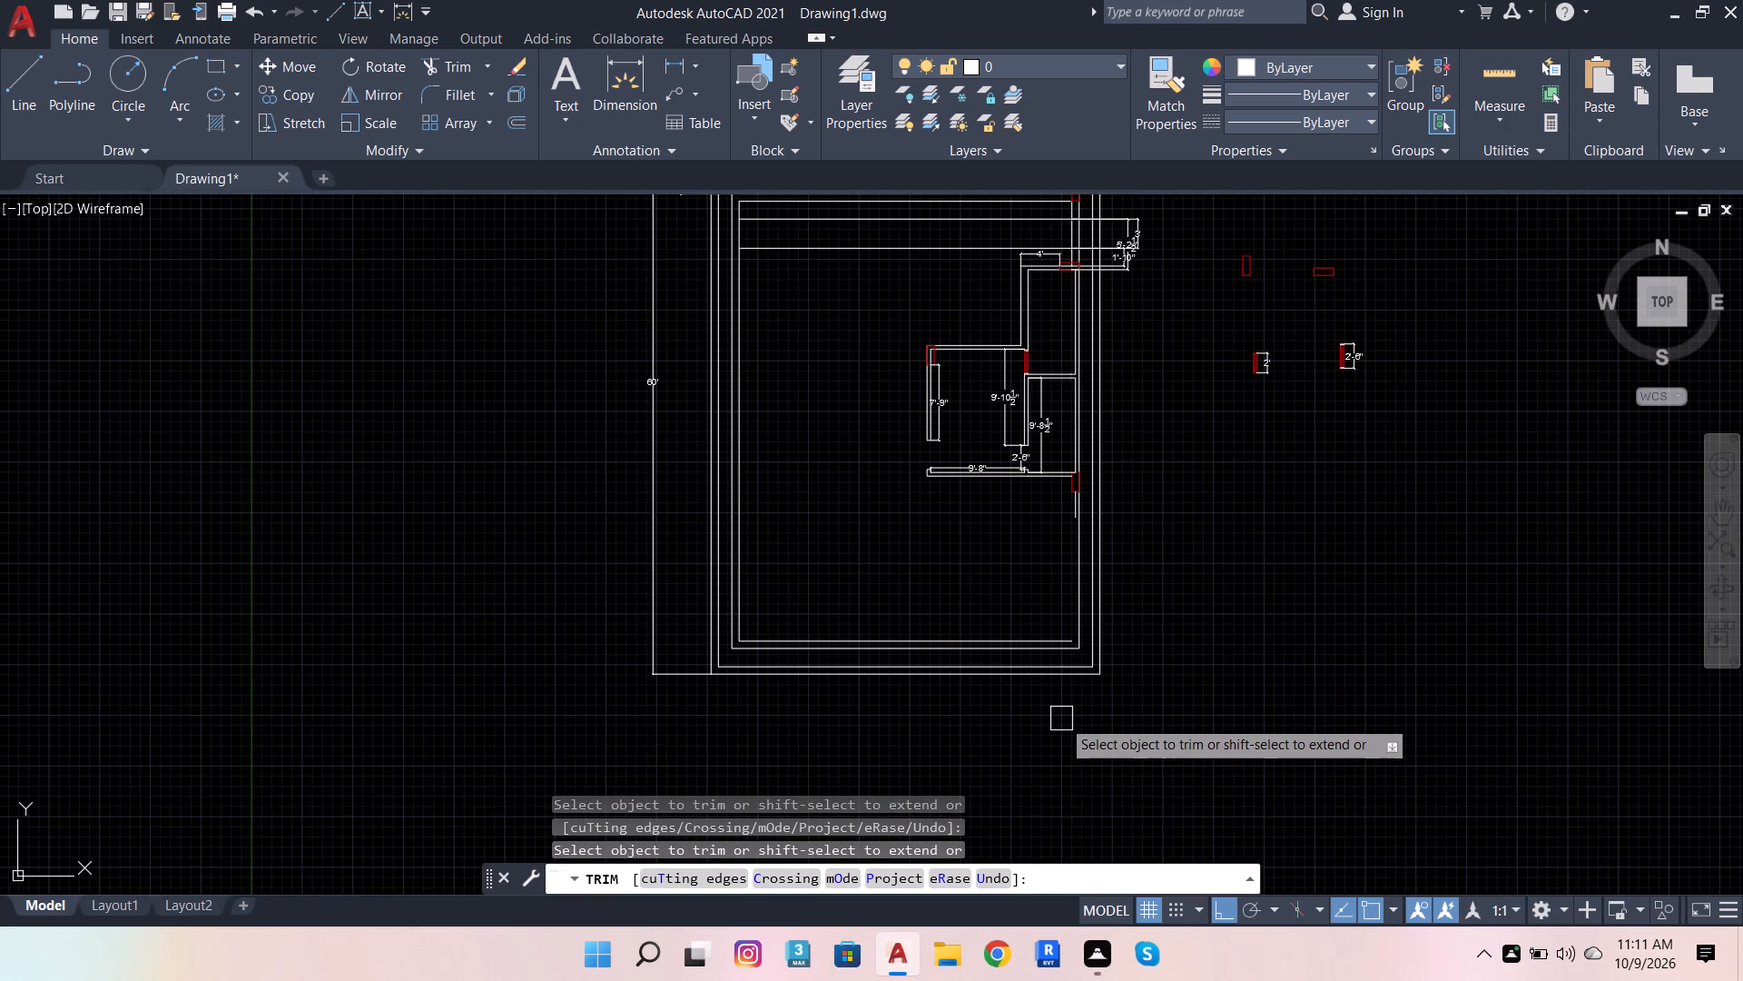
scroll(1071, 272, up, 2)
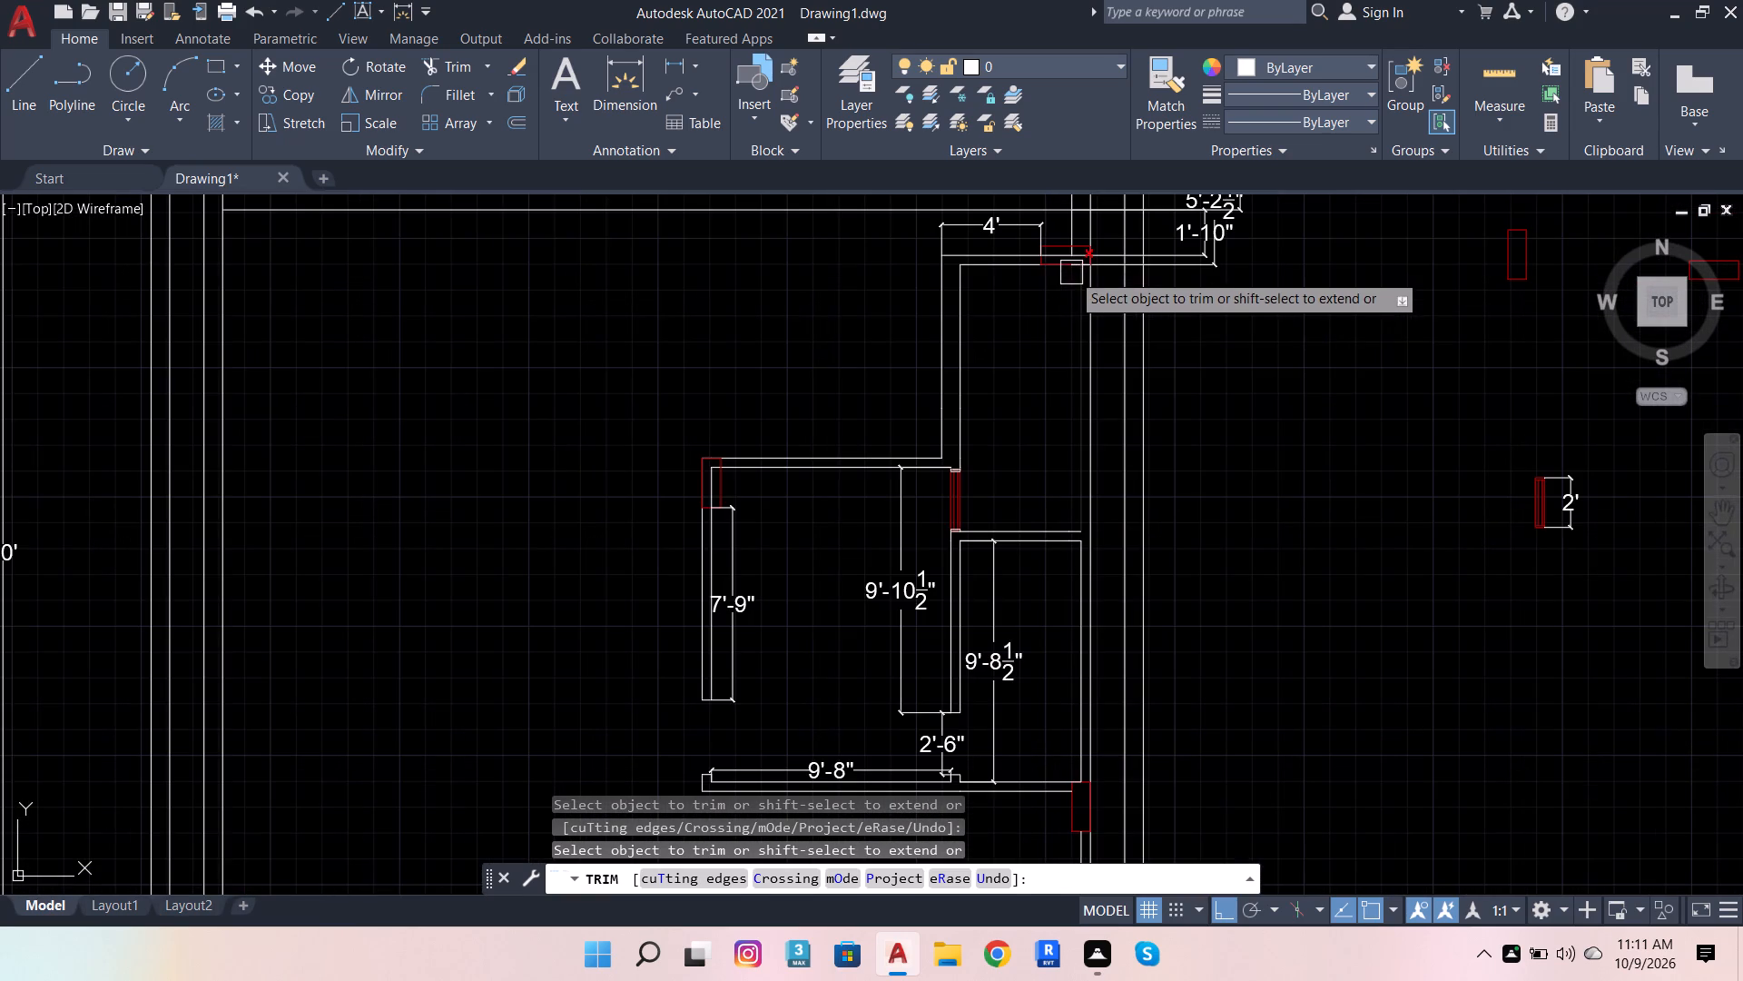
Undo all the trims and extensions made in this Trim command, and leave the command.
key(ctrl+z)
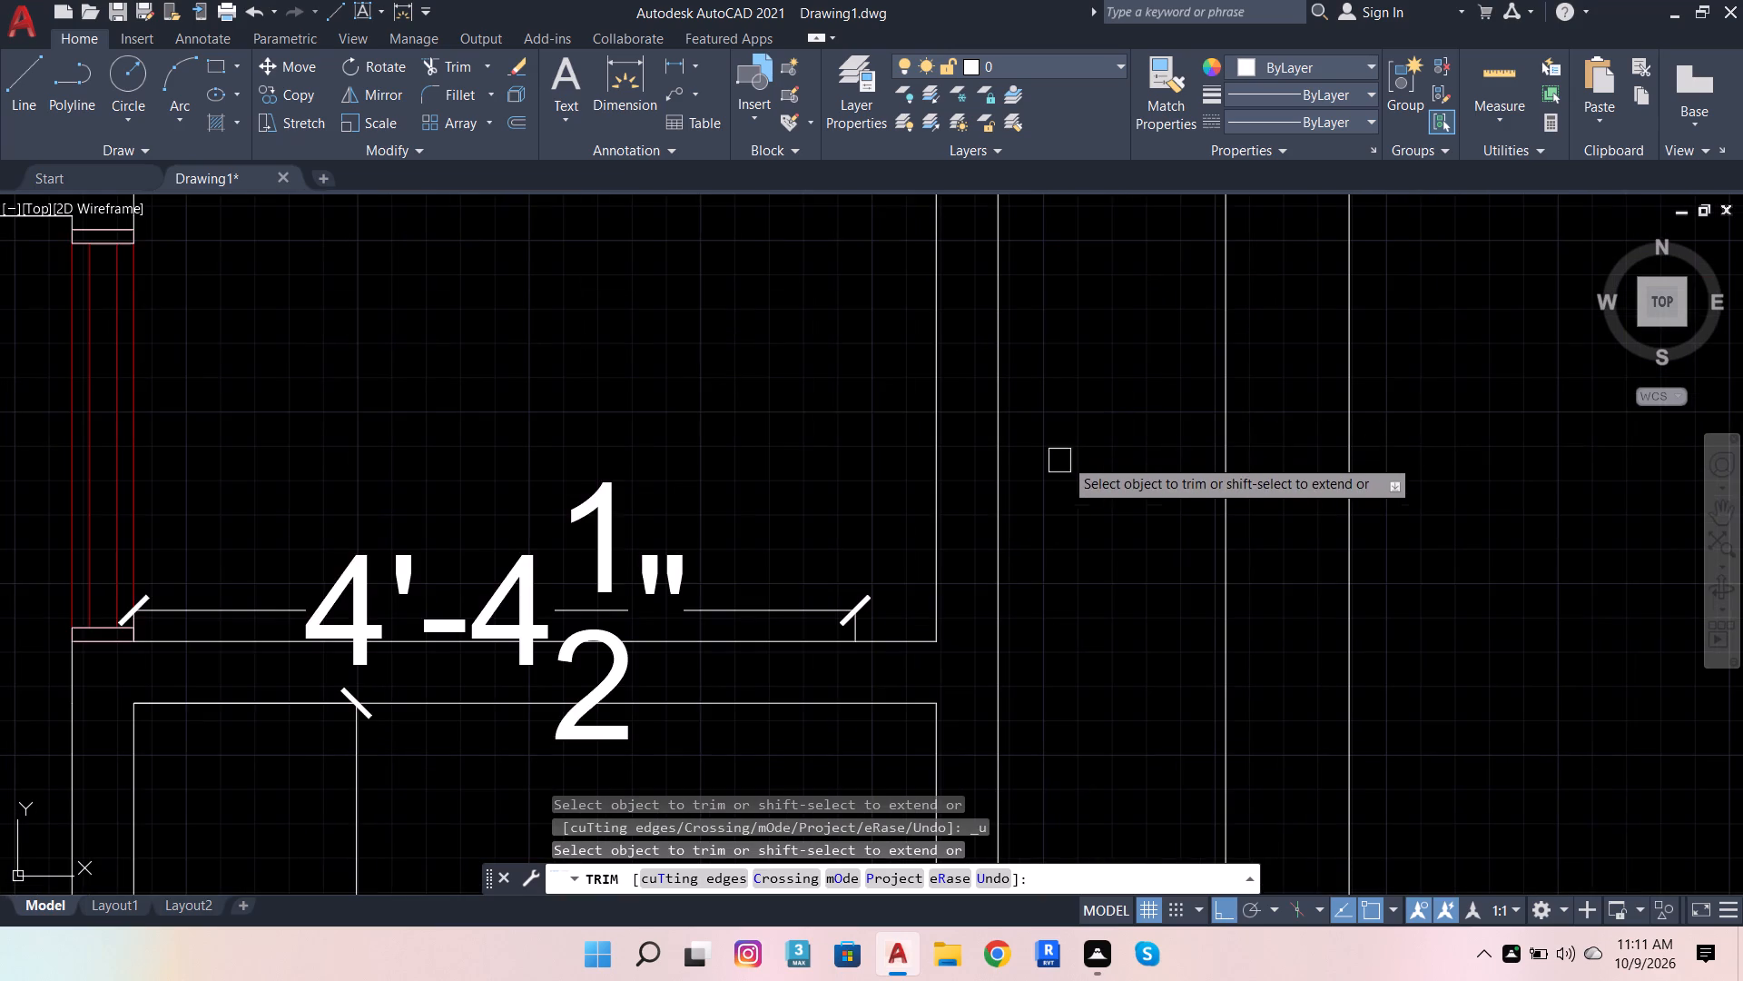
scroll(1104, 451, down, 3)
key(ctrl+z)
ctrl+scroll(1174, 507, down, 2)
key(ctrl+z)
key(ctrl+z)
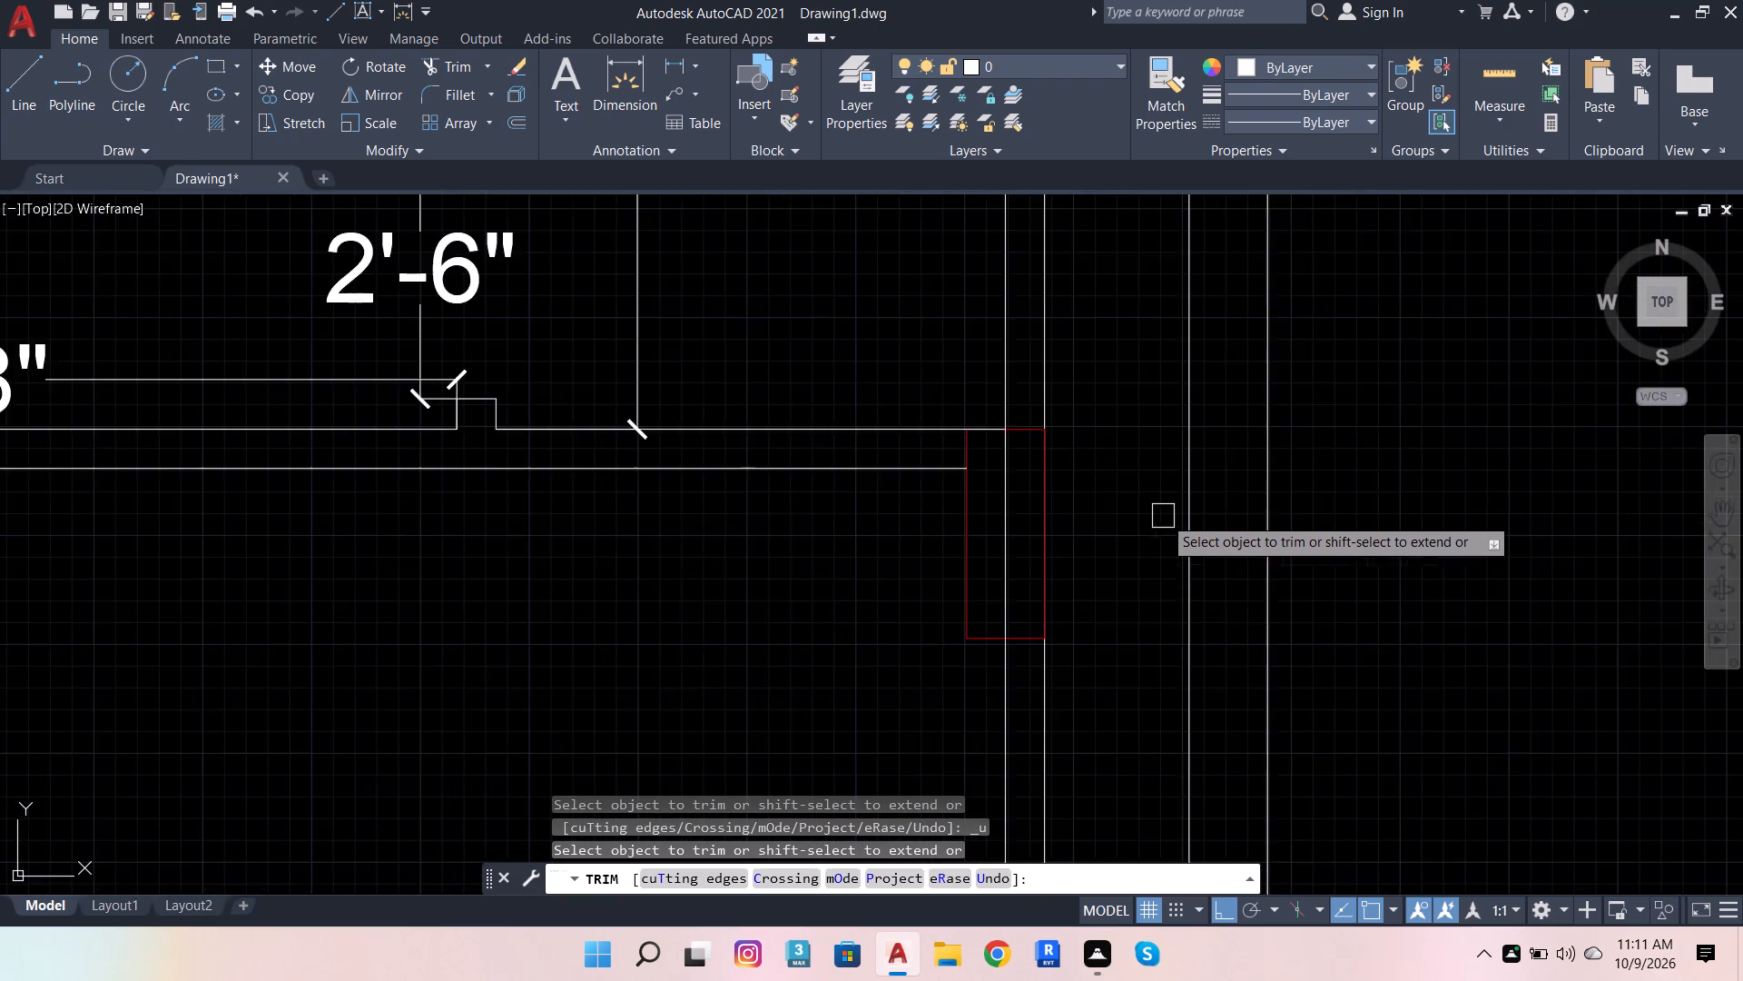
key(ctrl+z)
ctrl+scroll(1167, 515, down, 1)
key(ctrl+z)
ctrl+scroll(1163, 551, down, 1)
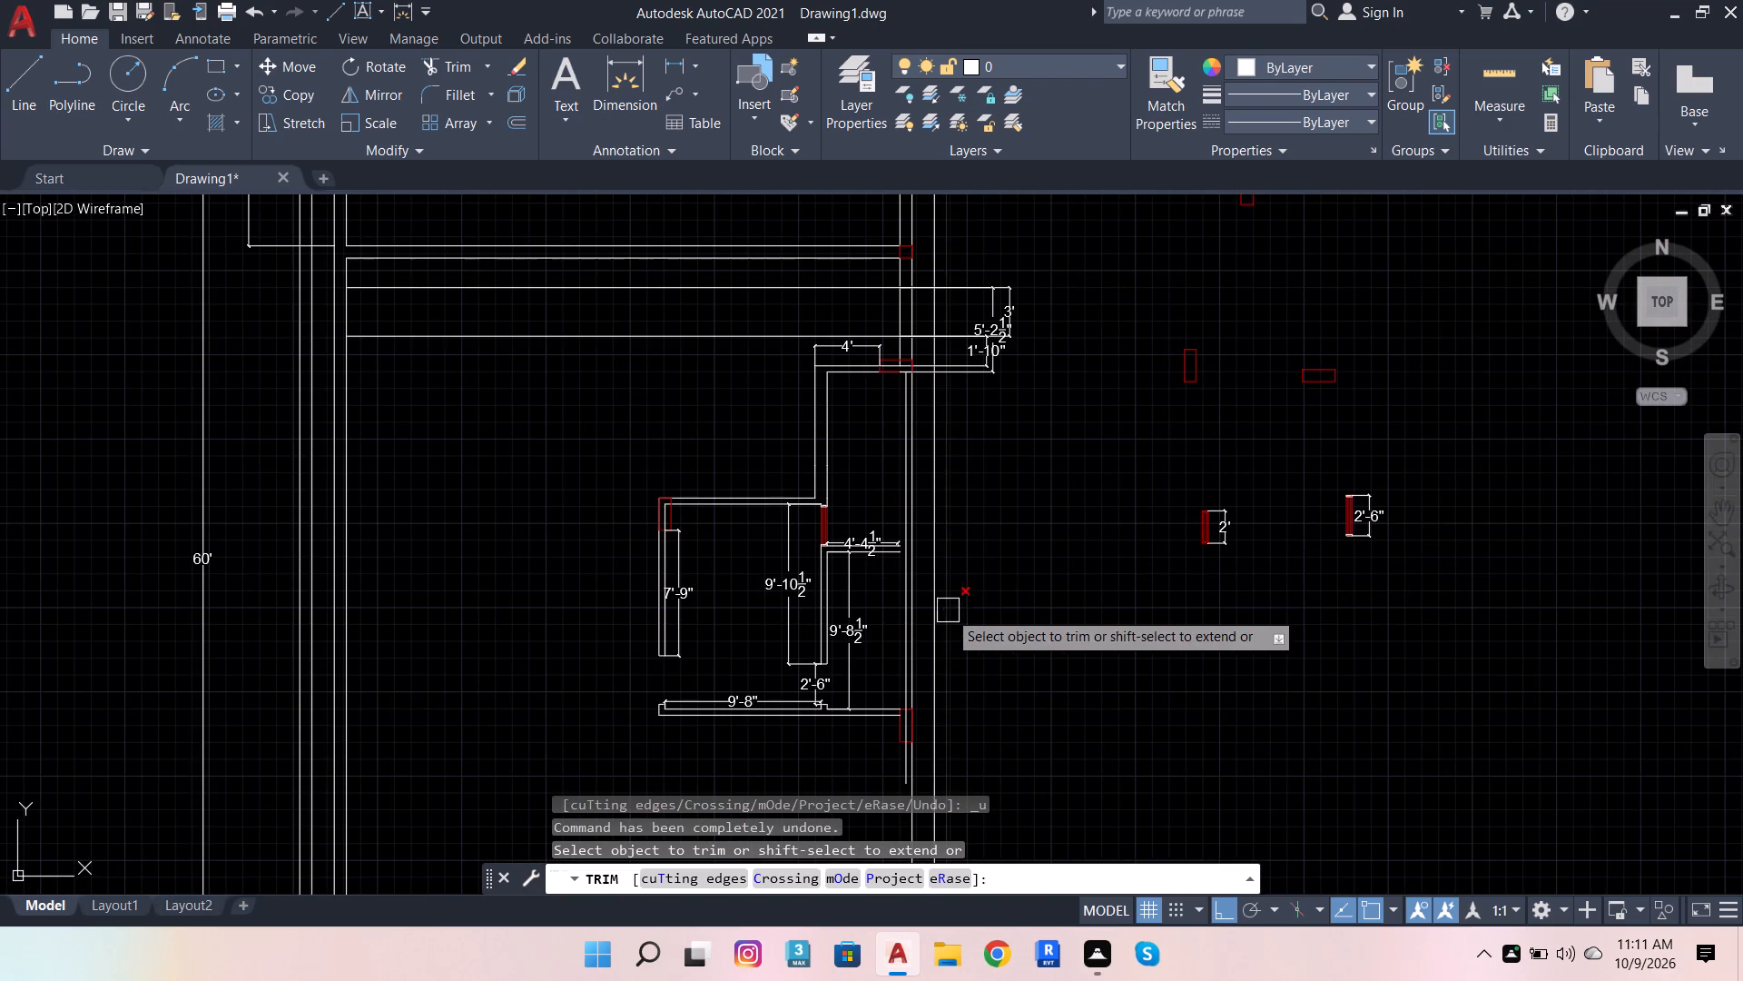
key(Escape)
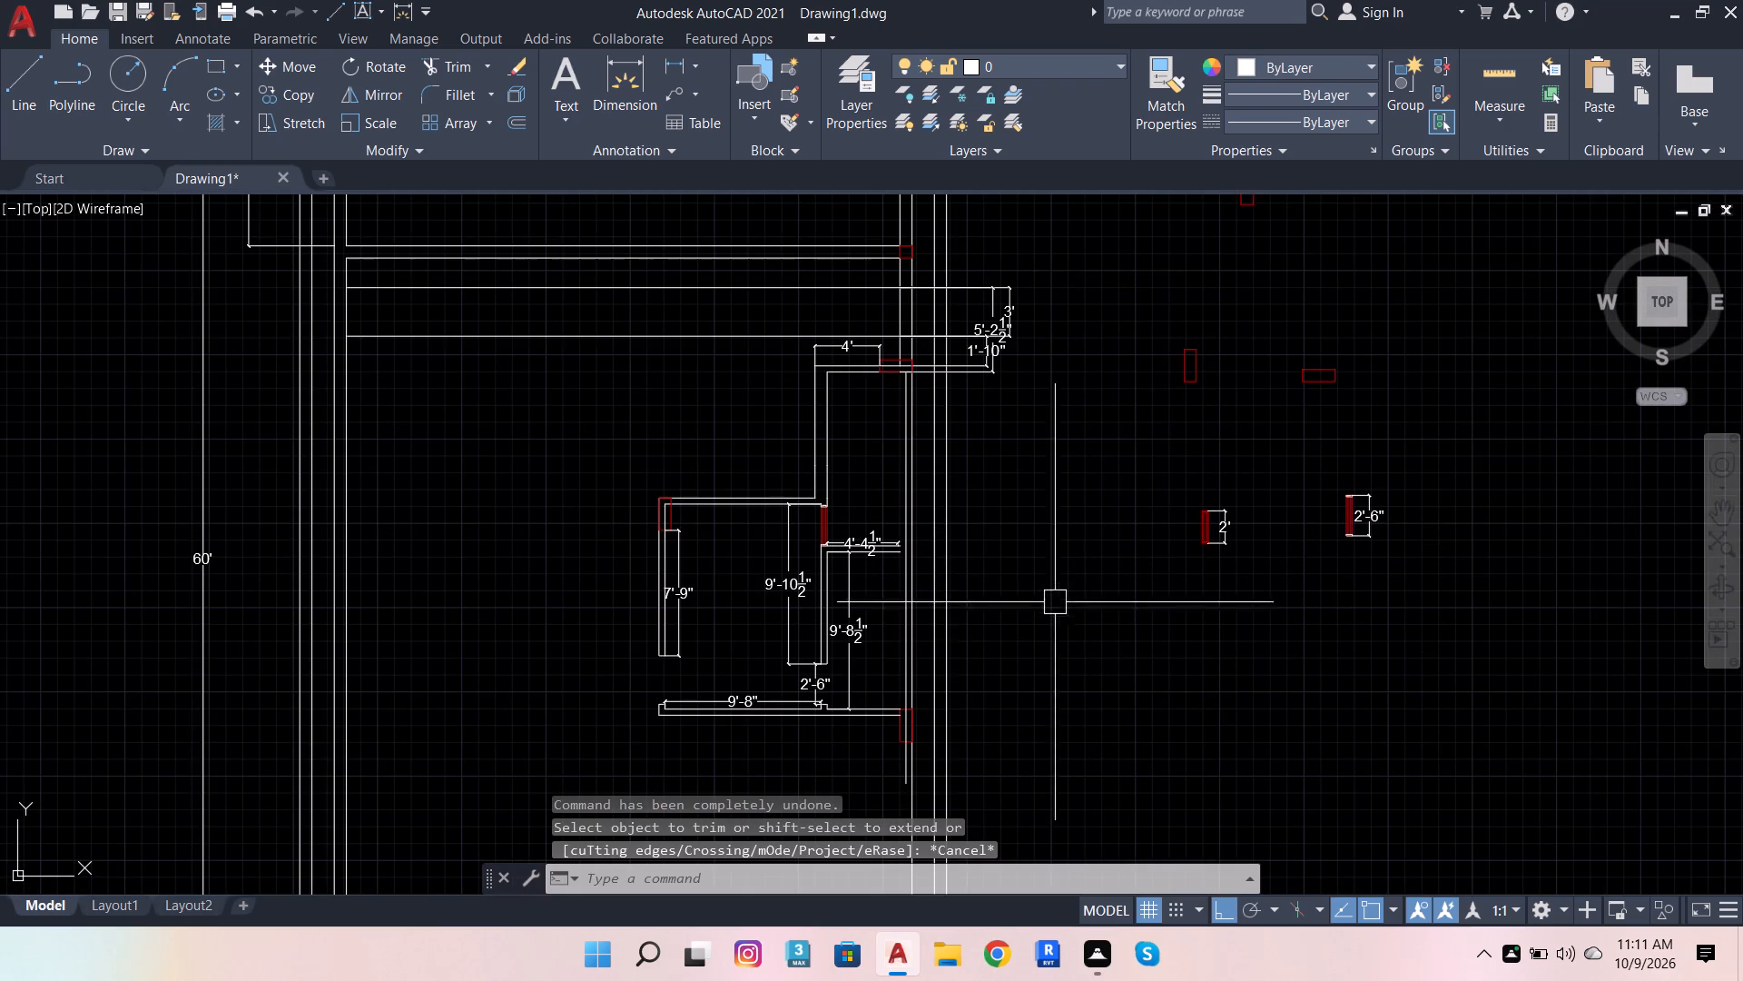
Erase the small rooms' walls, partitions, window, left red column and dimensions, keeping the east wall and its lower red column.
click(572, 439)
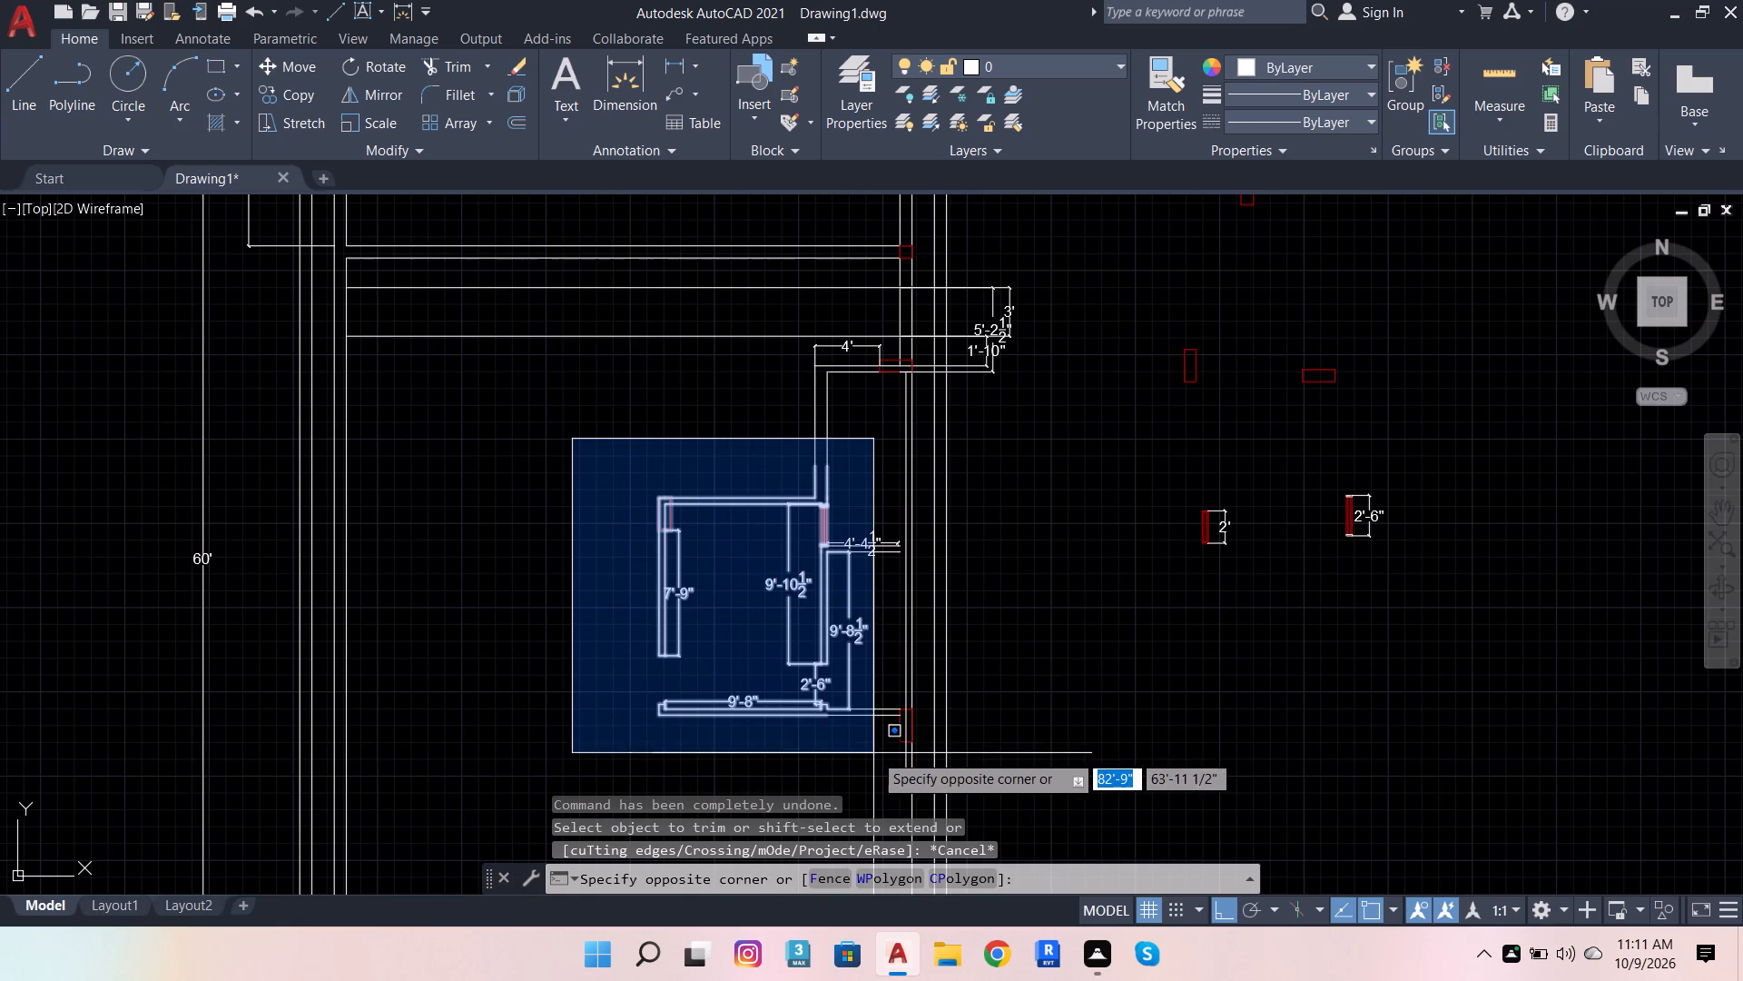
click(902, 787)
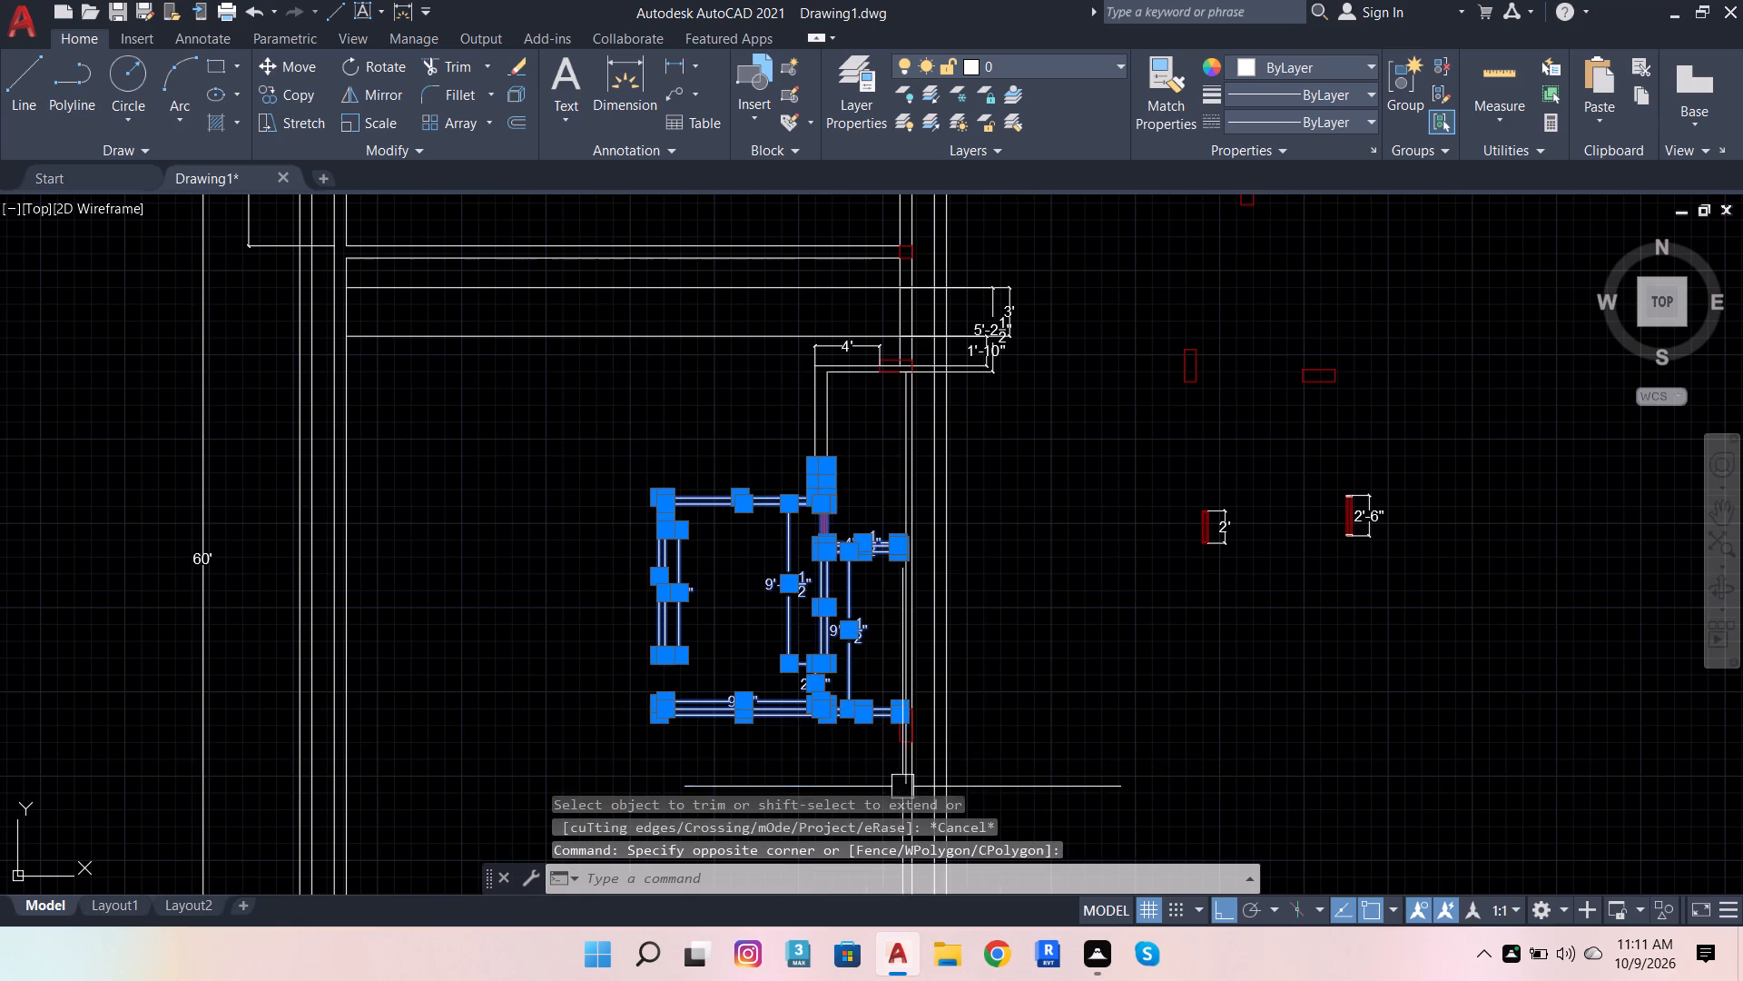
key(Delete)
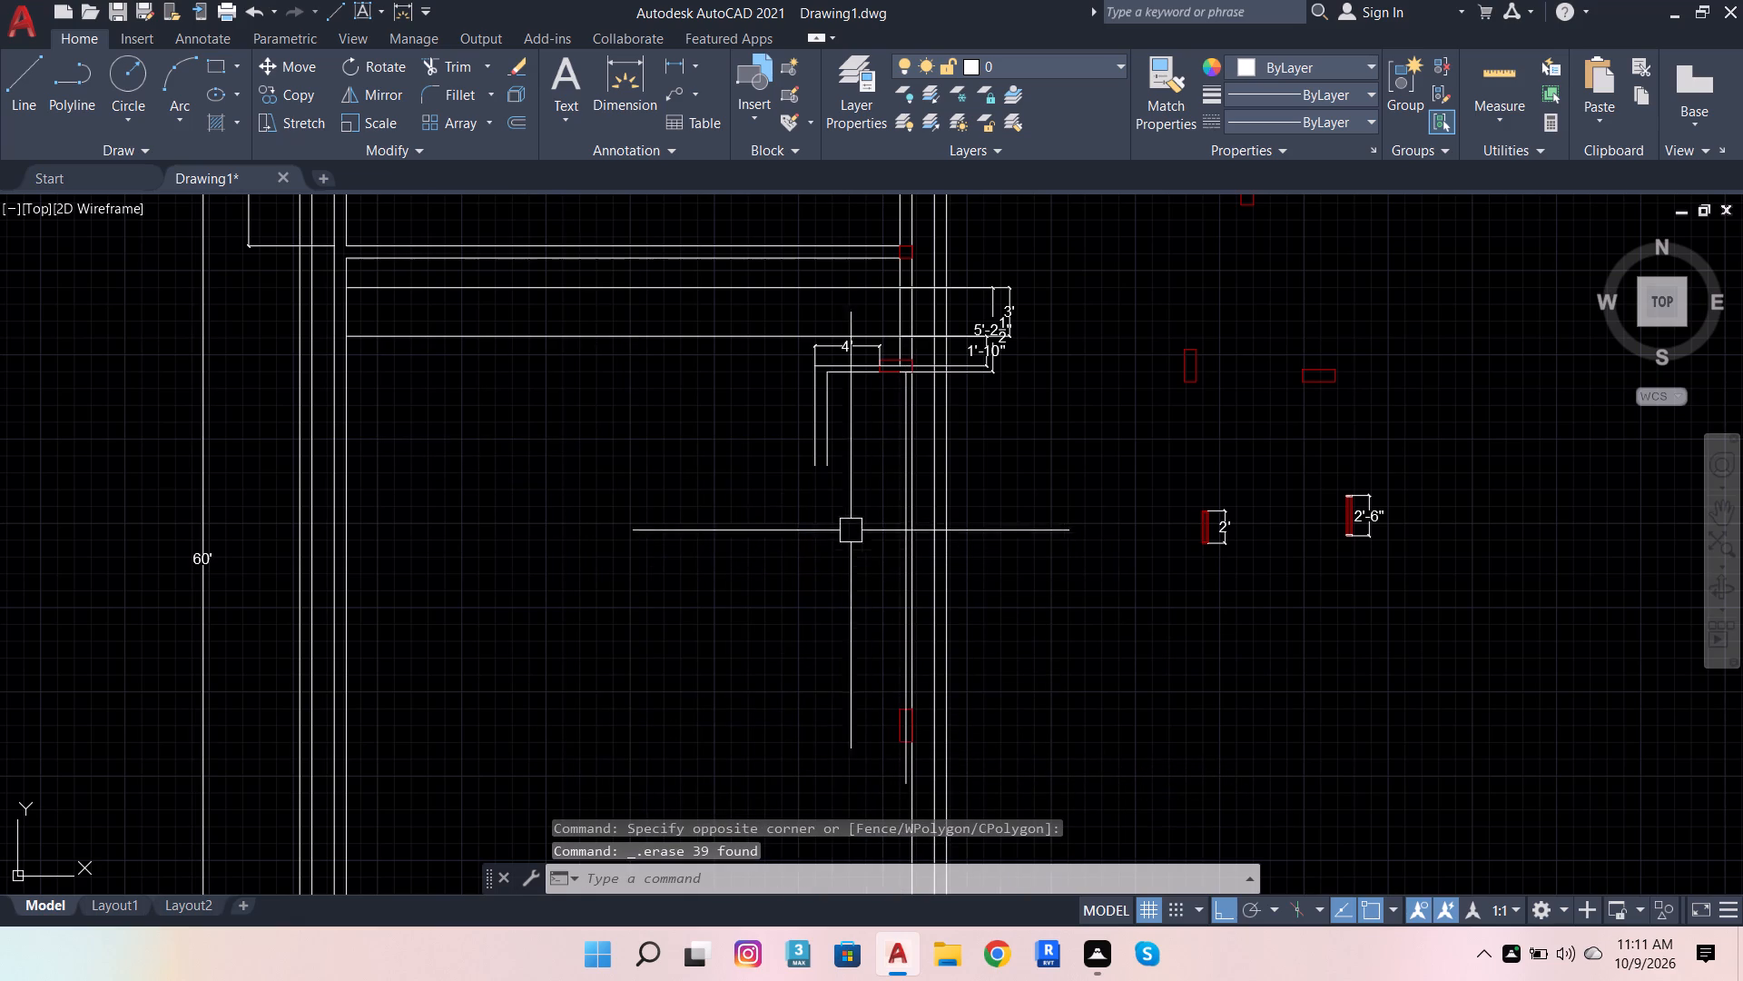
Erase the two remaining vertical wall lines below the west end of the 4' dimension.
scroll(854, 453, up, 2)
click(783, 442)
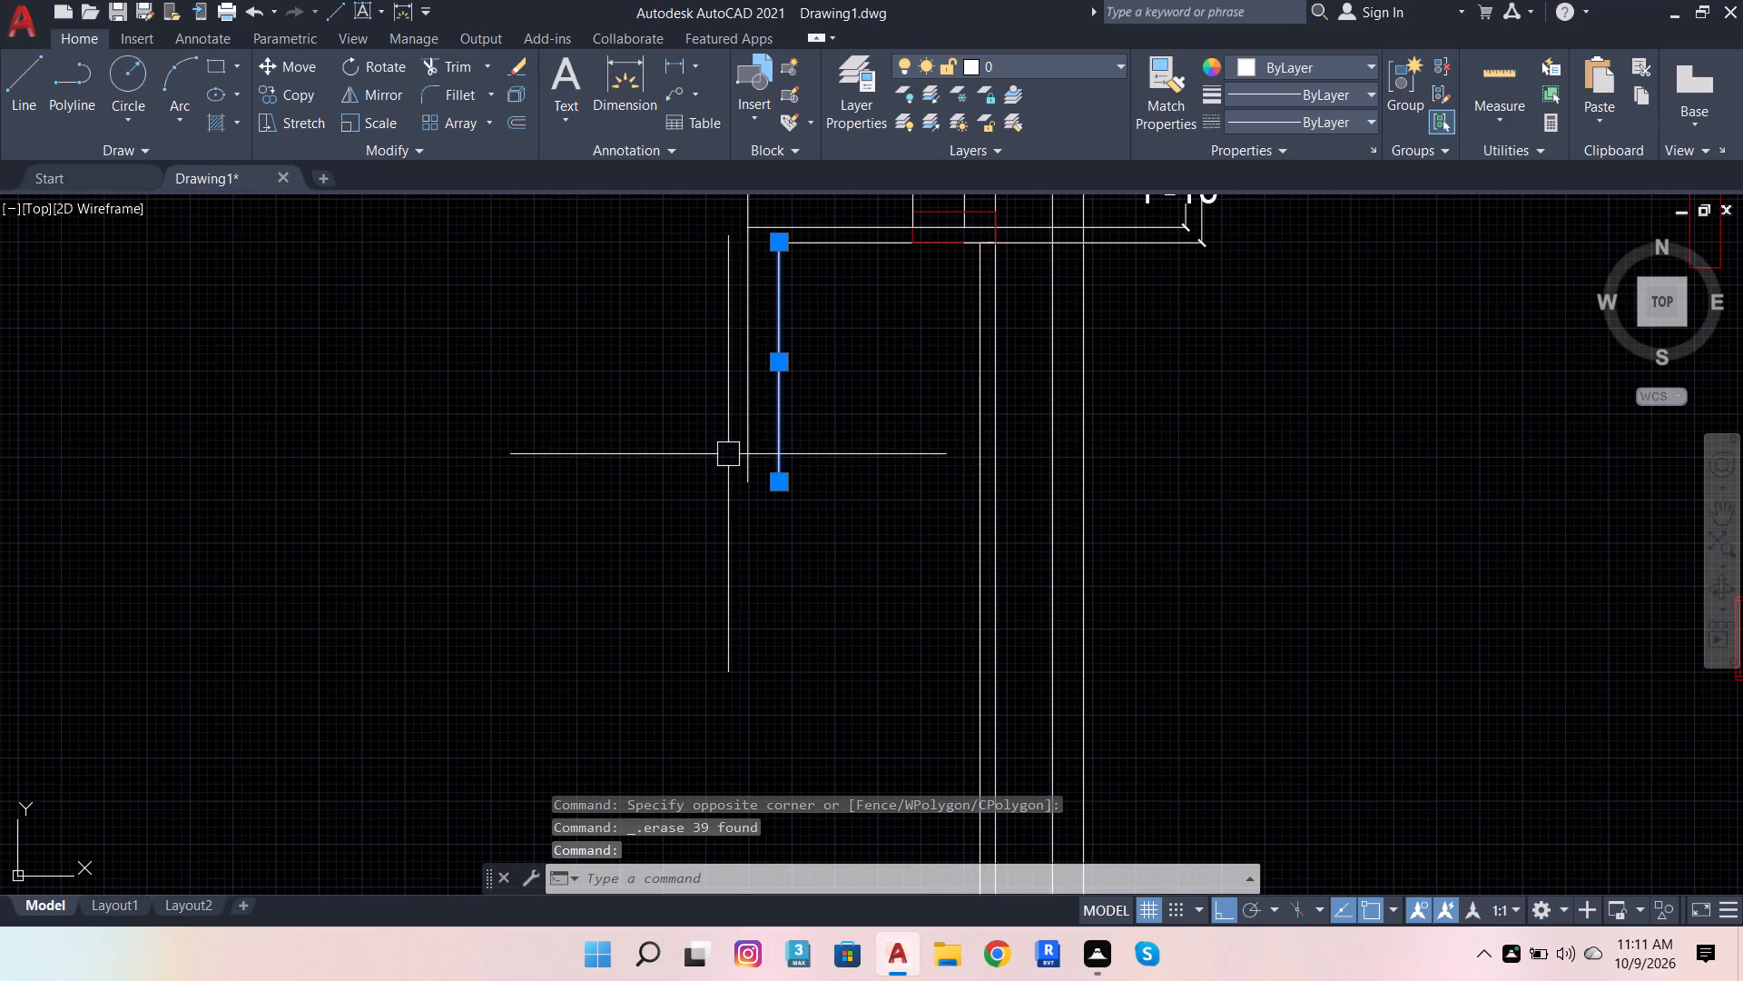
click(748, 441)
key(Delete)
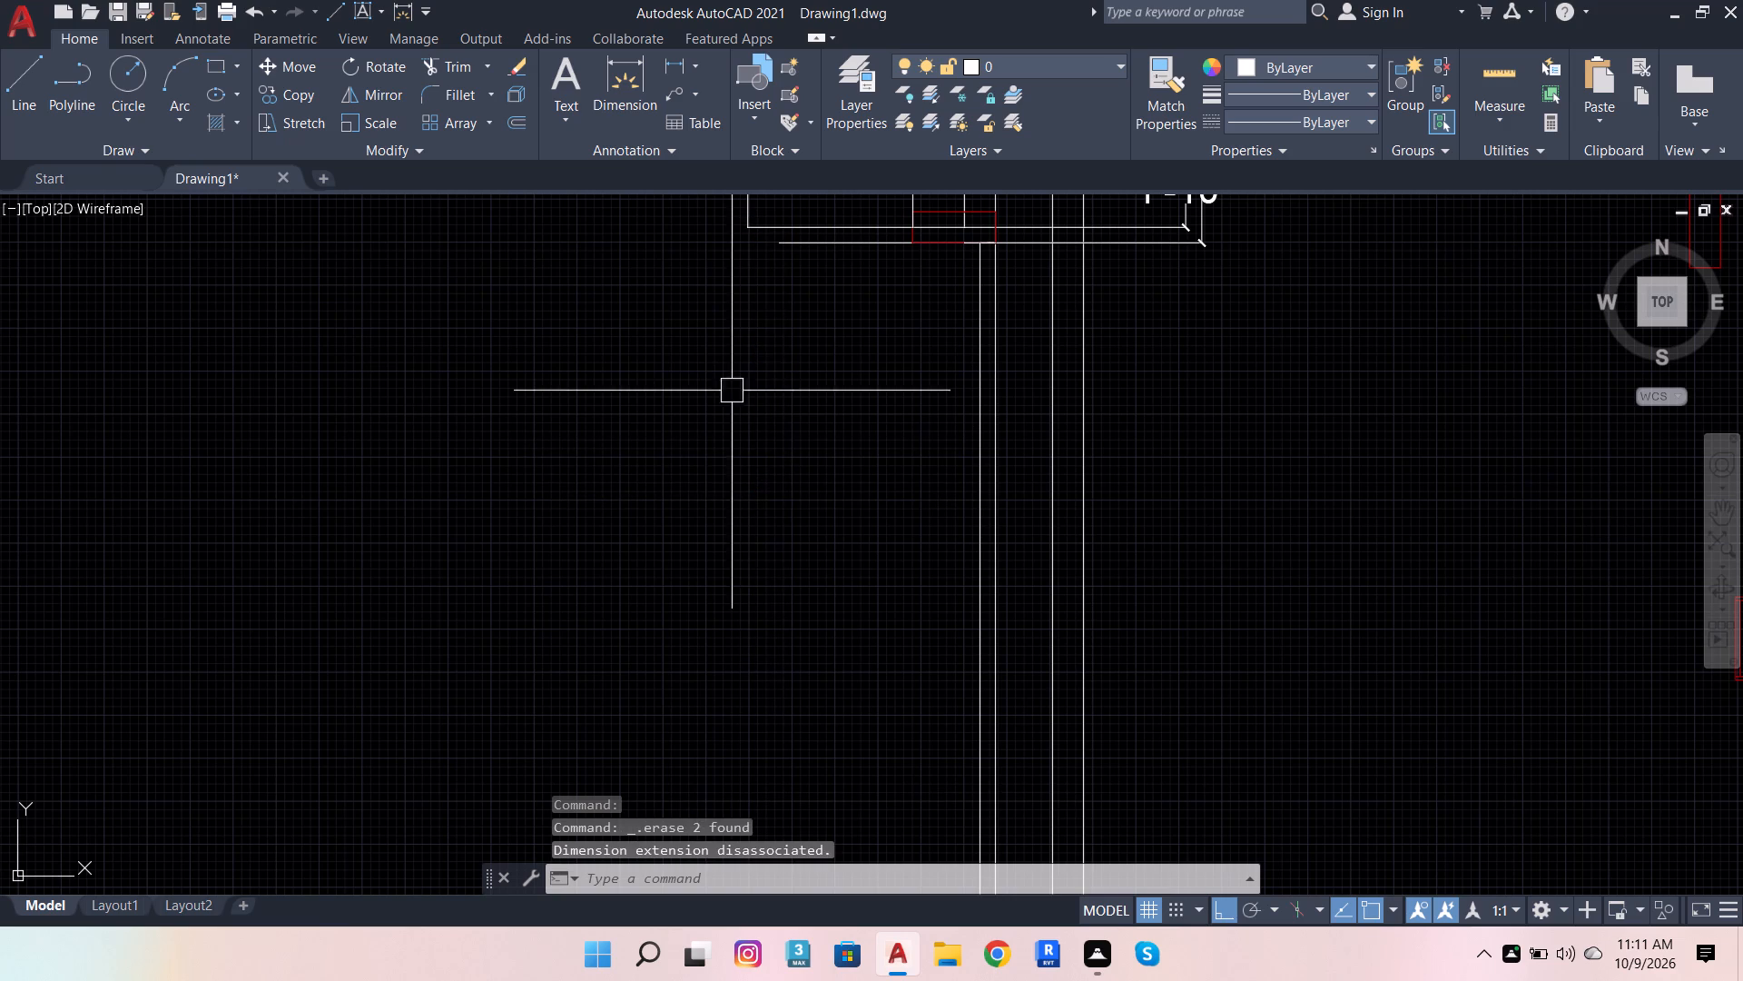
Start a line at the west end of the lower wall line under the 4' dimension and run it 4.6" down.
click(19, 75)
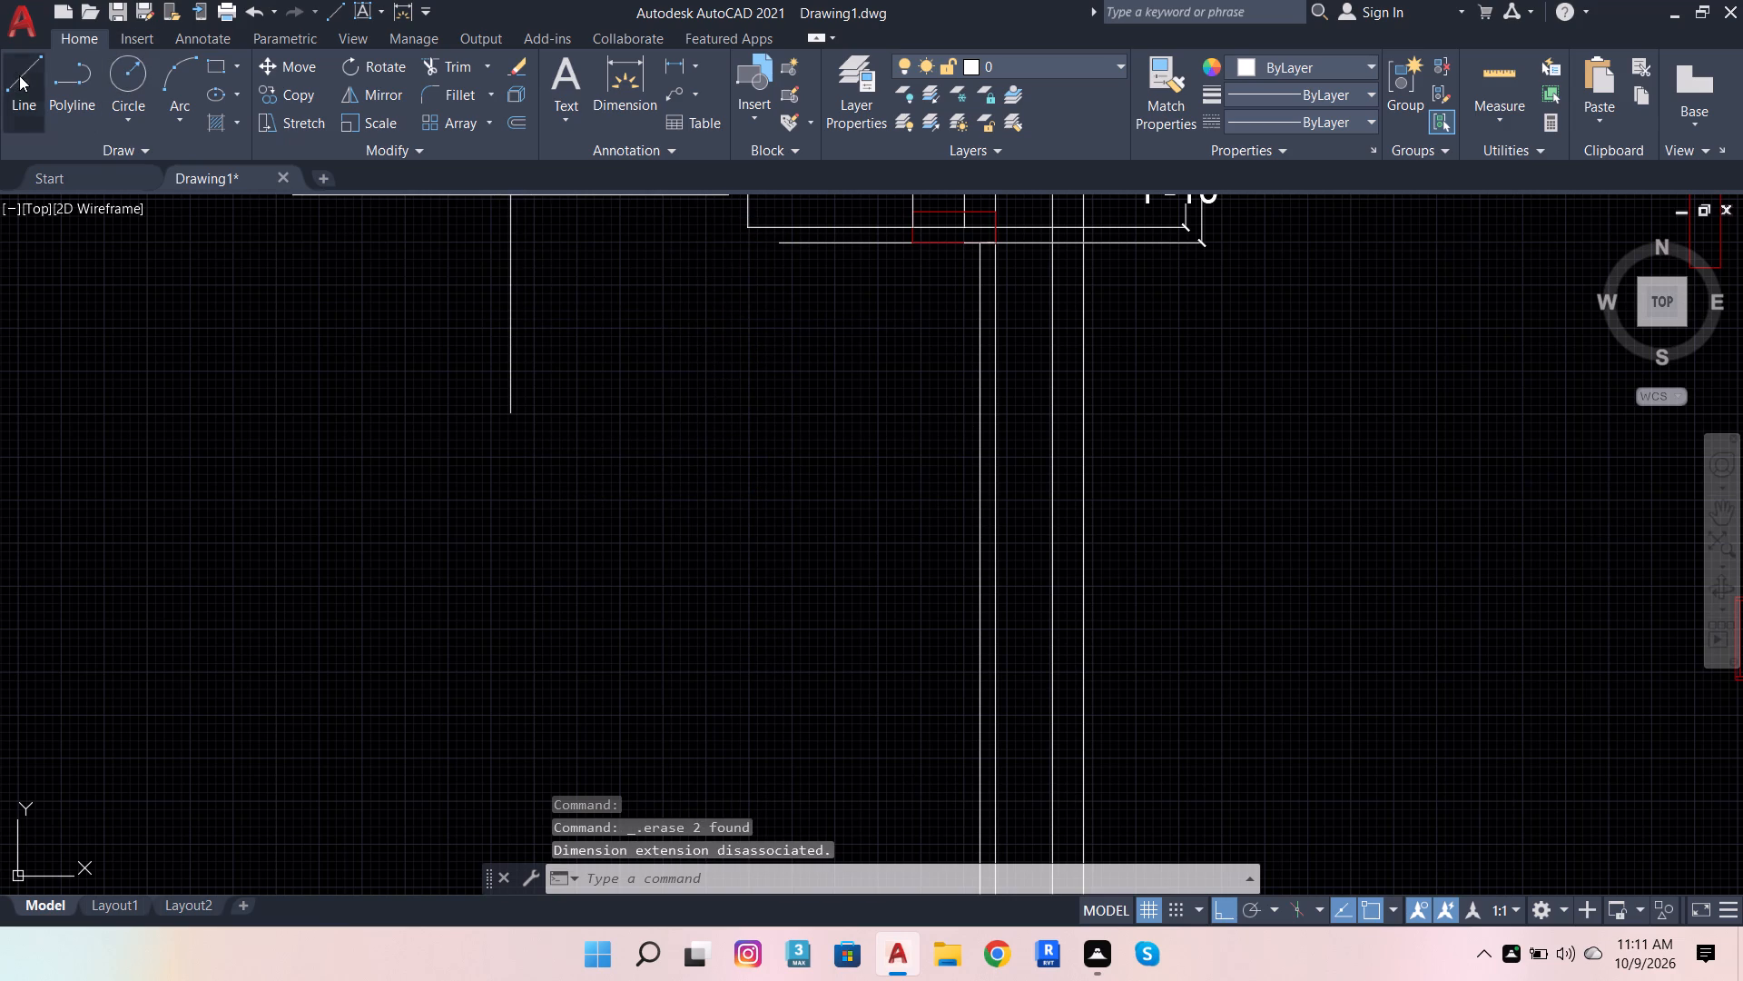
click(776, 250)
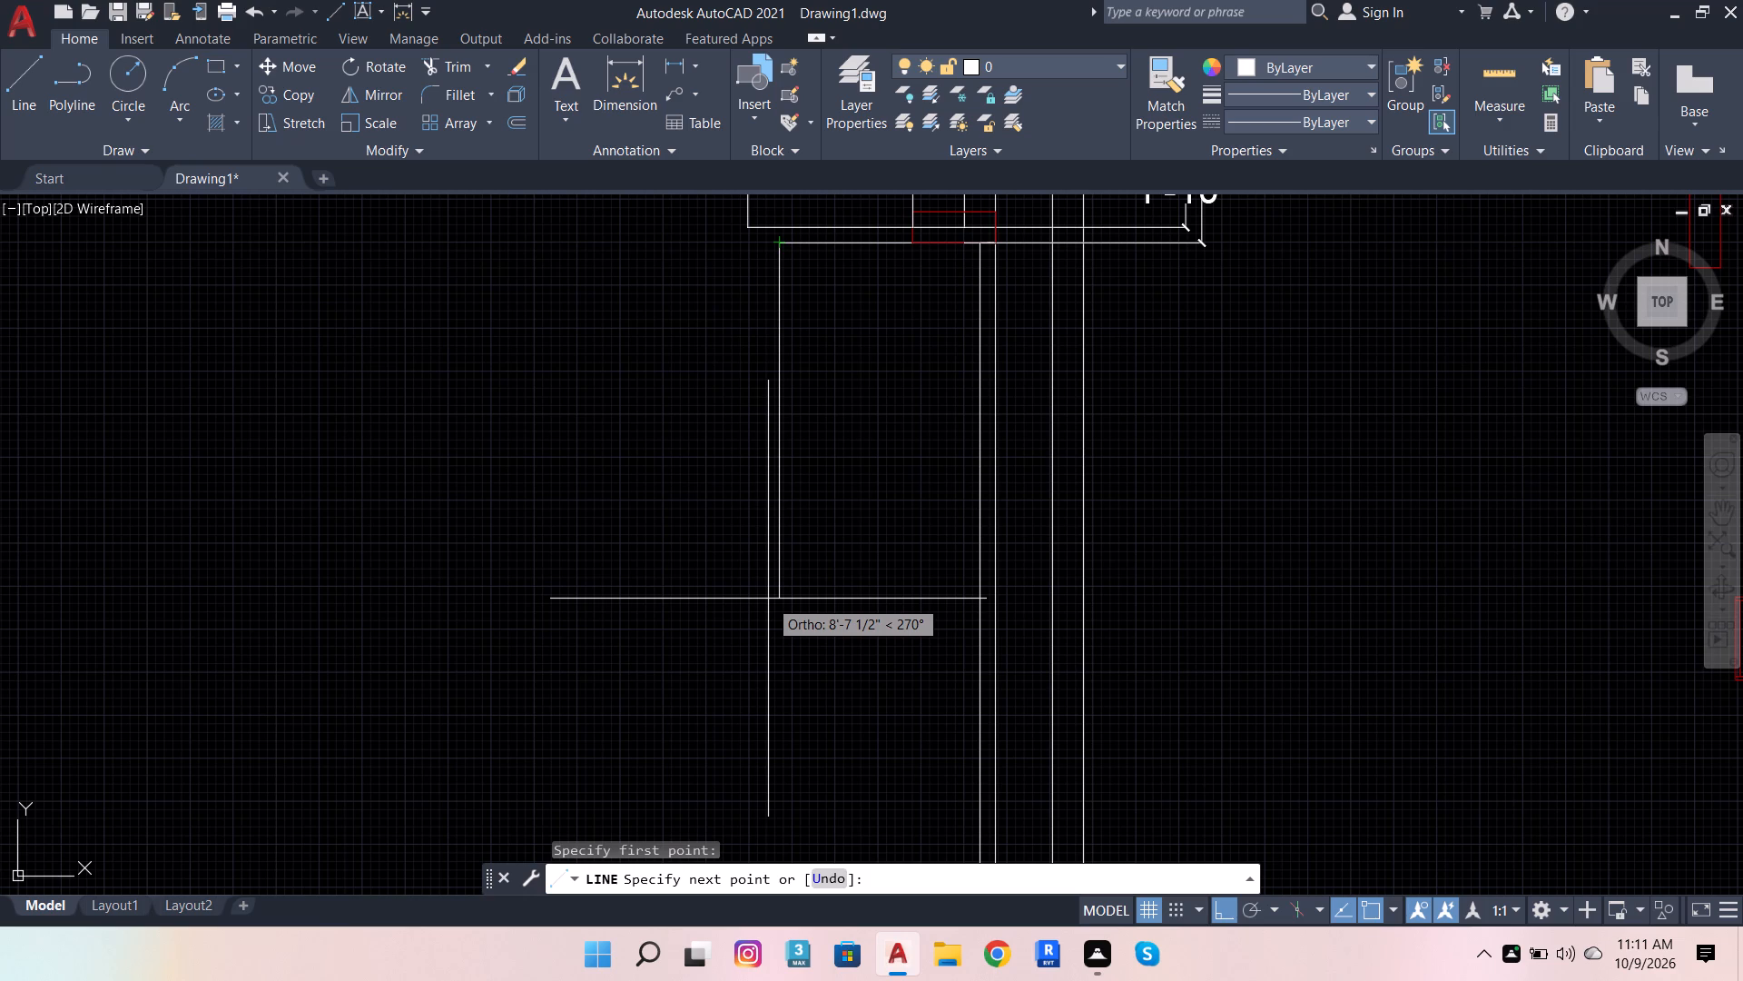
key(4)
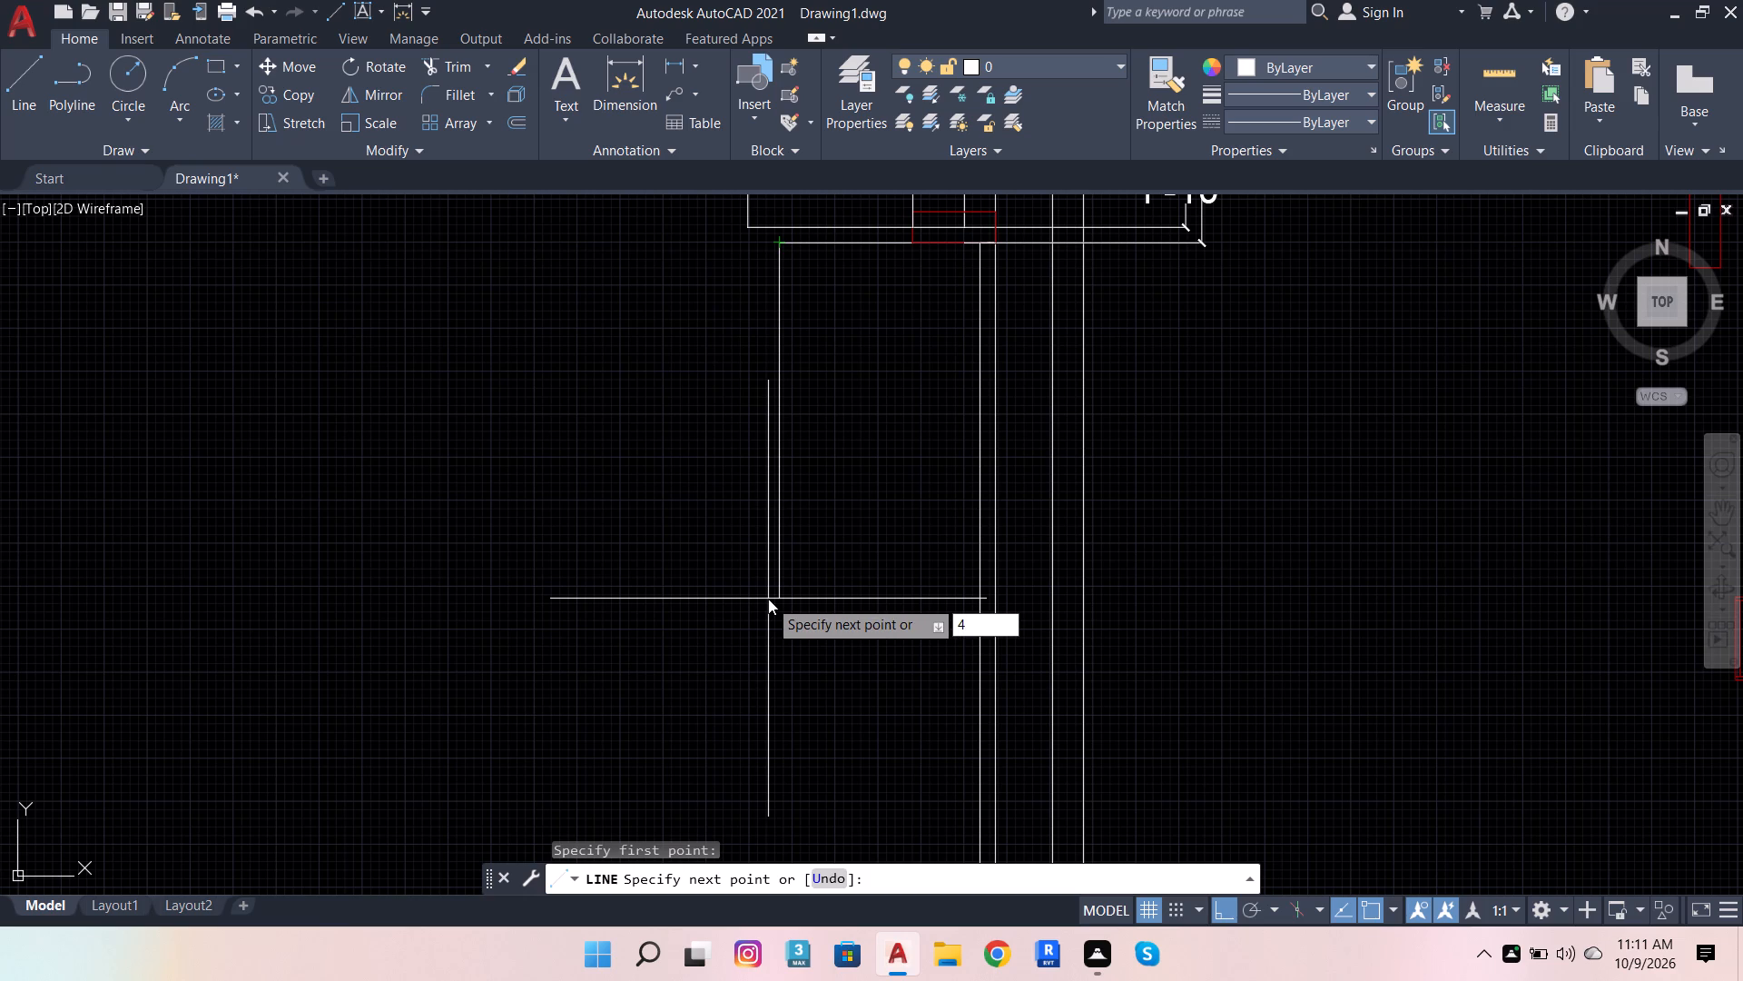
key(period)
key(6)
key(Return)
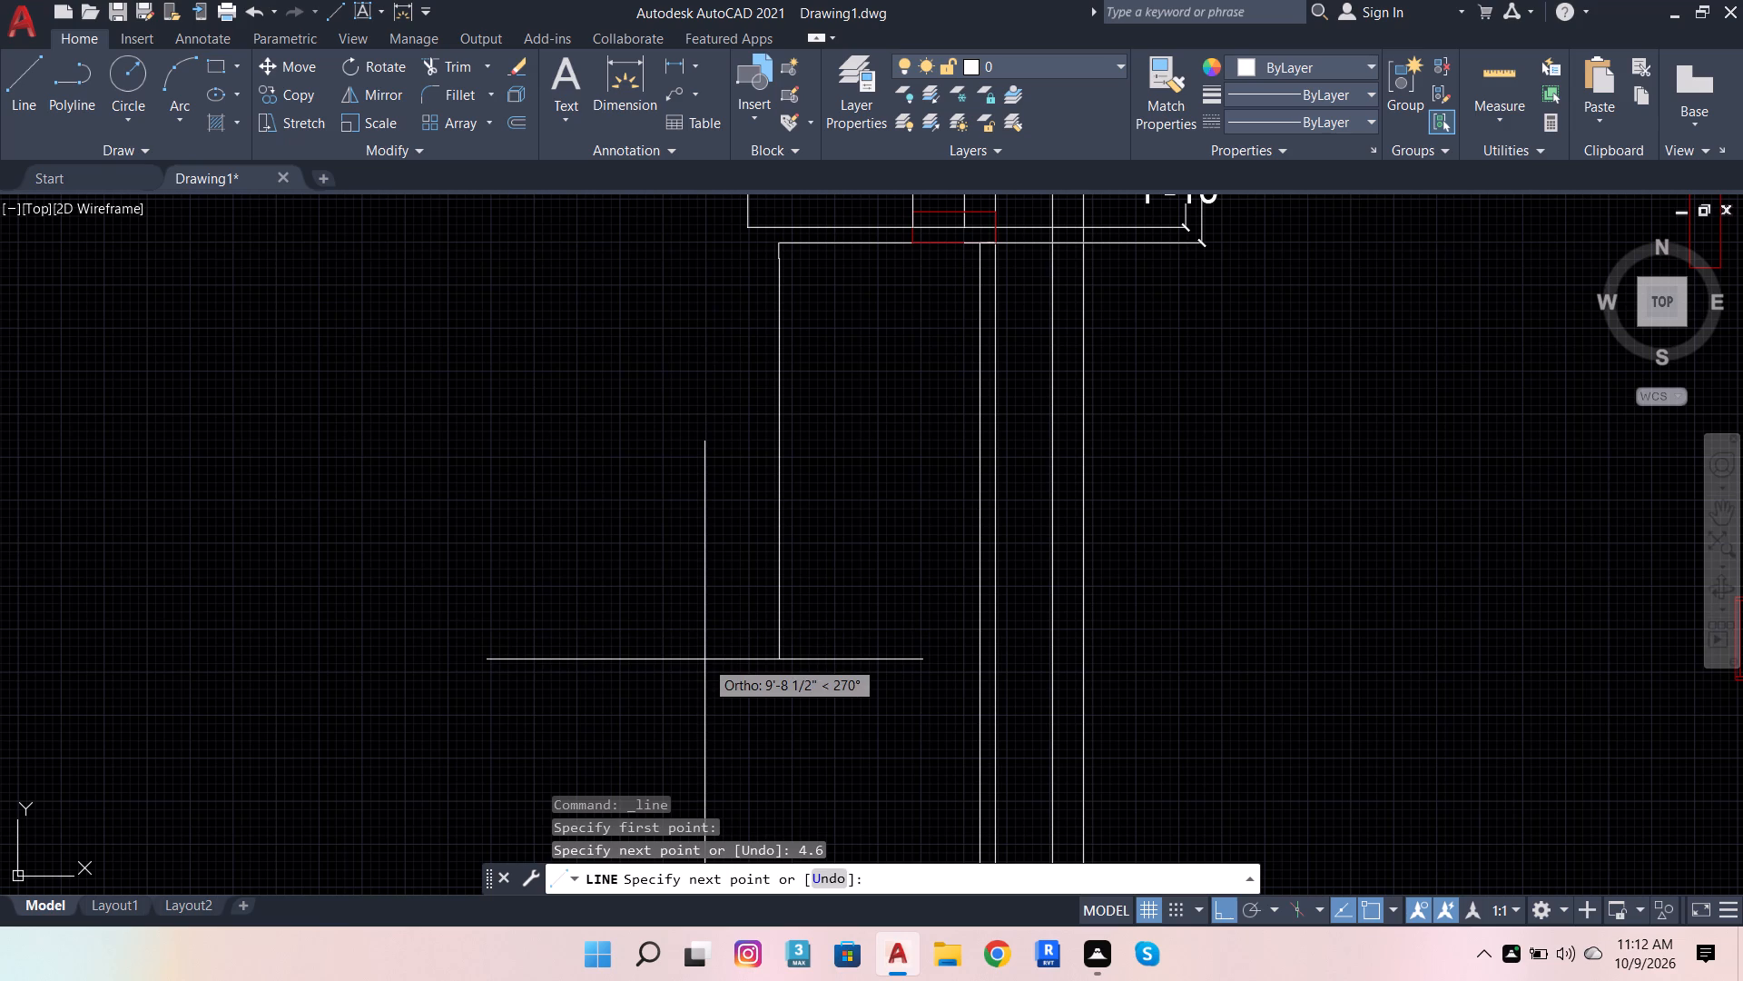
Continue the line 6'2" straight down for the small room's west wall.
text(6')
key(2)
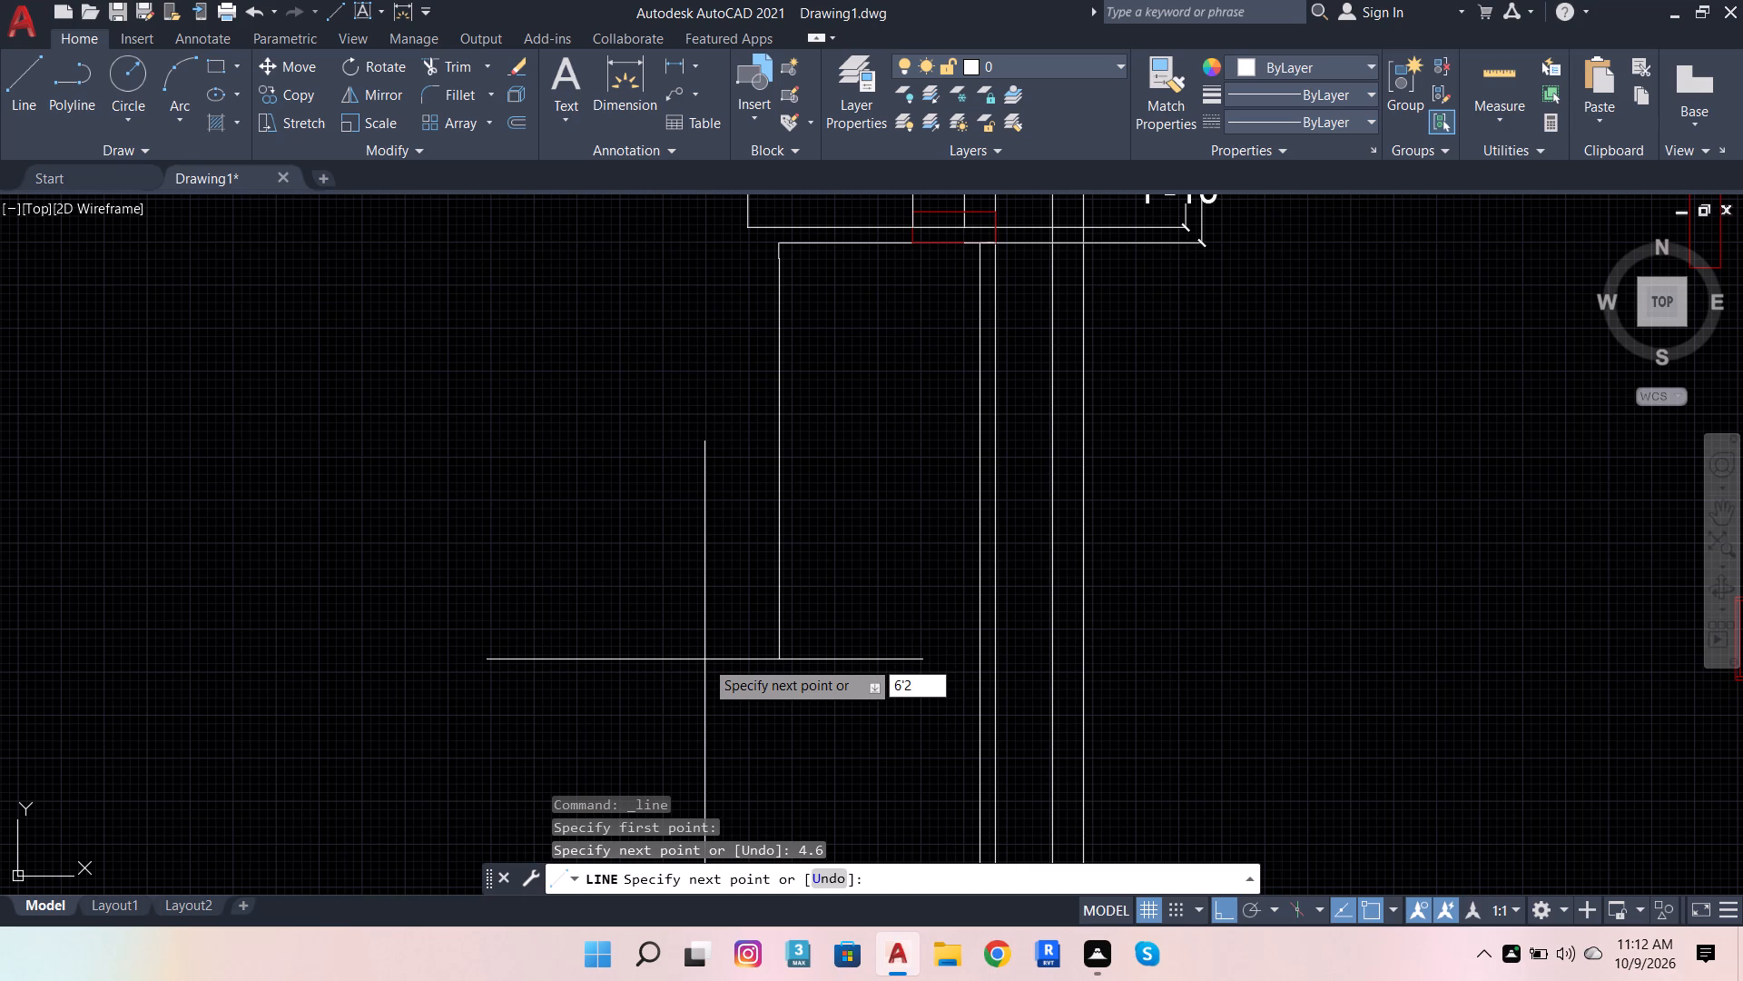
key(minus)
text(4.)
key(6)
key(Return)
key(BackSpace)
key(BackSpace)
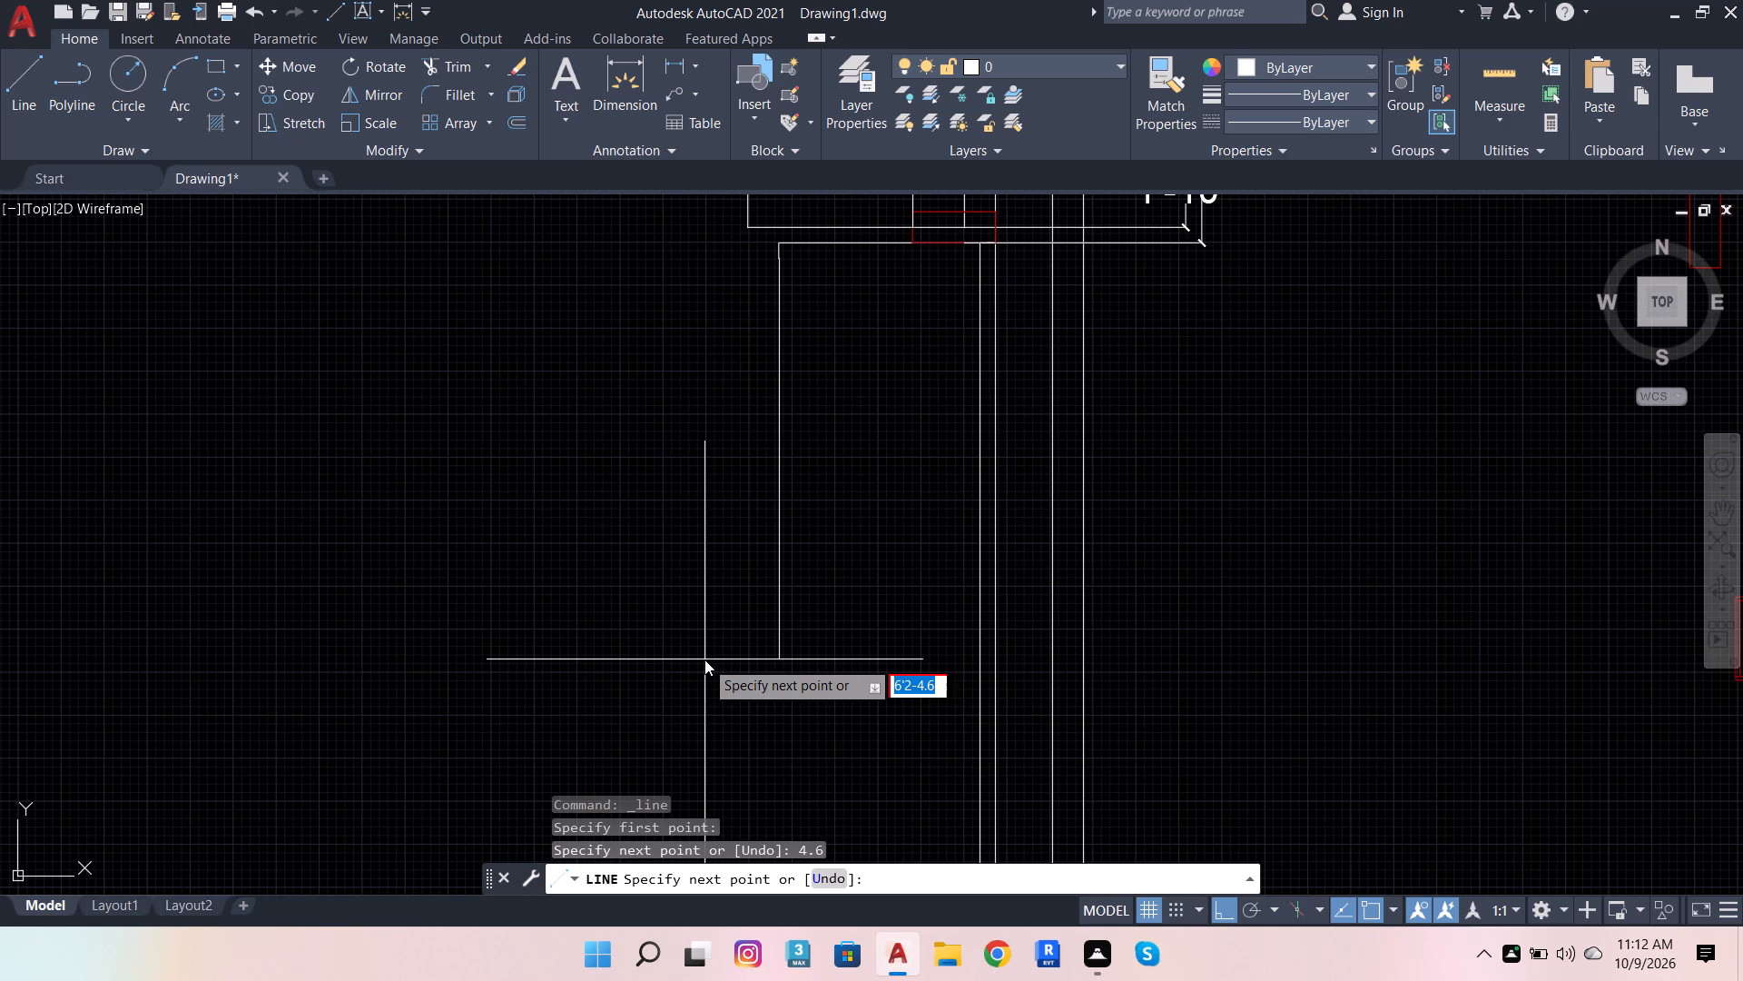
text(6')
key(2)
key(Return)
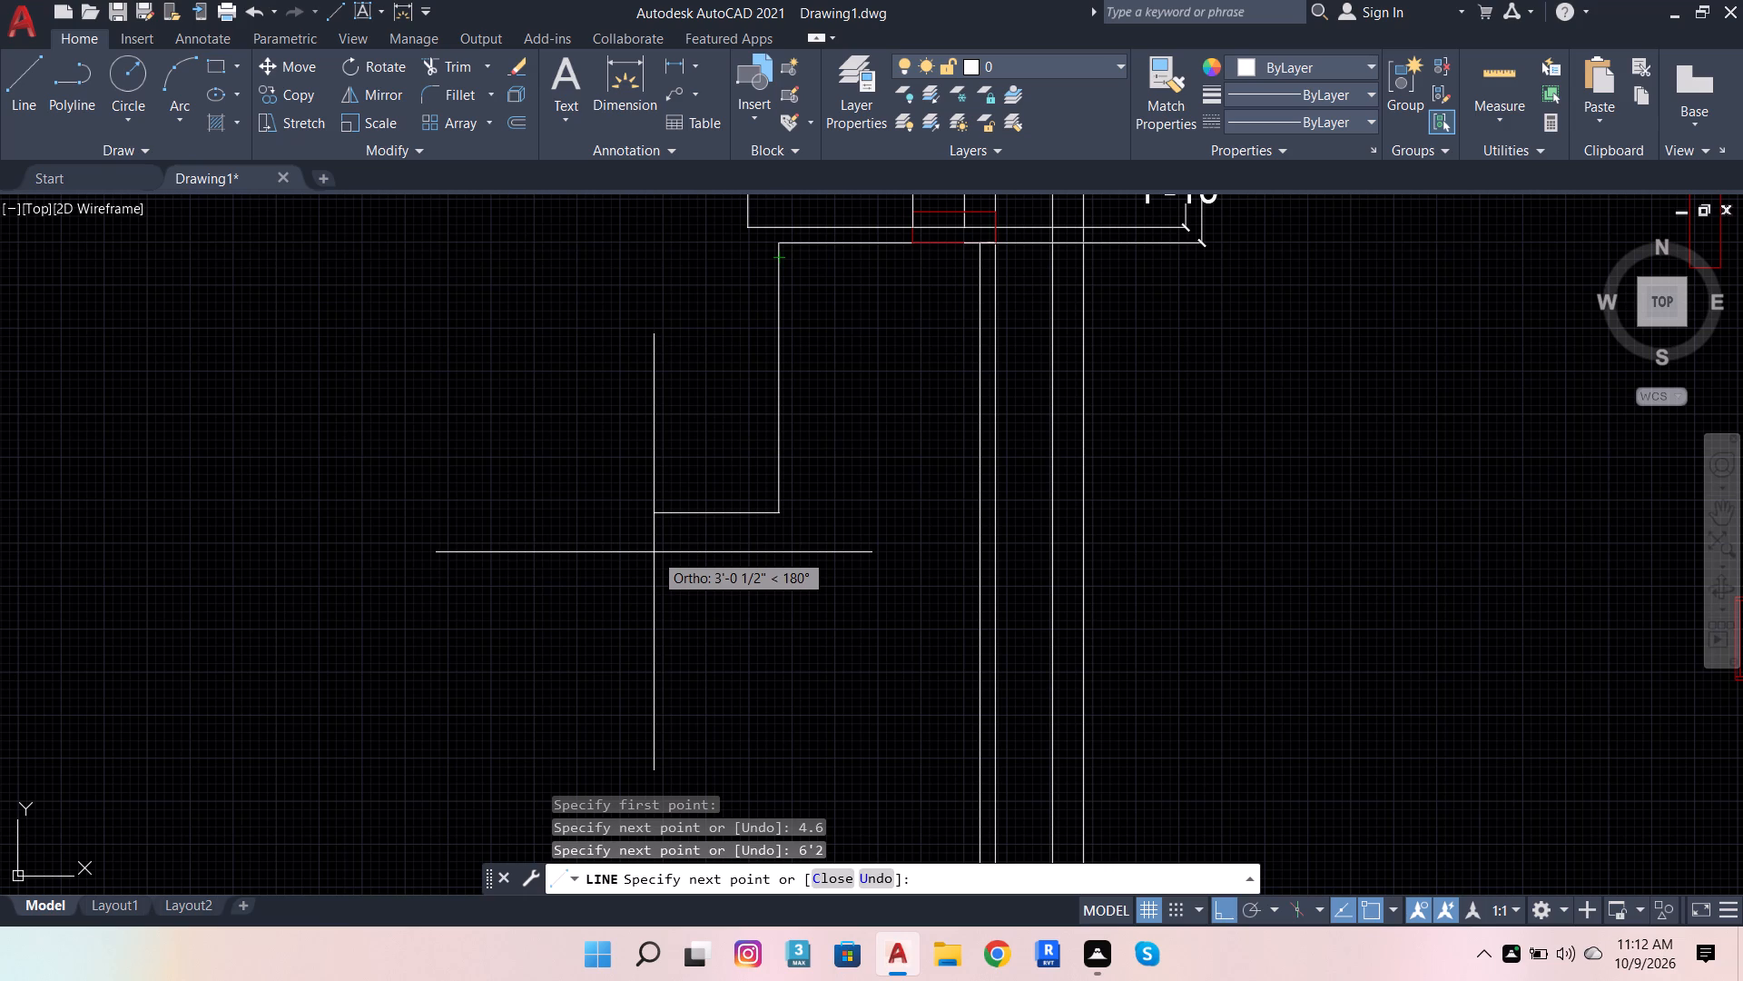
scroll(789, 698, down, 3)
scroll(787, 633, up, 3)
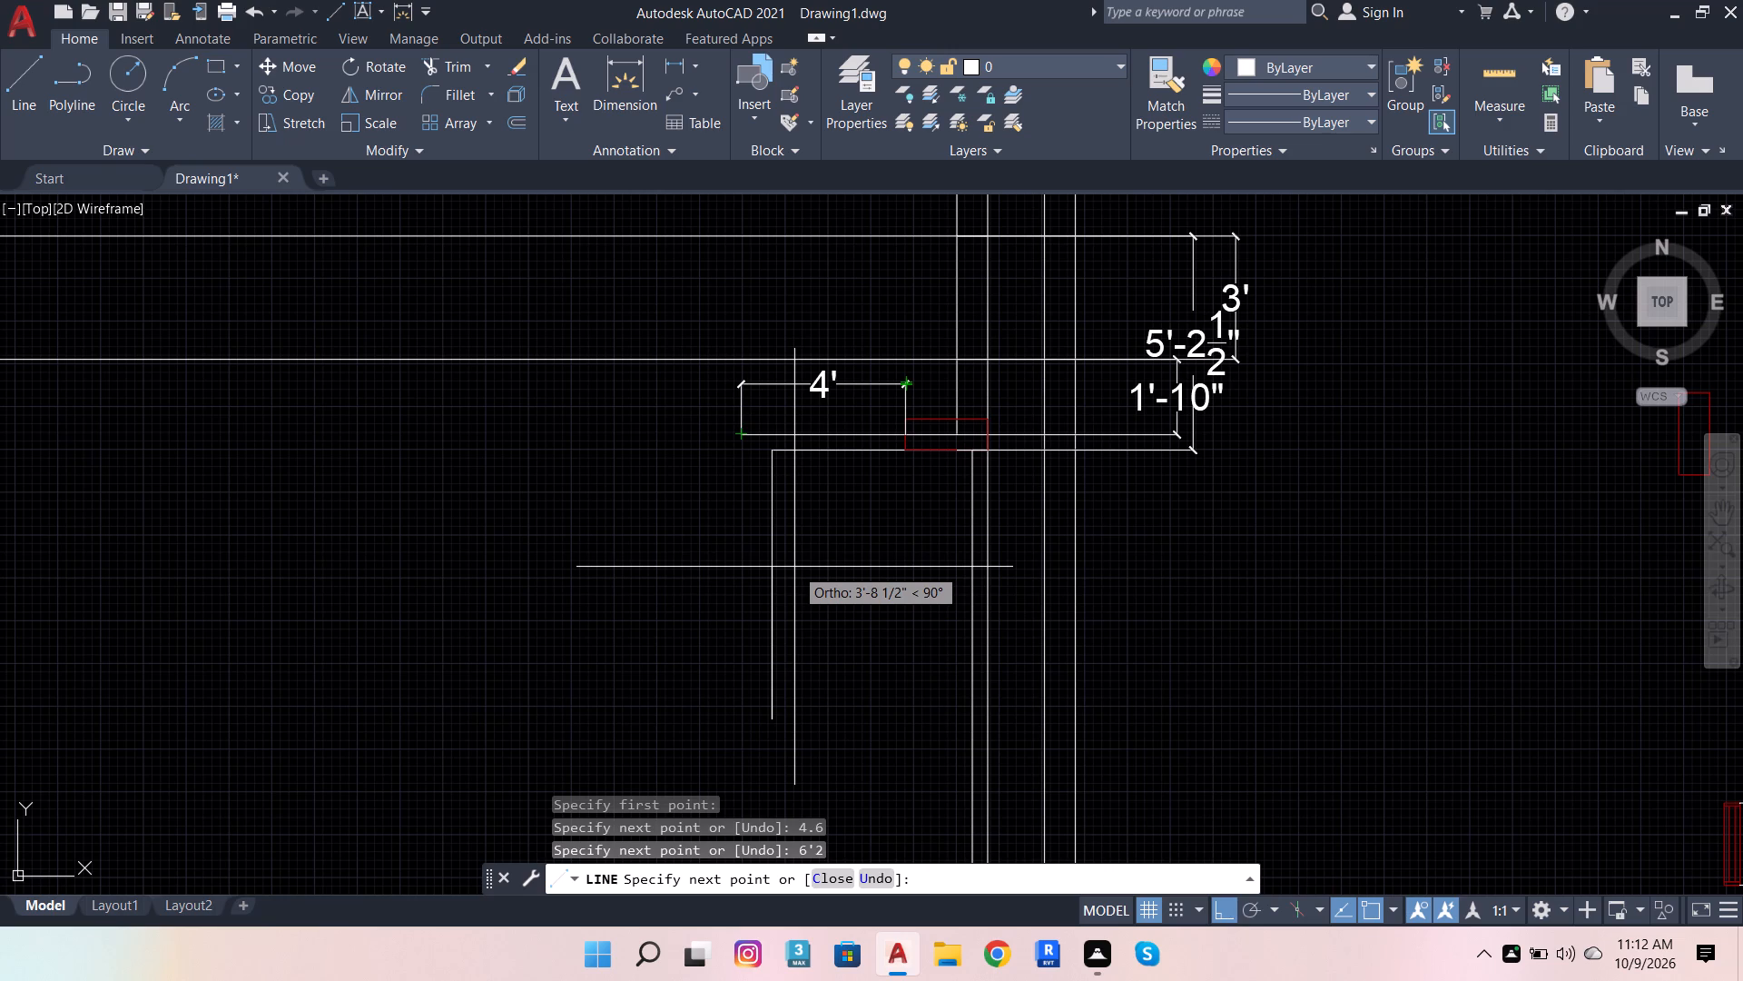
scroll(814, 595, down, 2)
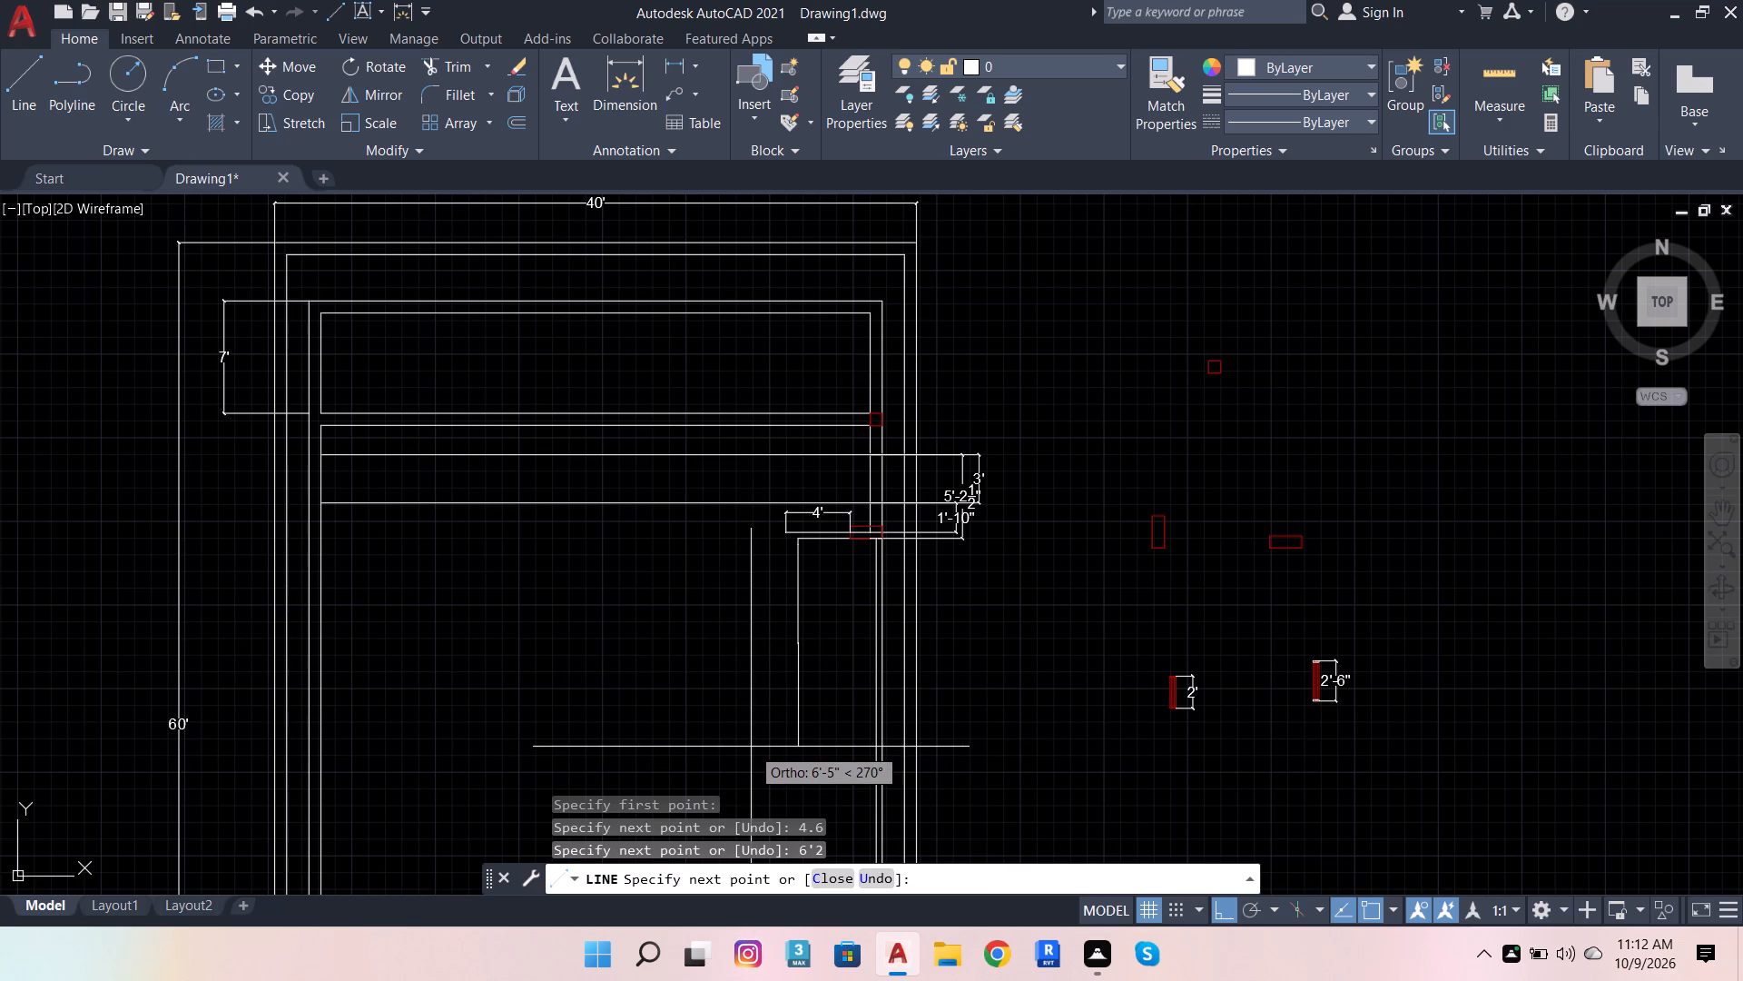
Continue the small room's wall line 2' further down, 9" west, and back up to the west end of the upper line under the 4' dimension.
text(2')
key(Return)
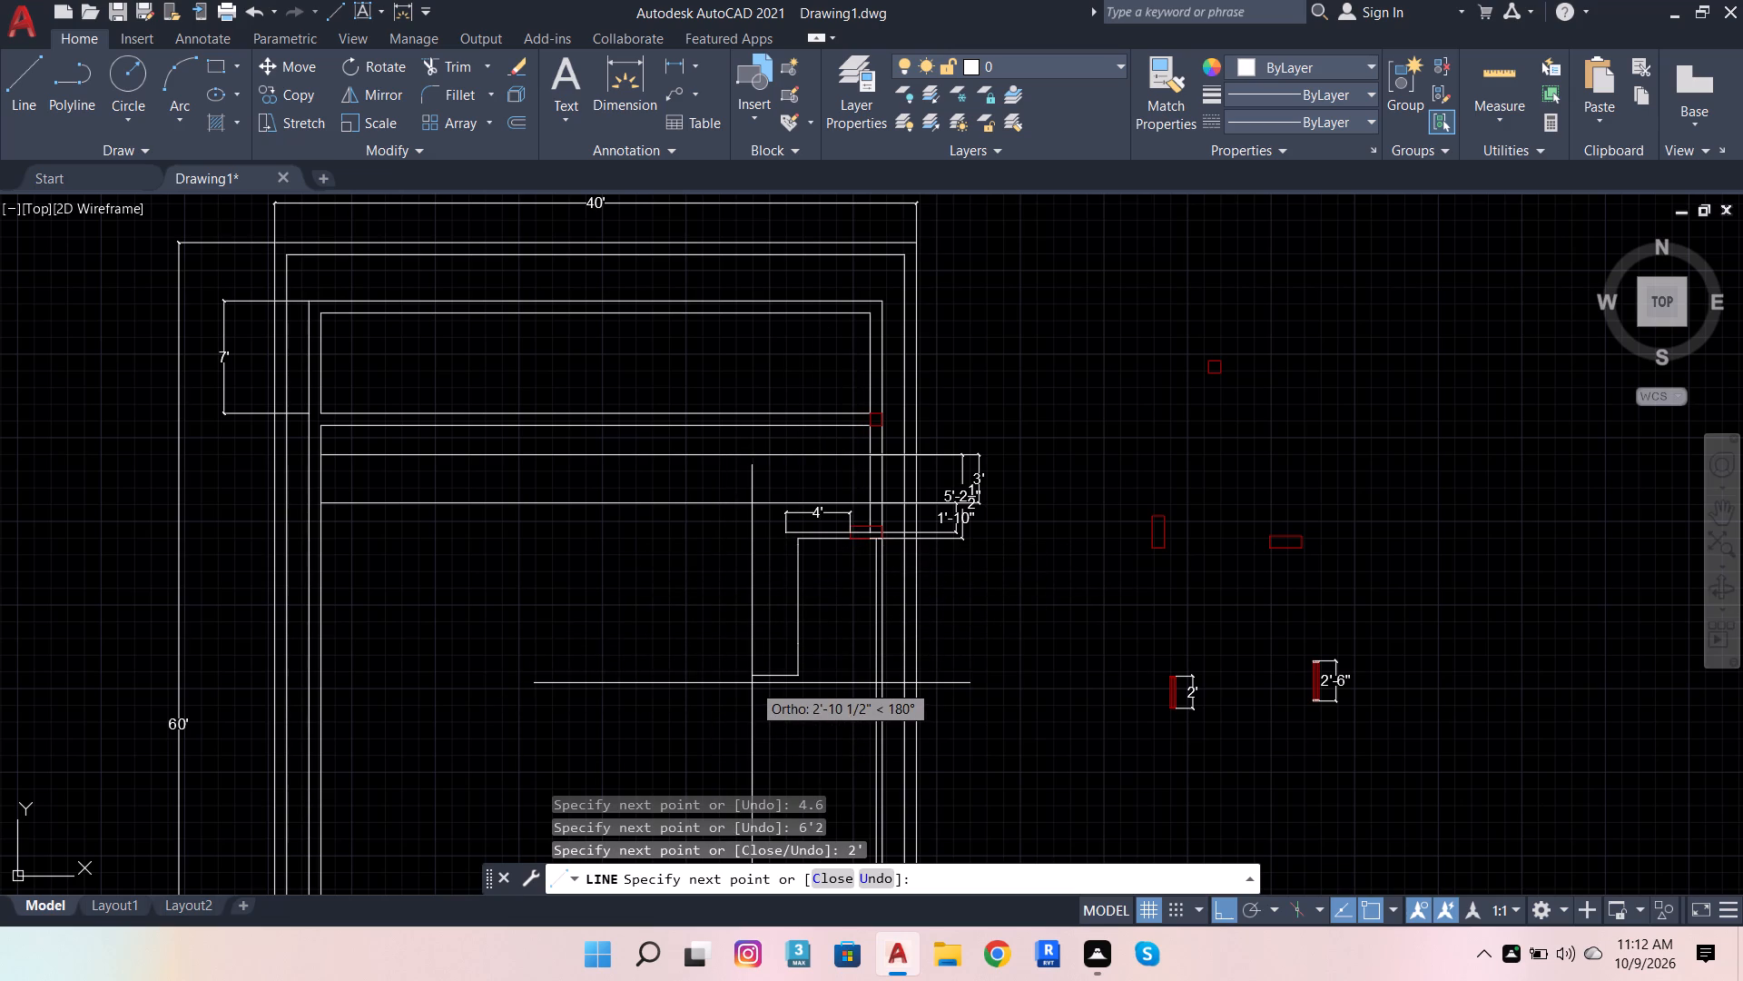
key(9)
key(Return)
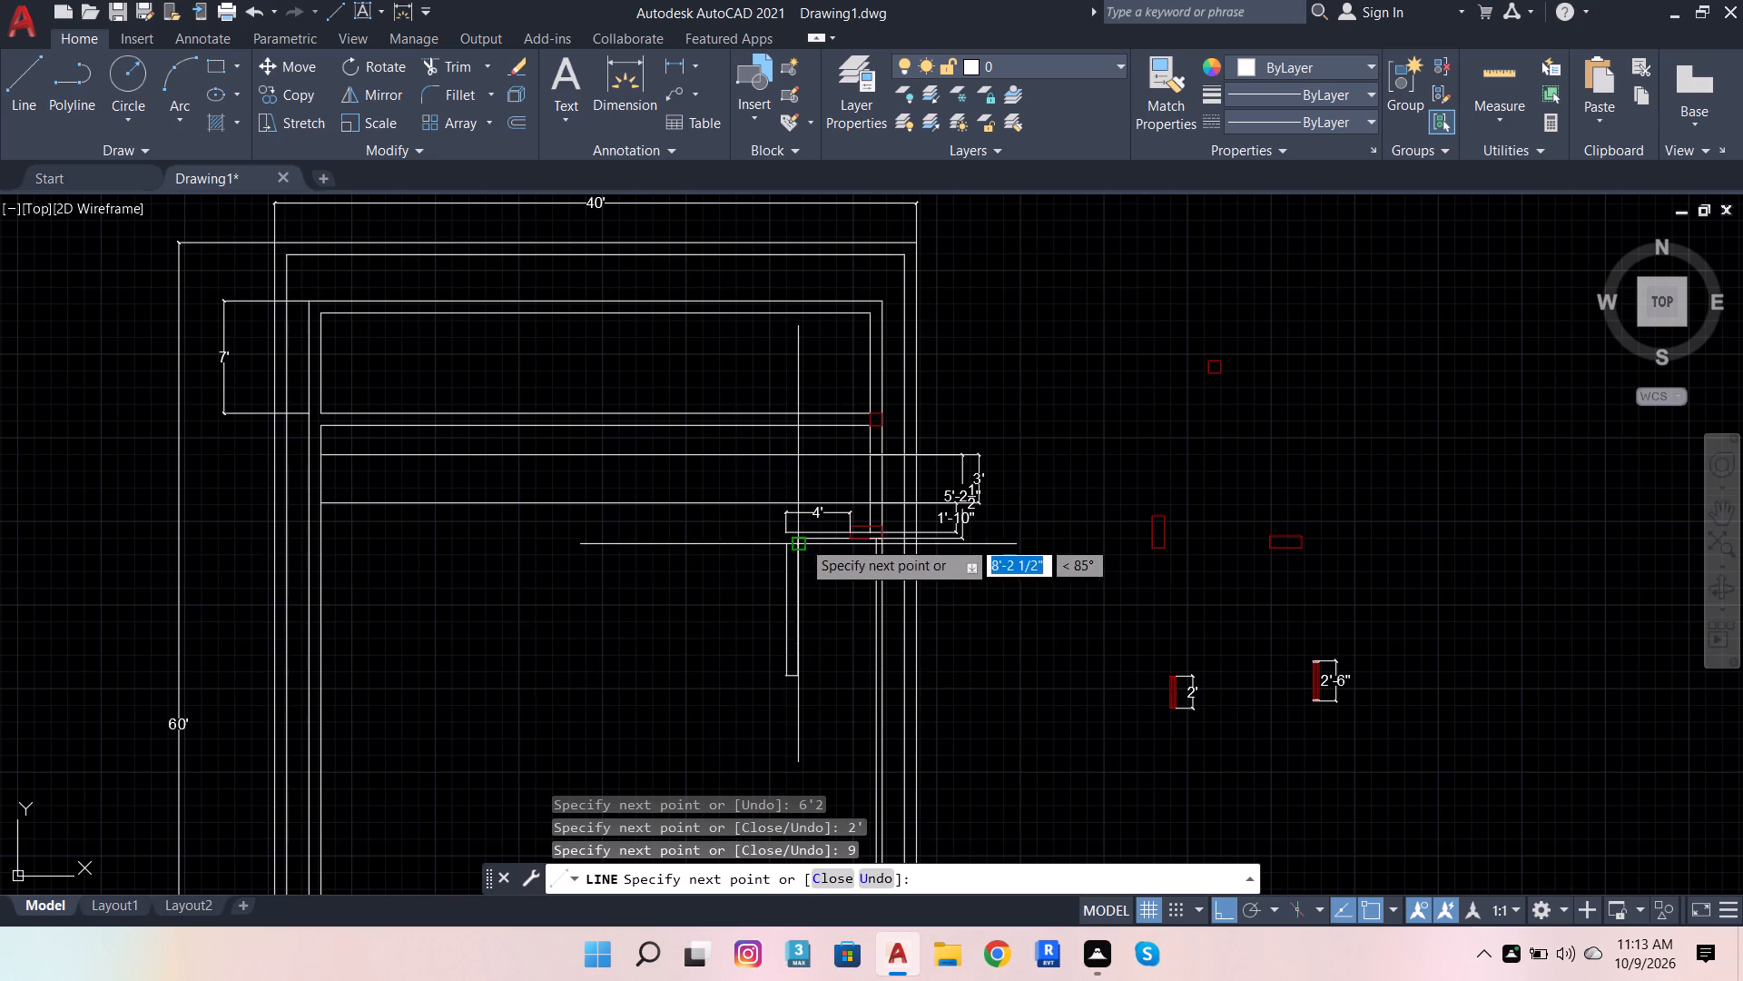
click(789, 522)
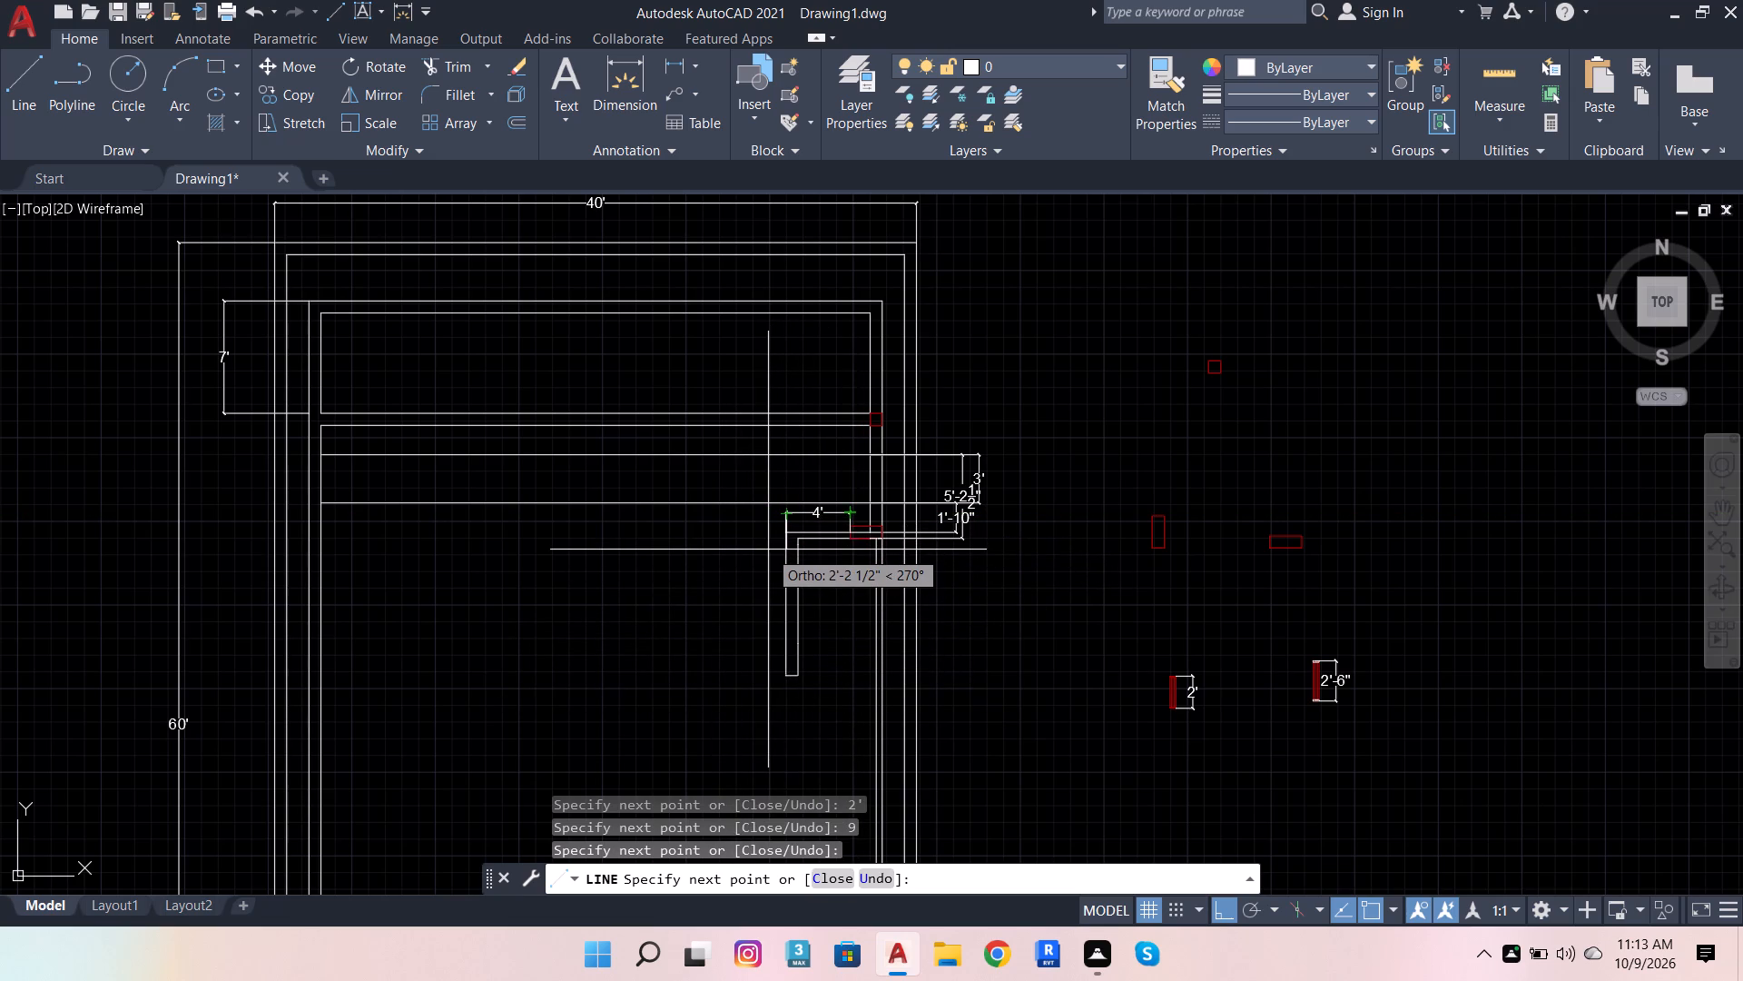
key(ctrl+z)
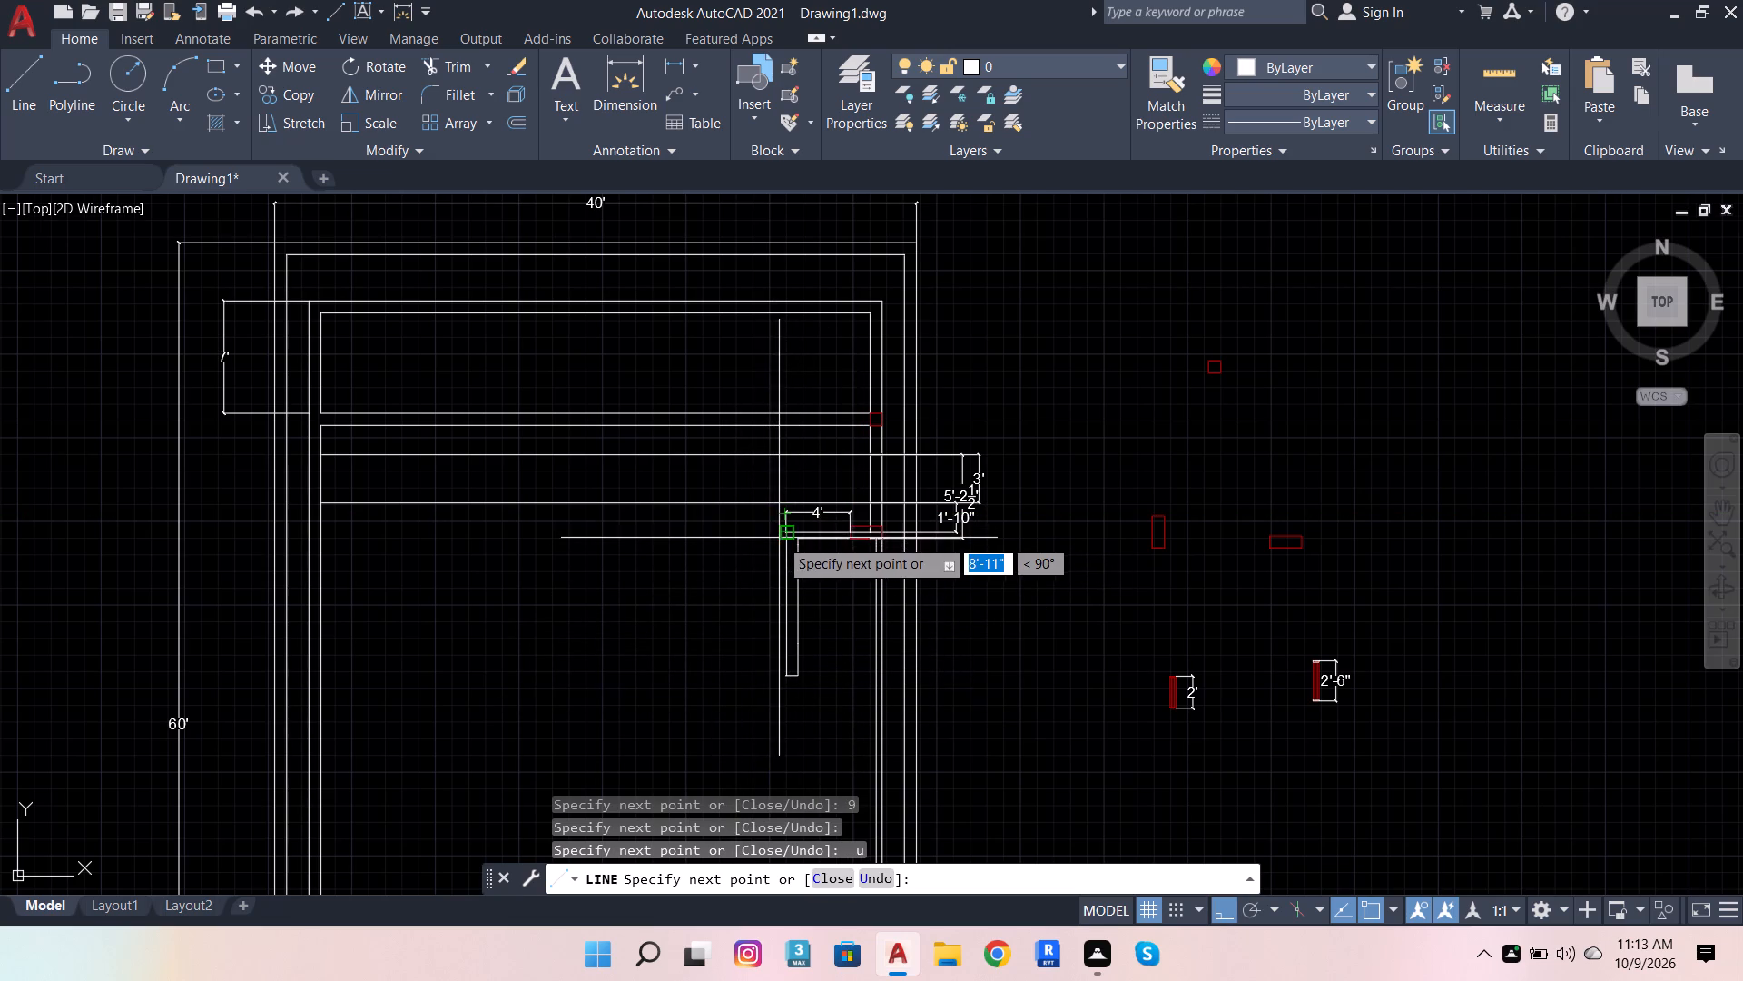
scroll(779, 538, up, 4)
click(815, 489)
key(space)
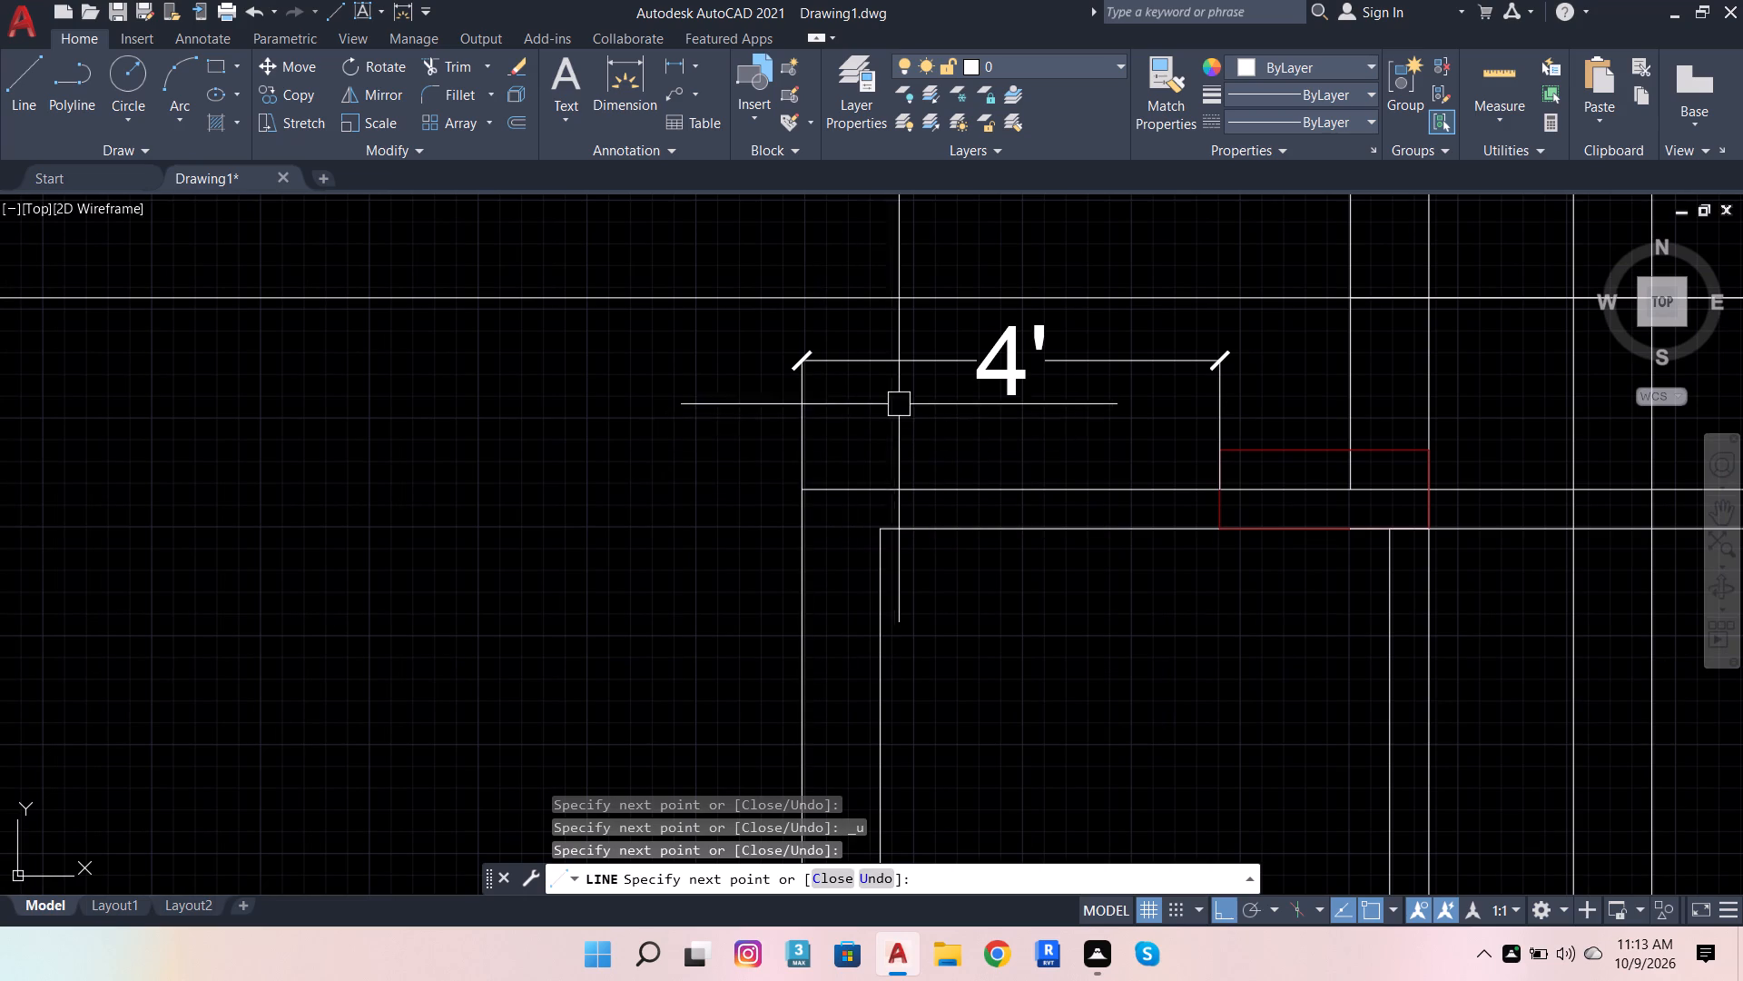
scroll(853, 441, down, 4)
Draw a wall outline from the vertical wall's bottom west corner: 9'3.6" west, 4.5" down, and 9'3.6" back east.
scroll(890, 639, up, 1)
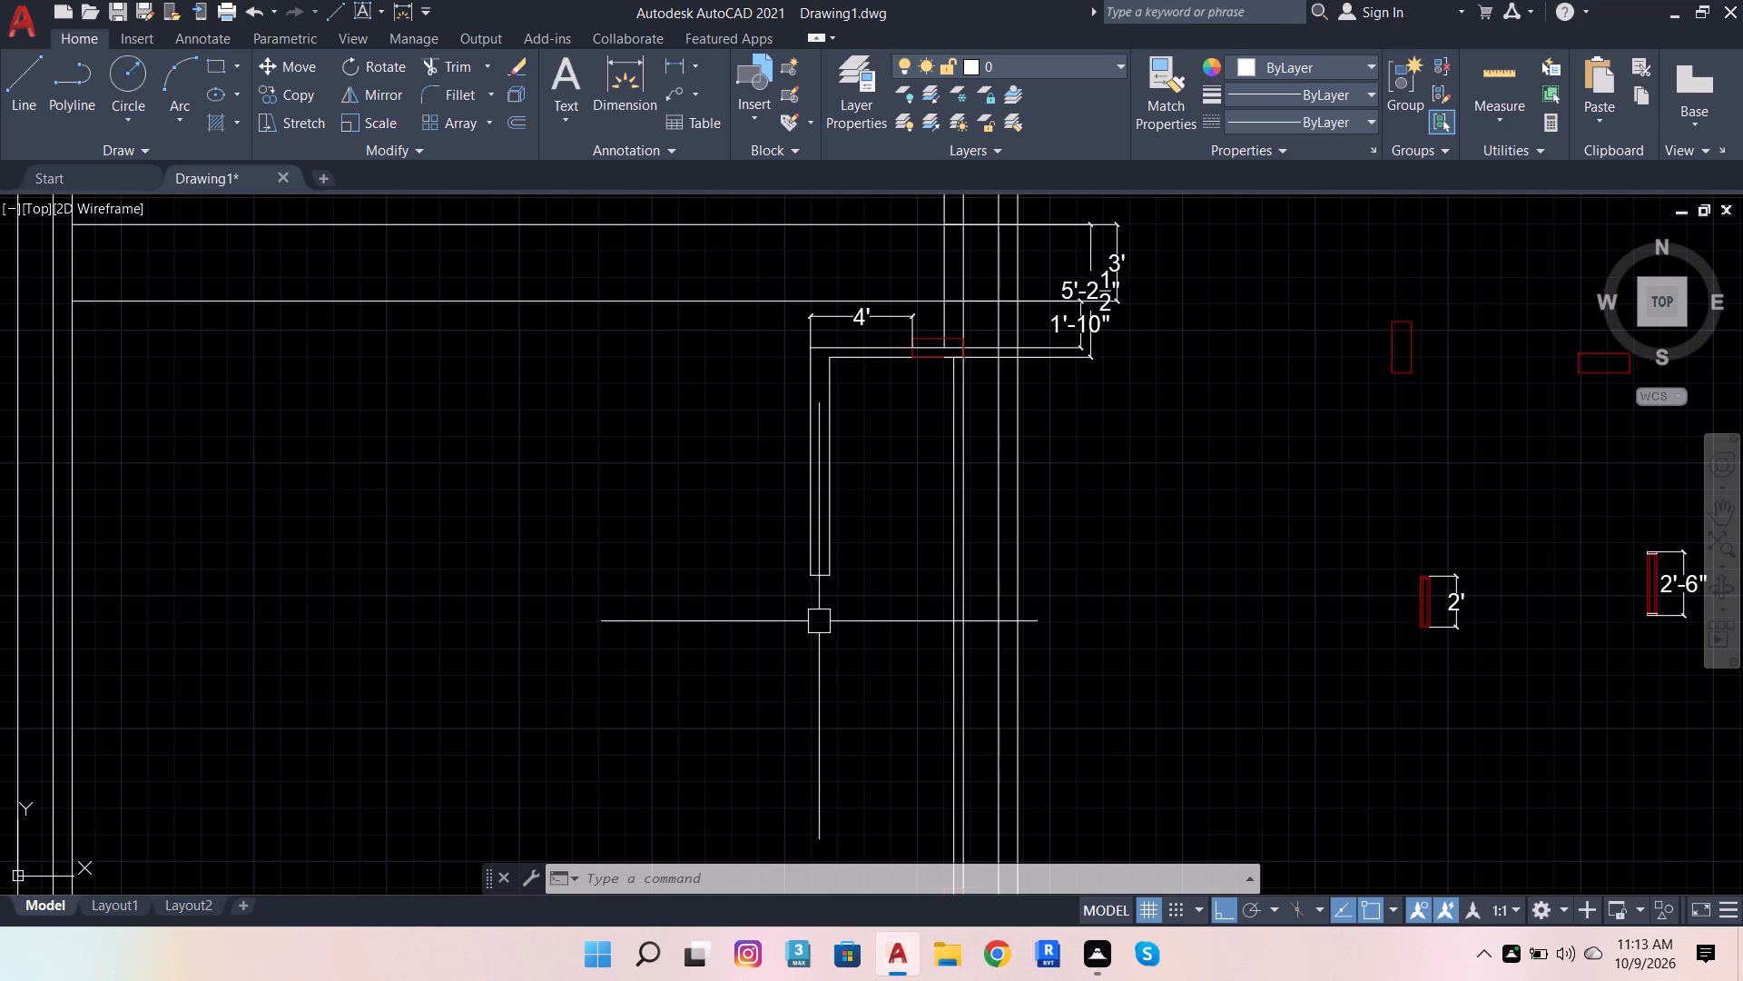
scroll(821, 609, up, 2)
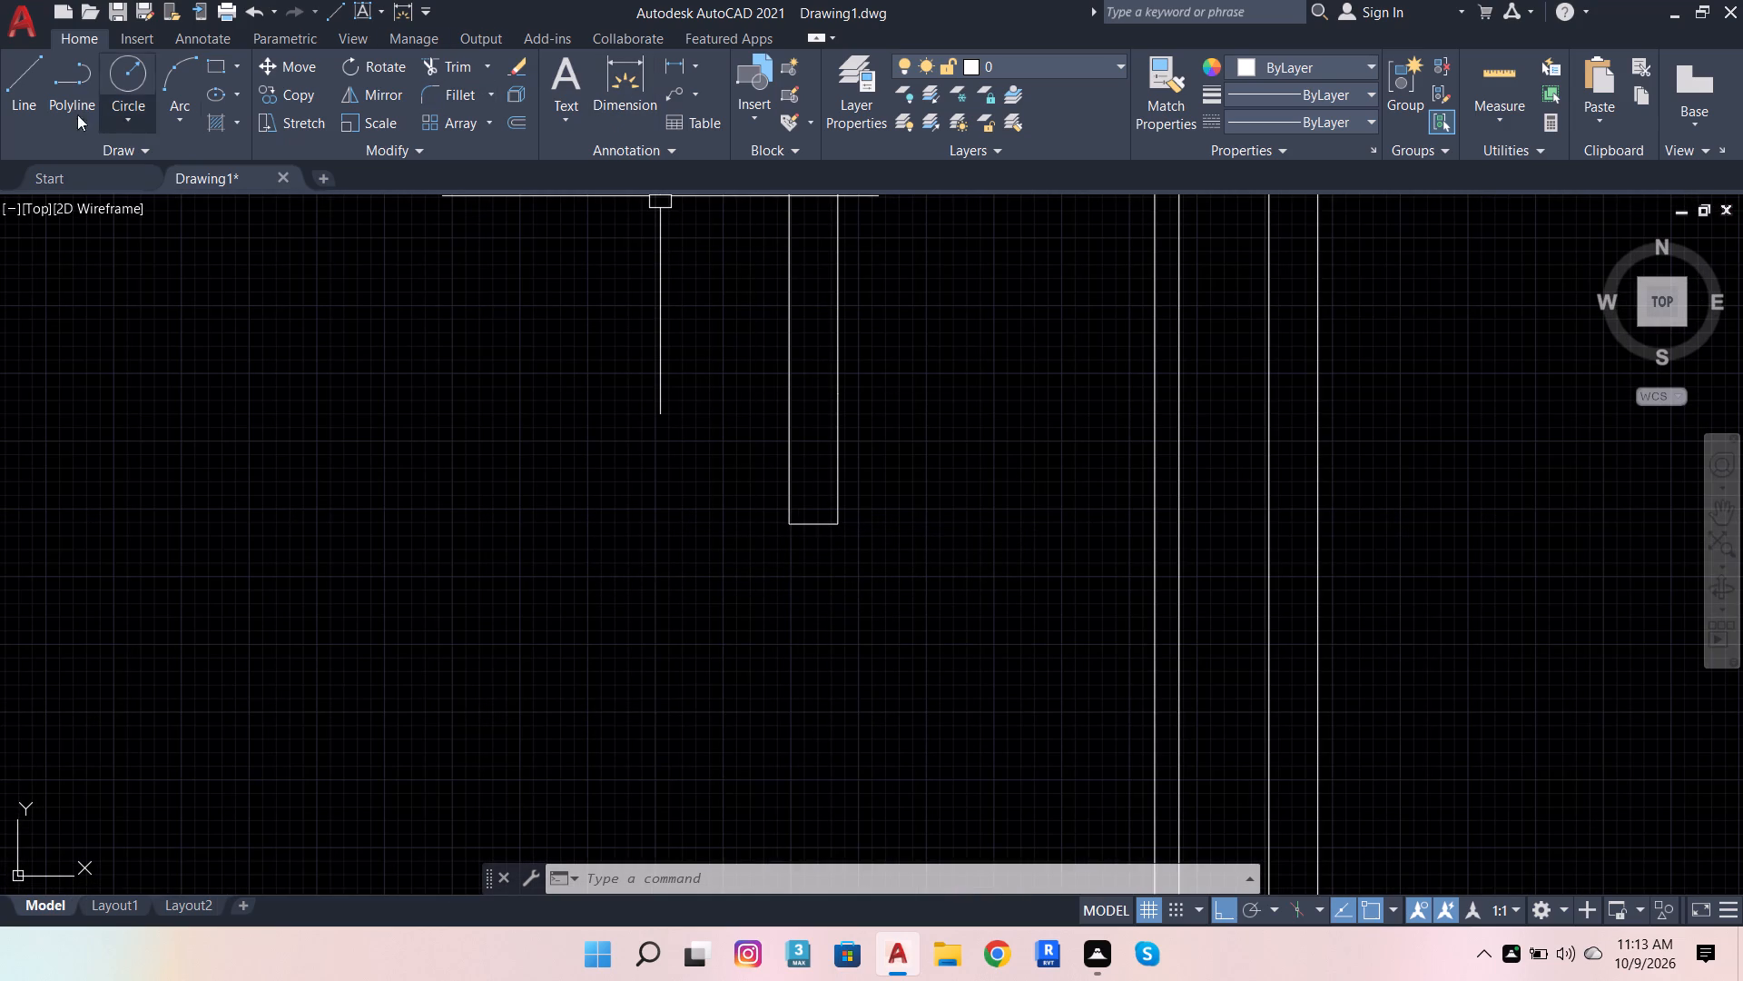
click(31, 87)
scroll(507, 427, down, 4)
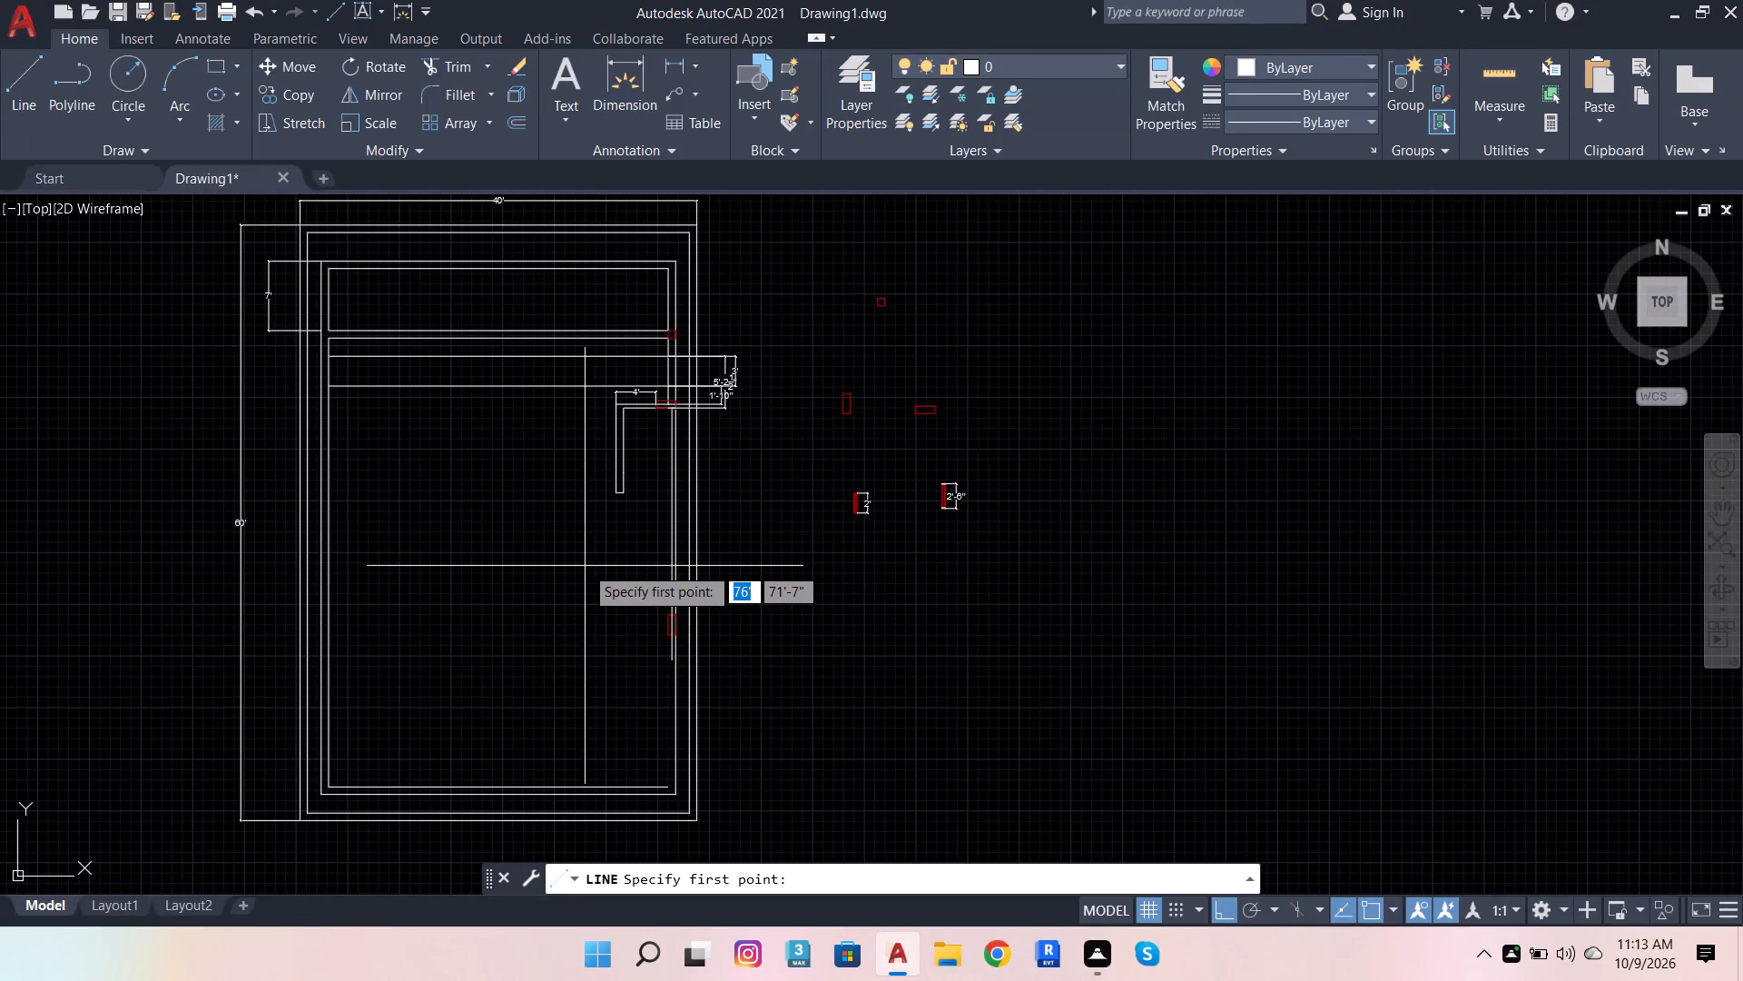
click(613, 493)
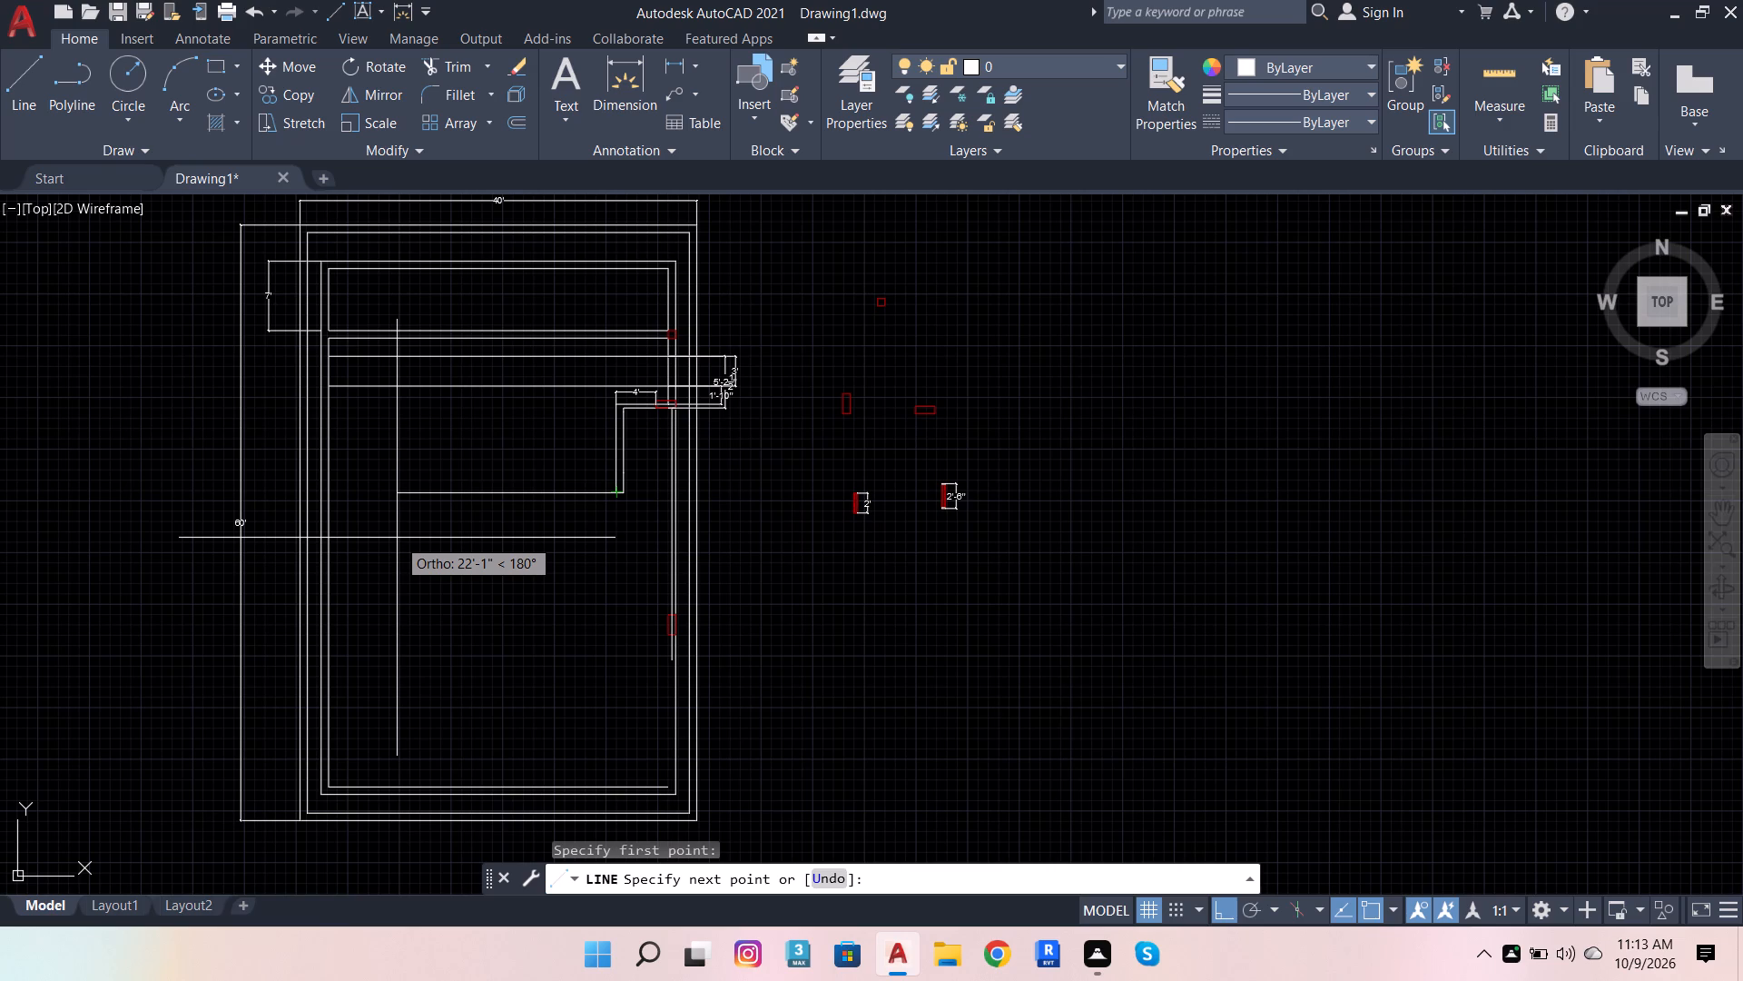
text(9'3)
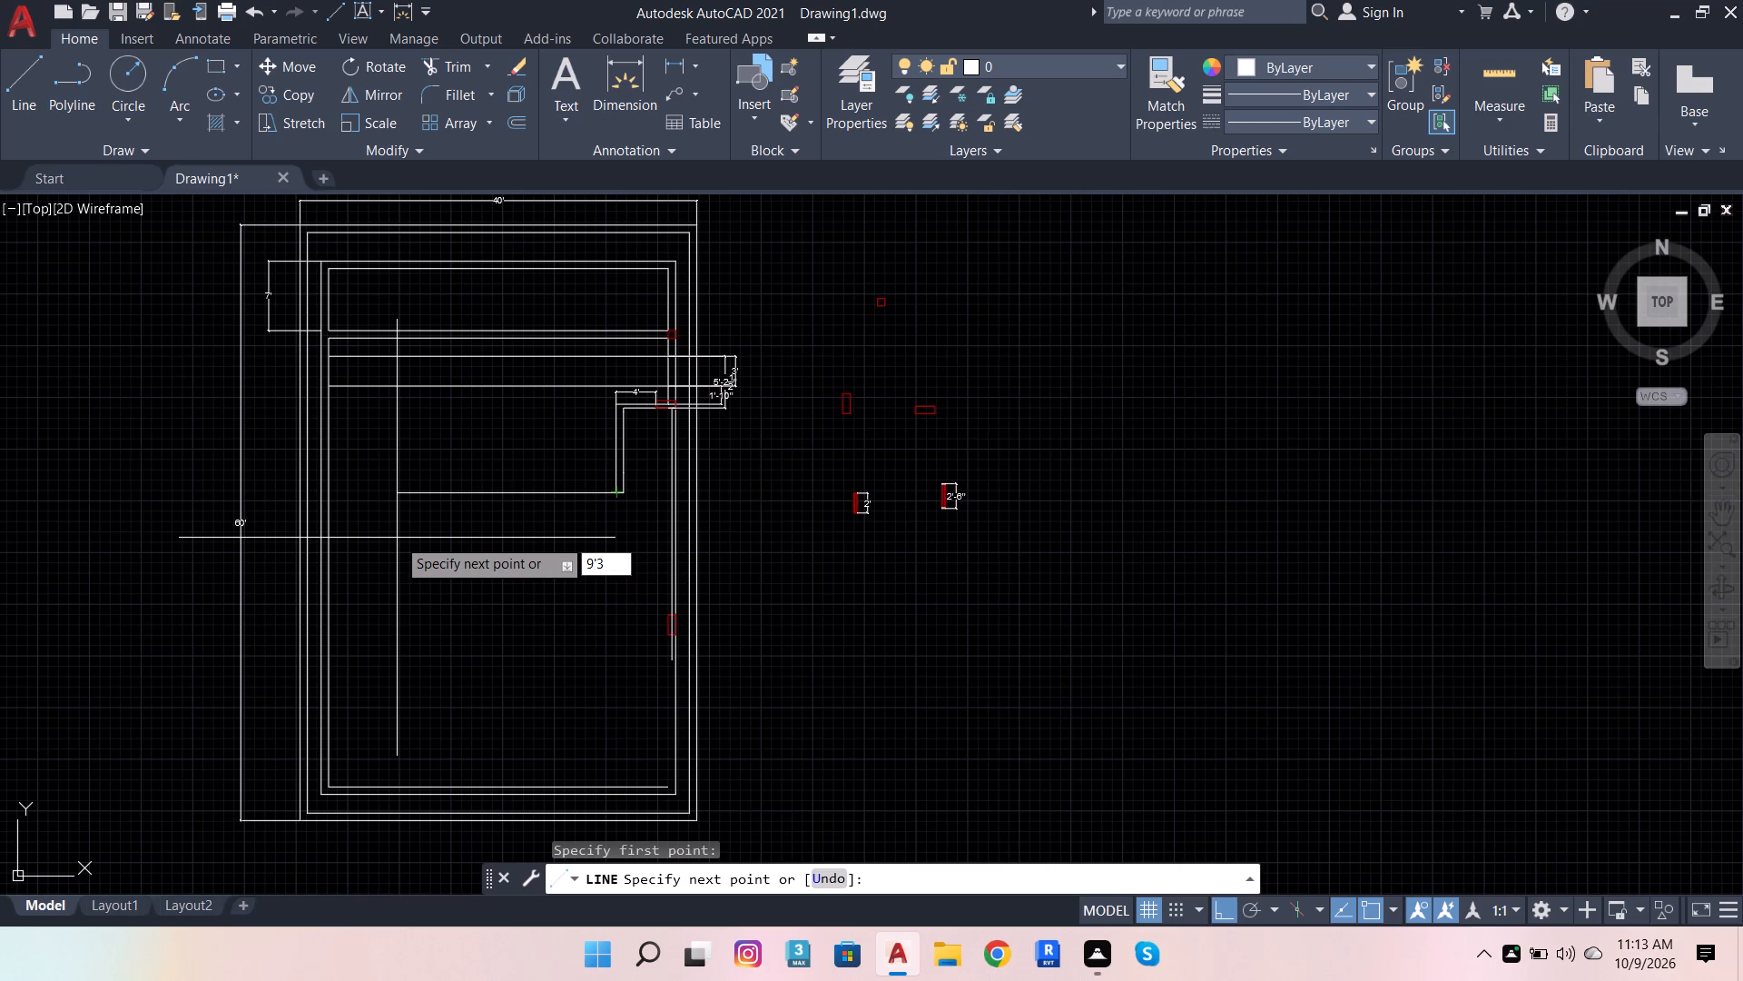
text(.6)
key(Return)
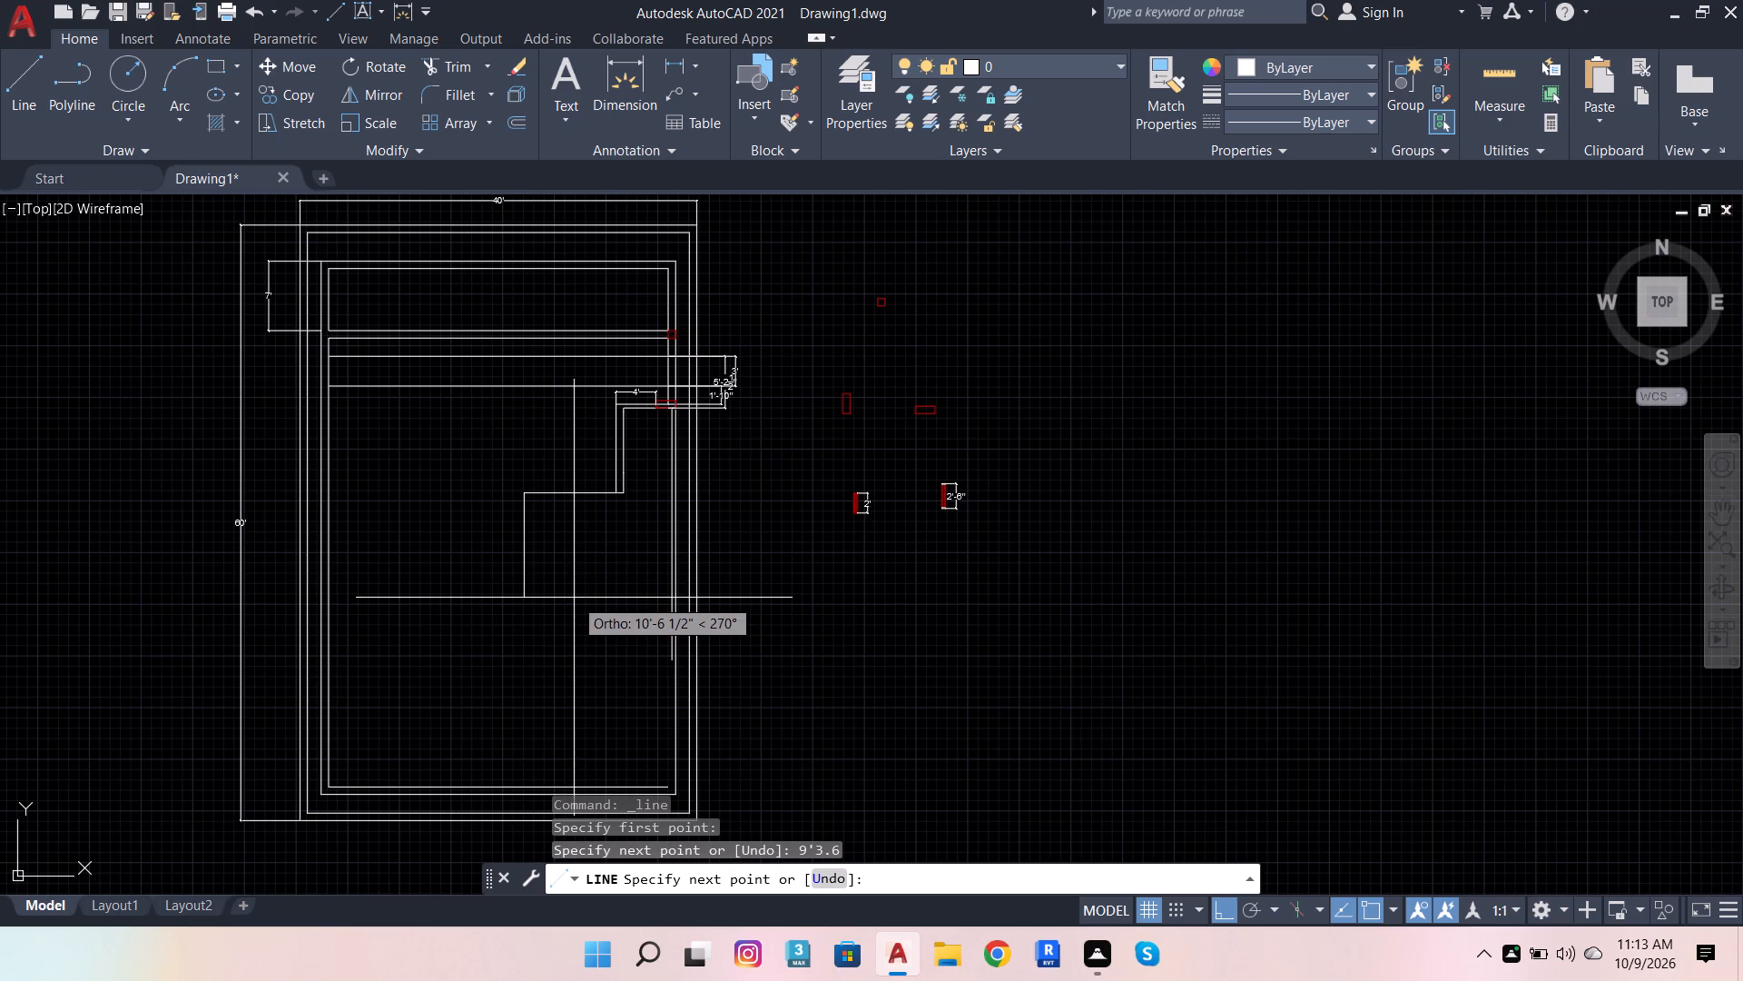
text(4.5)
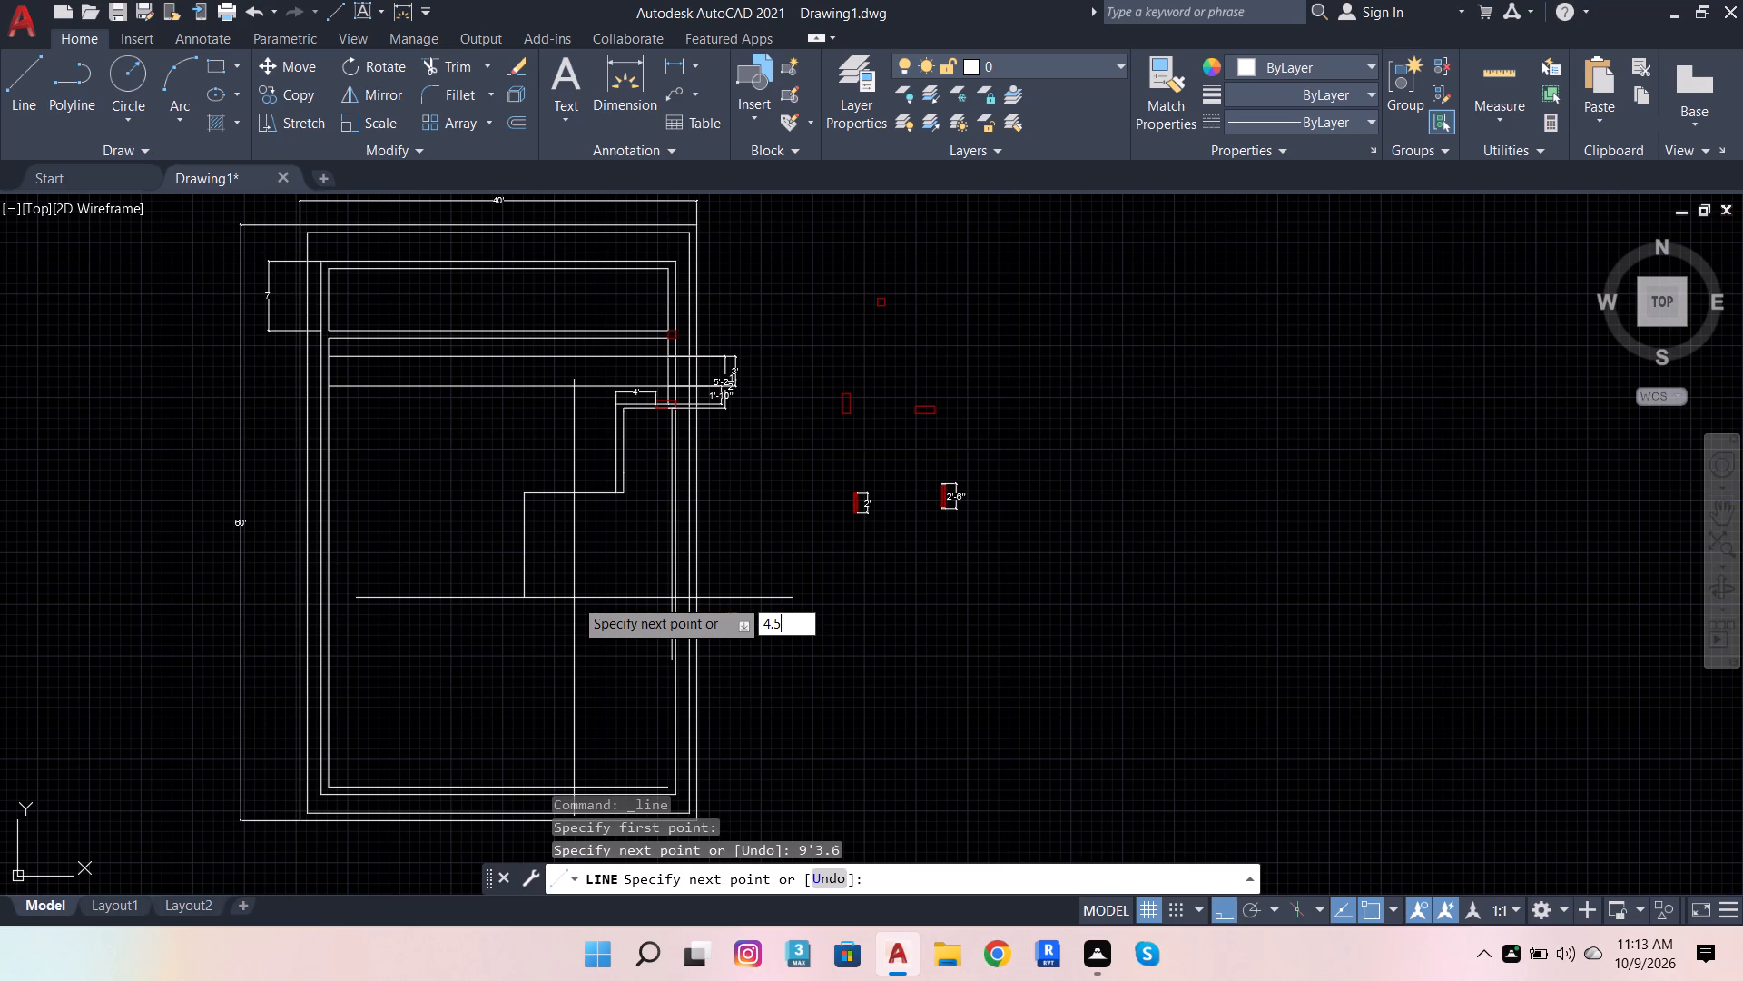
key(Return)
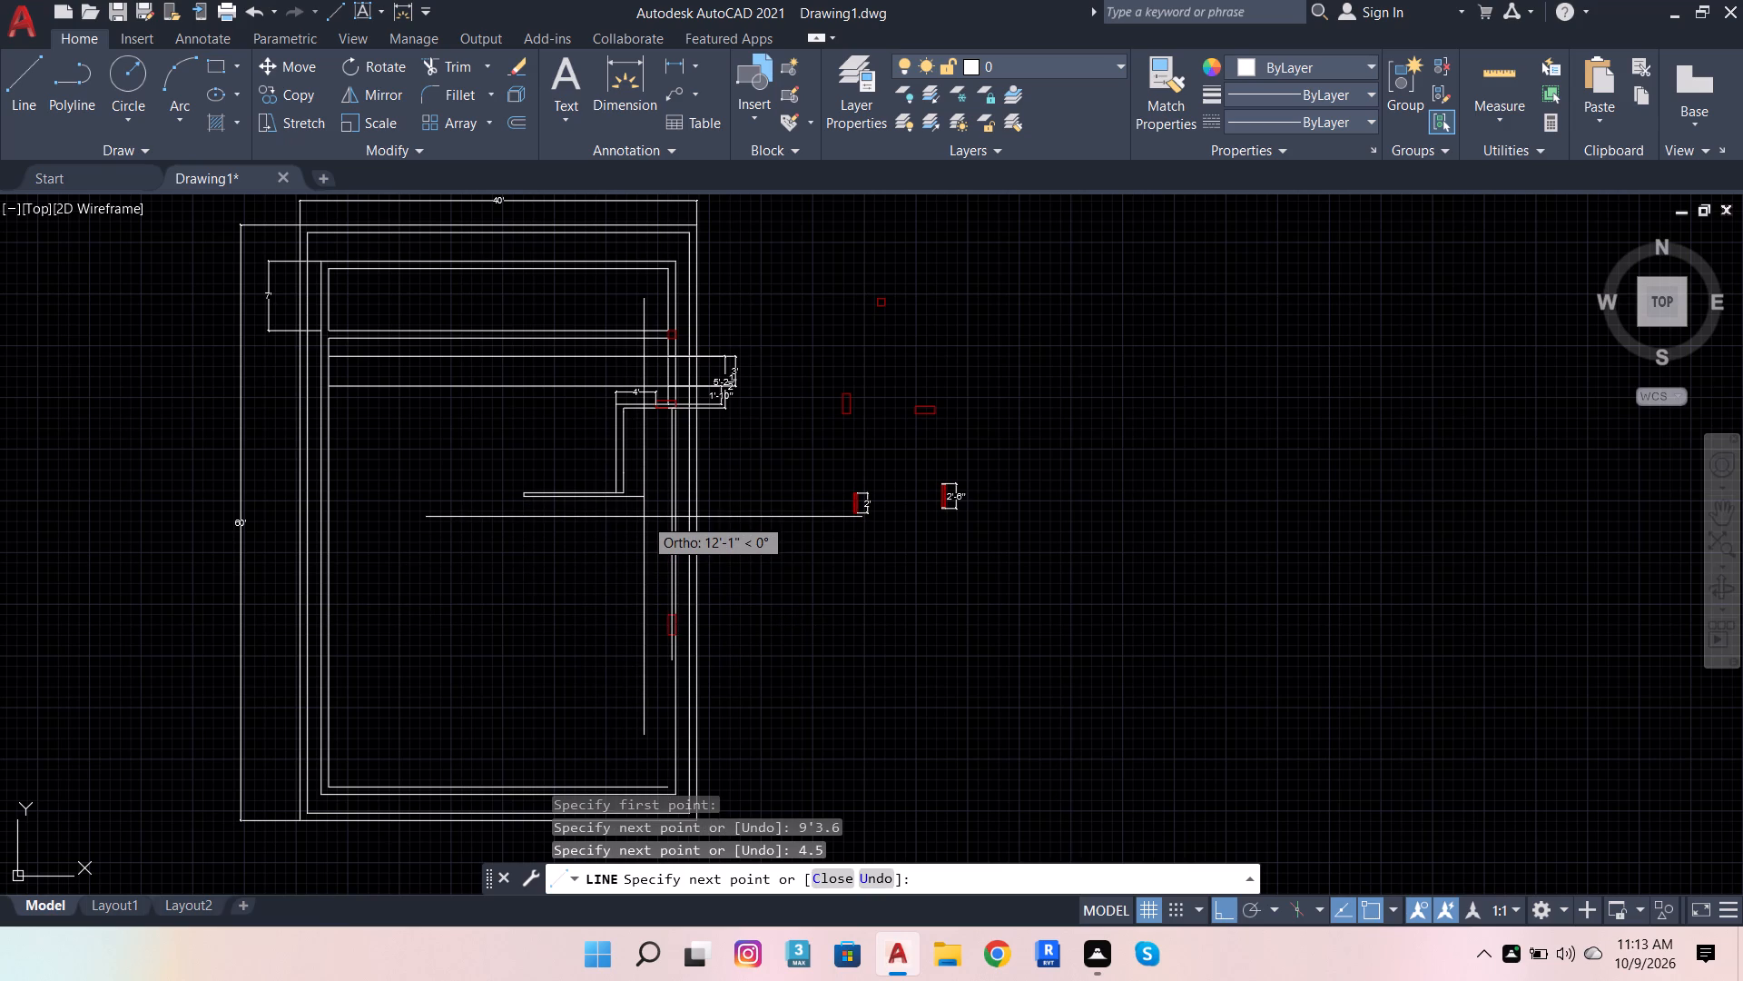
text(9'3.6)
key(Return)
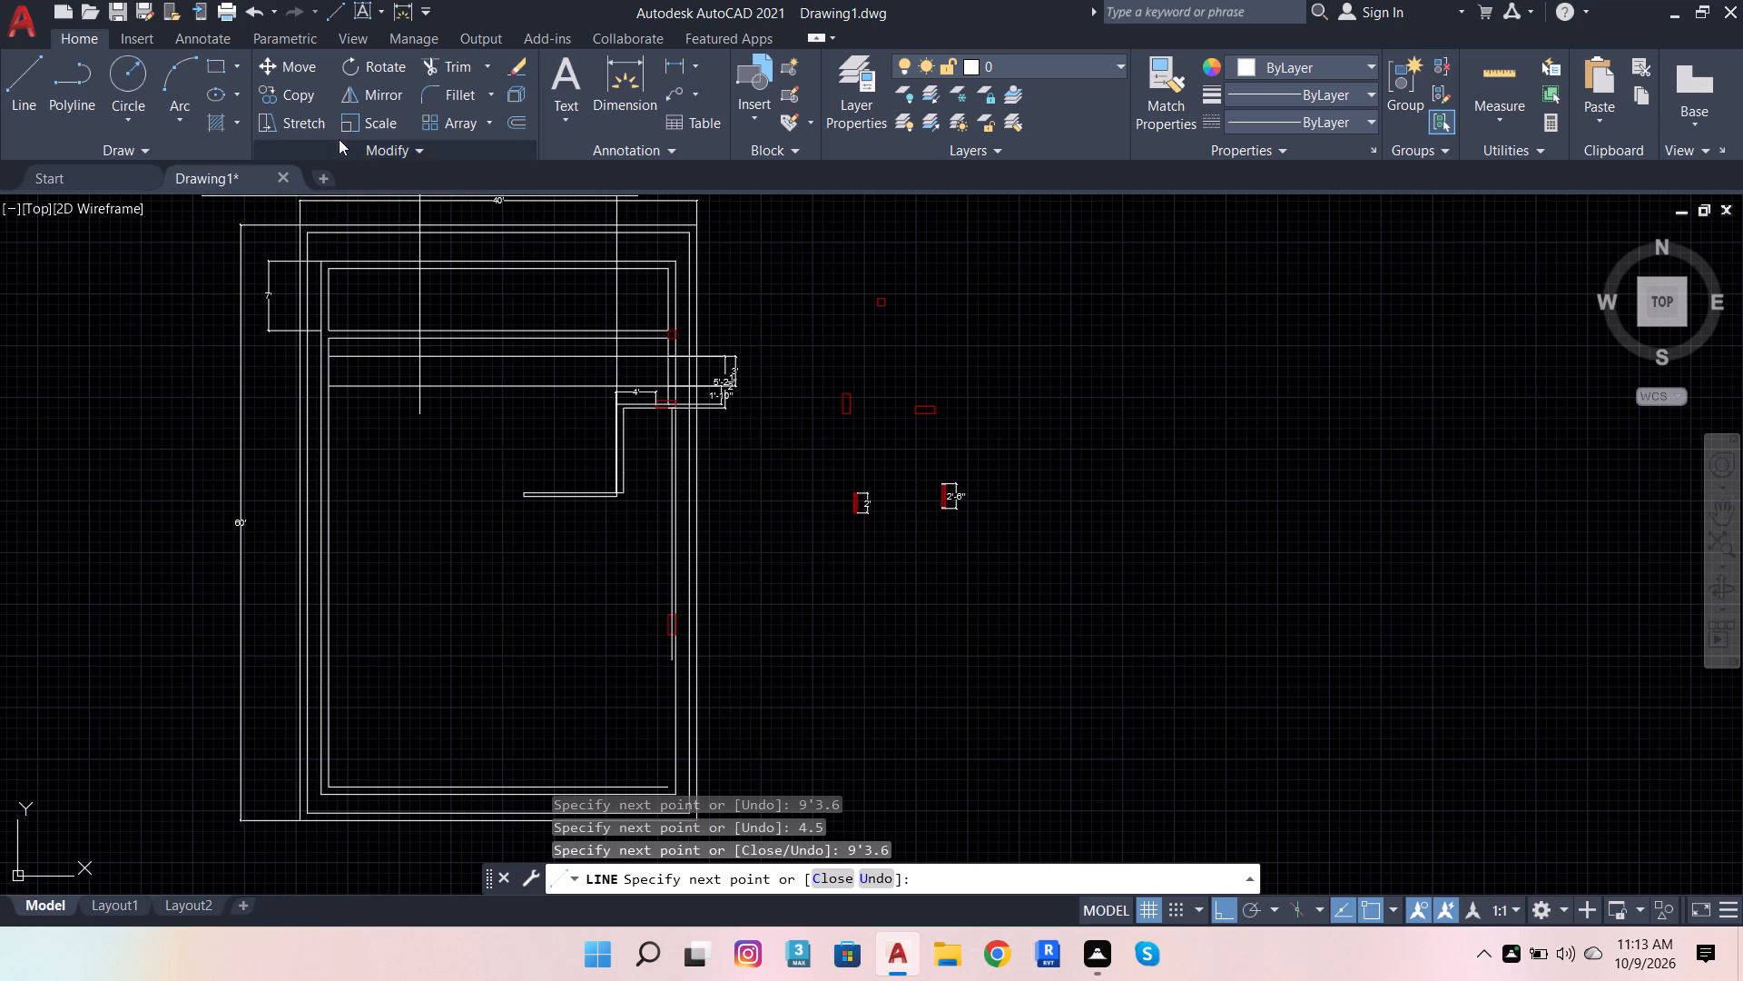
scroll(411, 520, up, 3)
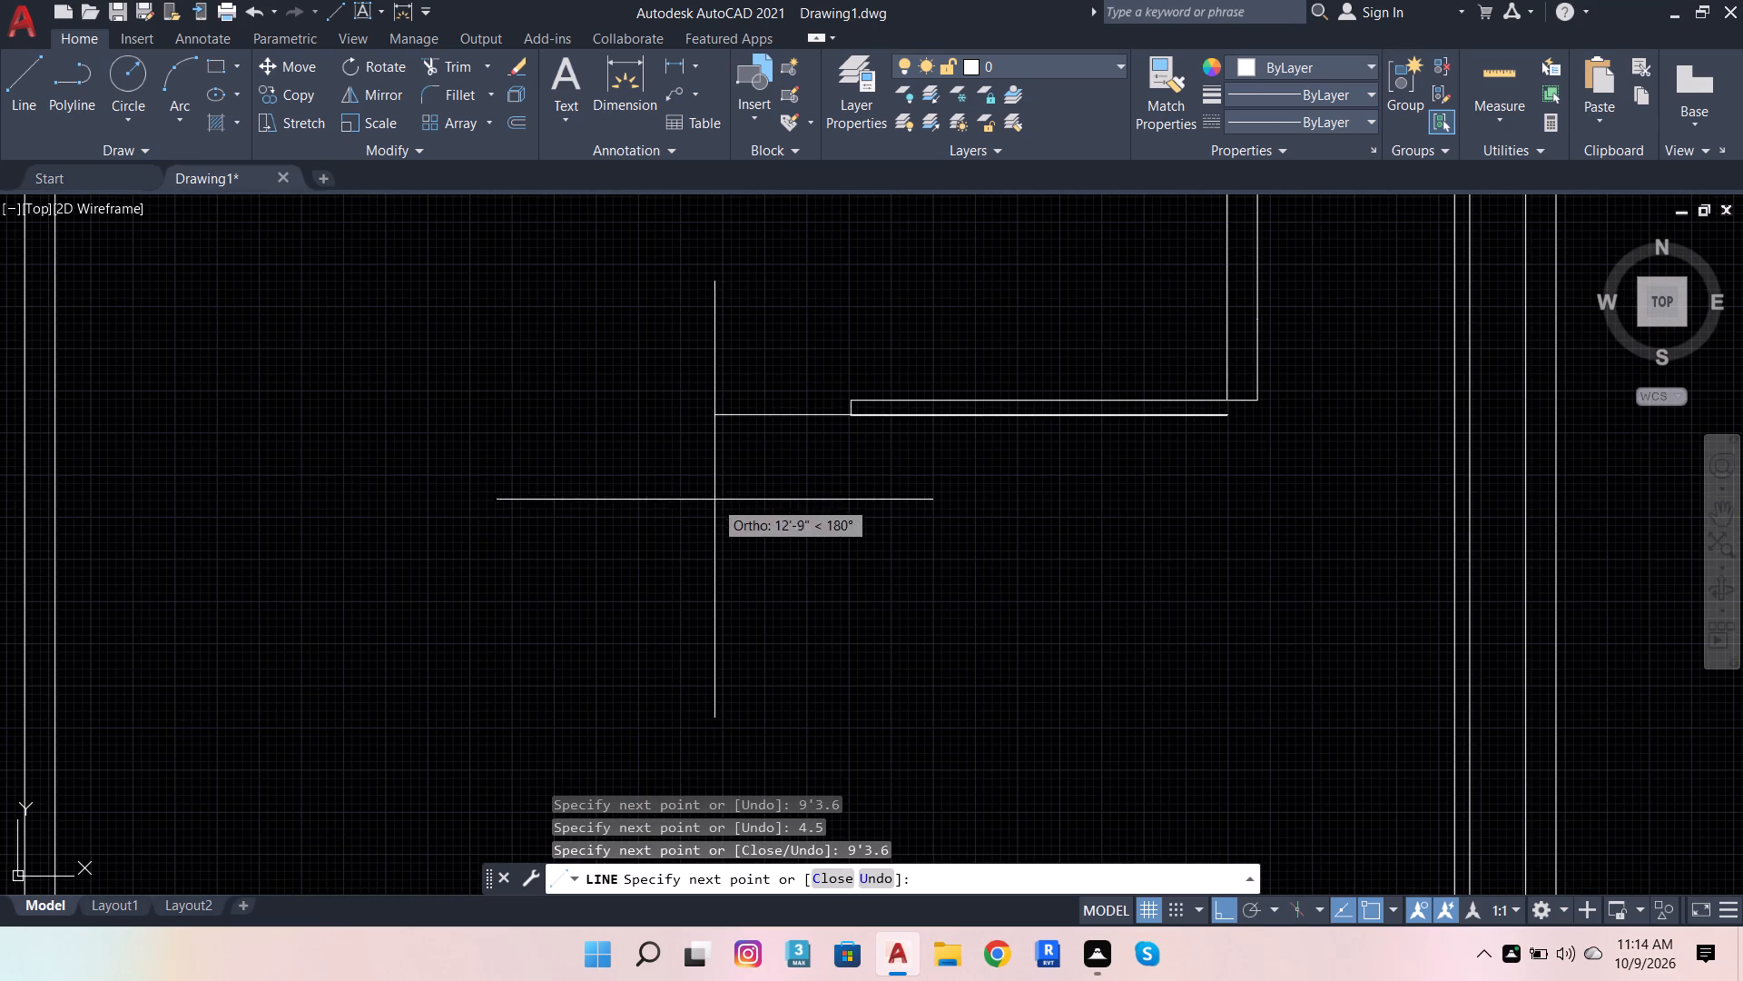
key(space)
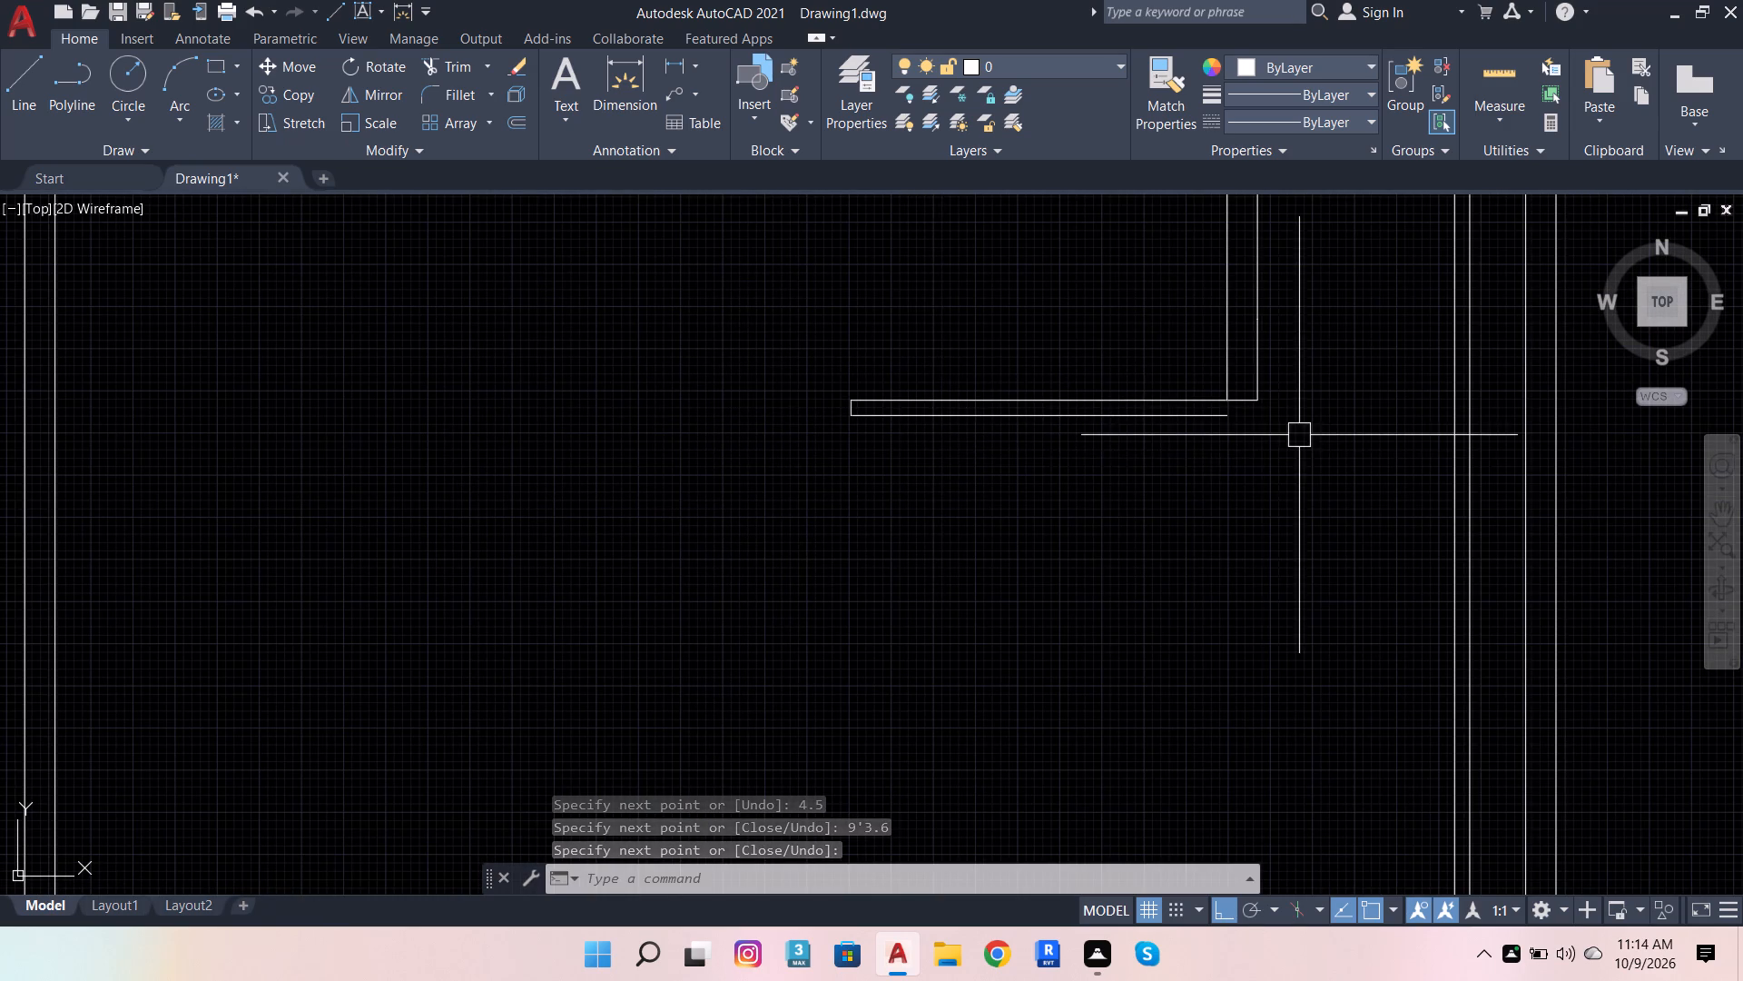
Check the thickness of the vertical wall at its bottom end with a dimension preview.
scroll(1299, 433, up, 1)
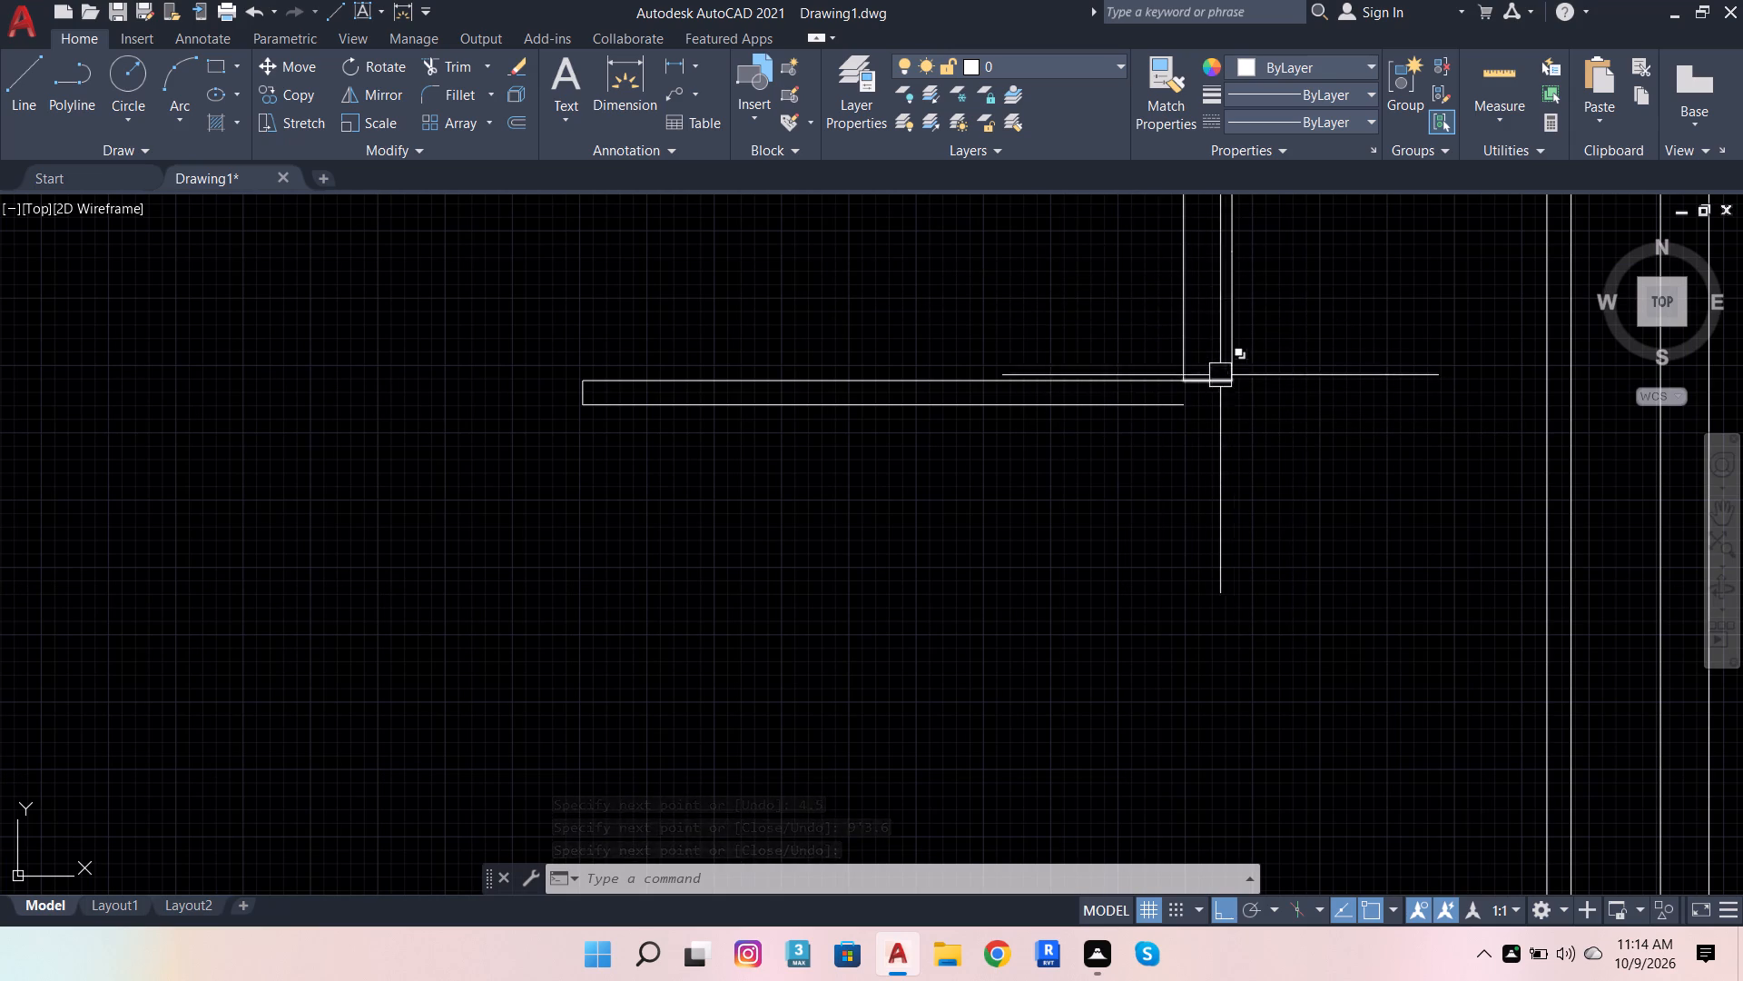
click(1214, 373)
key(Escape)
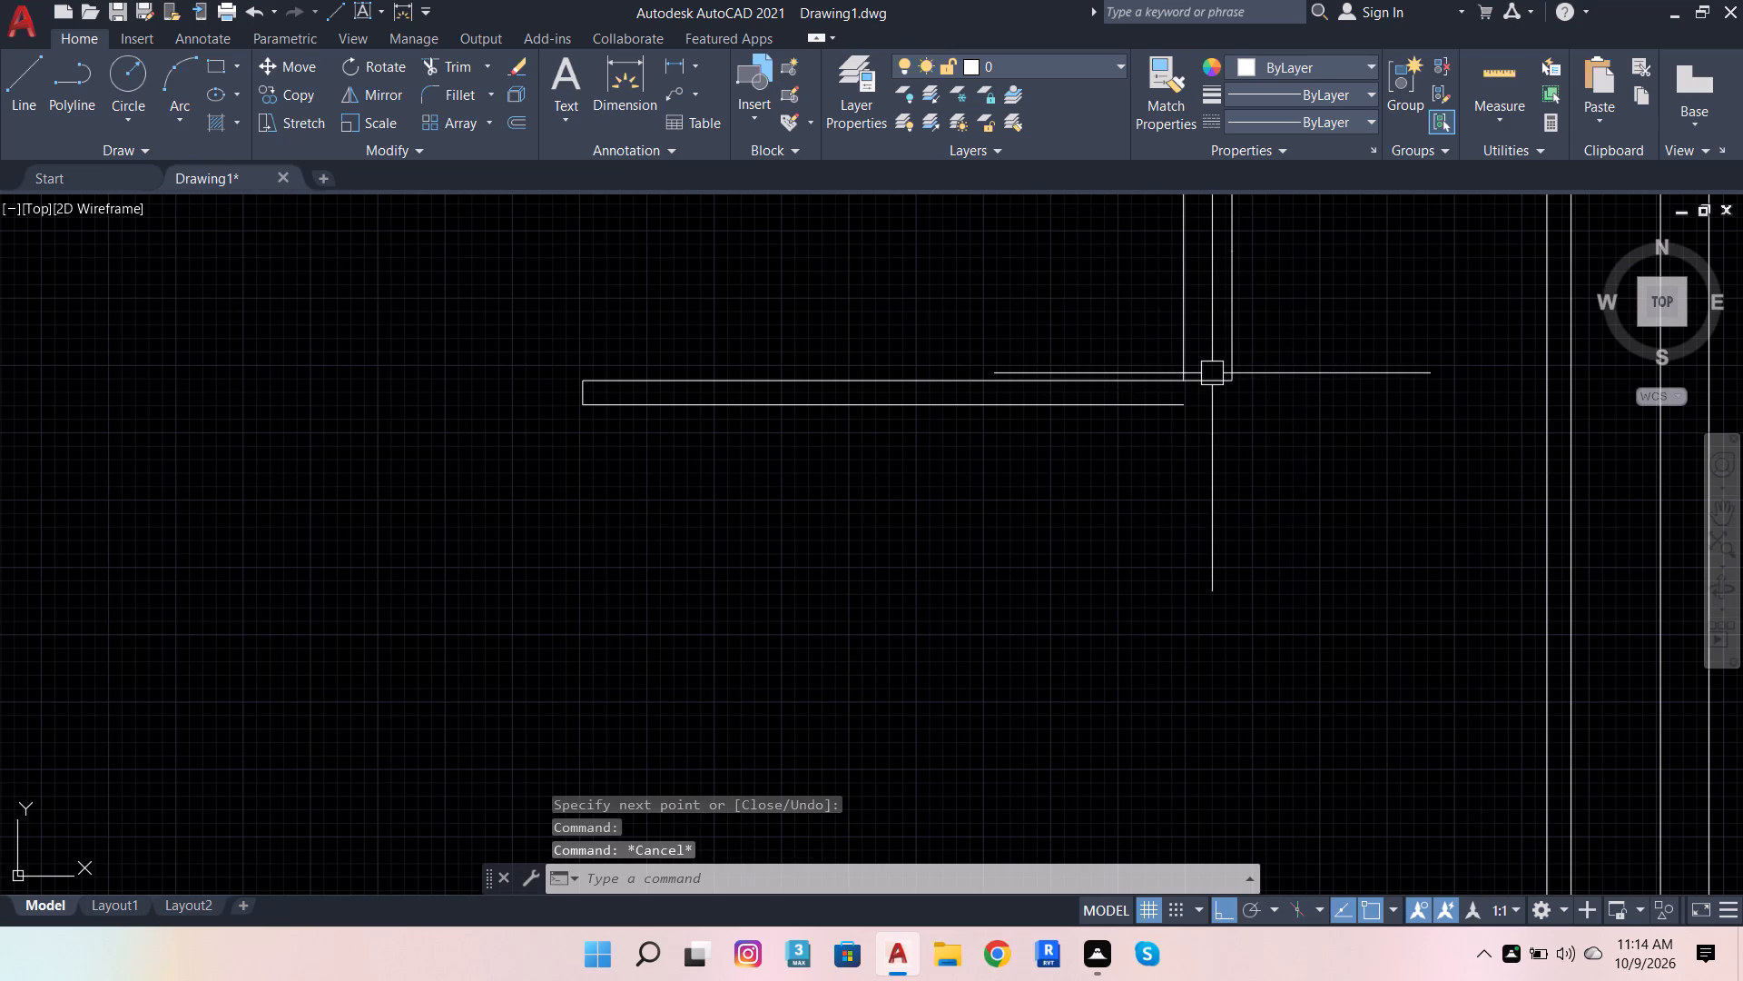
key(grave)
key(Escape)
key(Escape)
key(Escape)
key(Escape)
click(608, 81)
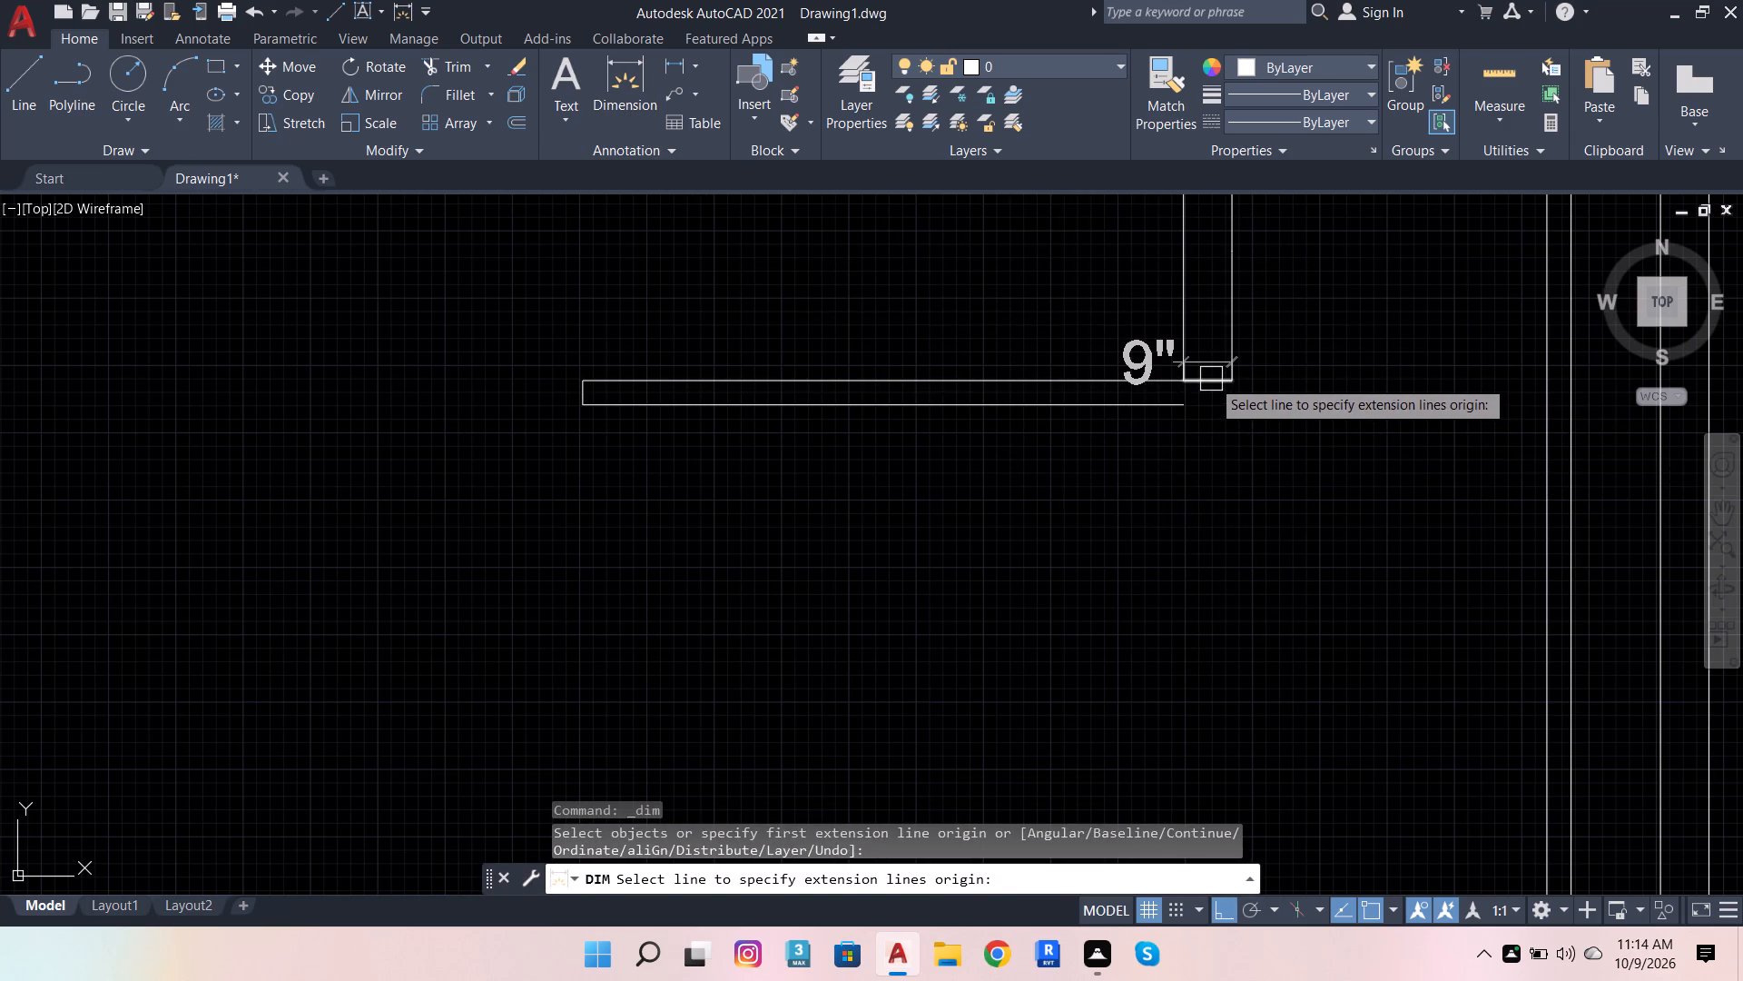
key(Escape)
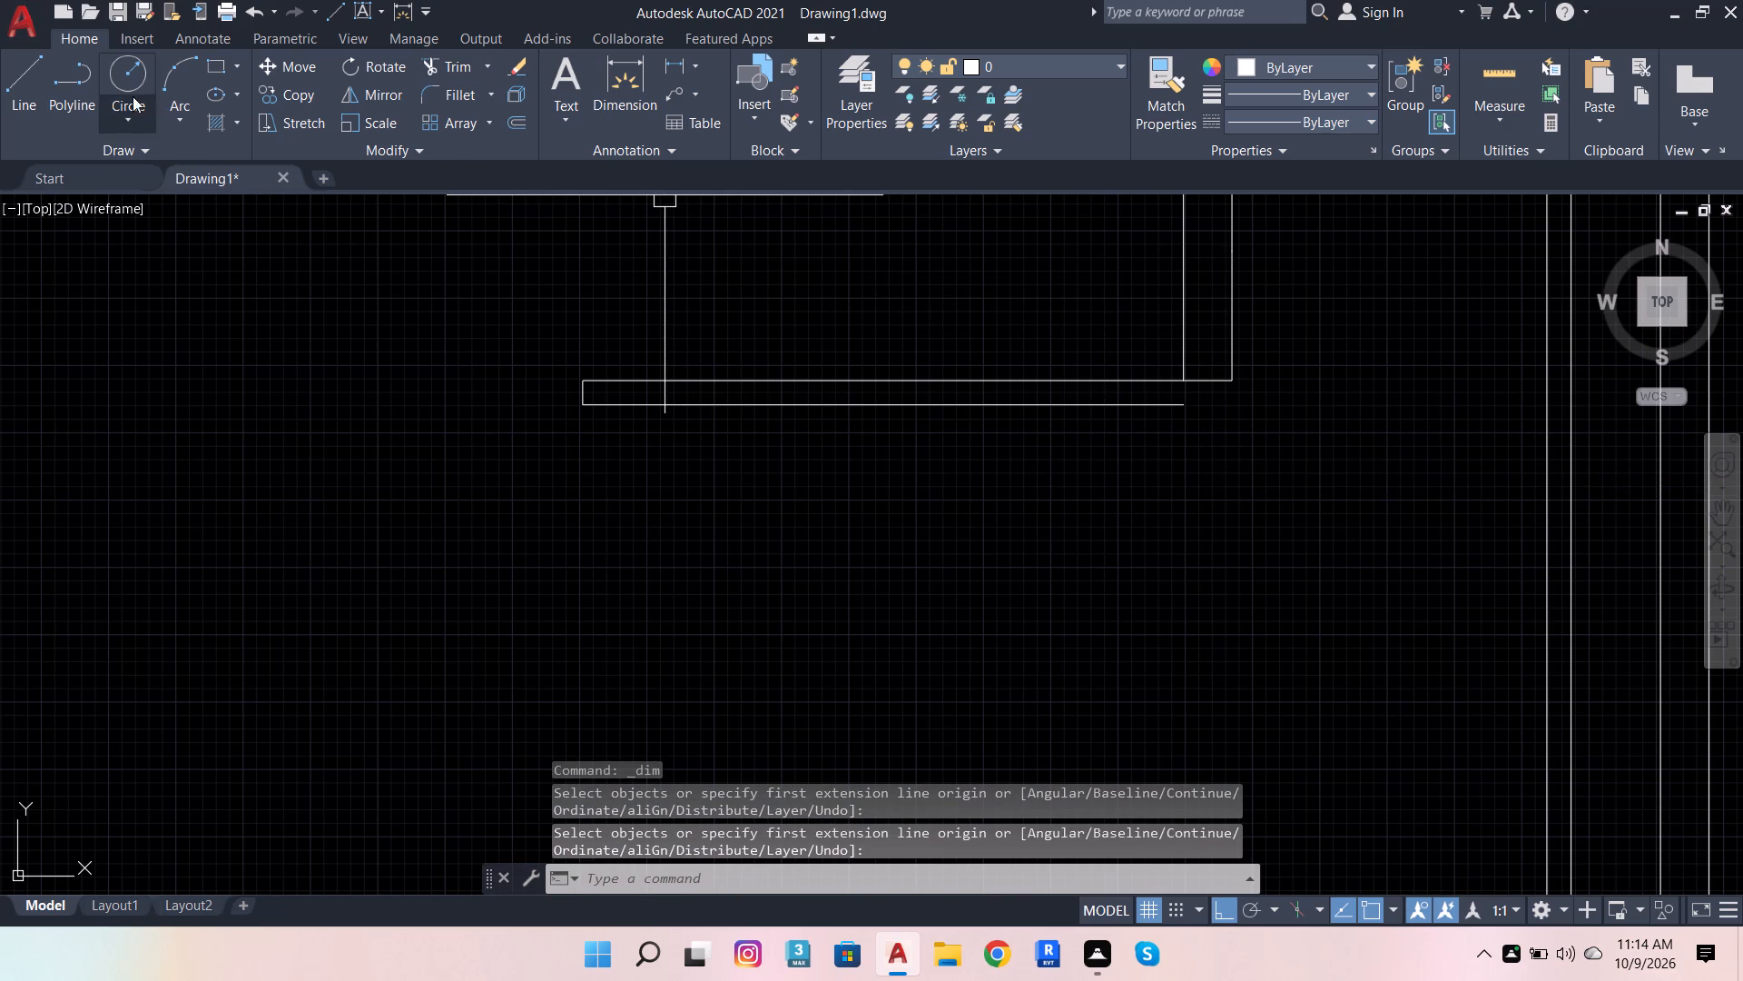
Draw a line from the vertical wall's bottom east corner 4.5" down, 4.5" west, and on to the horizontal wall's lower line end.
click(30, 62)
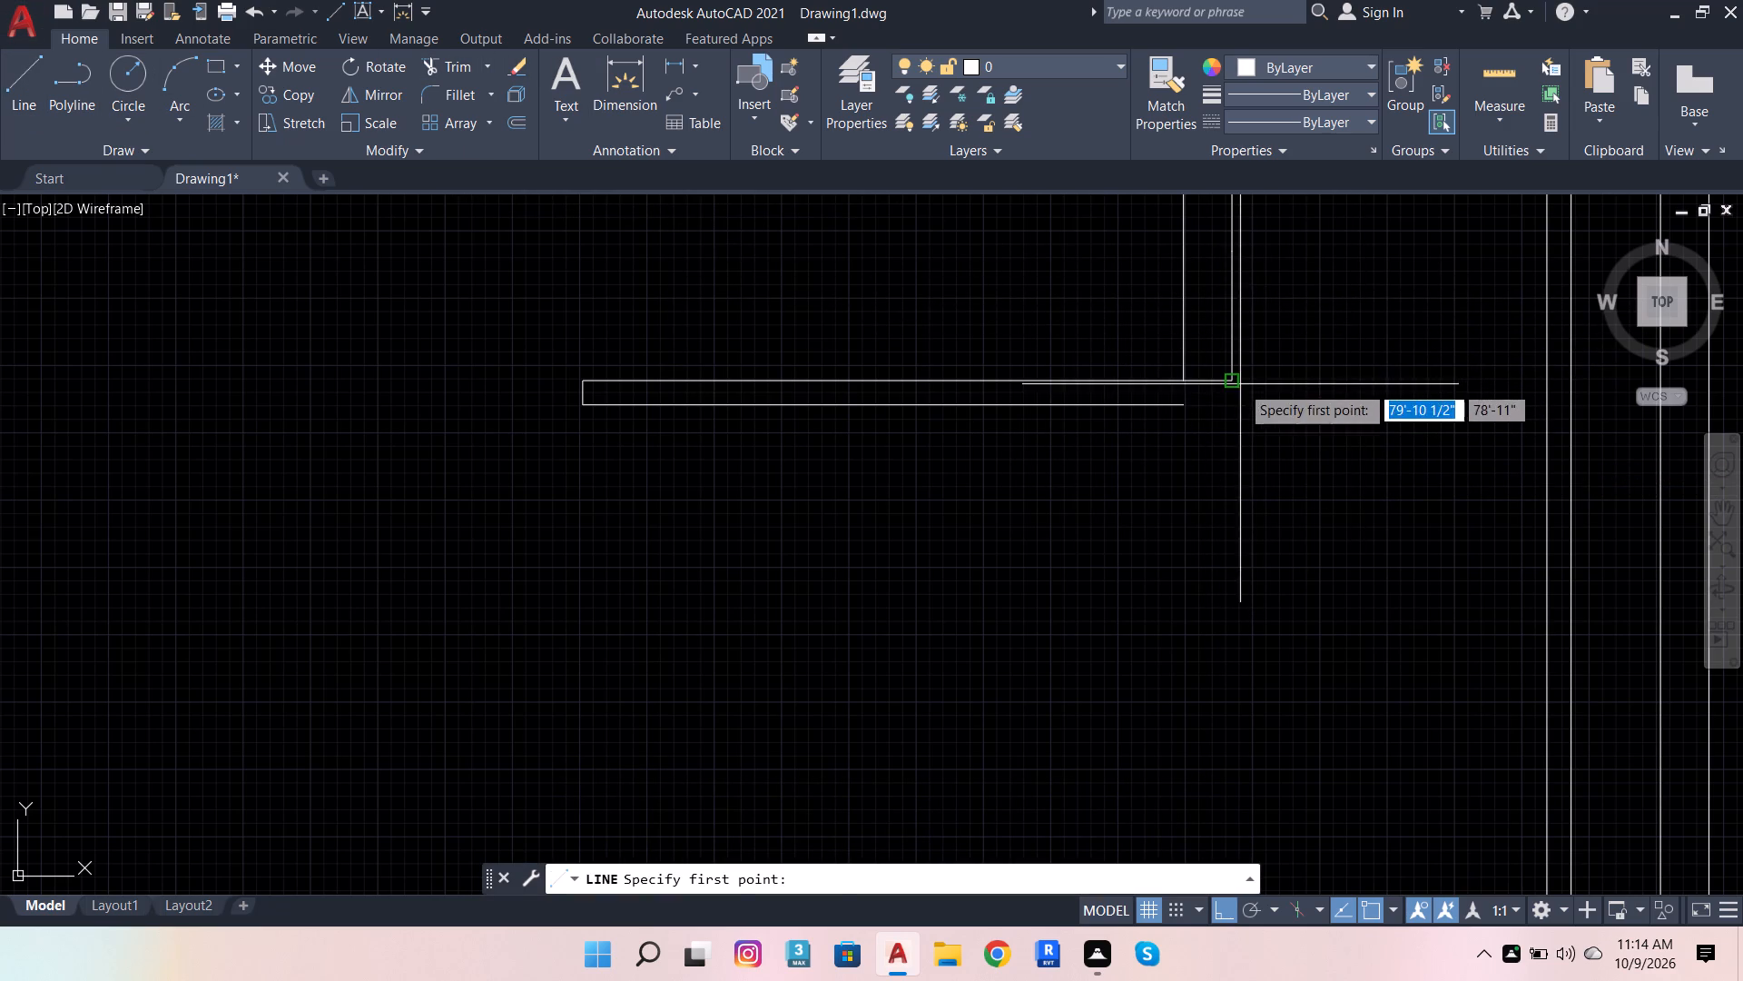
click(1236, 382)
text(4.5)
key(Return)
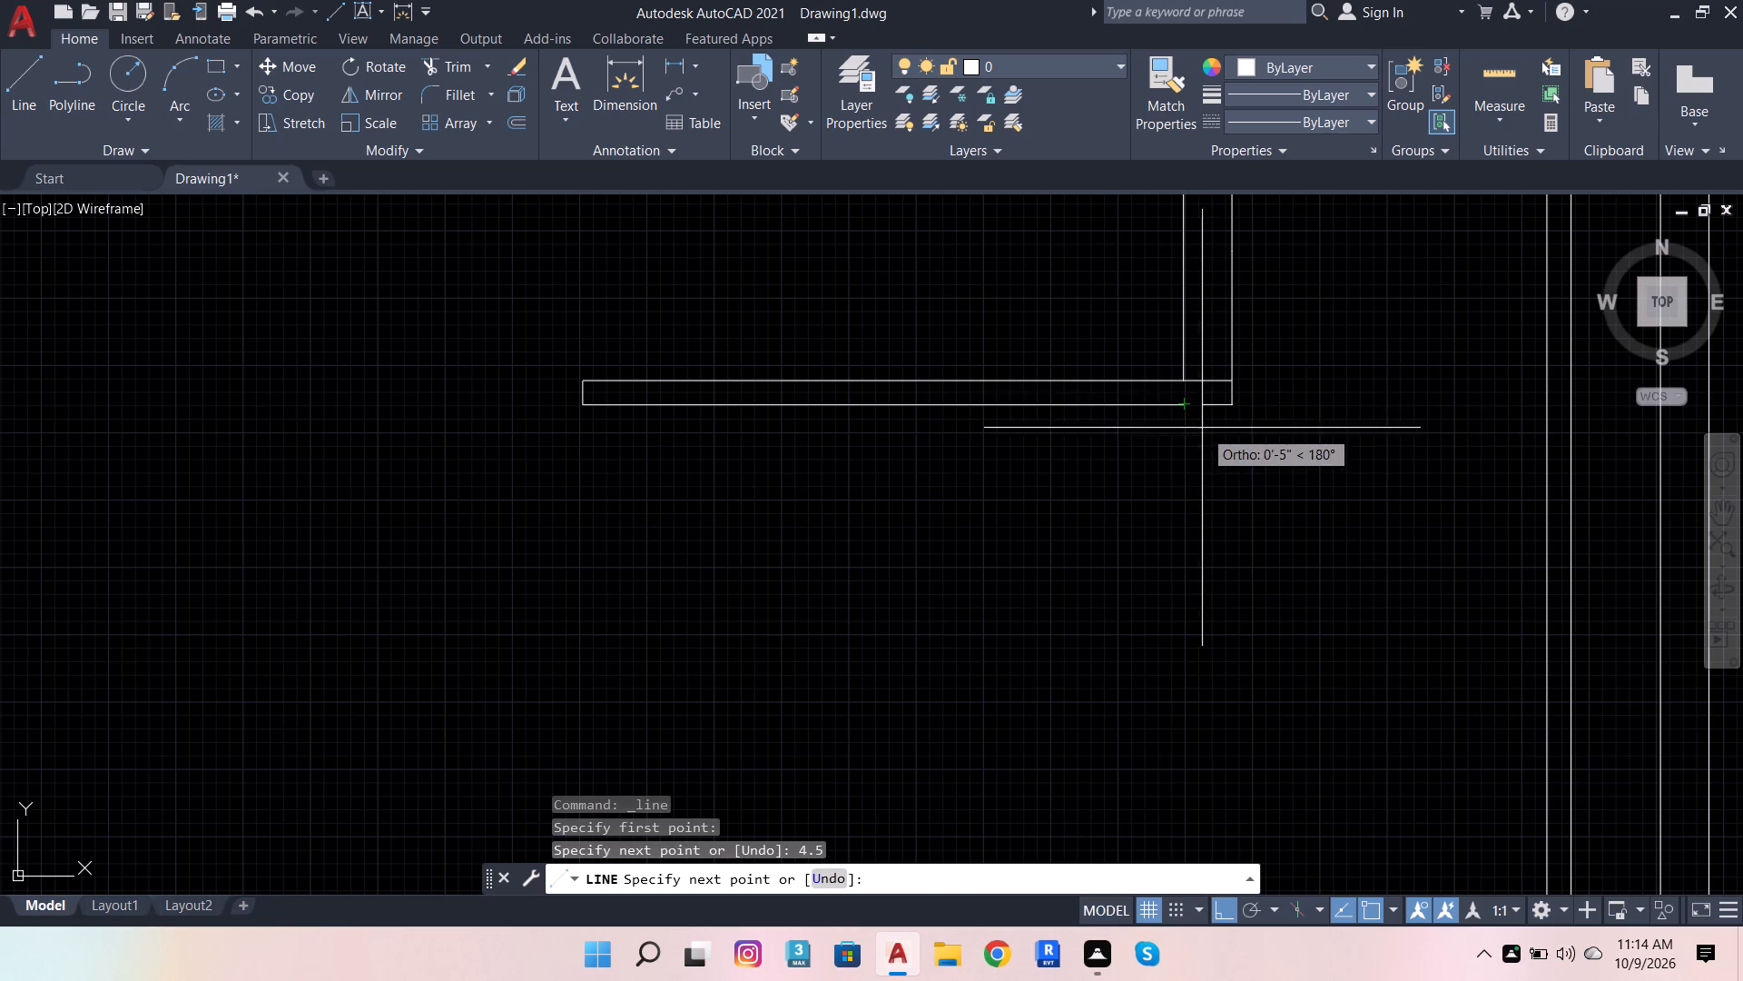
scroll(1187, 404, up, 5)
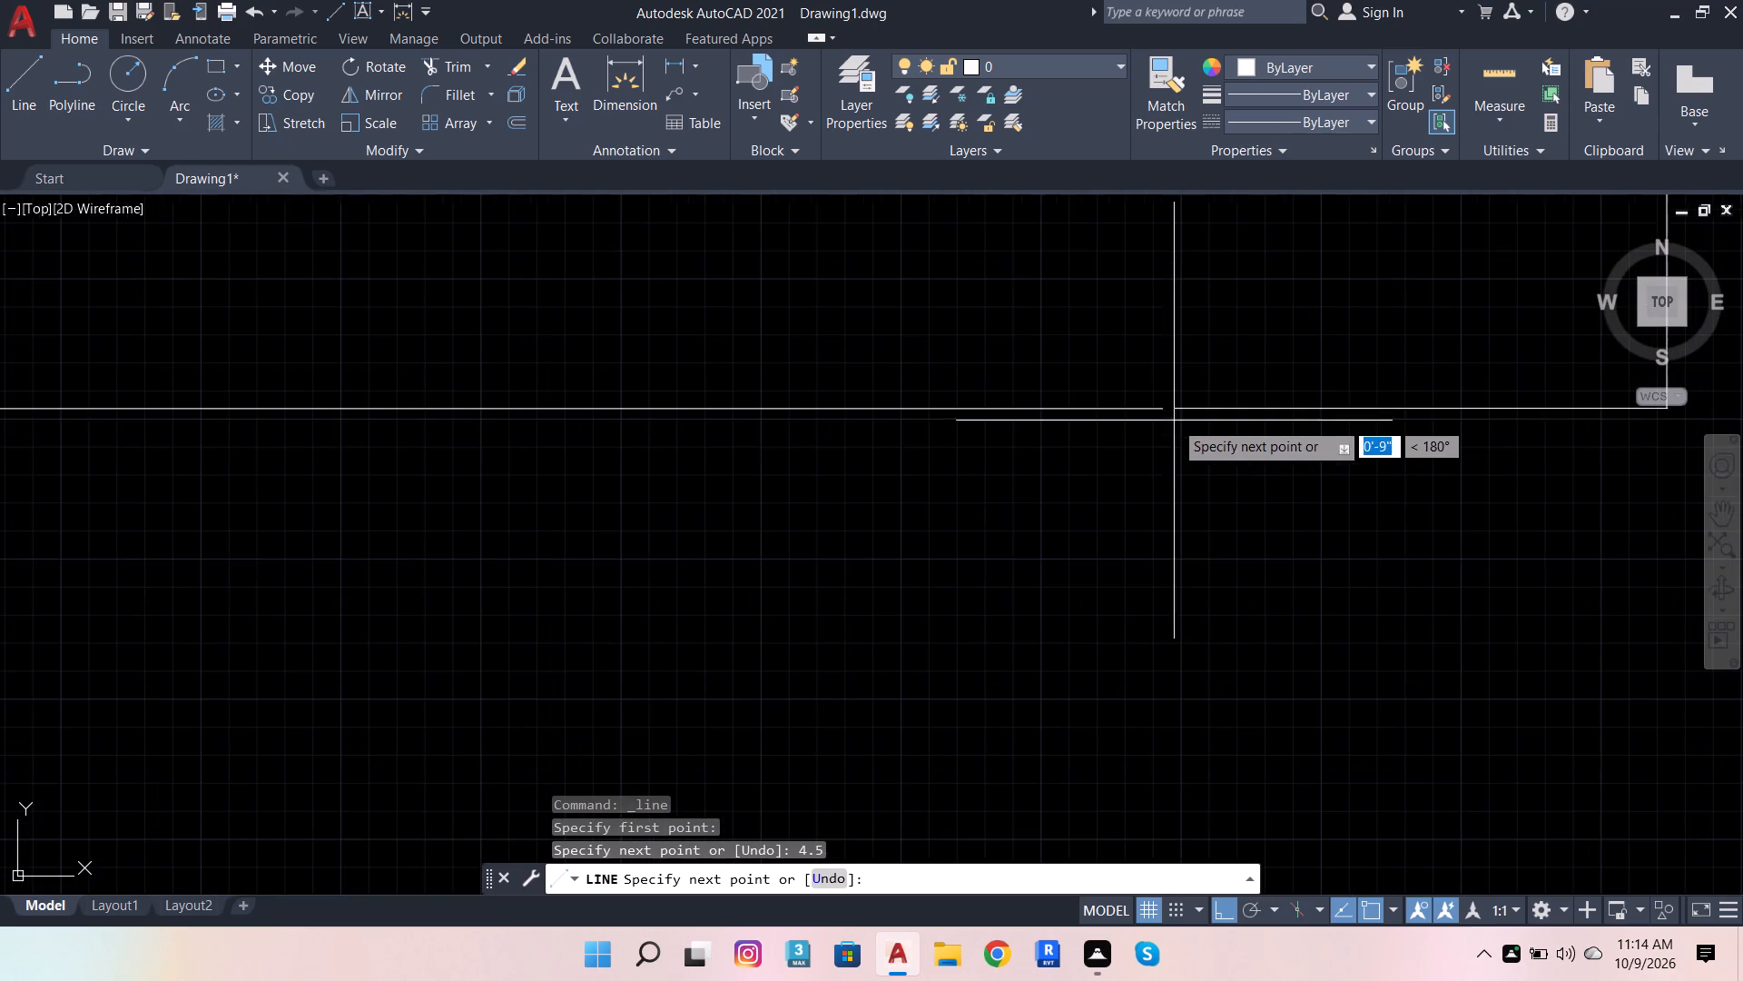
scroll(1118, 489, down, 4)
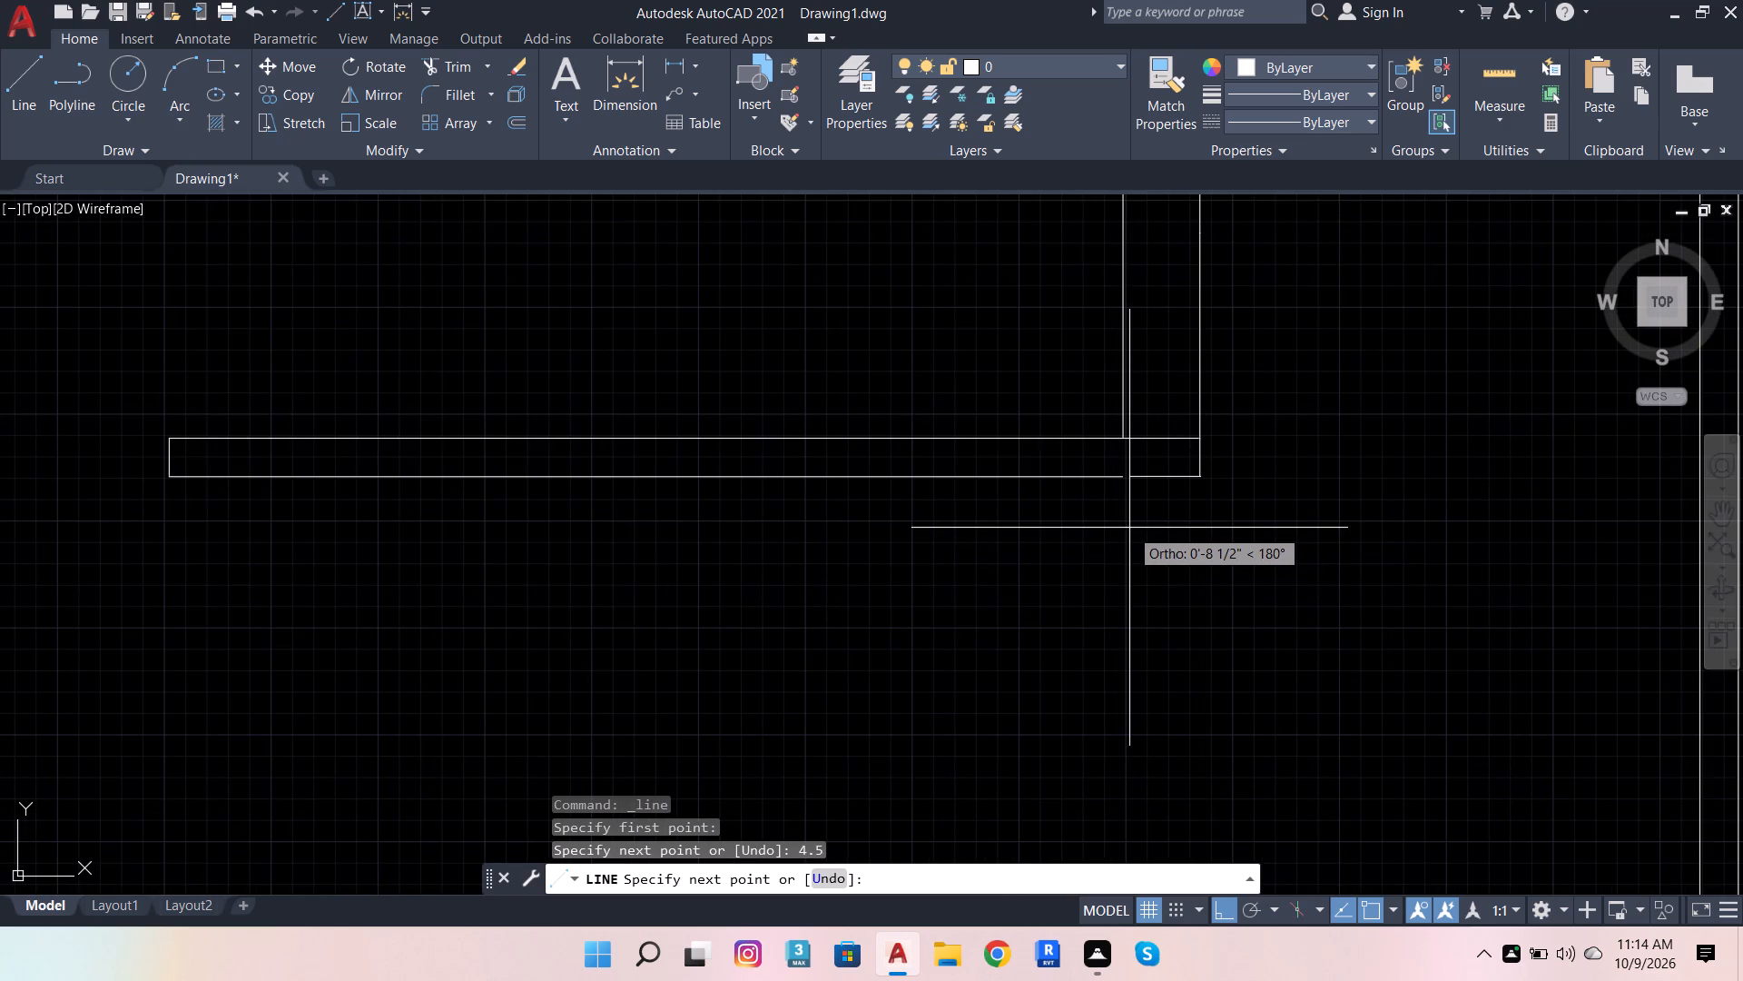
key(4)
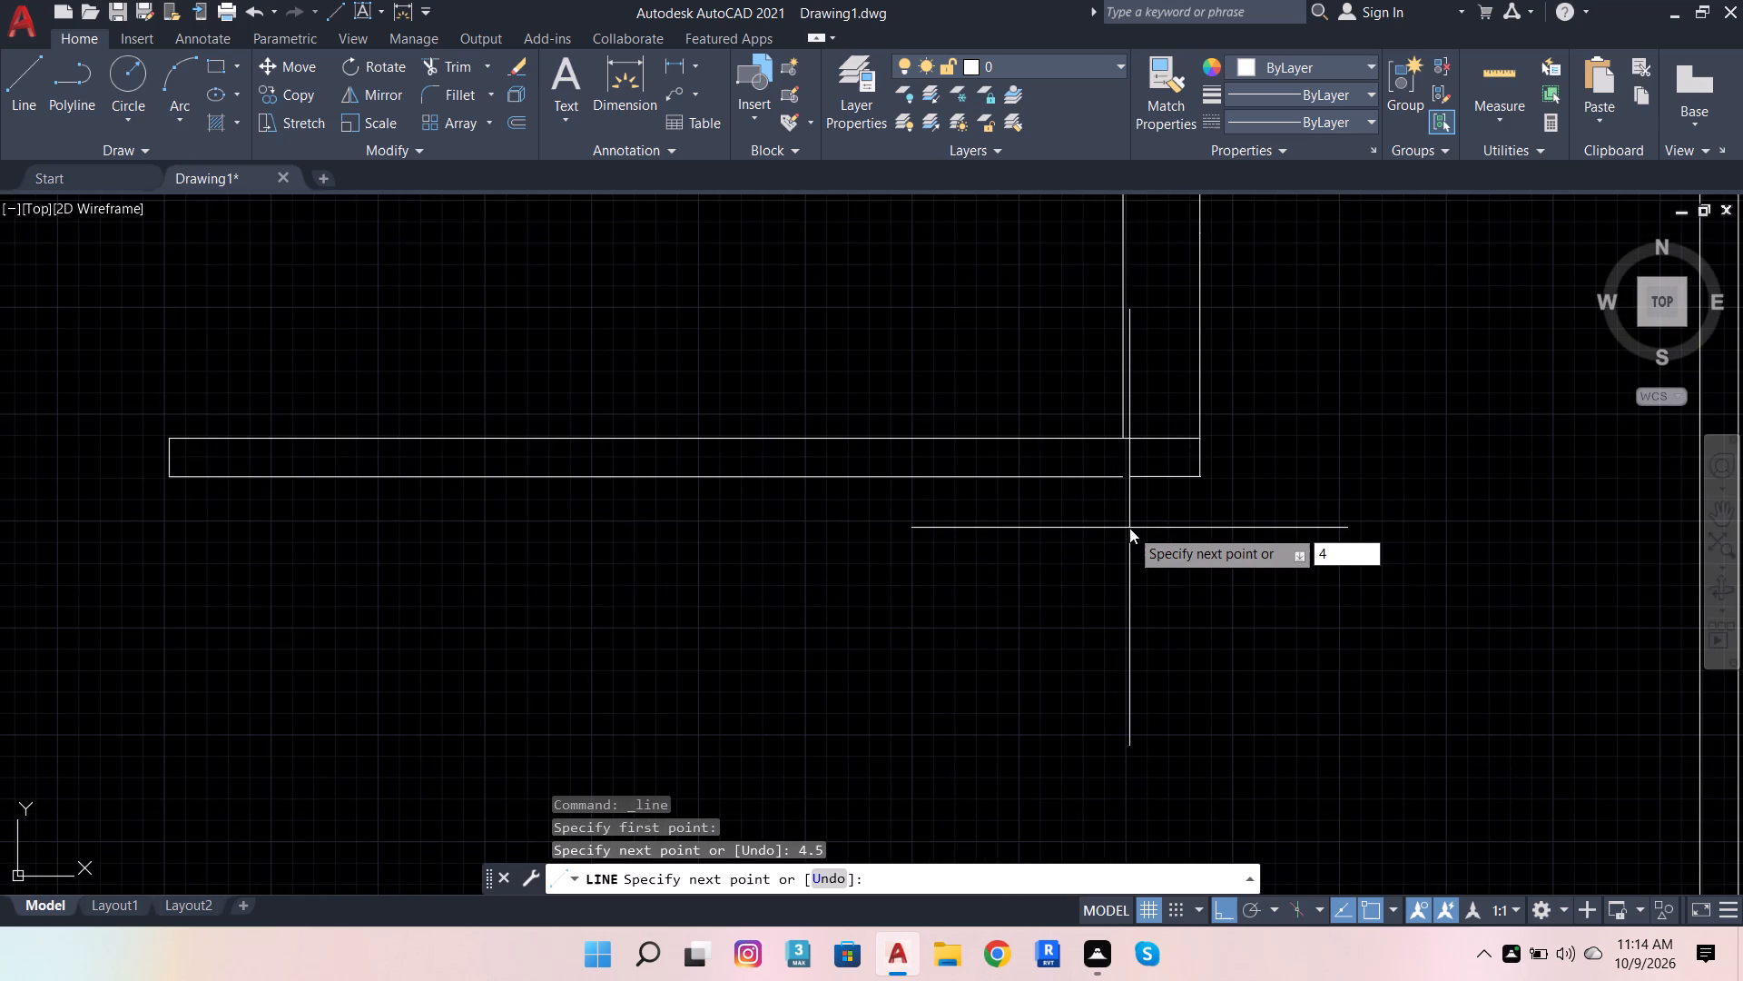
text(.5)
key(Return)
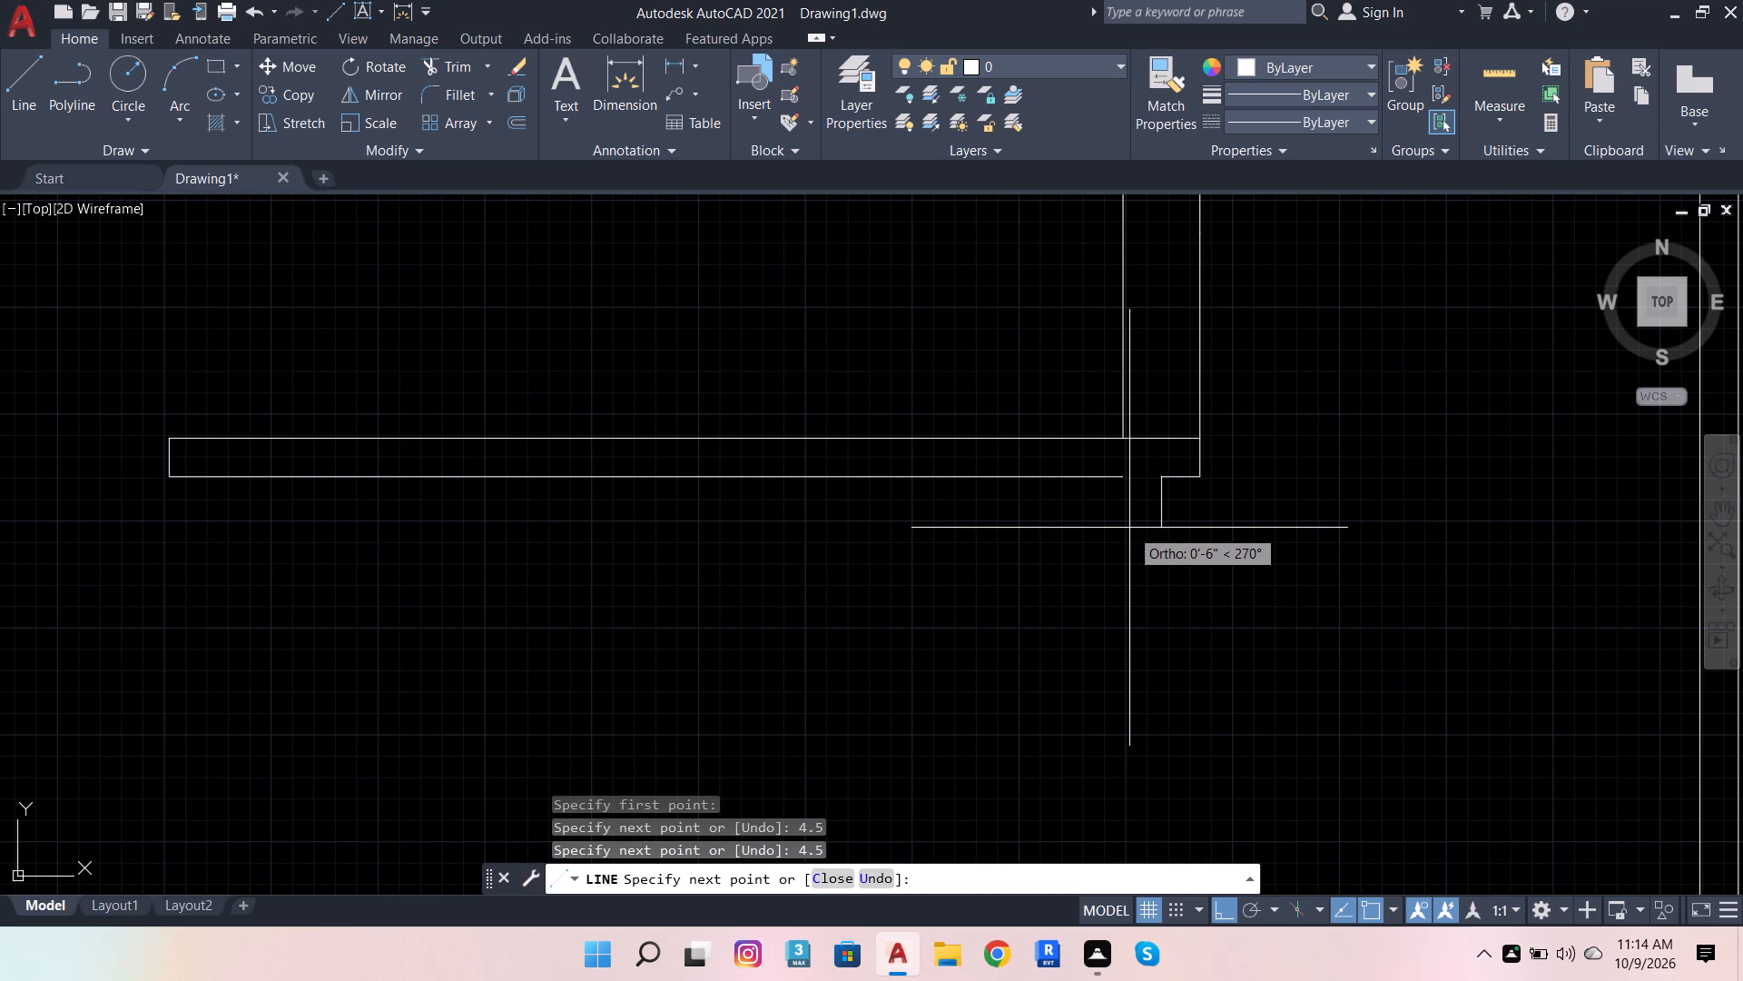
click(1115, 476)
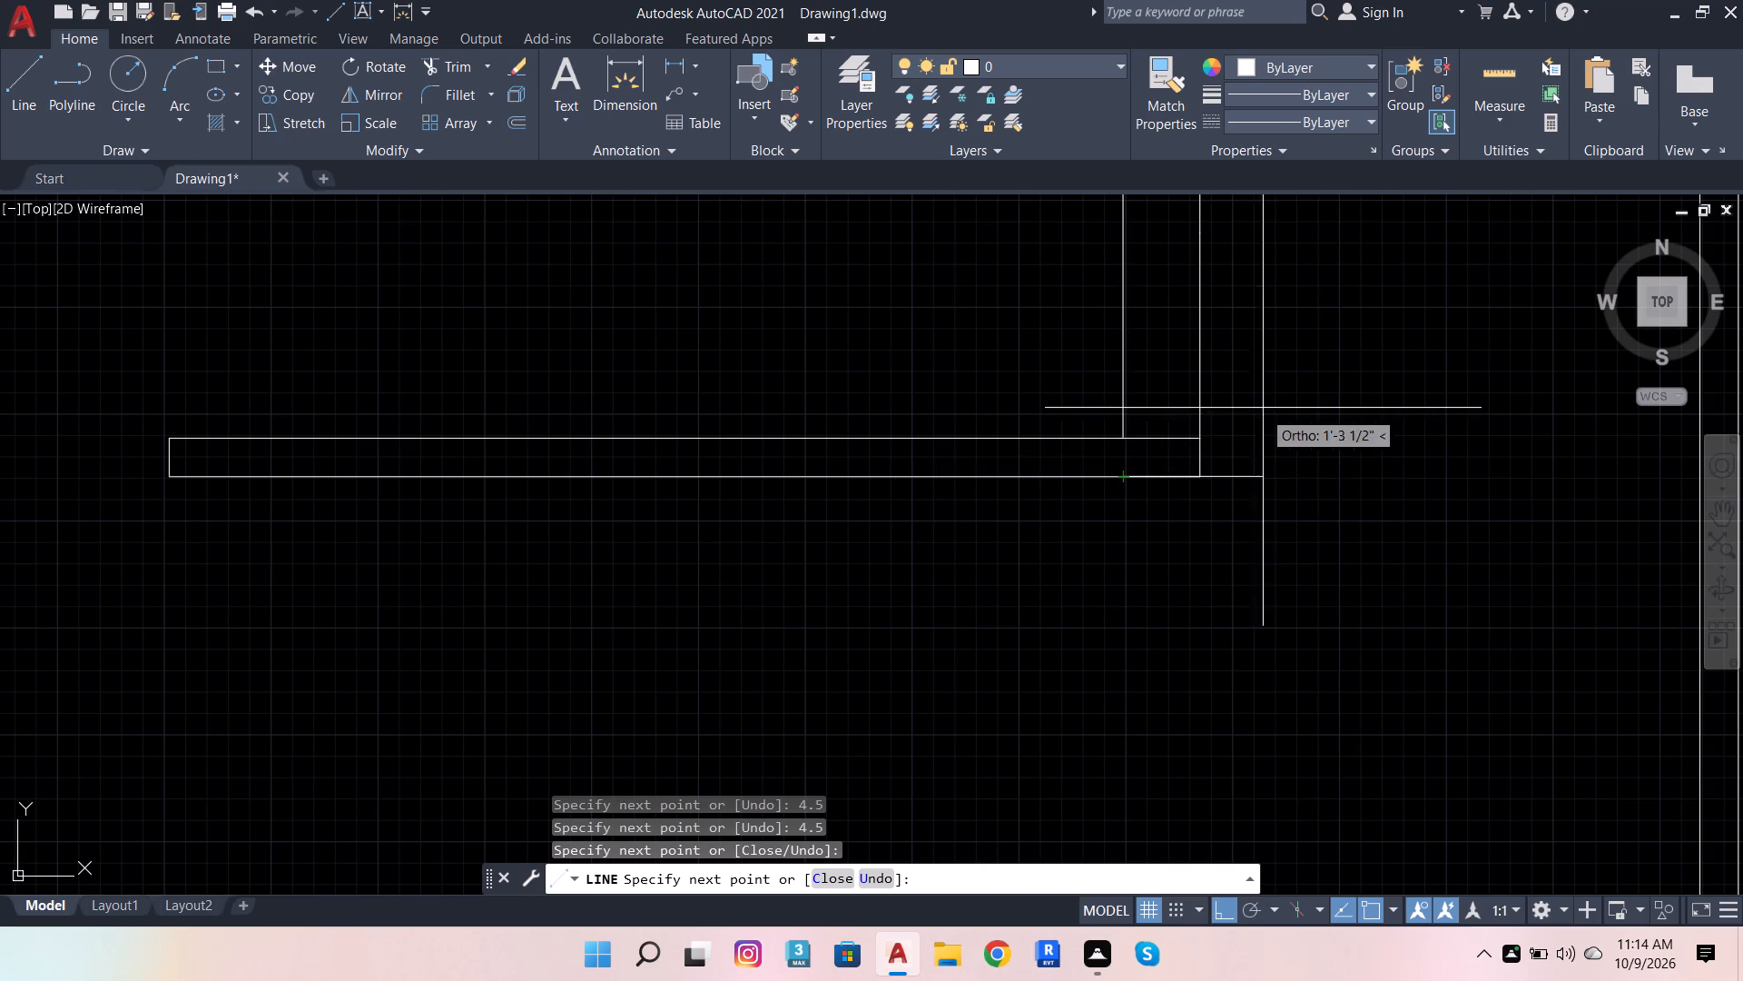
key(space)
scroll(1122, 492, down, 1)
scroll(1203, 490, up, 3)
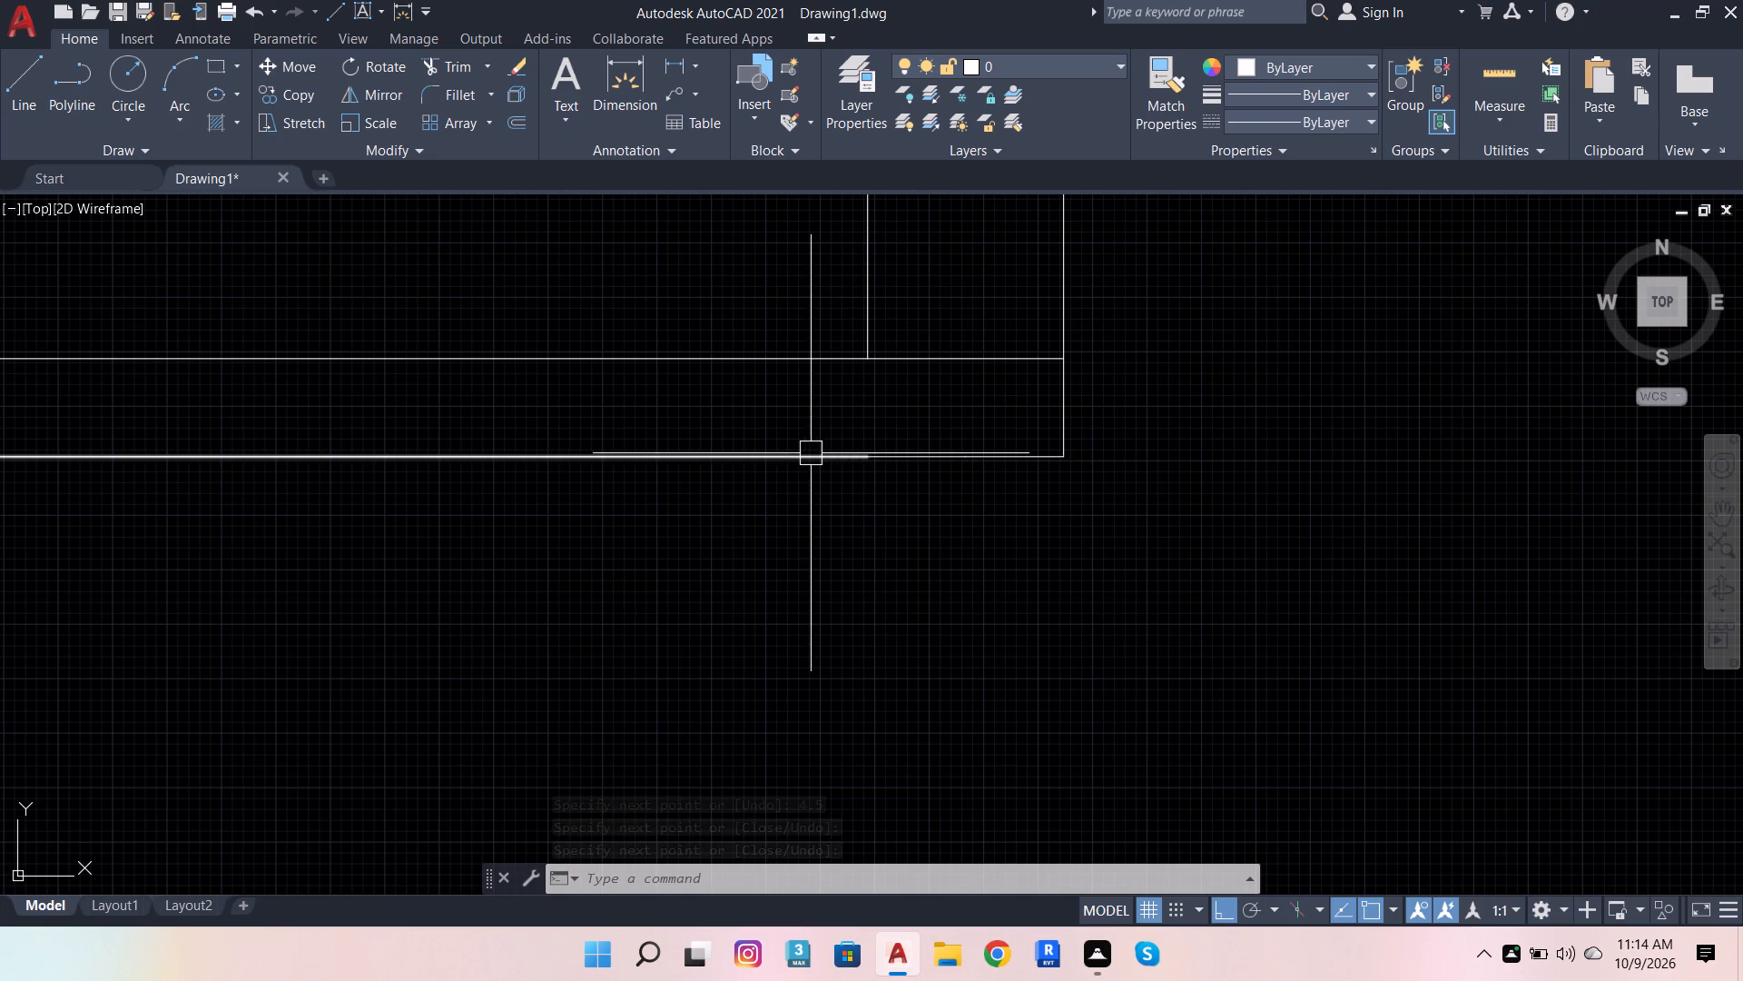
Copy the red 2'-6" window block by its top east corner to the lower east corner where the two new walls meet.
scroll(790, 461, down, 3)
scroll(849, 560, down, 3)
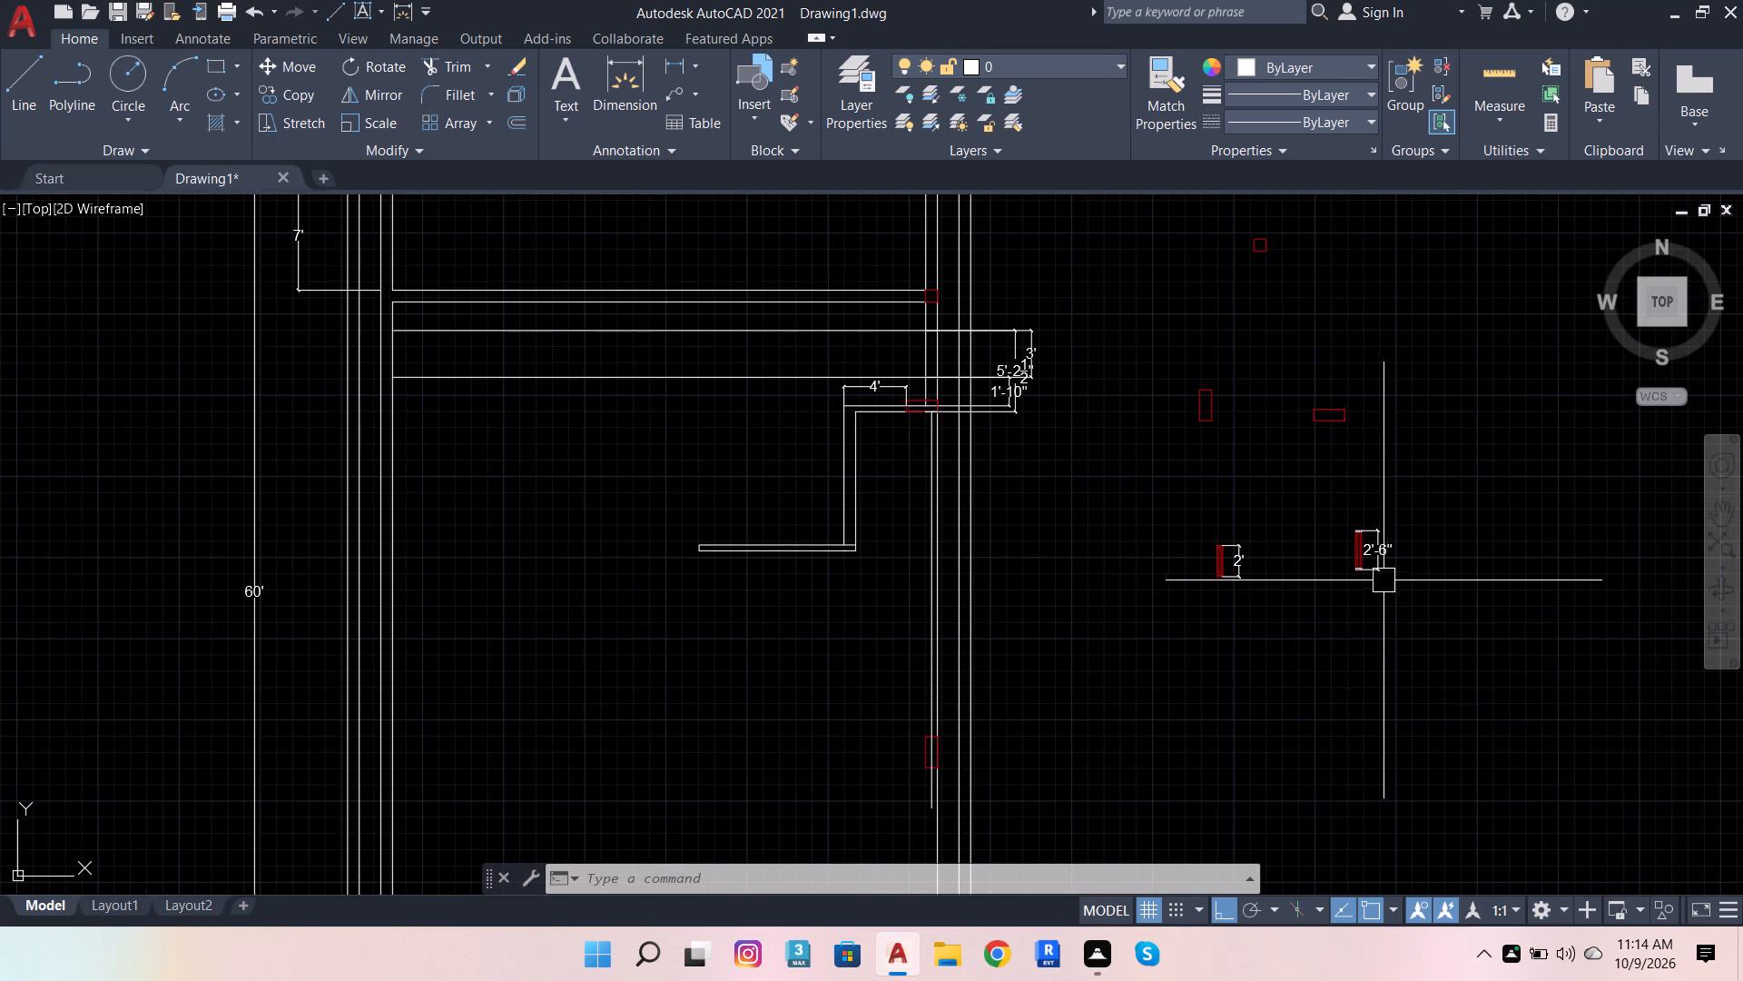
scroll(1369, 566, up, 3)
click(1352, 545)
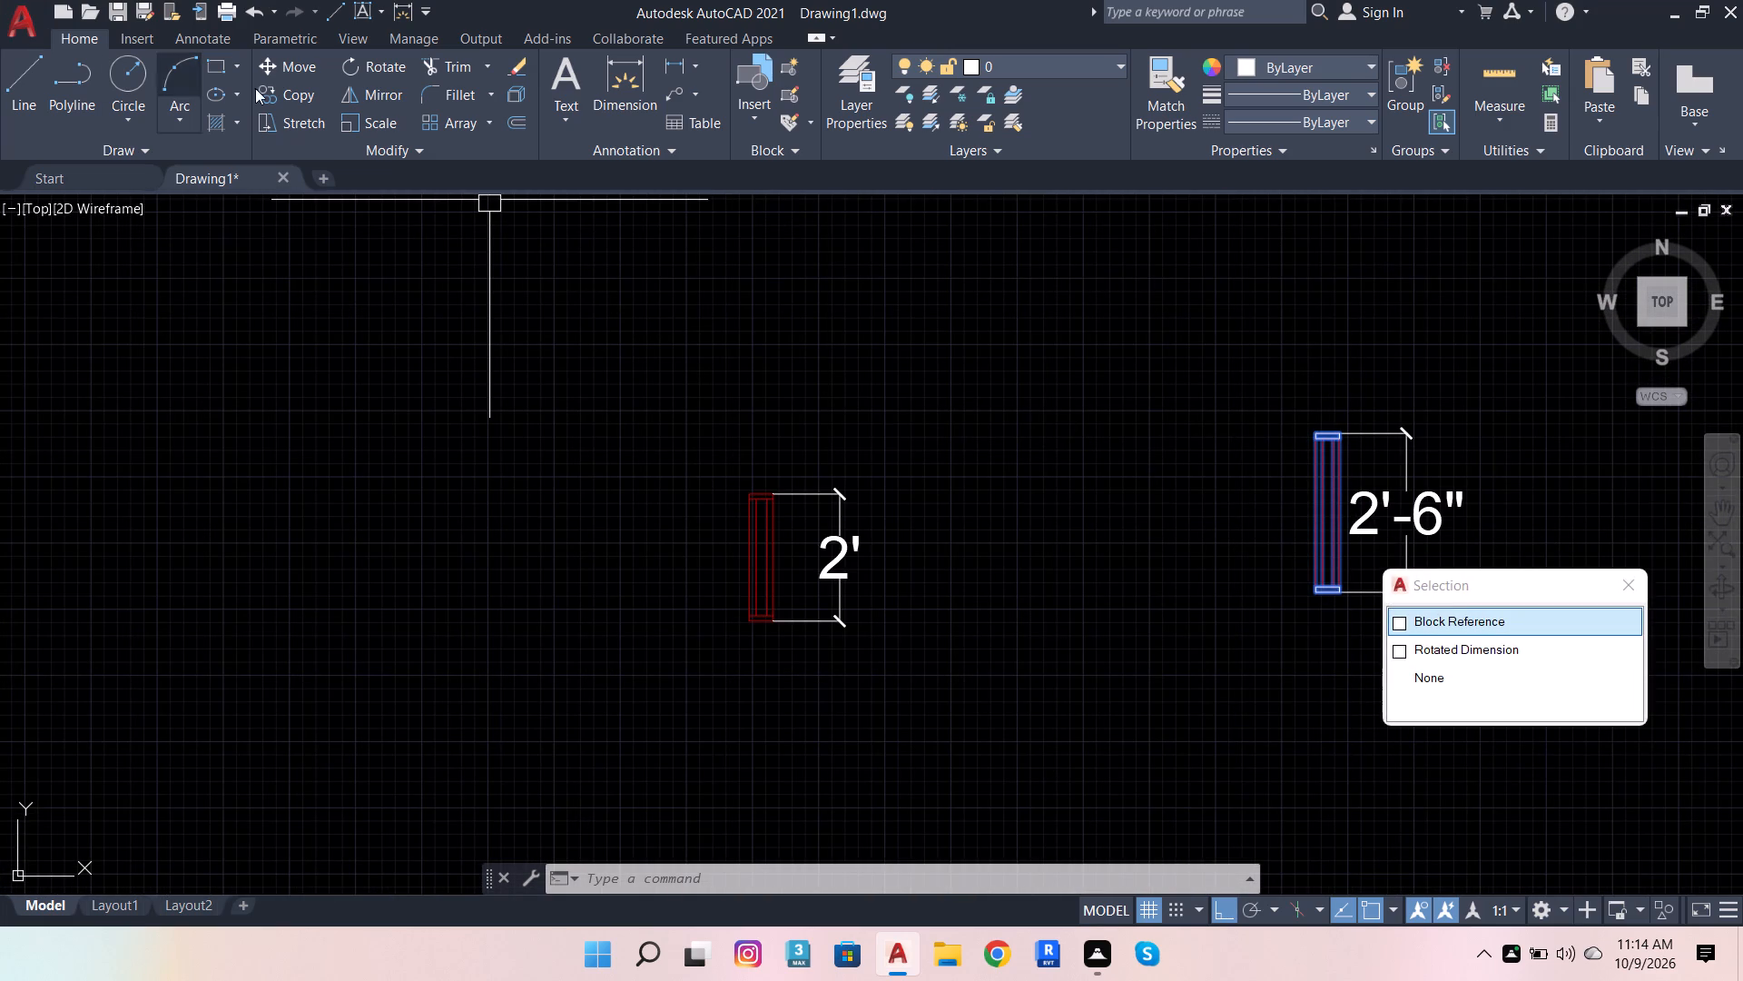
click(290, 104)
scroll(1364, 433, up, 2)
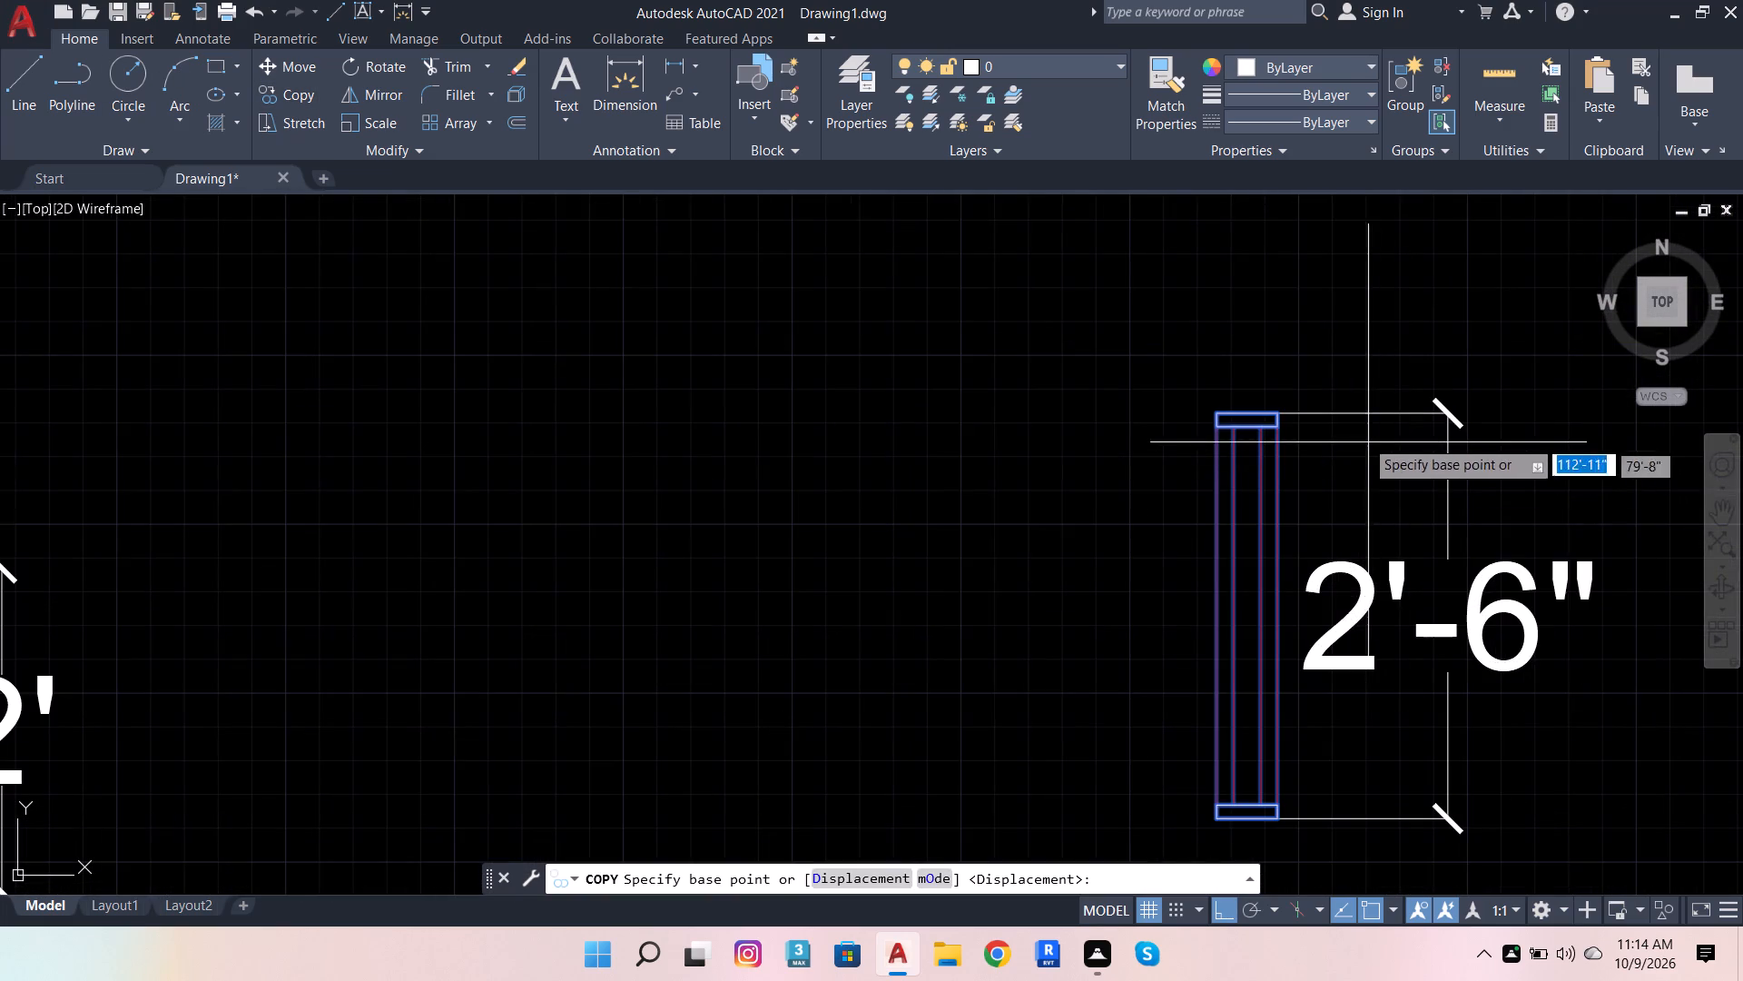
scroll(1284, 423, up, 2)
click(1266, 401)
scroll(1243, 565, down, 9)
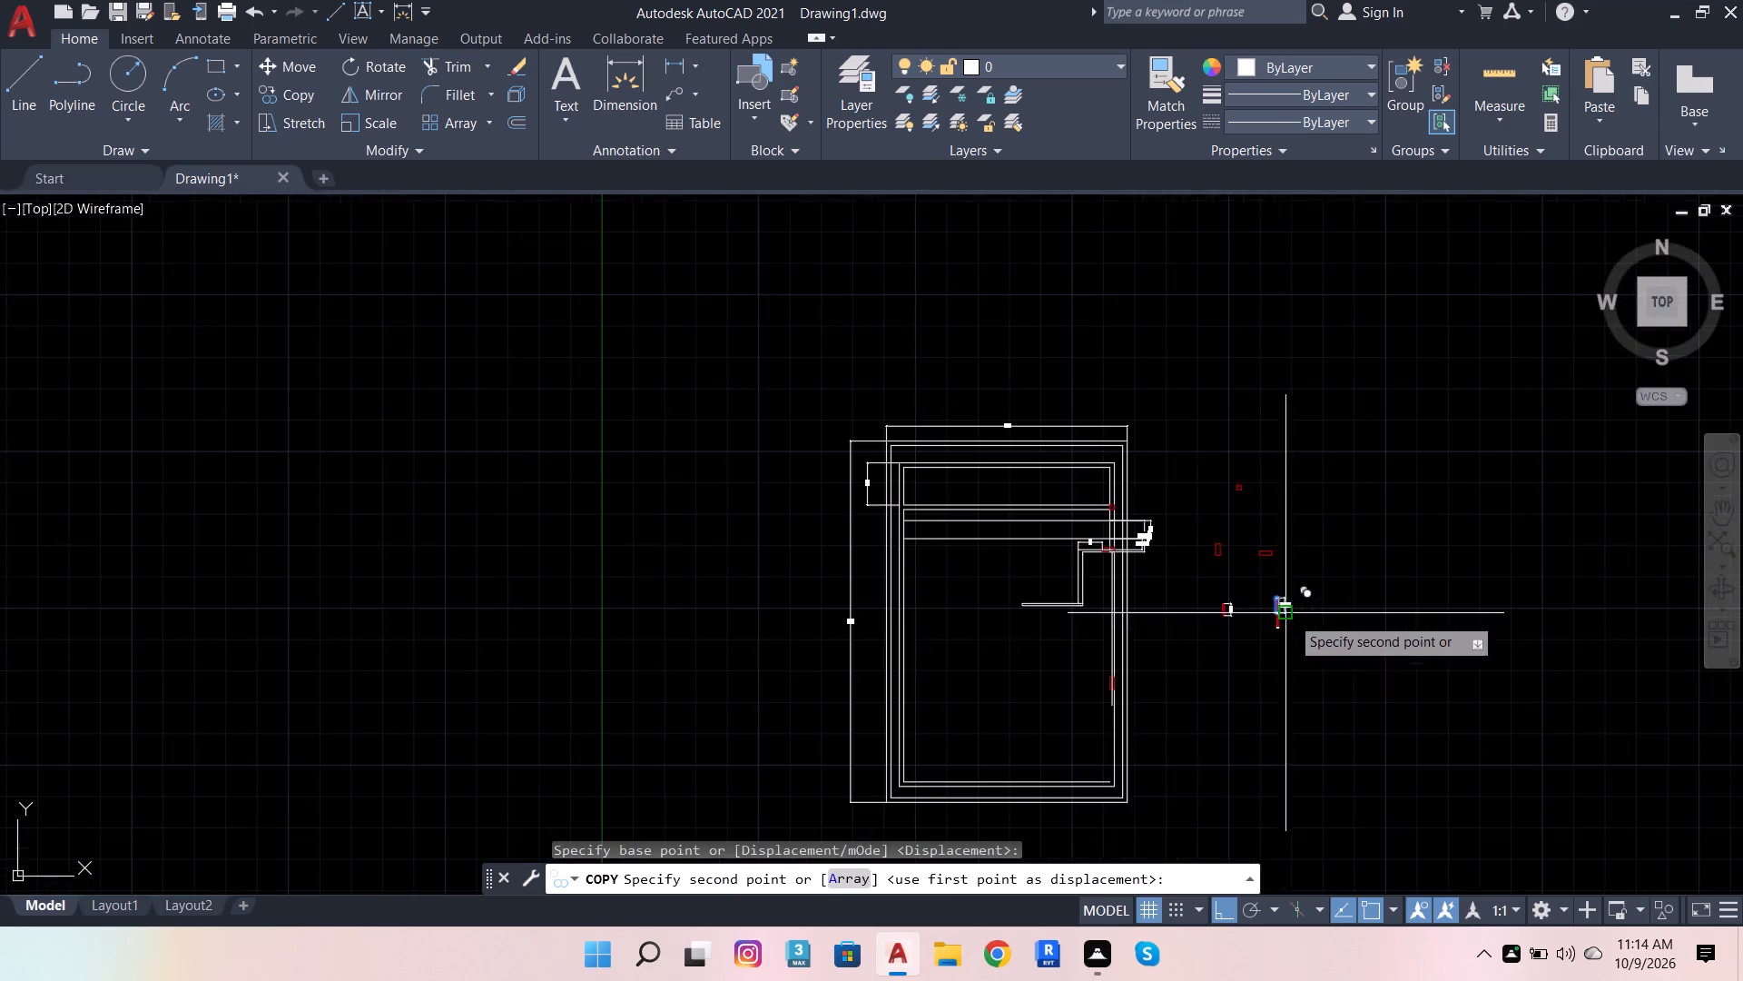
scroll(1058, 608, up, 5)
scroll(1221, 589, up, 2)
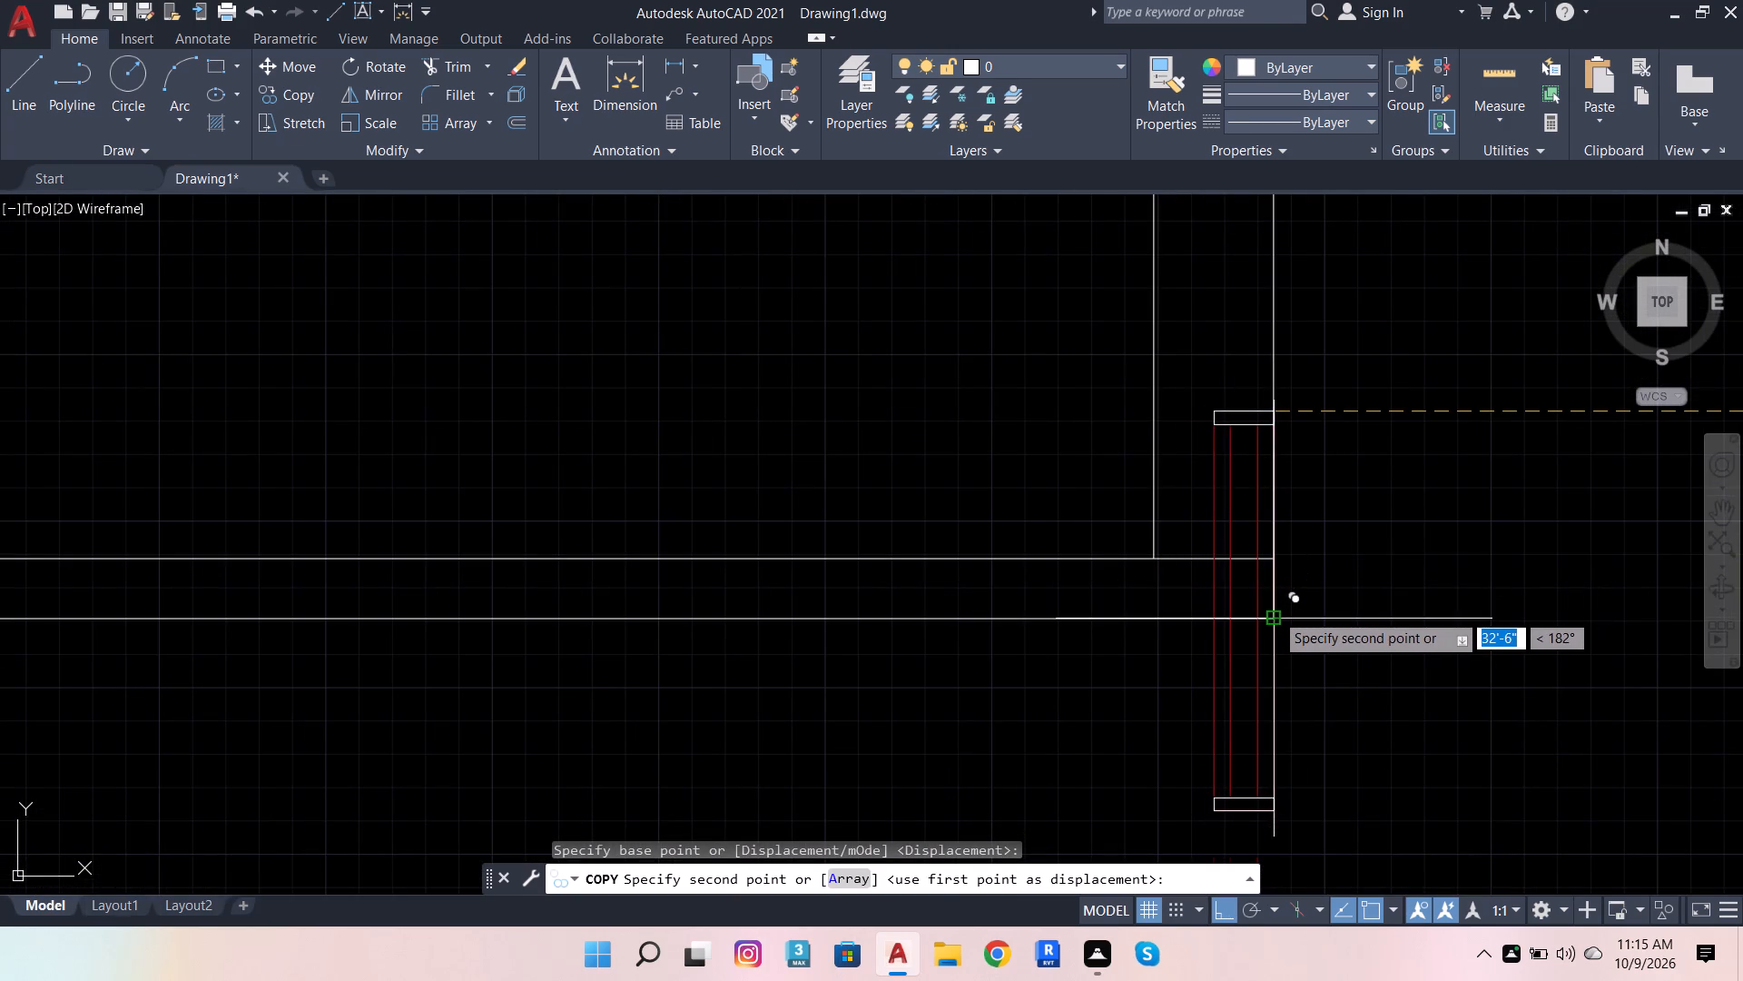
click(1275, 612)
scroll(1344, 609, down, 4)
key(space)
scroll(1242, 643, down, 1)
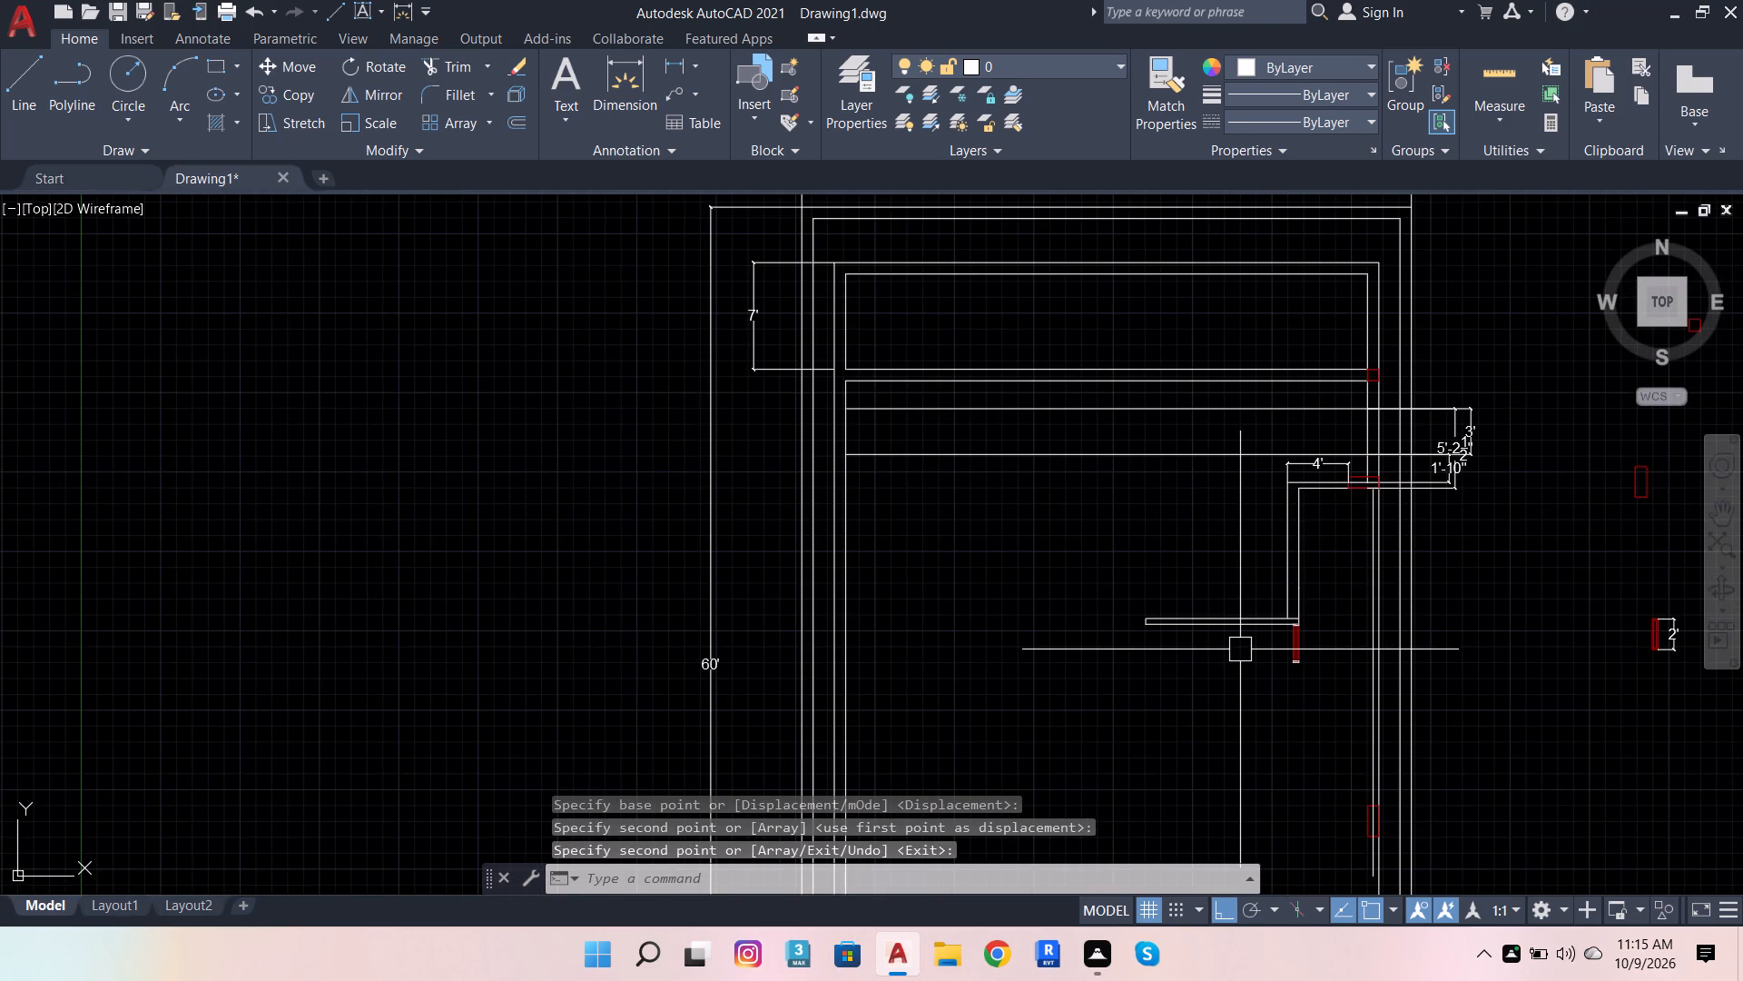
key(Escape)
key(Escape)
key(Escape)
key(Escape)
key(Escape)
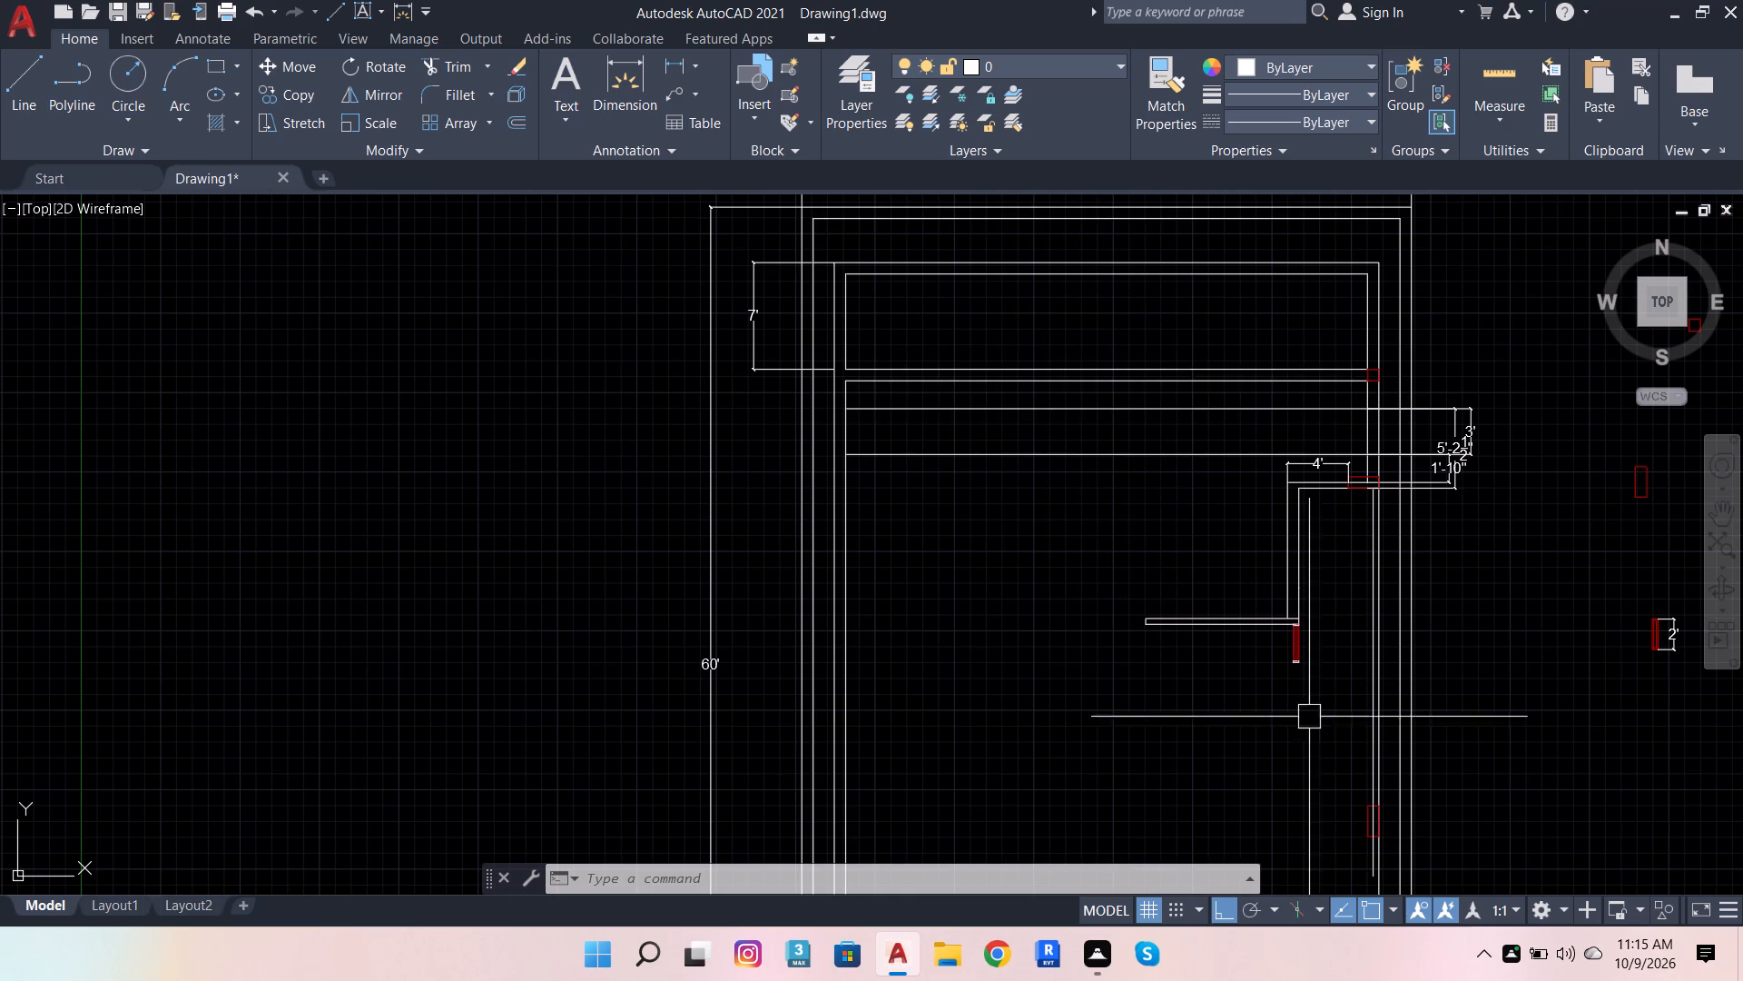
Draw a line from the new window block's lower east corner 4'4.6" east and on just past the east wall's inner line.
scroll(1266, 732, up, 2)
scroll(1353, 422, up, 2)
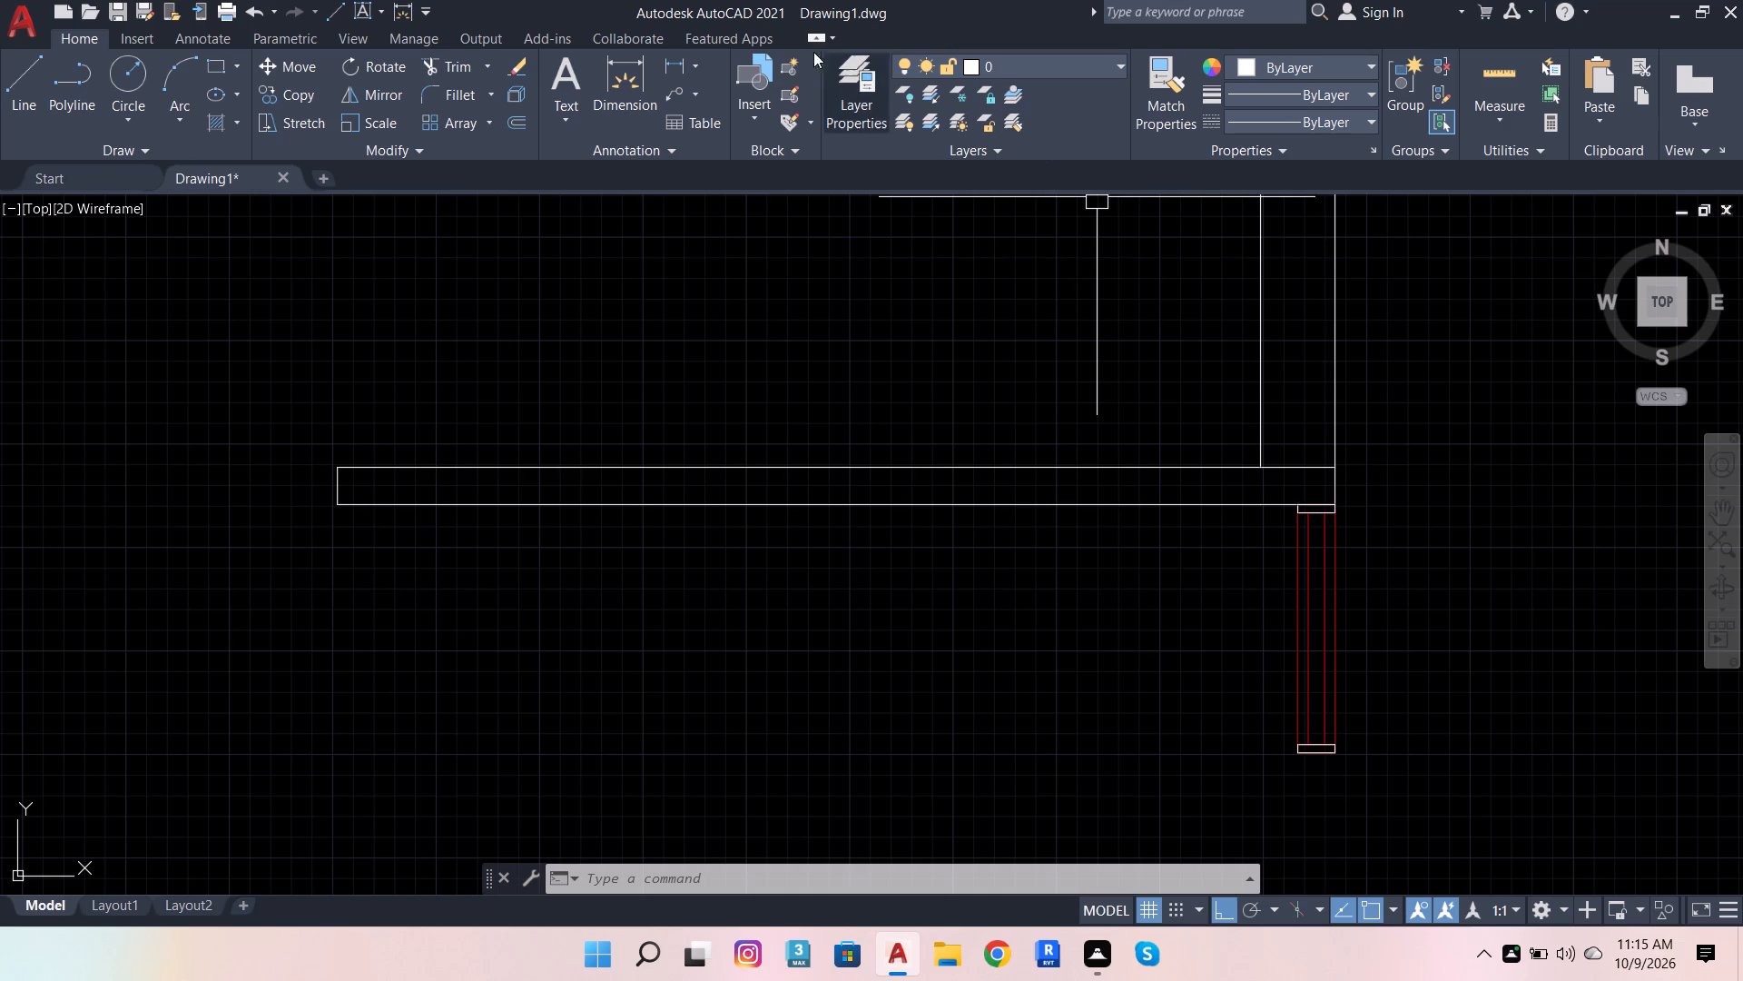
click(44, 71)
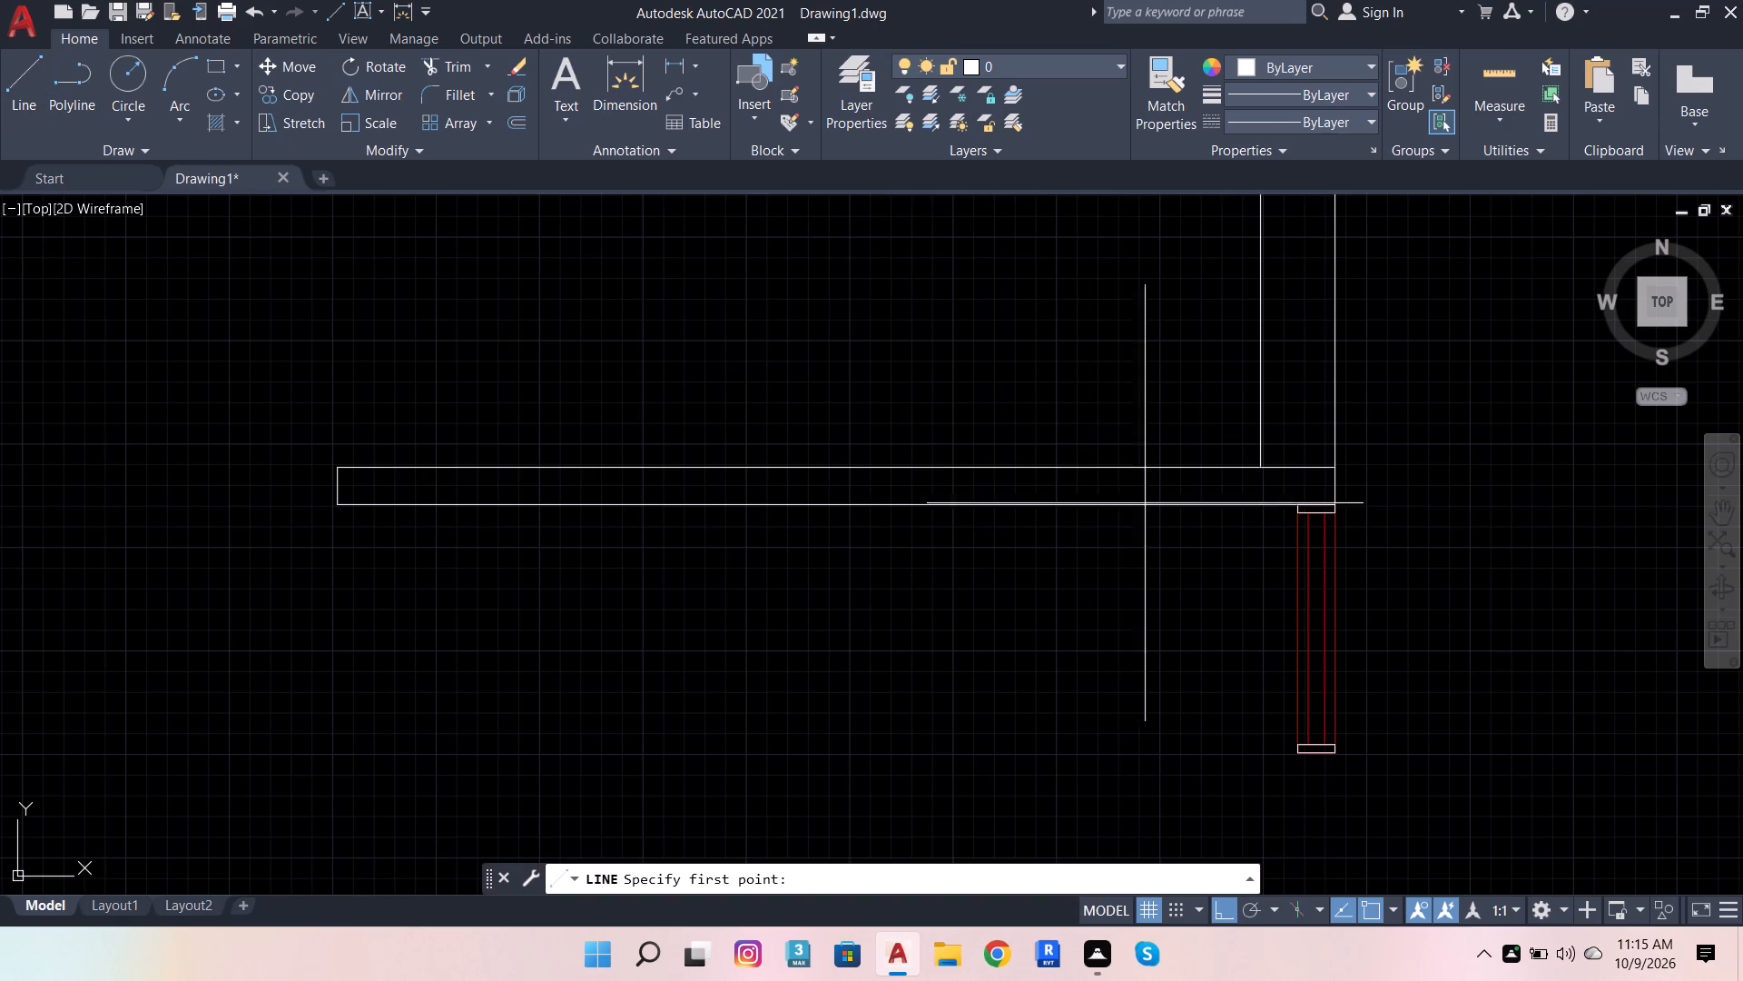
scroll(1226, 627, down, 2)
scroll(1345, 689, up, 1)
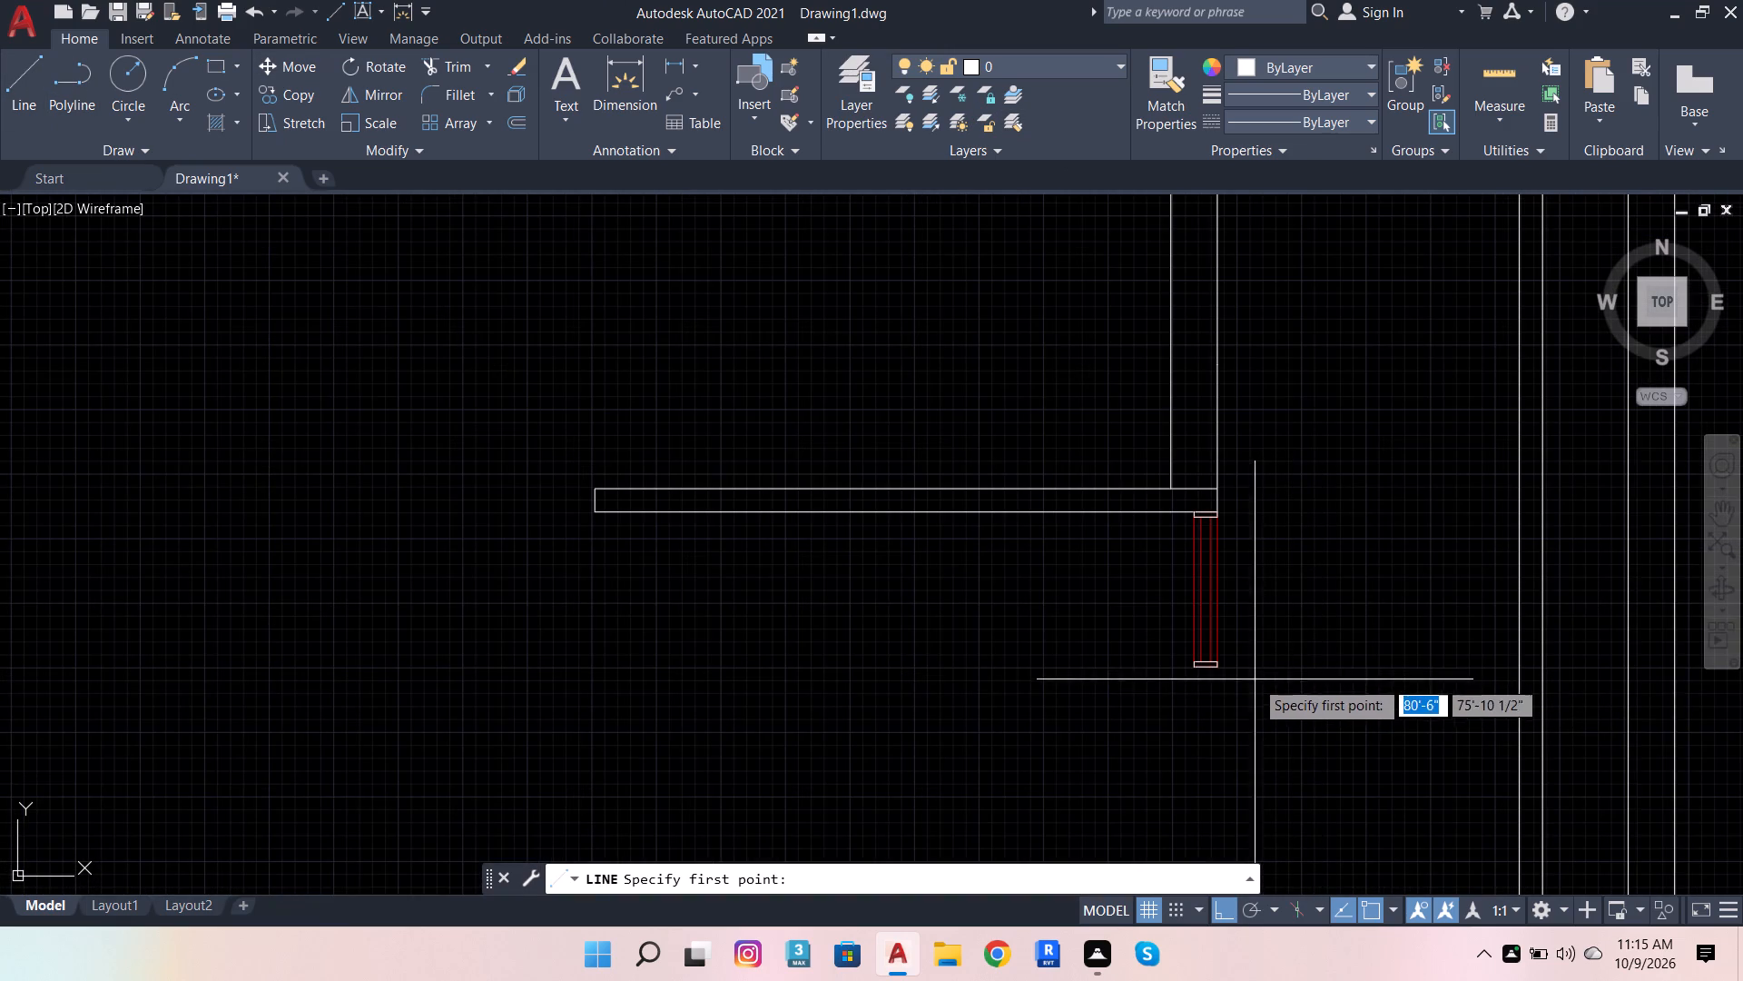
click(1218, 663)
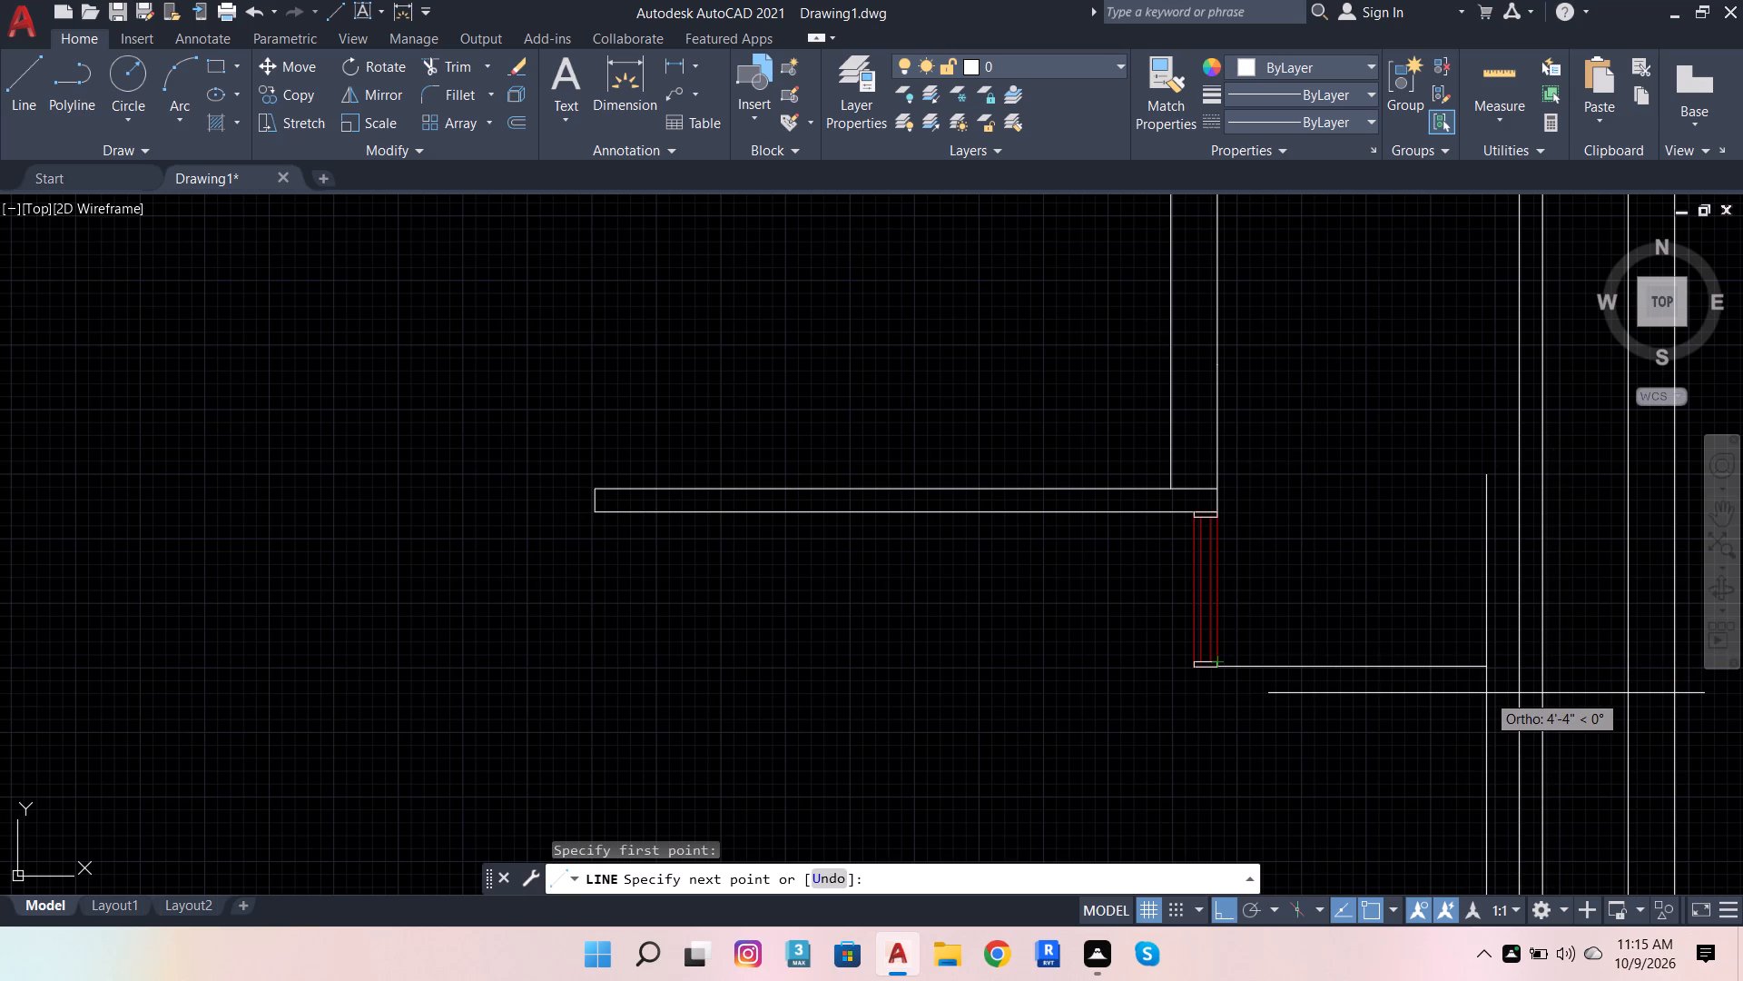
text(4'4)
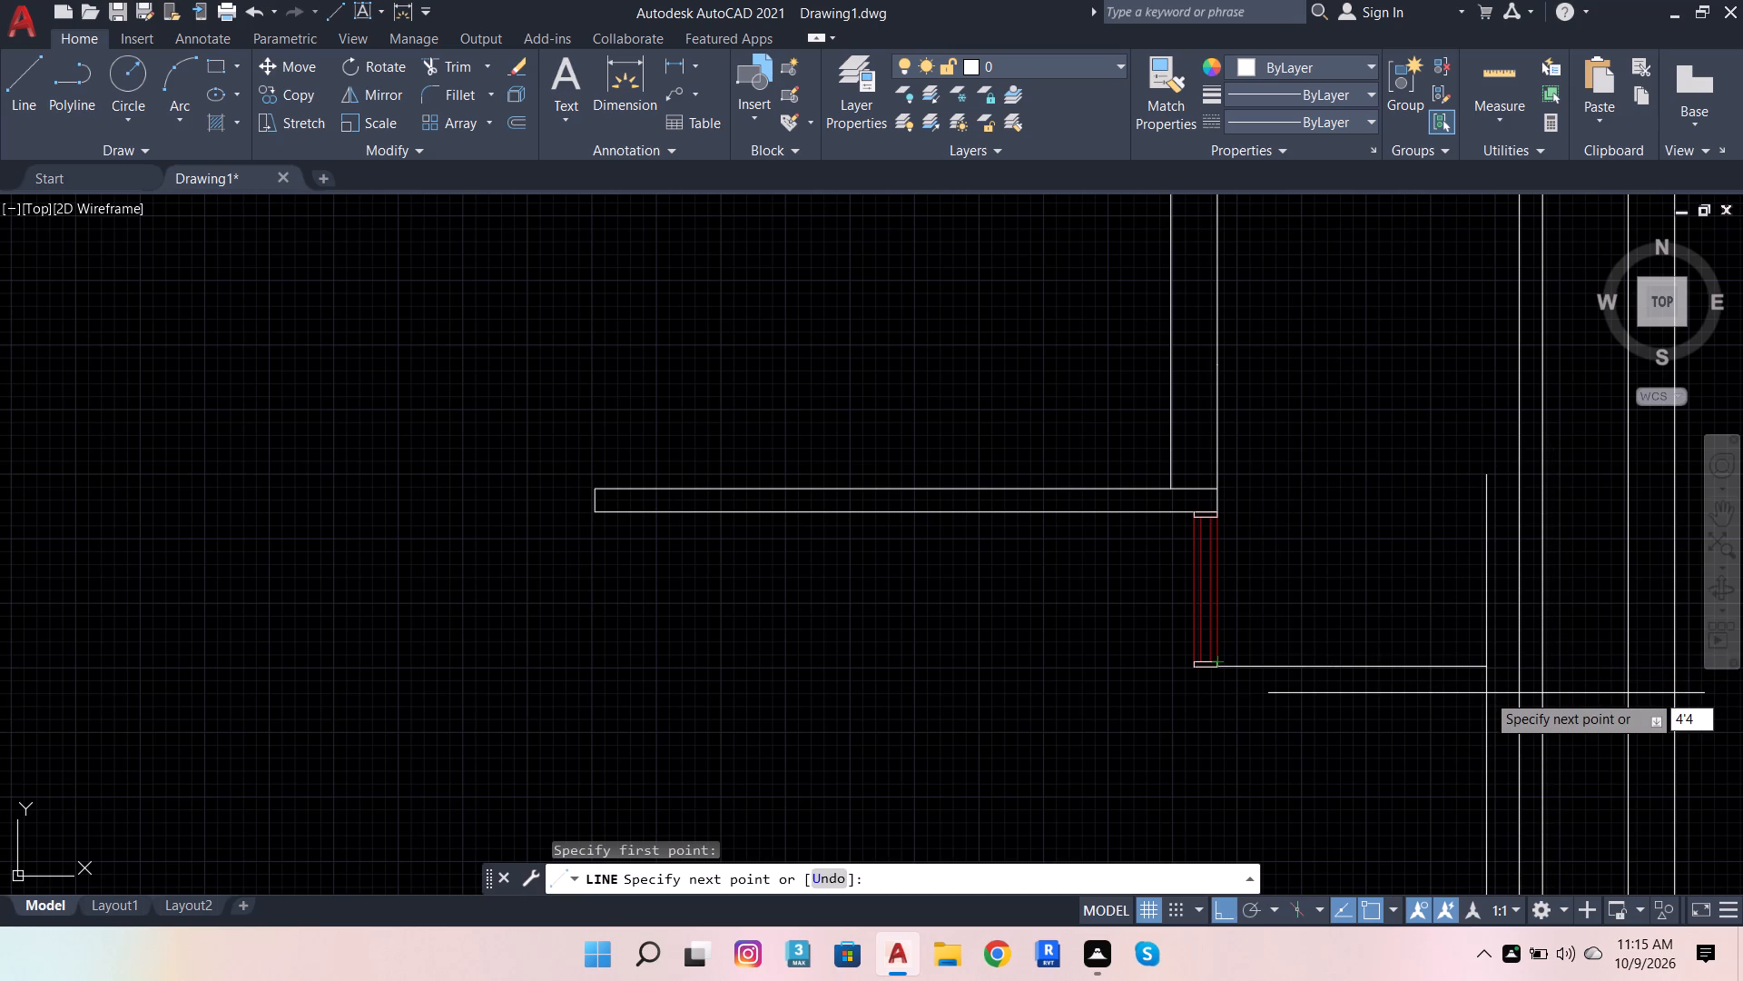
text(.6)
key(Return)
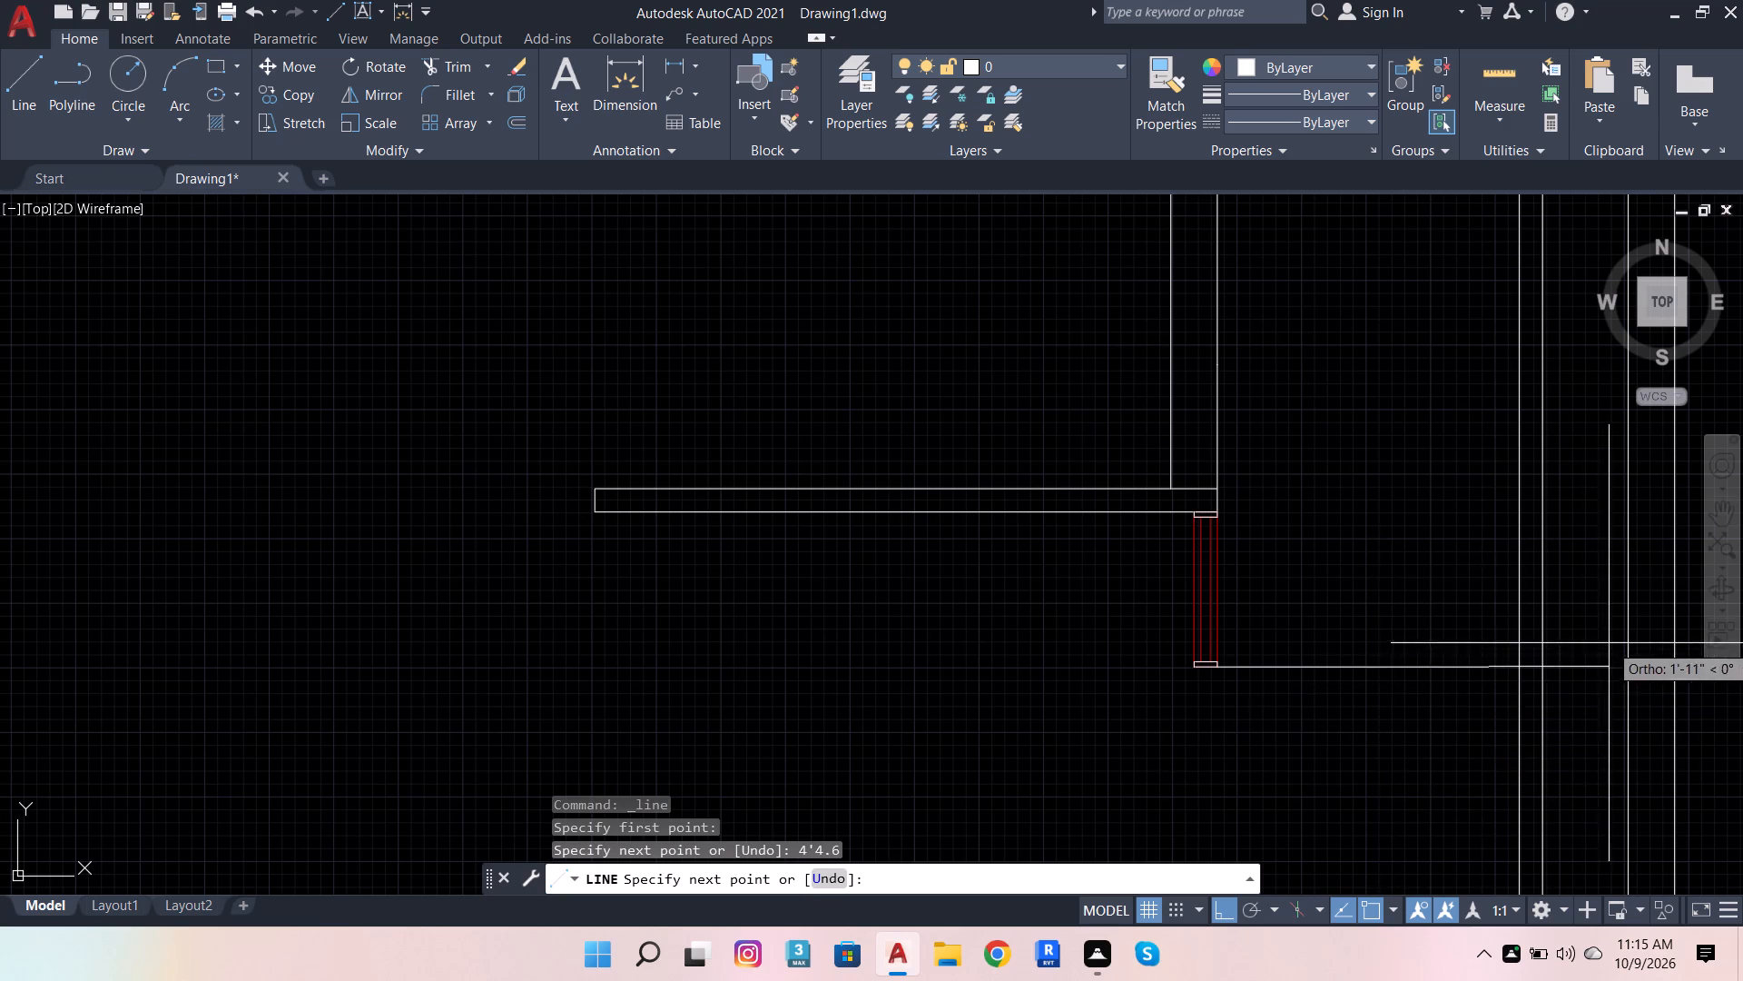
scroll(1561, 670, up, 2)
click(1478, 657)
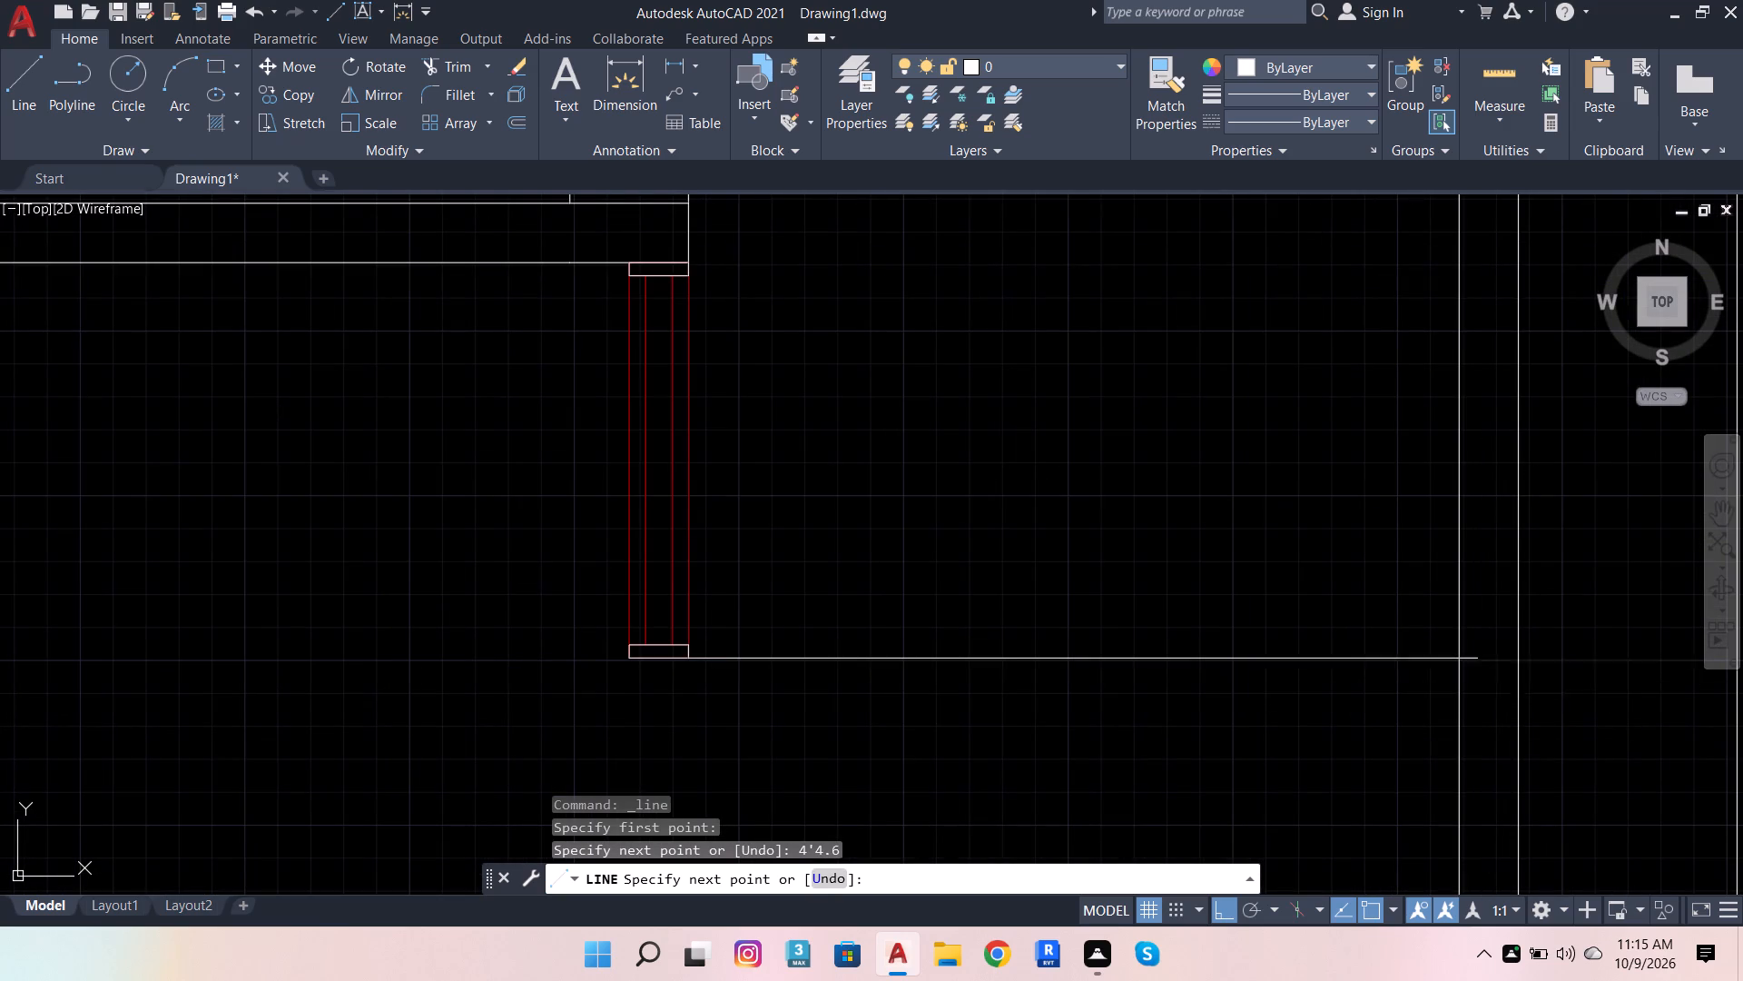
Trim the new line's overshoot beyond the east wall's inner line.
click(447, 64)
scroll(1462, 672, up, 1)
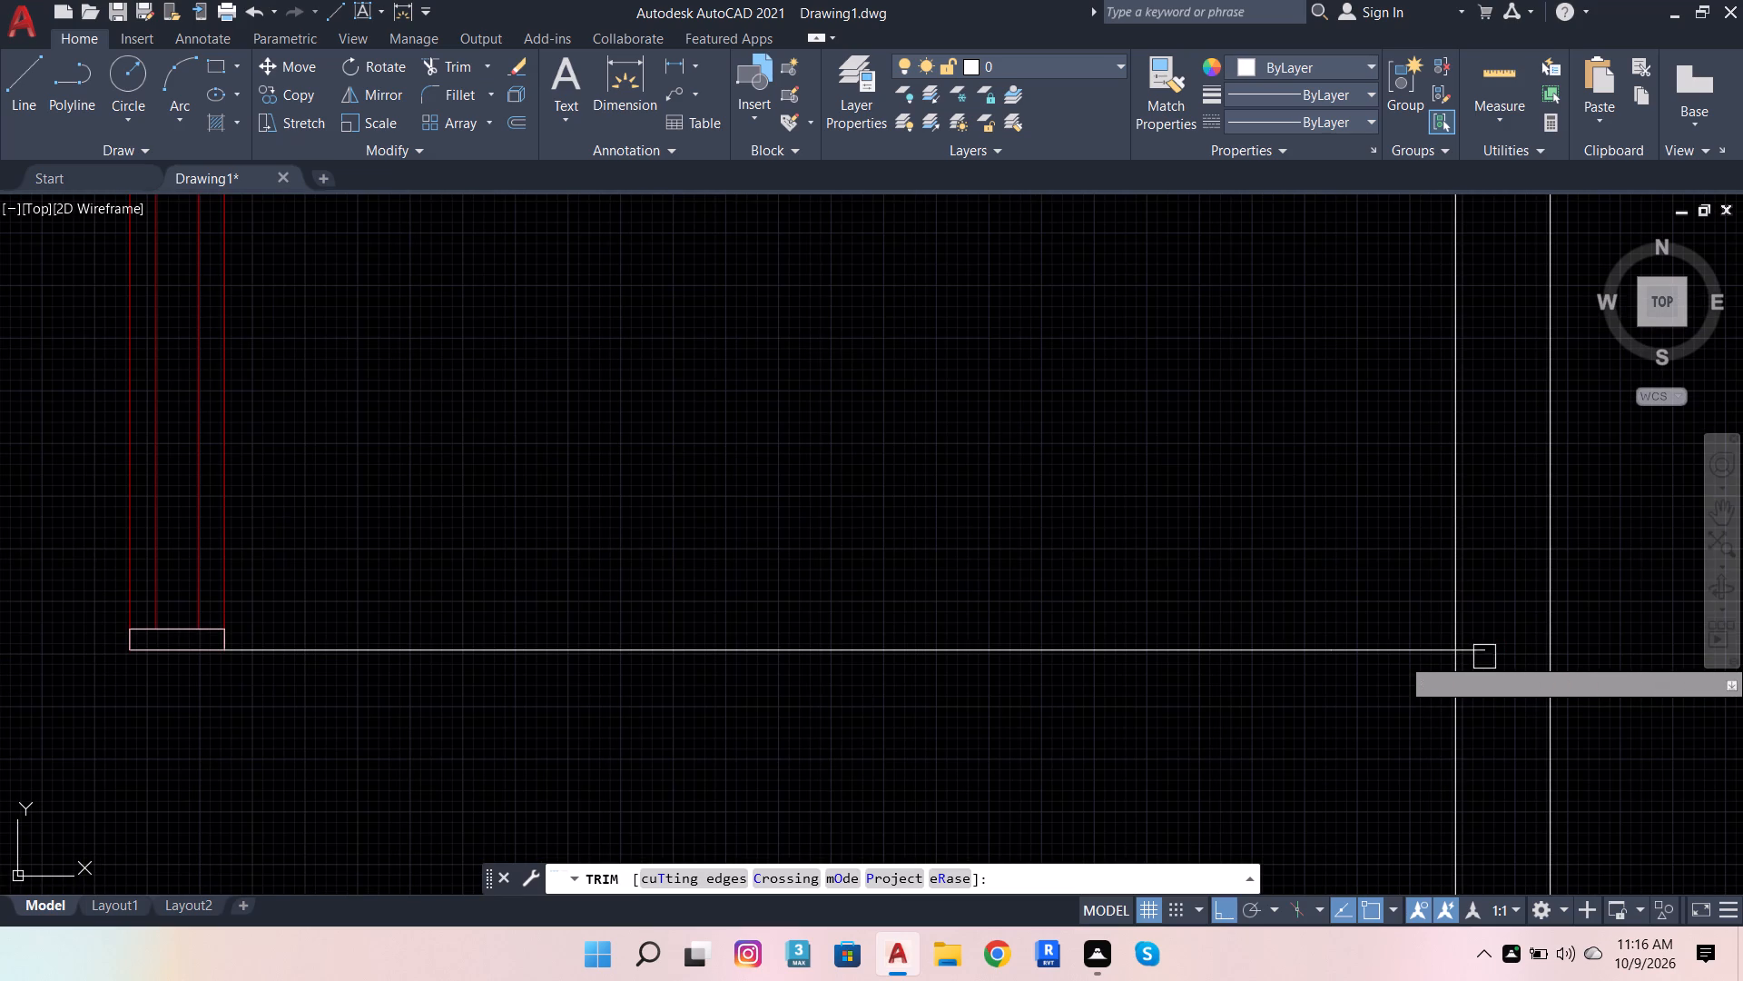
drag(1479, 646, 1470, 646)
scroll(1192, 678, down, 4)
scroll(1190, 767, up, 1)
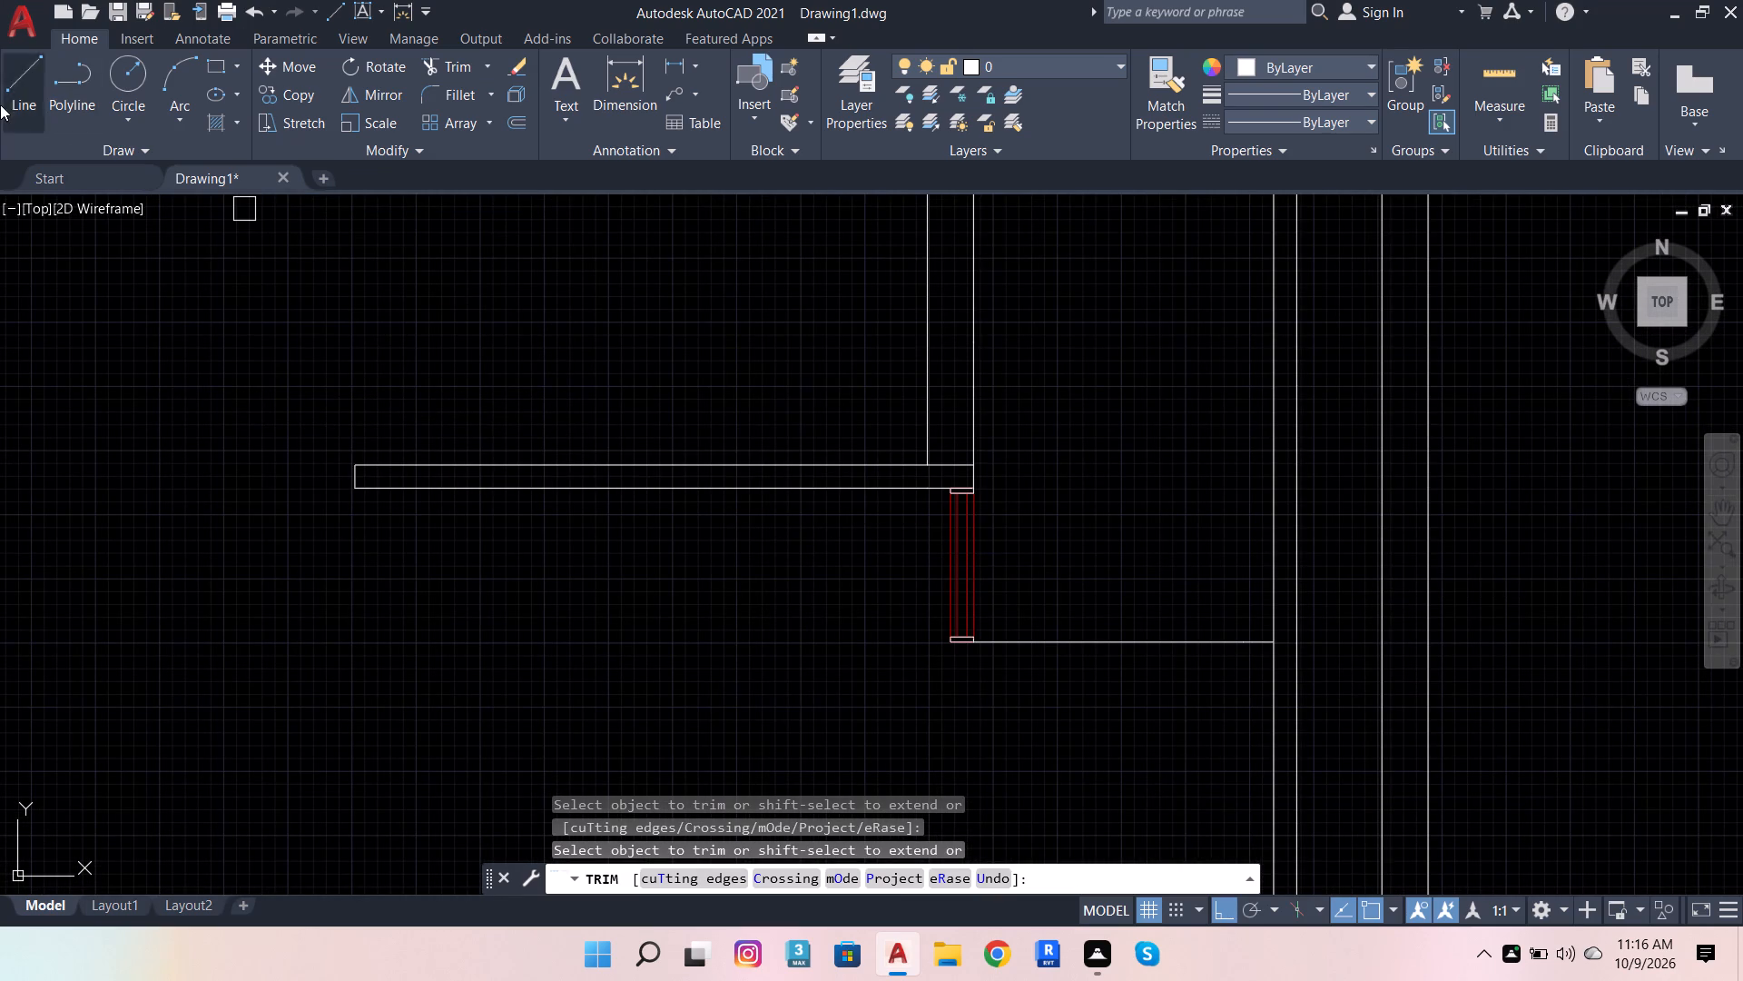
Offset both segments of the new horizontal line 4.5" downward to form the wall below the window block.
click(513, 129)
click(1017, 639)
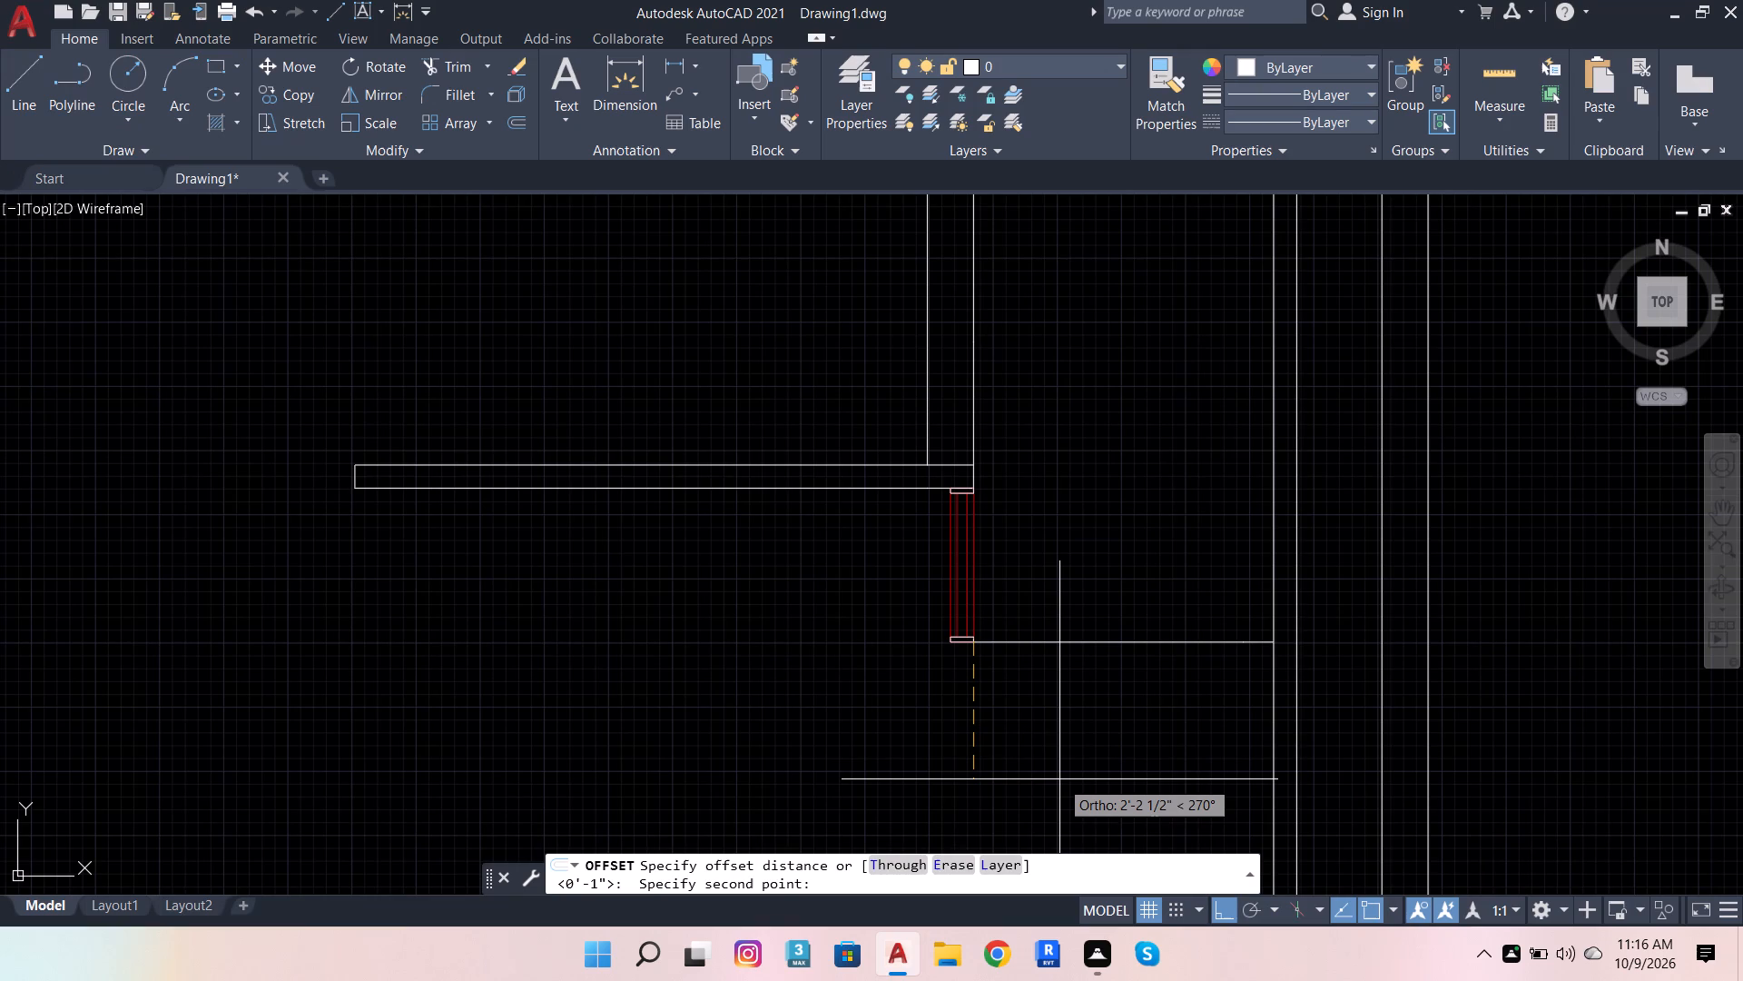
text(4.5)
key(Return)
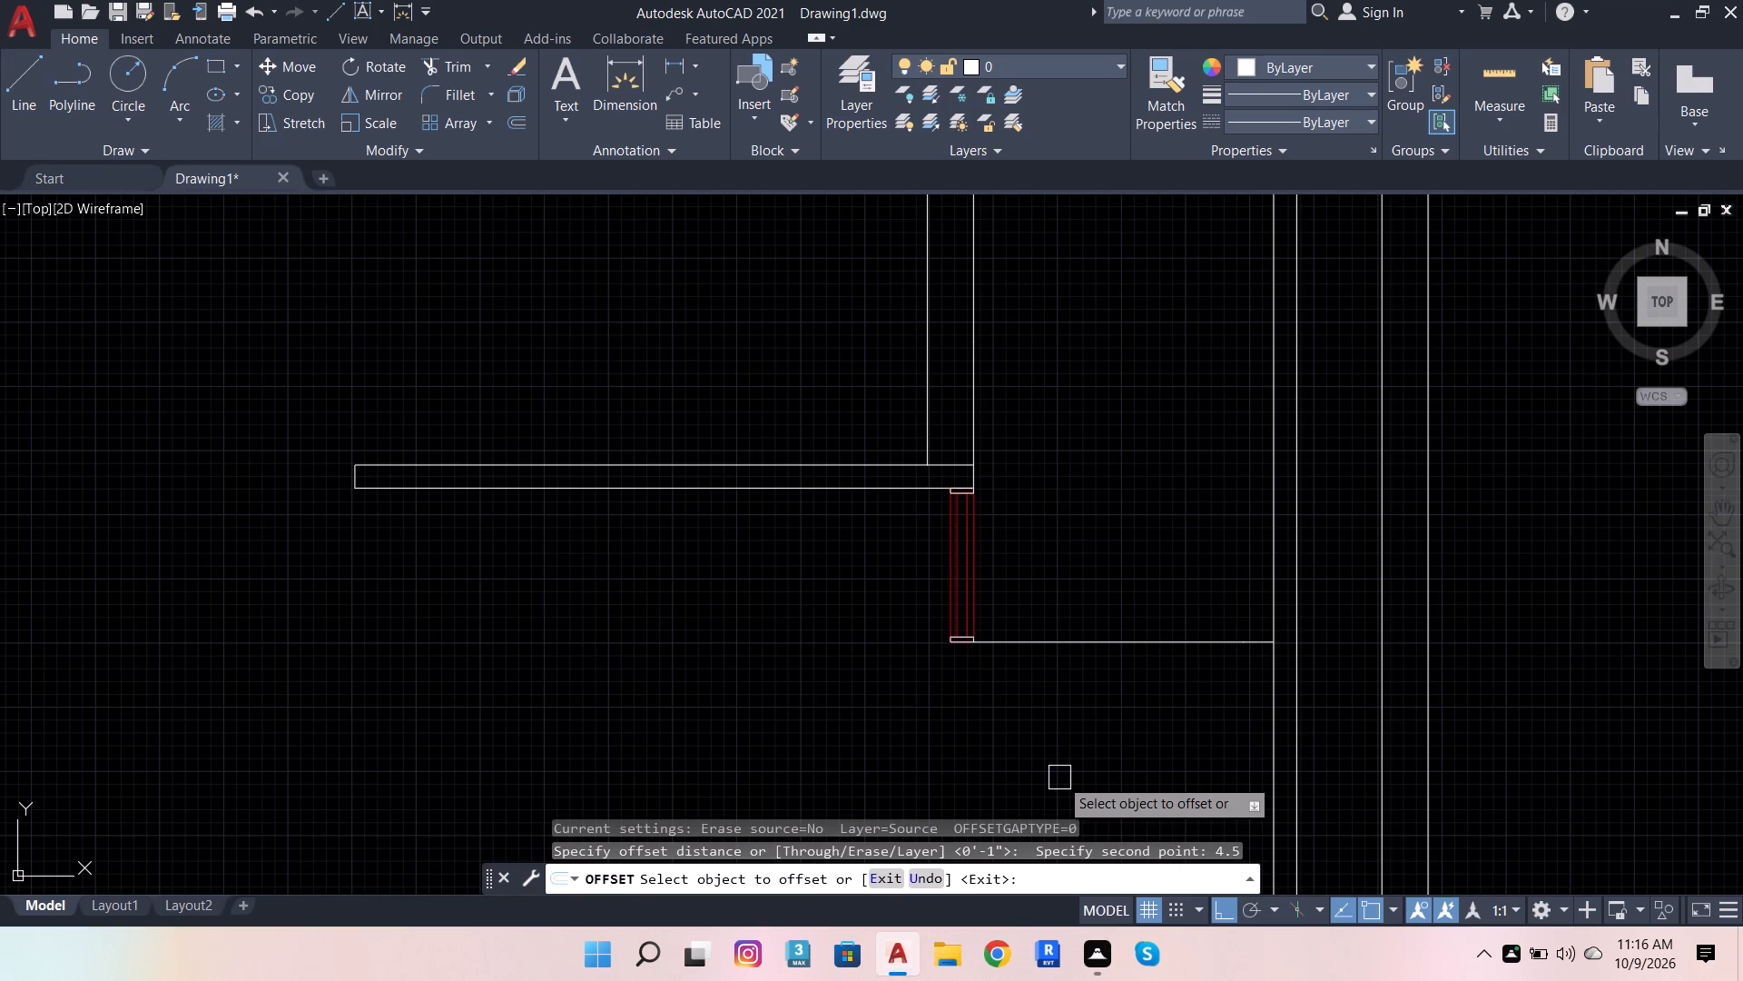
click(1135, 641)
click(1115, 720)
scroll(1249, 652, up, 1)
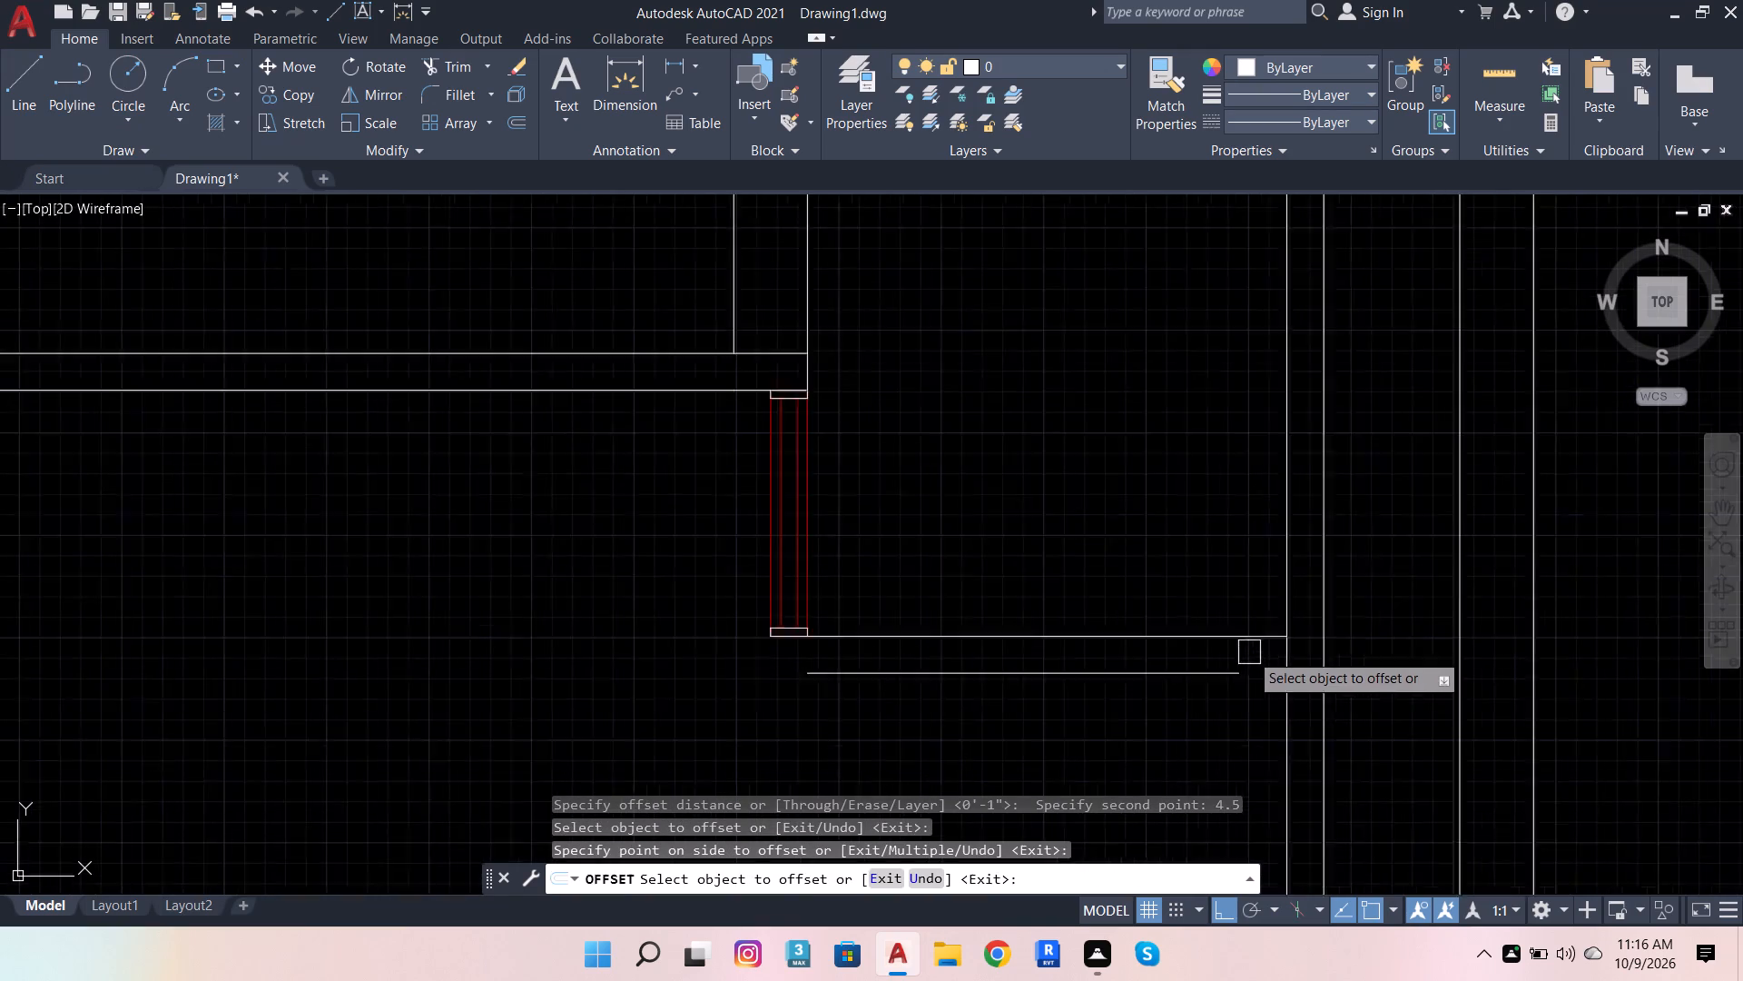
scroll(1249, 652, up, 2)
click(1287, 622)
click(1266, 792)
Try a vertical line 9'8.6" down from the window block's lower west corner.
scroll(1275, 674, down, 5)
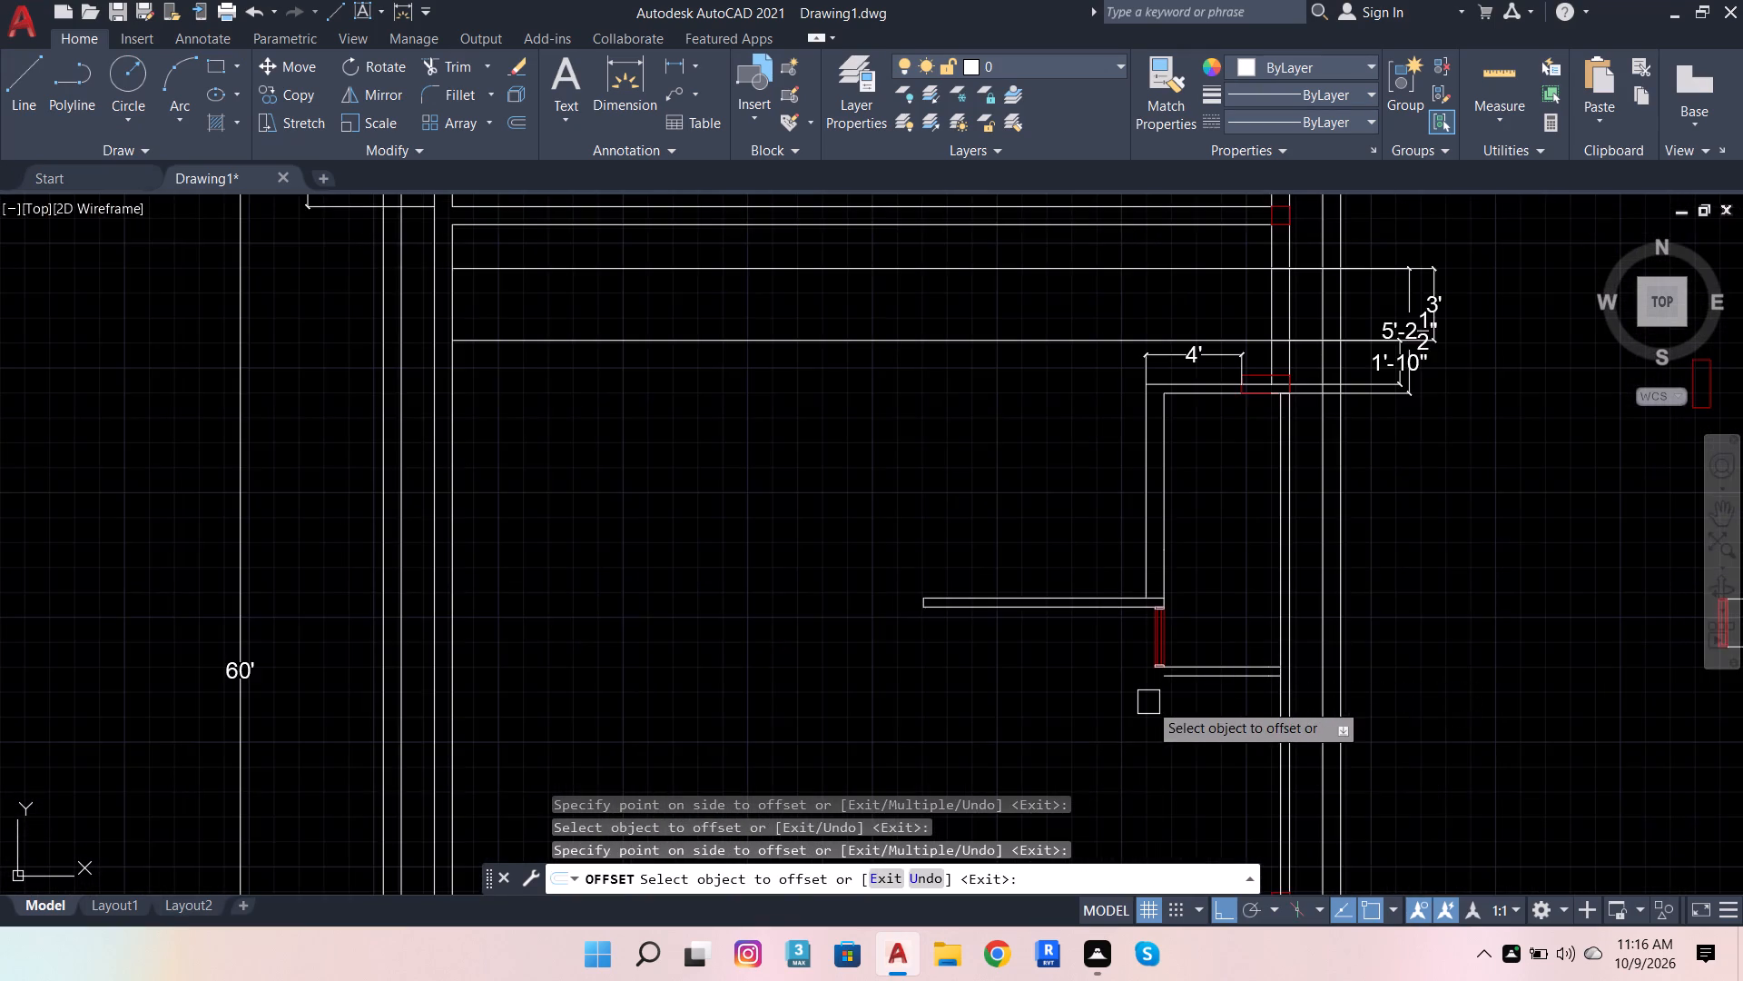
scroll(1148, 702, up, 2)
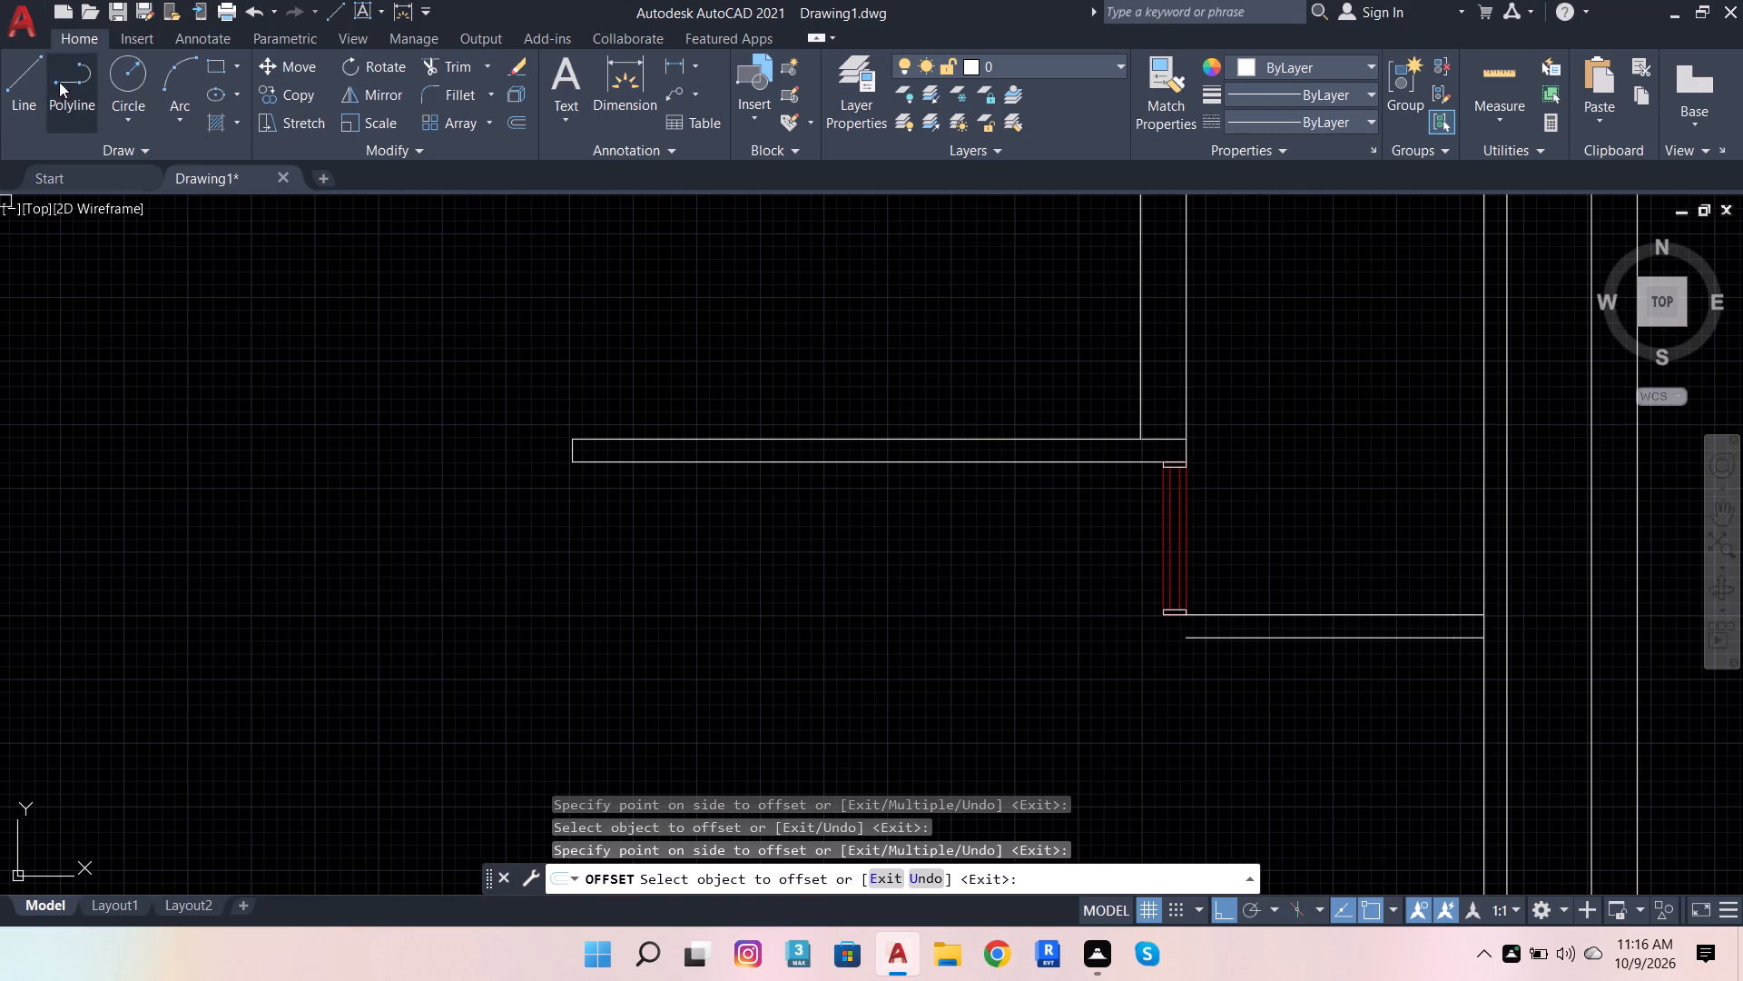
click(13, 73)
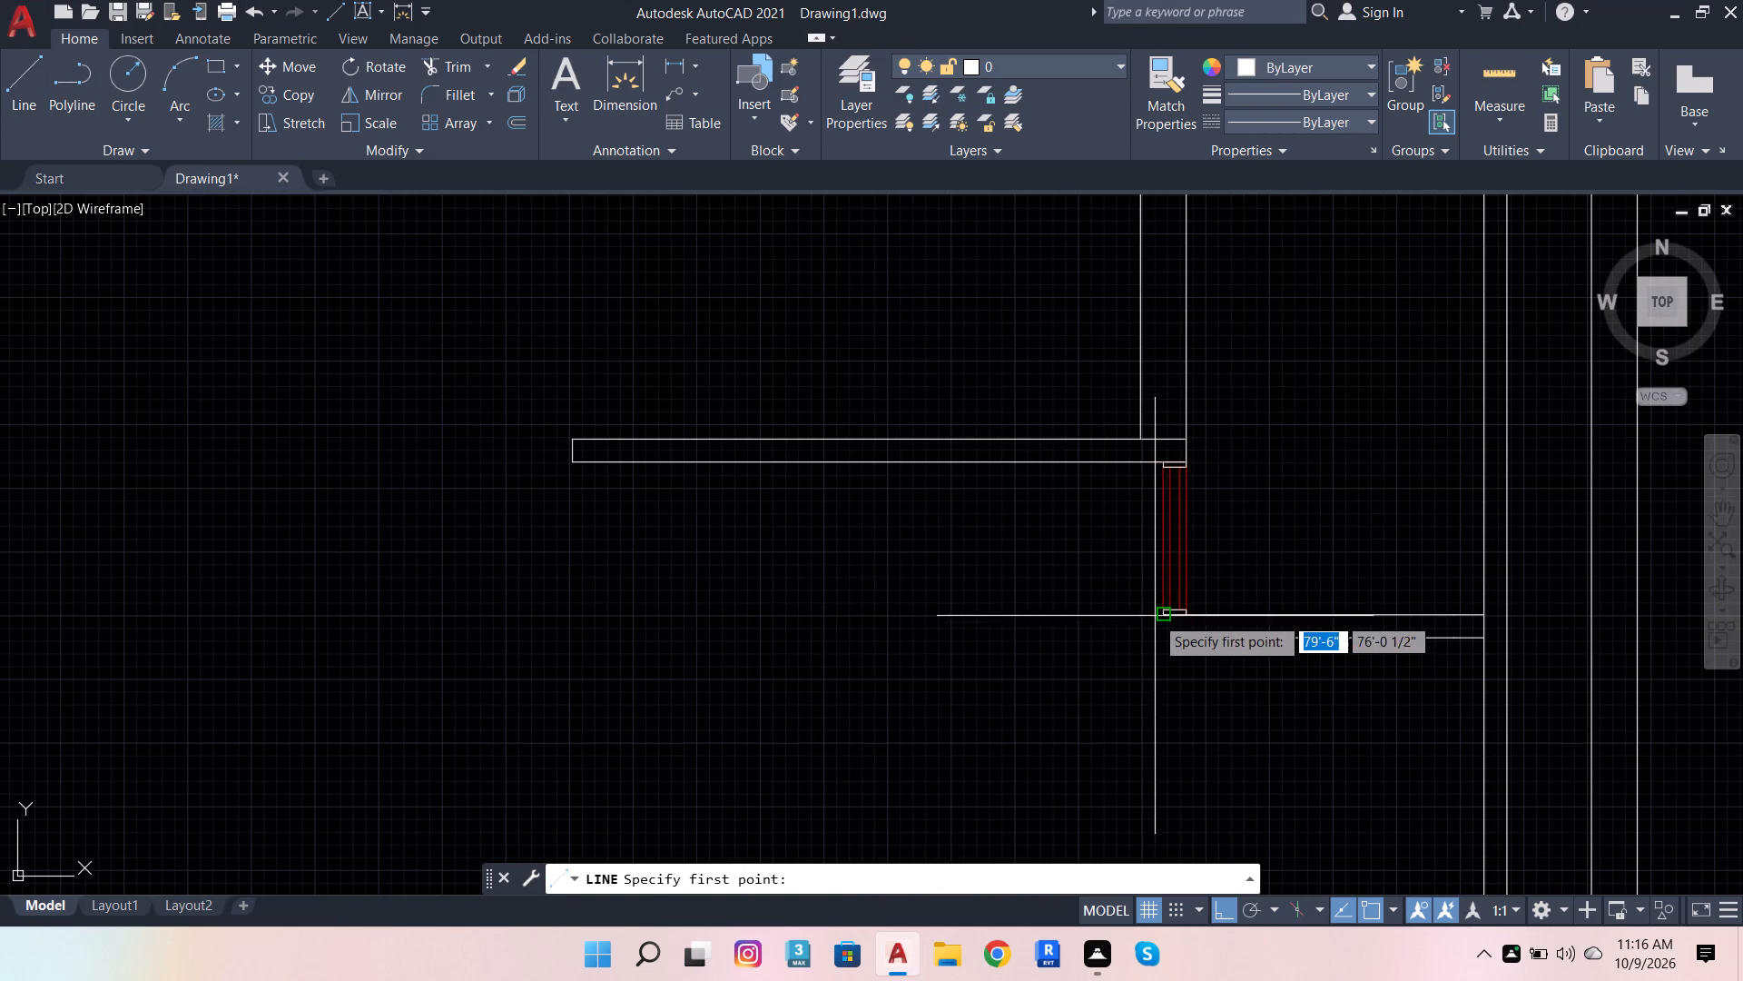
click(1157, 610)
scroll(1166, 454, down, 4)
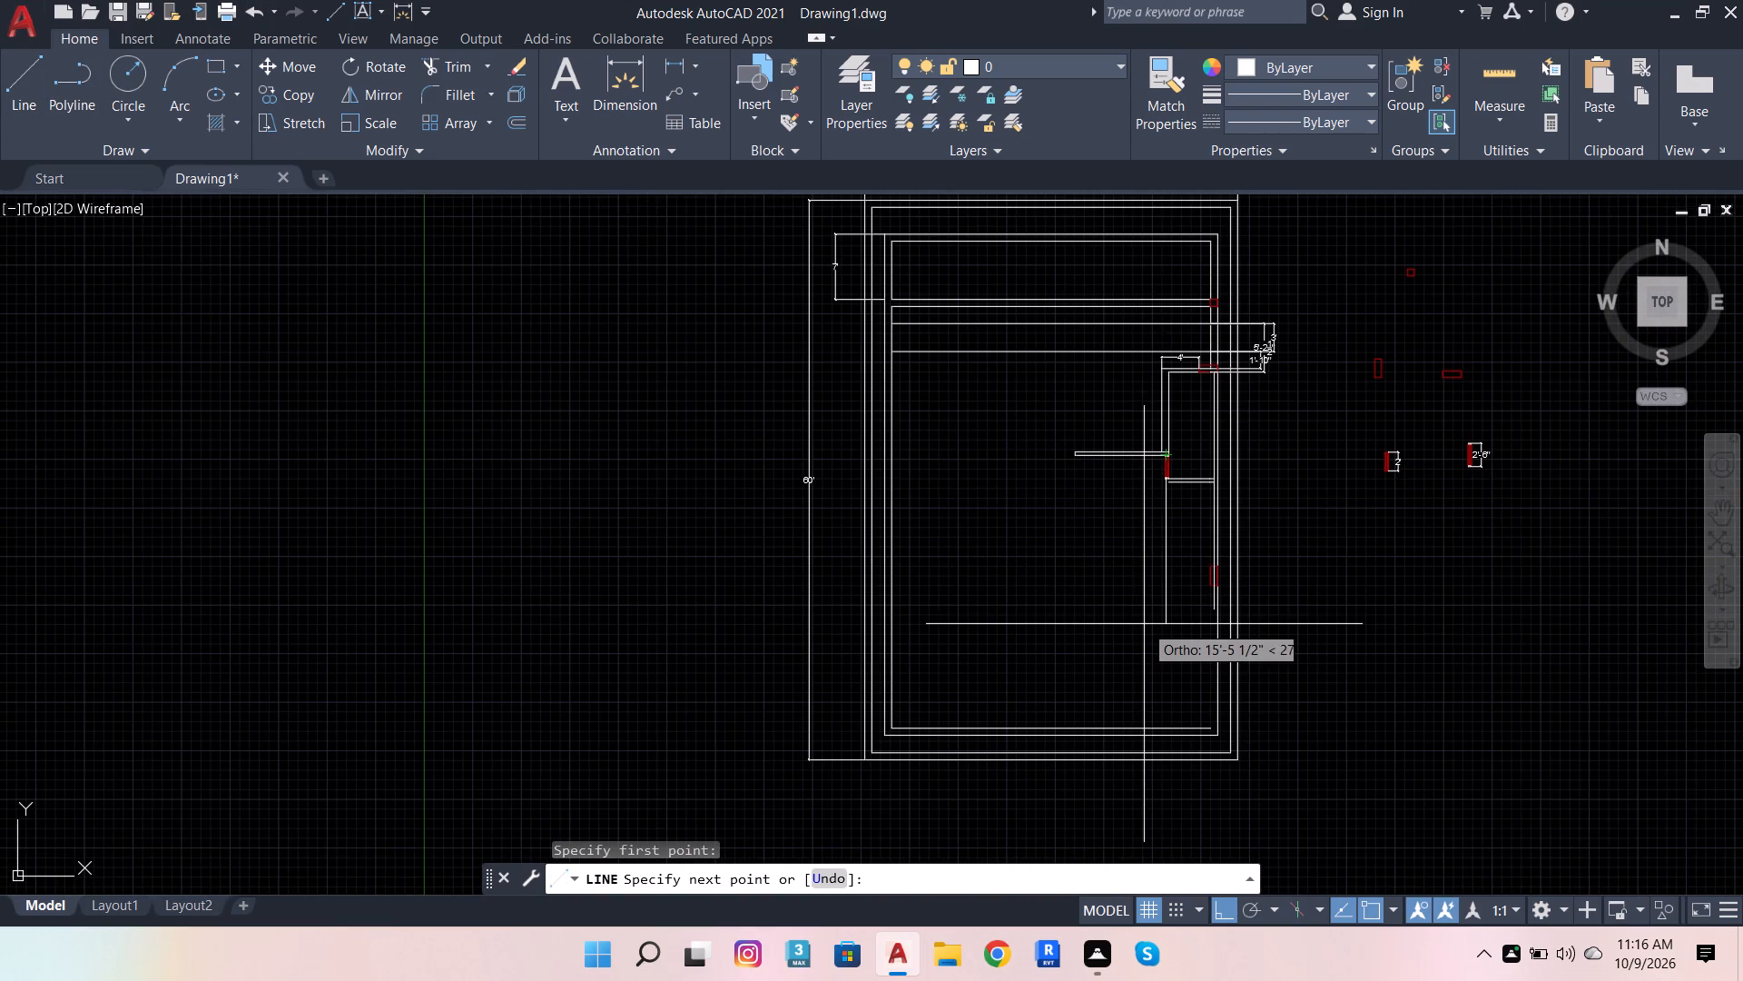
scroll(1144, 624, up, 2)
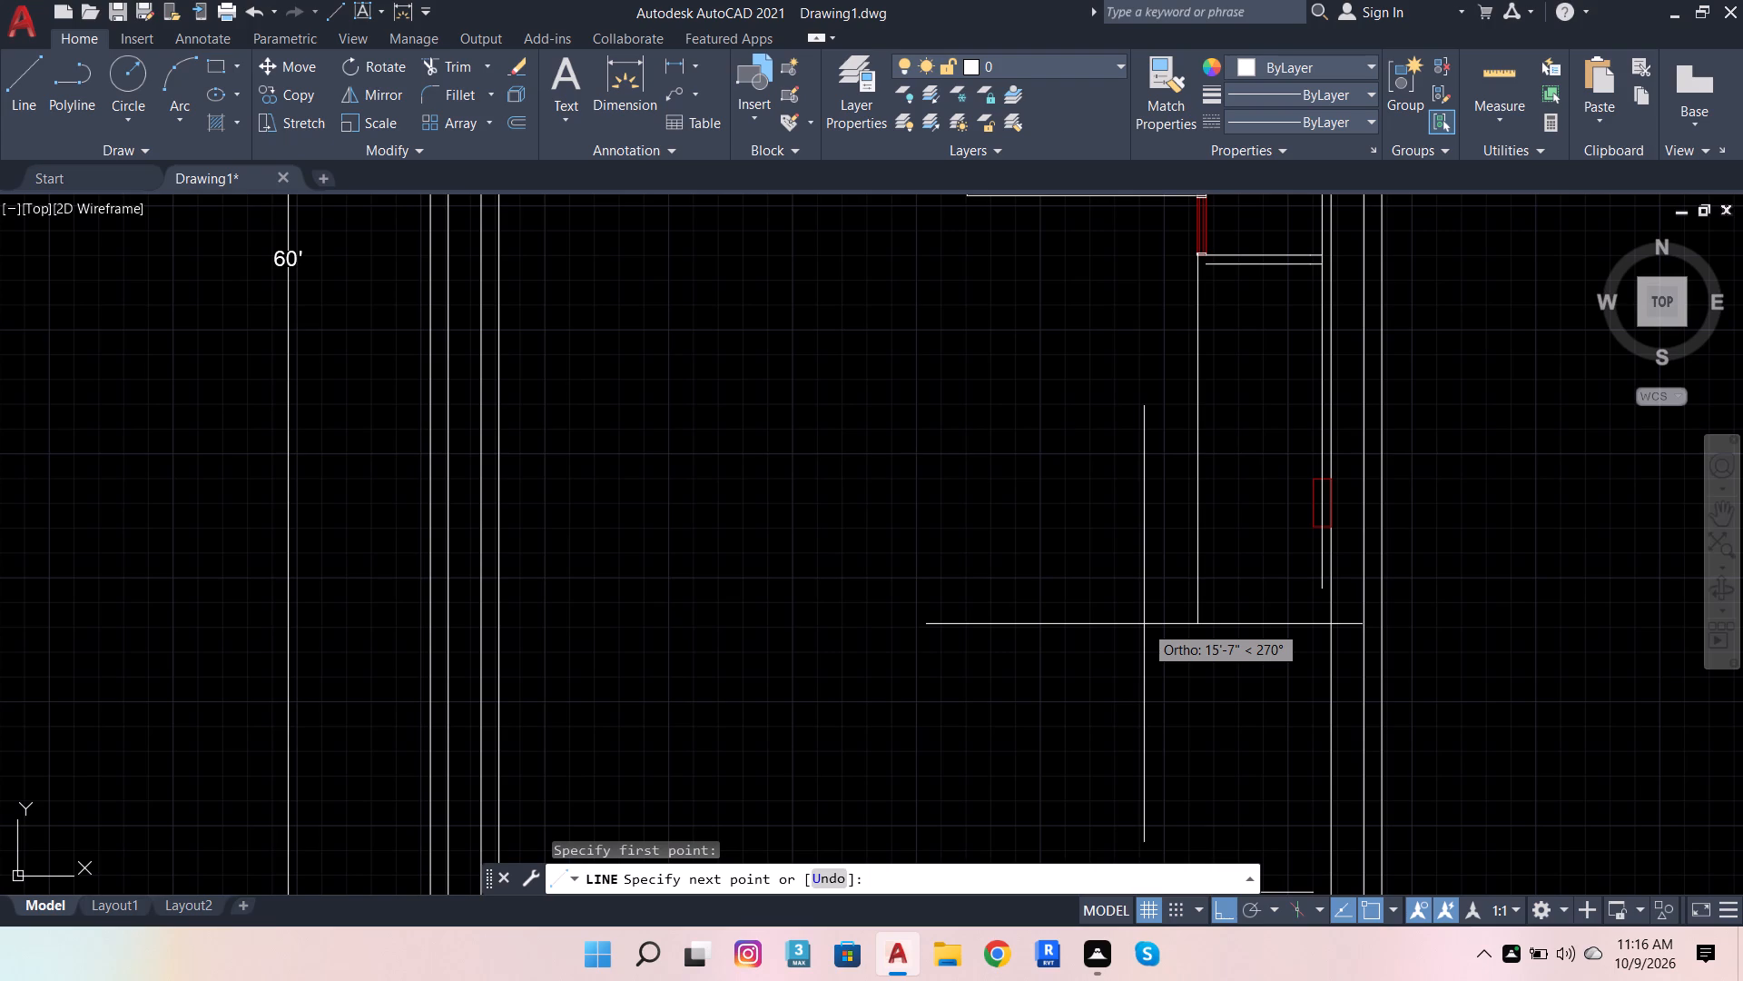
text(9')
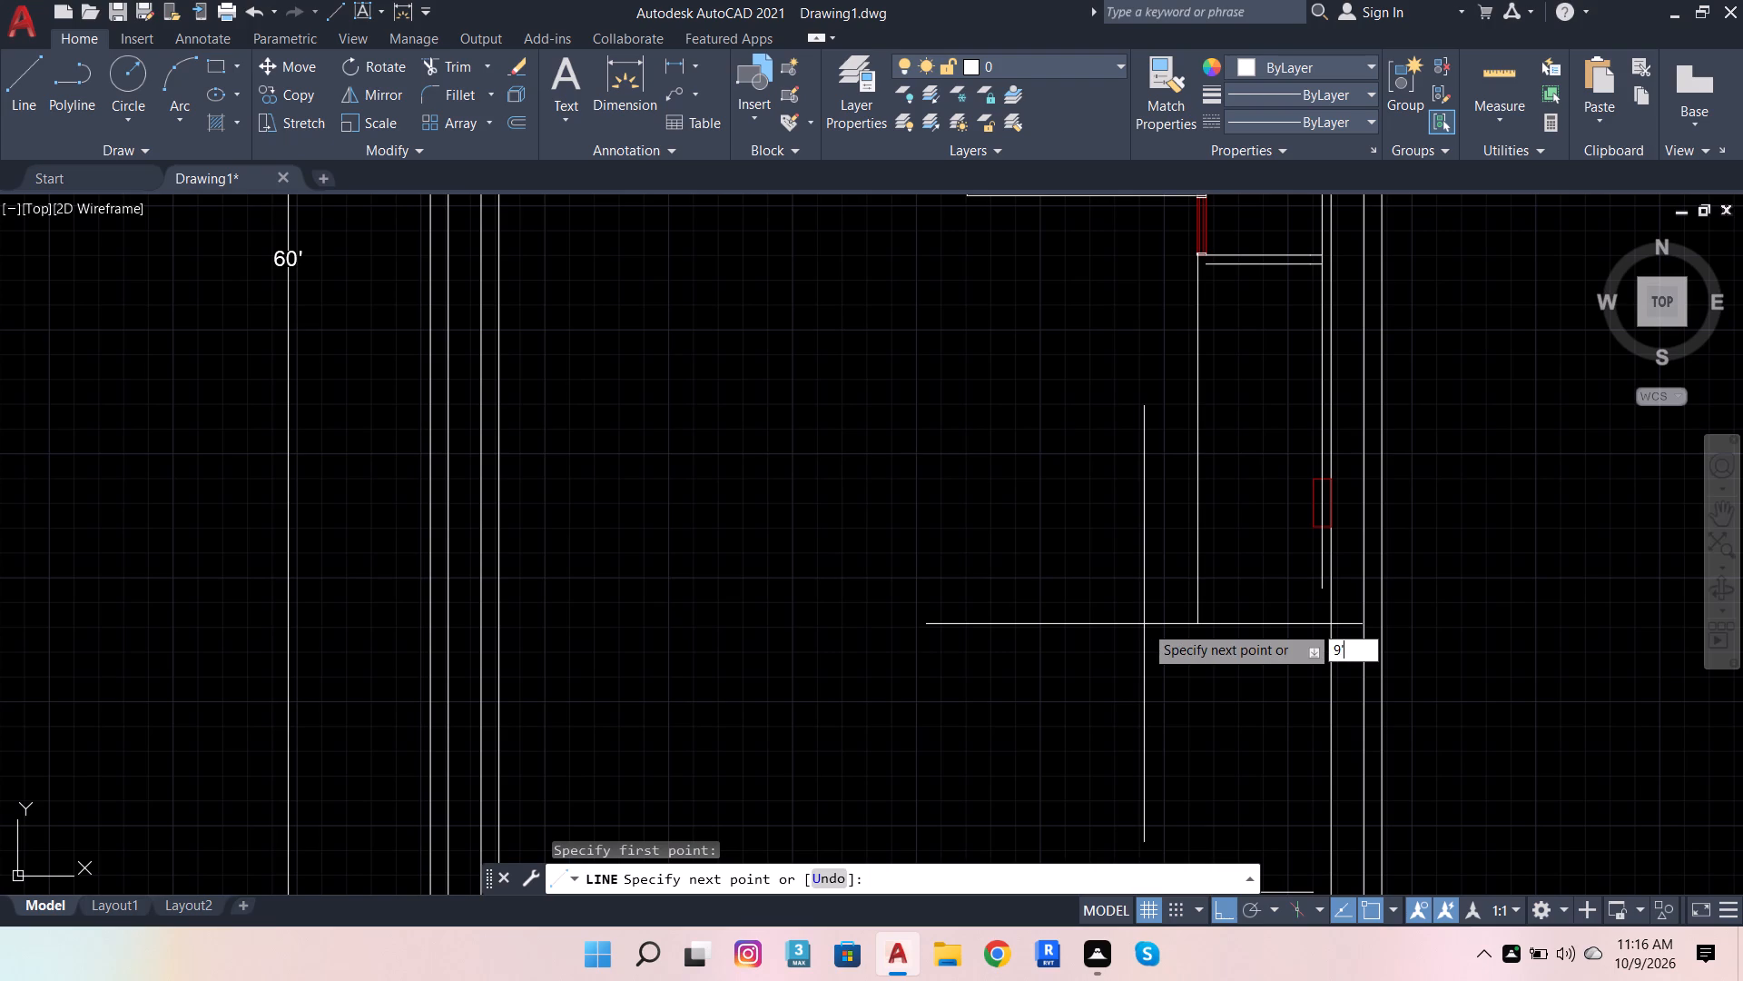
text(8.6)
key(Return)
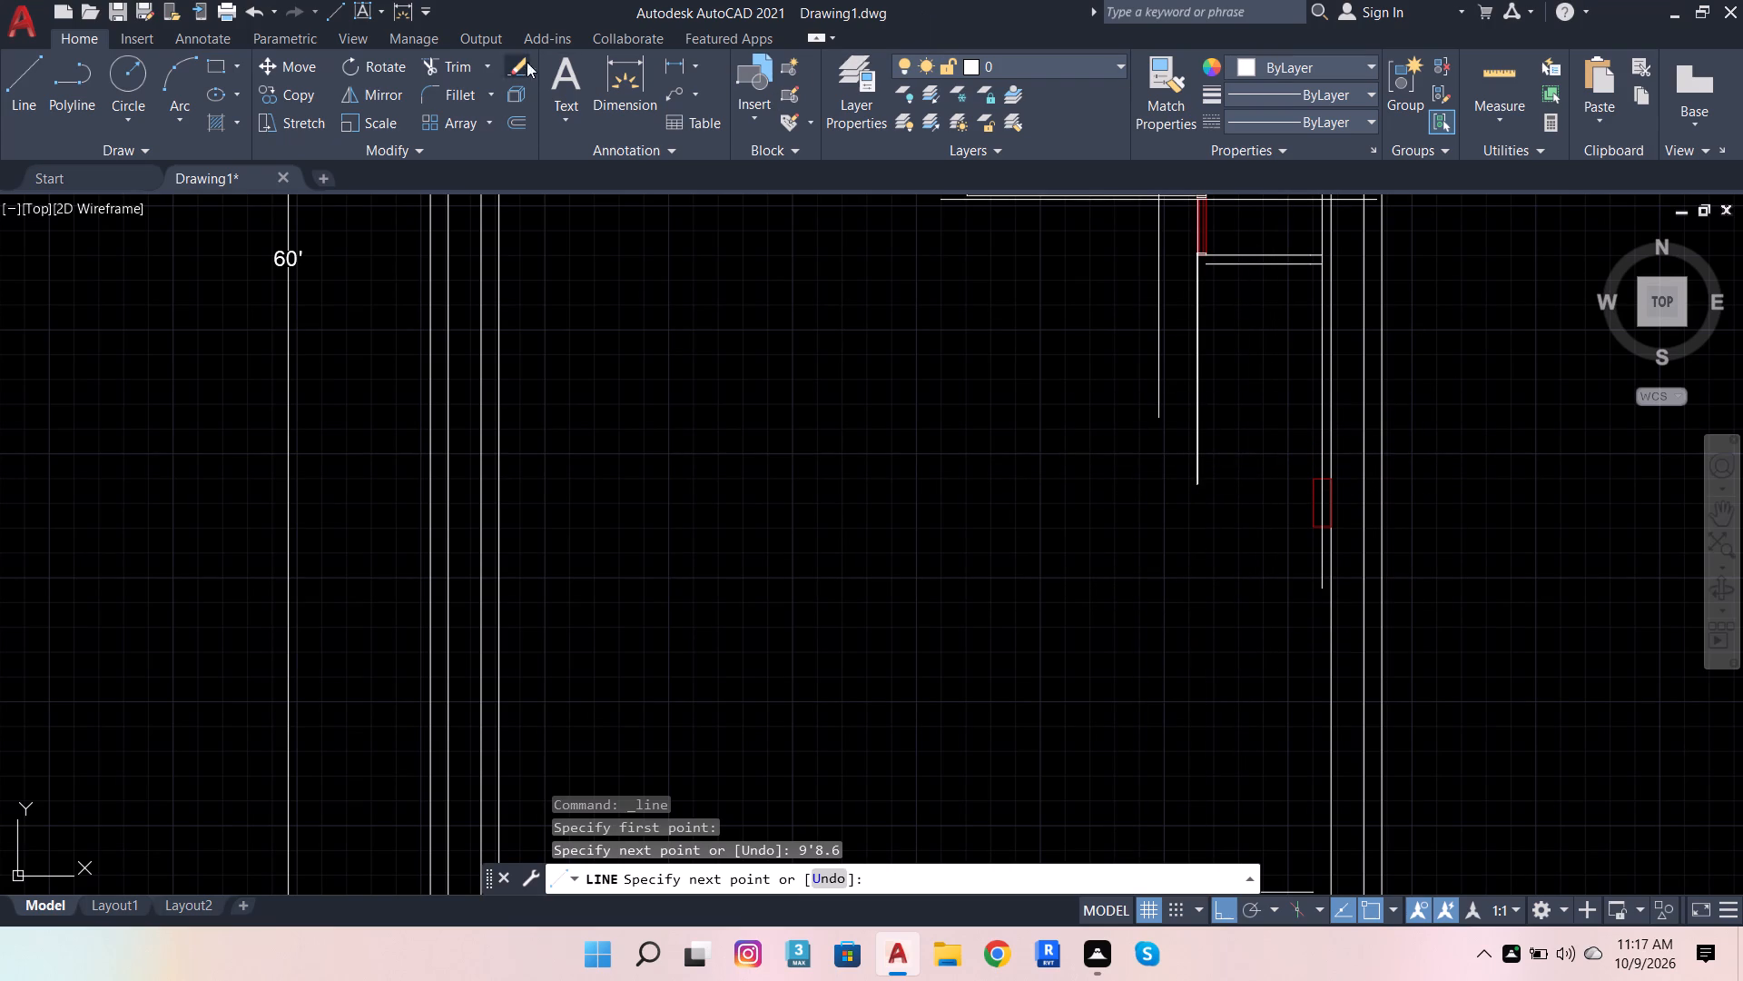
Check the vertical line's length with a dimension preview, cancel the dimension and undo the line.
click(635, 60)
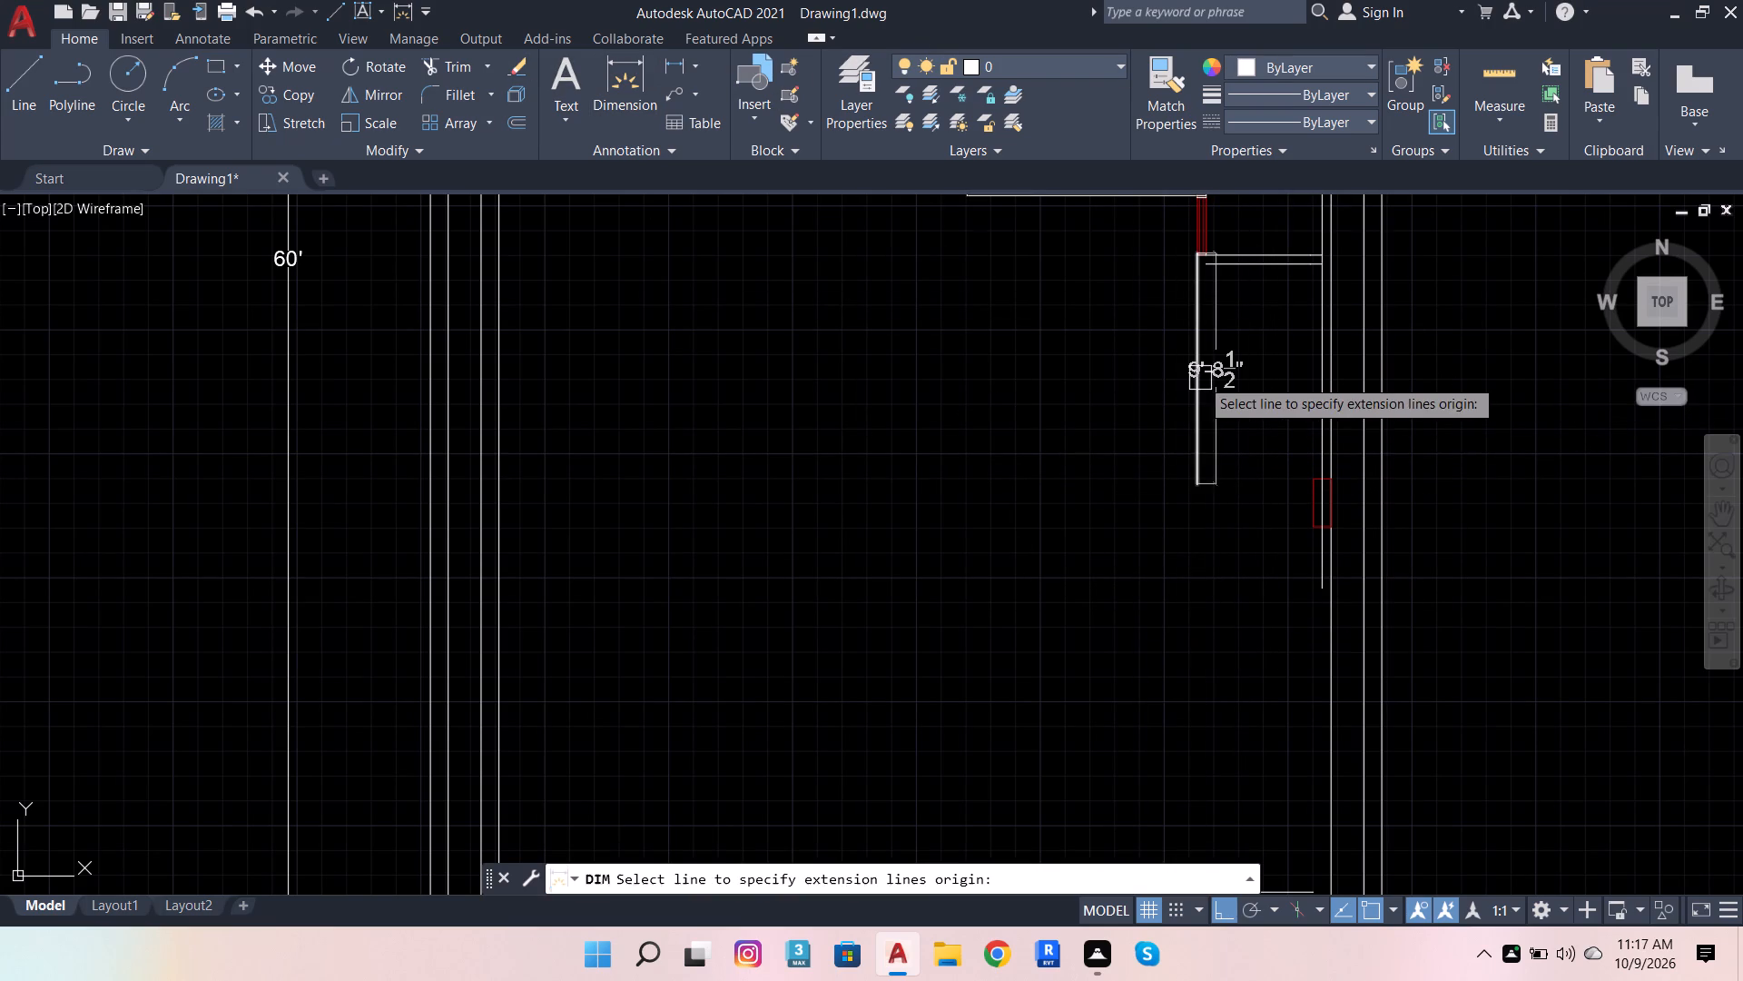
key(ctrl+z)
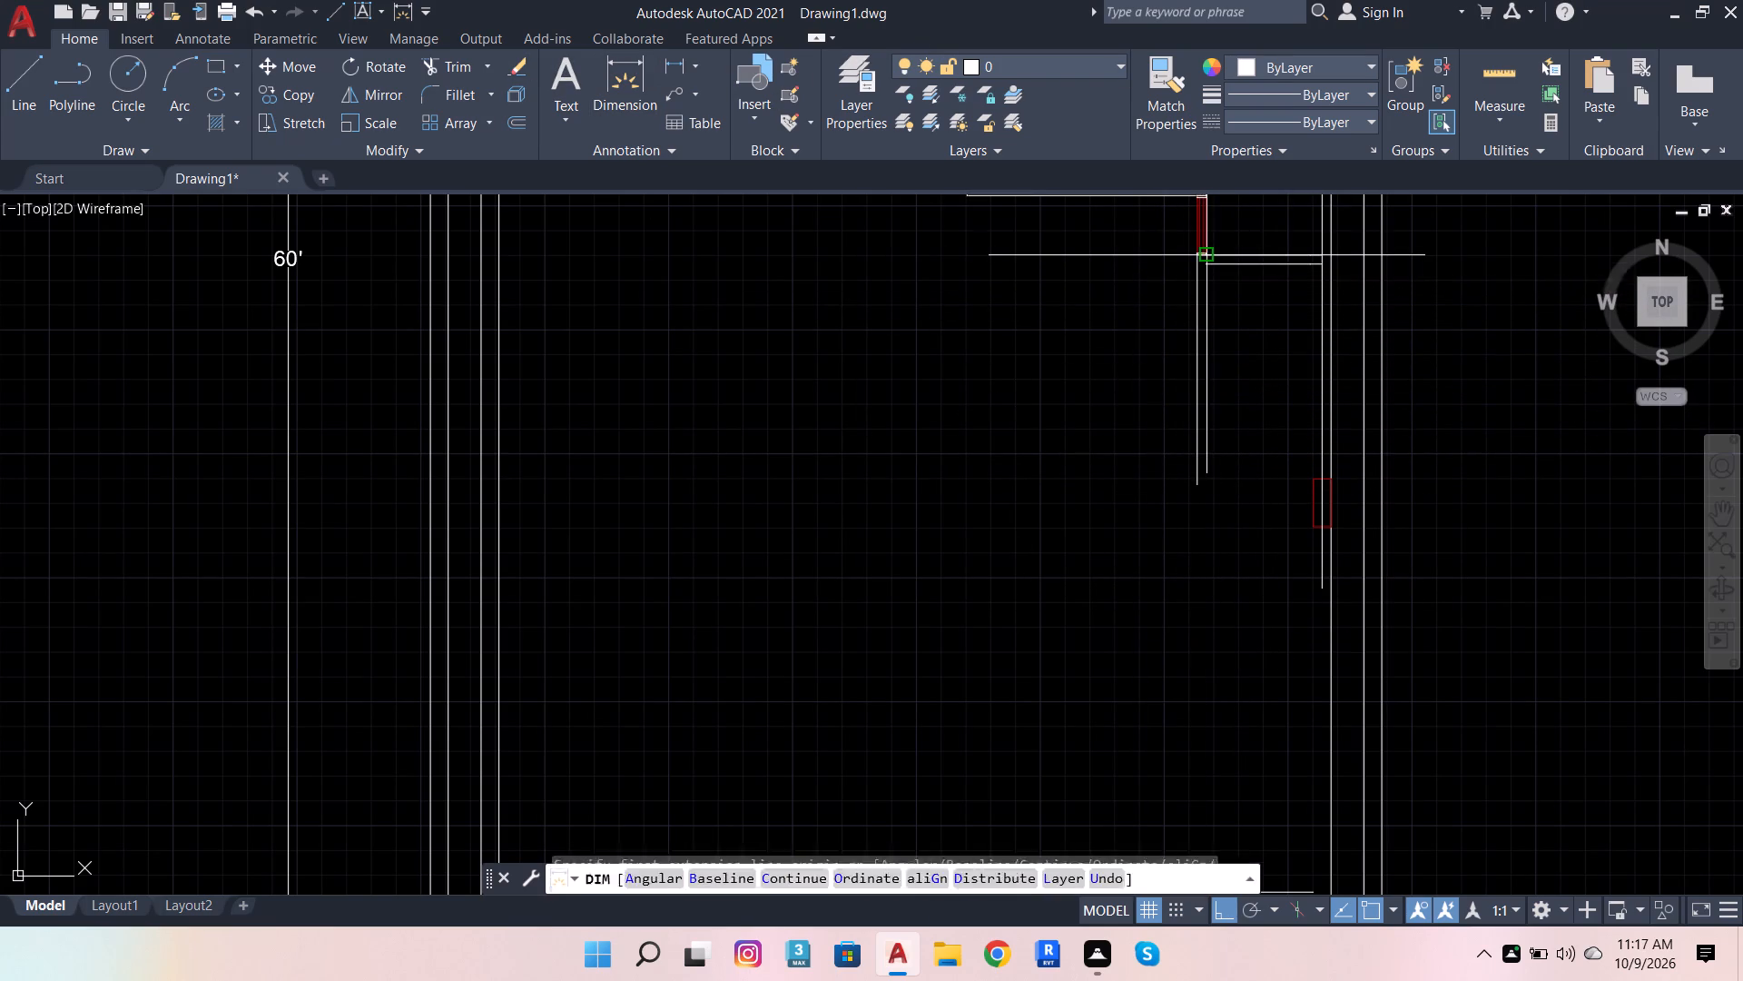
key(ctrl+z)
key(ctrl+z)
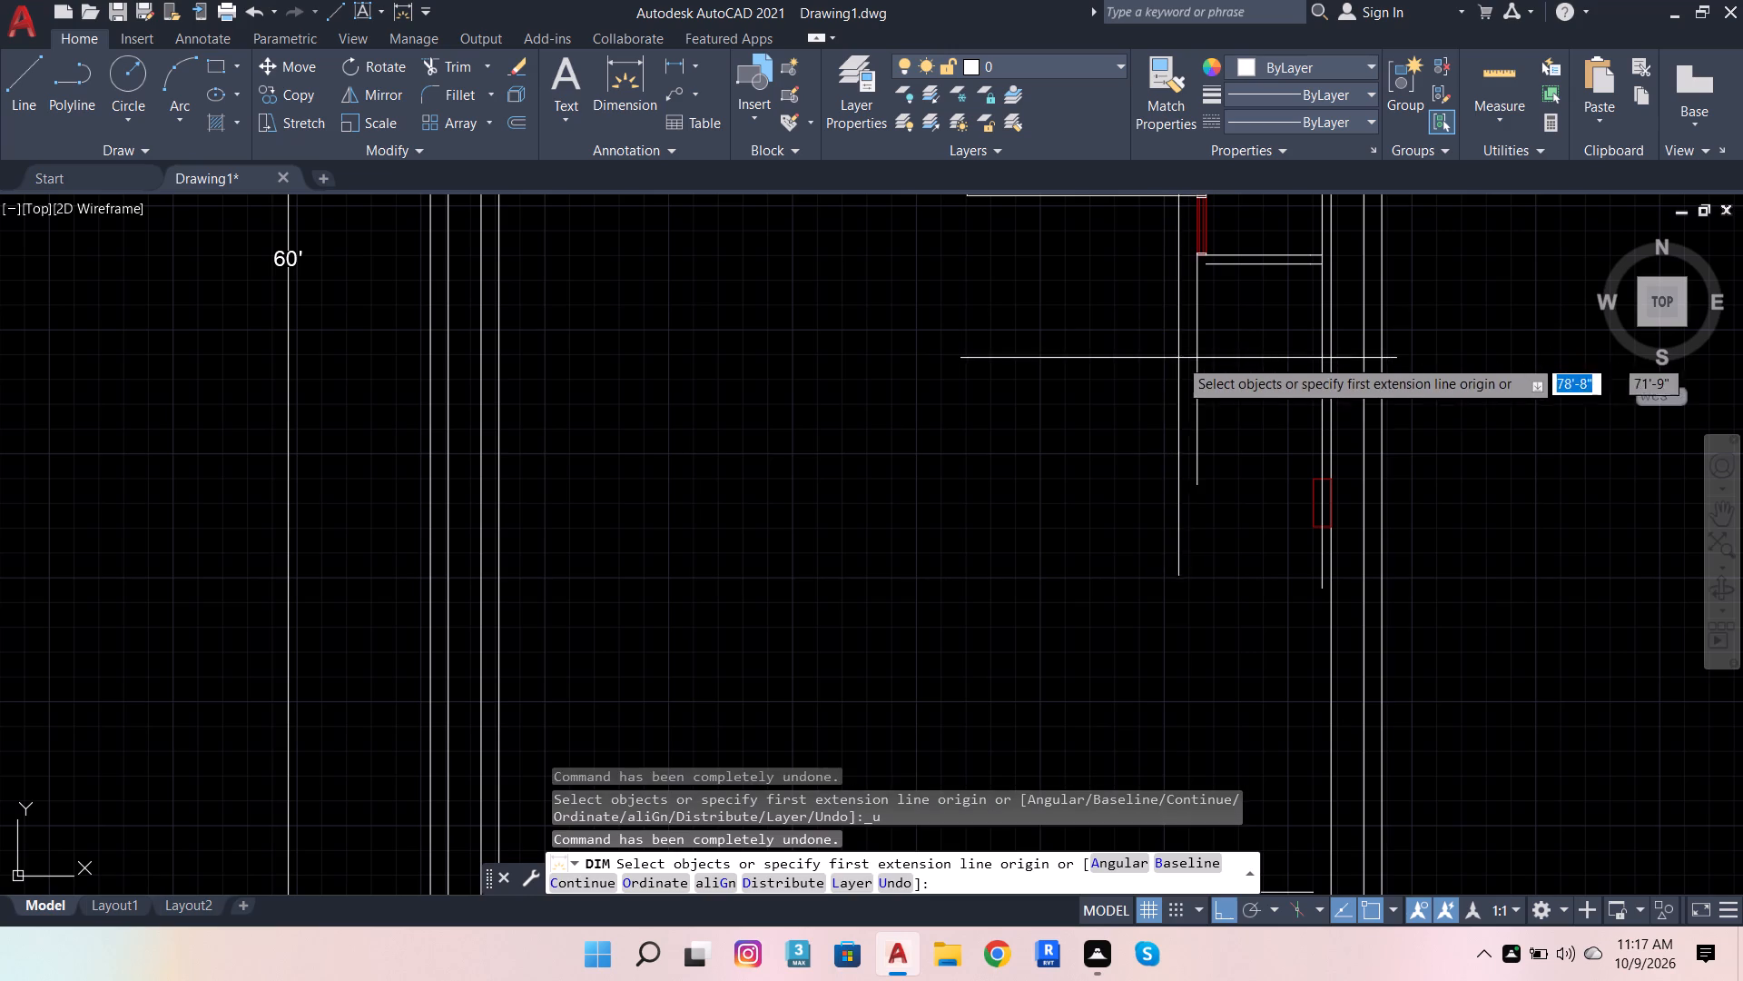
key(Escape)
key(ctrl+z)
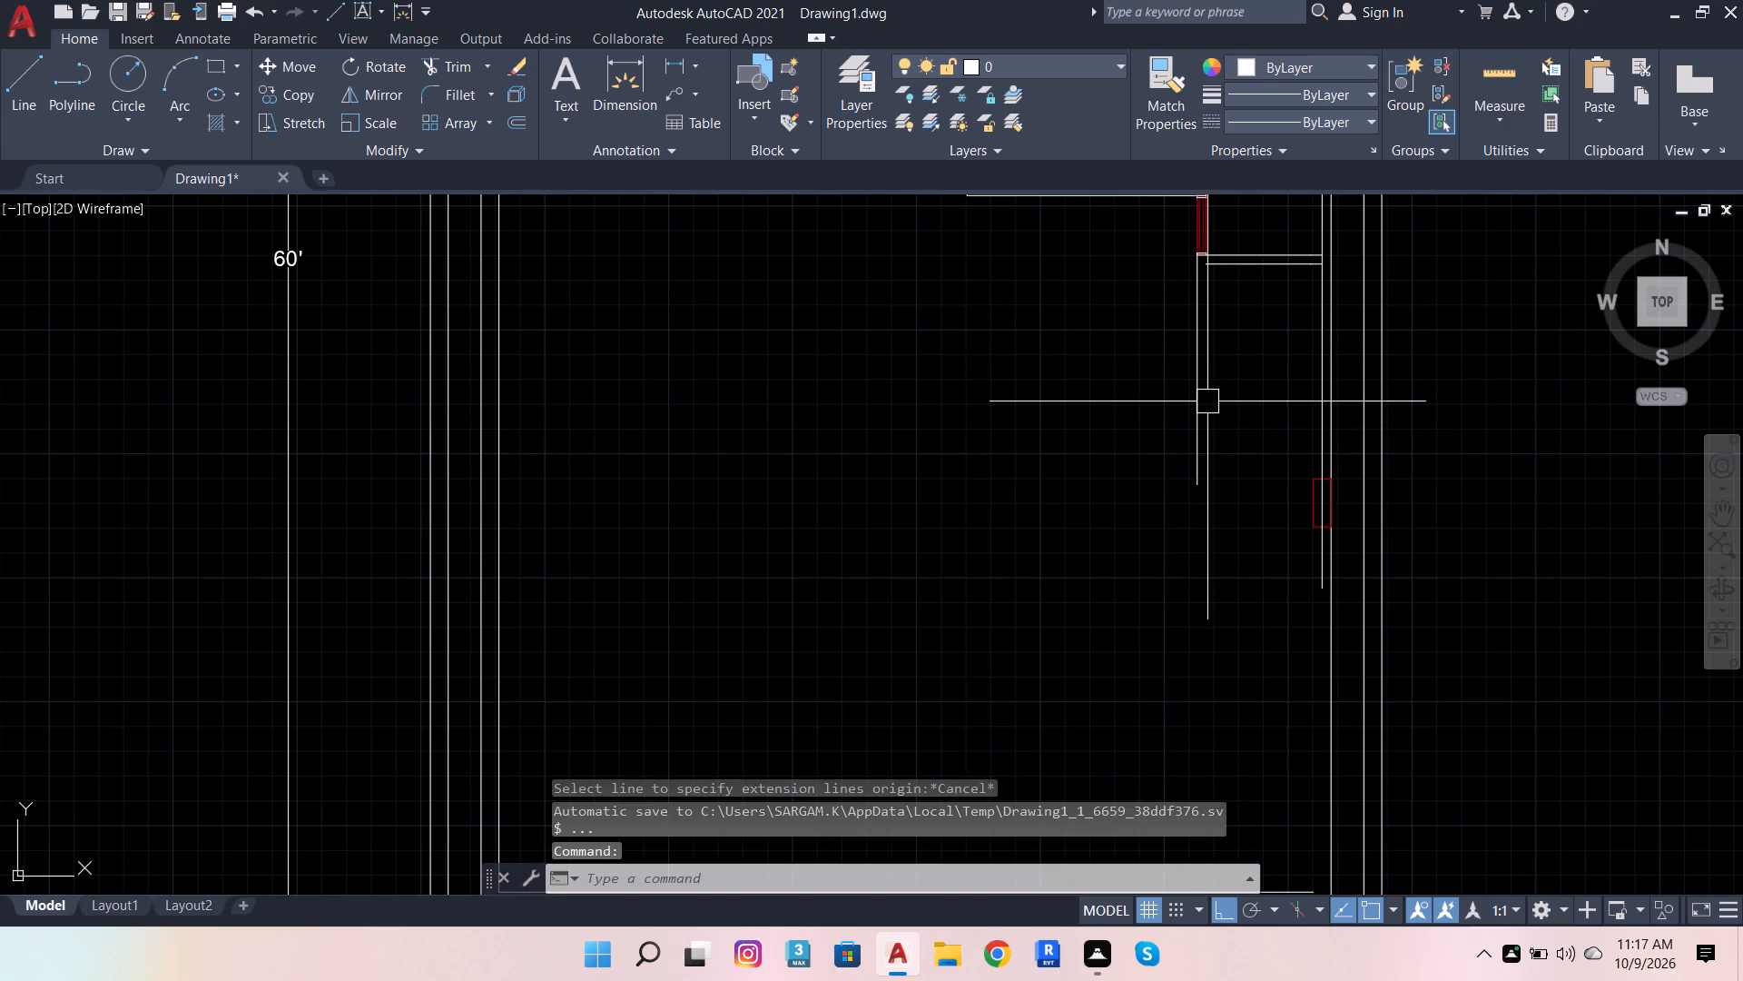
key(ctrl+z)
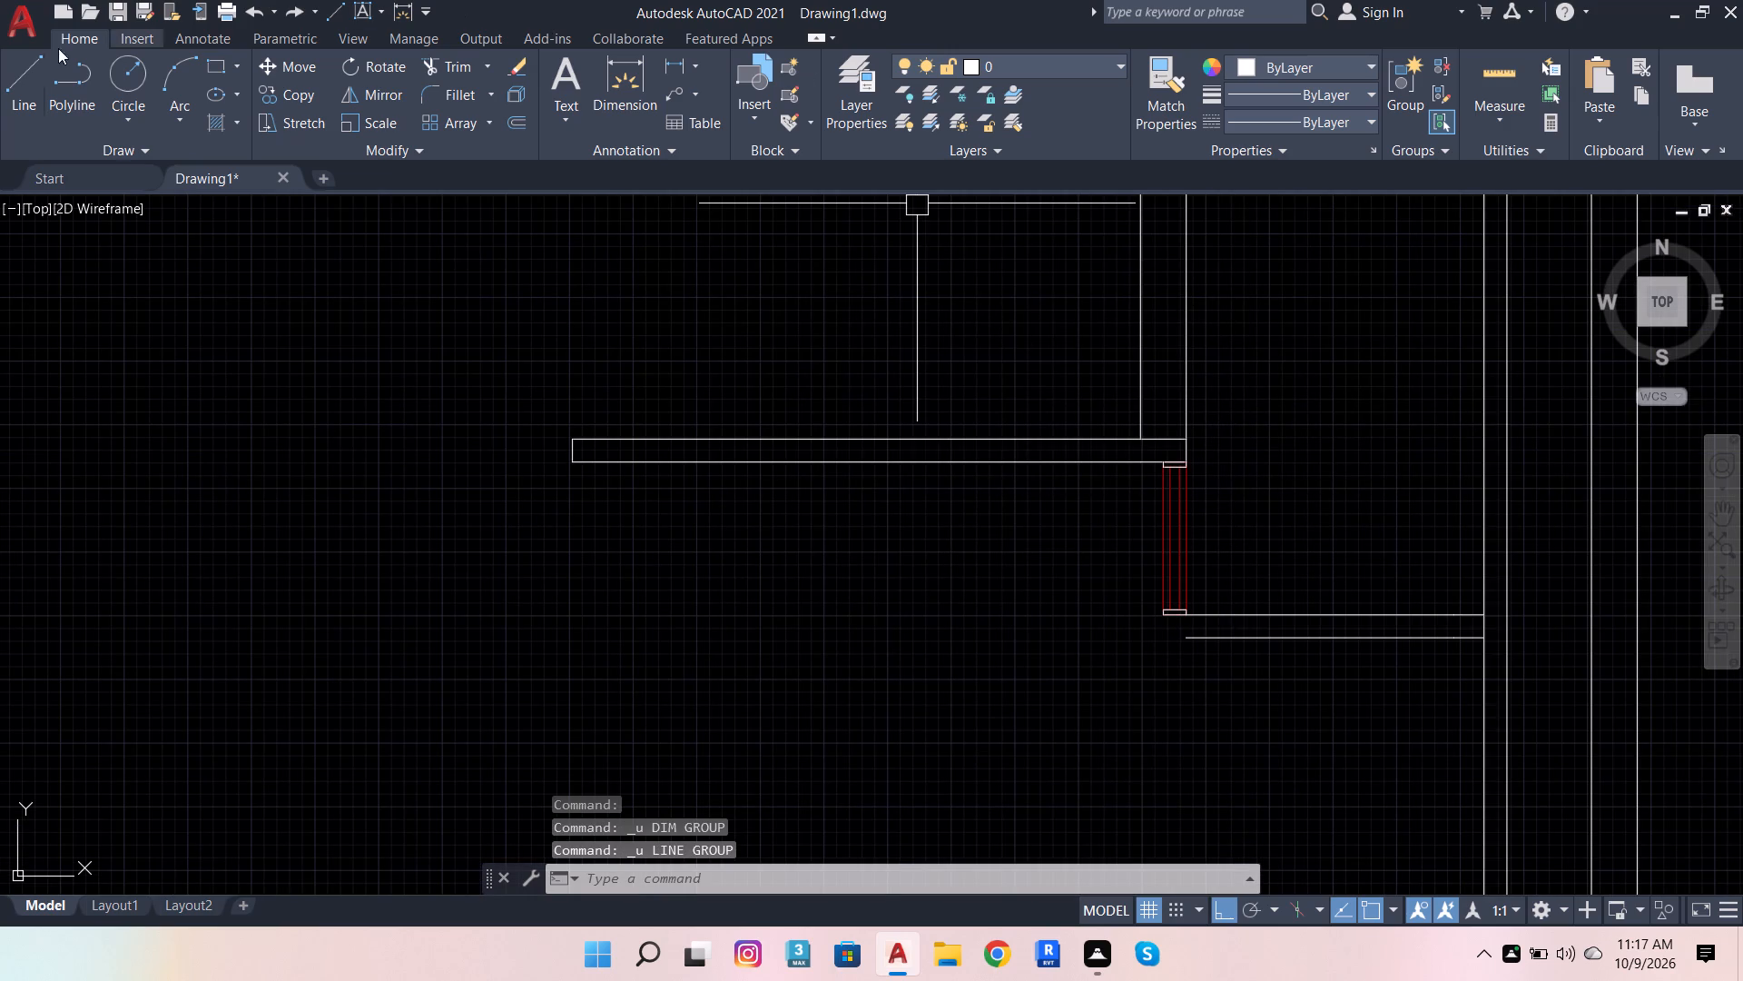
Draw a wall outline from the offset line's west end: 9'8.6" down, 4.5" west, and back up to the window block's lower west corner.
click(12, 89)
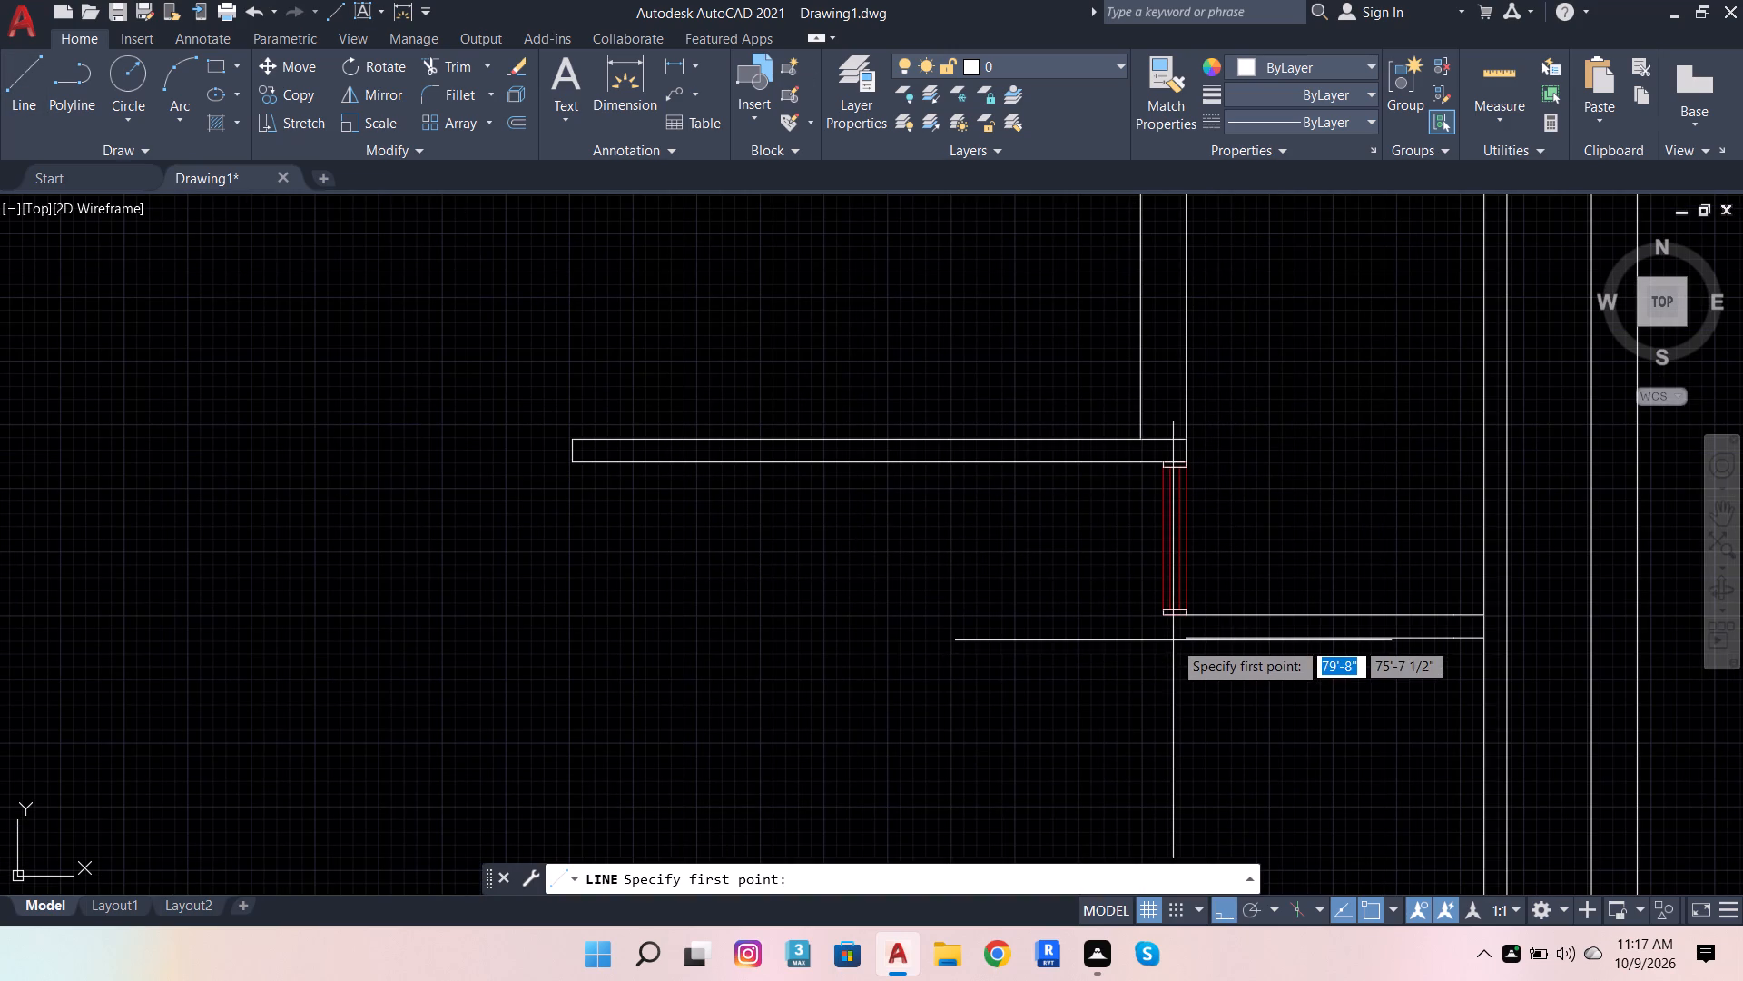
click(1195, 647)
scroll(1183, 664, down, 3)
scroll(1152, 769, up, 2)
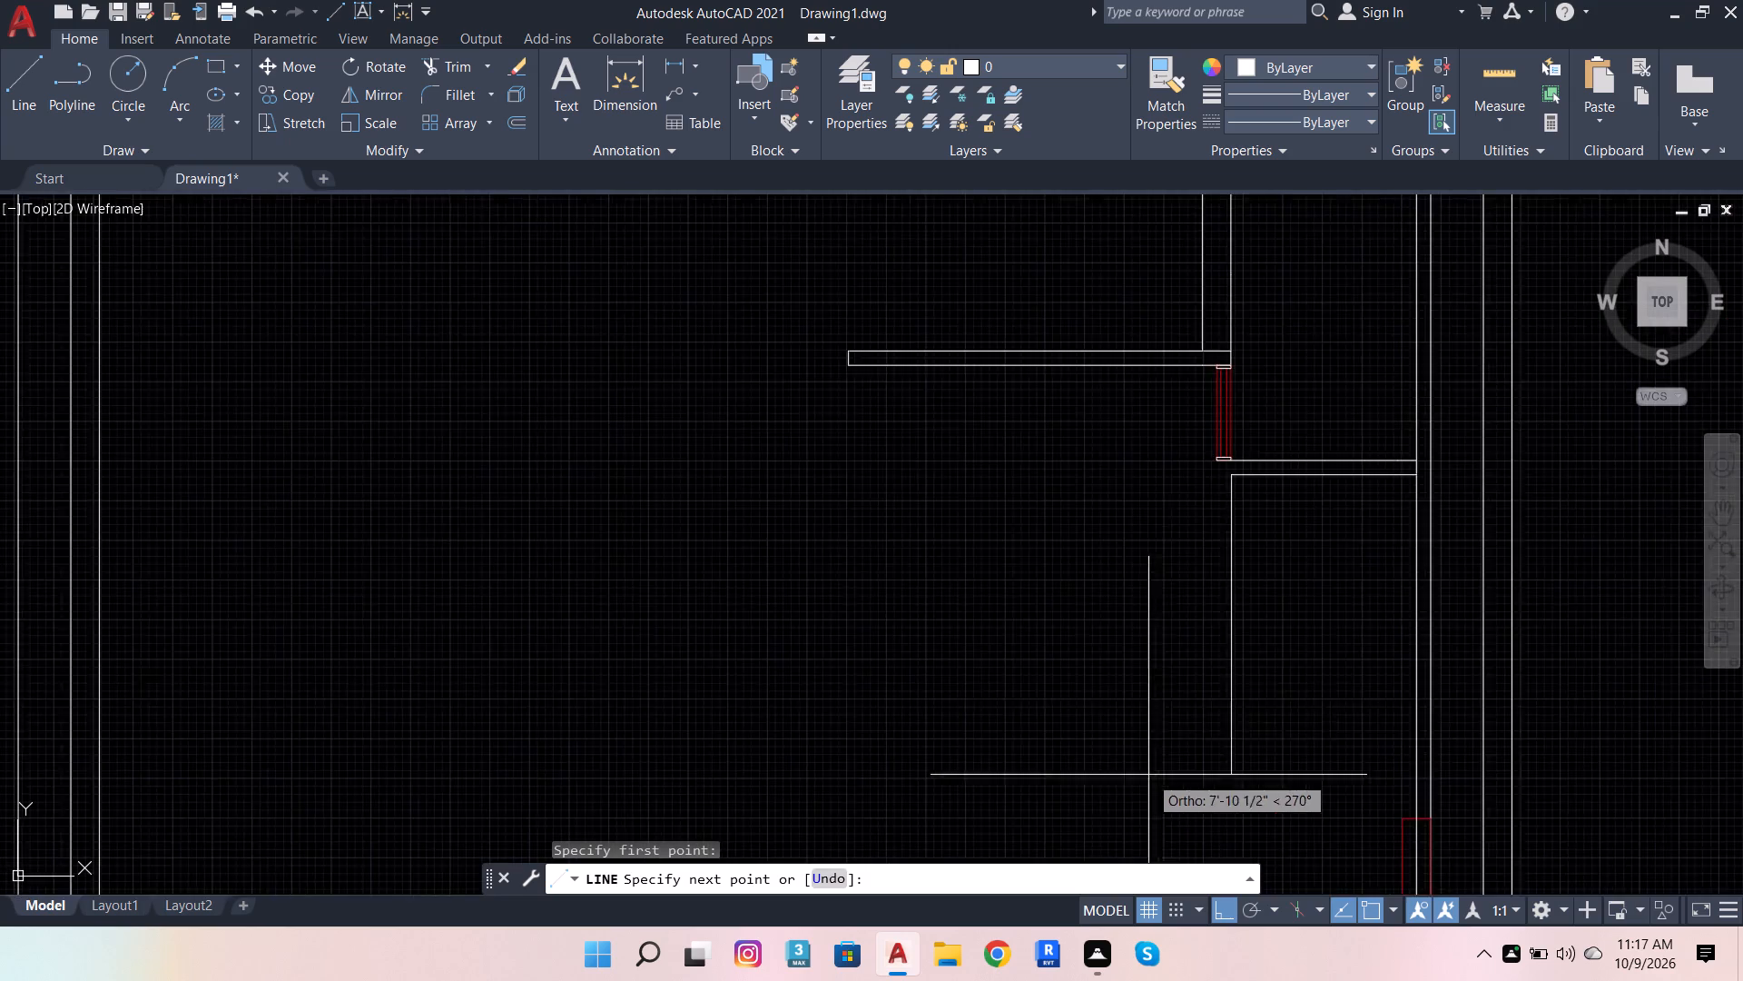
scroll(1189, 677, down, 2)
scroll(1170, 776, up, 1)
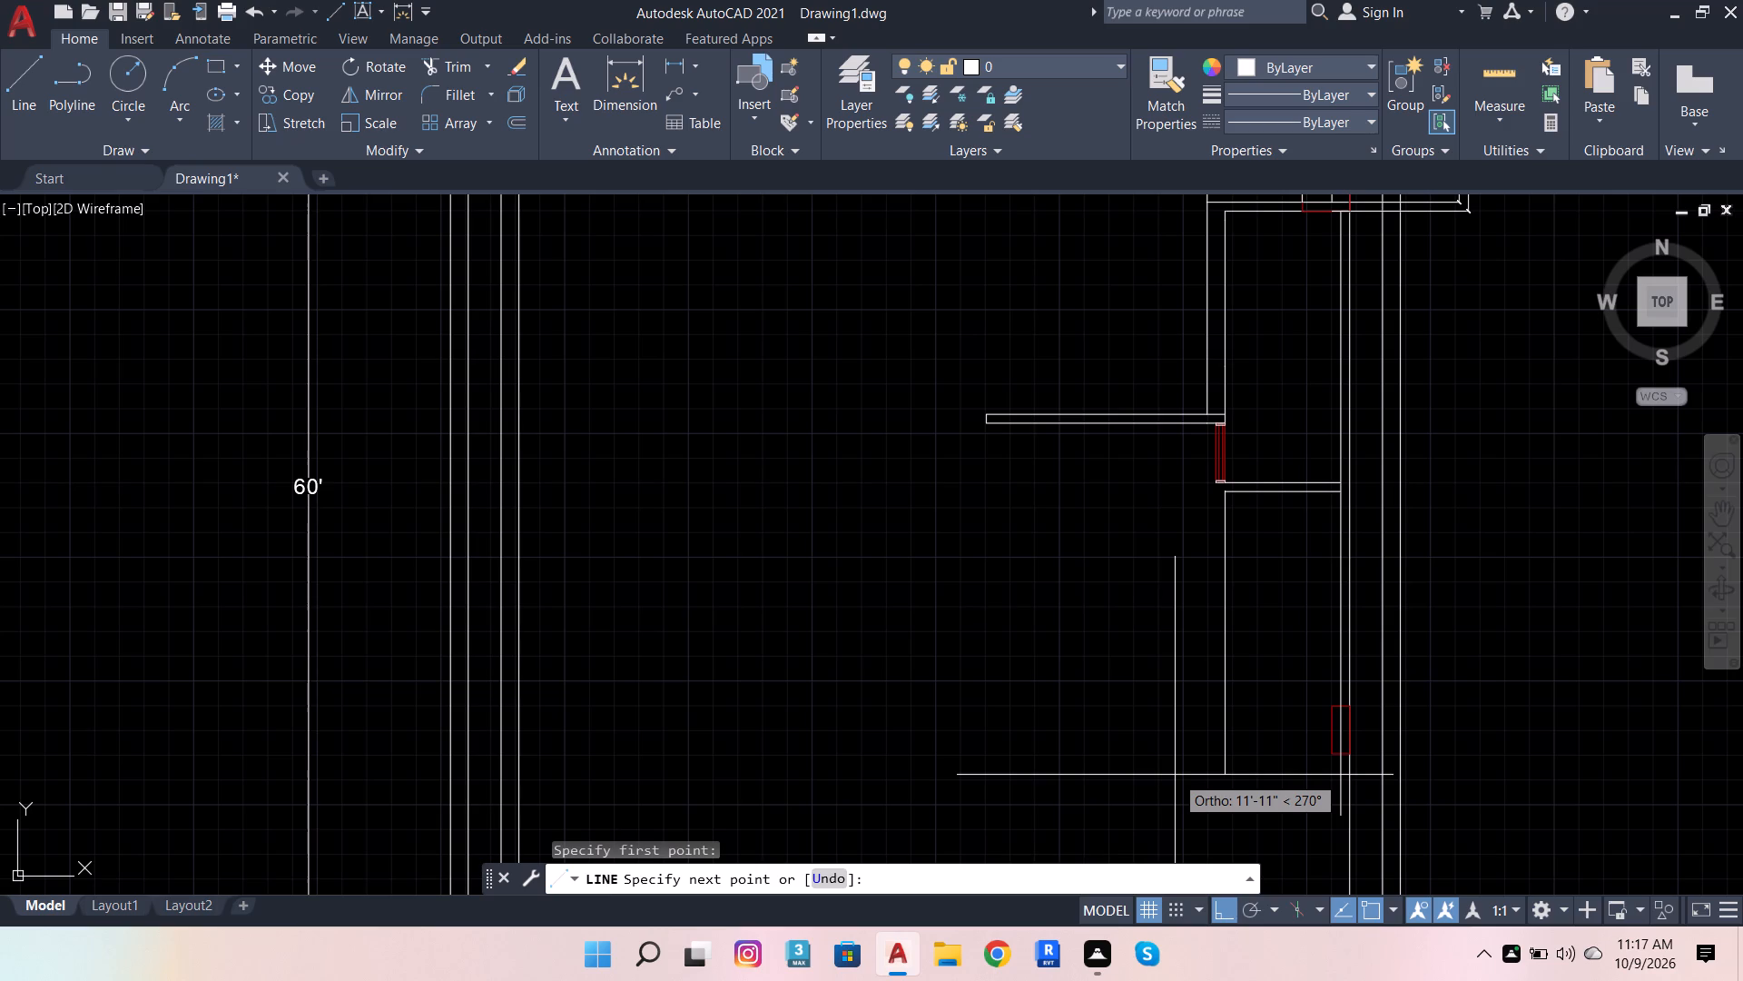
text(9')
key(3)
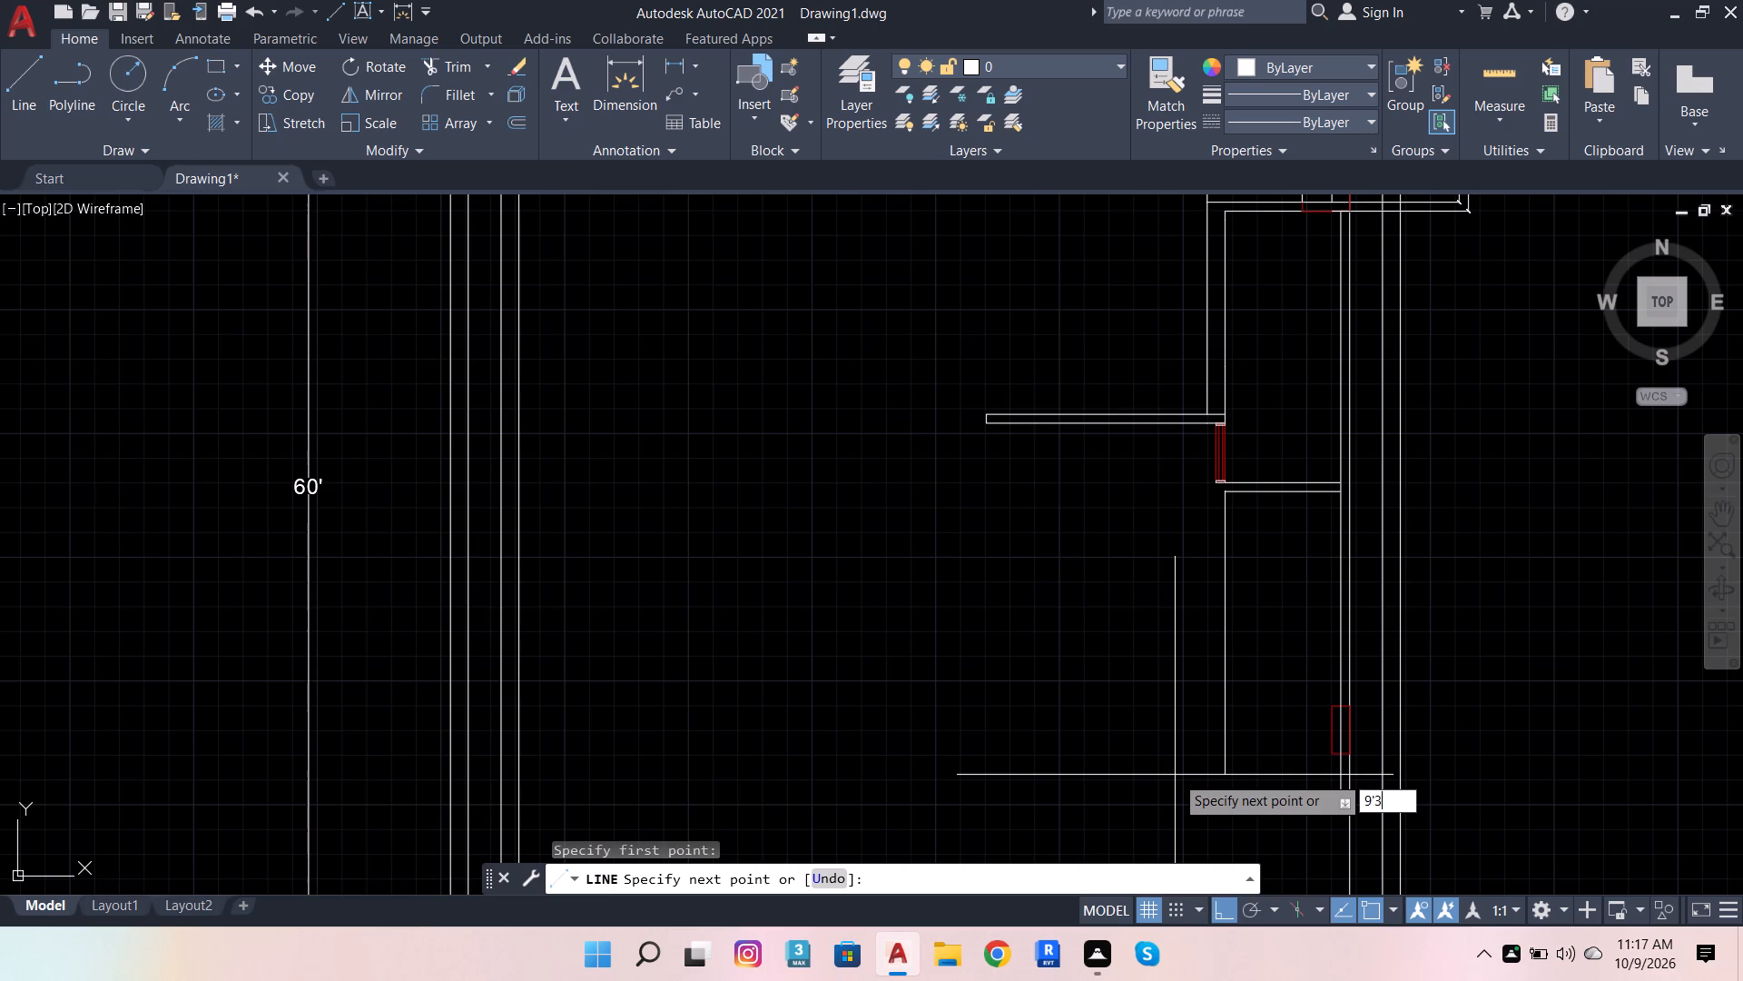
key(BackSpace)
key(8)
text(.6)
key(Return)
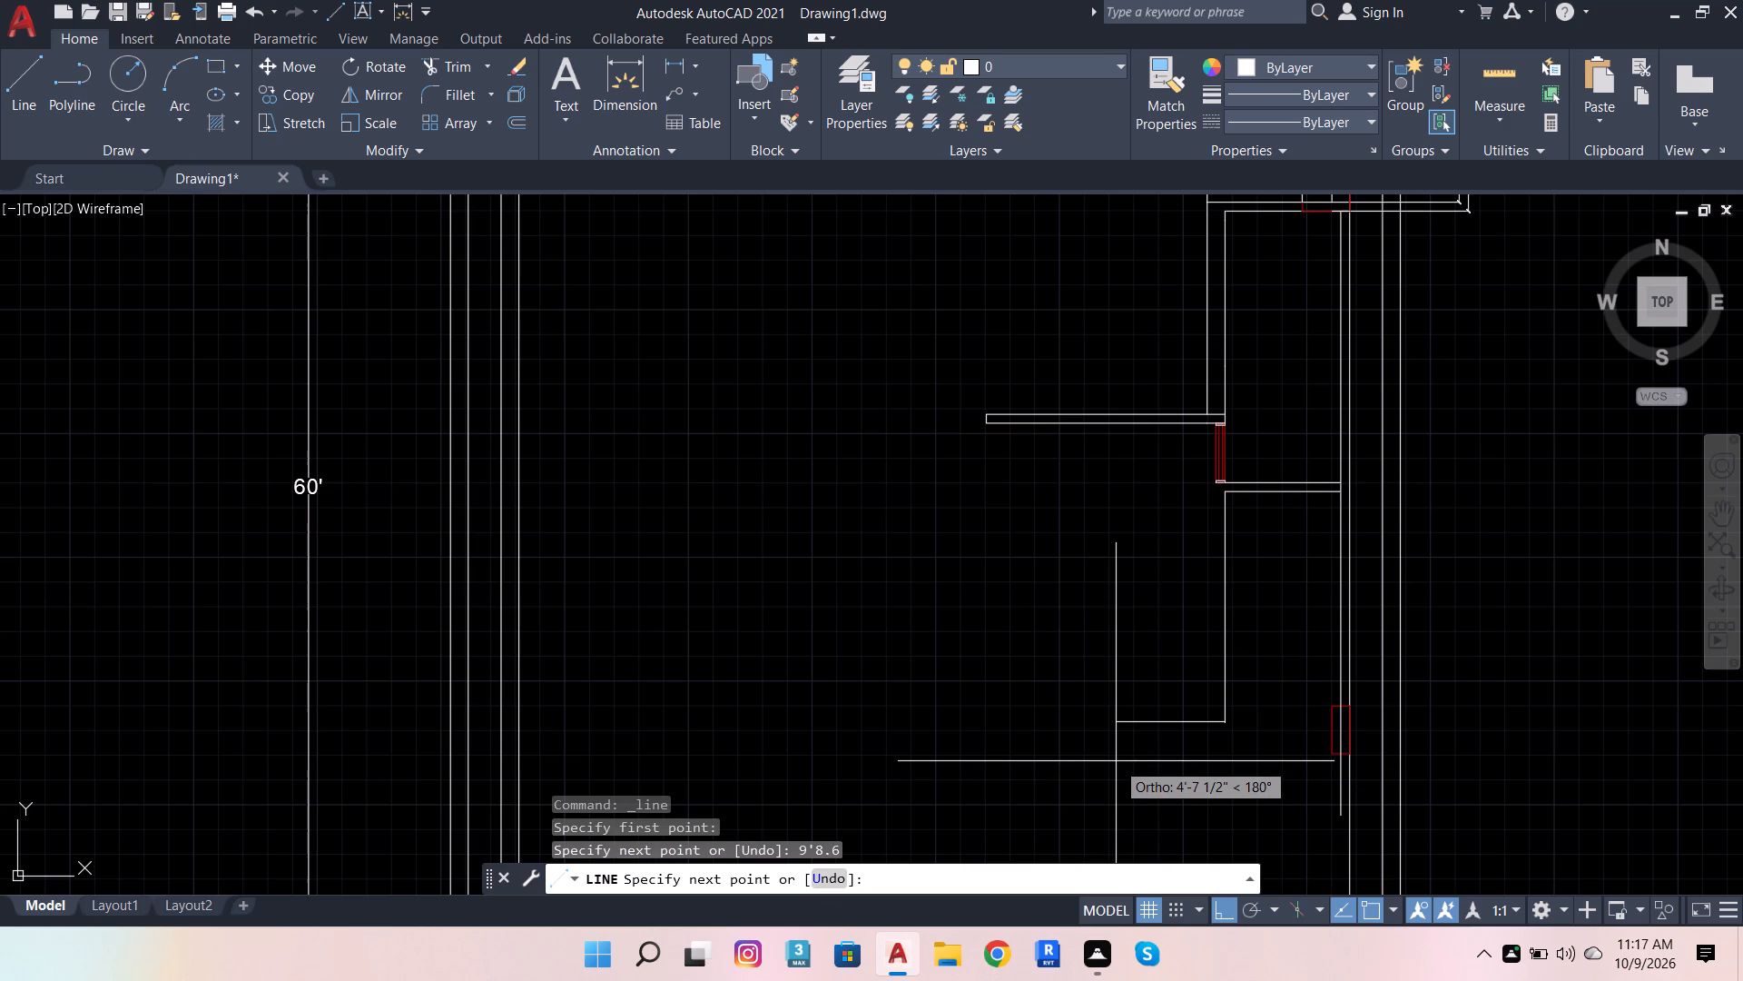
text(4.5)
key(Return)
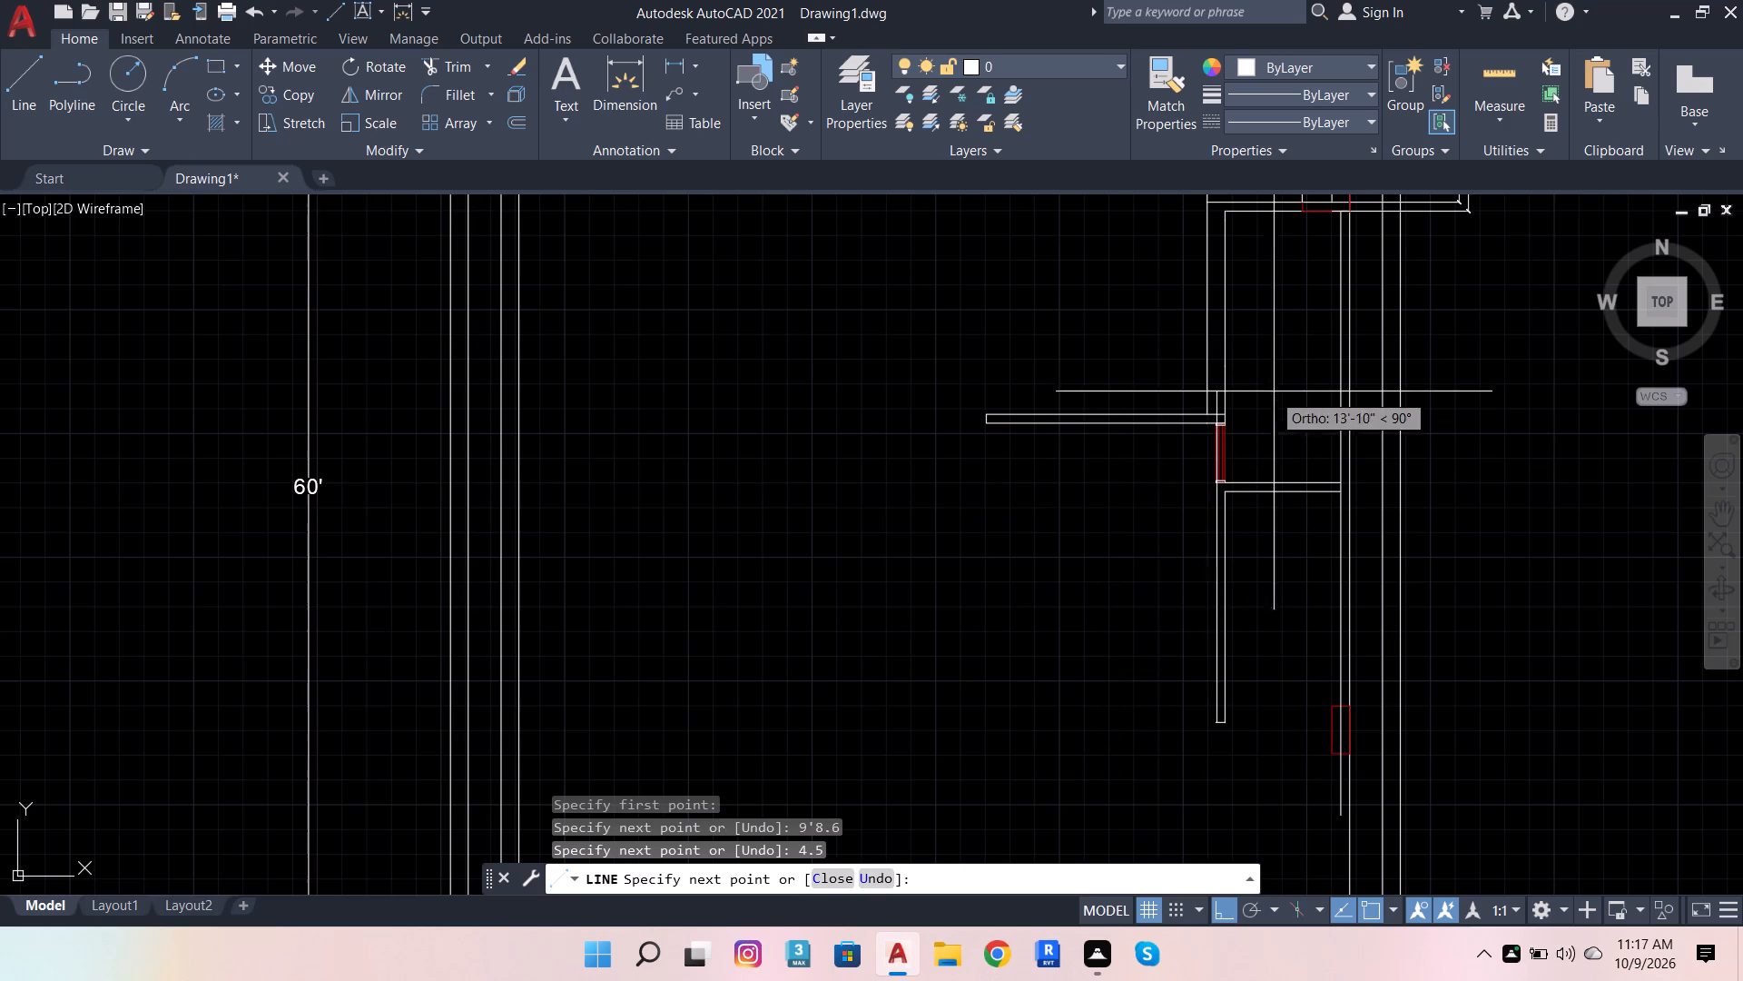
scroll(1266, 494, up, 1)
scroll(1178, 464, up, 3)
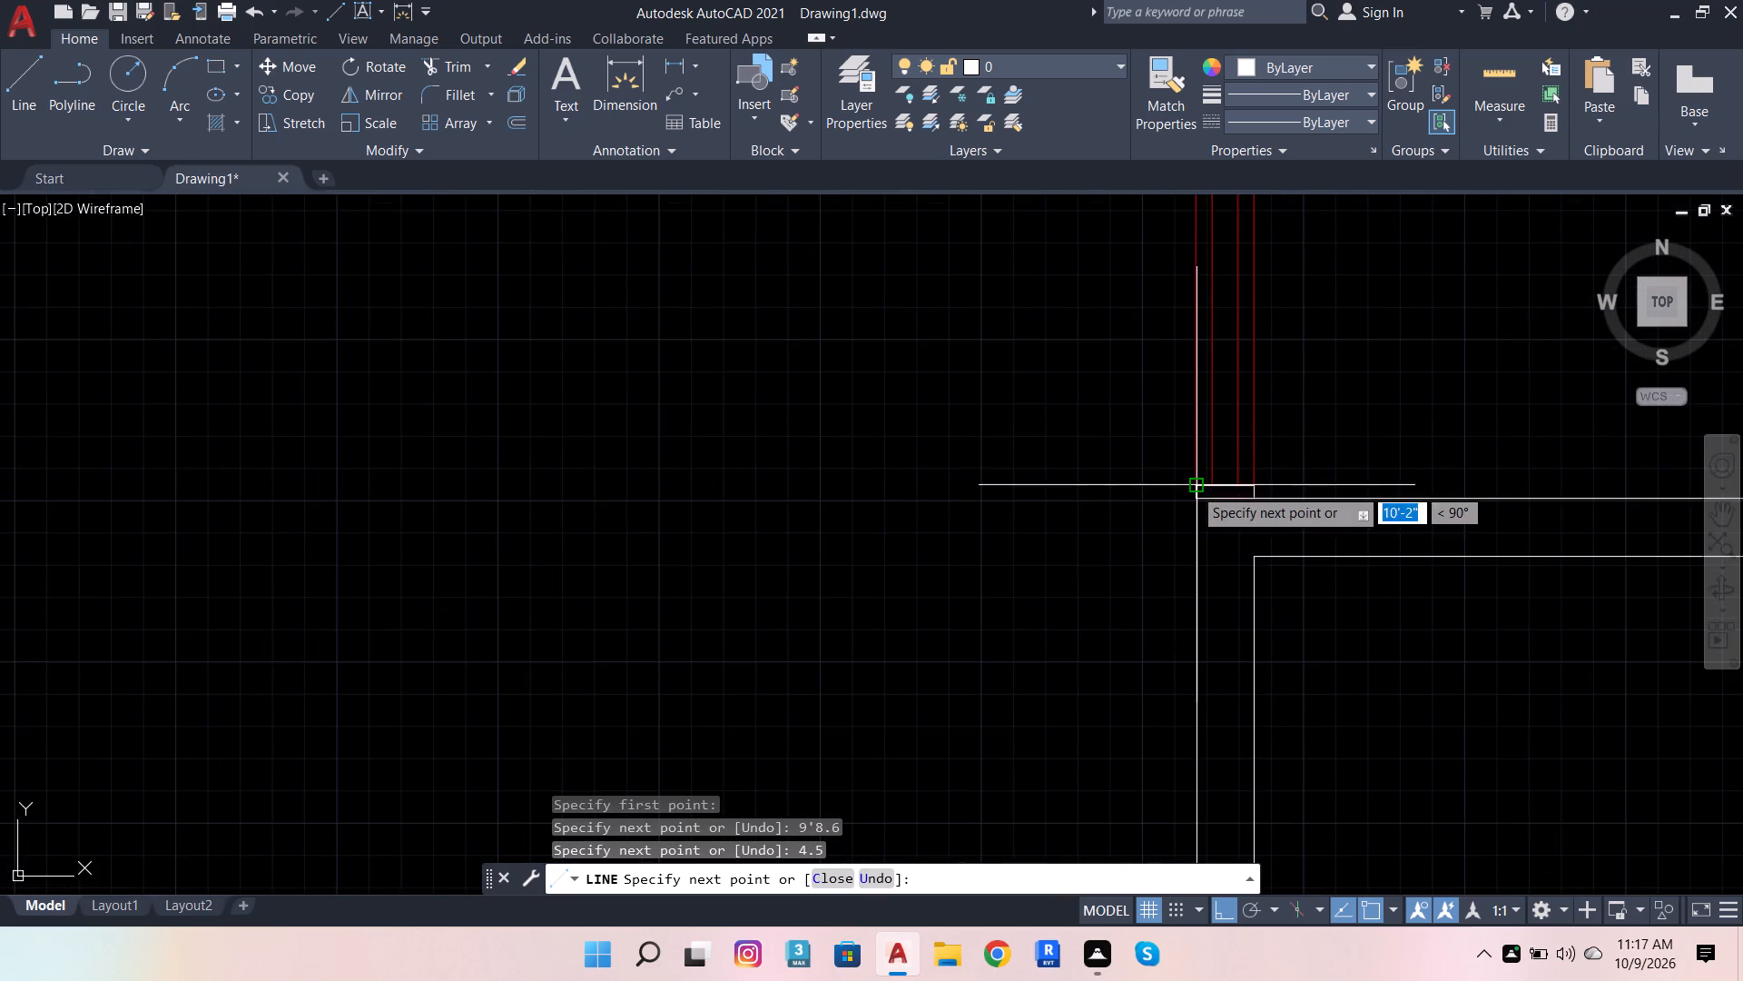
click(1201, 497)
key(space)
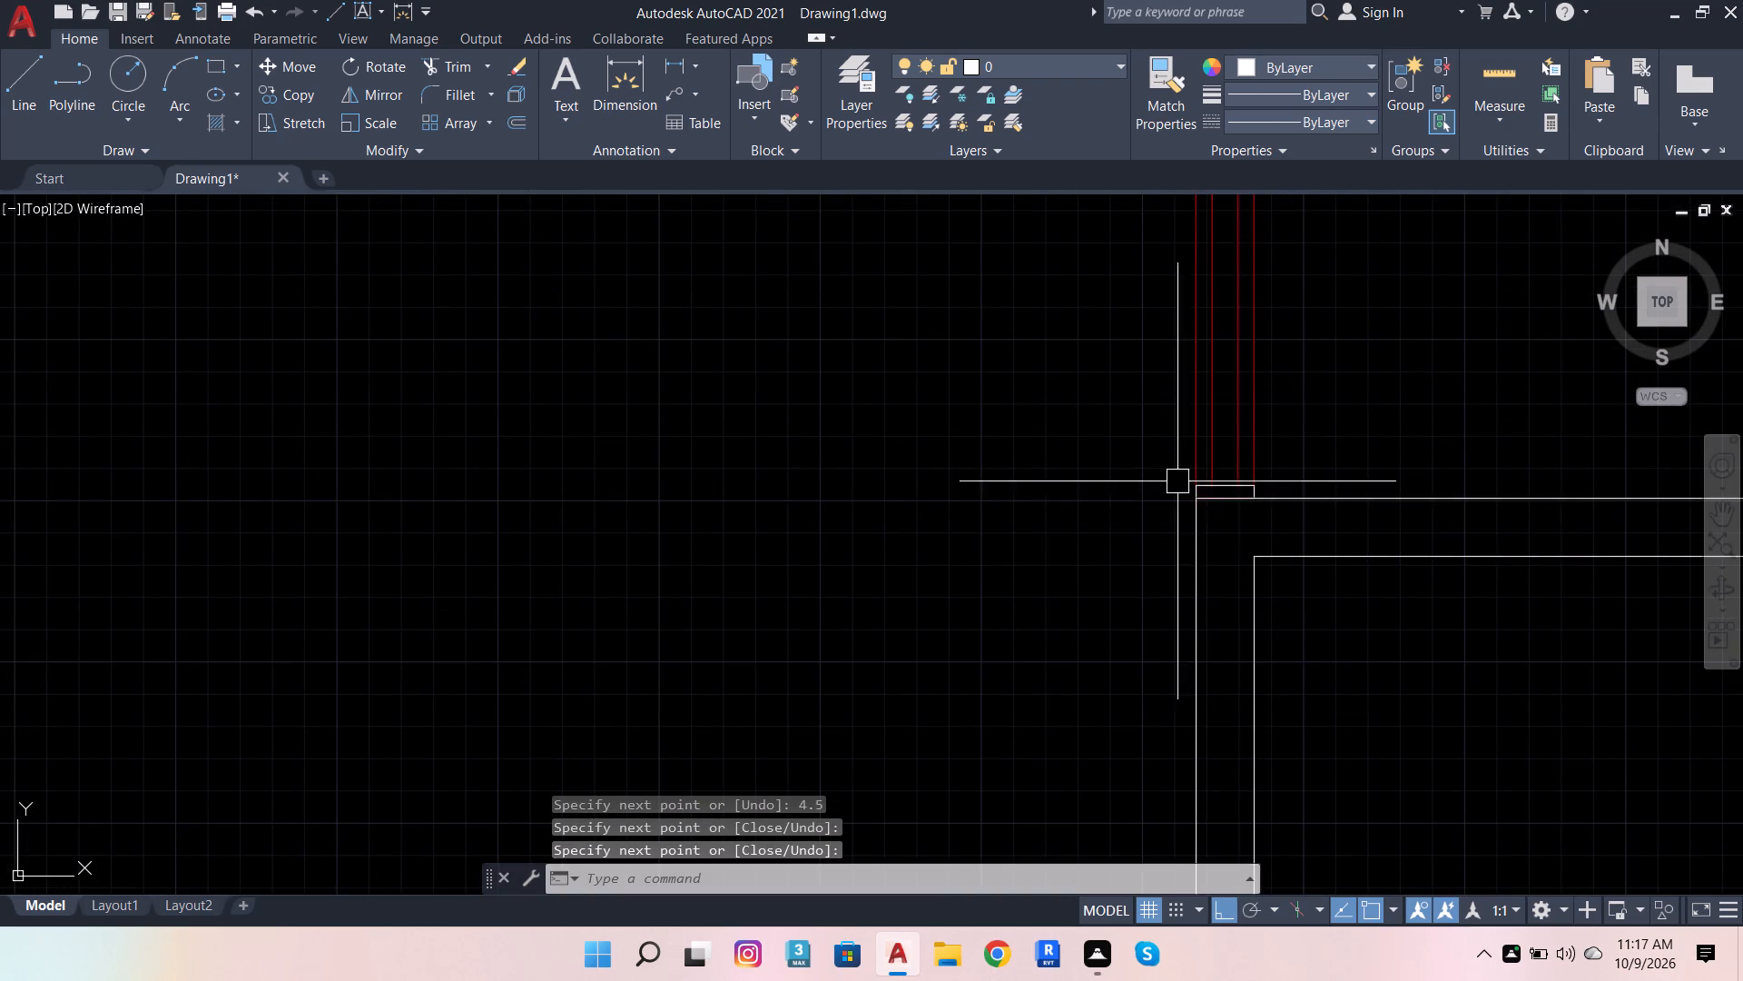
Draw a horizontal line from the new vertical wall's lower east corner east across the red block, slightly past the outer wall line.
scroll(1147, 381, down, 5)
scroll(1166, 590, up, 3)
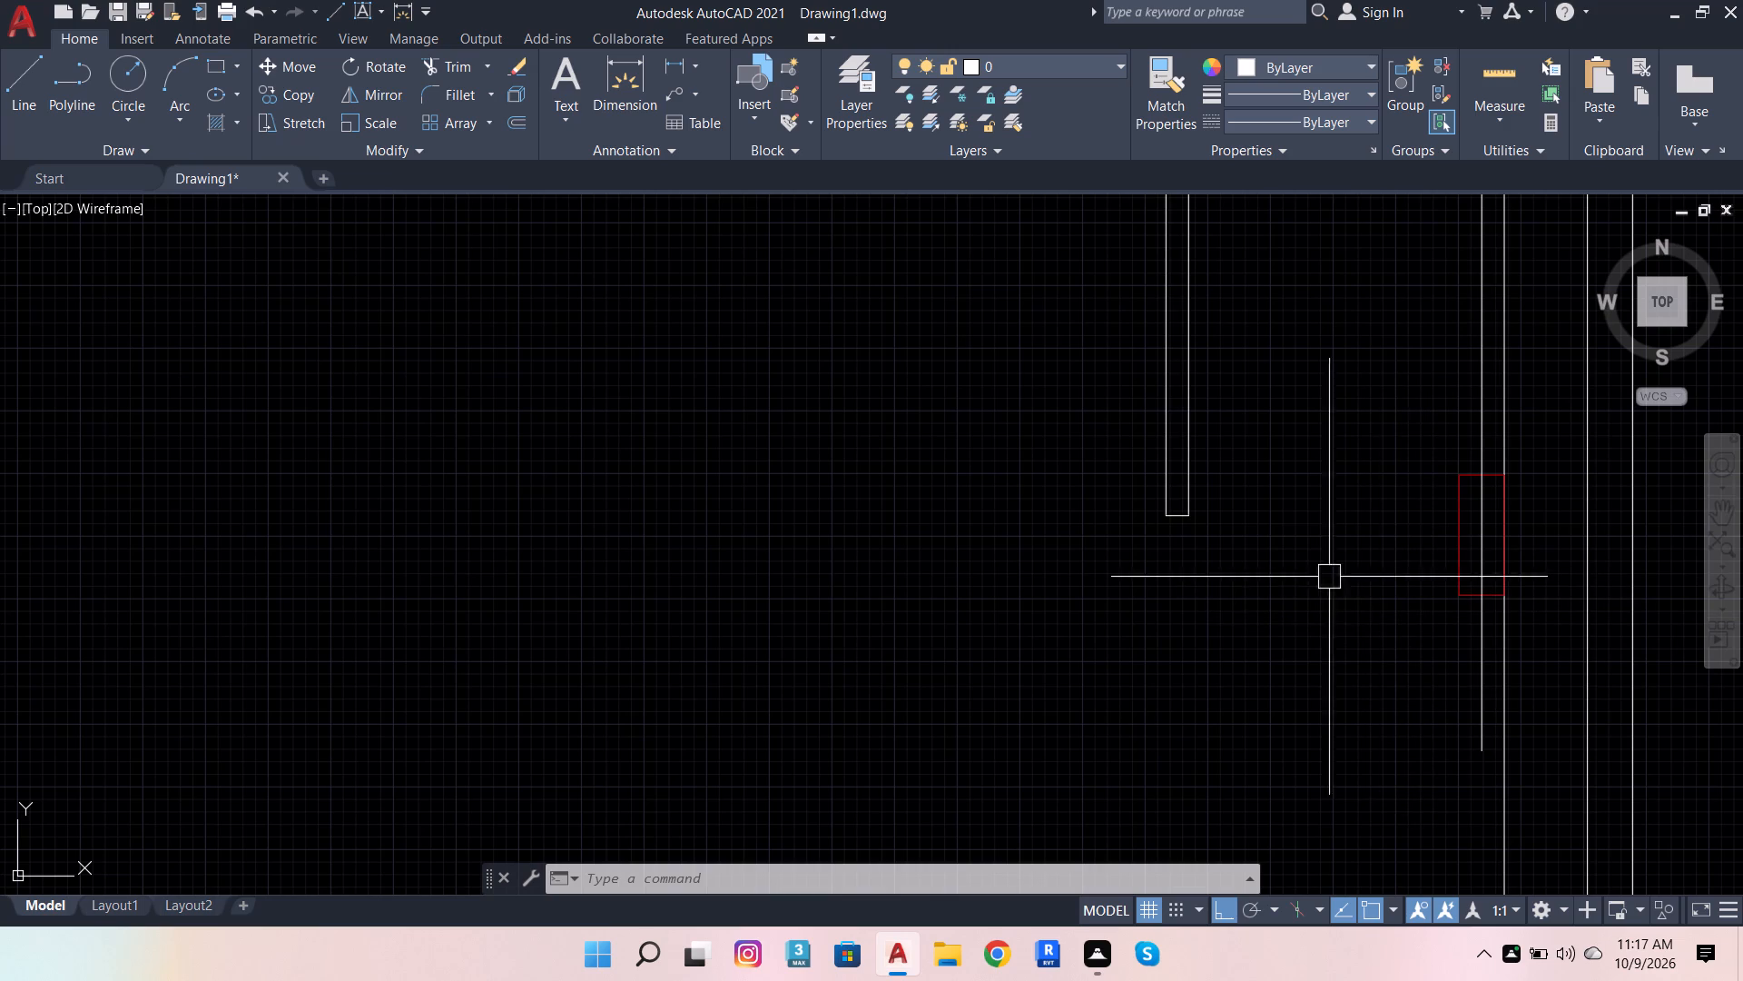
scroll(1167, 517, up, 1)
scroll(1167, 517, down, 2)
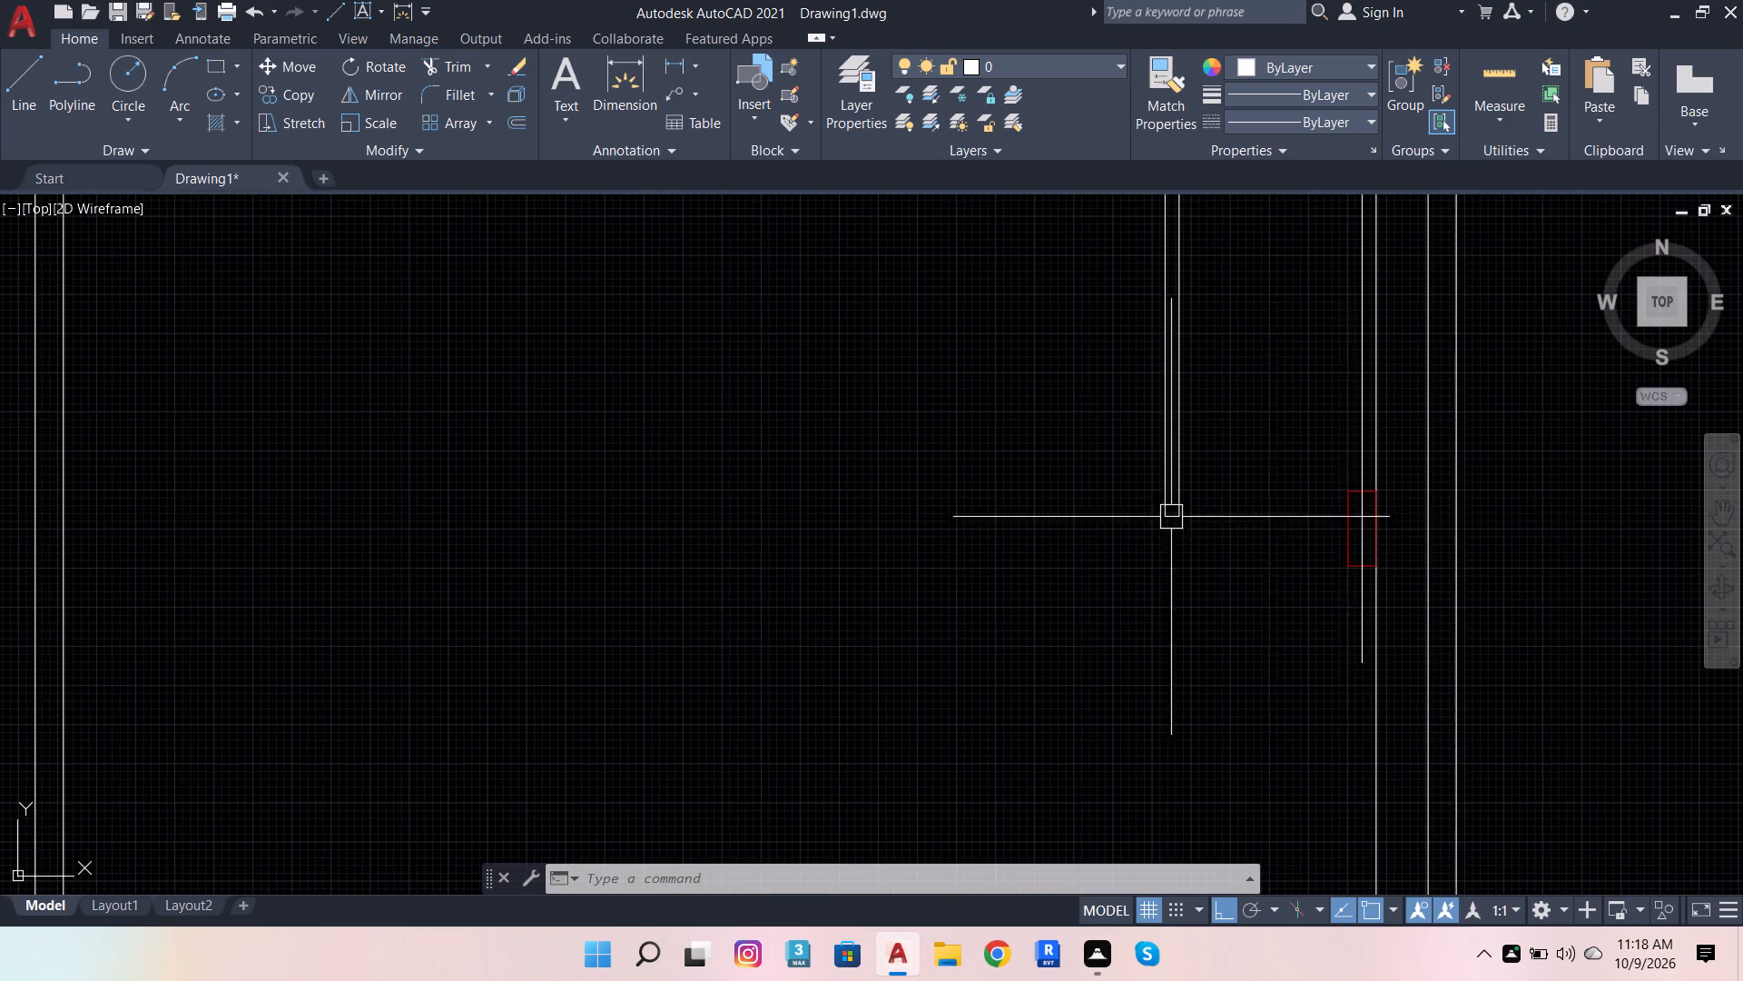
scroll(1398, 560, up, 1)
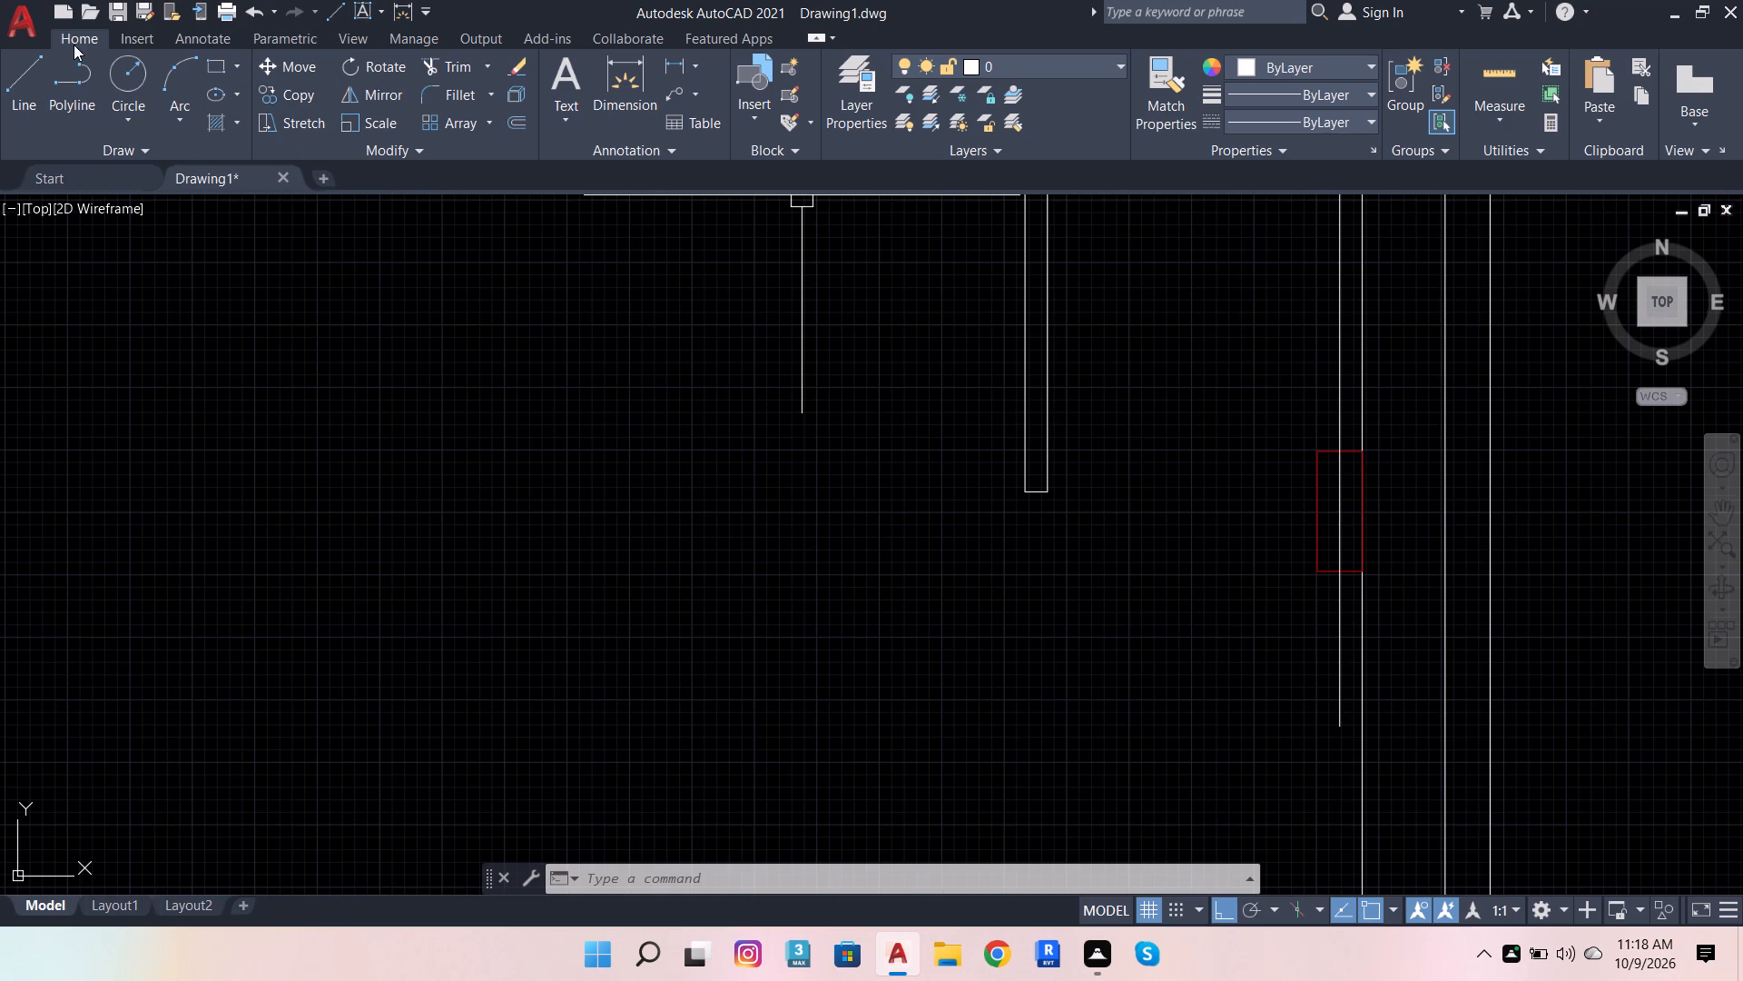
click(39, 66)
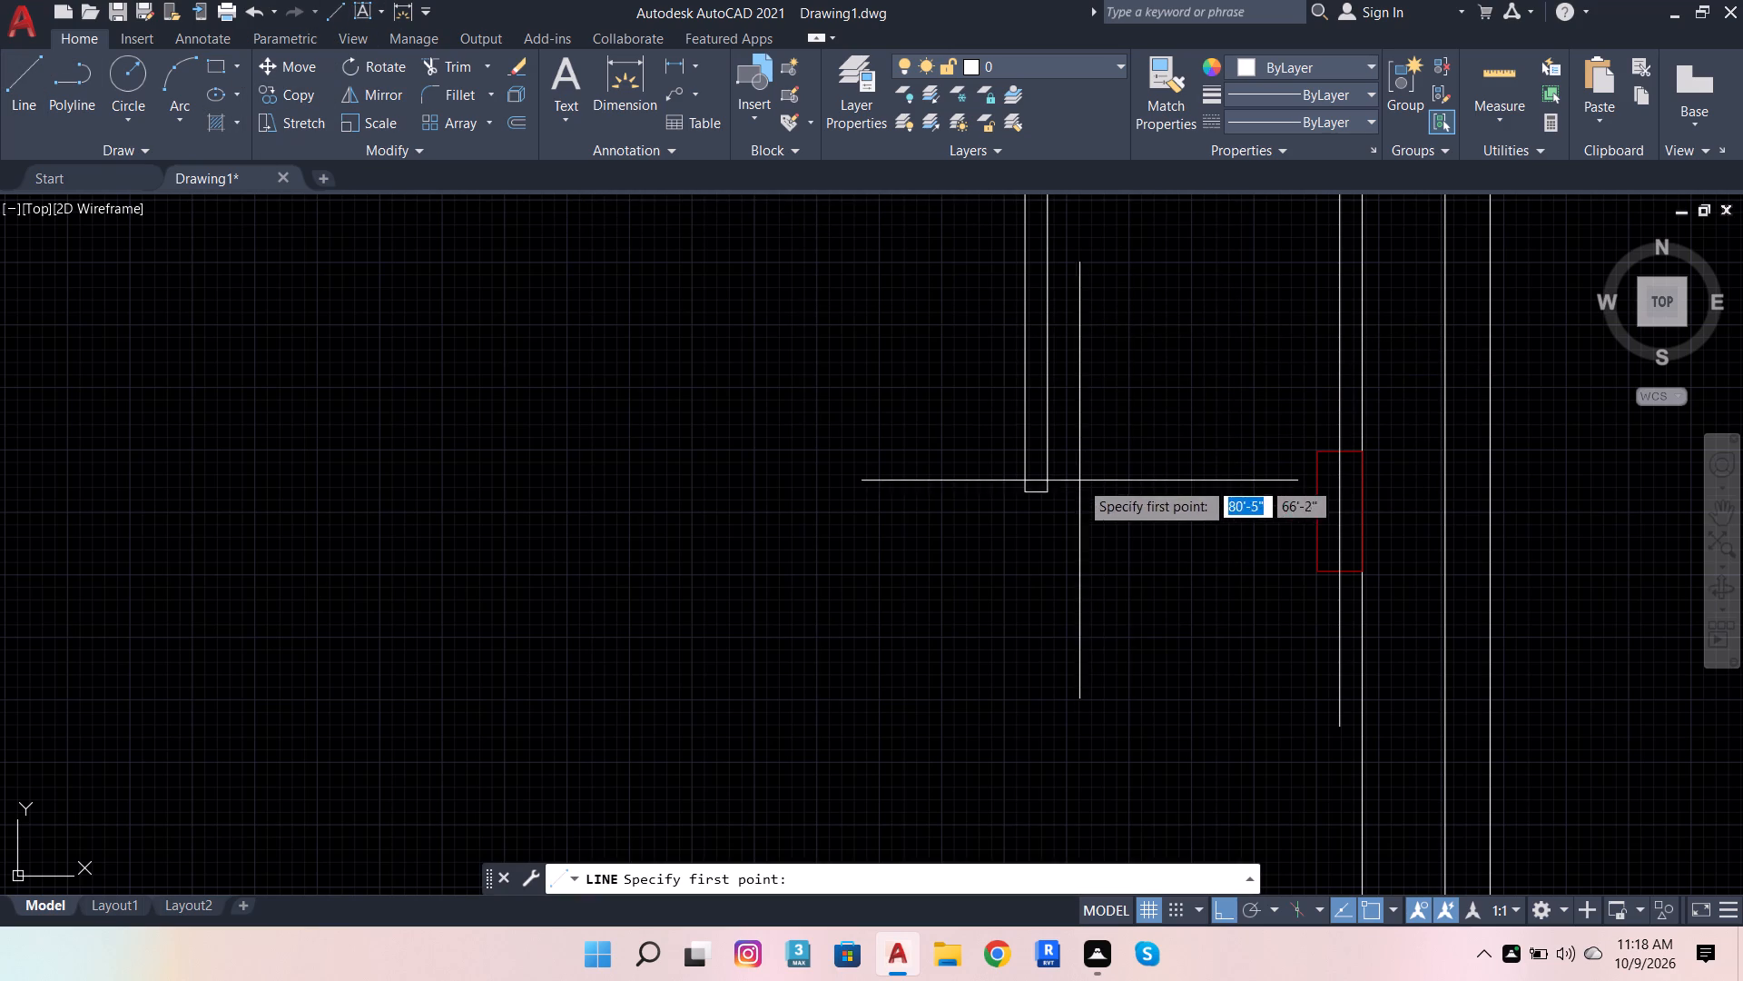
click(1050, 497)
scroll(1382, 490, up, 3)
click(1378, 493)
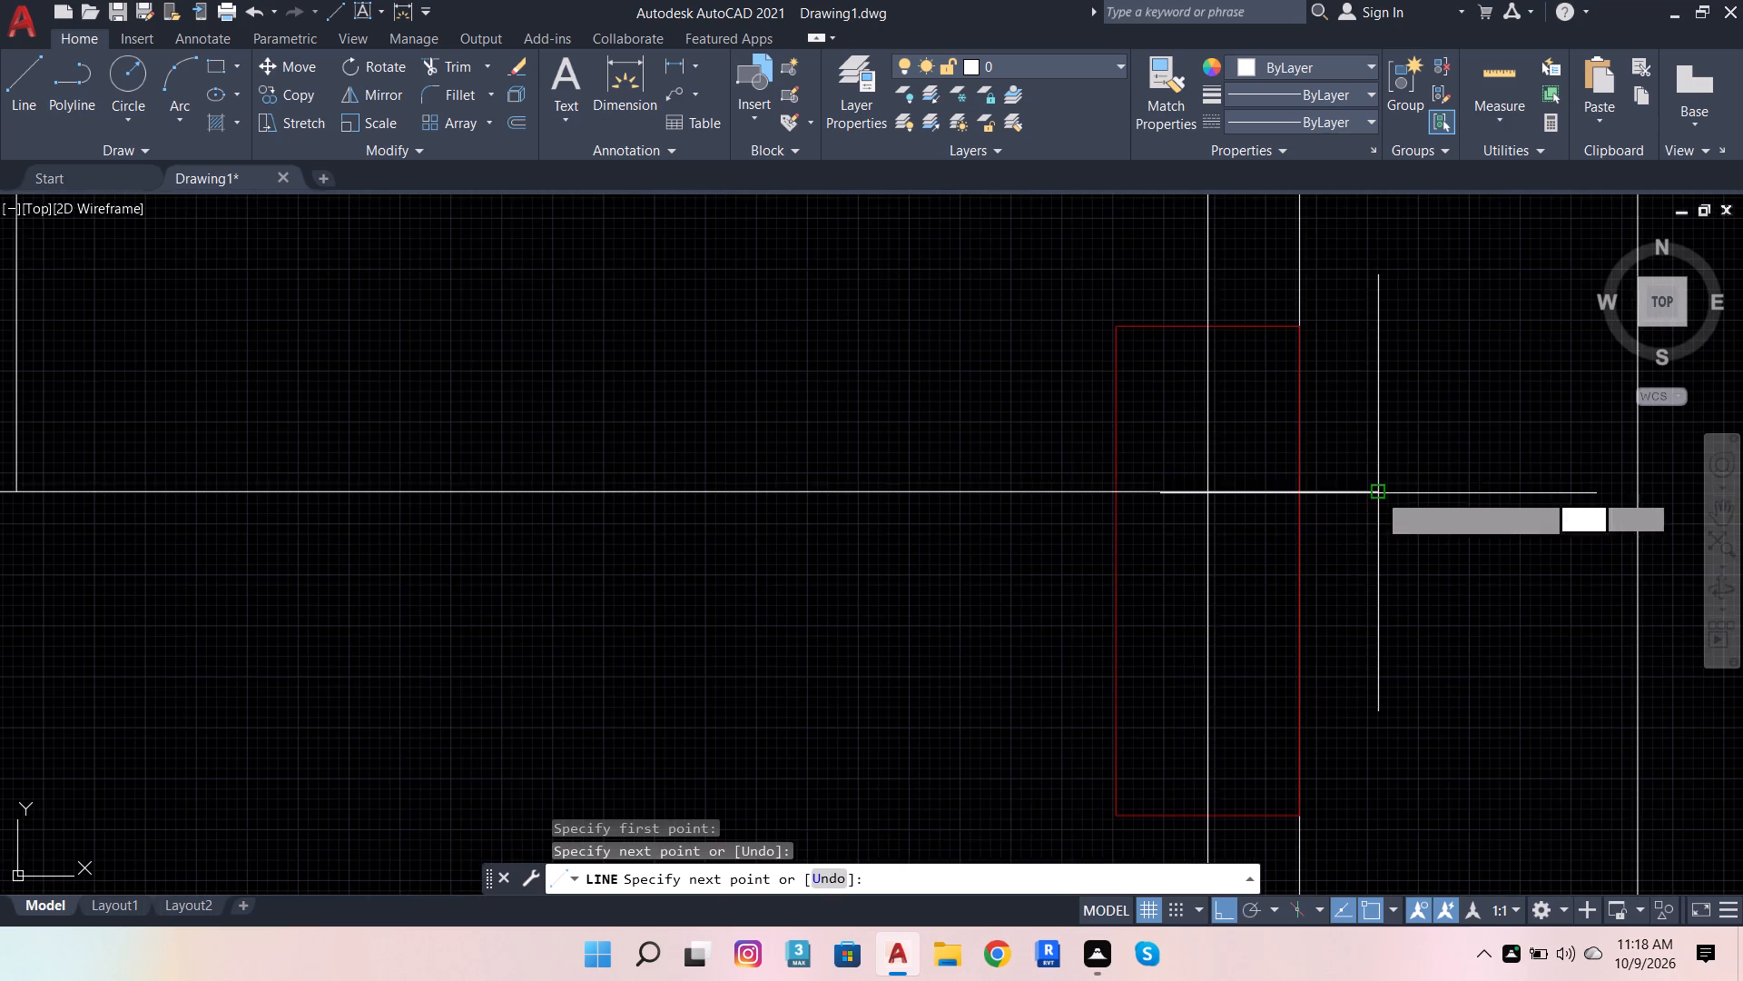
scroll(1374, 495, down, 3)
key(space)
Draw a horizontal line 9'11" west from the vertical wall's lower west corner.
key(space)
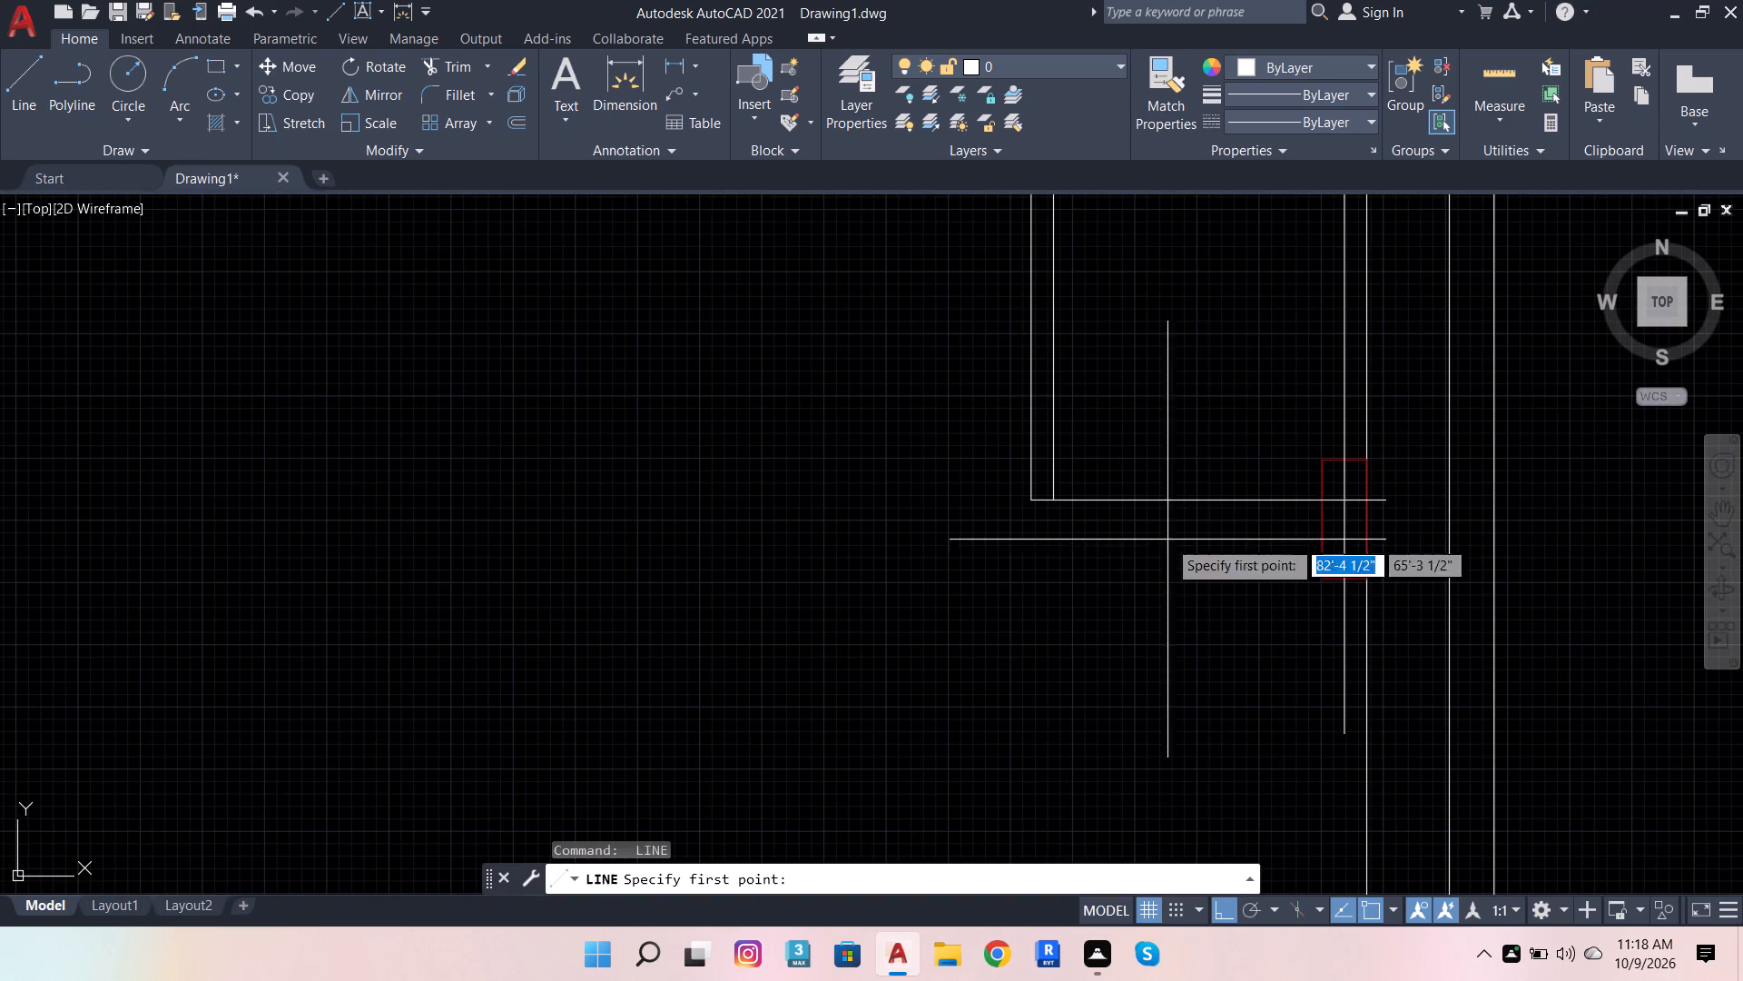
click(1020, 500)
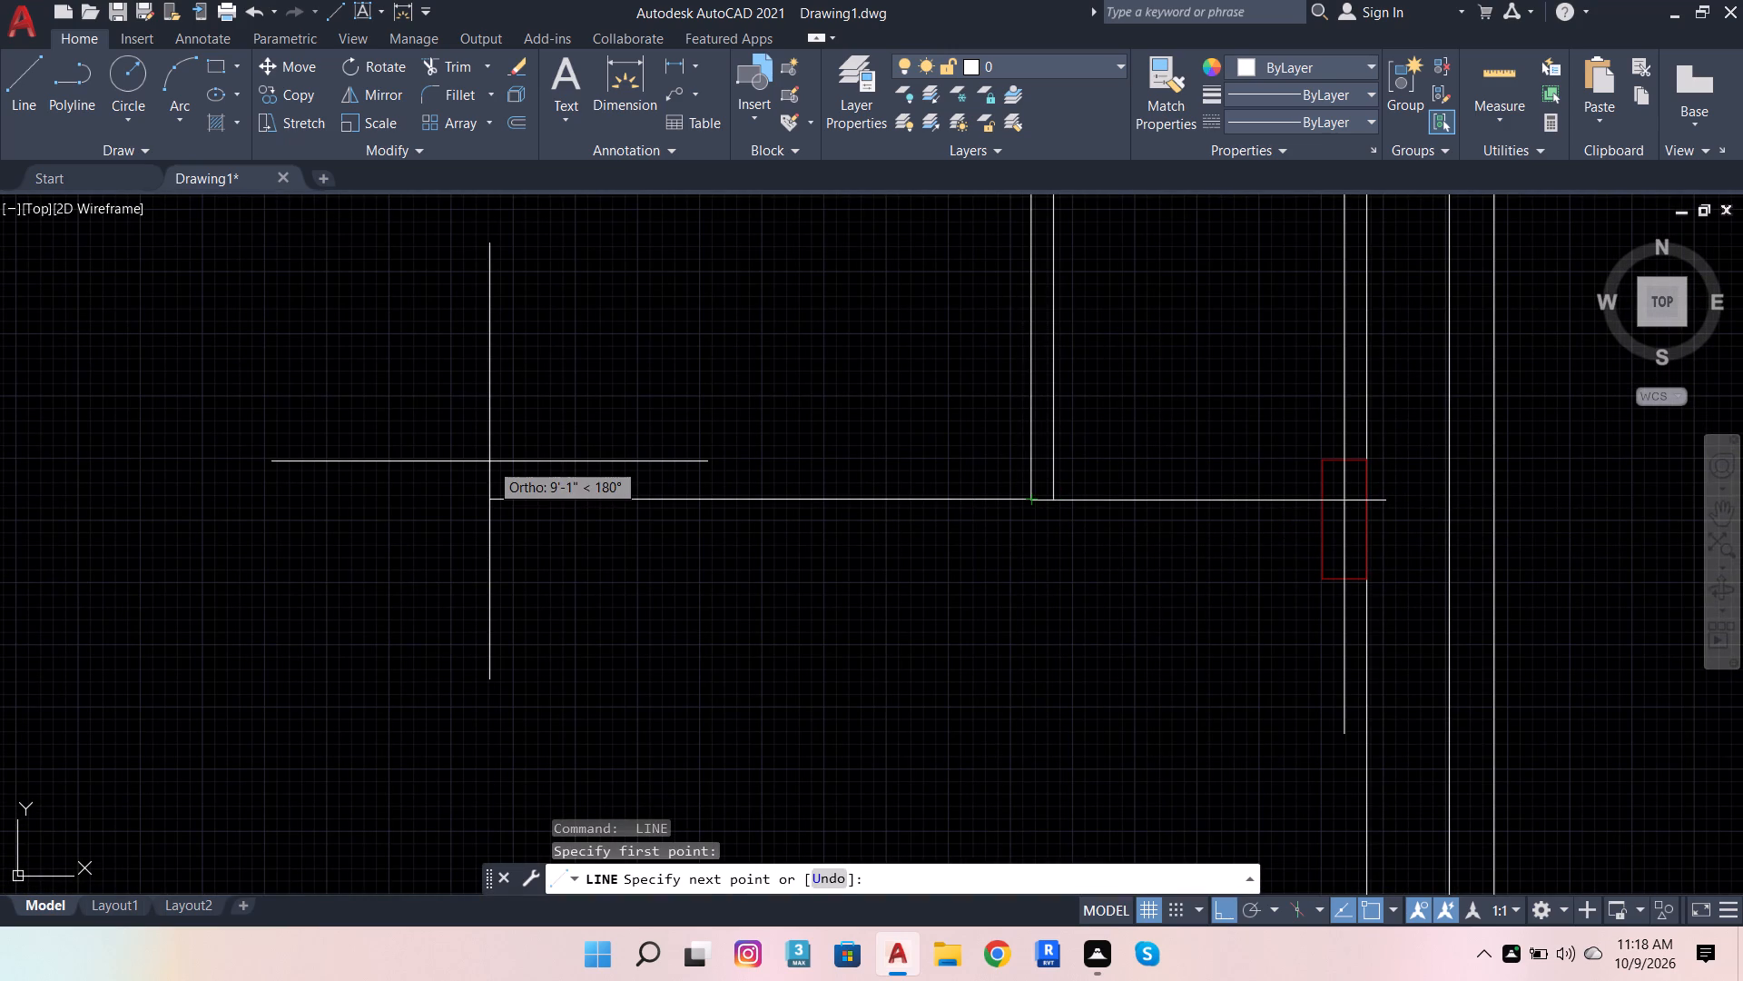
key(ctrl+z)
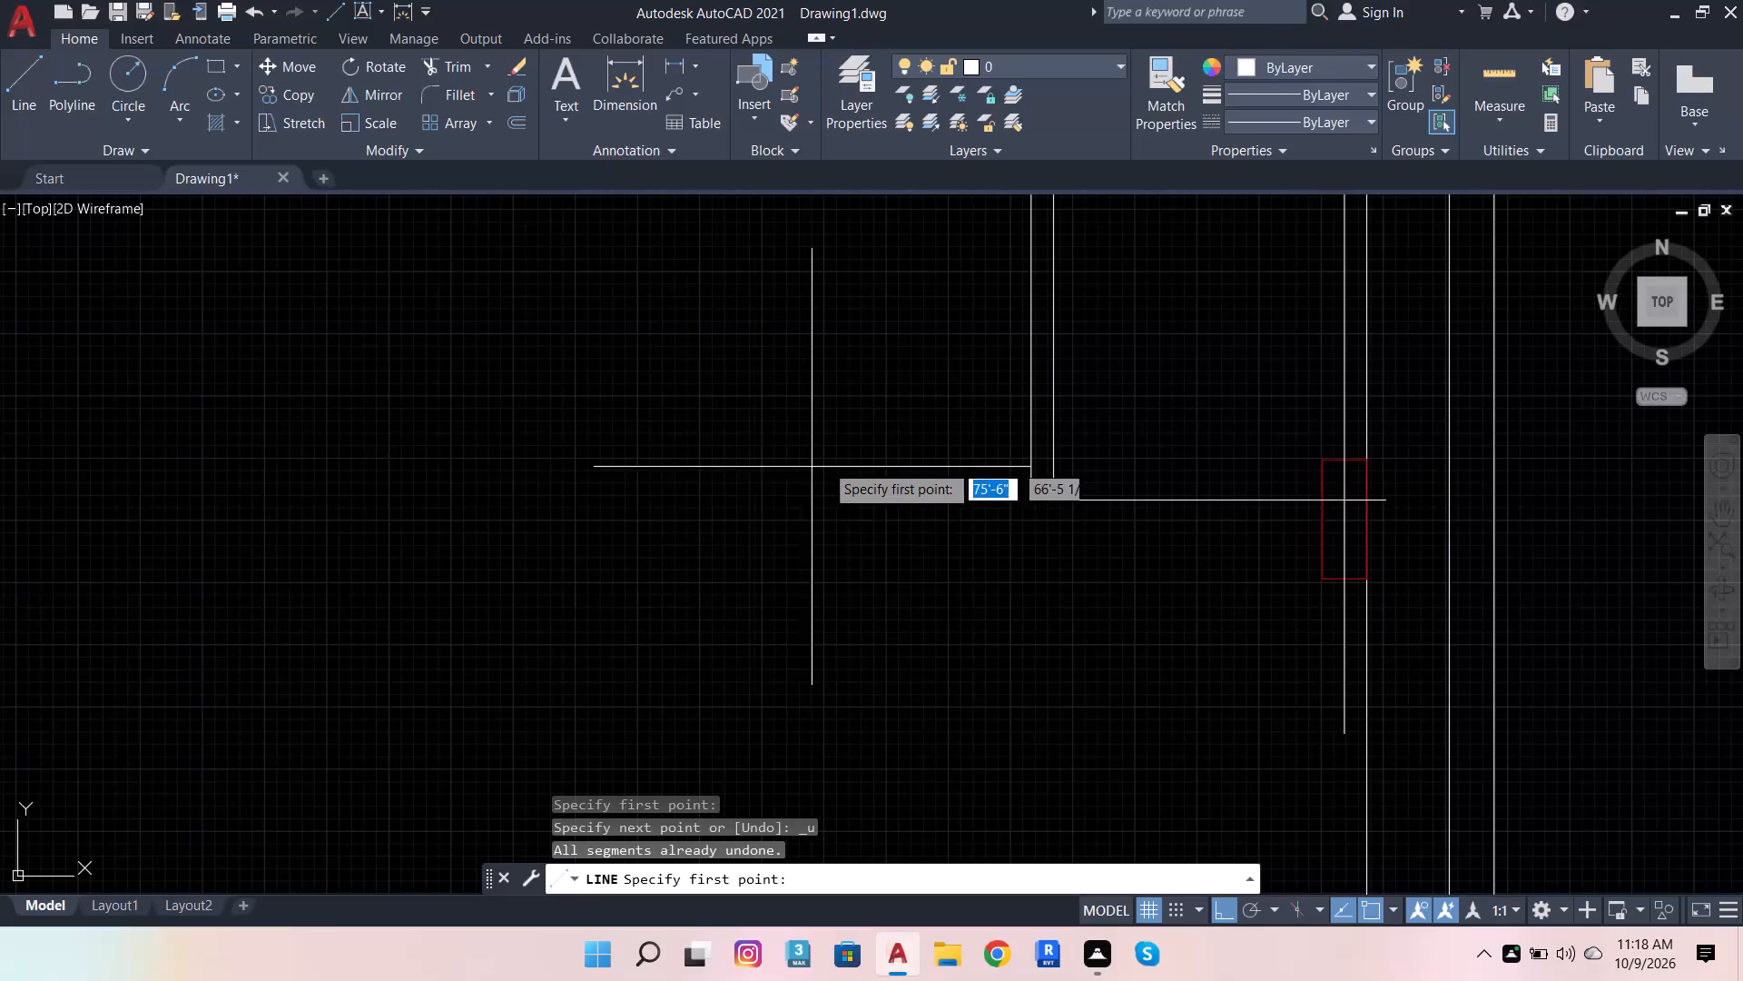
click(1036, 498)
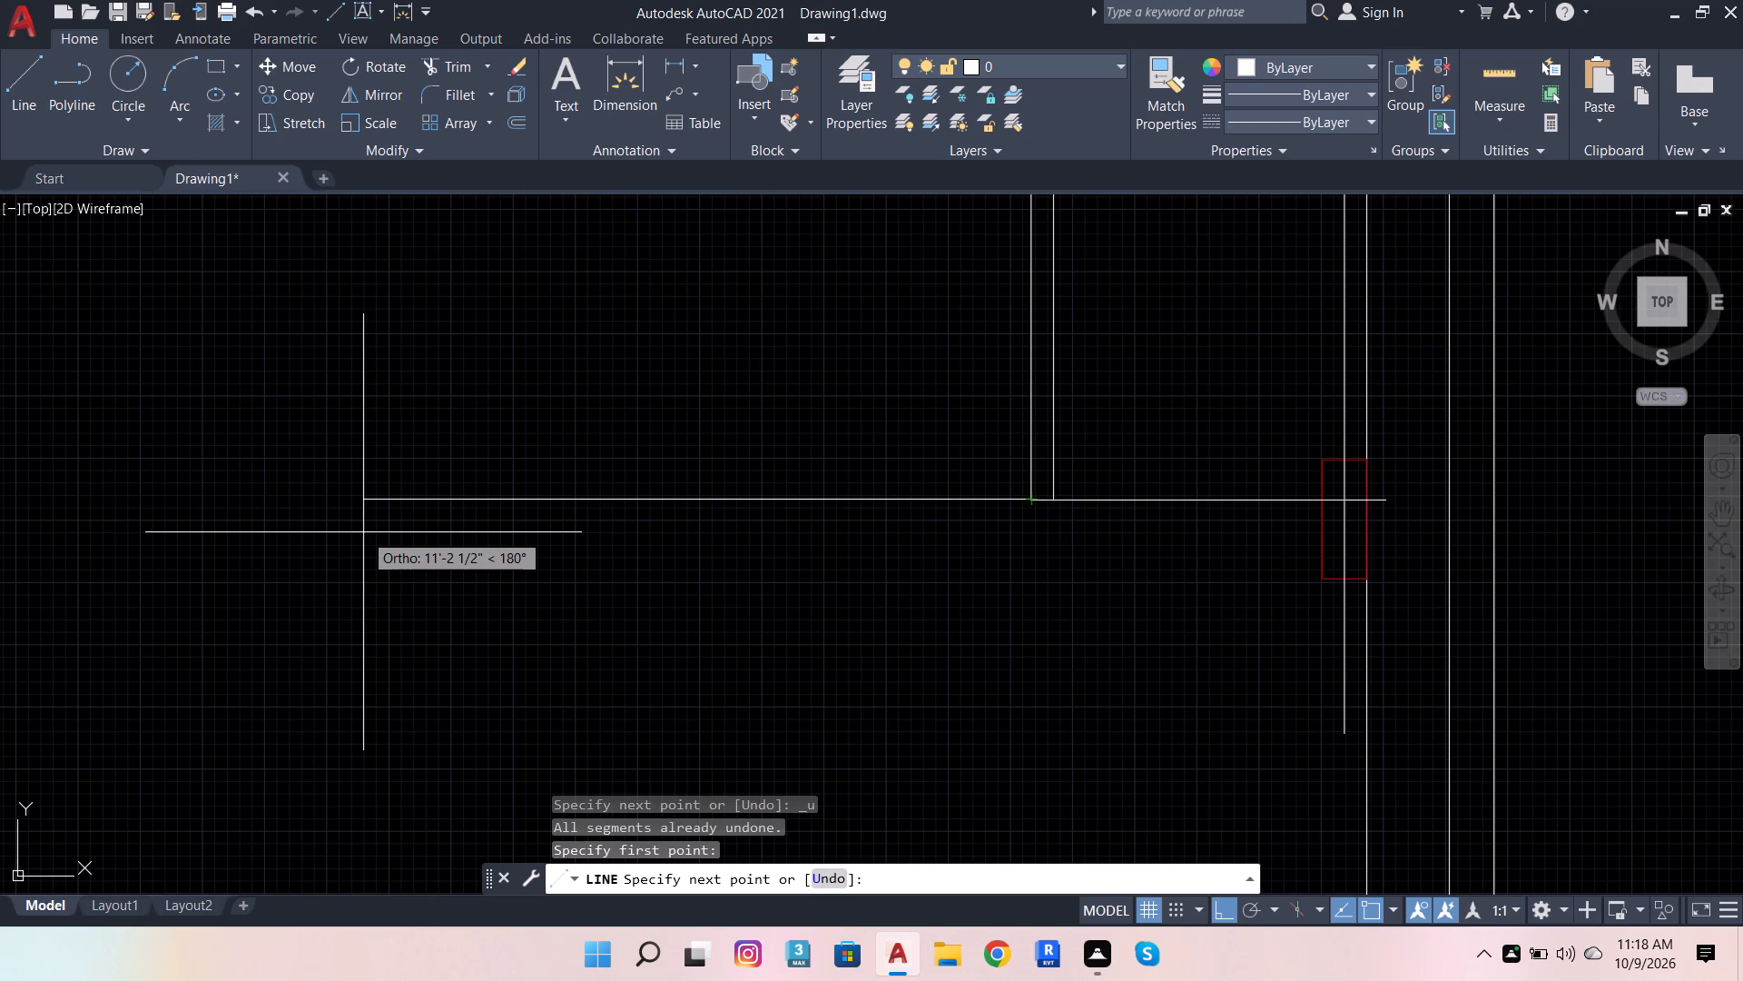
text(9')
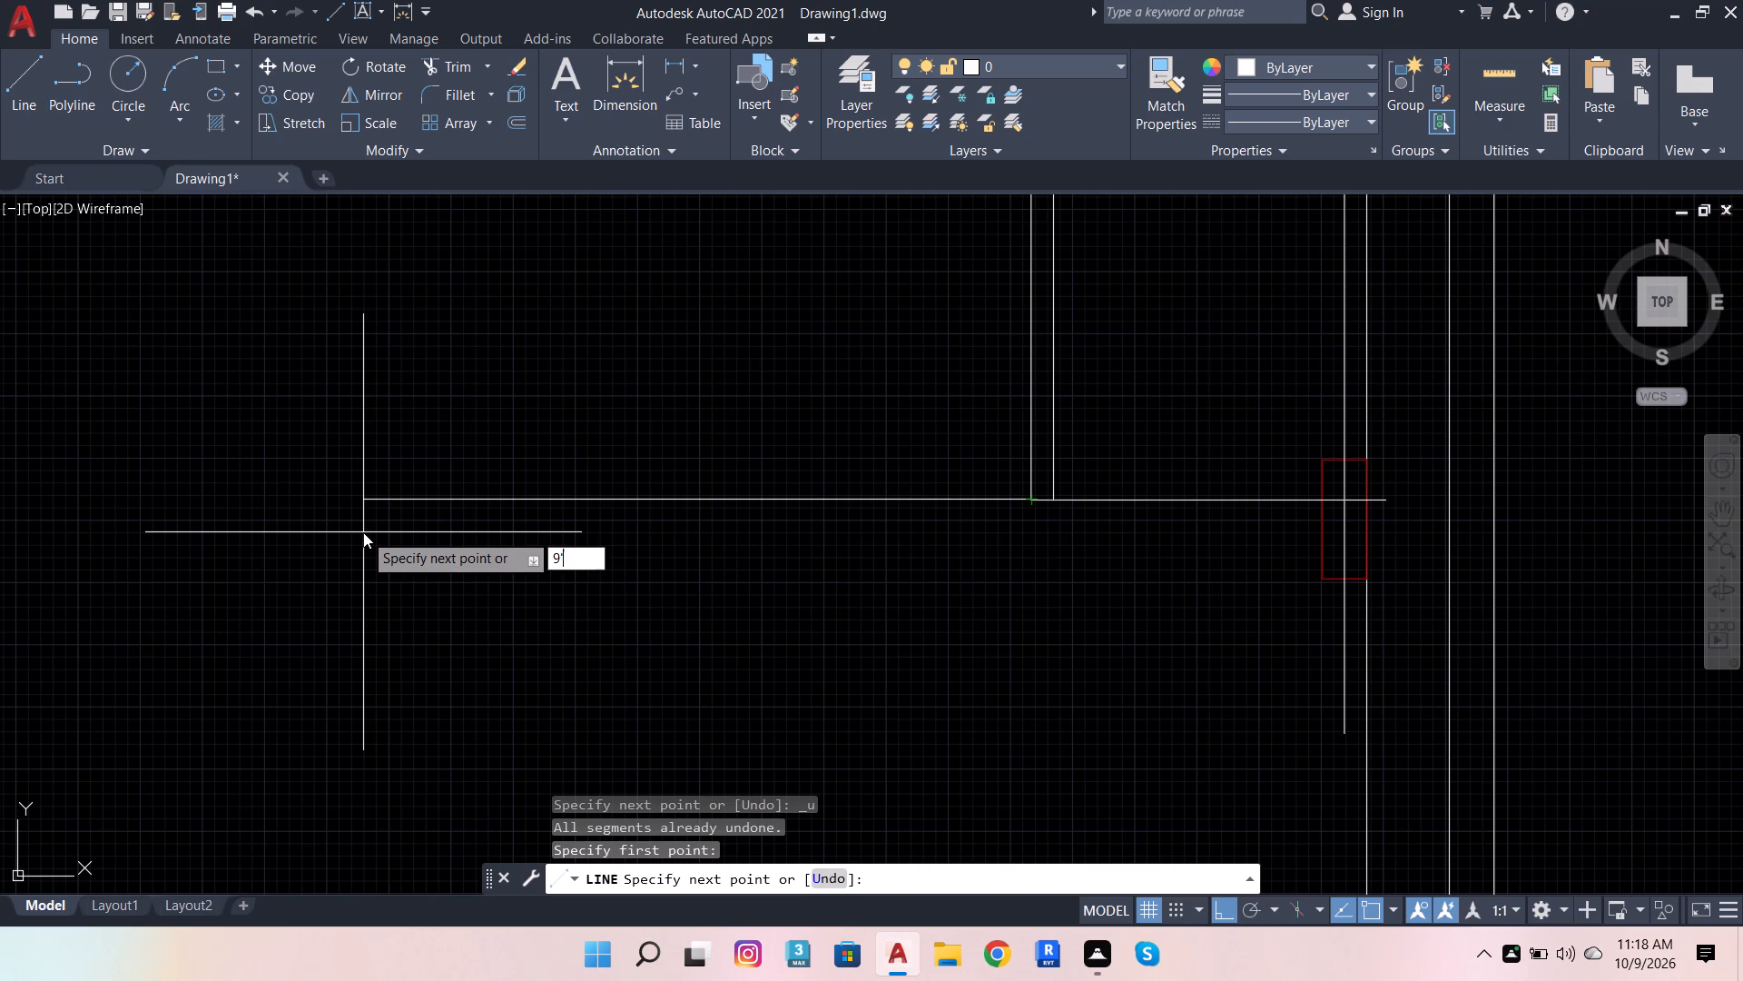
text(11)
key(Return)
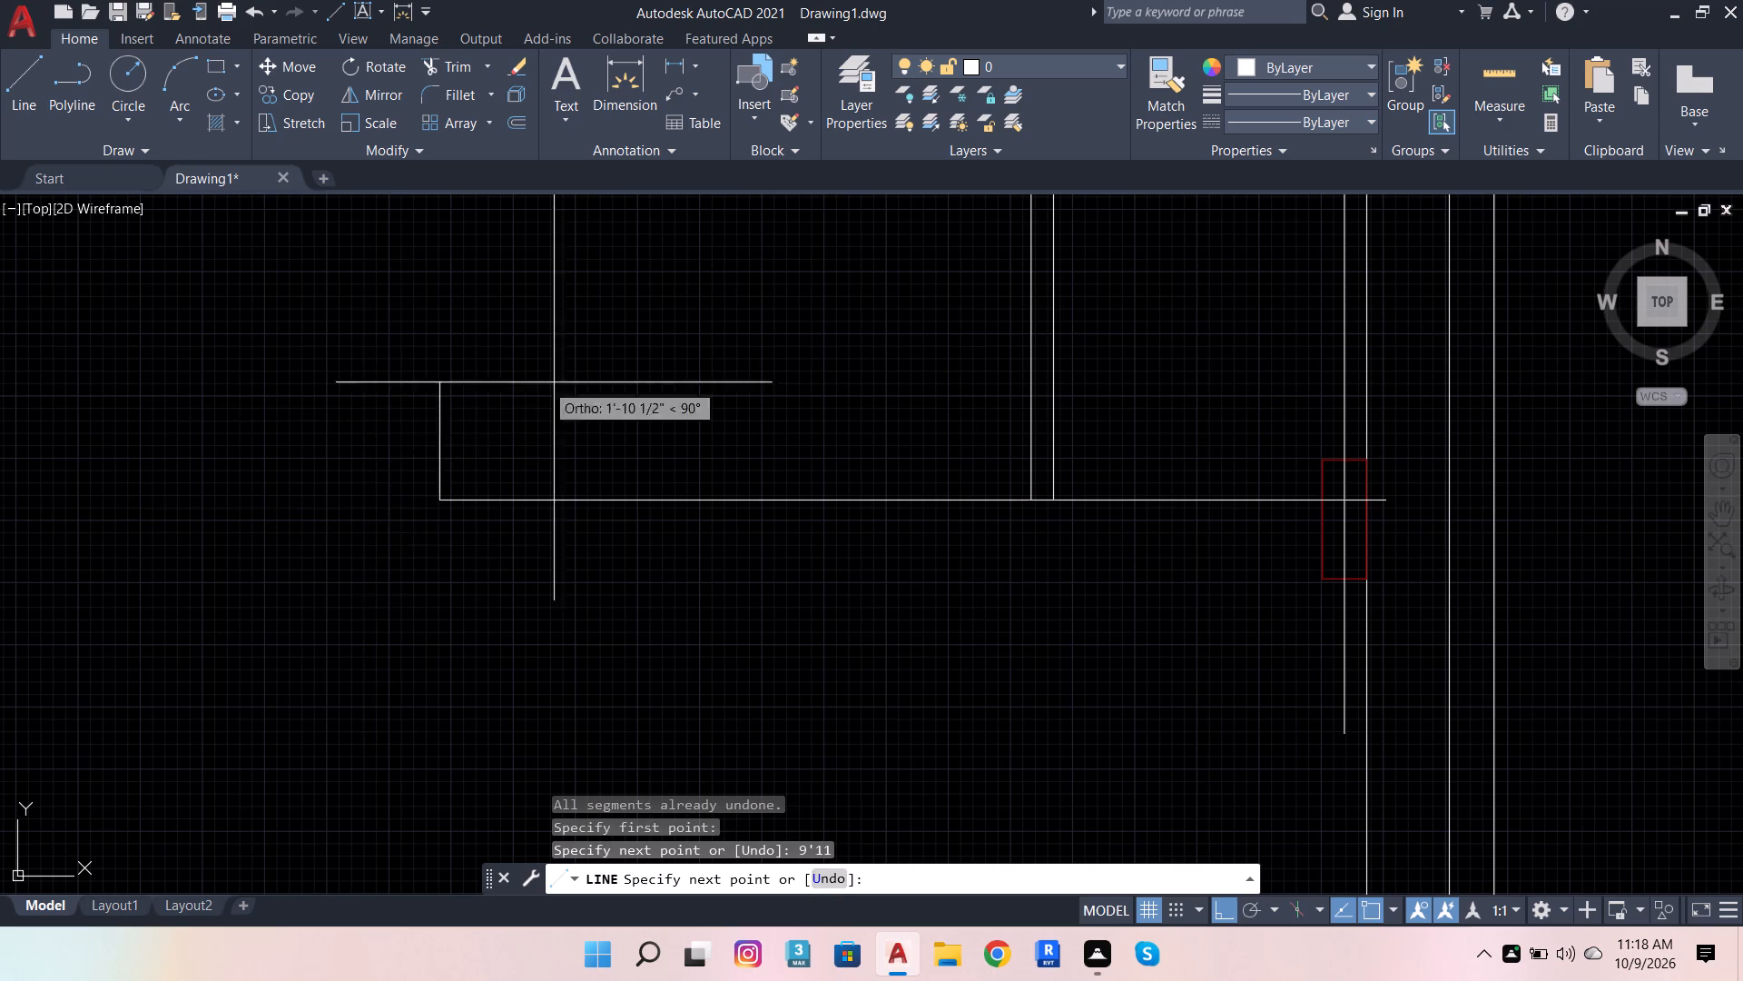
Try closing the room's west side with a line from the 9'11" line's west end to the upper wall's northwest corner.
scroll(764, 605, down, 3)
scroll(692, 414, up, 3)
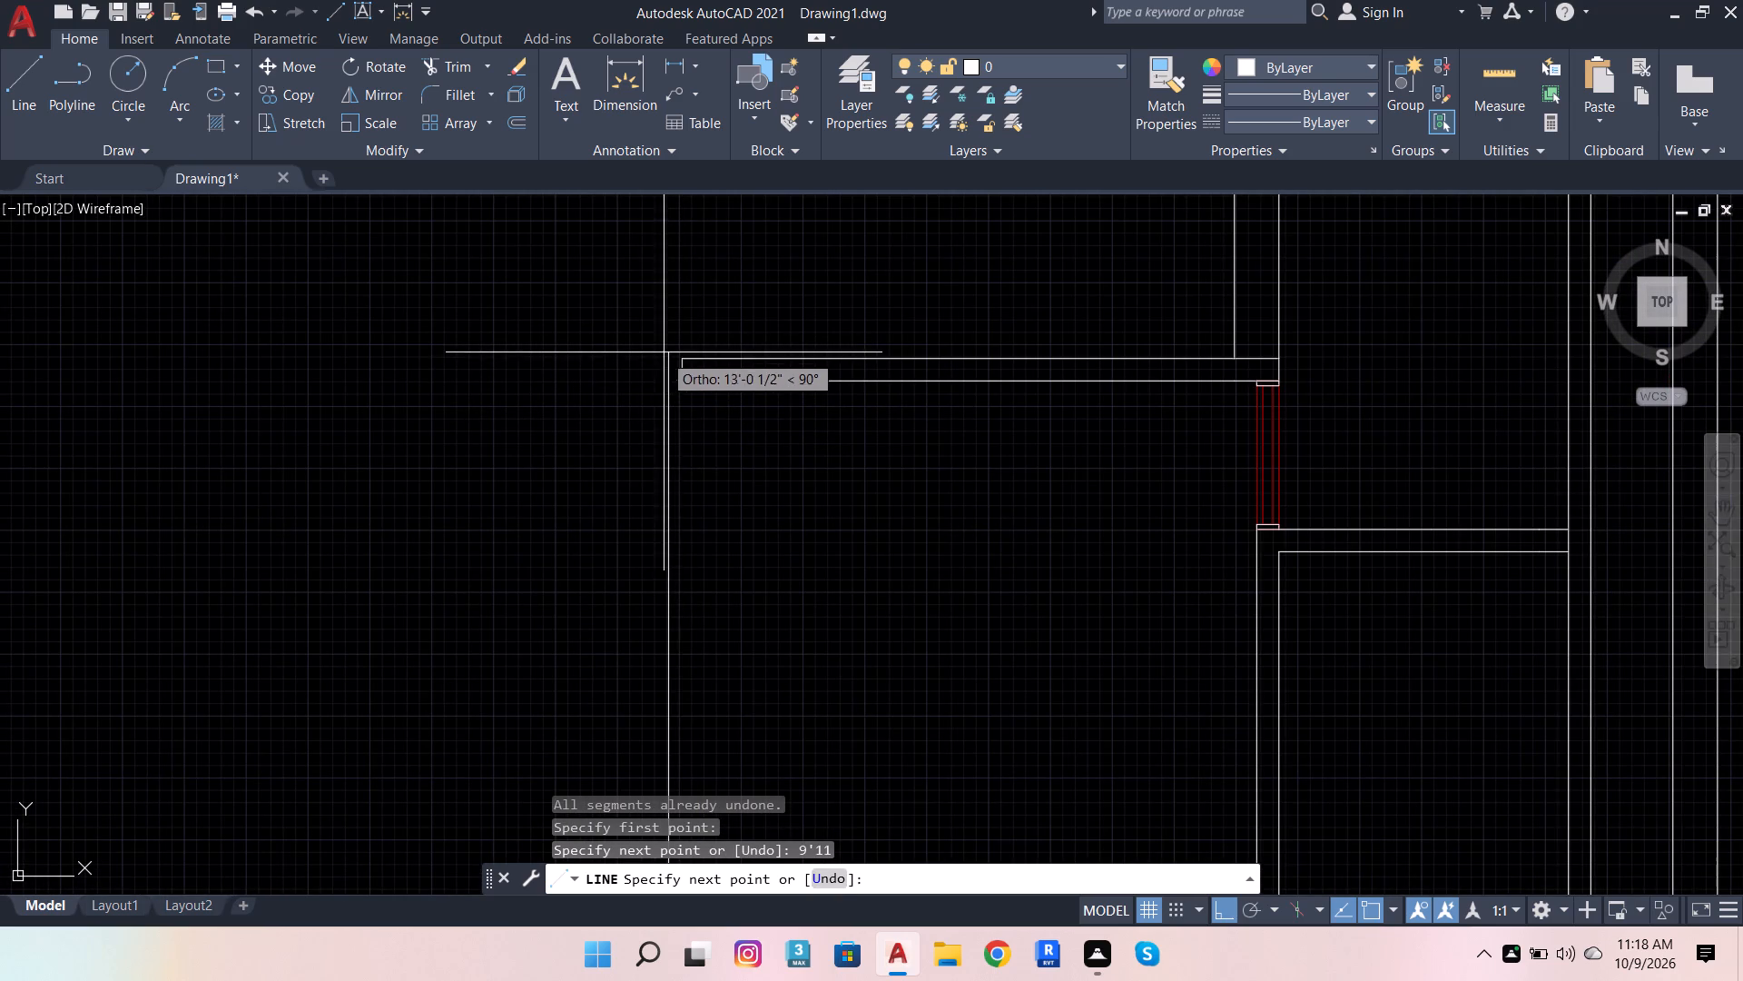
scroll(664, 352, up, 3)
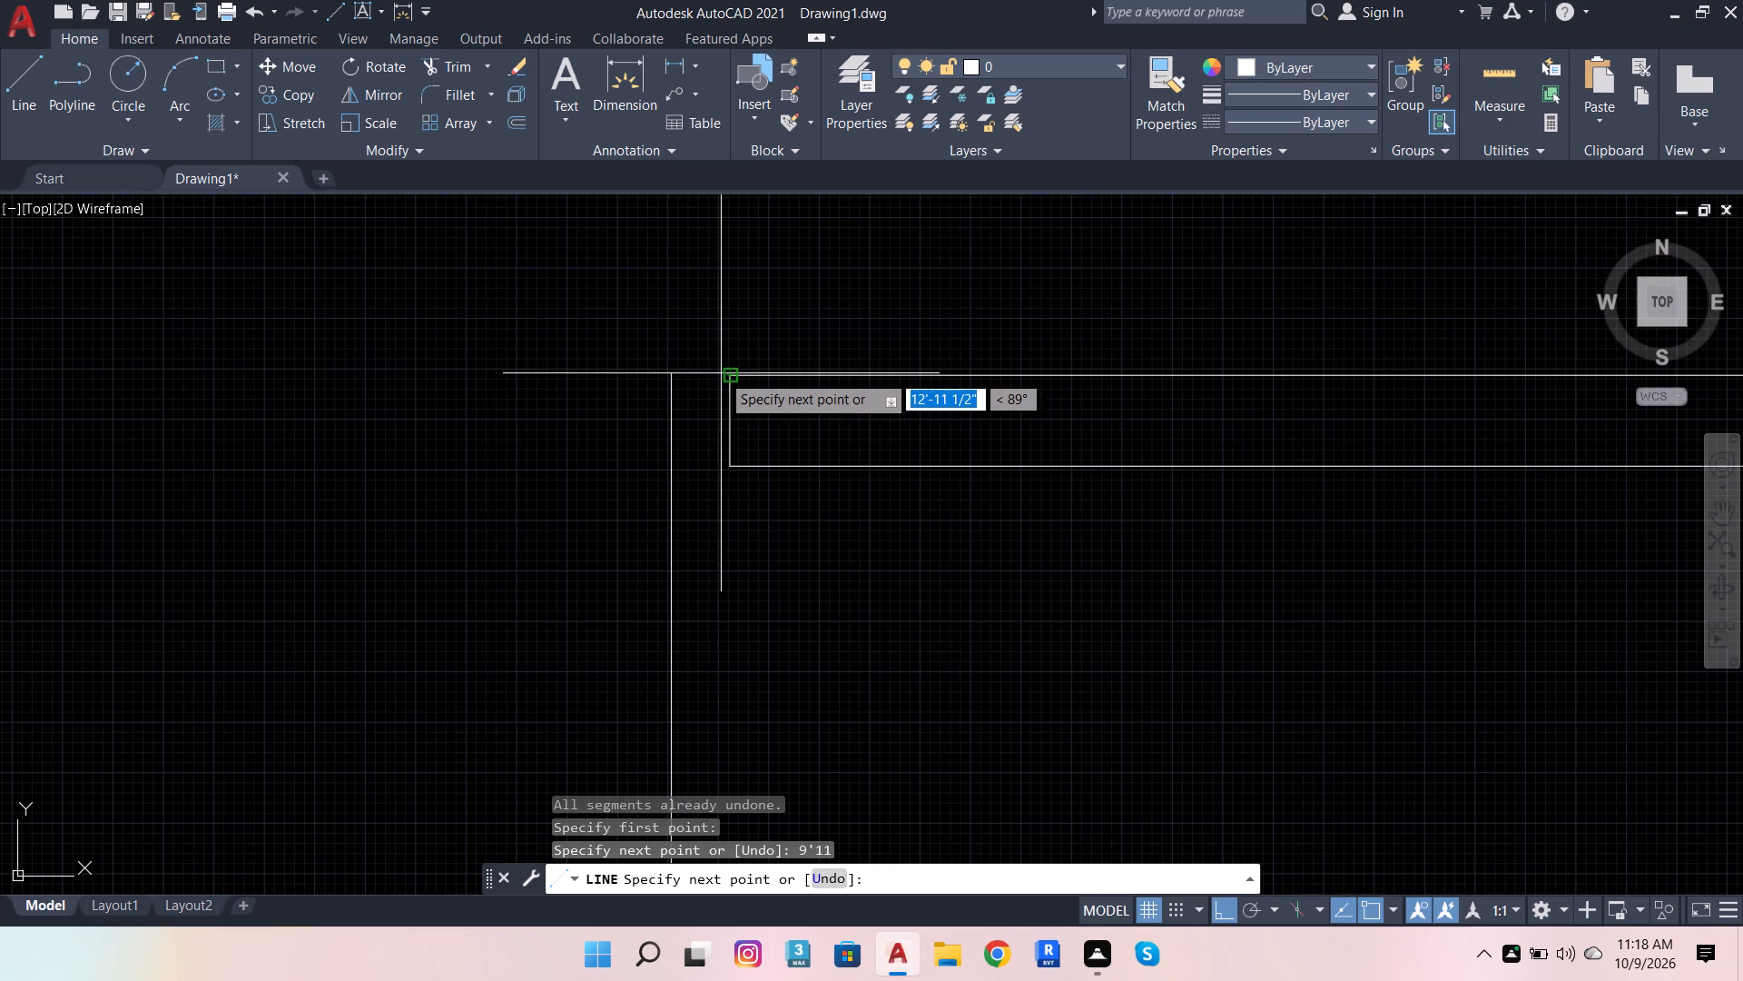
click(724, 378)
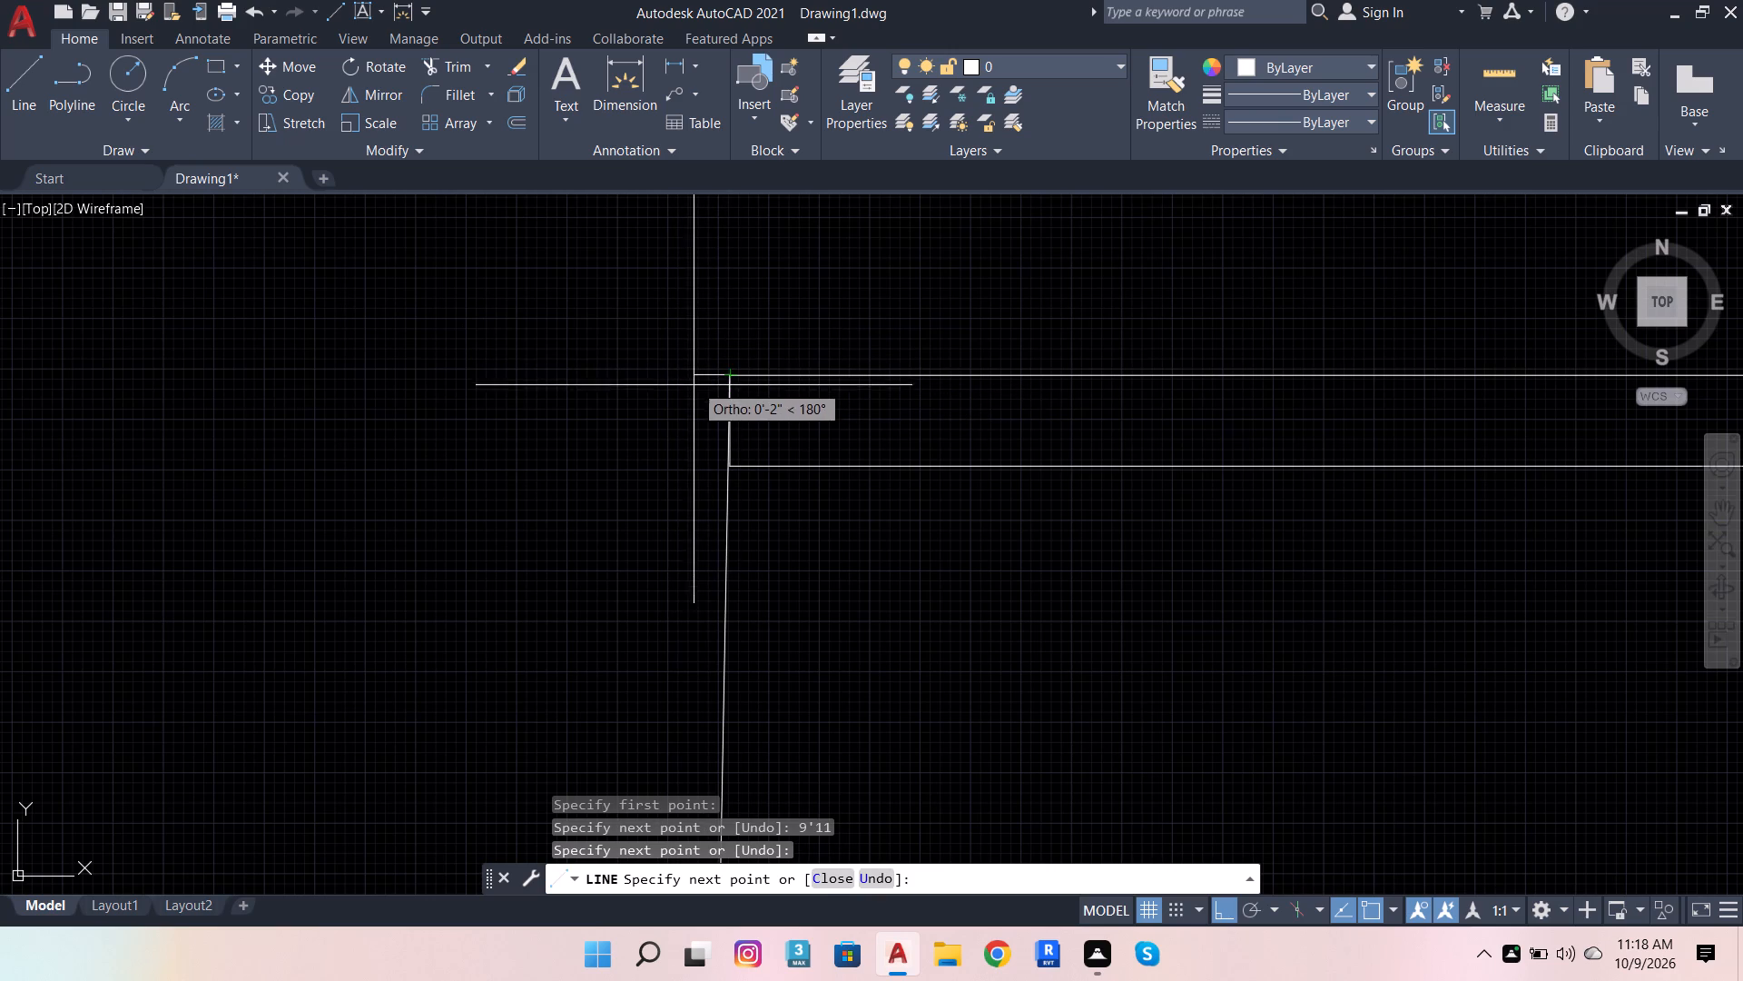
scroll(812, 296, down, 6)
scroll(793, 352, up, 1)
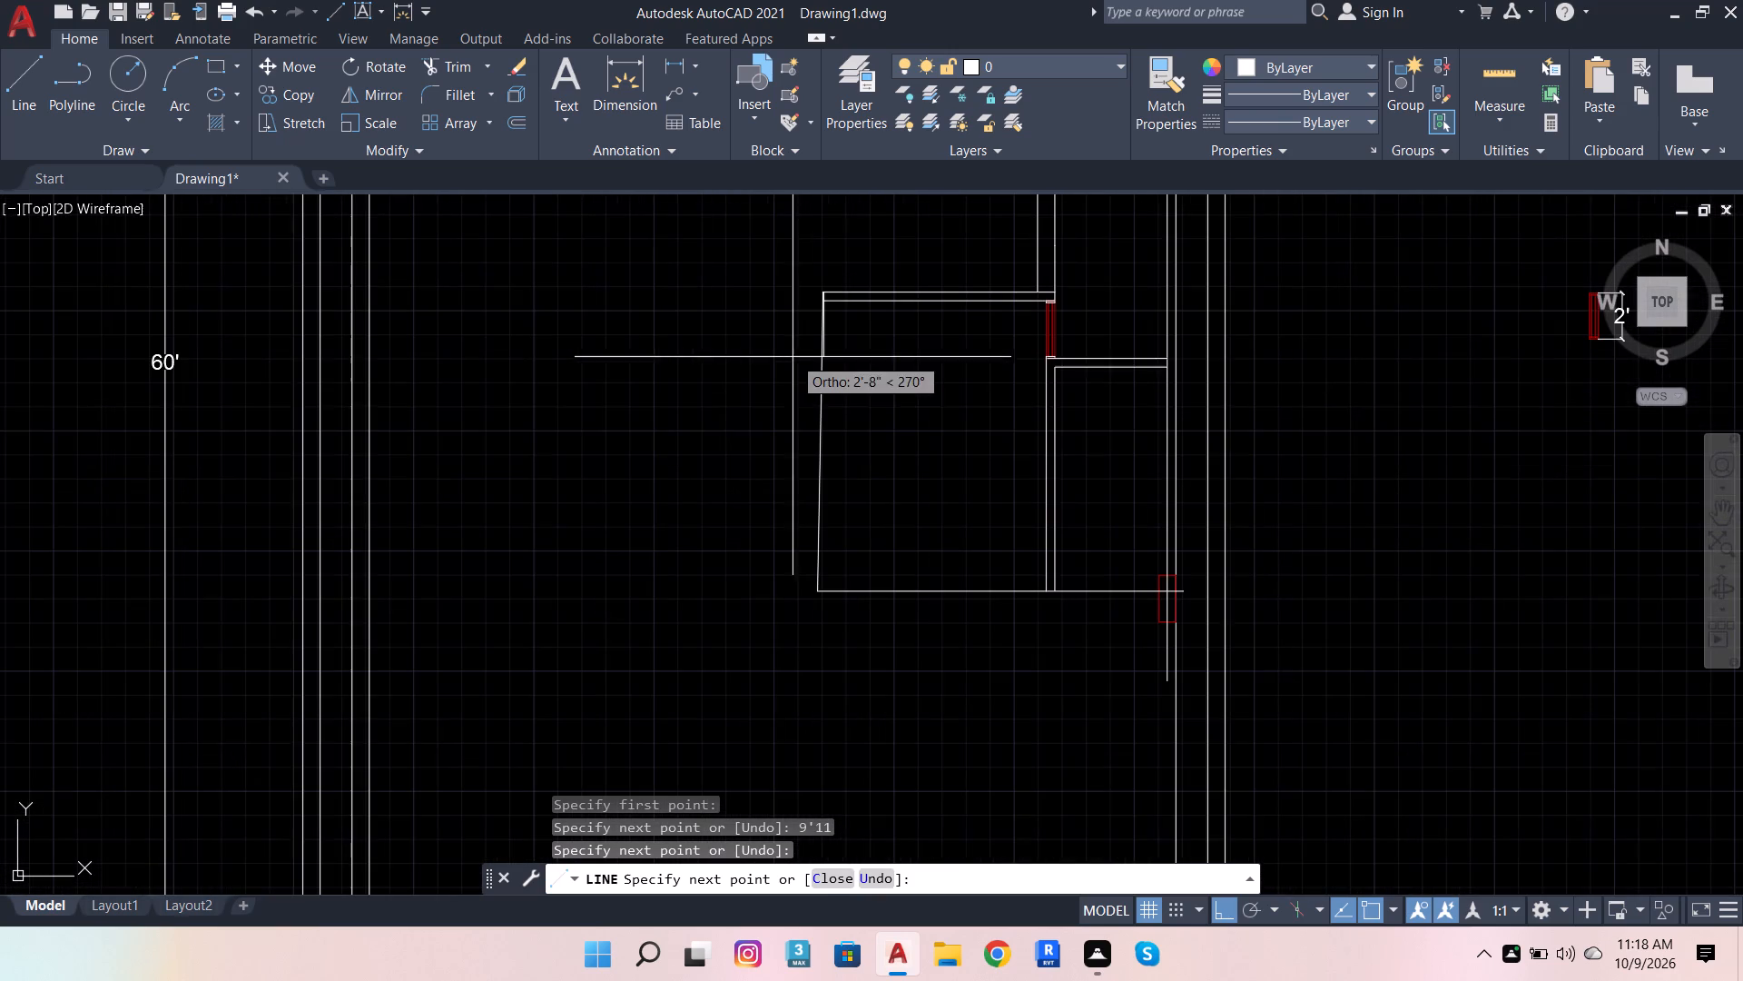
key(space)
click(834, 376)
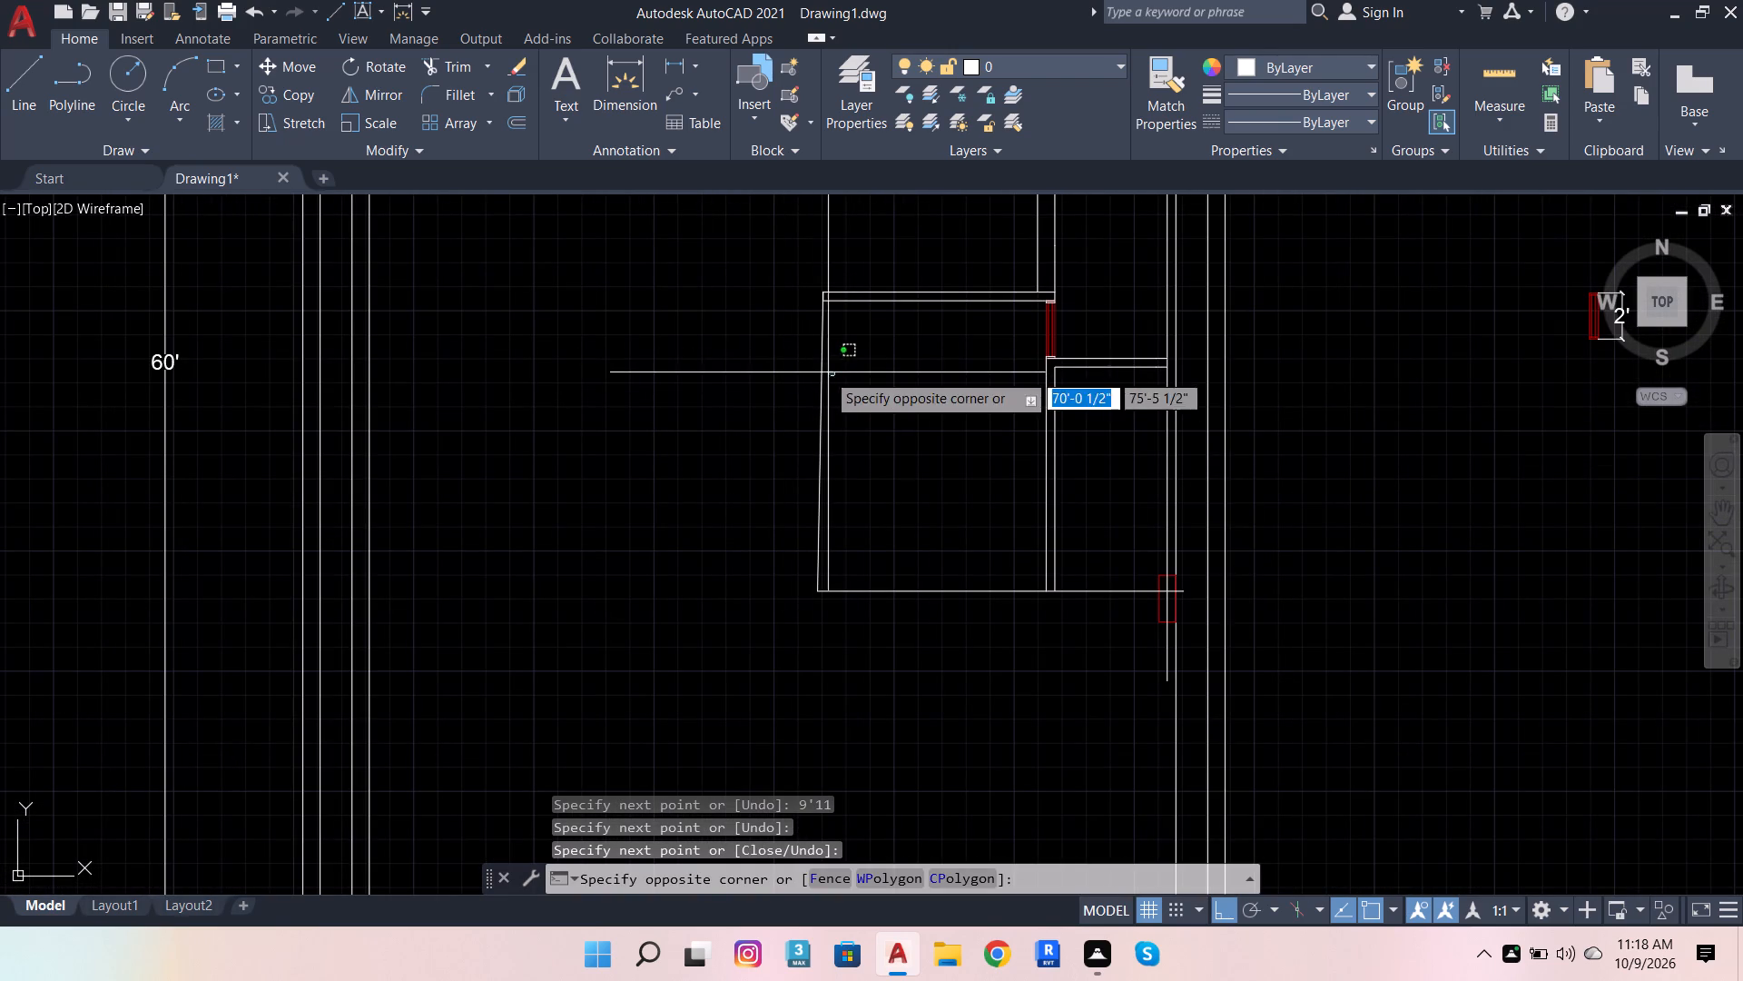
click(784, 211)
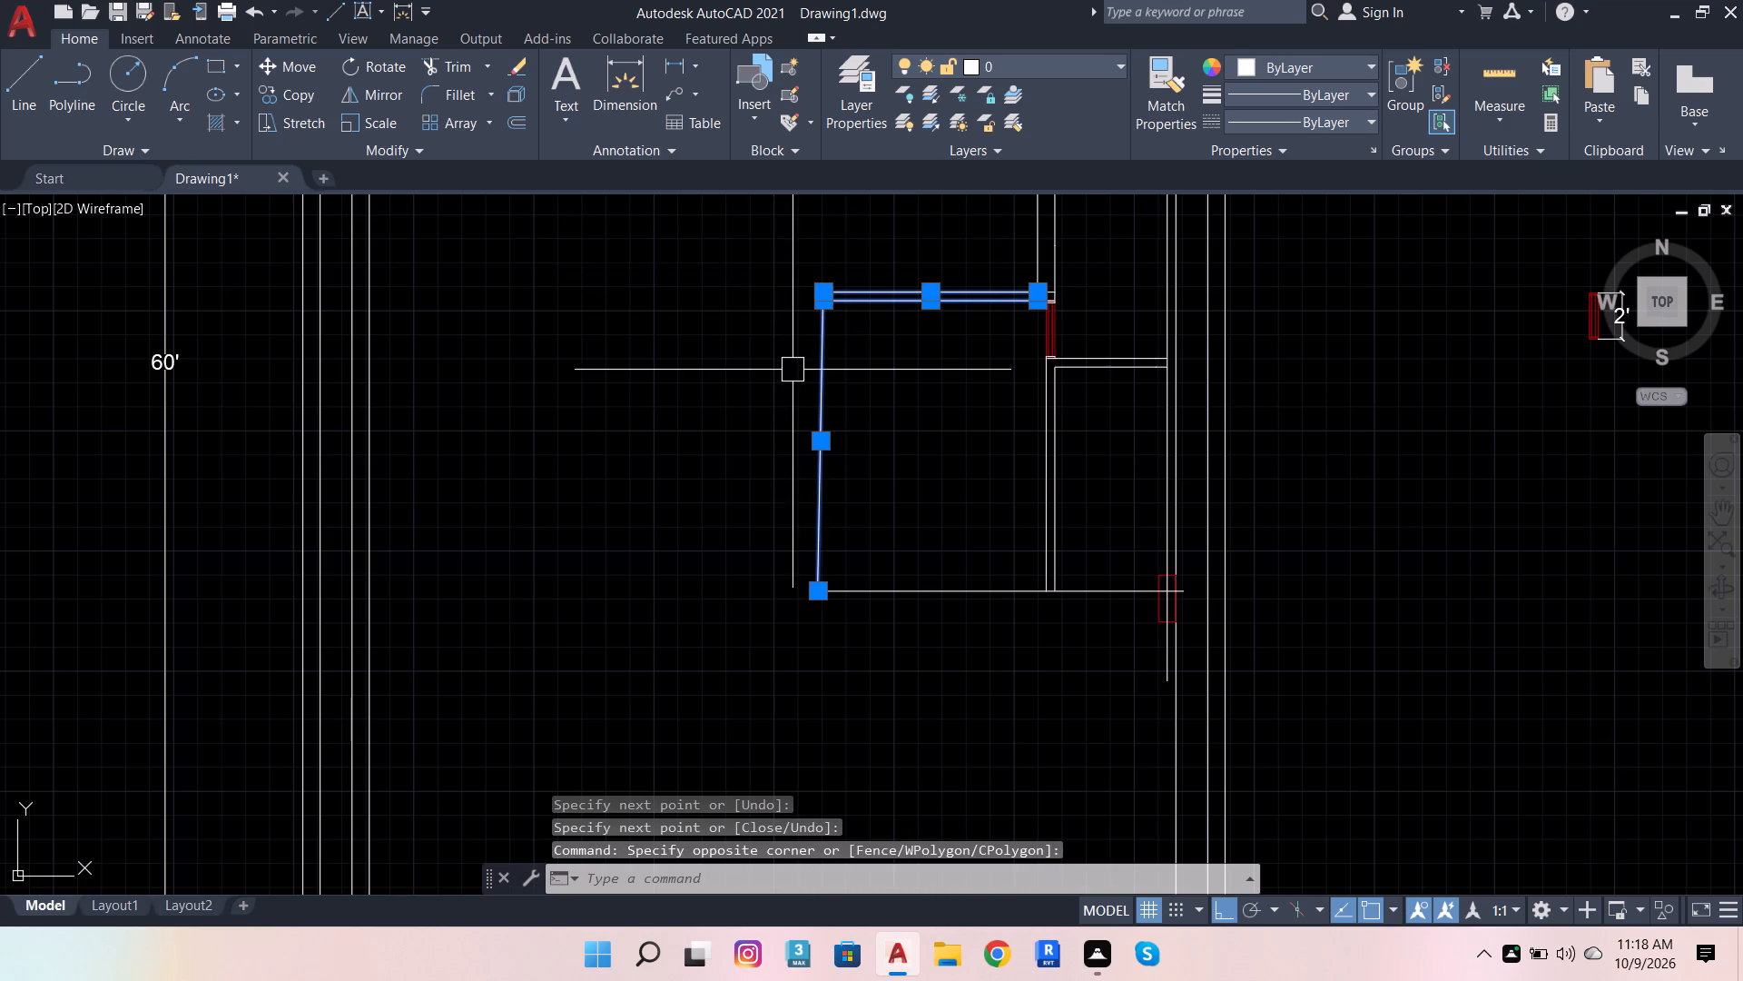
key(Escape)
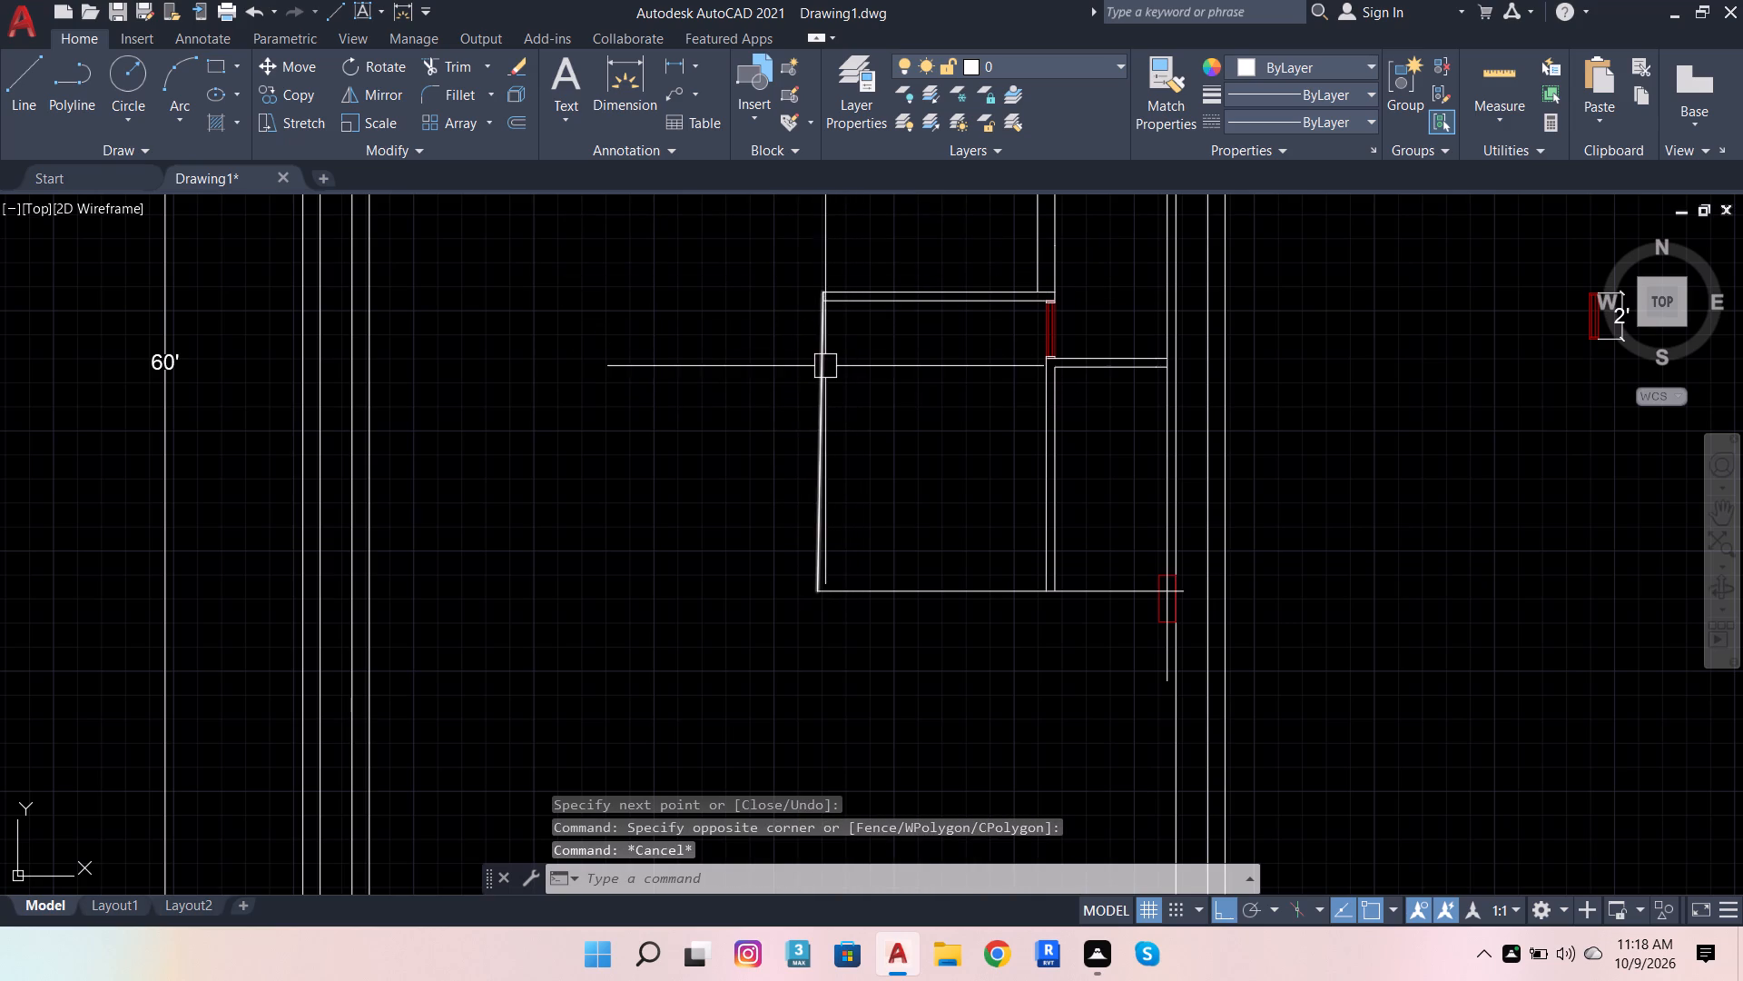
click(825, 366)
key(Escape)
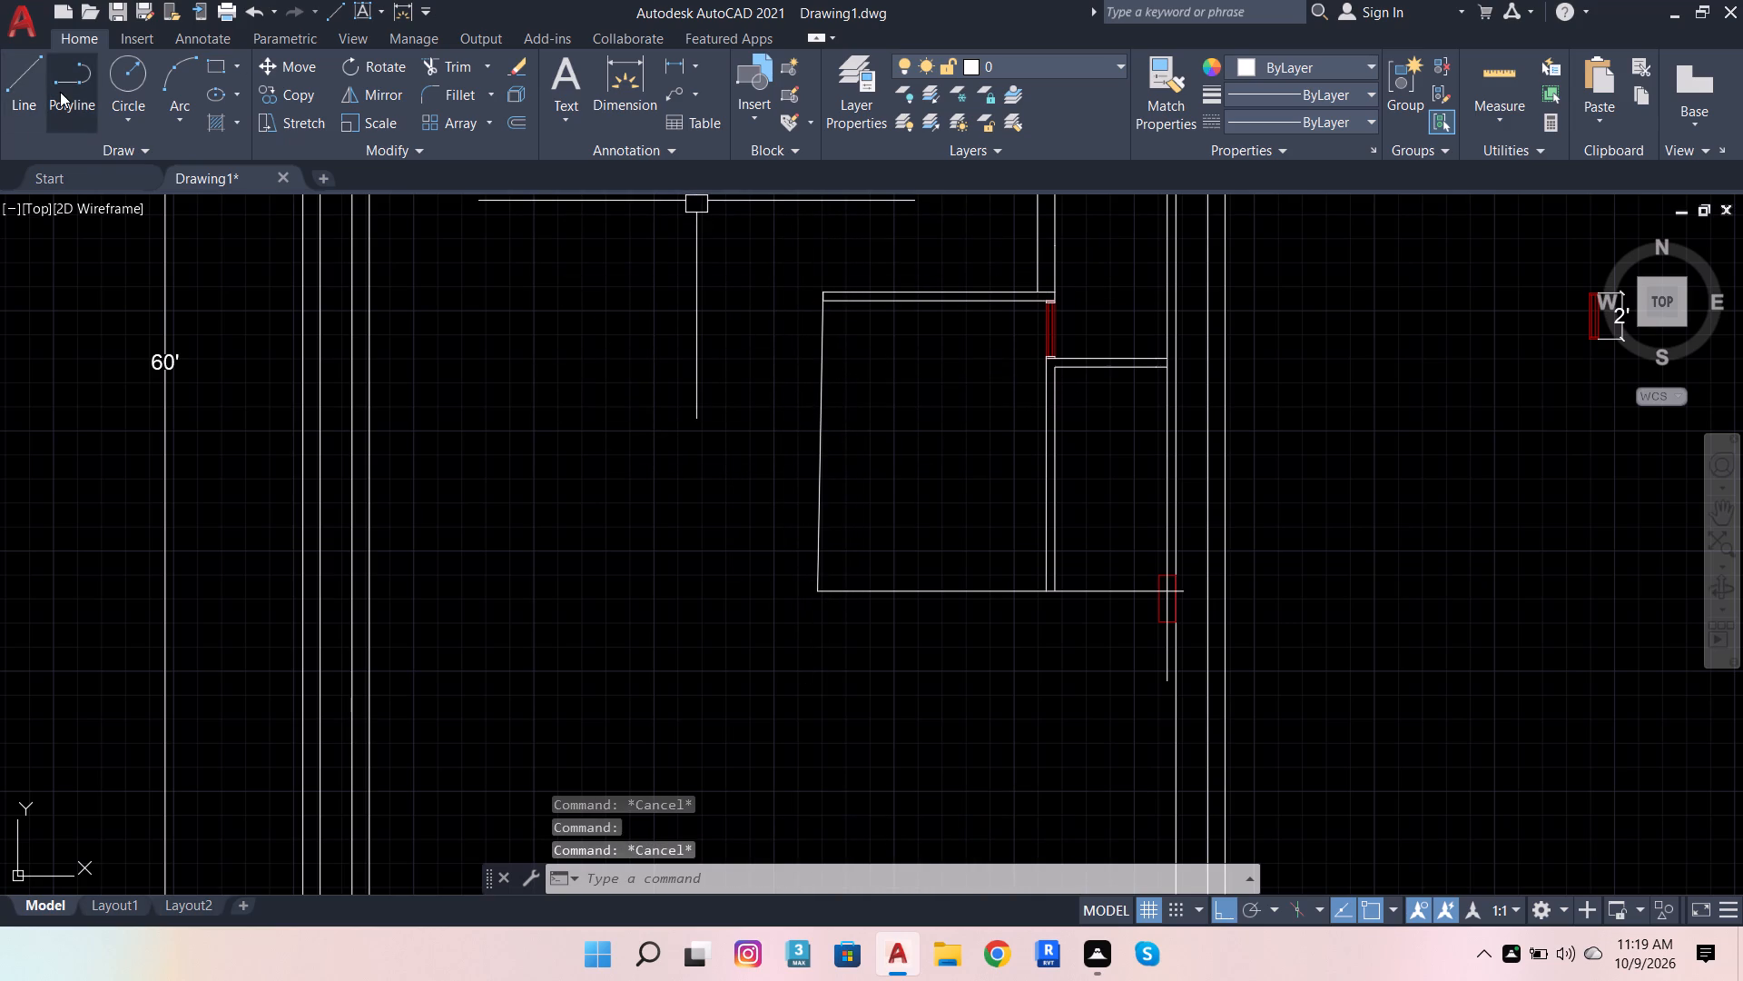
Draw a line west from the upper wall's northwest corner and a vertical line from the 9'11" line's west end up past it.
click(30, 93)
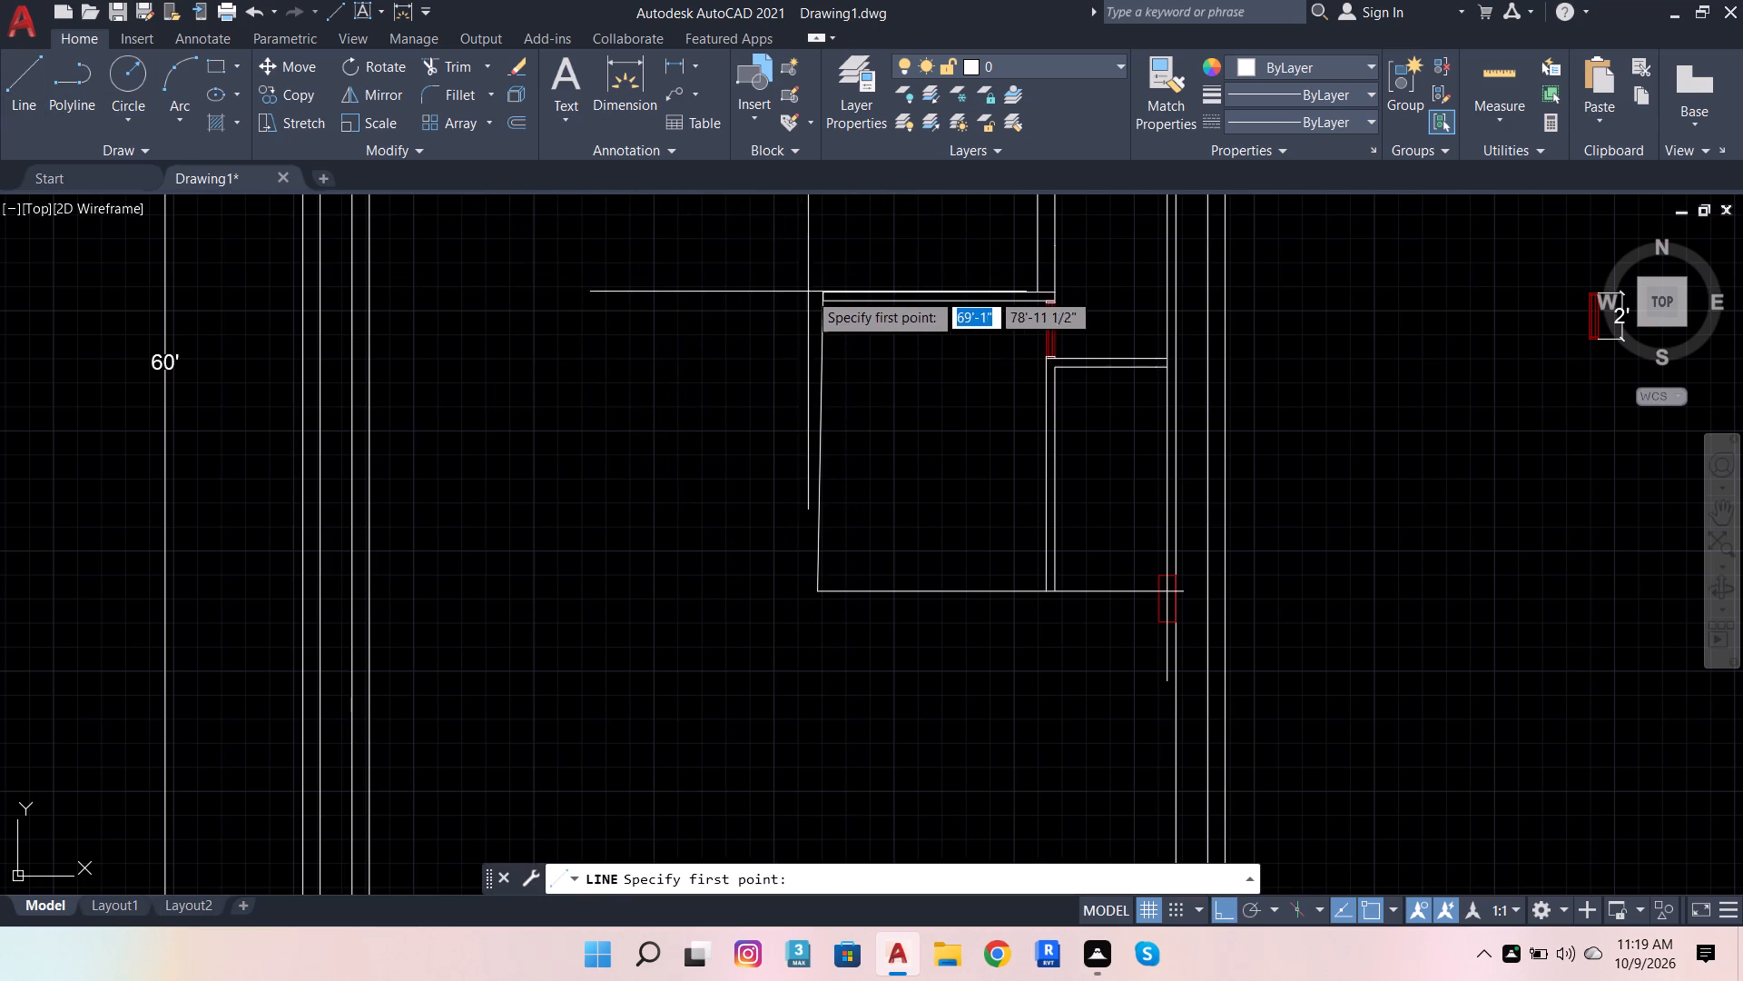
click(836, 287)
click(649, 330)
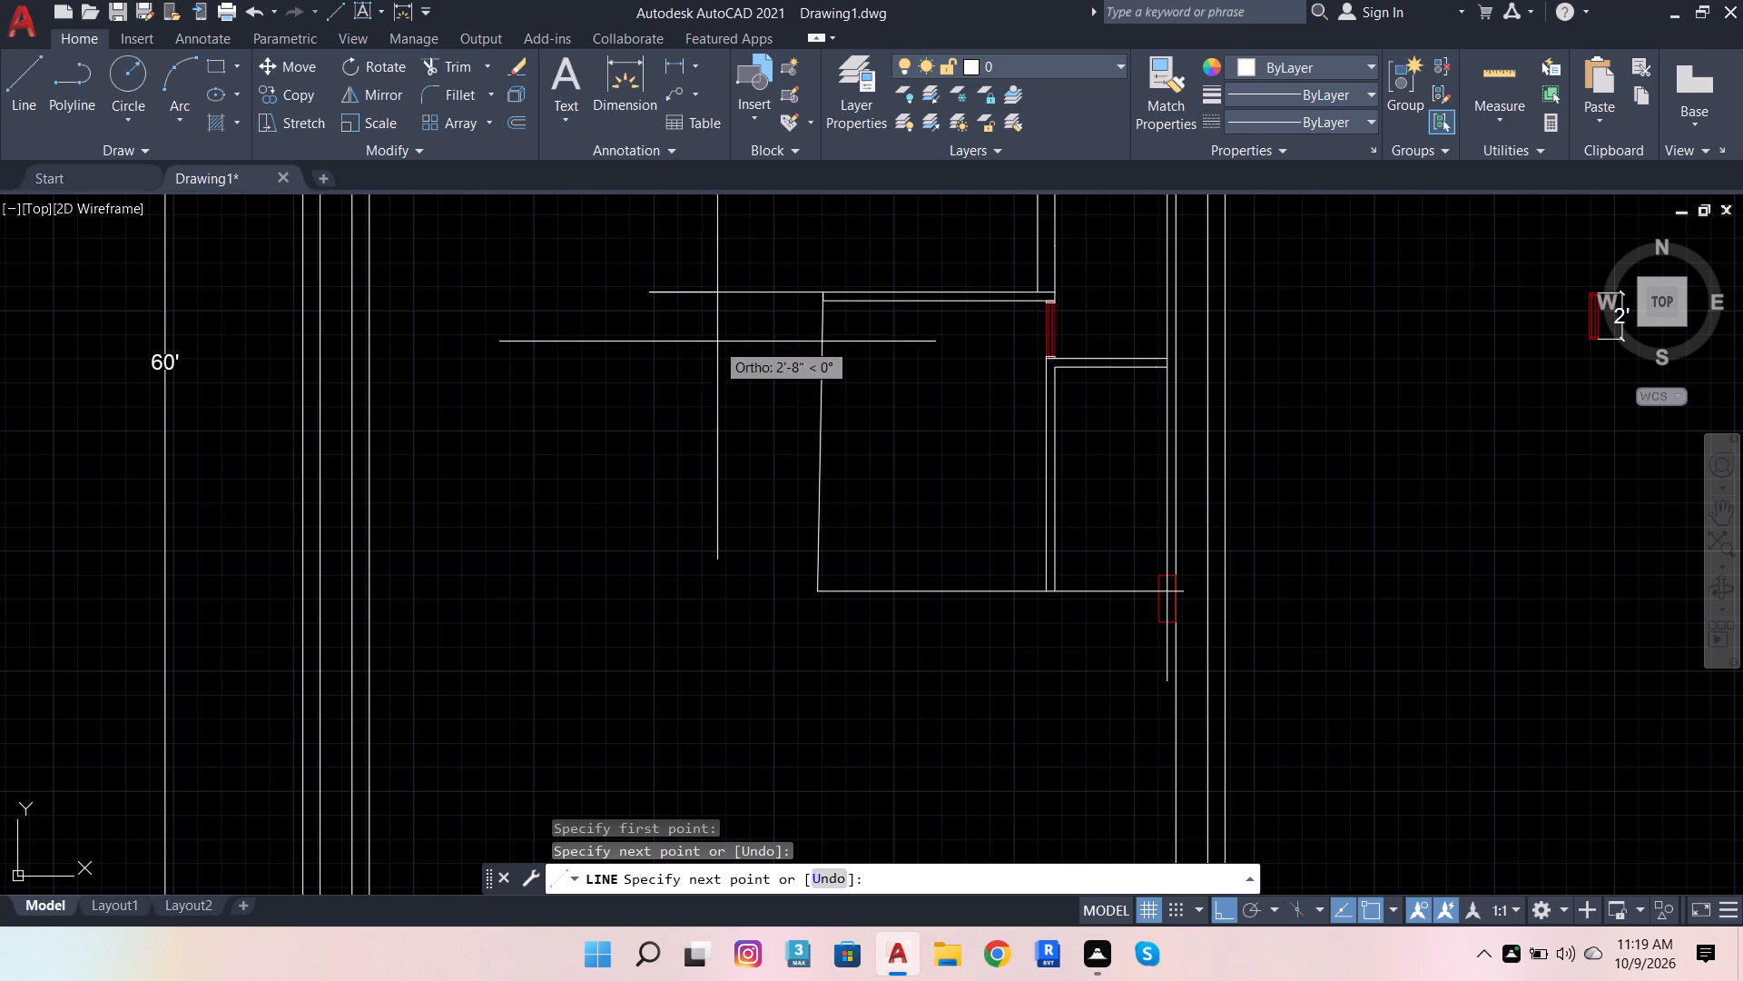
key(space)
key(space)
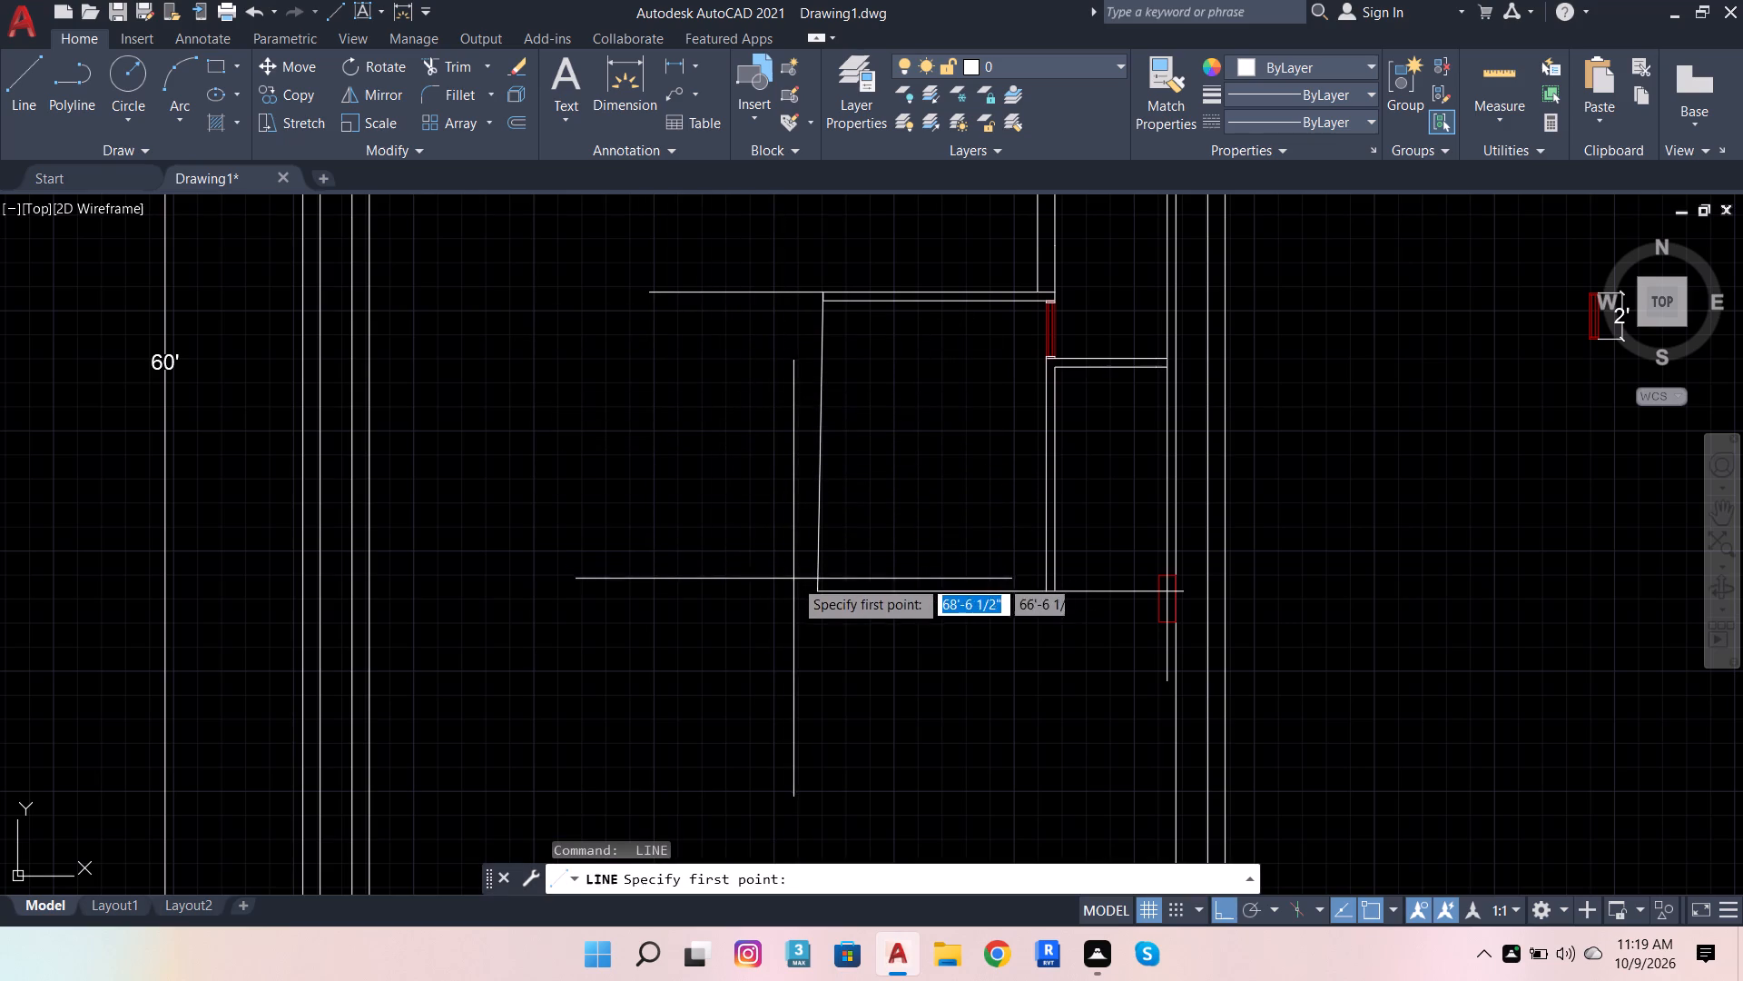
click(812, 593)
scroll(795, 266, up, 2)
click(838, 285)
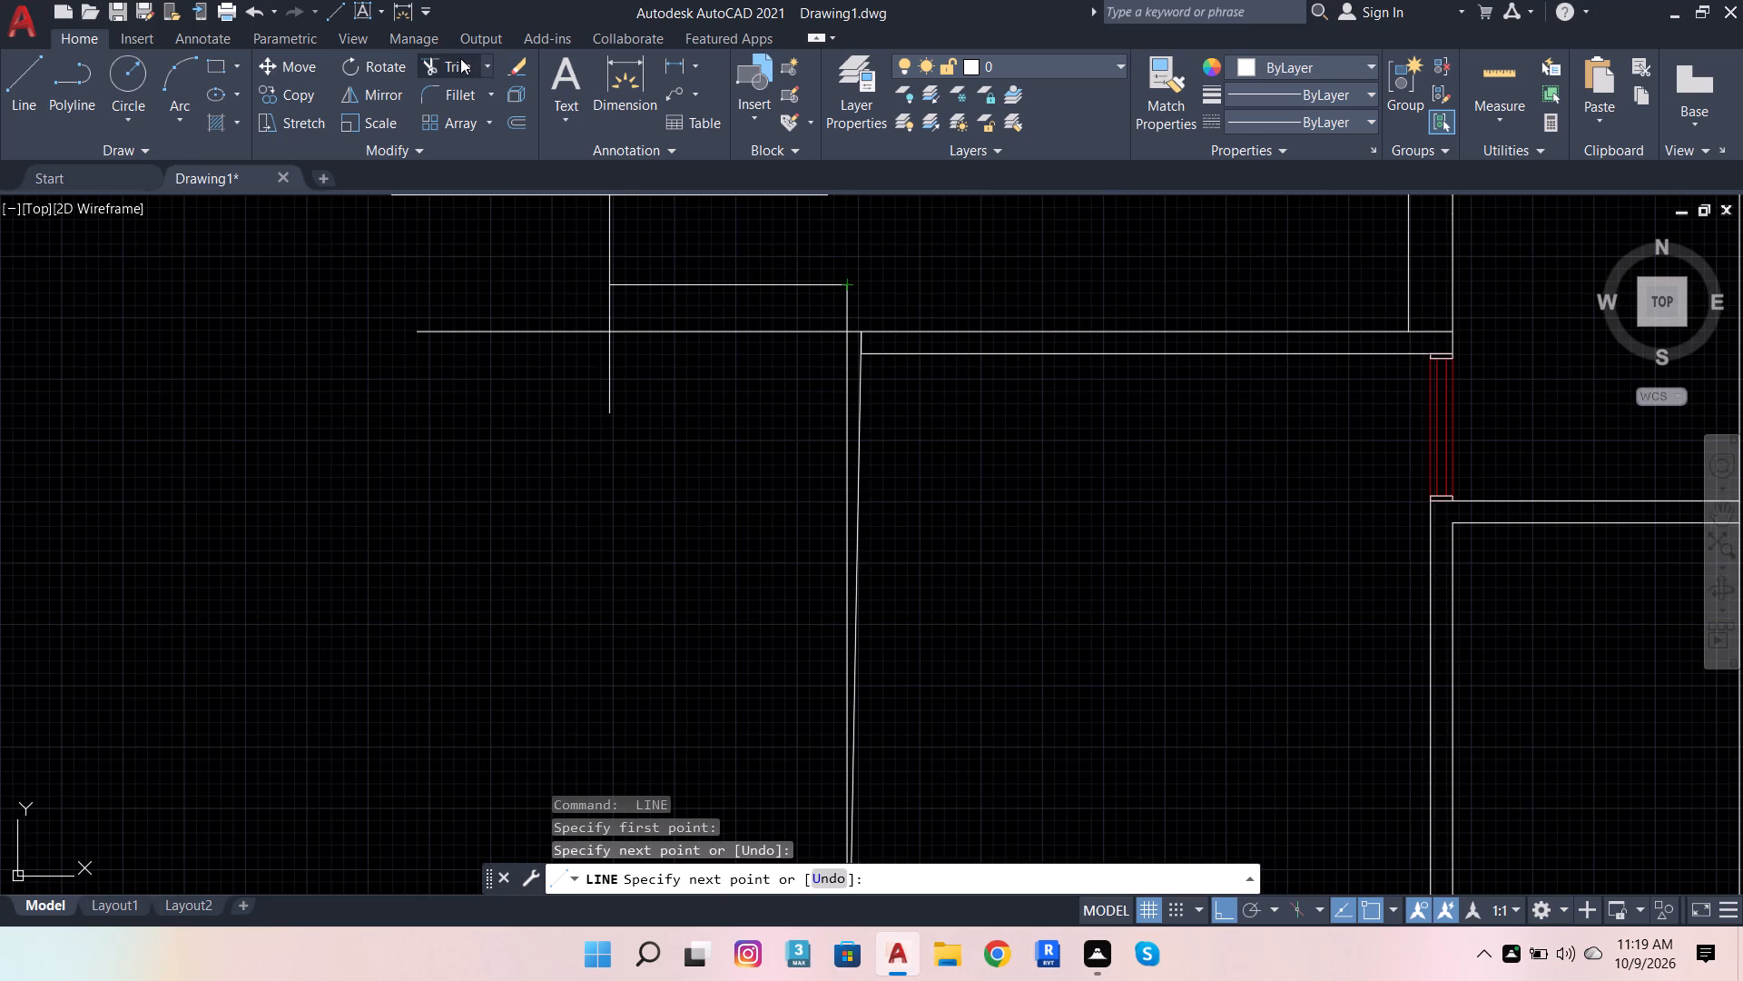
Clean up the room's northwest corner with Trim: remove both overhangs, the slanted line and the old end cap, and extend the inner wall line.
click(460, 58)
click(840, 294)
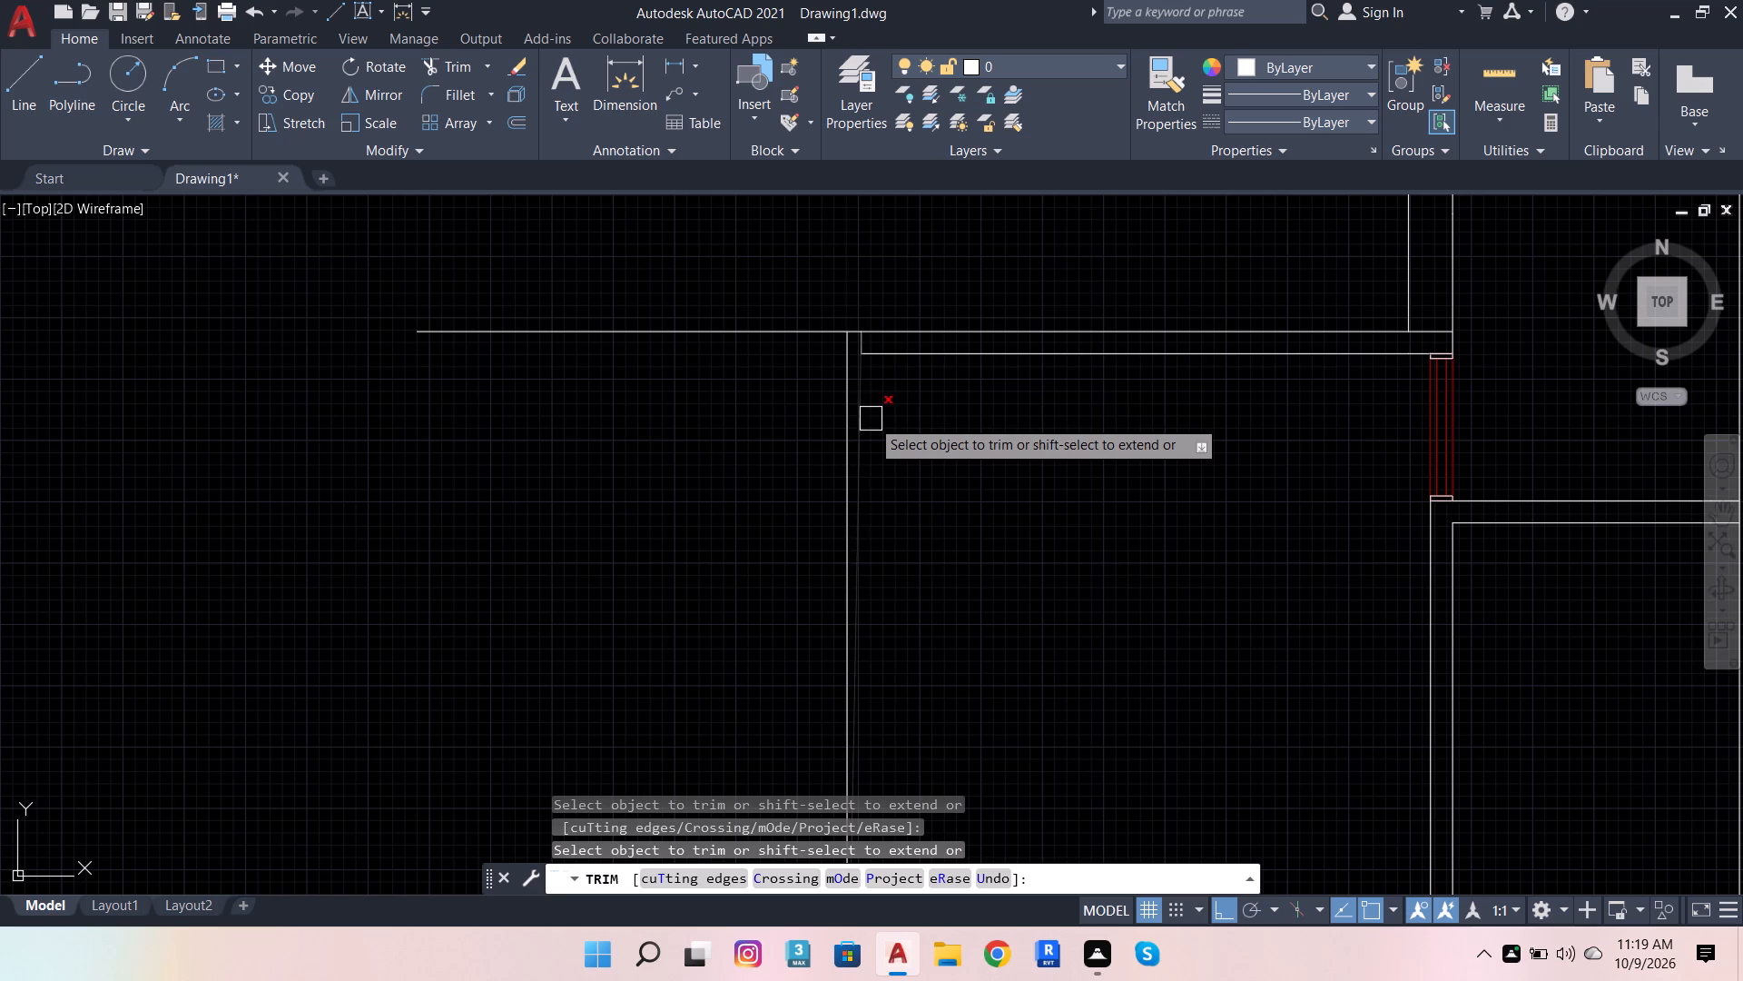
click(871, 394)
click(770, 329)
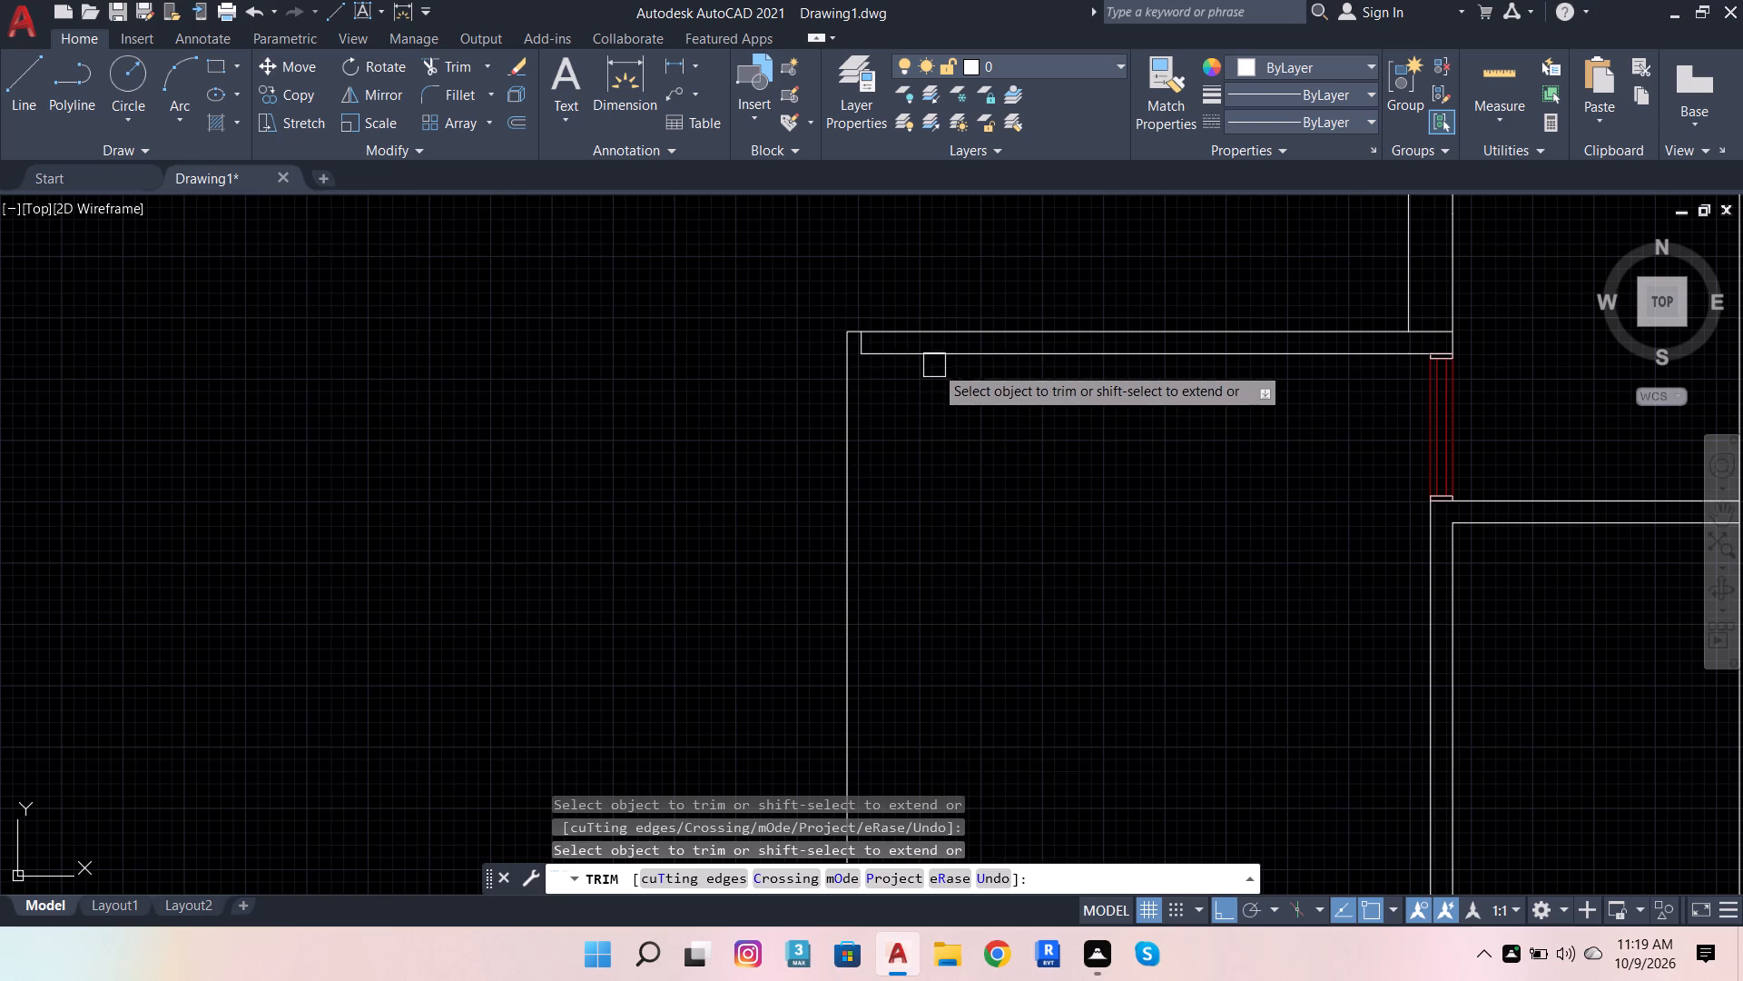
shift+click(921, 357)
scroll(864, 350, up, 3)
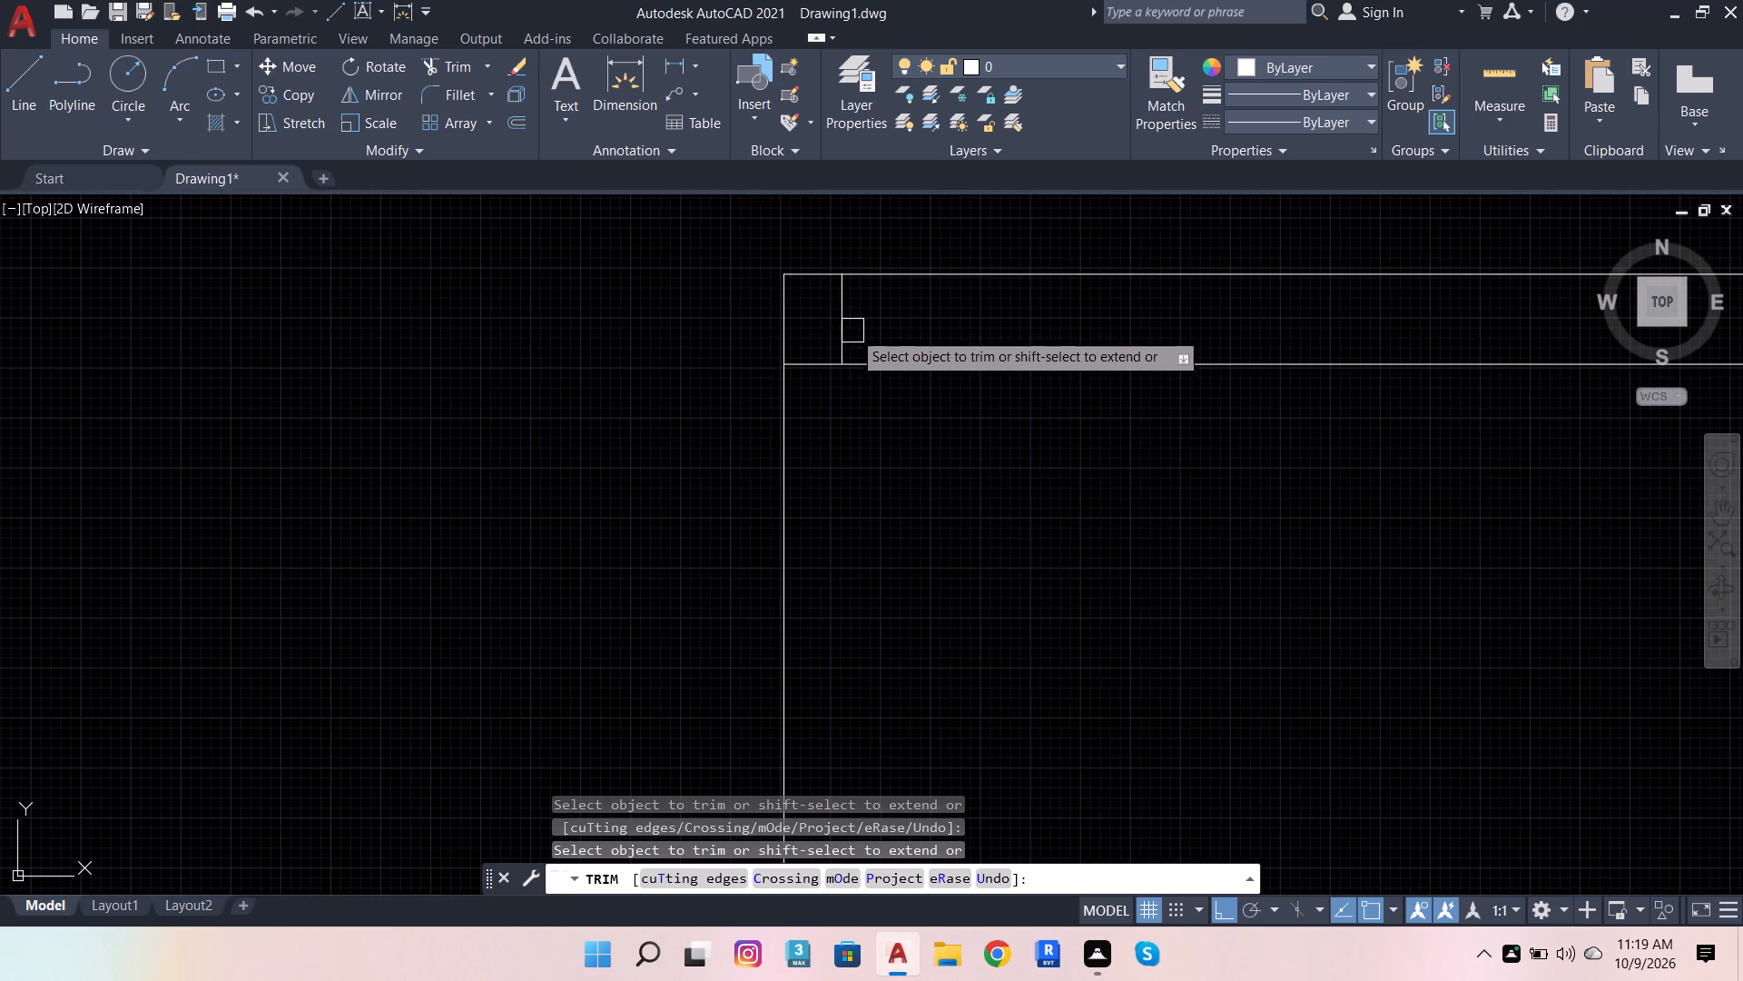
click(832, 323)
scroll(657, 258, down, 4)
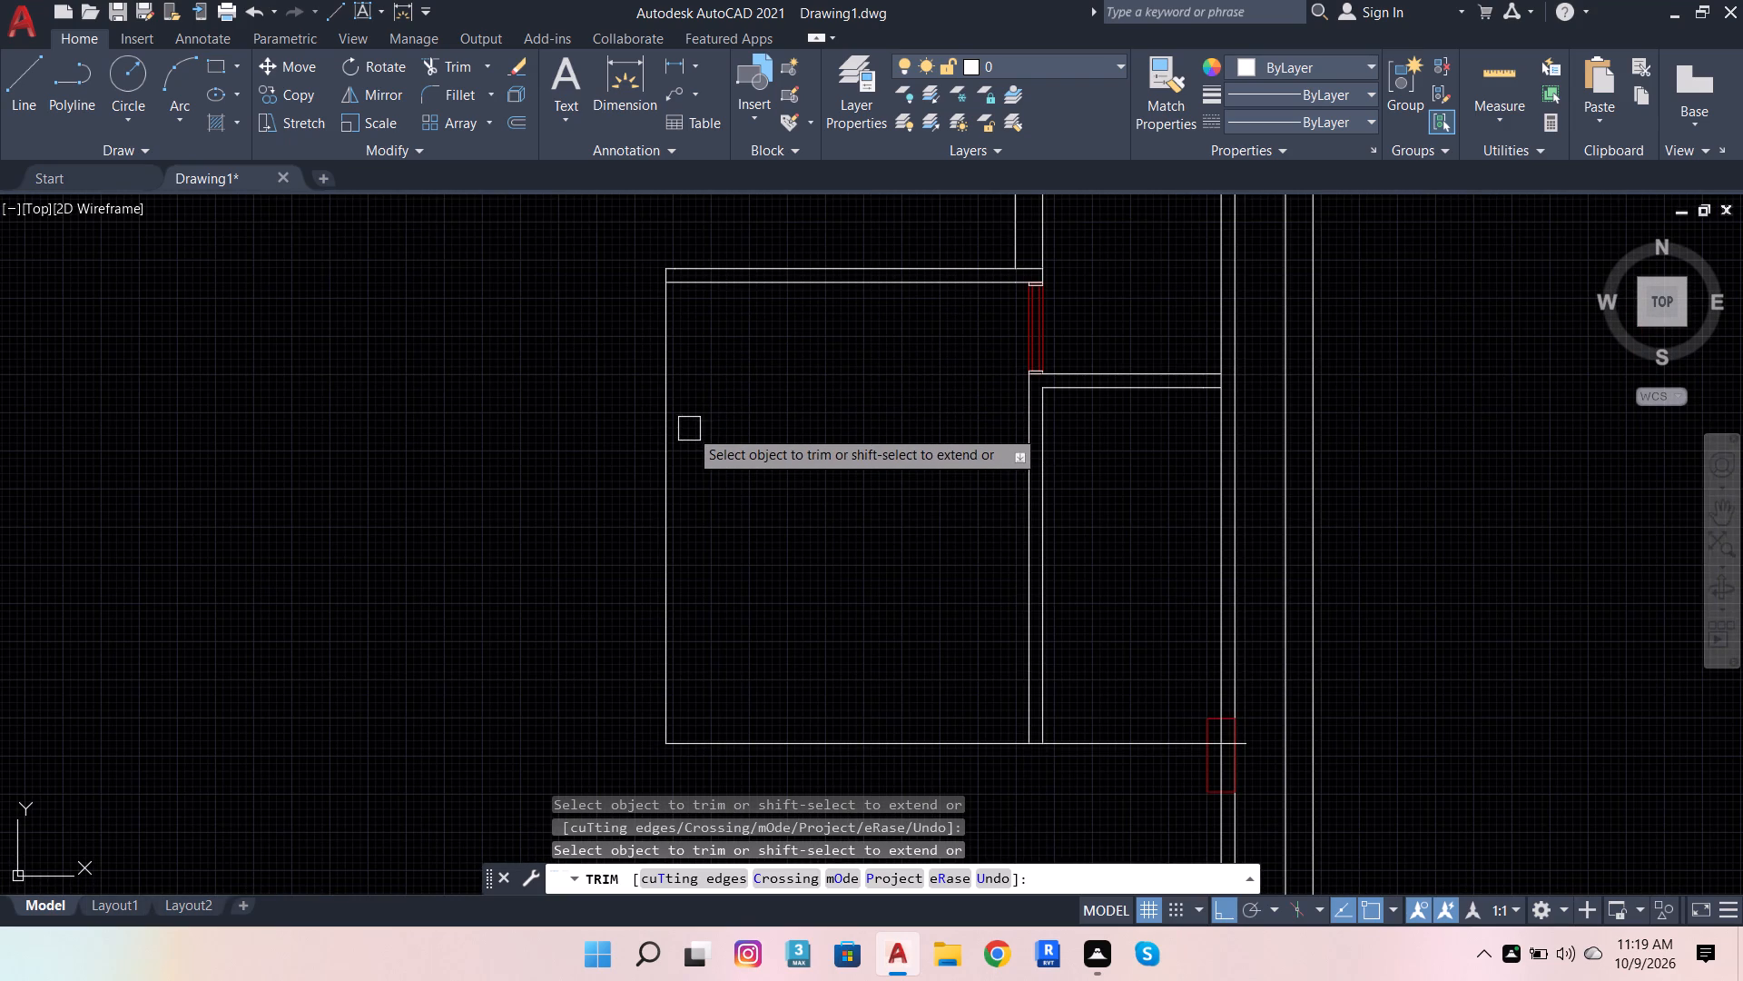
key(Escape)
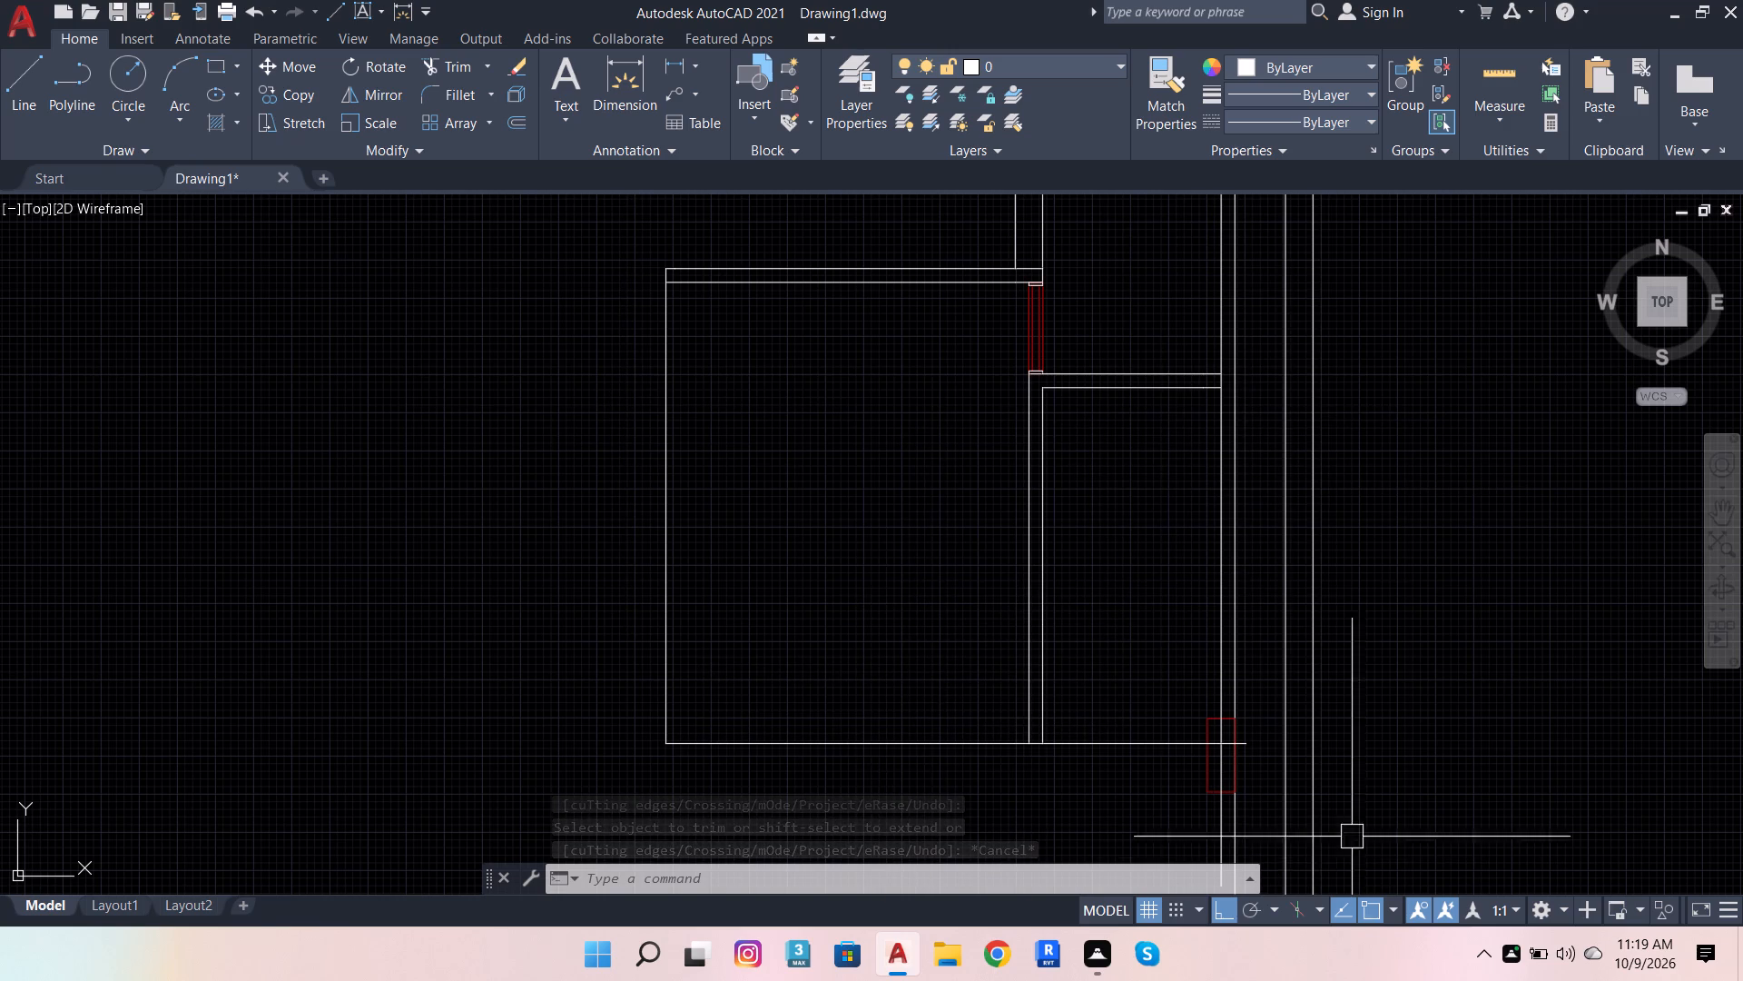
Trim the lower horizontal line's overhang east of the red block.
click(445, 73)
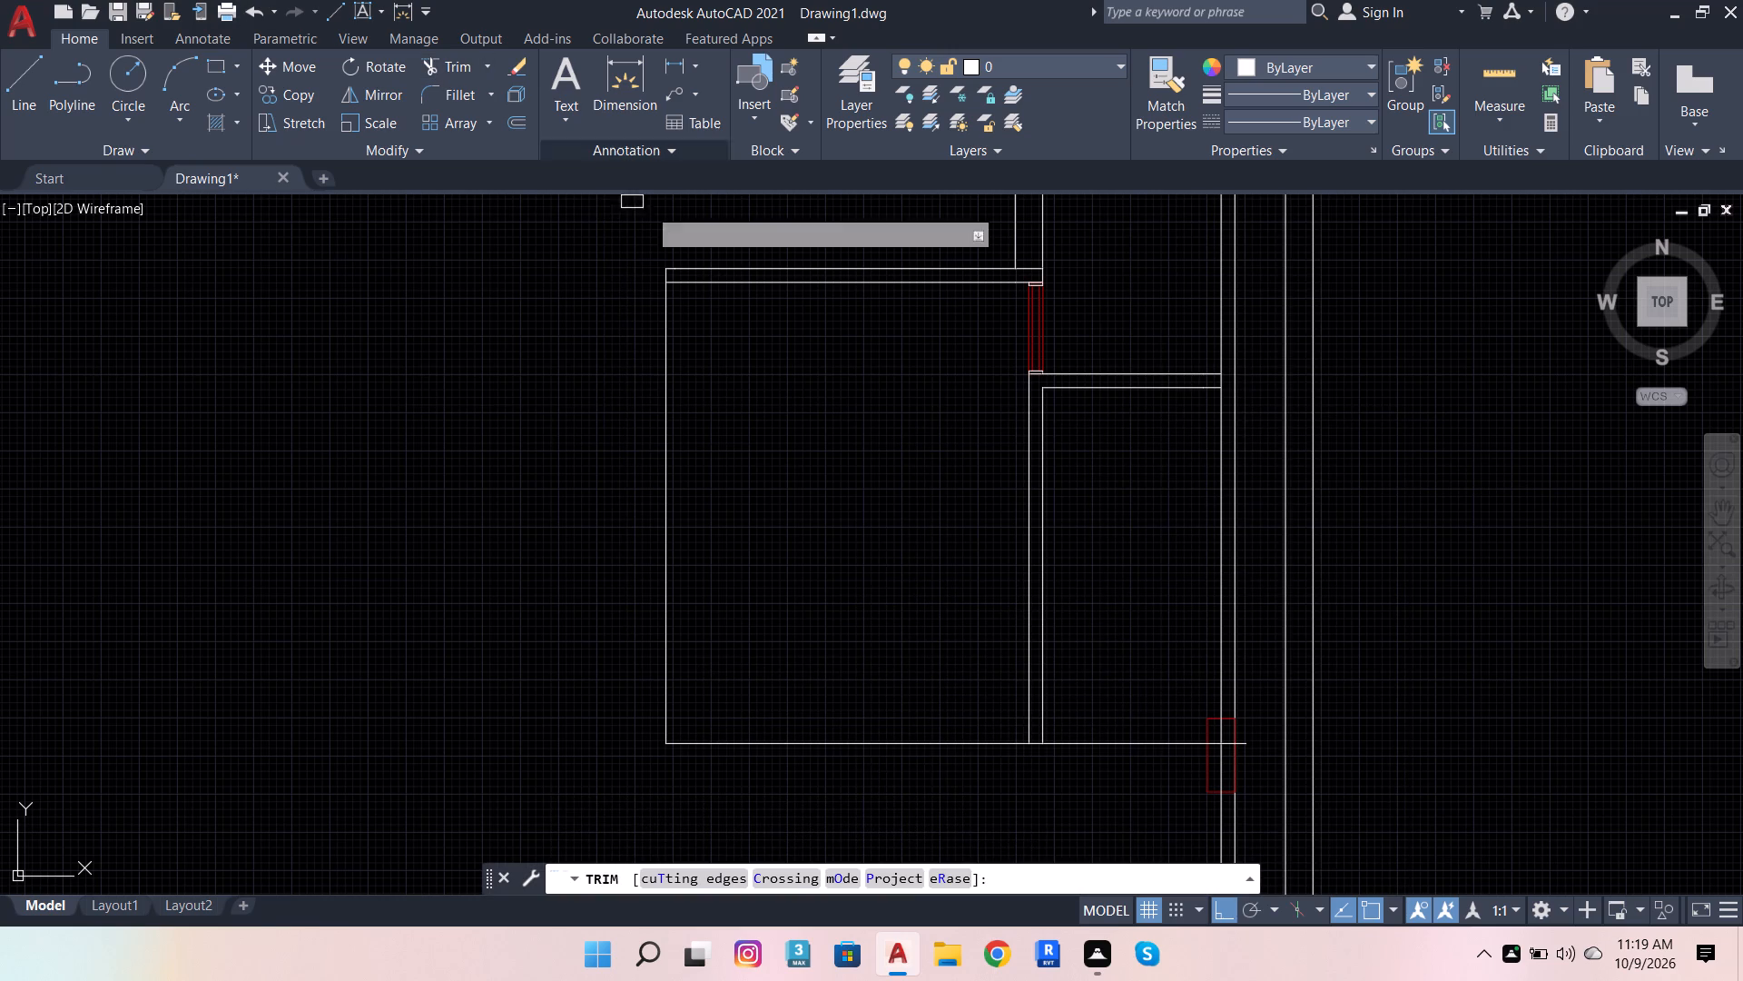
scroll(1249, 758, up, 3)
click(1229, 709)
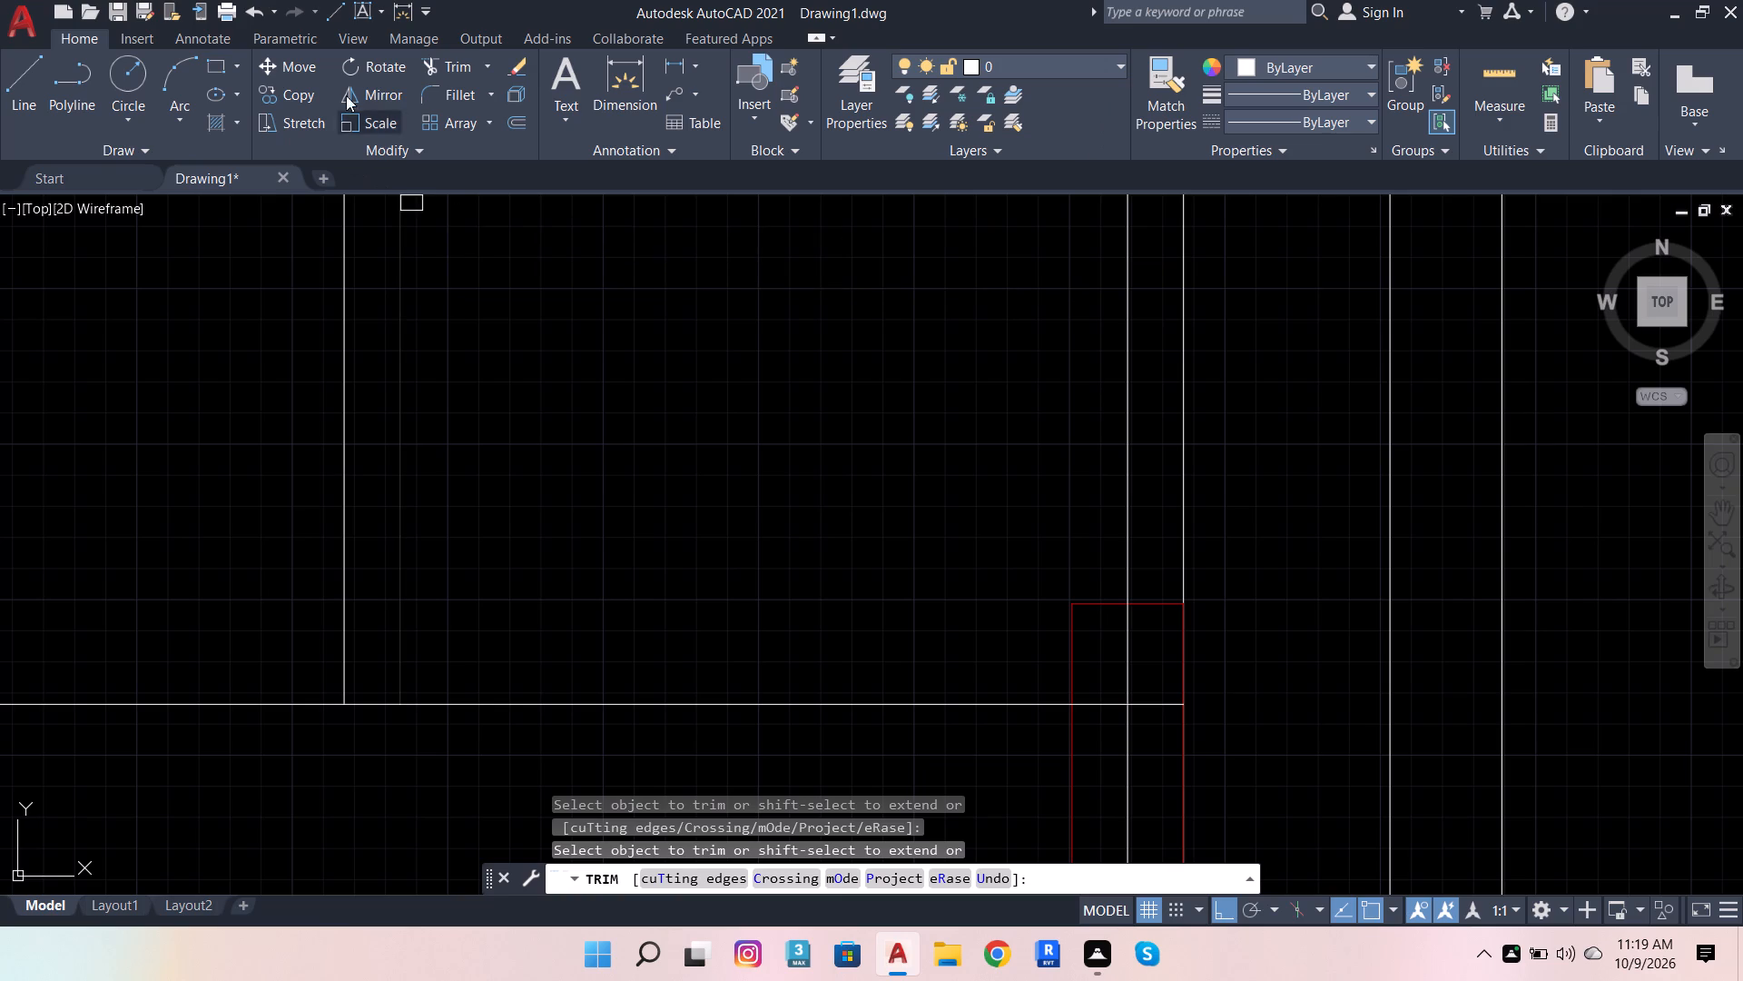
Offset the three segments of the rooms' lower horizontal wall line 4.5" downward, including the short piece between the partition lines.
click(509, 123)
scroll(803, 350, down, 2)
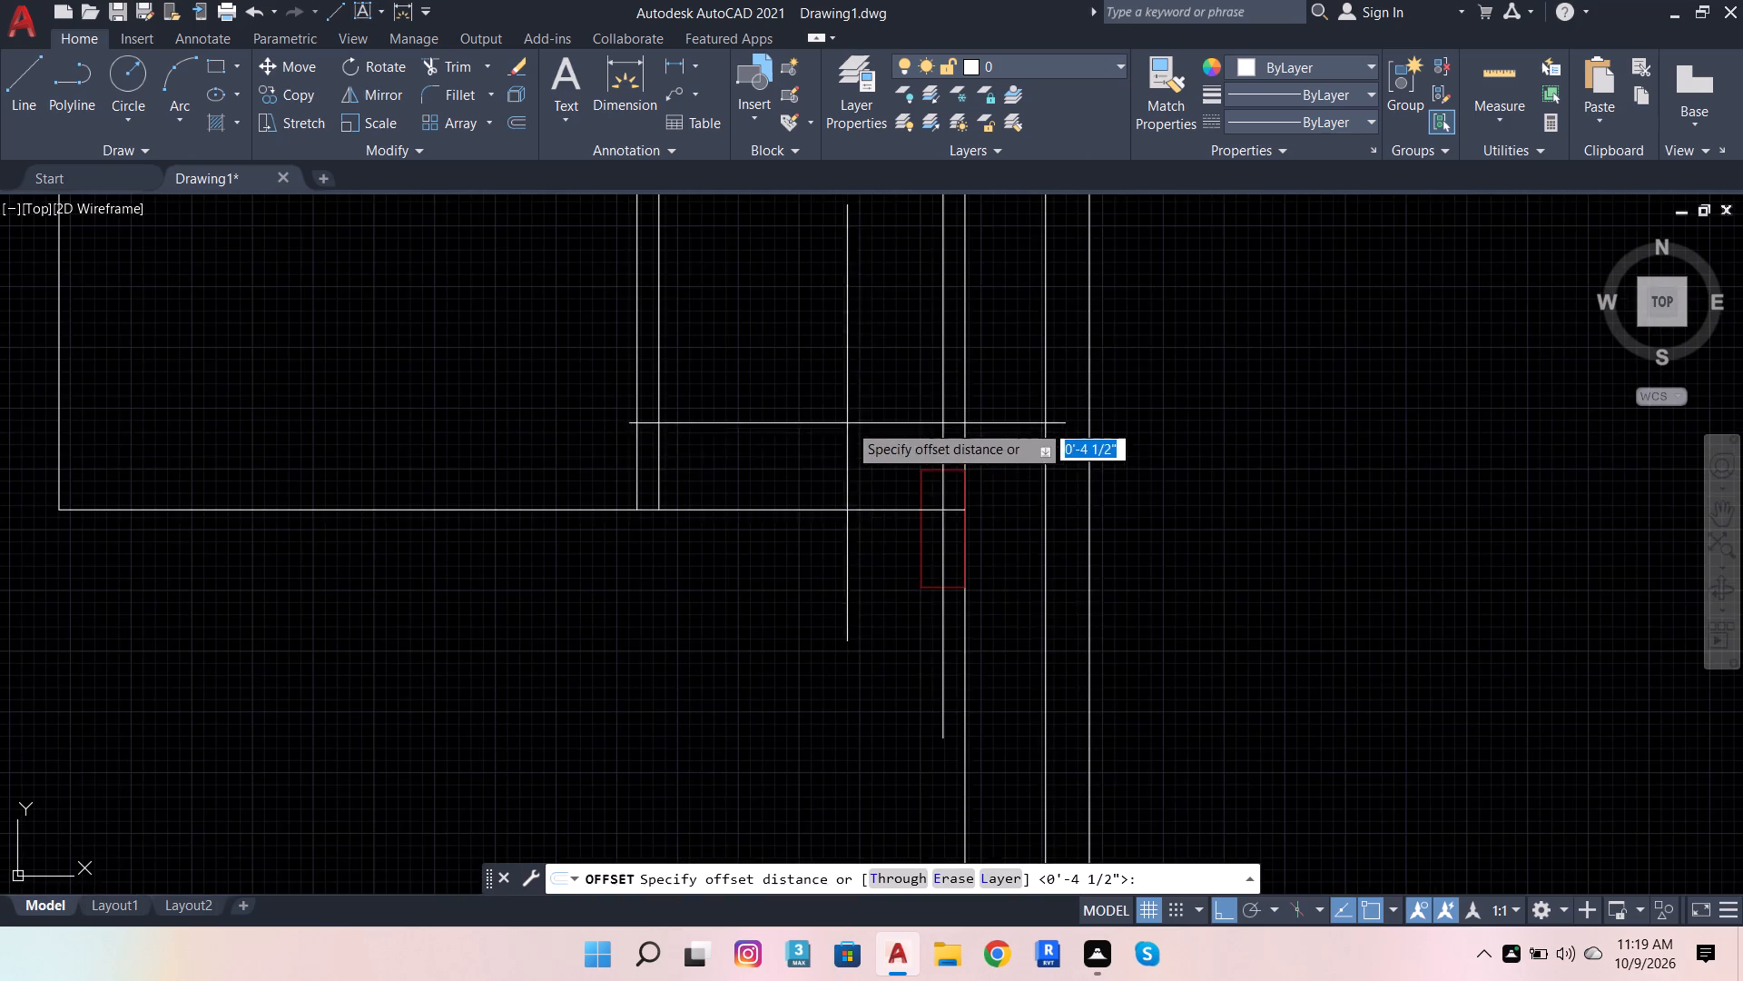
scroll(967, 610, up, 2)
click(959, 361)
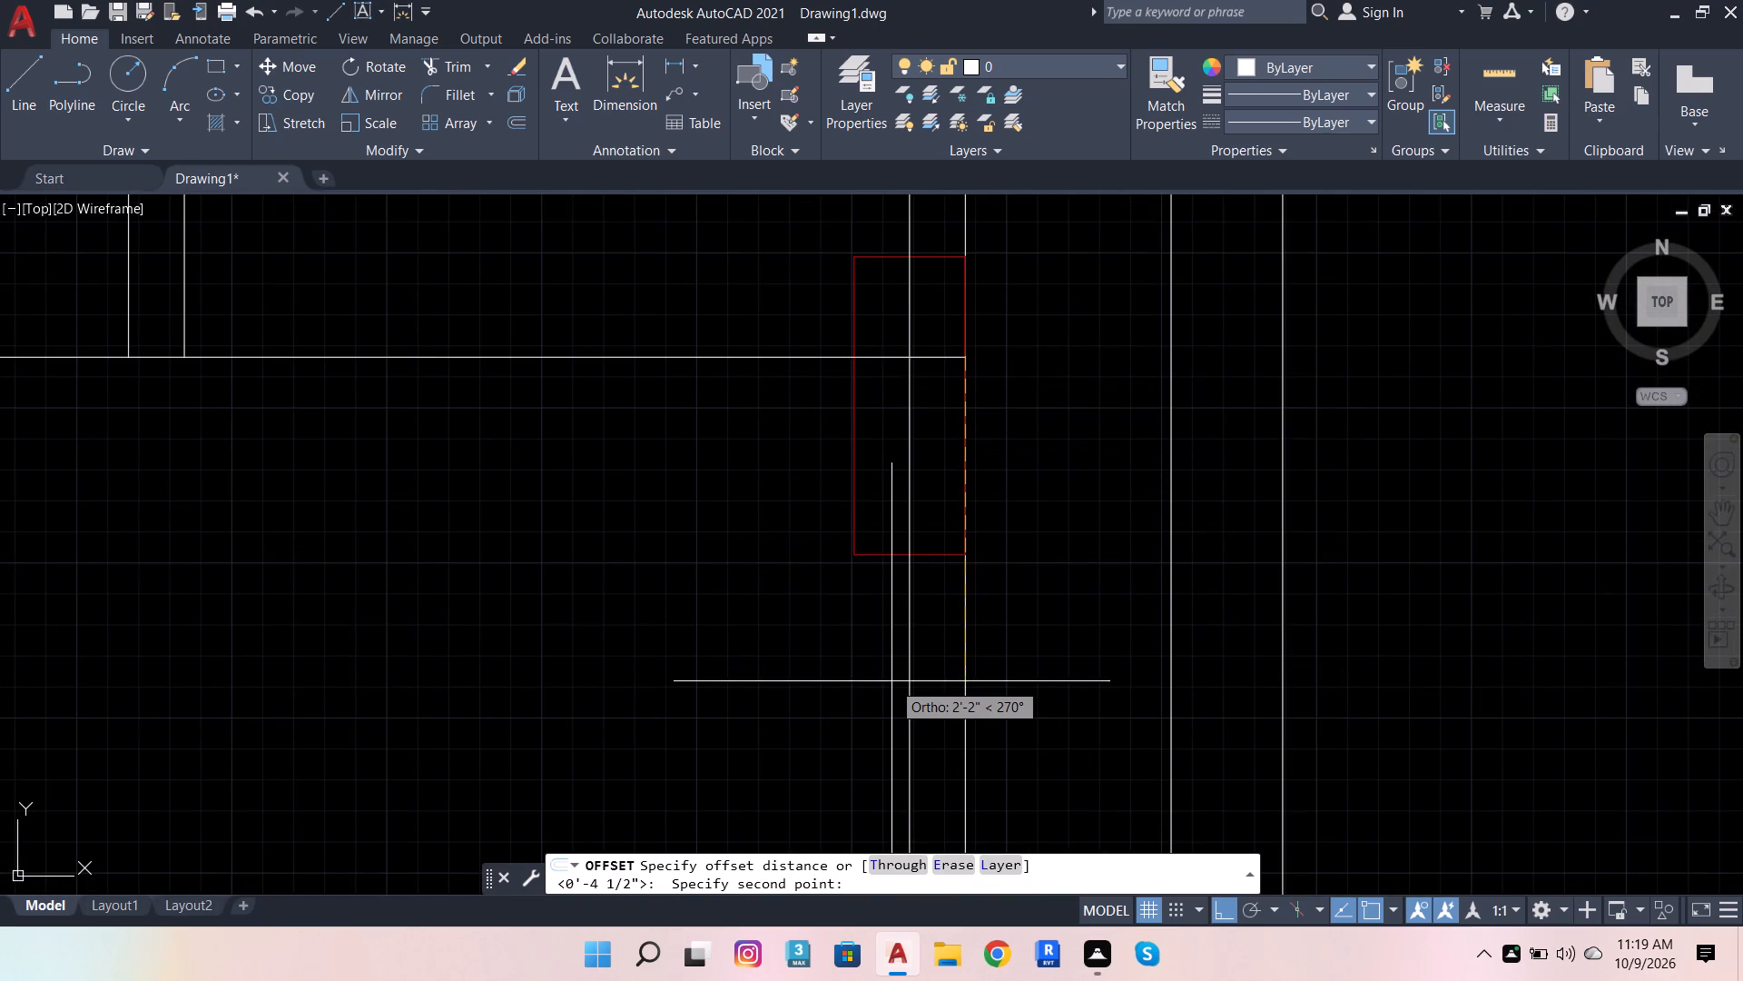
text(4.5)
key(Return)
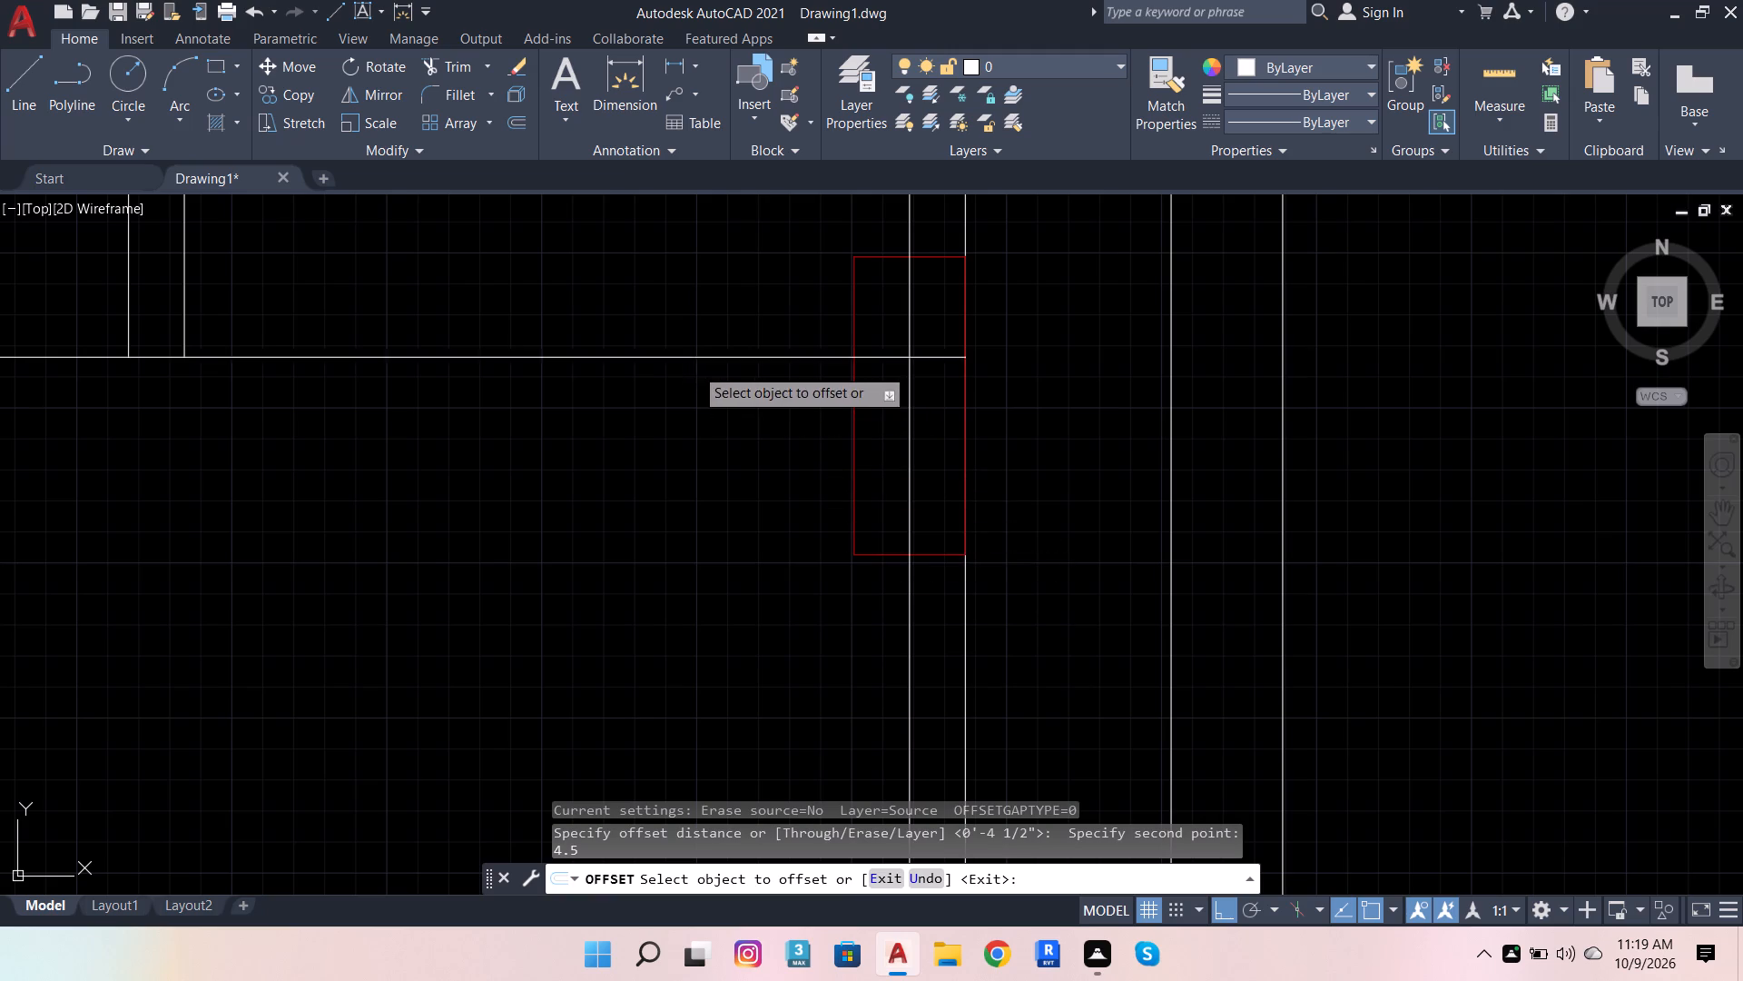
click(694, 367)
click(724, 539)
scroll(982, 475, down, 3)
scroll(645, 471, up, 2)
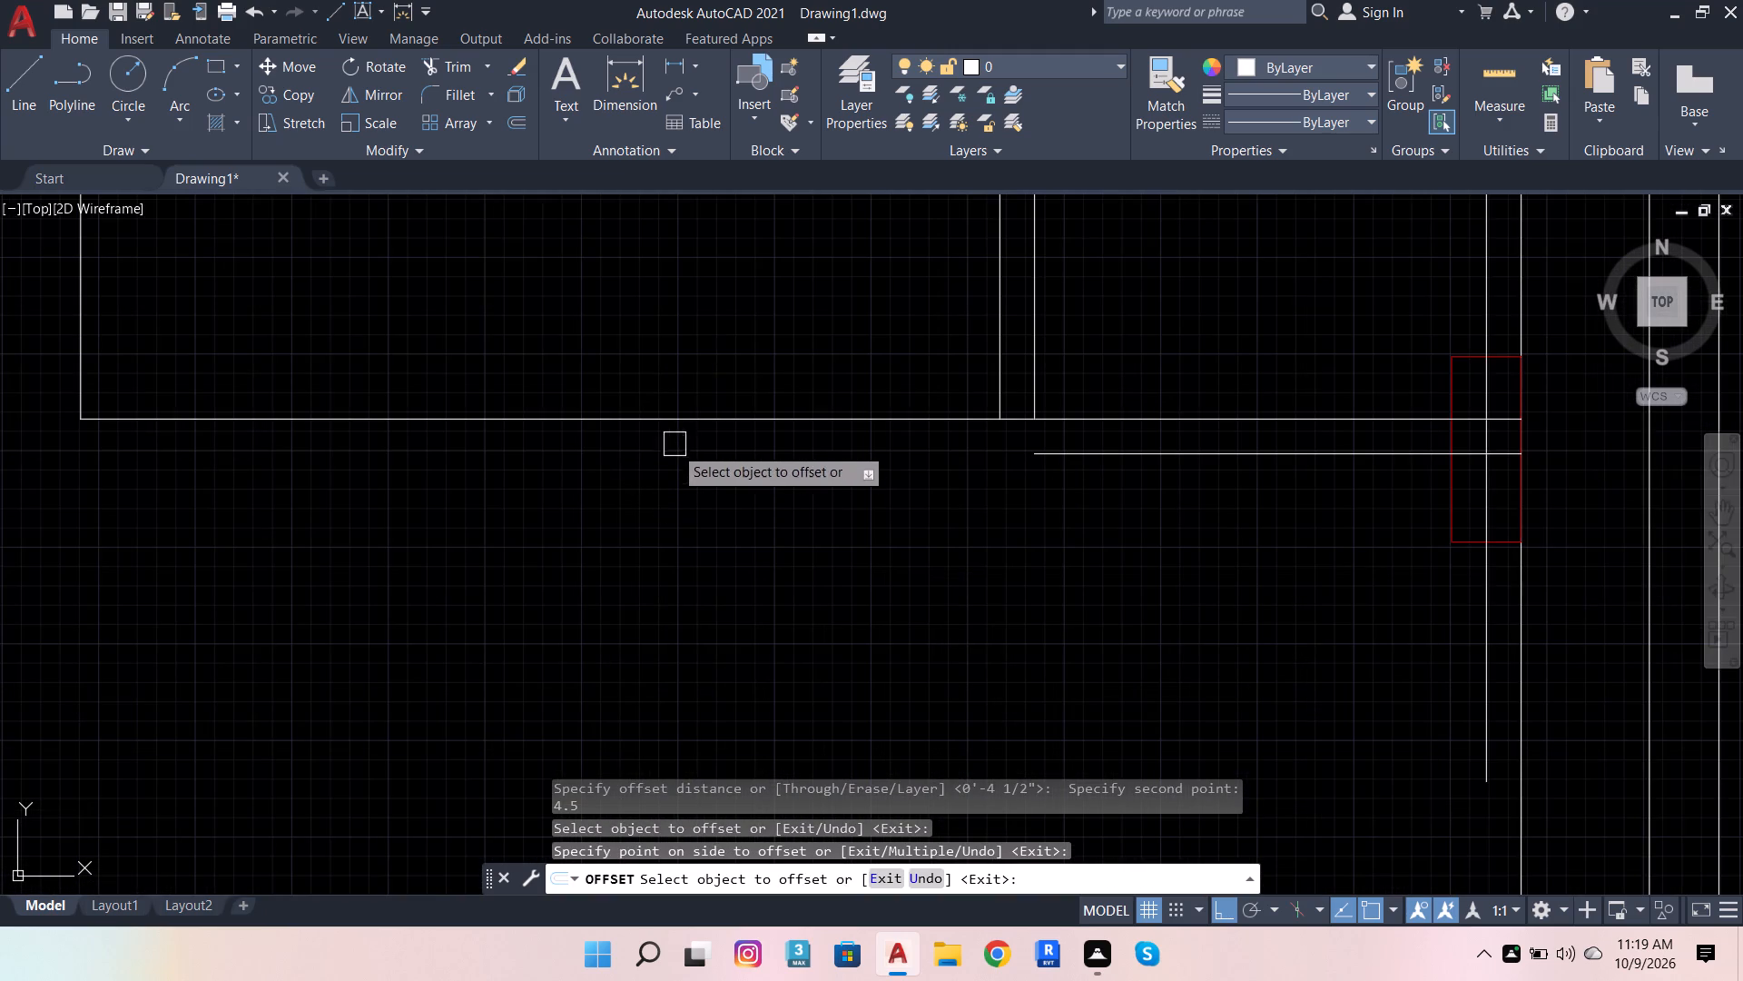
click(687, 426)
click(724, 592)
scroll(1033, 438, up, 2)
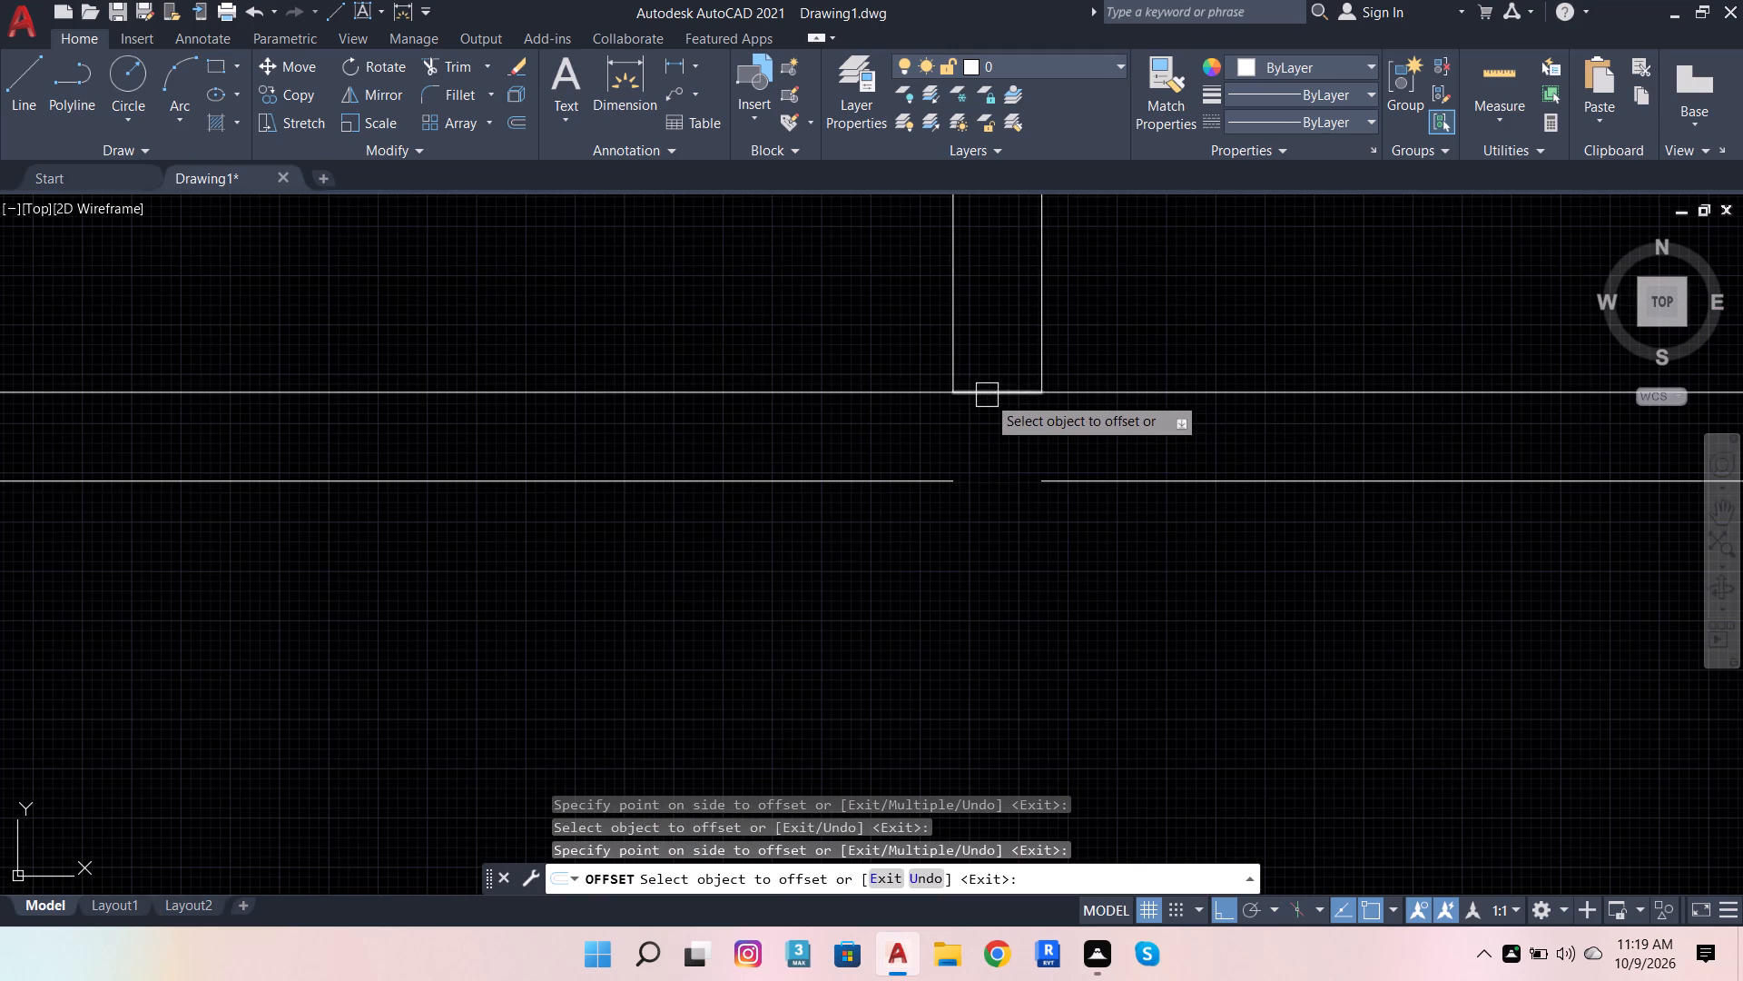
click(987, 395)
click(1009, 523)
scroll(1168, 461, down, 4)
scroll(694, 478, up, 1)
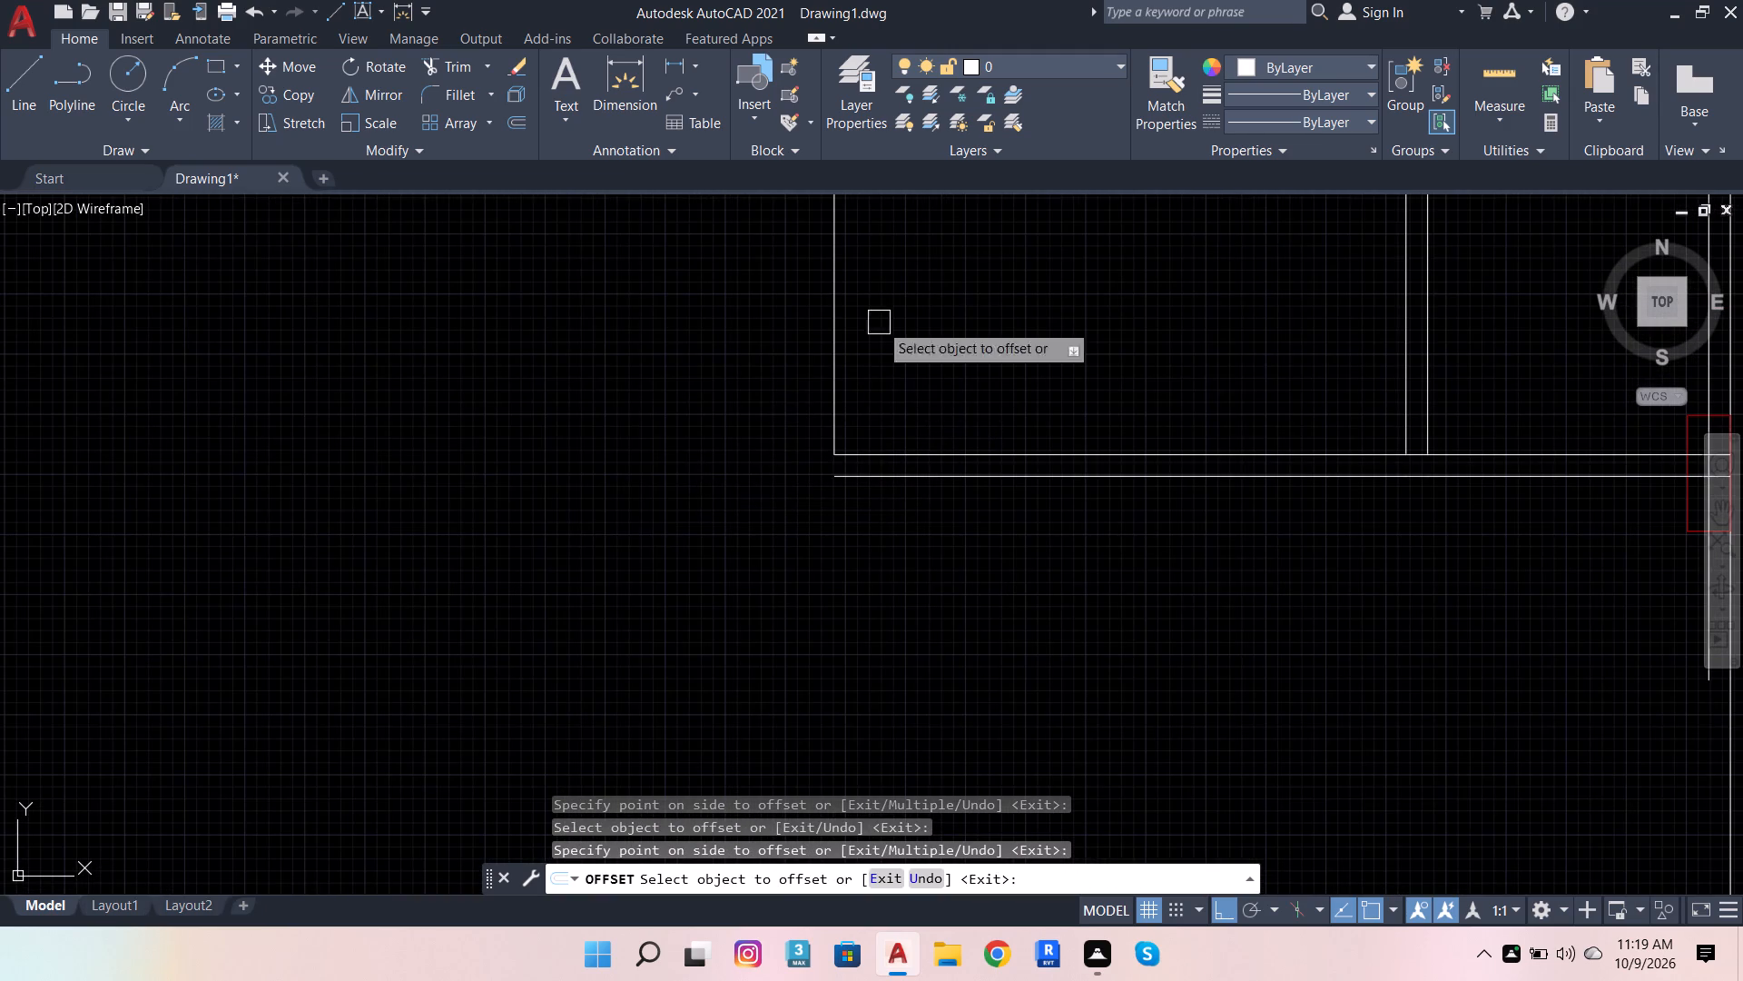
Trim the lower wall's junctions: open its upper line between the vertical partition lines and clear the line crossings at the red block.
click(440, 77)
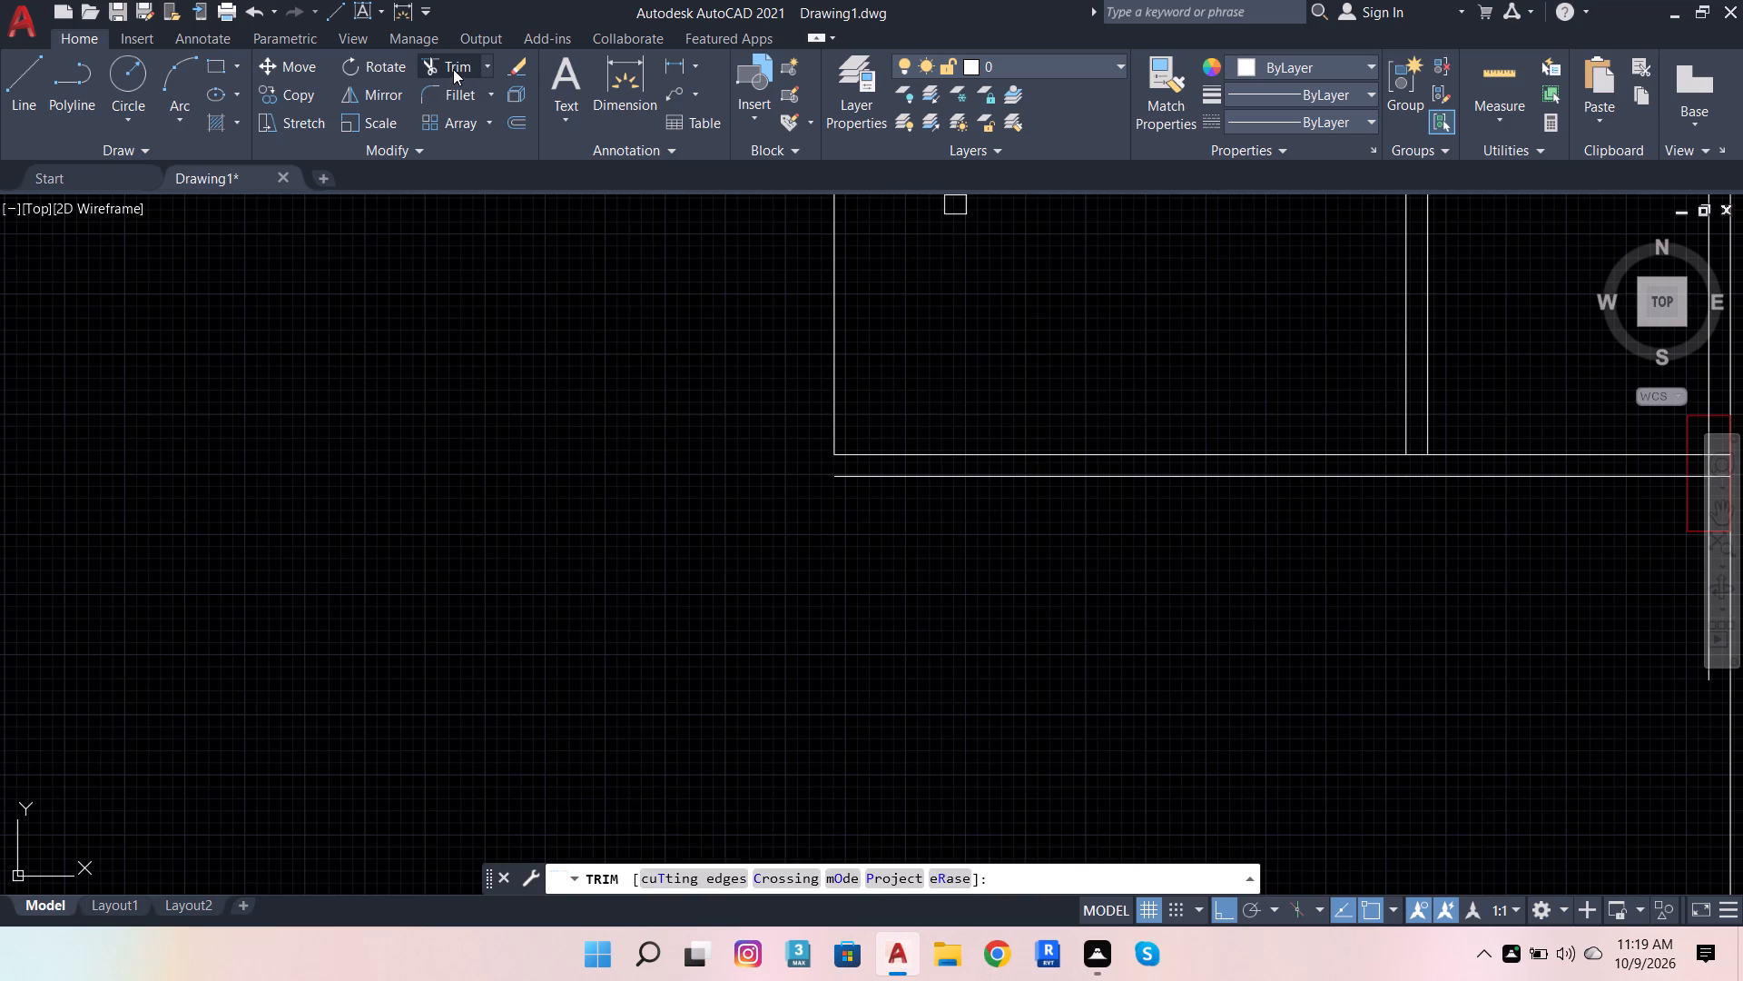
click(453, 69)
scroll(1483, 471, up, 3)
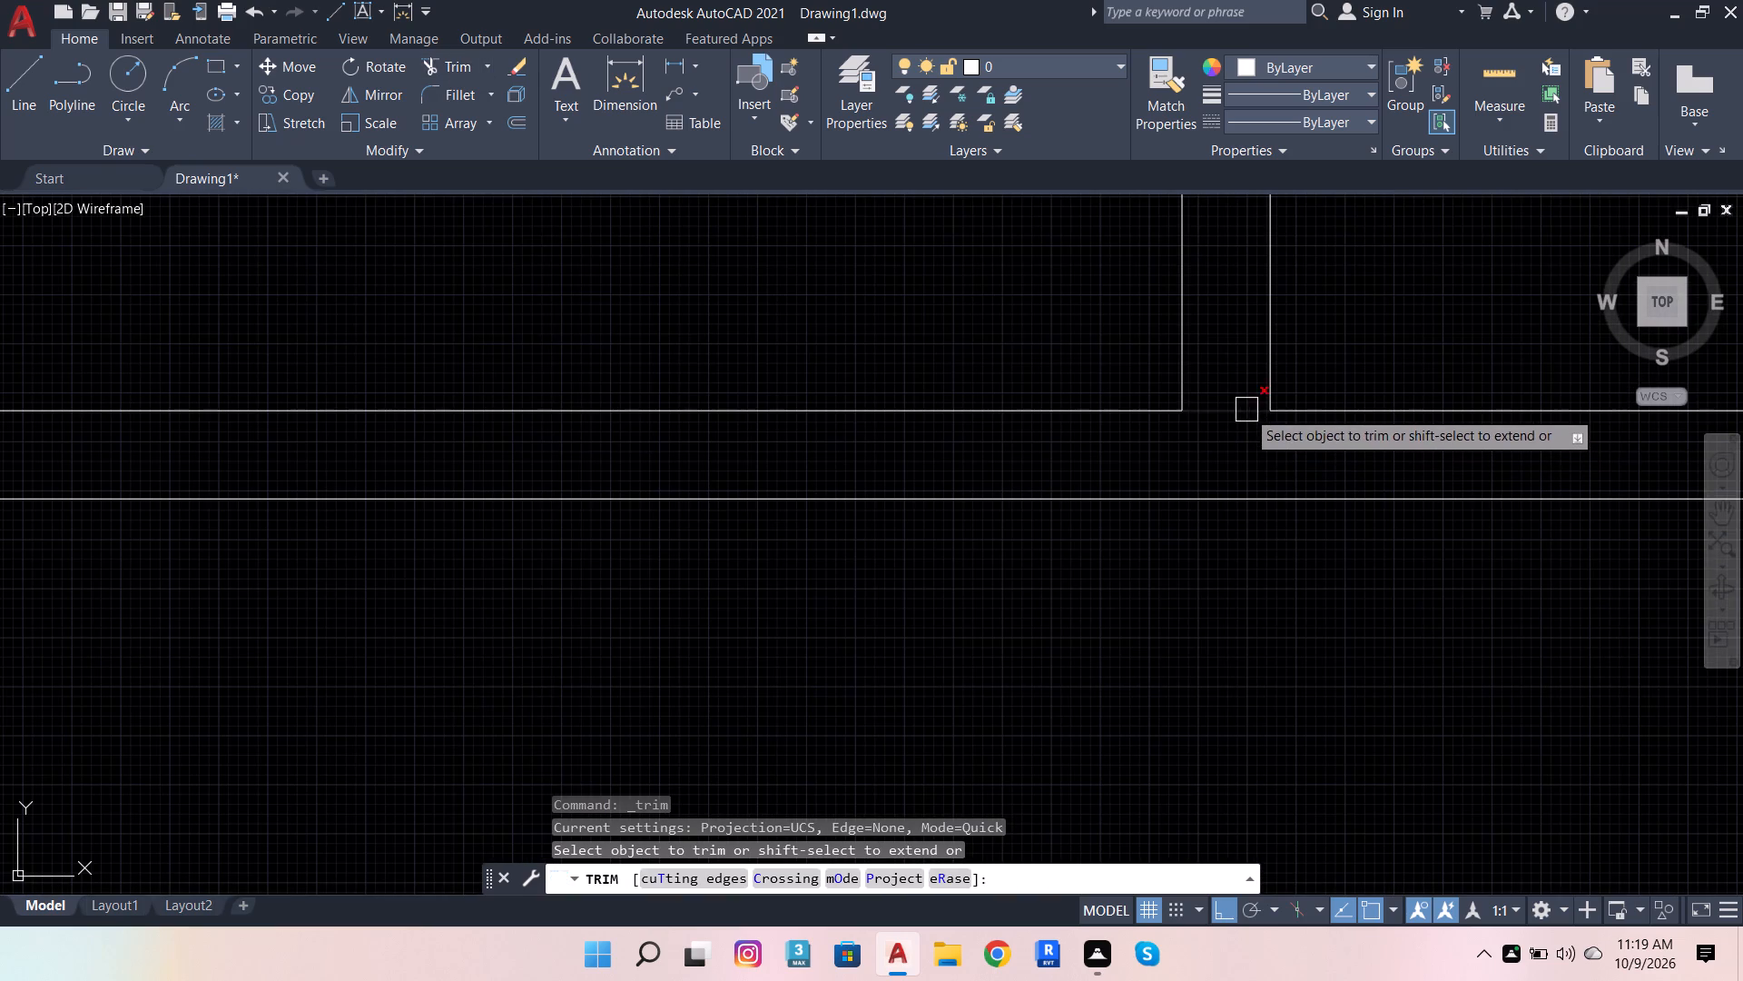
click(1246, 409)
scroll(748, 570, down, 4)
scroll(915, 553, up, 3)
scroll(1265, 524, up, 1)
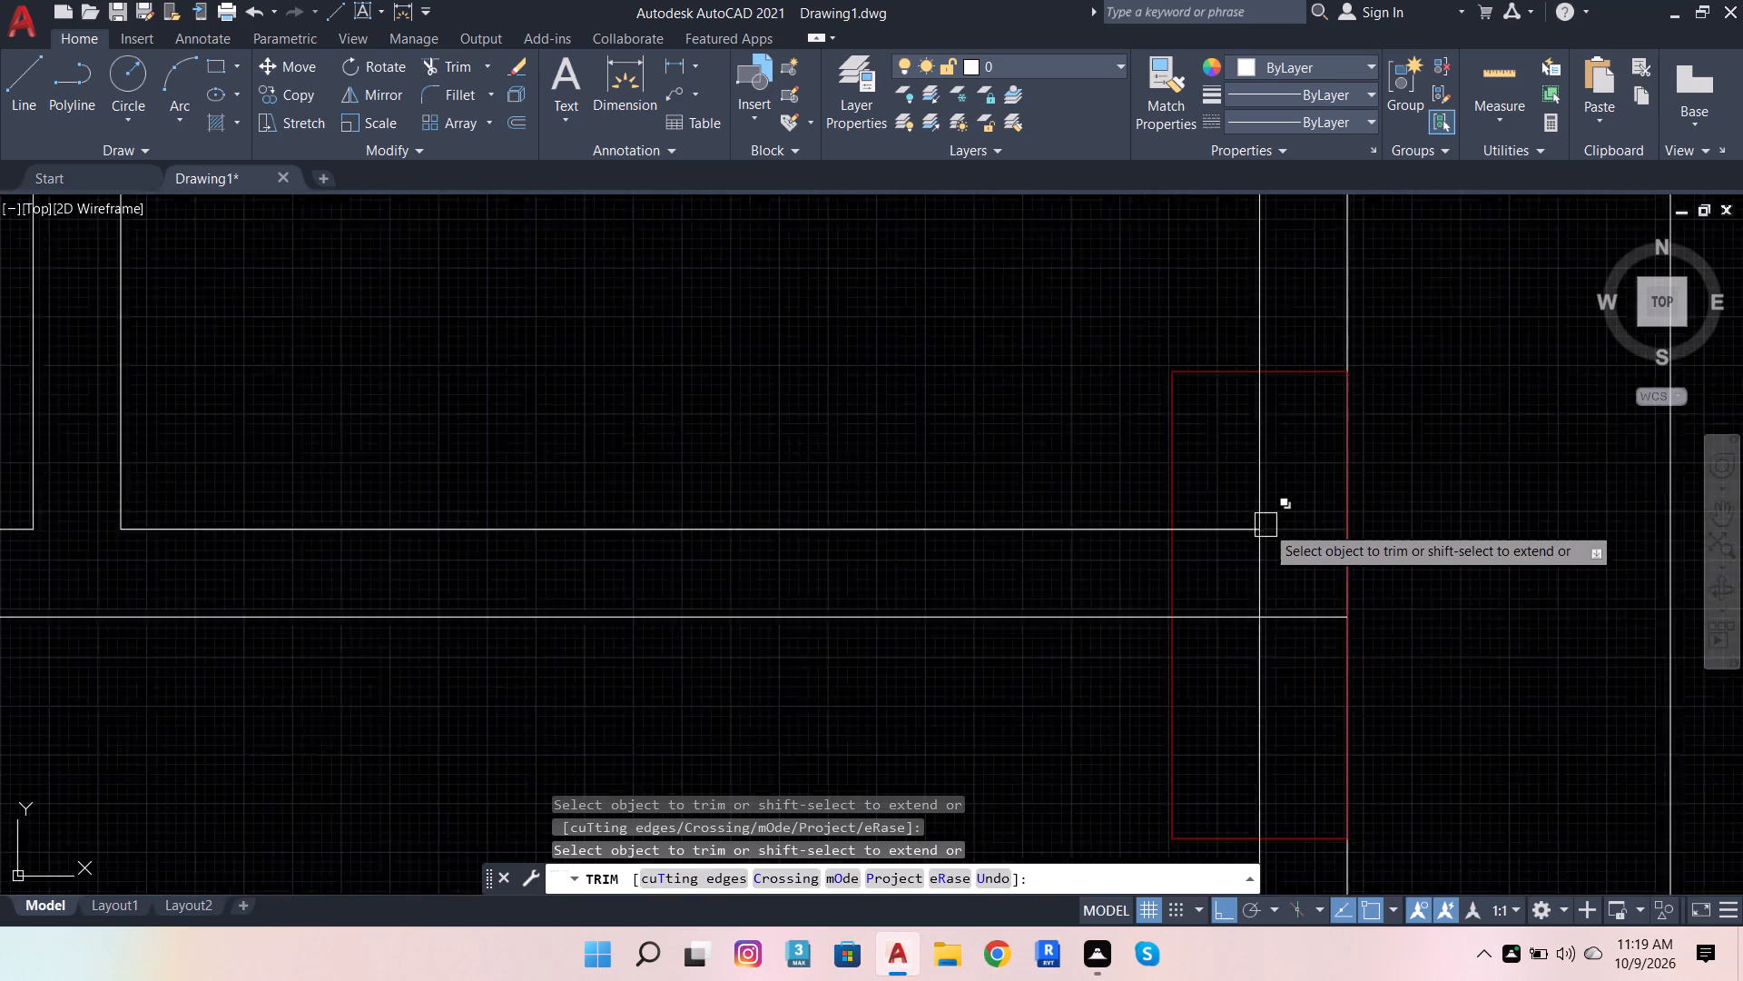
scroll(1265, 525, up, 1)
drag(1299, 505, 1199, 636)
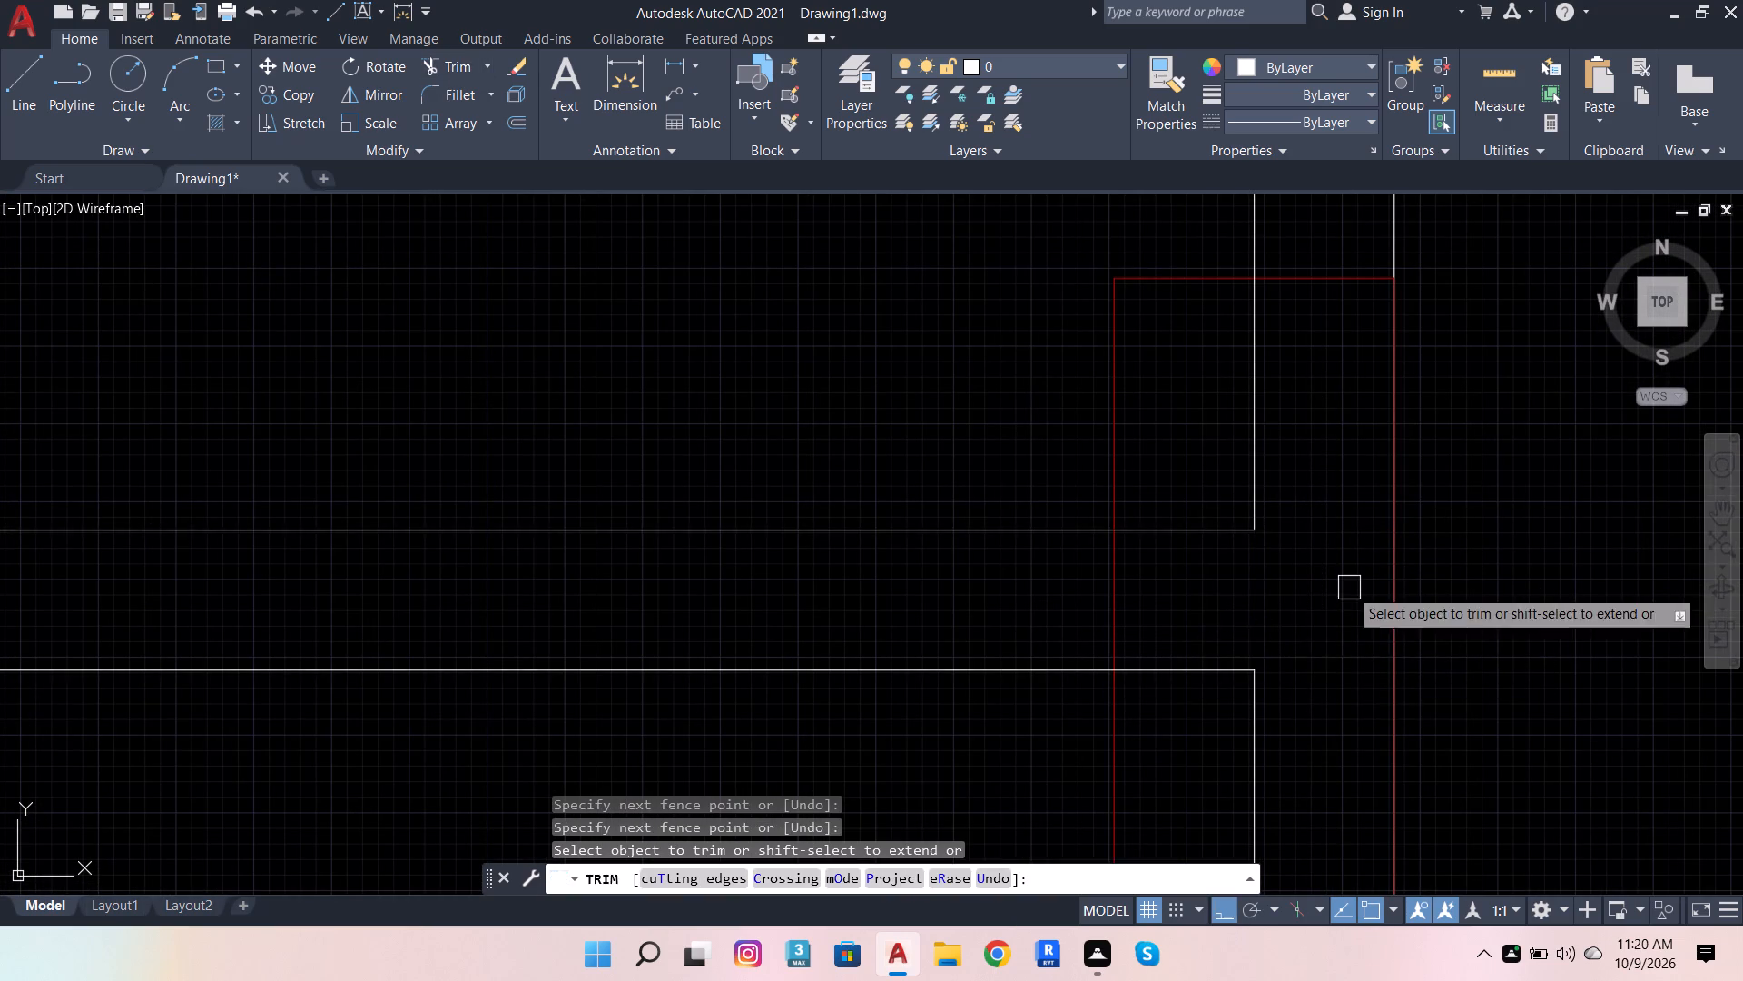
scroll(1333, 632, down, 2)
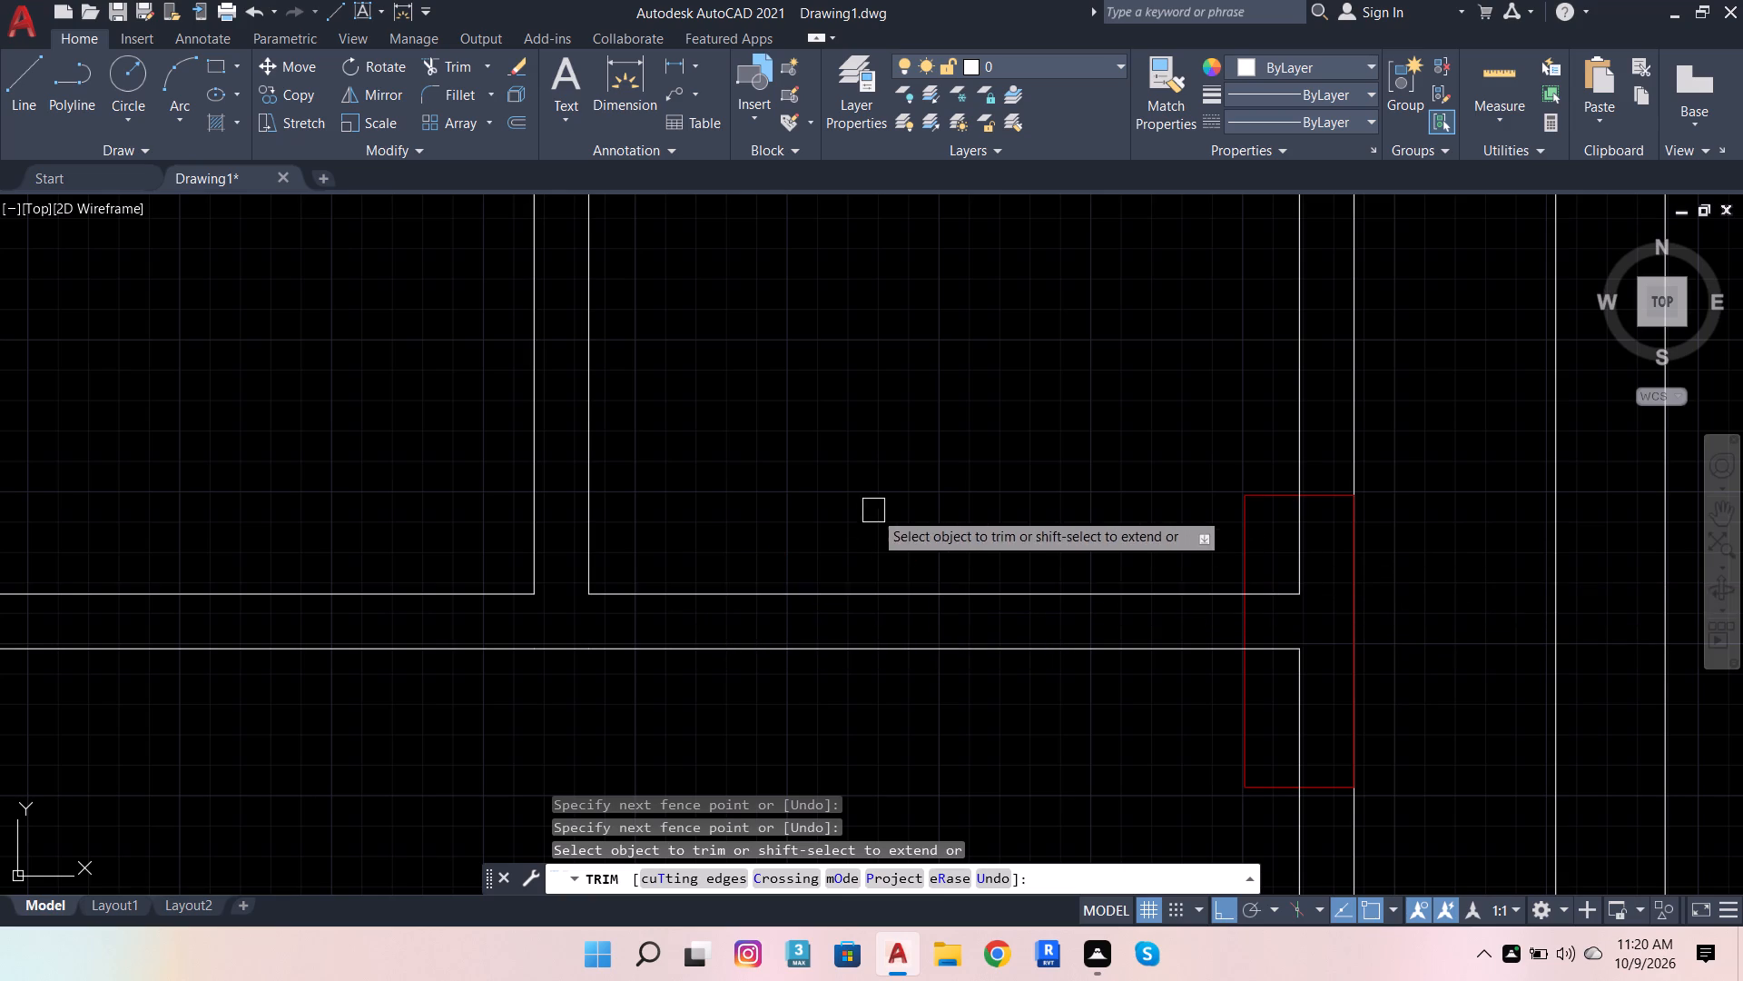
key(Escape)
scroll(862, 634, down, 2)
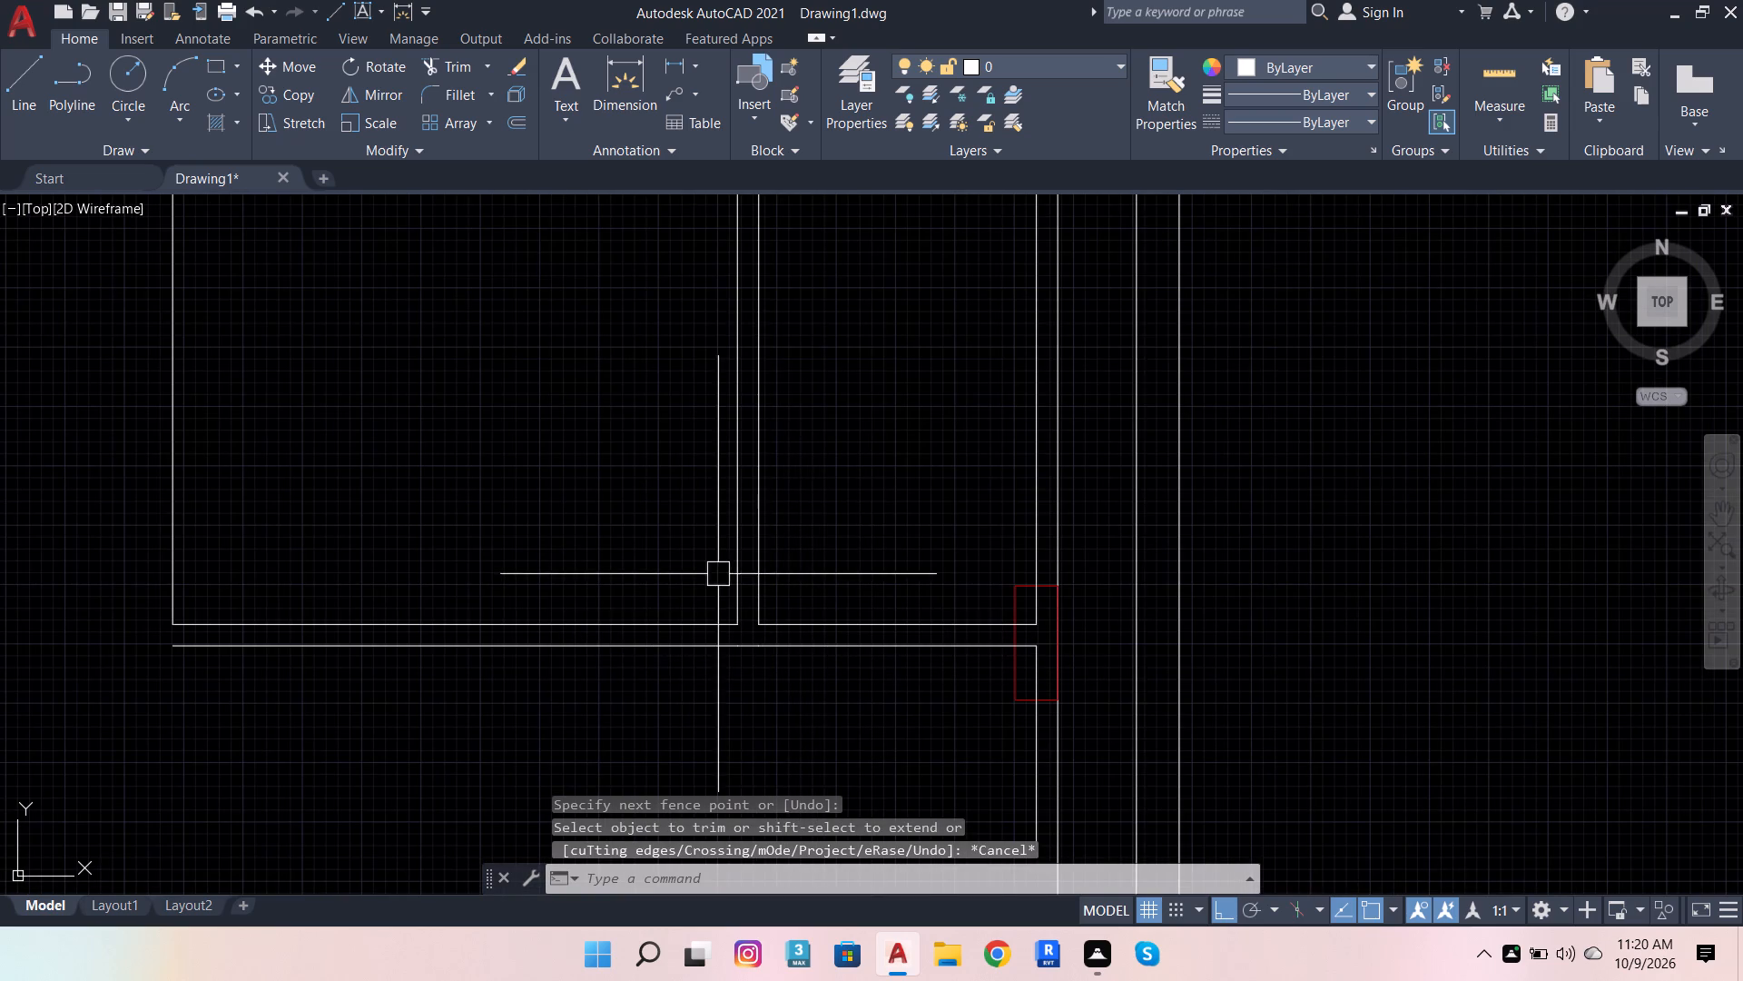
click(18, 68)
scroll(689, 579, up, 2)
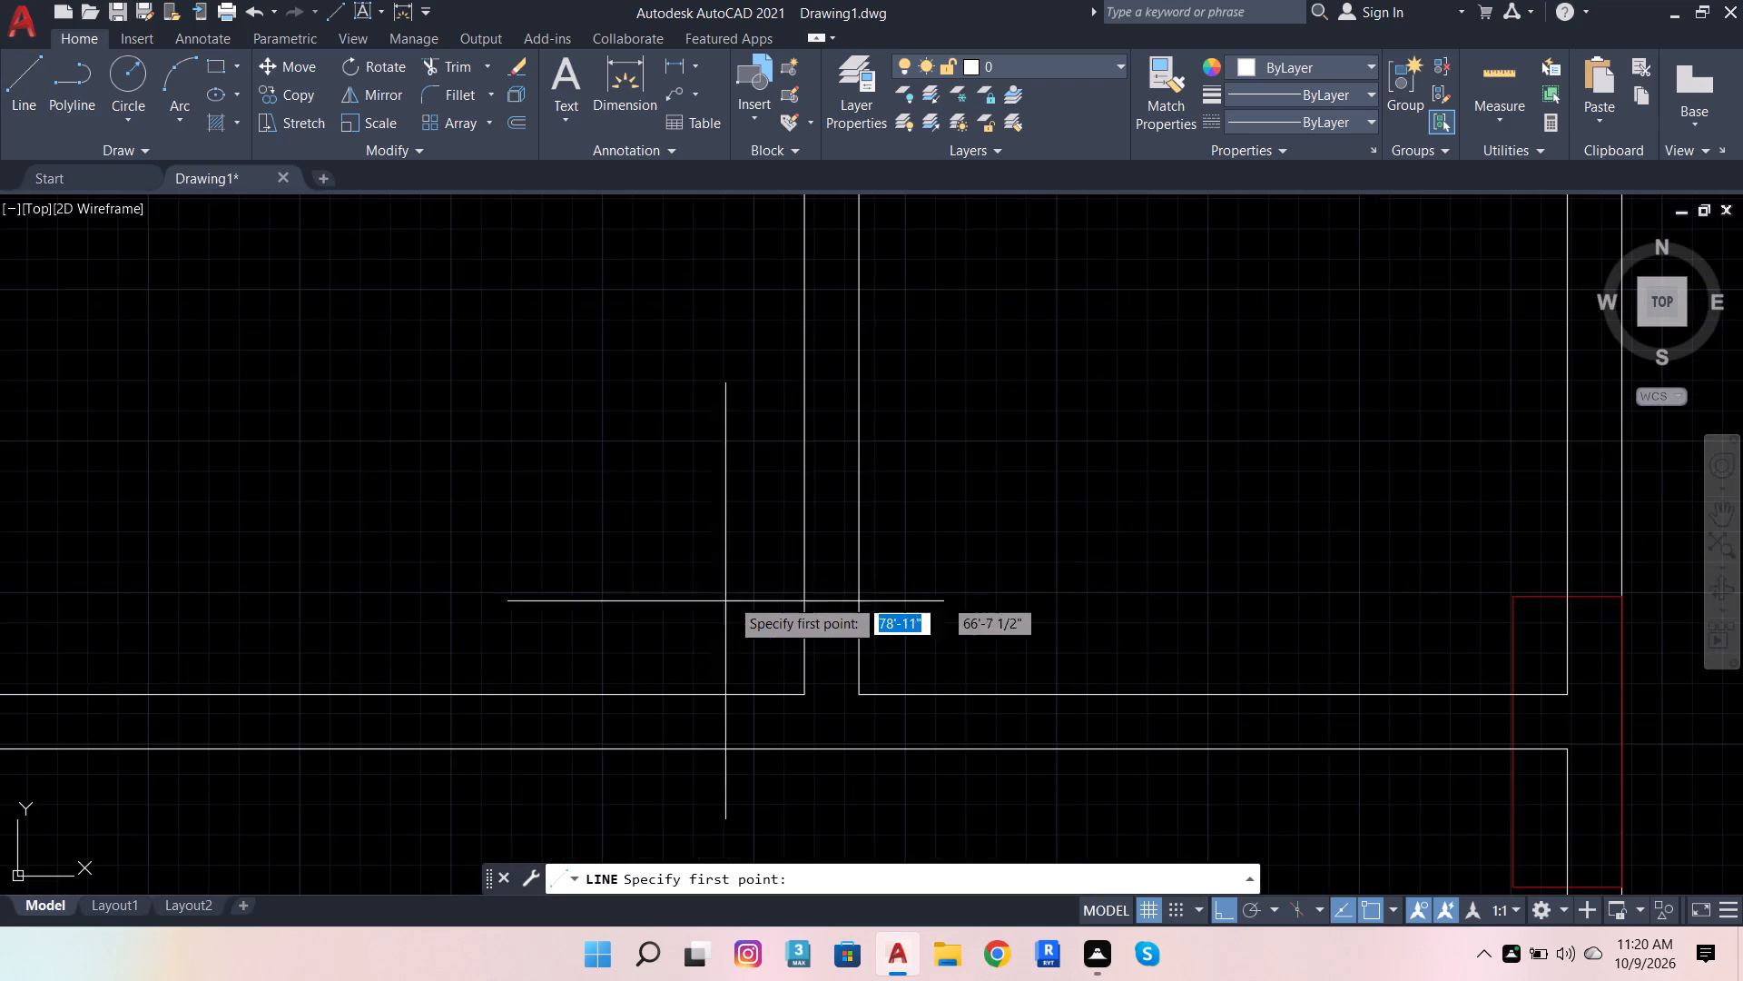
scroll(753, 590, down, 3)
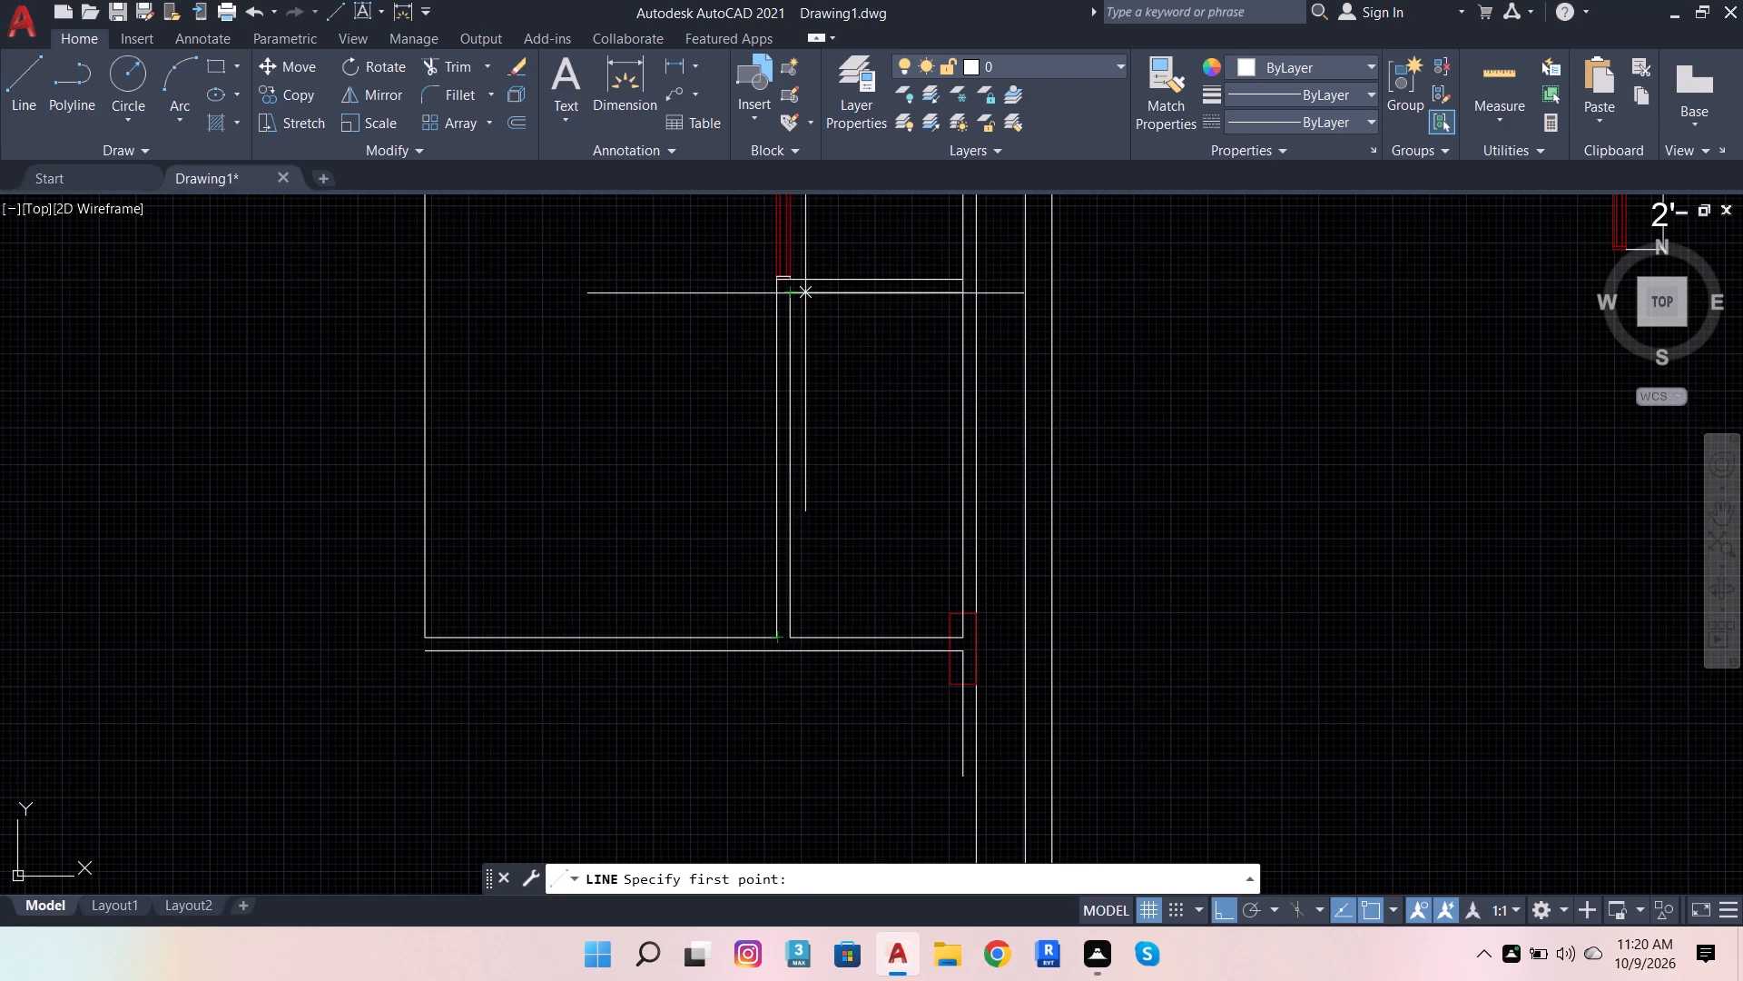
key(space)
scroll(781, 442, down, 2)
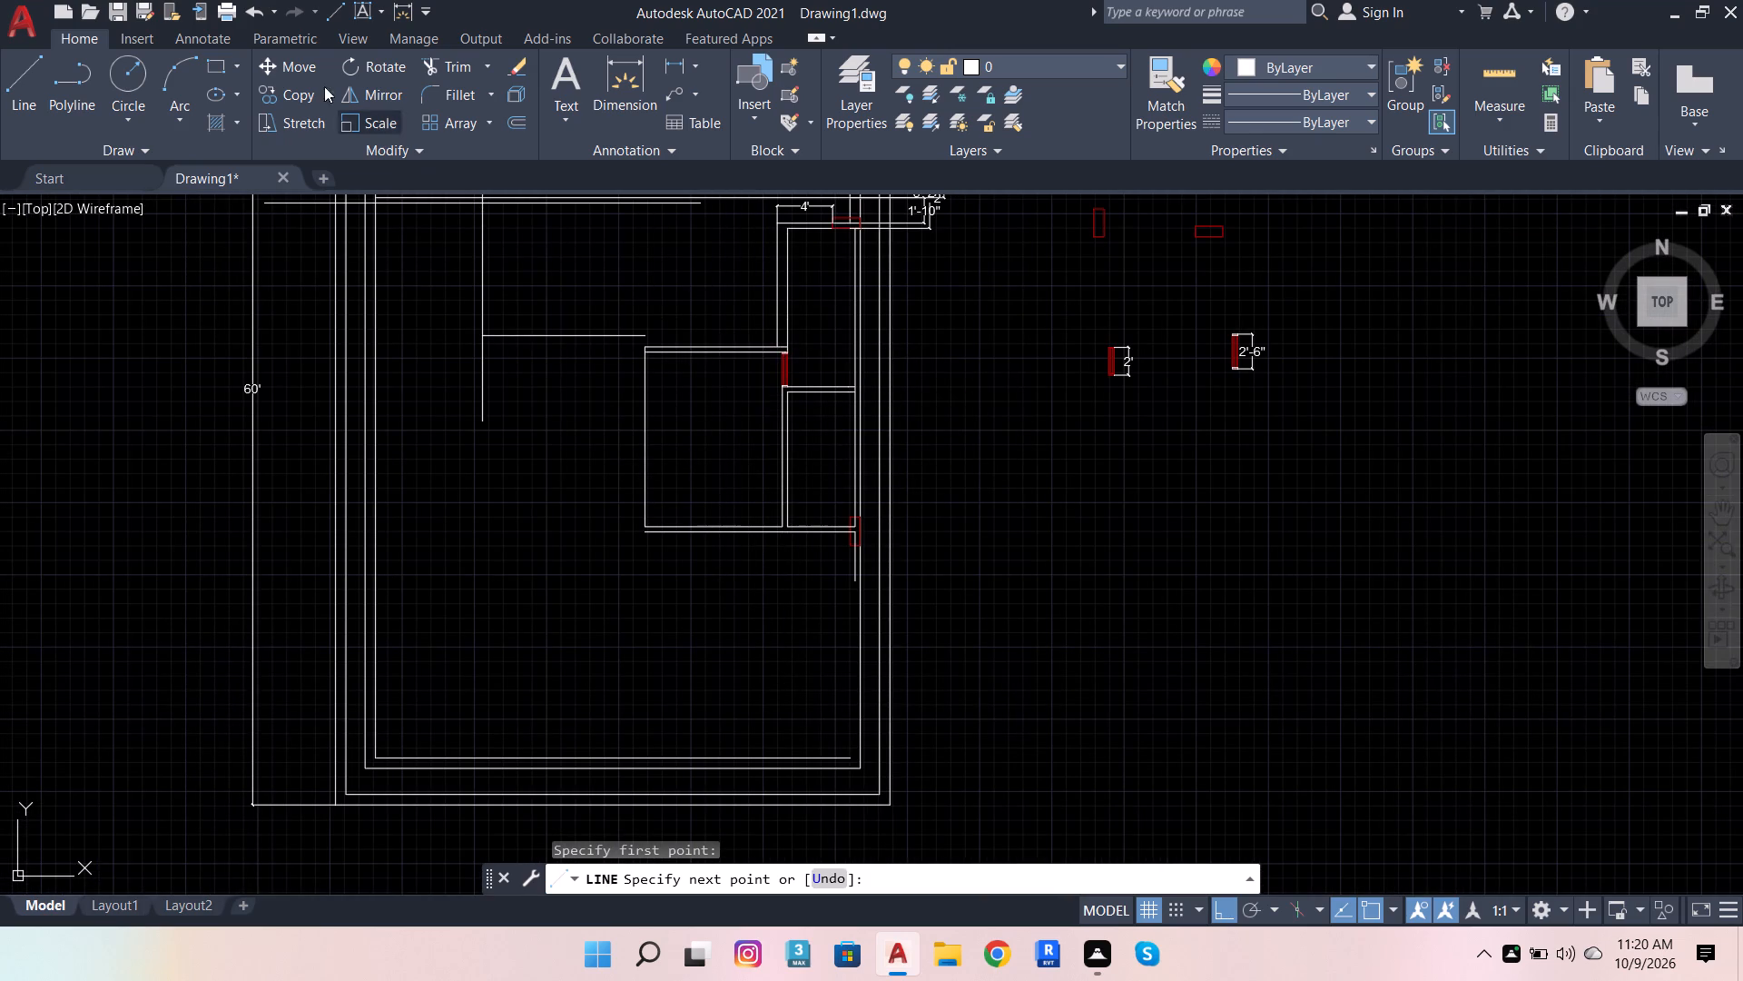
Dimension the west room's east side from the upper wall's inner face to the lower wall, placing the dimension inside the room.
click(624, 84)
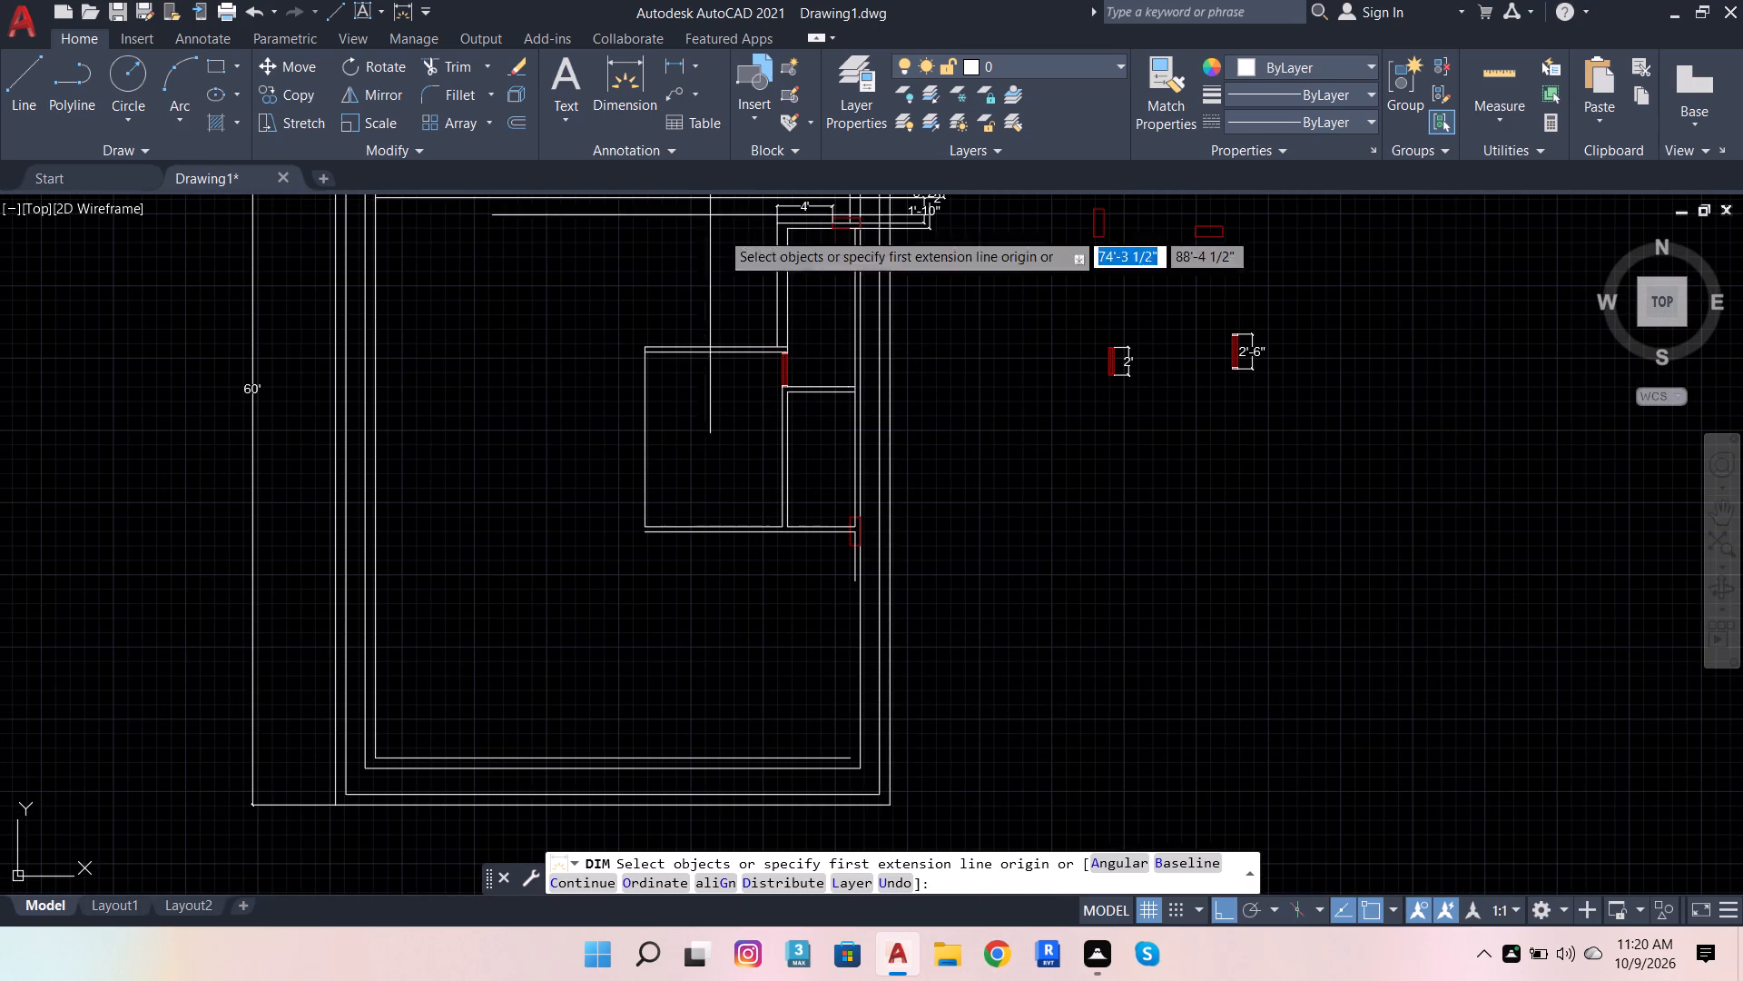
scroll(829, 430, up, 2)
click(724, 242)
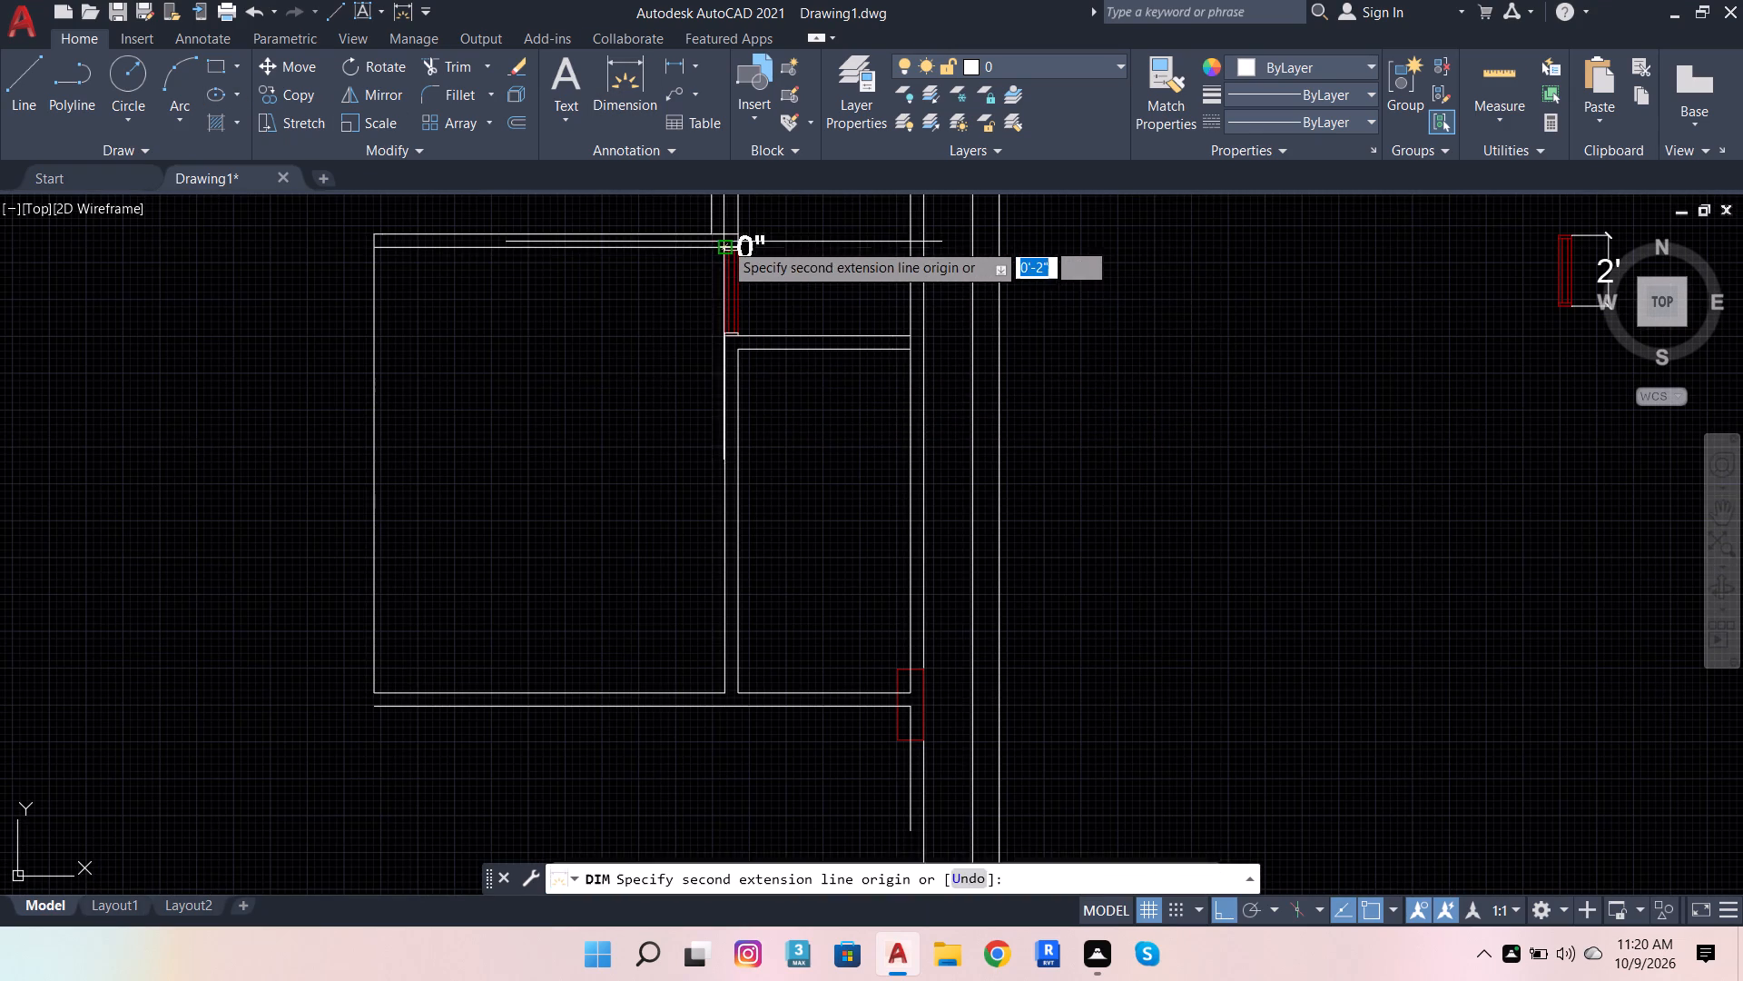
click(724, 685)
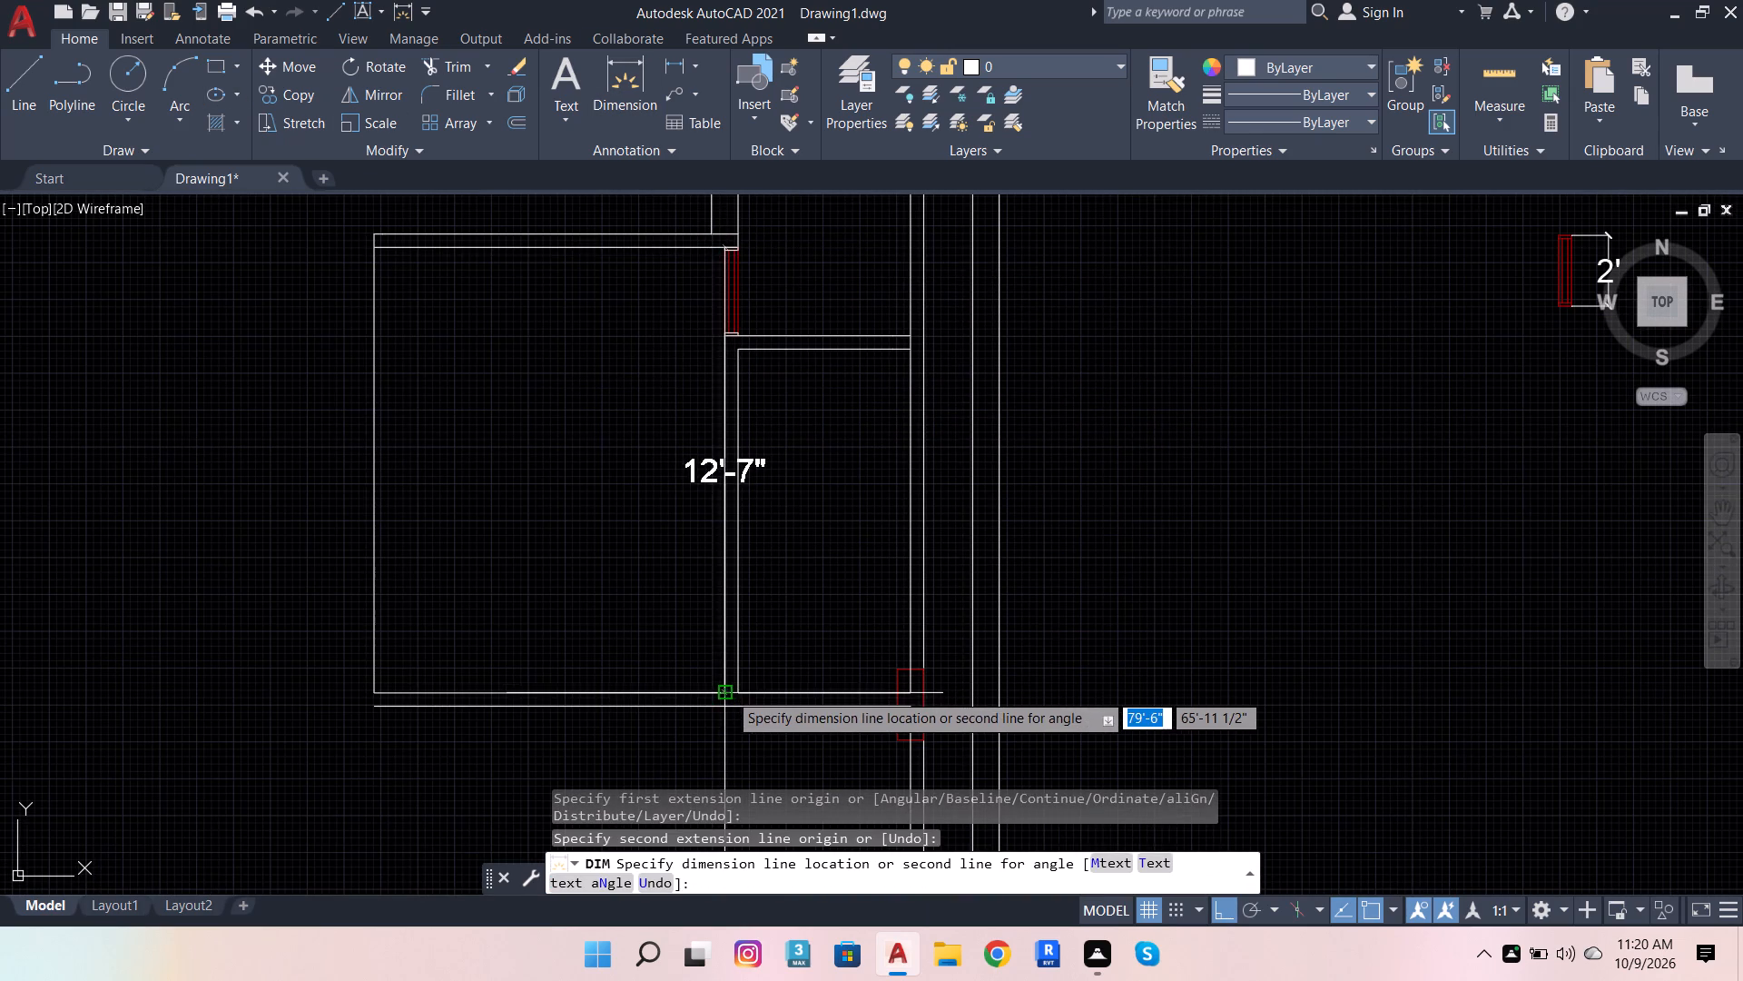
scroll(728, 694, up, 4)
scroll(572, 640, down, 4)
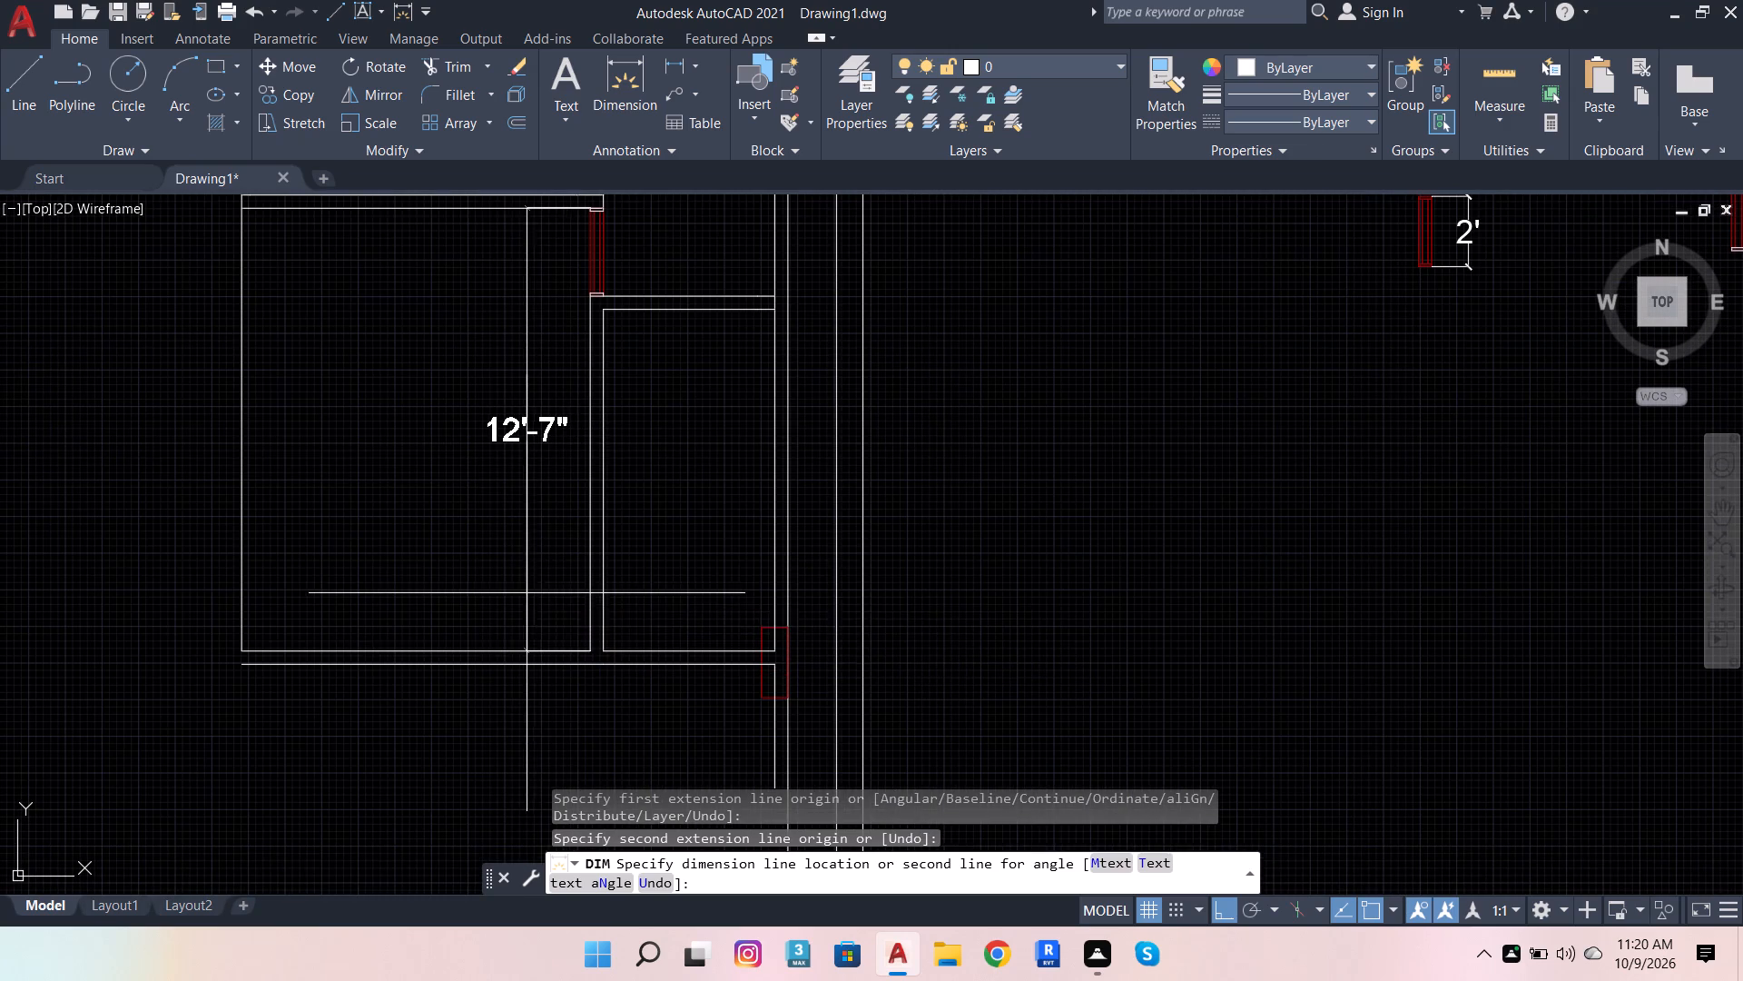
click(527, 593)
key(space)
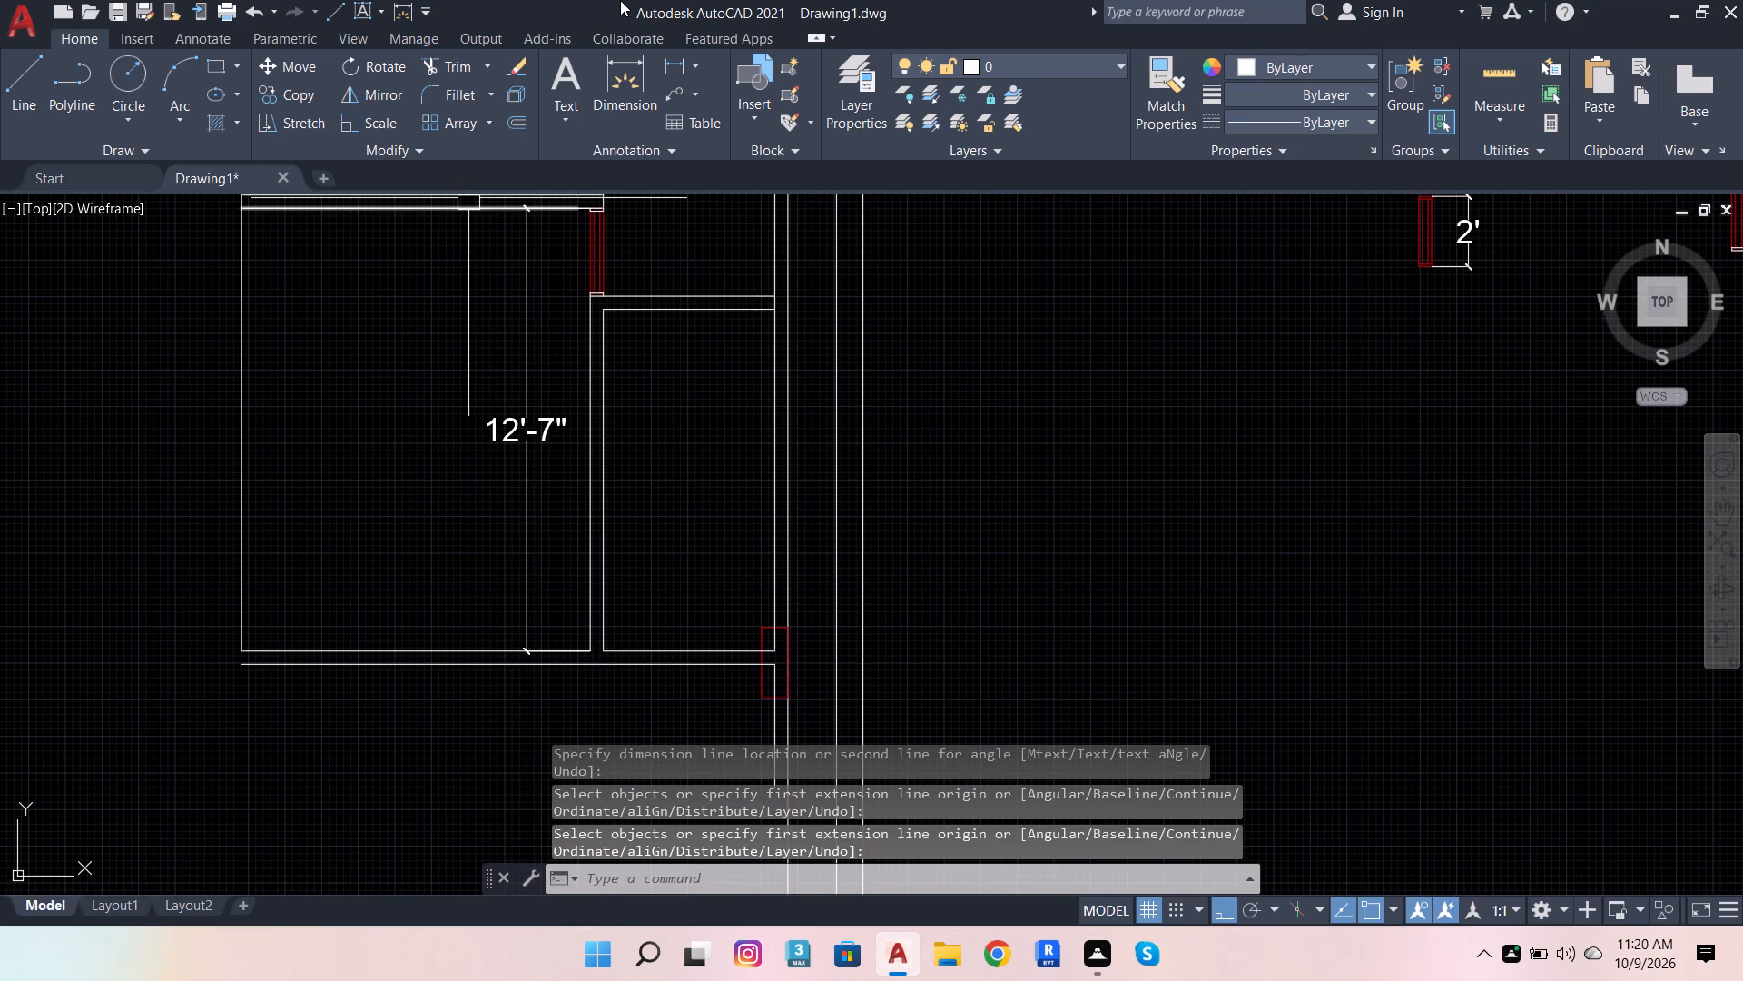
key(Escape)
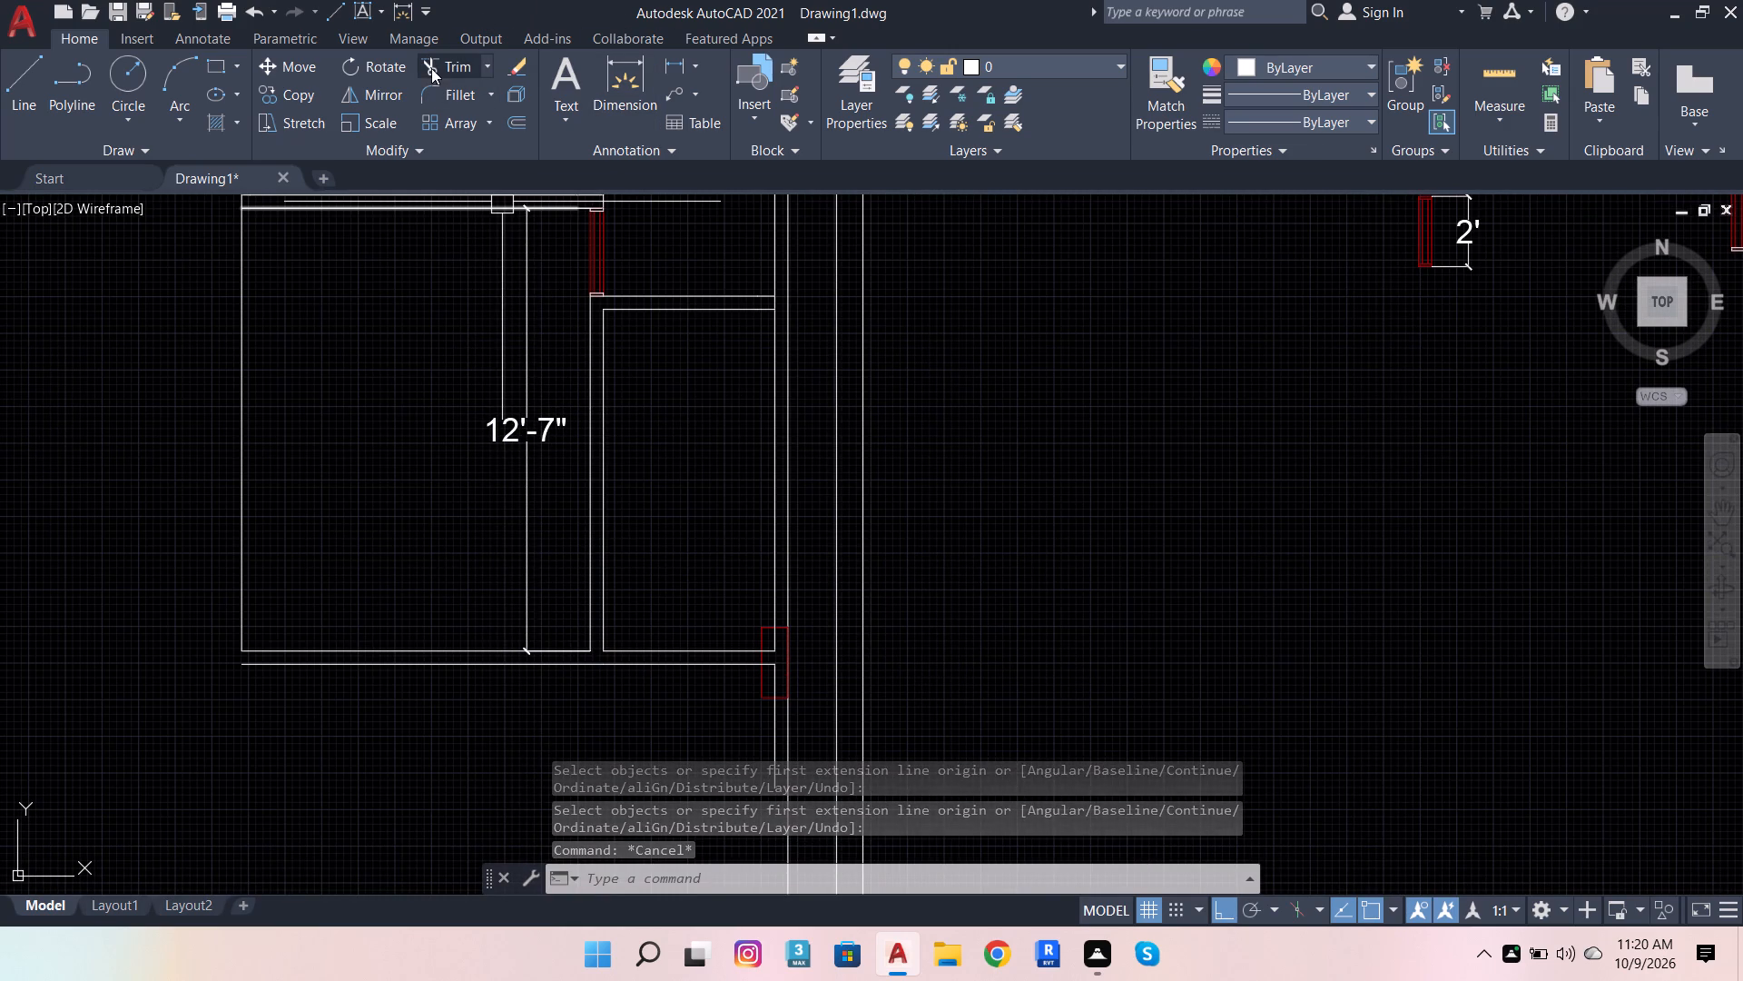
Draw lines from the west room's northeast corner: 9'10.6" down, about 3' east, 2'6" down, and back west past the partition.
click(34, 64)
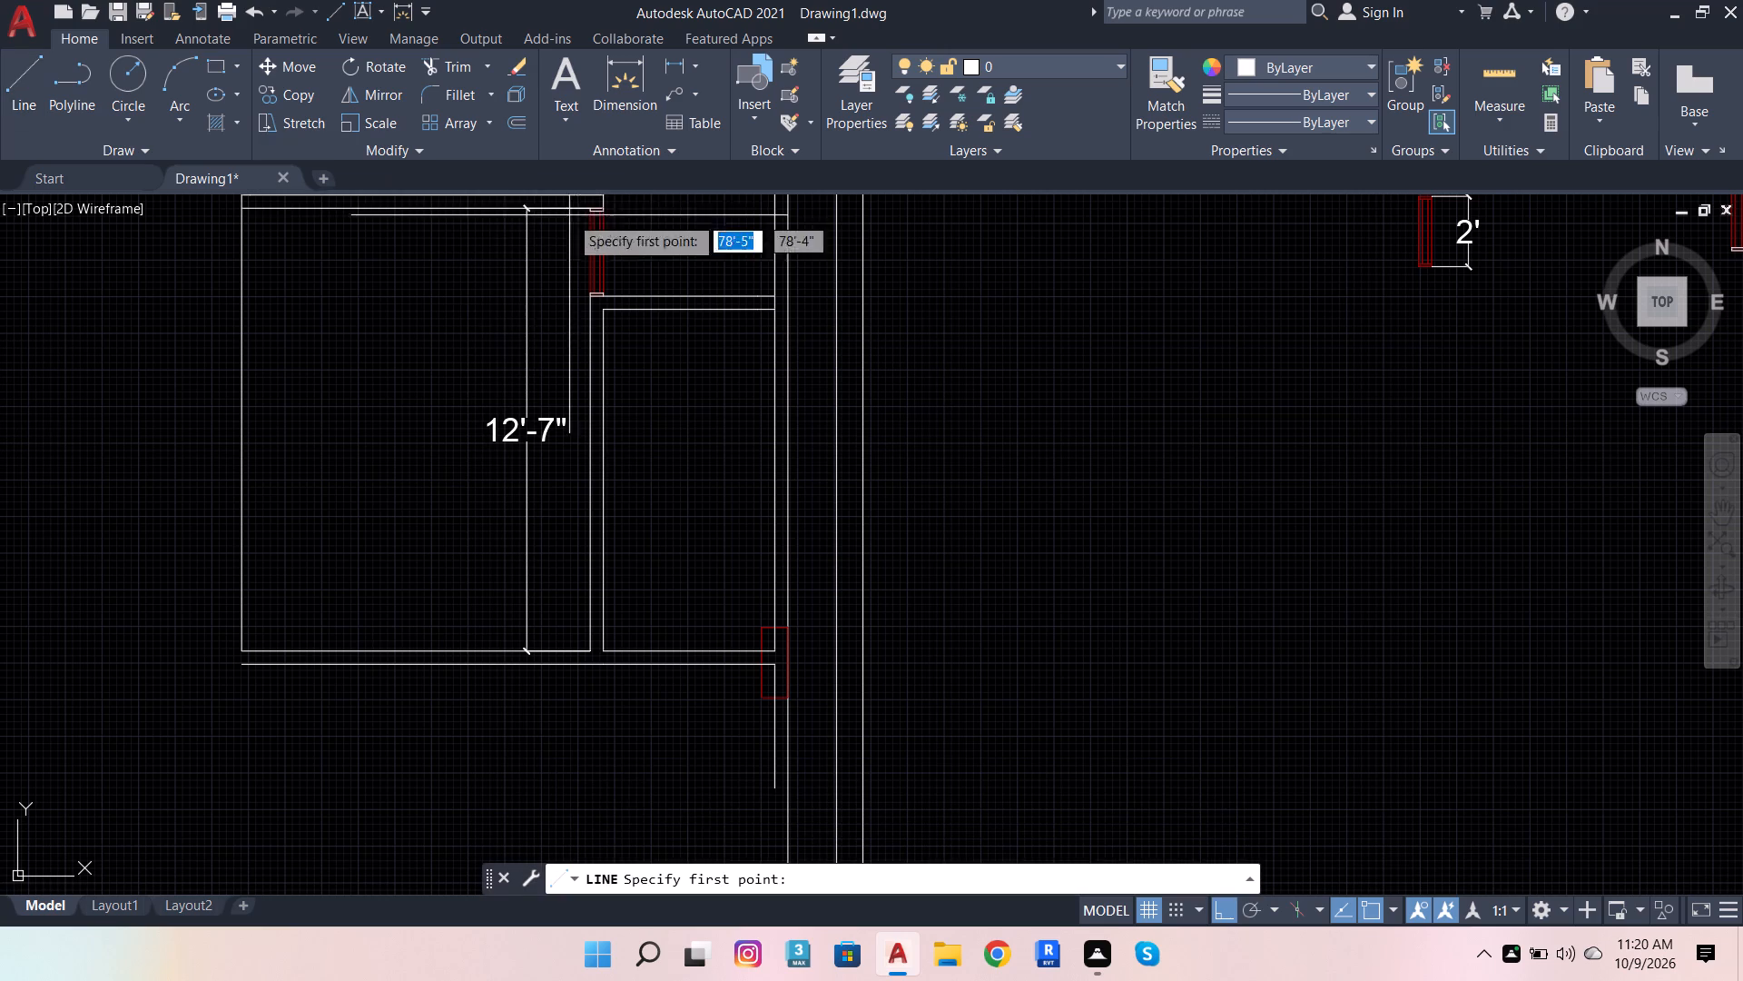
click(591, 207)
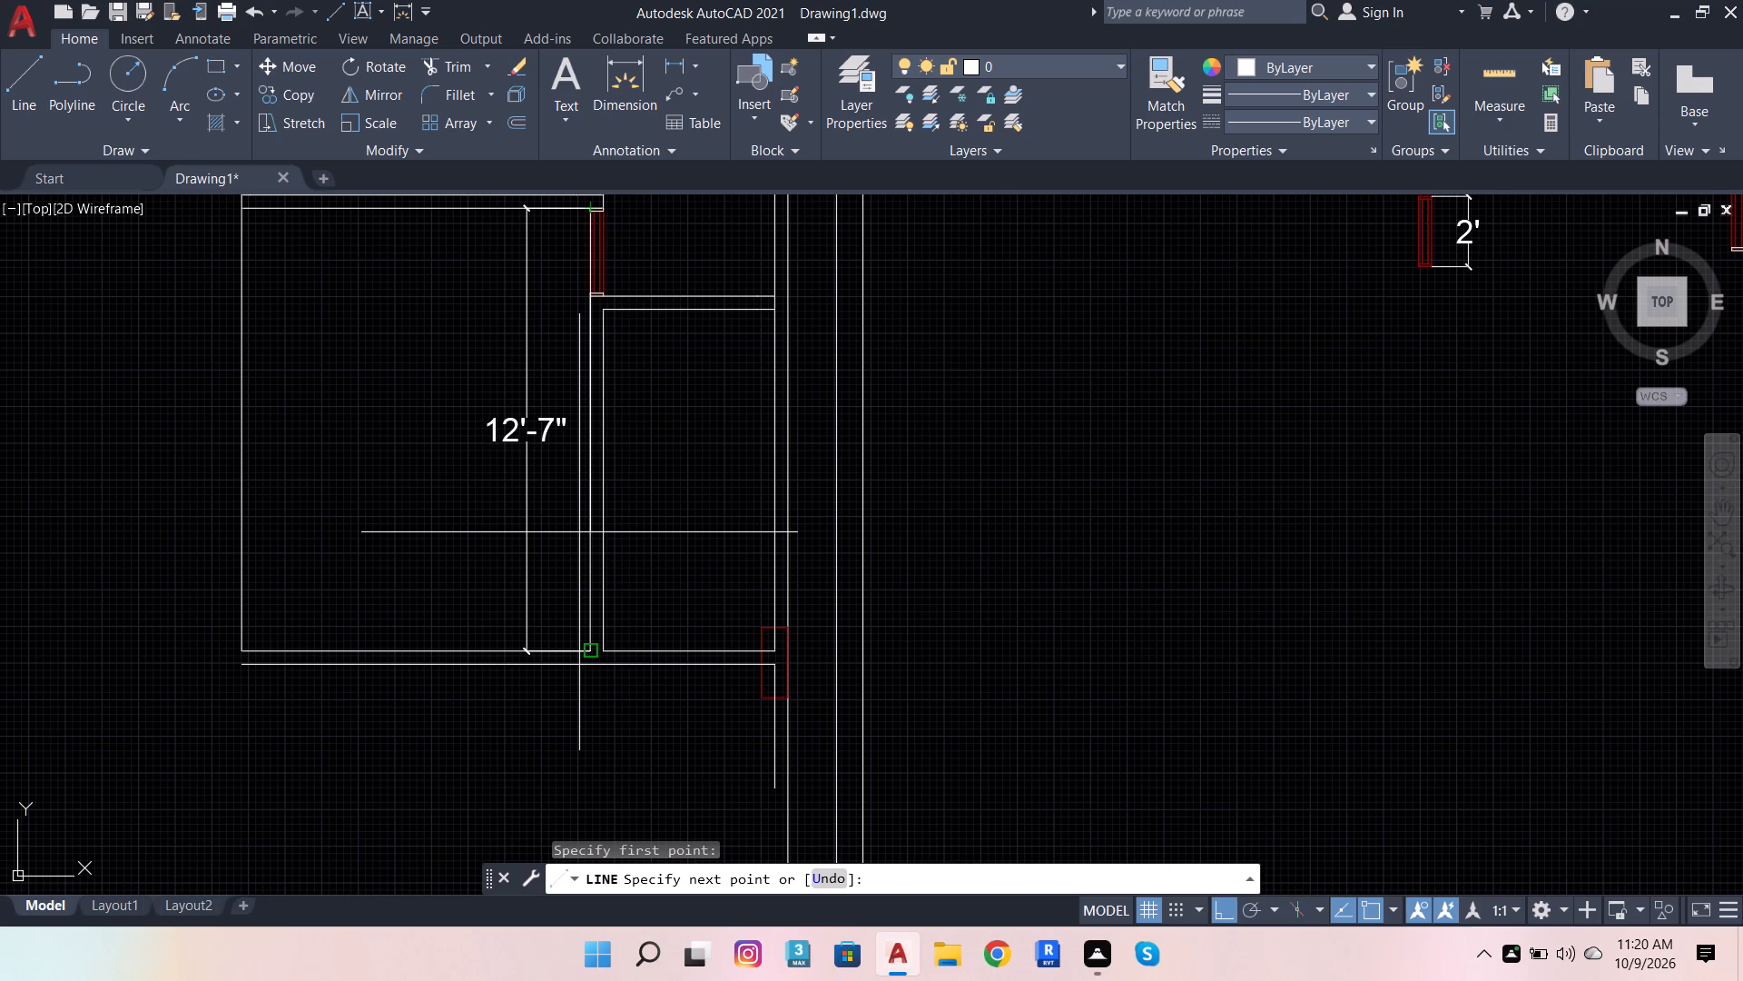
text(9'10)
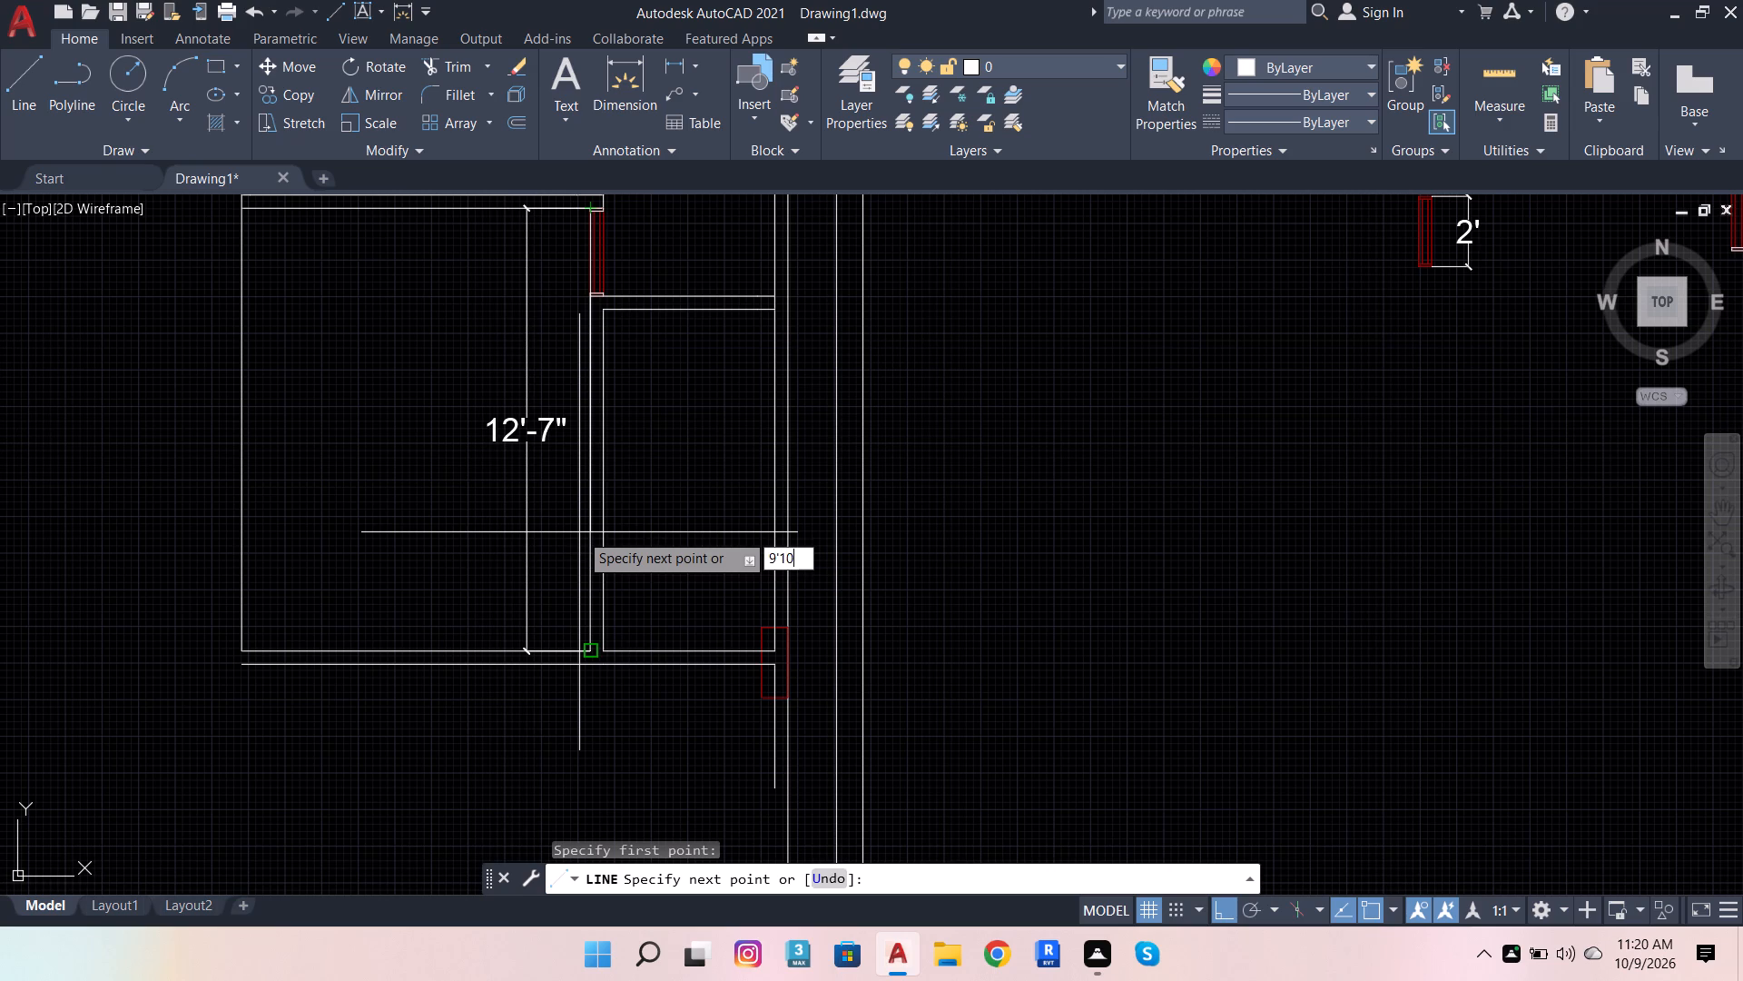
text(.6)
key(Return)
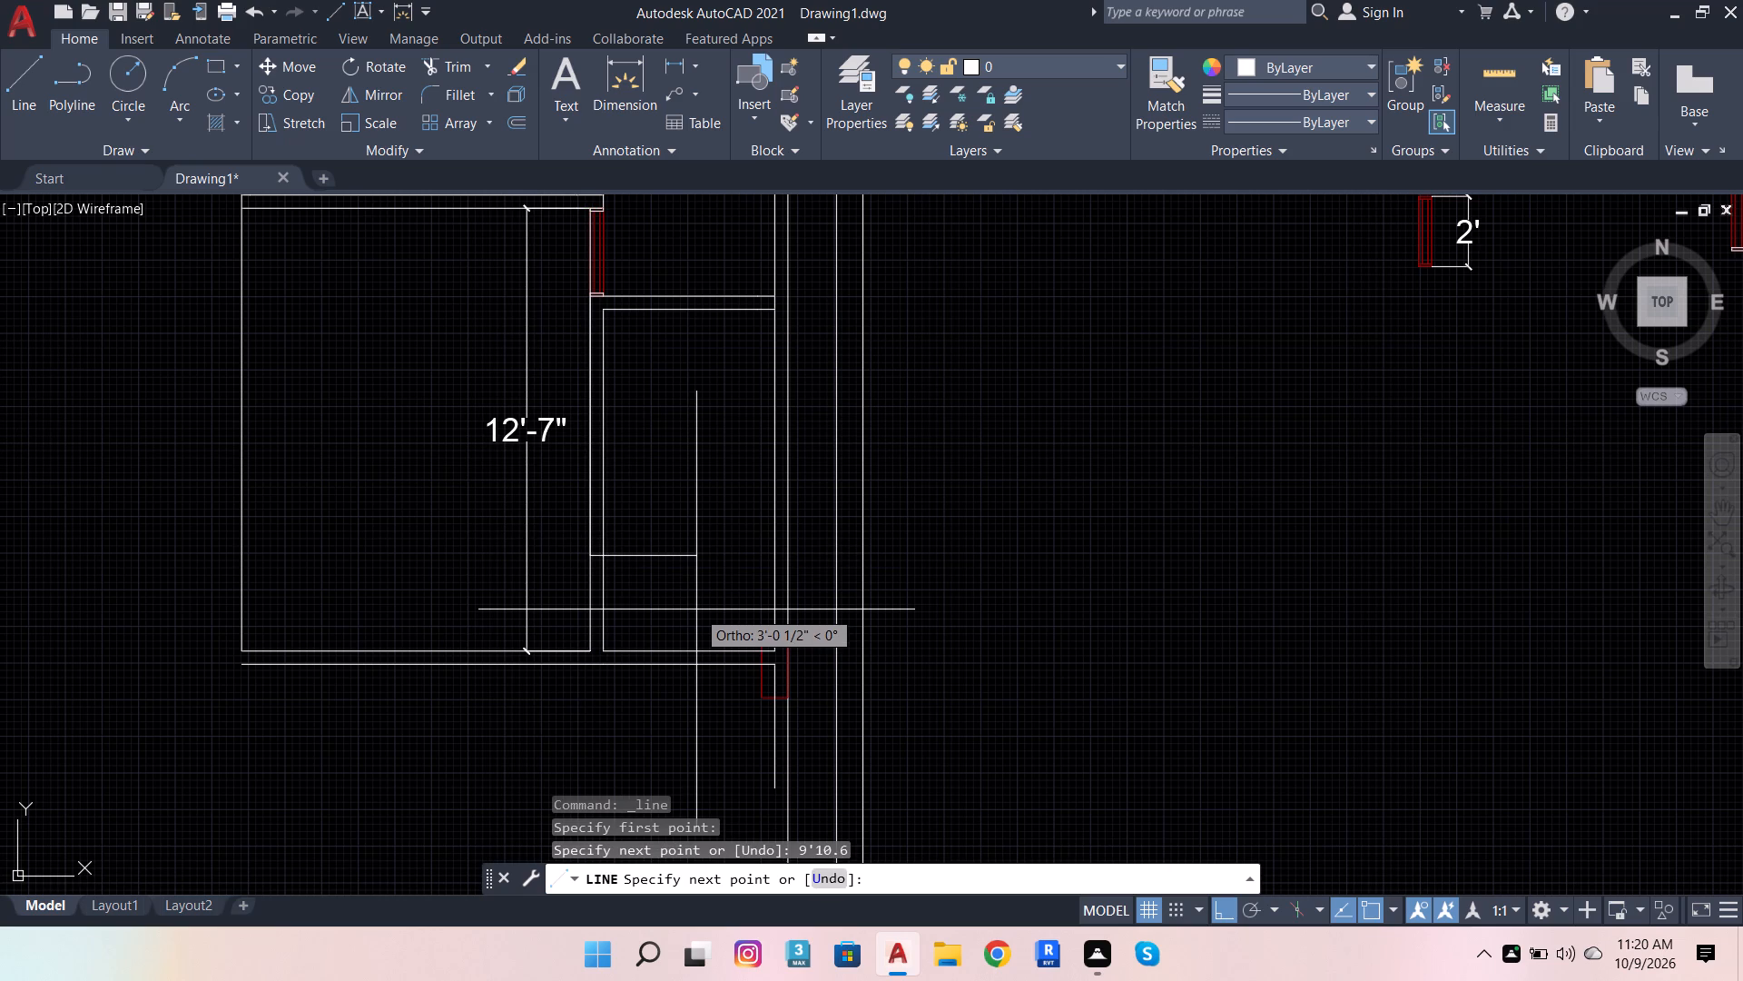
click(696, 609)
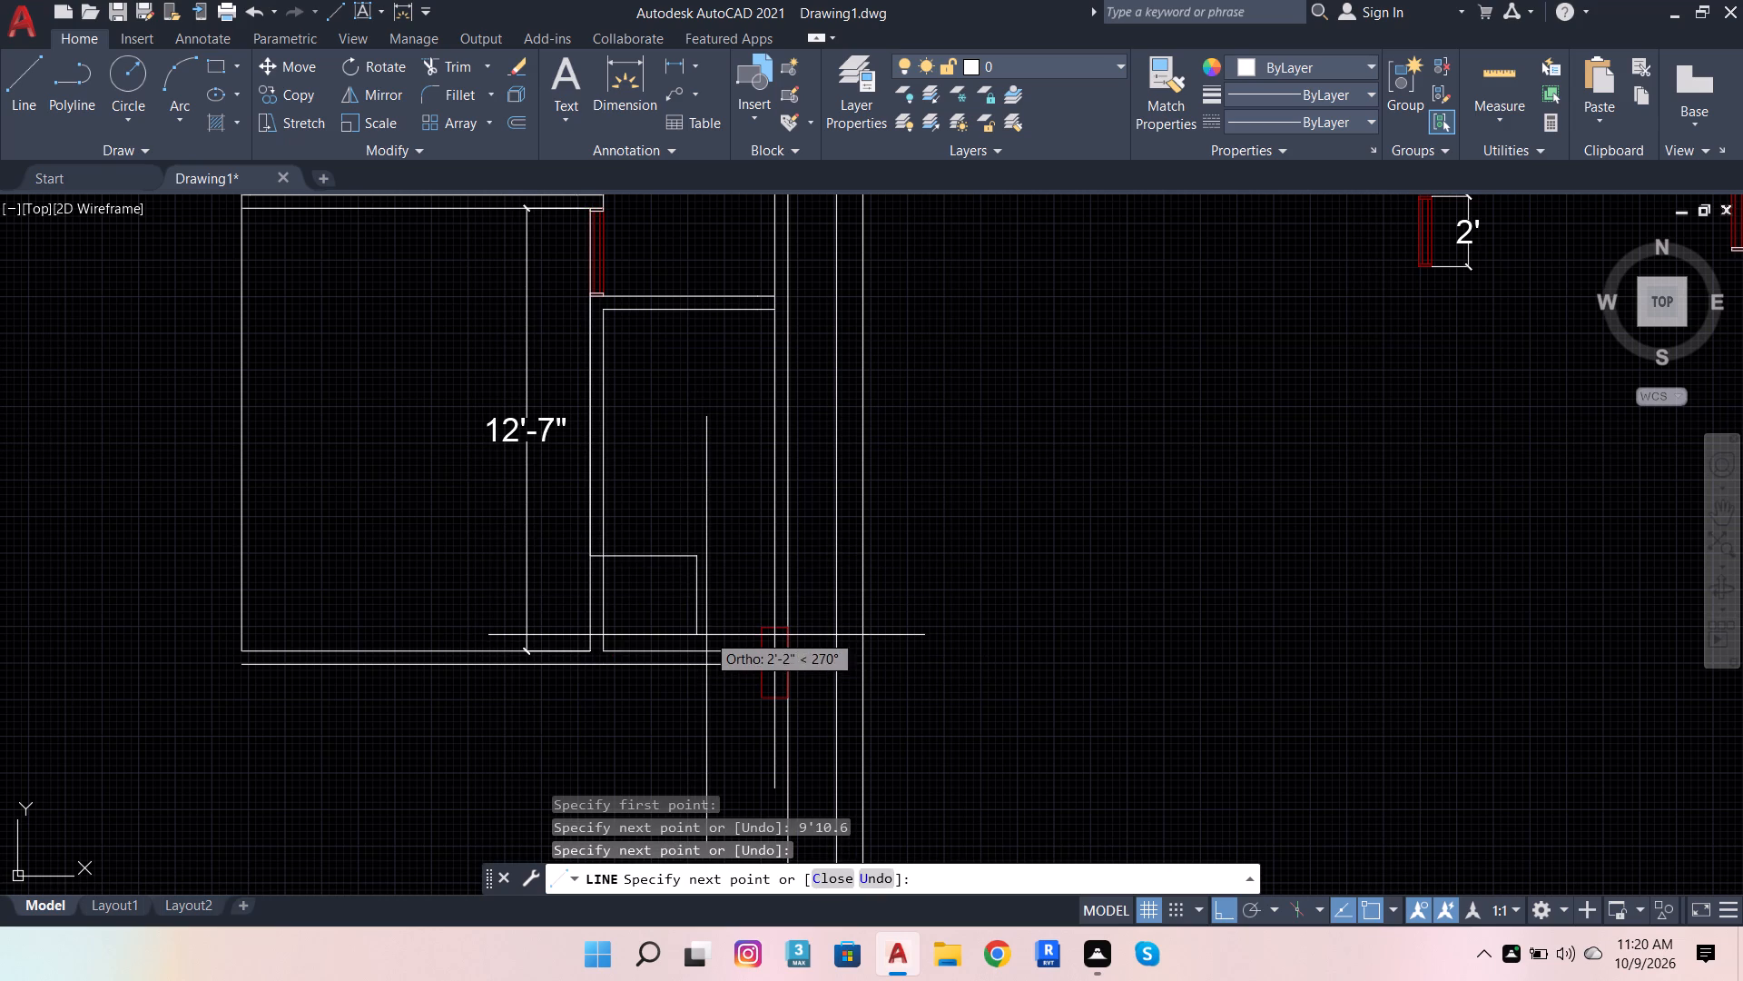
text(2')
key(6)
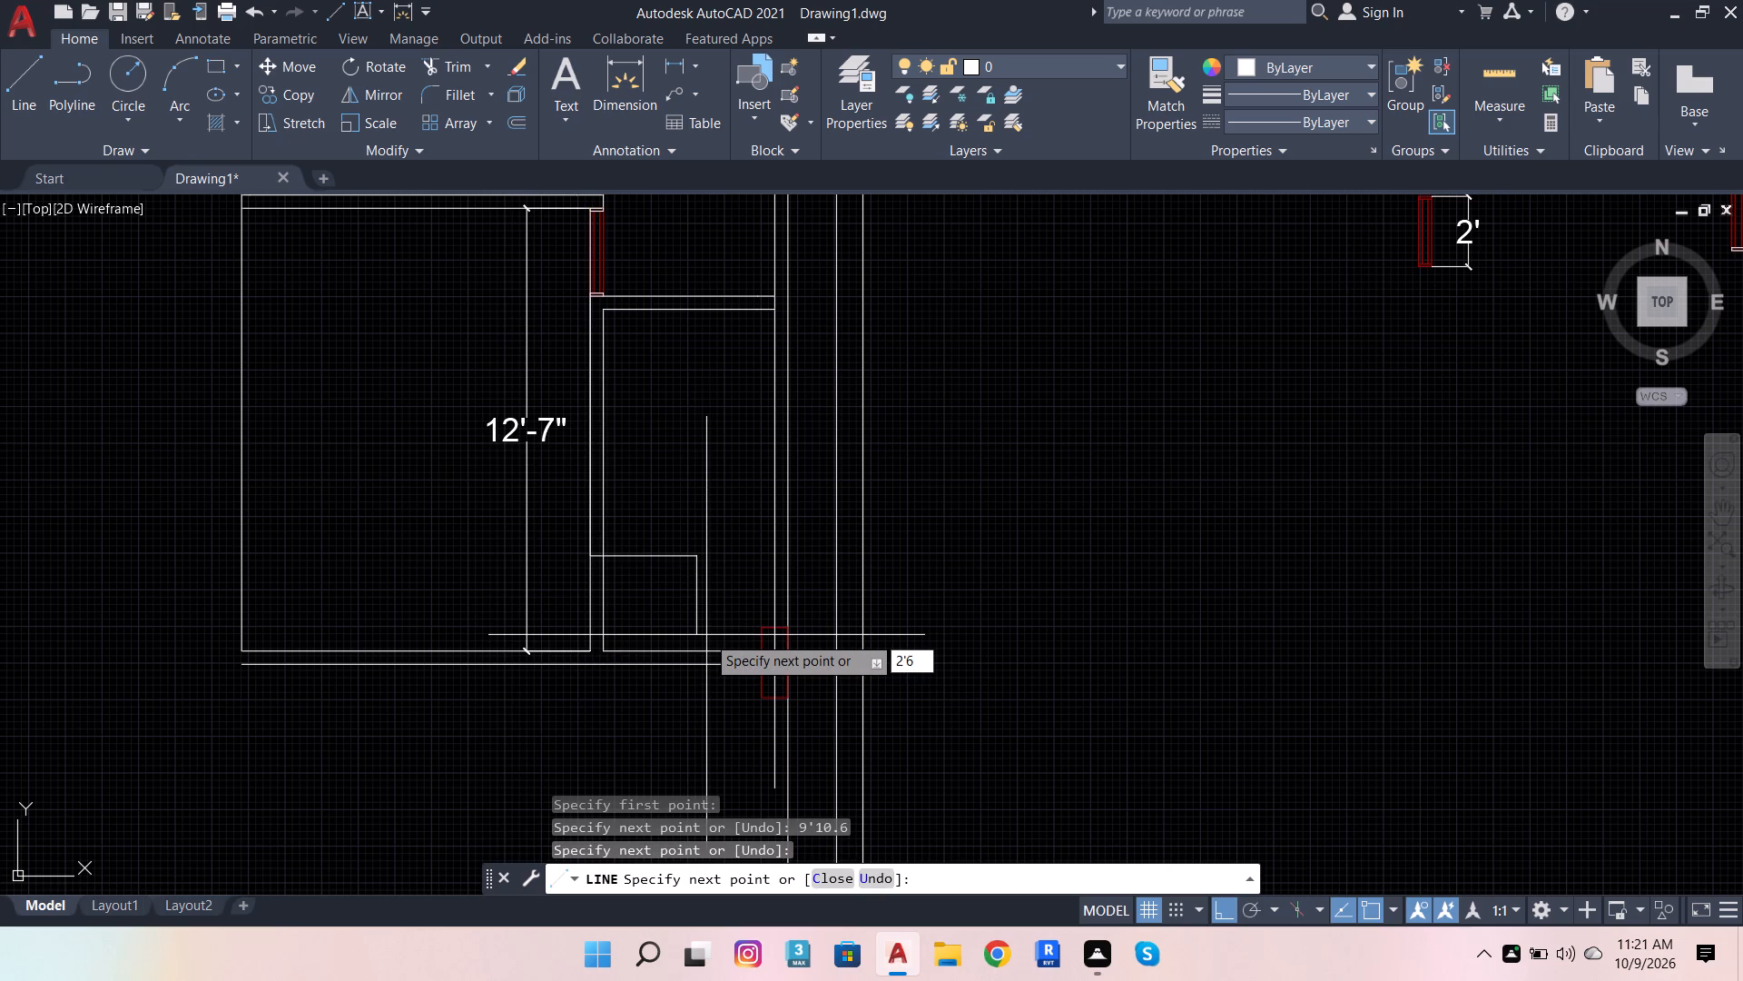
key(Return)
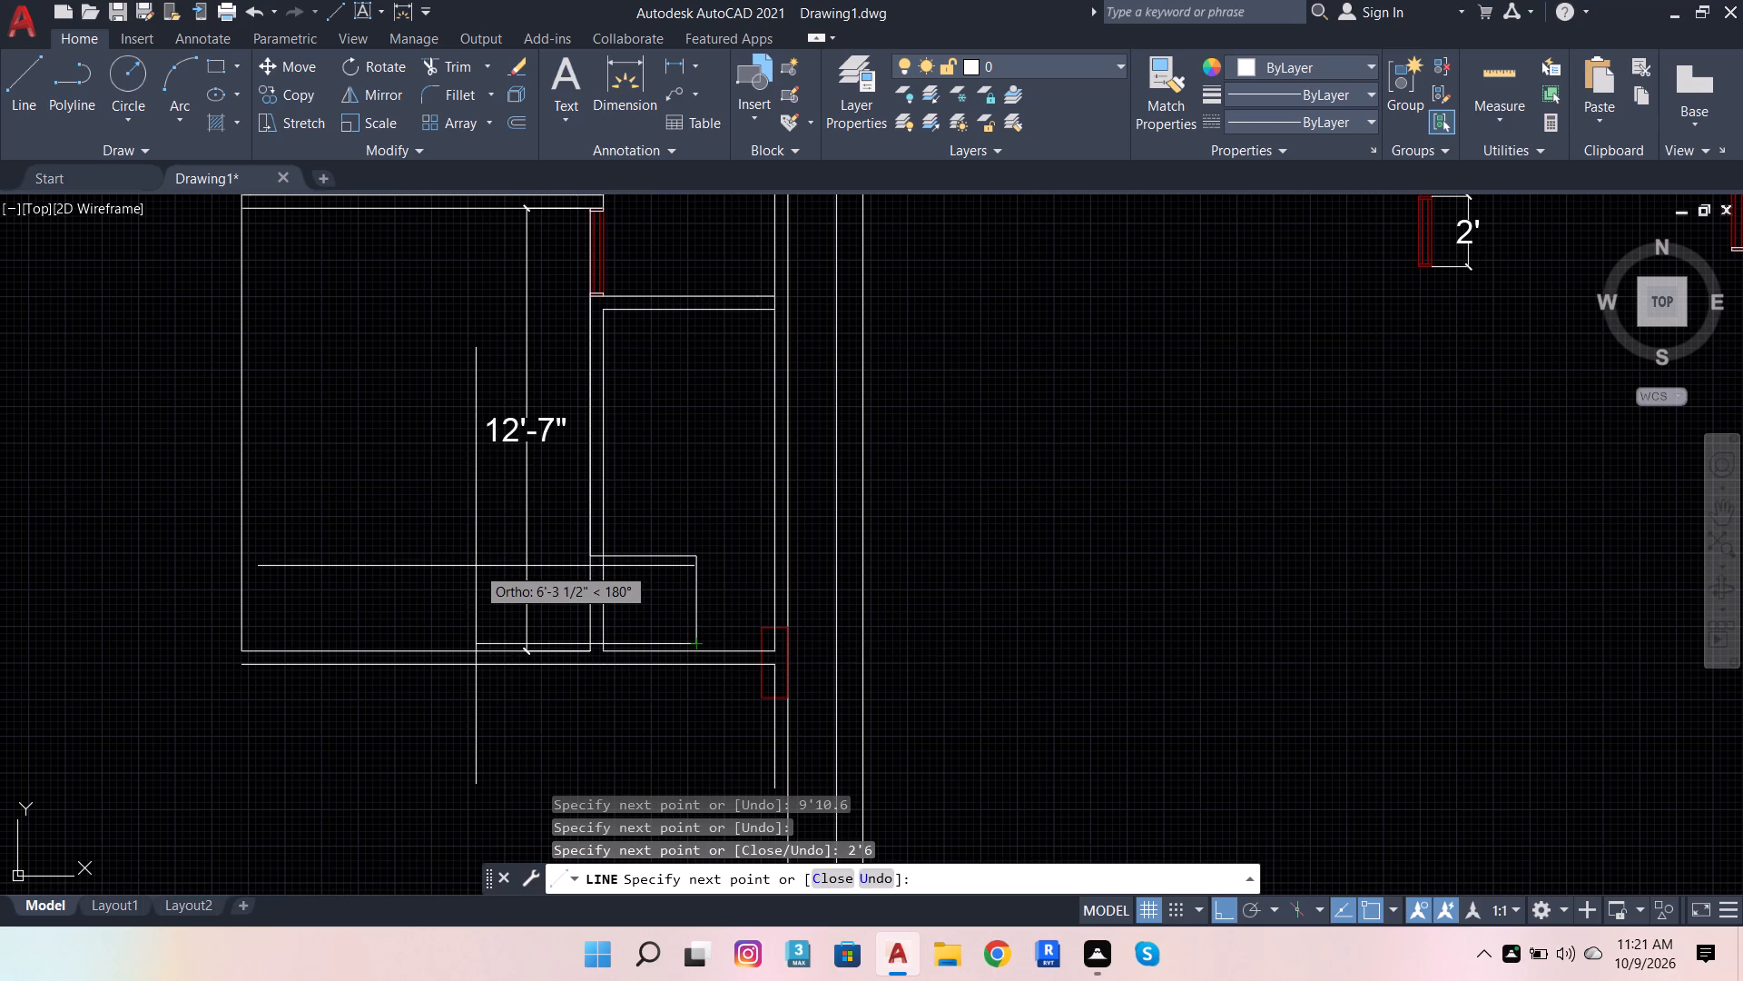
scroll(558, 617, up, 3)
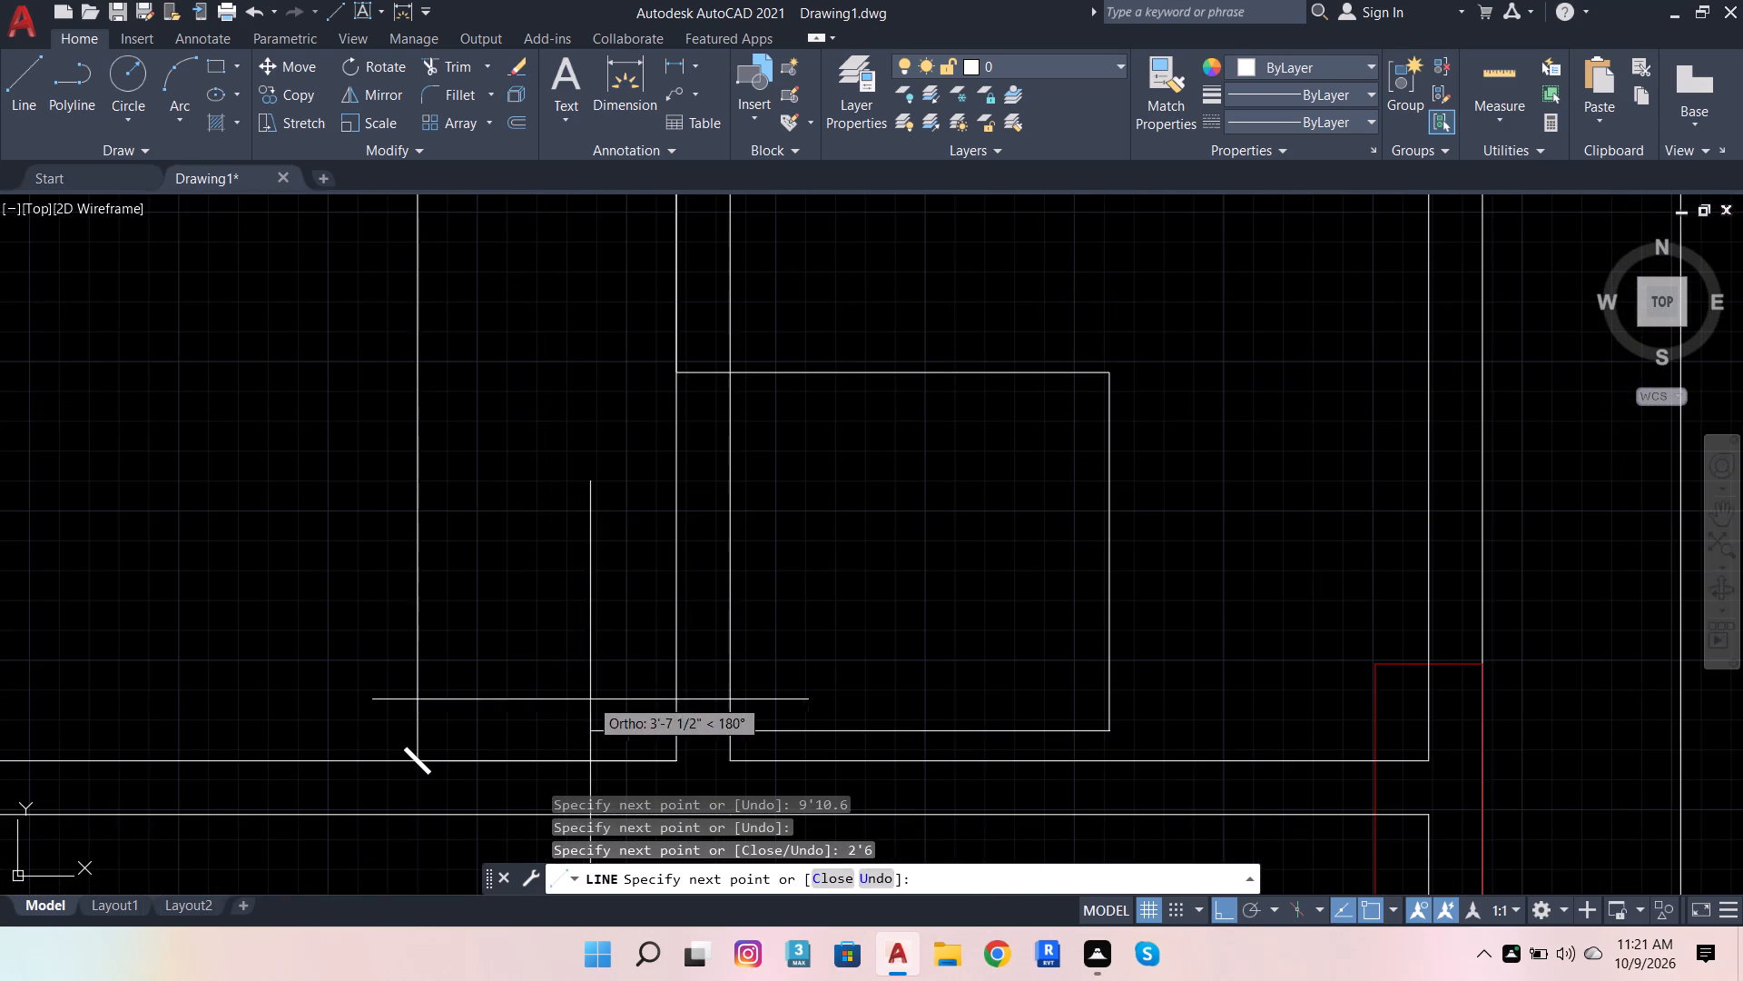
scroll(598, 718, up, 1)
click(598, 718)
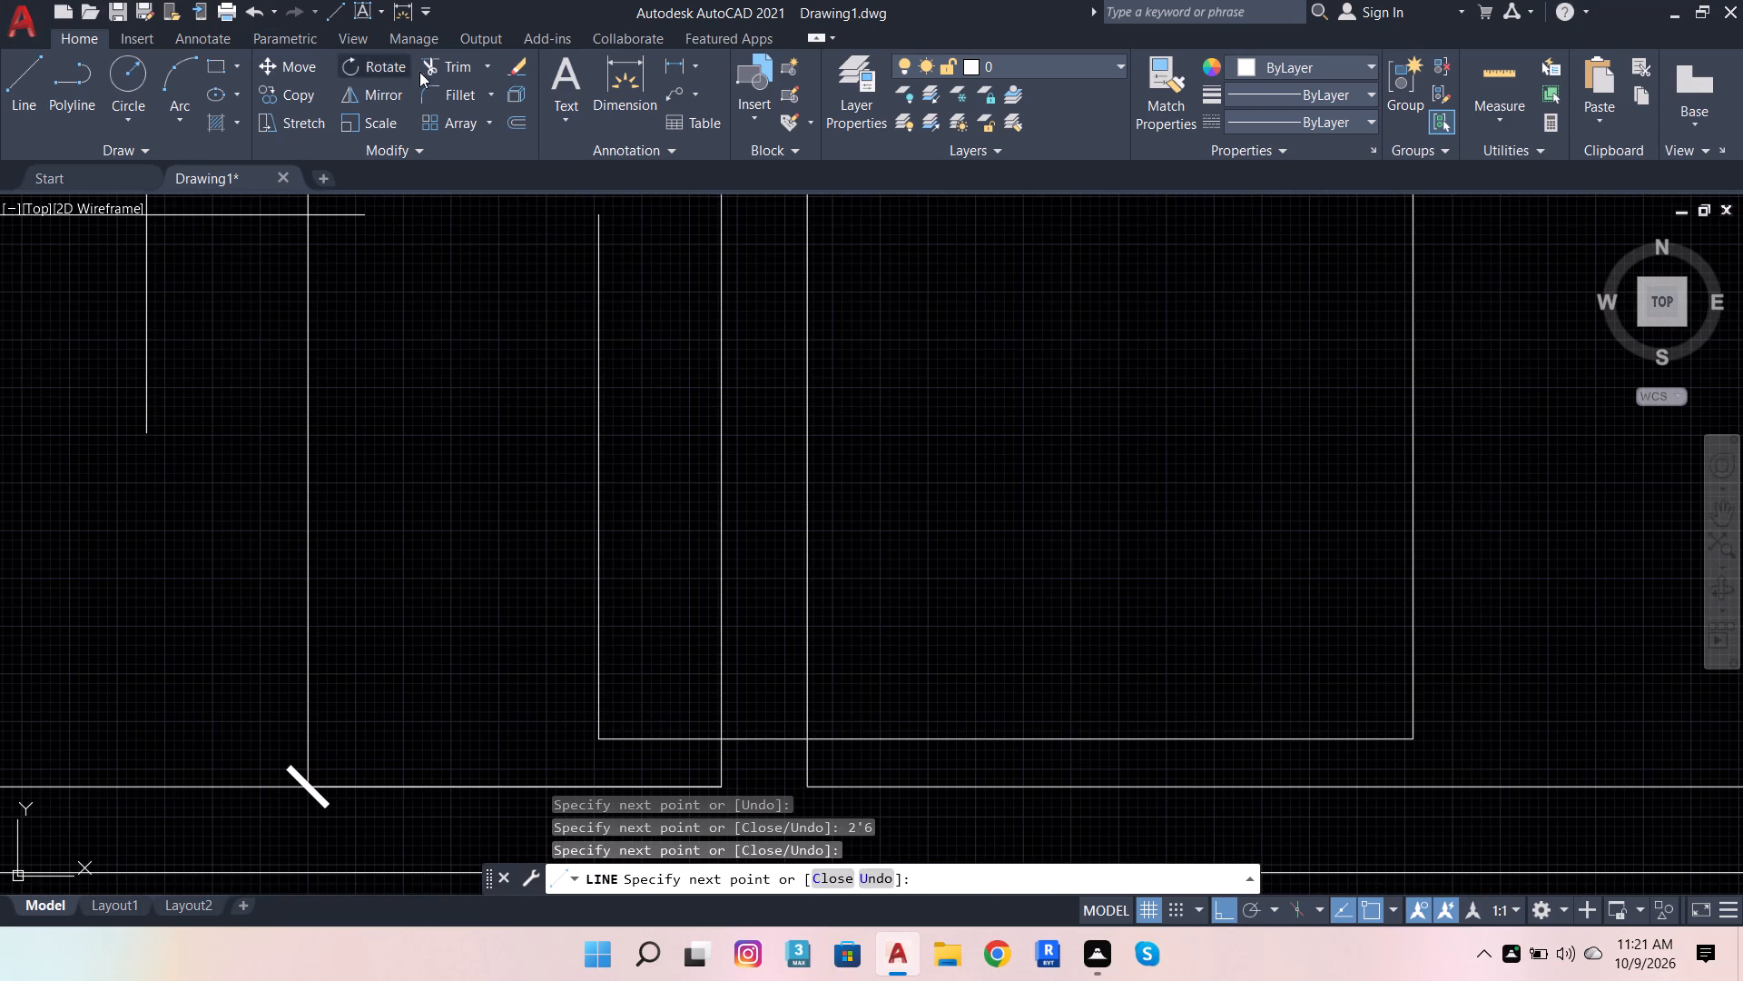
Trim the construction lines outside the vertical partition, keeping only the two short opening lines across it.
click(448, 72)
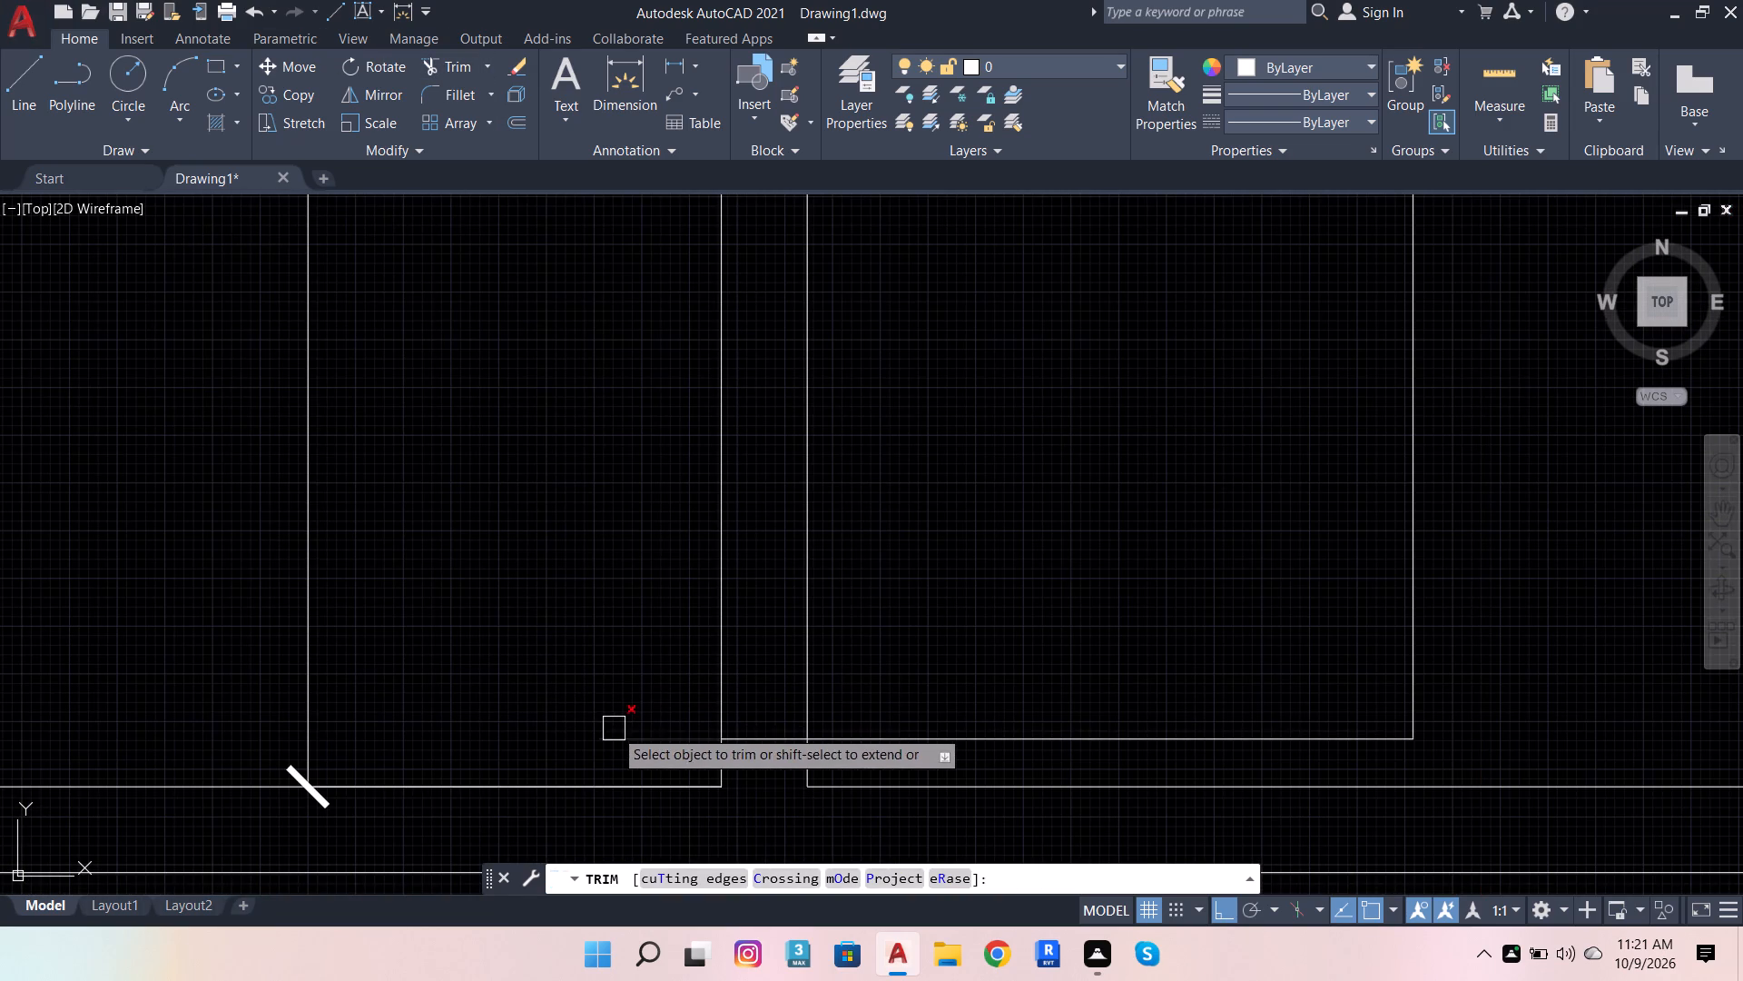
click(614, 728)
click(950, 740)
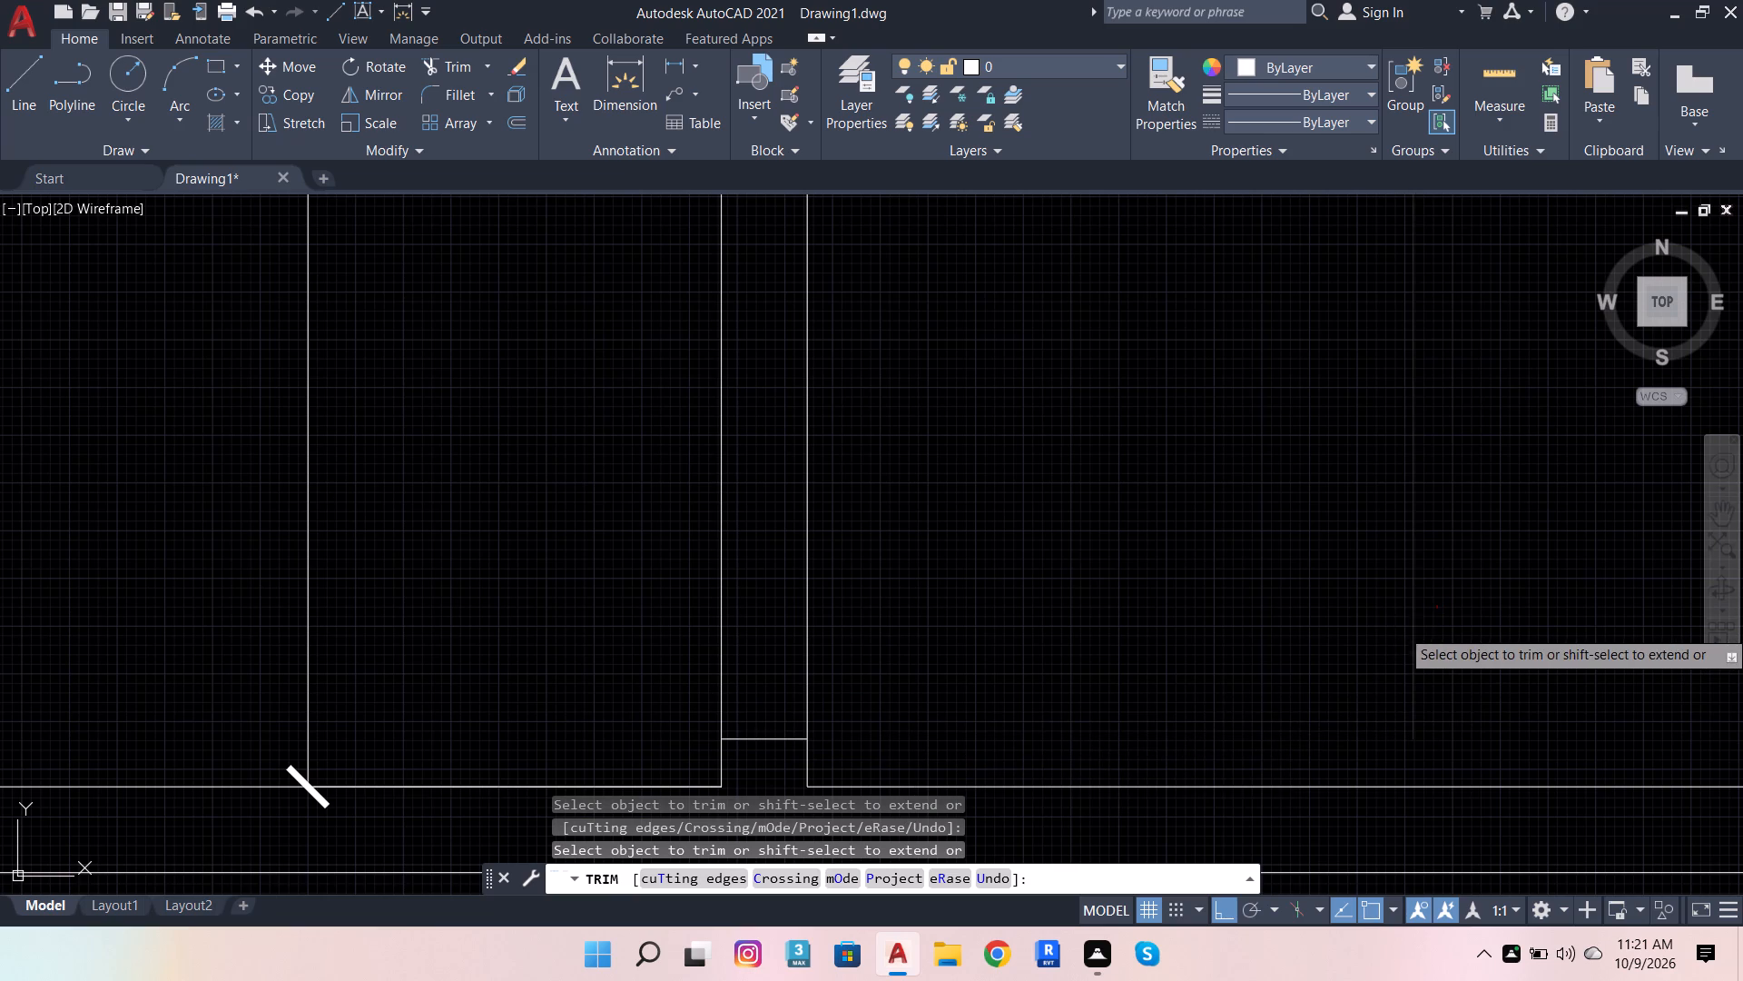
click(1423, 629)
scroll(1104, 709, down, 4)
click(1118, 631)
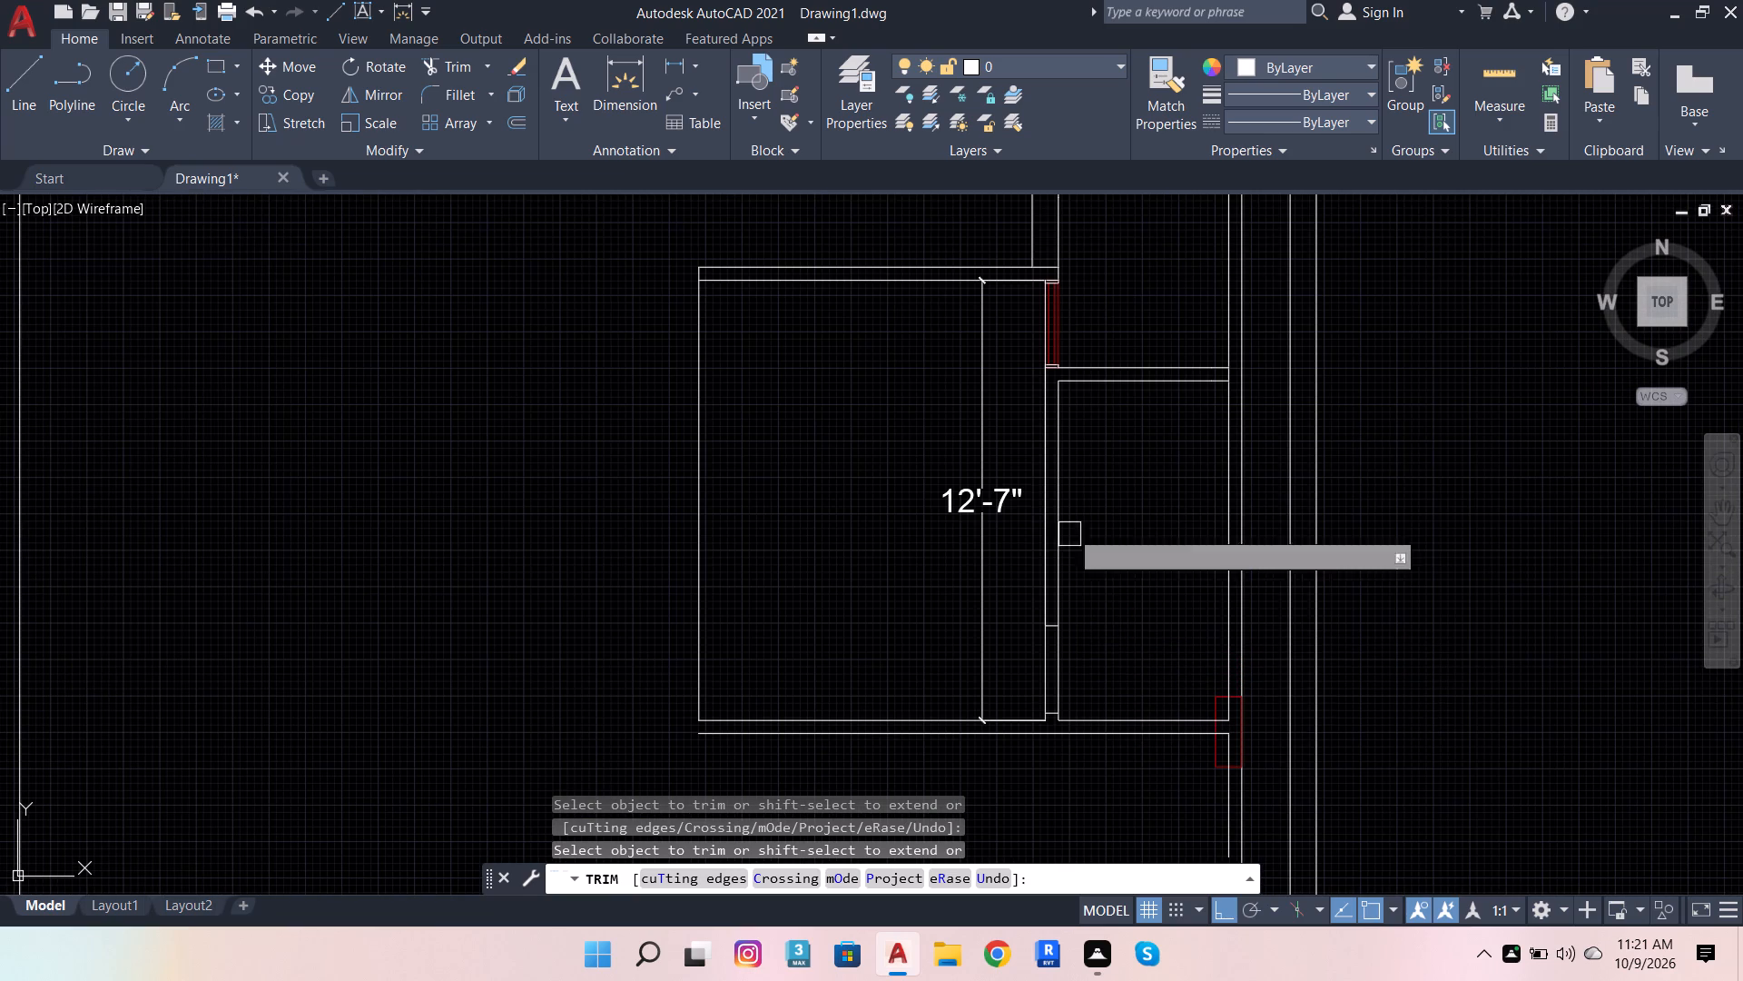
scroll(1061, 319, up, 2)
key(Escape)
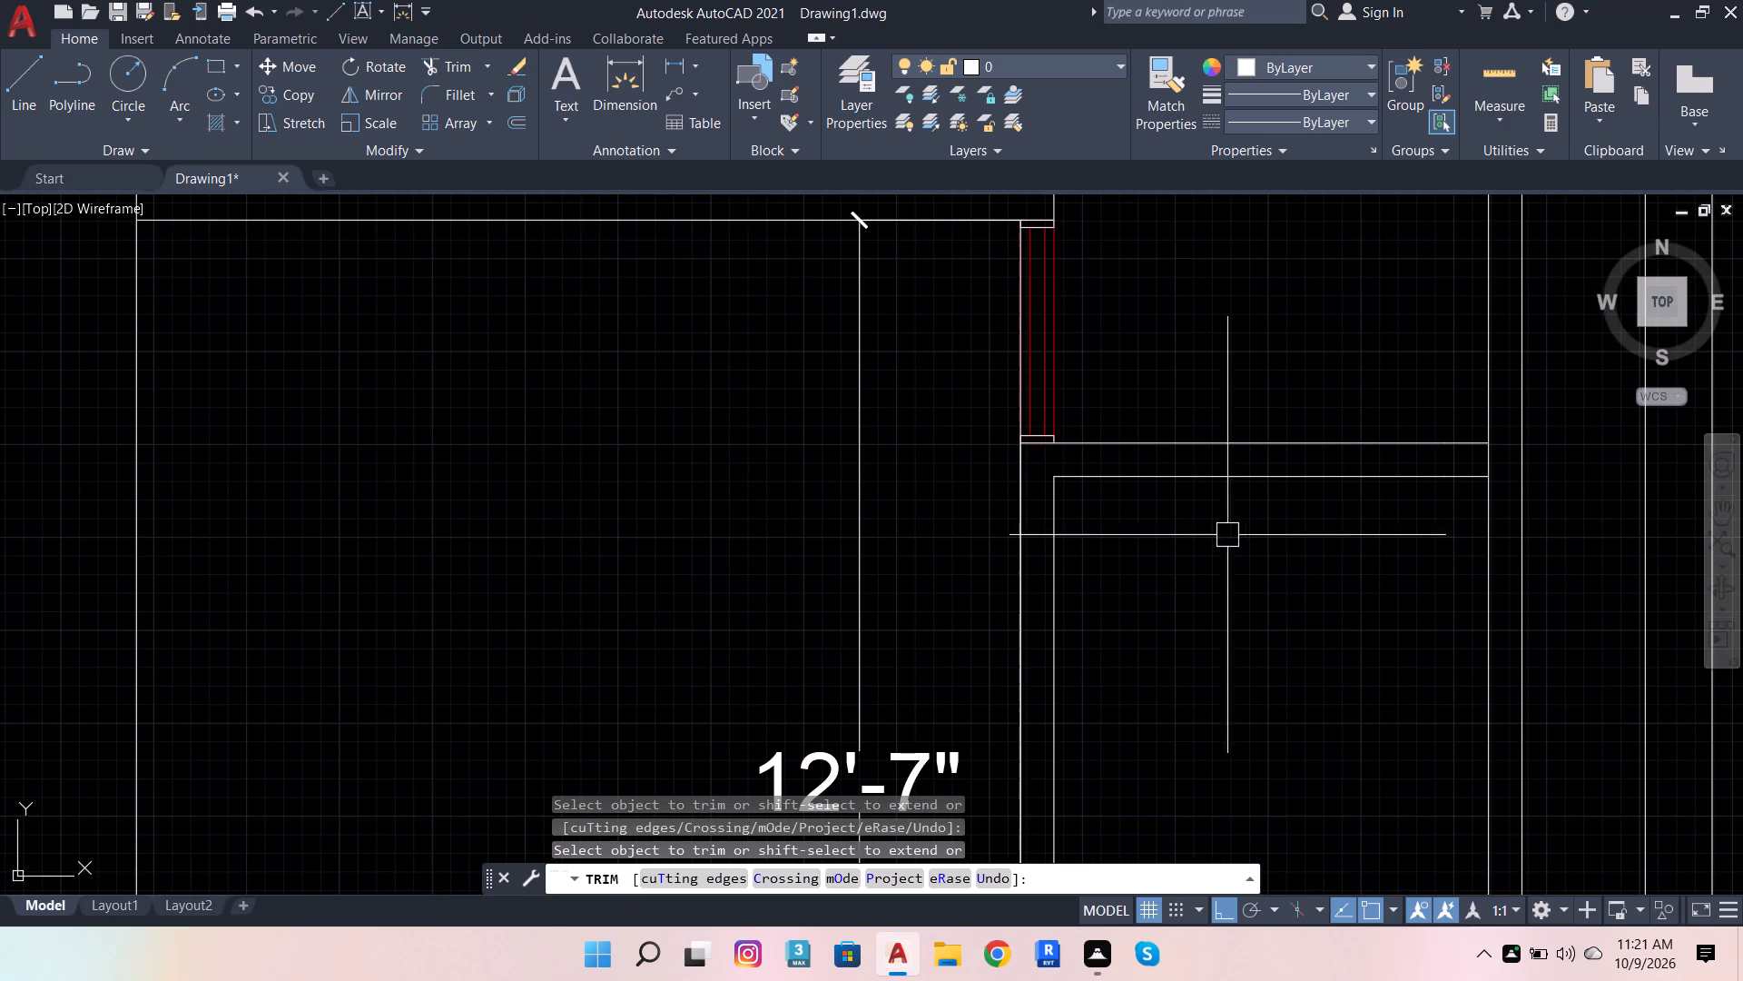
Delete the leftover construction line running along the west face of the vertical partition below the window block.
scroll(1012, 403, up, 2)
click(1022, 411)
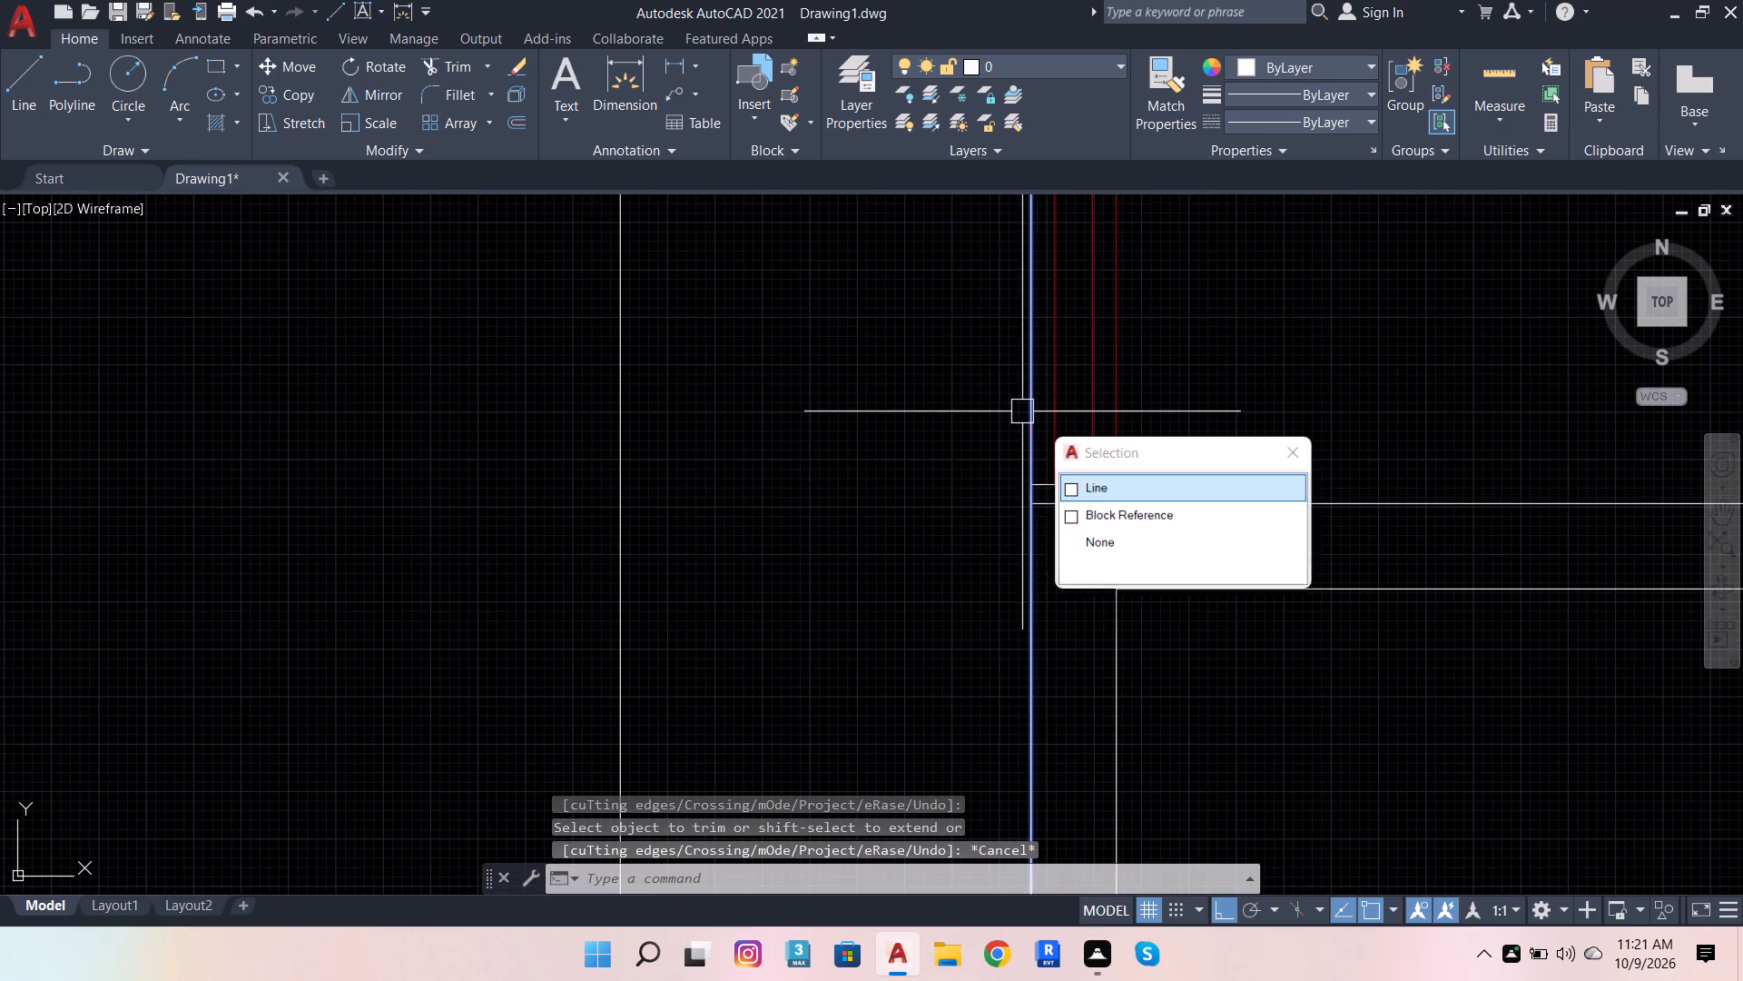
scroll(702, 421, down, 3)
scroll(1078, 467, down, 3)
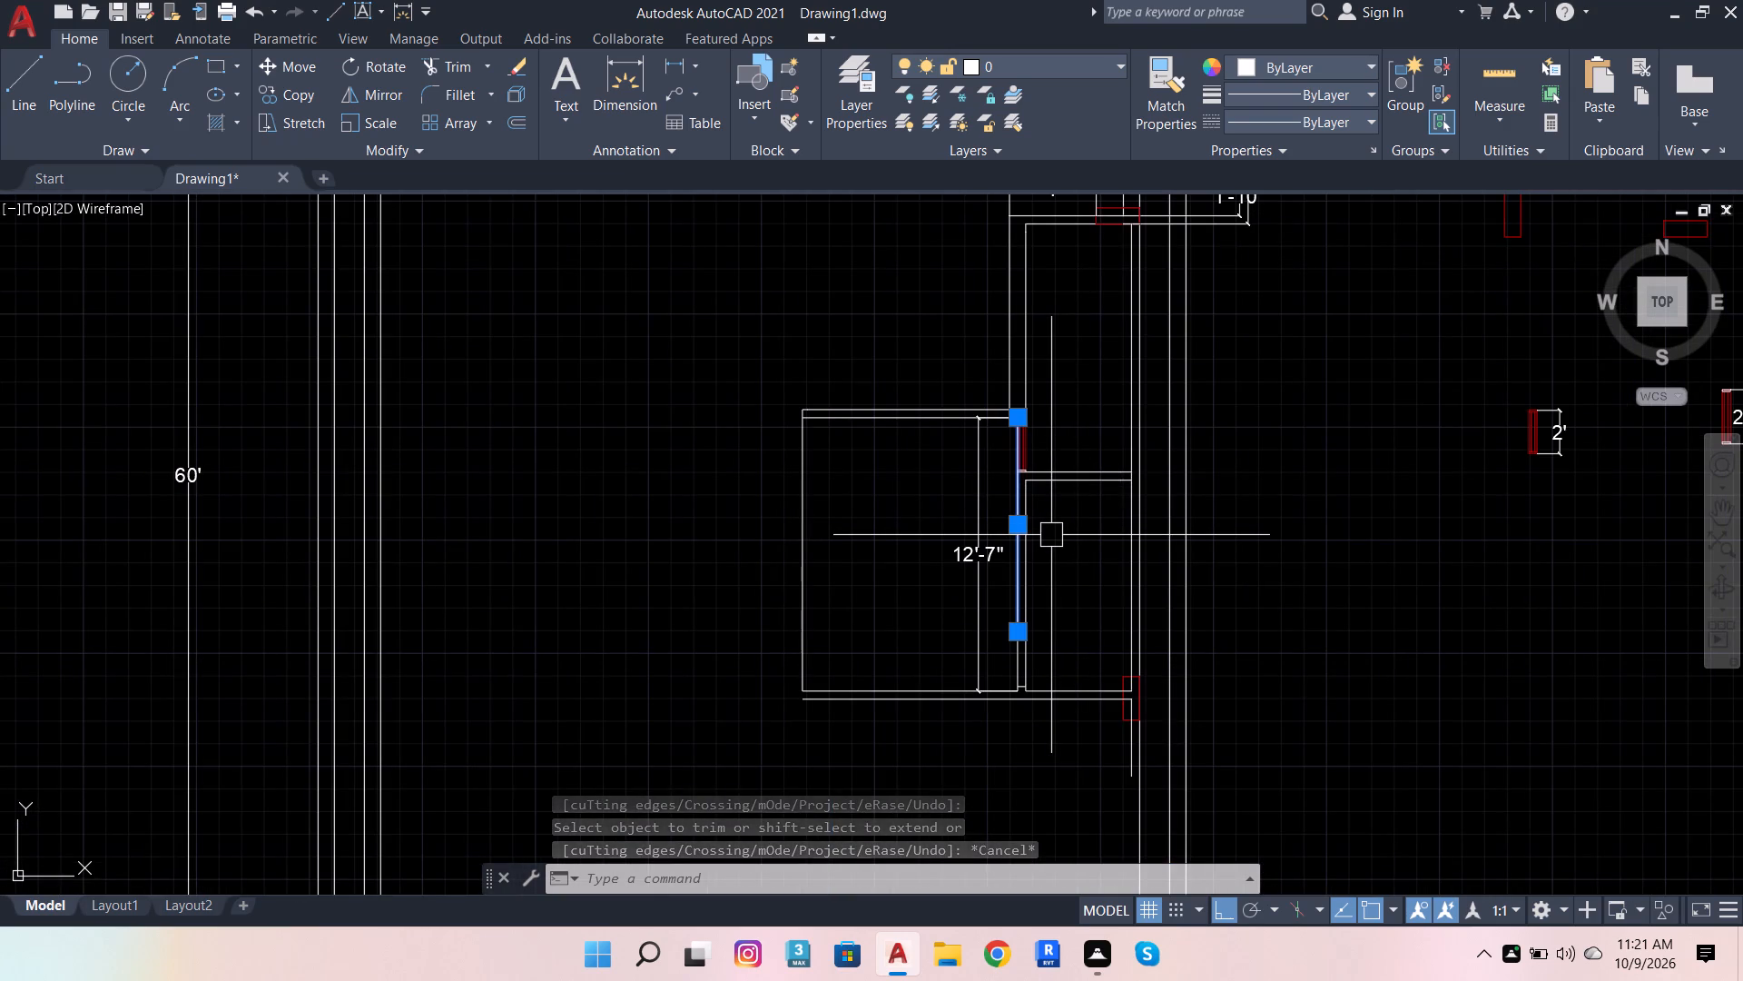
key(Delete)
Trim both vertical partition lines between the two short opening lines to open the doorway above the lower wall.
scroll(1010, 640, up, 2)
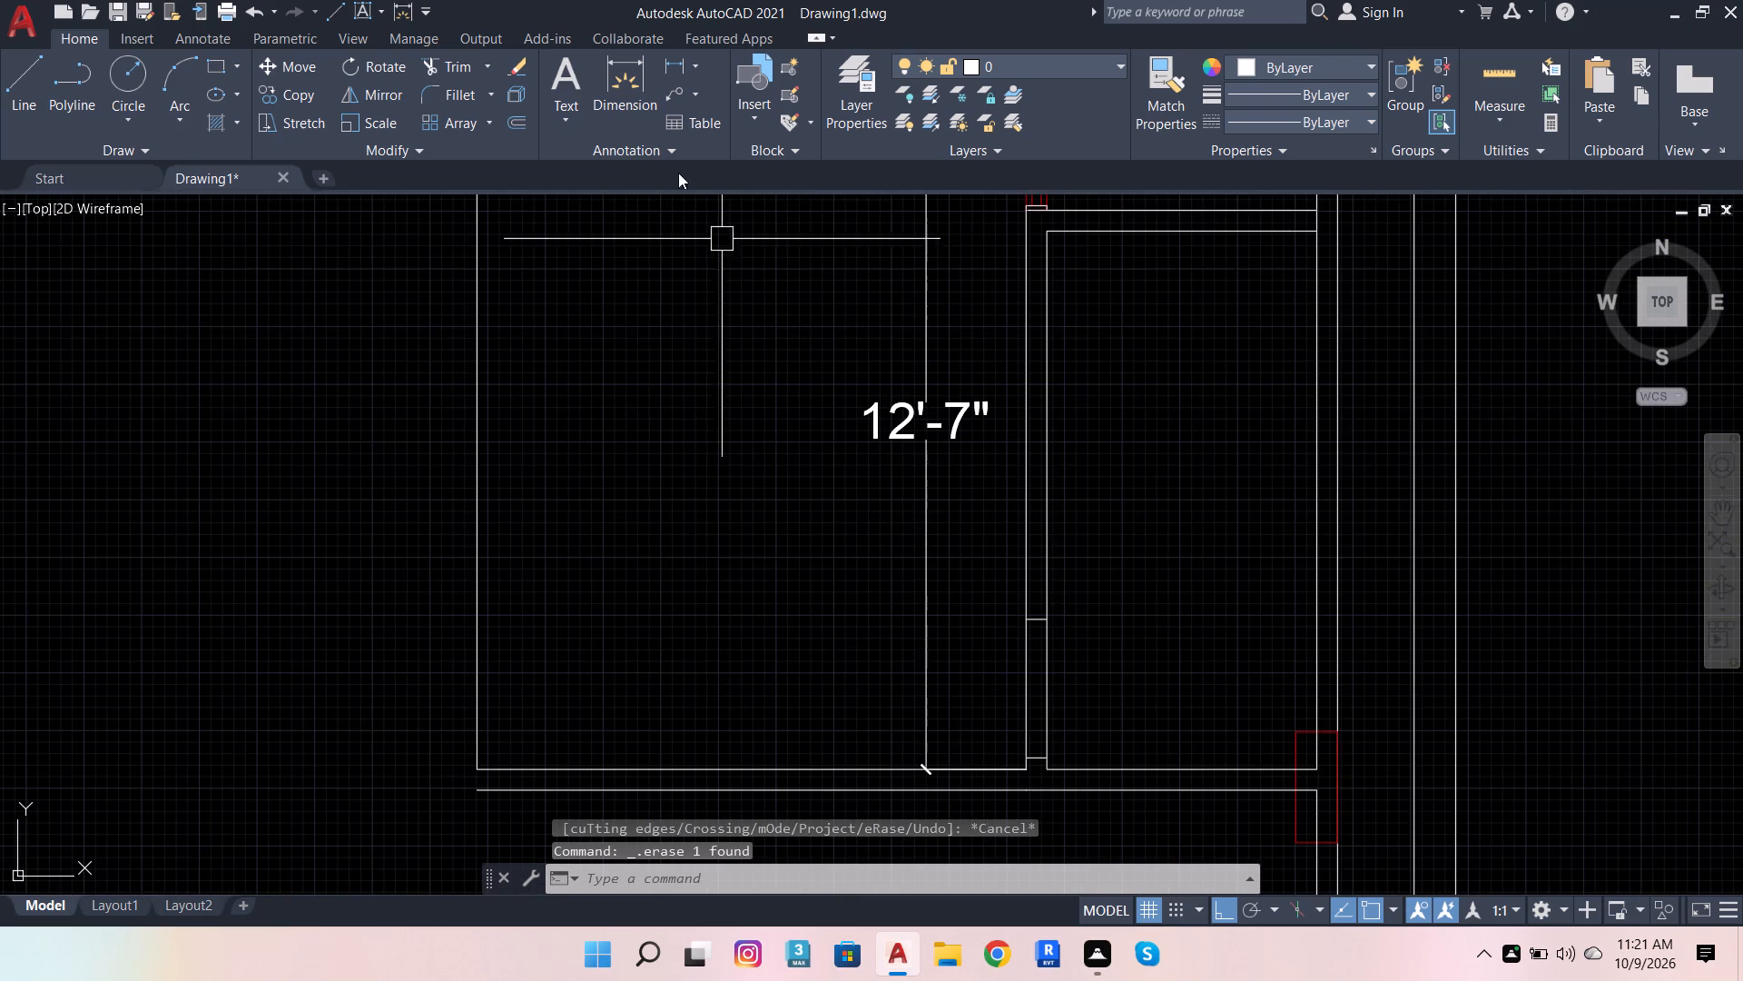
click(441, 63)
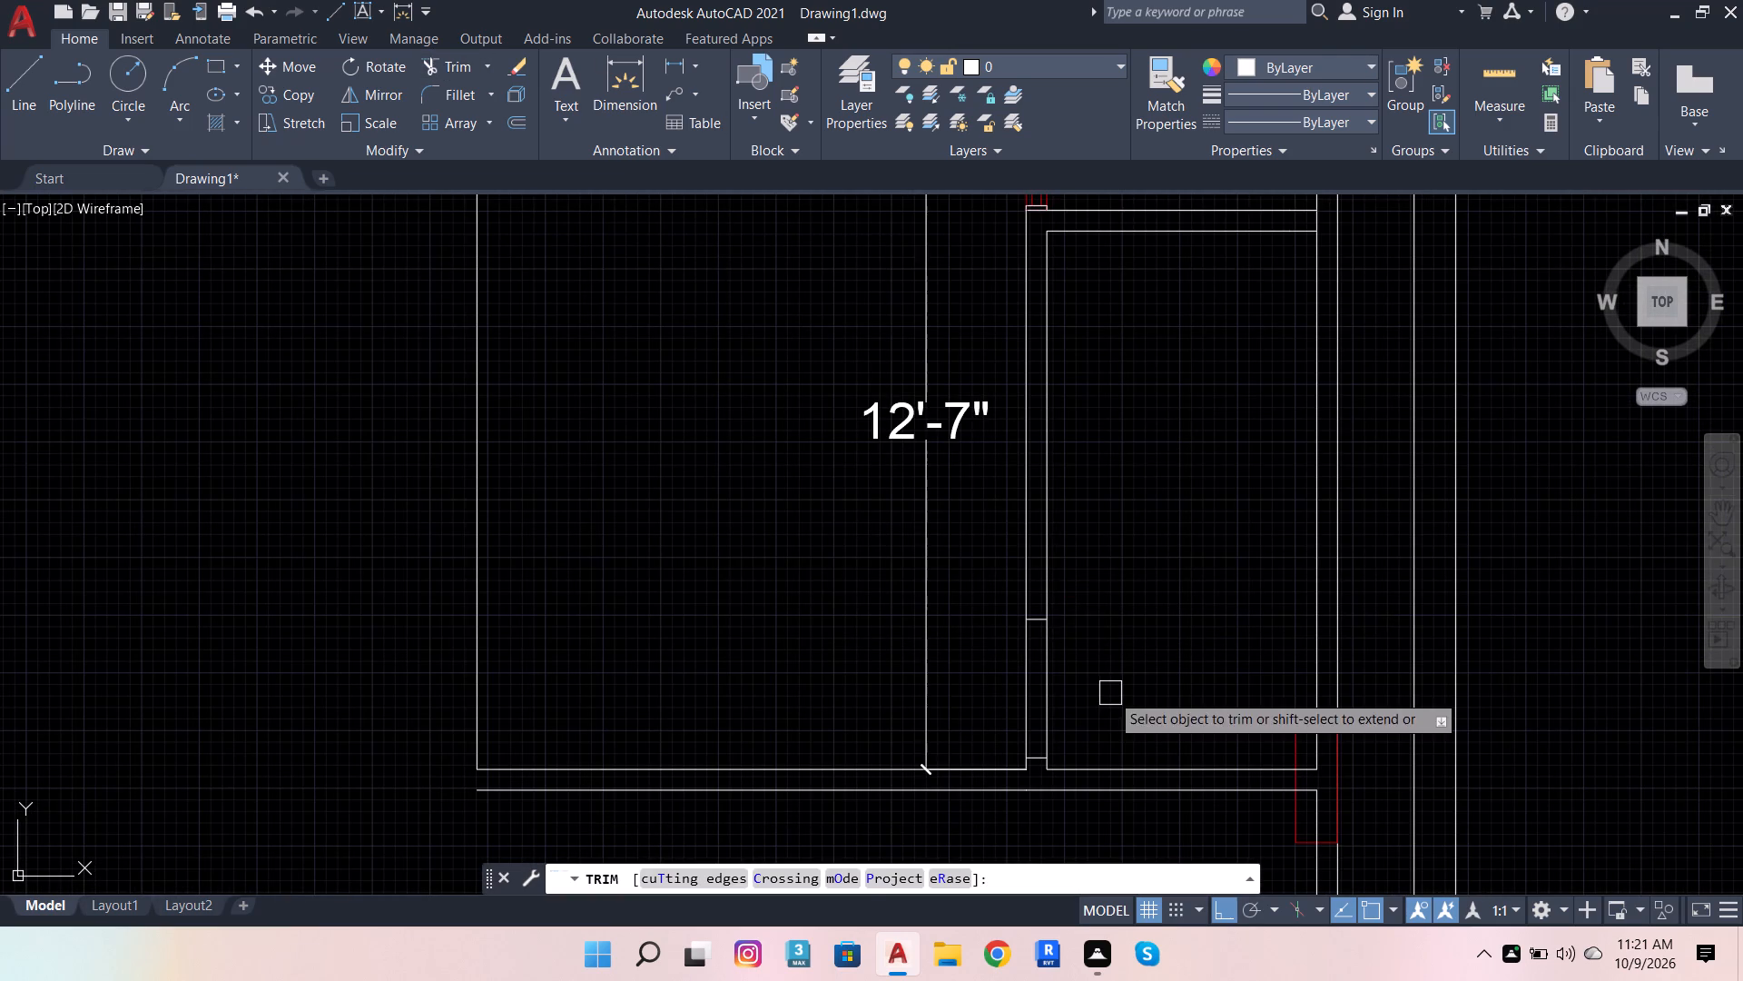
drag(1107, 690, 1009, 674)
scroll(1186, 689, down, 2)
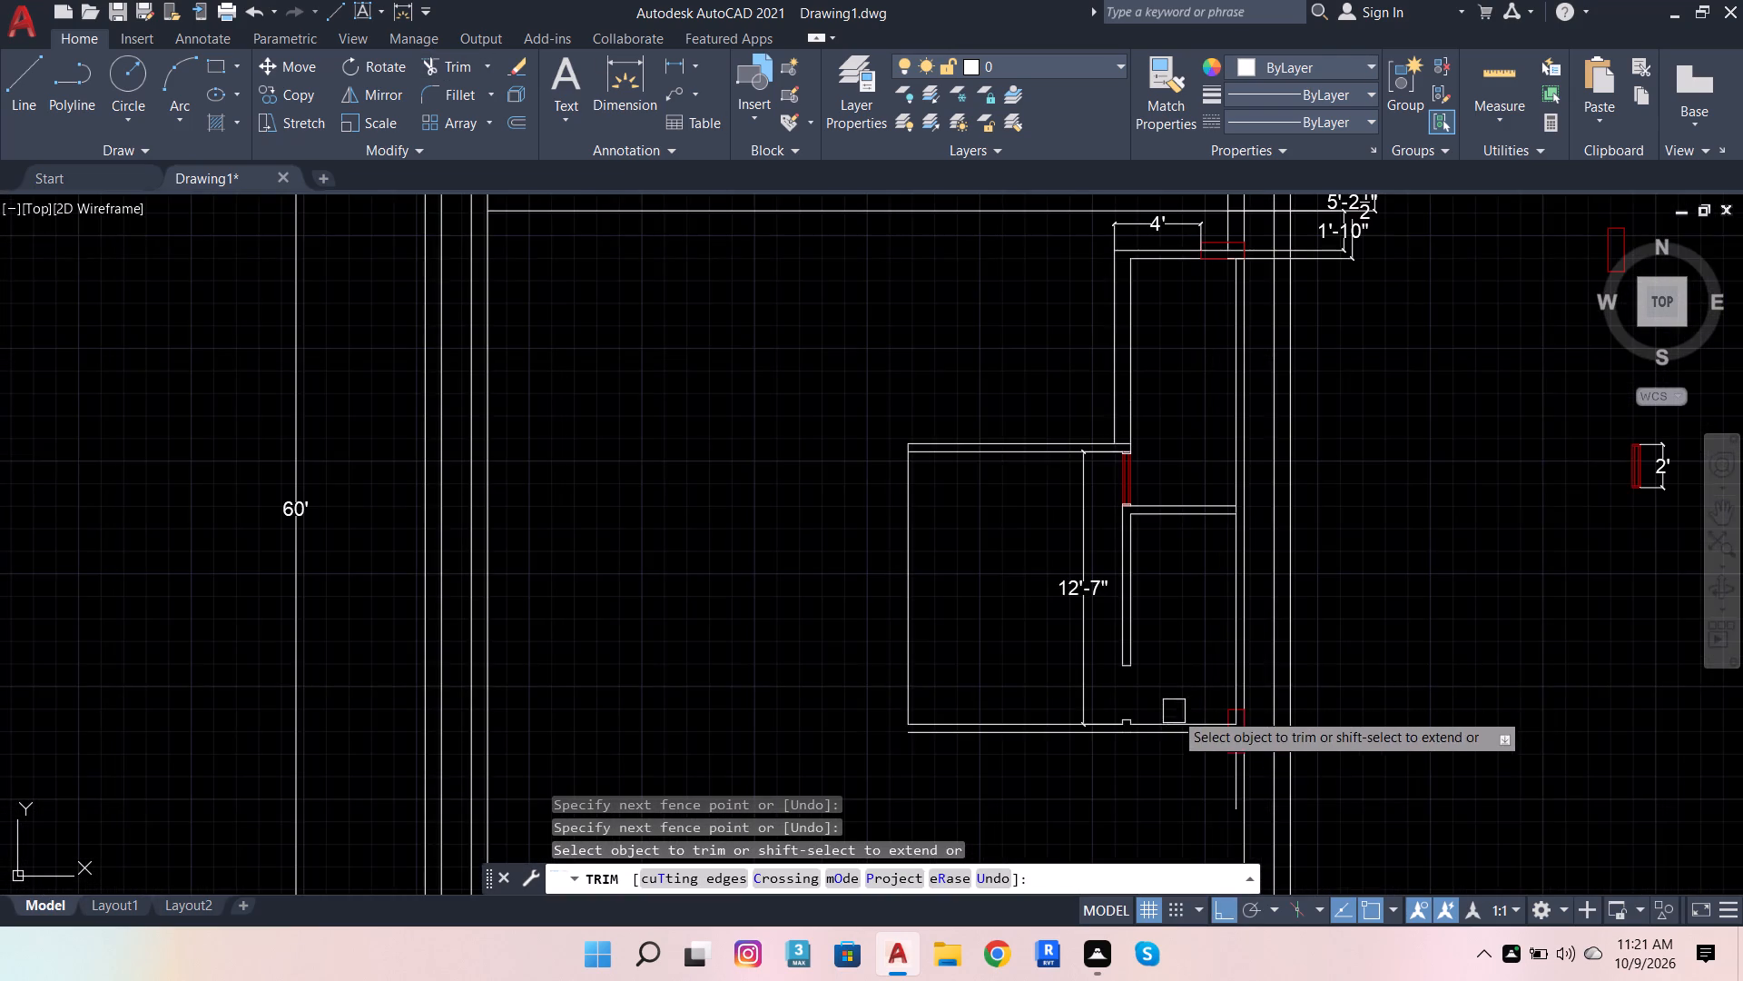
Extend the lower opening line from the partition stub east to the outer line of the east wall as a guide.
scroll(1175, 727, up, 3)
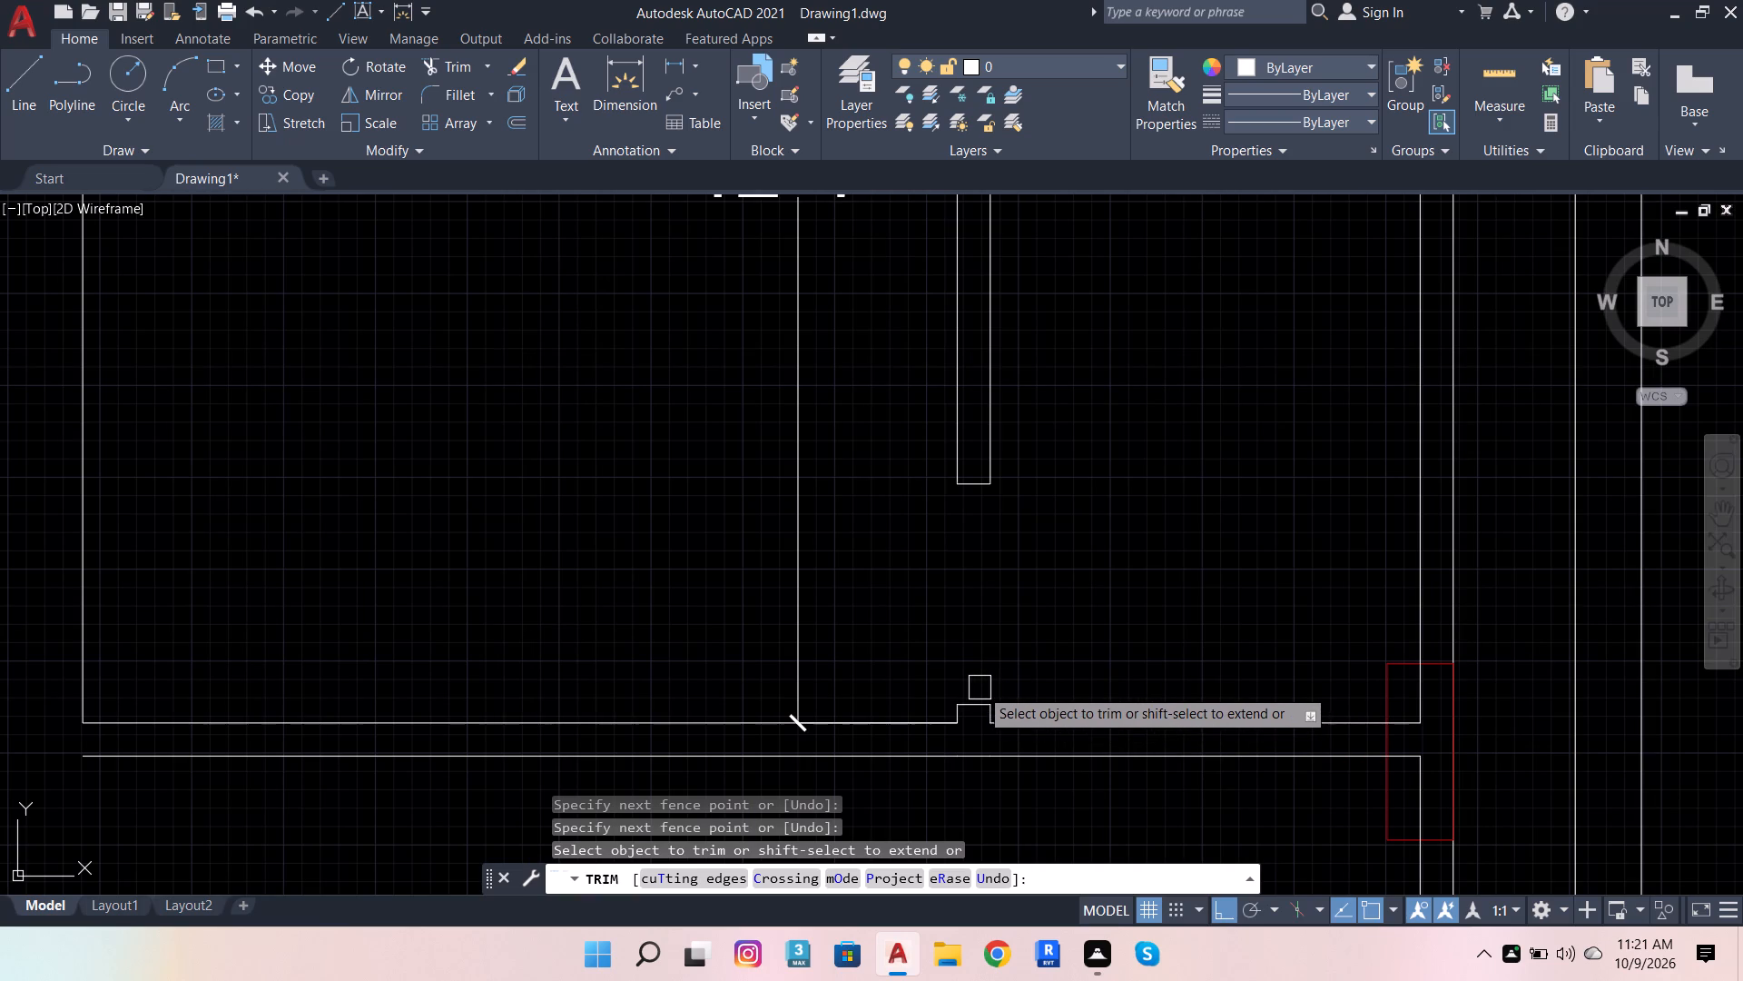
shift+click(975, 696)
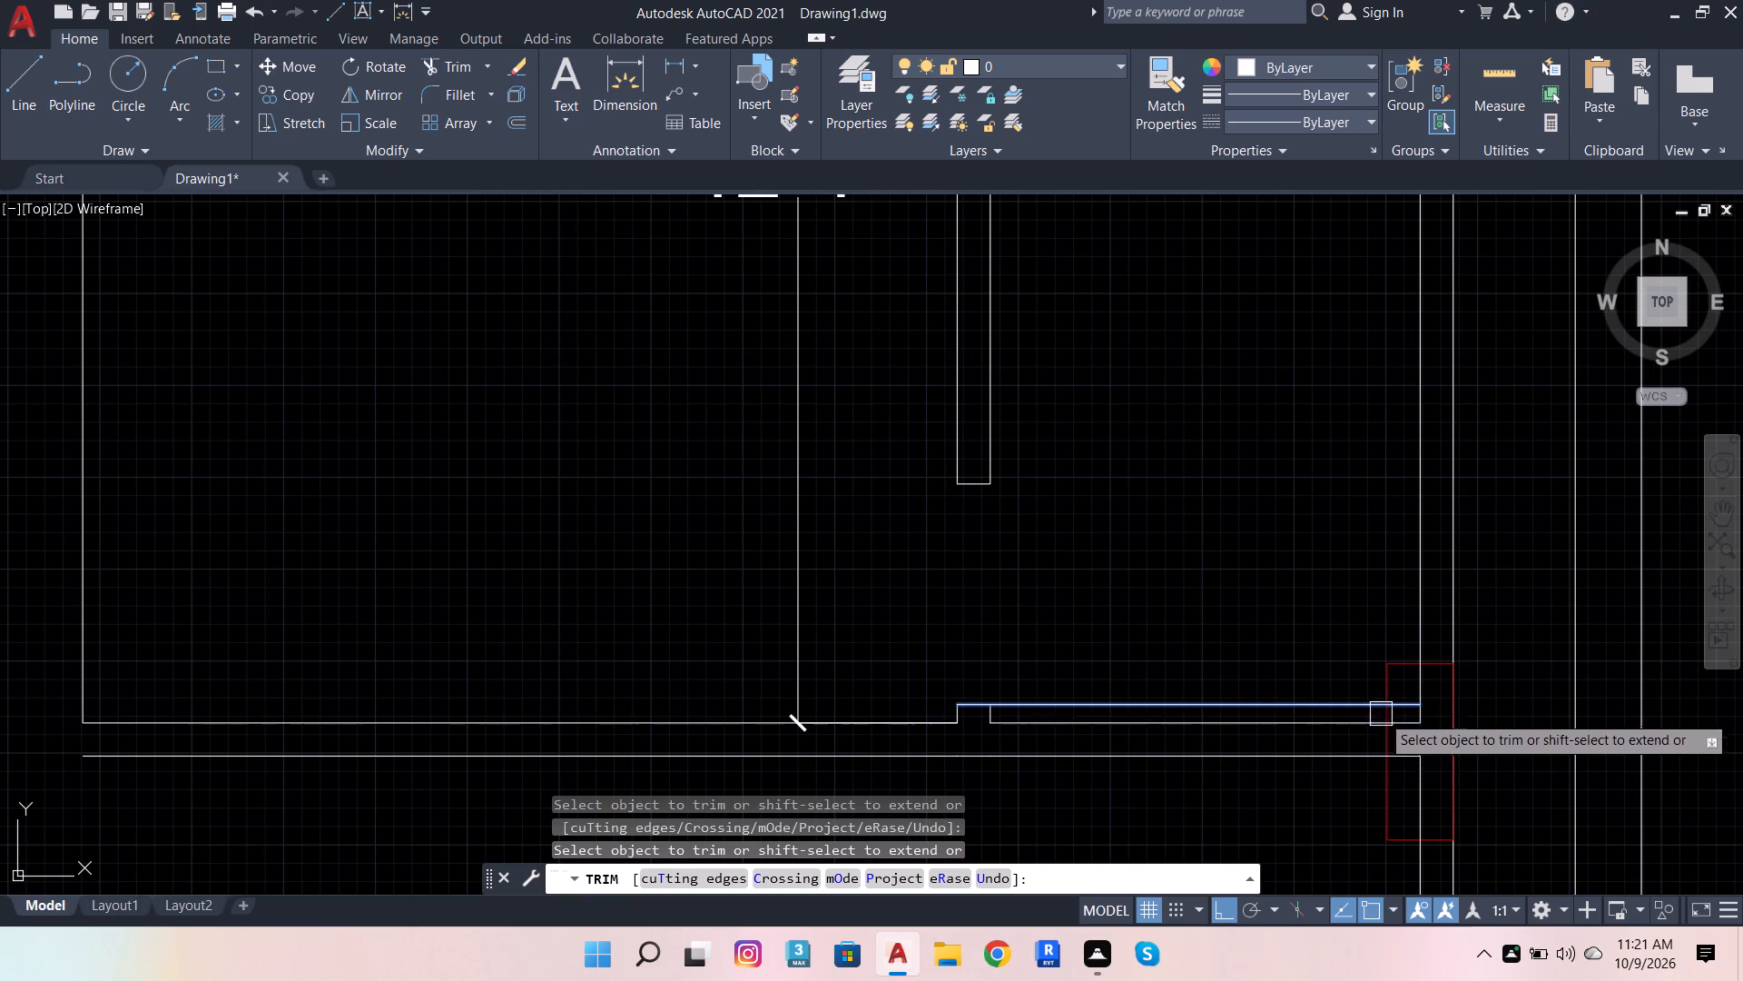
shift+click(1336, 697)
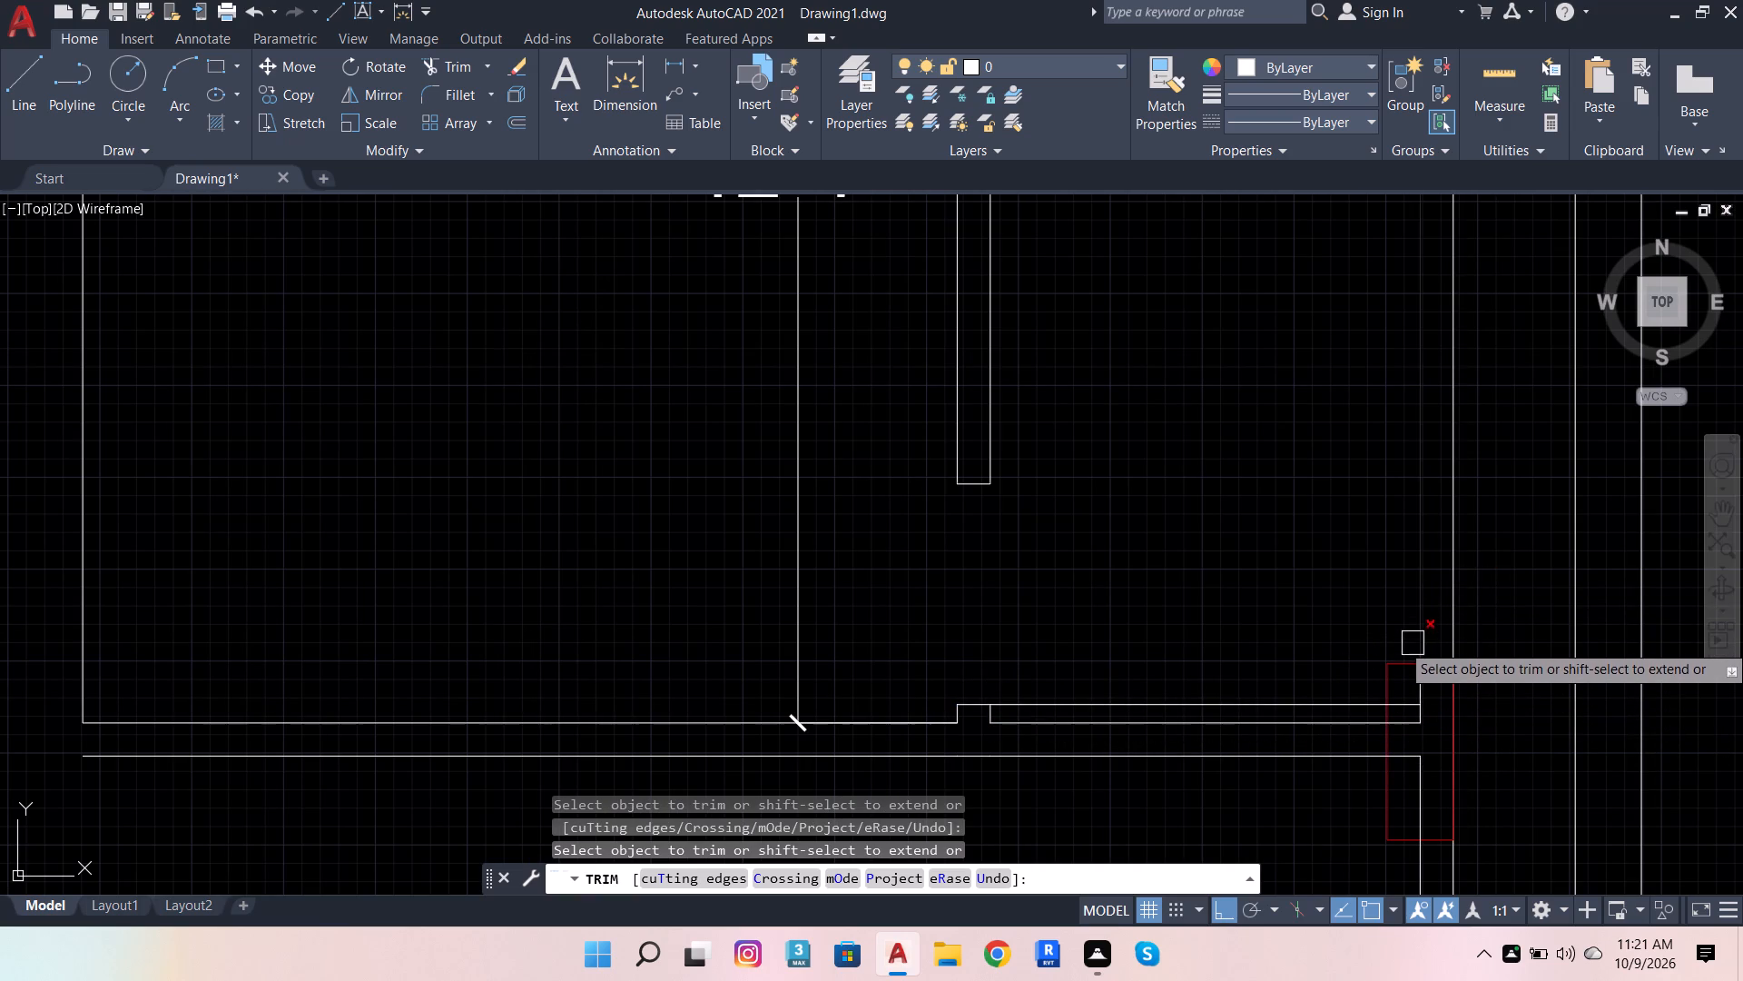
shift+click(1301, 700)
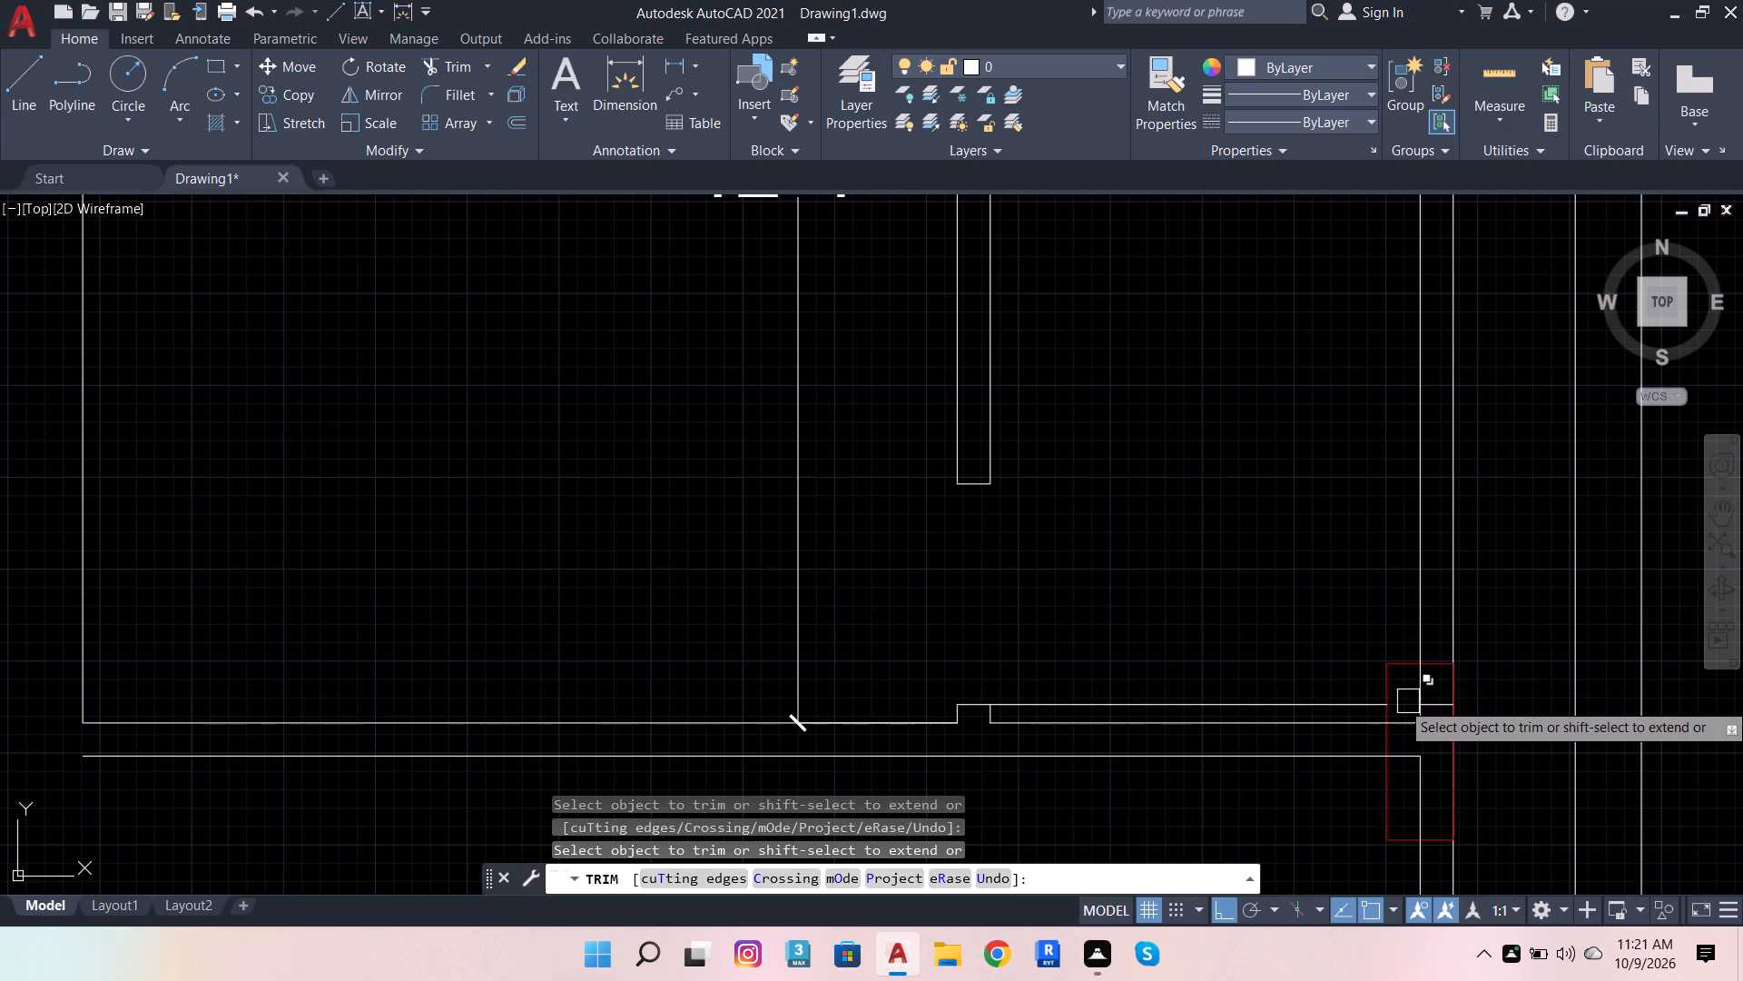
scroll(1386, 700, up, 2)
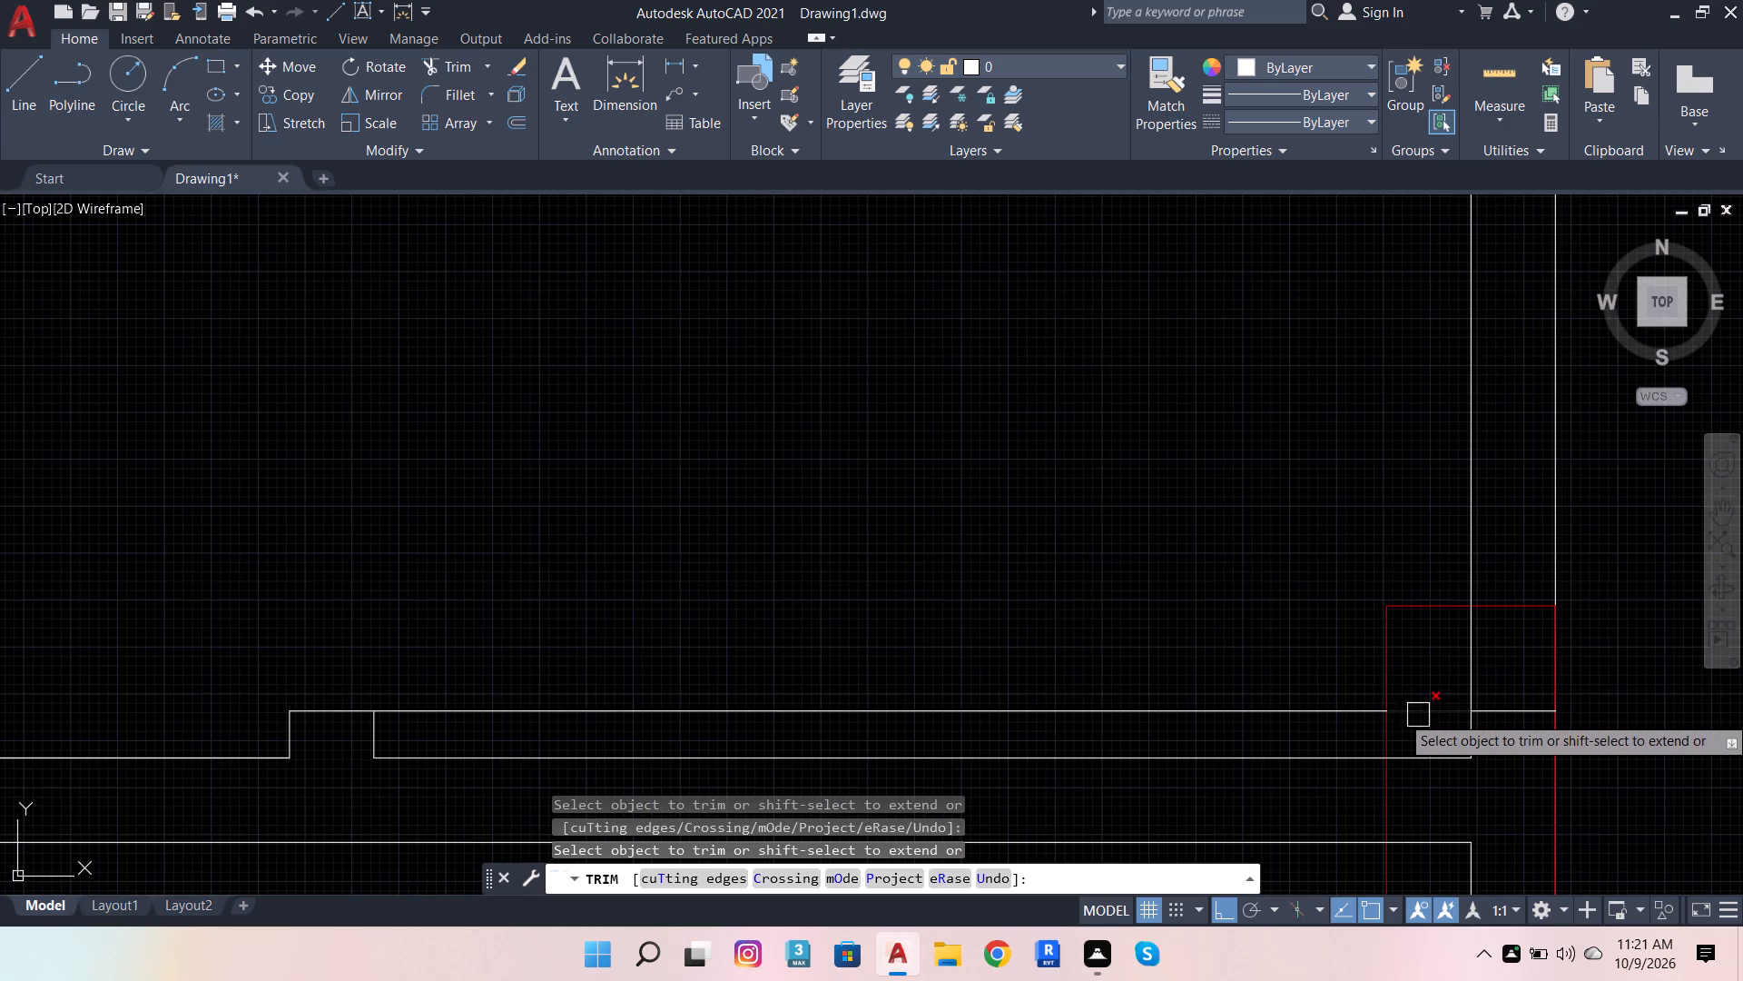
key(Escape)
Move the red block at the lower wall down about 5 1/2" so its top-right corner meets the extended guide line's end.
click(1420, 611)
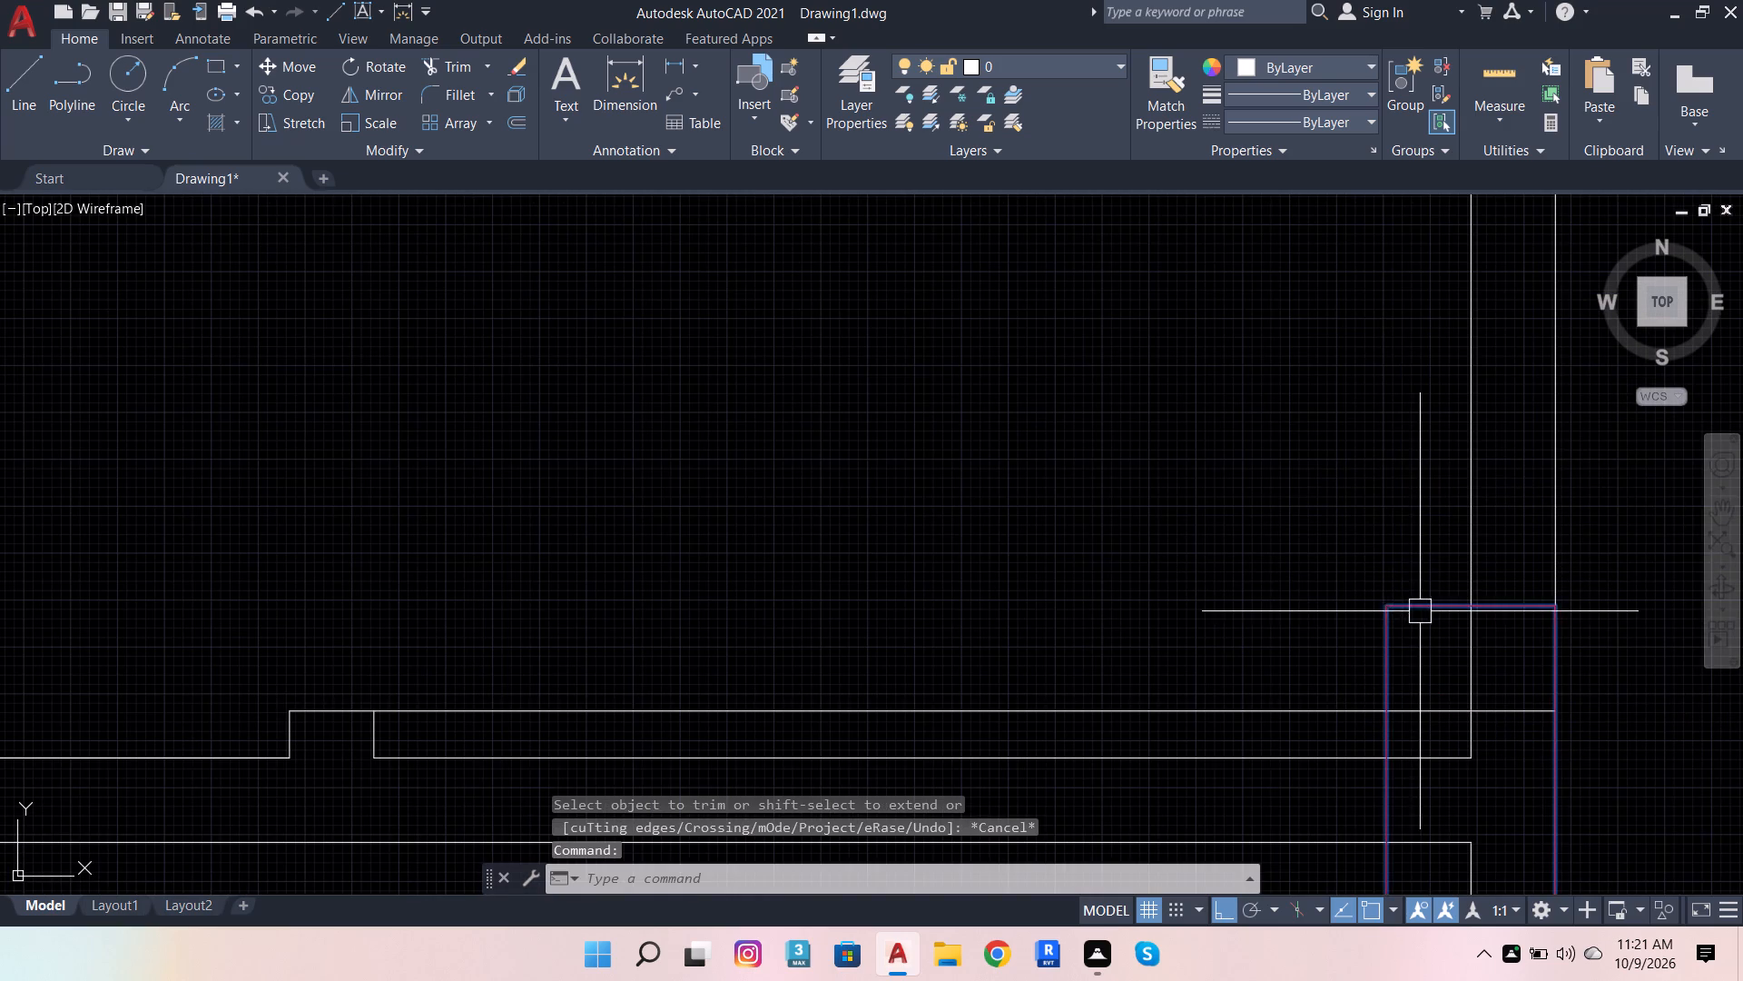
key(m)
click(1504, 646)
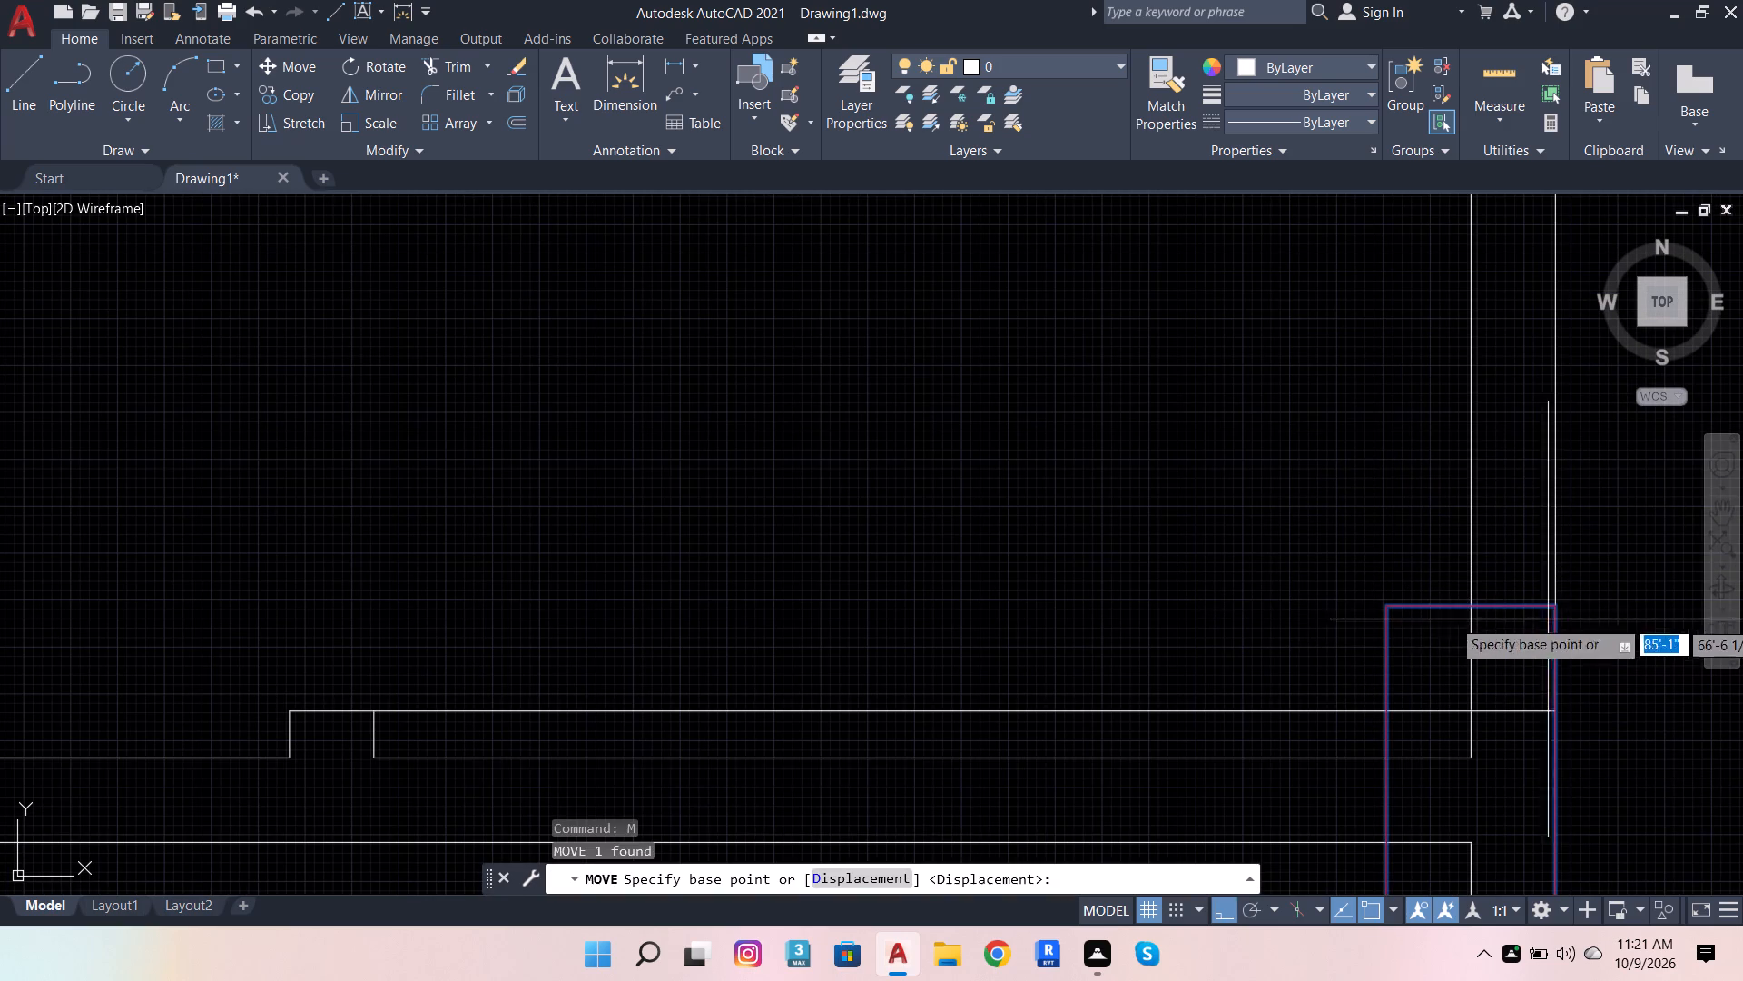
click(1562, 610)
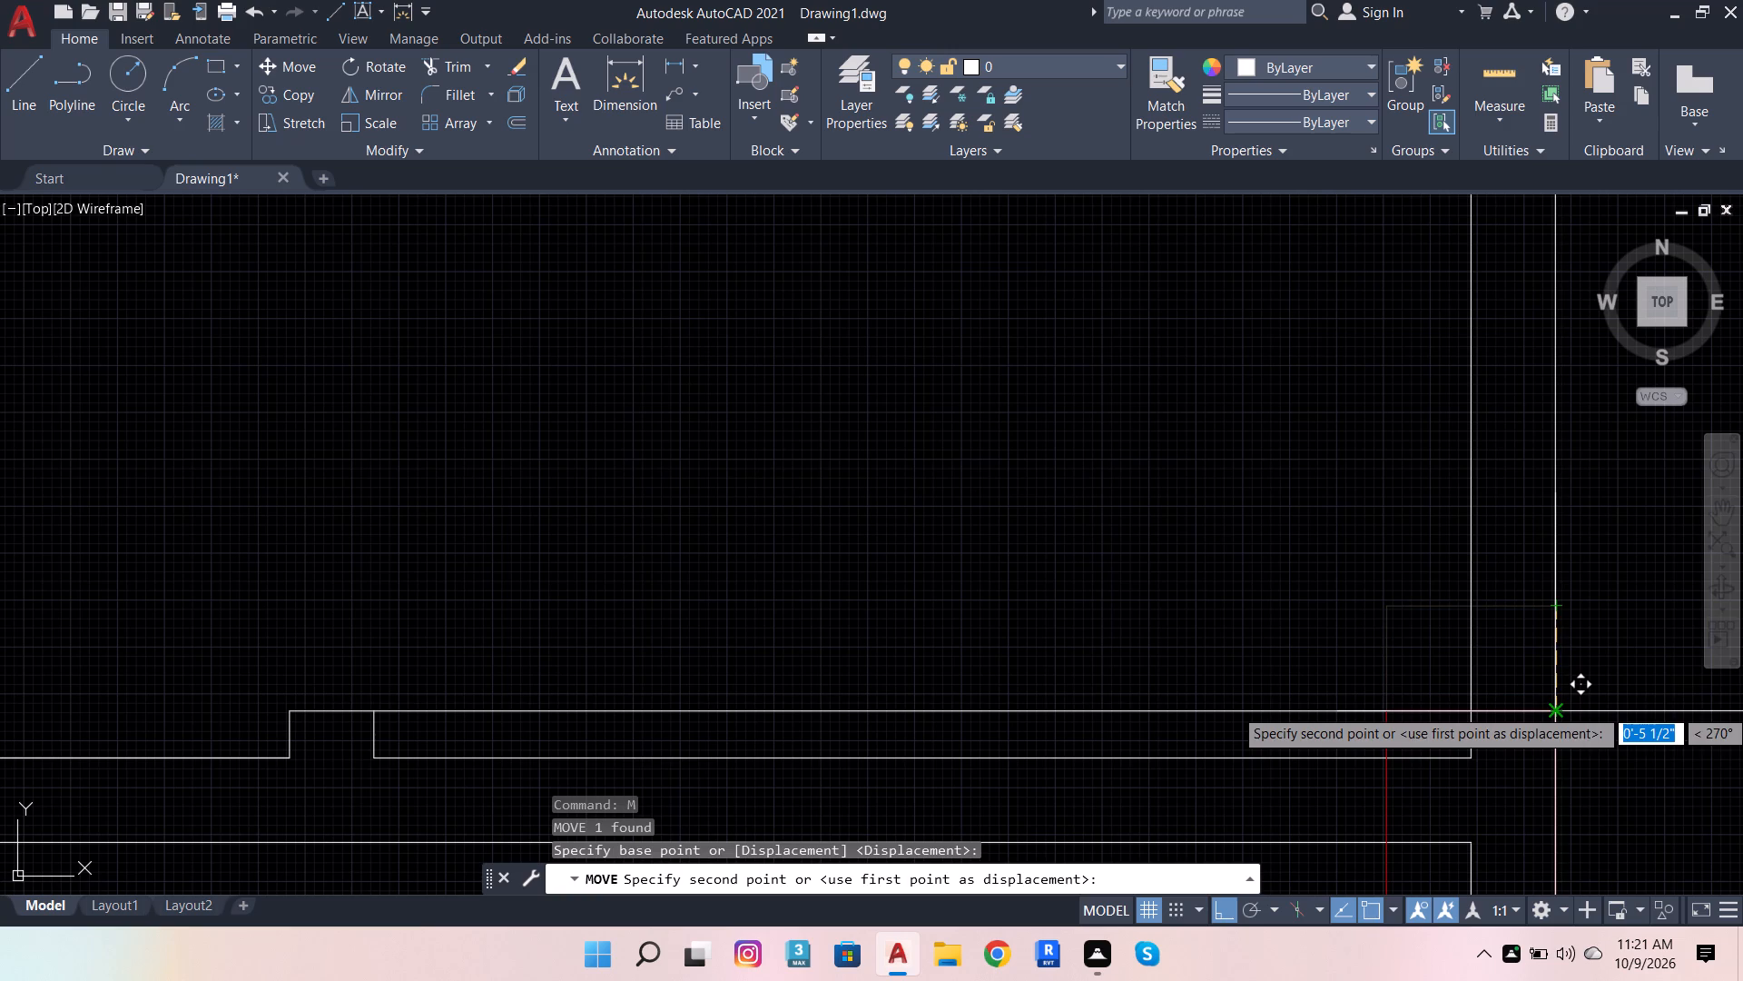
click(1552, 708)
key(space)
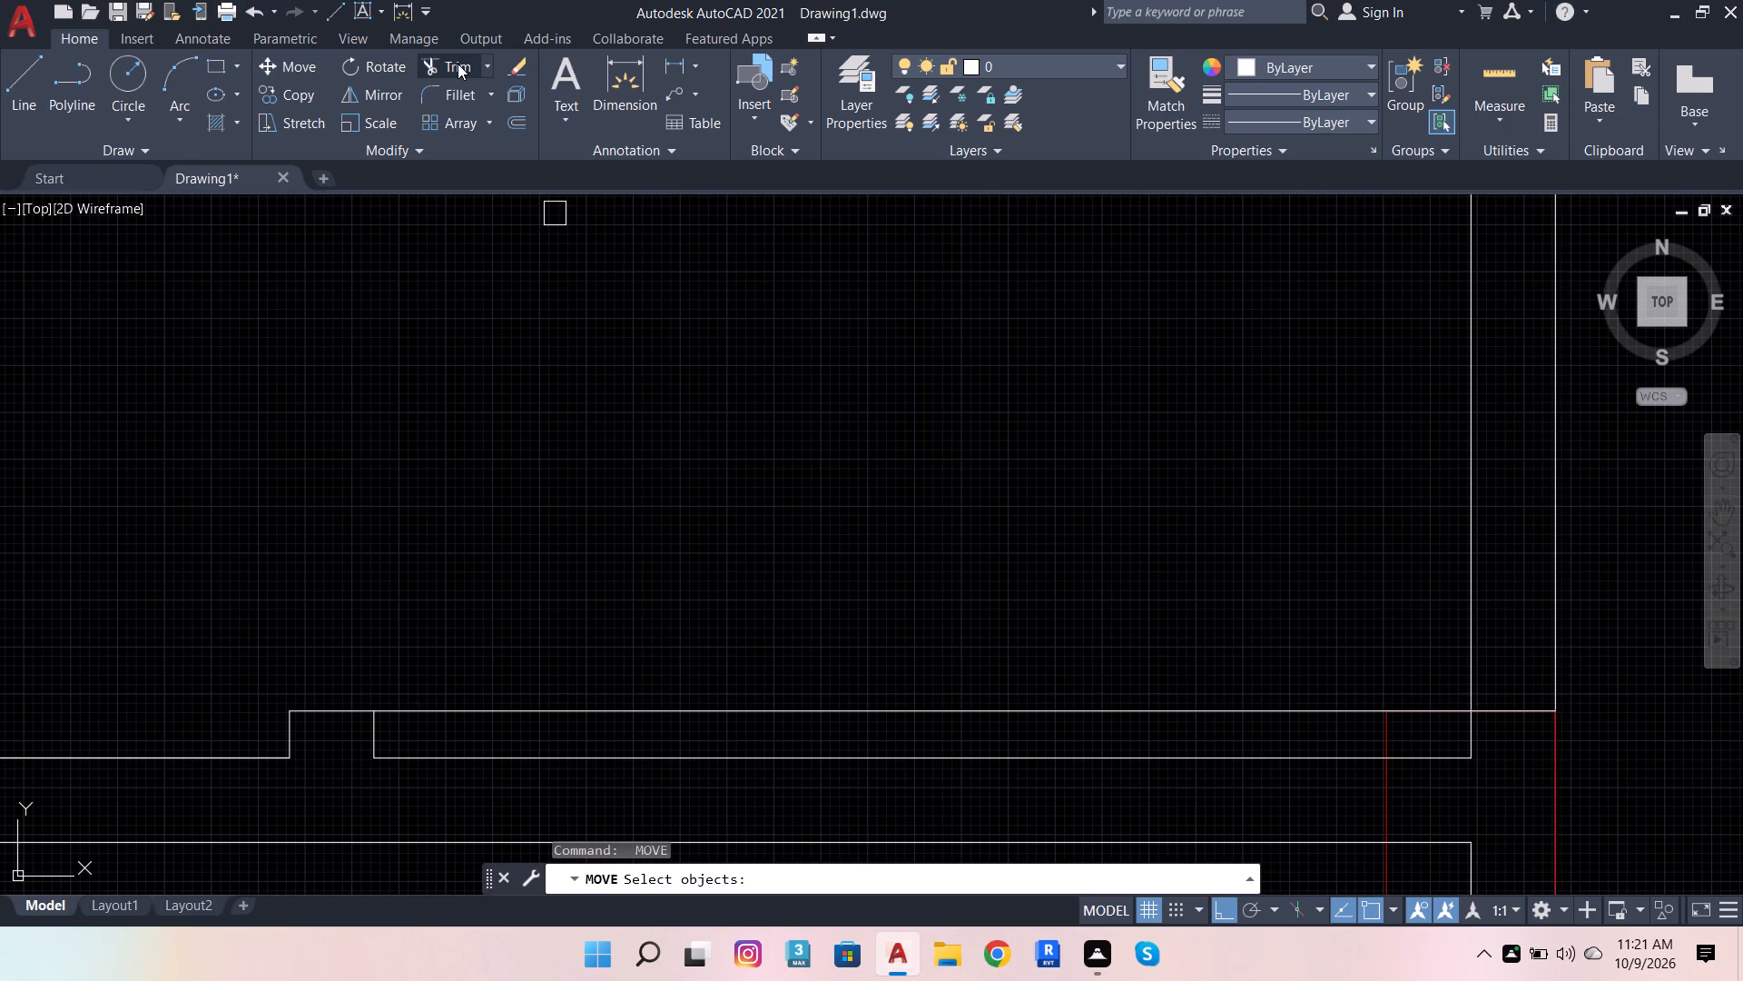
Trim away the guide line from the partition stub to the east wall's outer line, keeping only the stub's cap.
click(458, 64)
click(1254, 712)
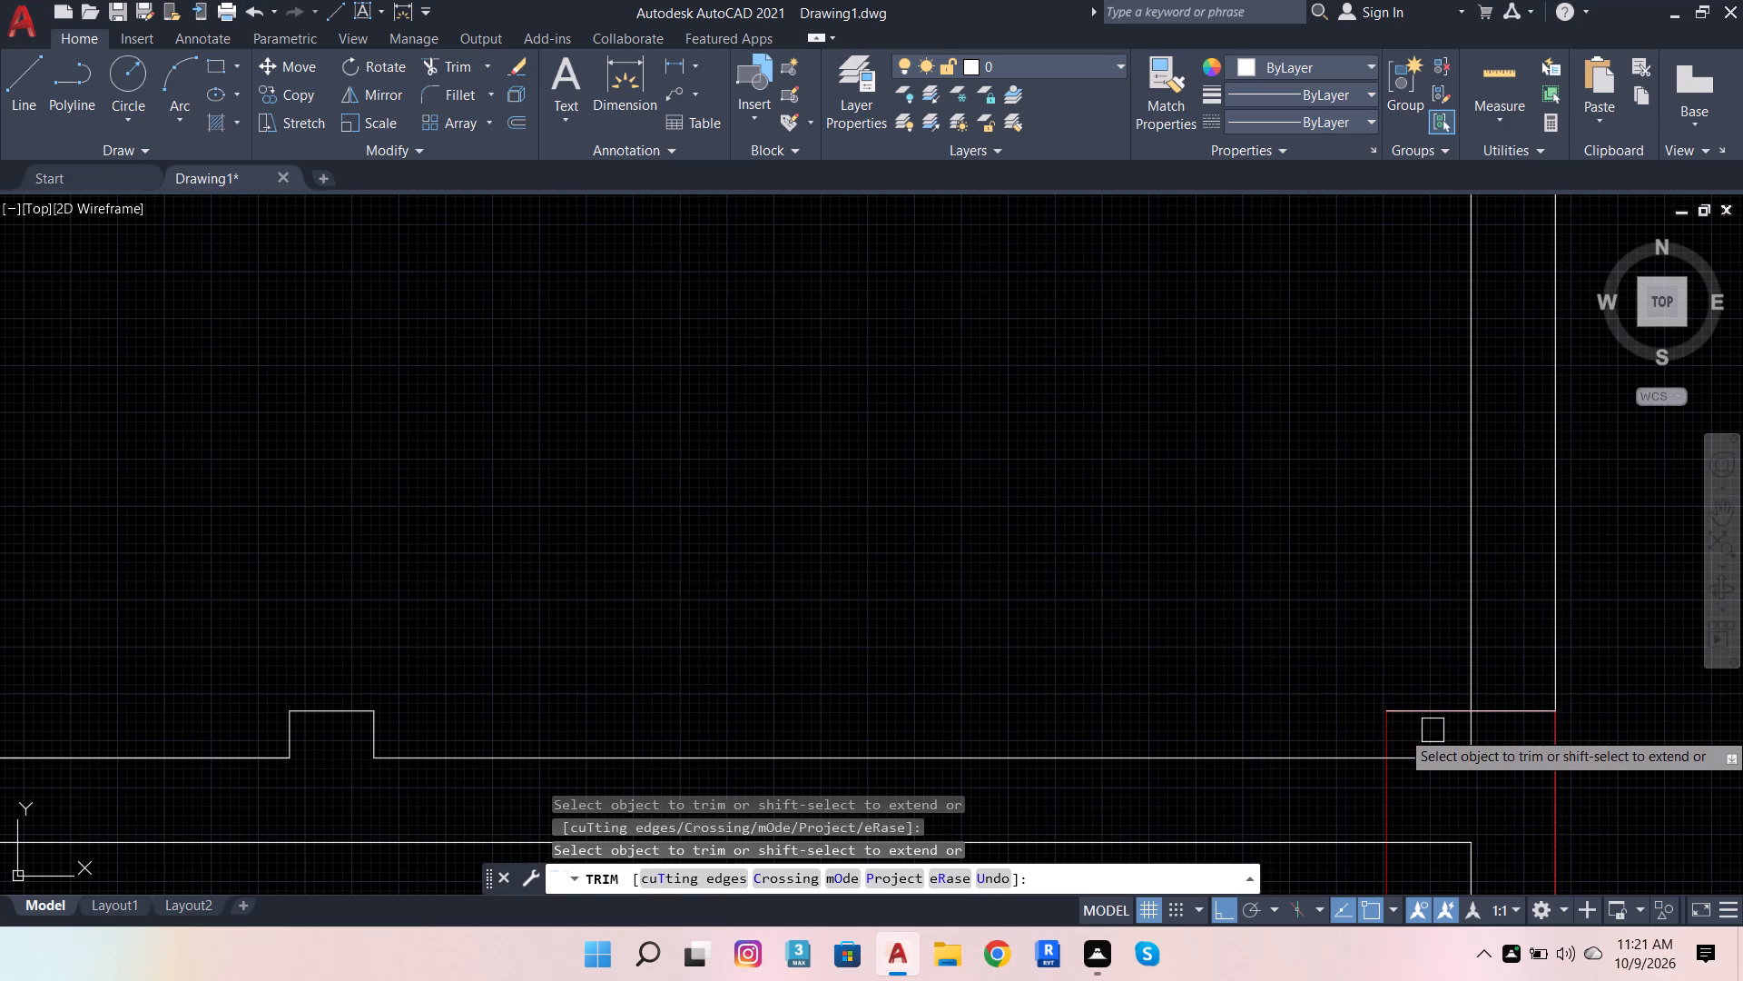
click(1436, 713)
click(1521, 789)
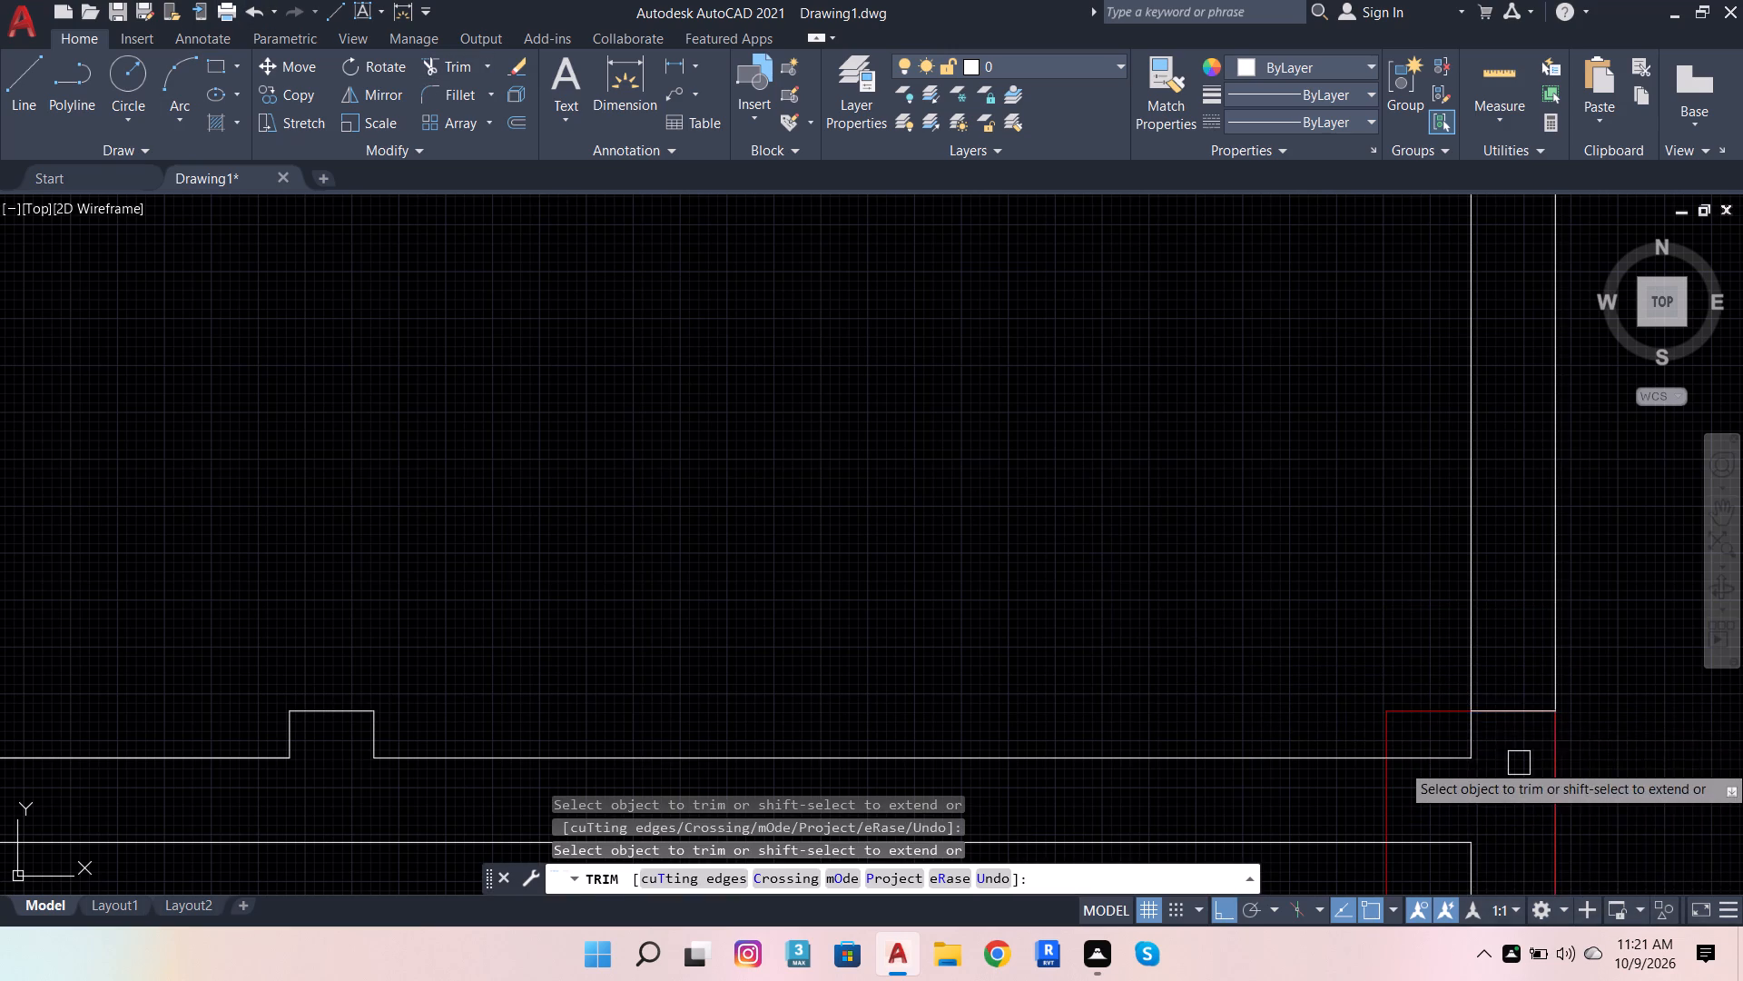
click(1512, 709)
click(1544, 787)
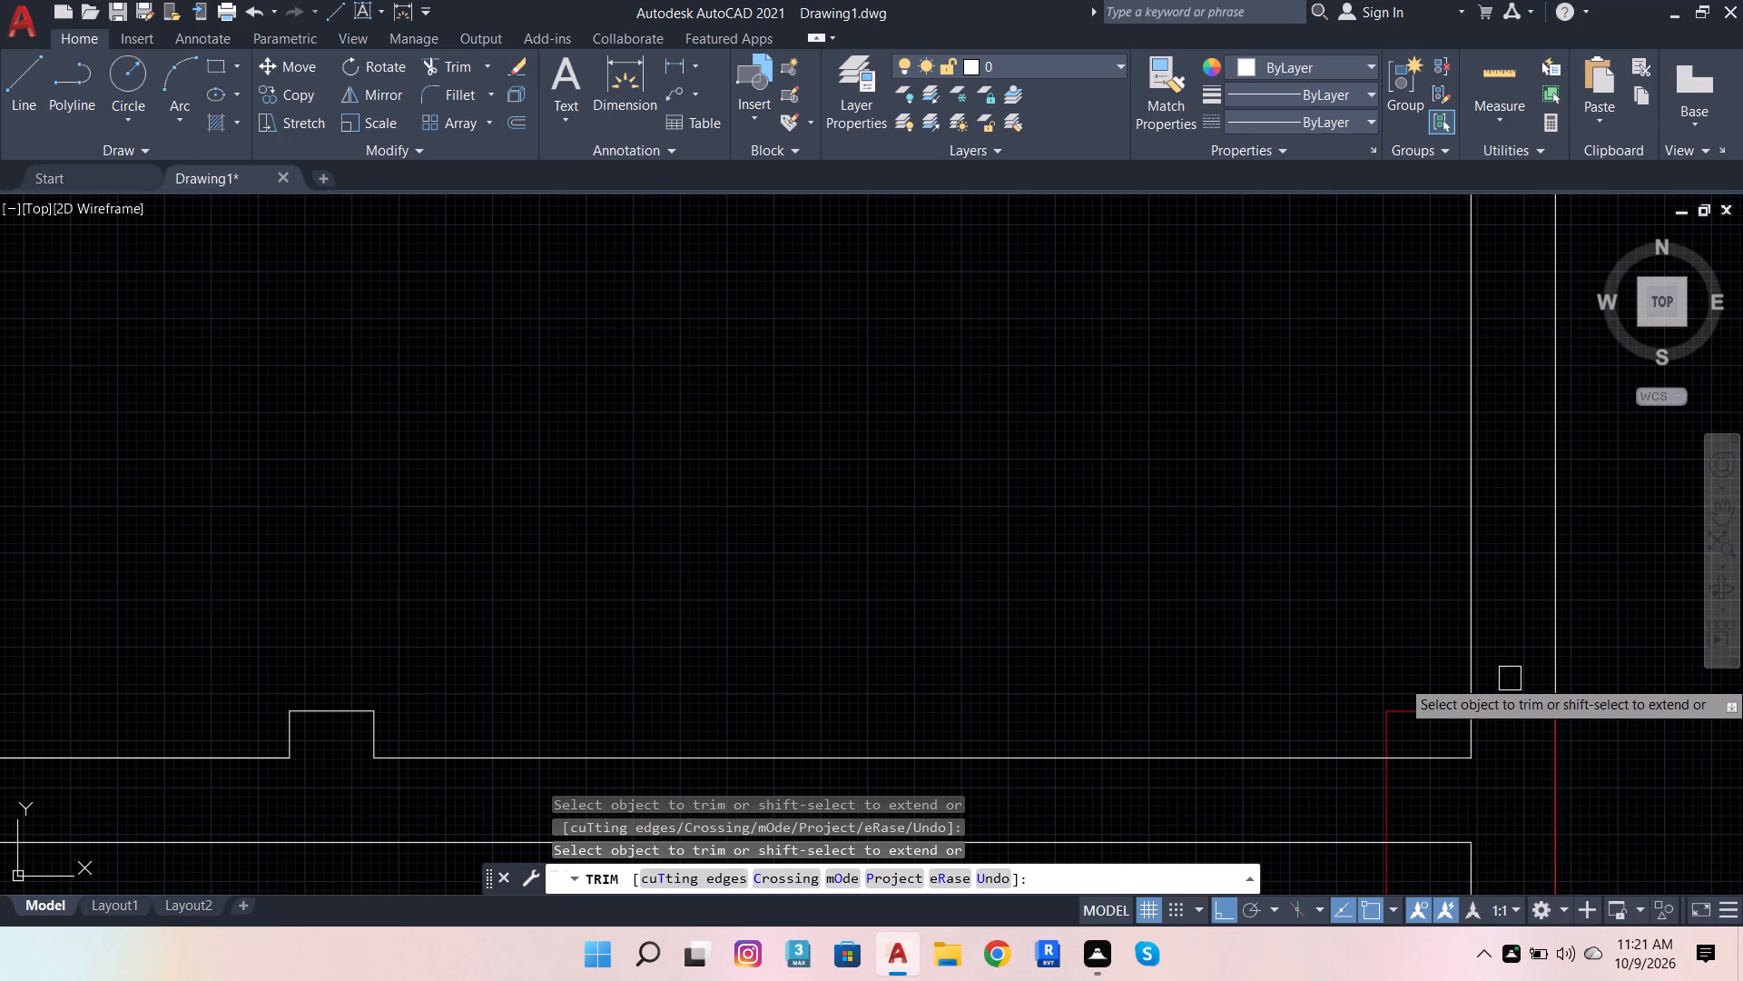
Trim the lower wall's two lines and the east wall's inner line where they run inside the red block.
scroll(1484, 668, down, 3)
scroll(1503, 716, up, 2)
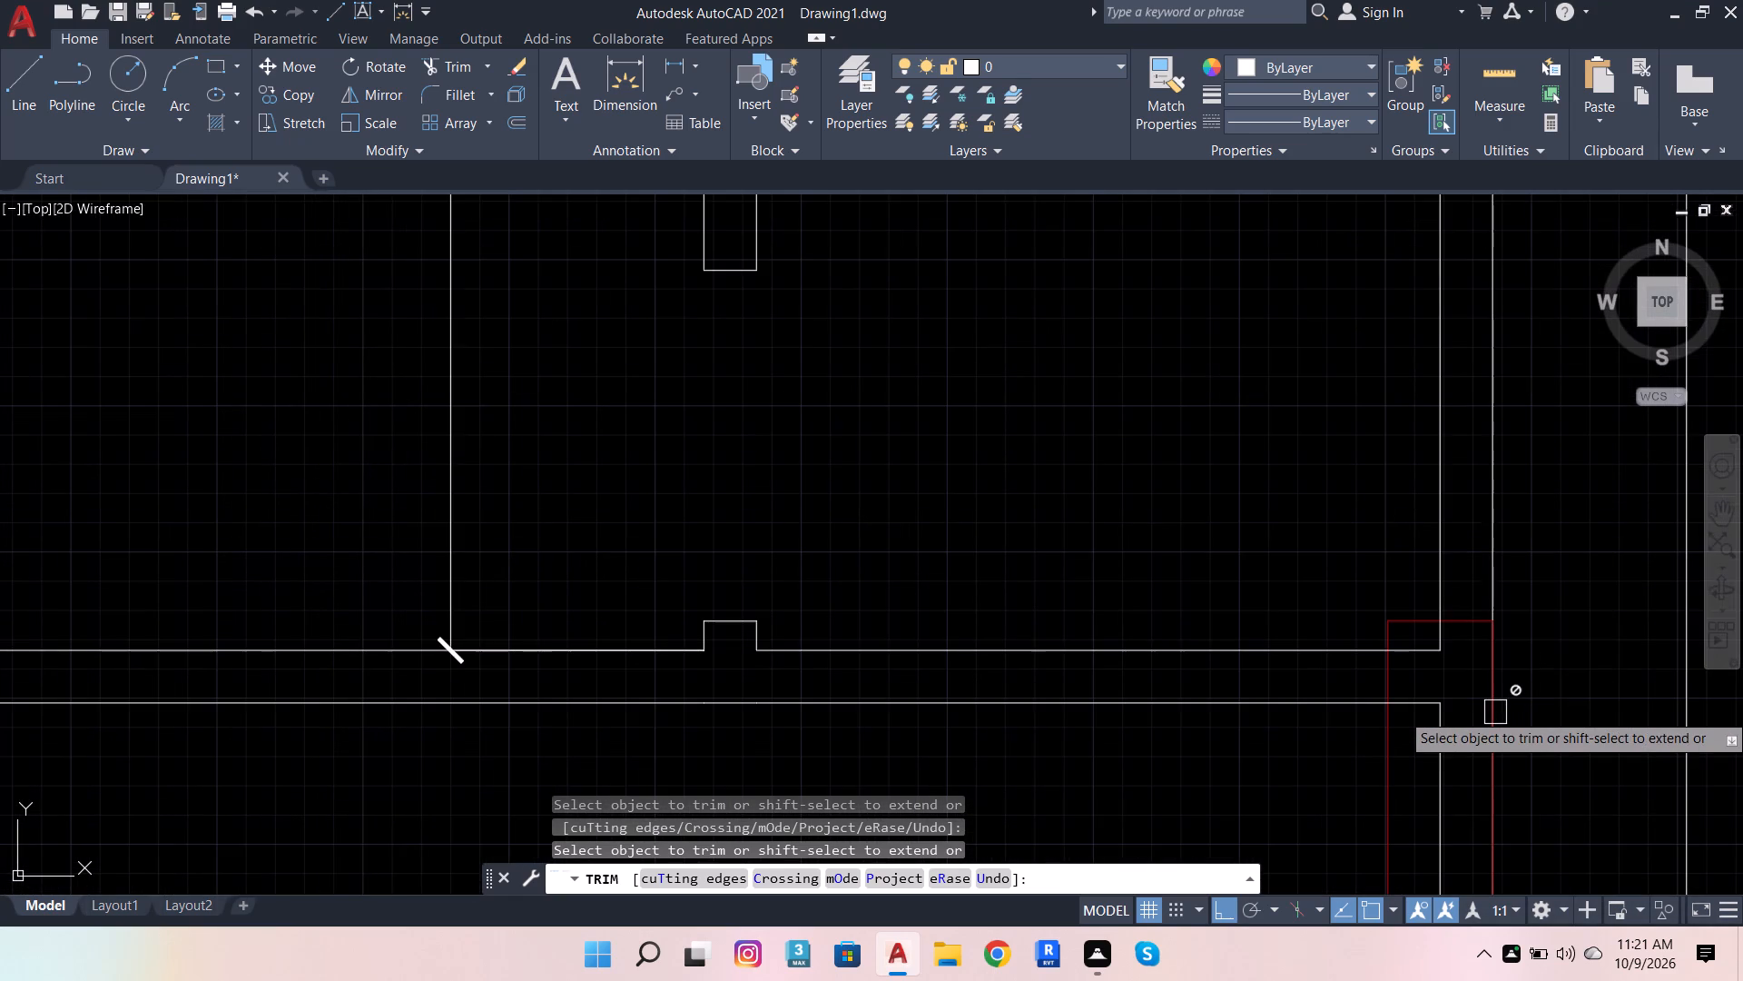
scroll(1441, 708, up, 1)
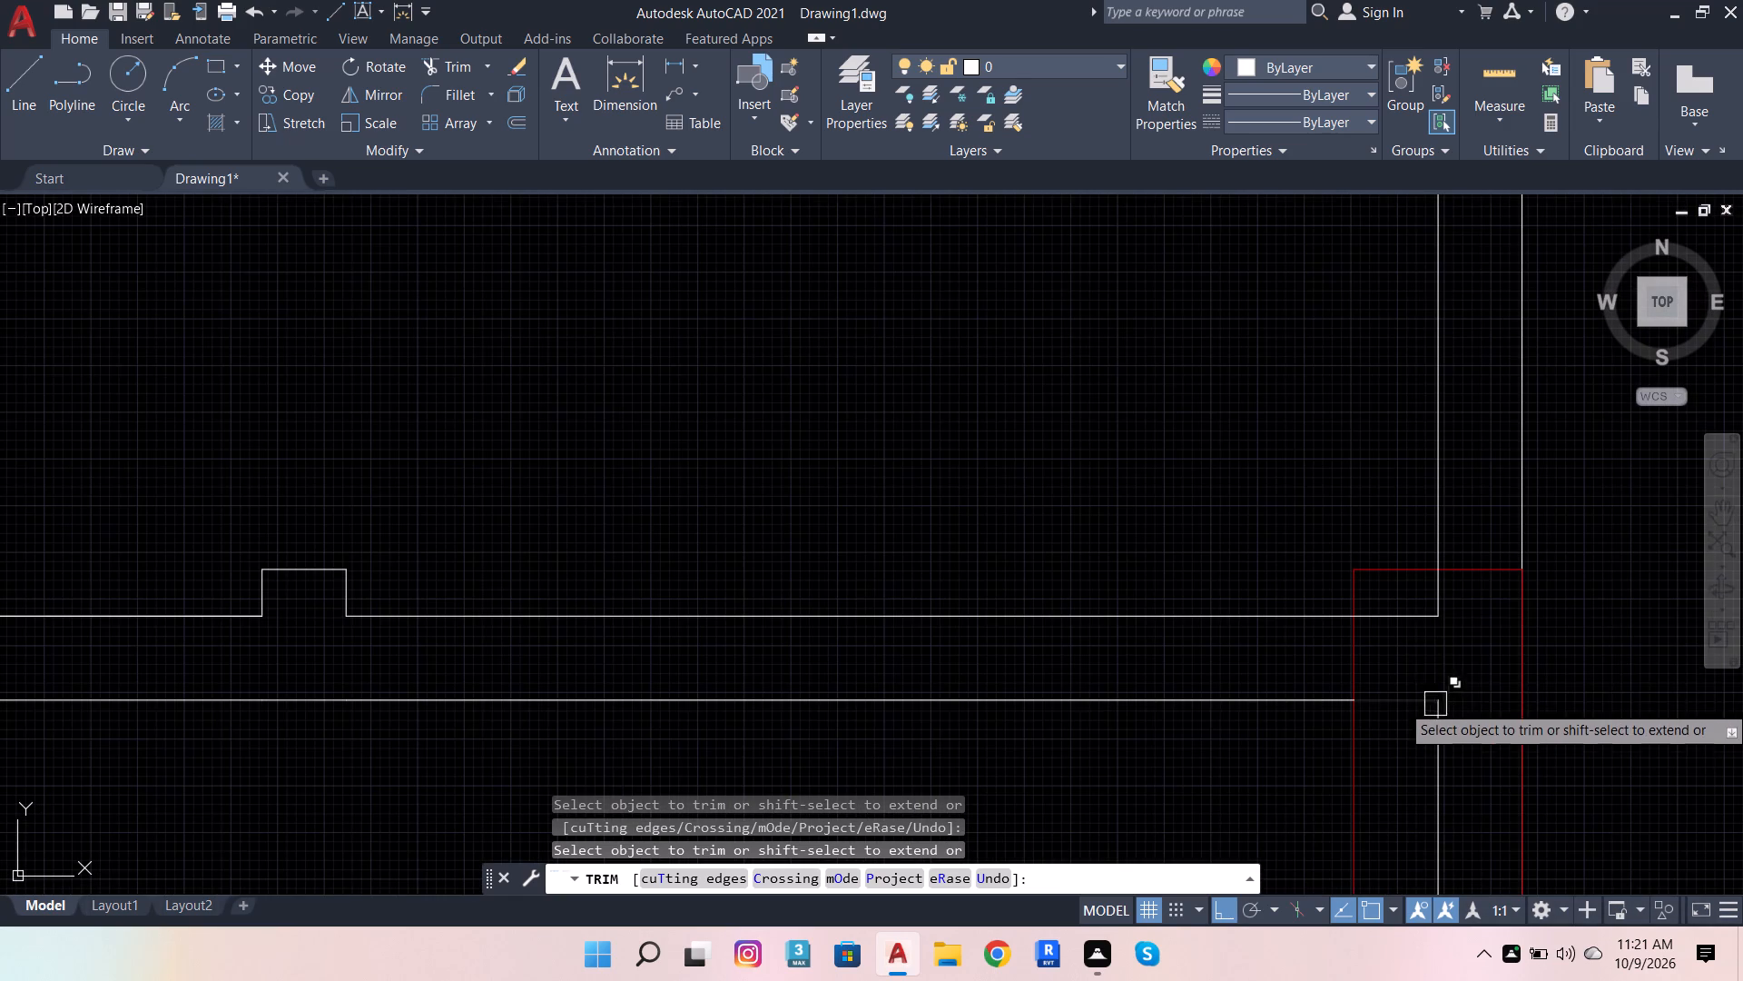
click(1416, 622)
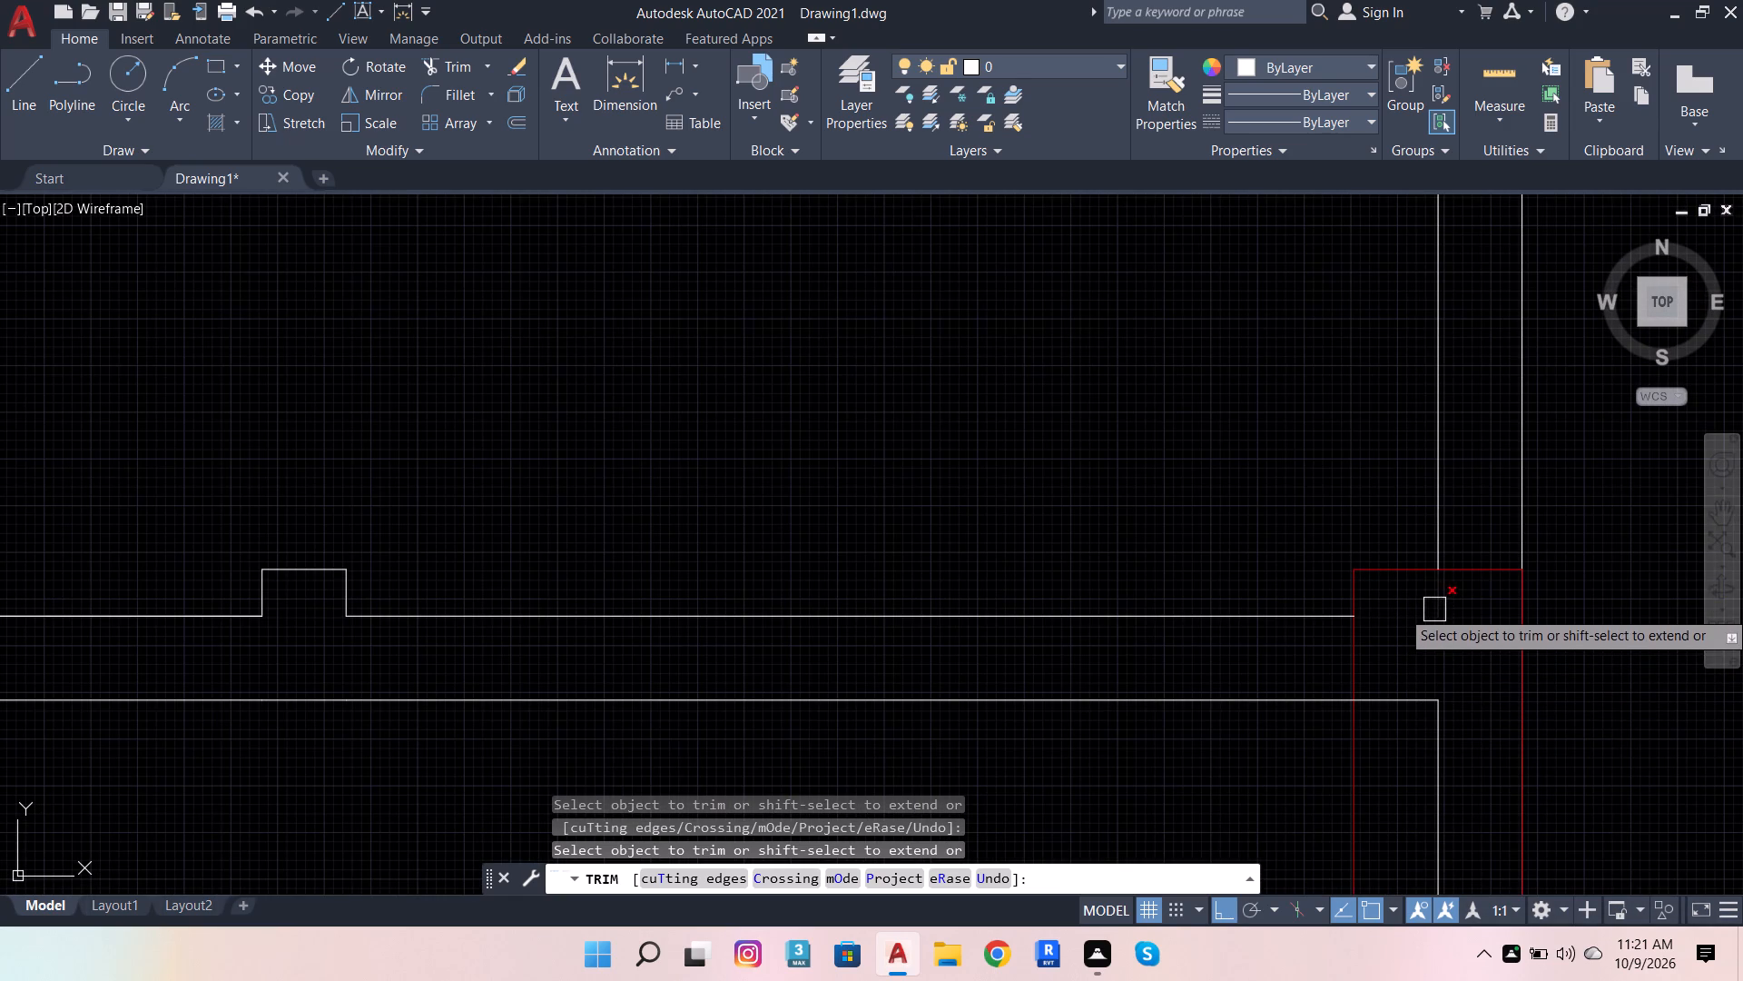
click(1434, 609)
scroll(1441, 681, down, 1)
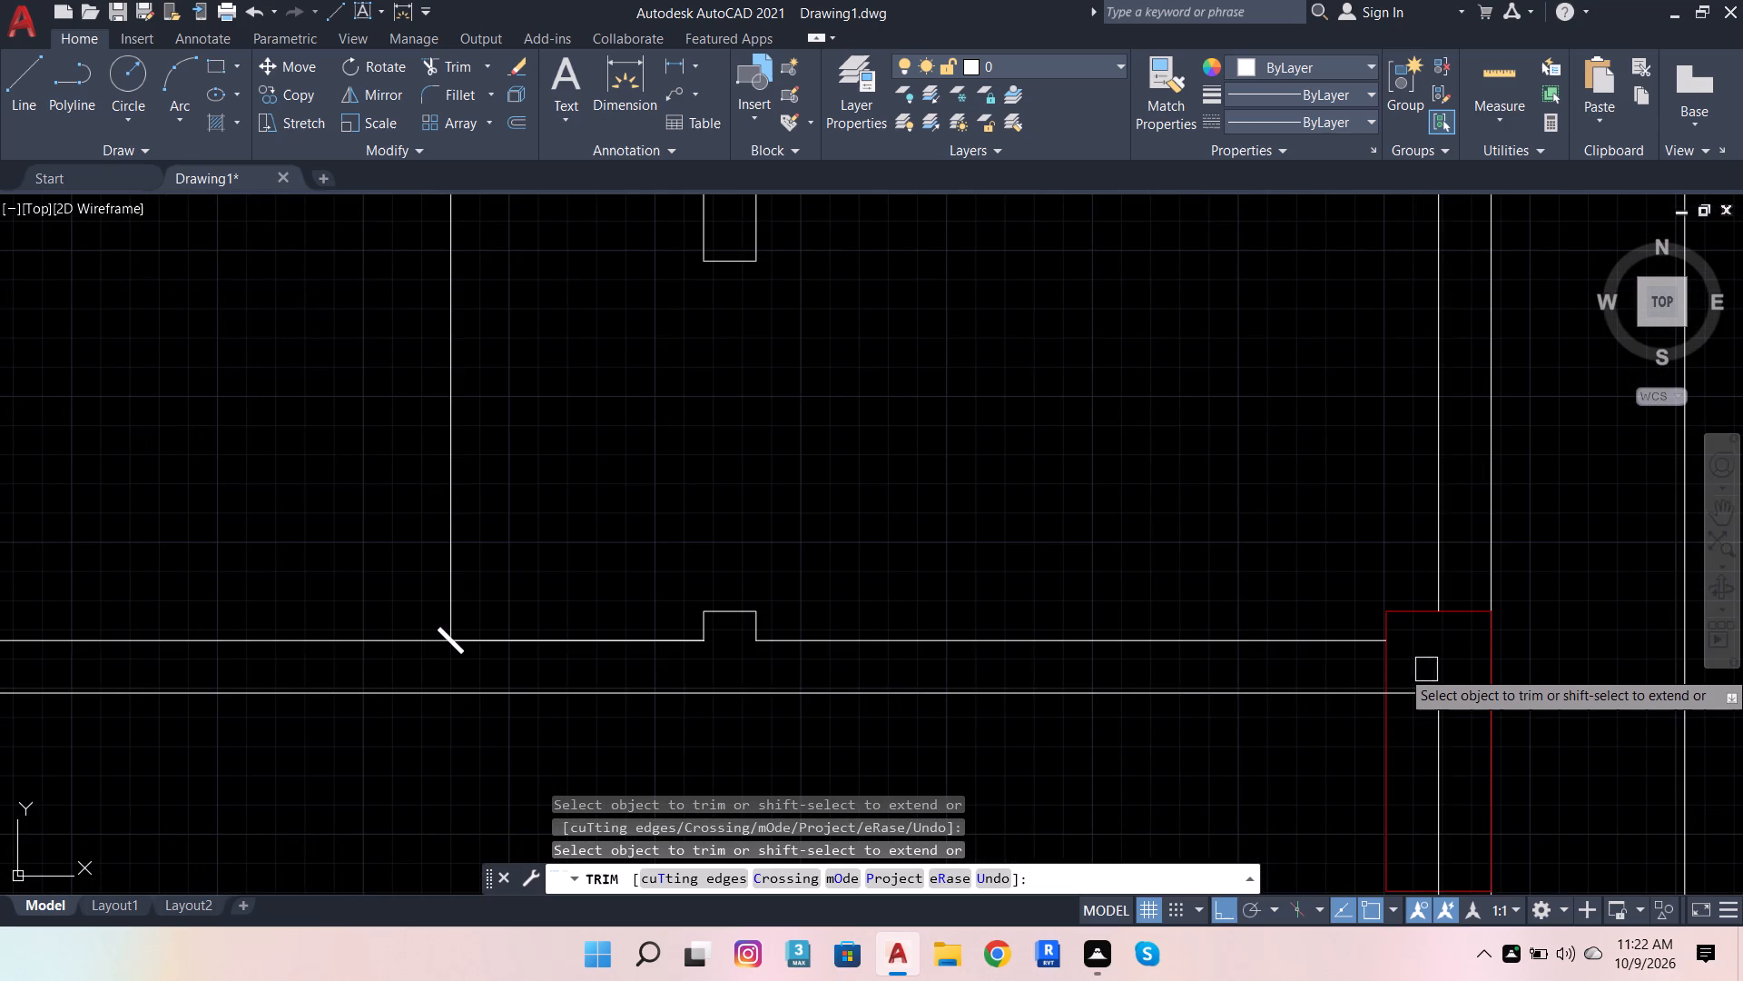
click(1407, 689)
scroll(1420, 679, down, 1)
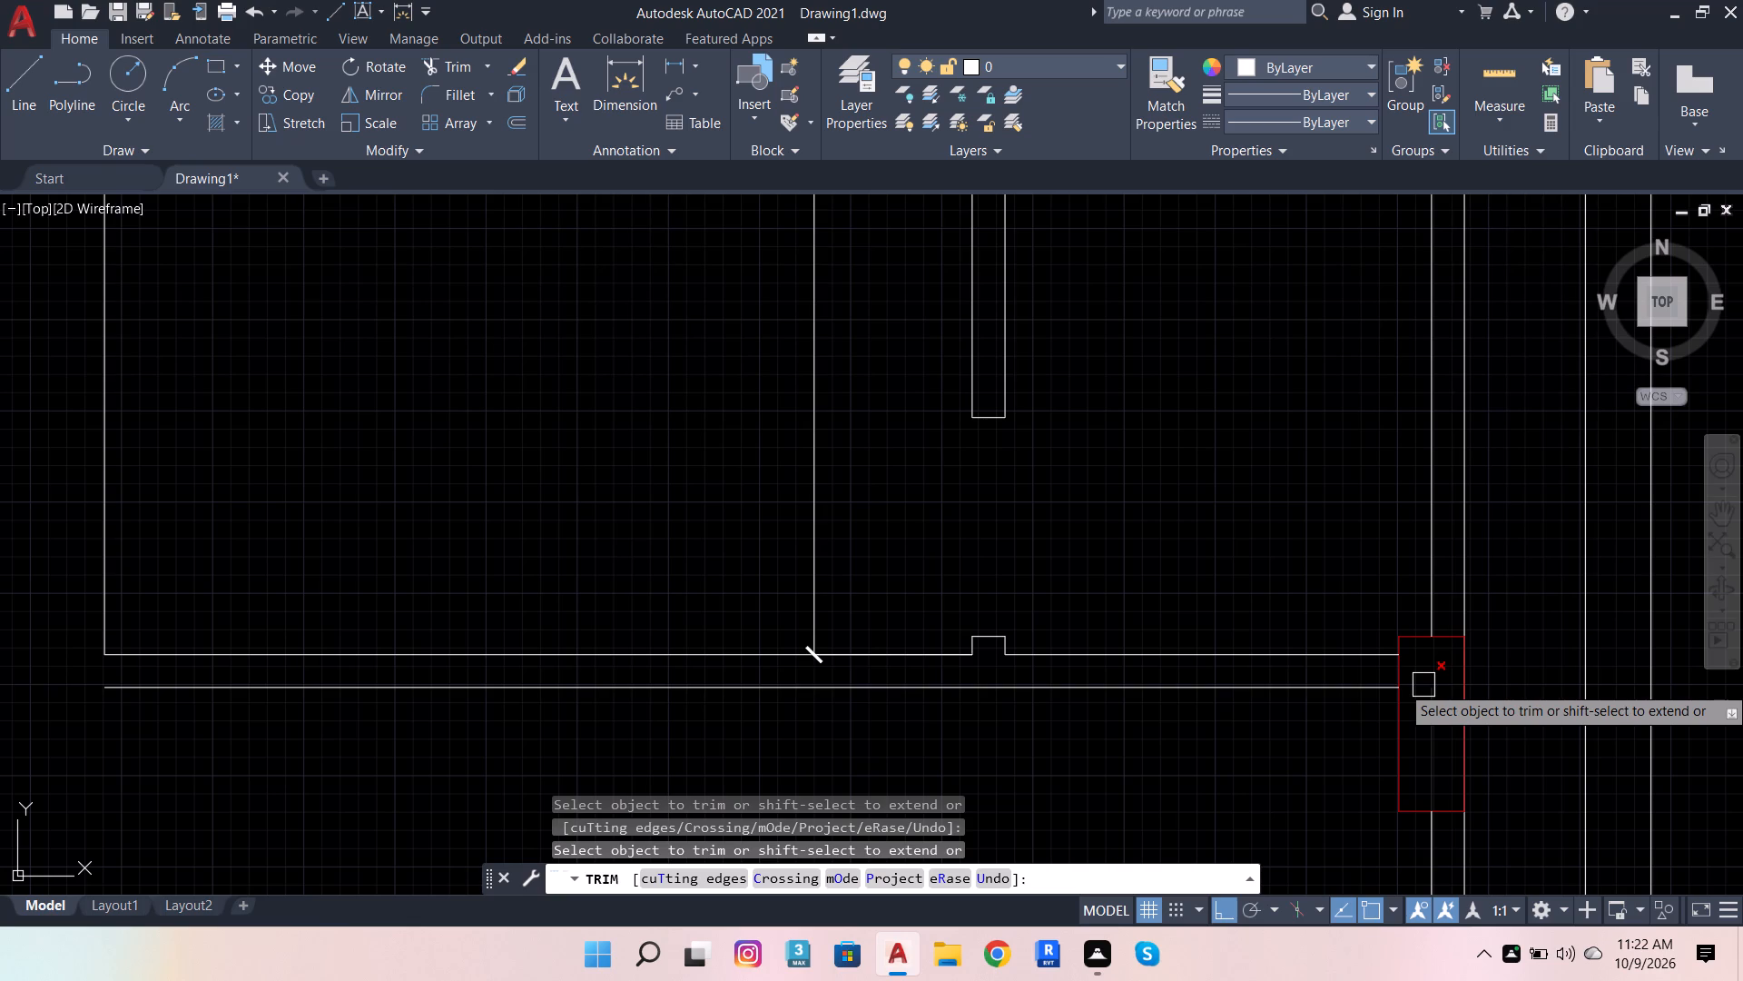
click(1433, 723)
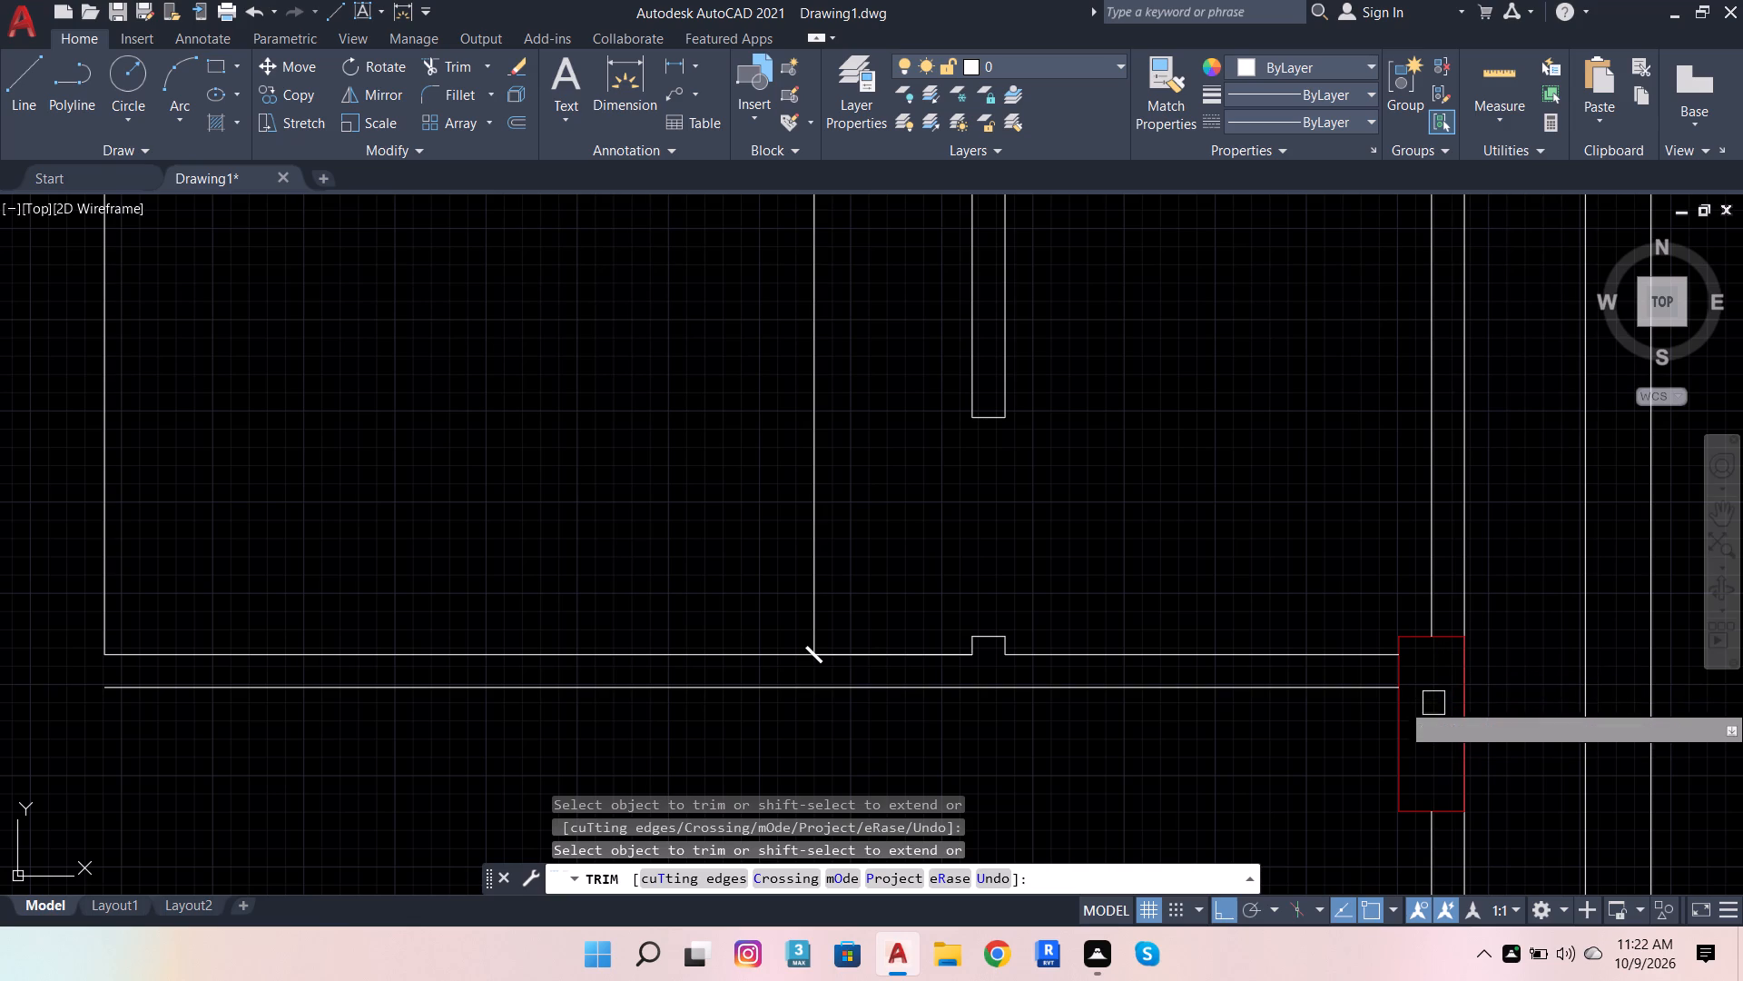
Close the east wall's end inside the red block by extending its inner line and the lower wall's upper line, trimming the excess.
shift+click(1443, 611)
shift+click(1371, 646)
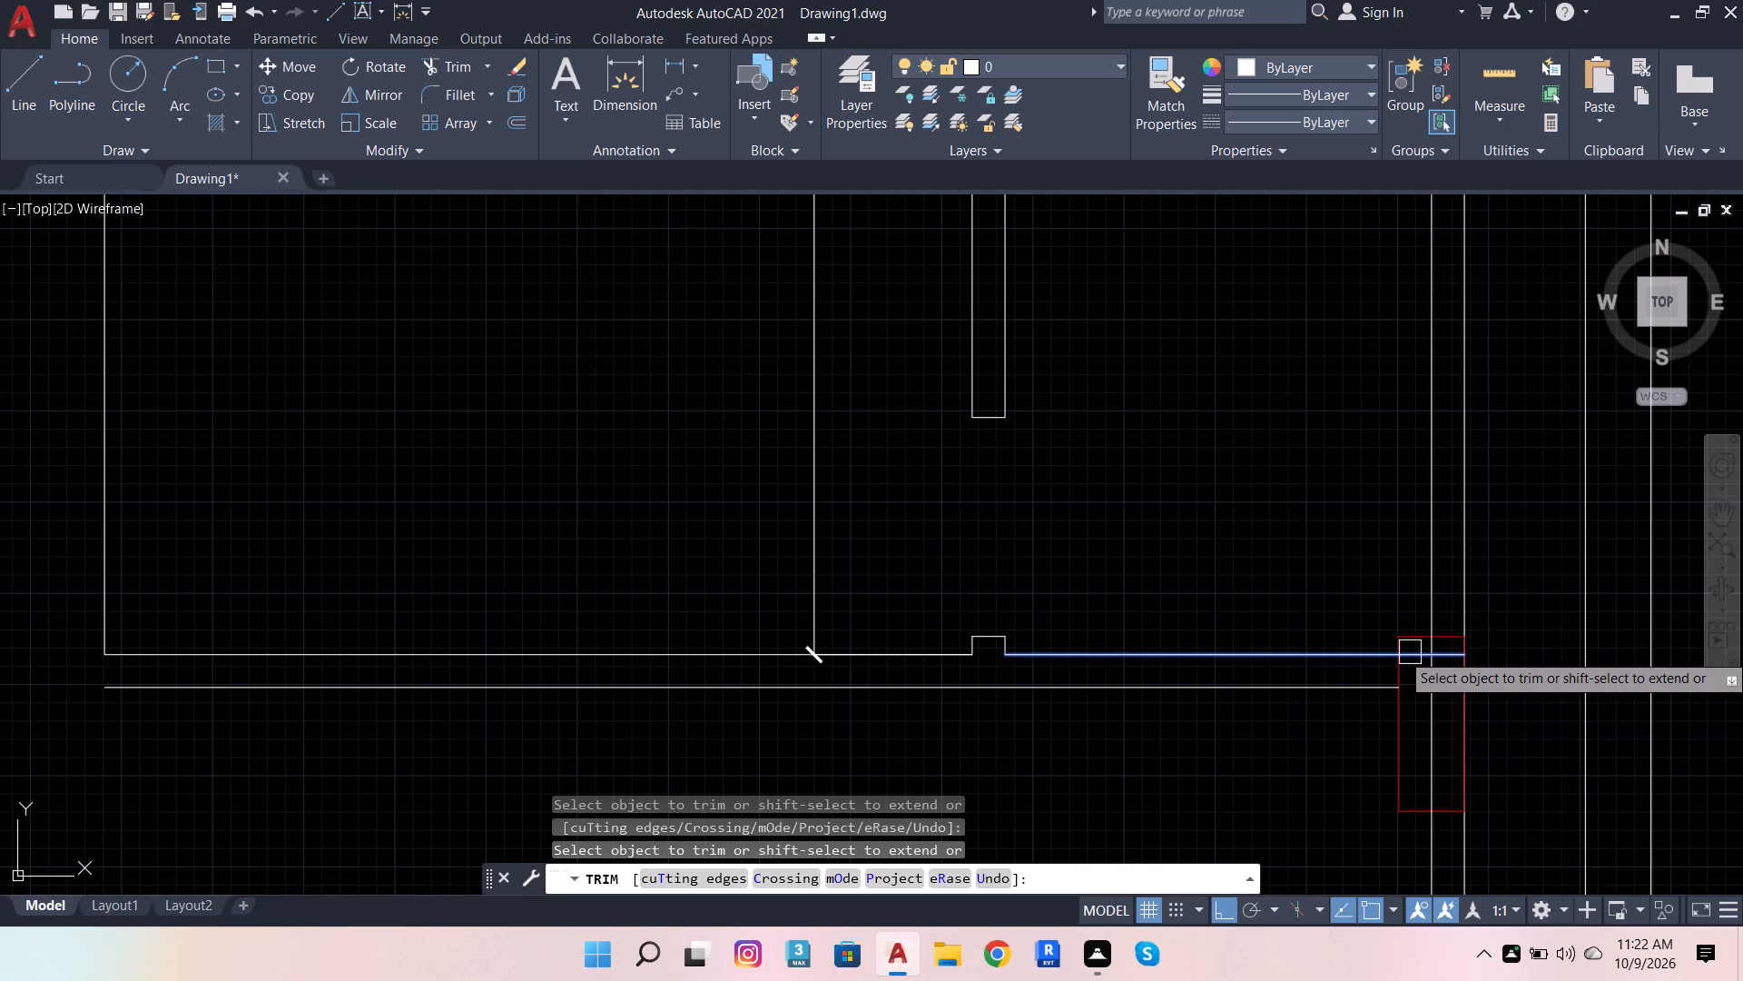
shift+click(1410, 652)
click(1433, 687)
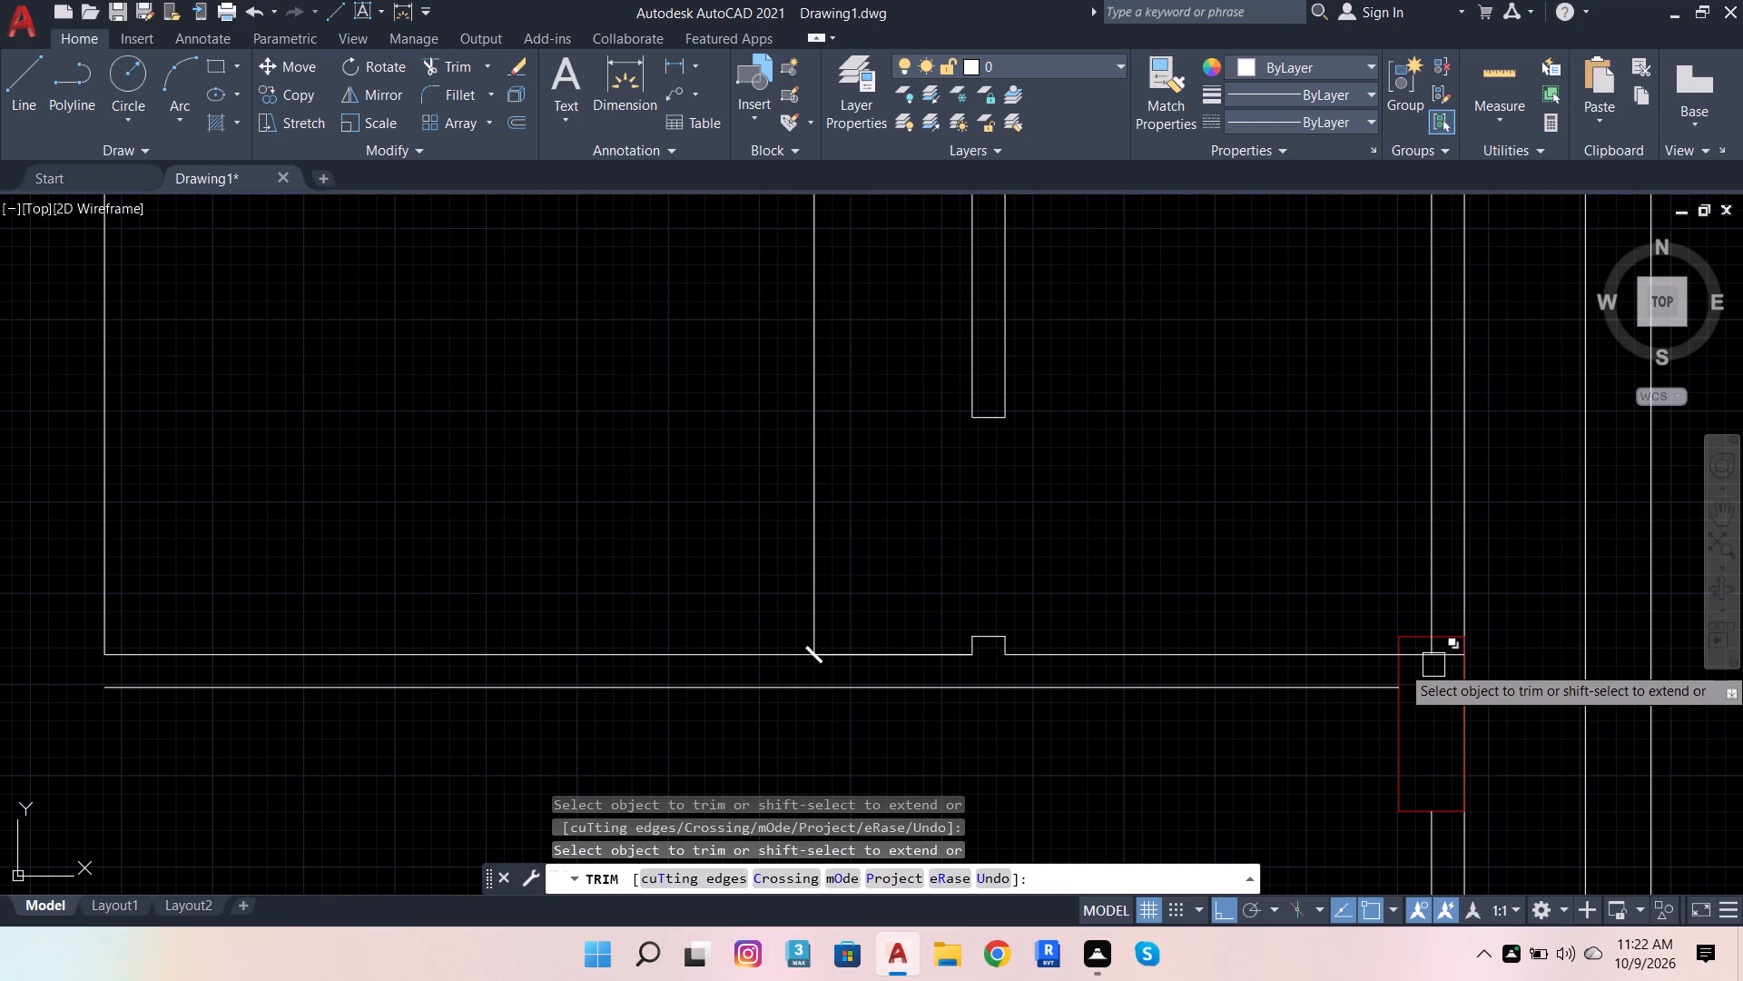
click(1413, 663)
Remove the leftover stub of the east wall's inner line below the red block.
scroll(1419, 731, down, 2)
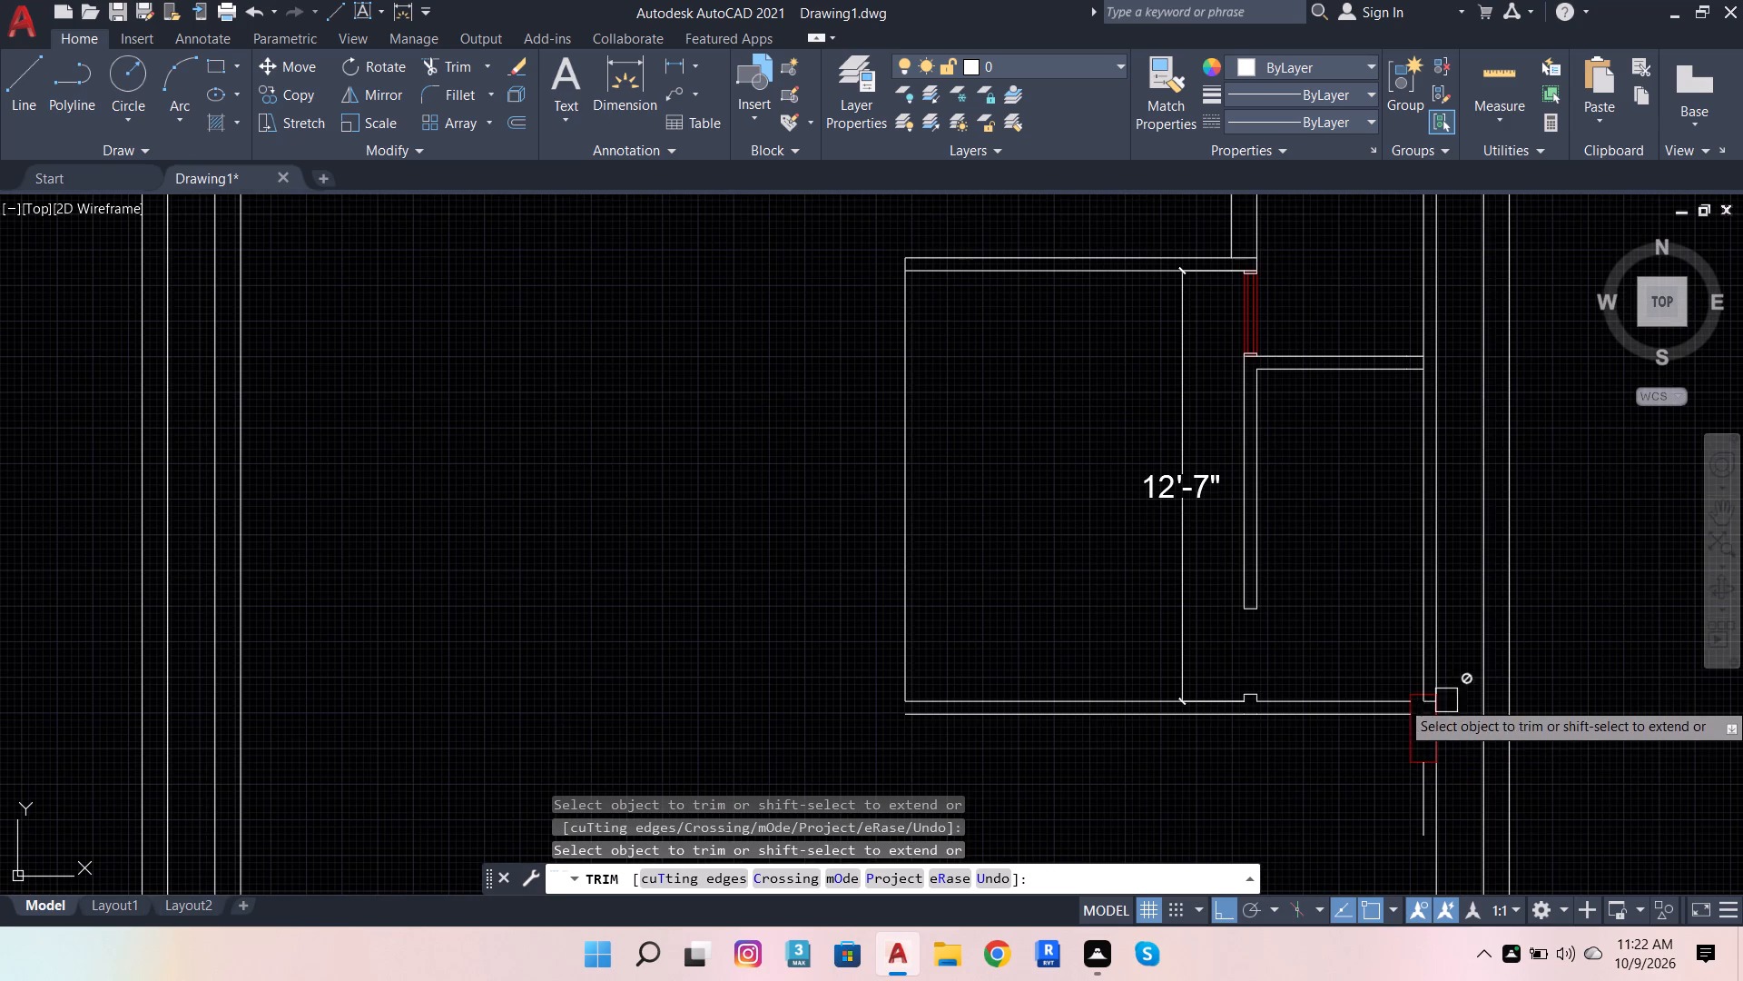
scroll(1463, 696, down, 3)
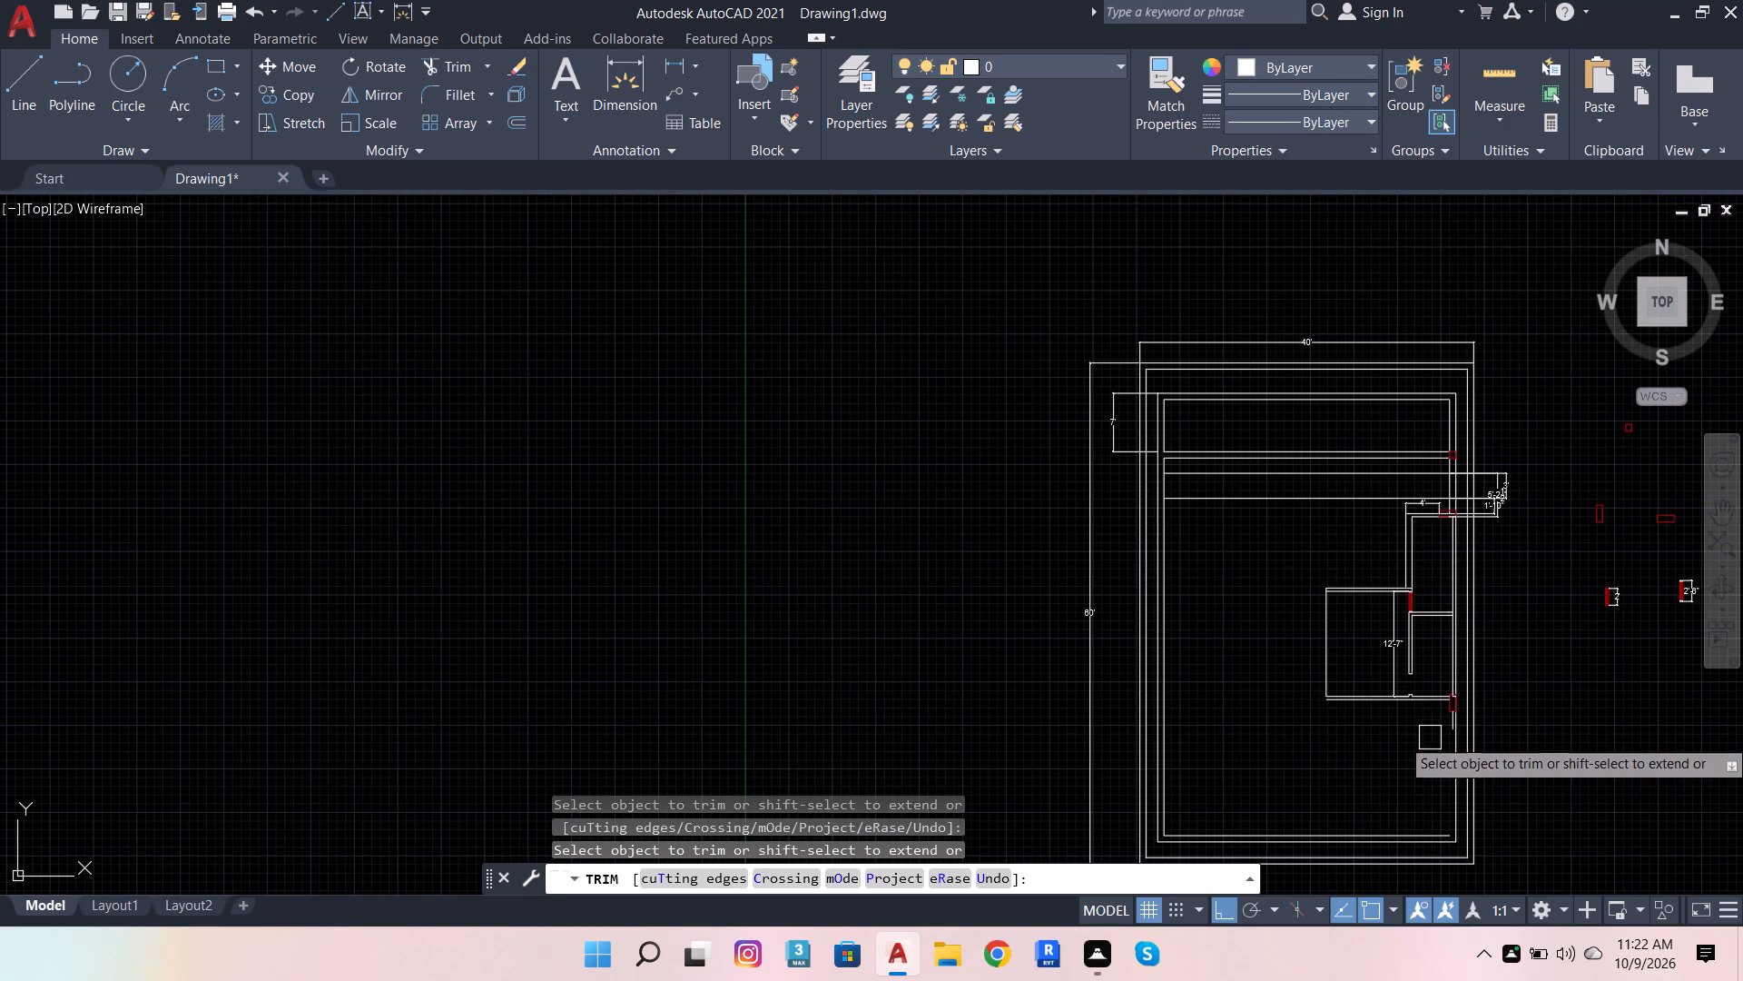
scroll(1441, 728, up, 3)
click(1459, 726)
scroll(1066, 551, down, 3)
key(Escape)
key(Escape)
key(Escape)
key(Escape)
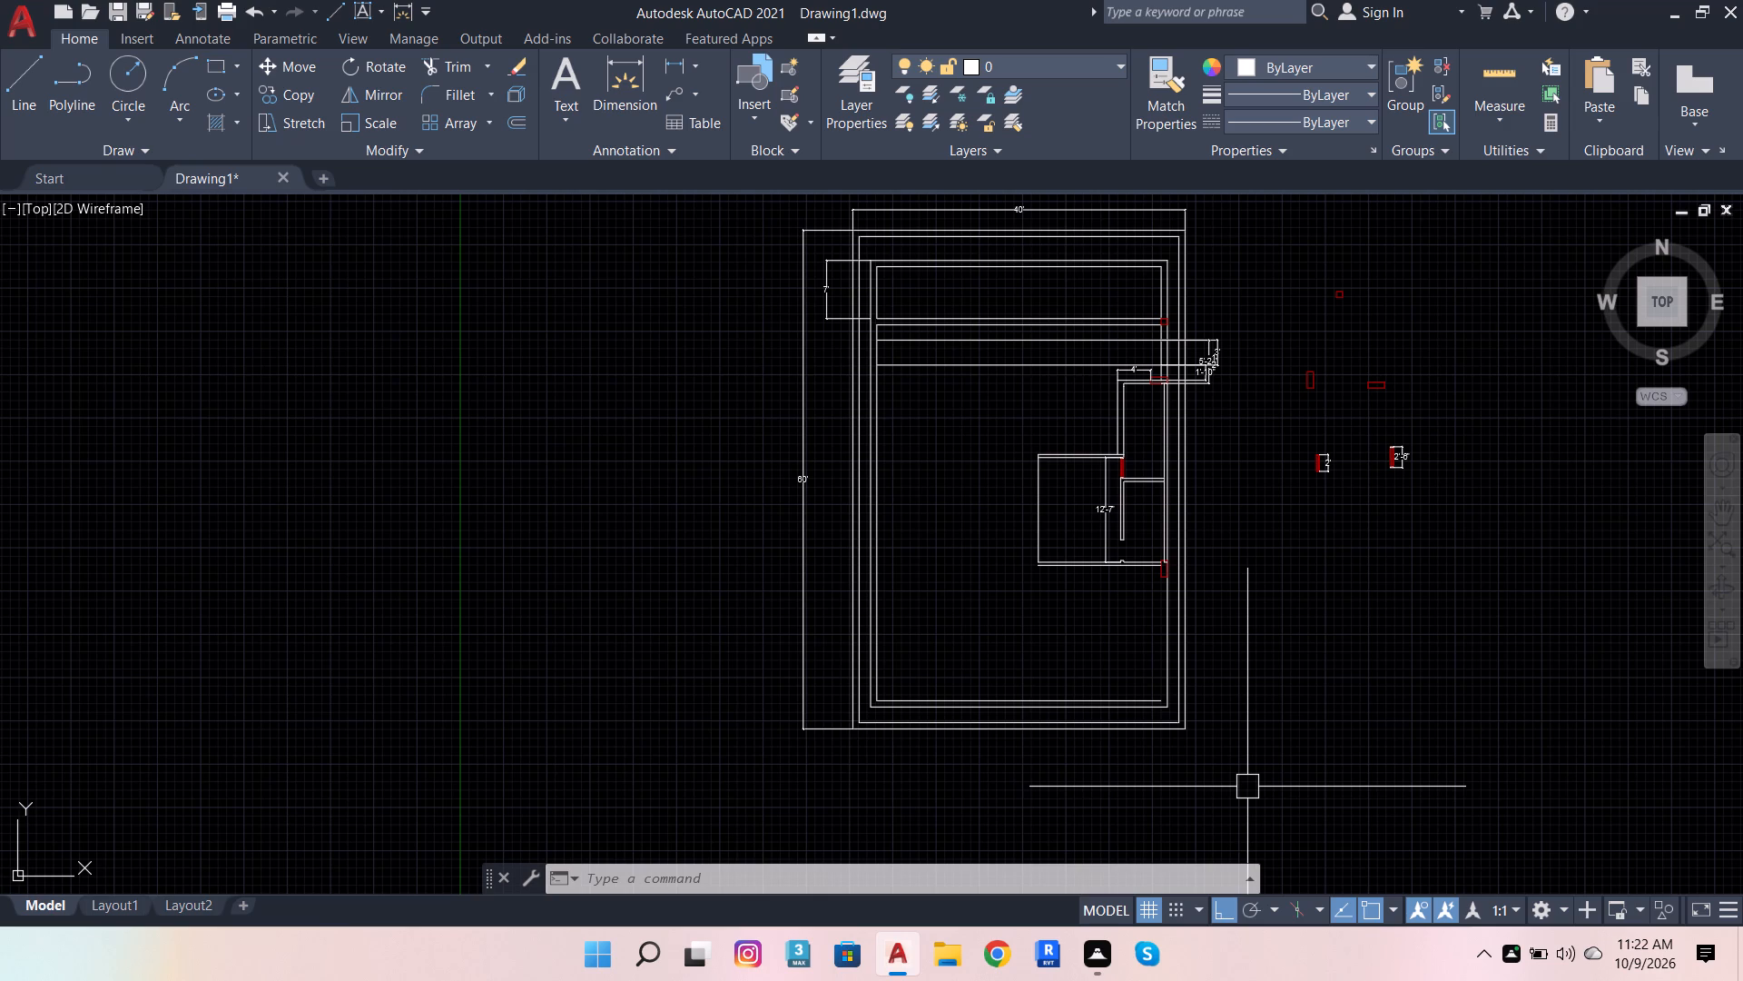
Dimension the west room's lower side from its southwest corner to the partition stub, placing the dimension just above the lower wall.
scroll(1187, 580, up, 5)
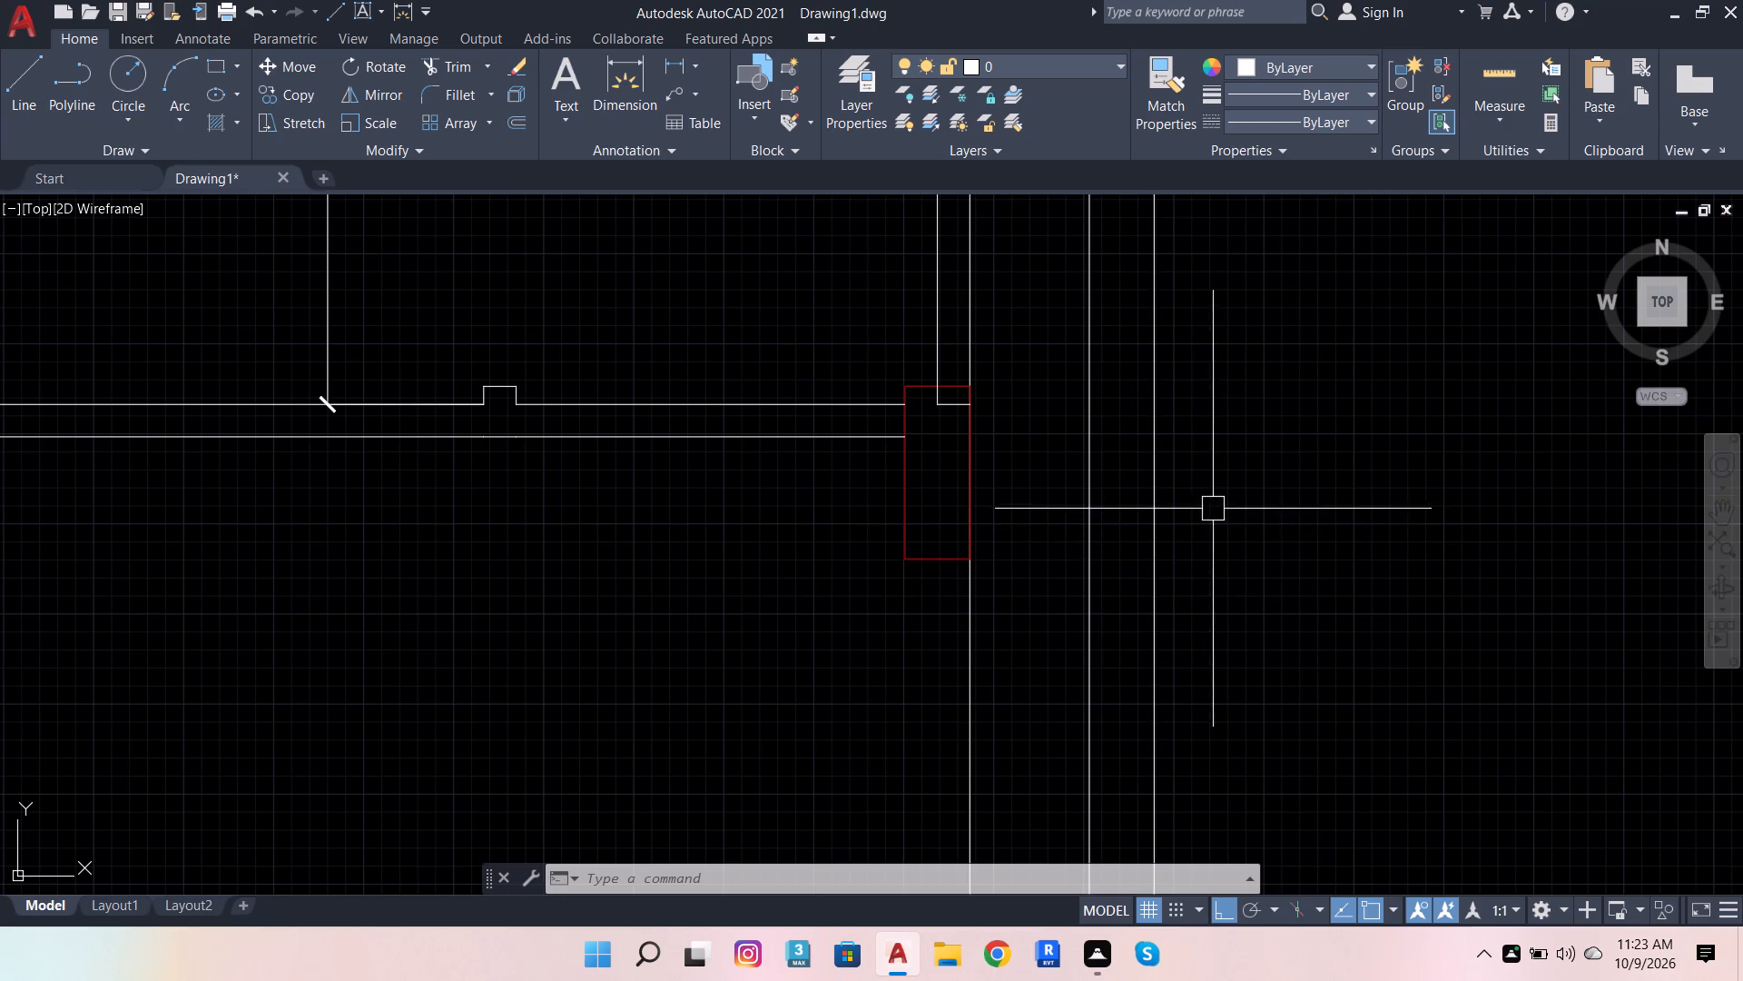
scroll(1019, 458, down, 3)
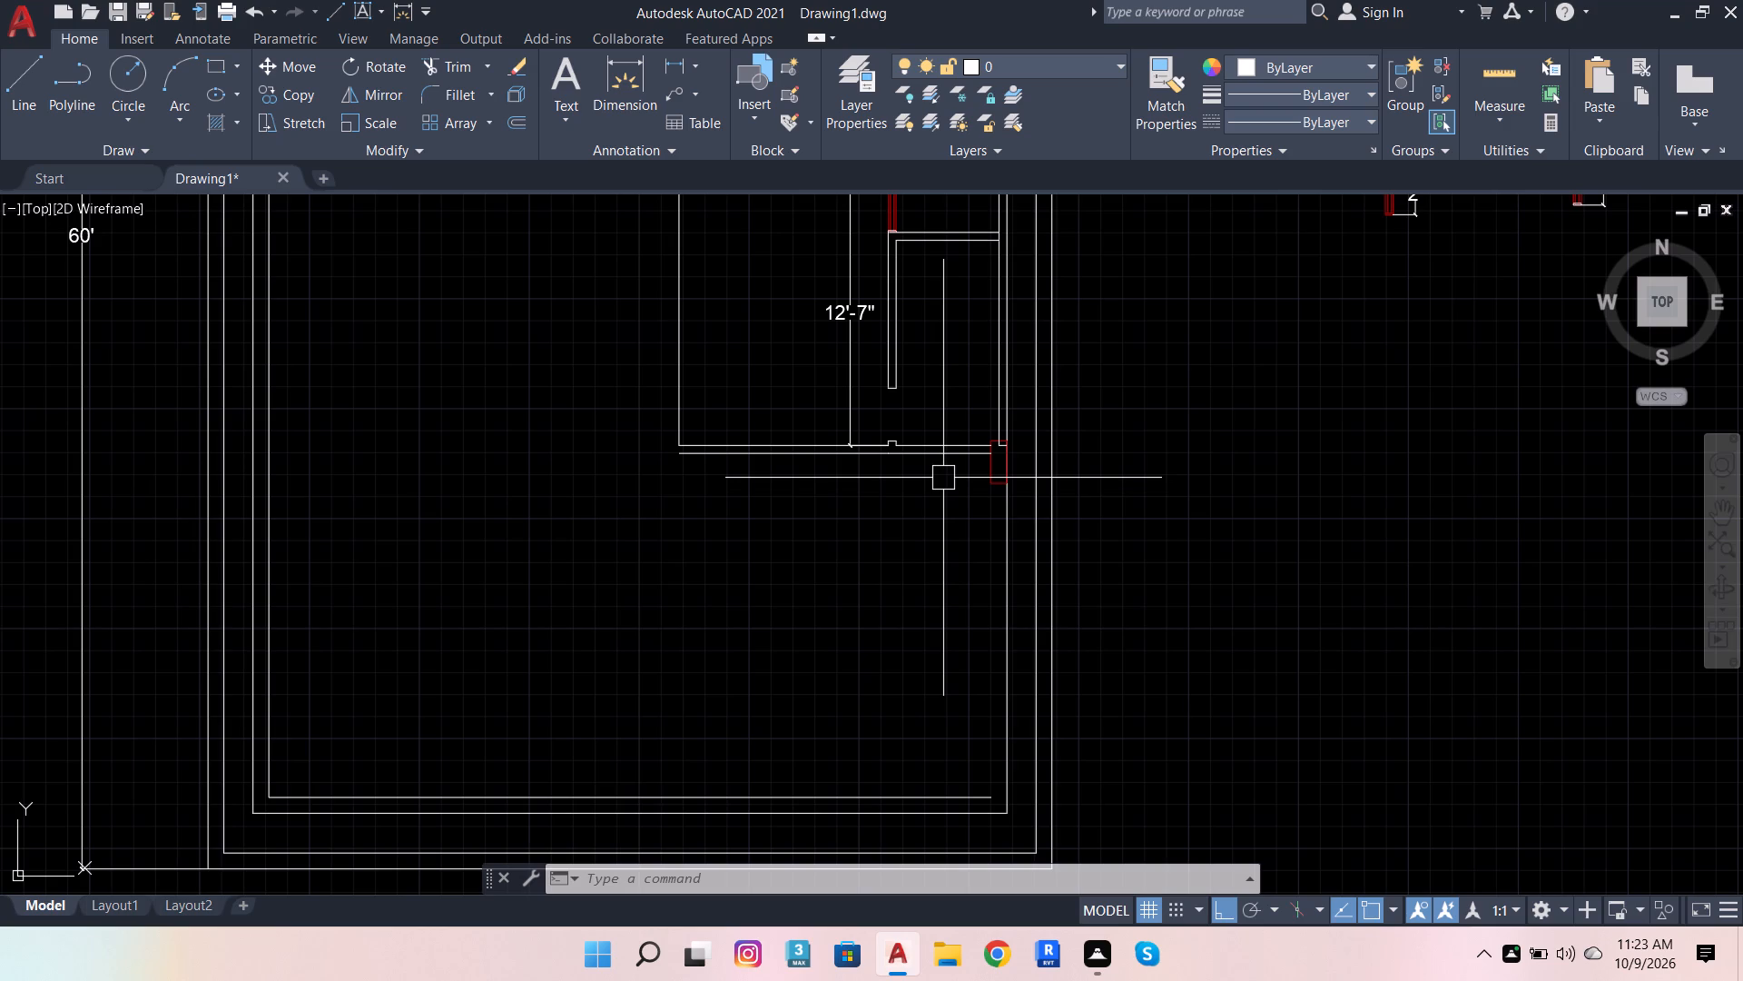
scroll(818, 412, up, 1)
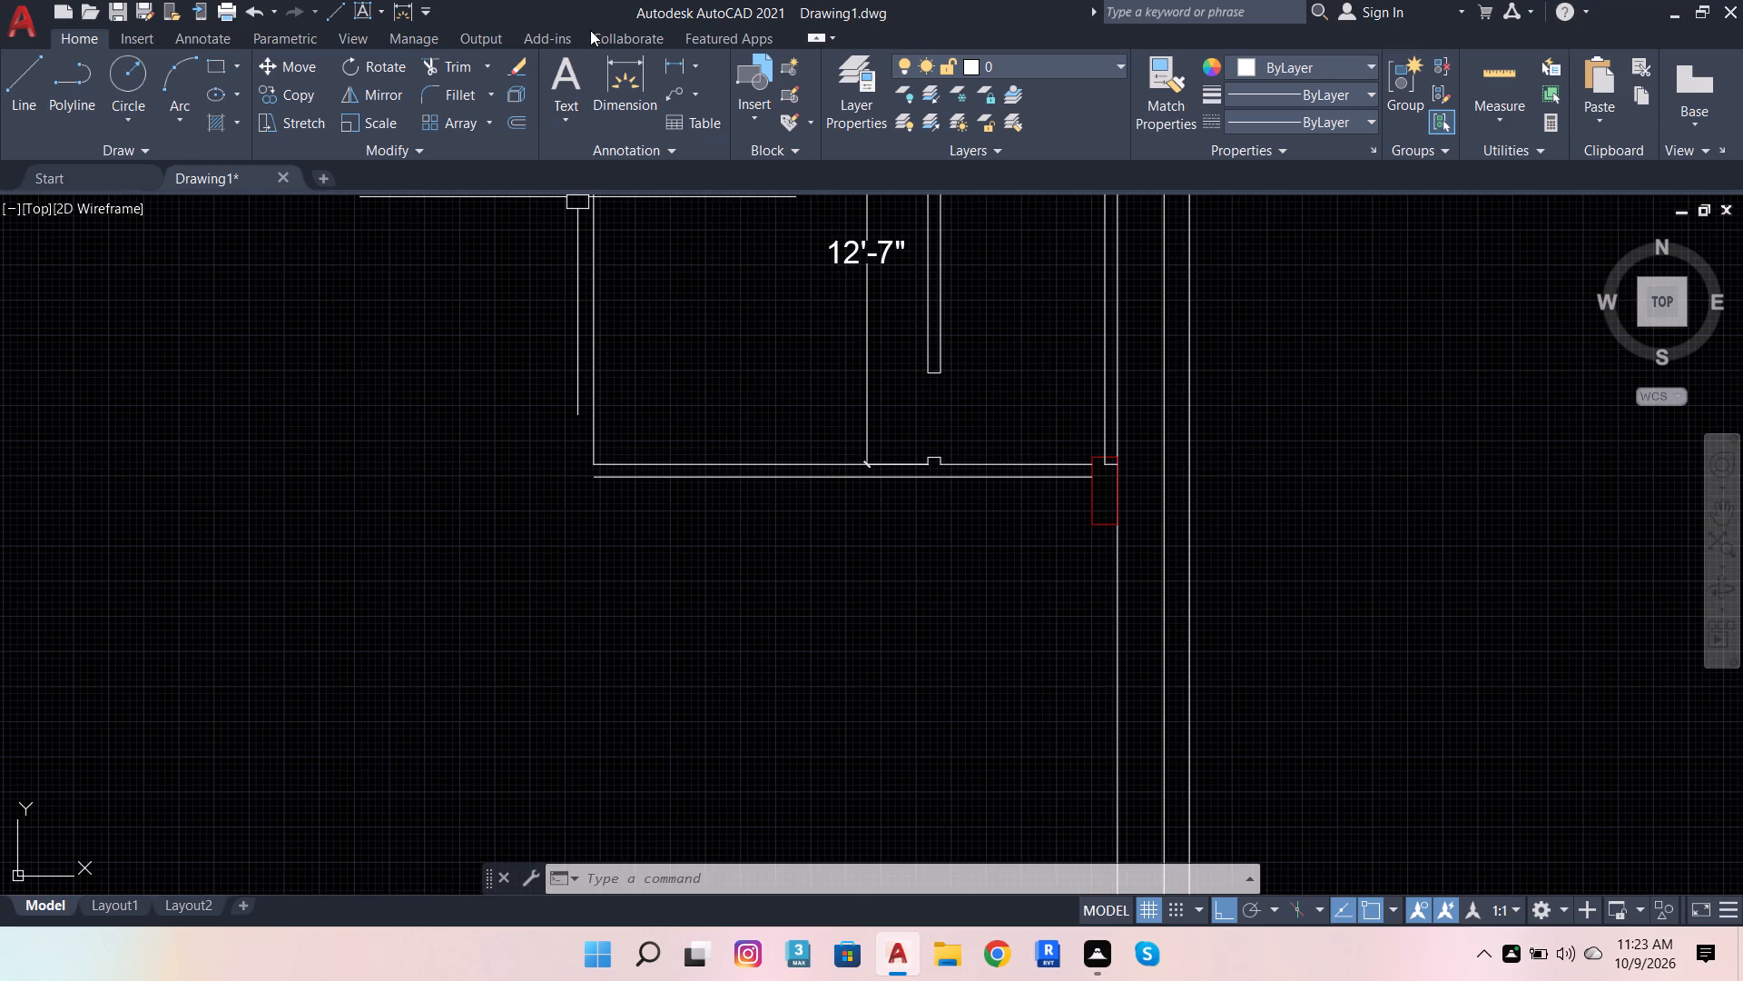
click(630, 63)
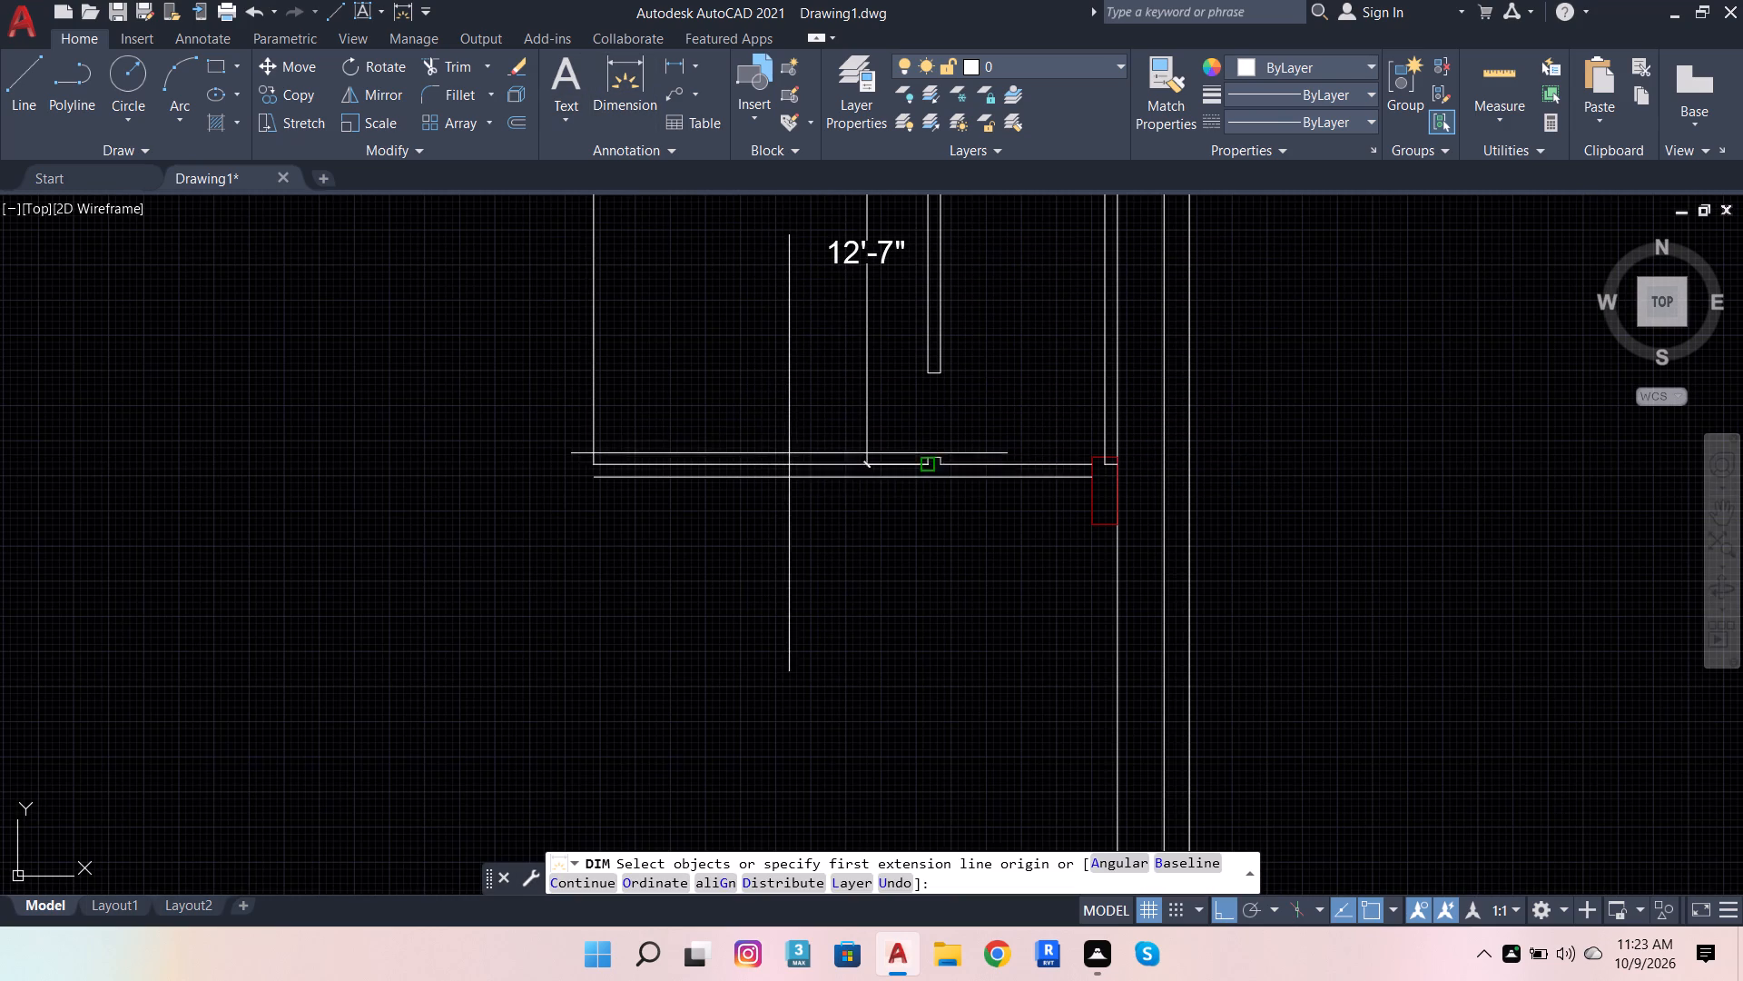
click(790, 461)
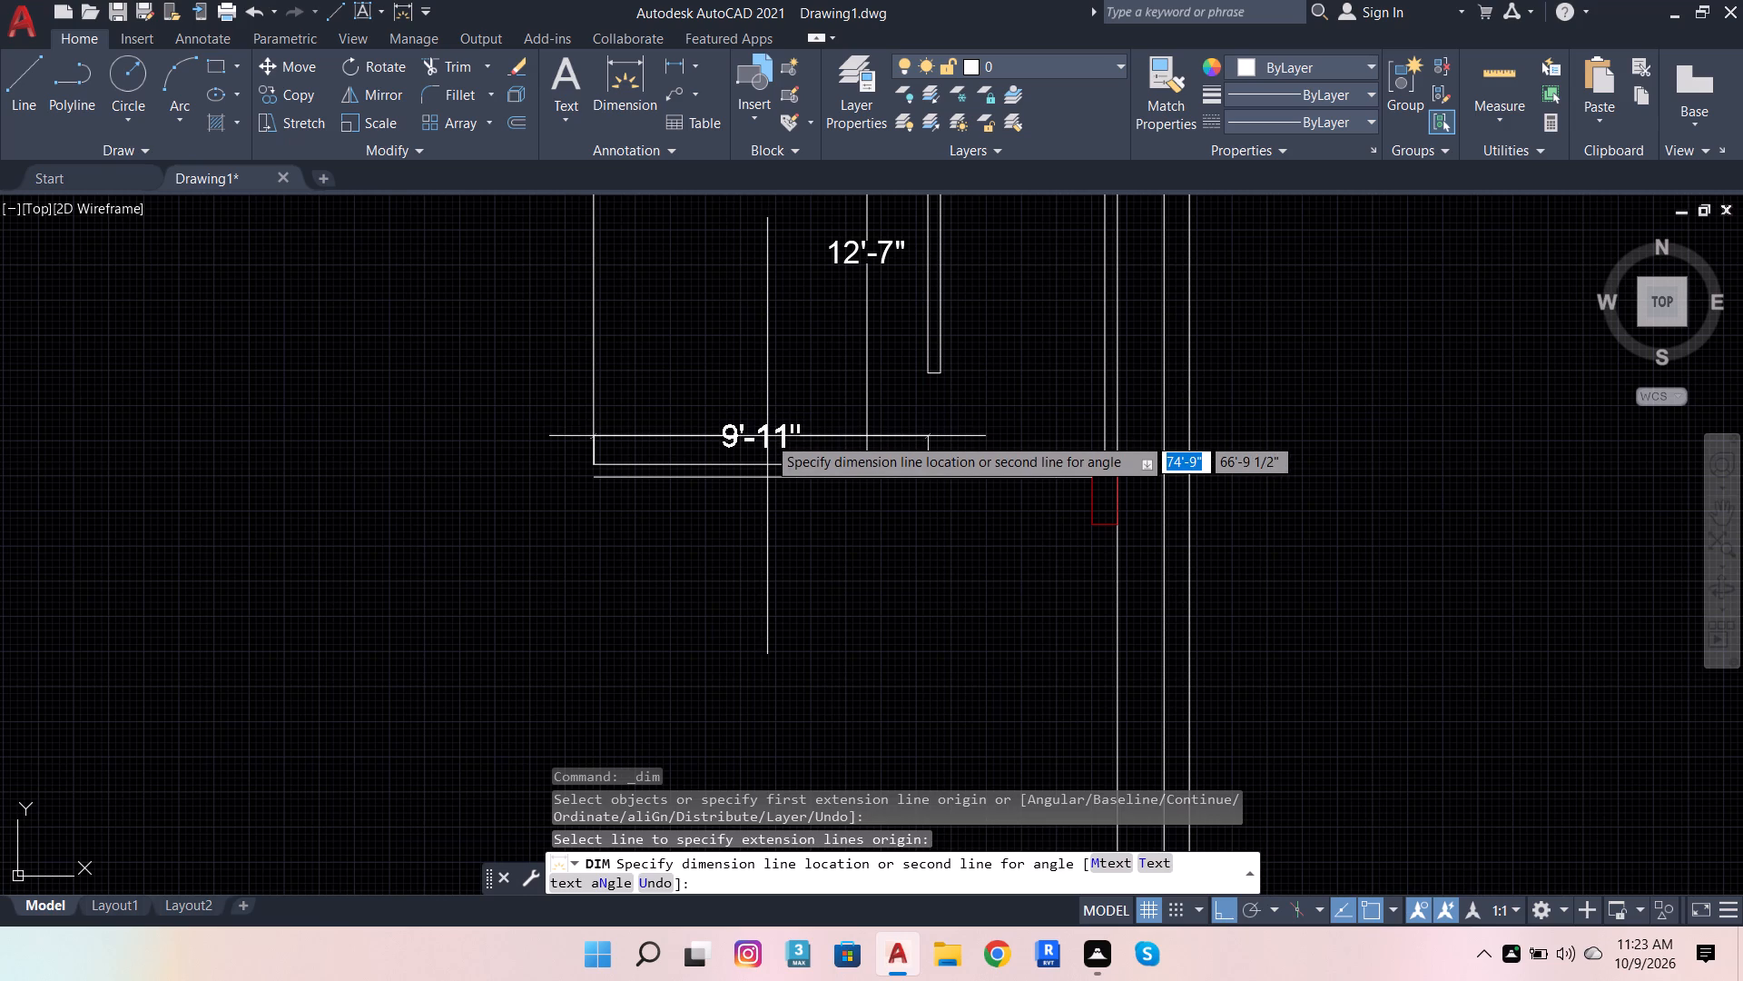
scroll(767, 436, up, 2)
click(754, 471)
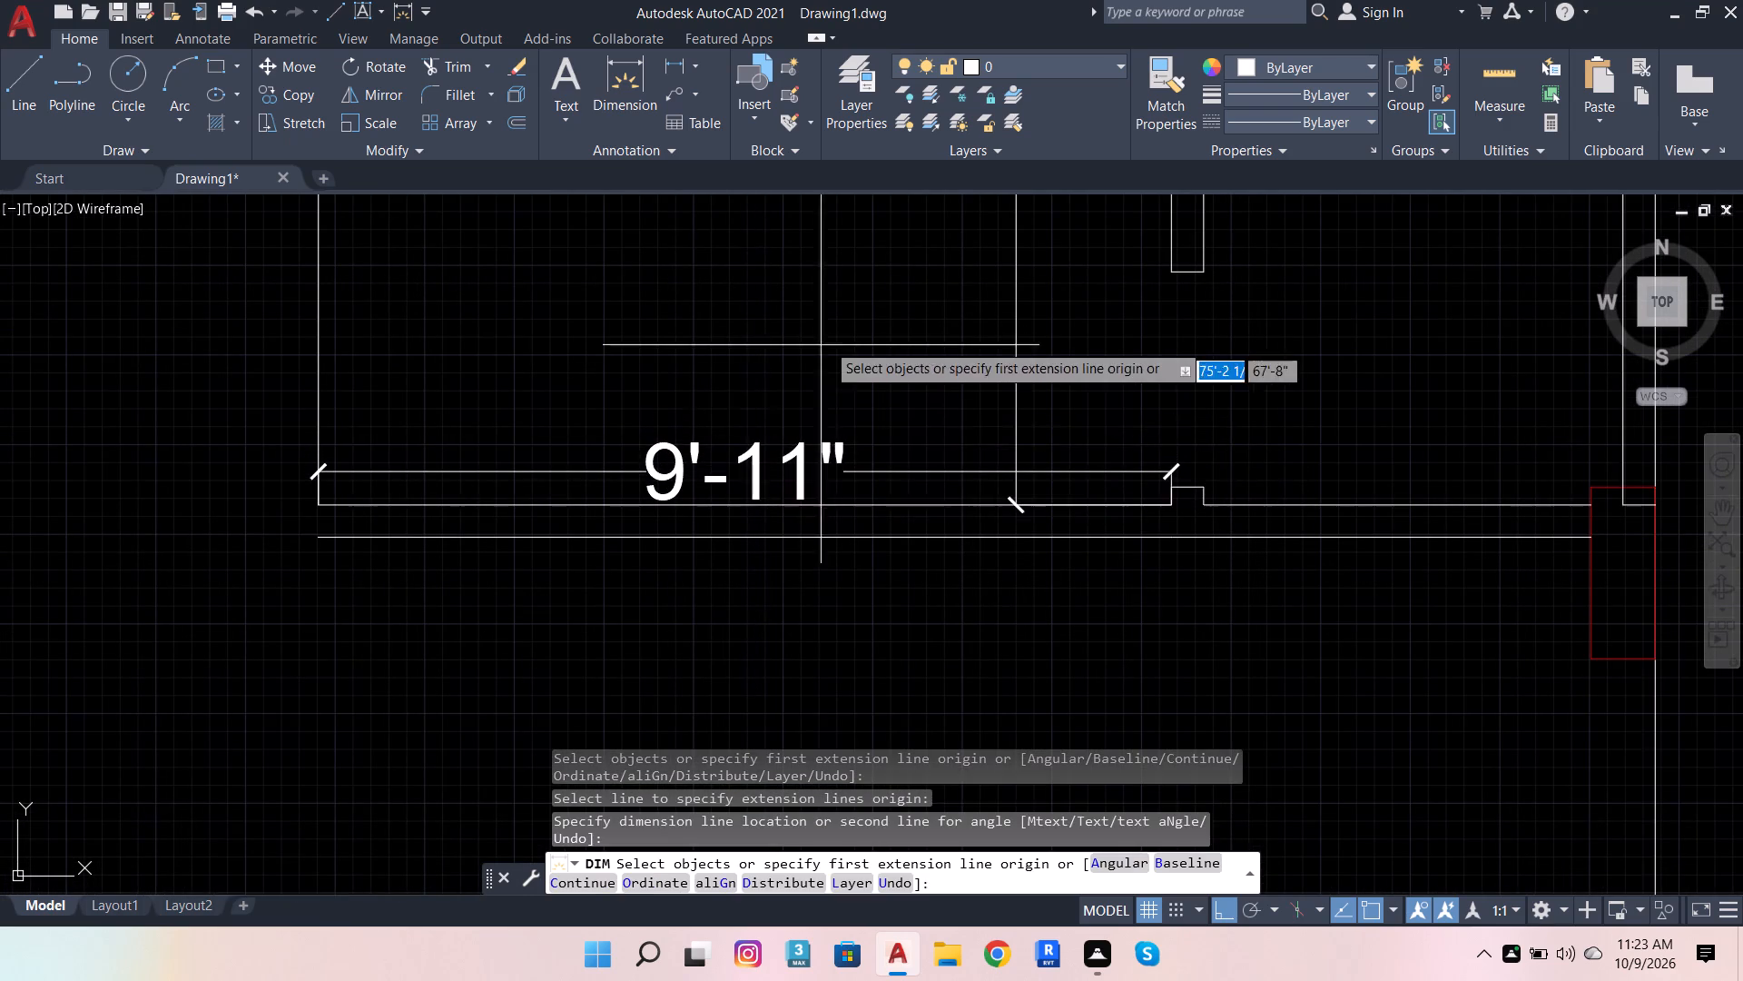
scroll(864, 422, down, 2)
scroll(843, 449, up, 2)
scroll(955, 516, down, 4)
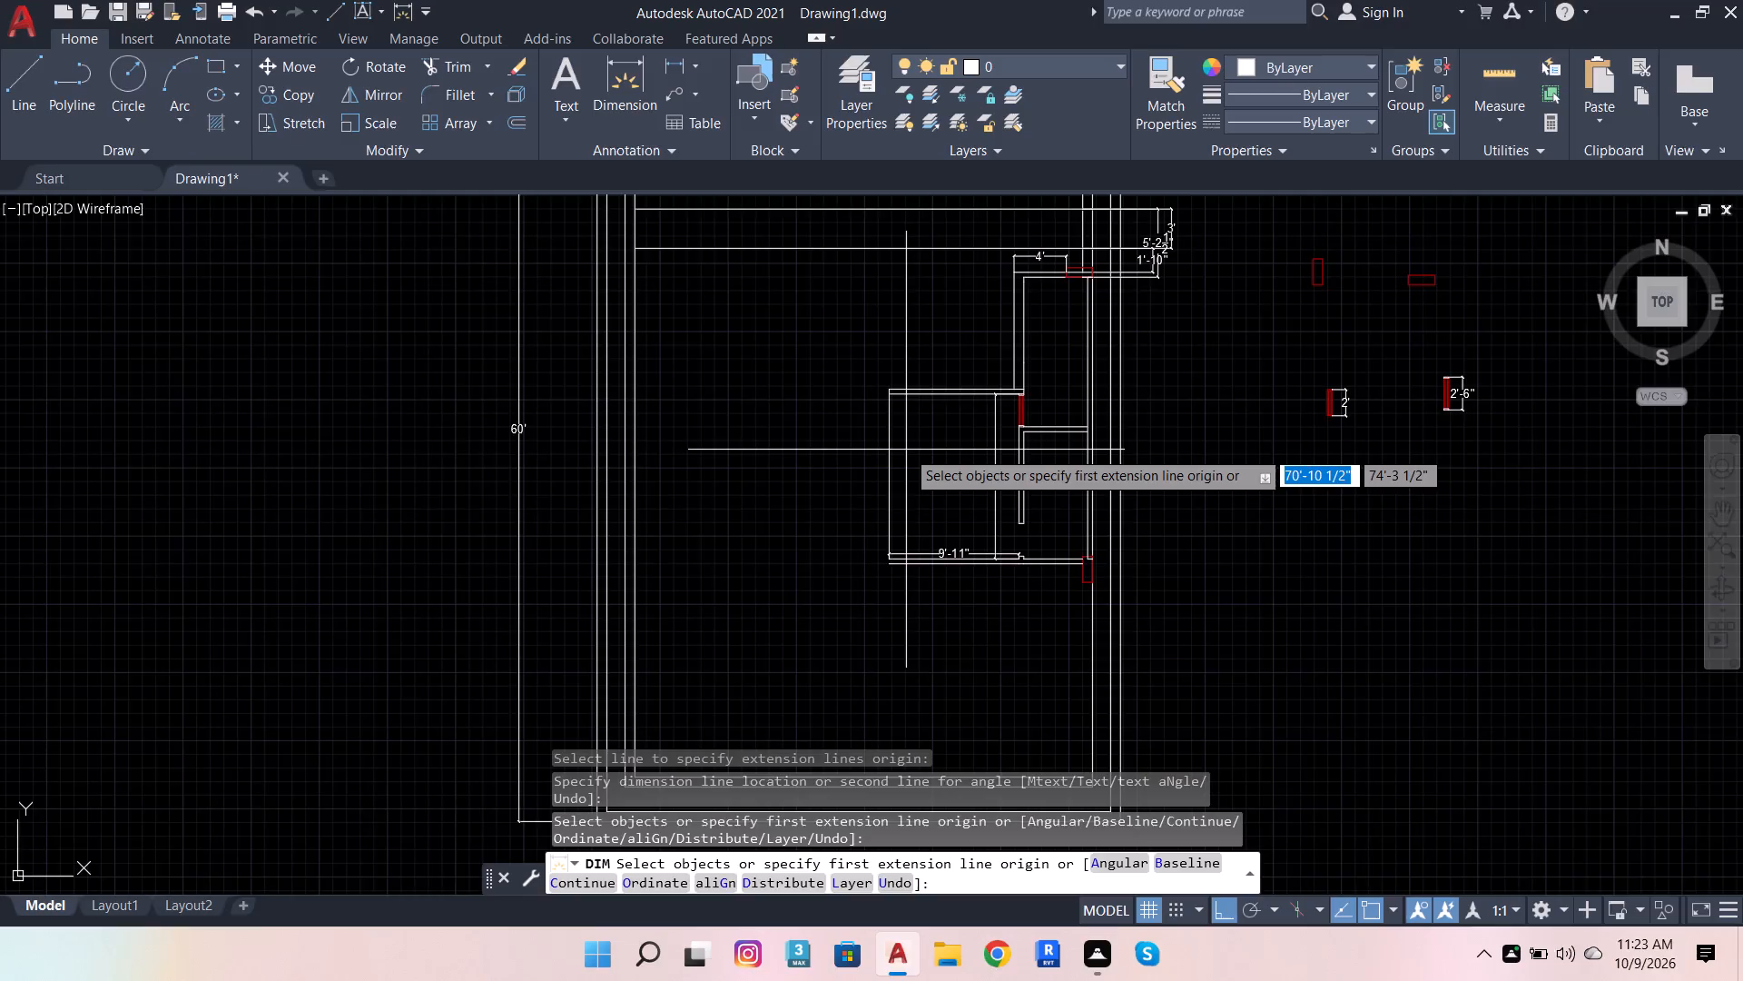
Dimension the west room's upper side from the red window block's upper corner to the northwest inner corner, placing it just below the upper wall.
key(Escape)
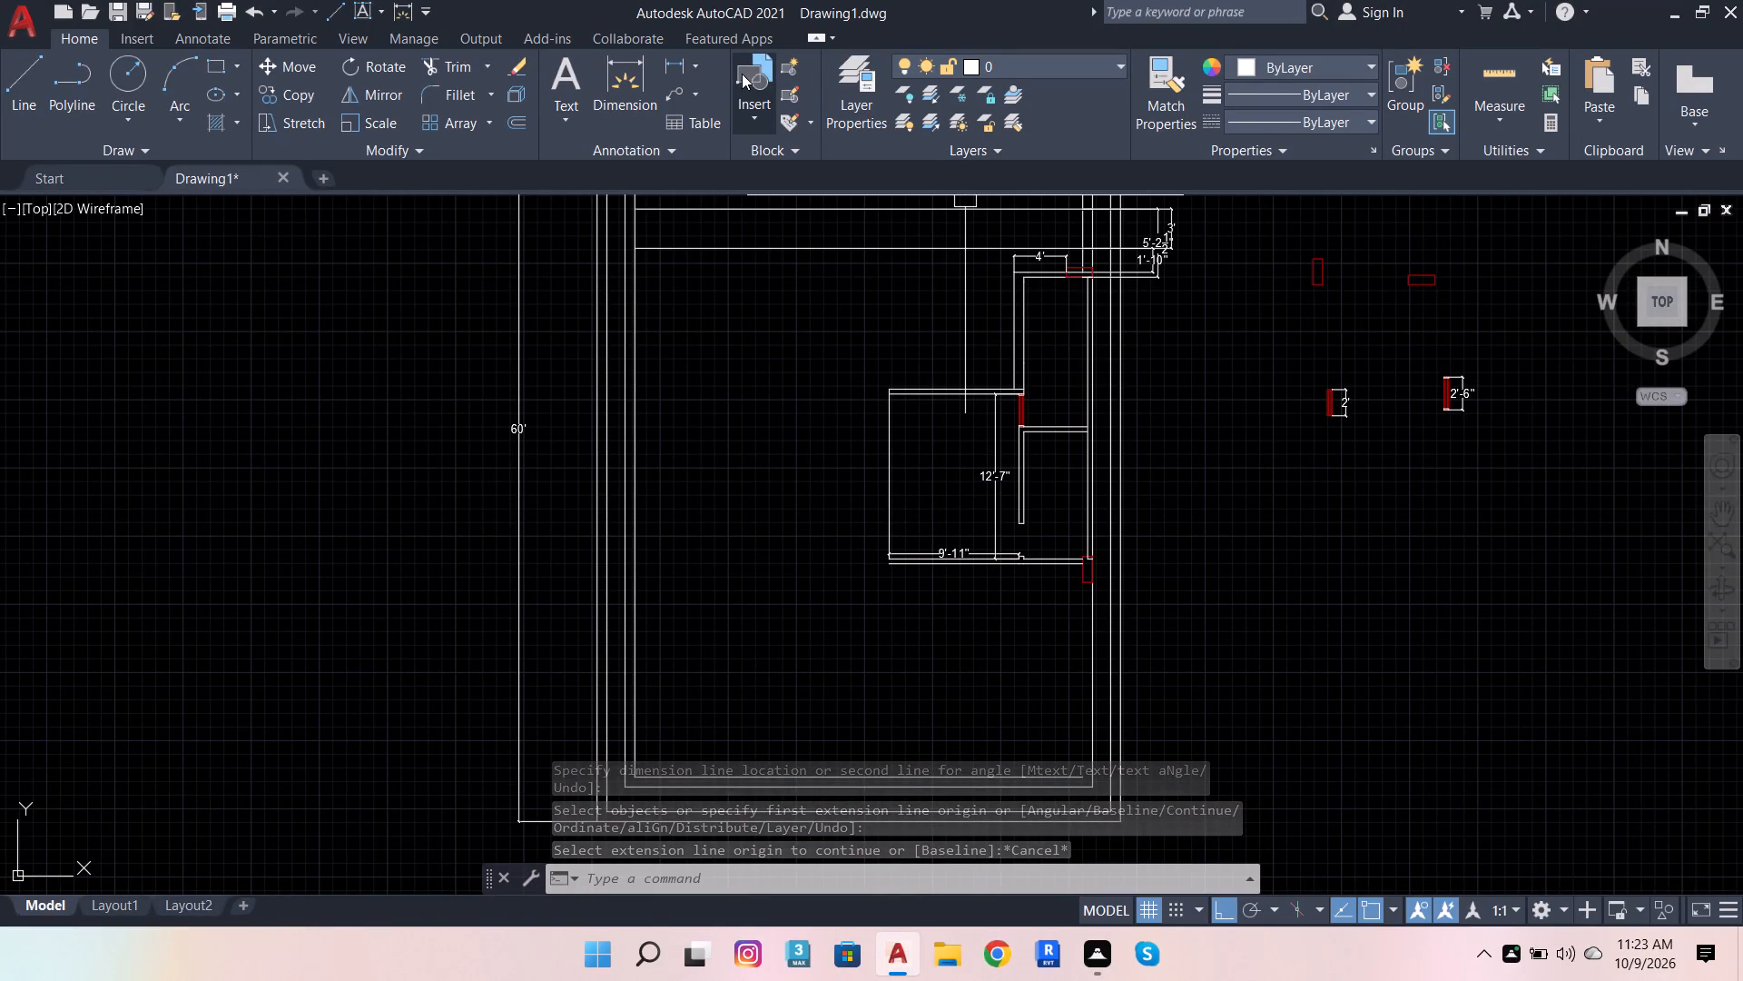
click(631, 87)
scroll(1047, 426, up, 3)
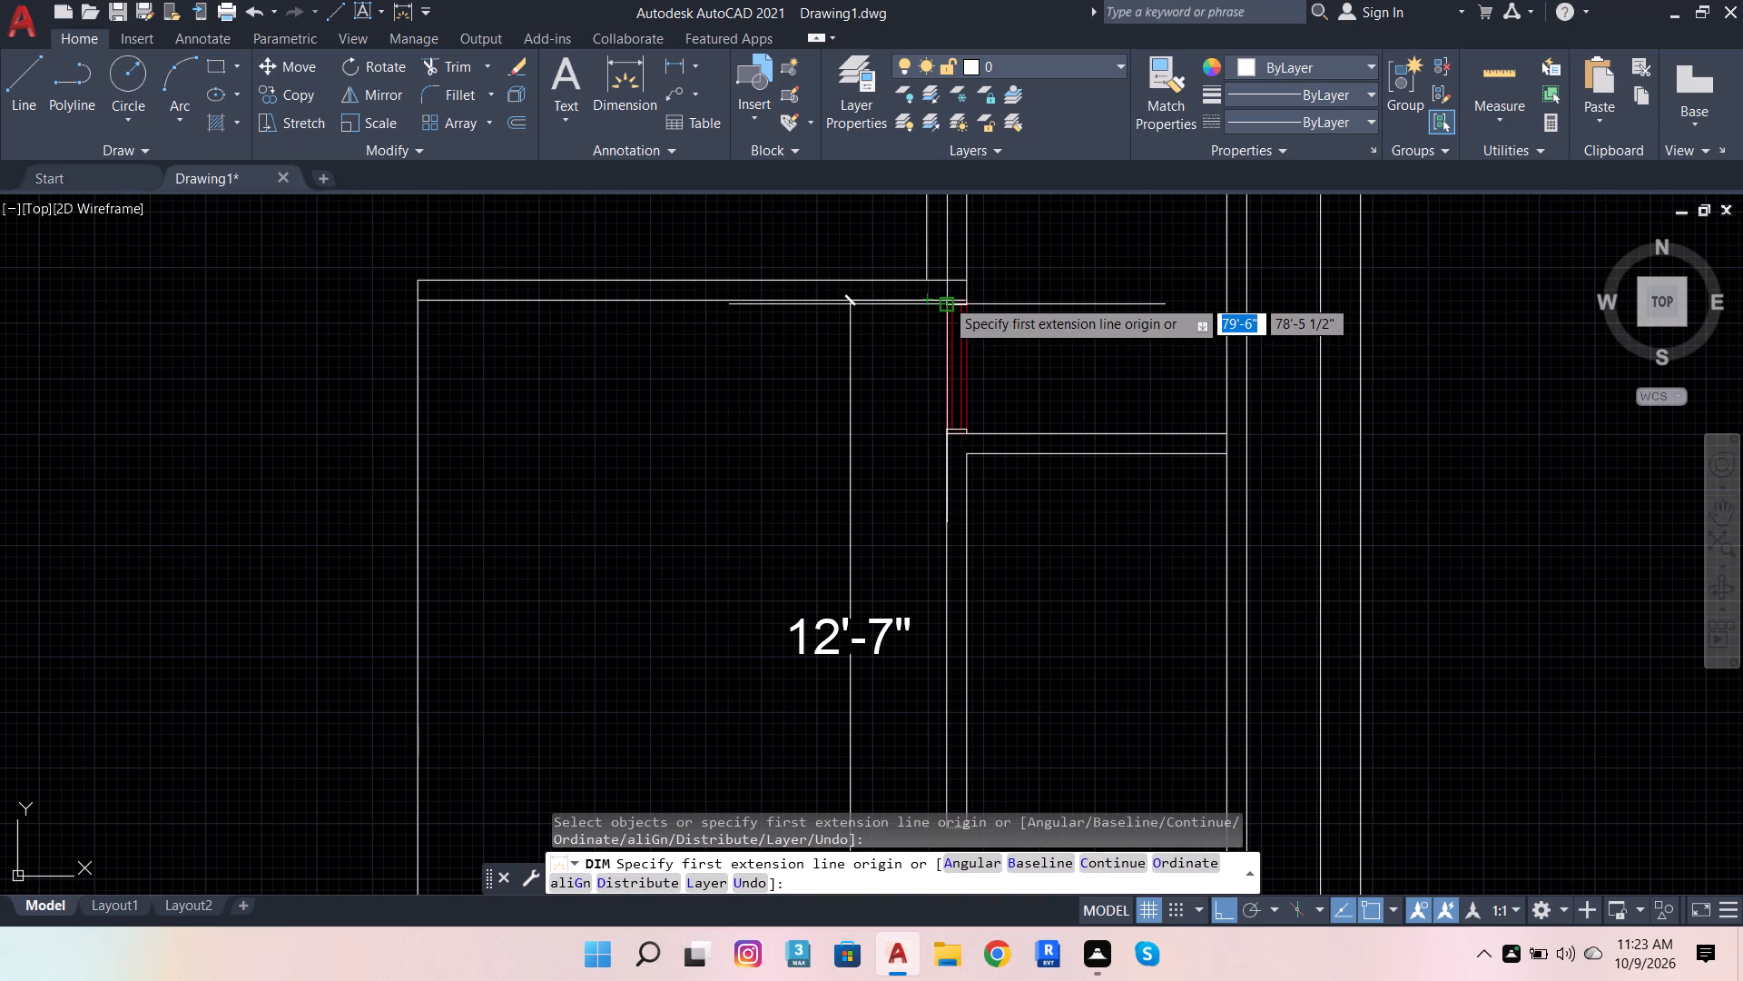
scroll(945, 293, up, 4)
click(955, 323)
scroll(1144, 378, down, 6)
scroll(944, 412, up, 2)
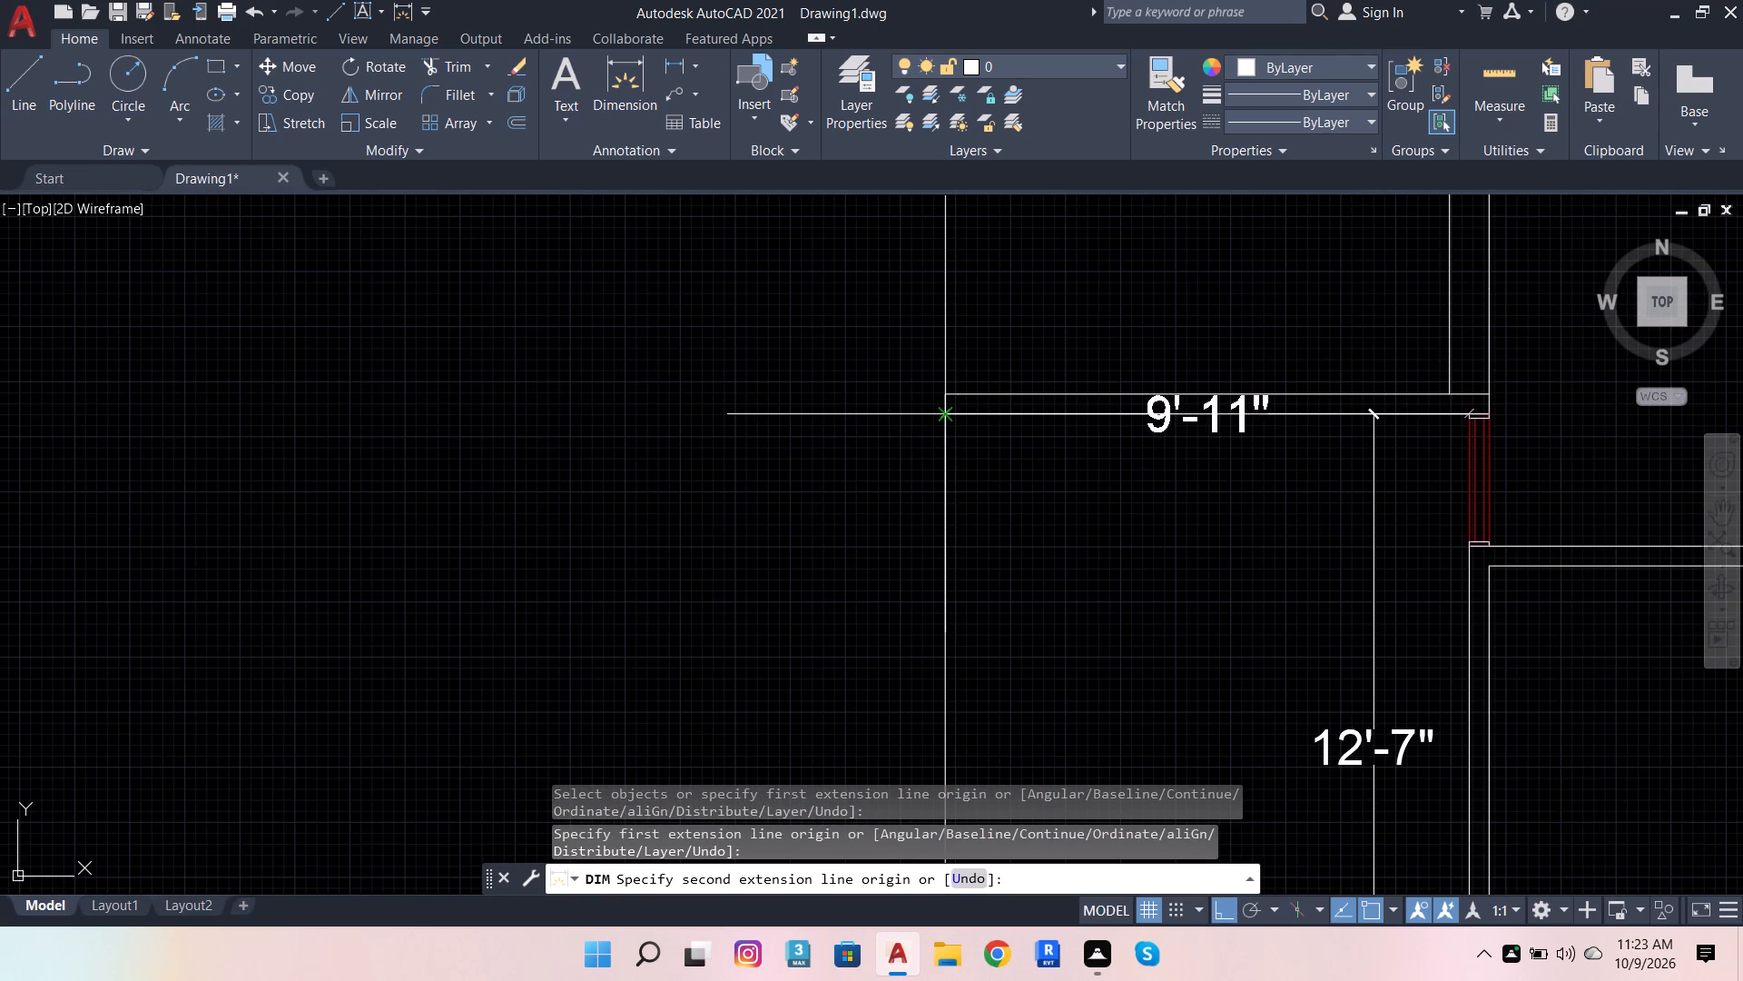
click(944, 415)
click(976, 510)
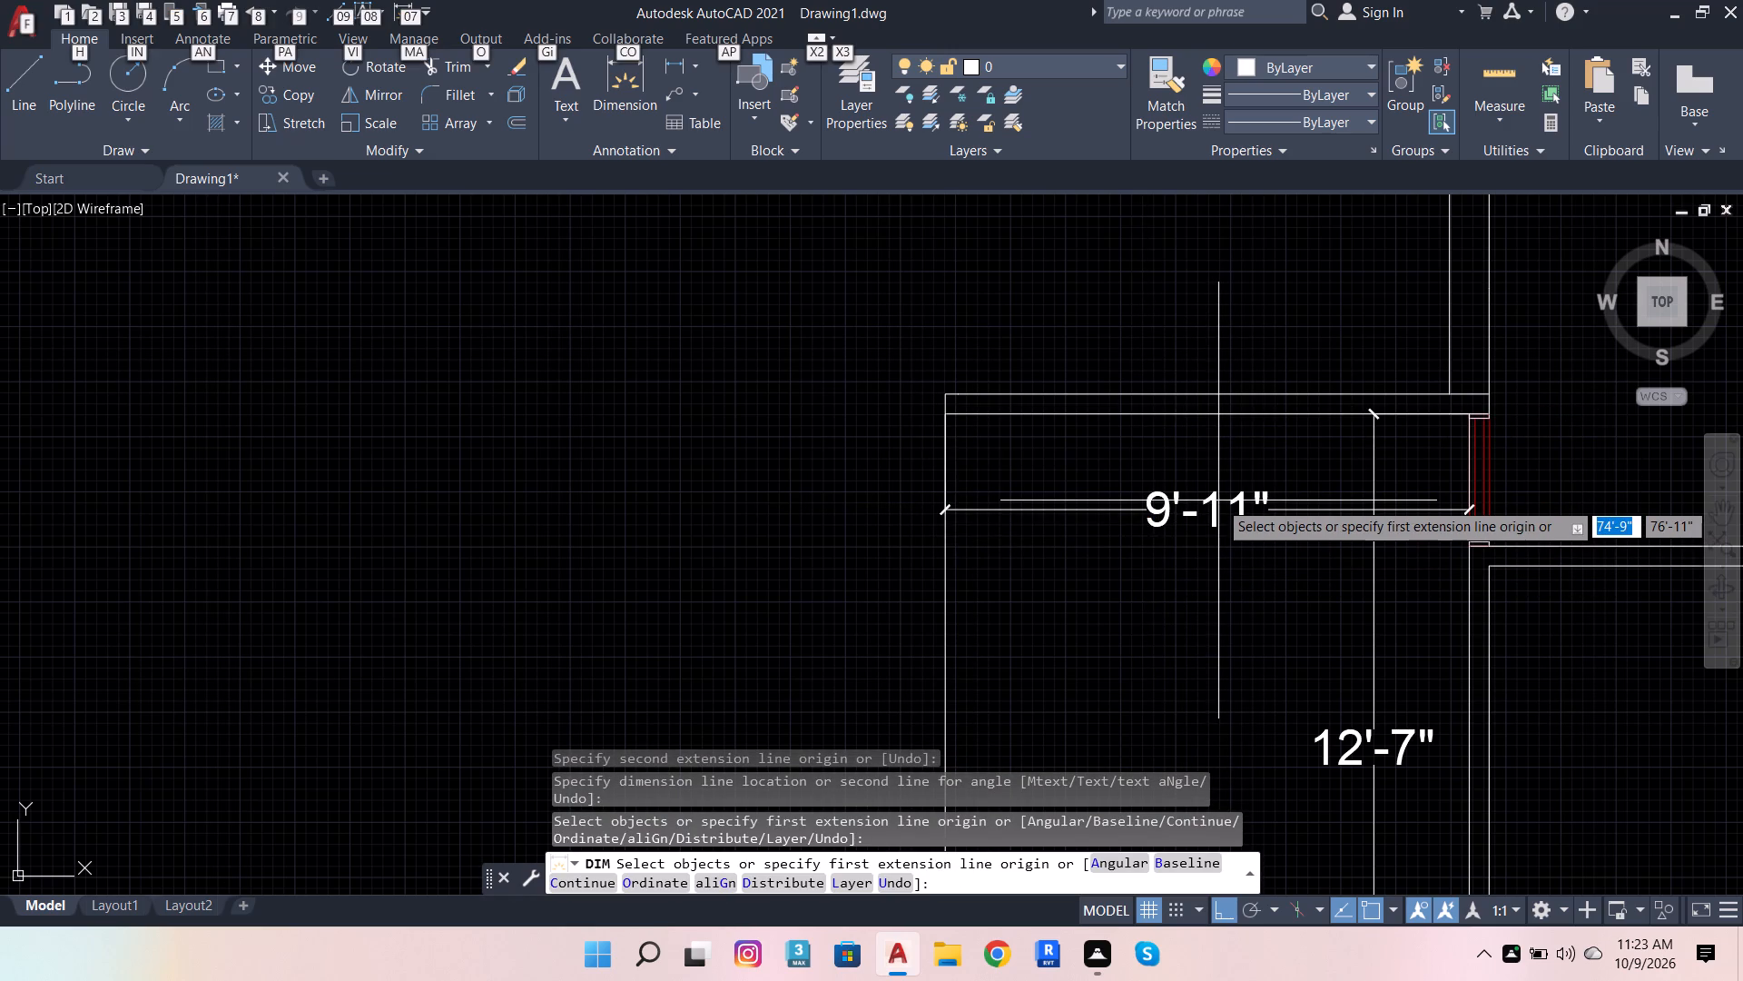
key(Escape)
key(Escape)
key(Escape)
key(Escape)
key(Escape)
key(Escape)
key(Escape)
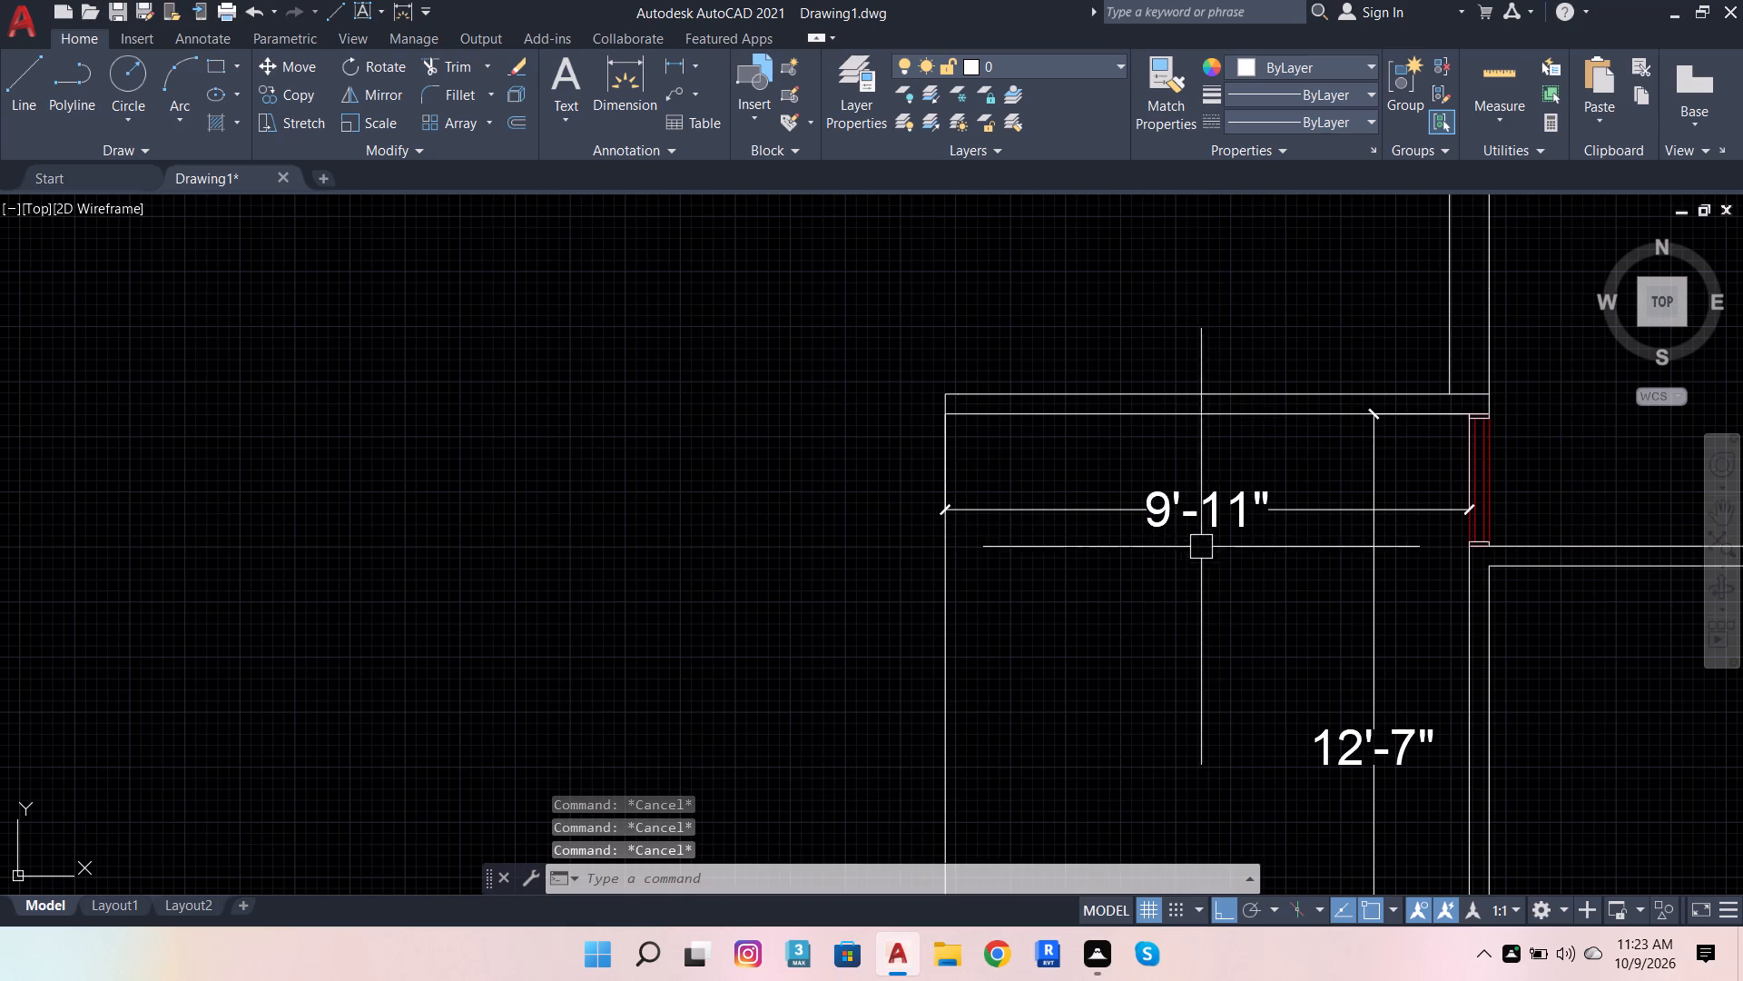
Offset the west room's west wall line 4.5" outward to the west.
scroll(1044, 459, down, 3)
click(1016, 534)
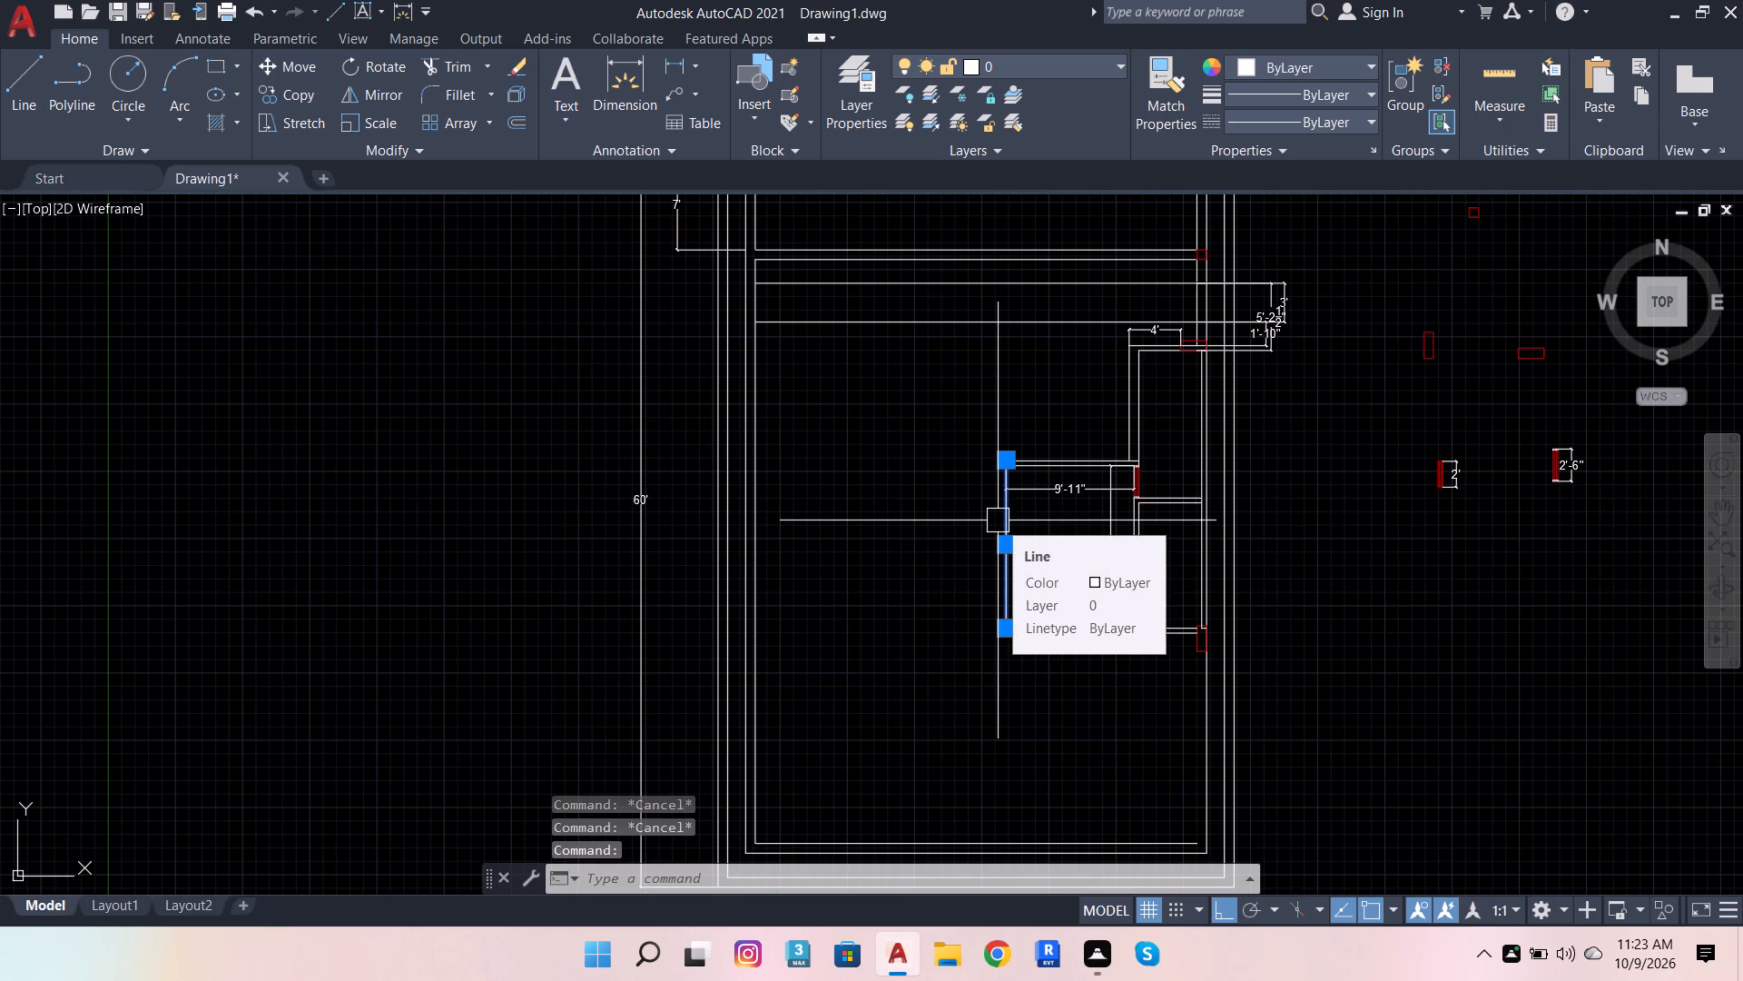
key(o)
key(Return)
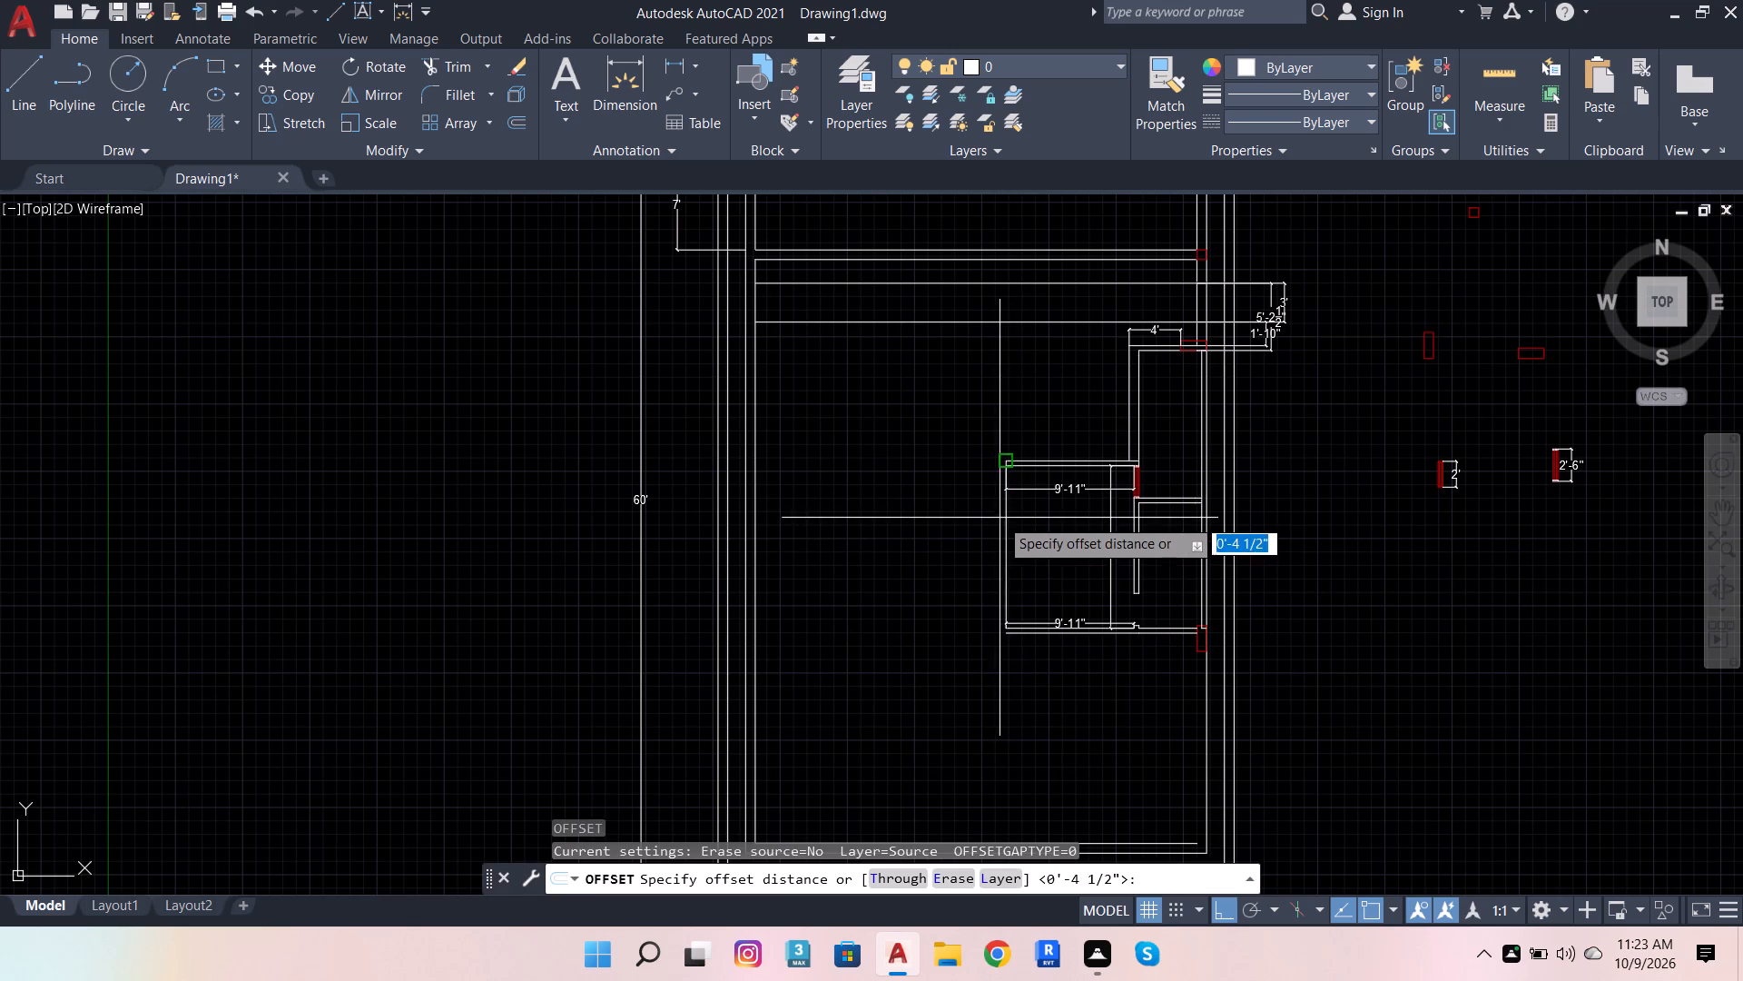
click(1009, 511)
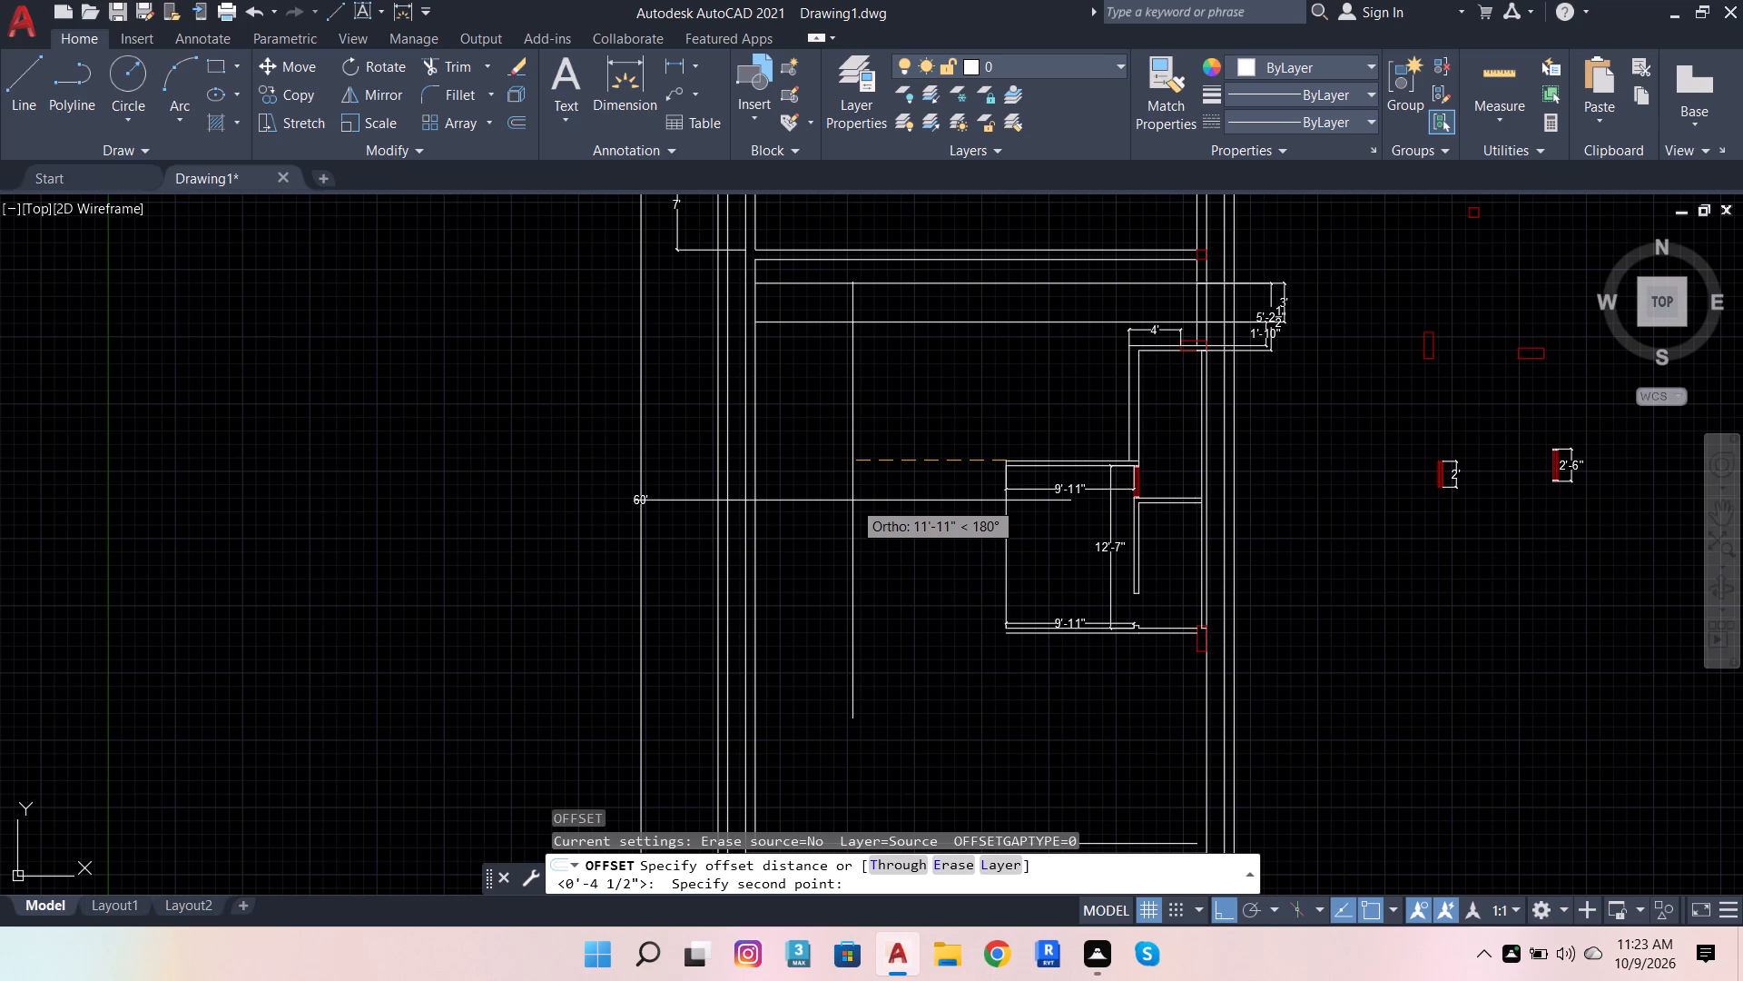
text(4.5)
key(Return)
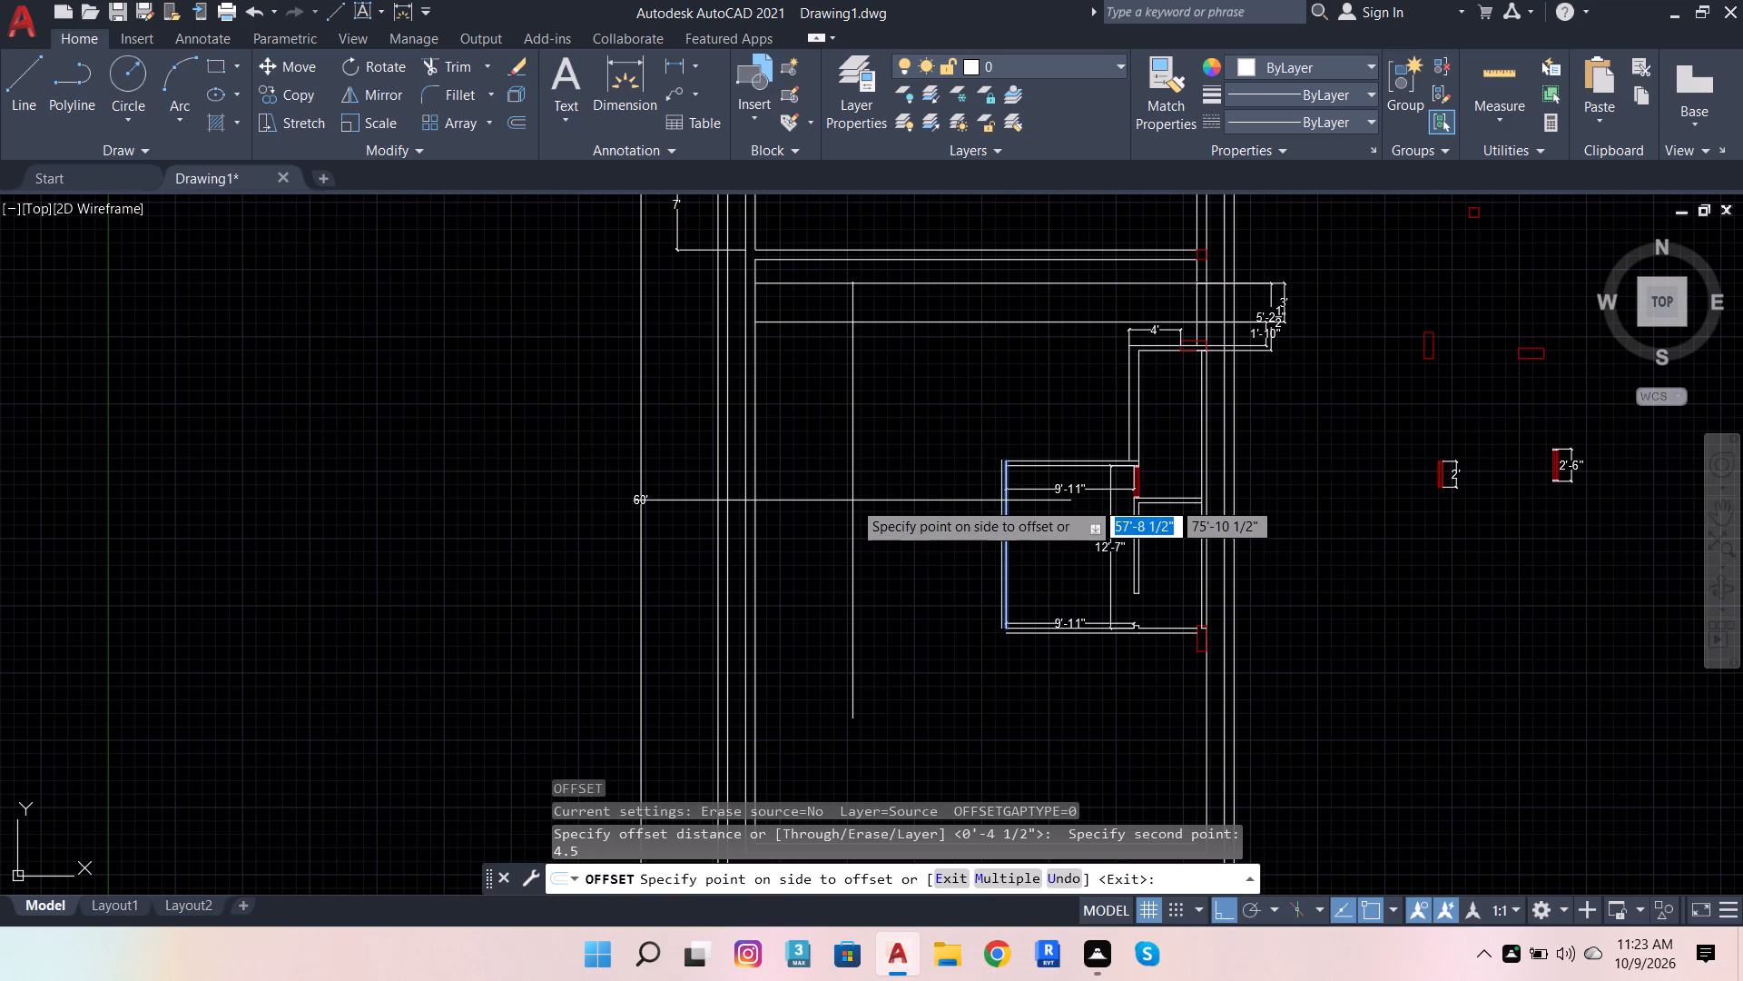
click(852, 500)
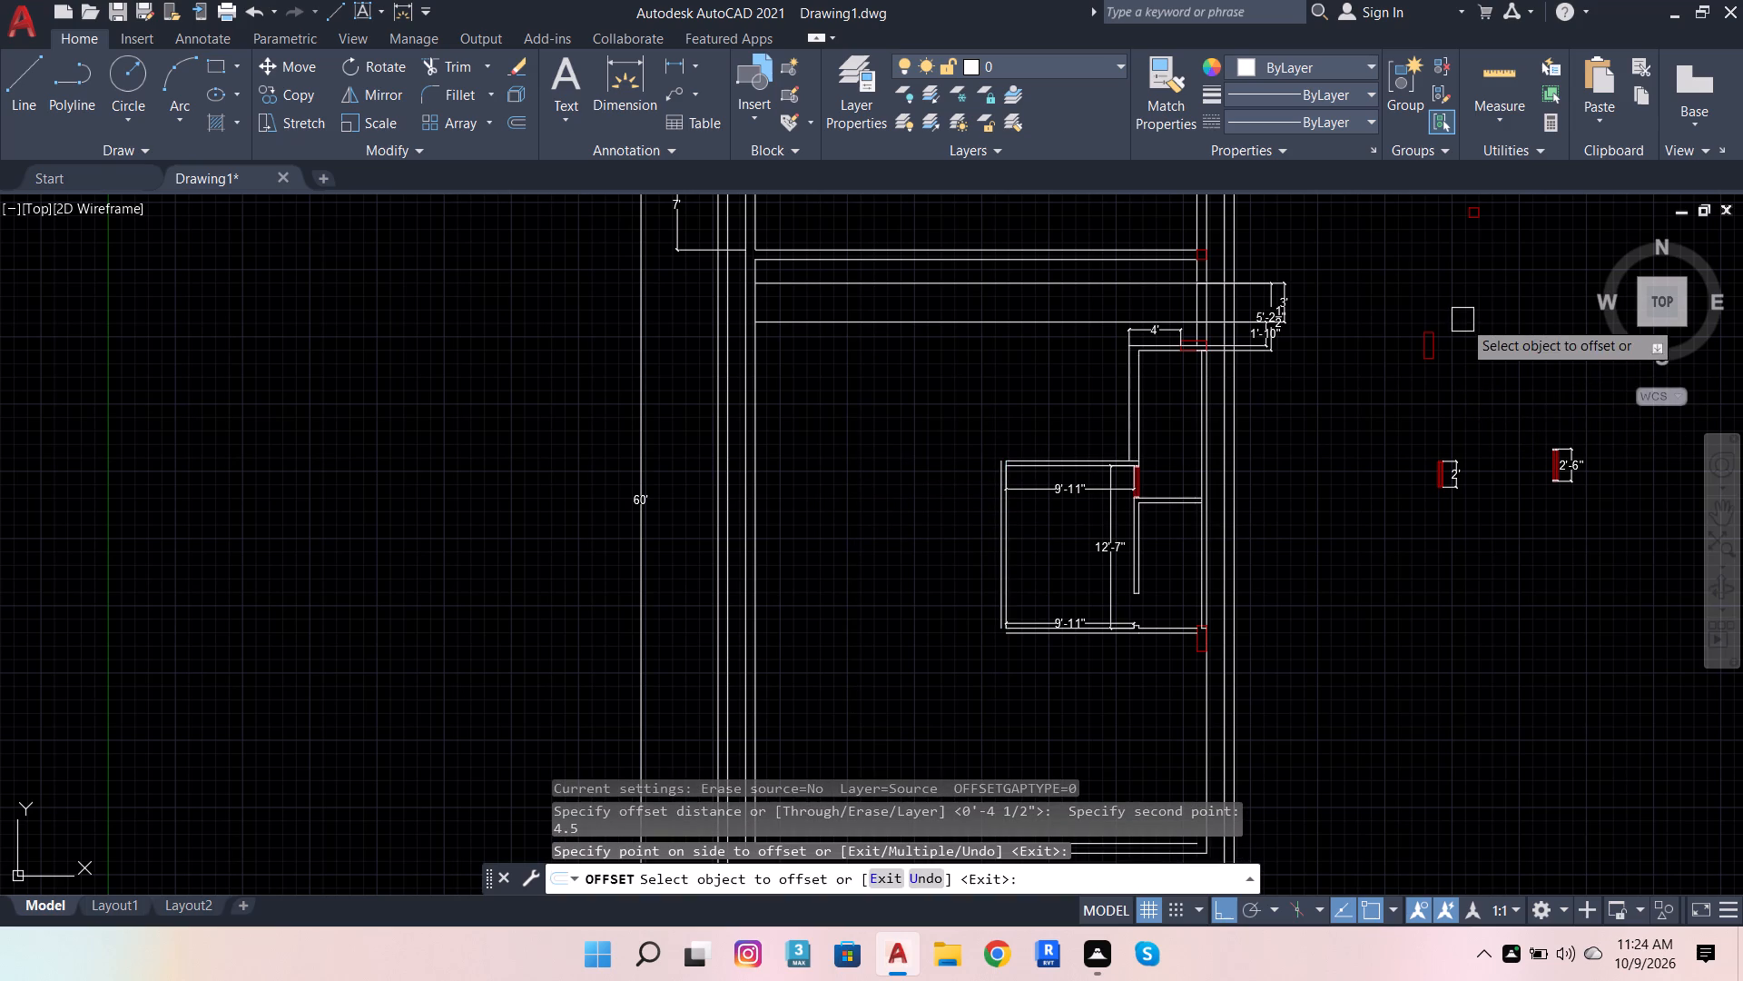
key(Escape)
Copy the upright red rectangle from outside the plan to the west room's northwest corner, aligning its upper-left corner with the new outer wall line.
click(1433, 319)
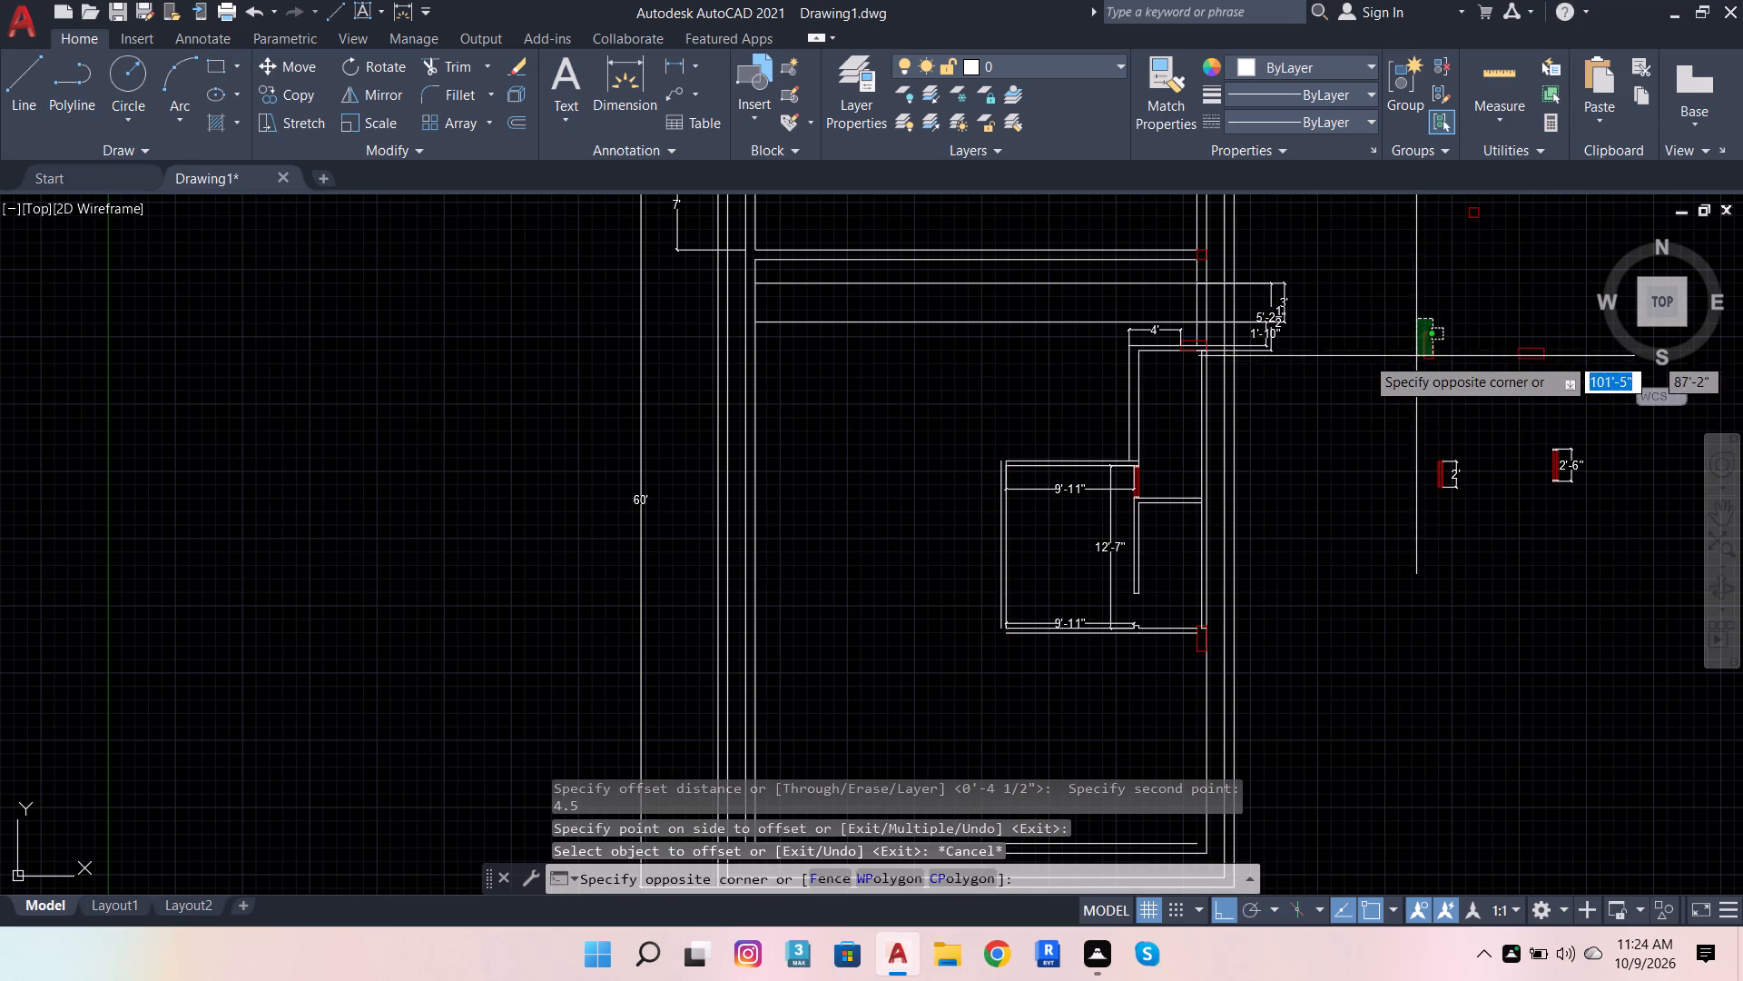
click(1413, 377)
click(1416, 351)
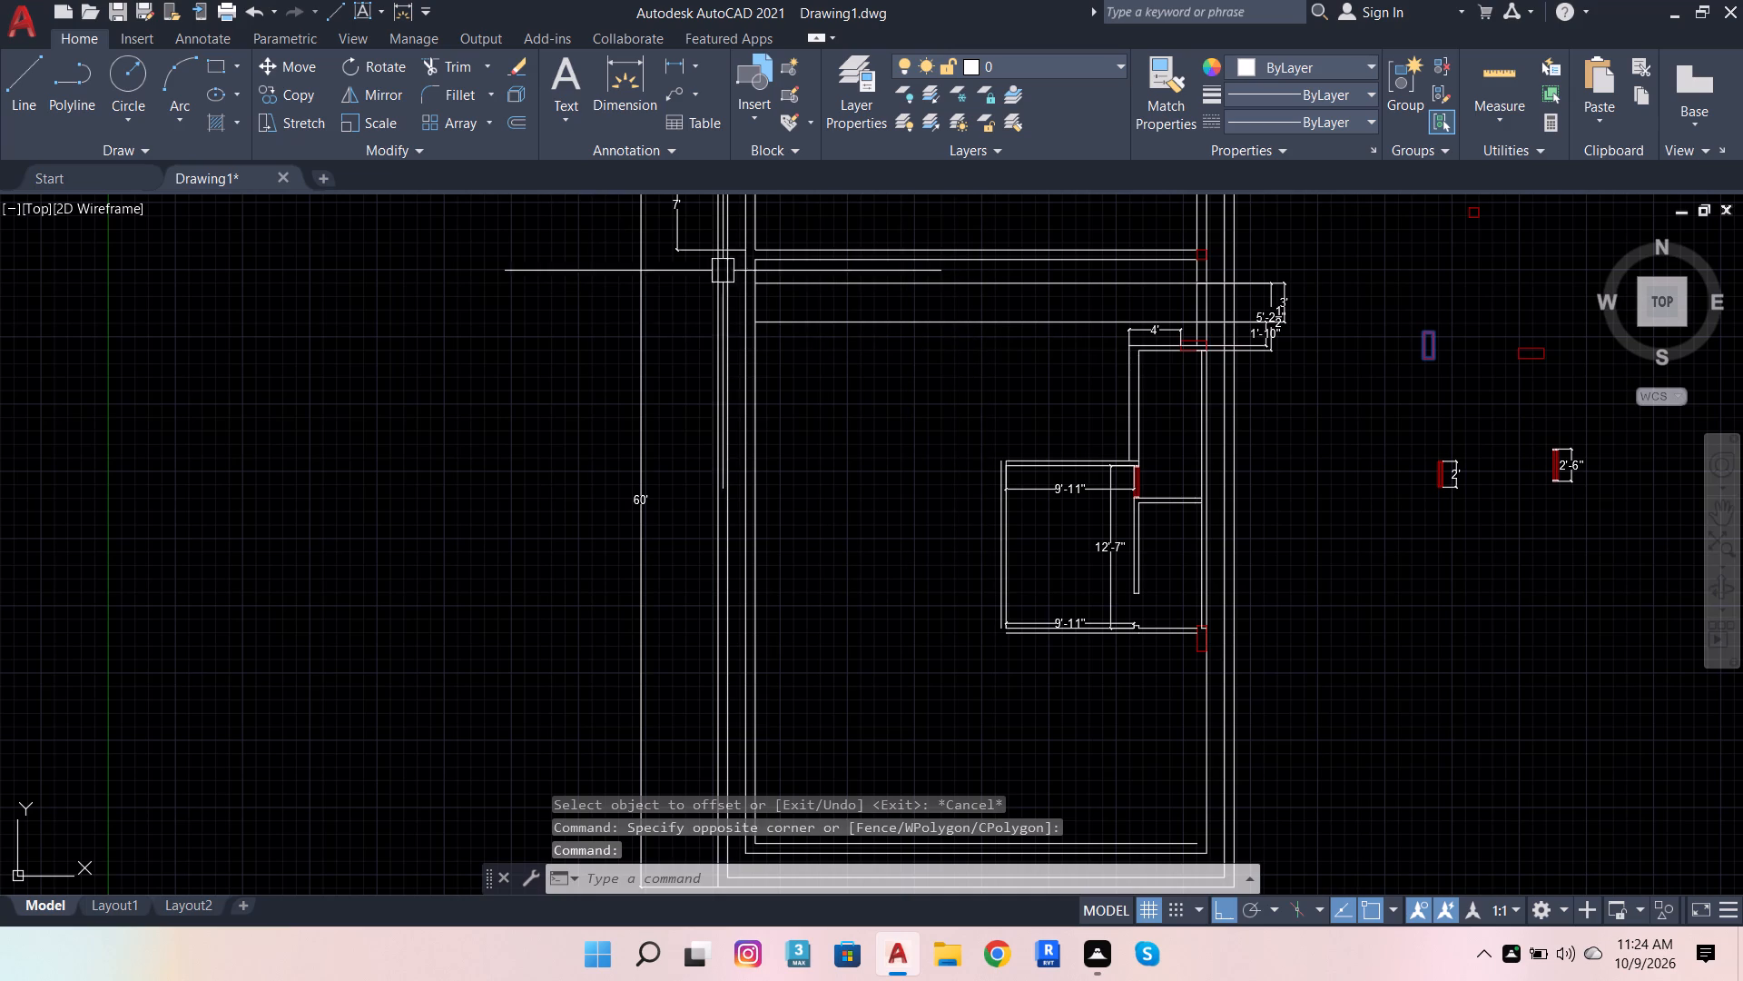
click(267, 94)
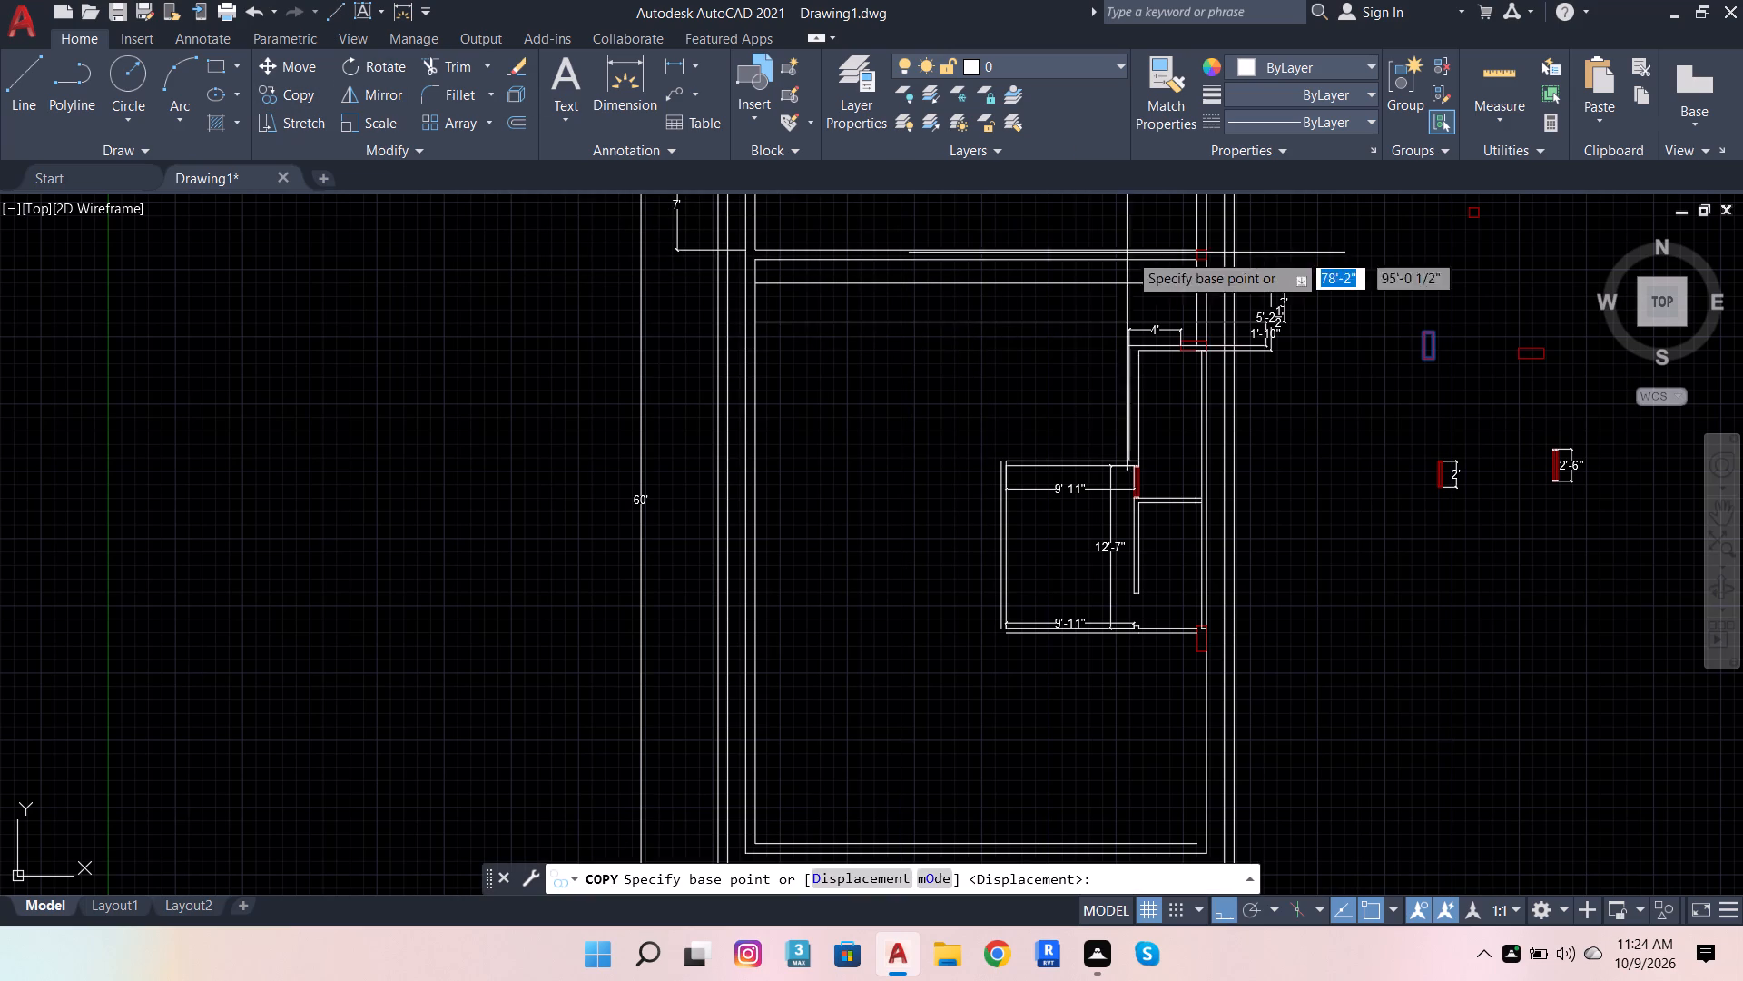
scroll(1524, 324, up, 3)
click(1181, 341)
scroll(1290, 465, down, 2)
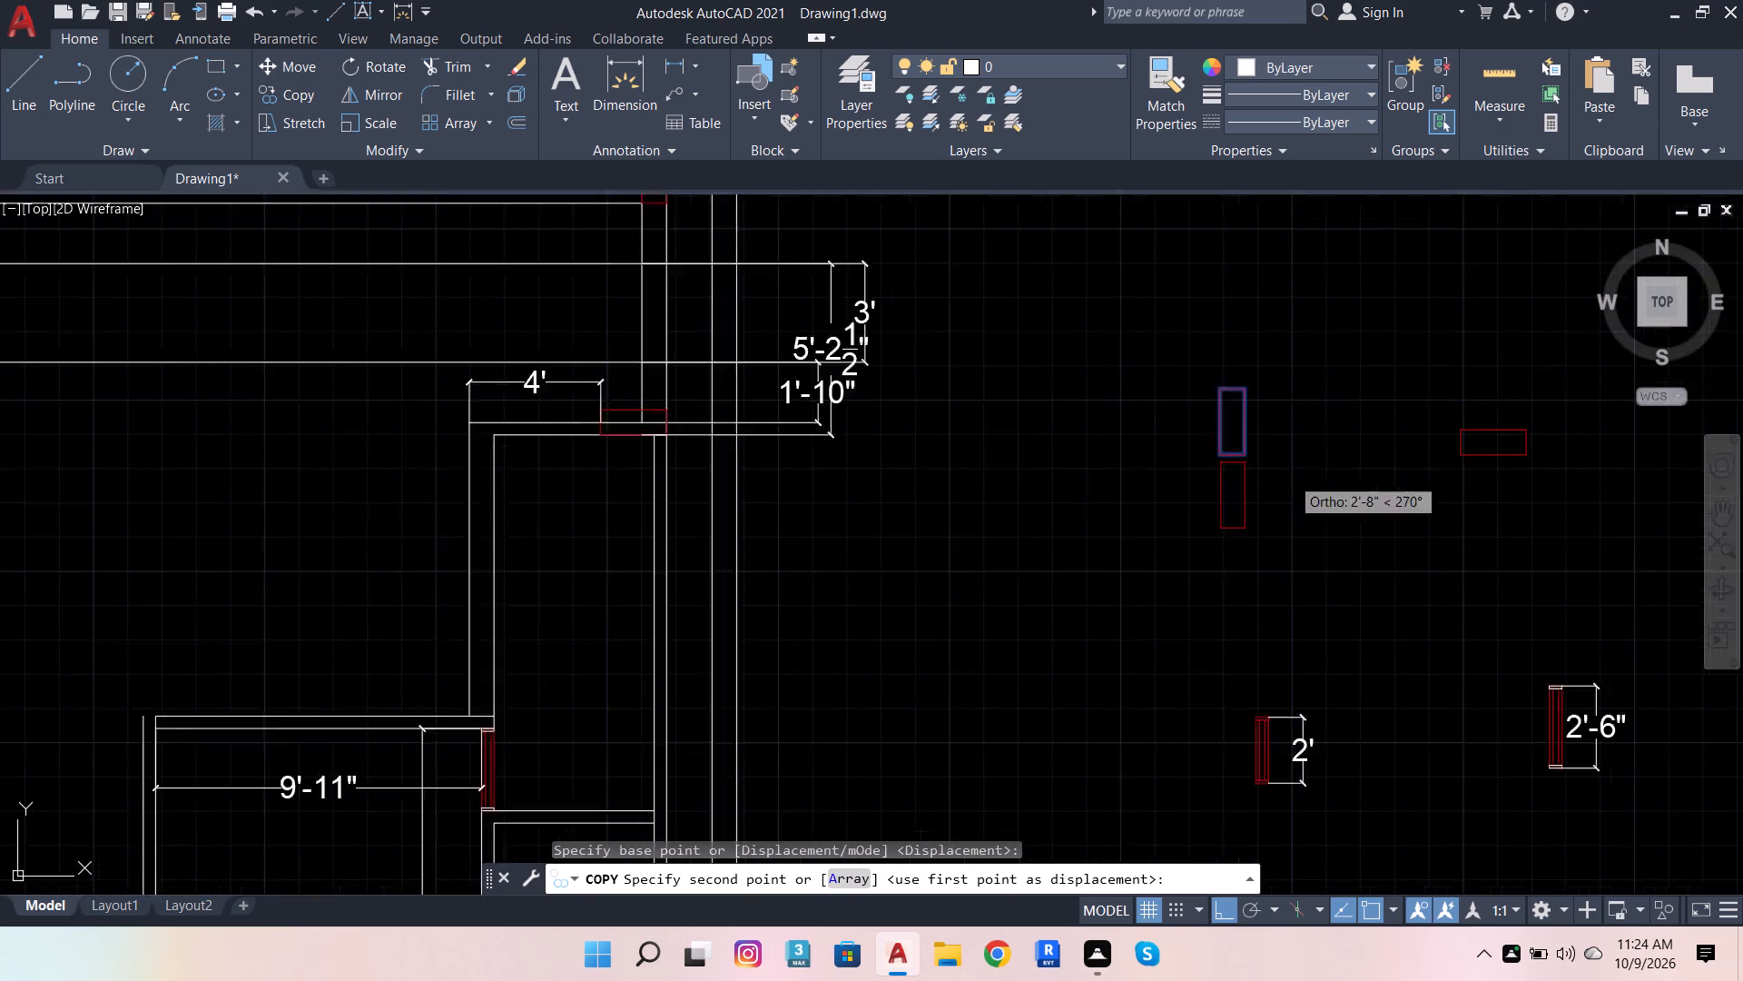
scroll(1290, 477, down, 3)
scroll(1074, 527, up, 4)
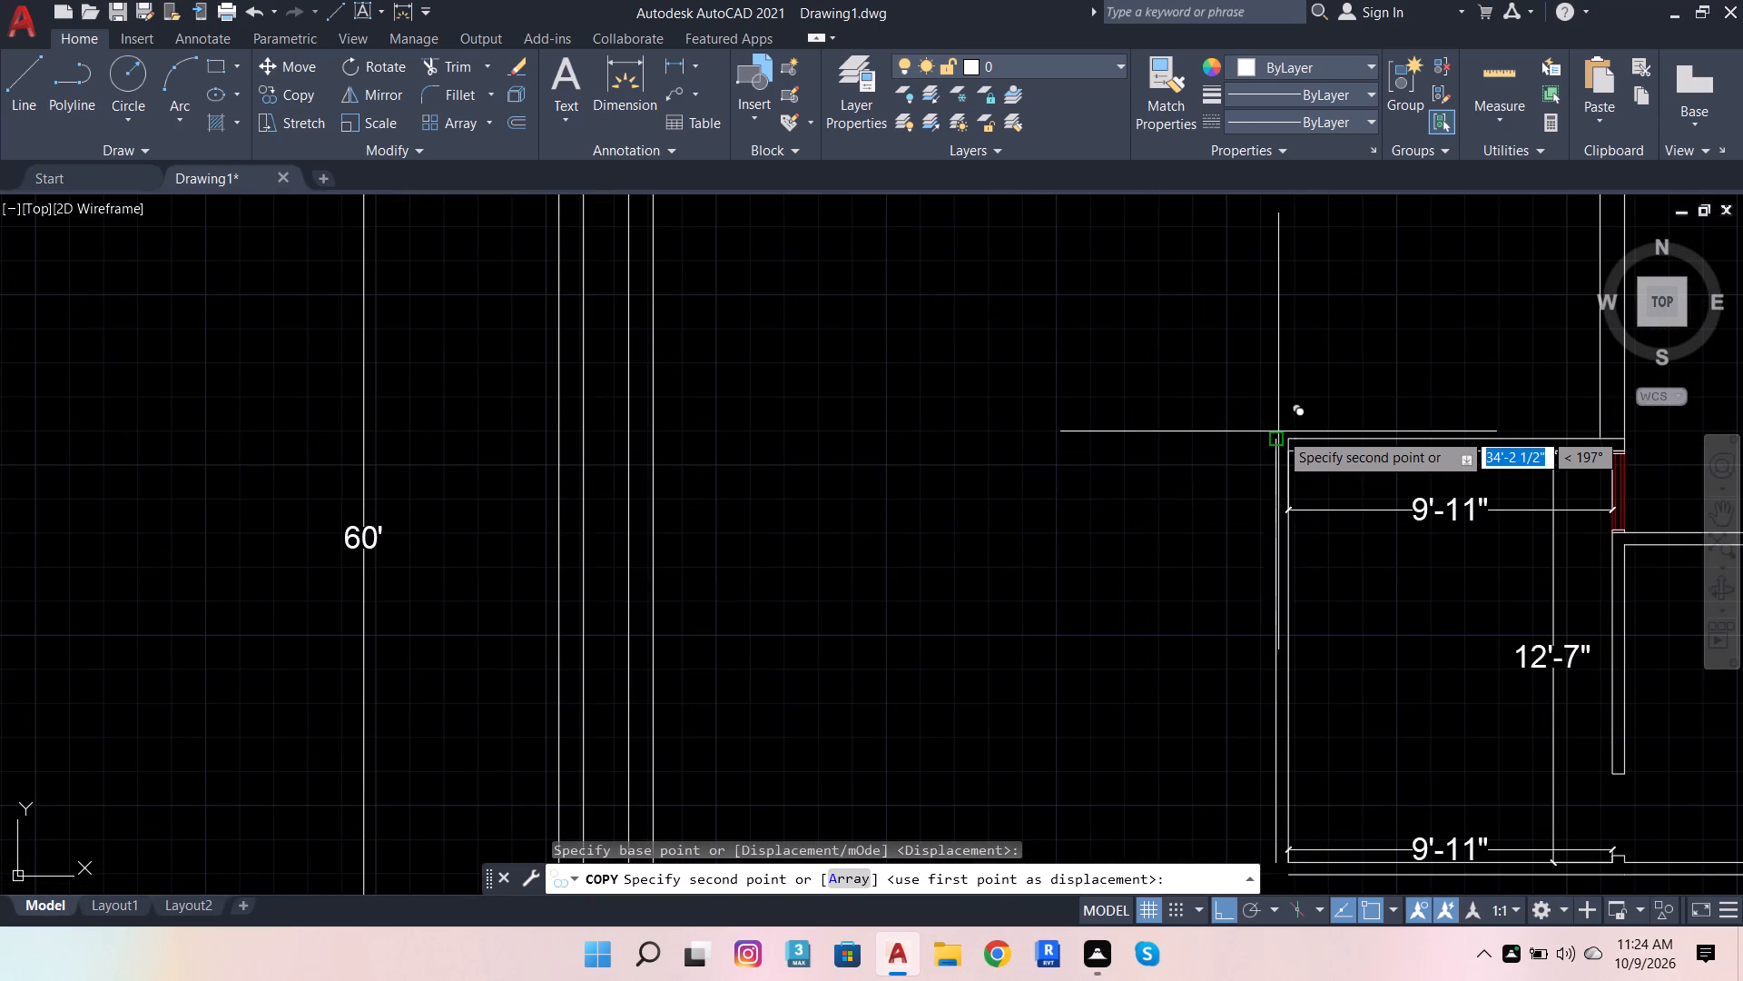
click(1277, 442)
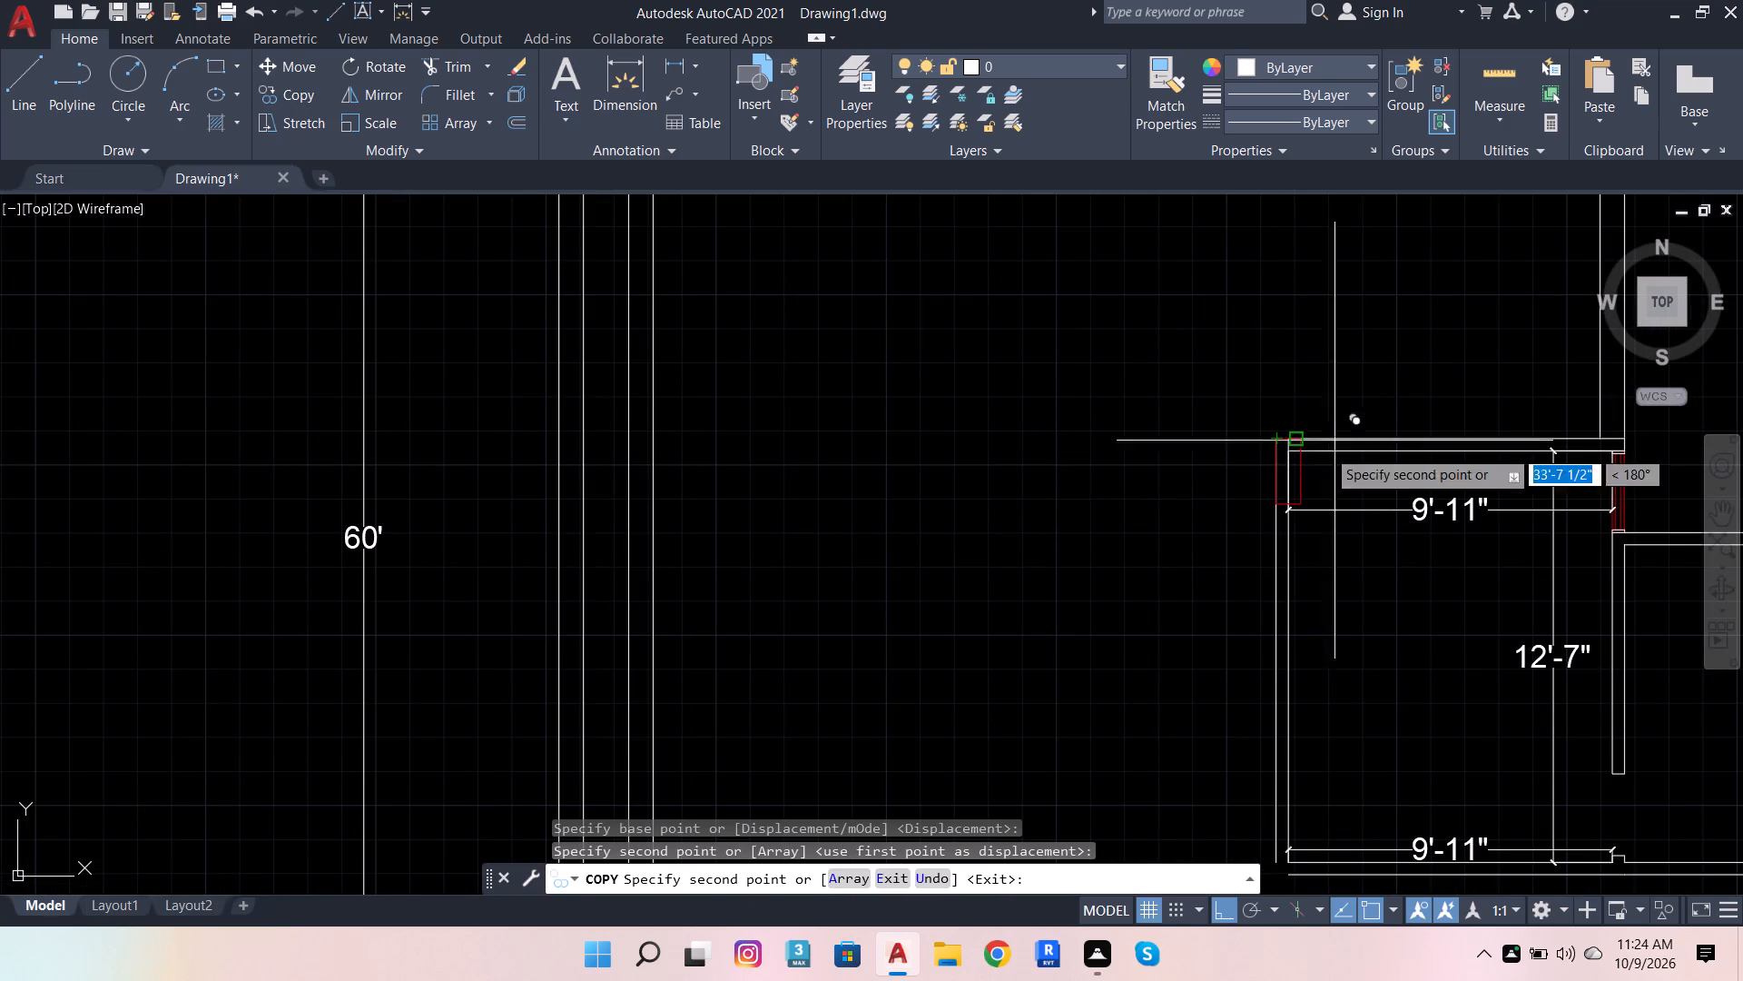
key(Escape)
Trim the upper and west wall lines running inside the copied red rectangle, and remove the overlapping upper 9'-11" dimension.
scroll(1265, 469, up, 3)
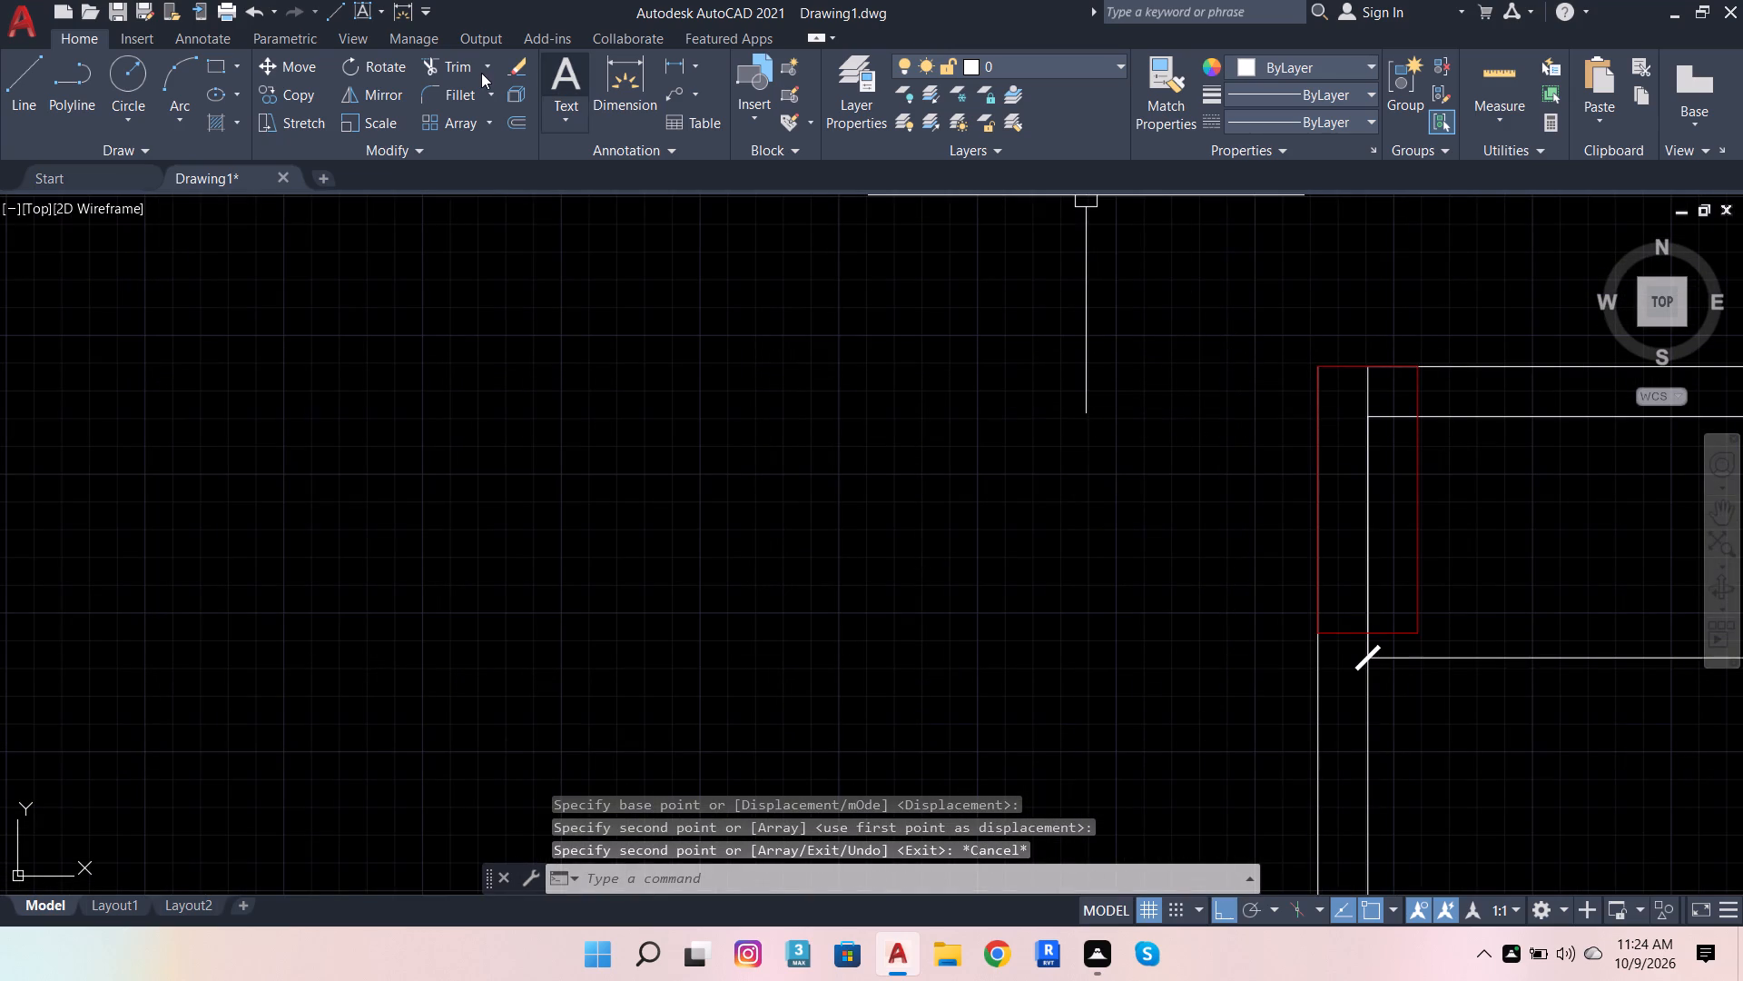
click(454, 63)
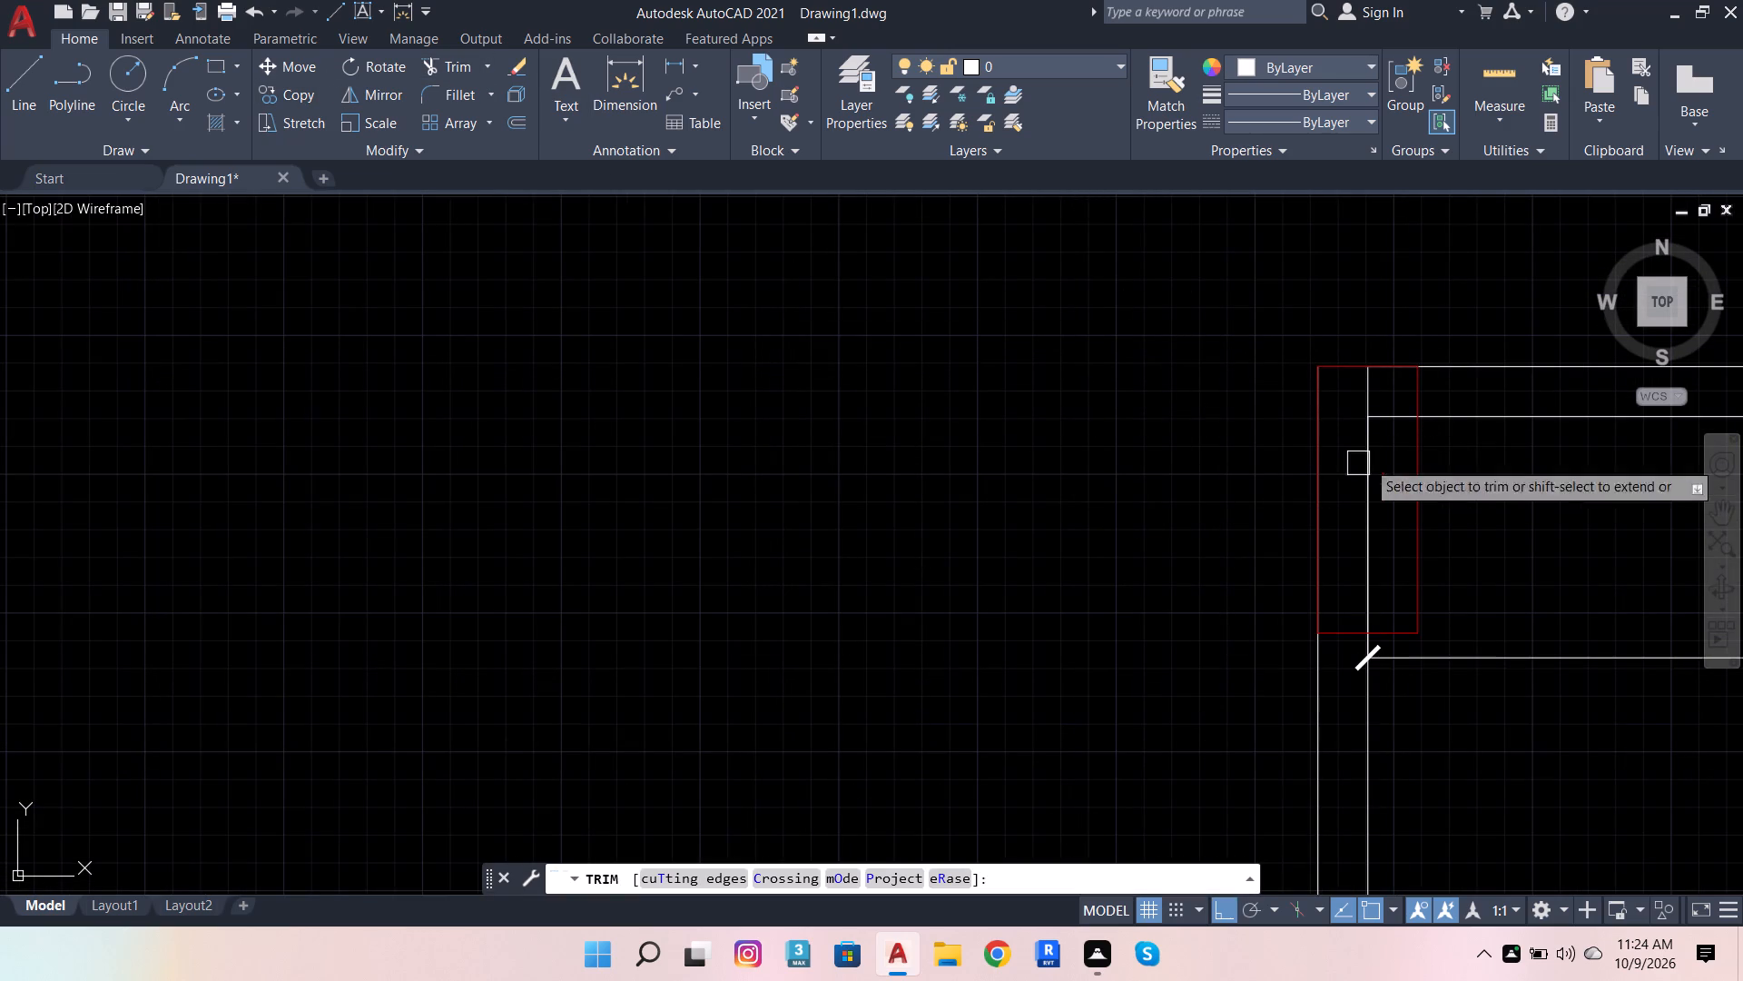
scroll(1387, 423, up, 1)
click(1387, 423)
click(1347, 510)
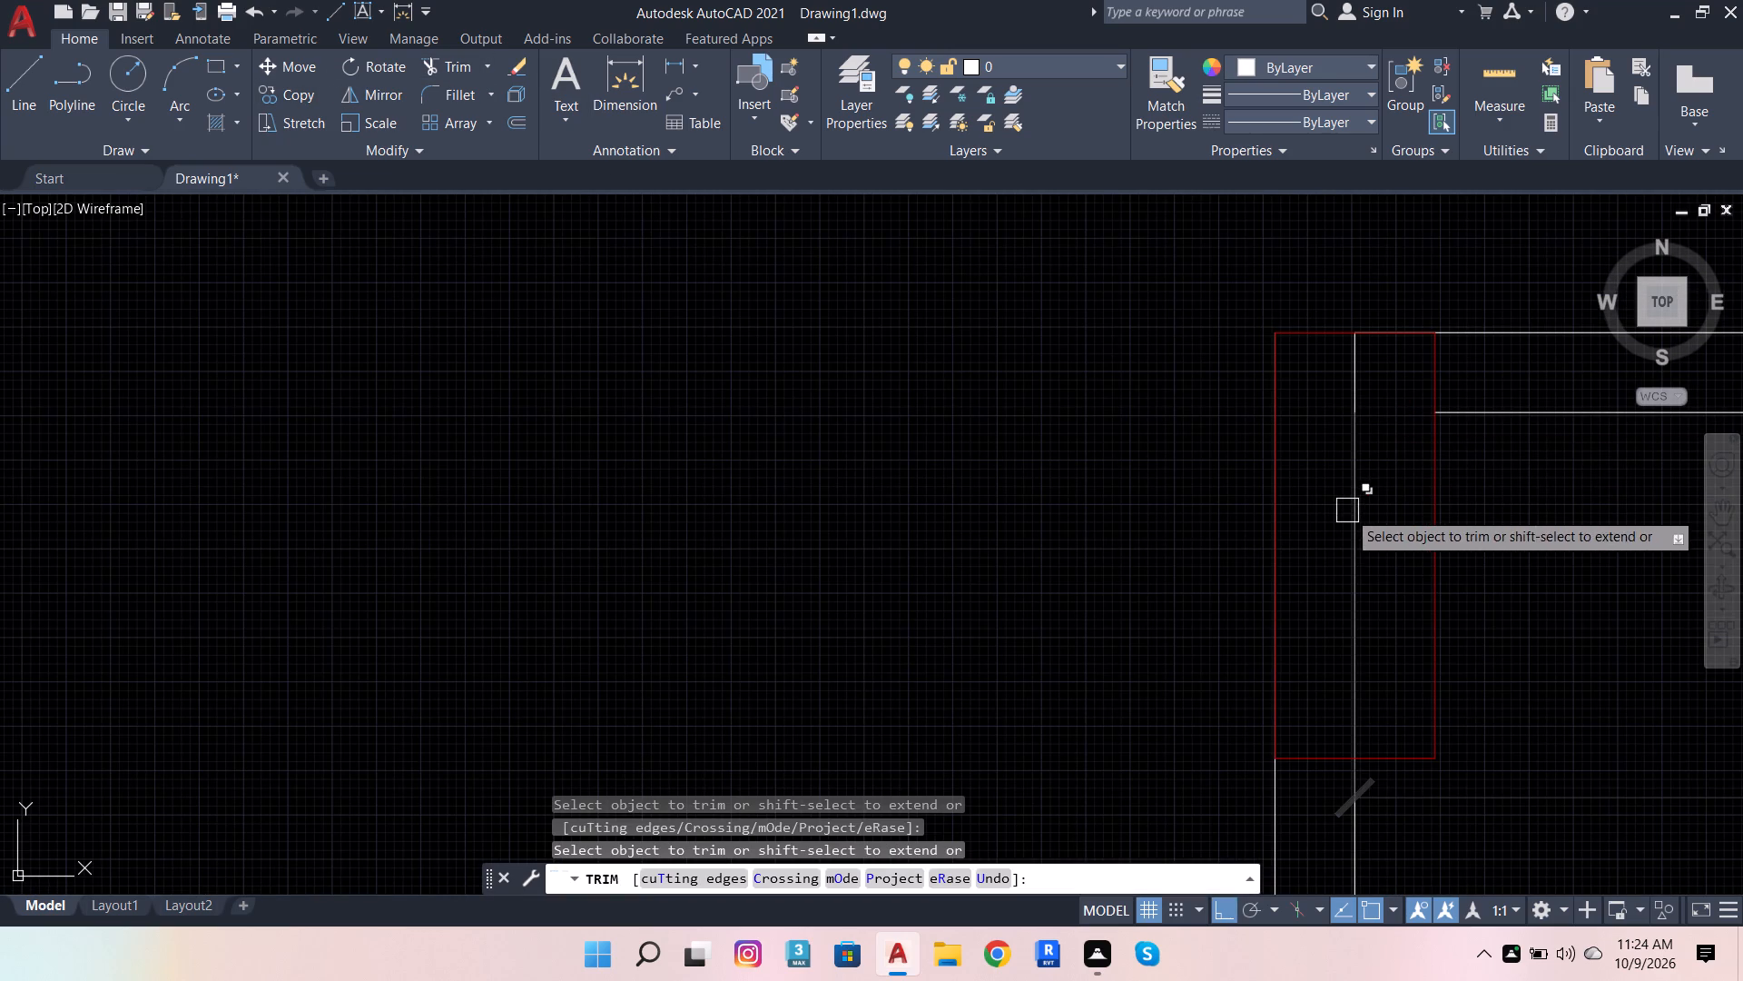
click(1352, 382)
scroll(1369, 487, down, 2)
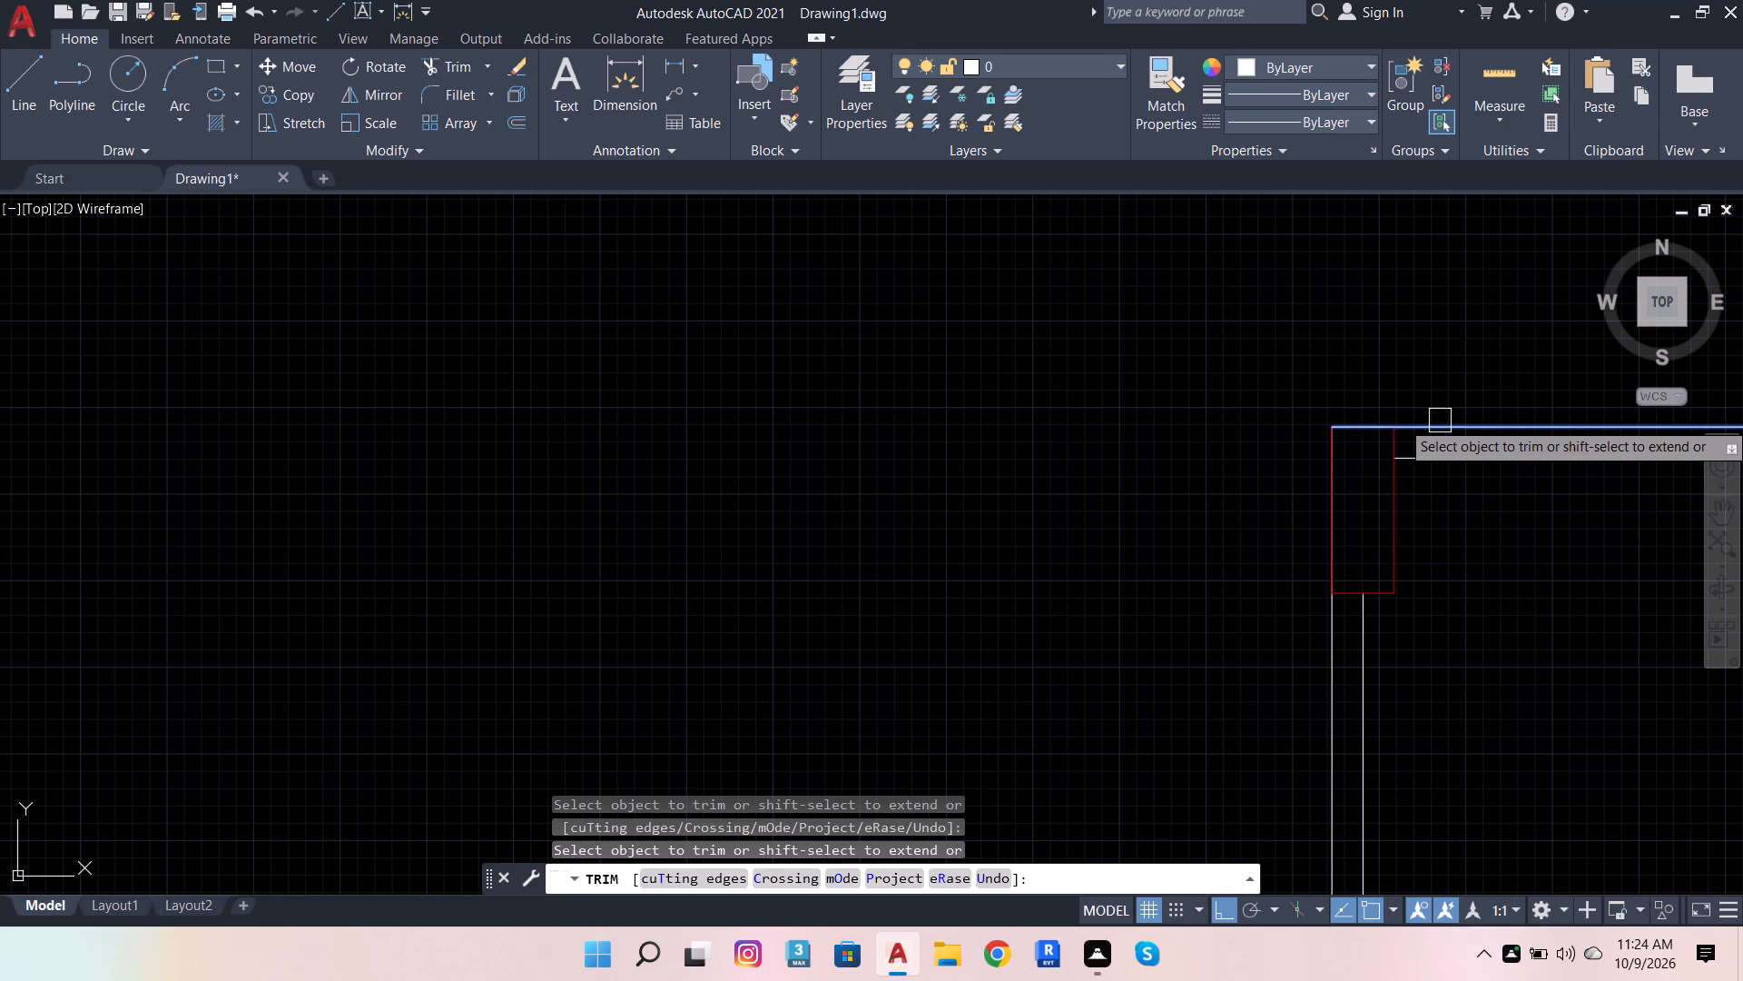
Close the west wall's outer corners by extending the upper, lower and west walls' outer lines to meet, trimming the excess at the southwest corner.
shift+click(1440, 421)
scroll(1365, 495, down, 4)
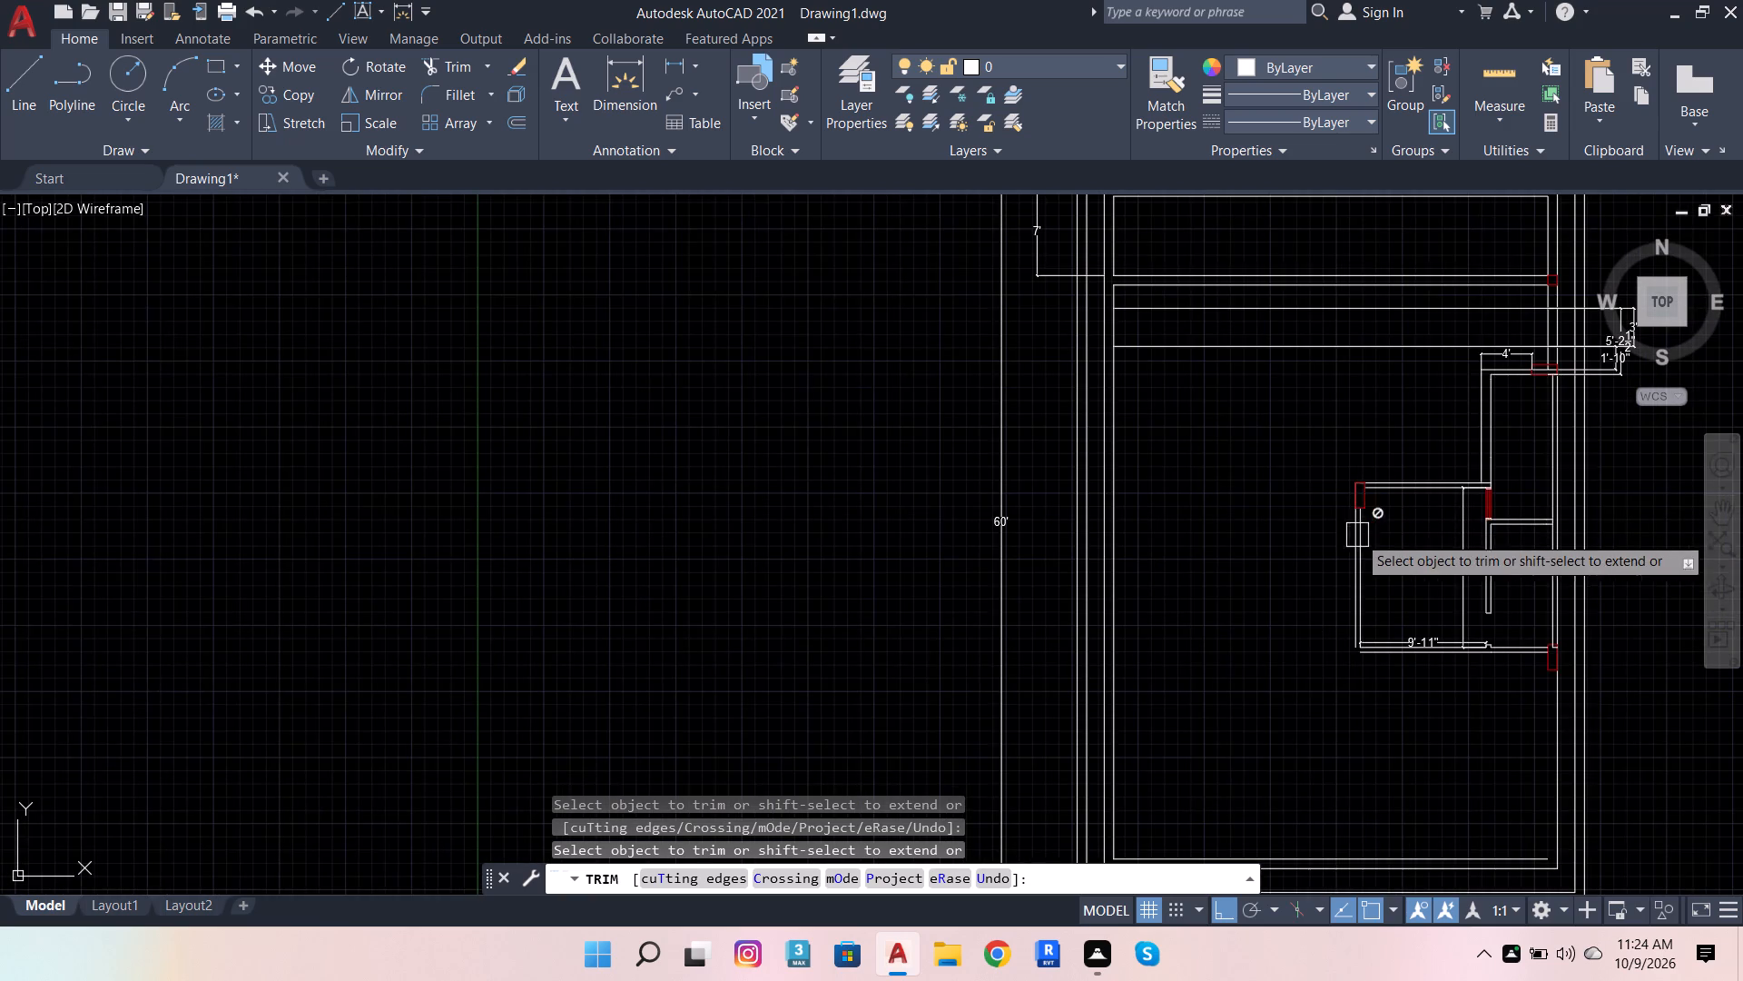
scroll(1368, 556, up, 1)
scroll(1331, 699, up, 2)
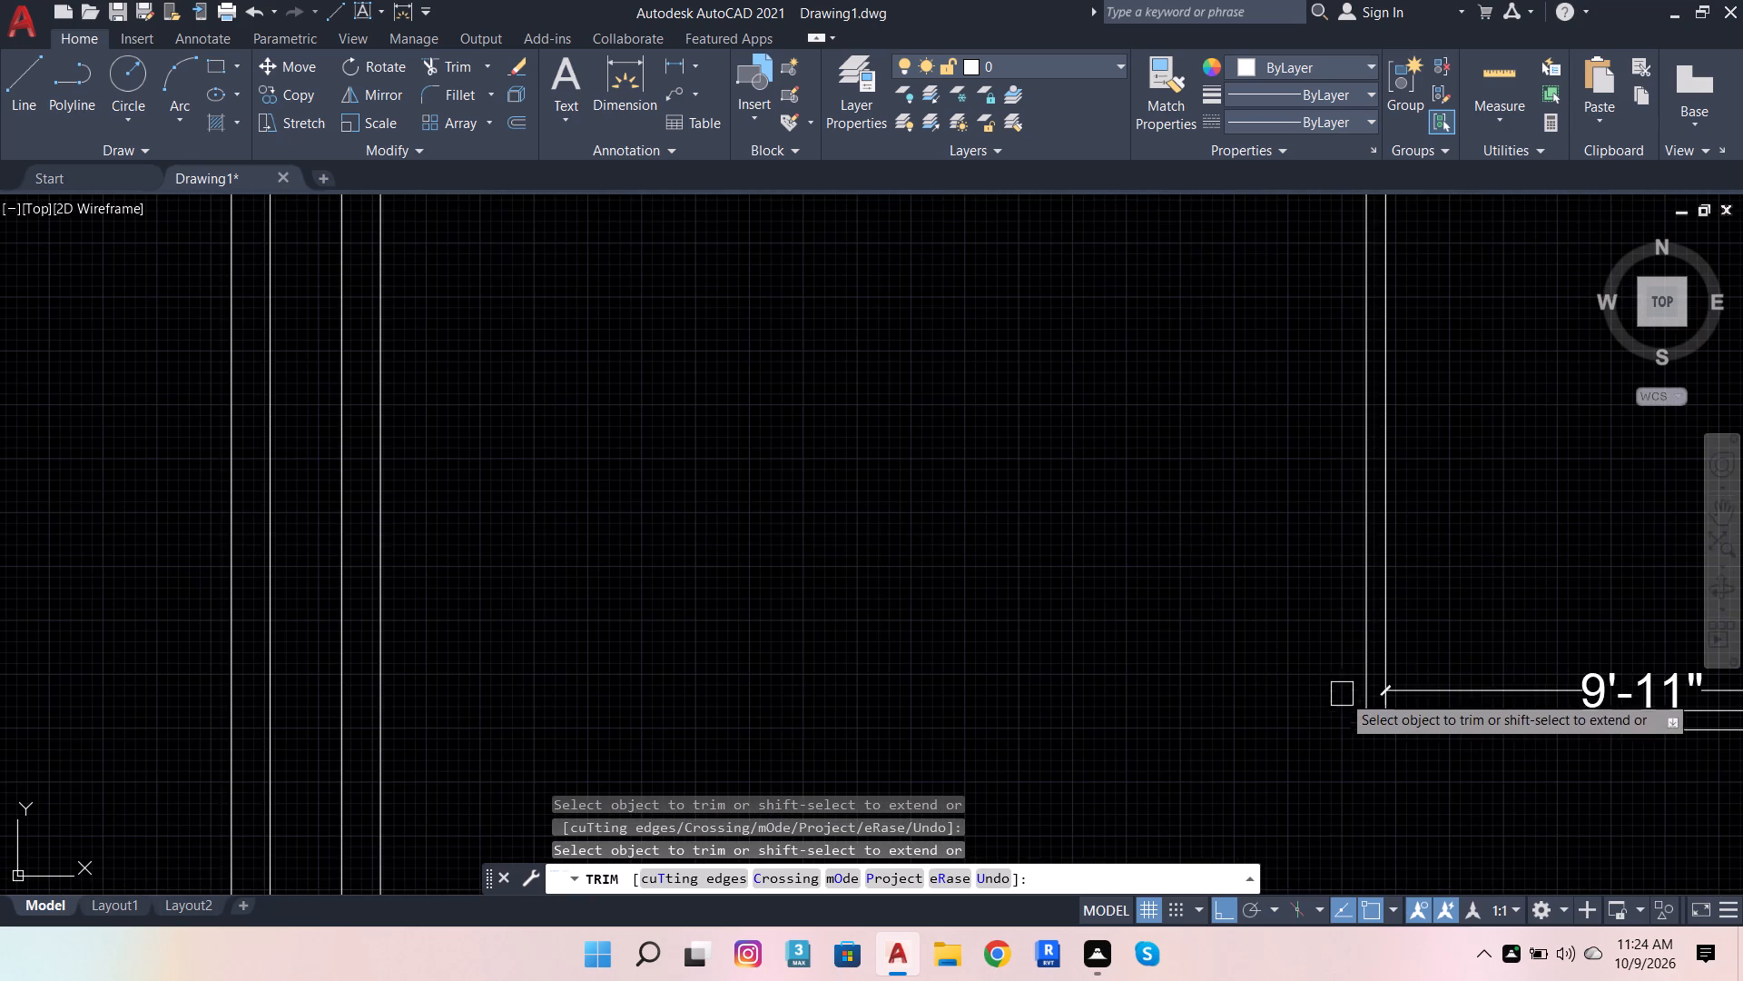
scroll(1344, 713, down, 2)
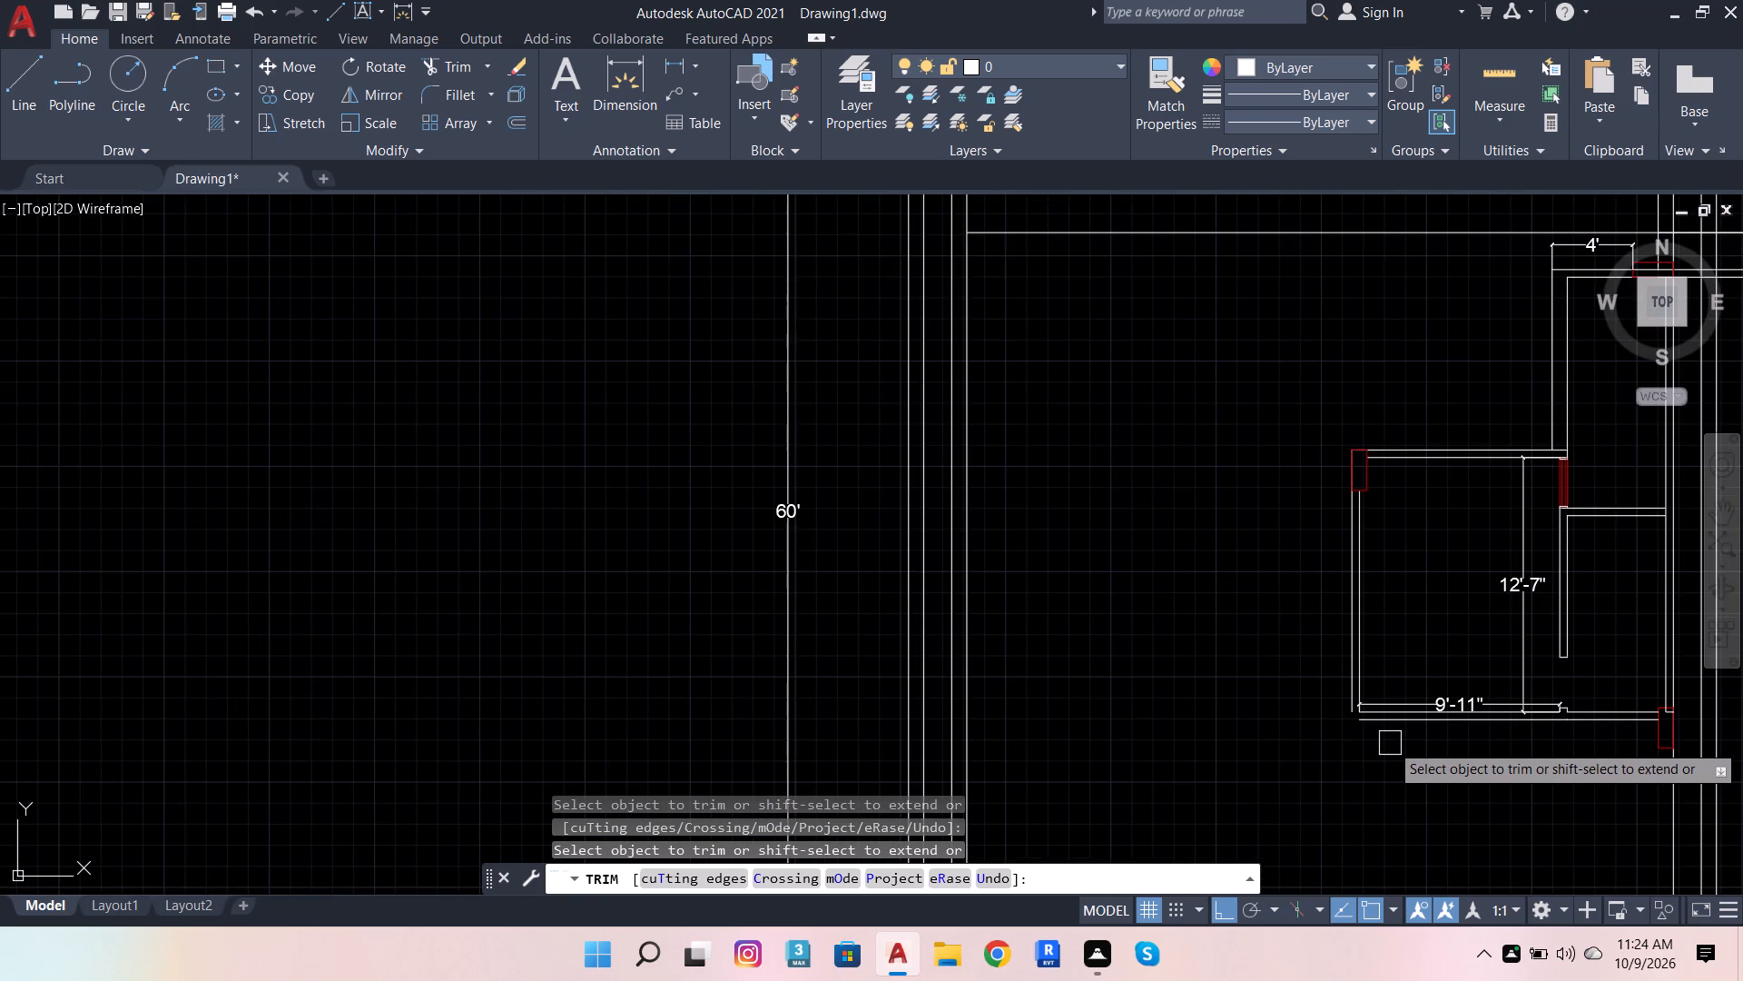
shift+click(1384, 726)
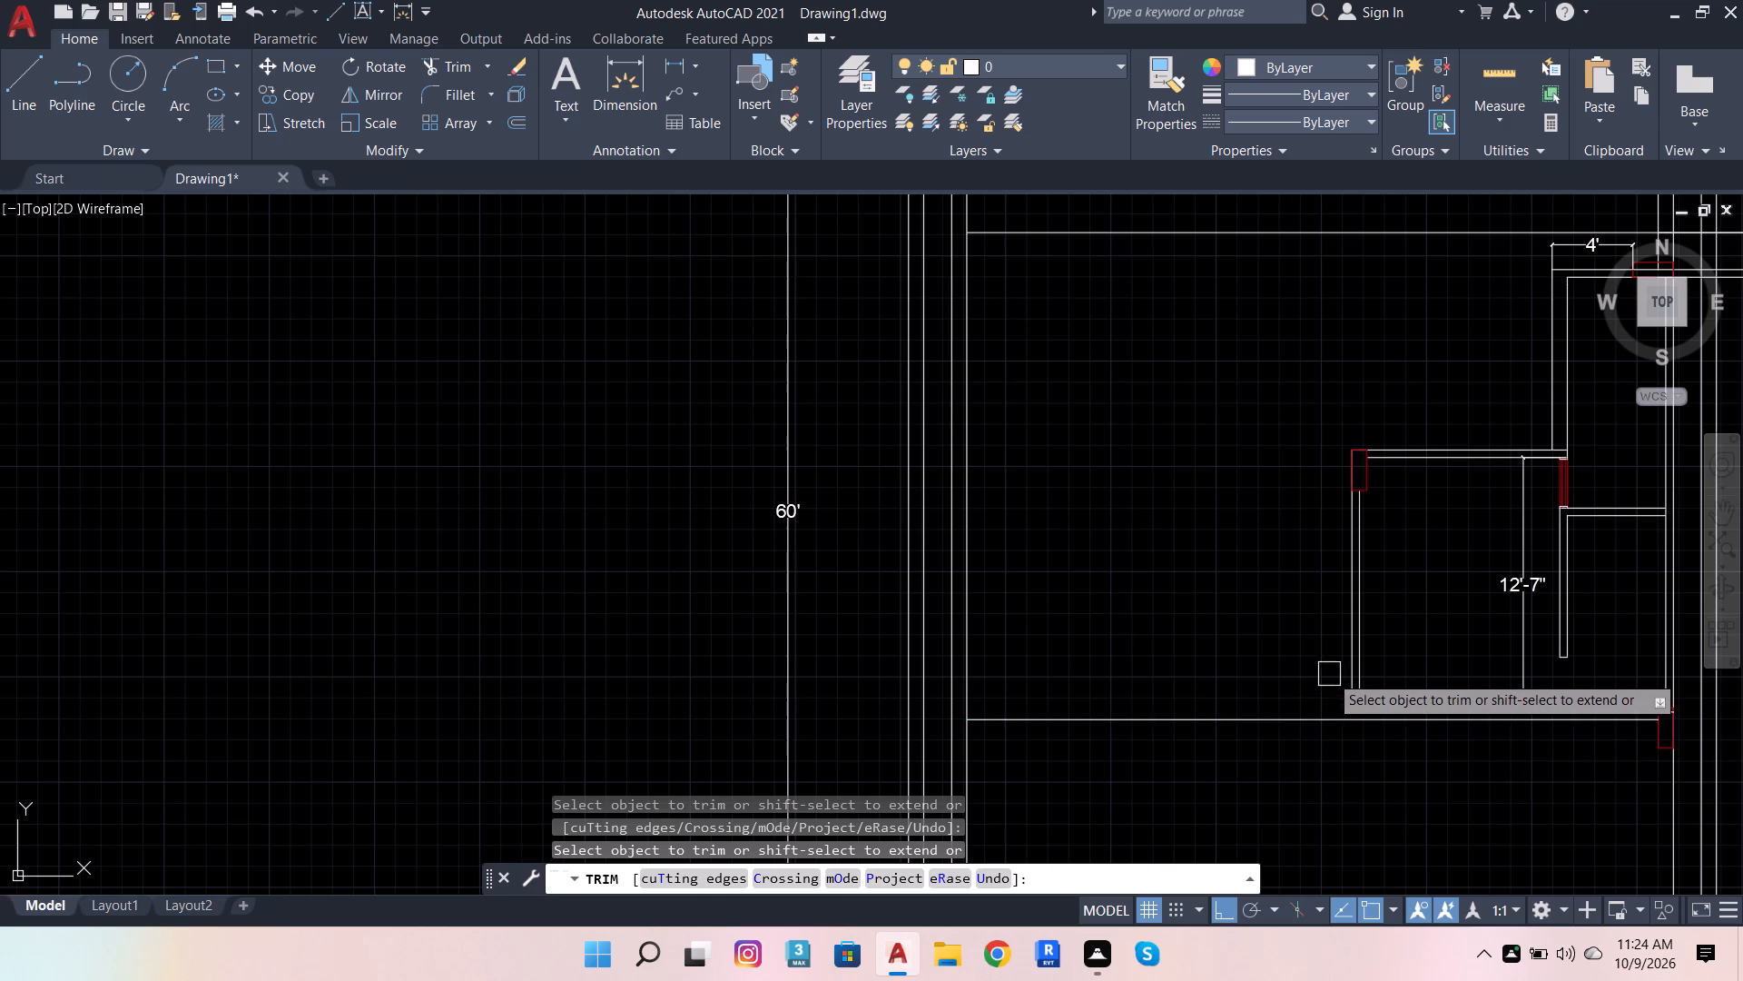
shift+click(1344, 669)
scroll(1363, 735, up, 2)
click(1308, 702)
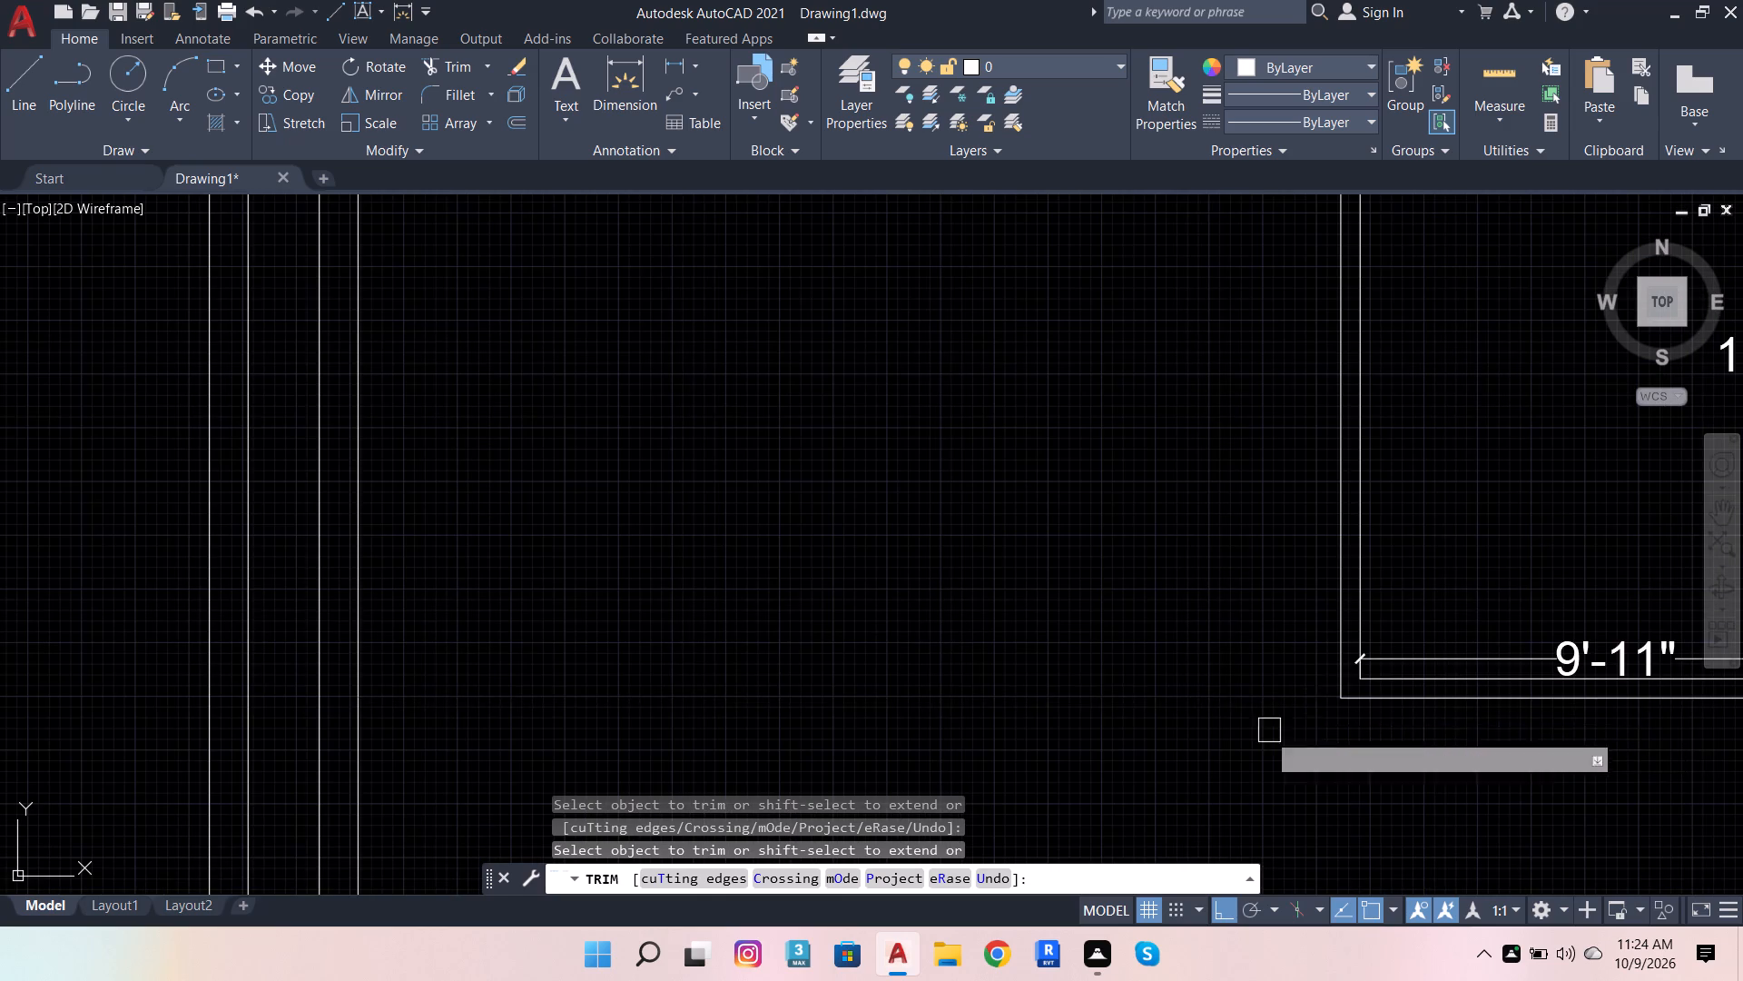
scroll(1256, 738, down, 3)
scroll(1360, 630, up, 2)
key(Escape)
key(Escape)
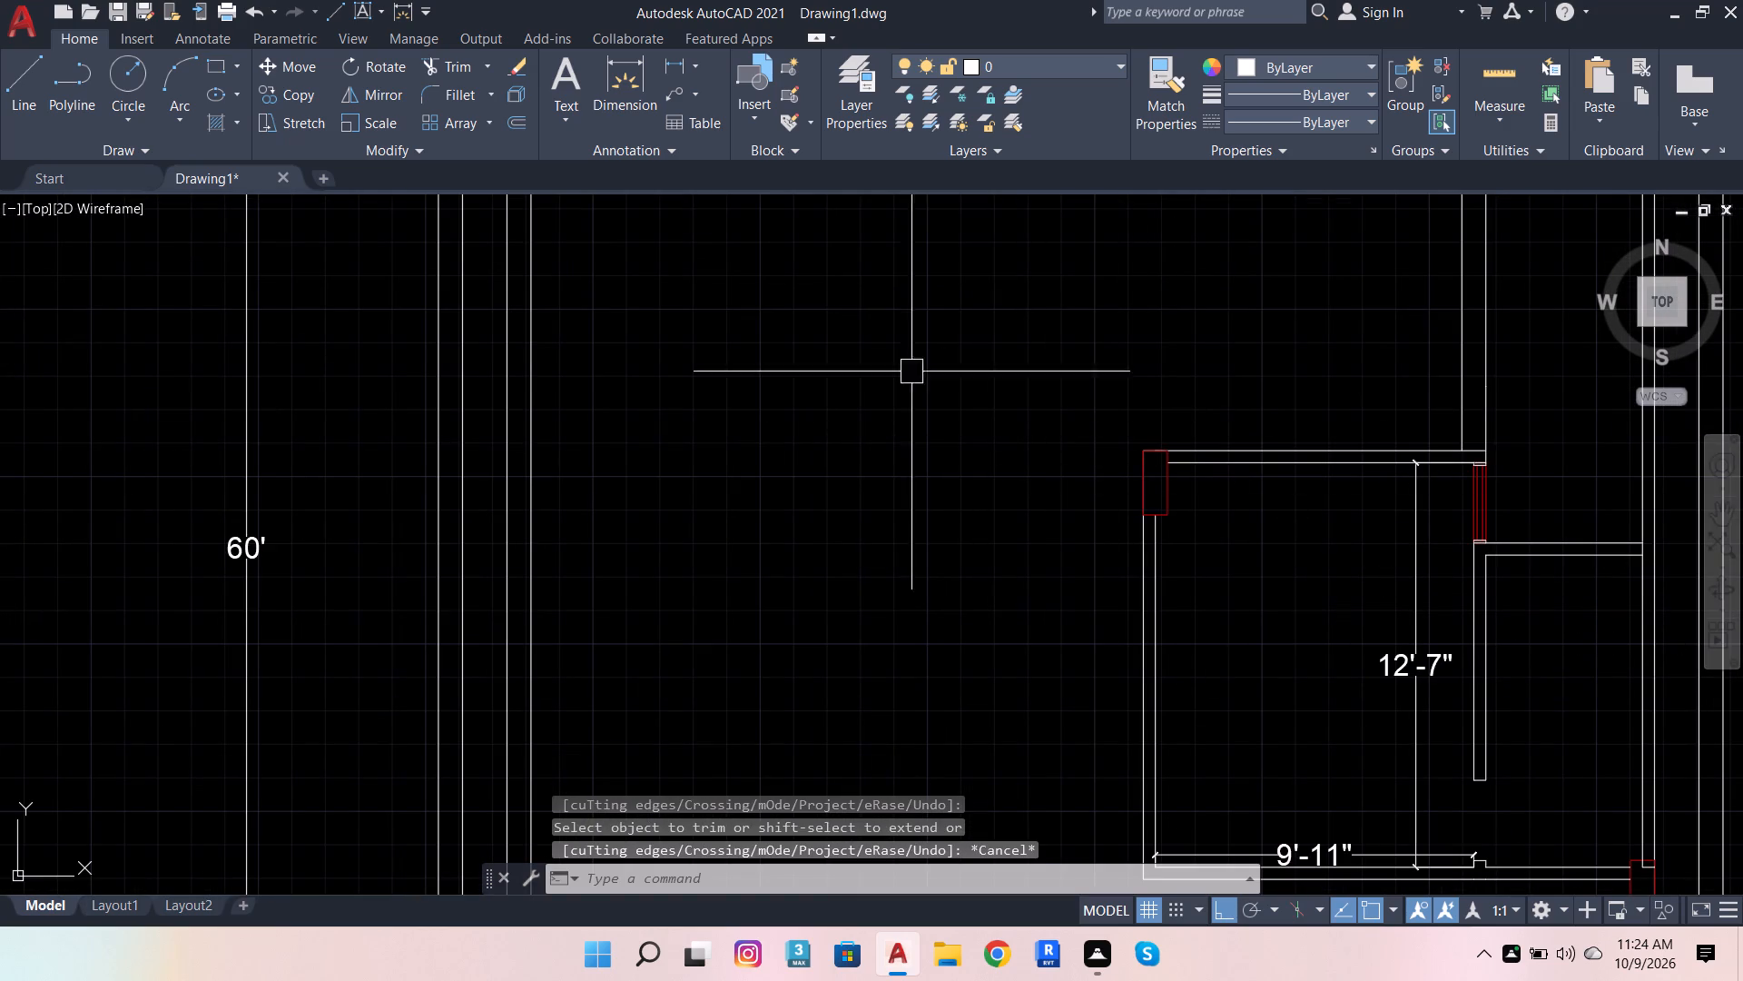
key(Escape)
Dimension the west wall's inner line from the red rectangle to the southwest corner, placing the dimension just inside the room.
click(617, 54)
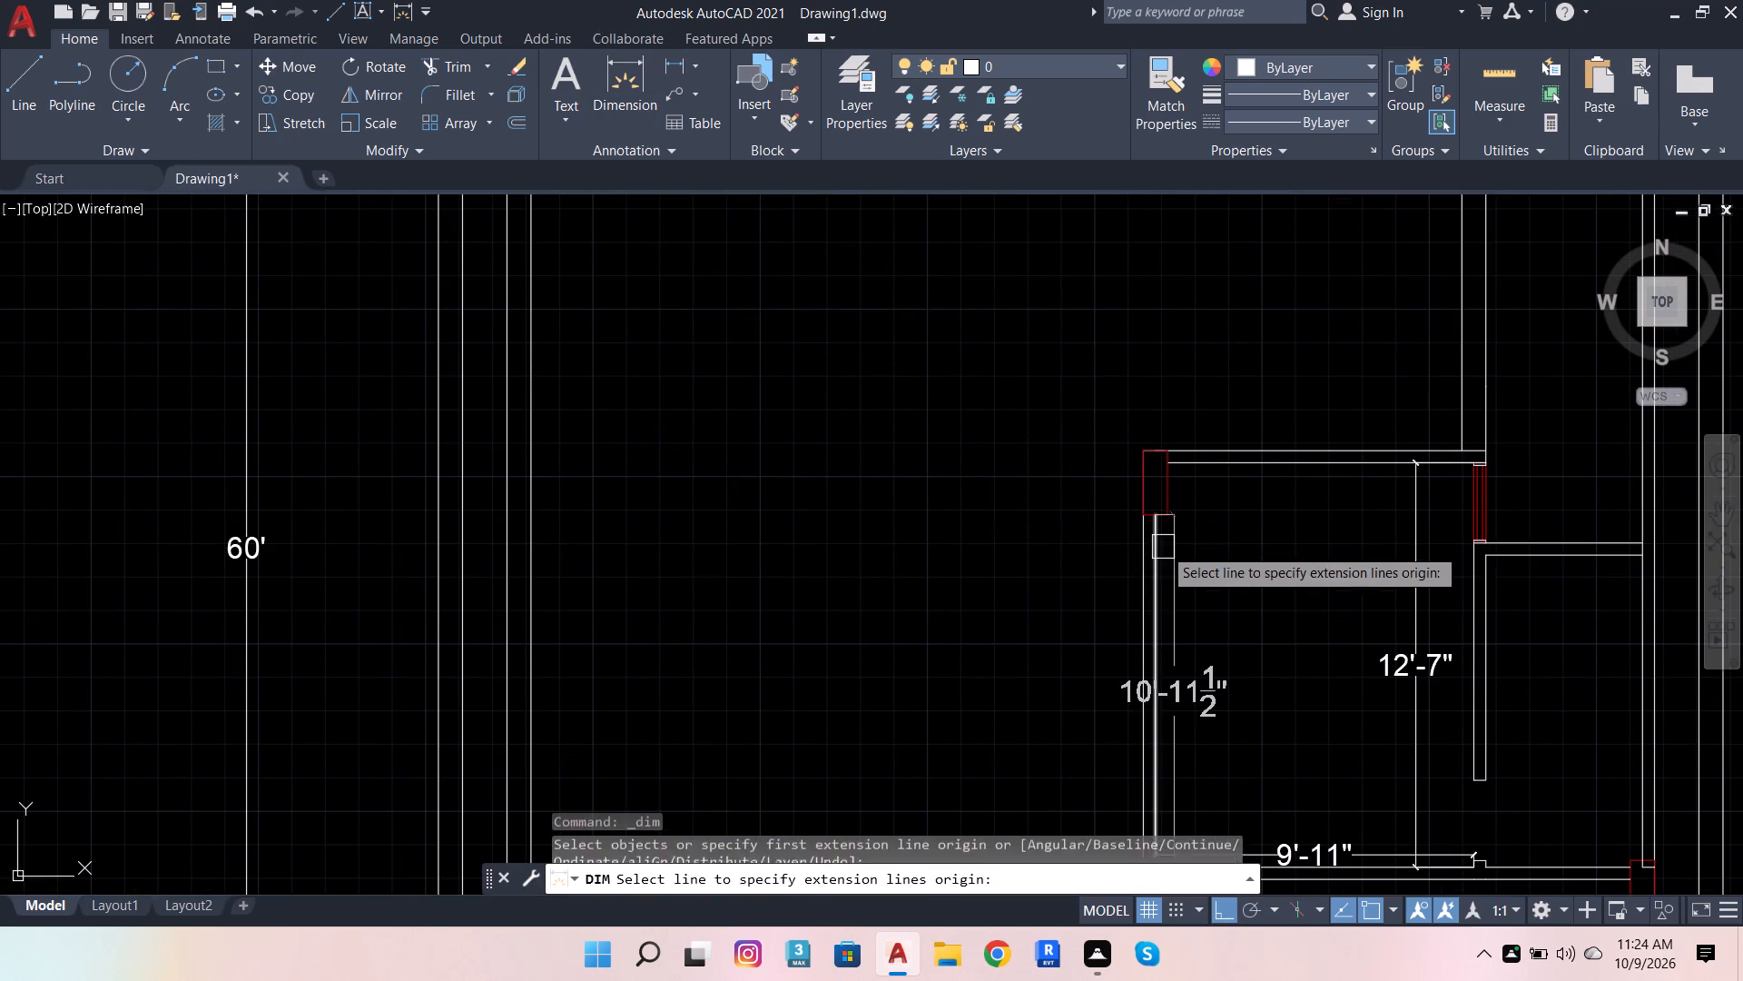
click(1159, 565)
click(1183, 580)
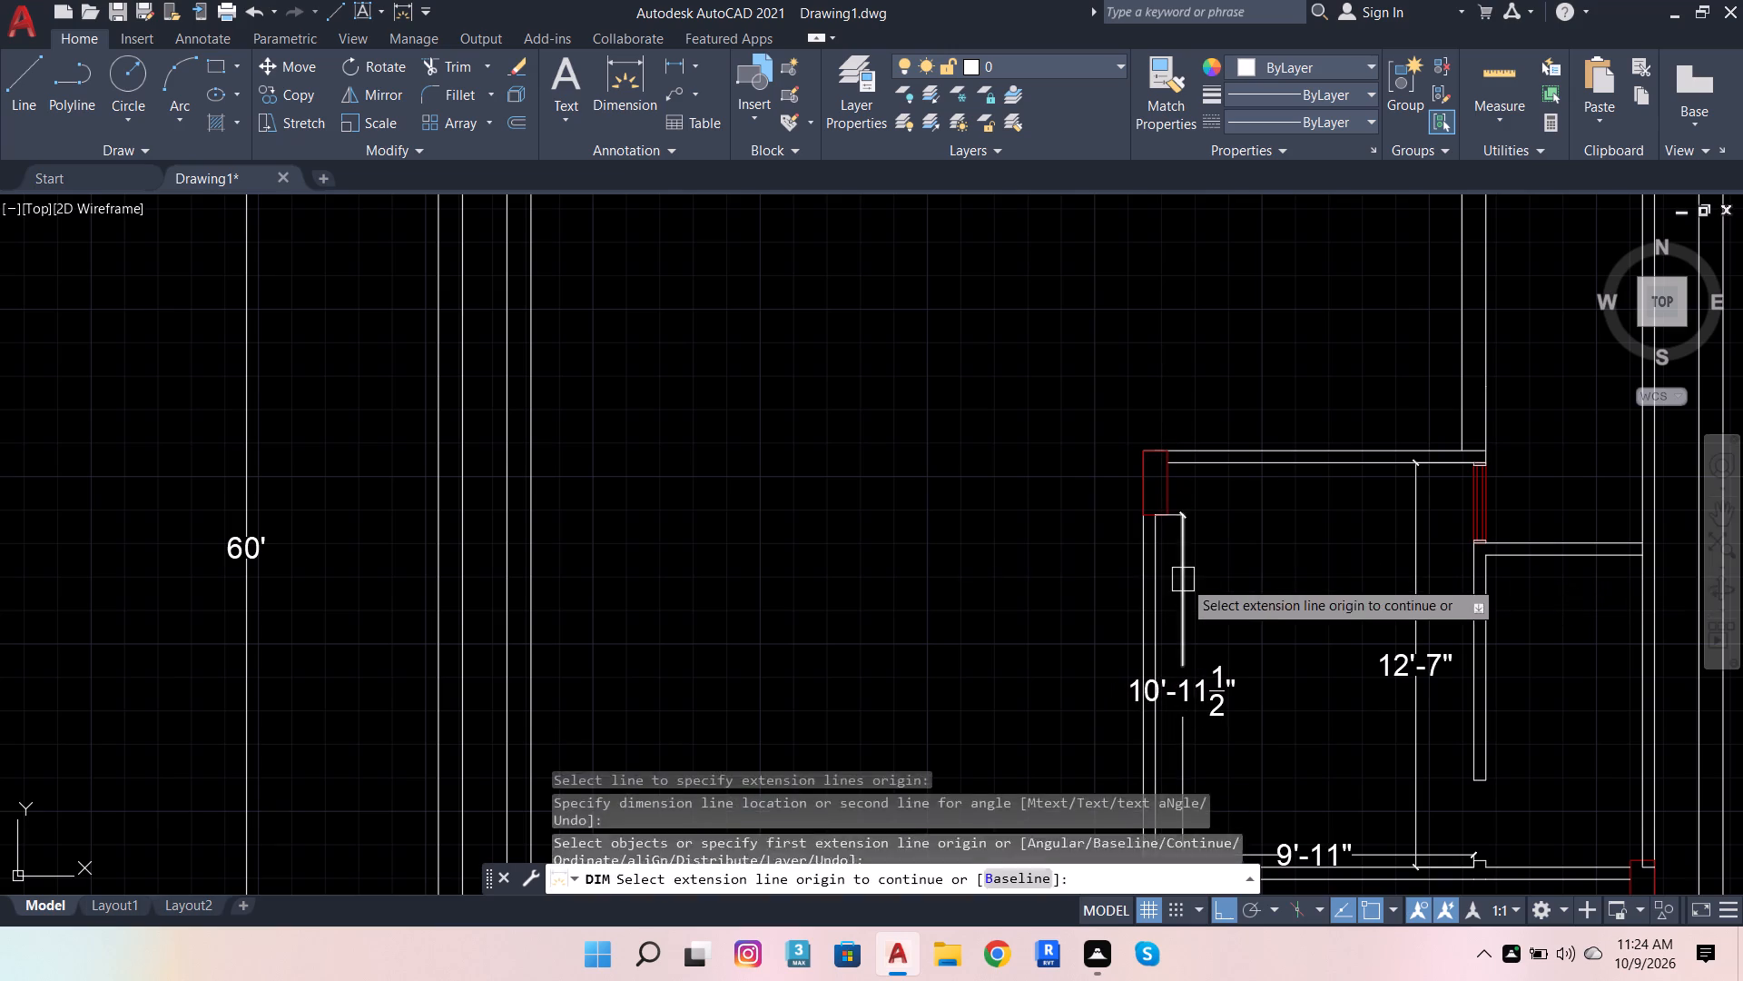
key(Escape)
key(Escape)
key(Escape)
key(Escape)
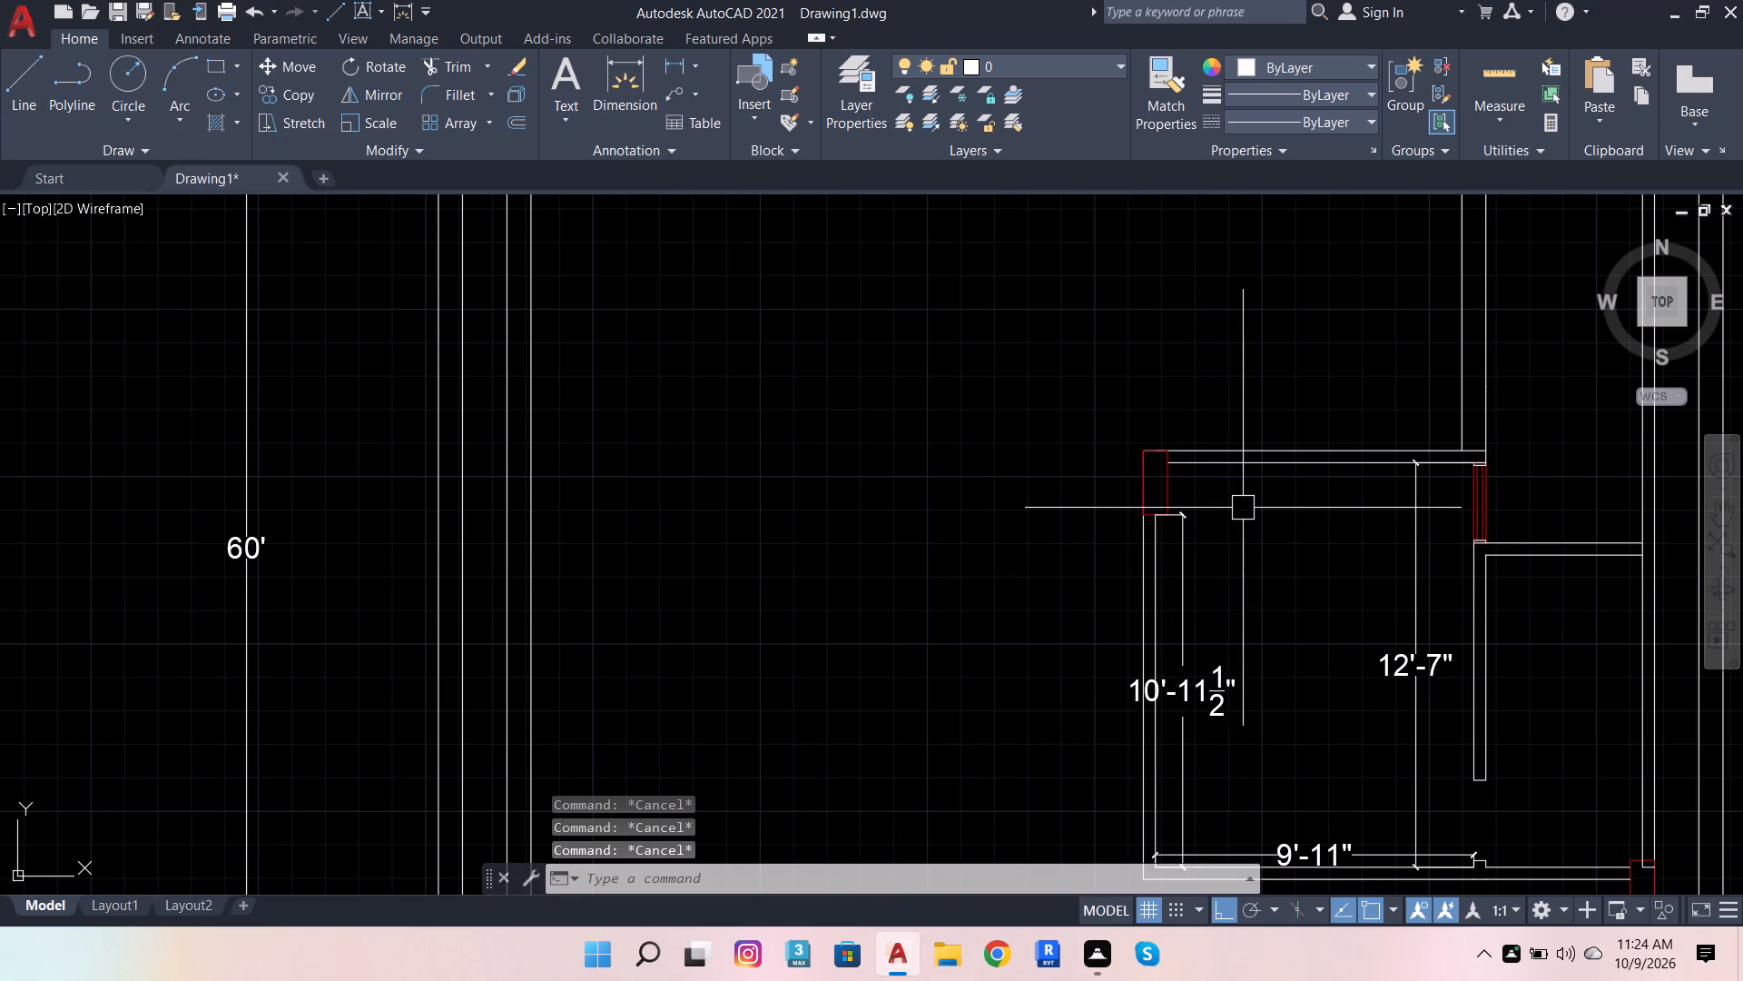
Extend the lower jamb line of the east partition's opening across the west room to the west wall's outer line.
scroll(1250, 530, down, 1)
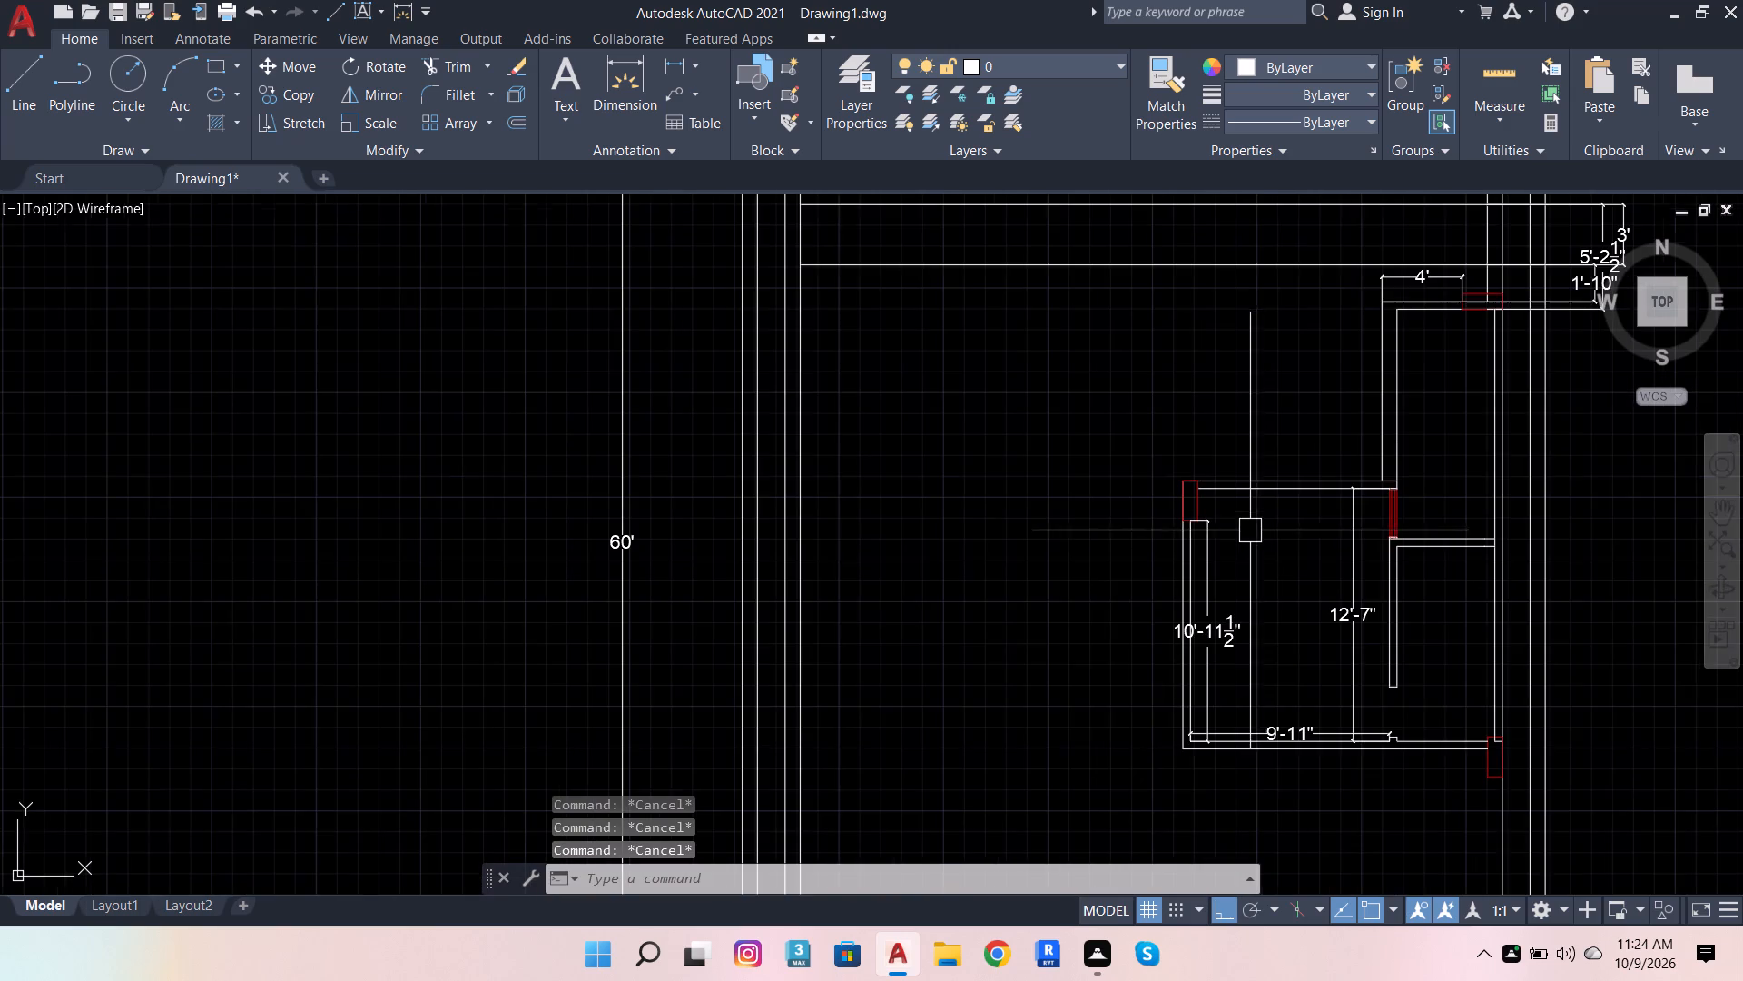
scroll(1225, 784, up, 1)
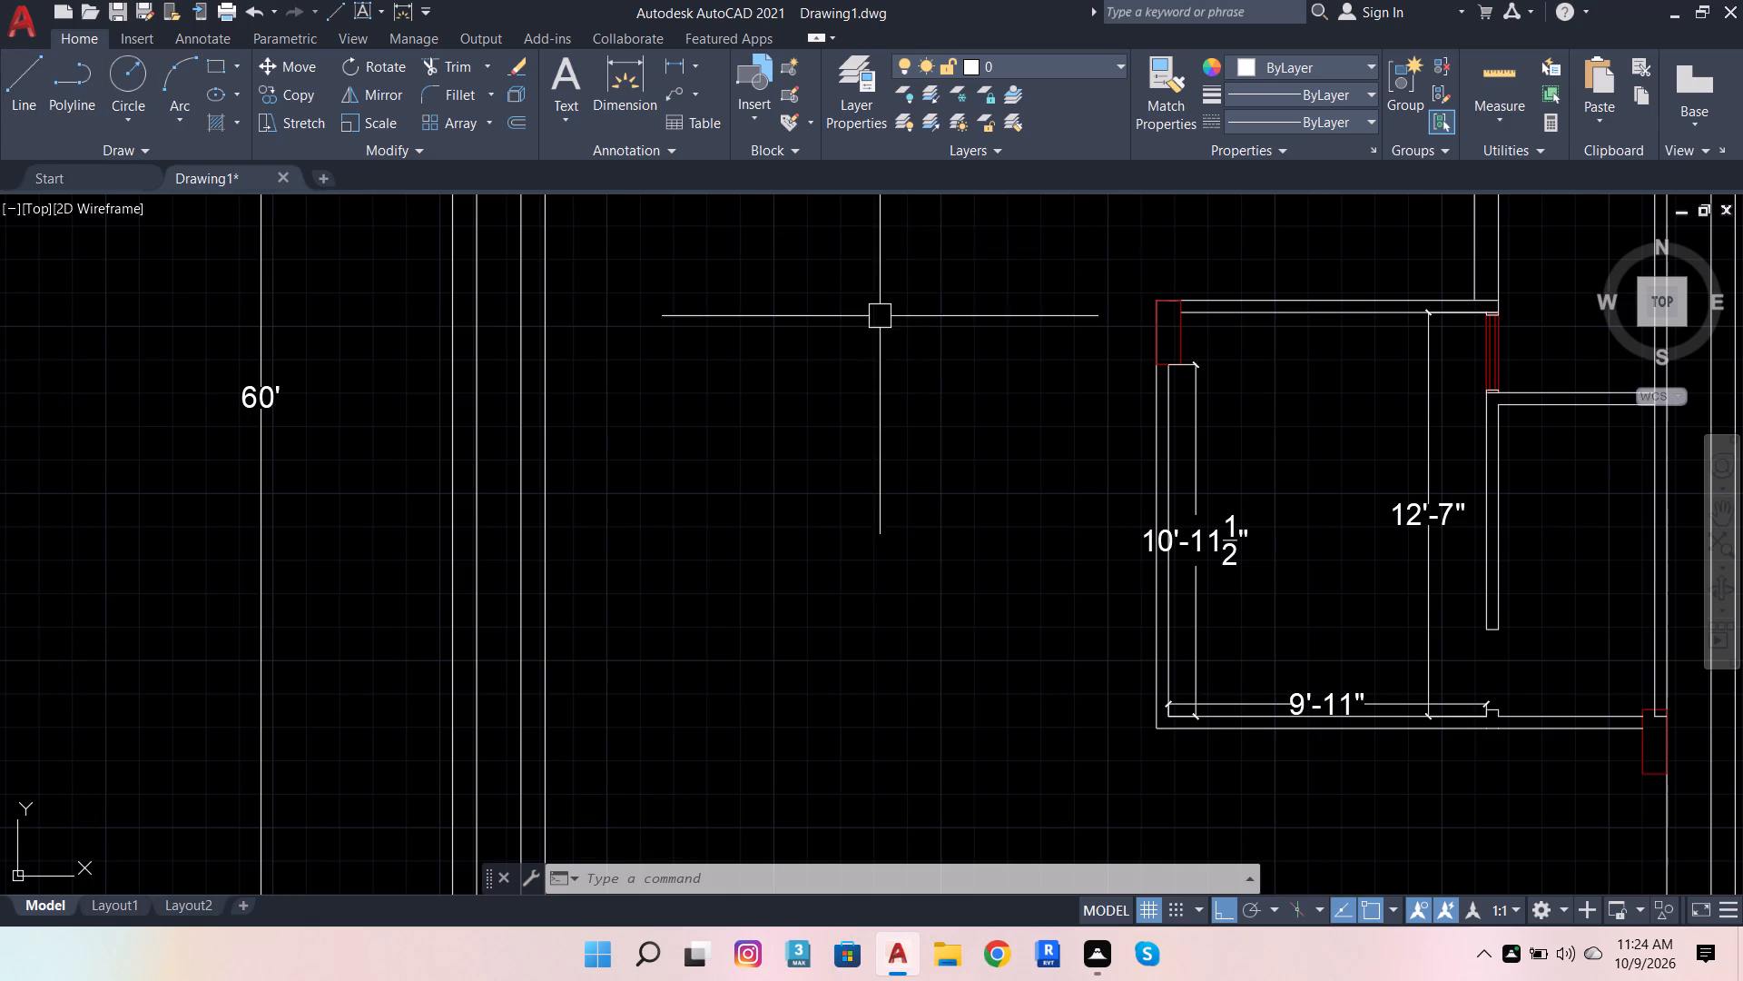
scroll(1206, 673, up, 2)
scroll(949, 597, down, 2)
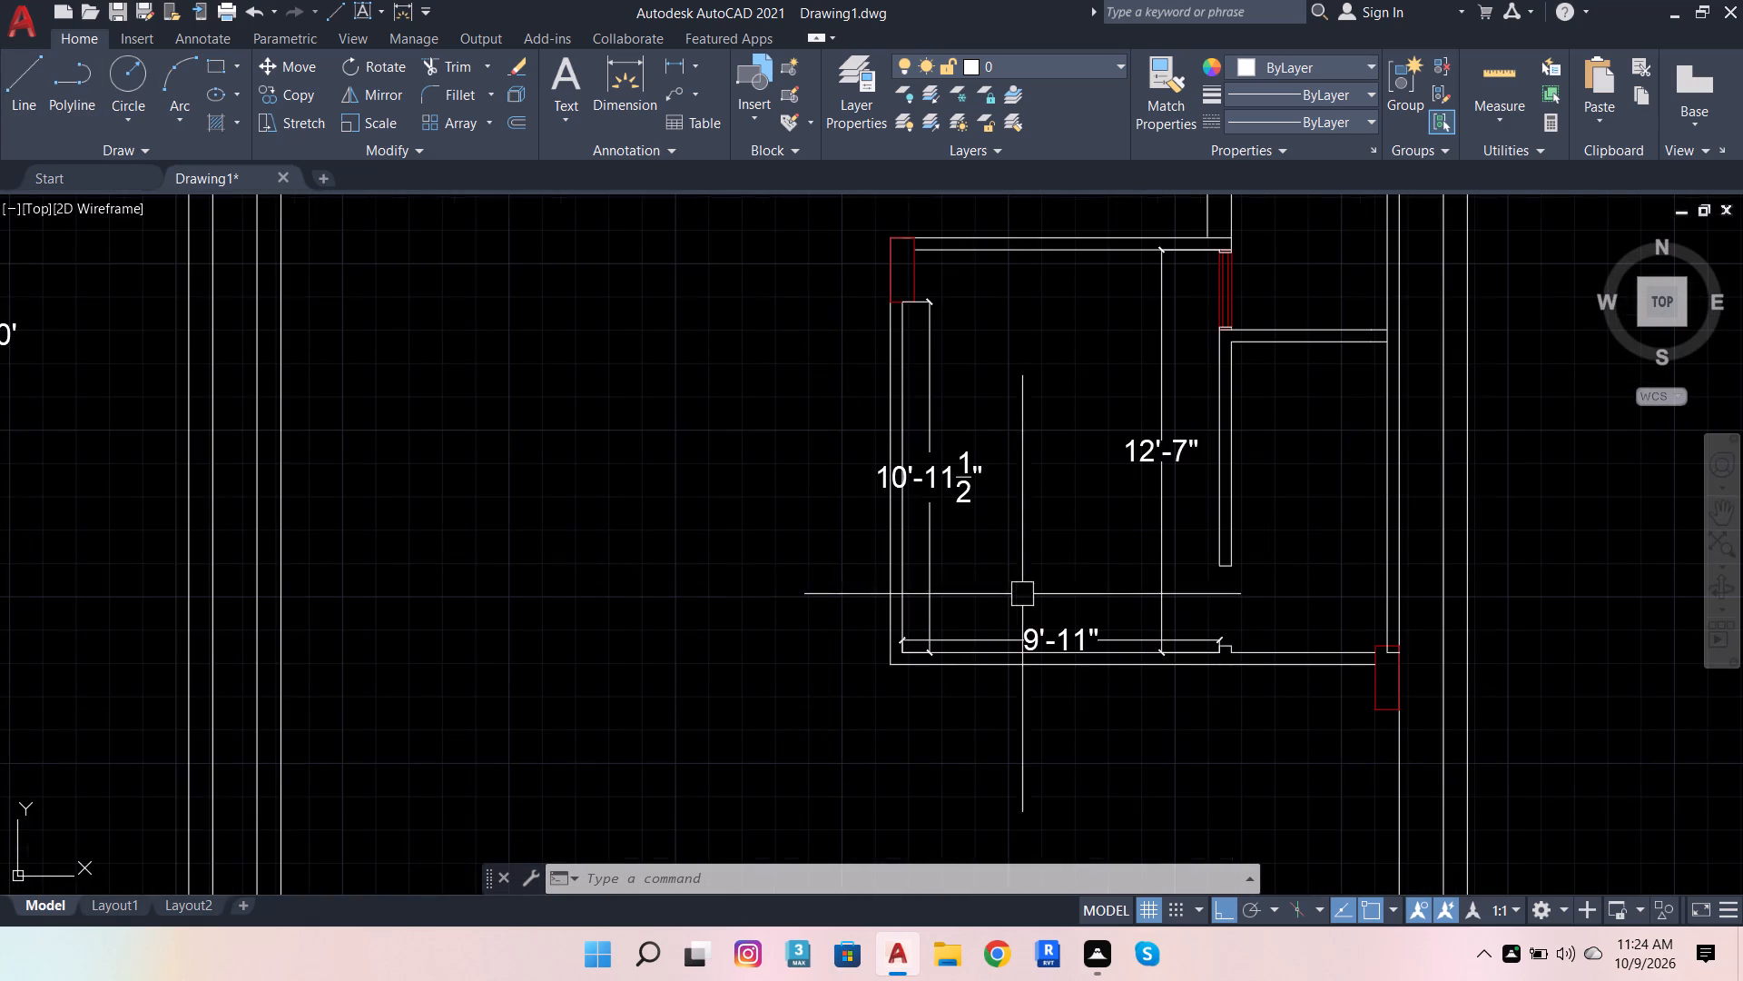
click(455, 65)
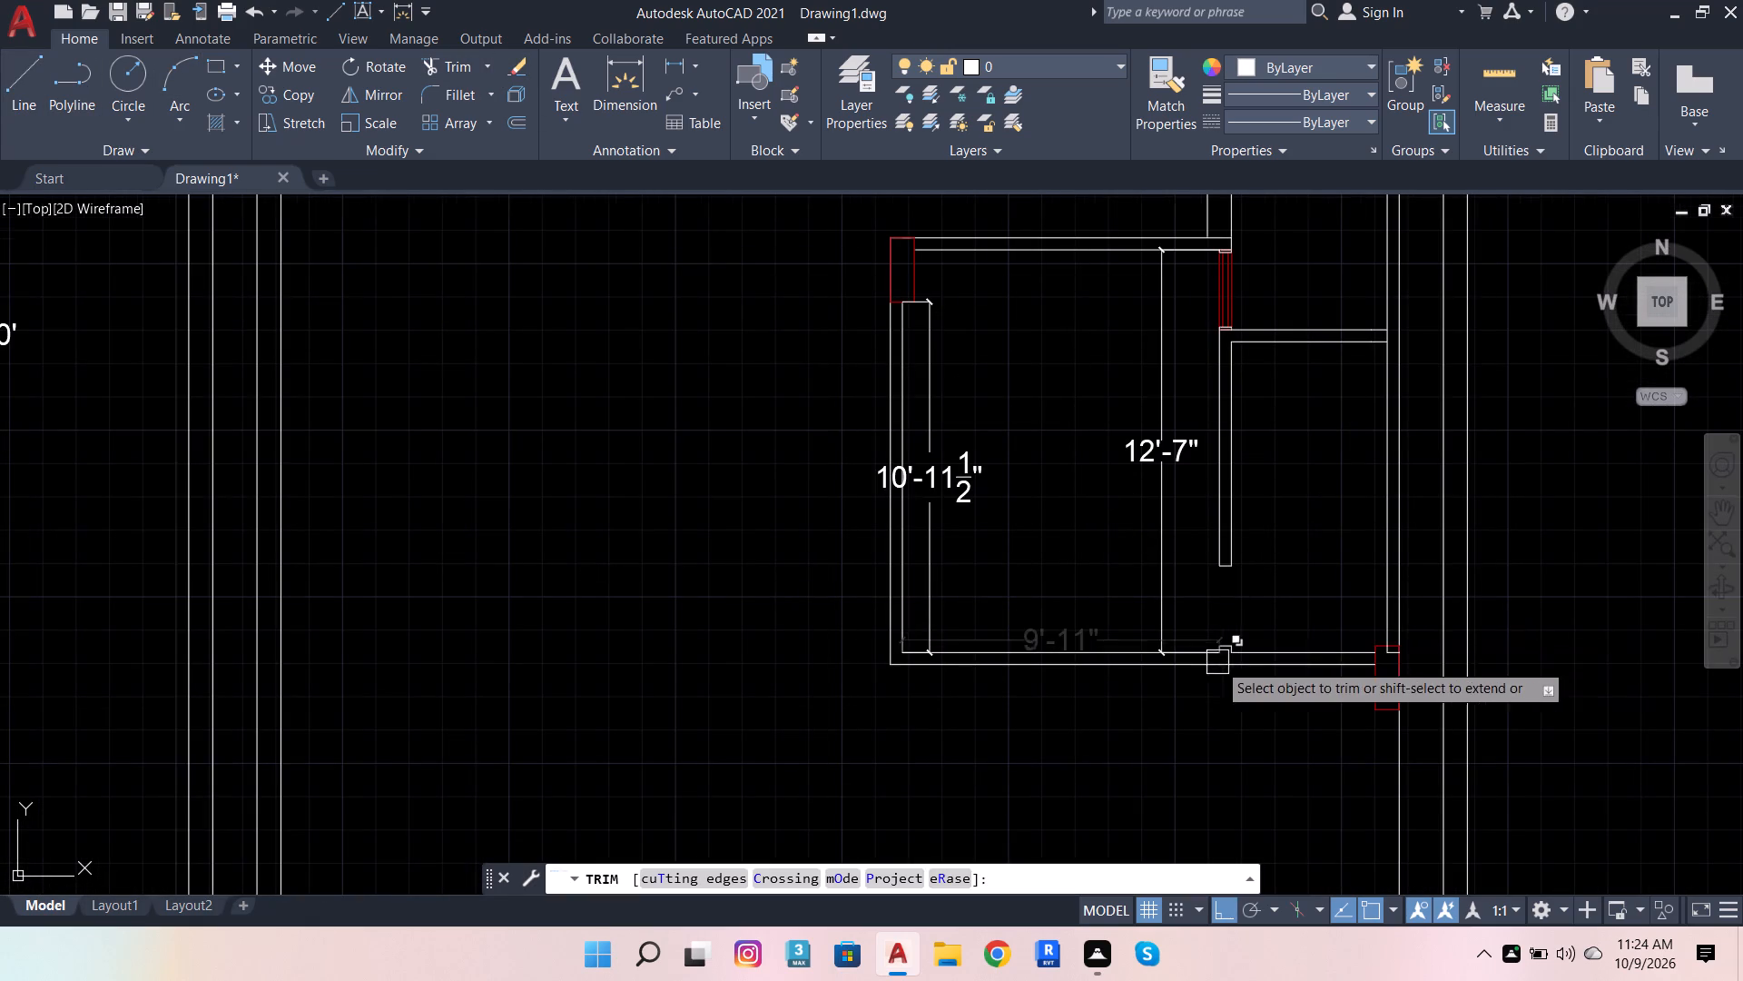
scroll(1217, 662, up, 2)
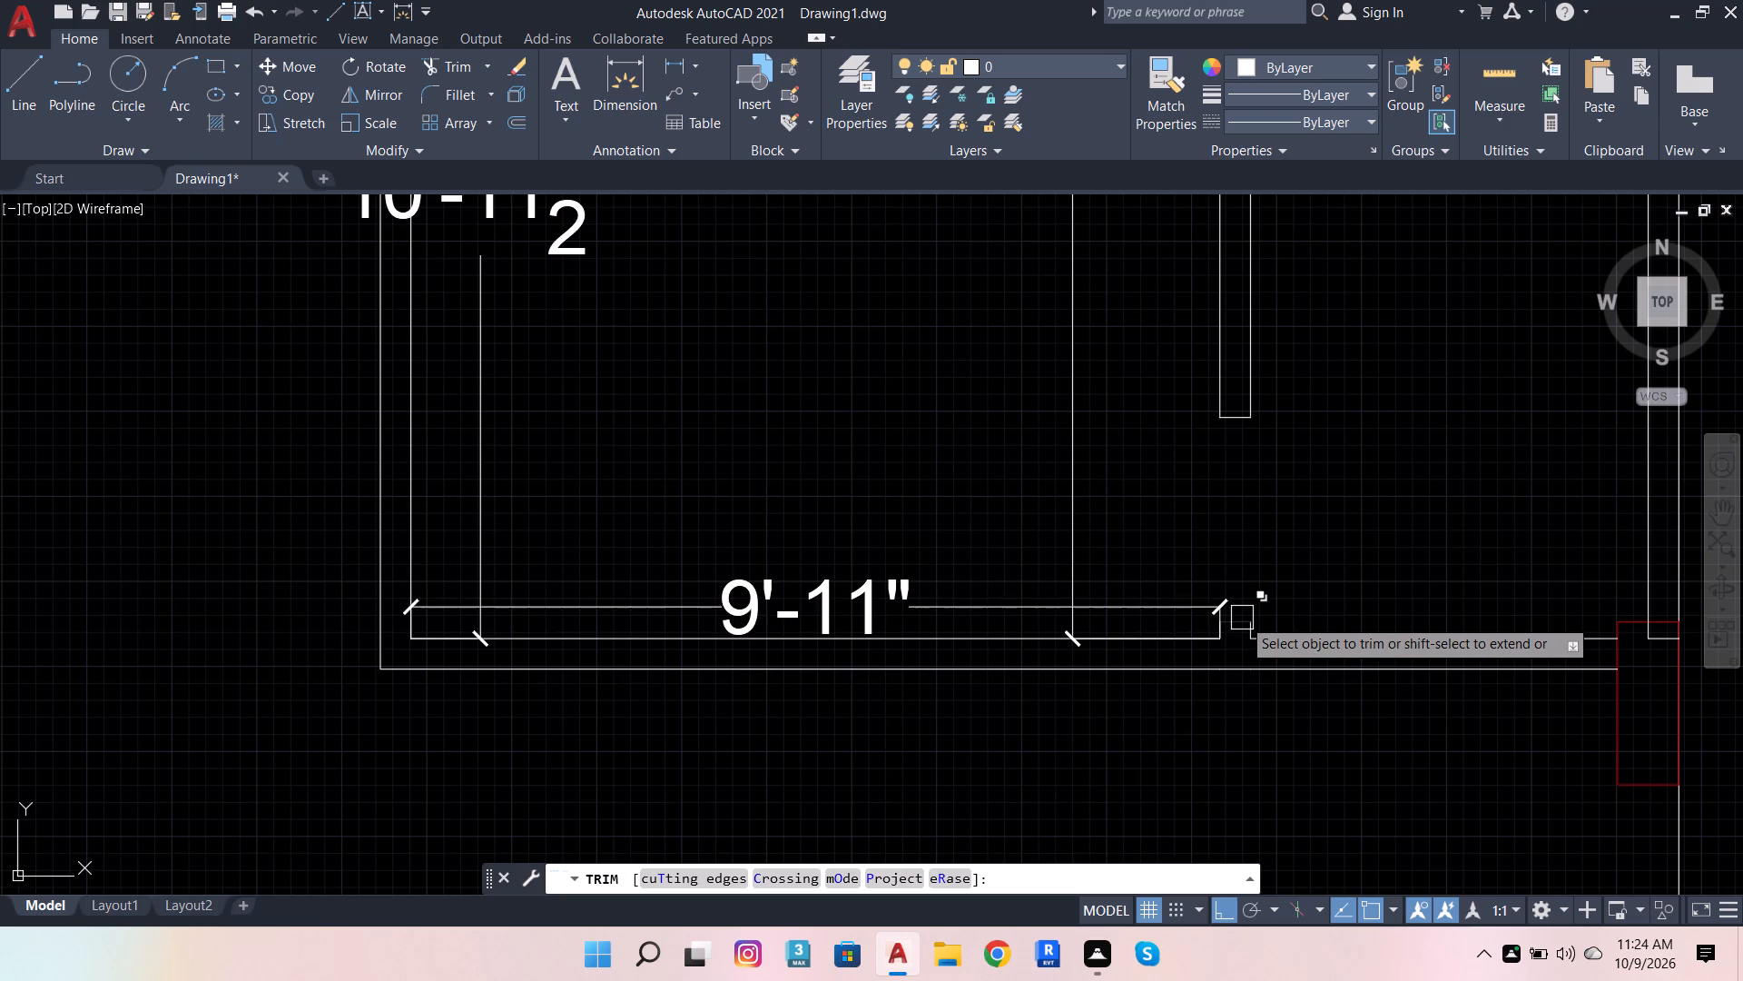
scroll(1242, 618, up, 1)
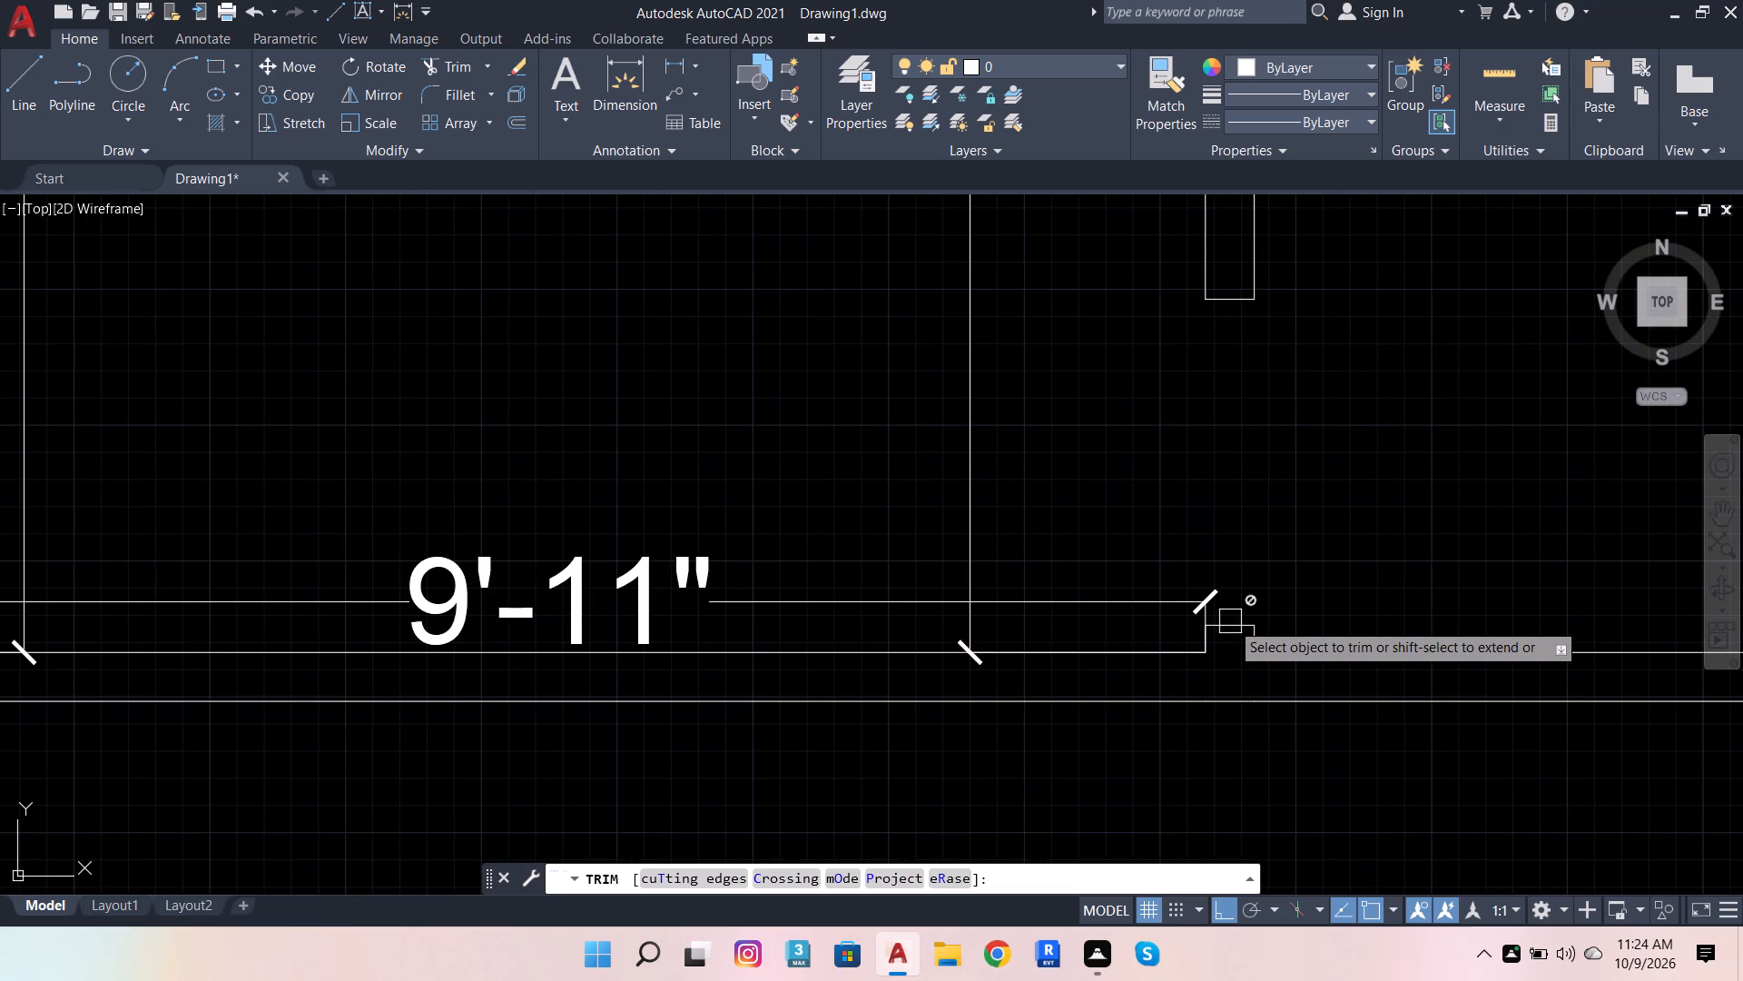
shift+click(1230, 621)
shift+scroll(1318, 598, down, 2)
shift+scroll(1302, 609, up, 1)
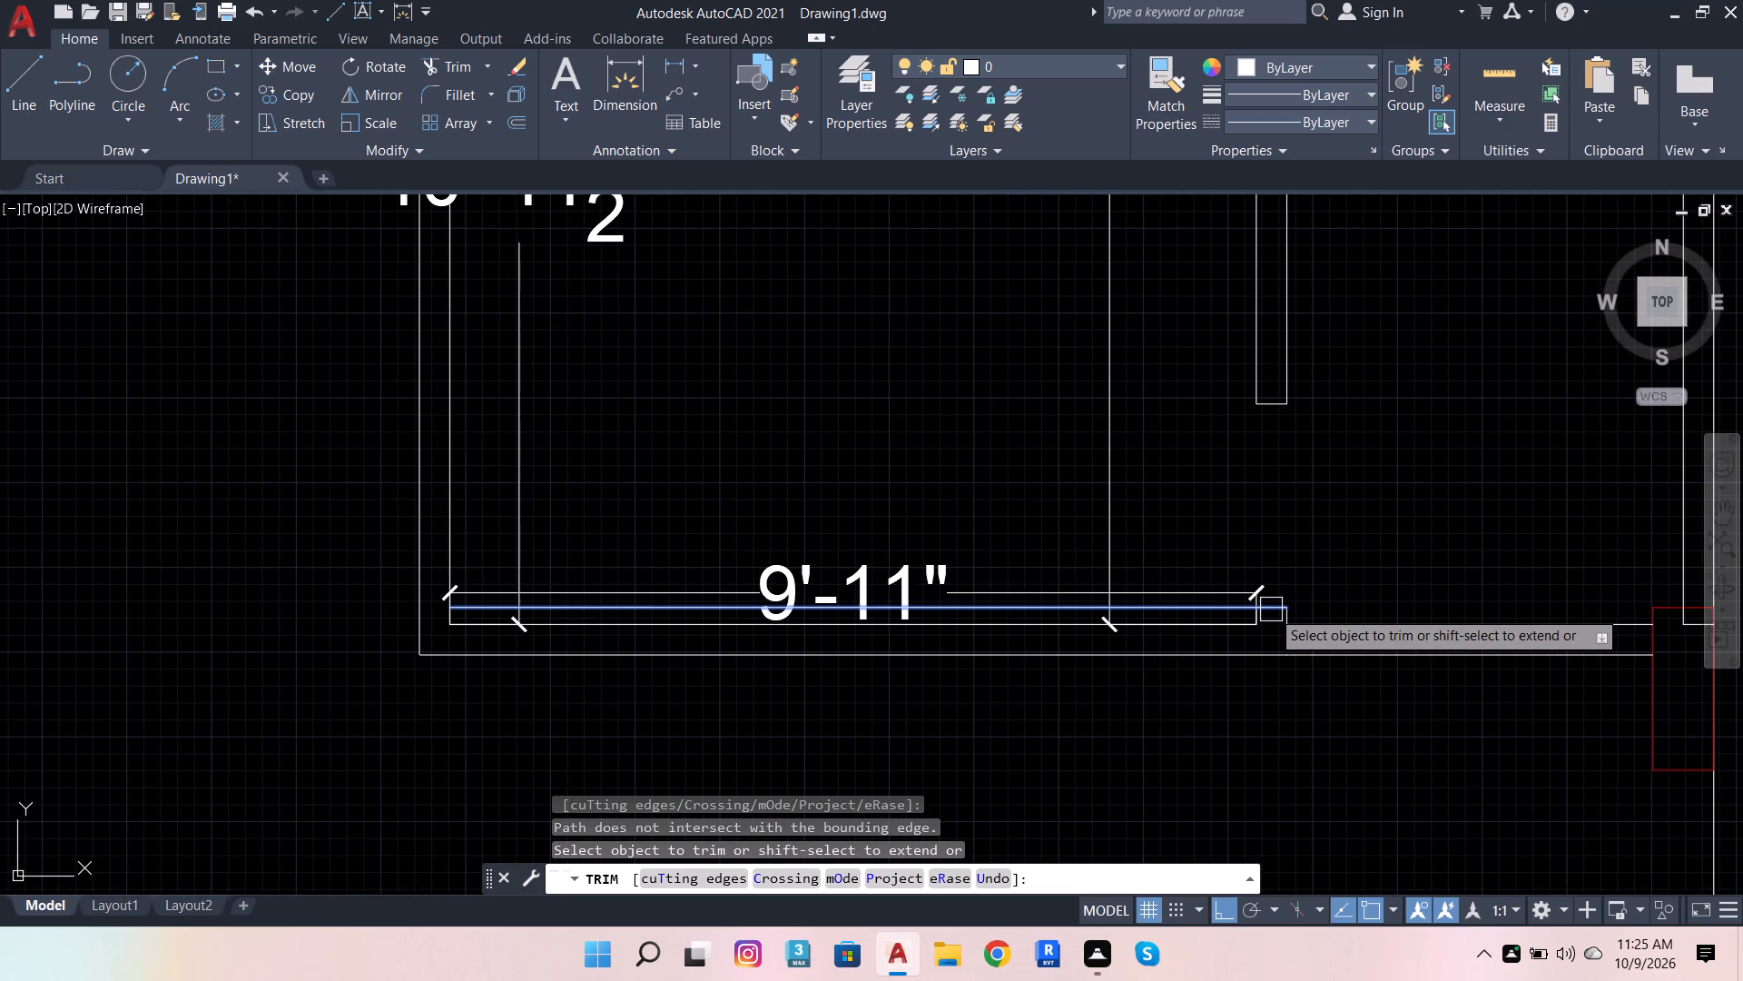
shift+click(1271, 609)
scroll(595, 610, up, 2)
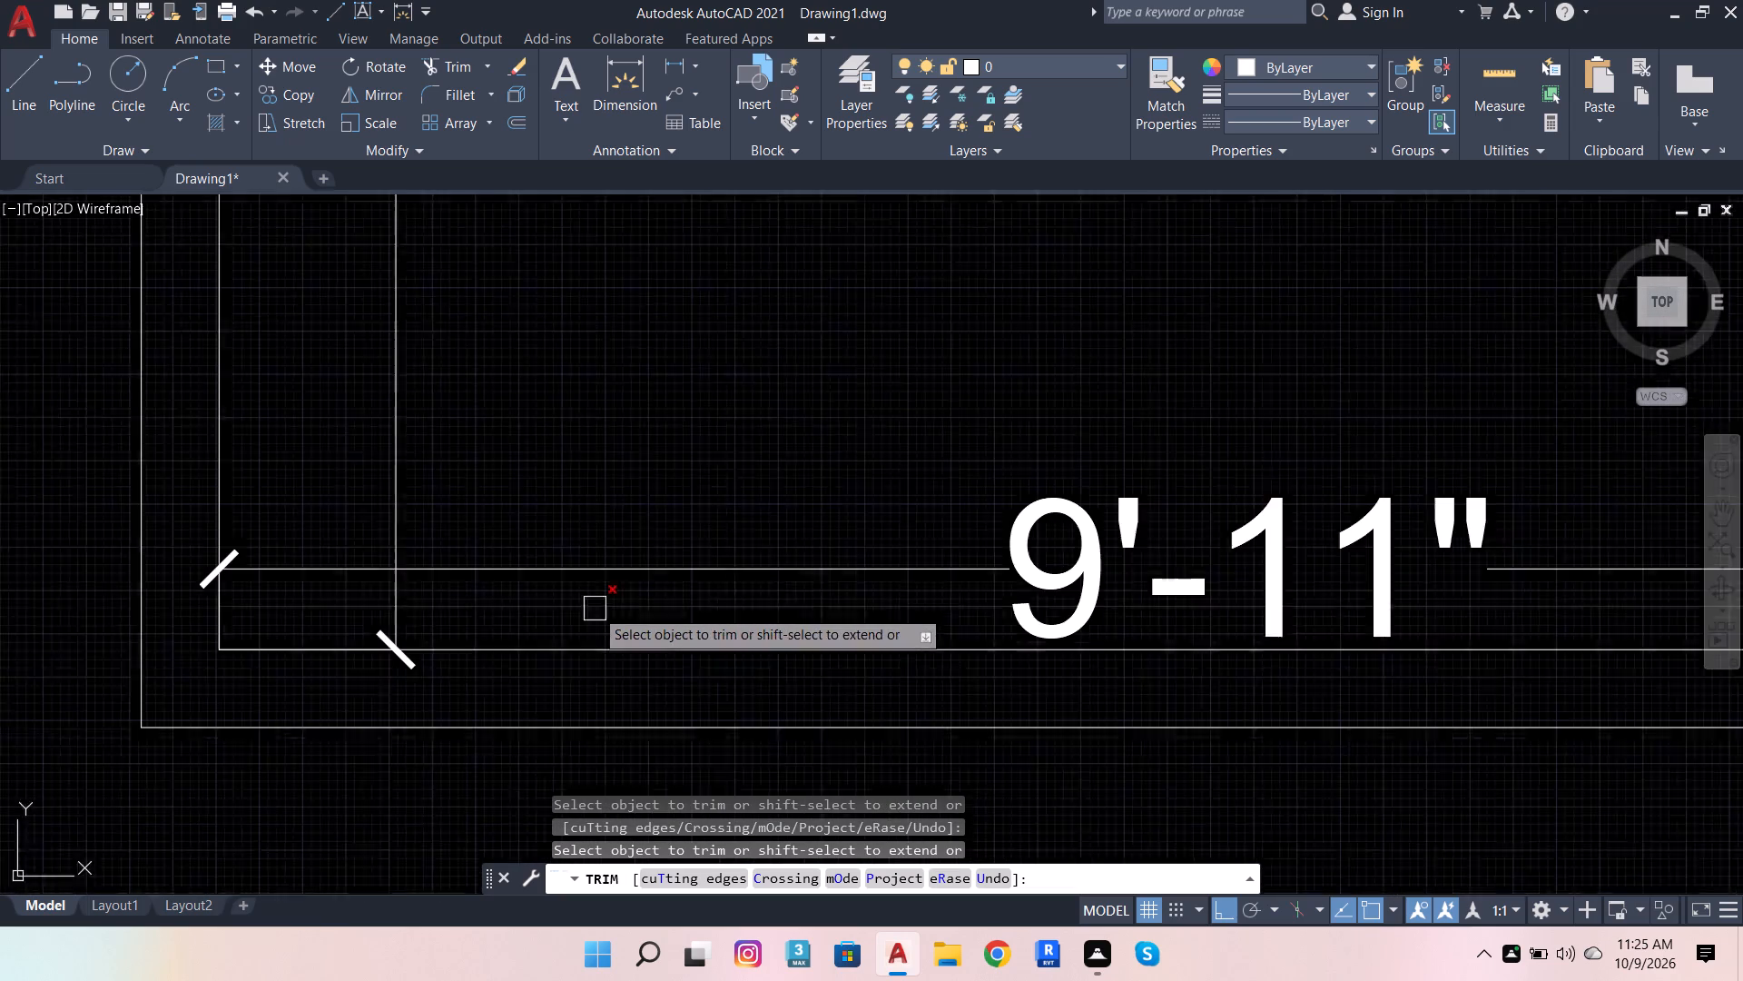
shift+click(592, 599)
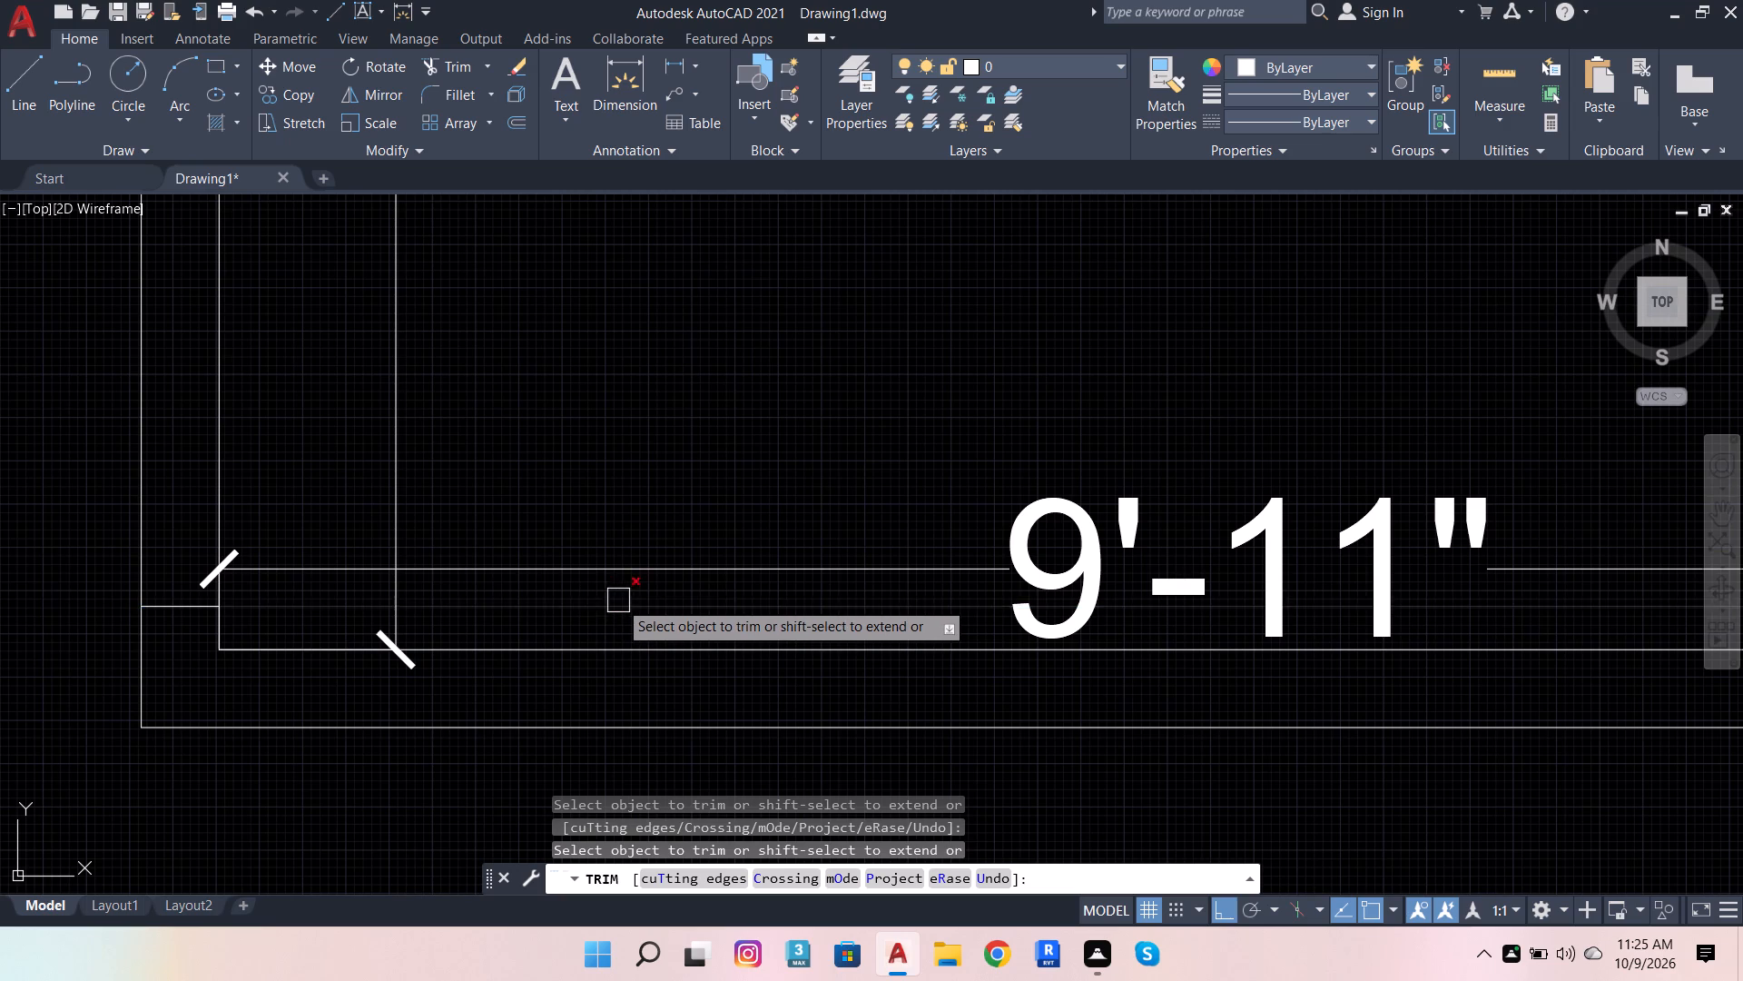
Trim the extended jamb line between the two walls, keeping the short jambs at the west wall and the east partition.
click(618, 600)
scroll(623, 537, down, 2)
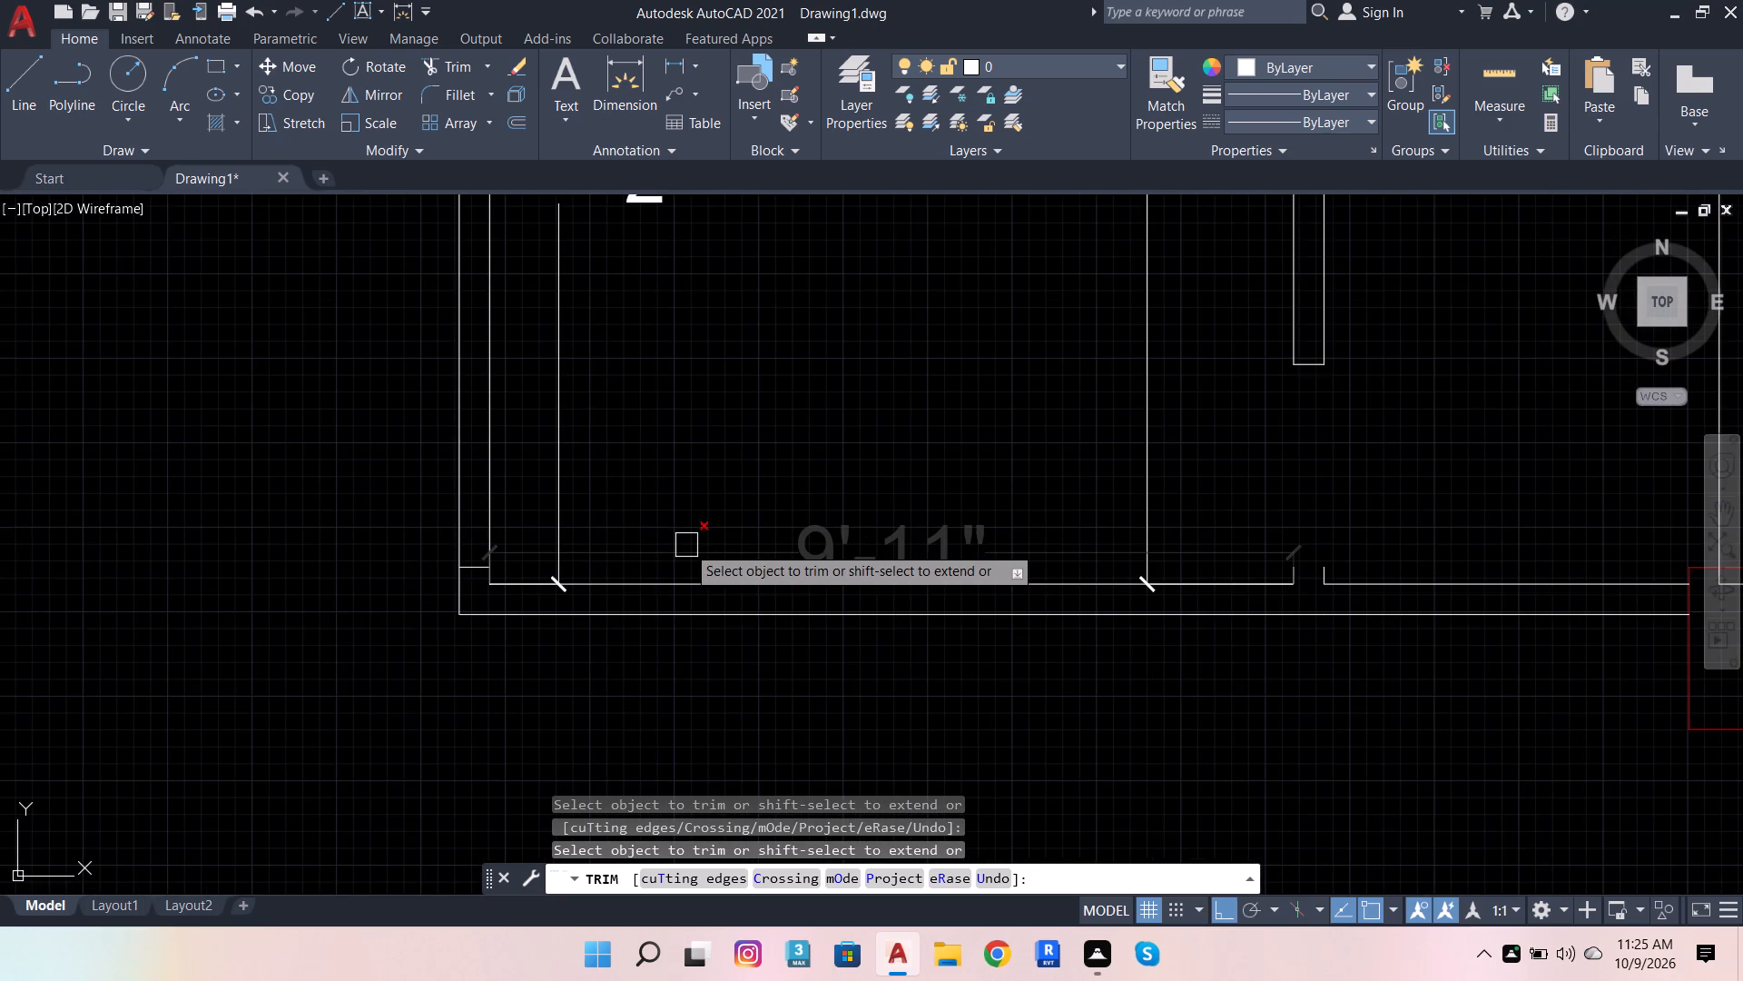
key(ctrl+z)
scroll(786, 515, down, 2)
scroll(1139, 557, up, 1)
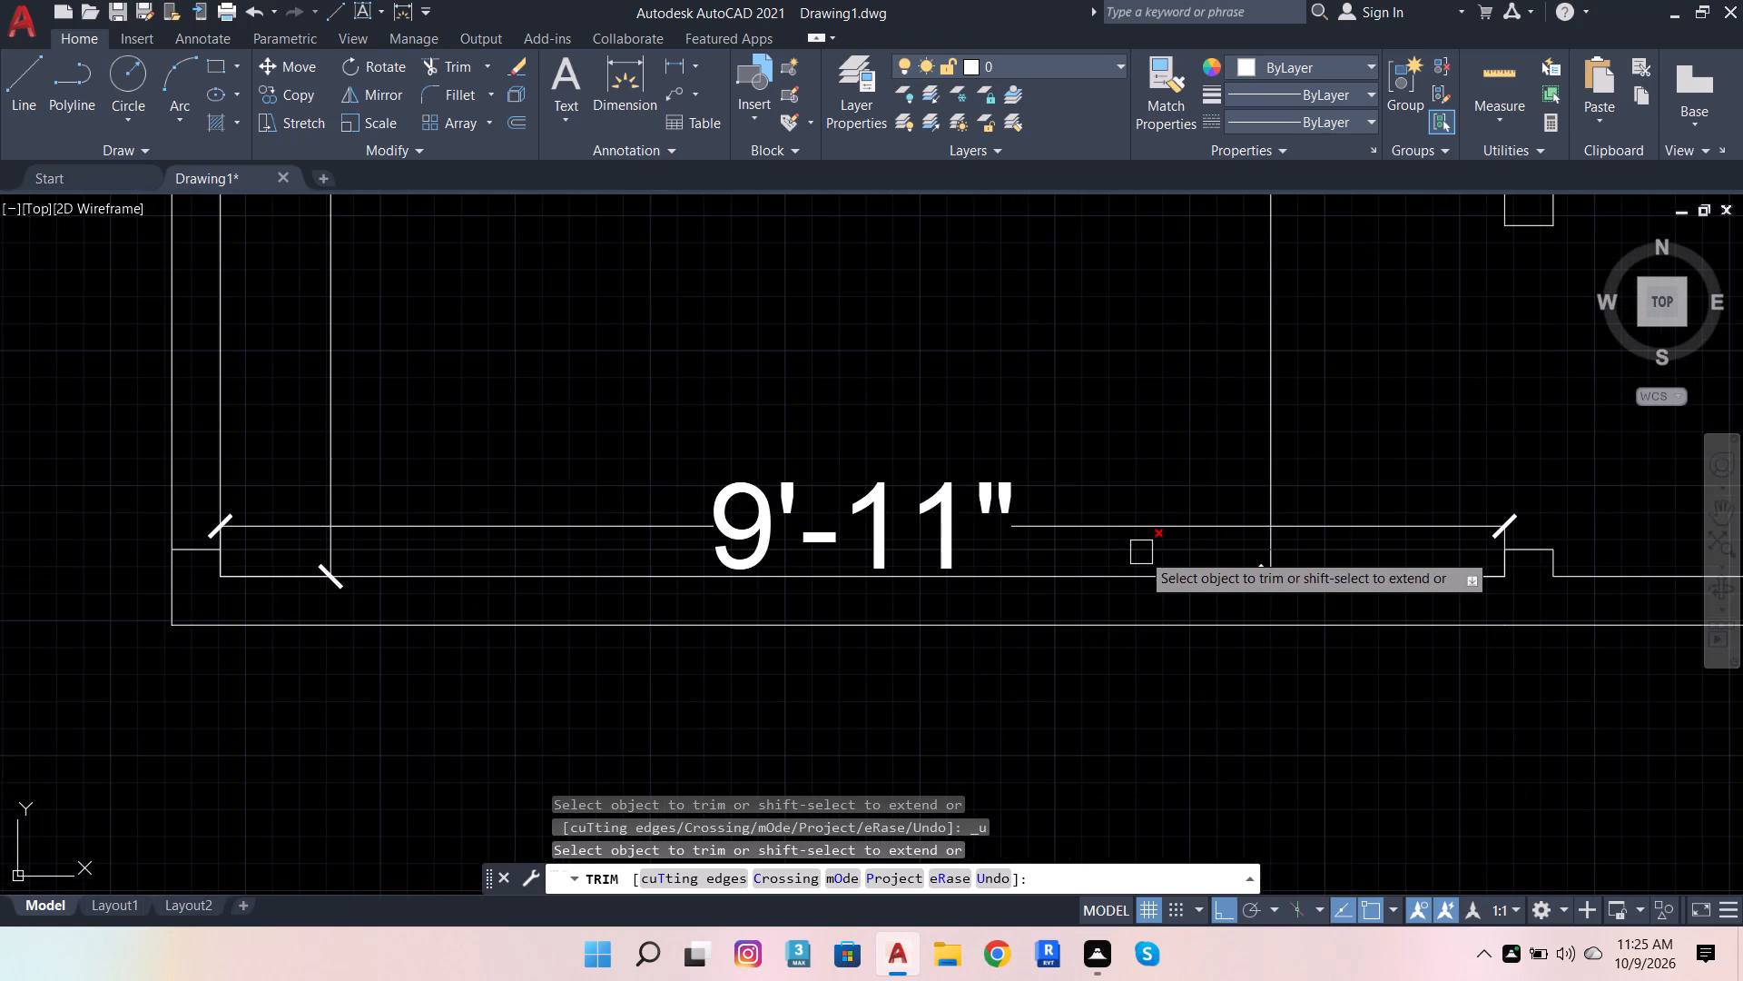
click(1141, 552)
scroll(869, 557, down, 2)
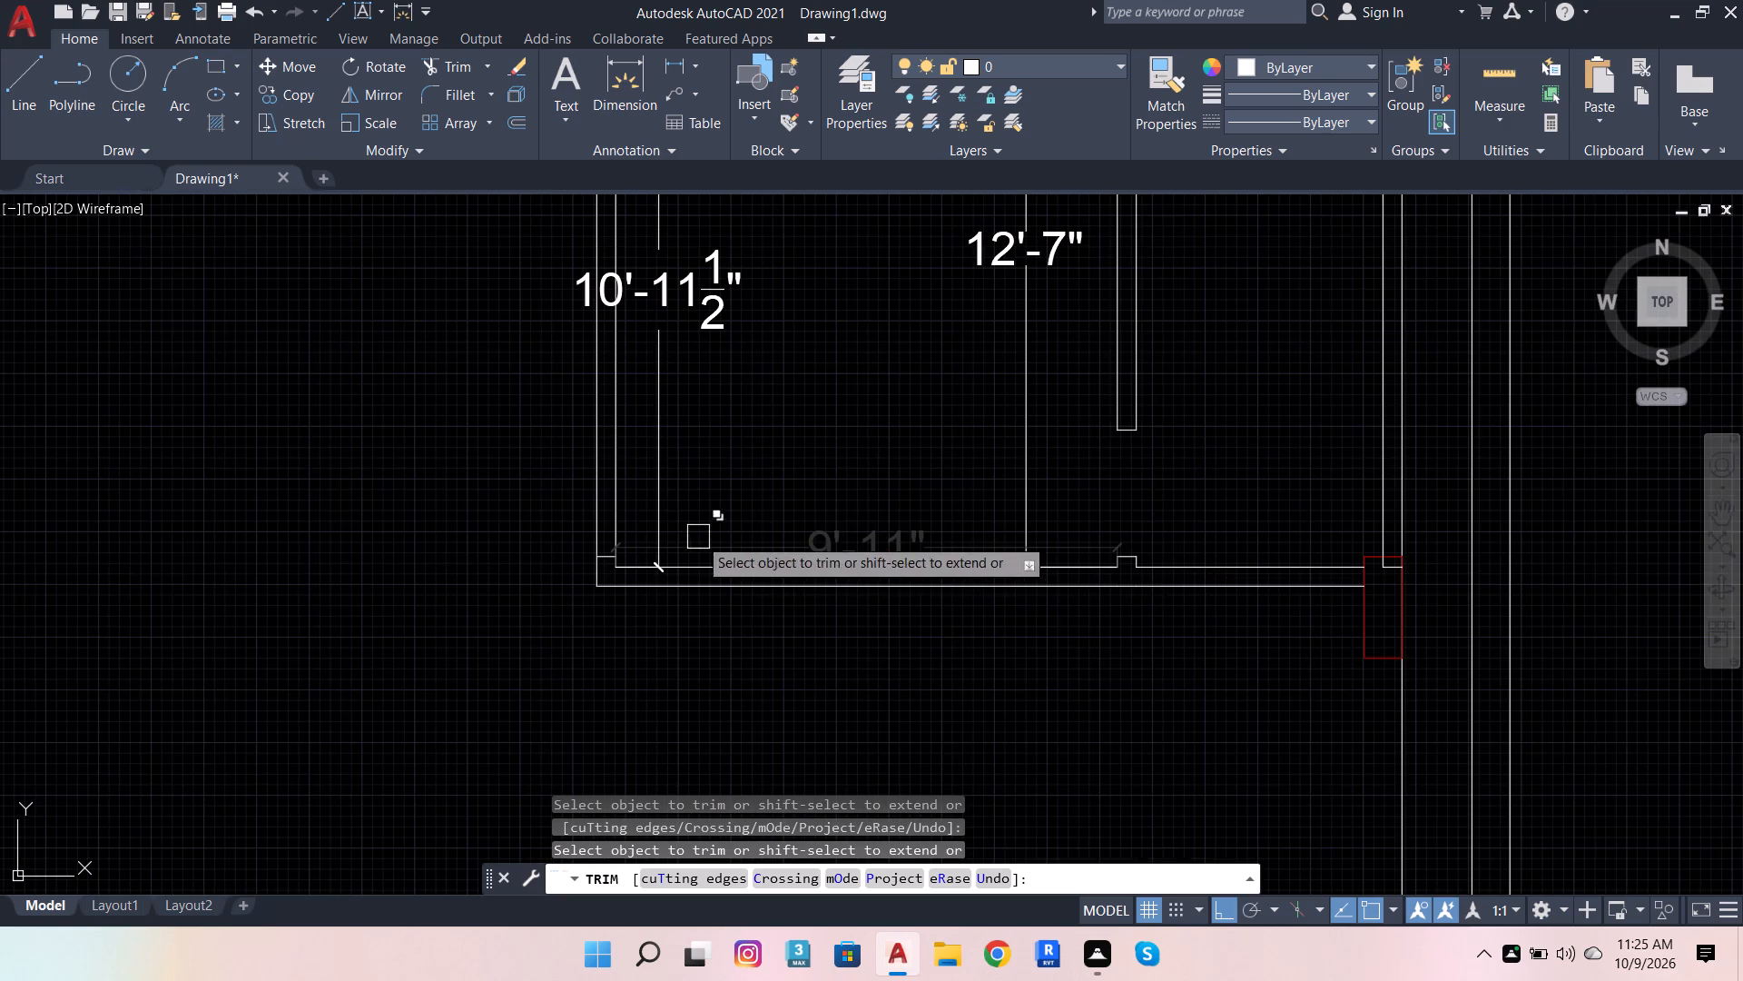
key(Escape)
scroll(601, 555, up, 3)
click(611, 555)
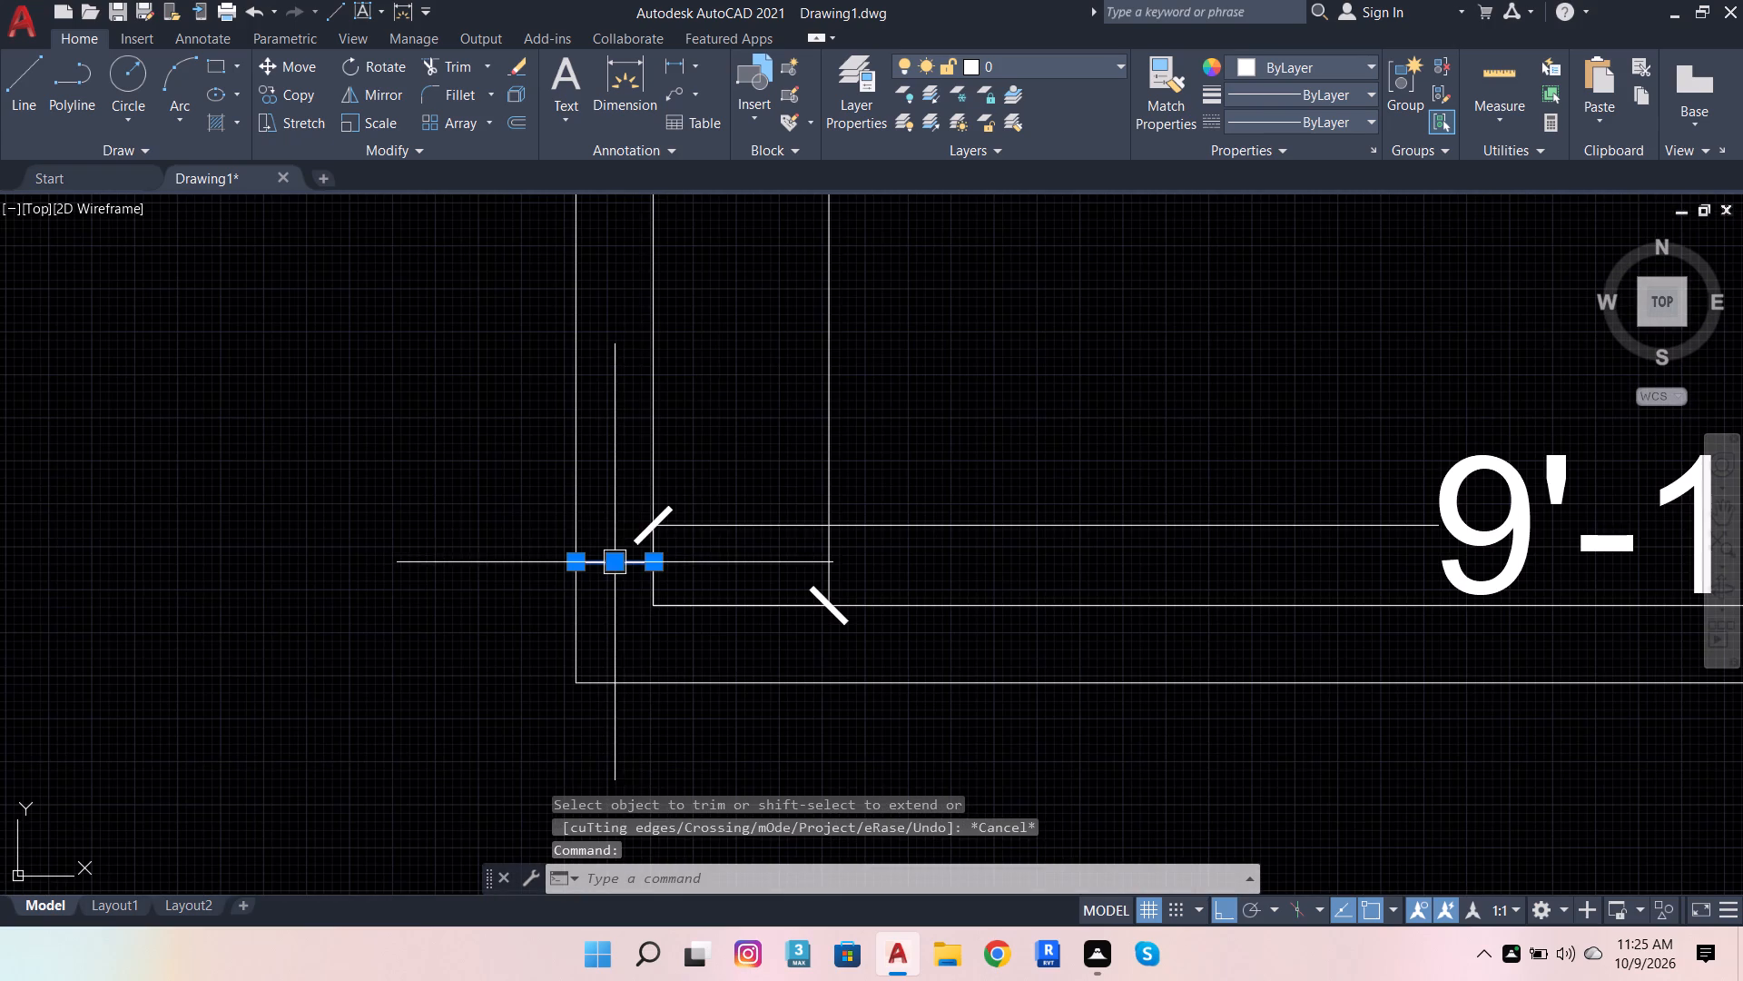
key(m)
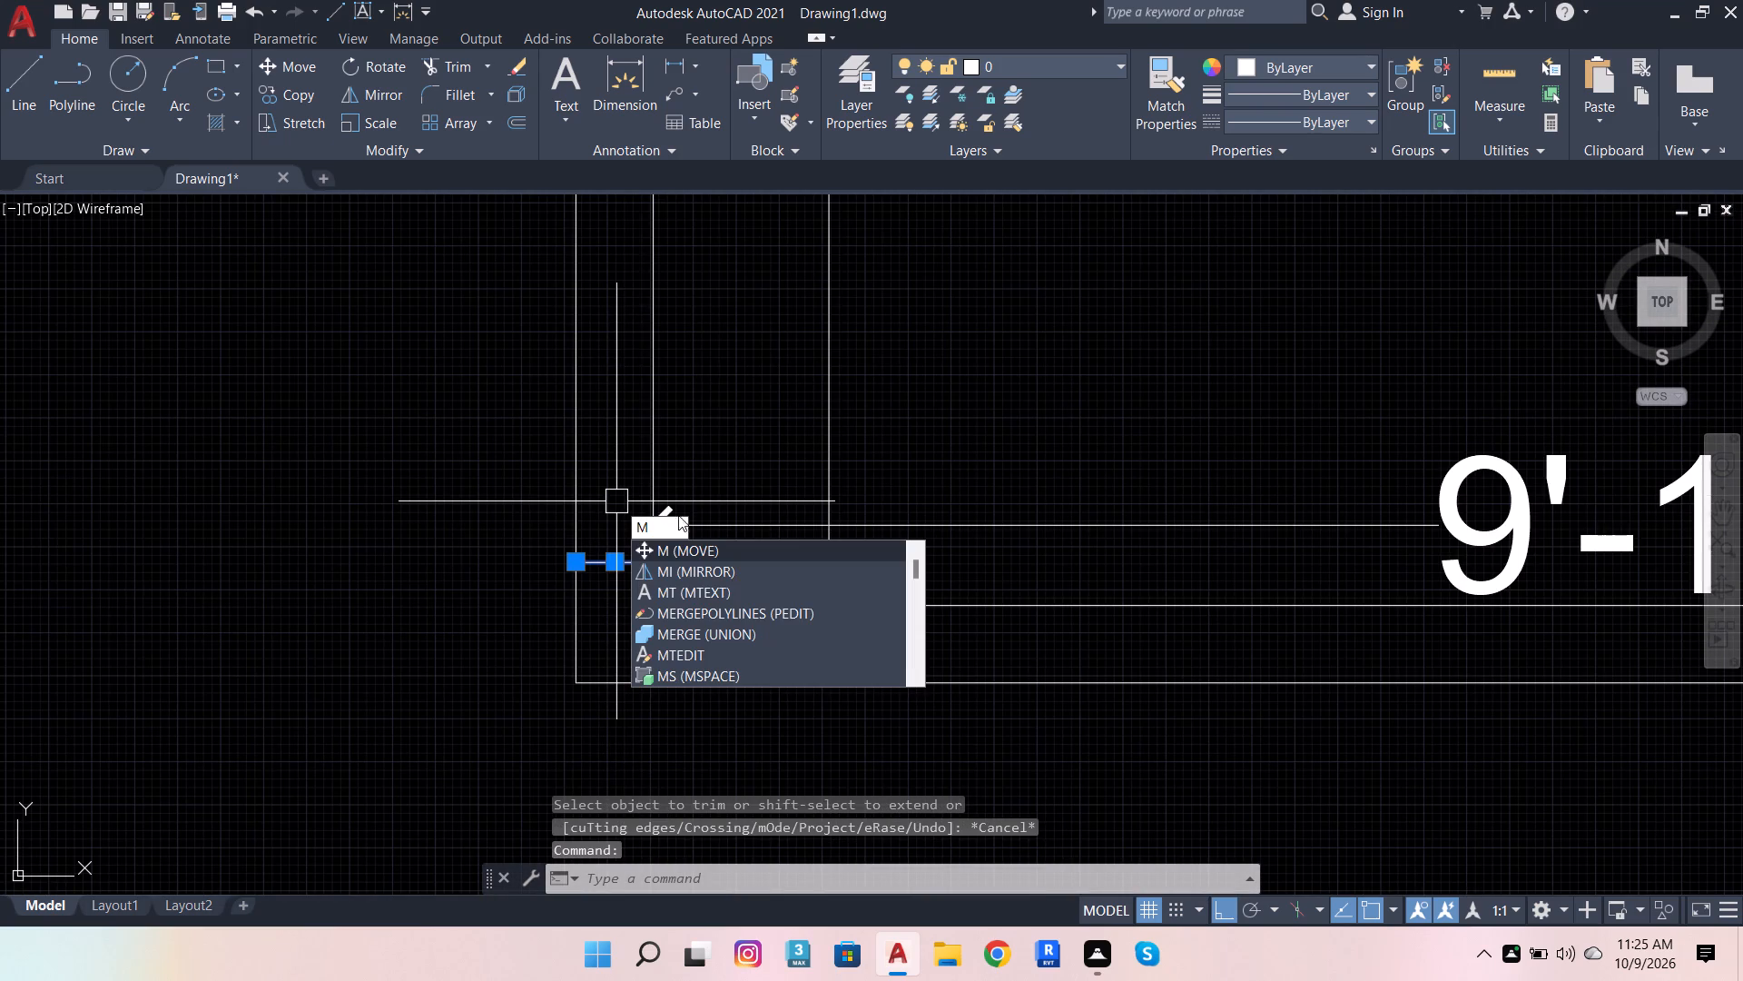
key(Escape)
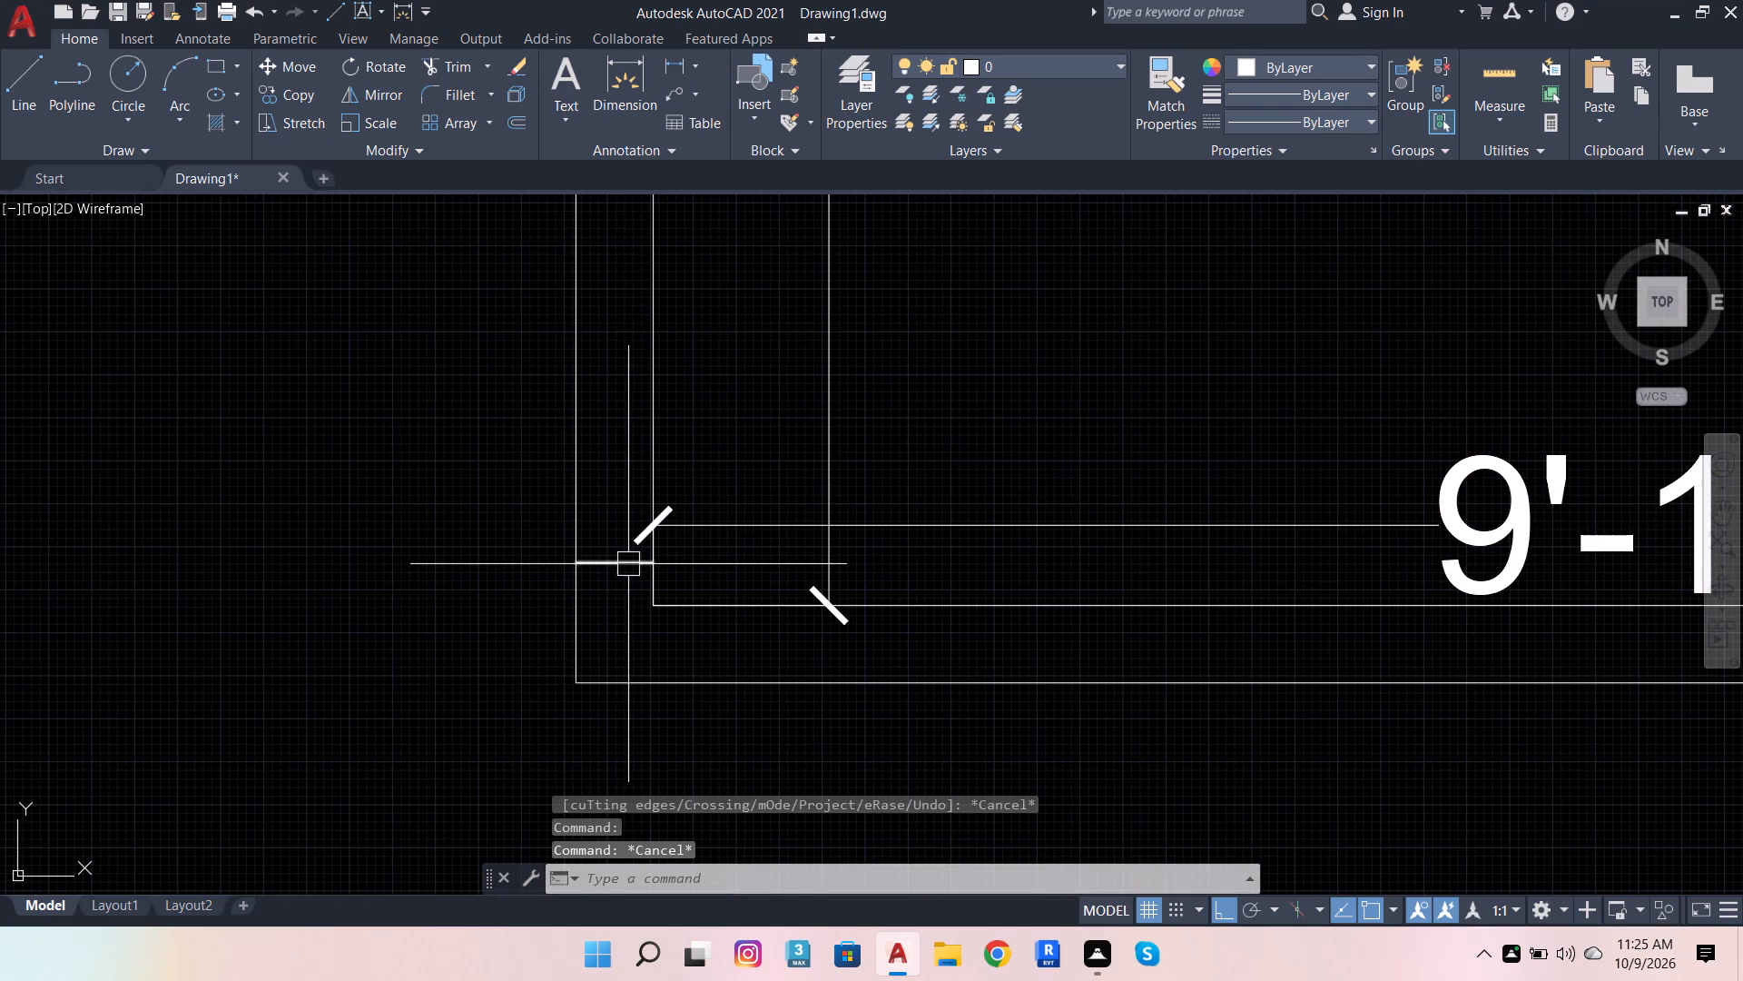
Offset the west wall's short jamb line 3' upward to mark the other side of the opening.
click(628, 563)
click(514, 119)
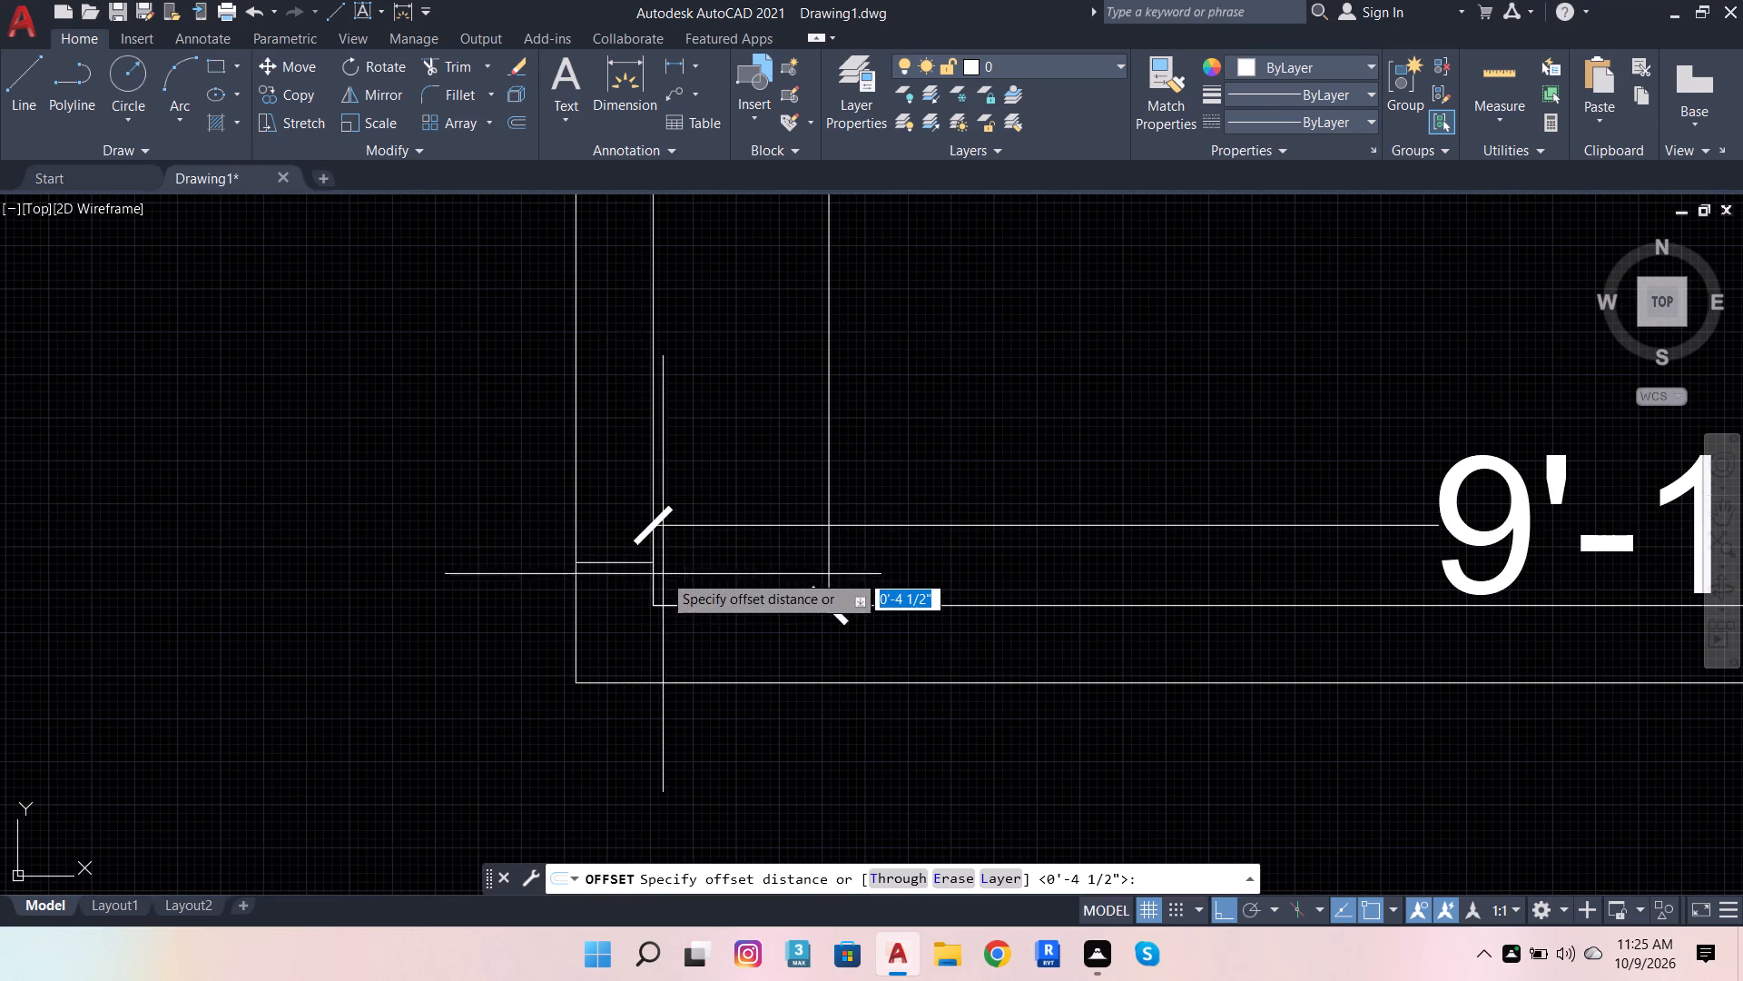
click(655, 564)
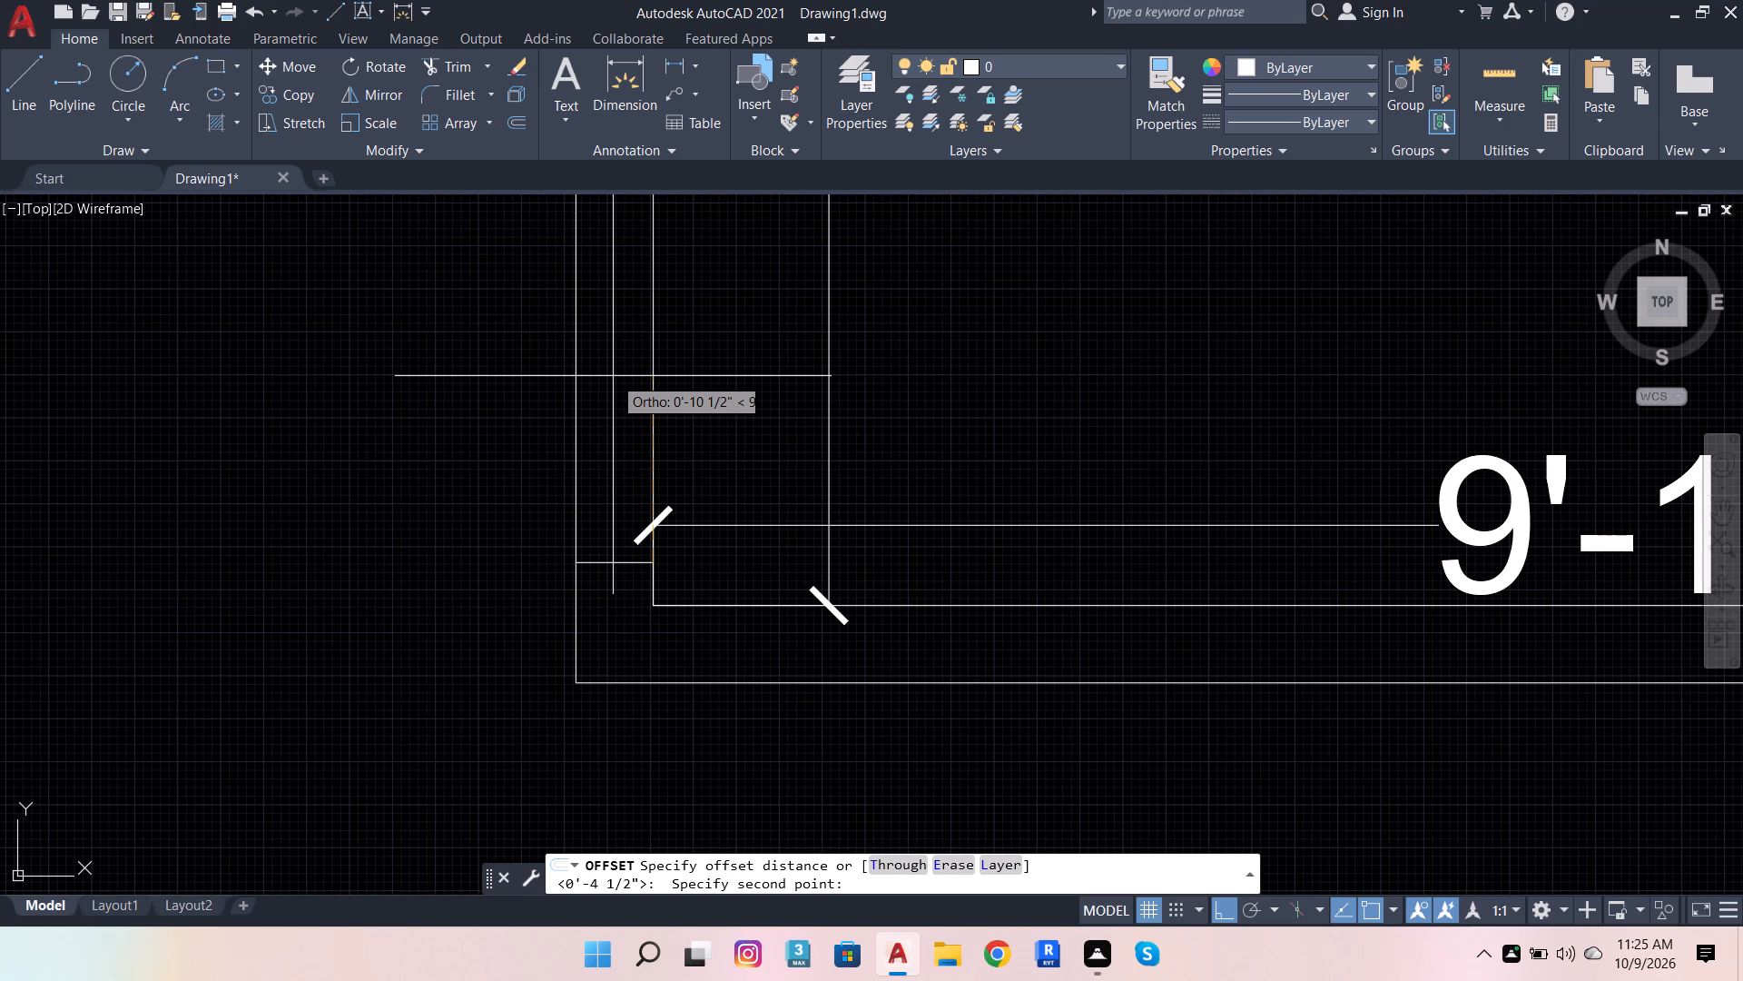
text(3')
key(Return)
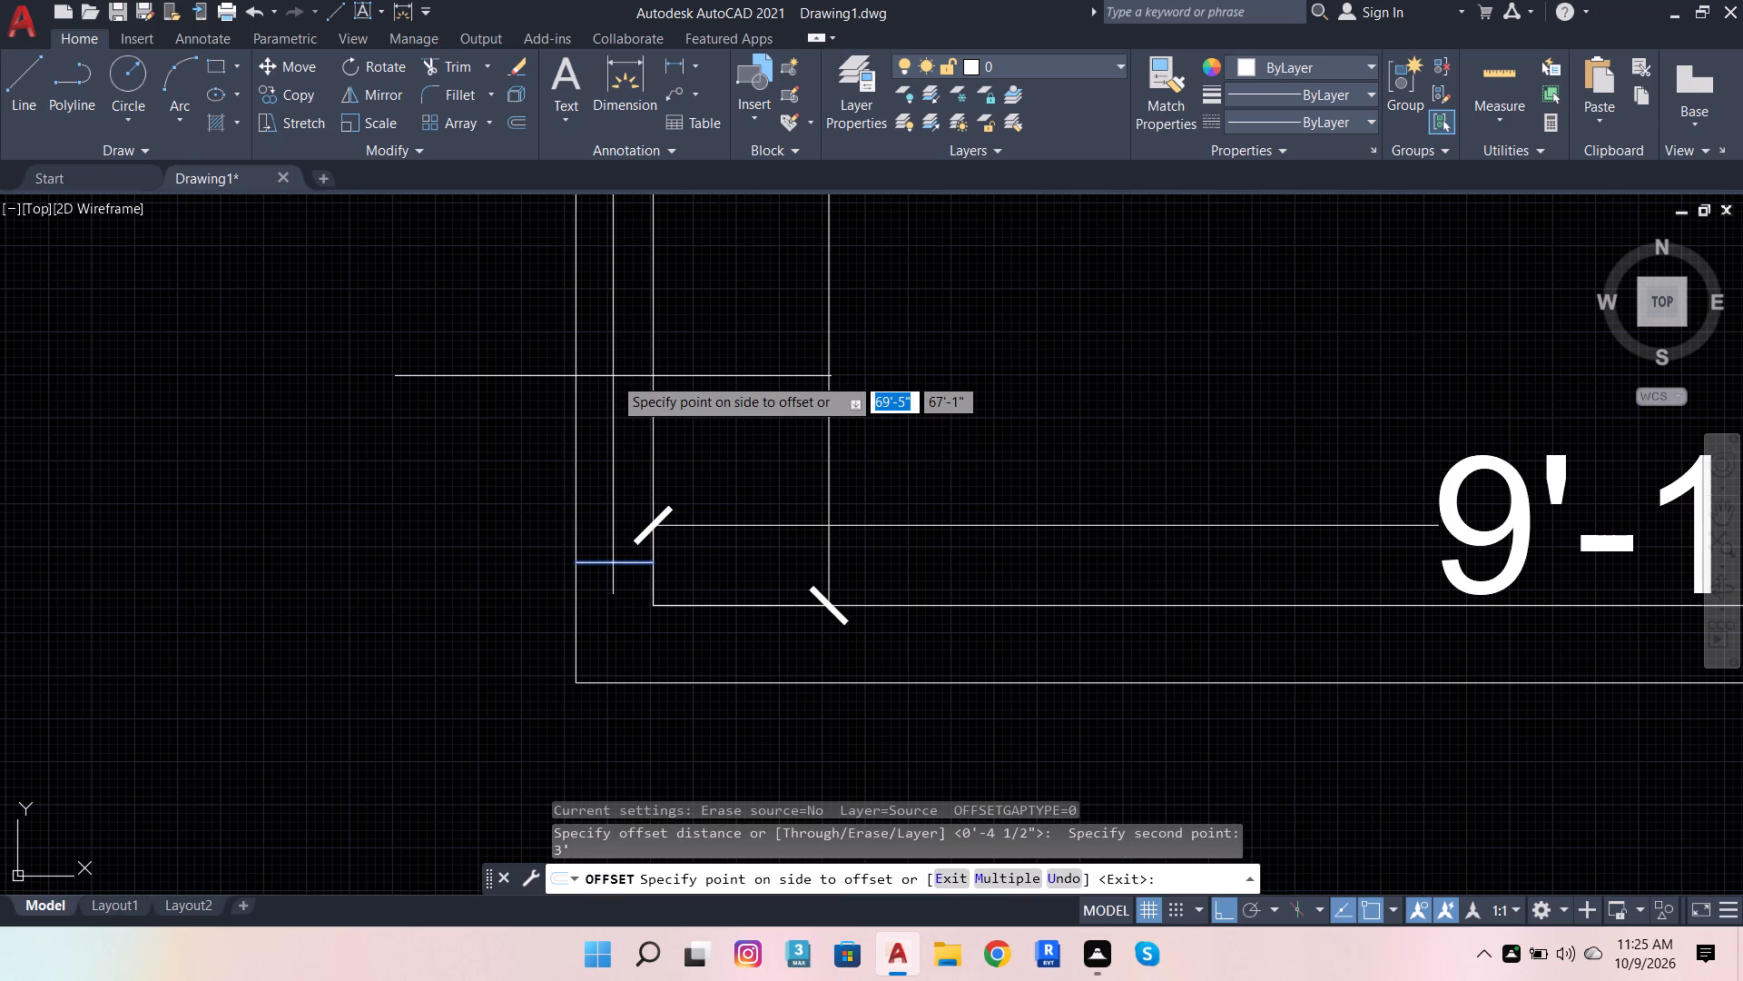
click(613, 376)
scroll(687, 558, down, 3)
scroll(655, 471, up, 1)
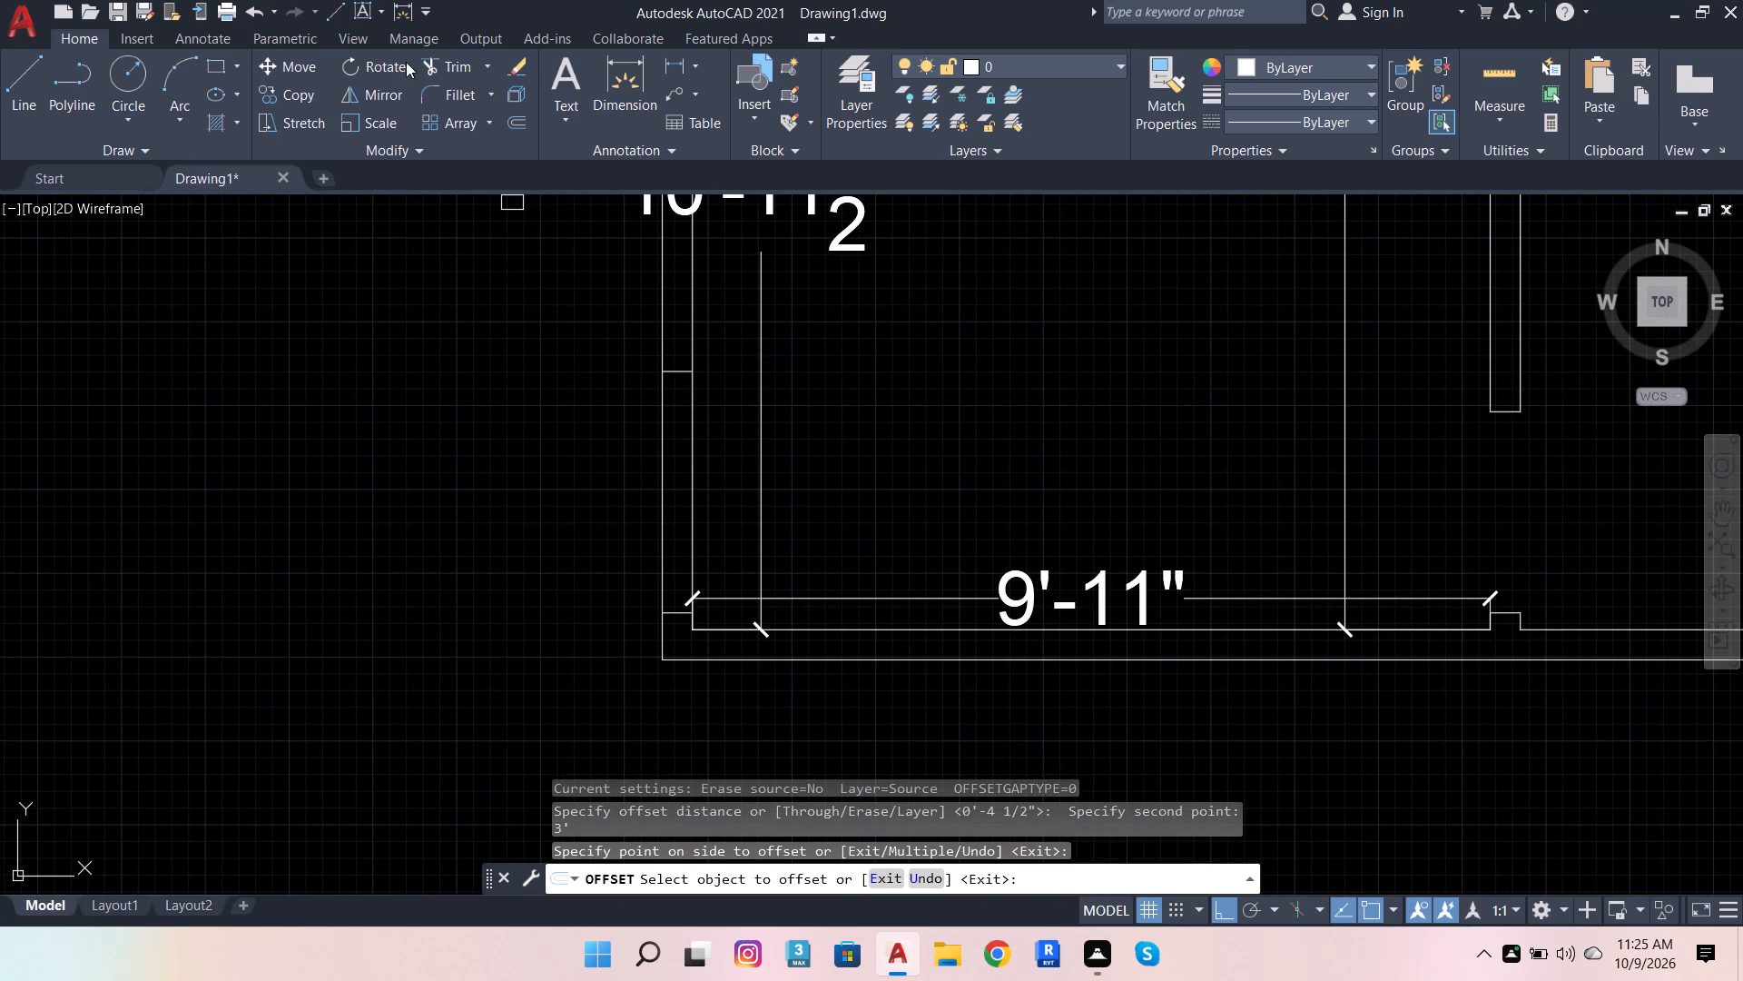
Trim the west wall's inner and outer lines between the two jamb lines to open the wall.
click(440, 61)
click(694, 425)
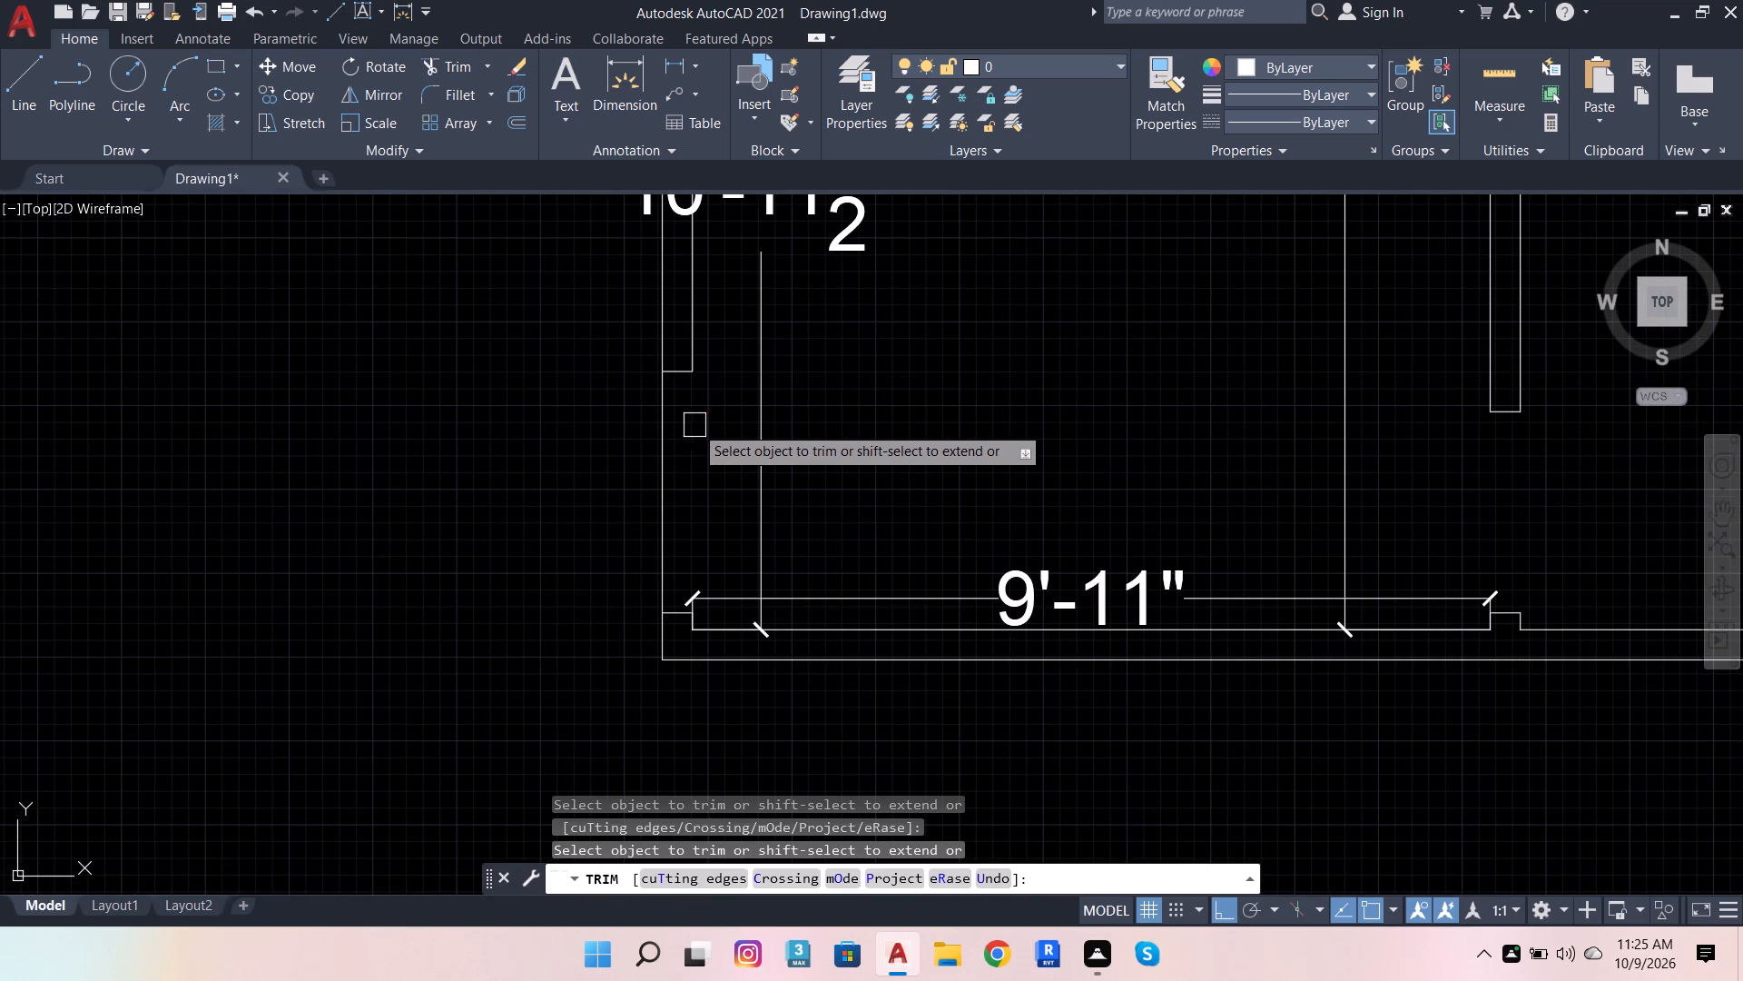
click(670, 450)
scroll(564, 523, down, 2)
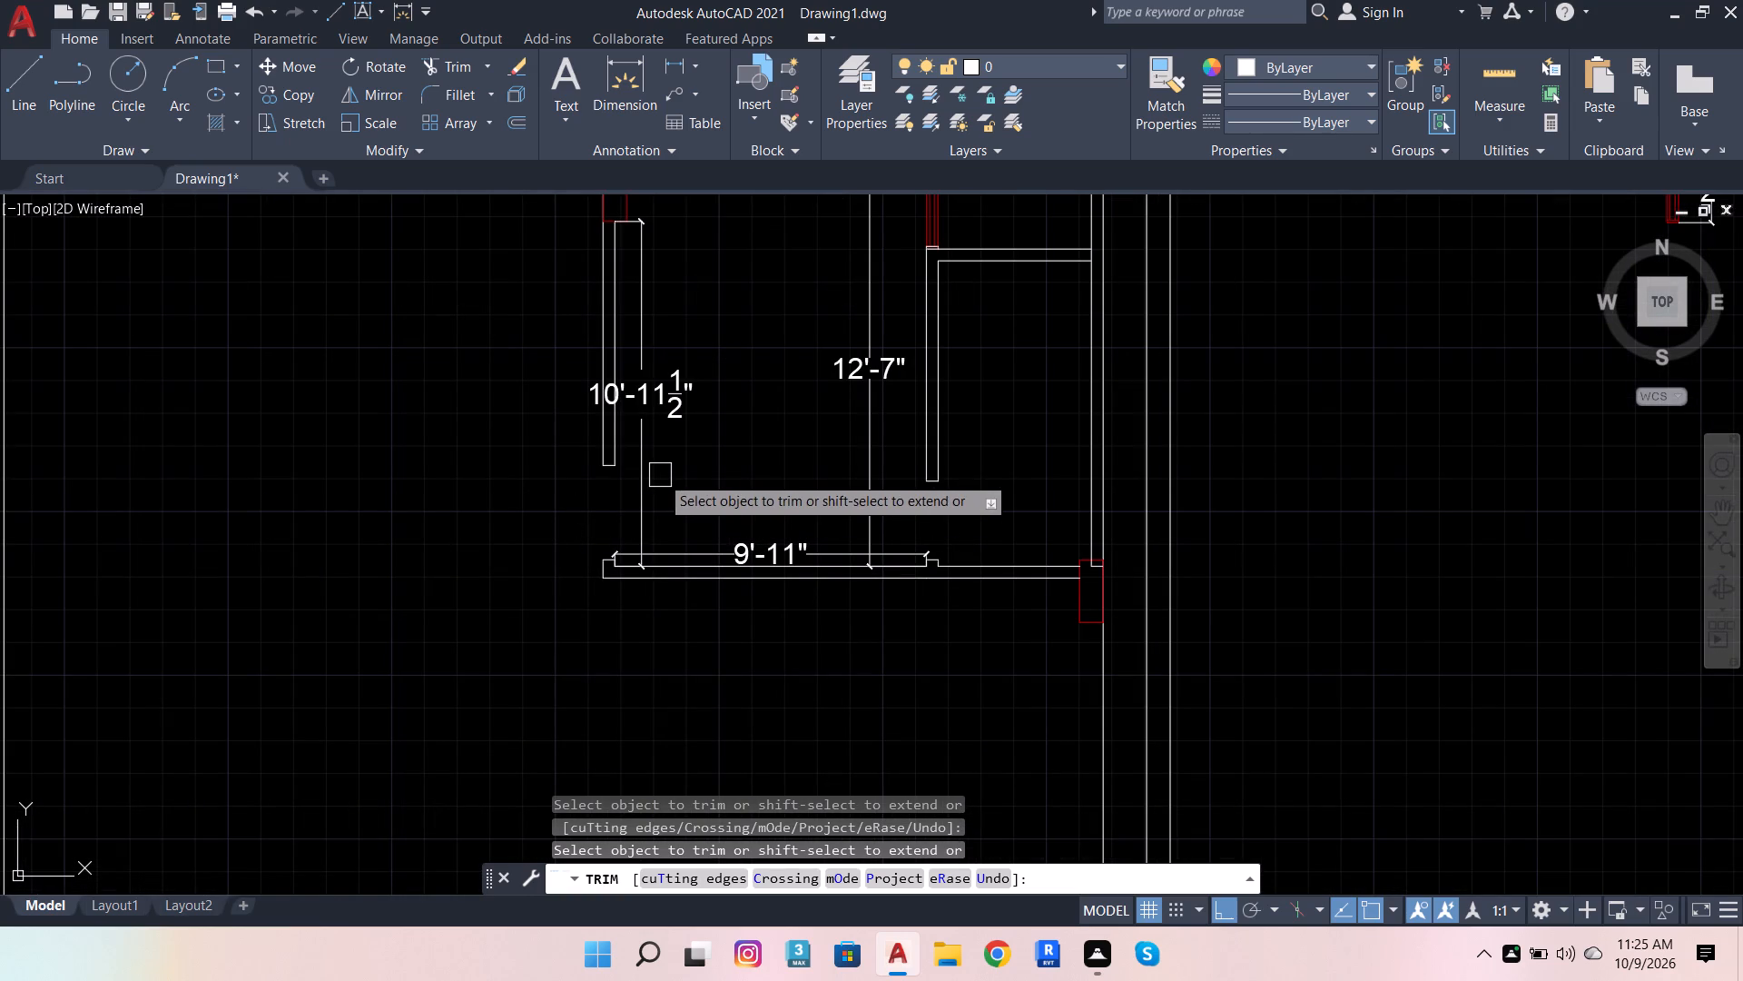
Replace the 10'-11 1/2" dimension with one for the remaining west wall segment above the opening, placed just inside the room.
click(649, 435)
key(Delete)
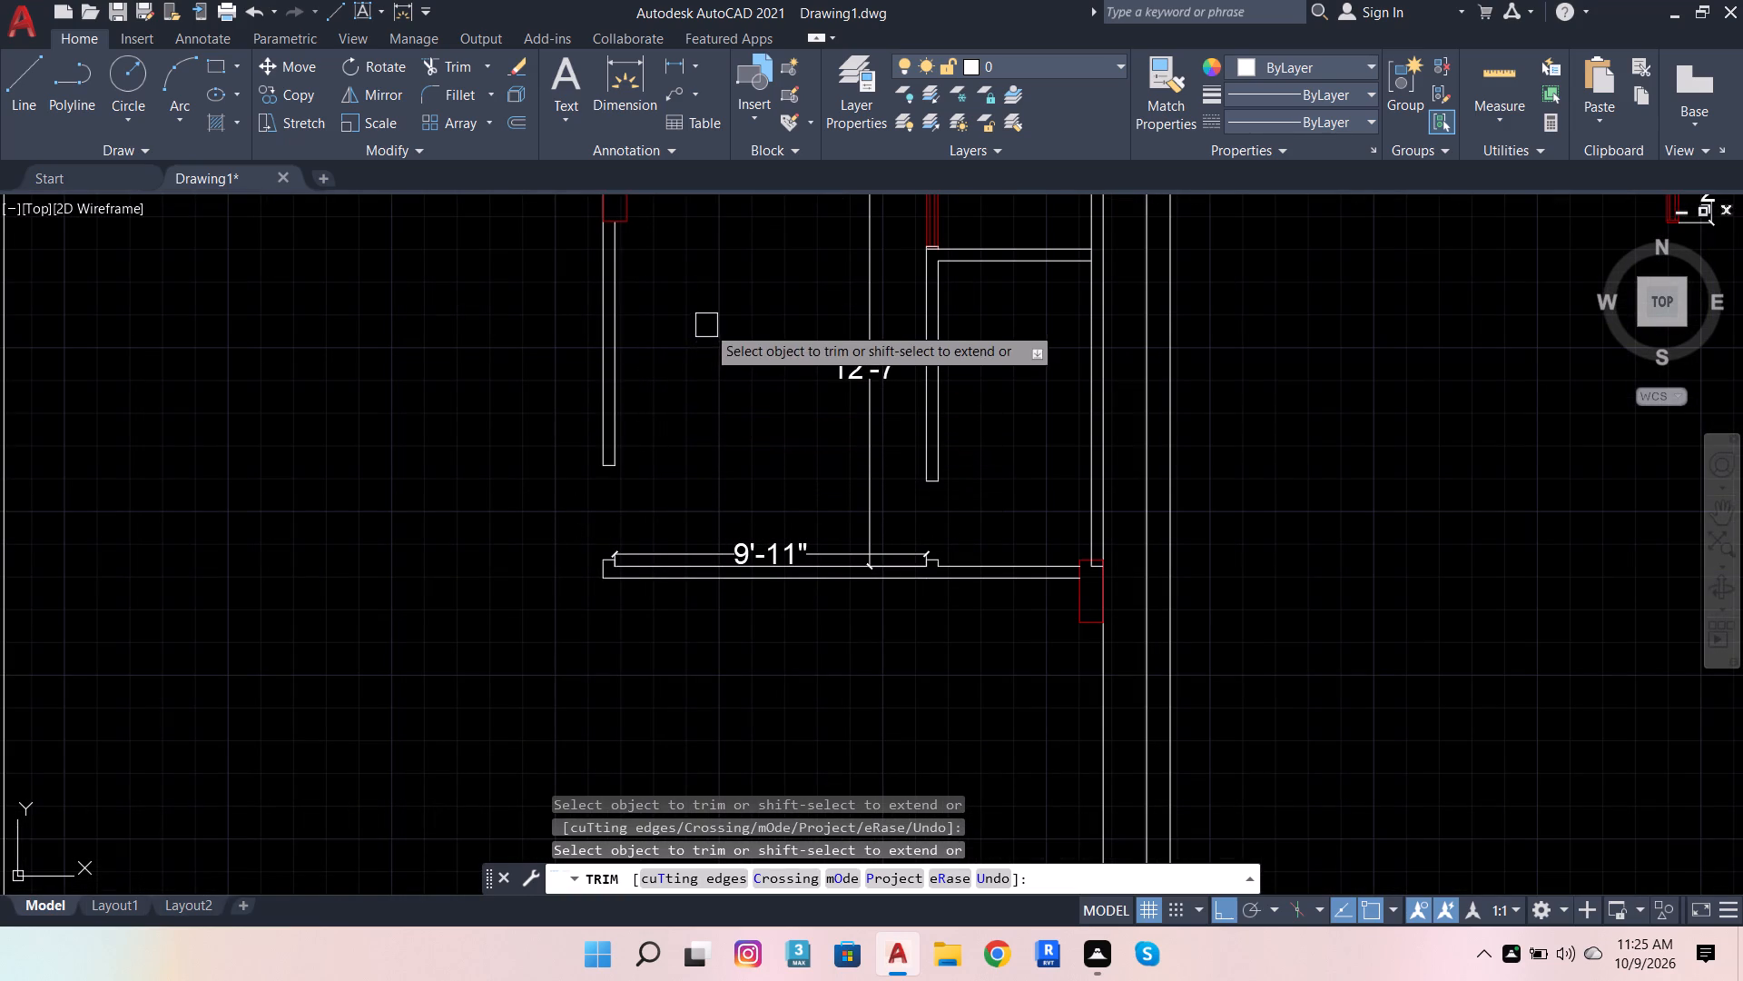
click(635, 91)
click(623, 417)
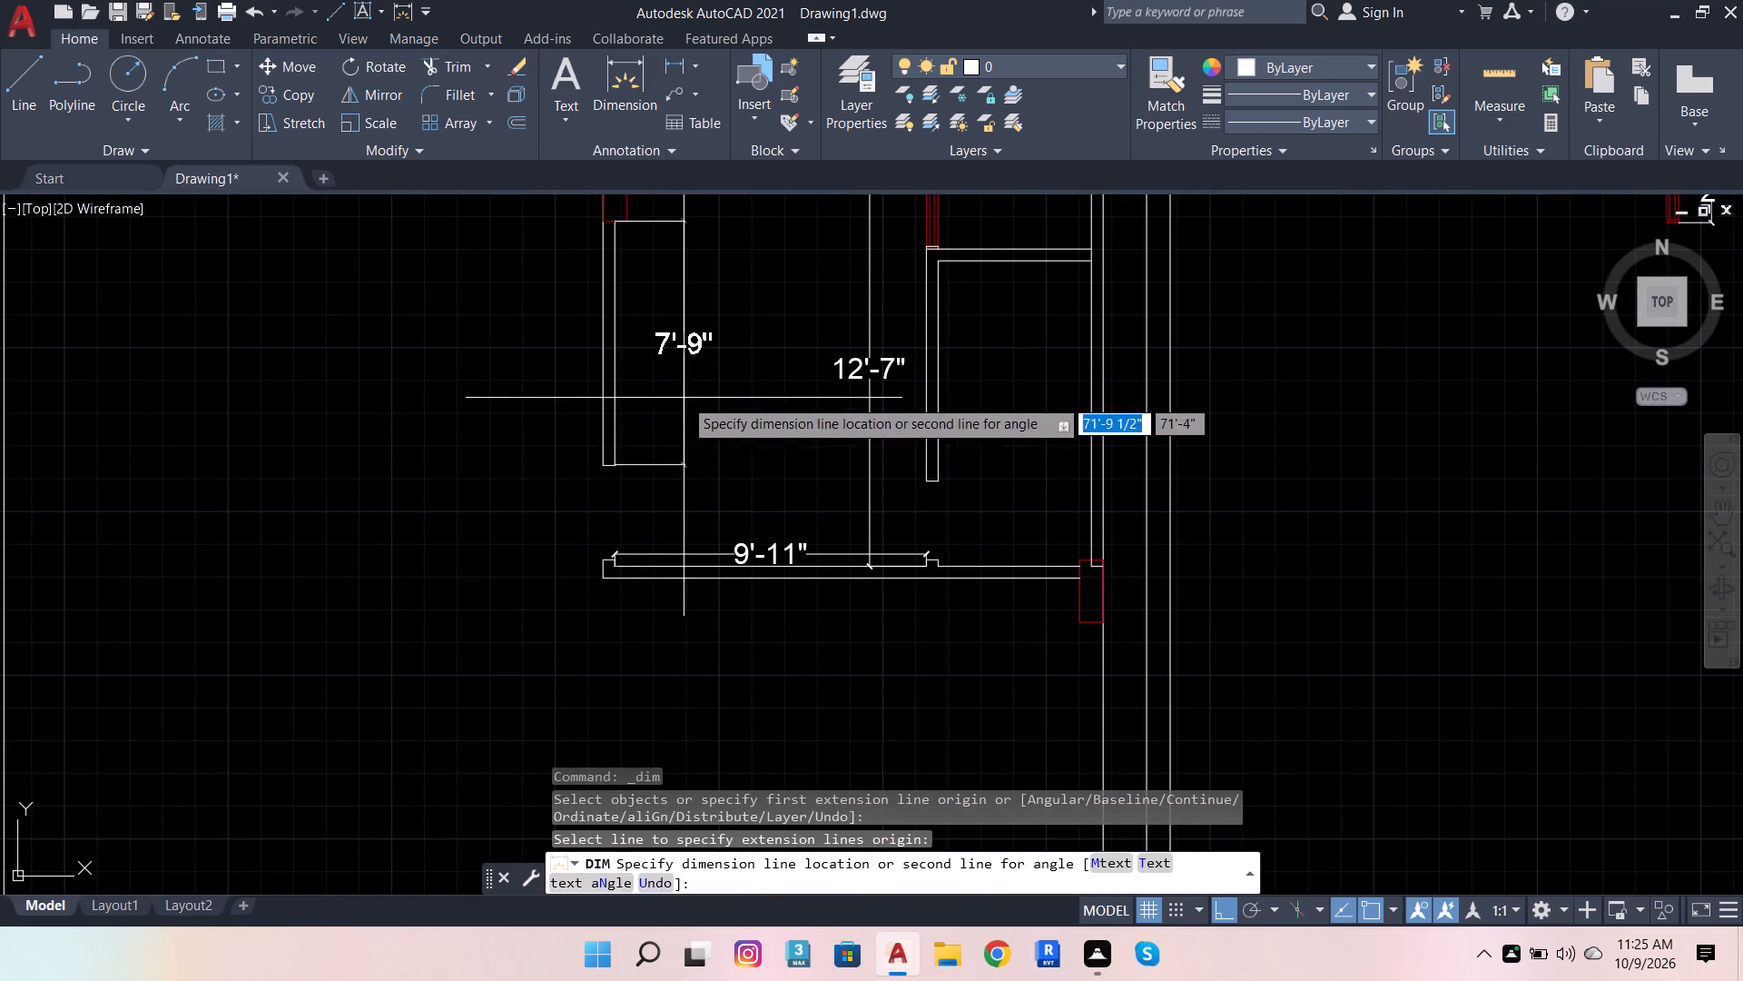
click(684, 398)
scroll(704, 441, down, 2)
key(ctrl+z)
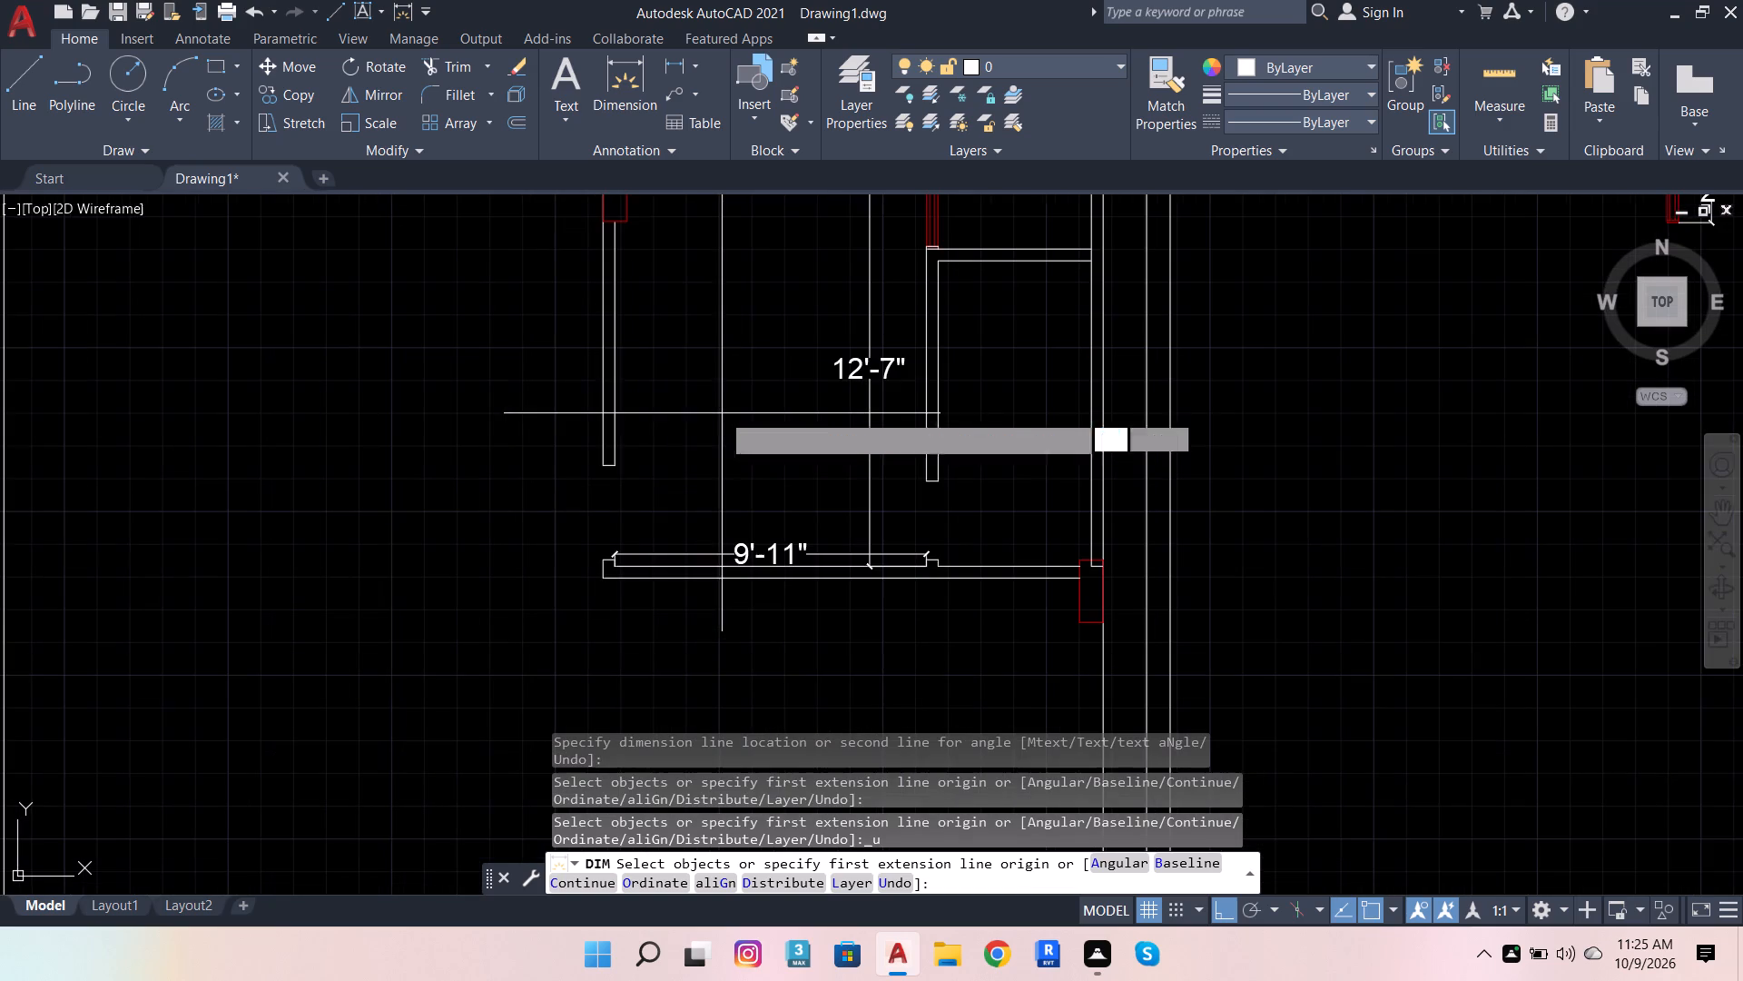
click(621, 421)
click(638, 411)
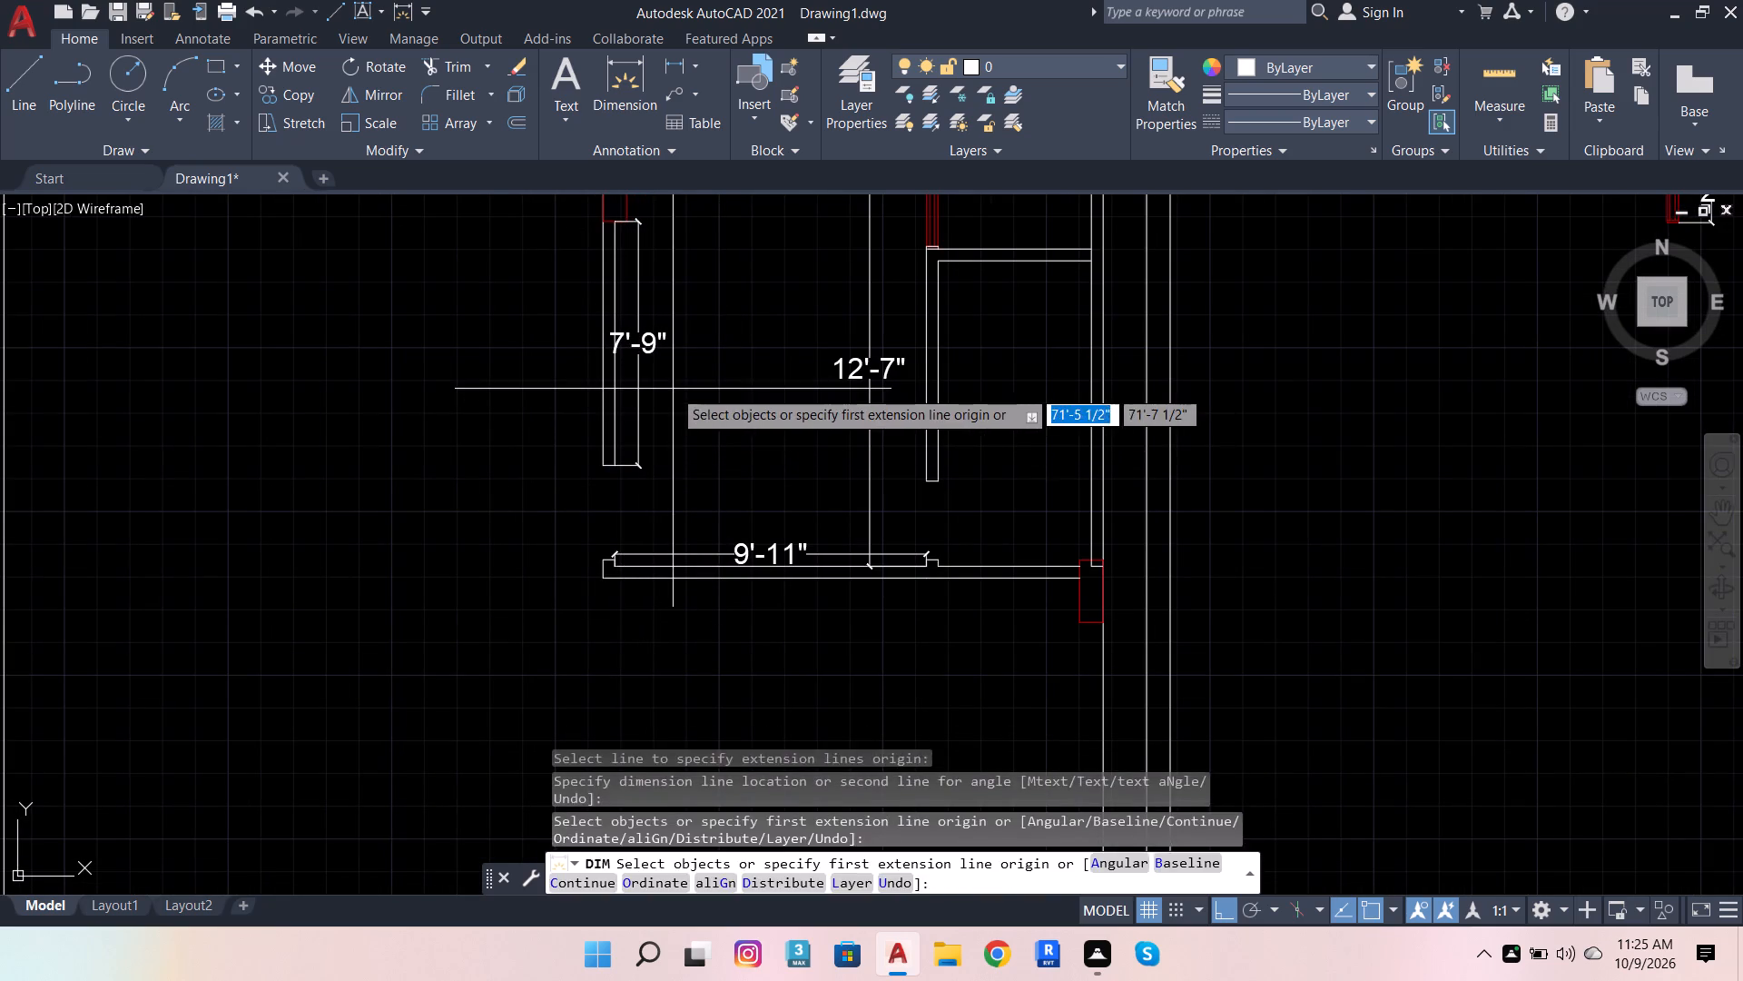
Modify the Standard dimension style so text is aligned with the dimension line, and set that style current.
key(space)
key(space)
key(space)
key(space)
key(space)
text(dim)
click(778, 455)
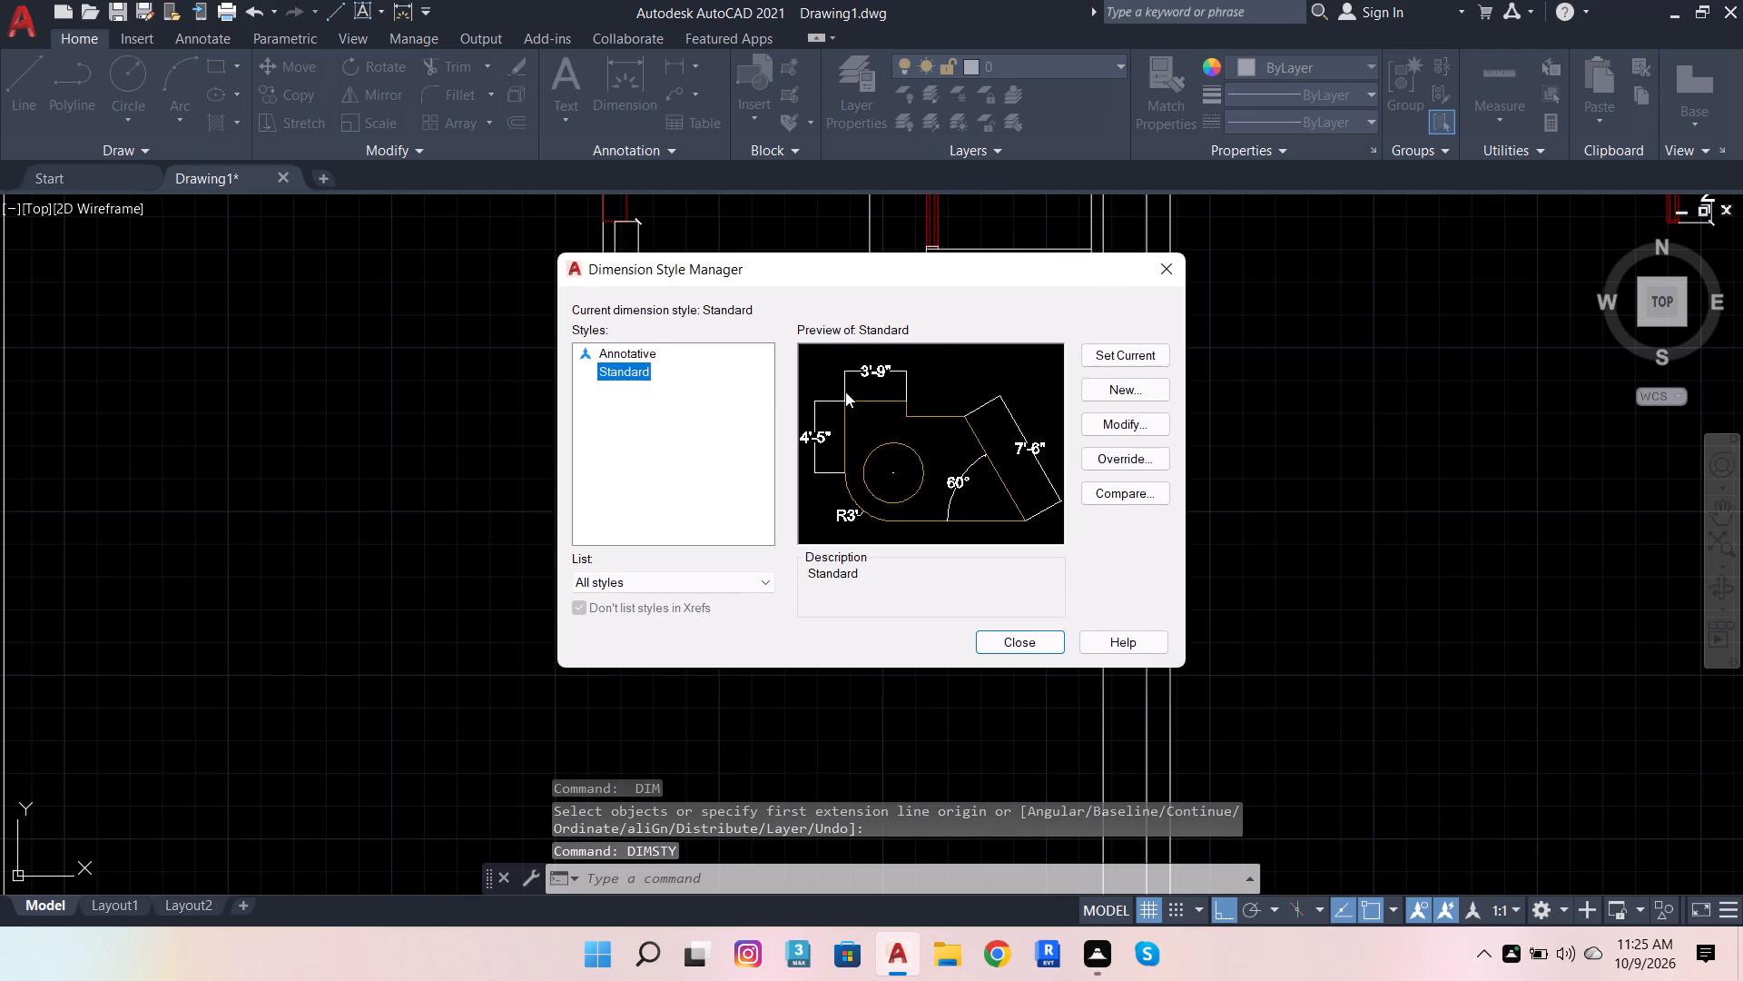
click(1137, 415)
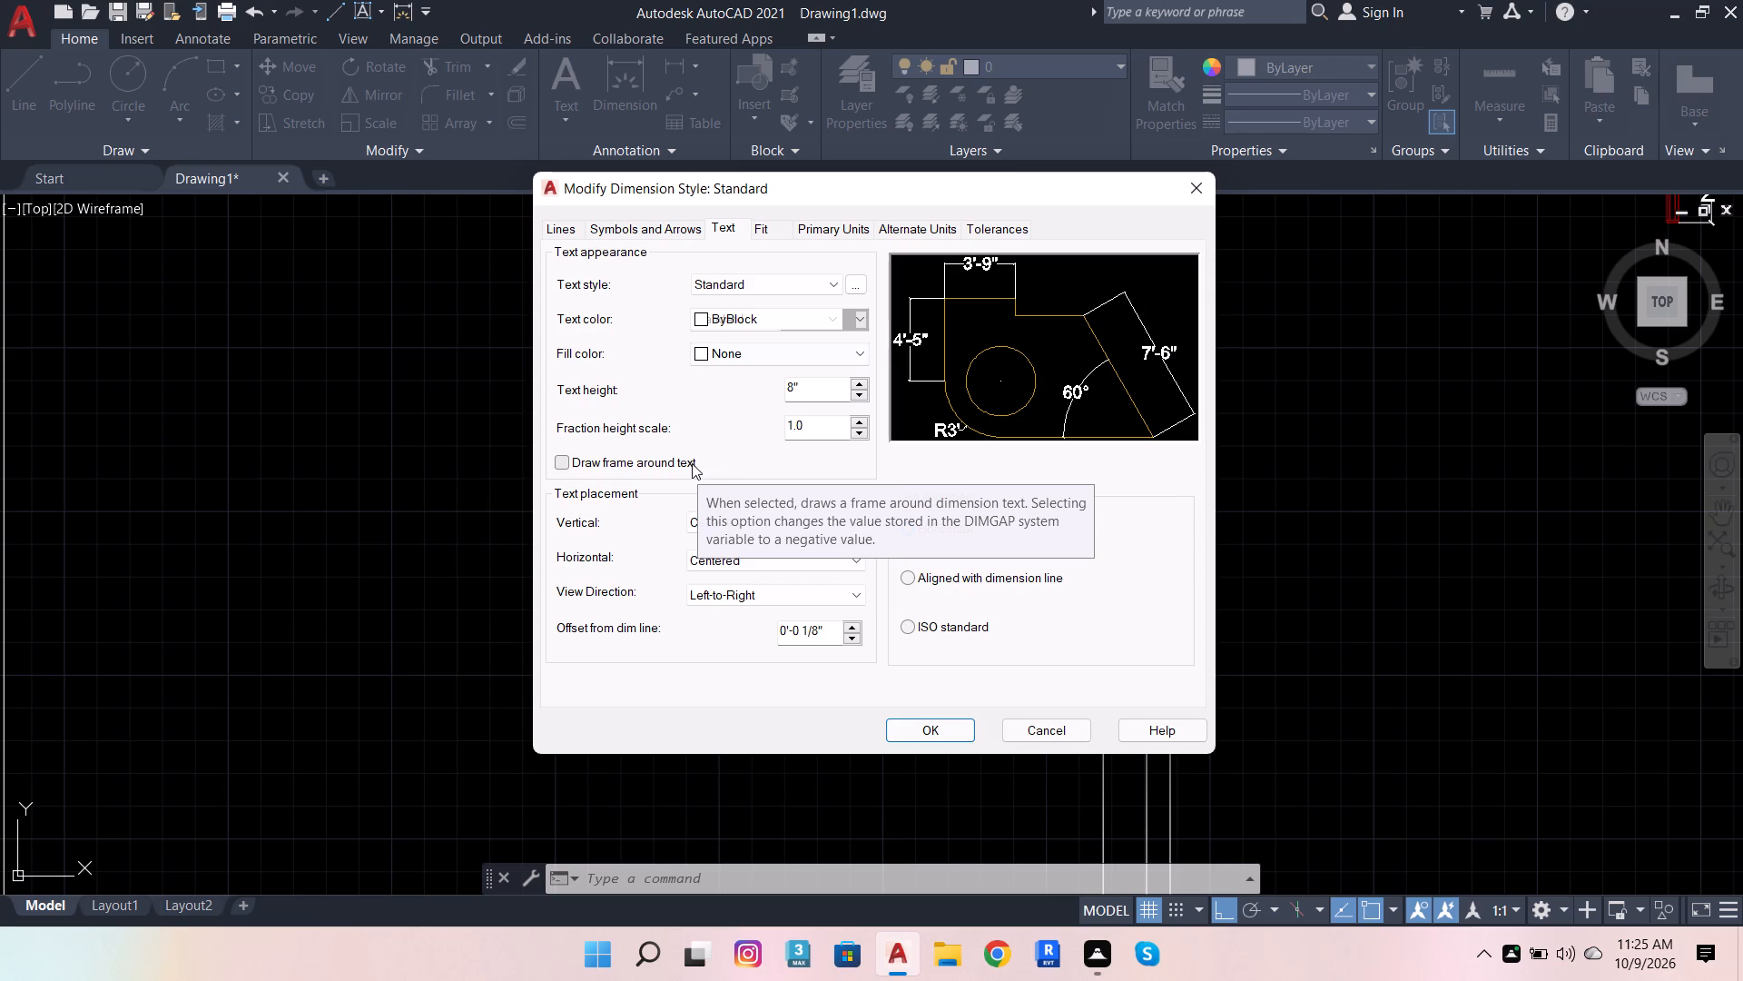
click(961, 582)
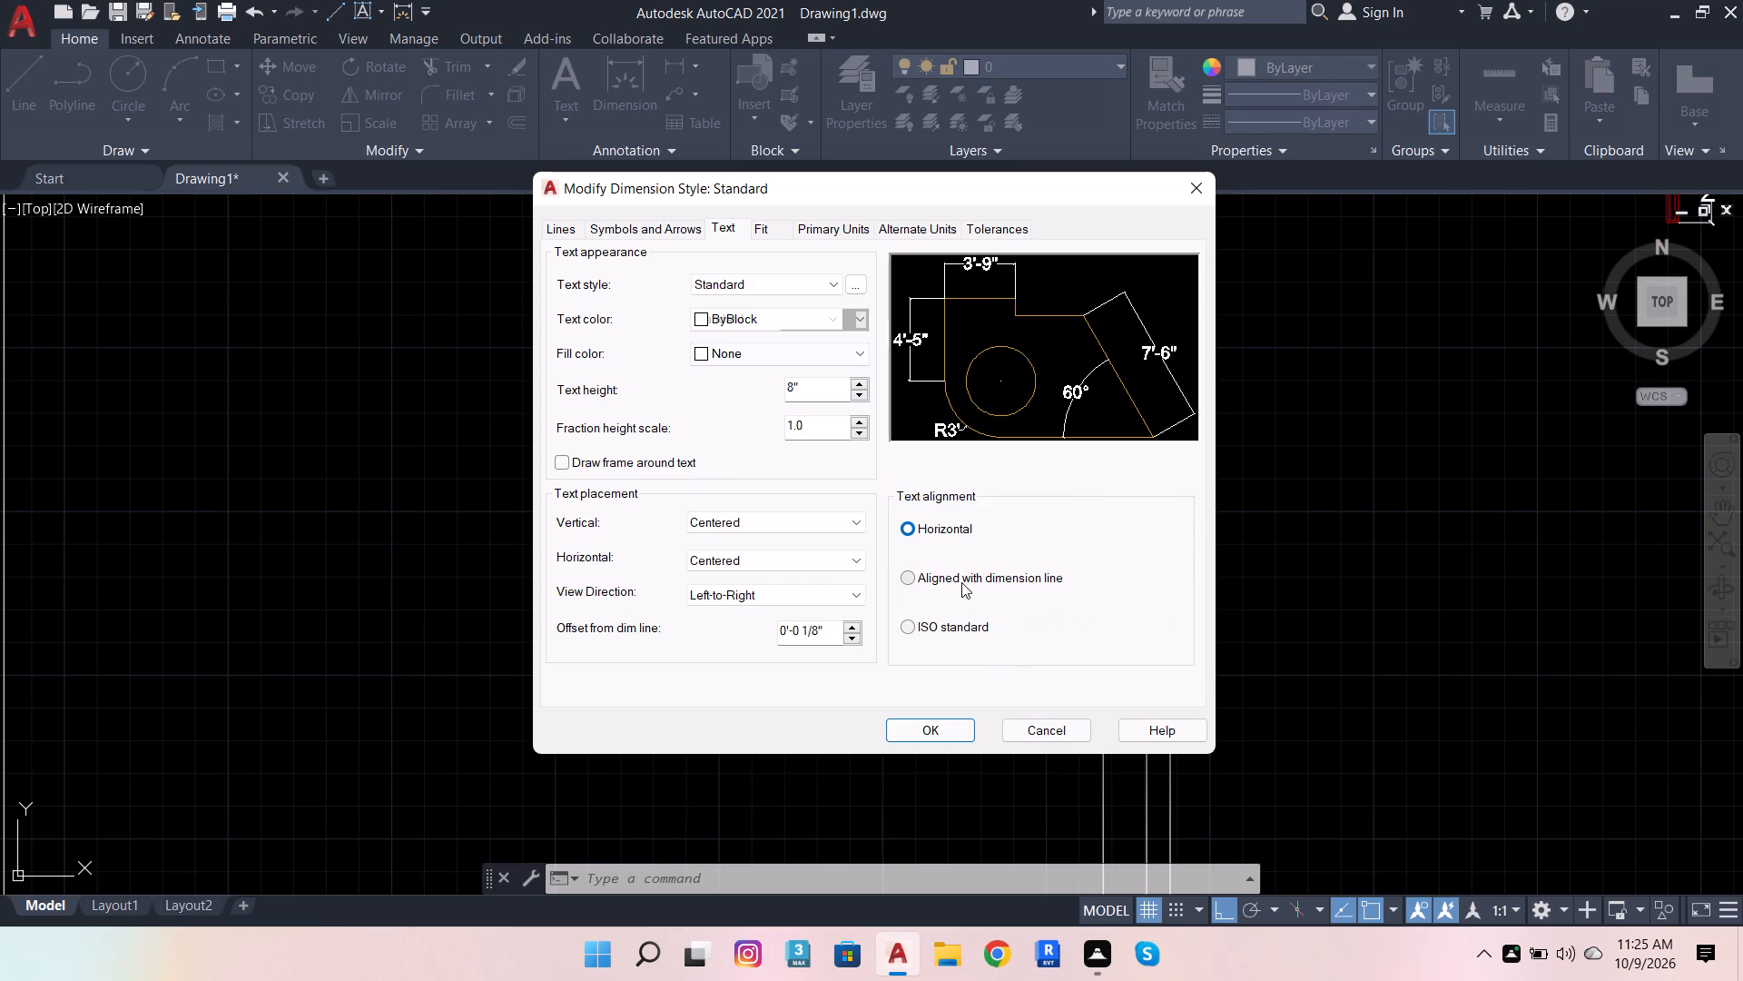
click(921, 737)
click(1137, 360)
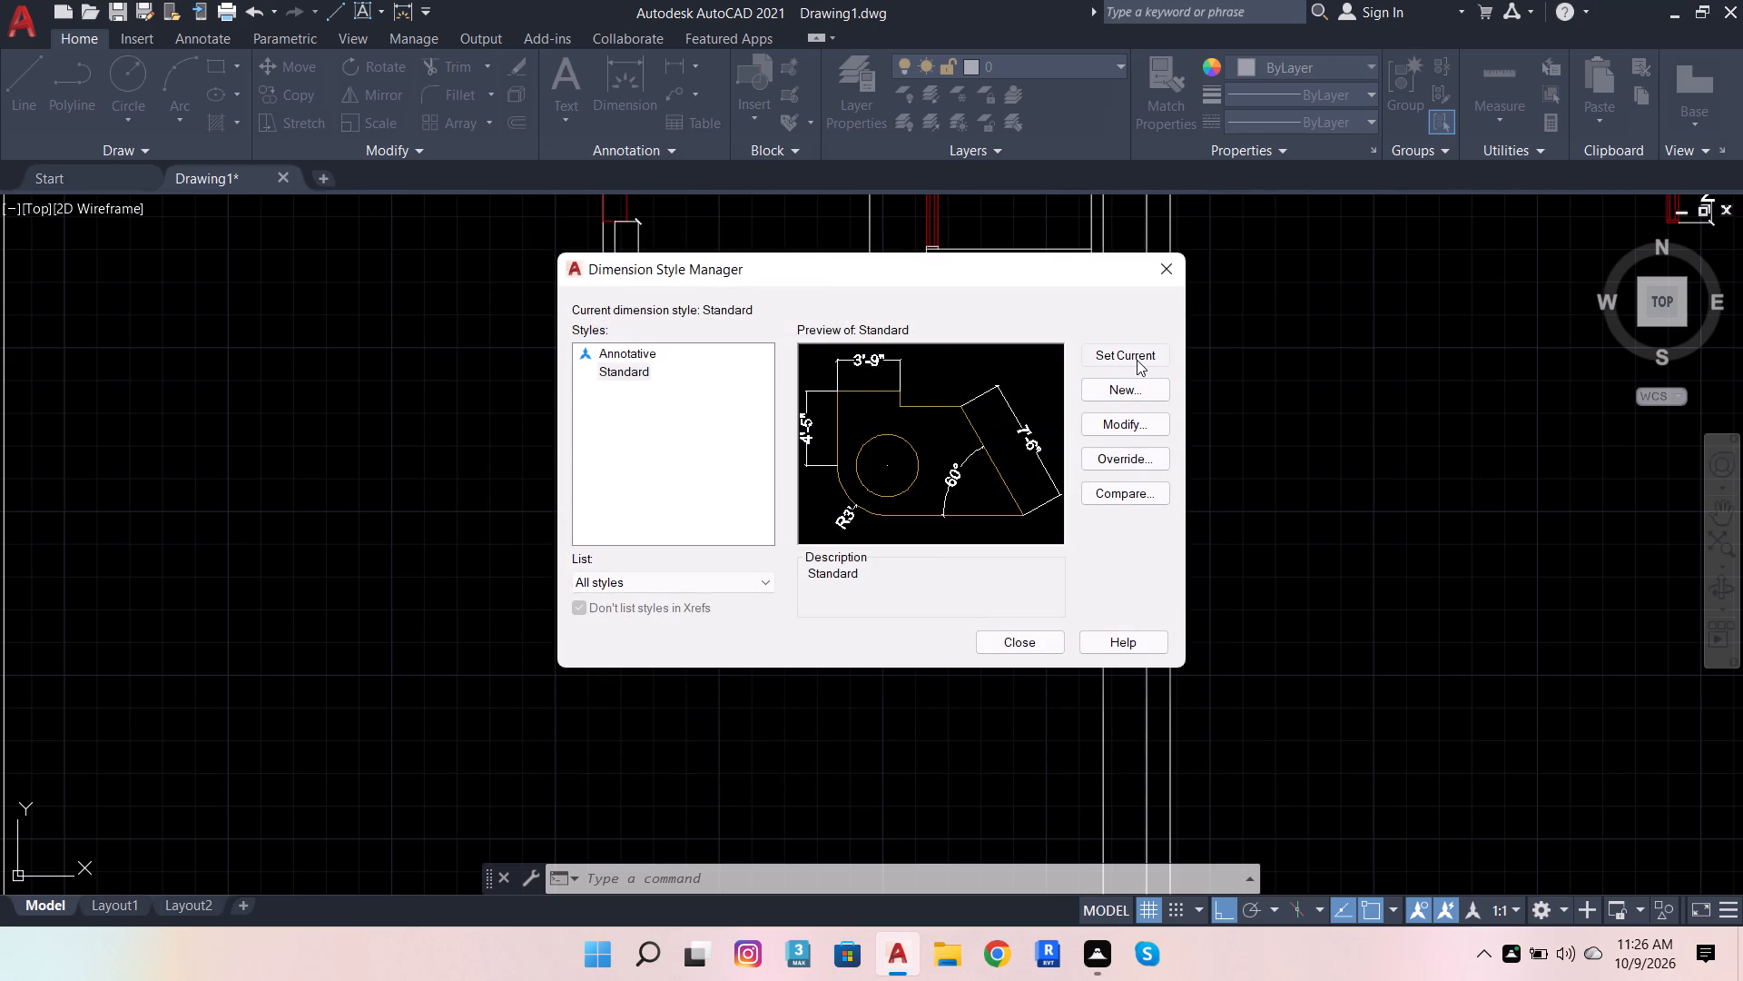
click(1039, 649)
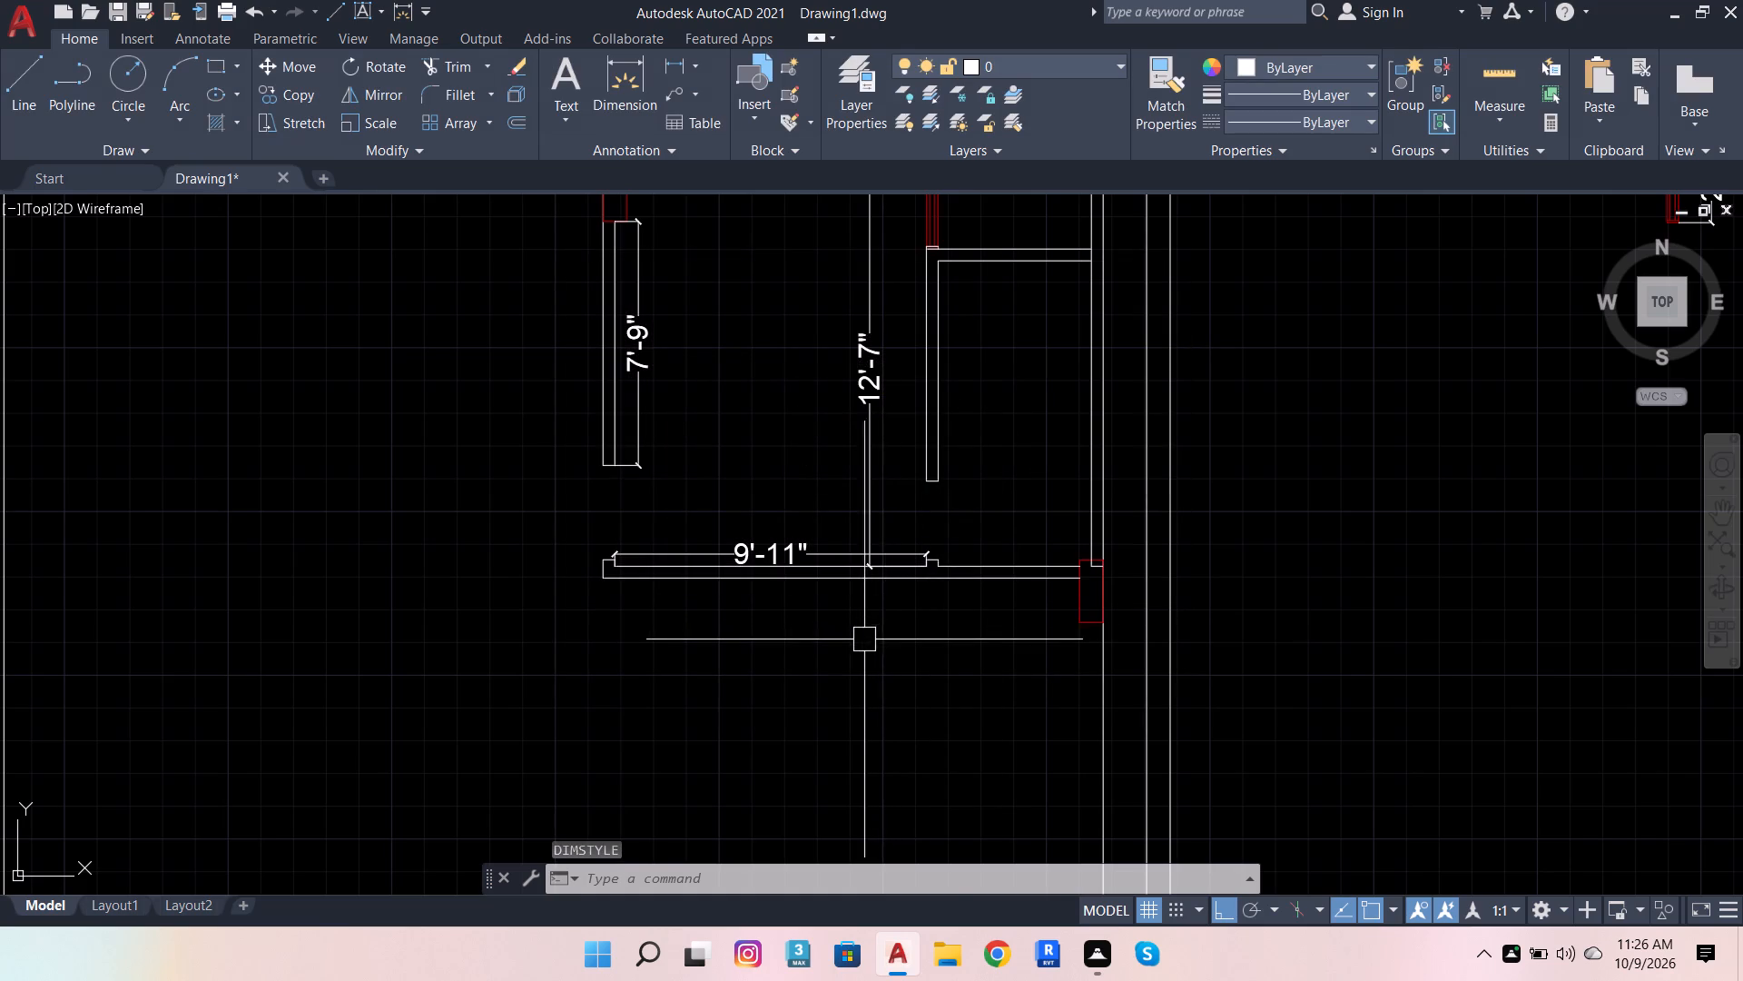
Erase the vertical 12'-7" dimension inside the west room.
scroll(862, 642, down, 1)
scroll(918, 524, up, 1)
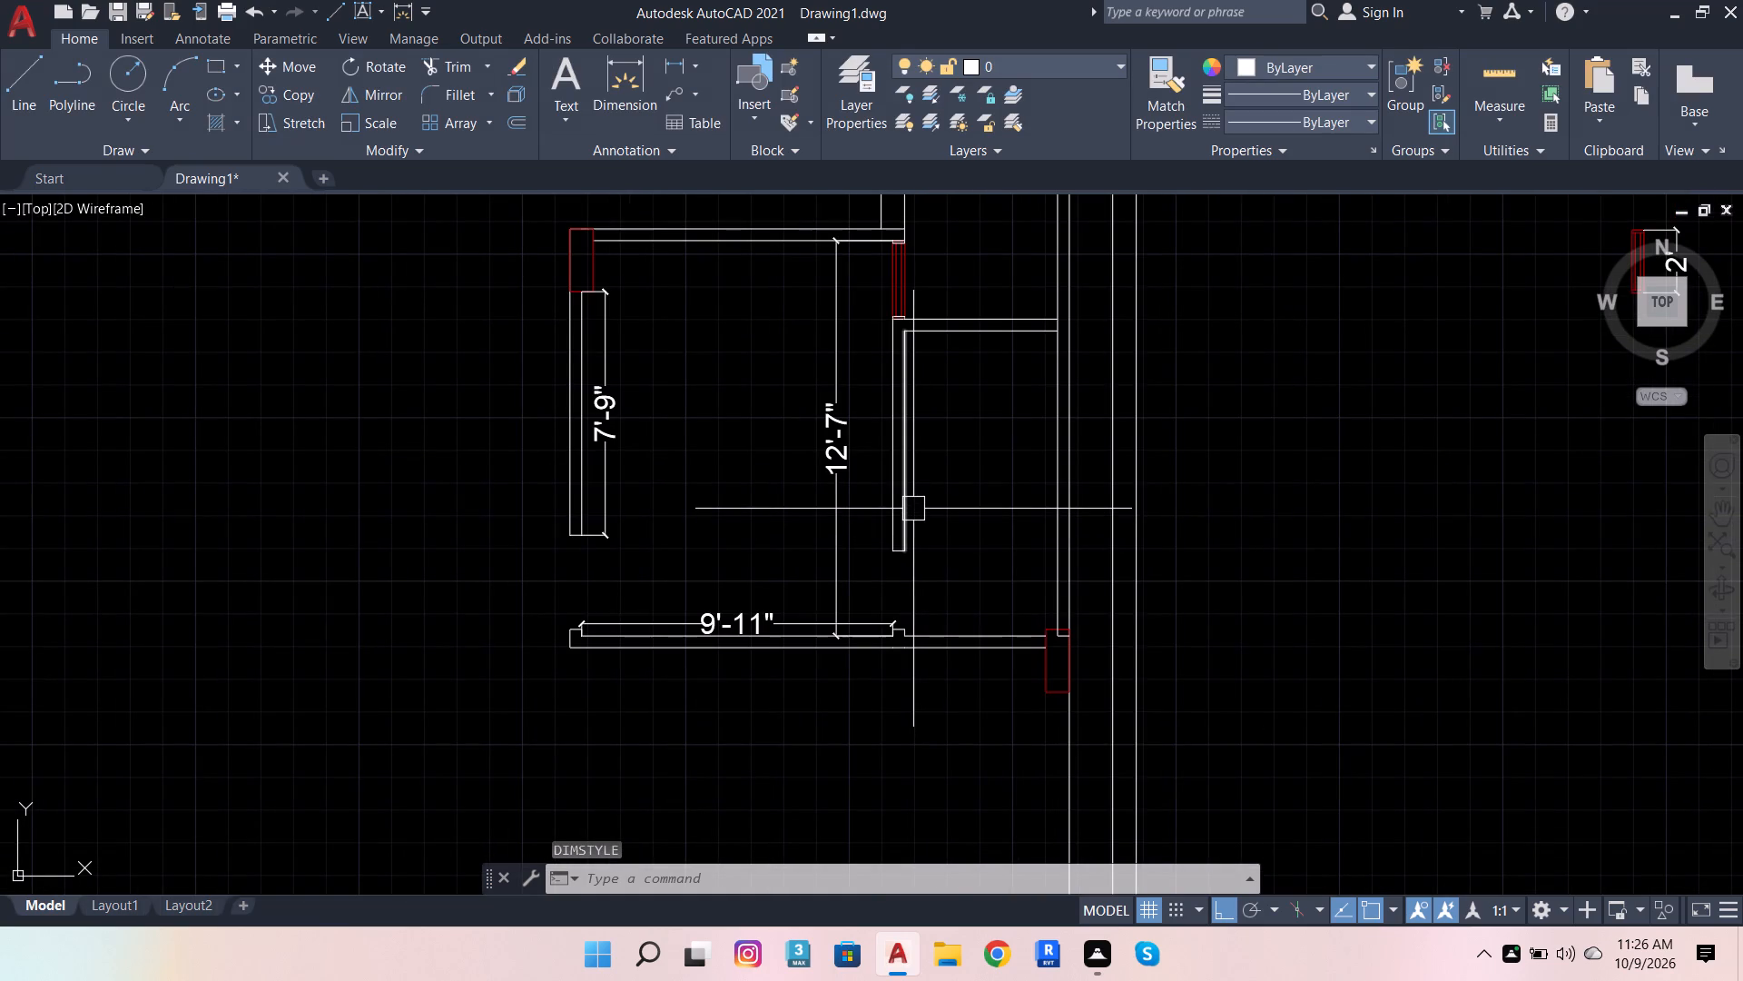
scroll(1024, 407, down, 1)
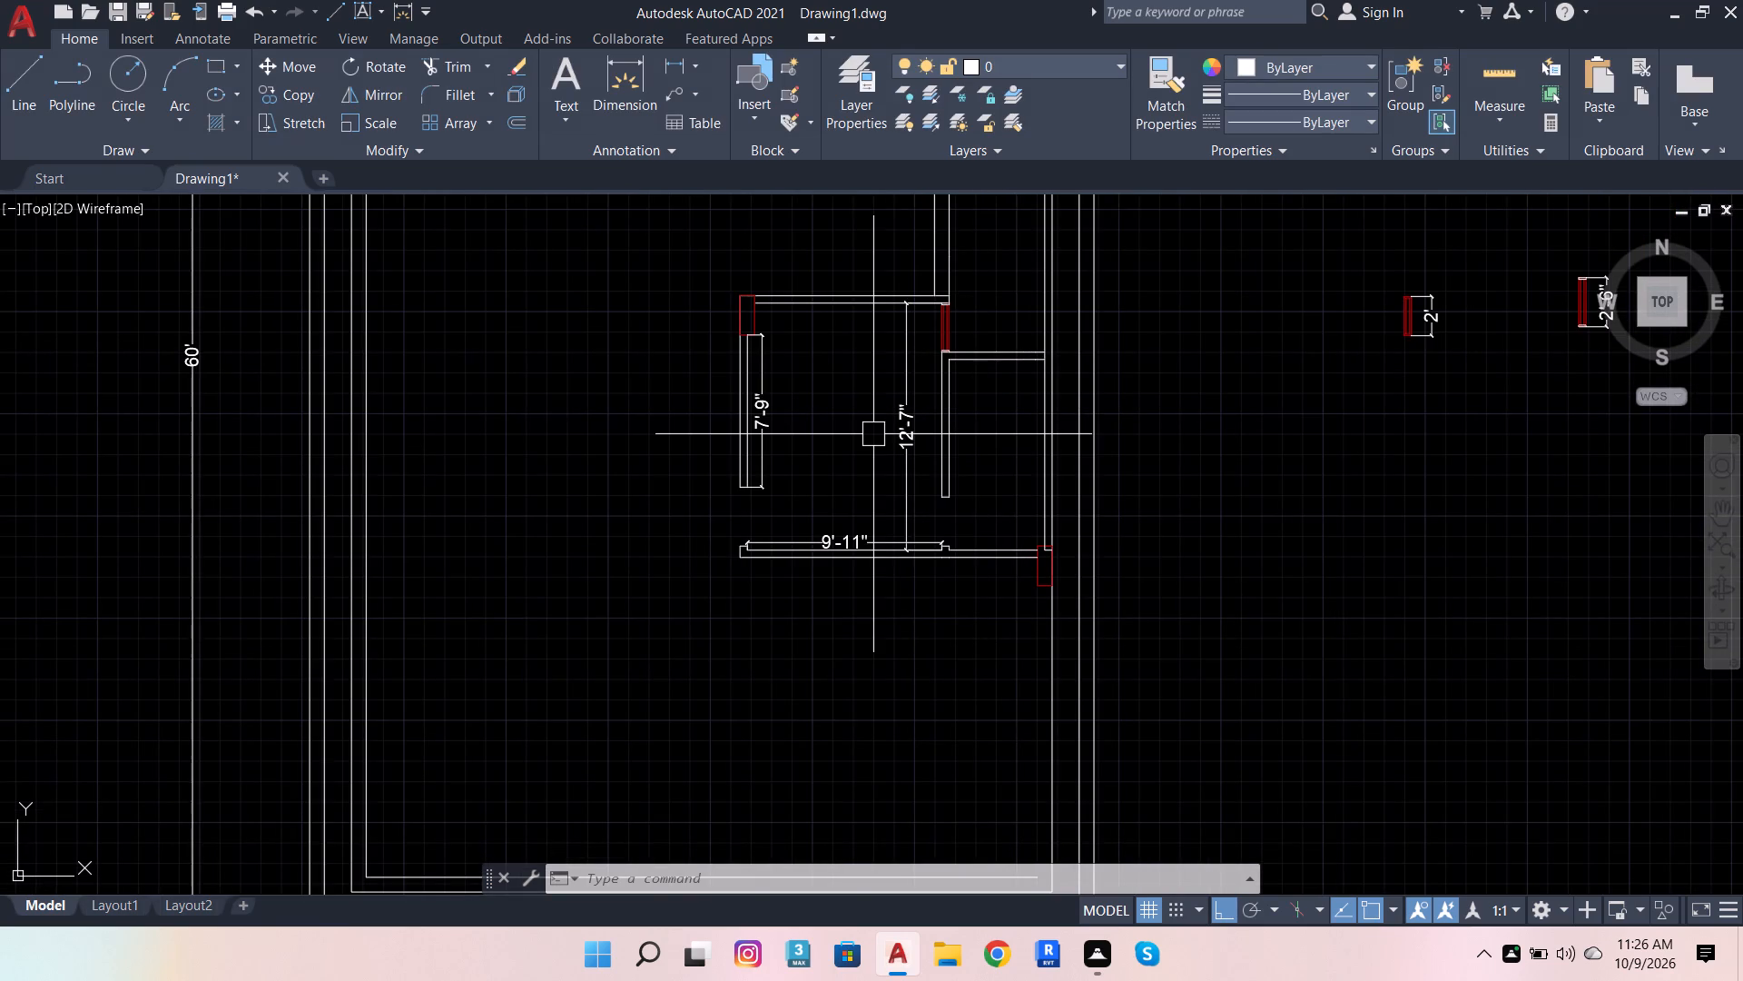
click(903, 385)
key(Delete)
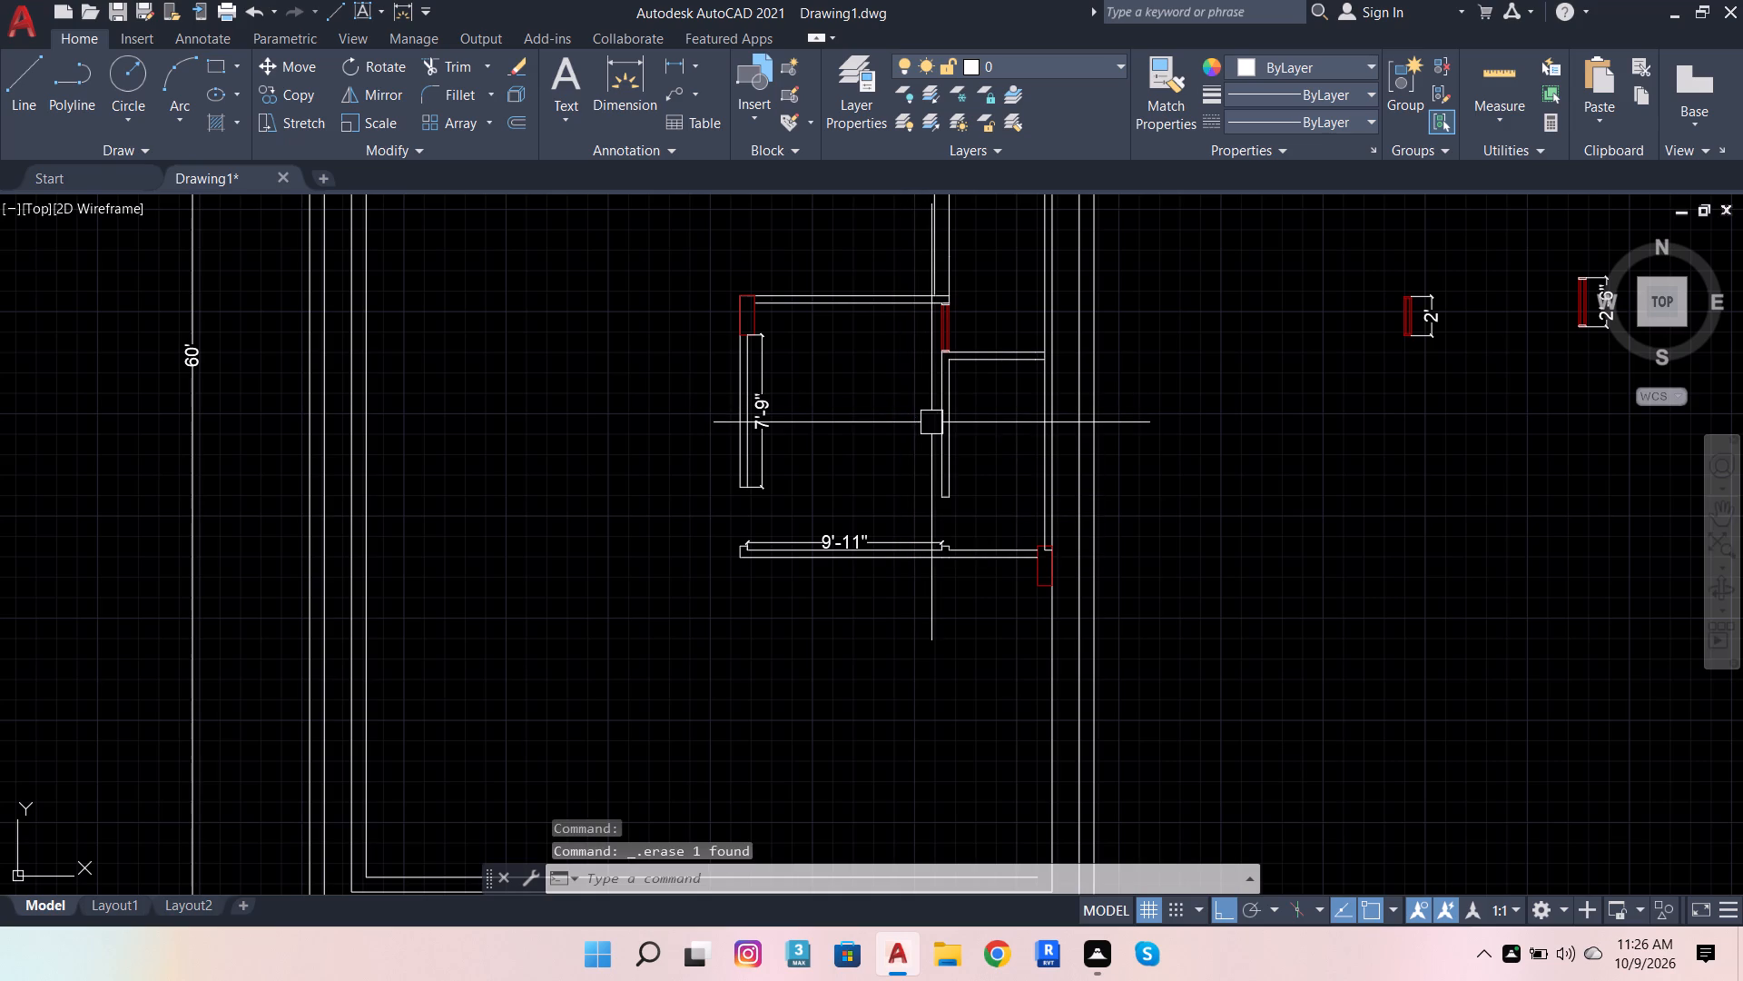
Dimension the vertical distance from the west room's inner northeast corner to the partition's lower end, placing it just inside the room.
click(627, 69)
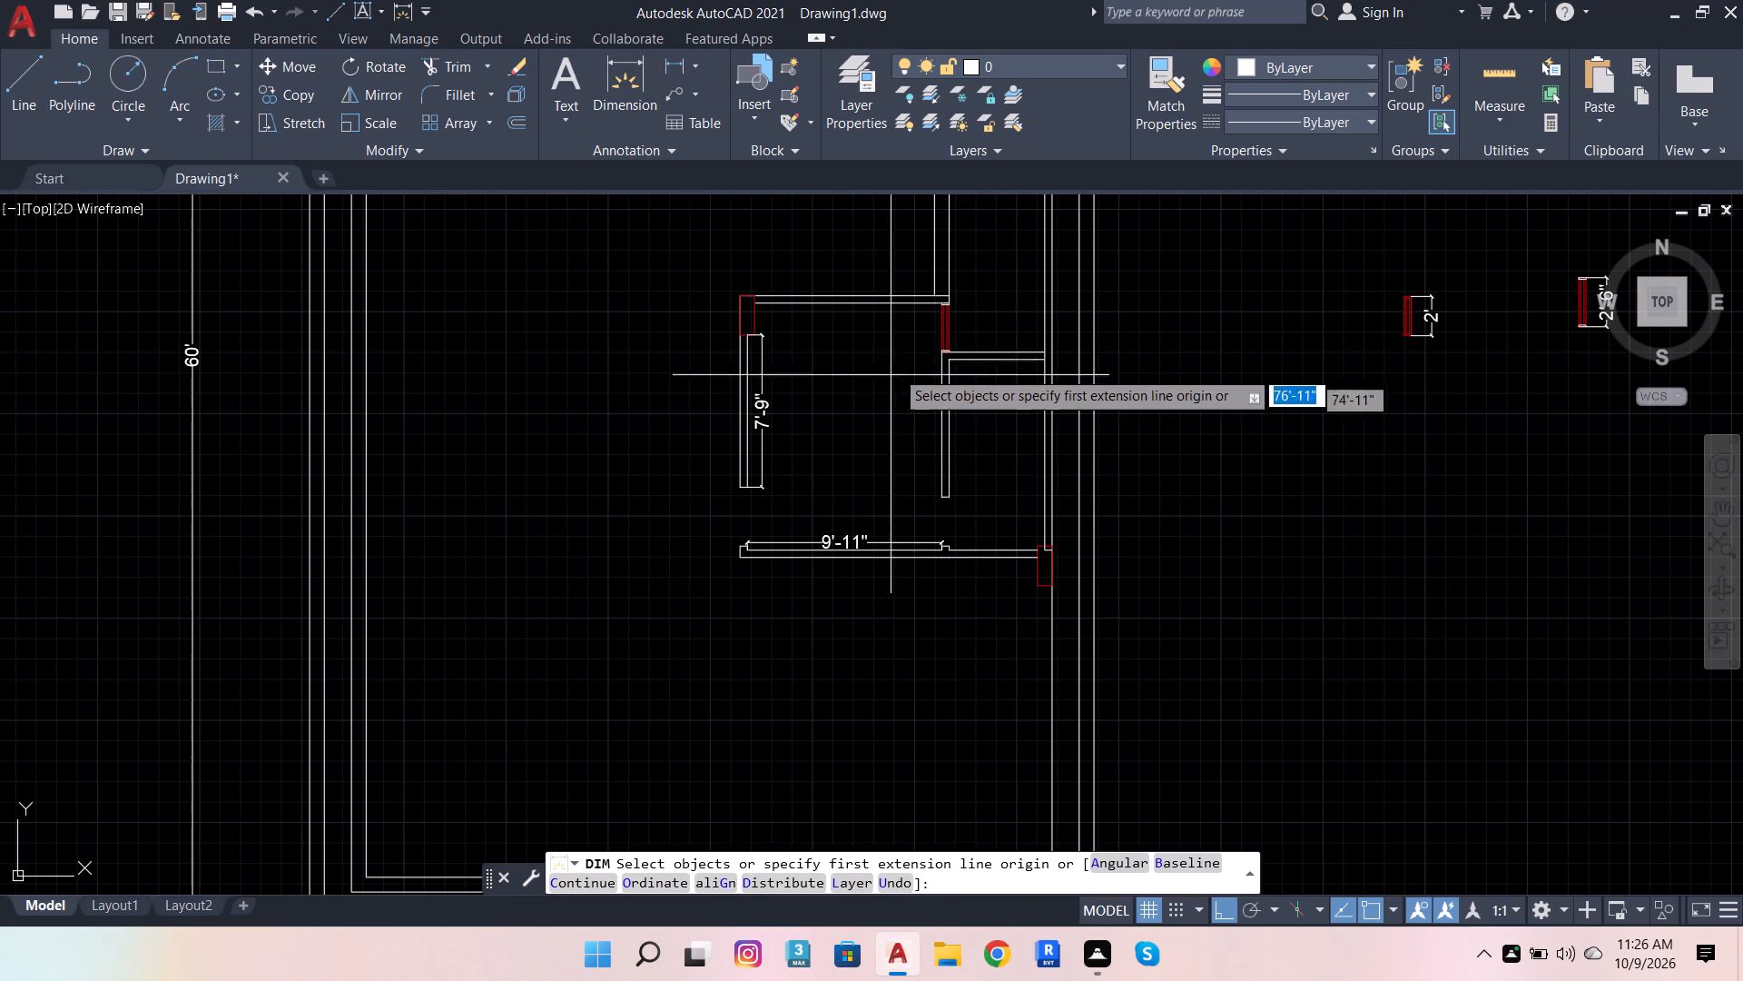
scroll(901, 347, up, 2)
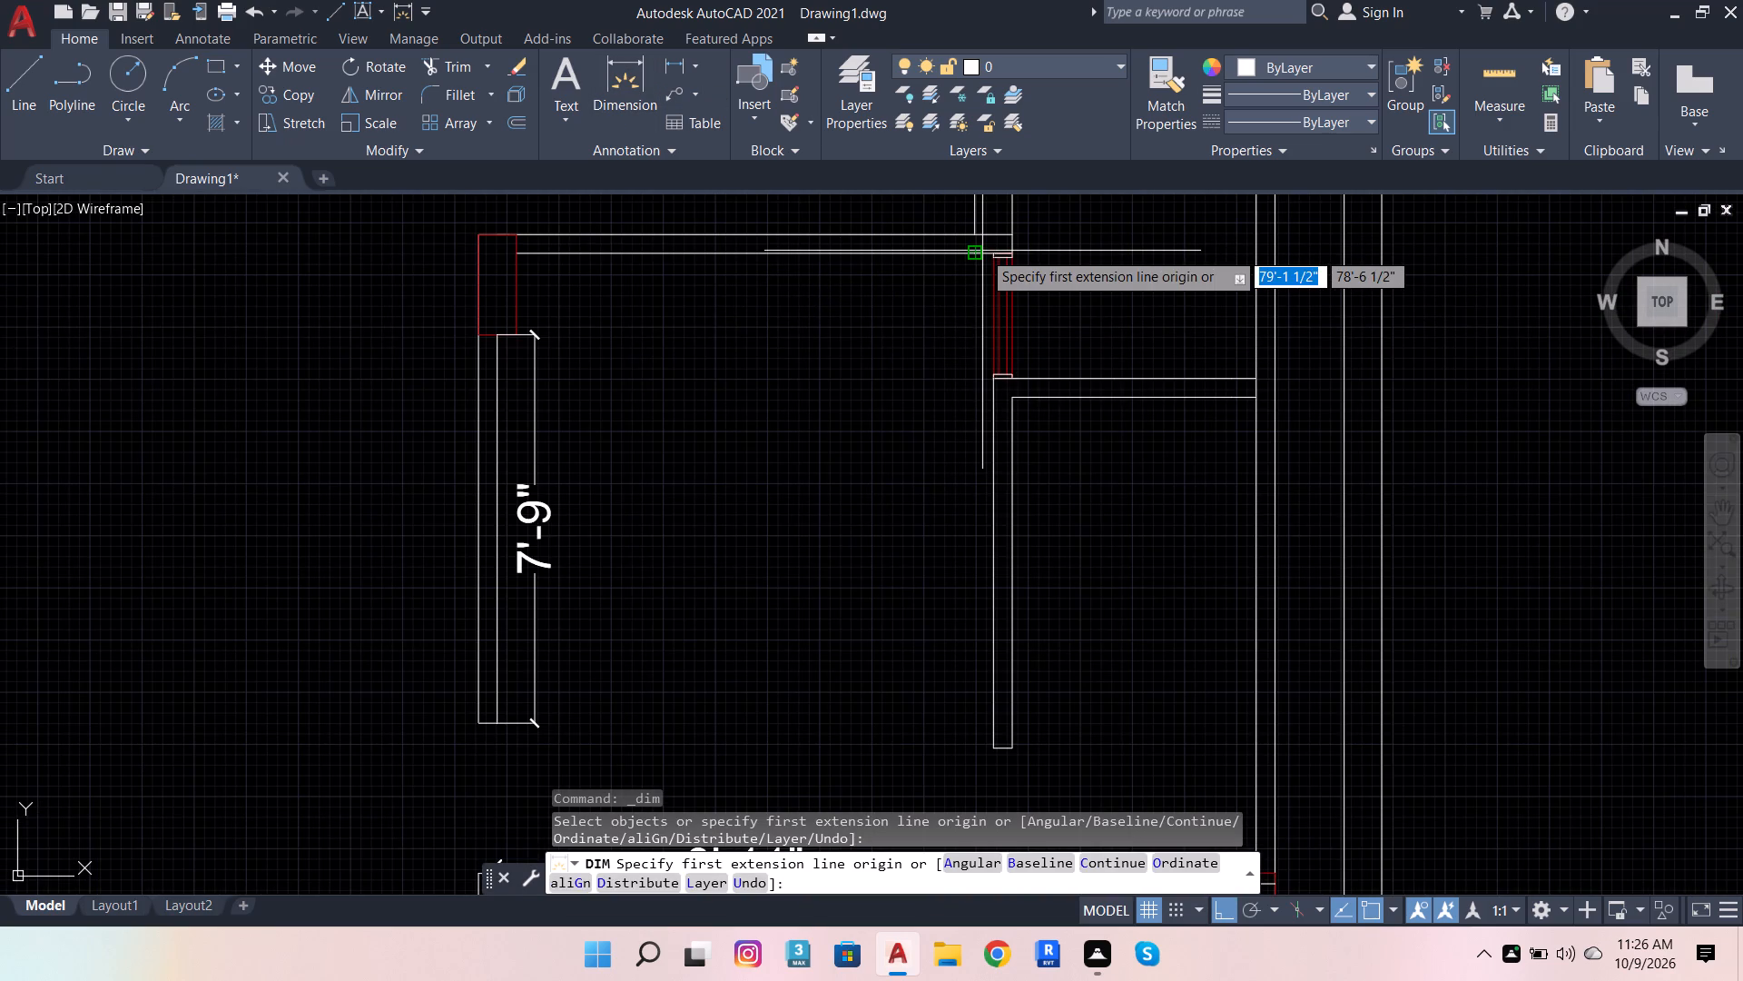
click(991, 254)
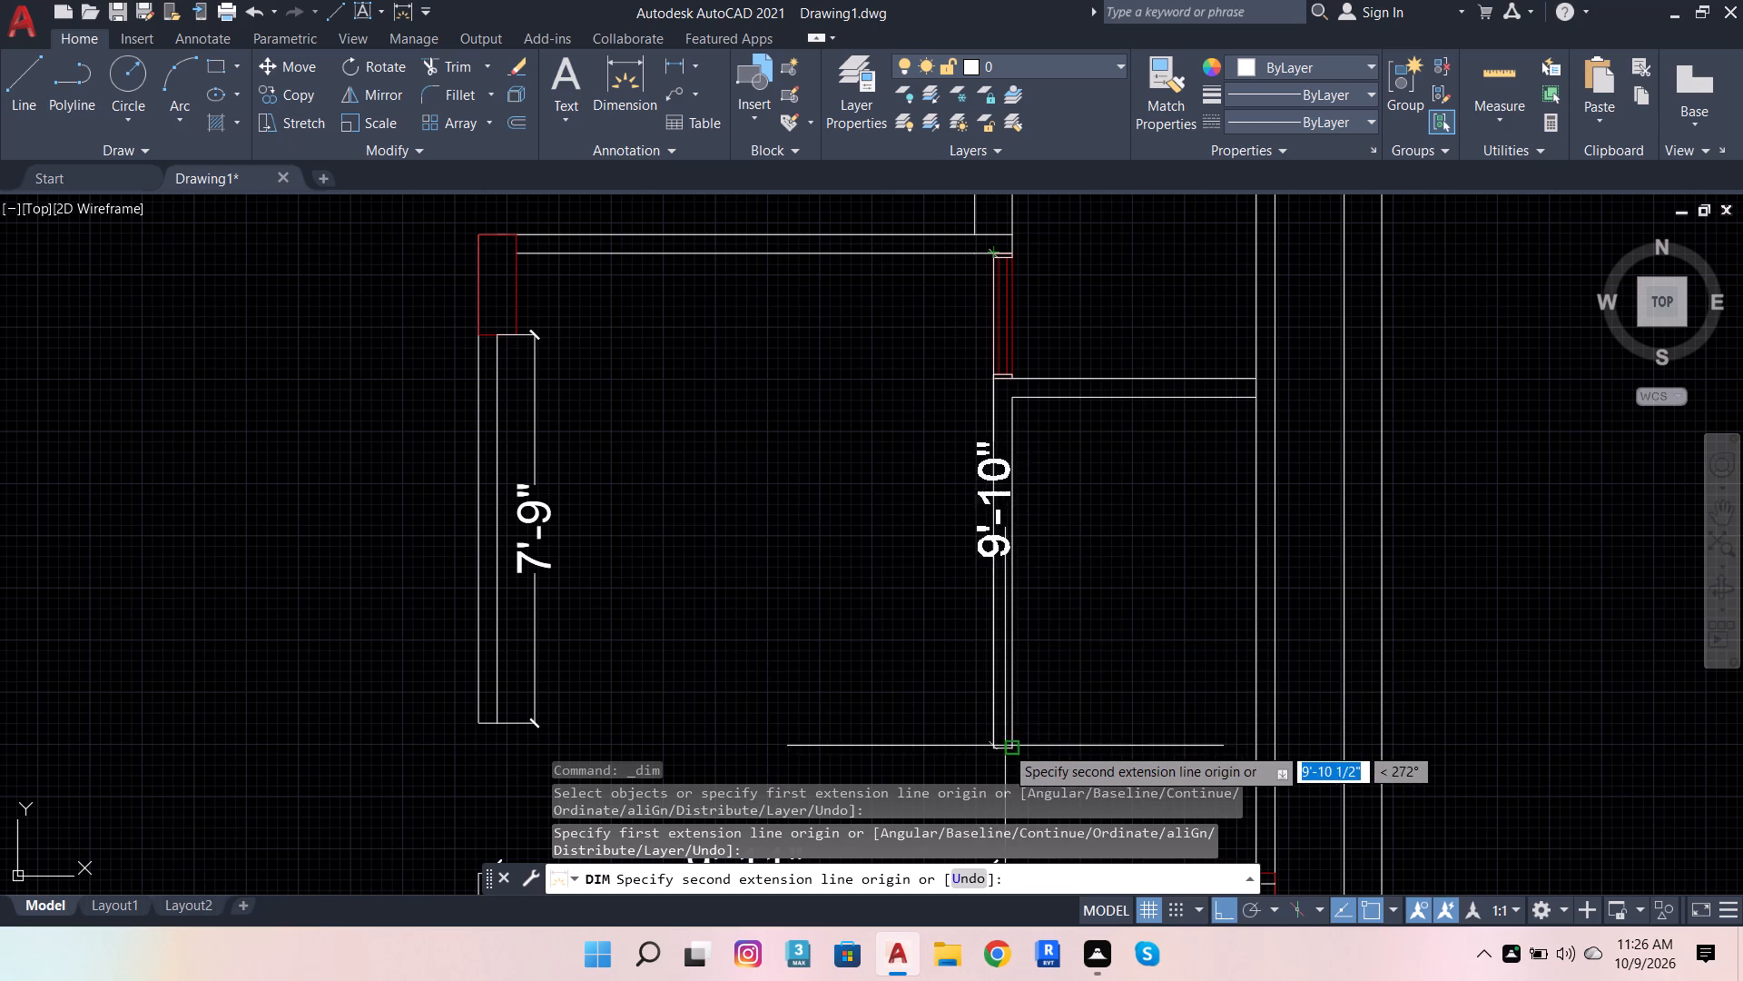
click(999, 745)
click(938, 699)
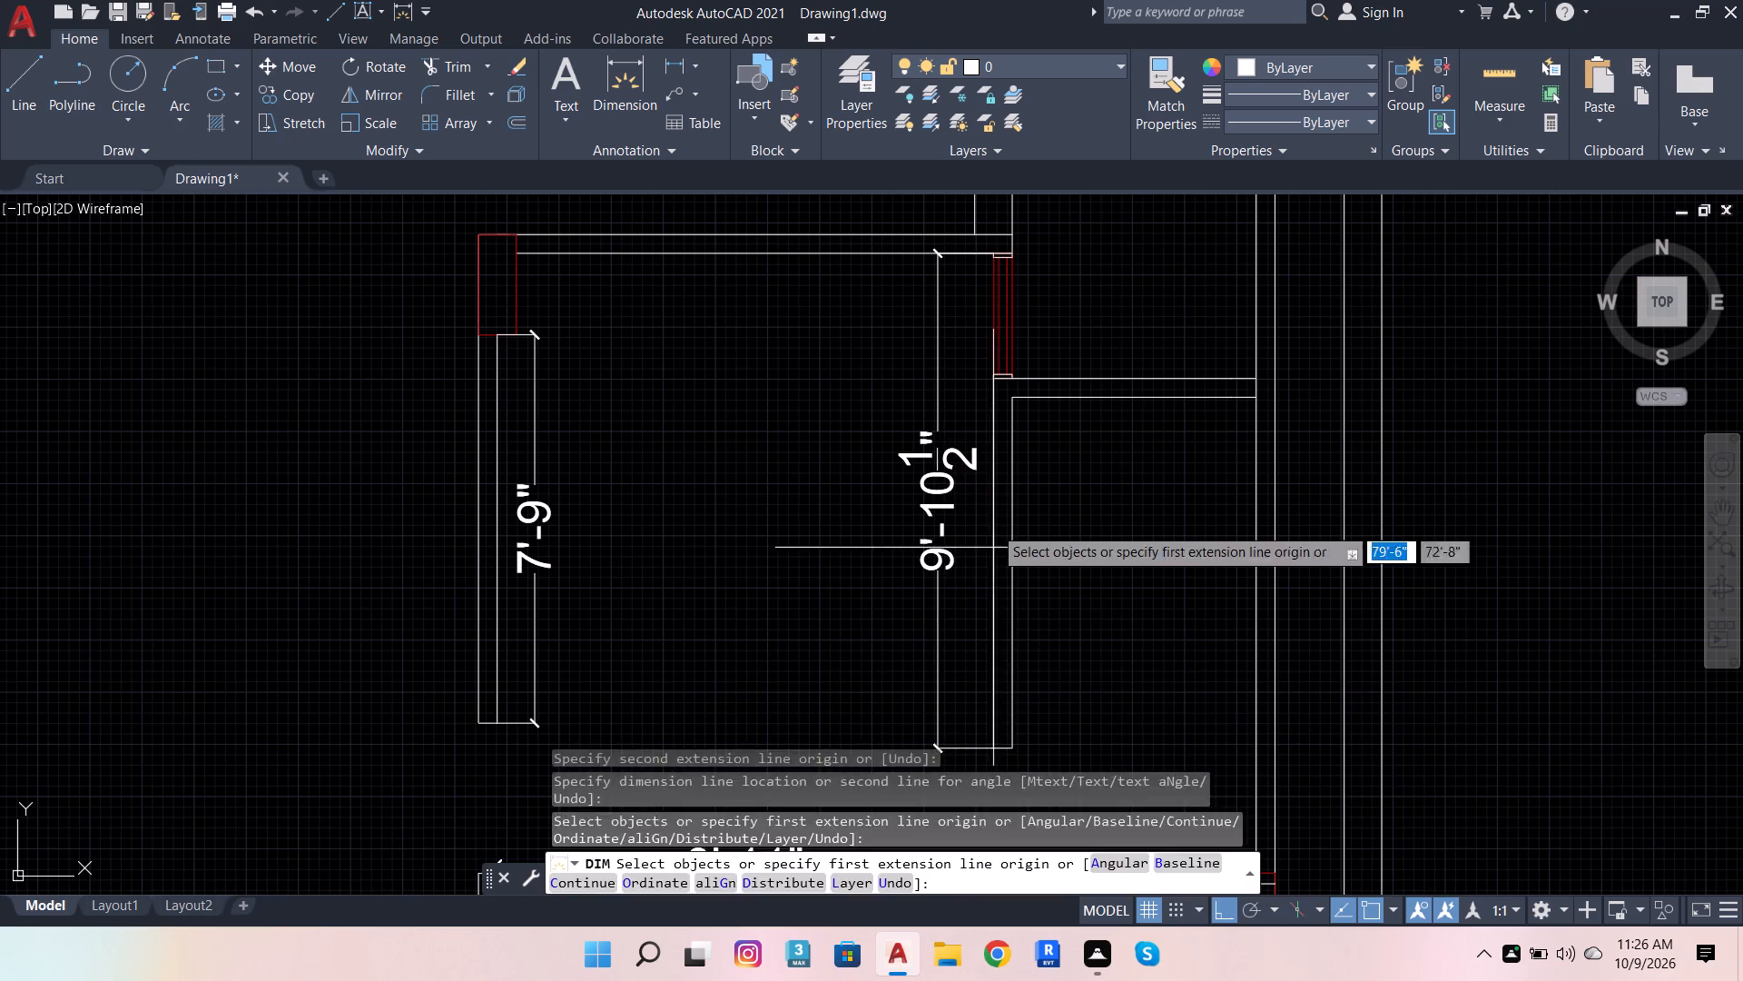
scroll(1021, 496, down, 4)
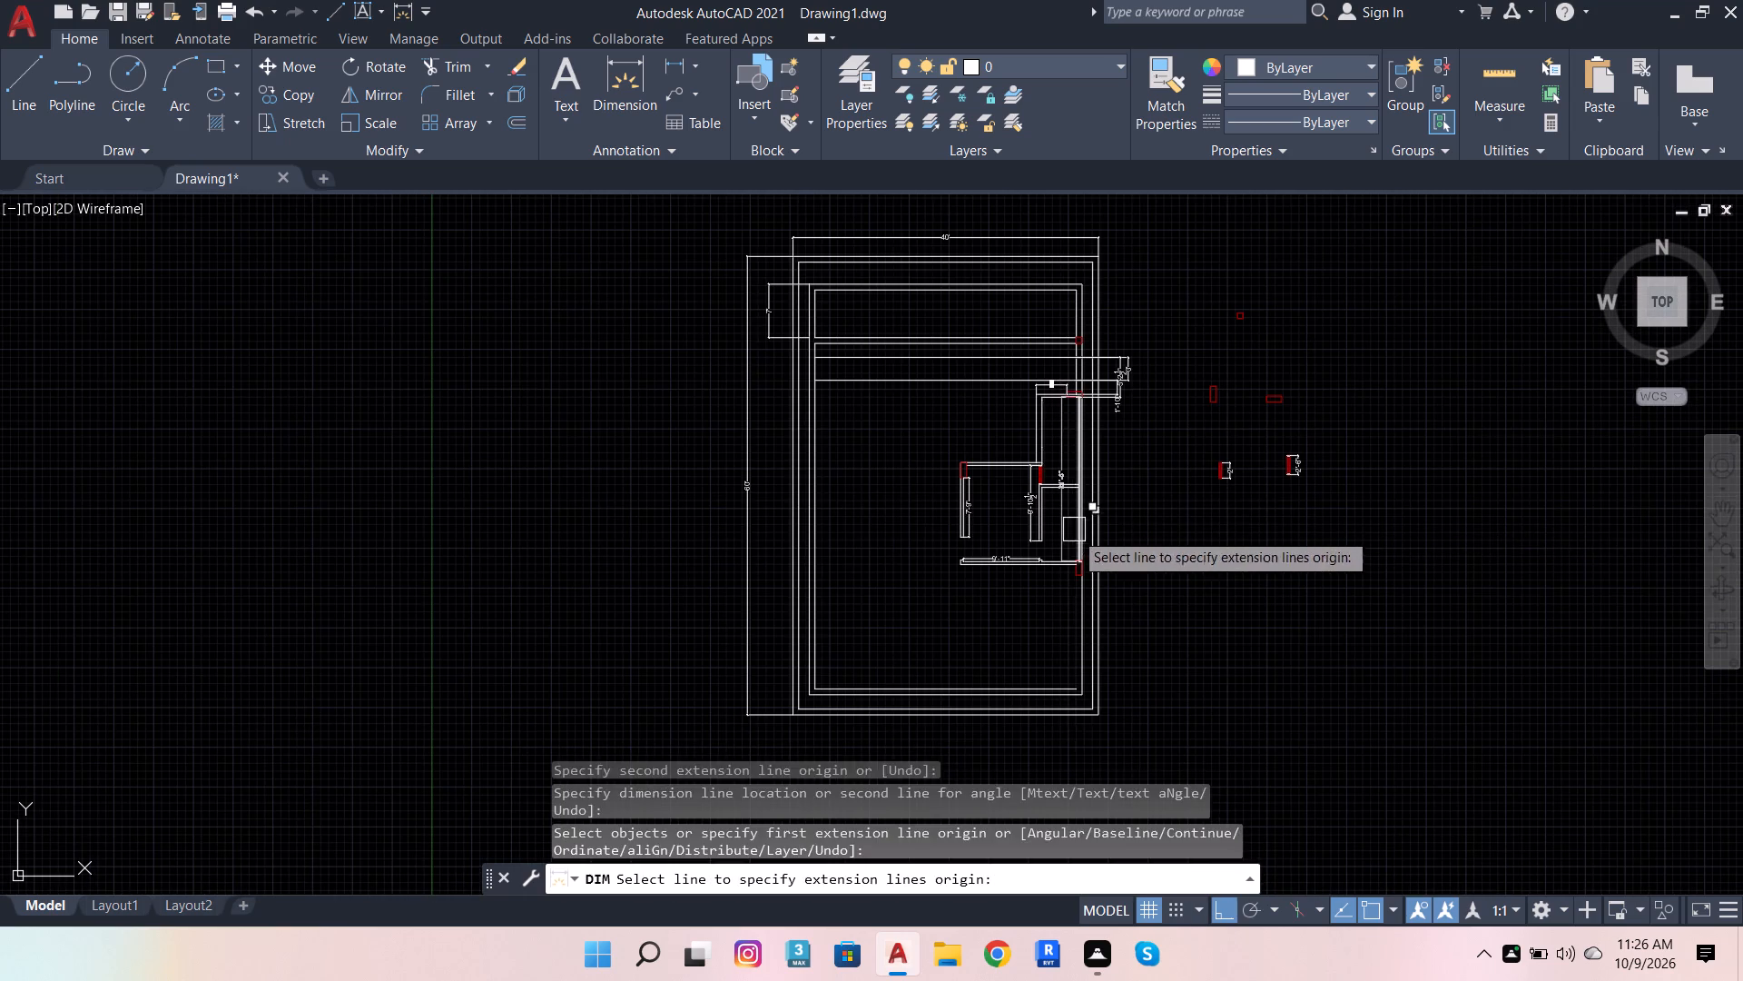
key(Escape)
key(Escape)
Examine the overall floor plan, from the small rooms and the lower wall up to the long wall below the 7' strip.
scroll(1038, 544, up, 3)
scroll(1040, 490, down, 2)
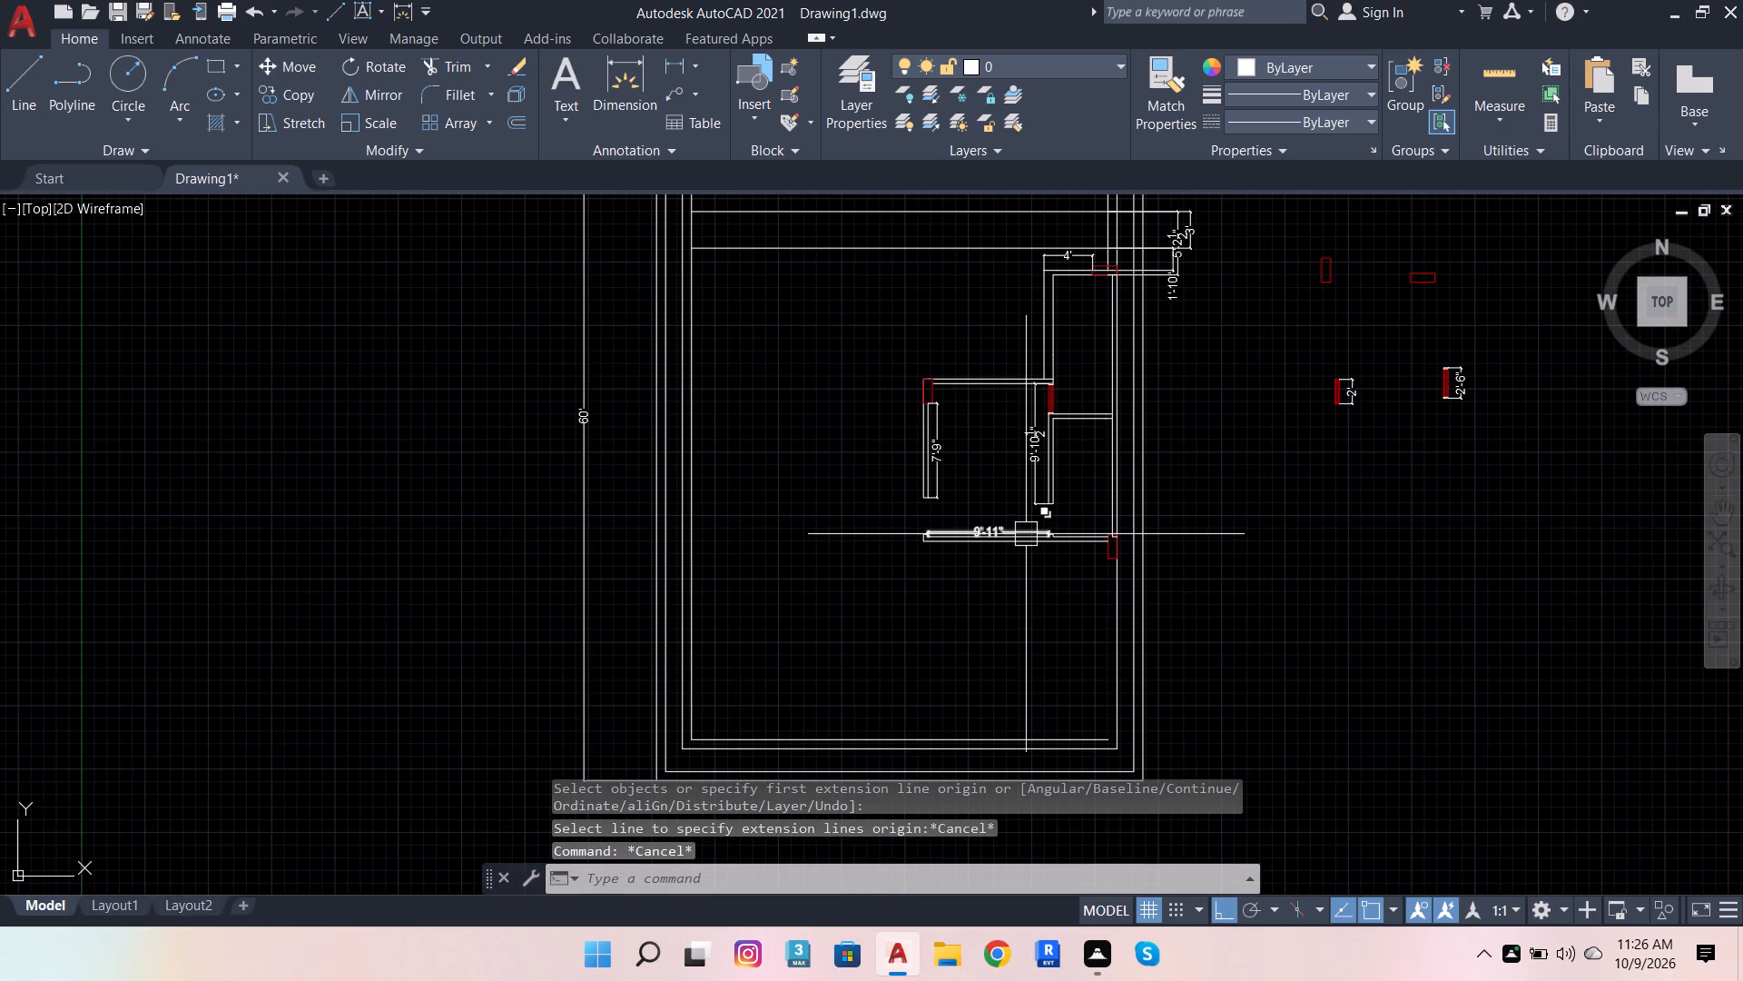
scroll(1115, 530, down, 2)
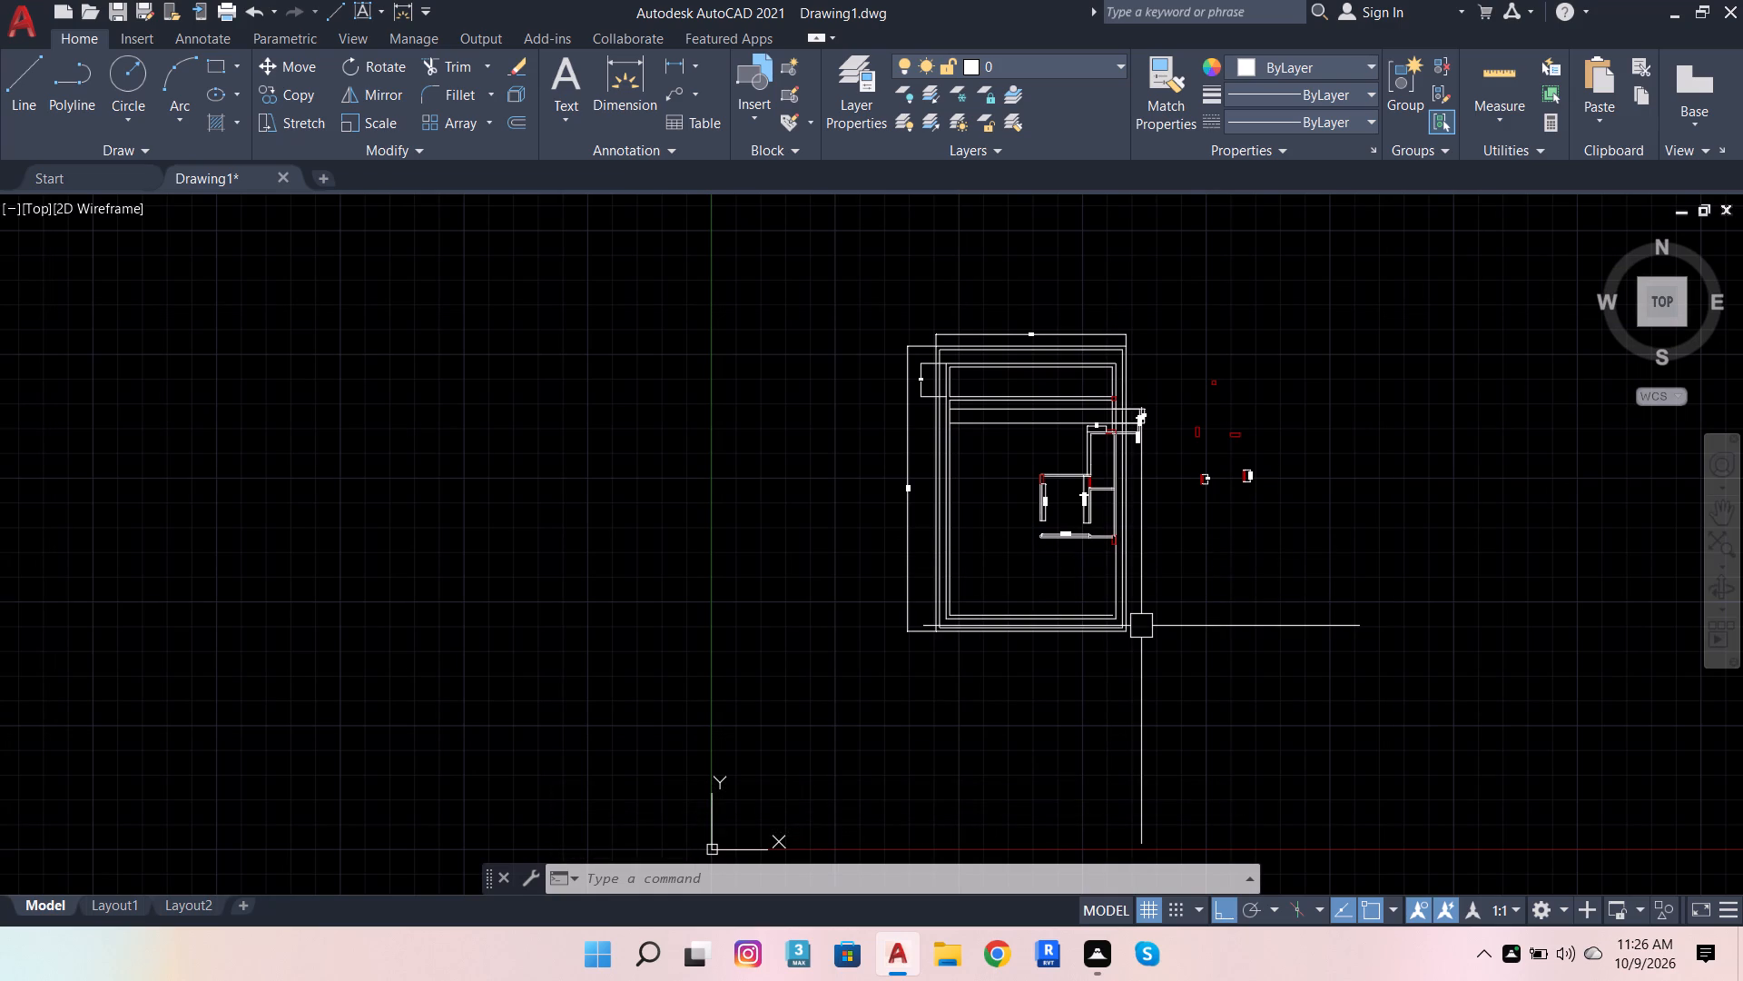
scroll(984, 294, up, 2)
scroll(1121, 448, down, 2)
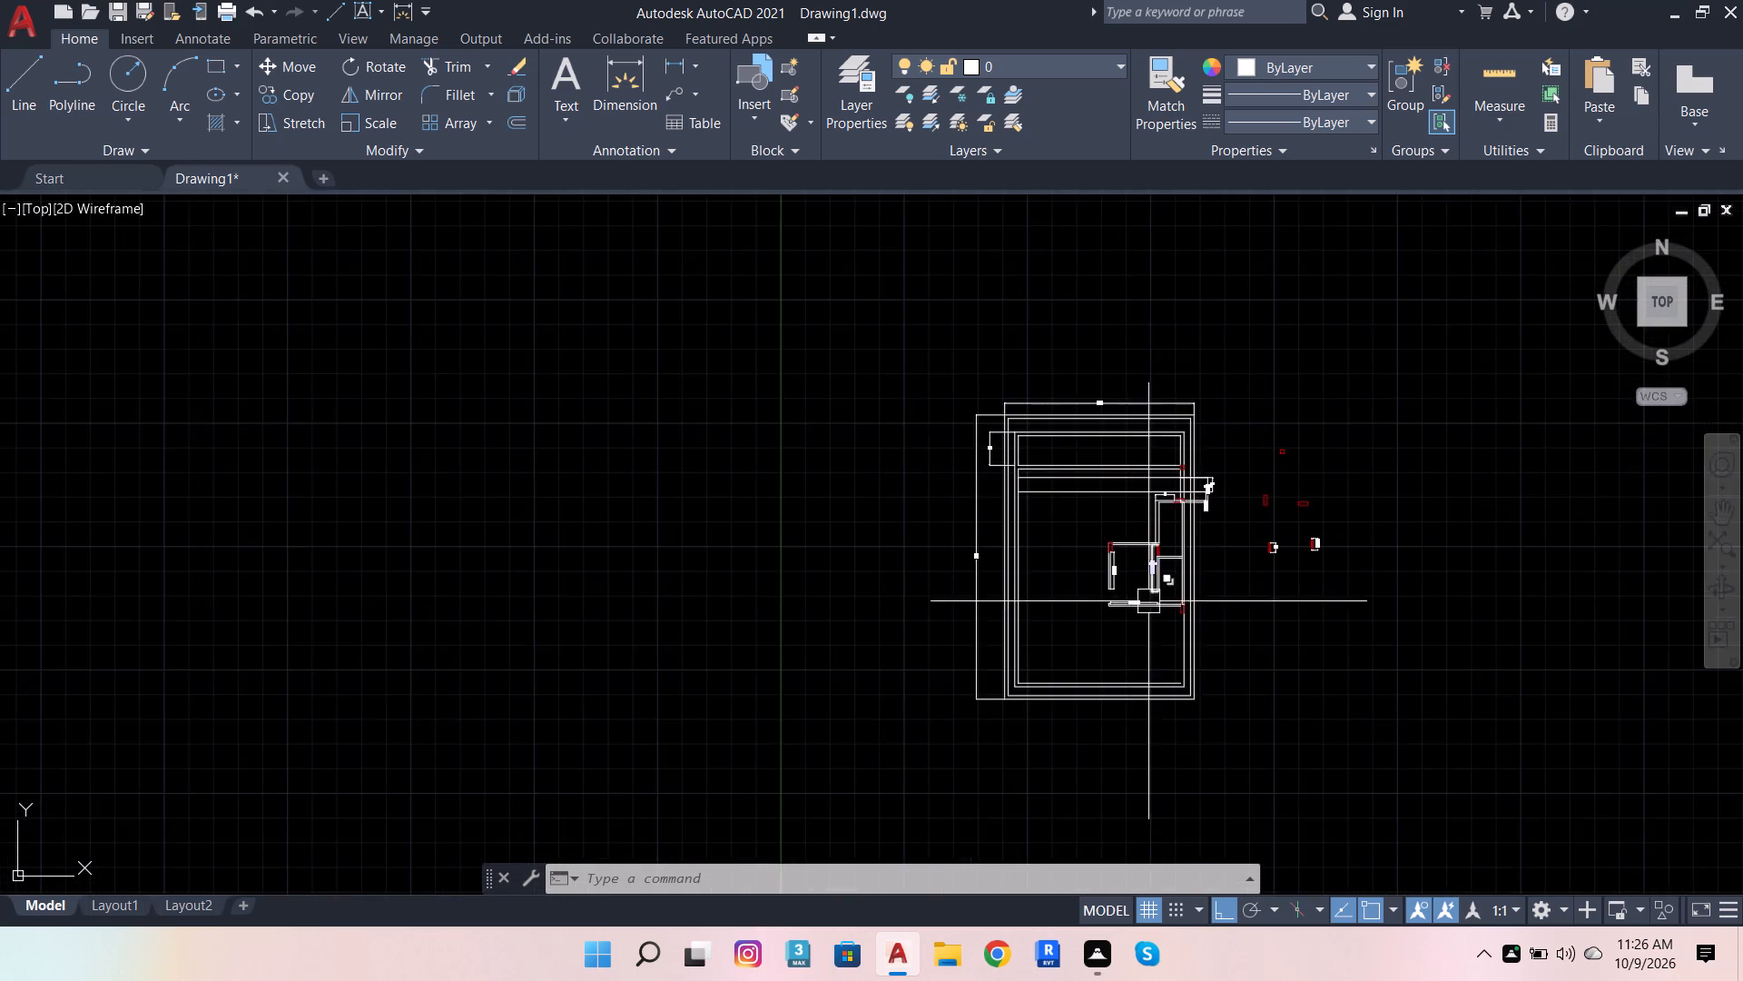
scroll(1148, 601, up, 3)
scroll(1174, 565, down, 1)
scroll(1191, 666, up, 1)
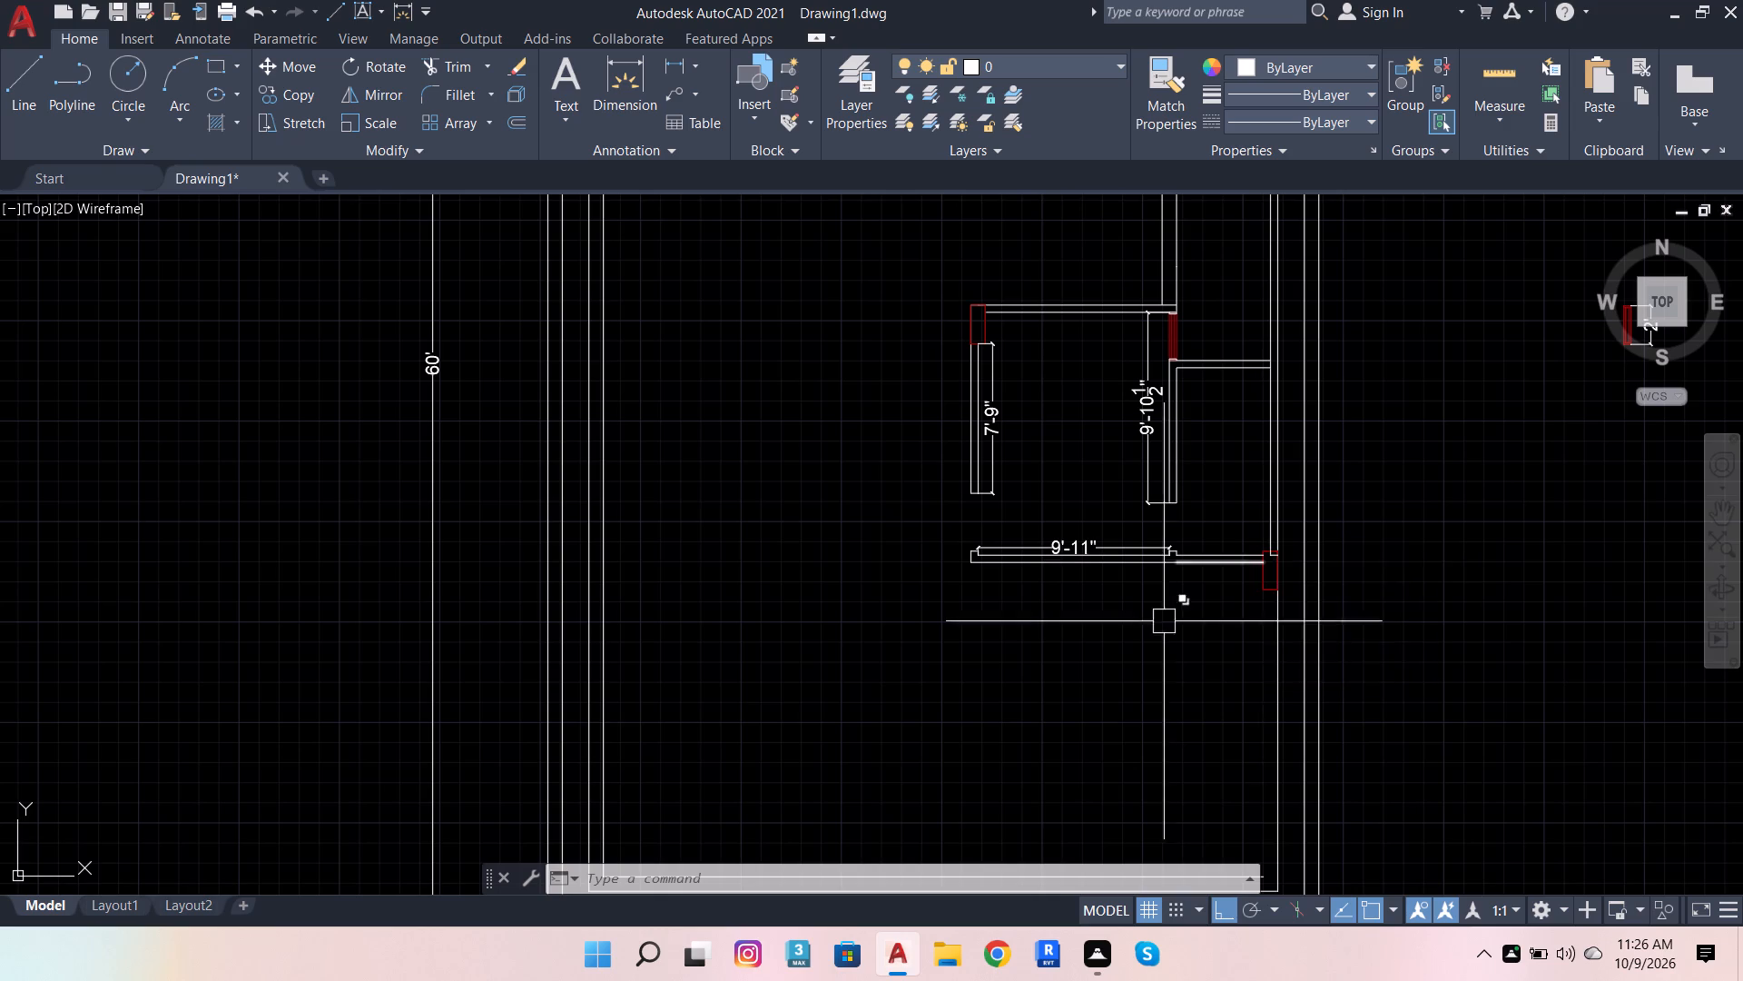
scroll(1247, 773, down, 1)
scroll(831, 292, up, 1)
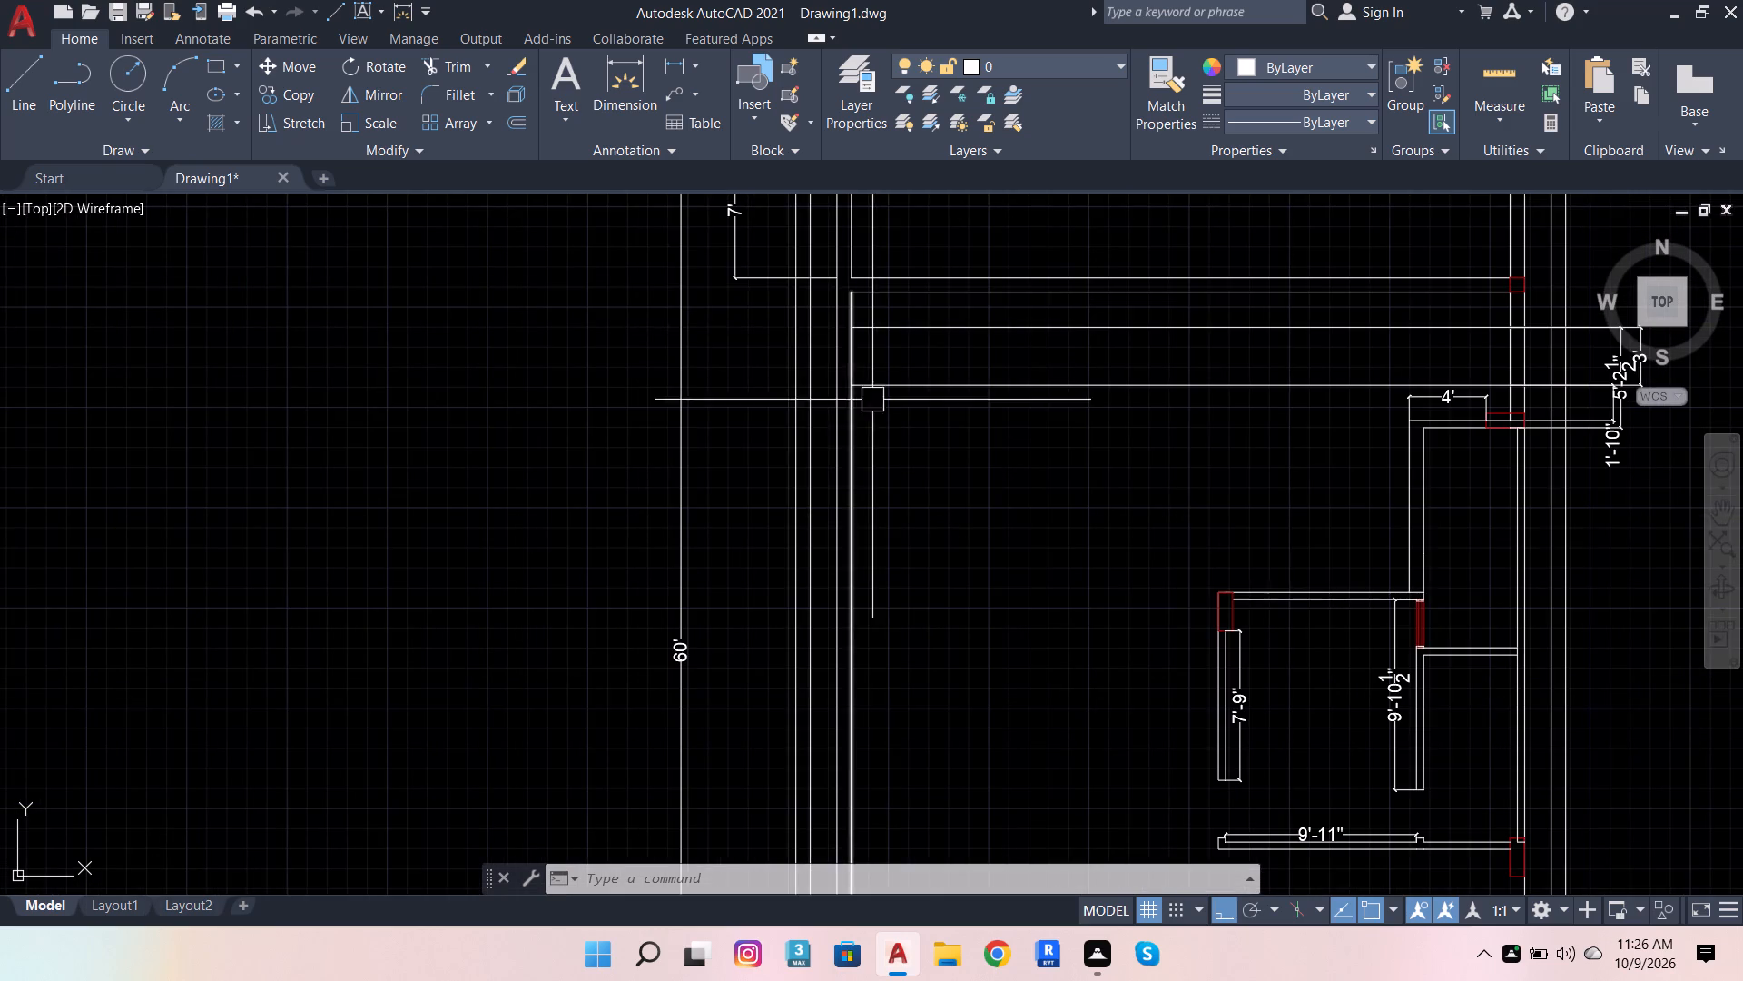
scroll(869, 446, down, 1)
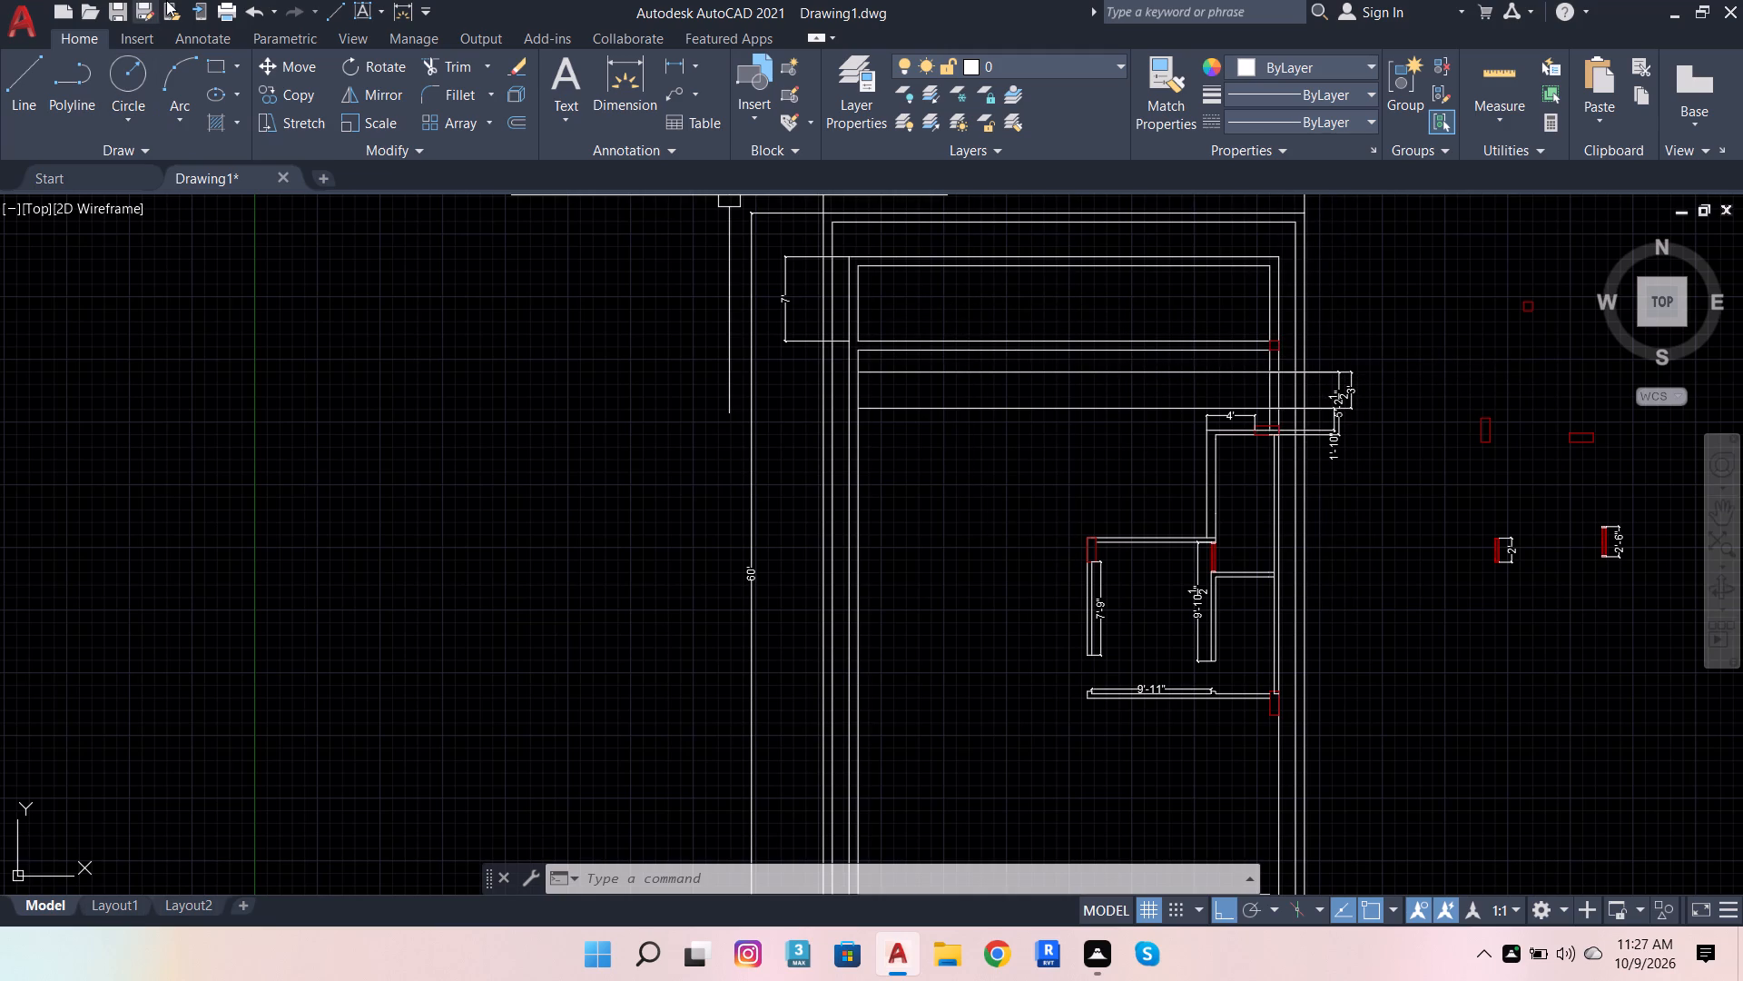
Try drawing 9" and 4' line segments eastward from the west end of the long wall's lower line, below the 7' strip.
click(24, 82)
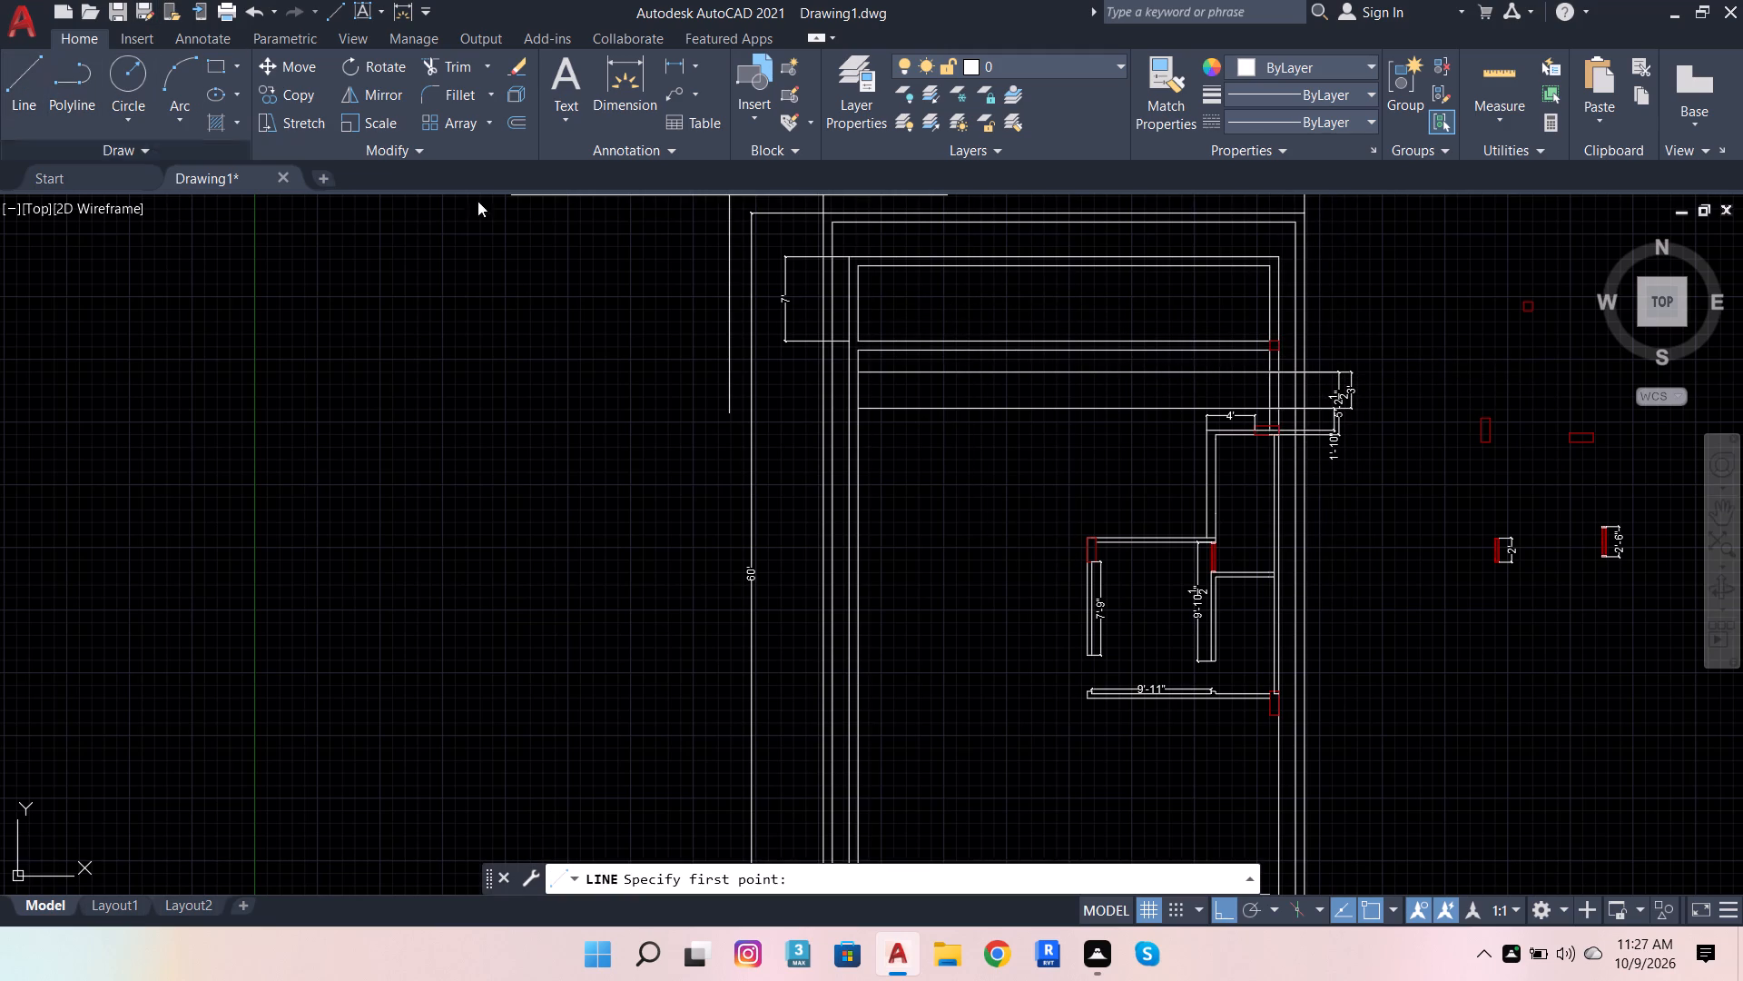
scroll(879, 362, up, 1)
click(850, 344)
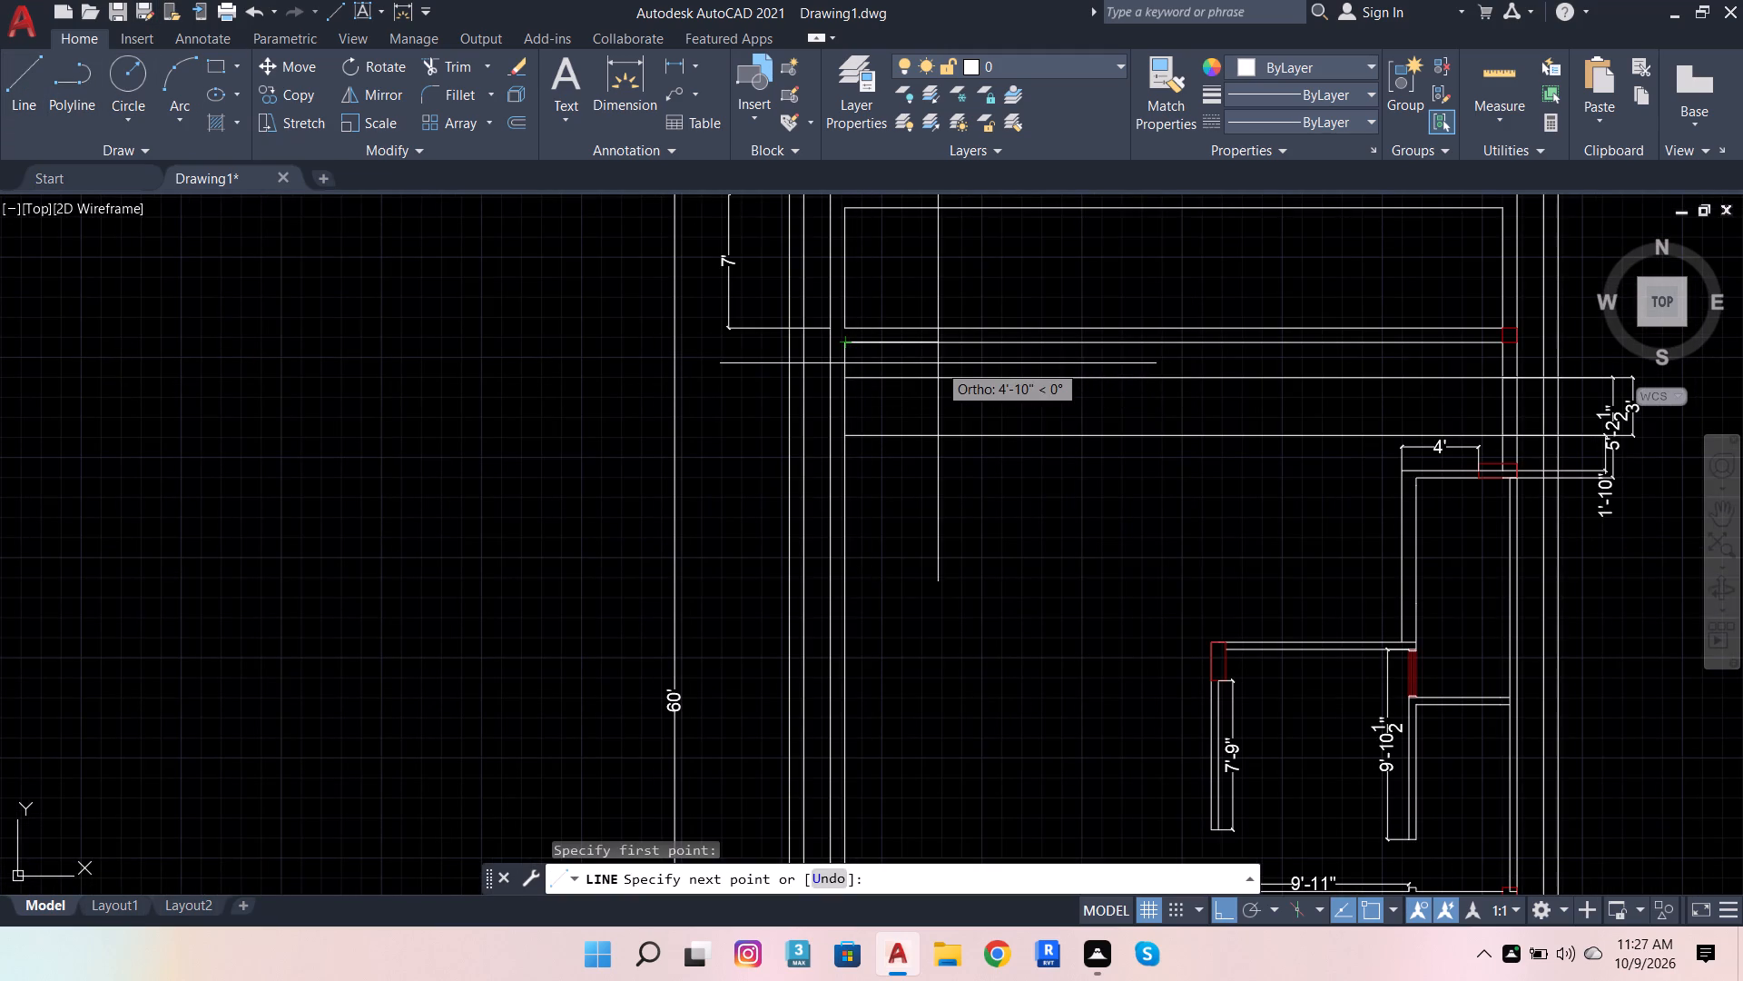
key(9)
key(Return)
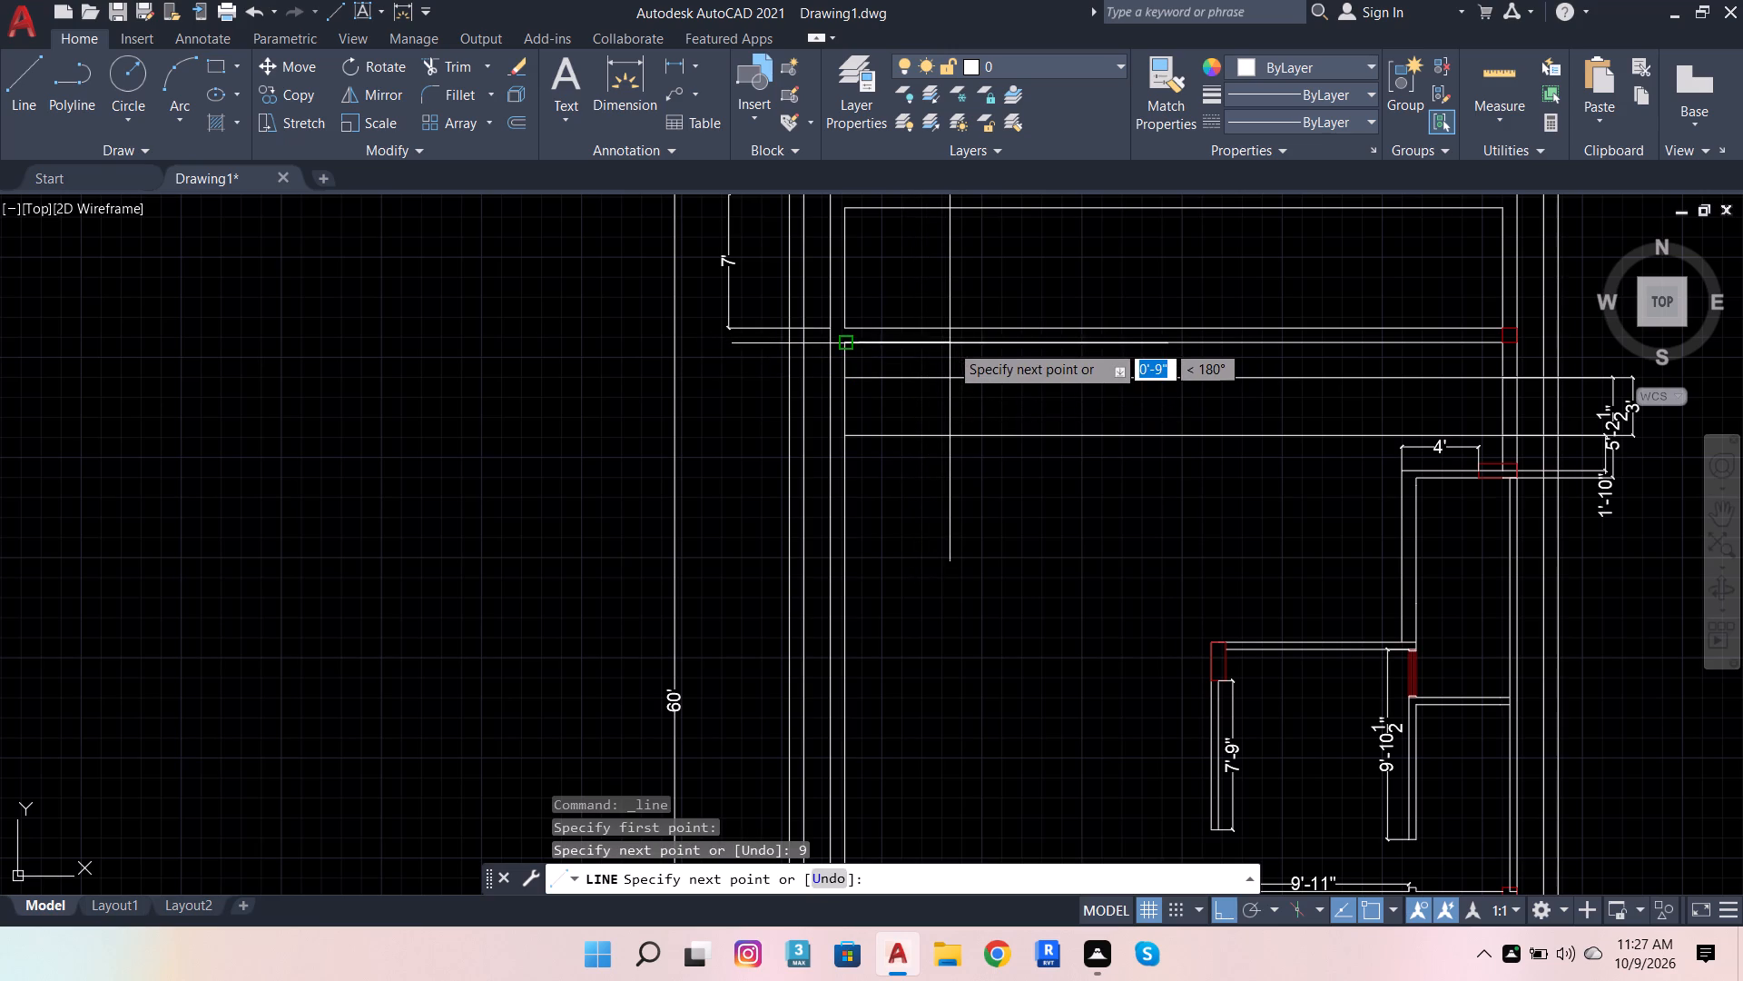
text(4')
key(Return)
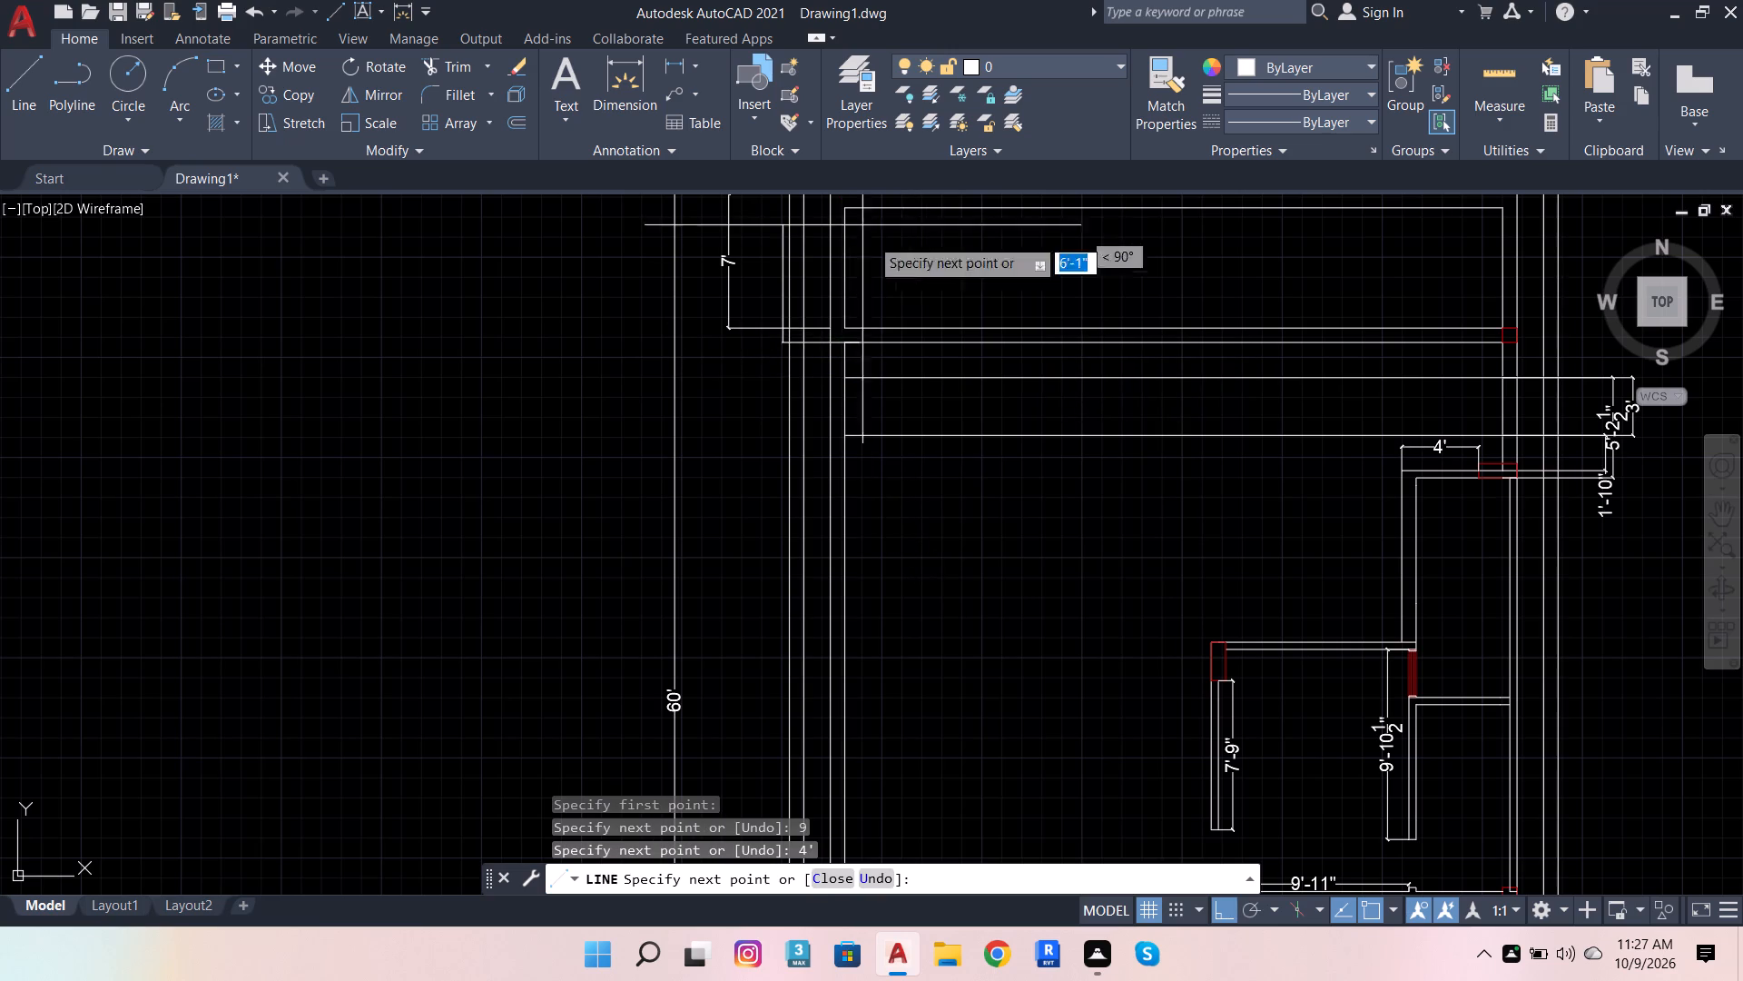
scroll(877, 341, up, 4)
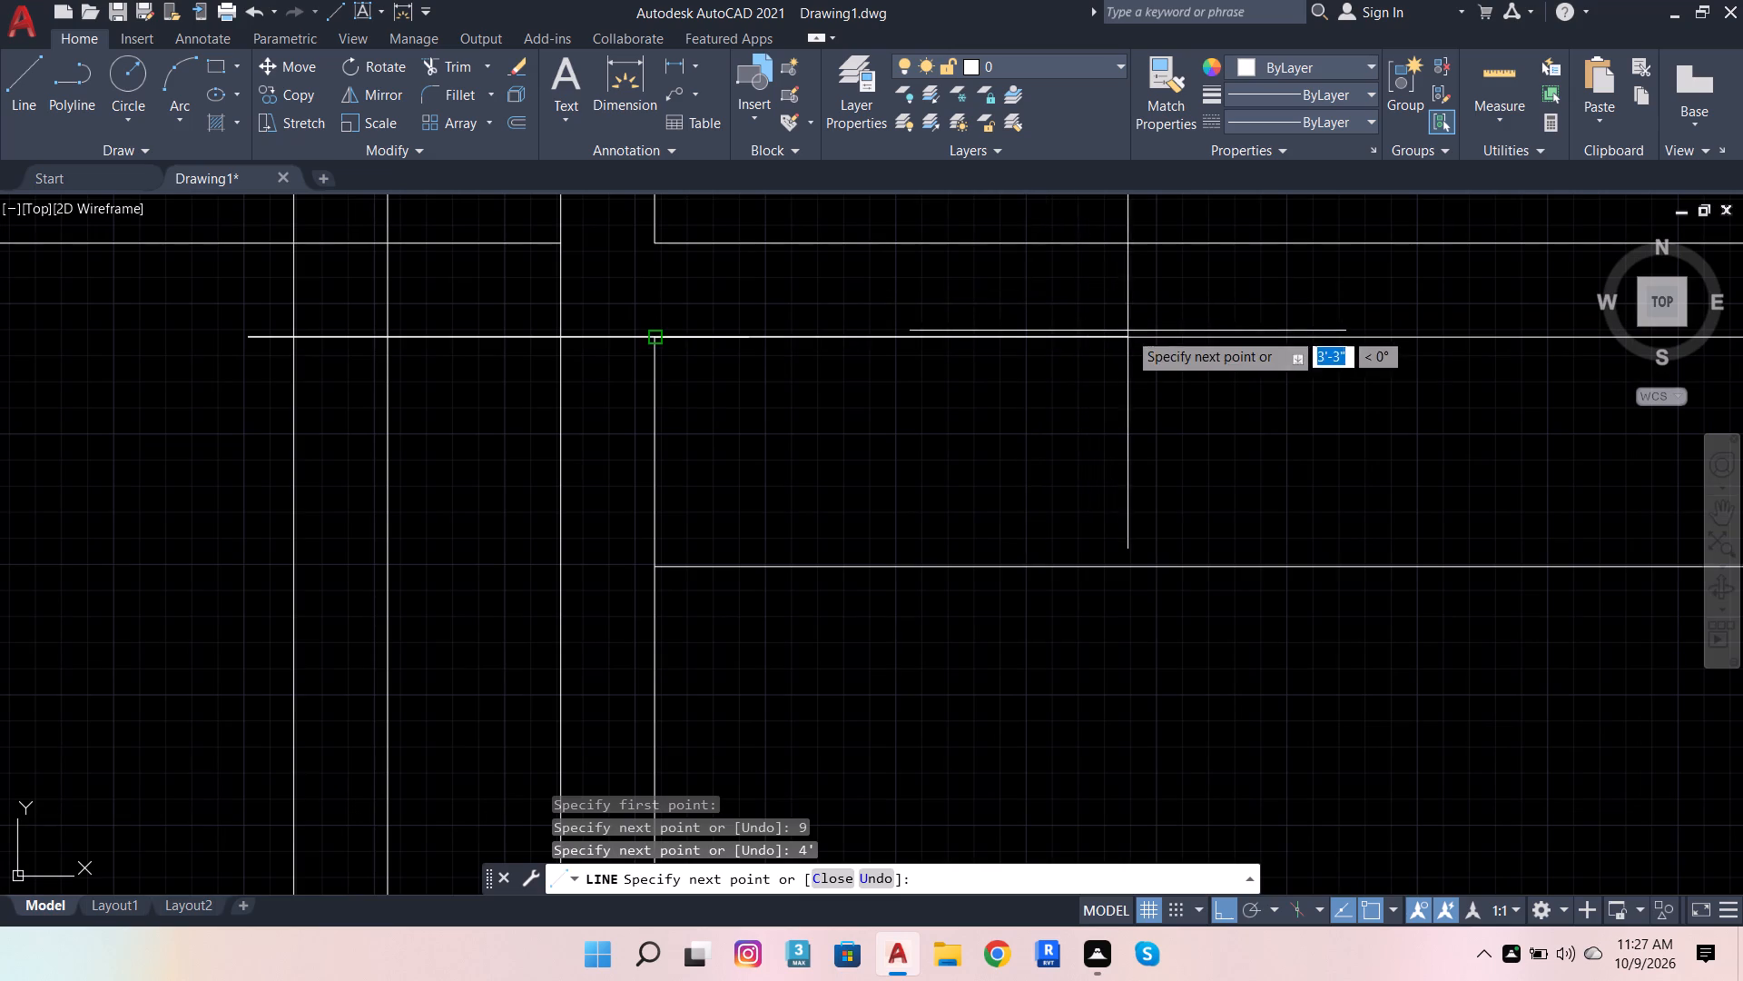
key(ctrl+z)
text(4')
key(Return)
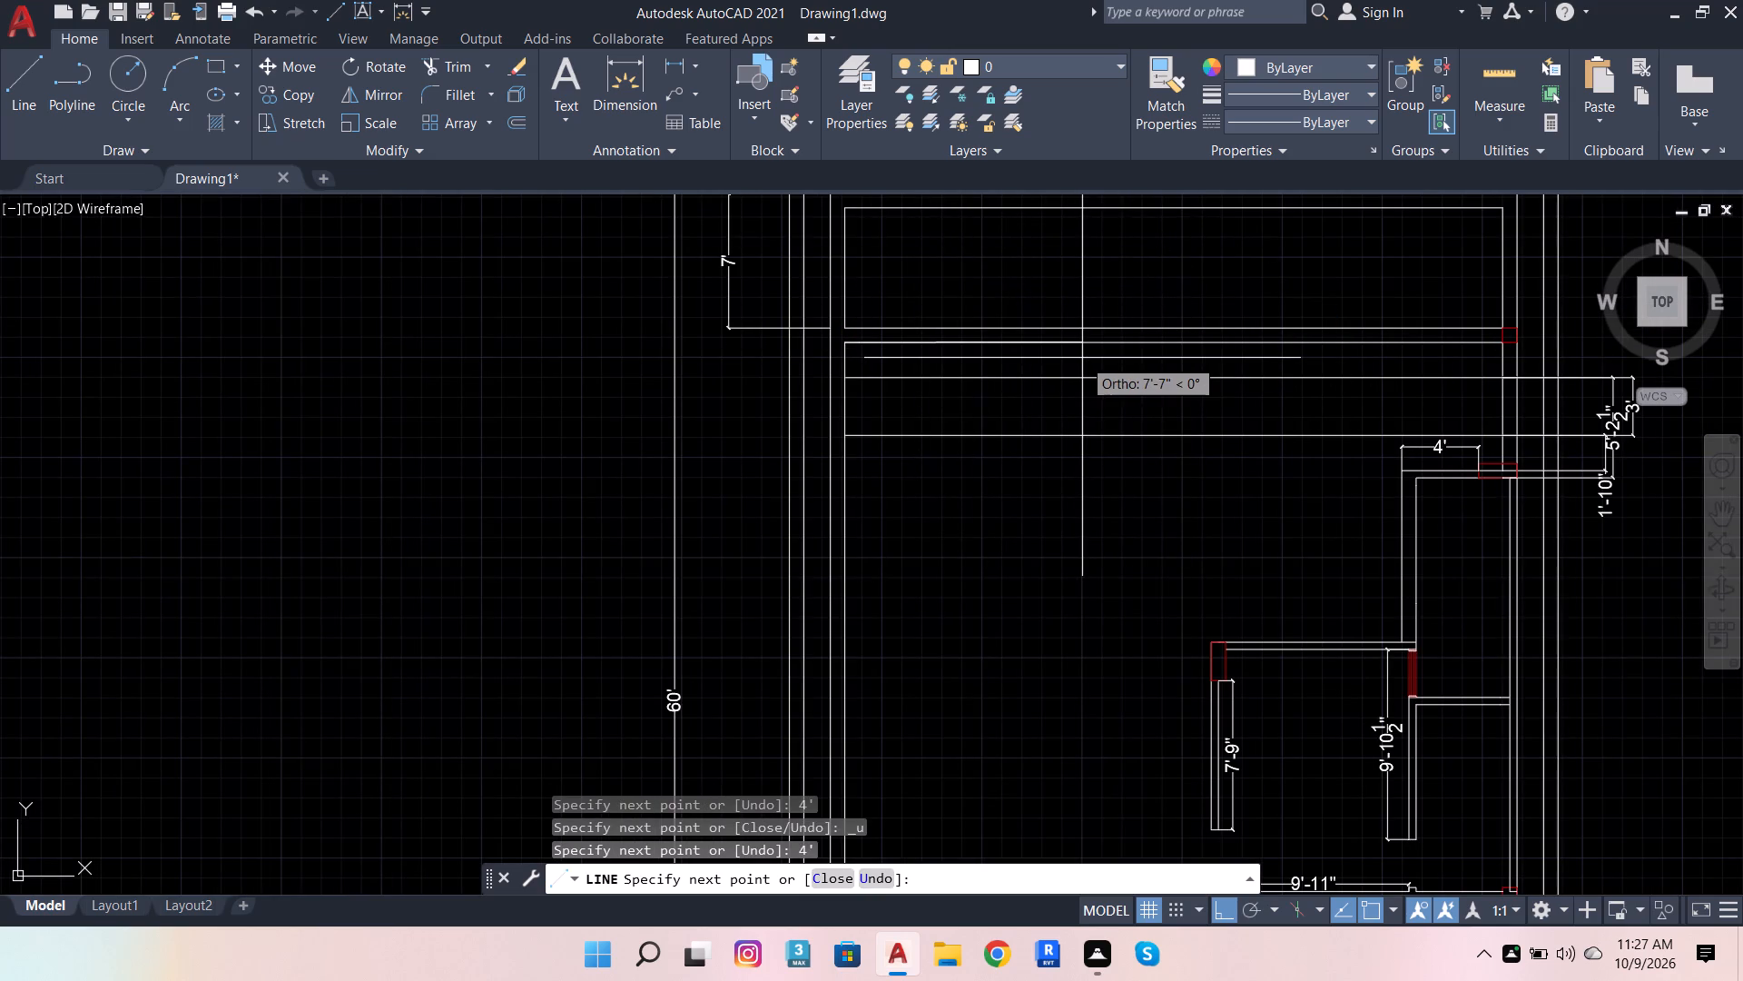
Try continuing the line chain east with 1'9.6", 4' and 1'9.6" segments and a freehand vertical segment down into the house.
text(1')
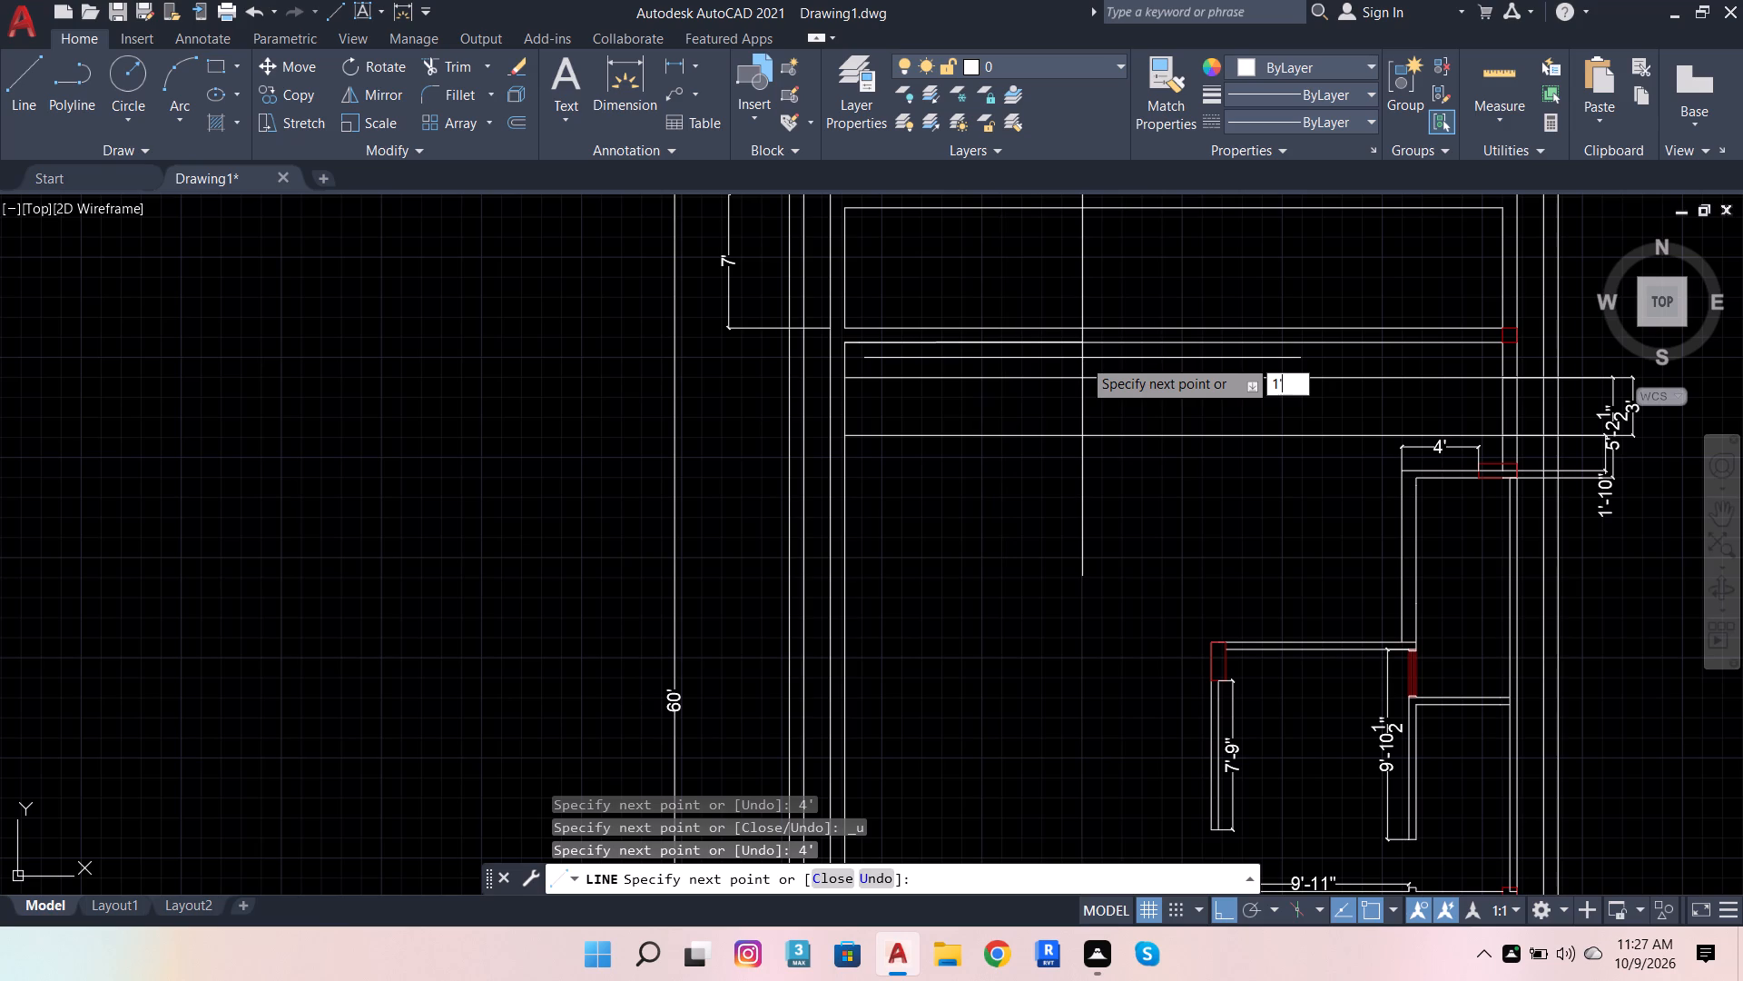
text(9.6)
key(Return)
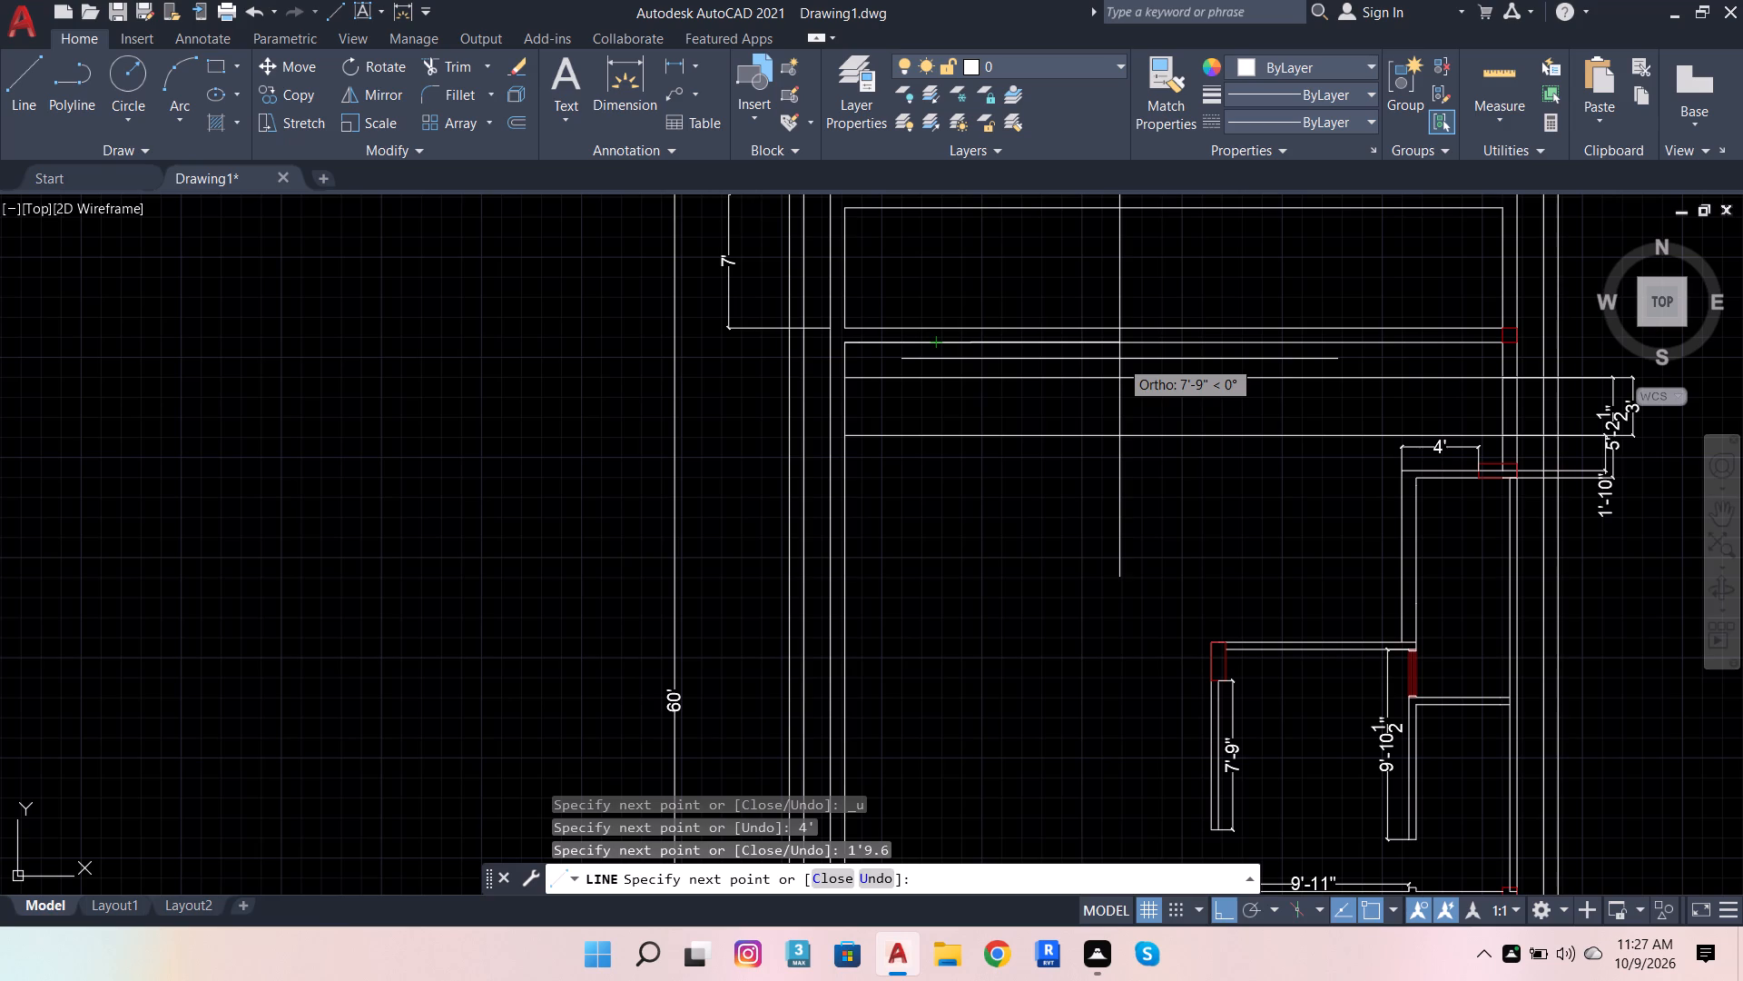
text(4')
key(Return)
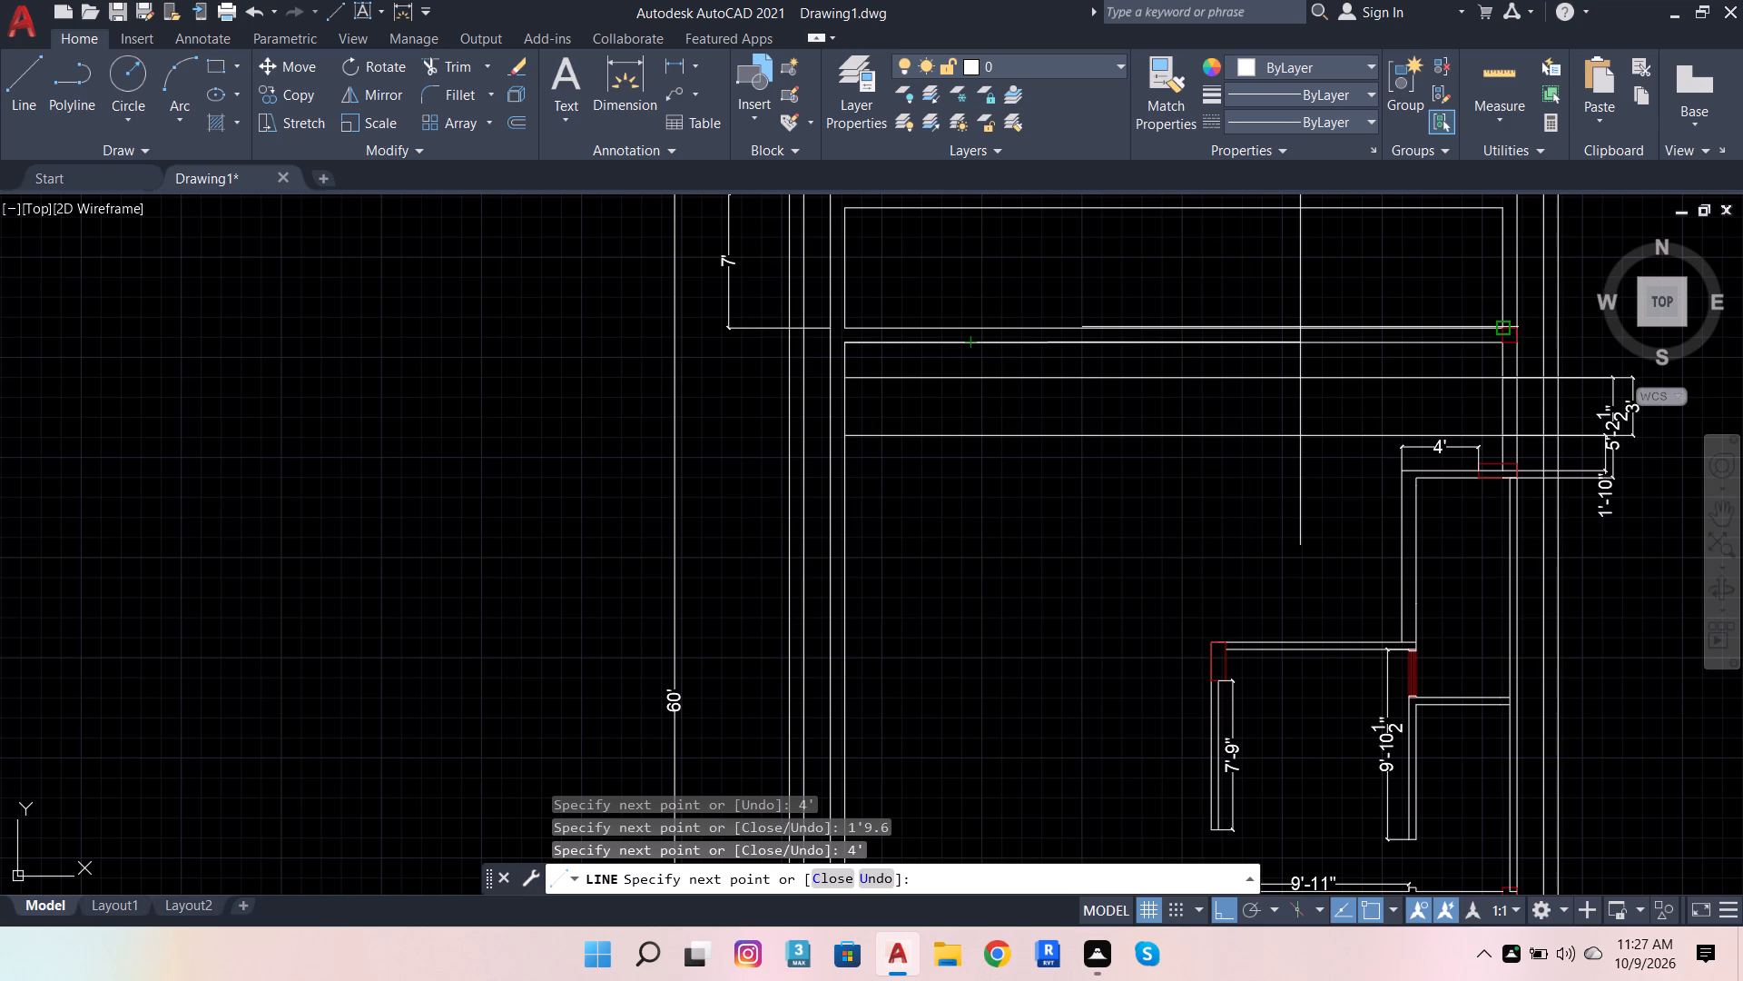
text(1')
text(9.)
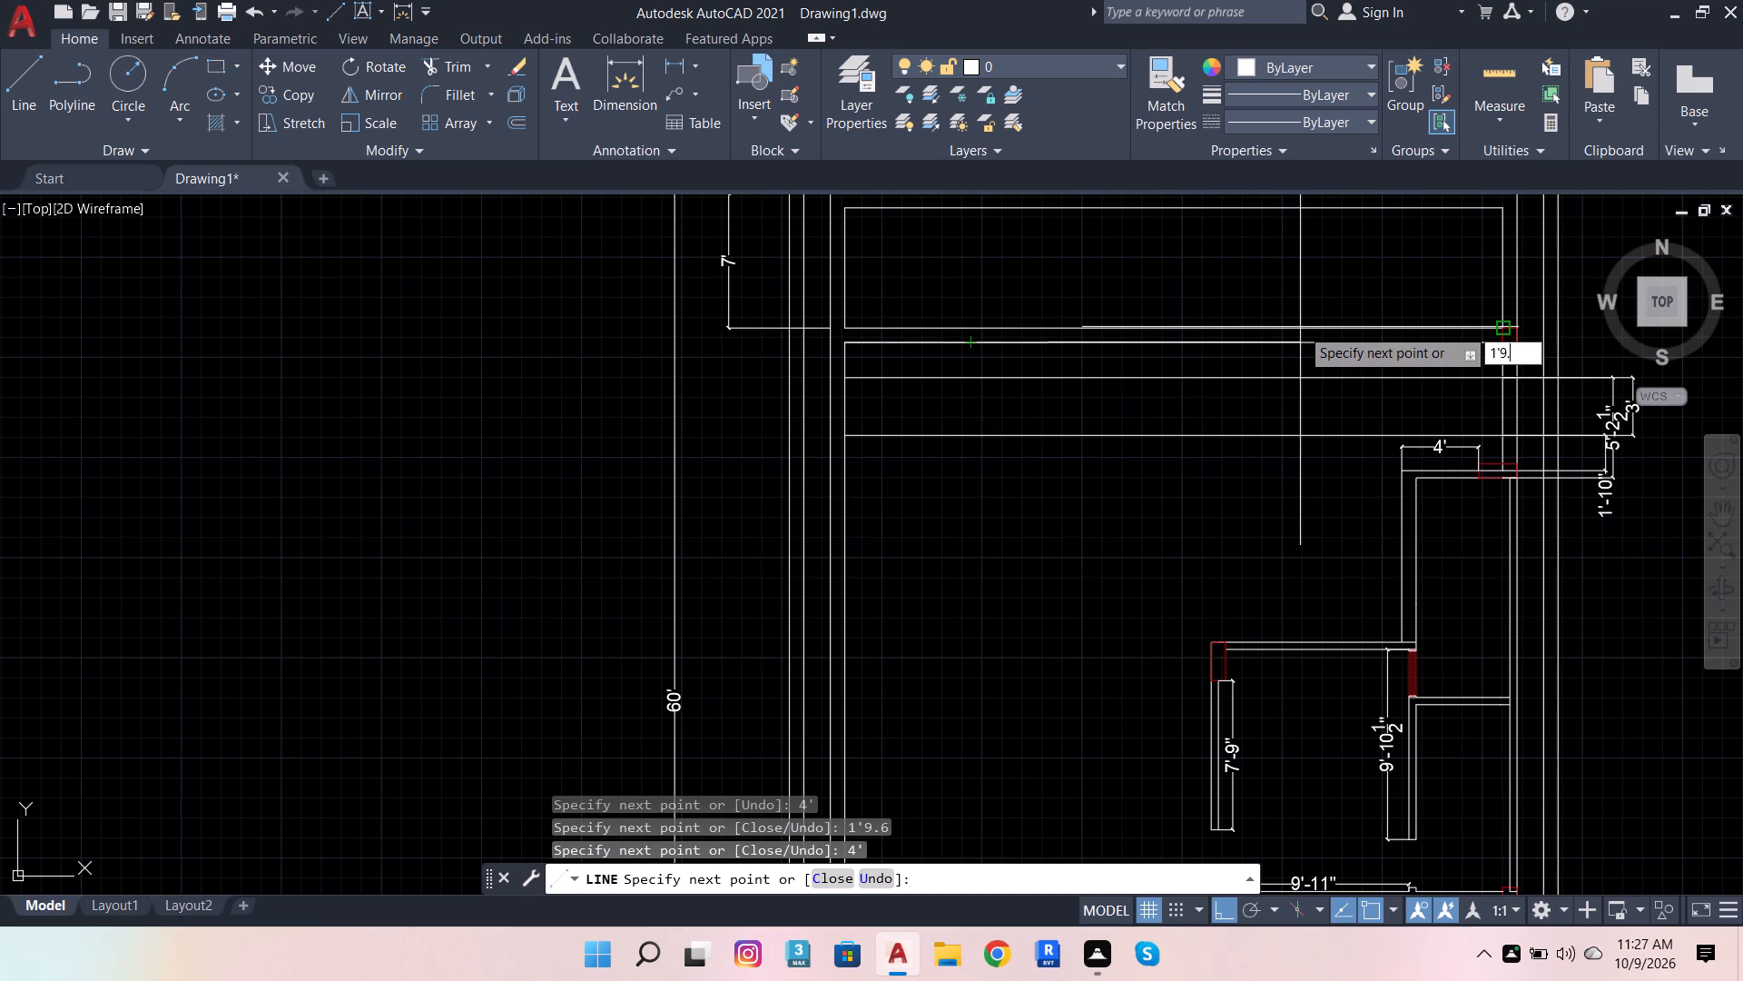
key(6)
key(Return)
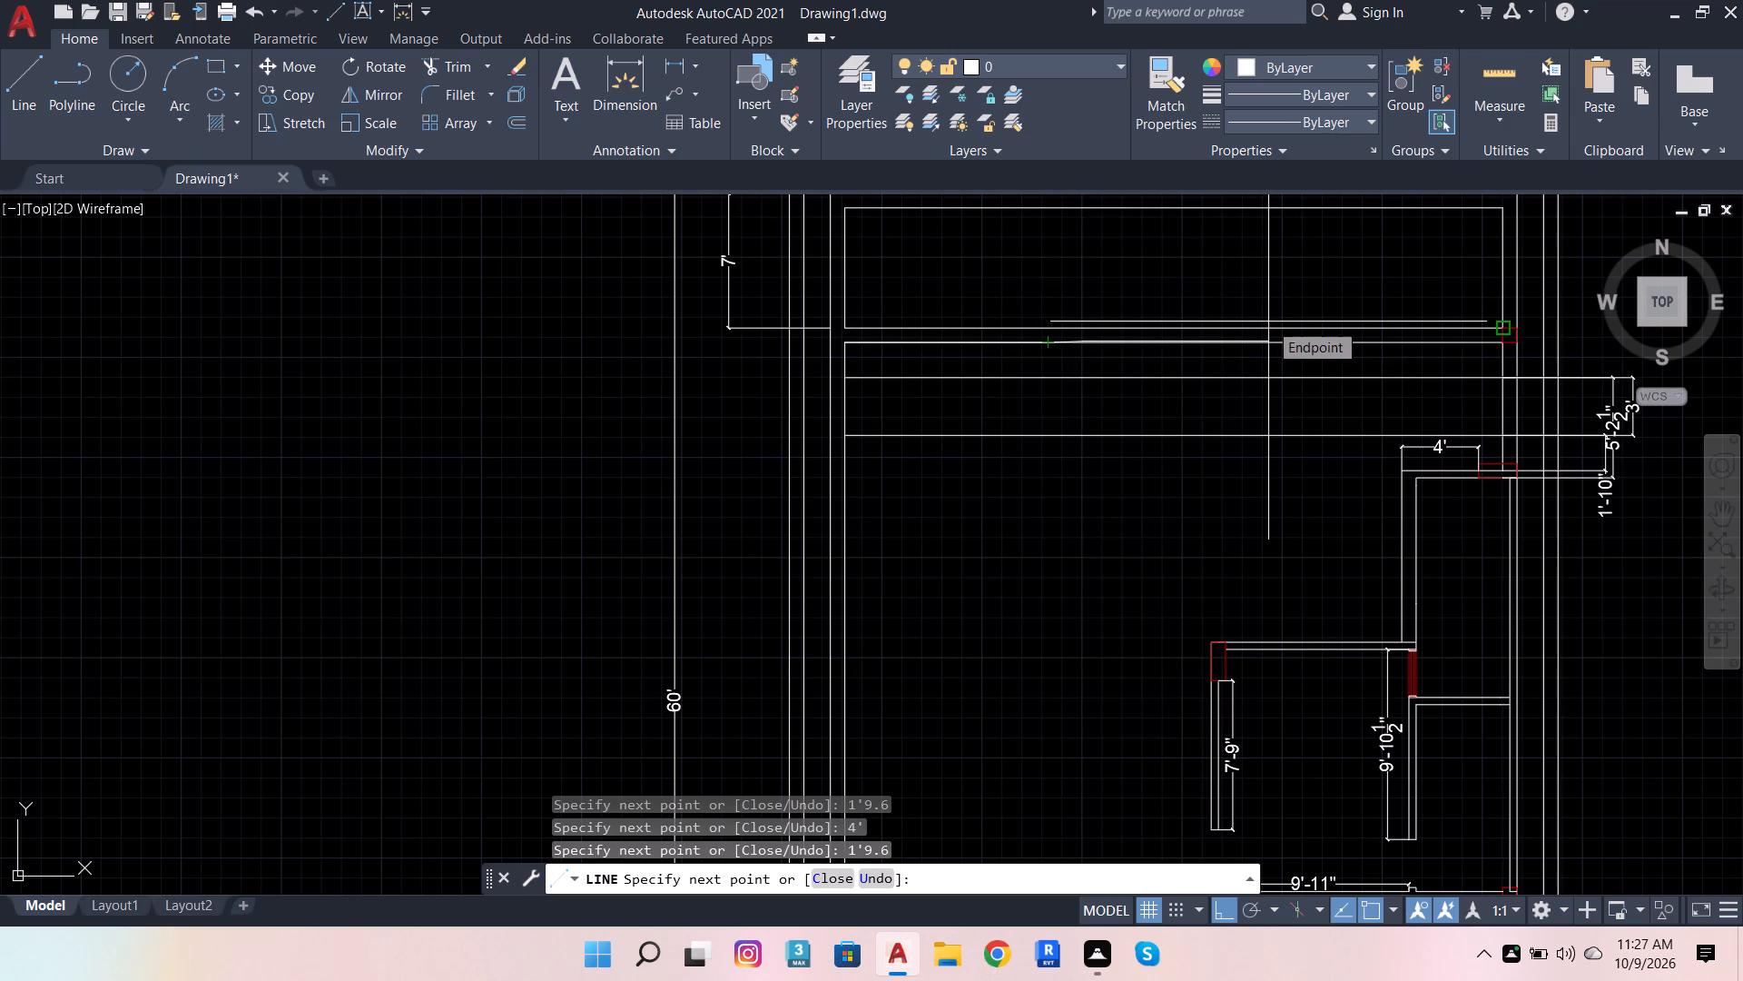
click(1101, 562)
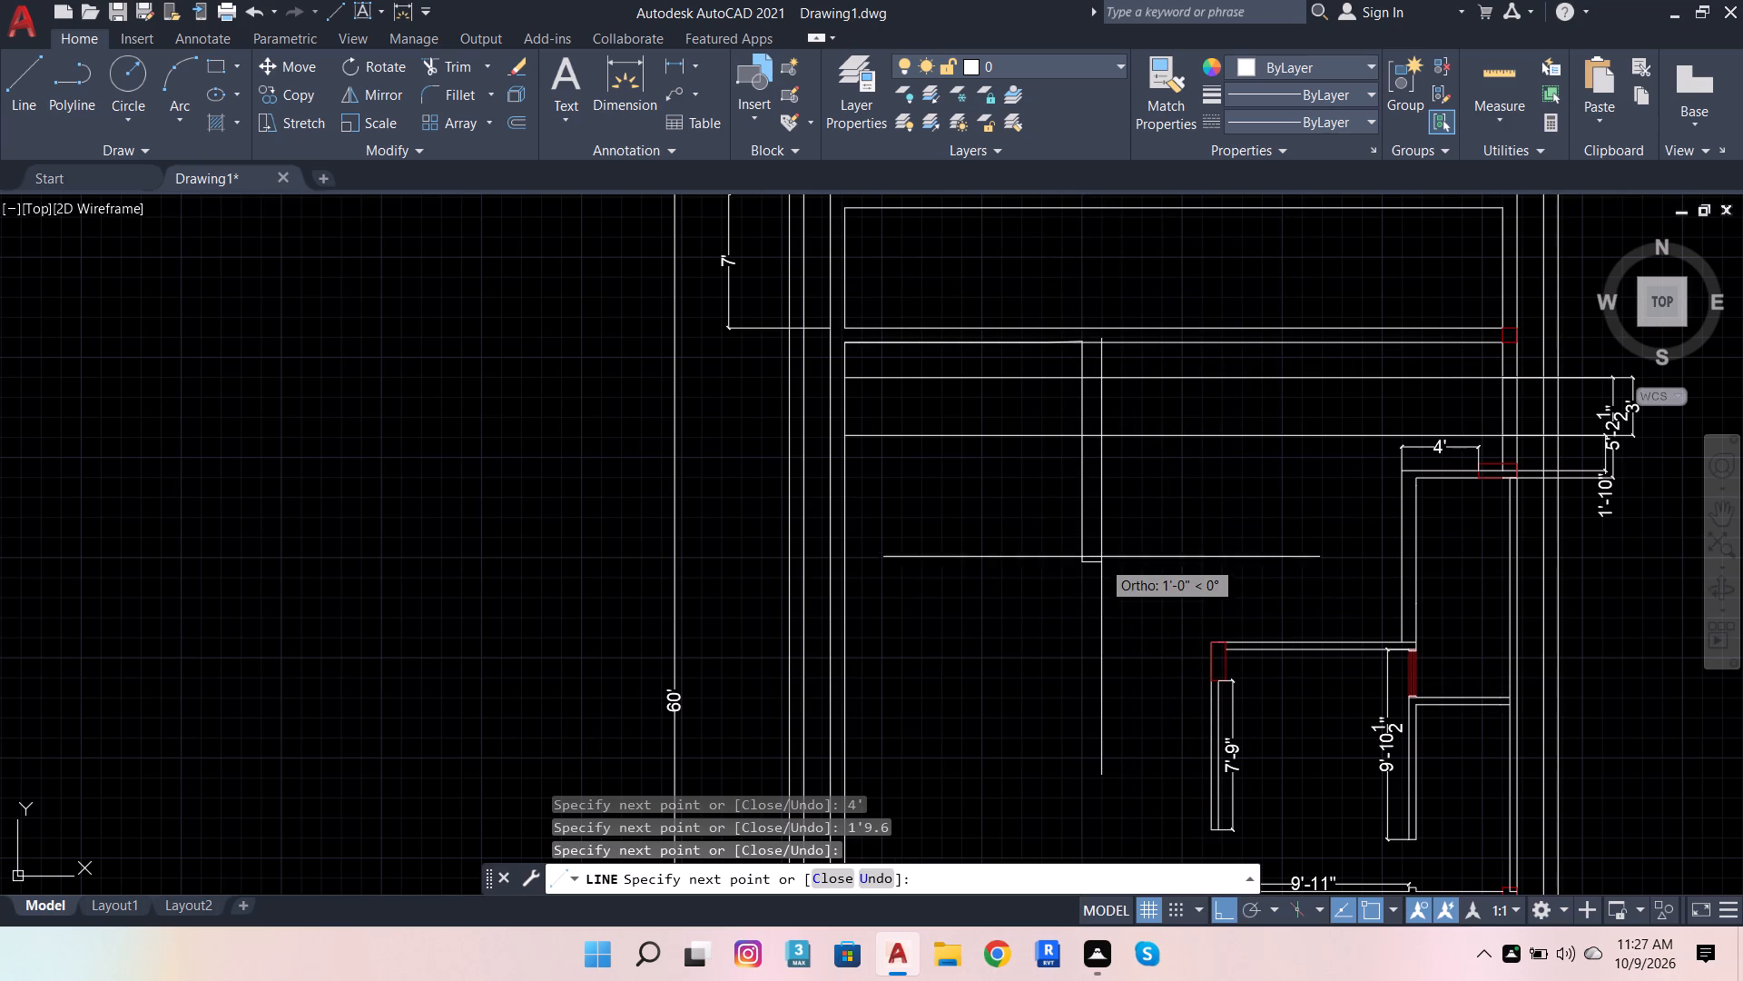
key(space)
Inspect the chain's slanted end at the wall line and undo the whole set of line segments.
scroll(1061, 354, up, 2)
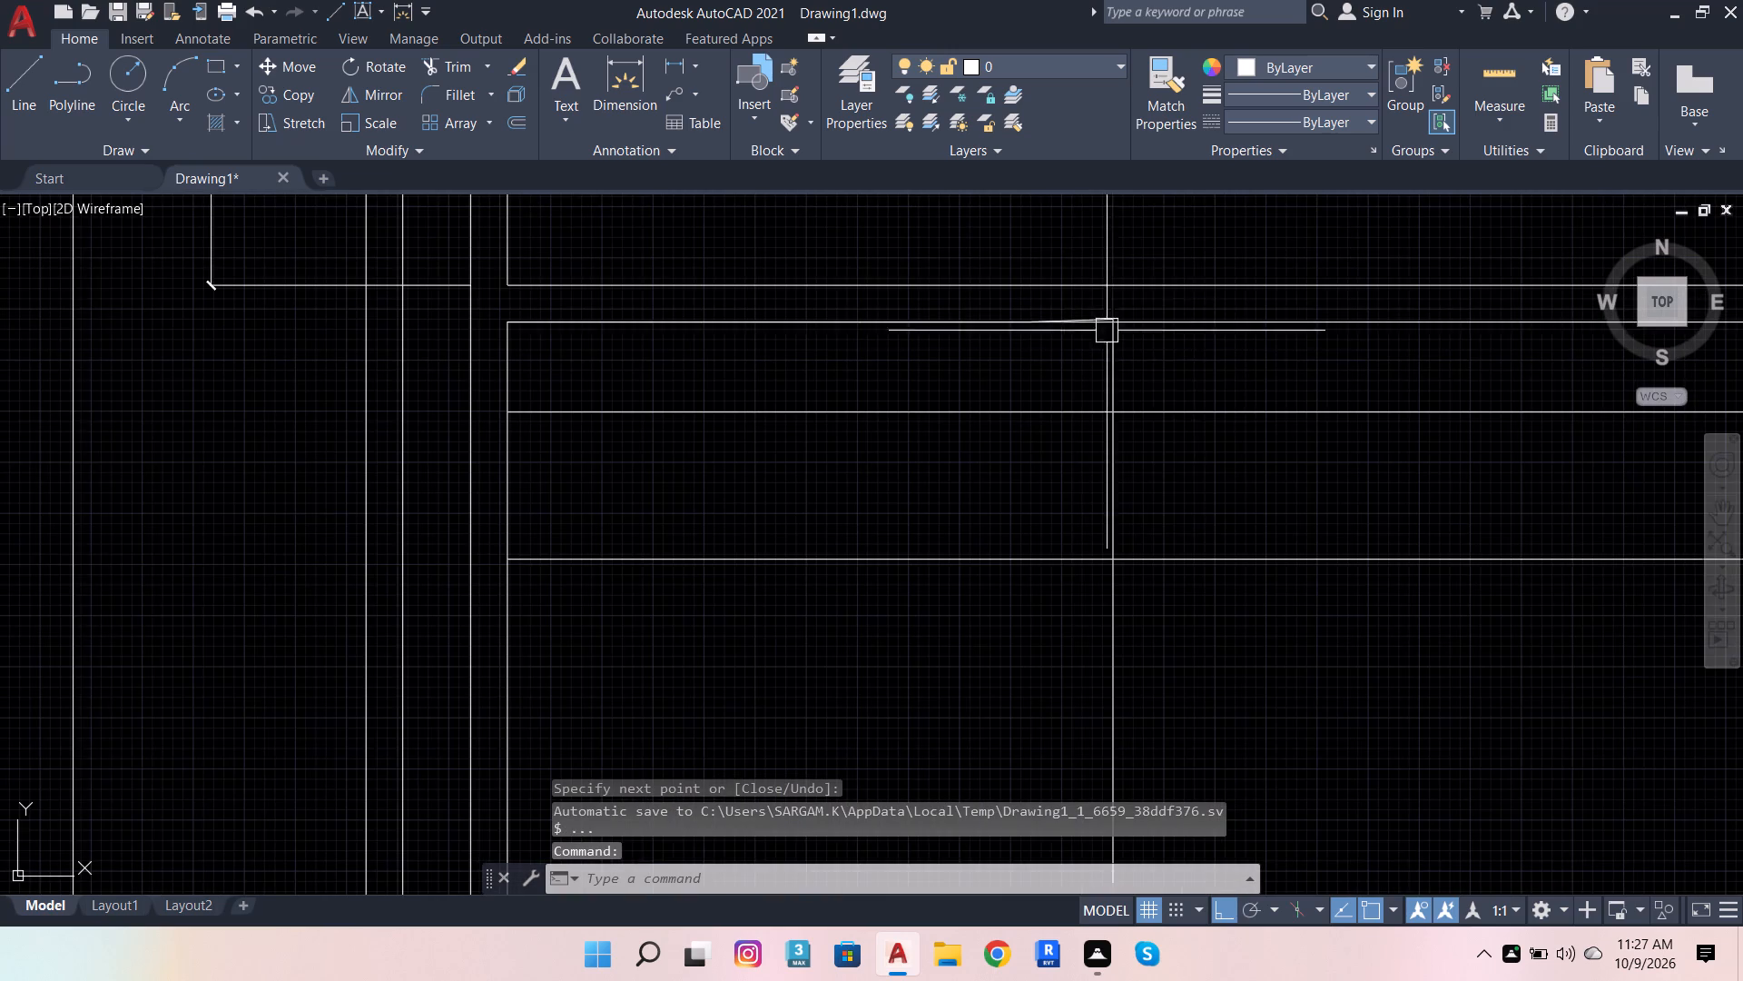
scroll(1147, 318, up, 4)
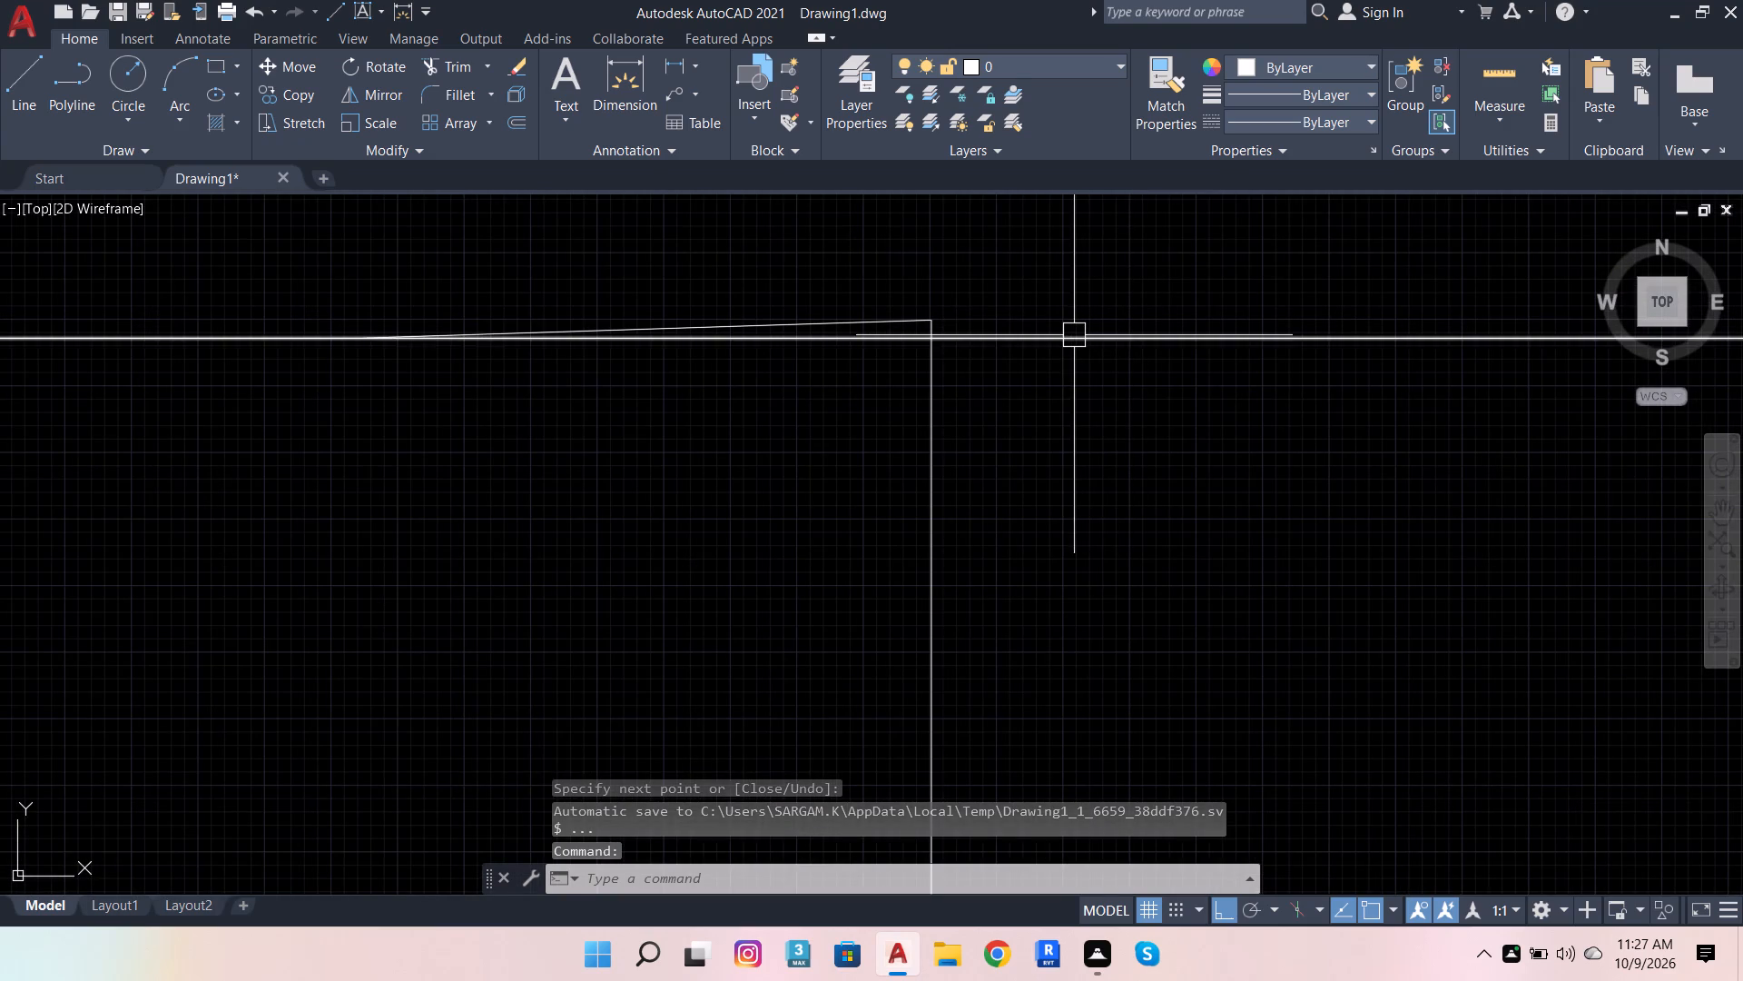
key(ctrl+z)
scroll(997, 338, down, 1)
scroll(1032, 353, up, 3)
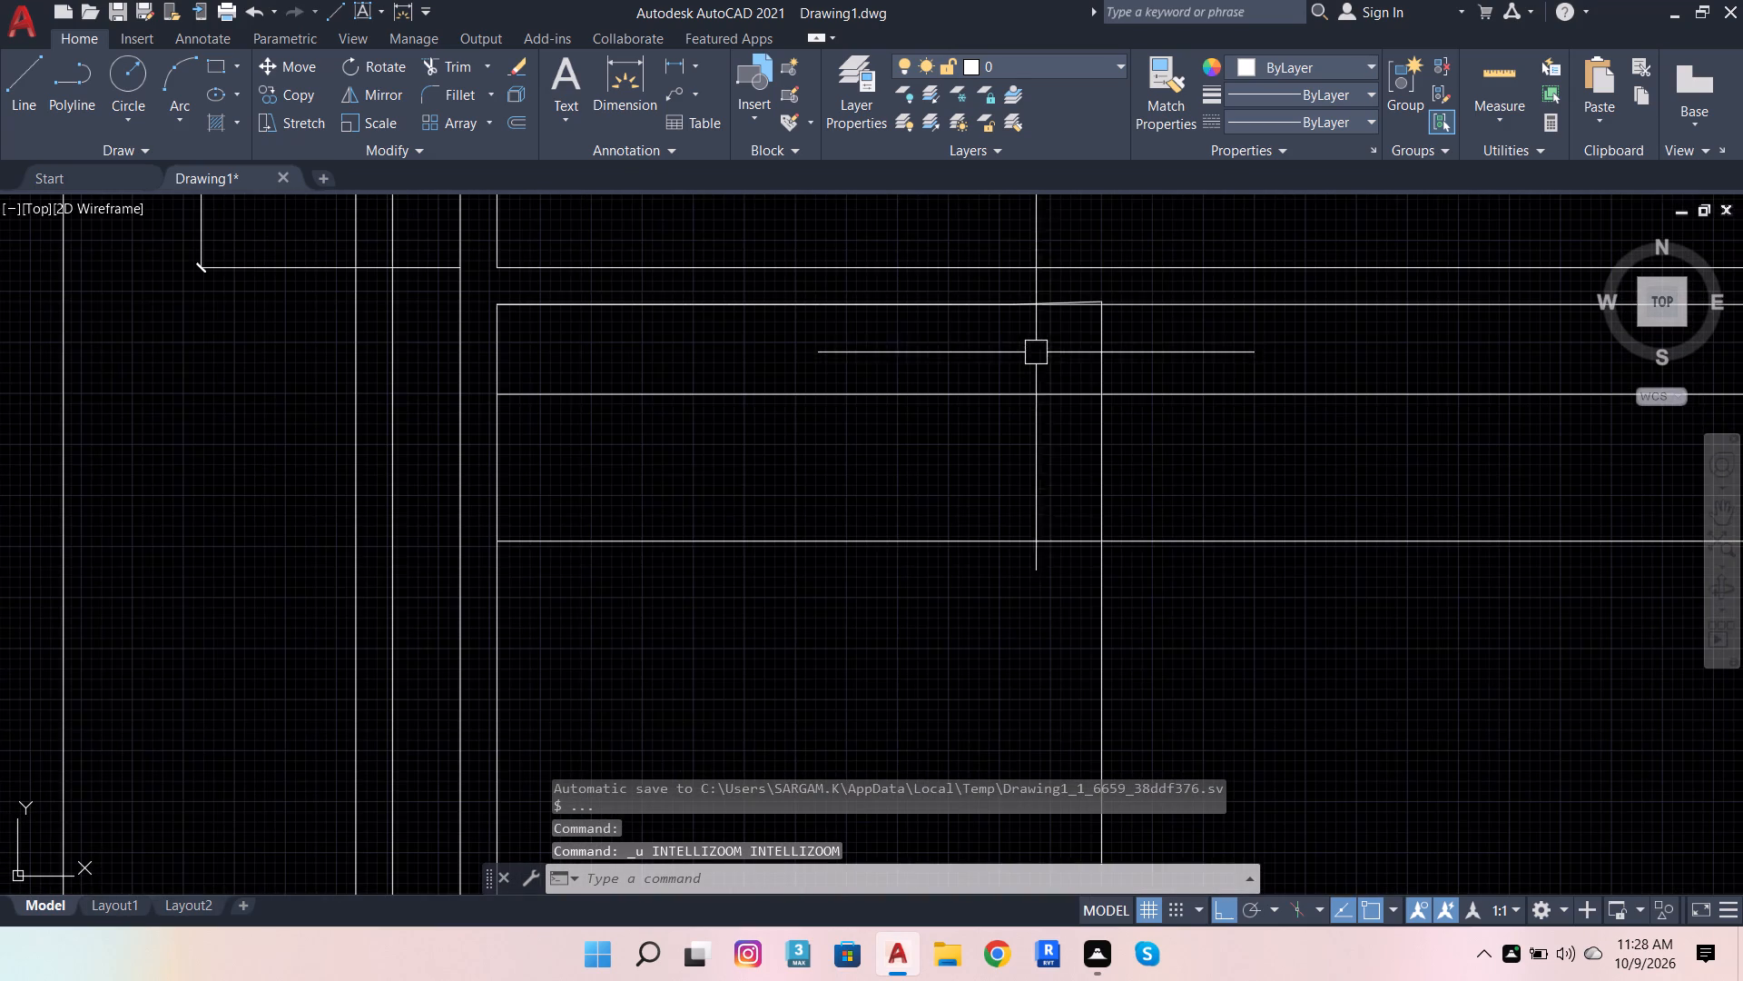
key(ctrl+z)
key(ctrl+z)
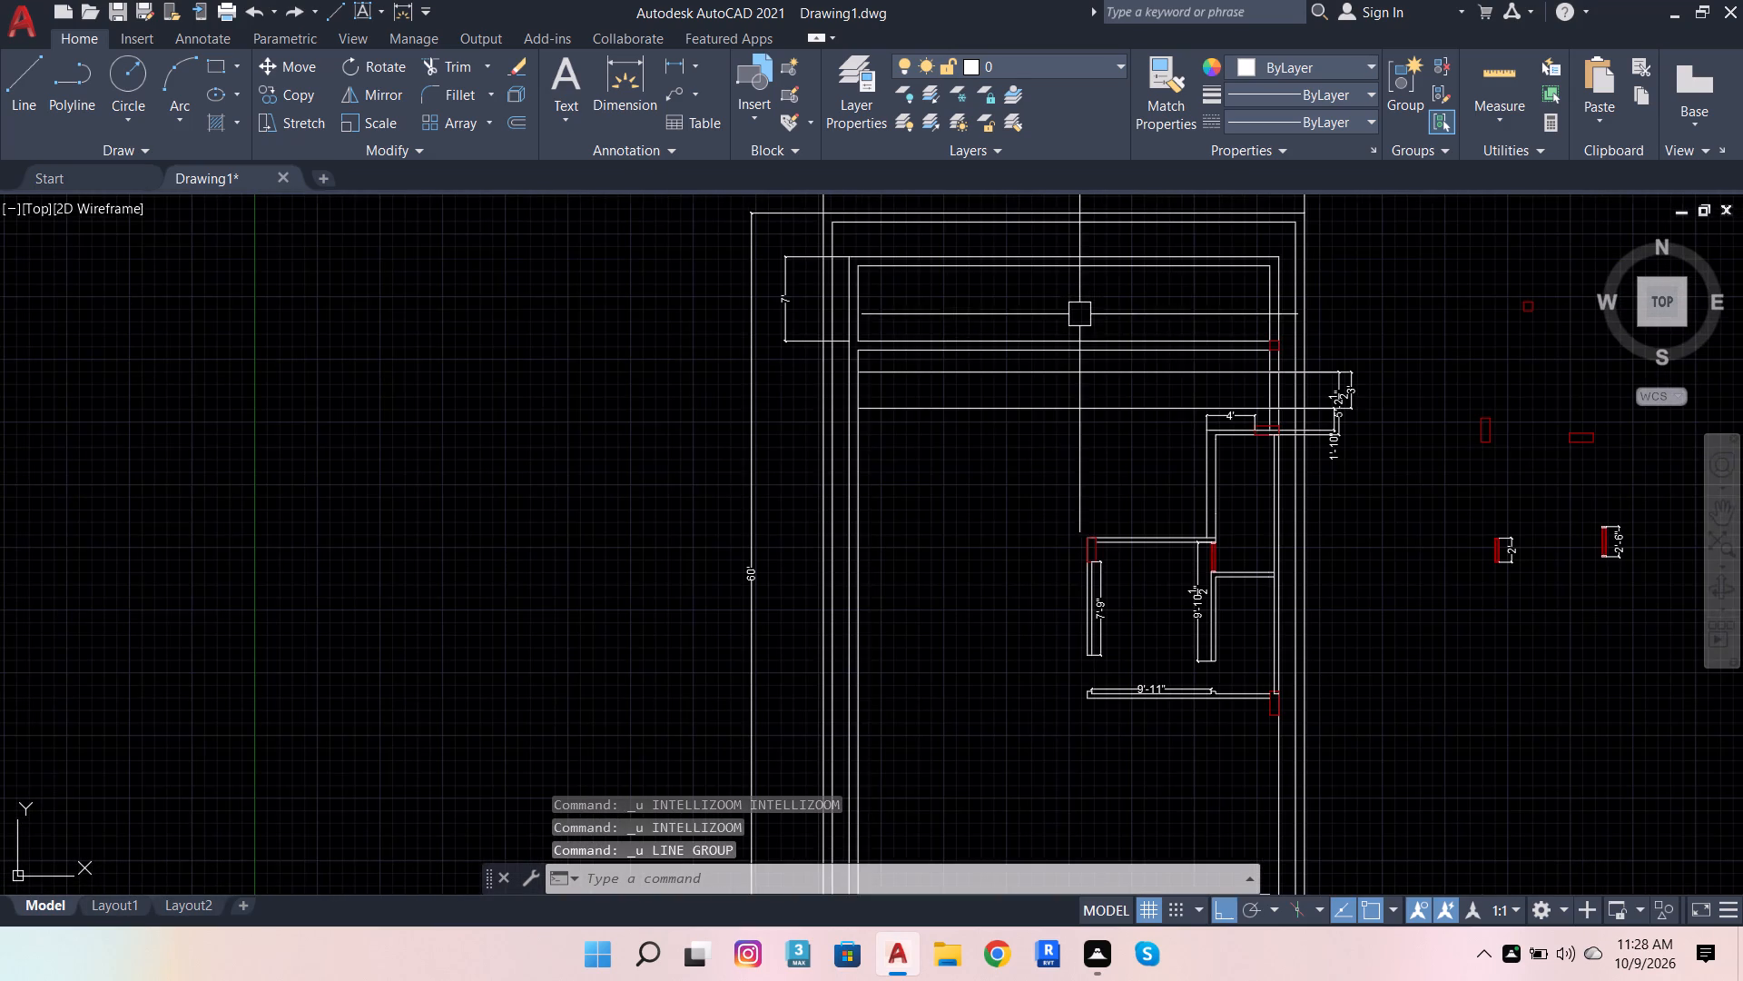
Erase the lower line of the long horizontal wall below the 7' strip.
scroll(1063, 360, up, 2)
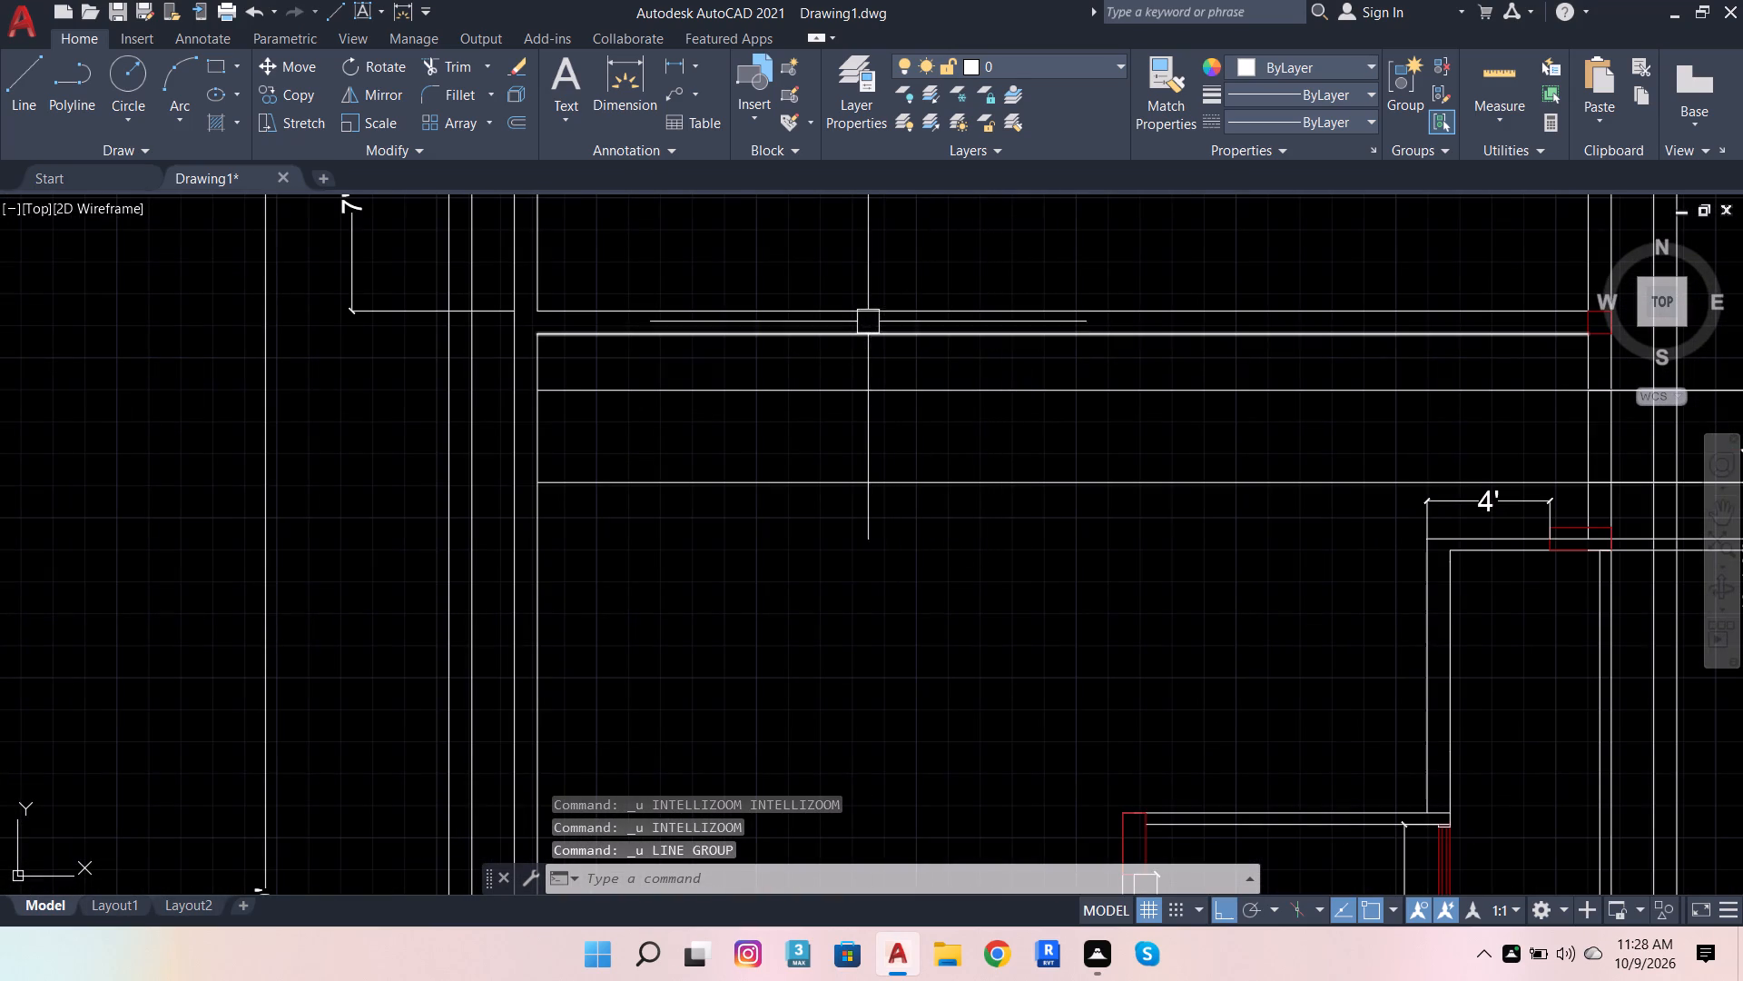
click(618, 342)
key(Delete)
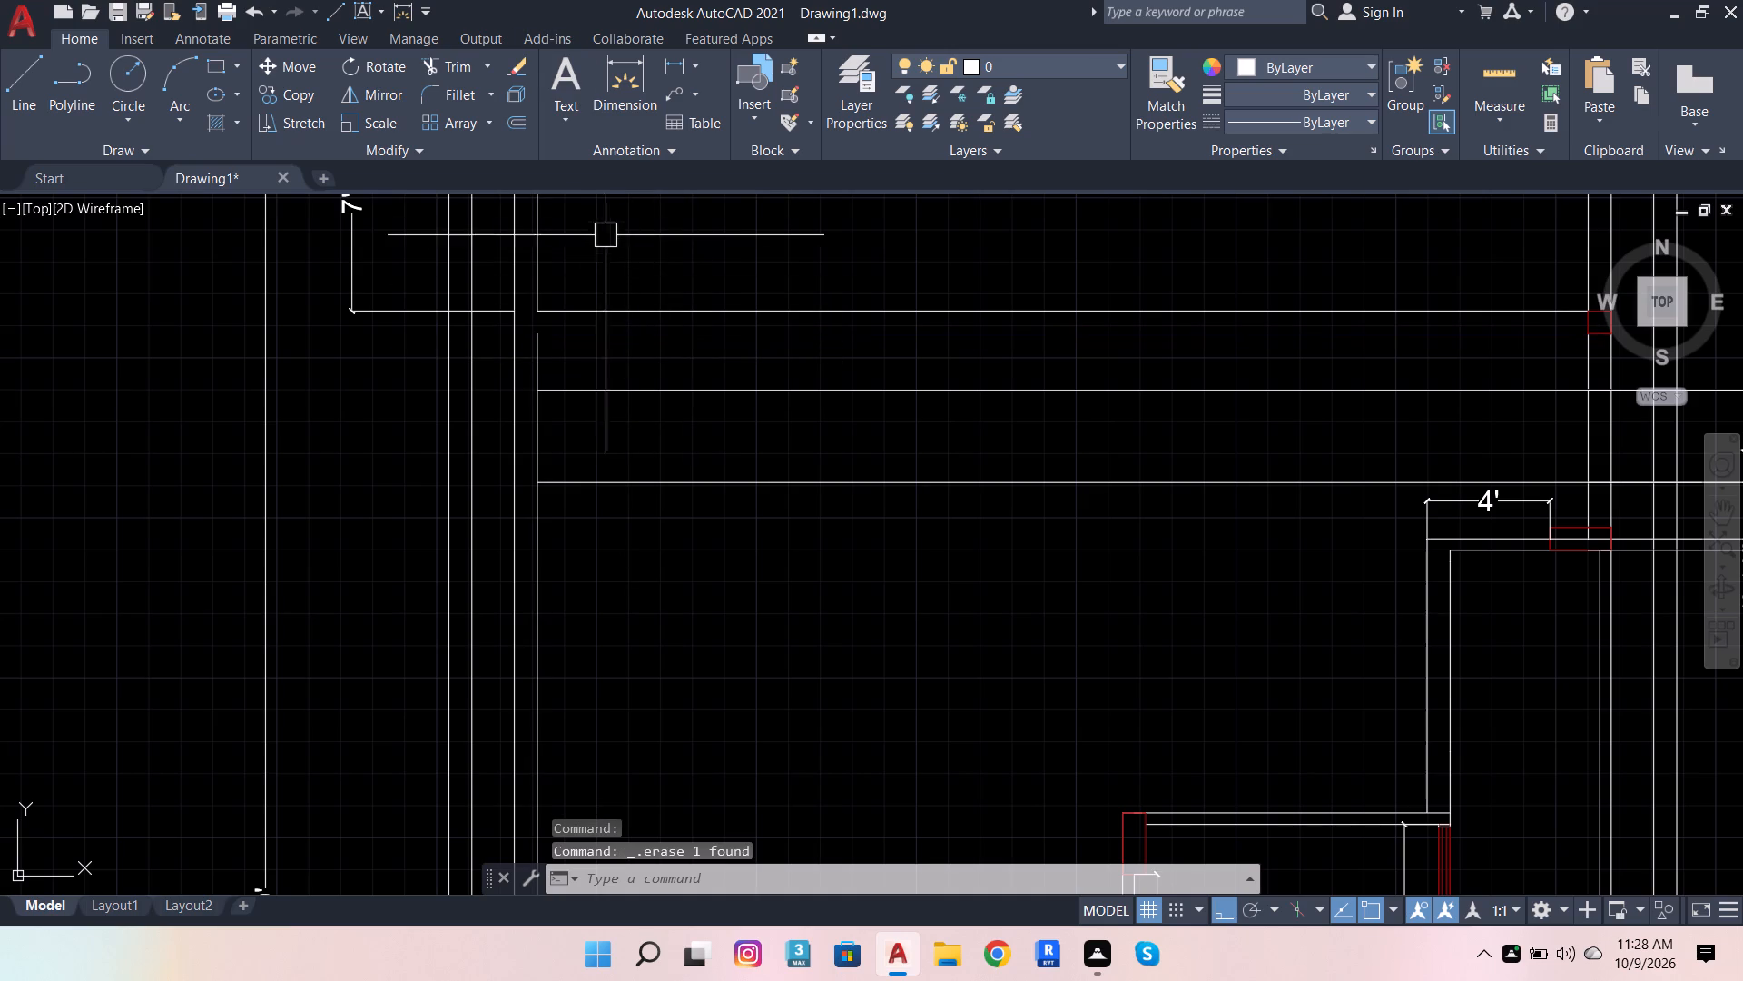
Draw a line chain eastward from the west wall's open end below the 7' strip, with 9", 4' and 1'9.6" segments.
click(28, 62)
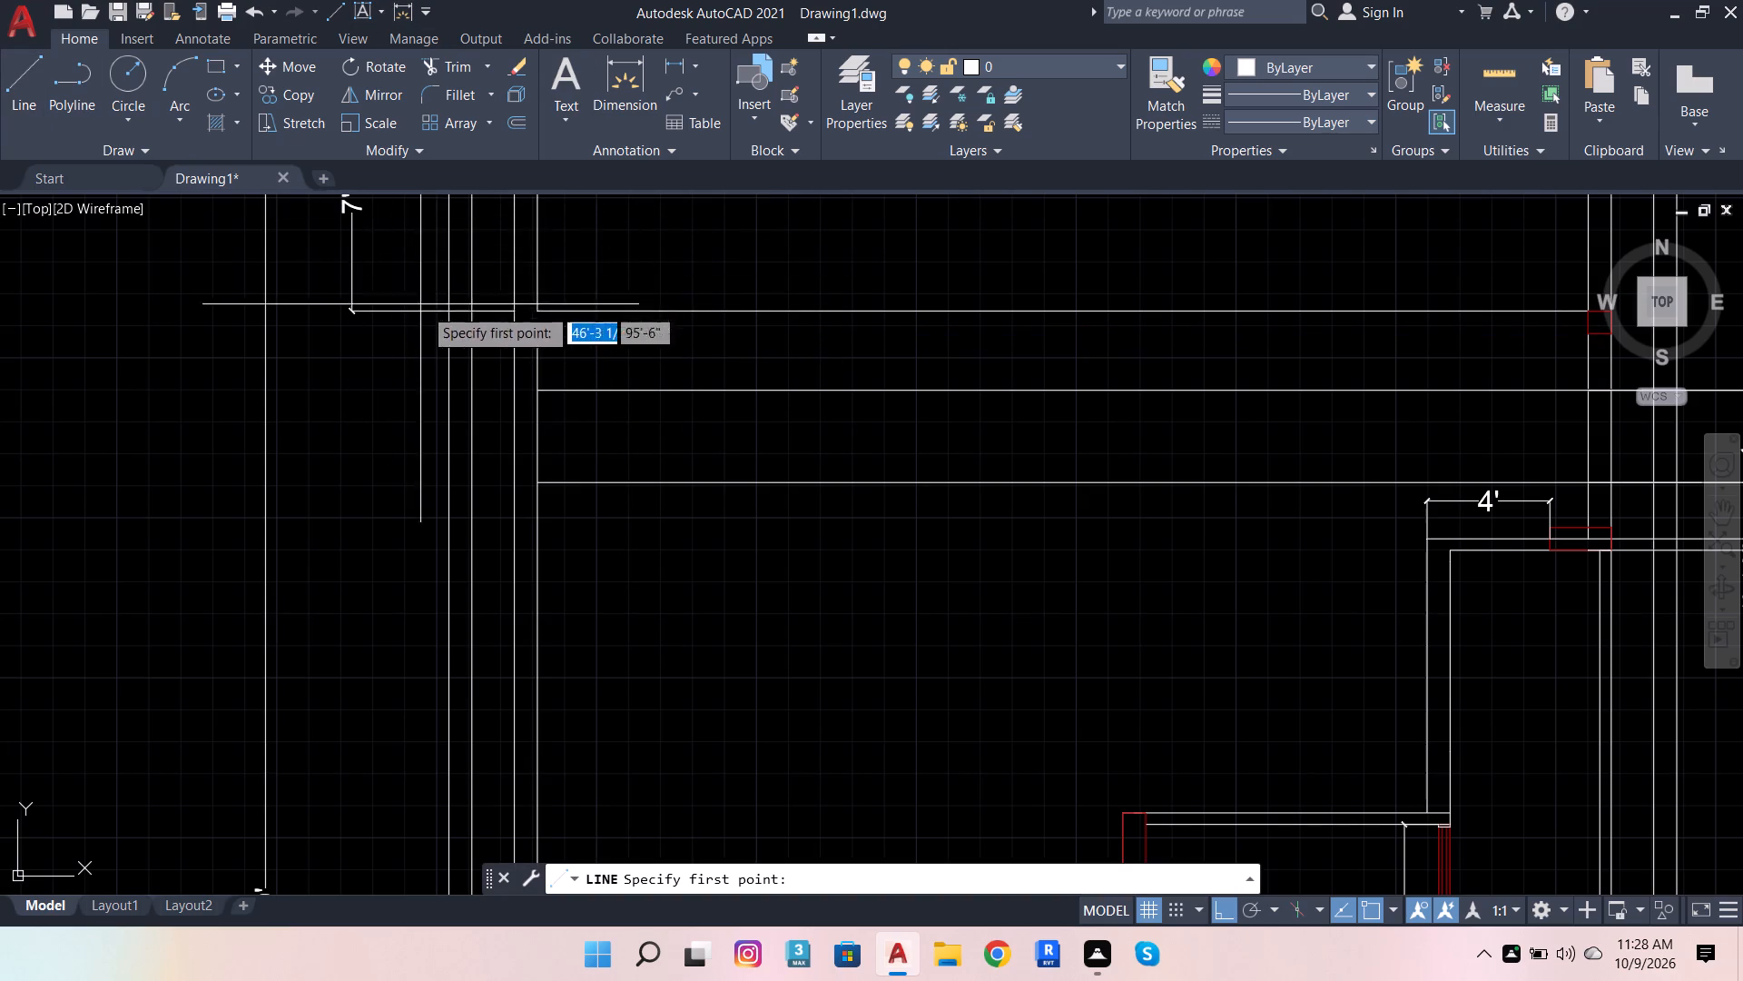
click(542, 341)
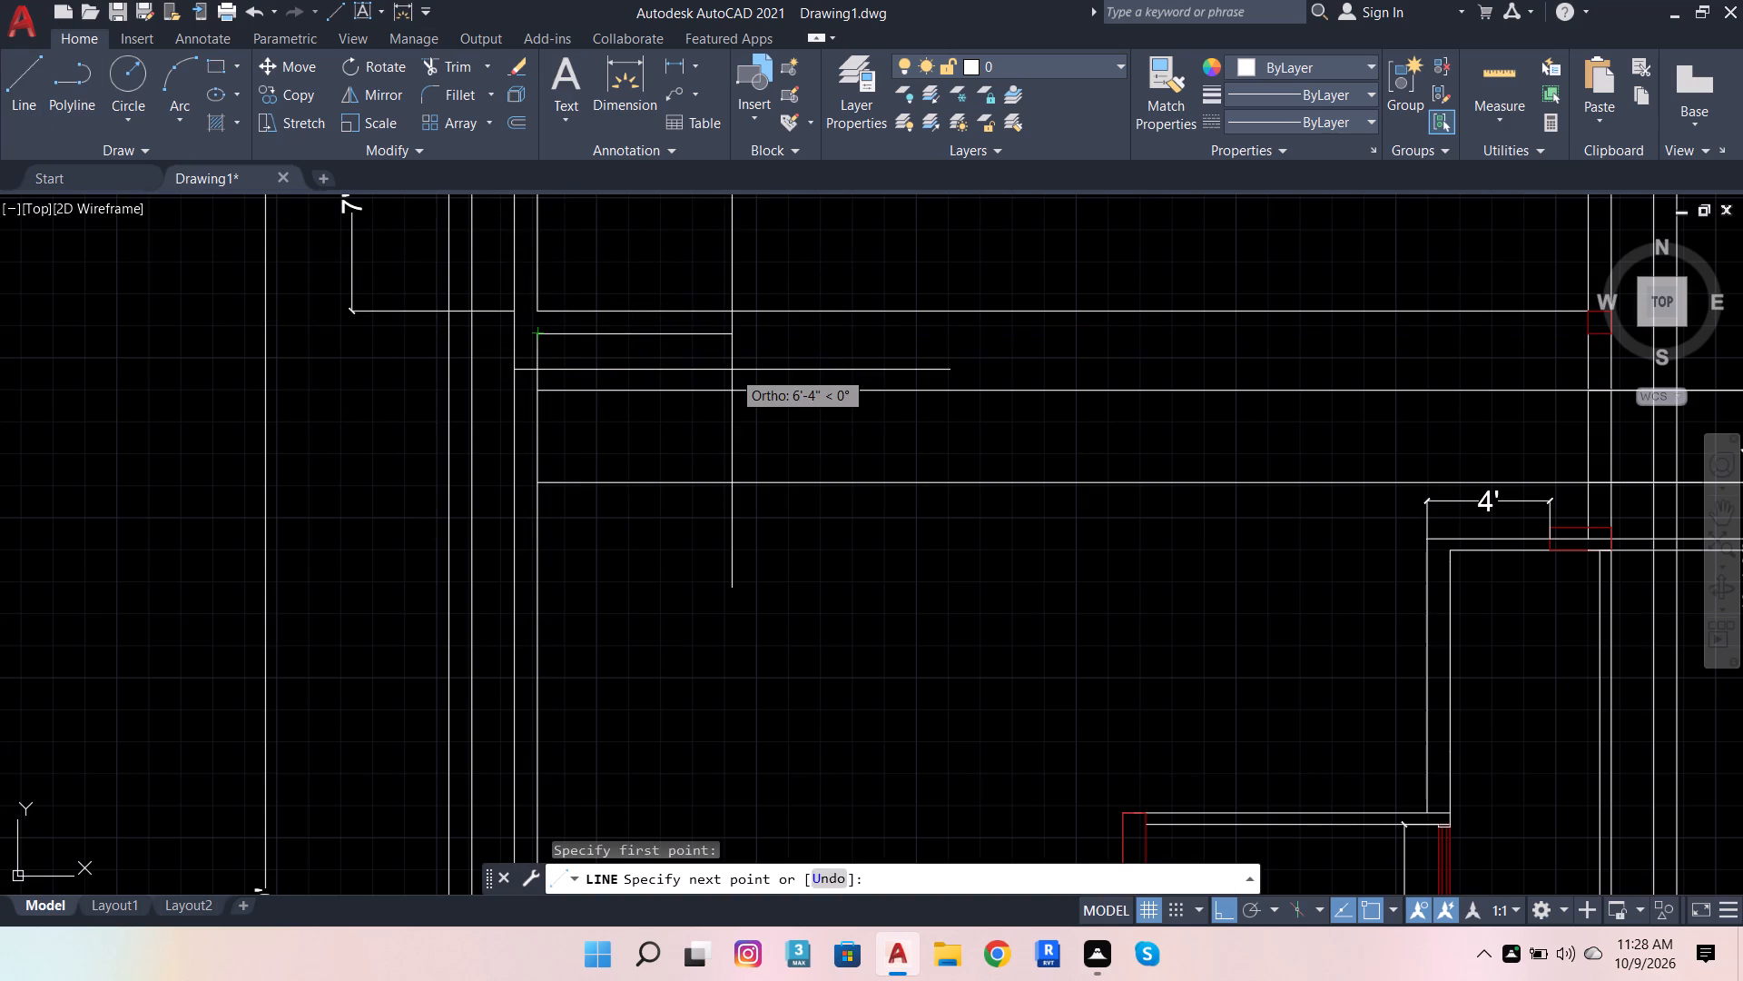
scroll(732, 371, up, 3)
scroll(715, 405, down, 2)
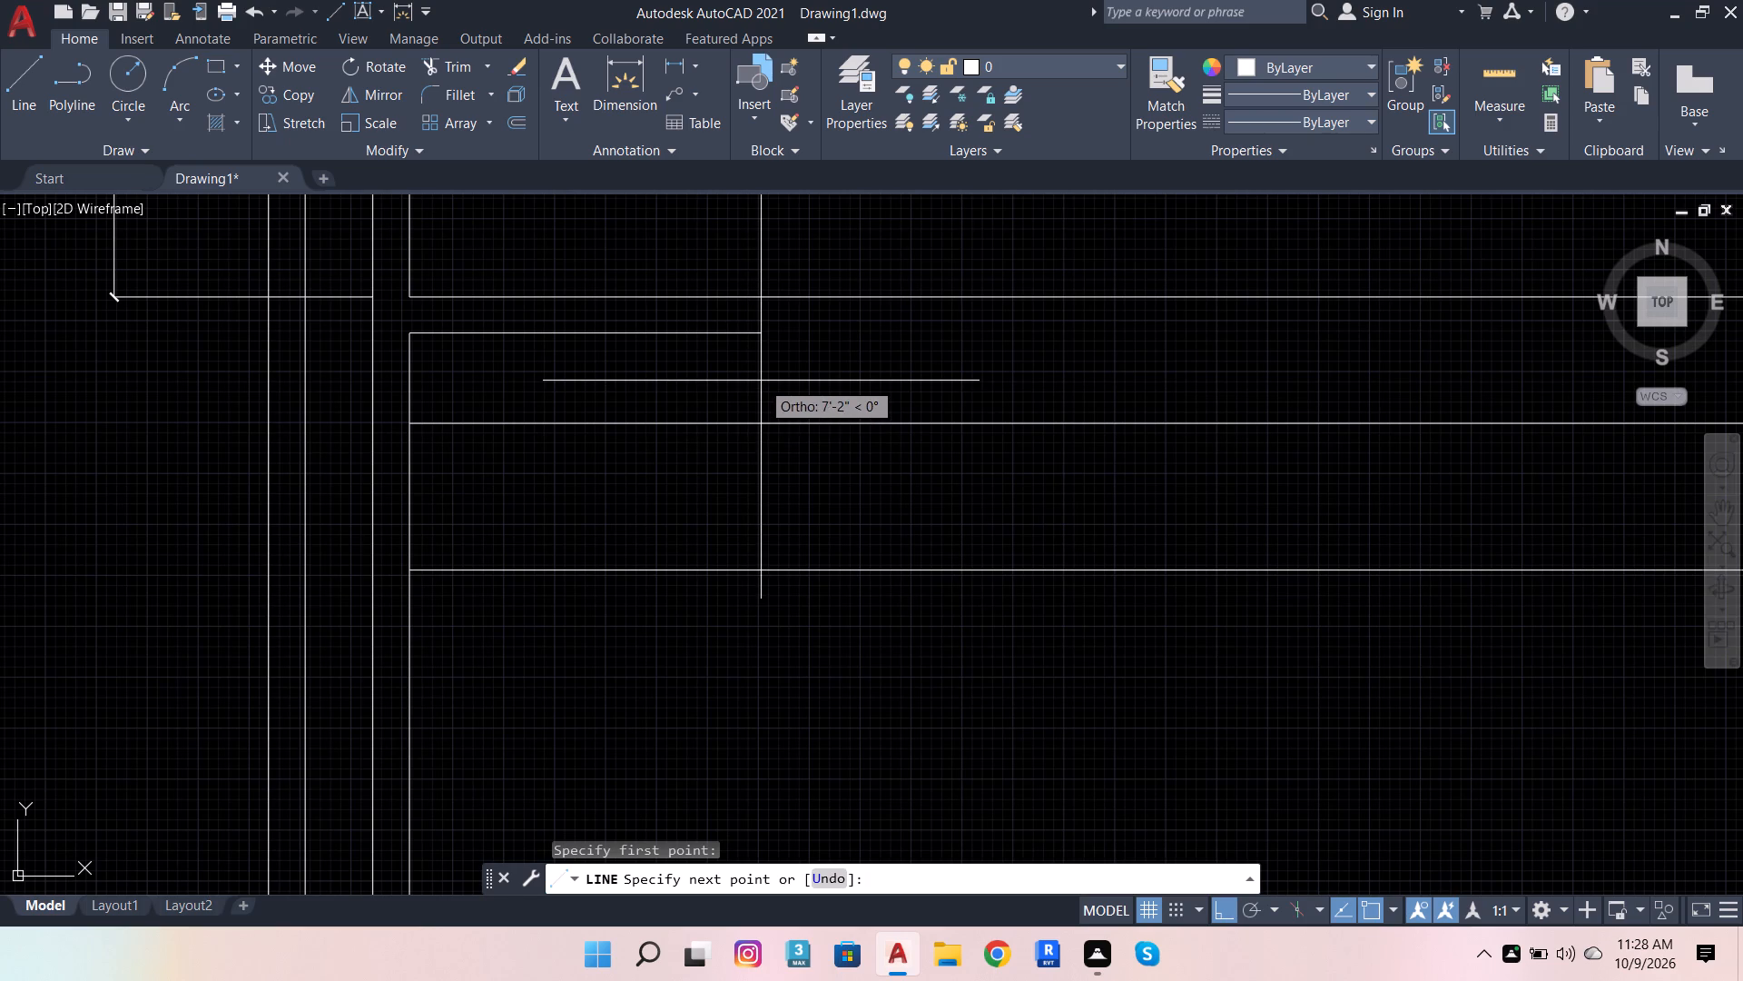
key(9)
key(Return)
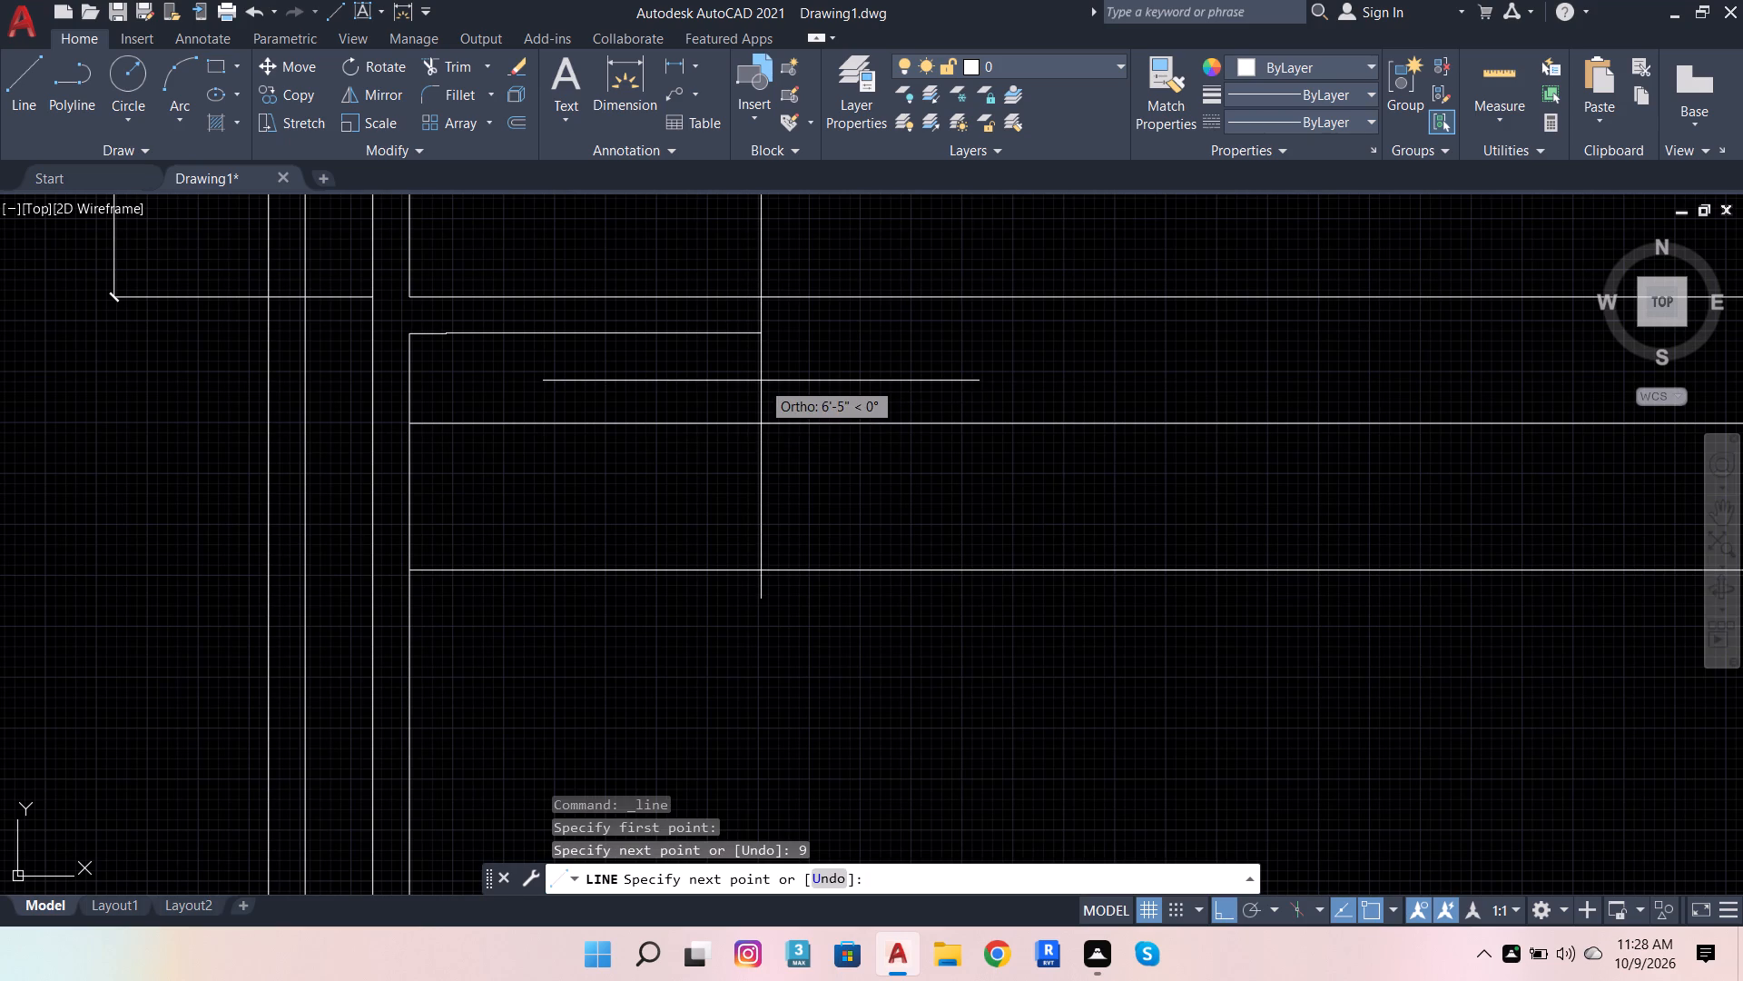
text(4')
key(Return)
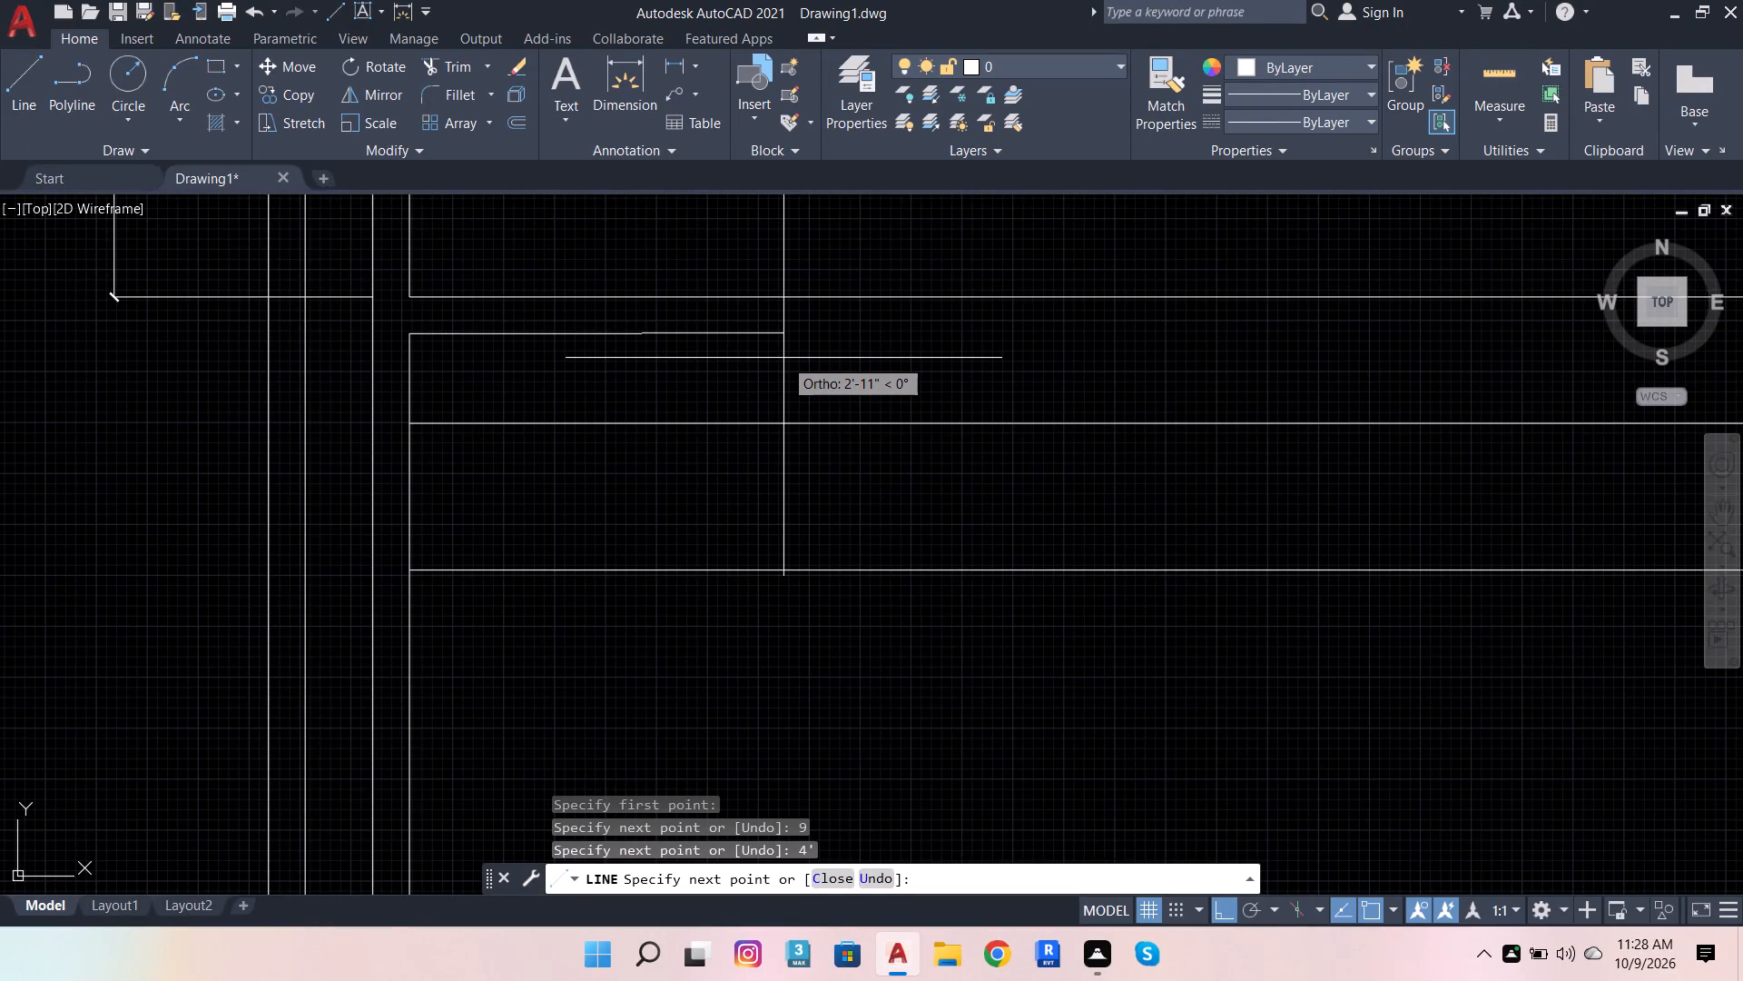
text(1')
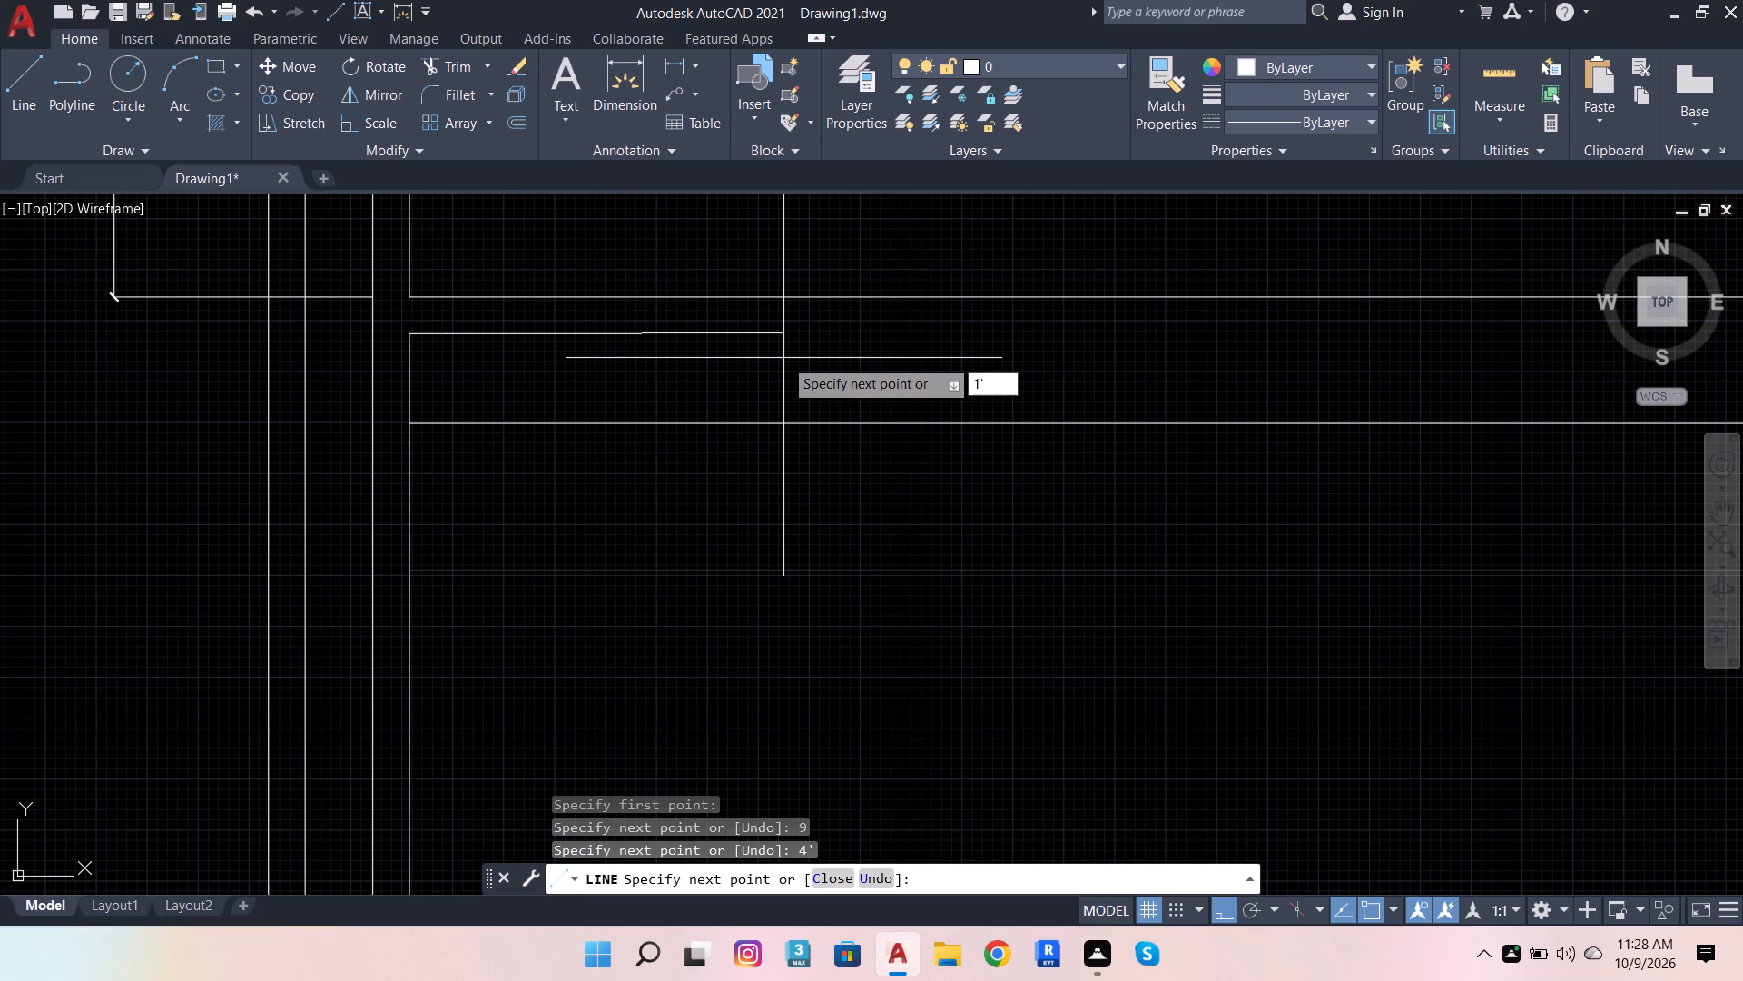
text(9.6)
key(Return)
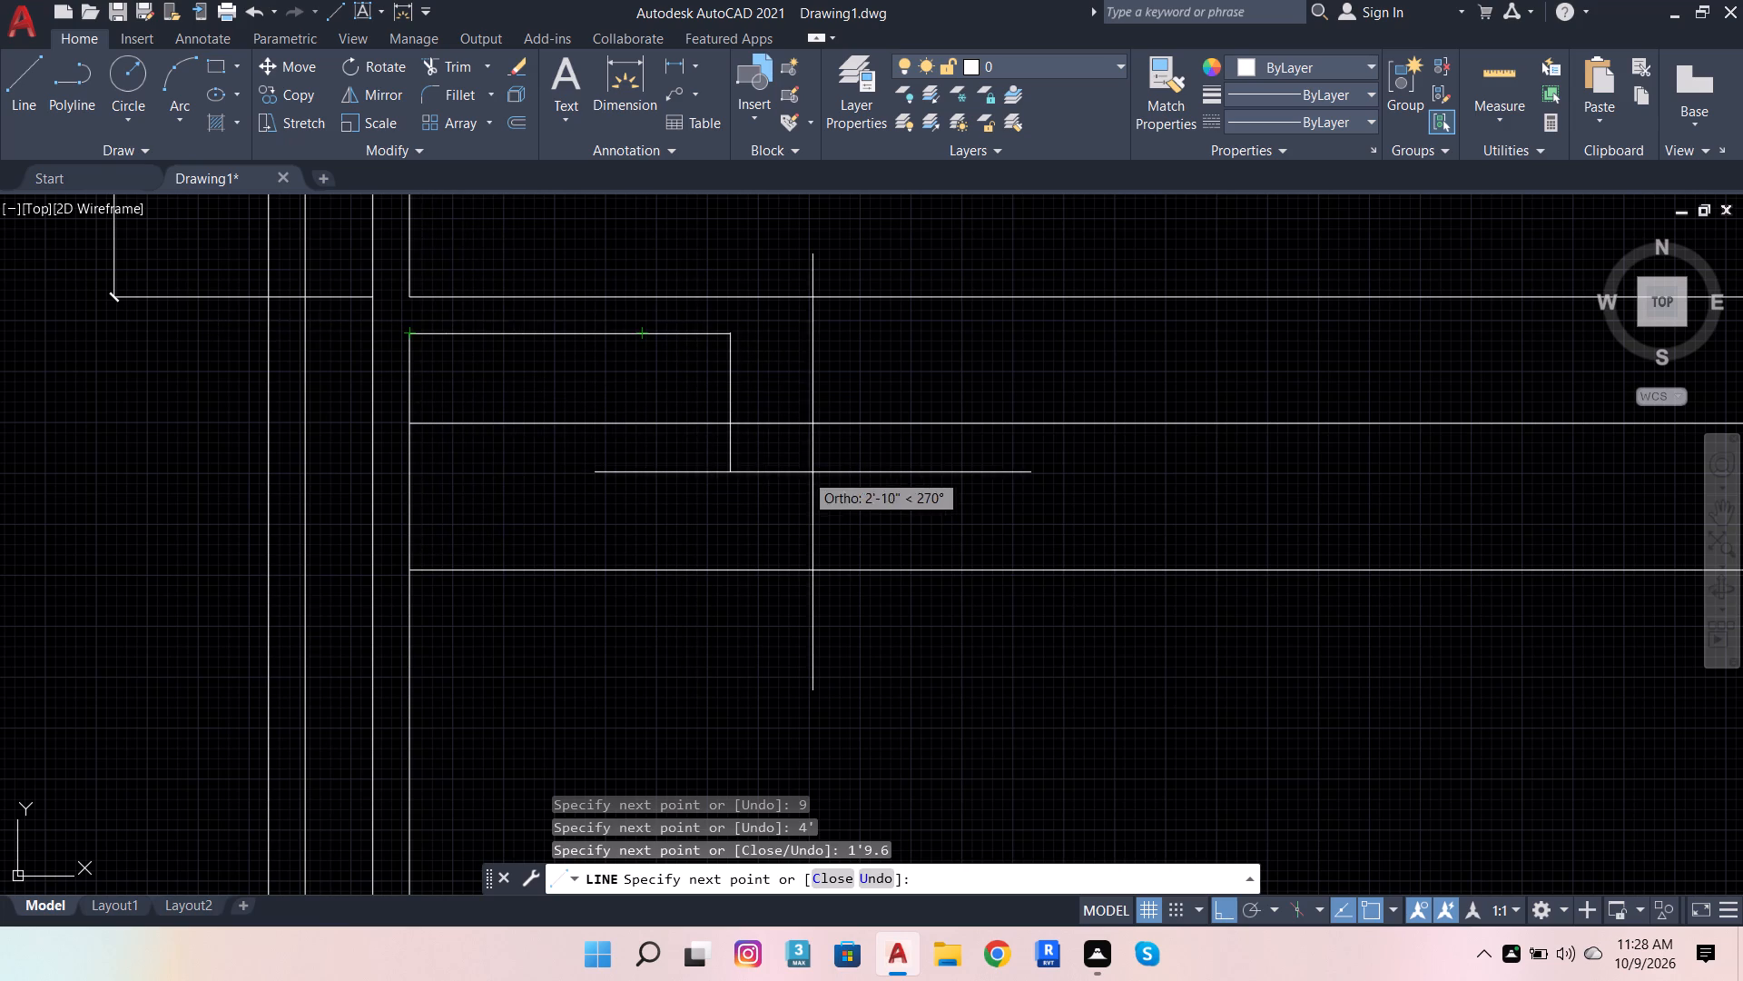
Continue the line chain east with a 4' segment and a 1'9.6" segment.
text(4')
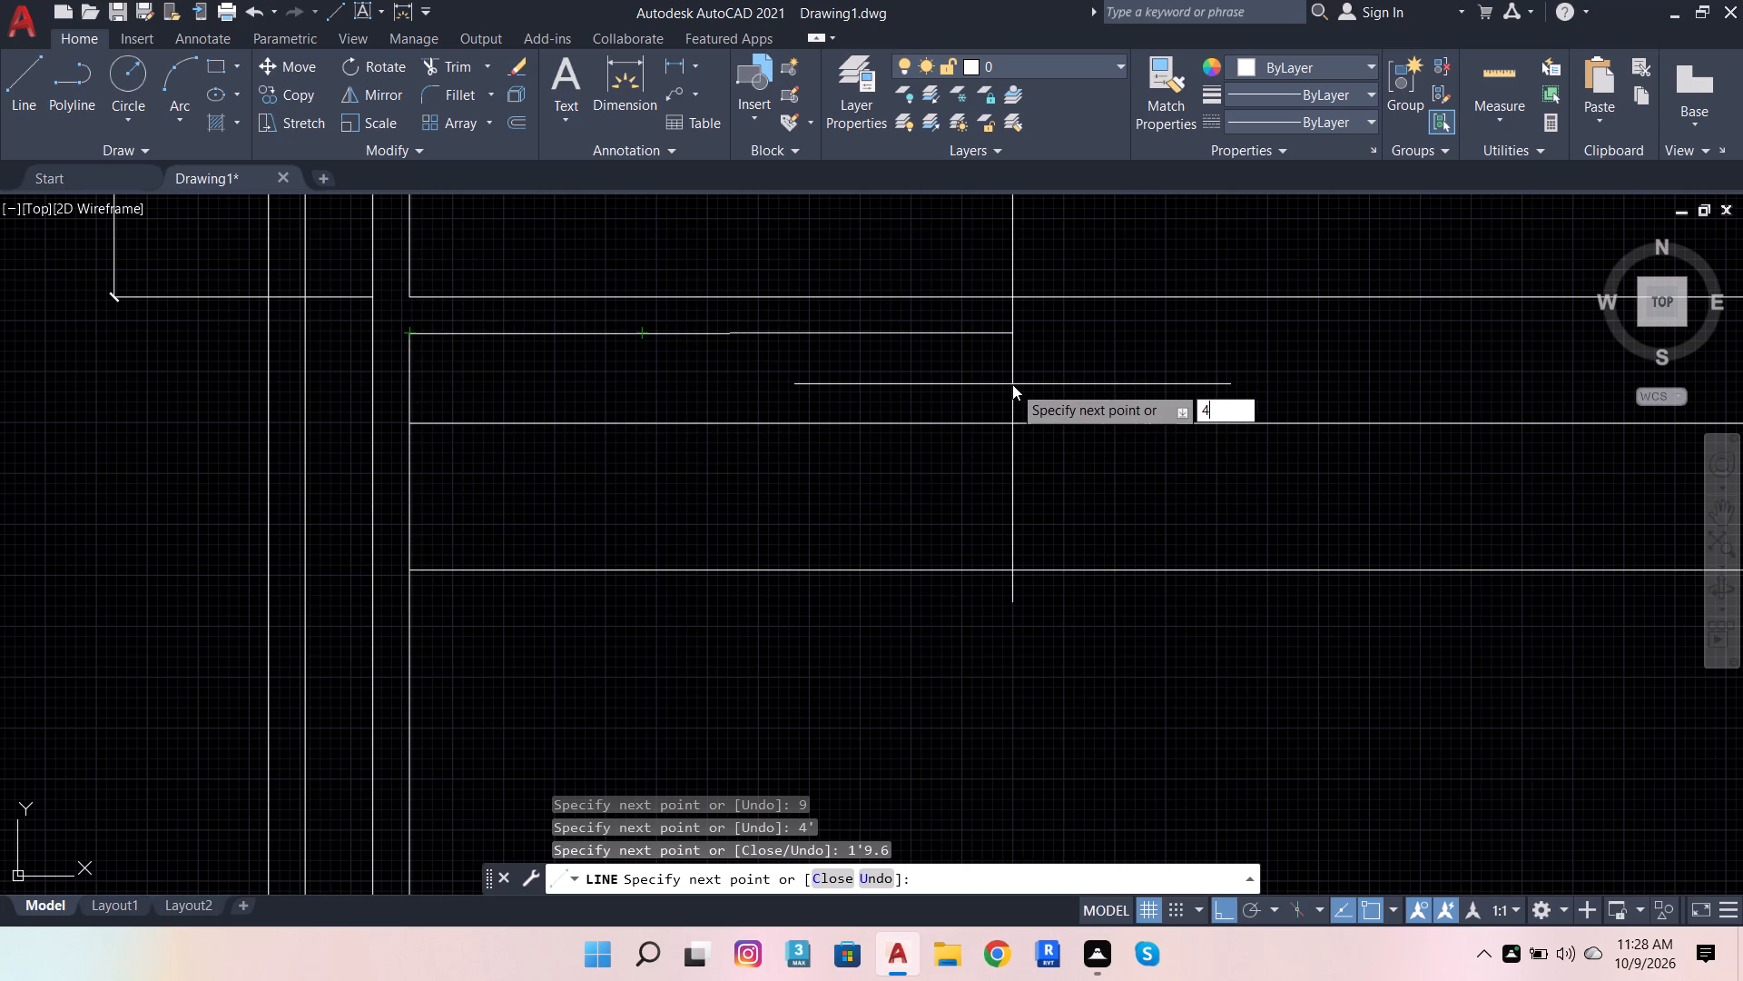
key(Return)
scroll(716, 451, down, 2)
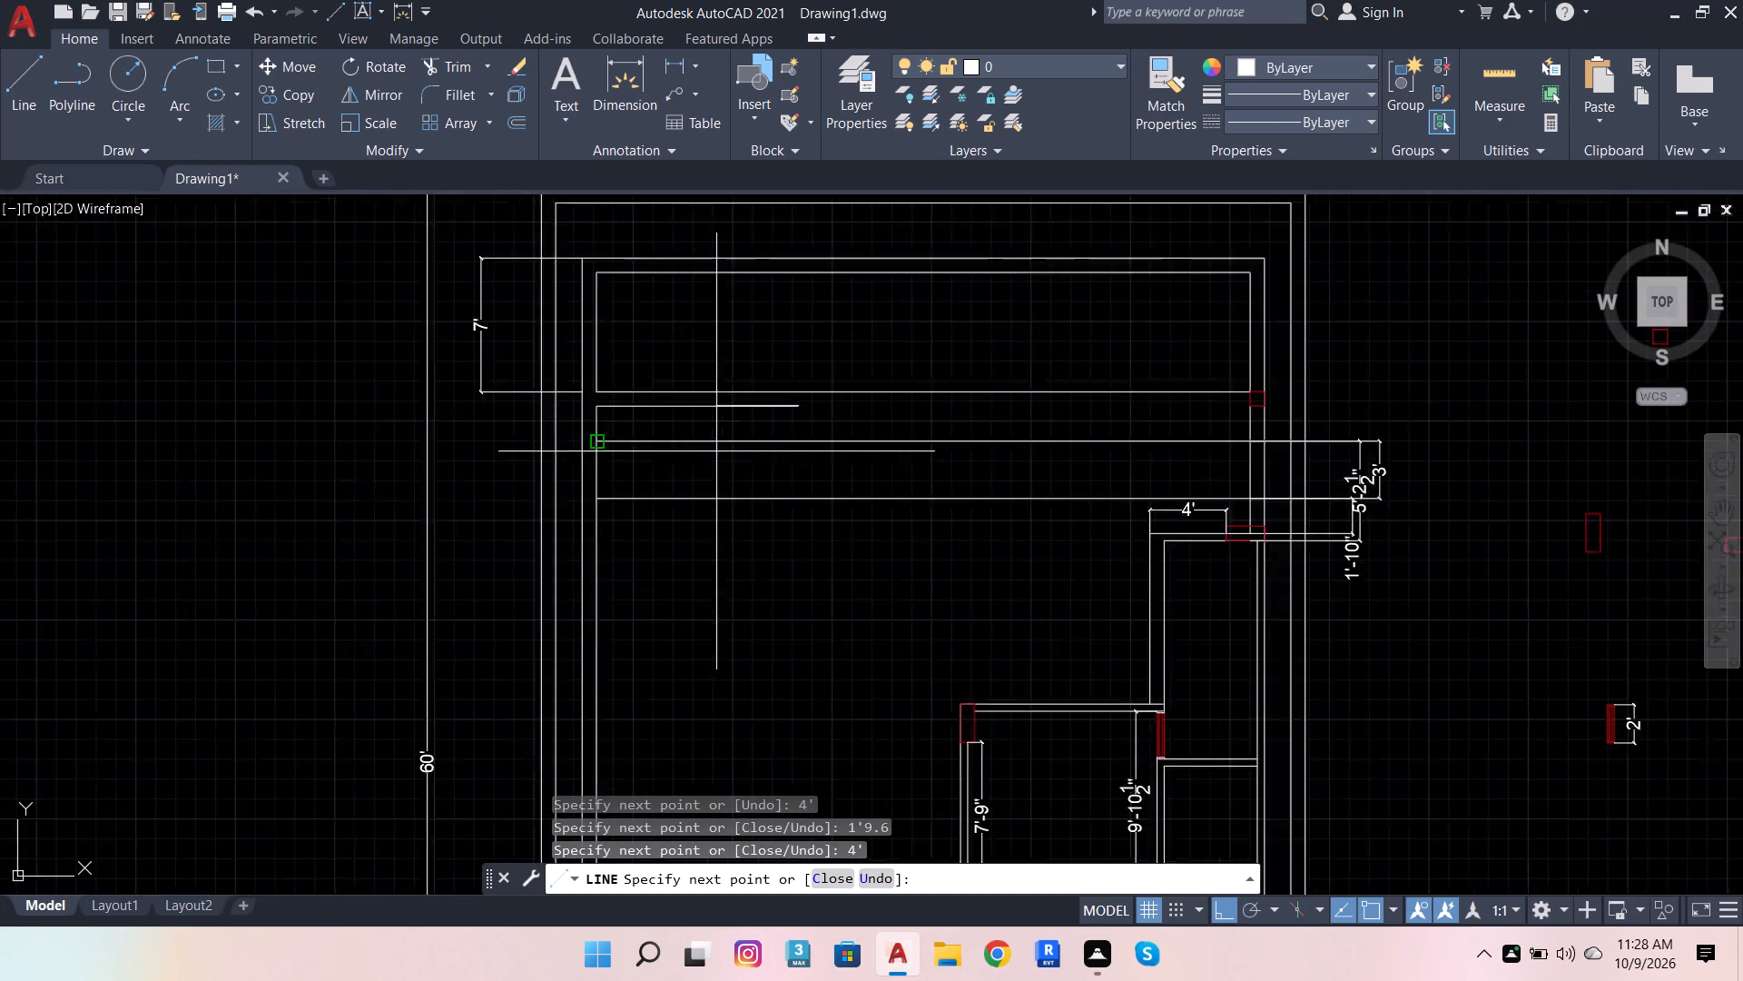
scroll(716, 451, down, 1)
scroll(714, 426, up, 3)
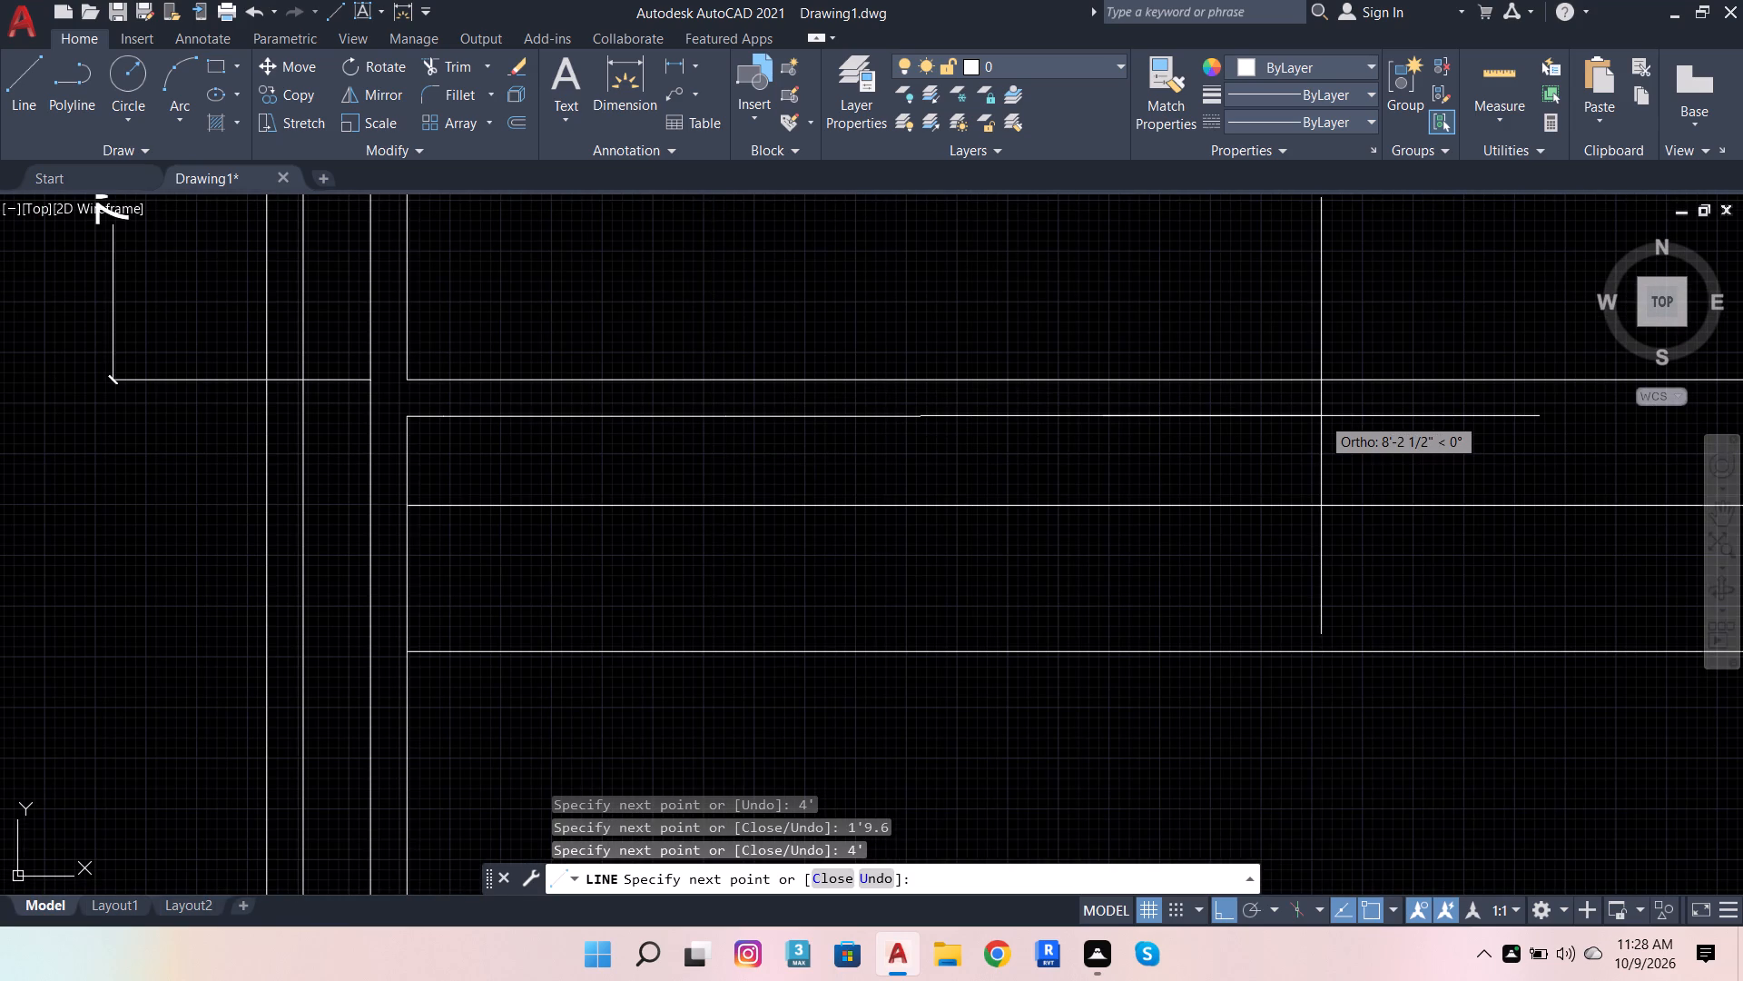
text(1')
key(9)
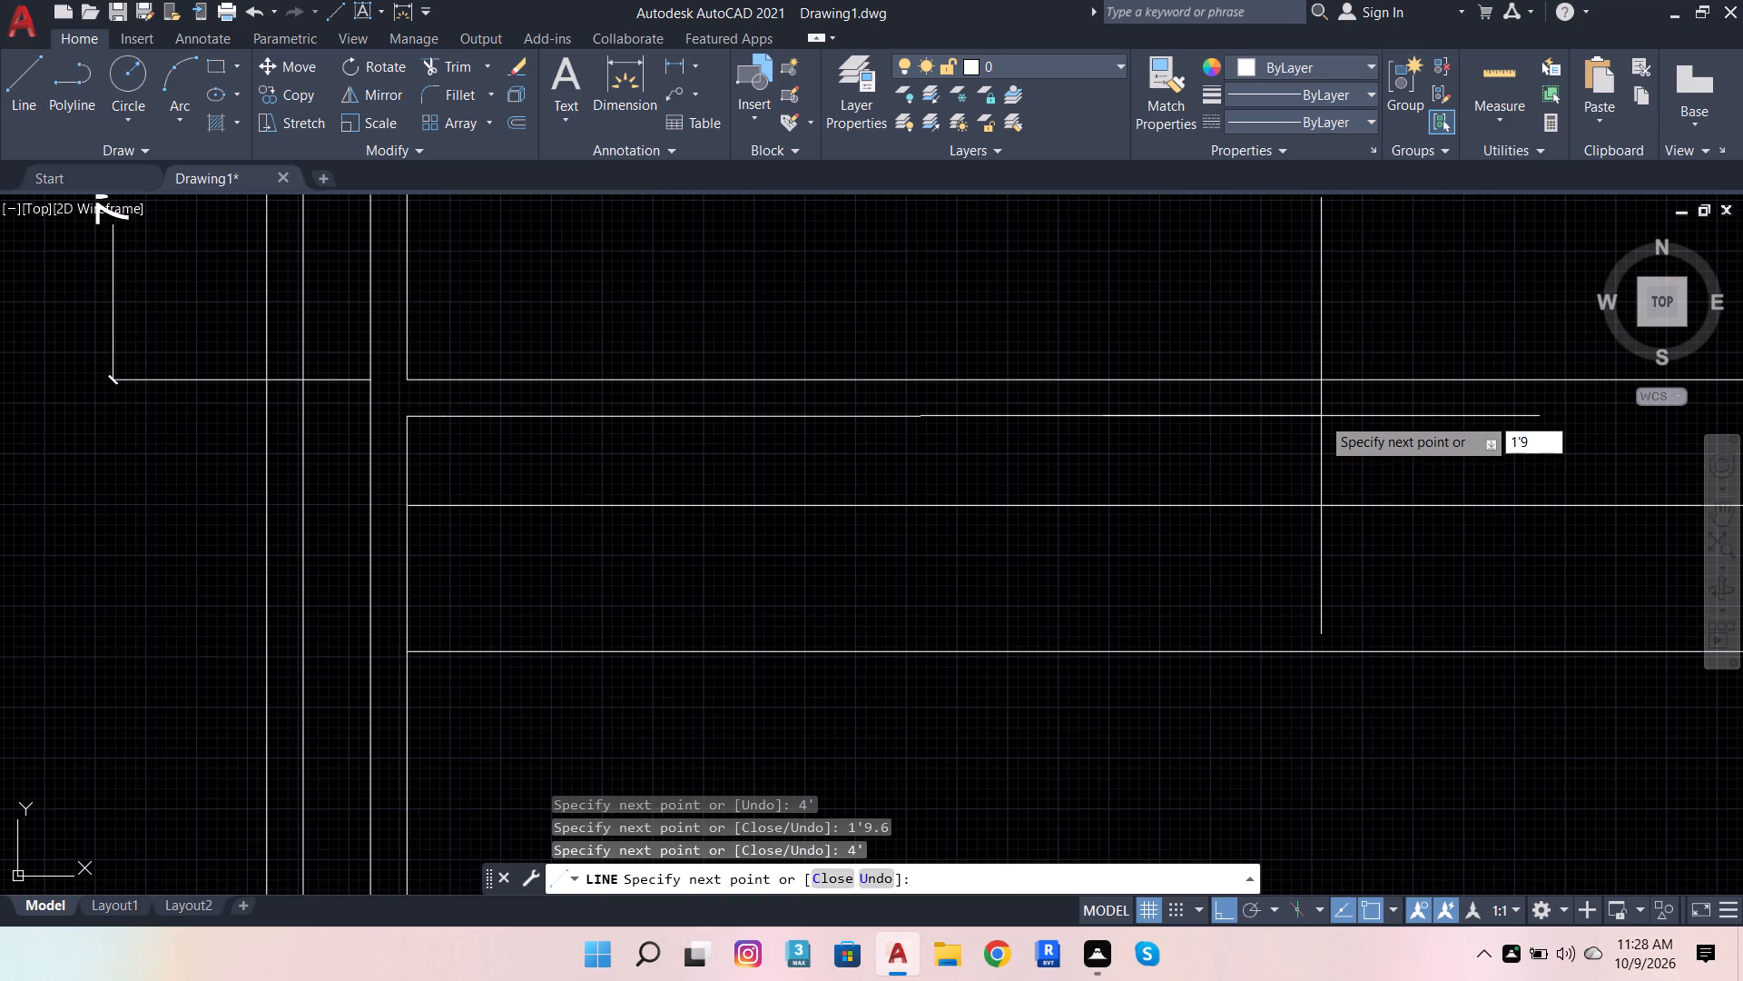
text(.6)
key(Return)
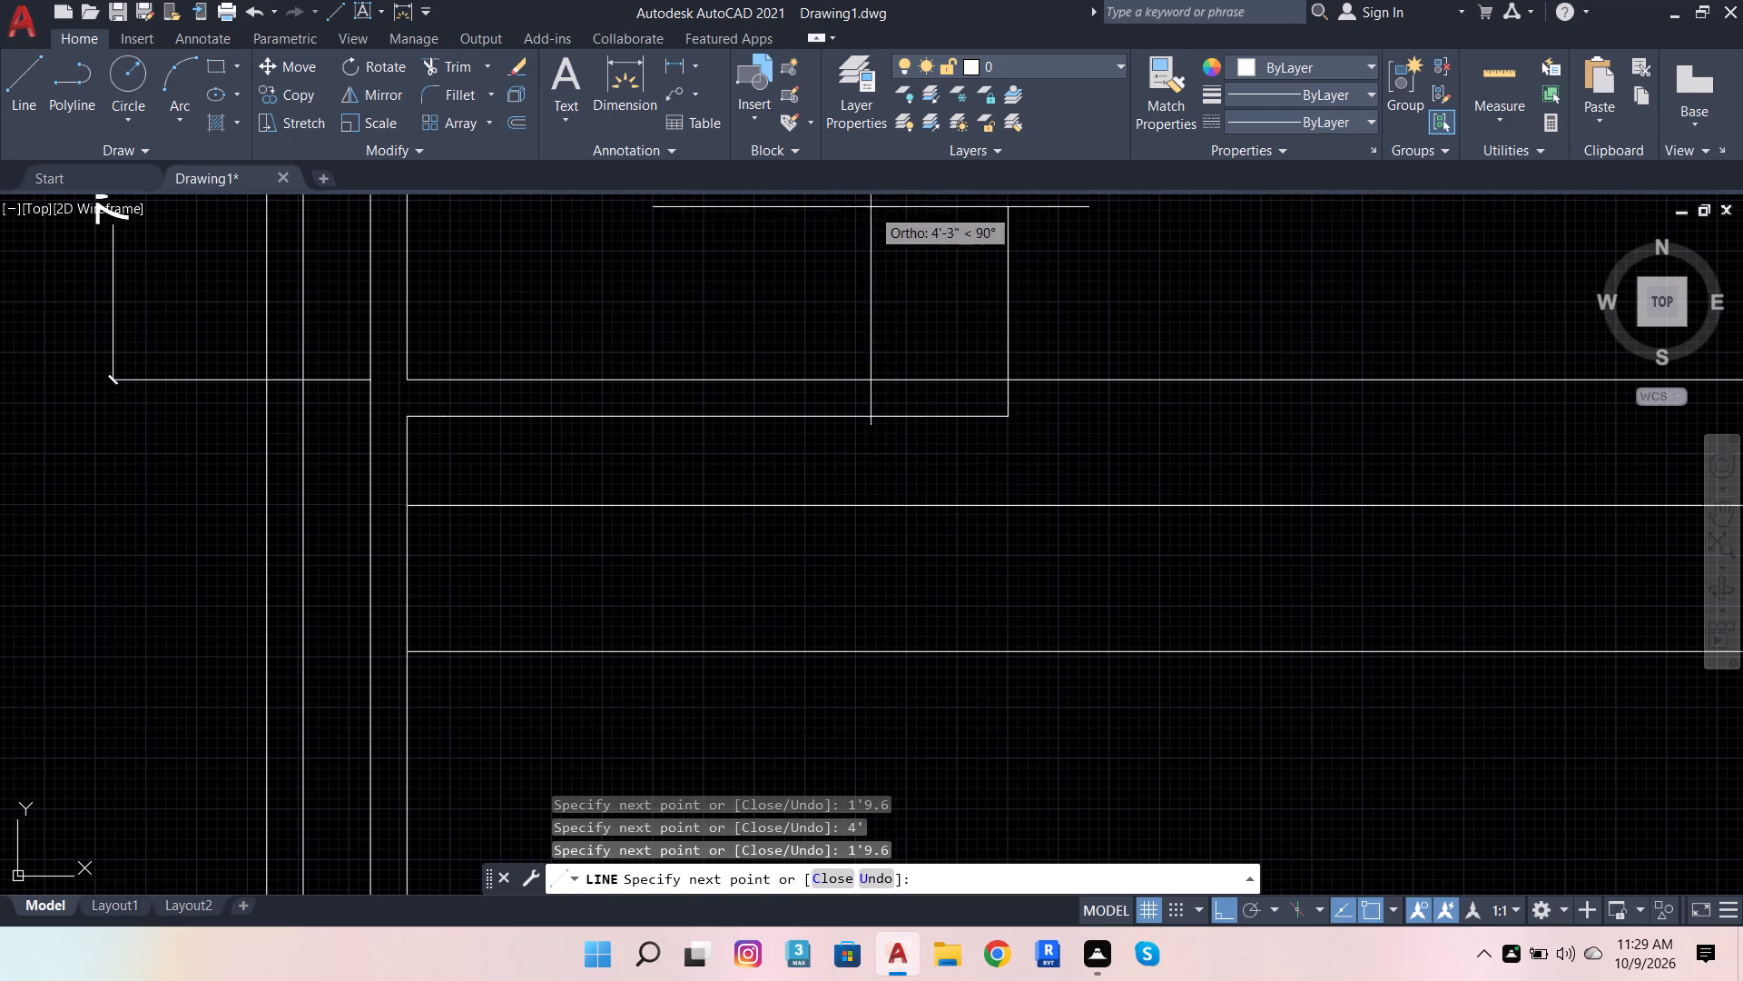
Extend the line chain further east with a 9" segment and a 4'3" segment.
scroll(908, 180, down, 2)
scroll(810, 452, down, 2)
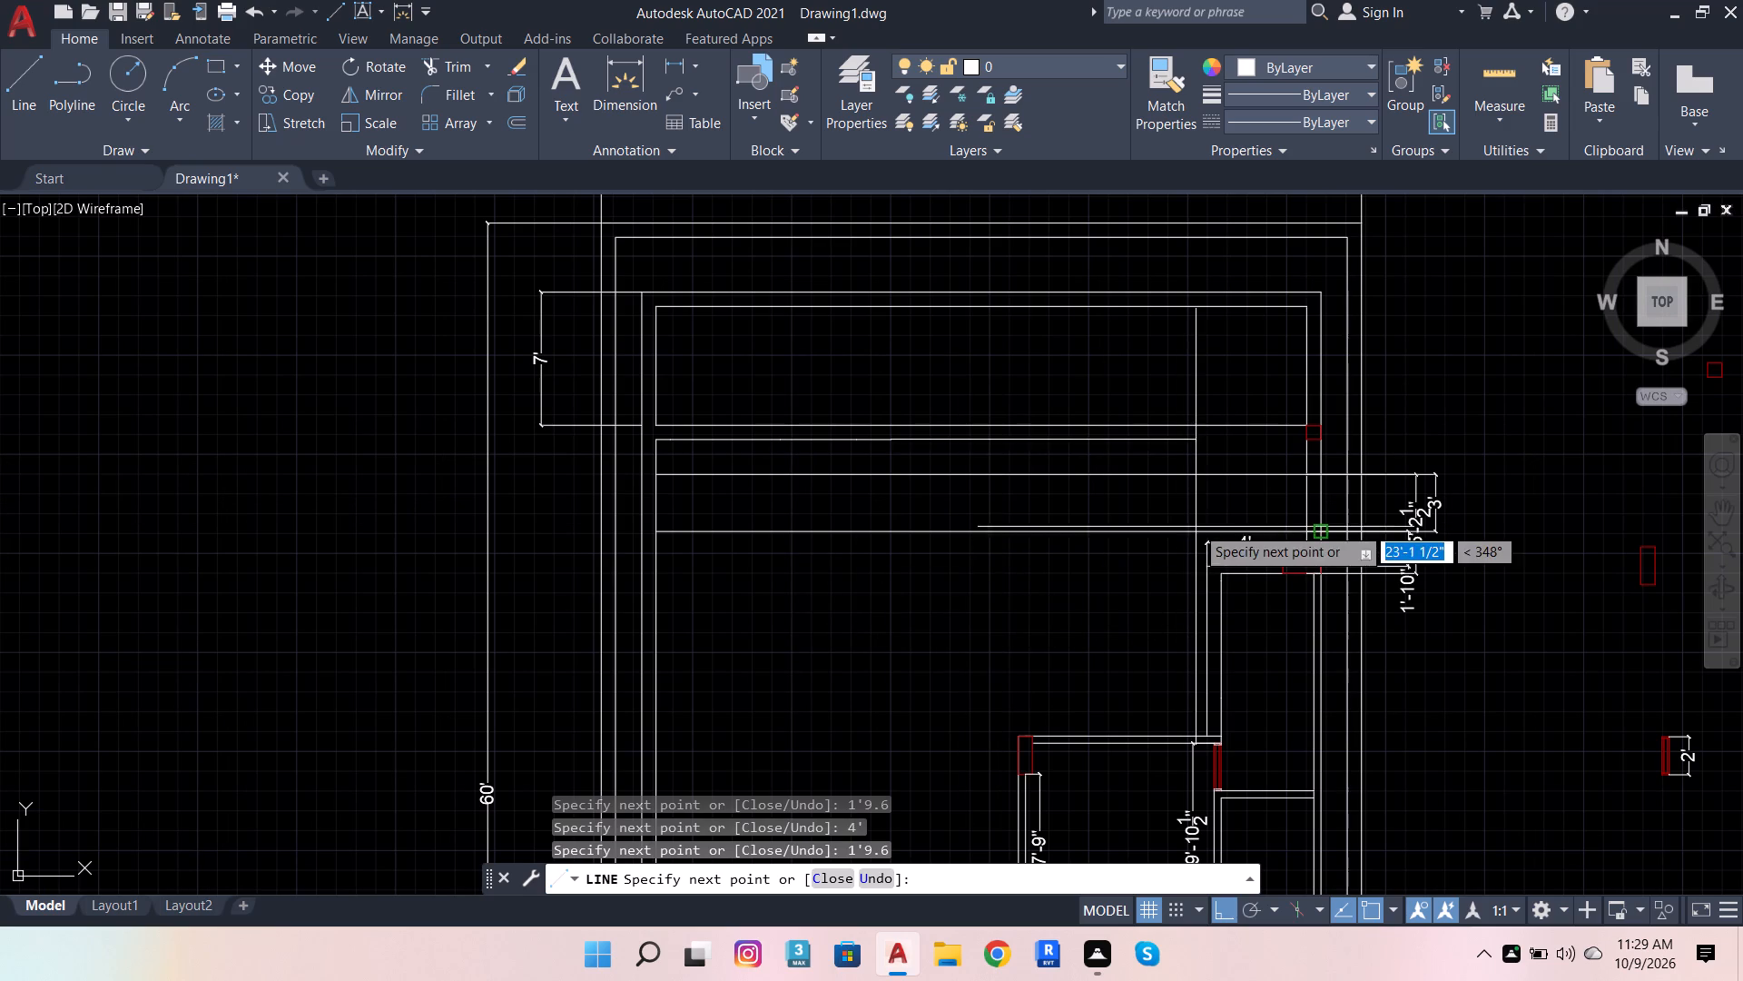
scroll(1163, 411, up, 3)
scroll(1309, 610, down, 3)
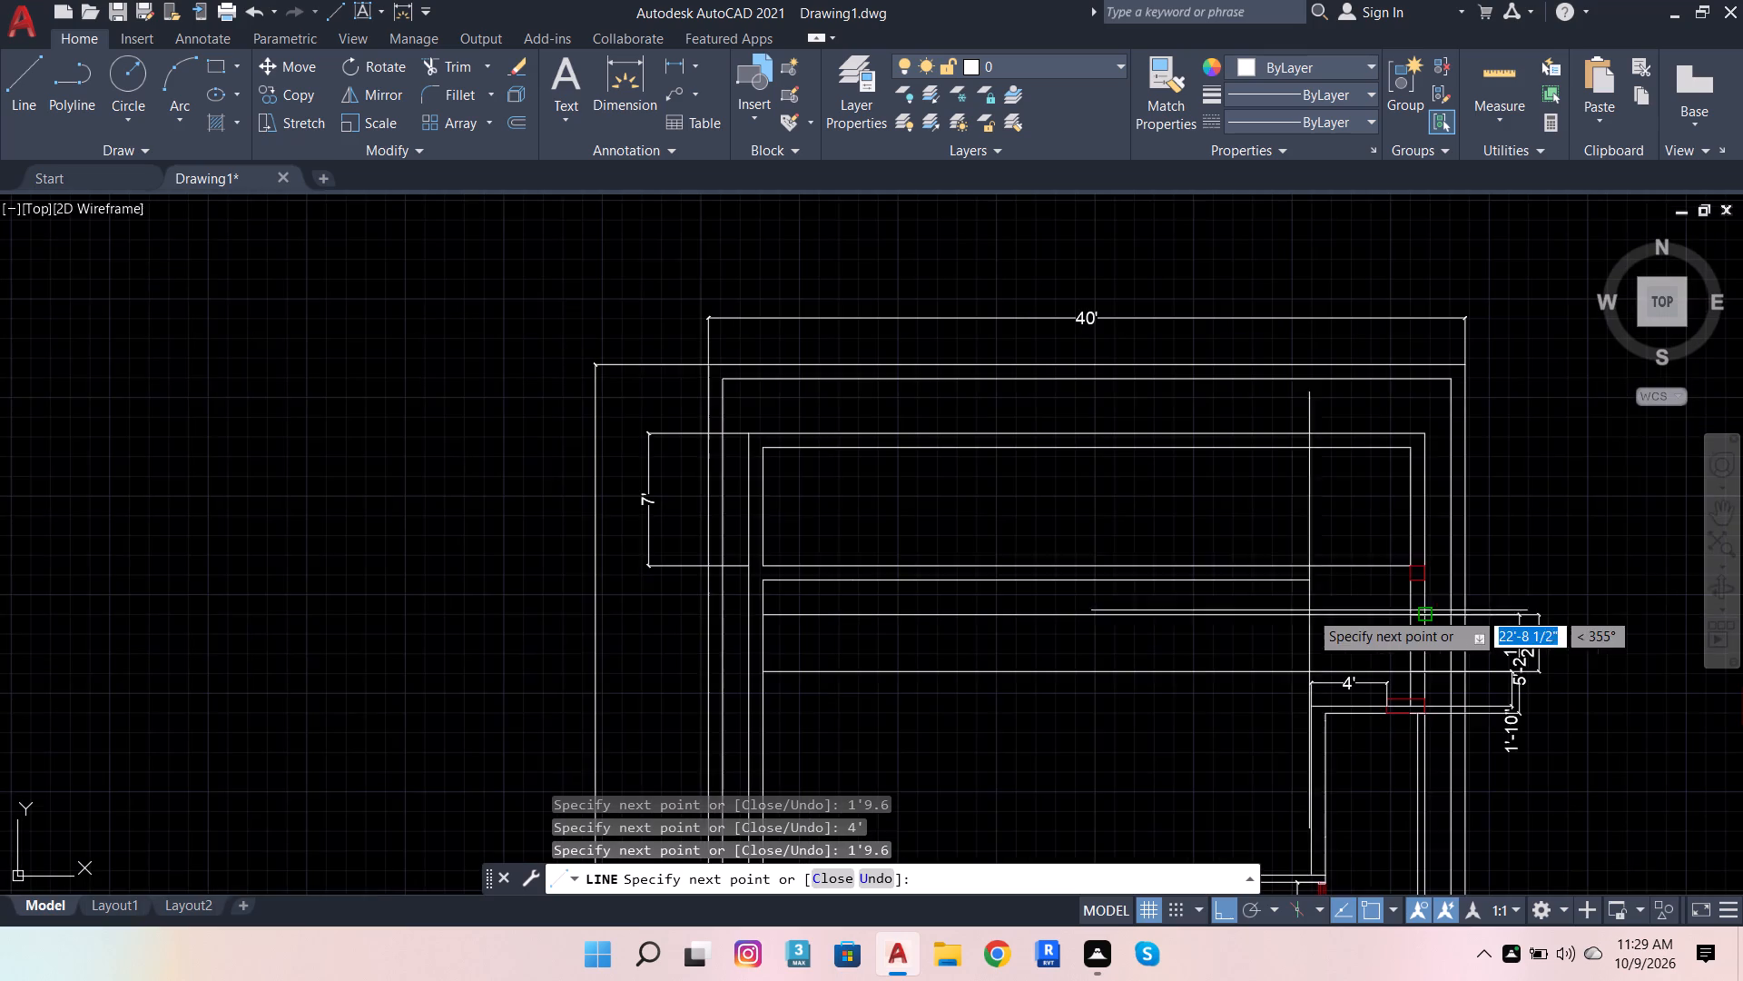
scroll(1030, 599, up, 3)
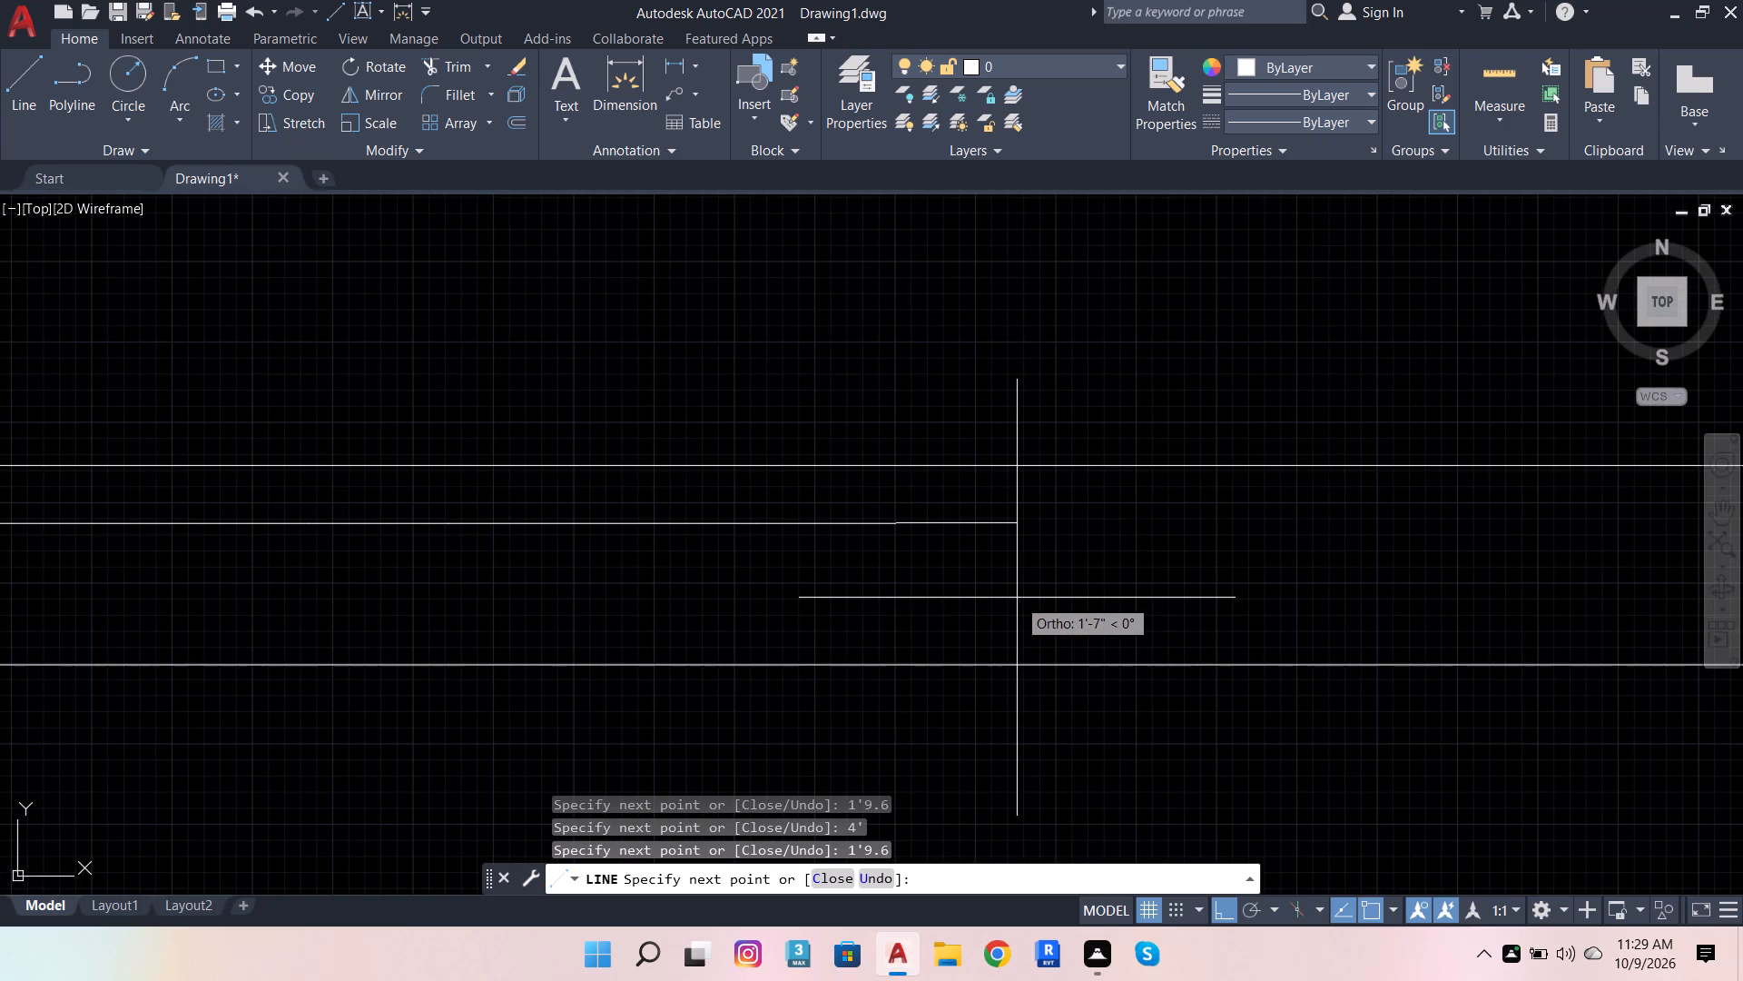
key(9)
key(Return)
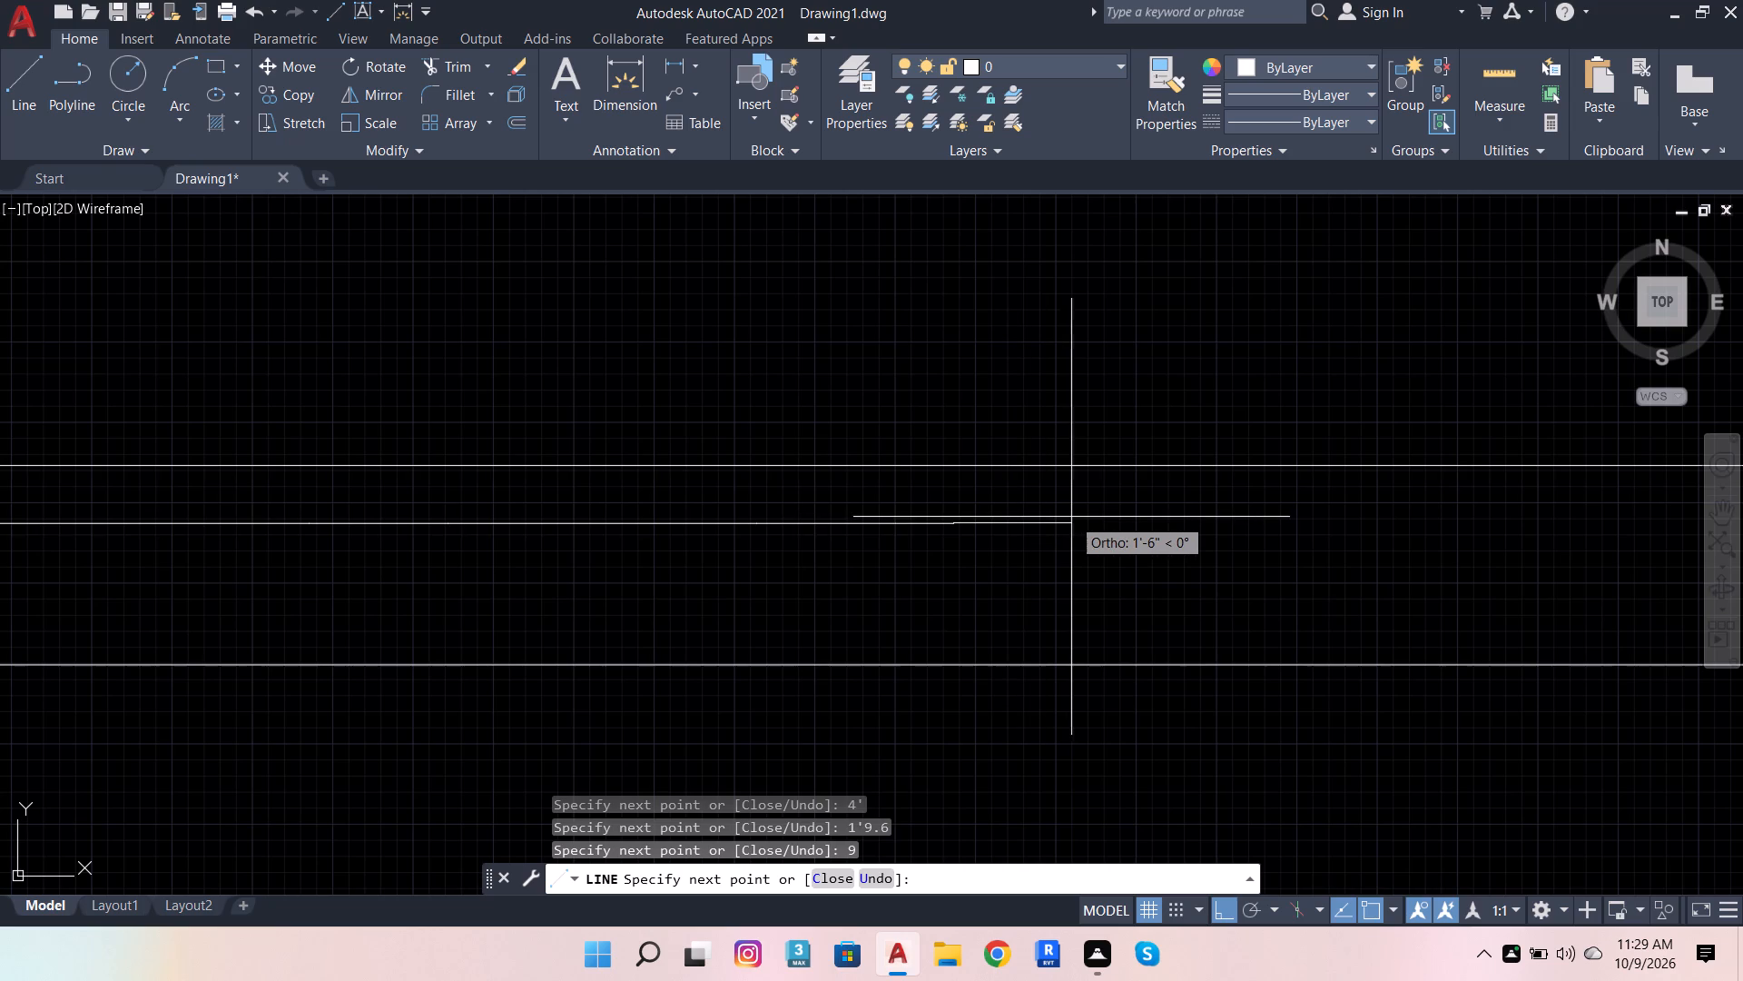
text(4')
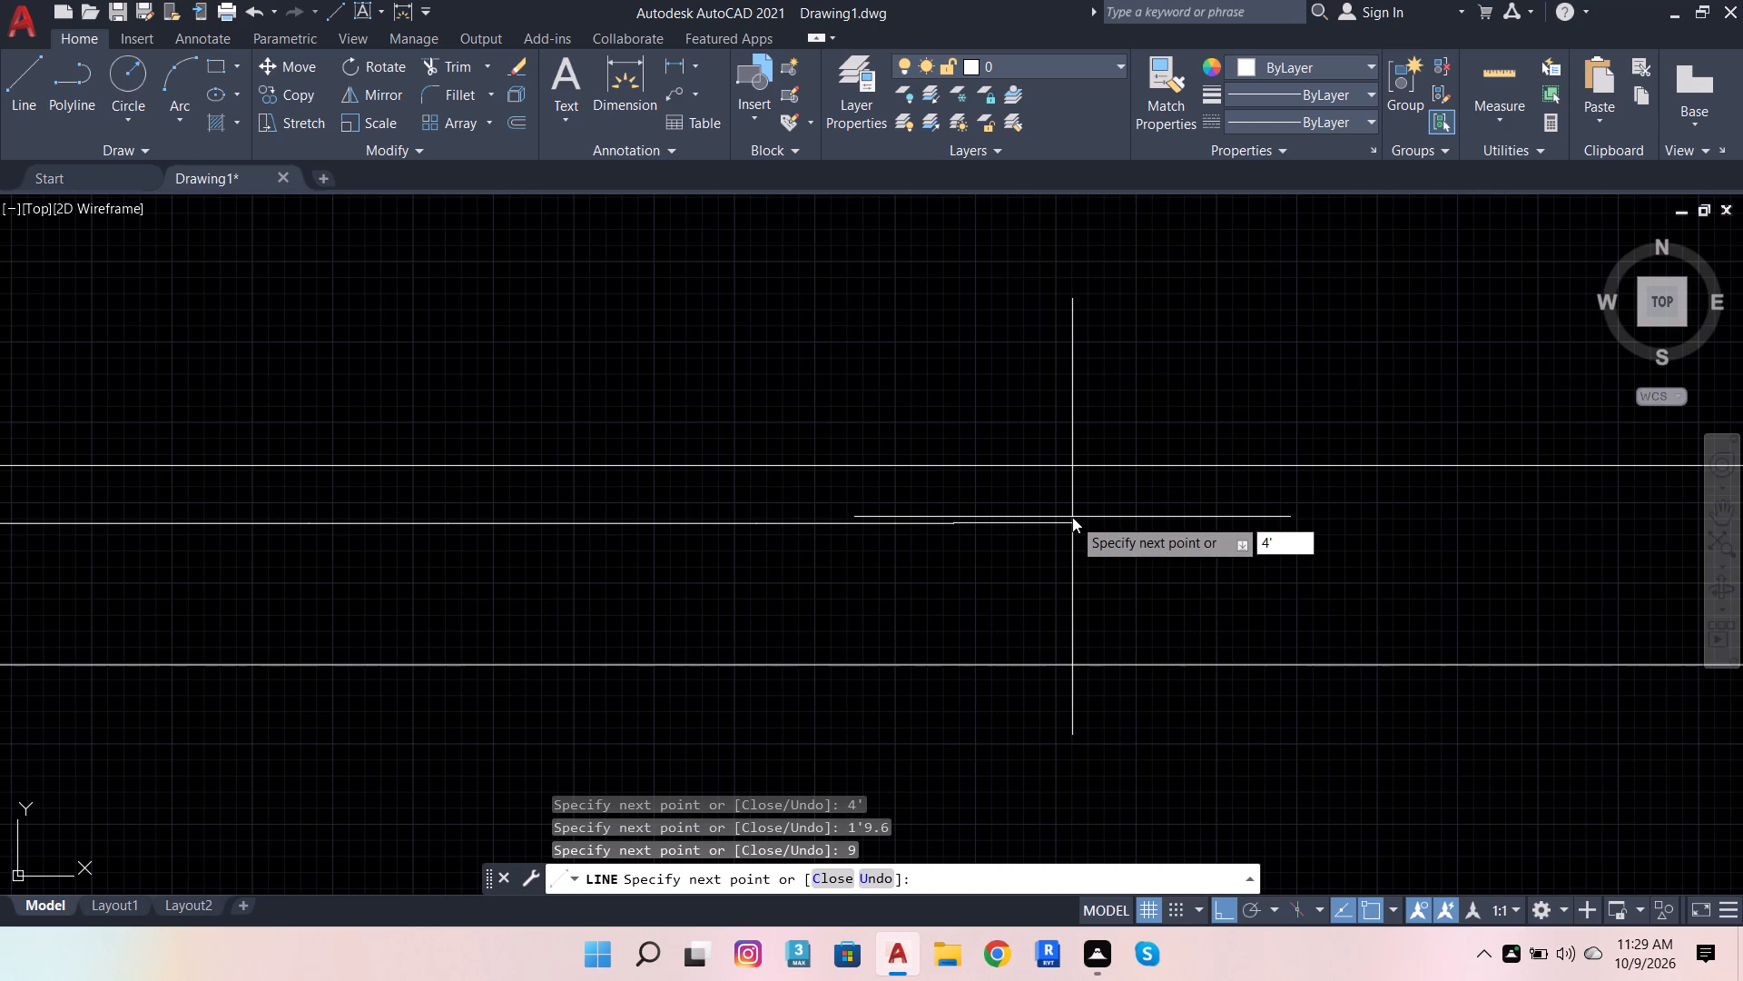
key(3)
key(Return)
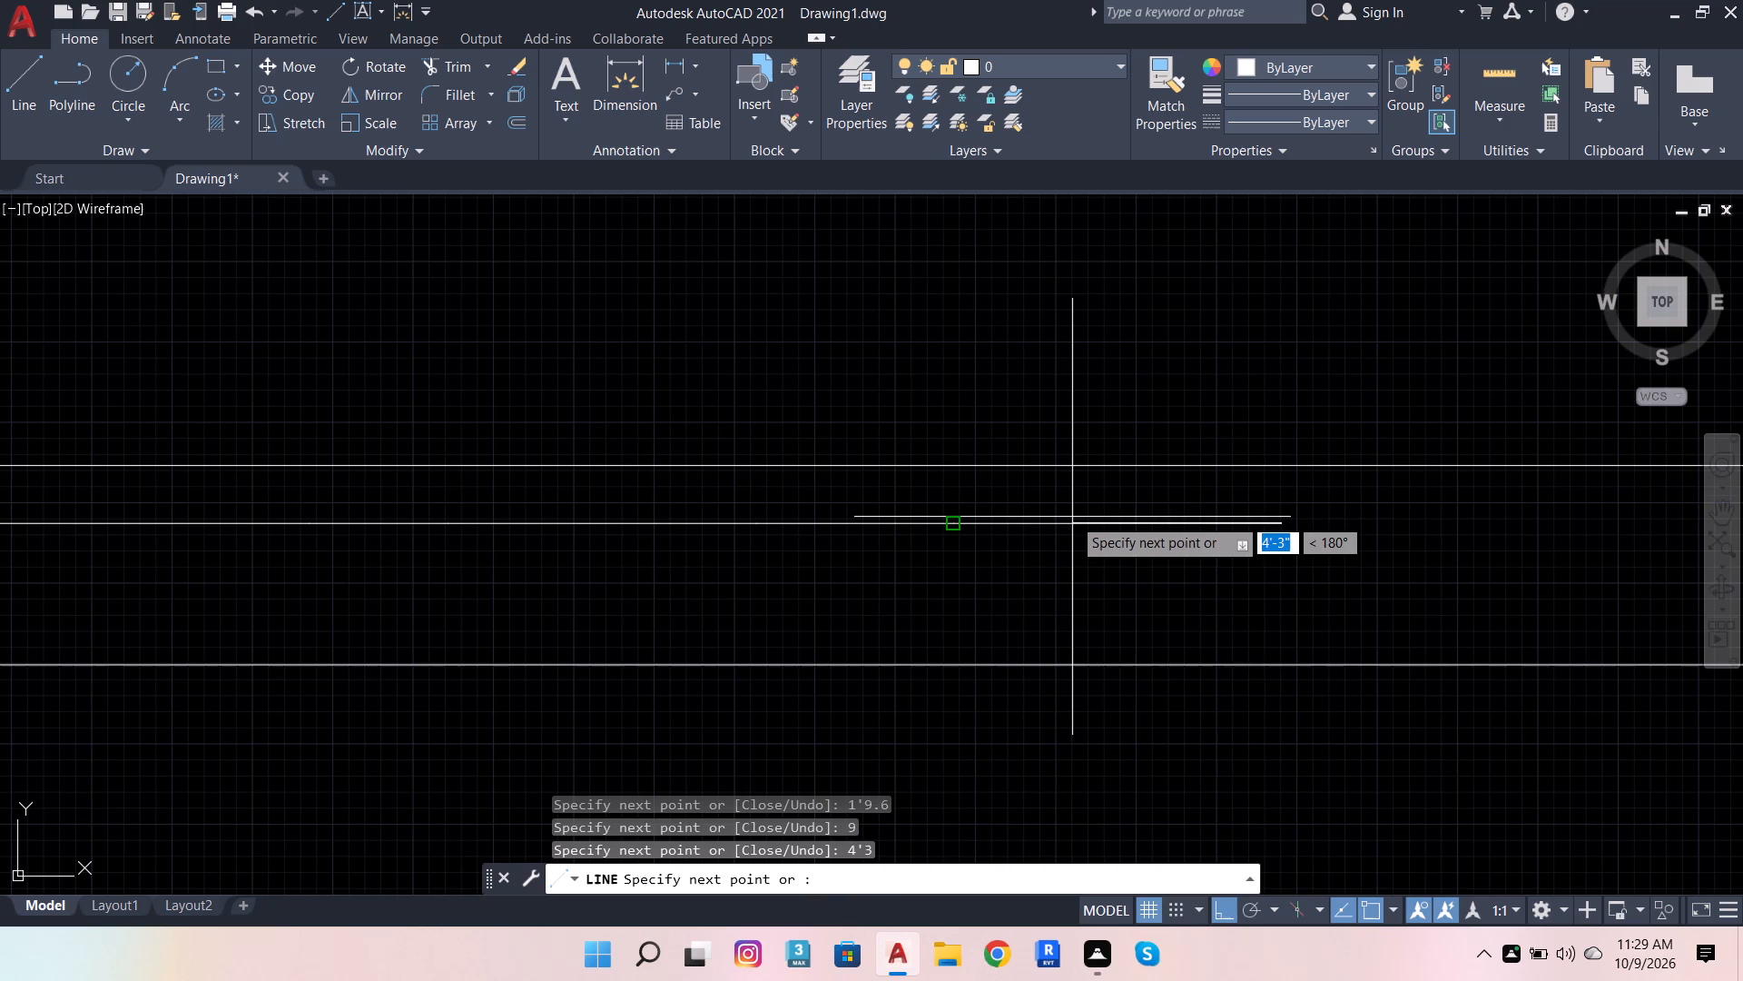
Add 4" and 3' segments to the chain, undoing the slanted 3' segment and redrawing it straight east.
scroll(855, 468, down, 2)
scroll(1108, 498, up, 1)
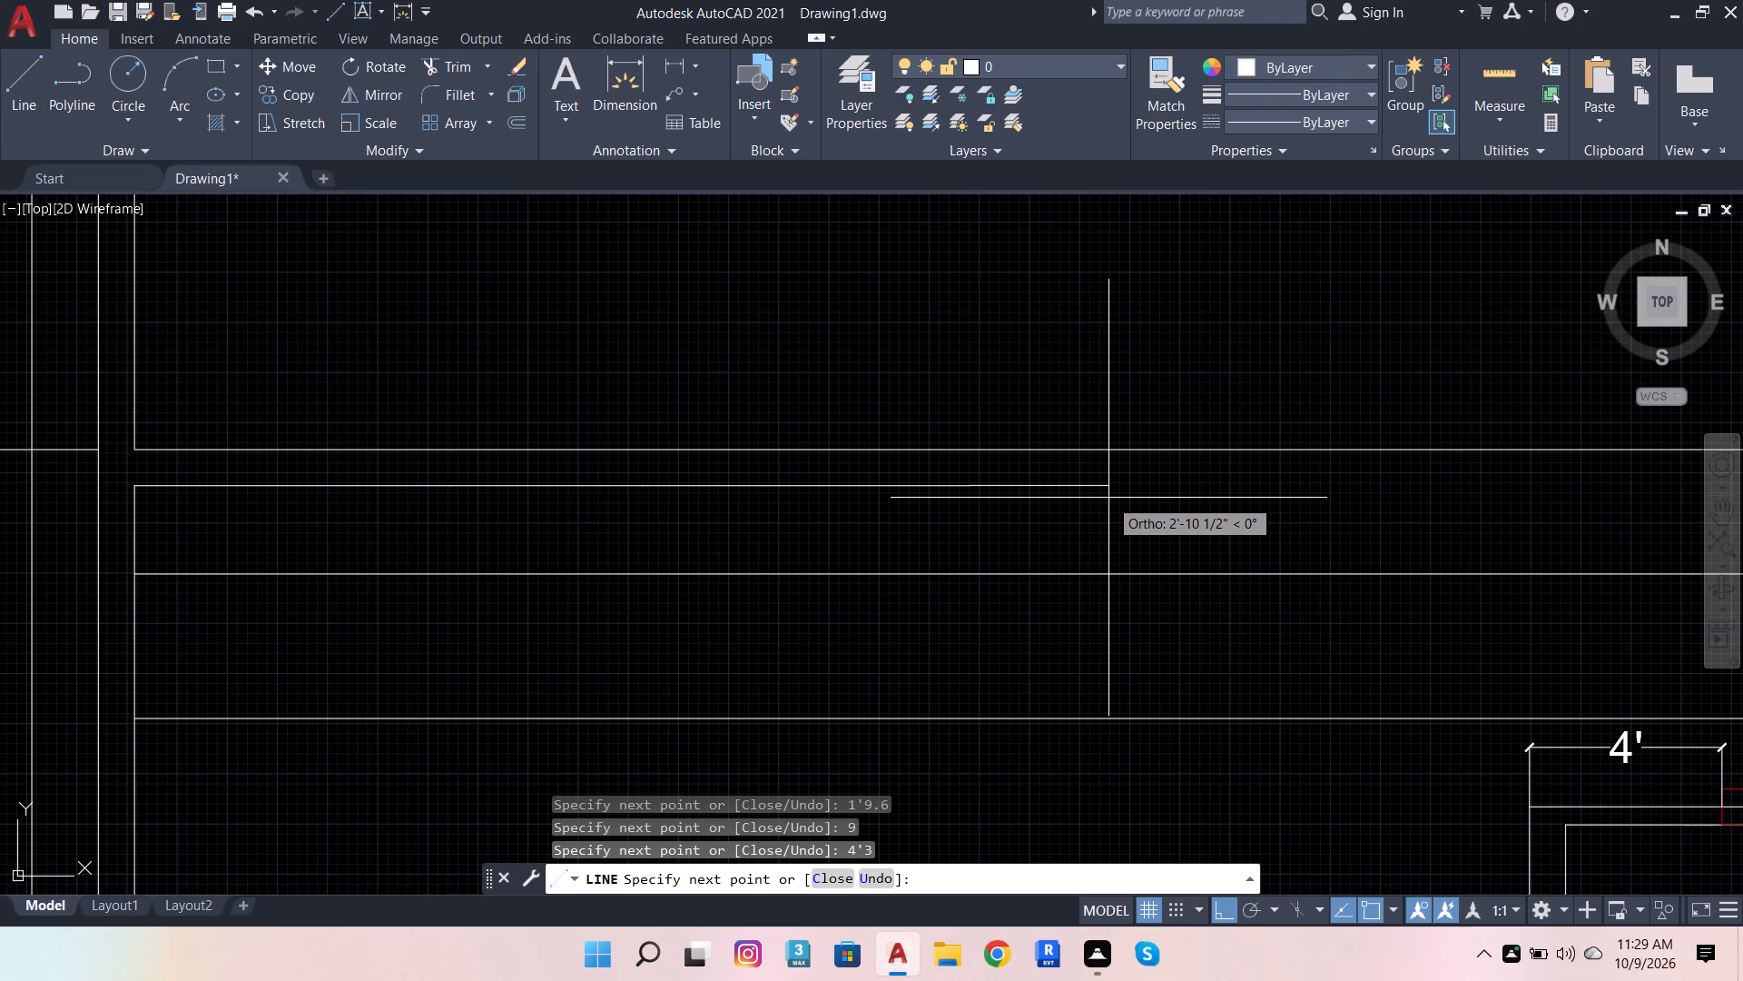
key(4)
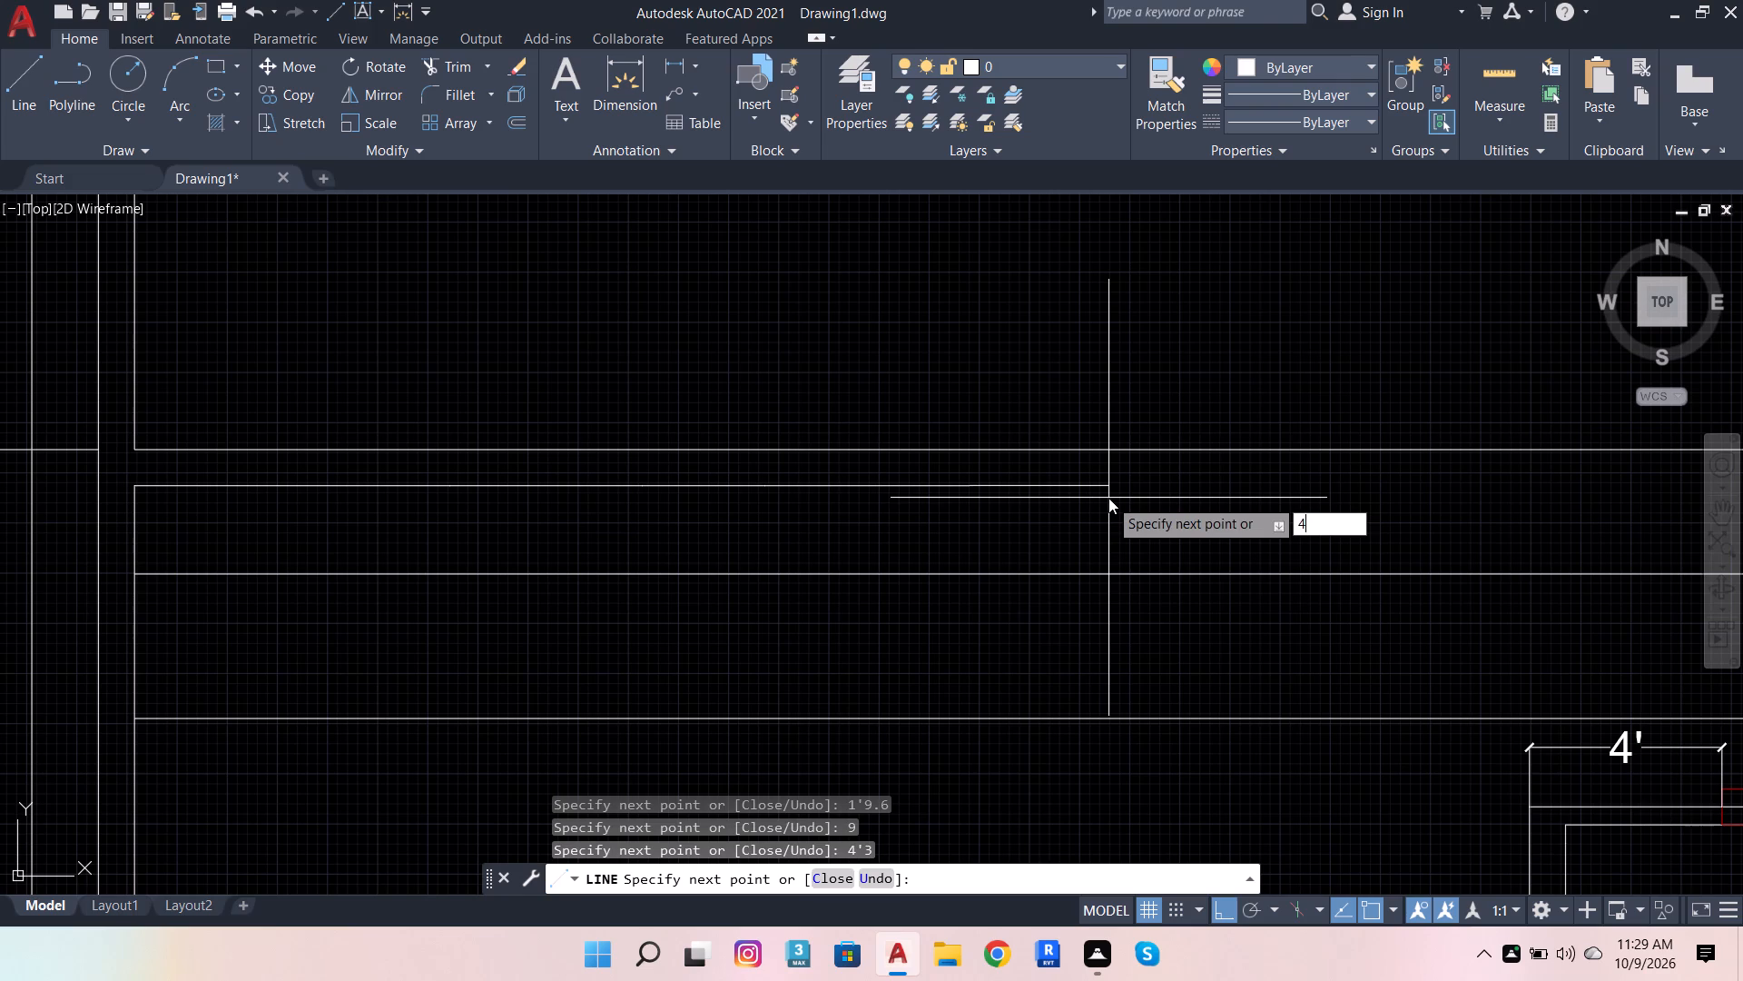
key(Return)
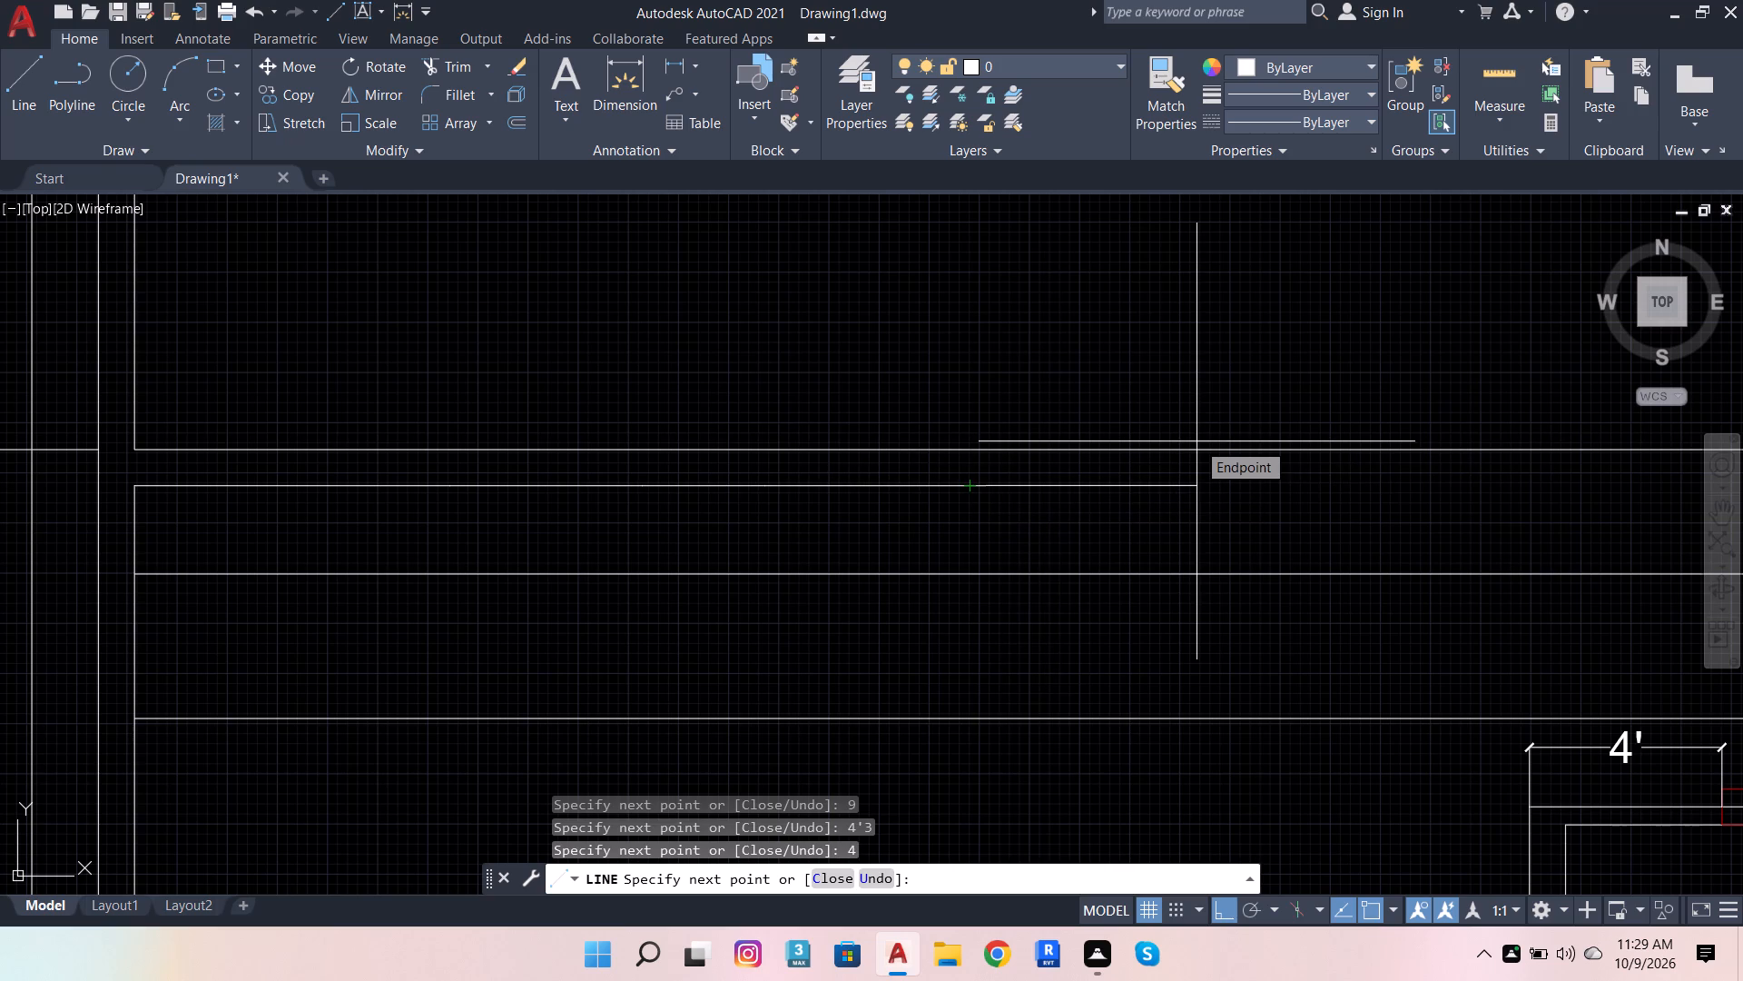
text(3')
key(Return)
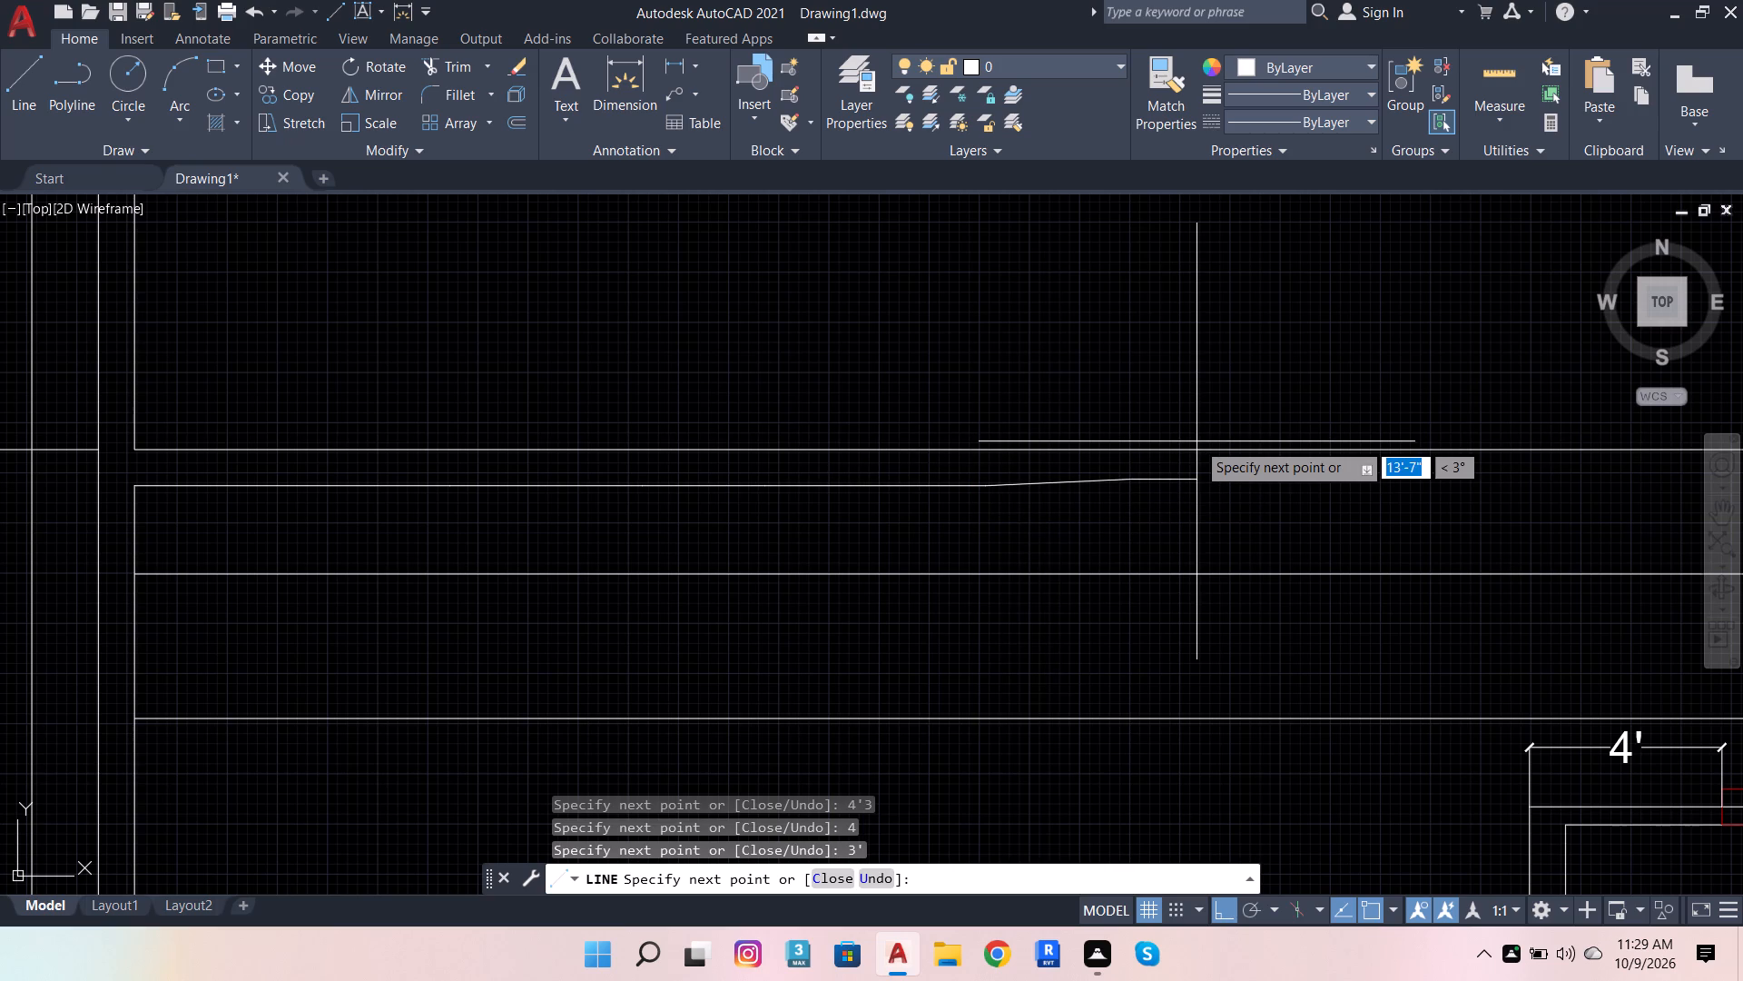
key(ctrl+z)
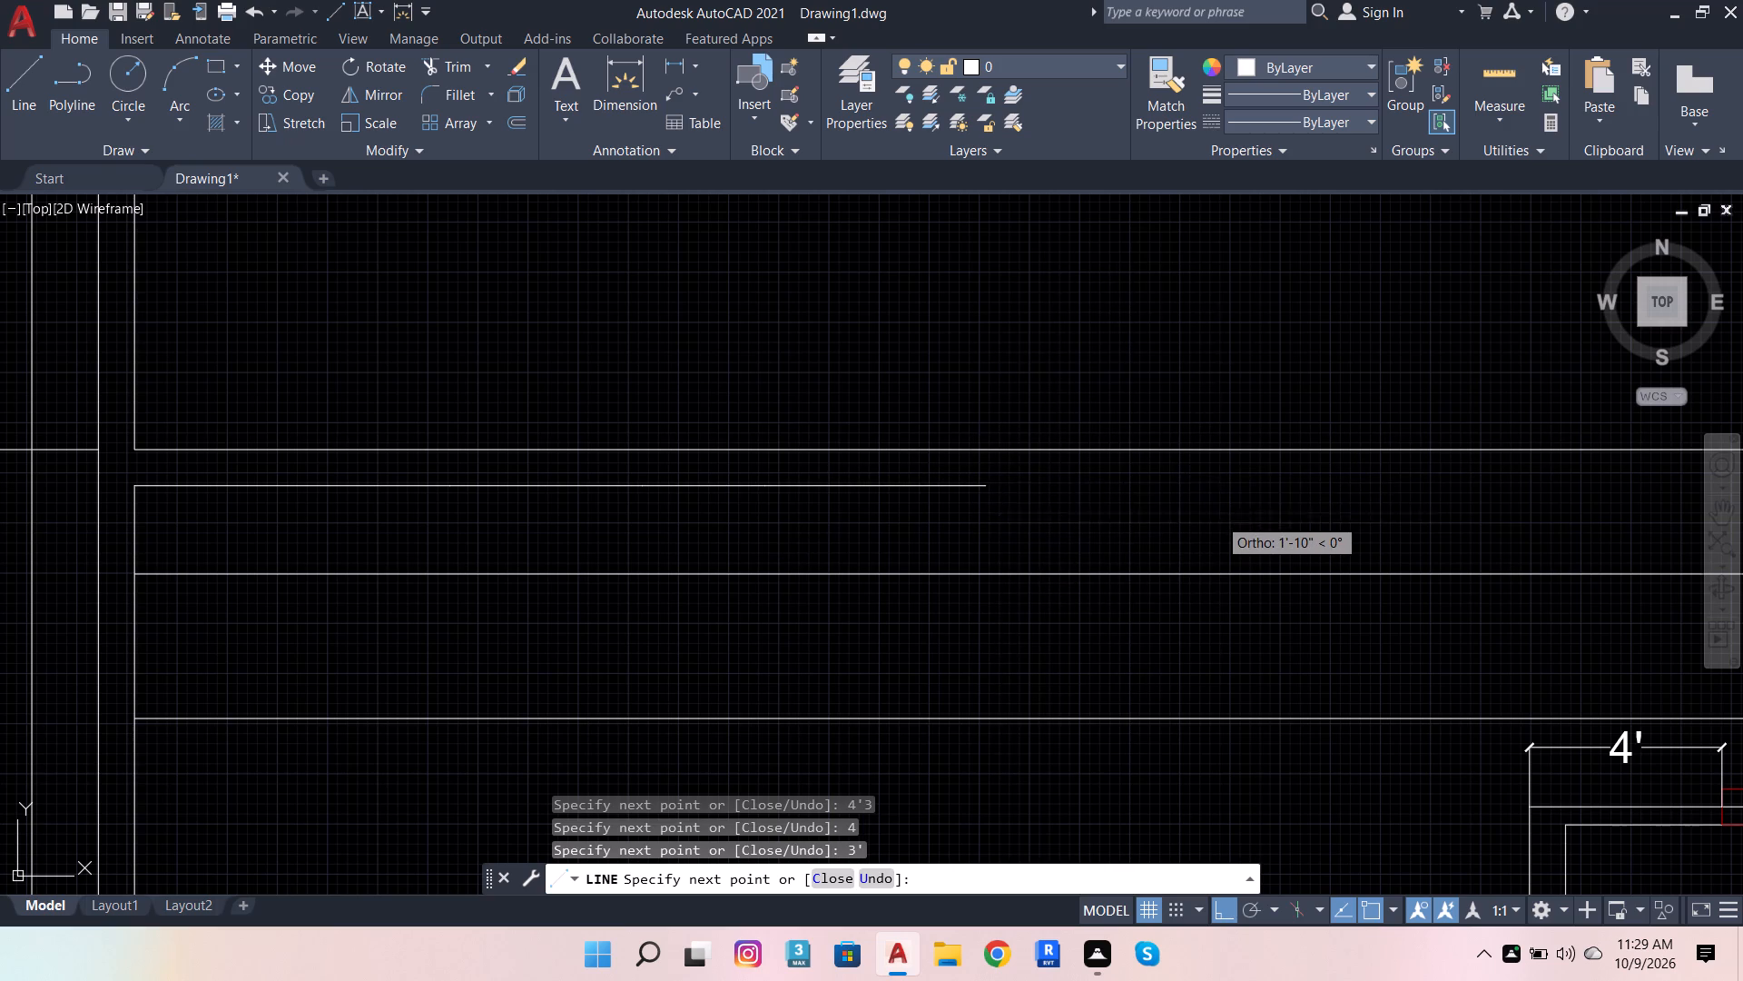
key(Right)
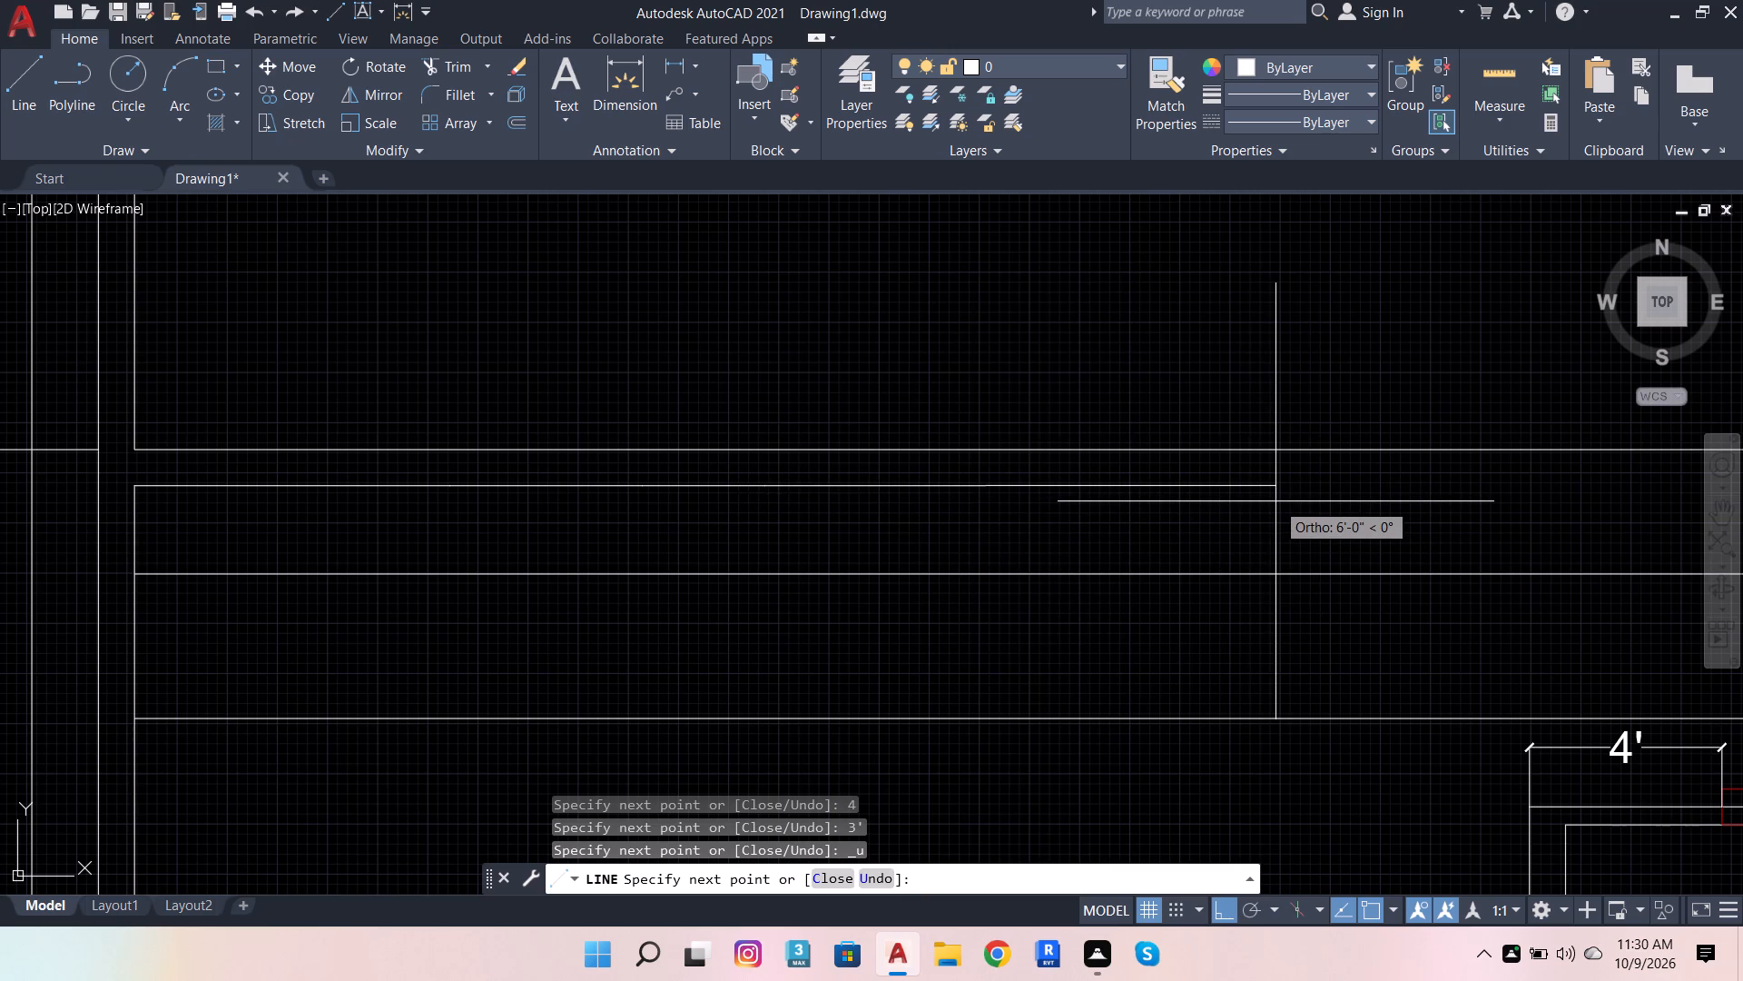
text(3')
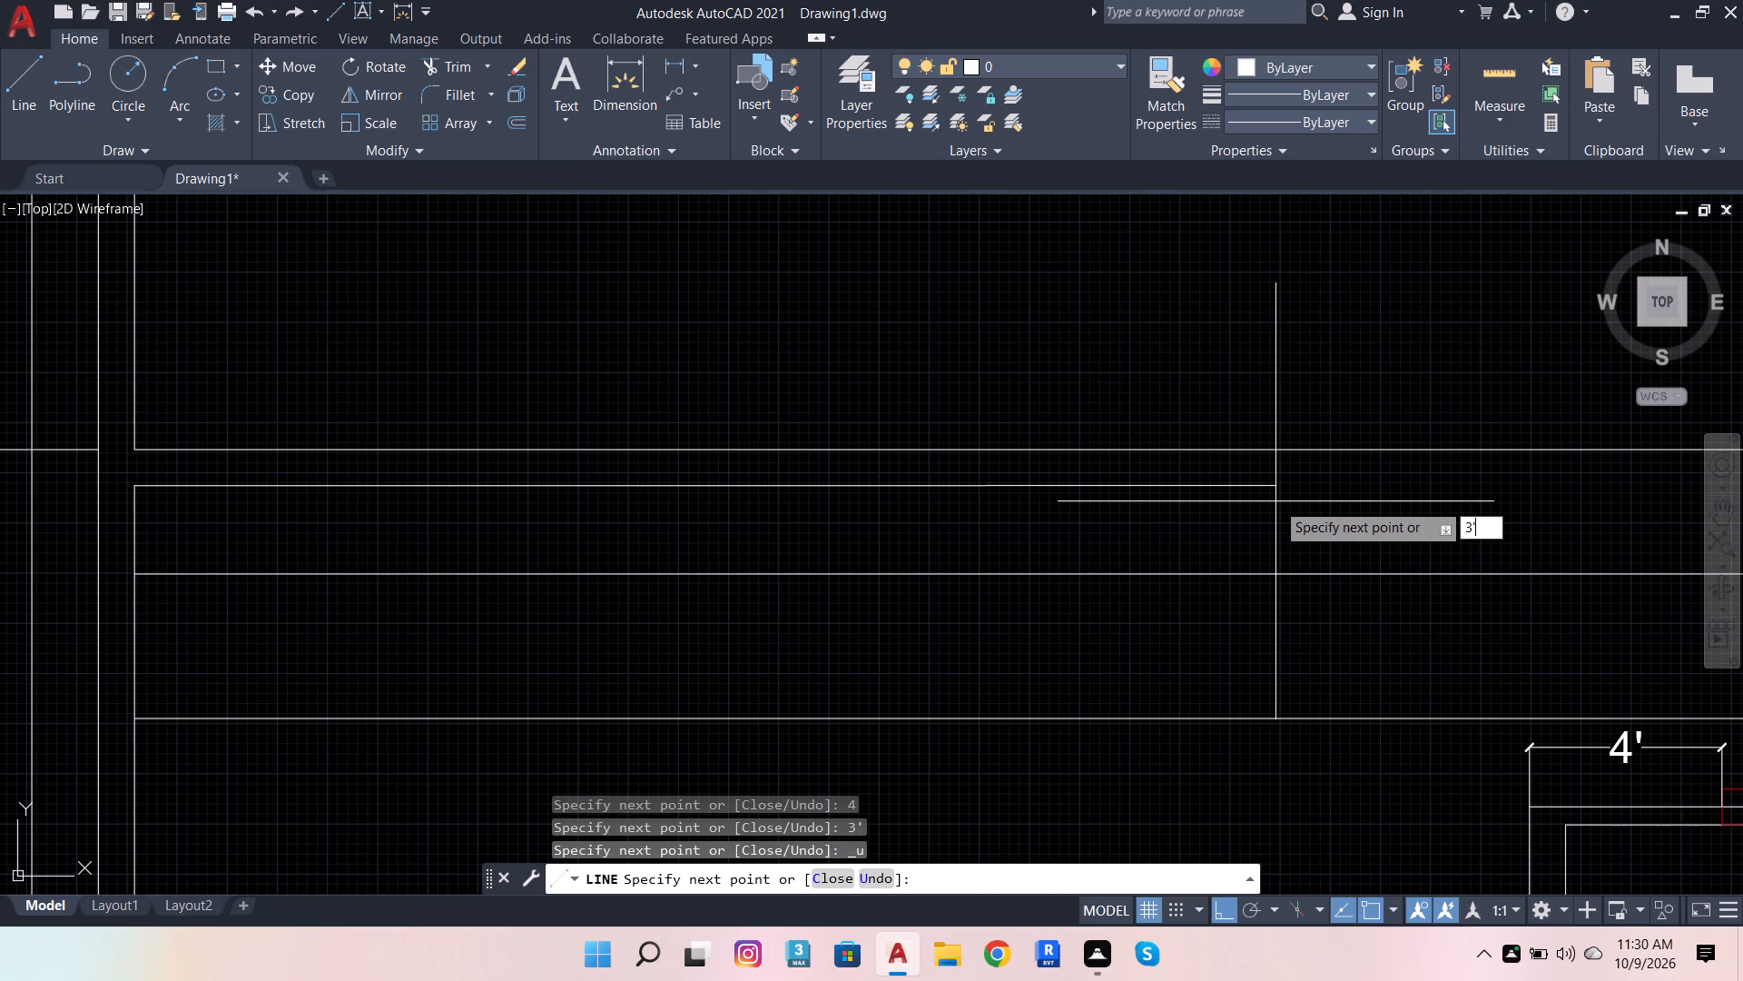
key(Return)
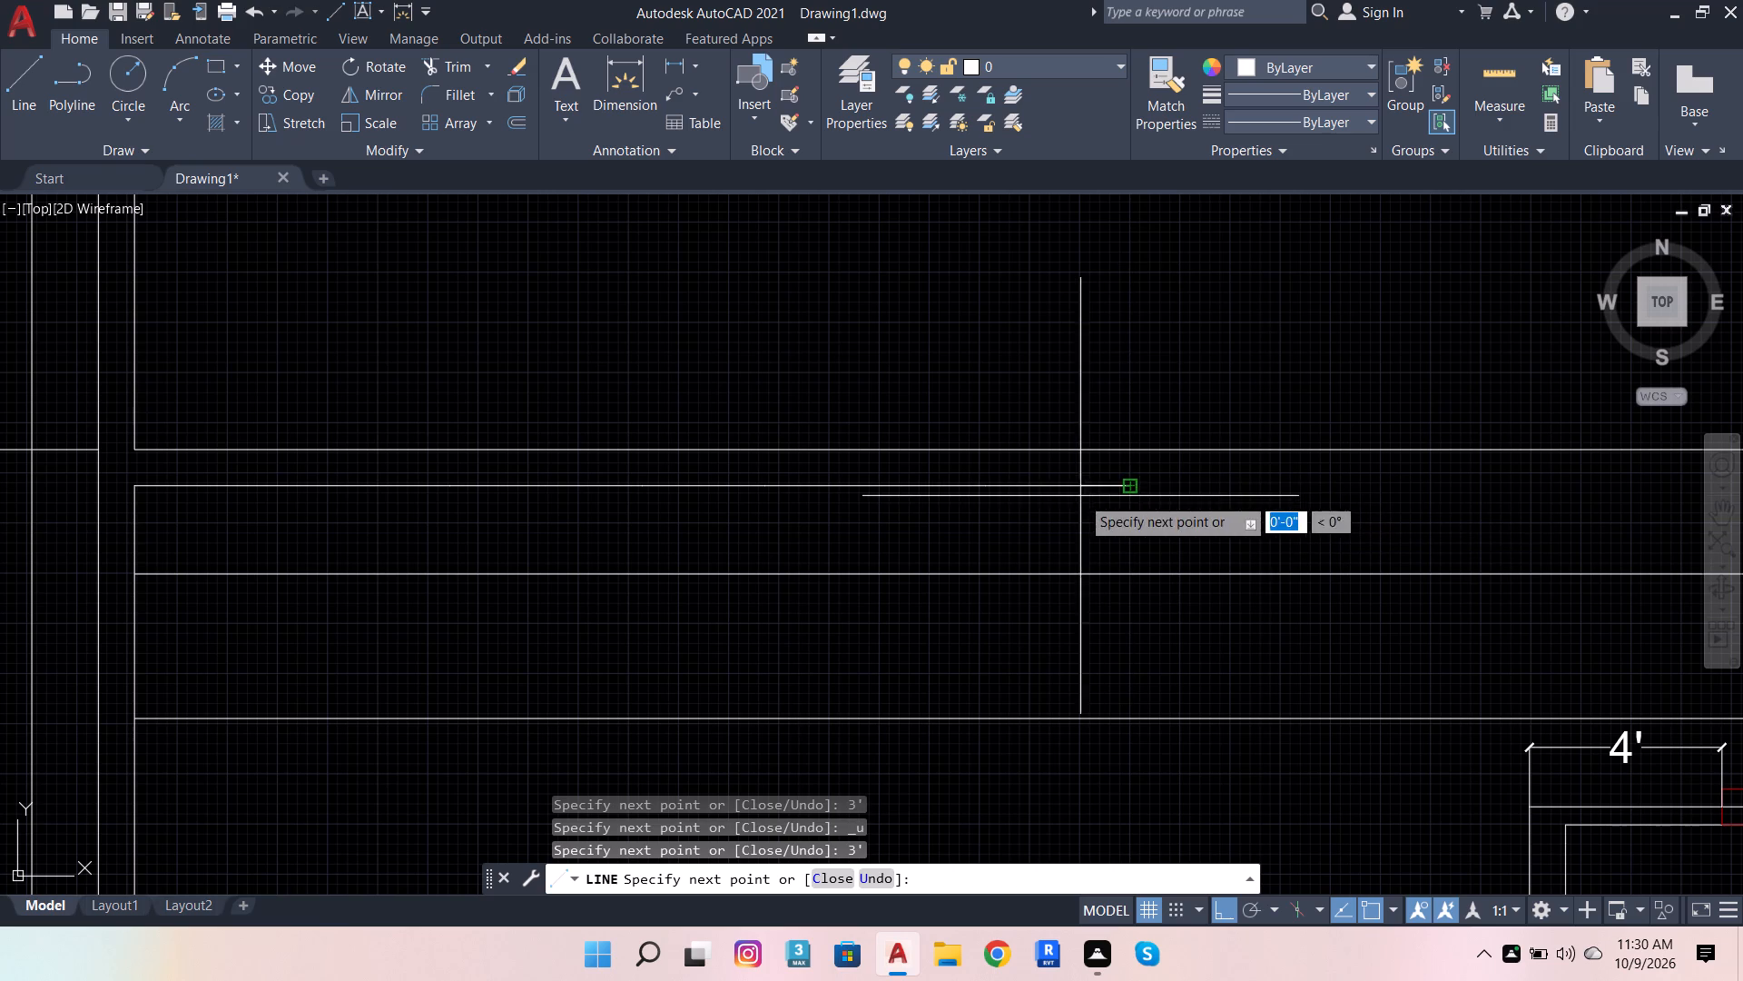
Finish the line chain at the lower west corner of the red column on the east wall.
scroll(921, 488, down, 3)
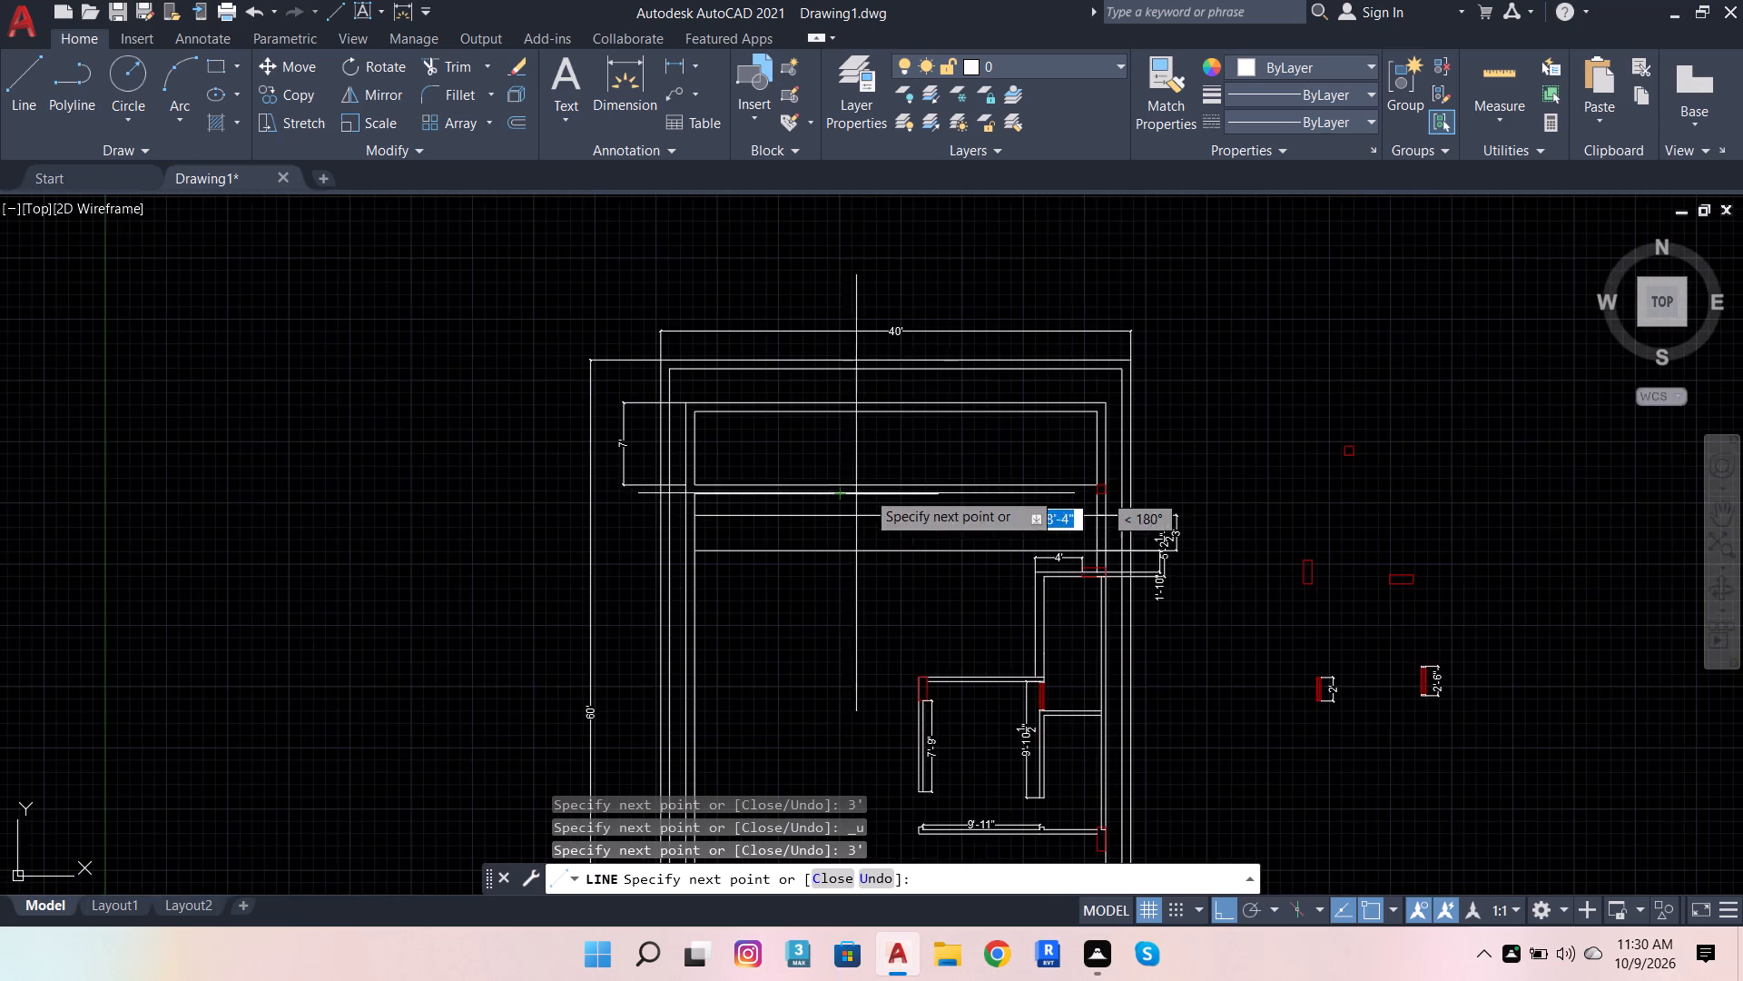
scroll(996, 472, up, 3)
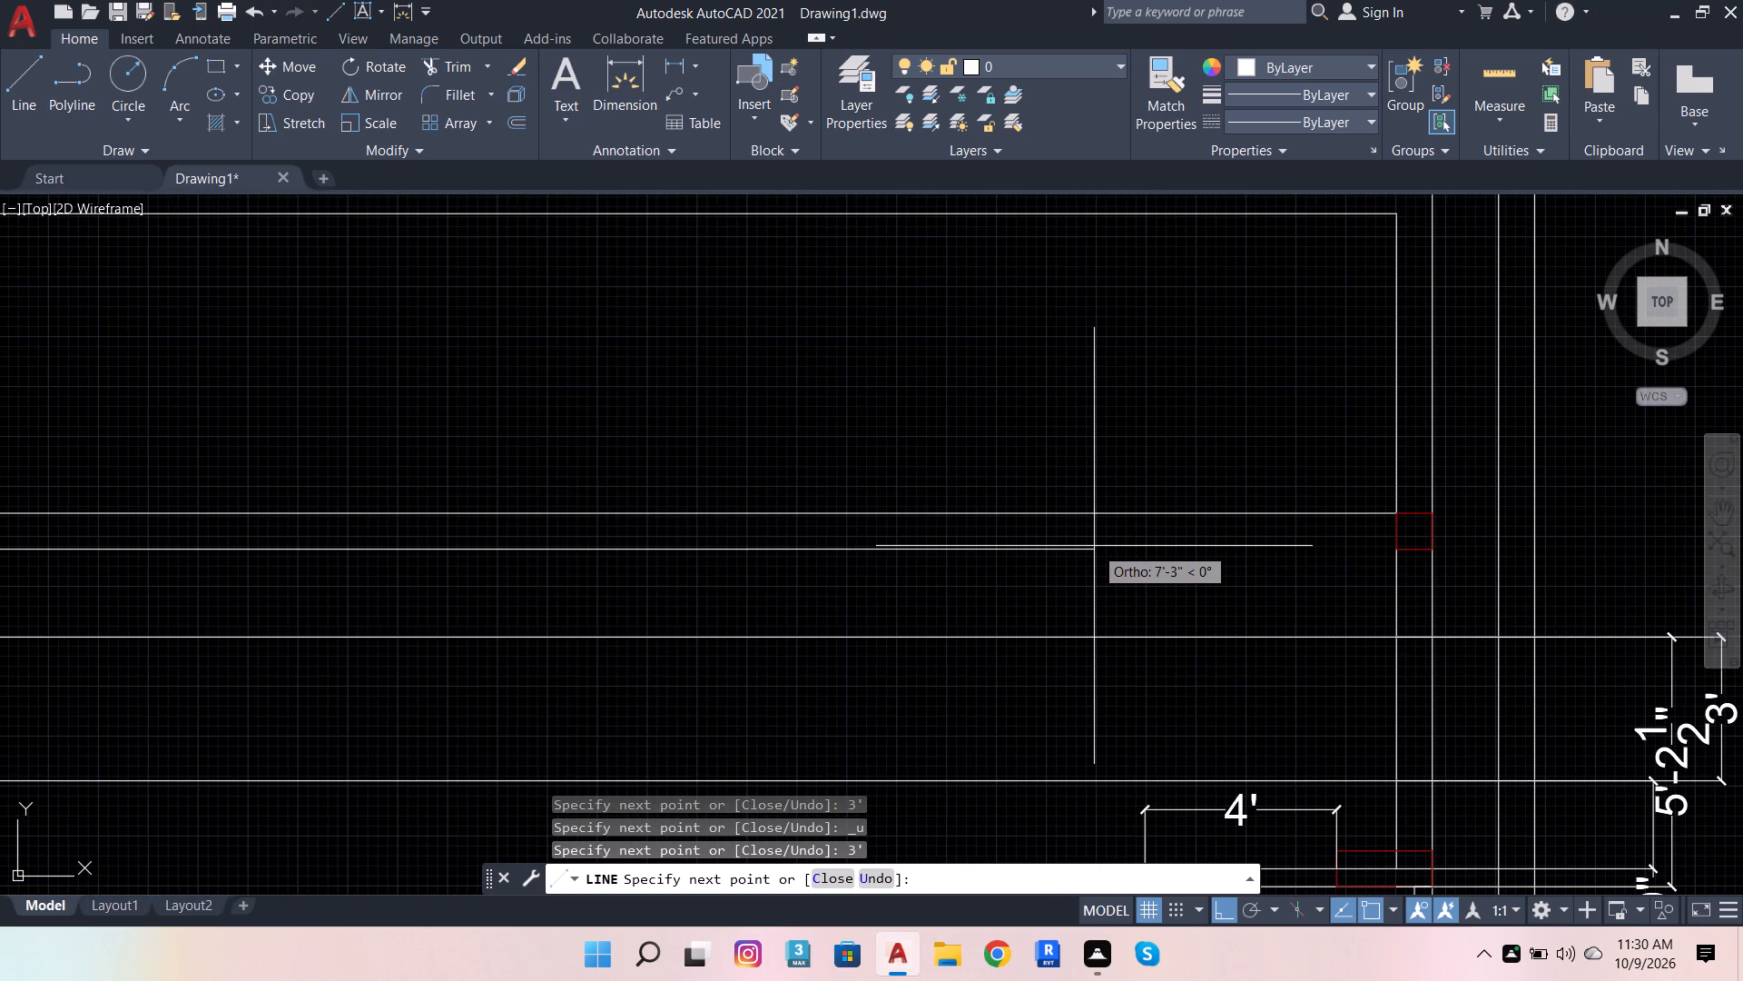
scroll(1095, 565, down, 1)
scroll(1289, 559, up, 3)
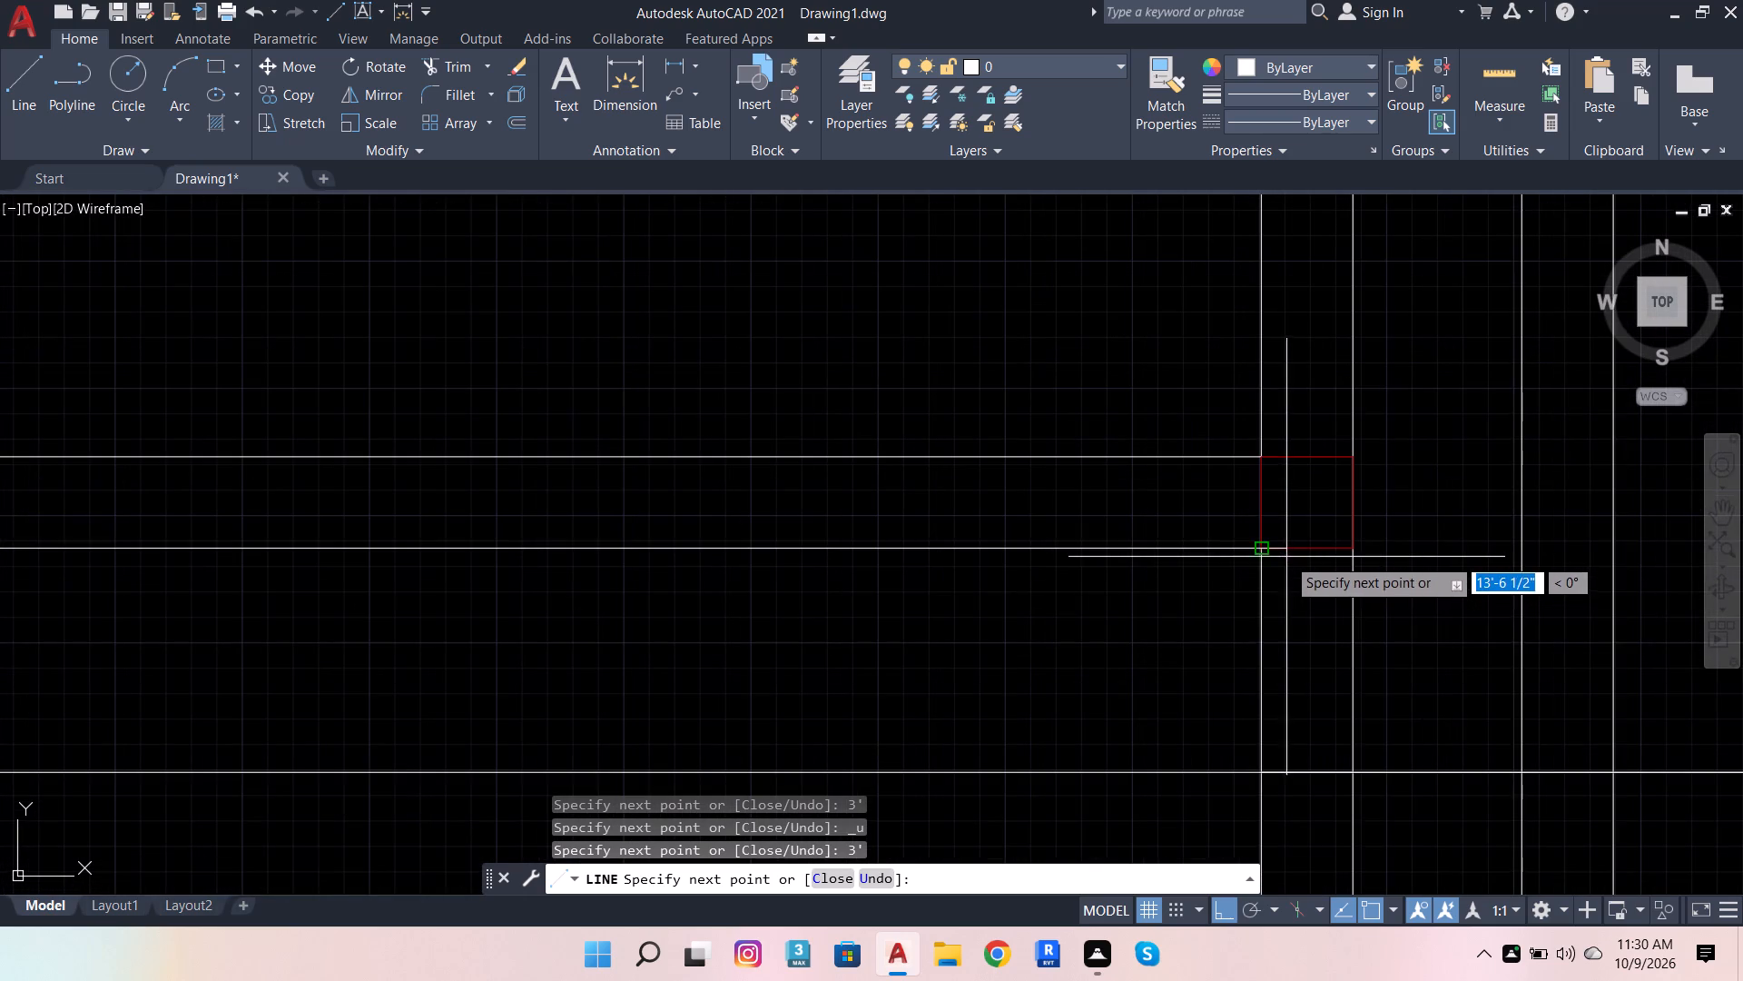
click(1263, 542)
scroll(1334, 590, down, 3)
key(space)
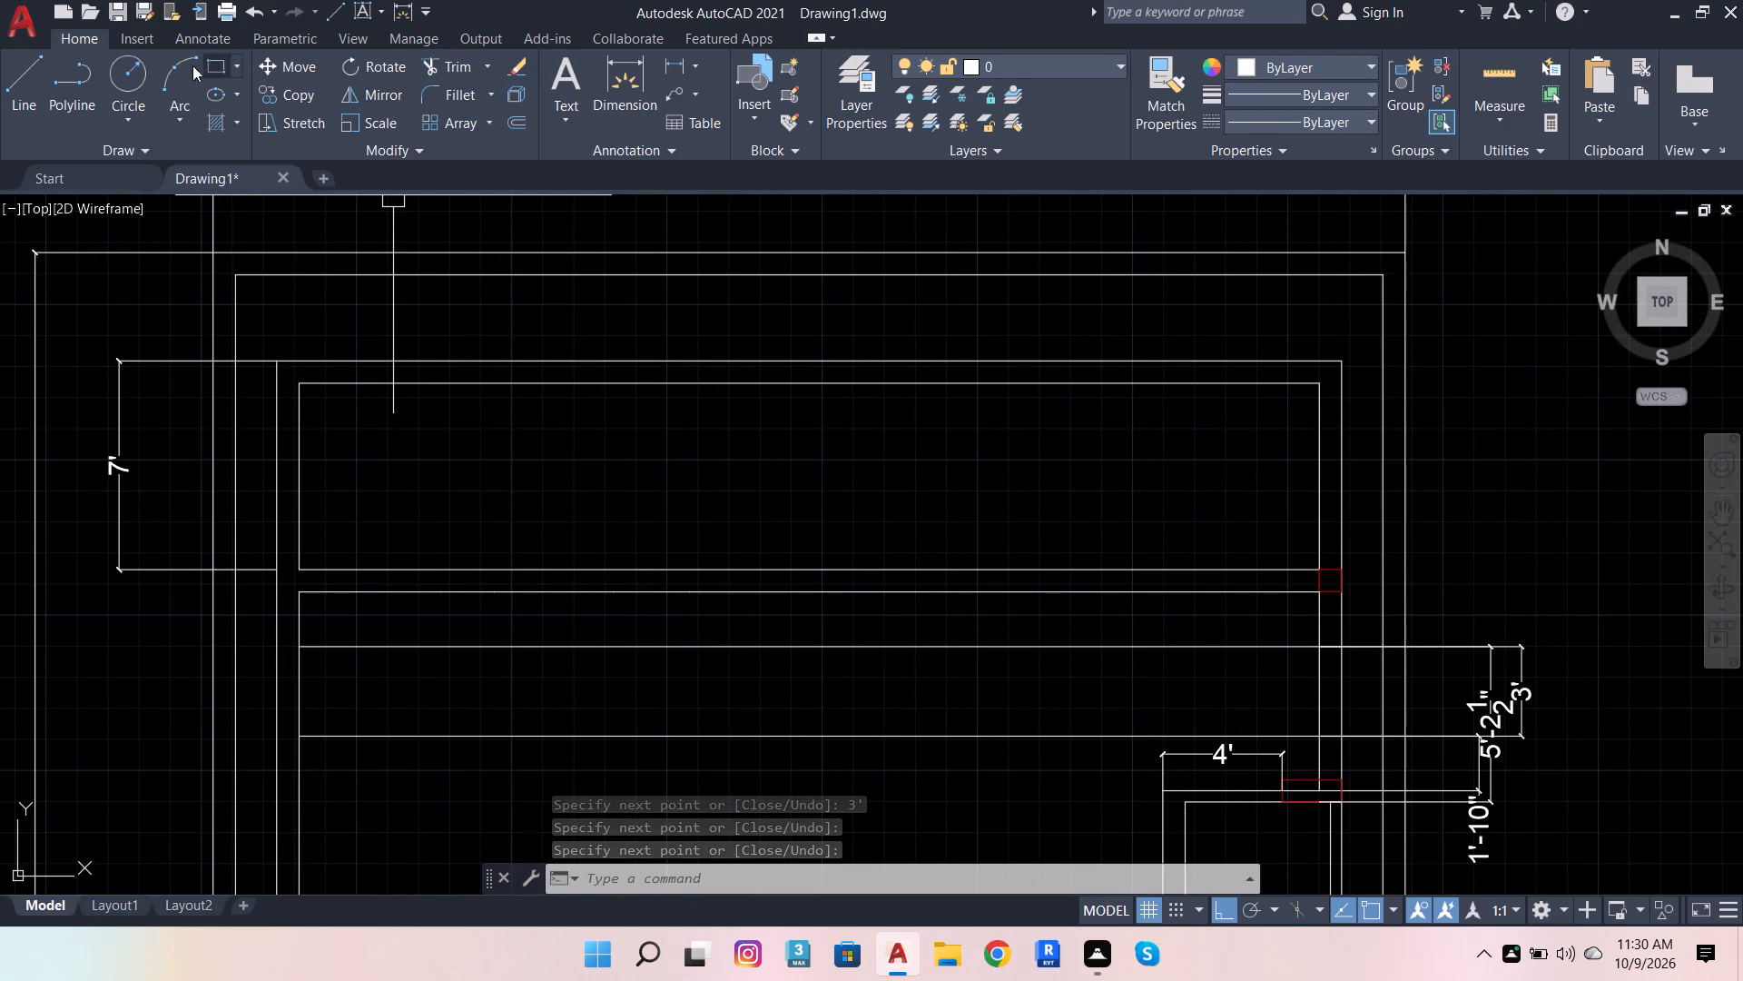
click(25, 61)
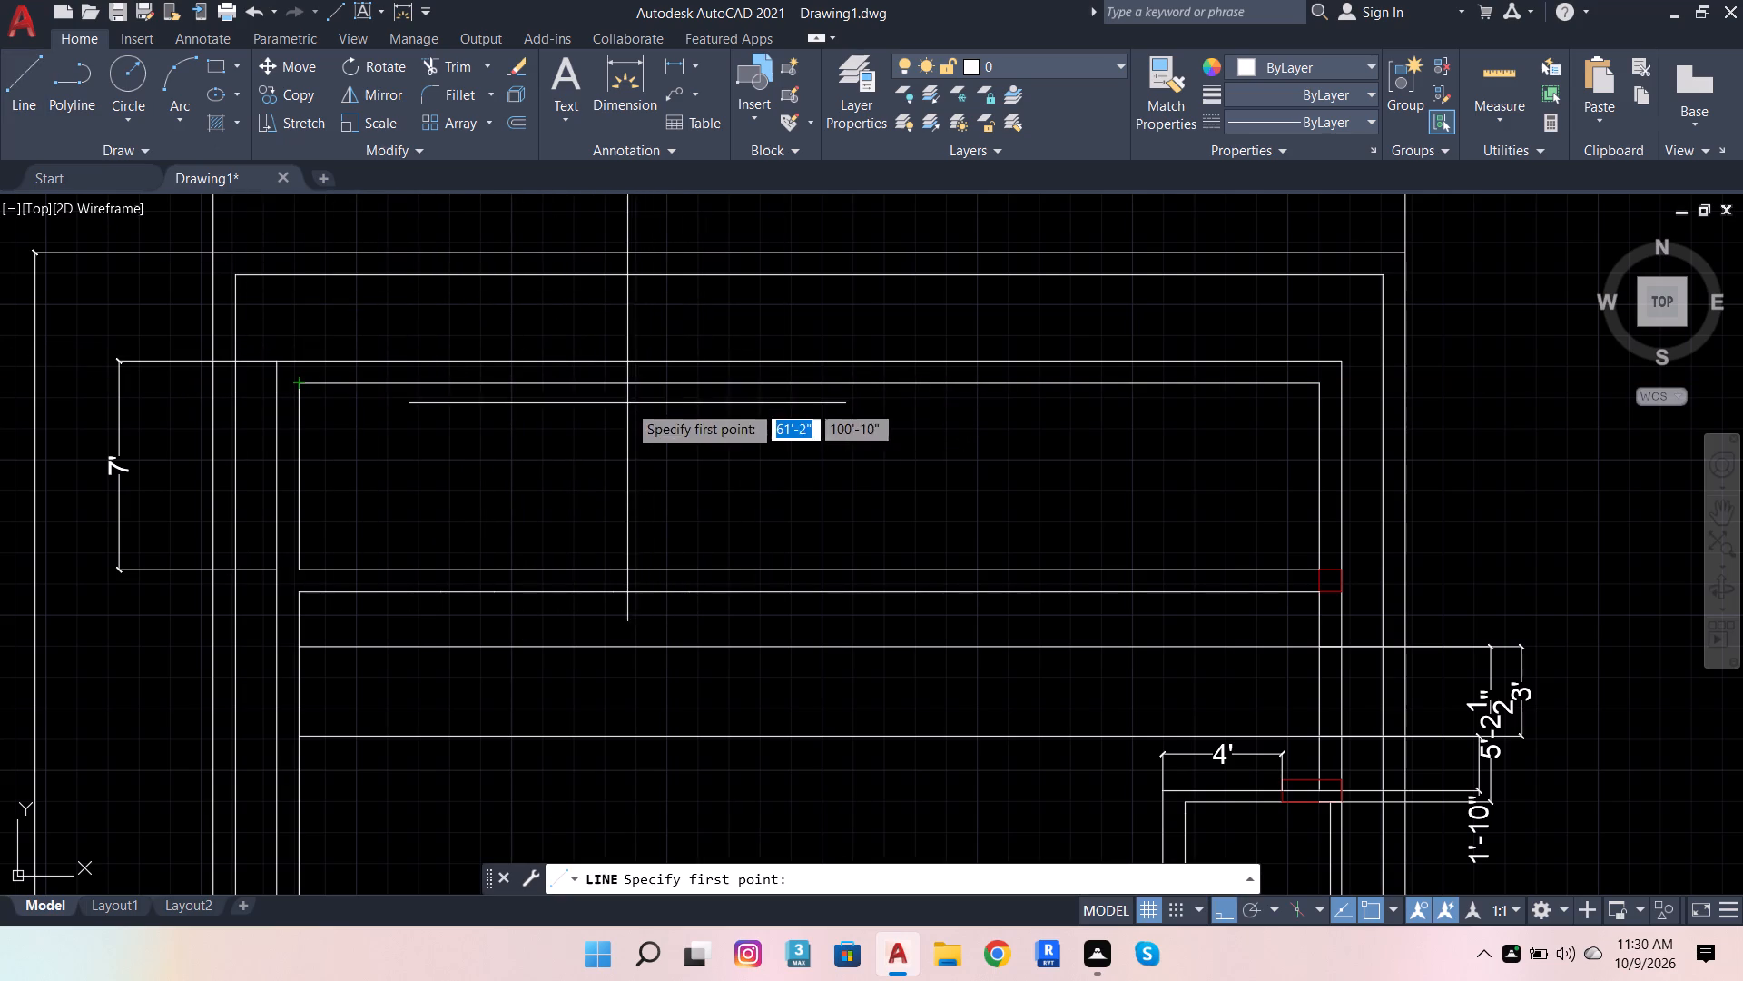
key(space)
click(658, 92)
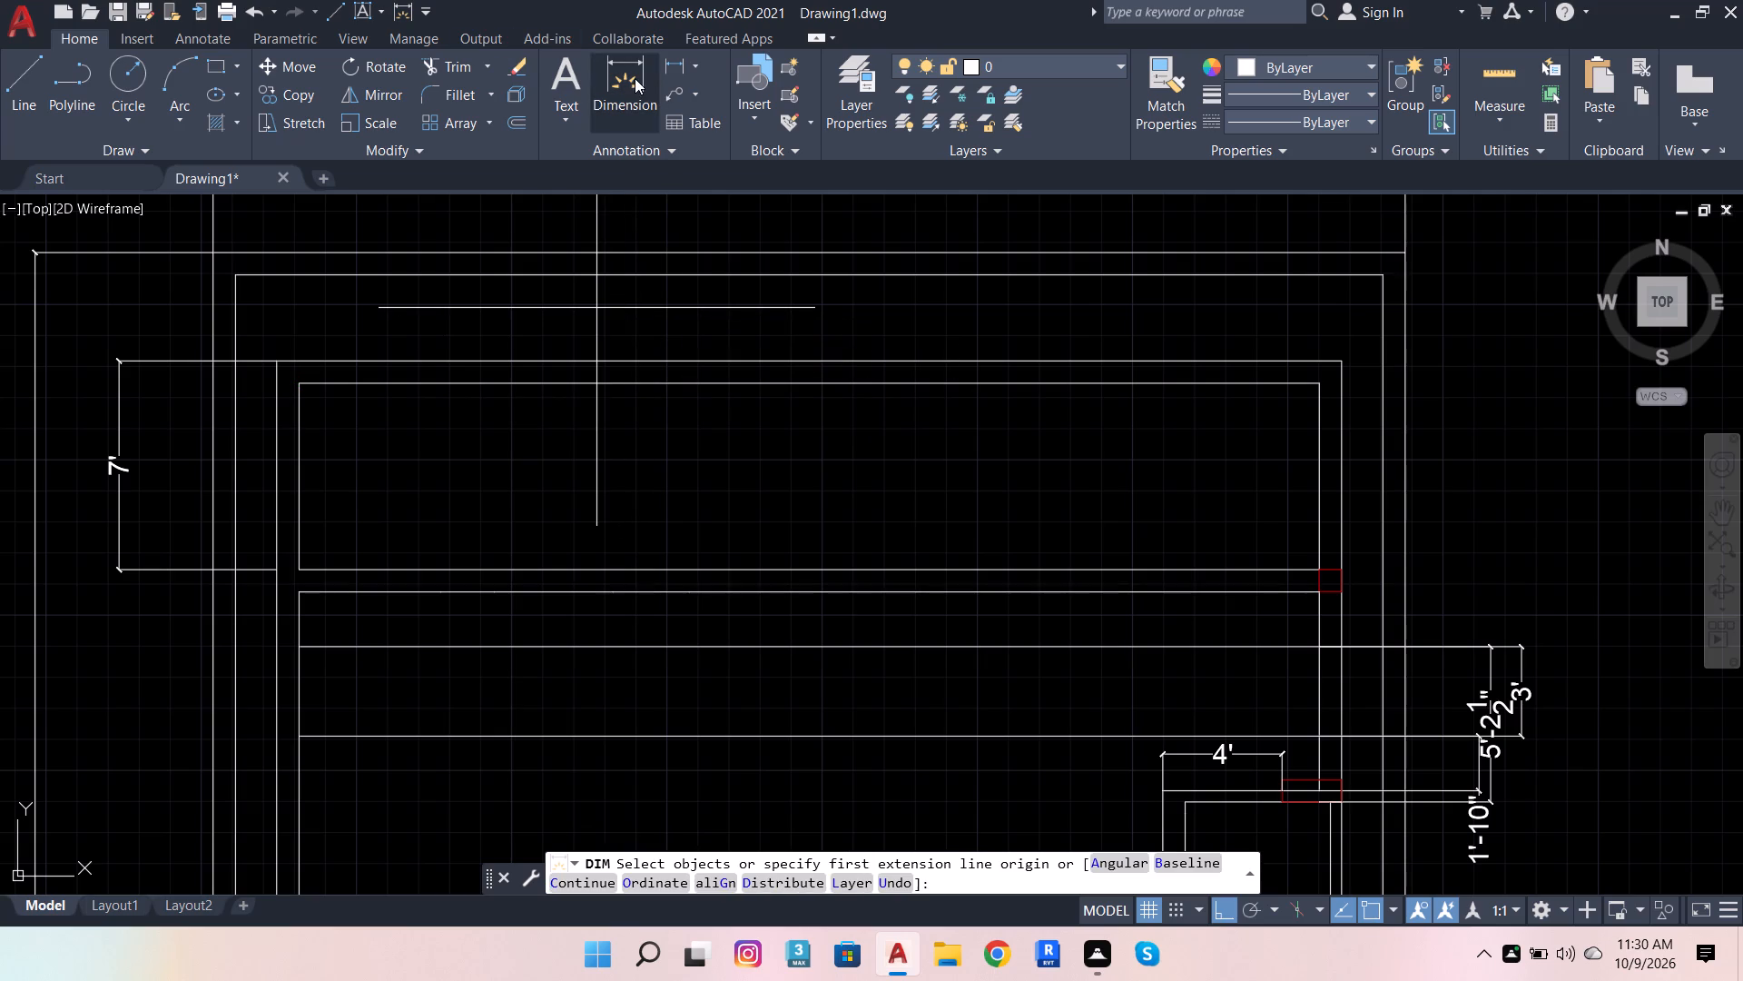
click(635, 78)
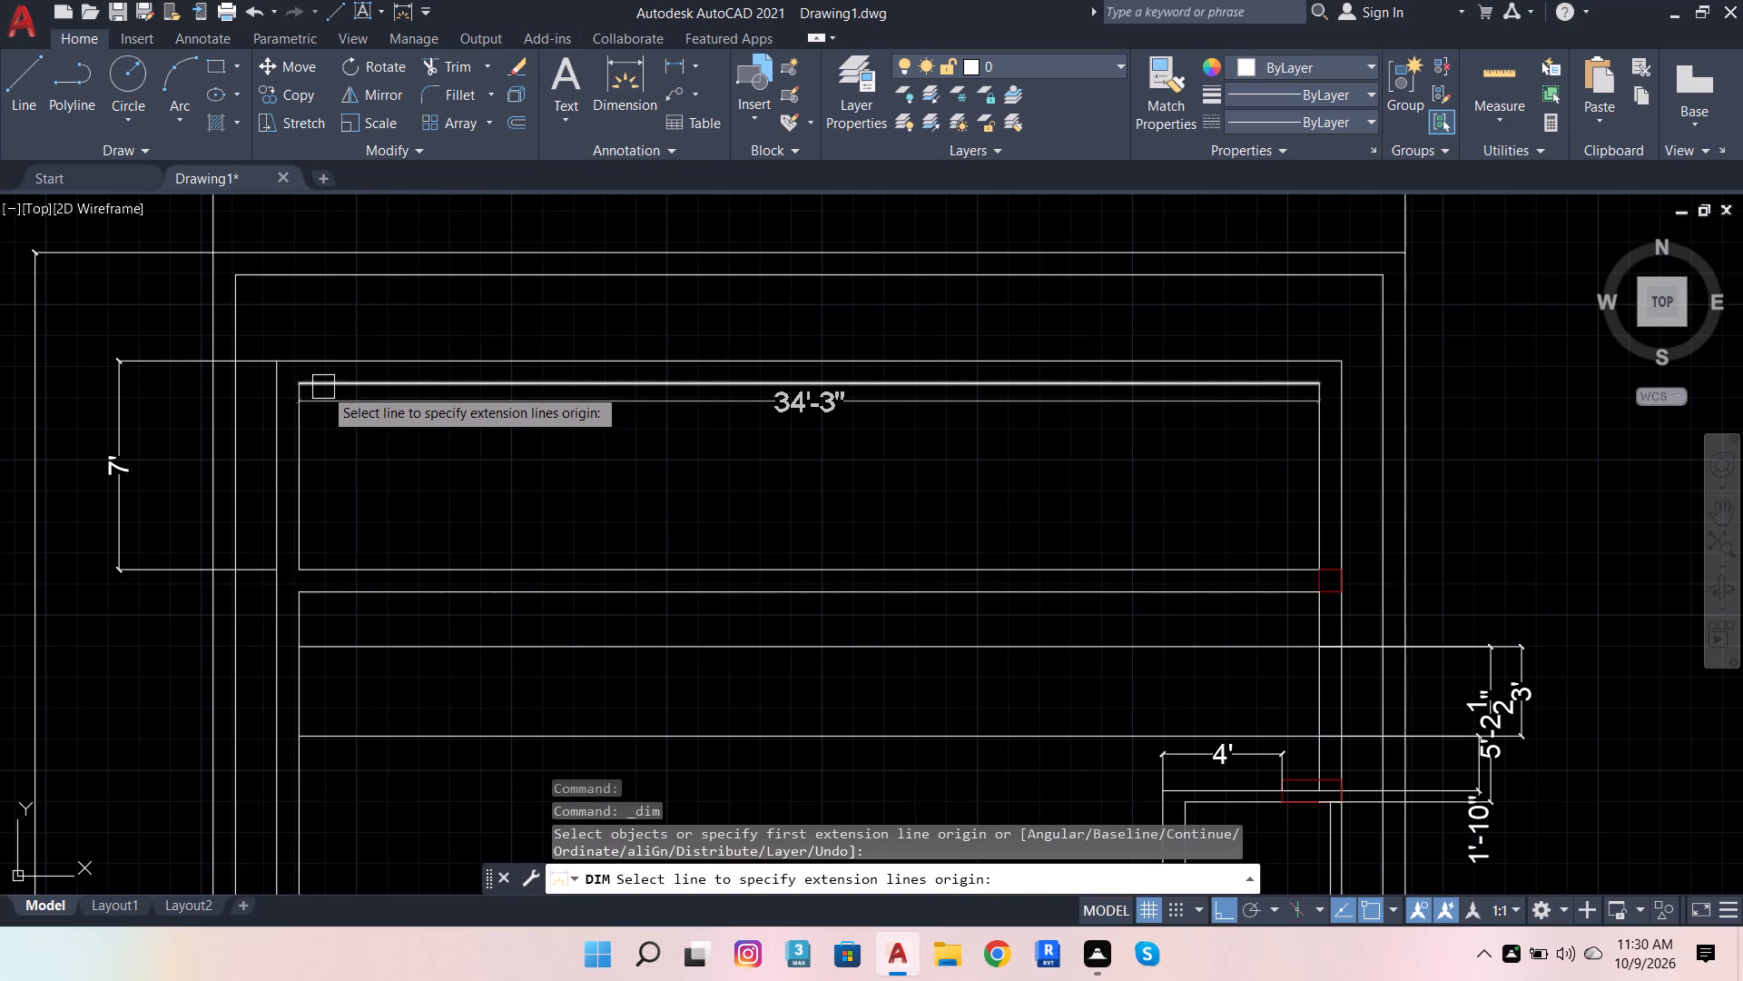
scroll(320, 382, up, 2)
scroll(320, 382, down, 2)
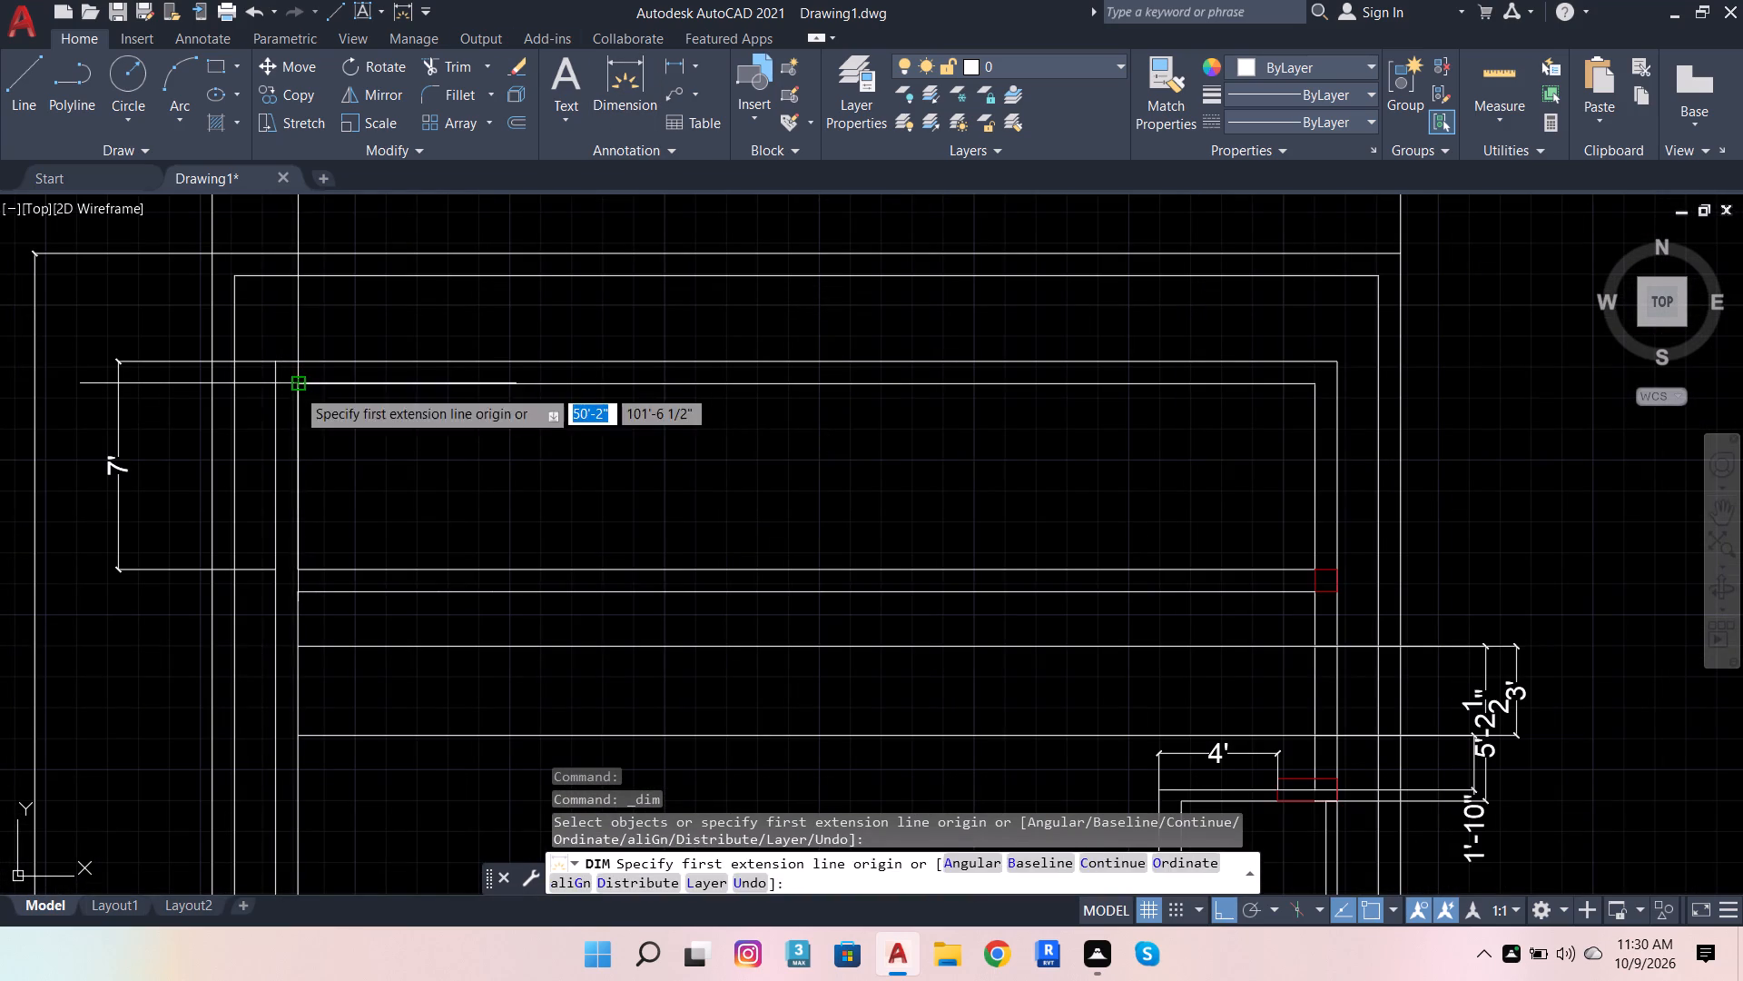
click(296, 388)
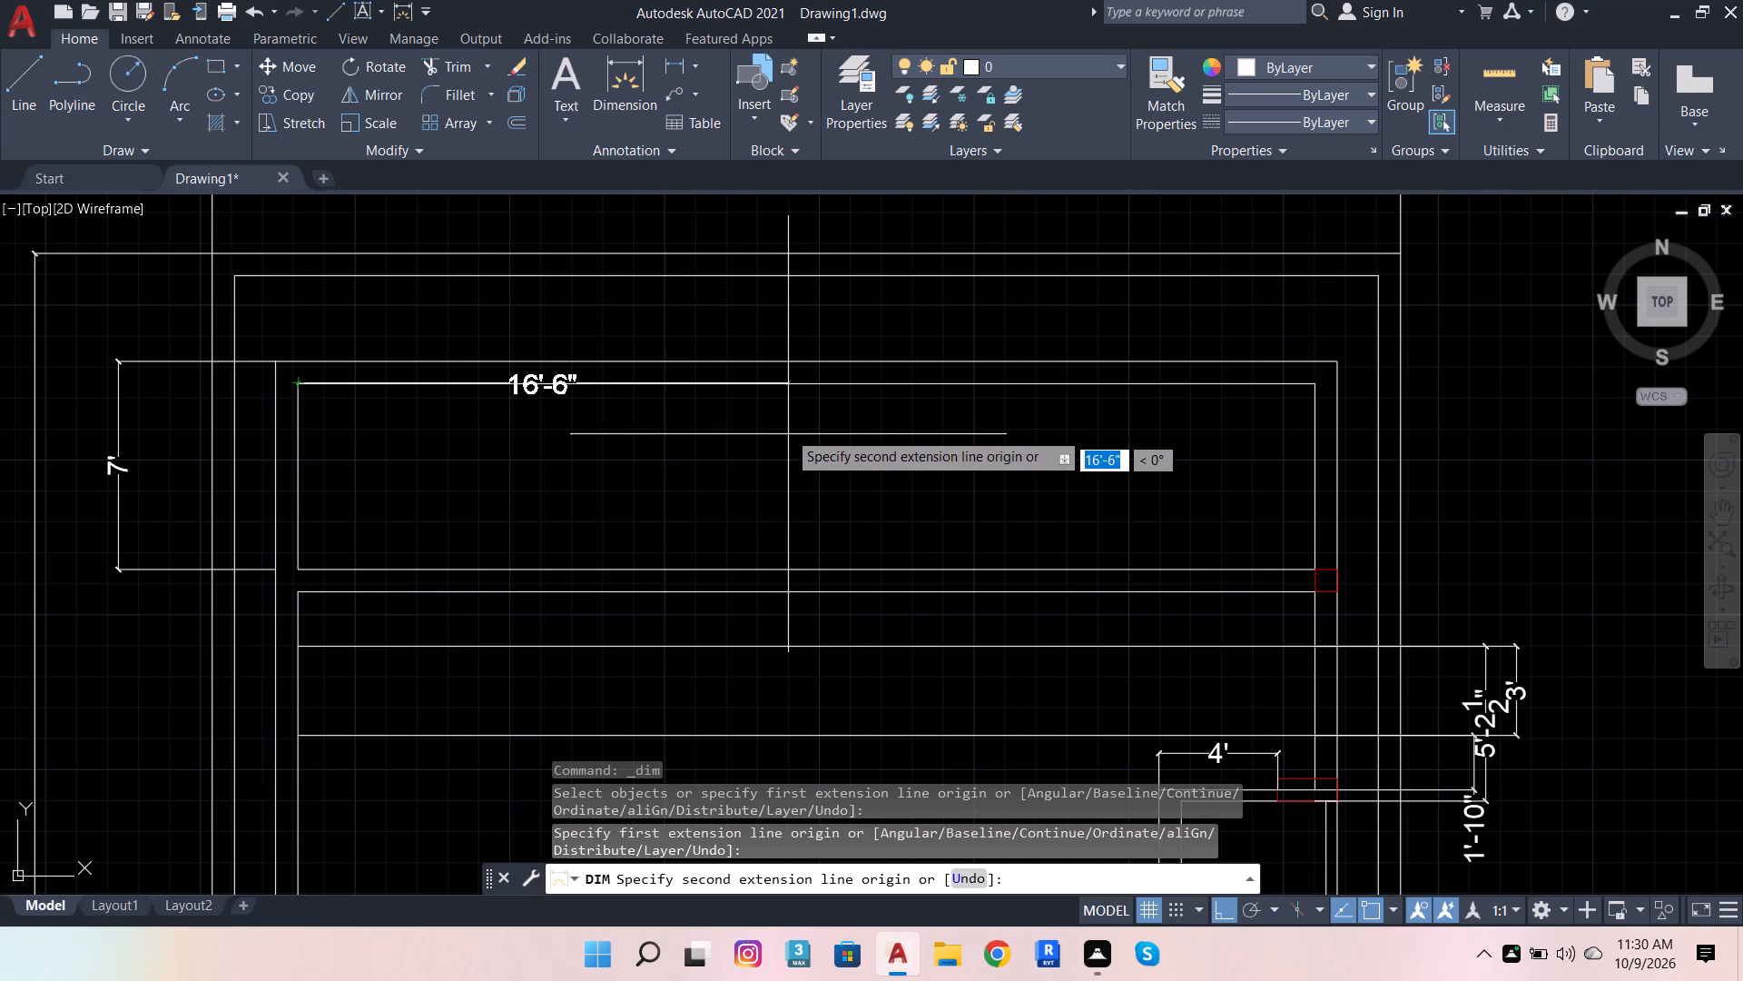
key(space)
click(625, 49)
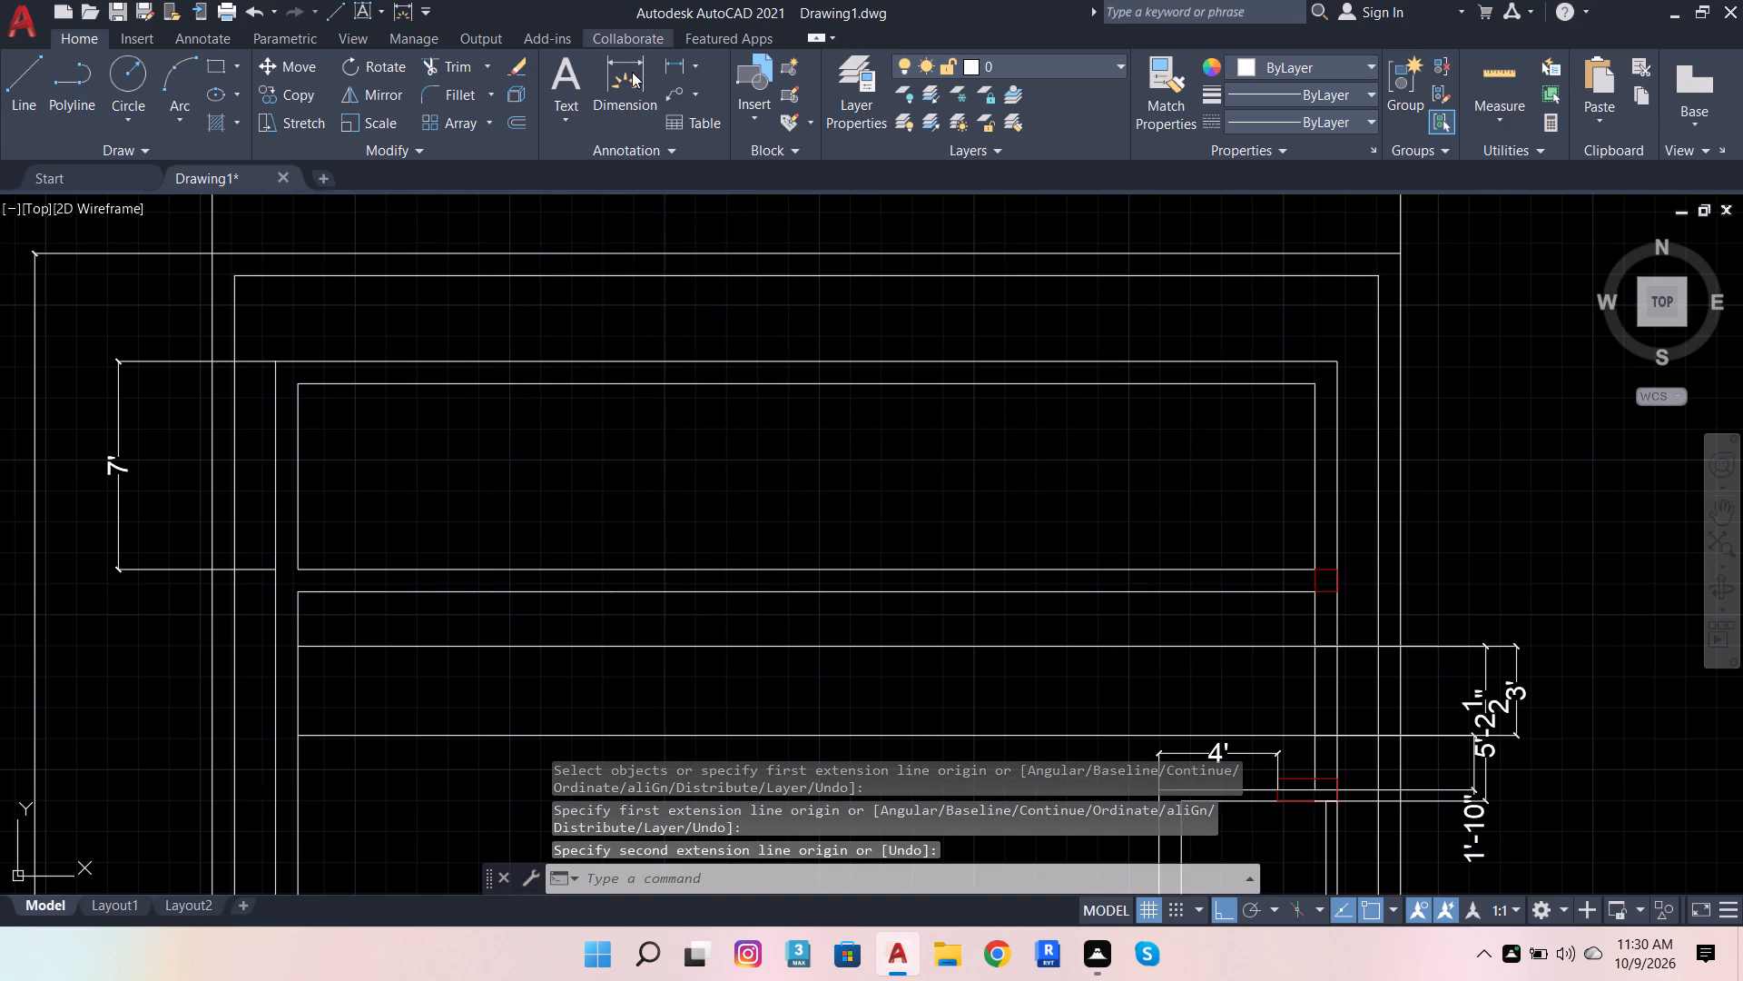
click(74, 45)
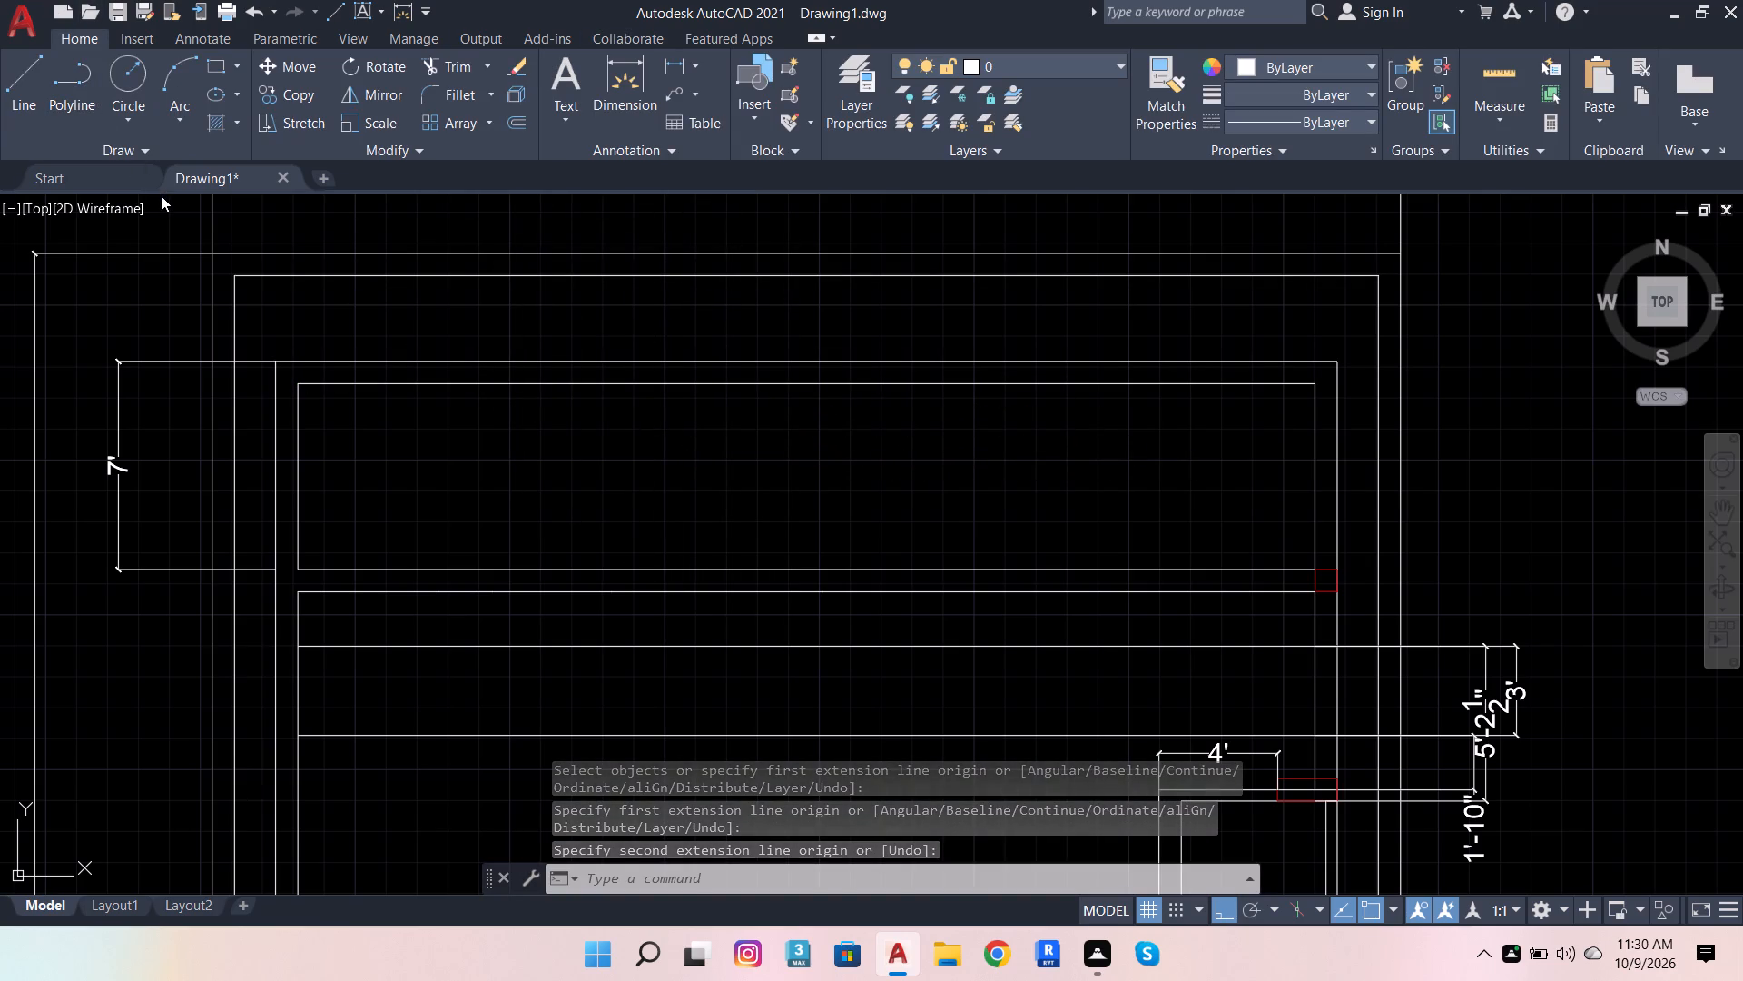
Dimension the first two segments from the west end of the new line chain, placing both dimensions just south of it.
click(626, 79)
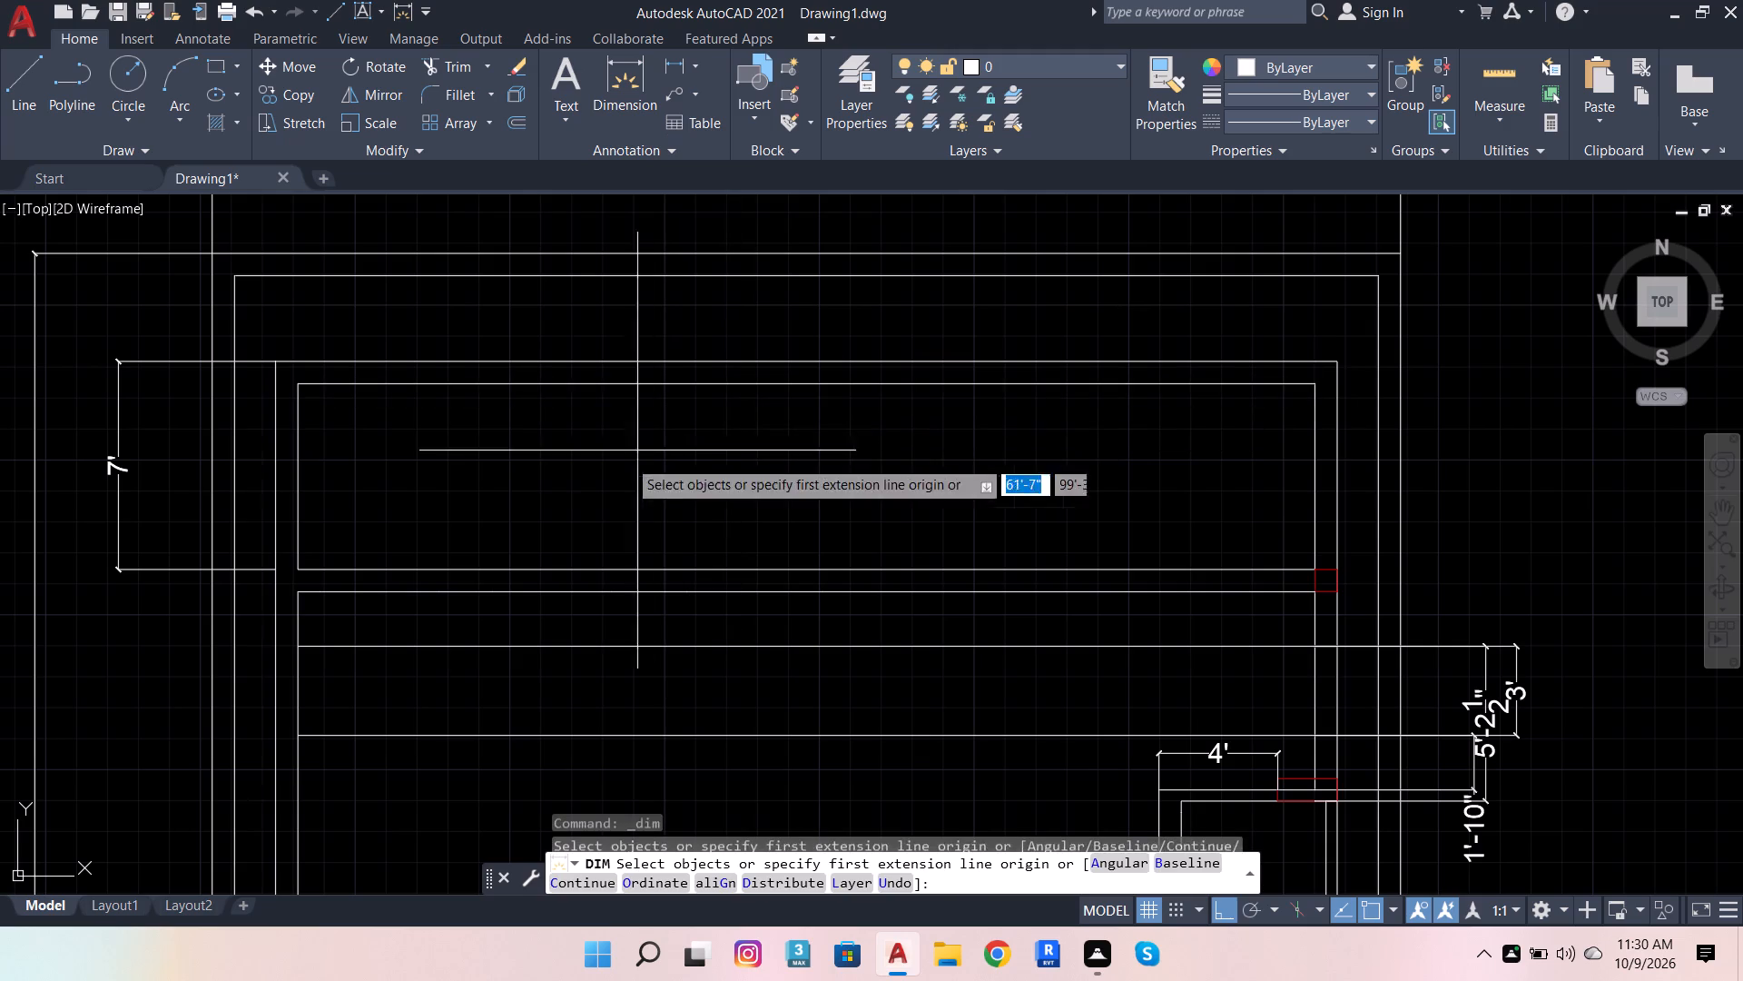
click(301, 595)
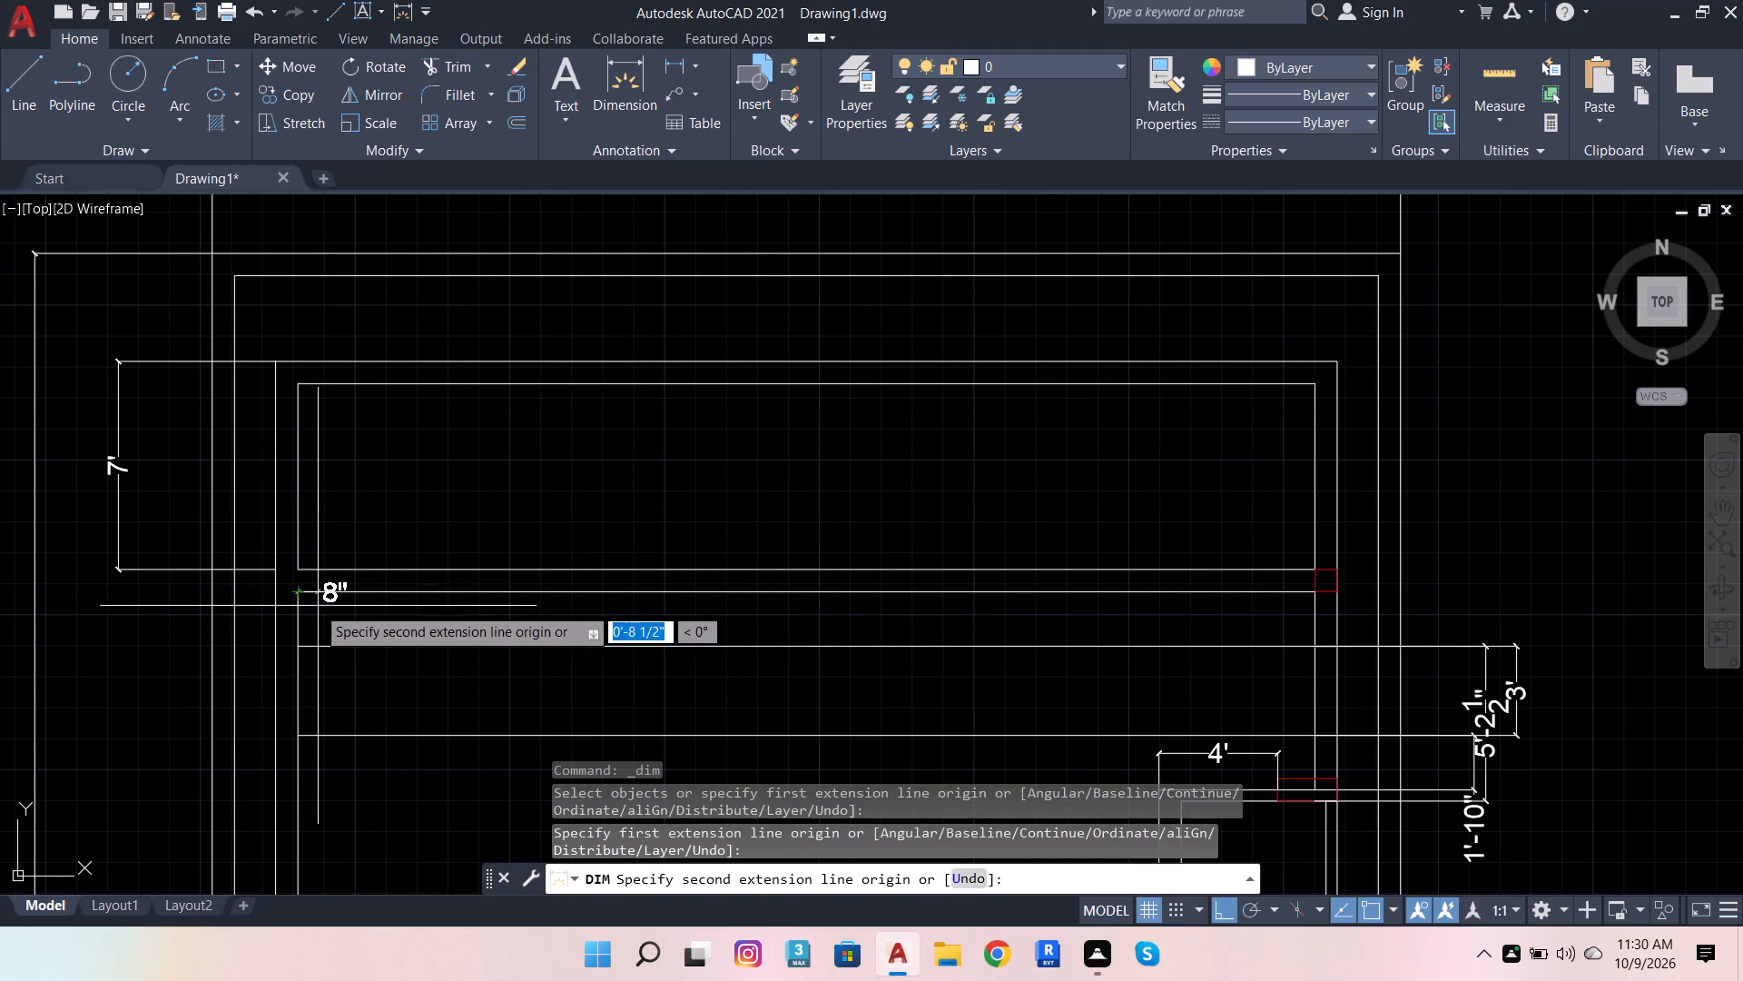
click(316, 593)
click(325, 625)
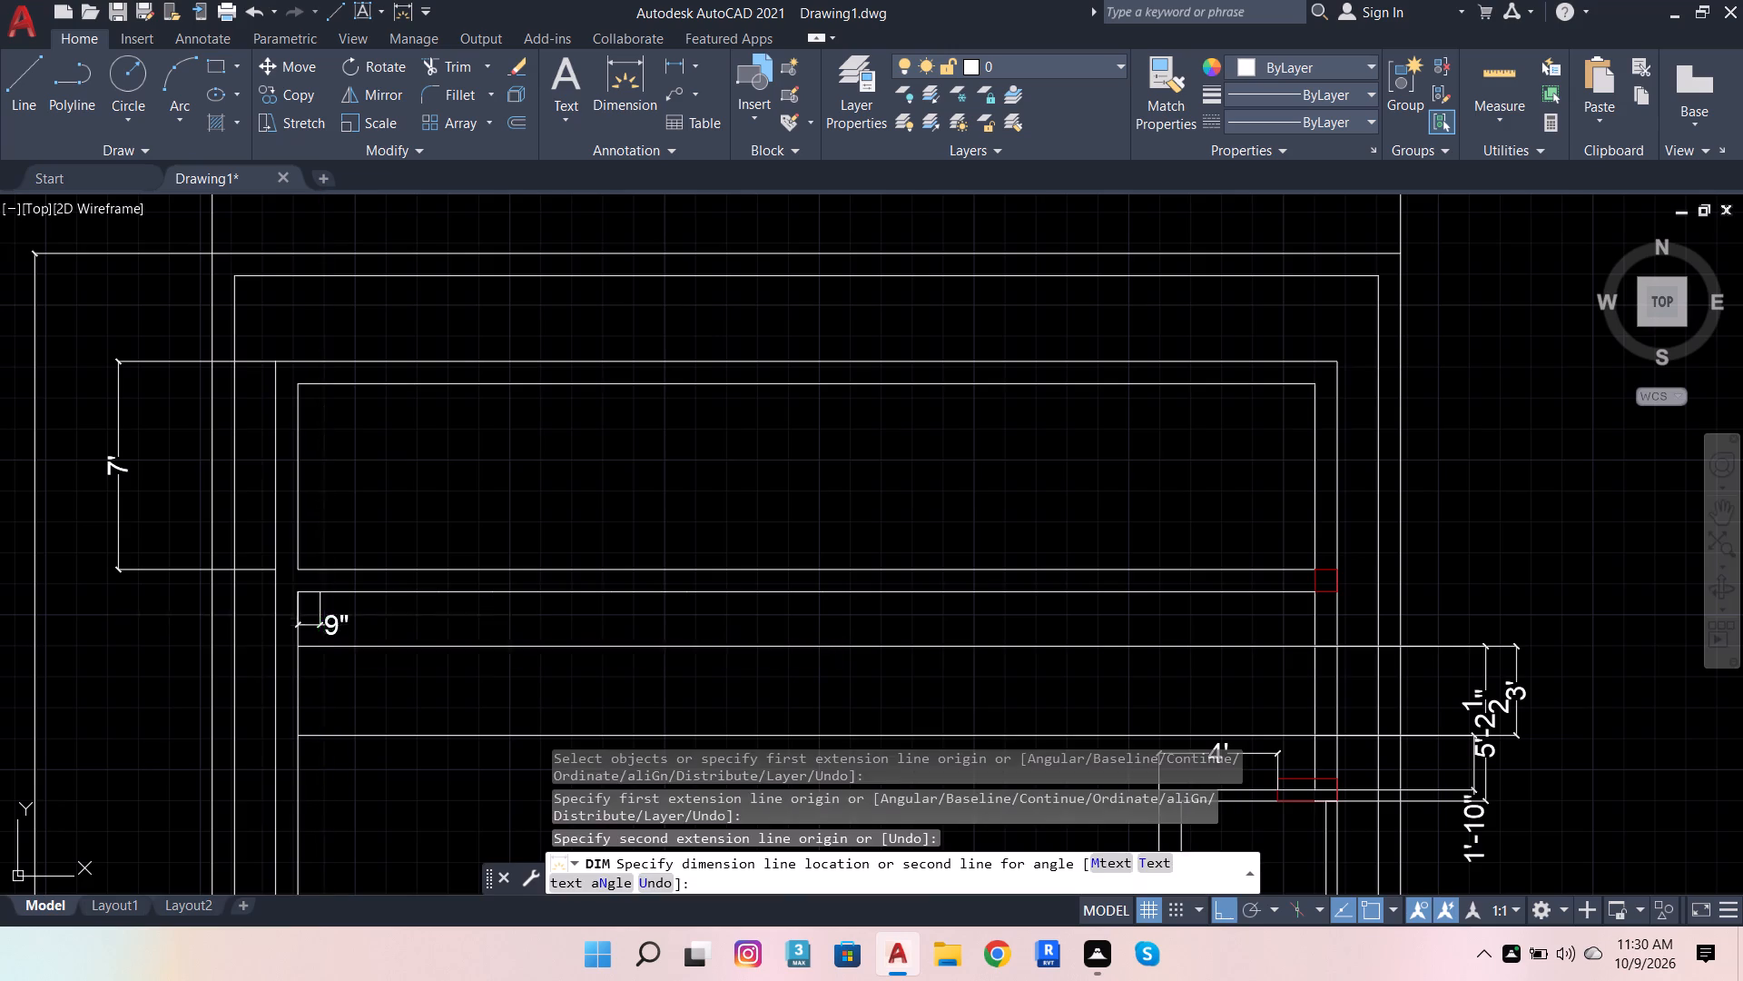
scroll(341, 603, up, 2)
click(346, 584)
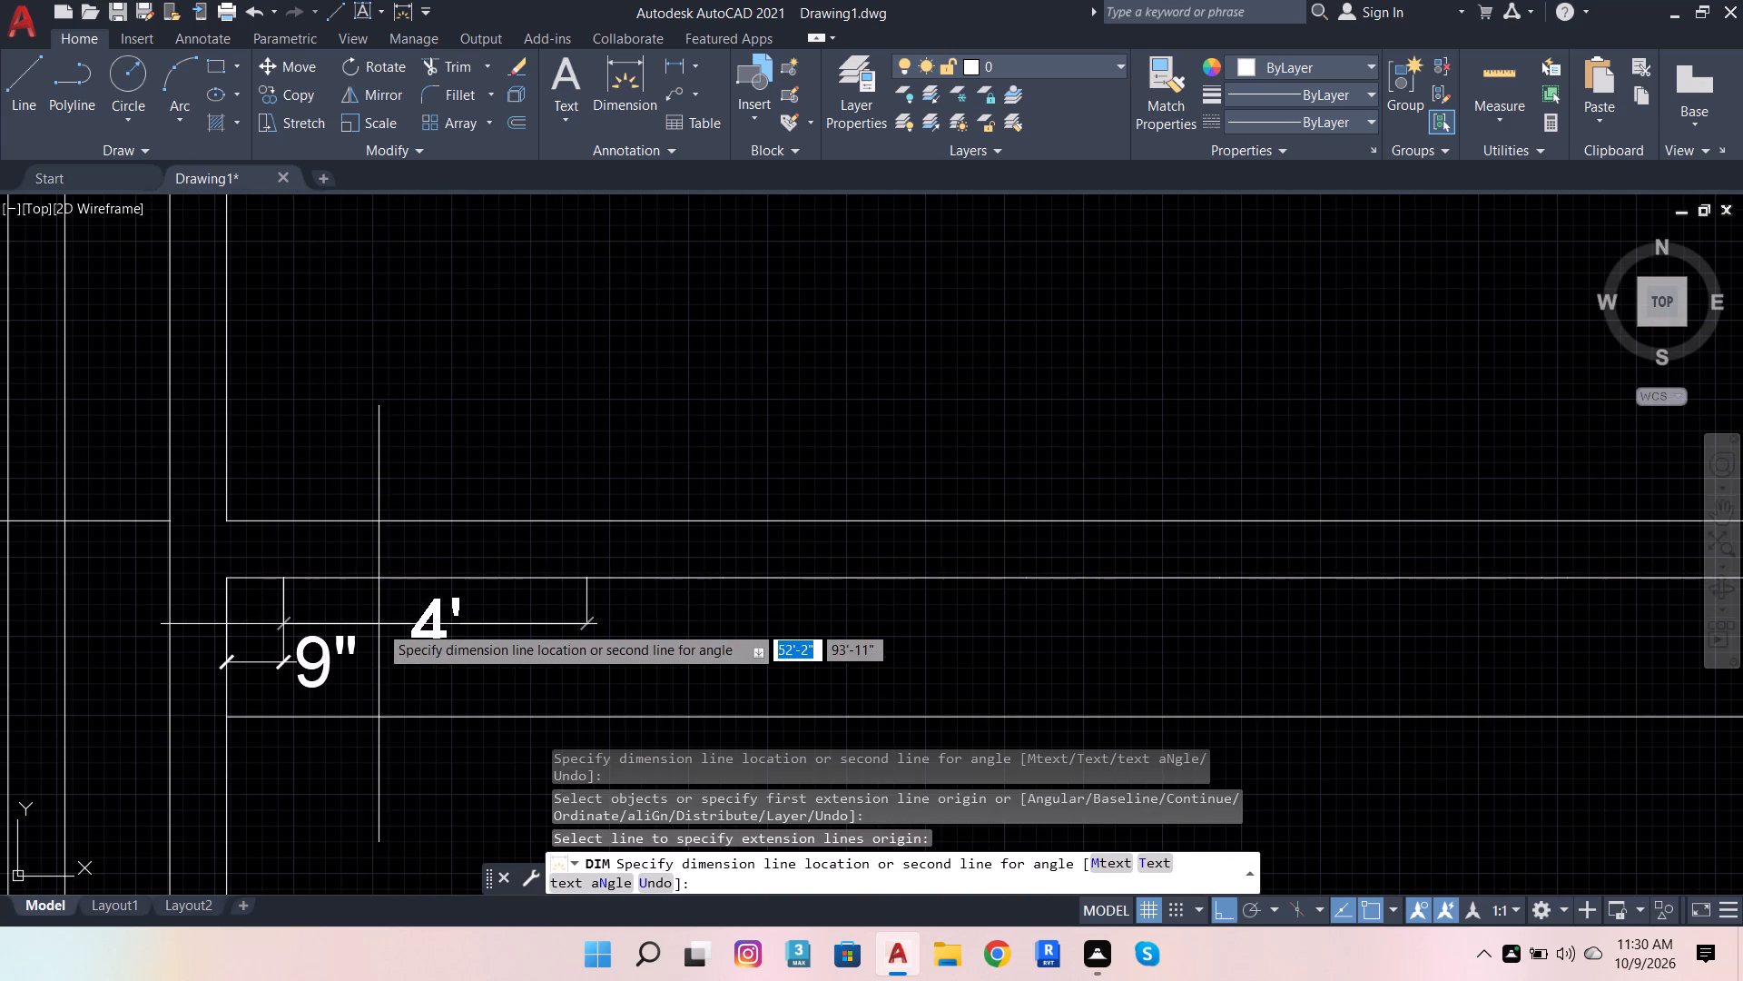
click(394, 671)
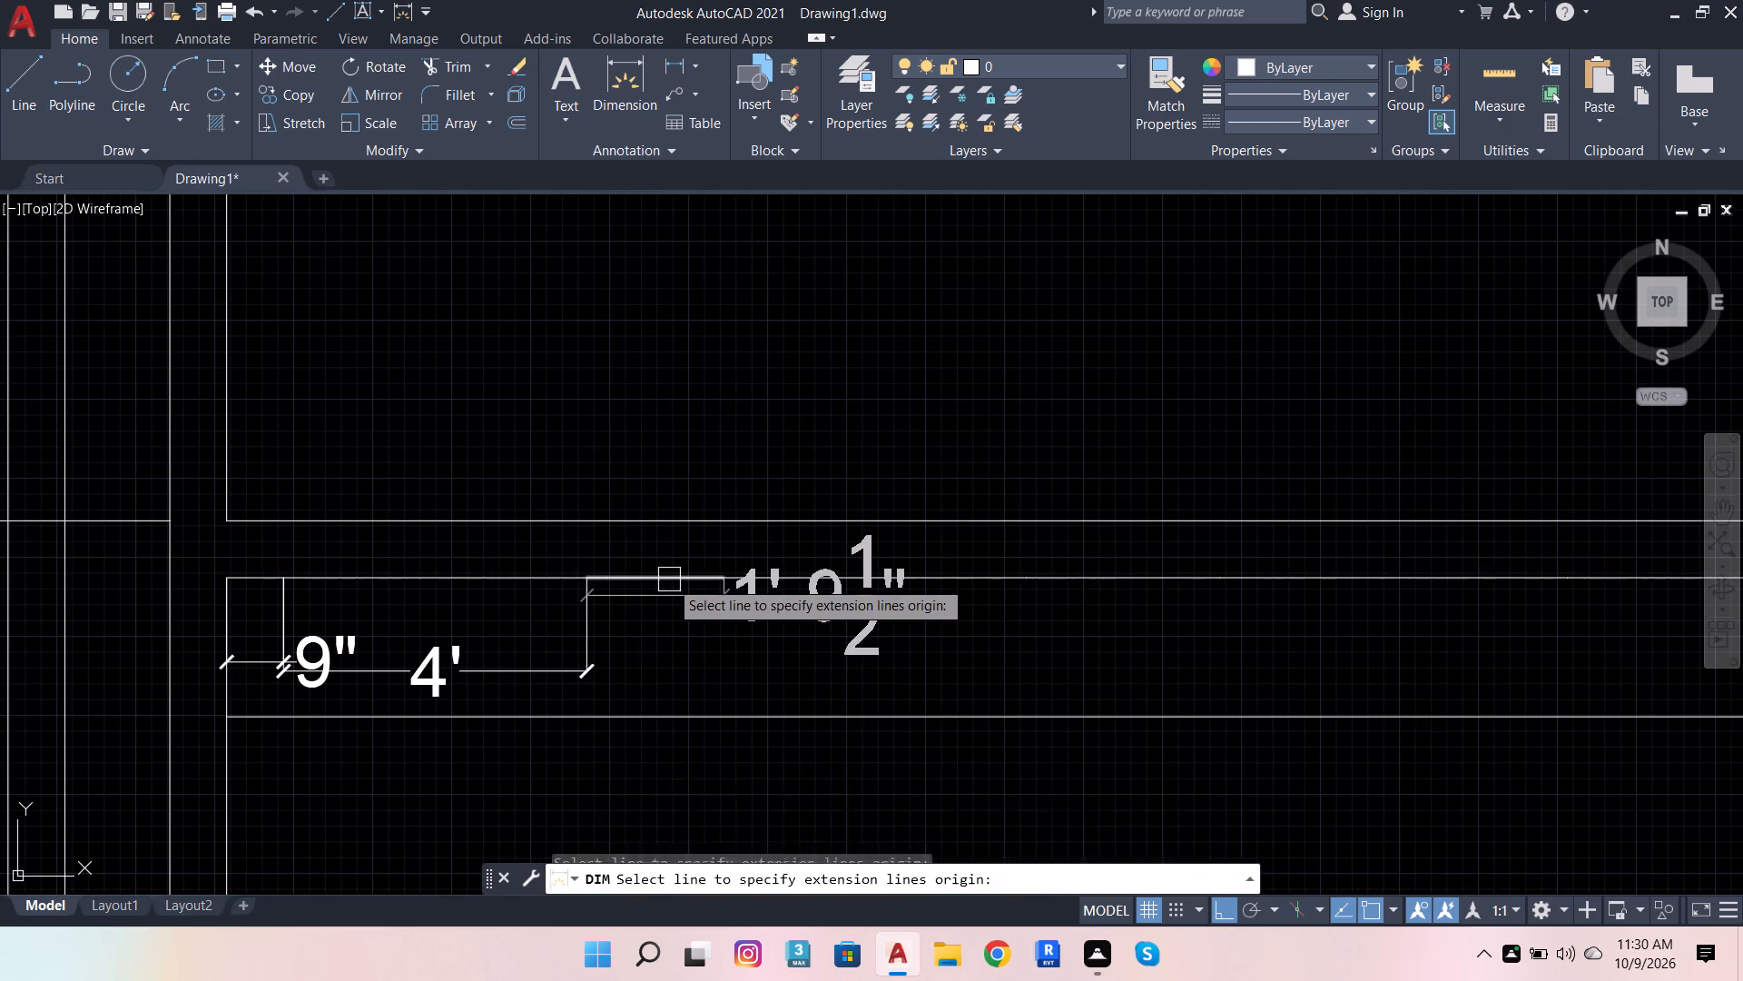
Dimension the third, fourth and fifth segments of the chain, continuing east with the dimensions placed below the line.
click(671, 580)
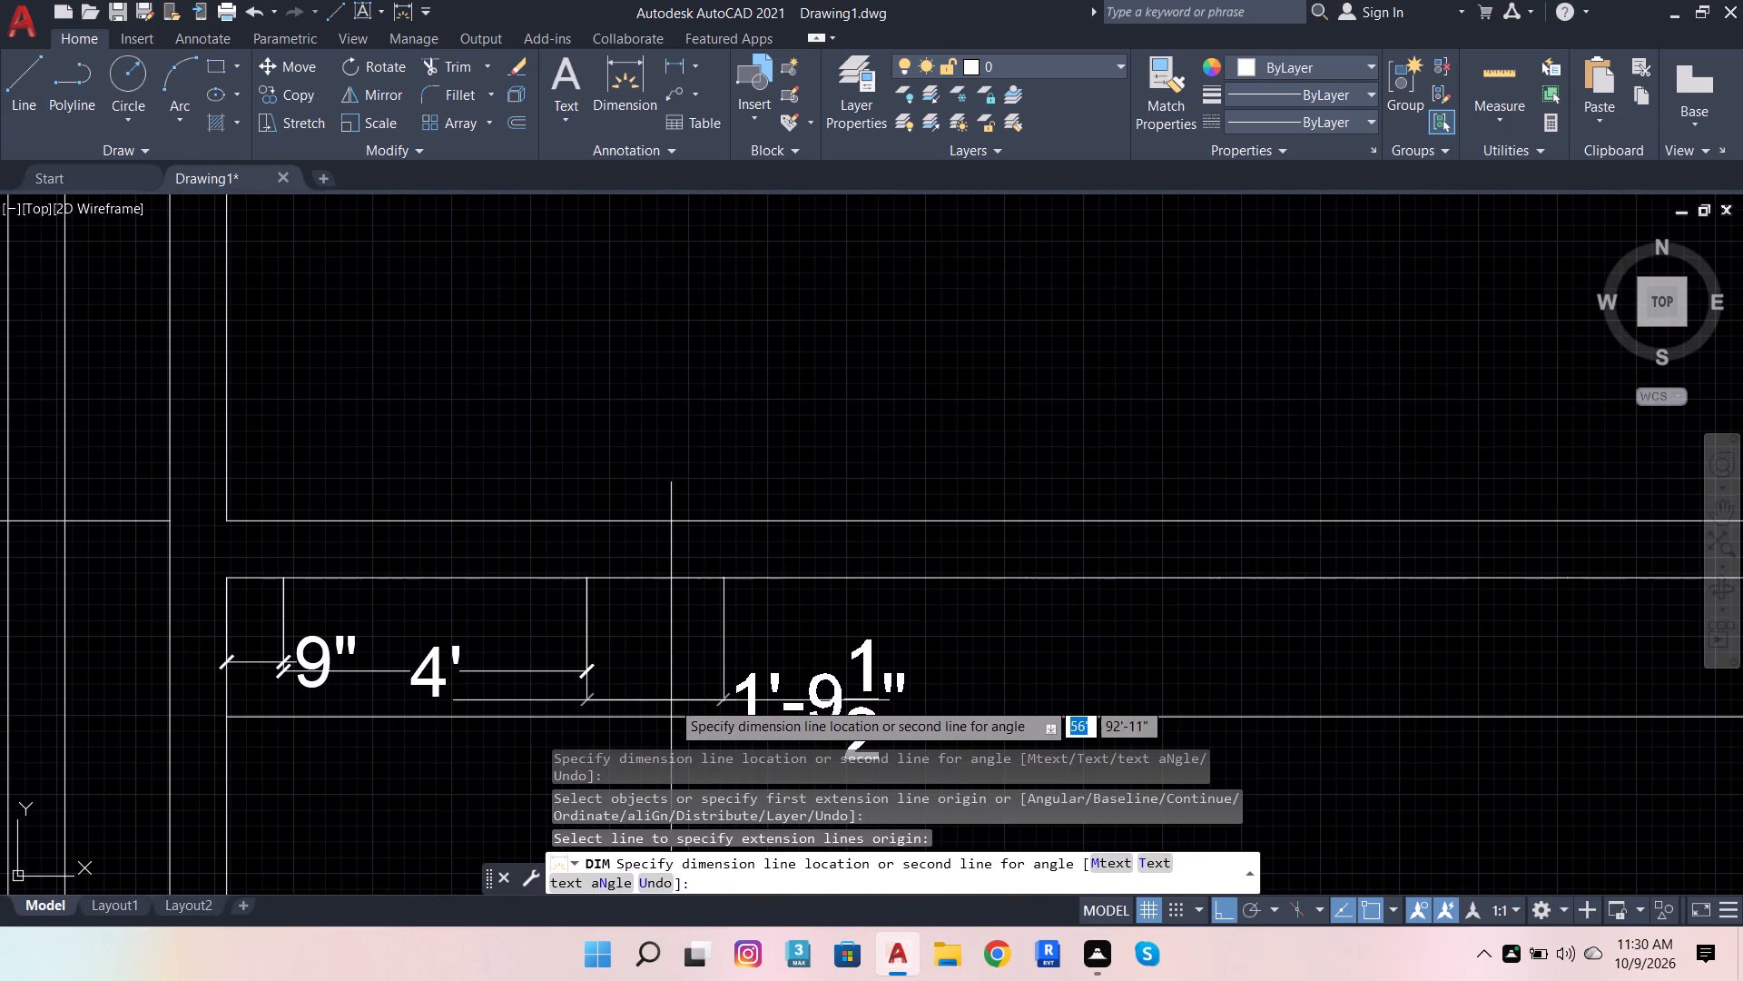
click(666, 680)
click(835, 589)
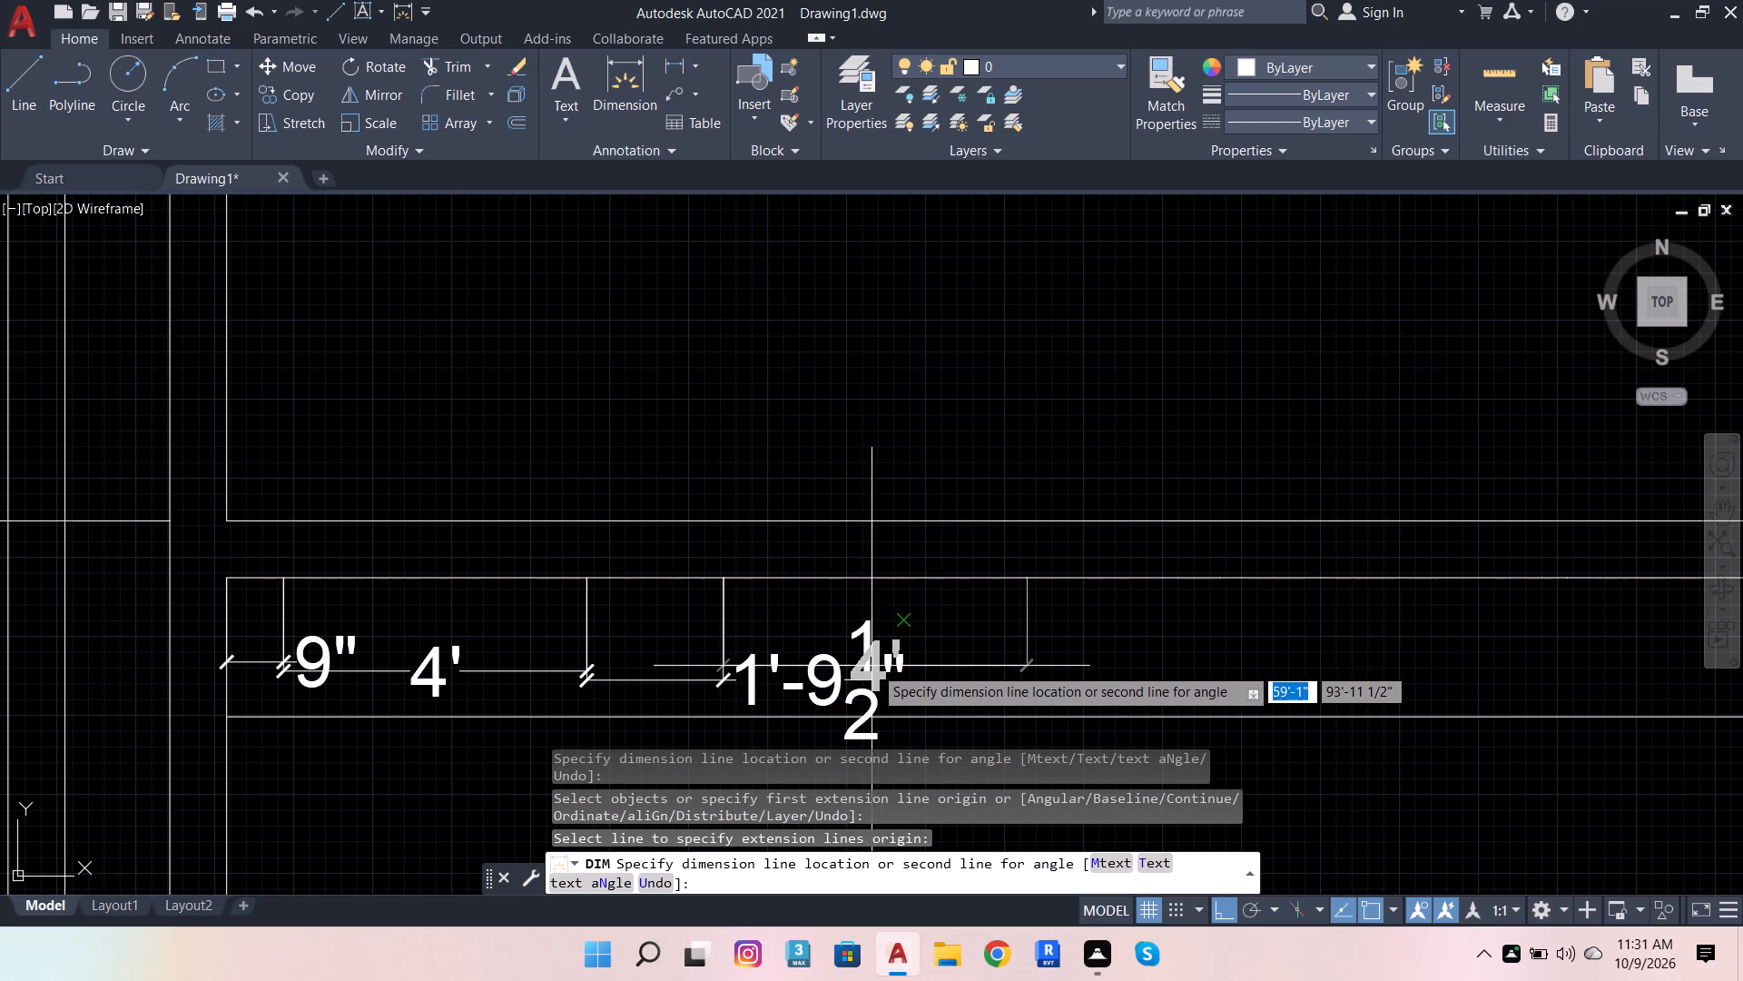
click(967, 631)
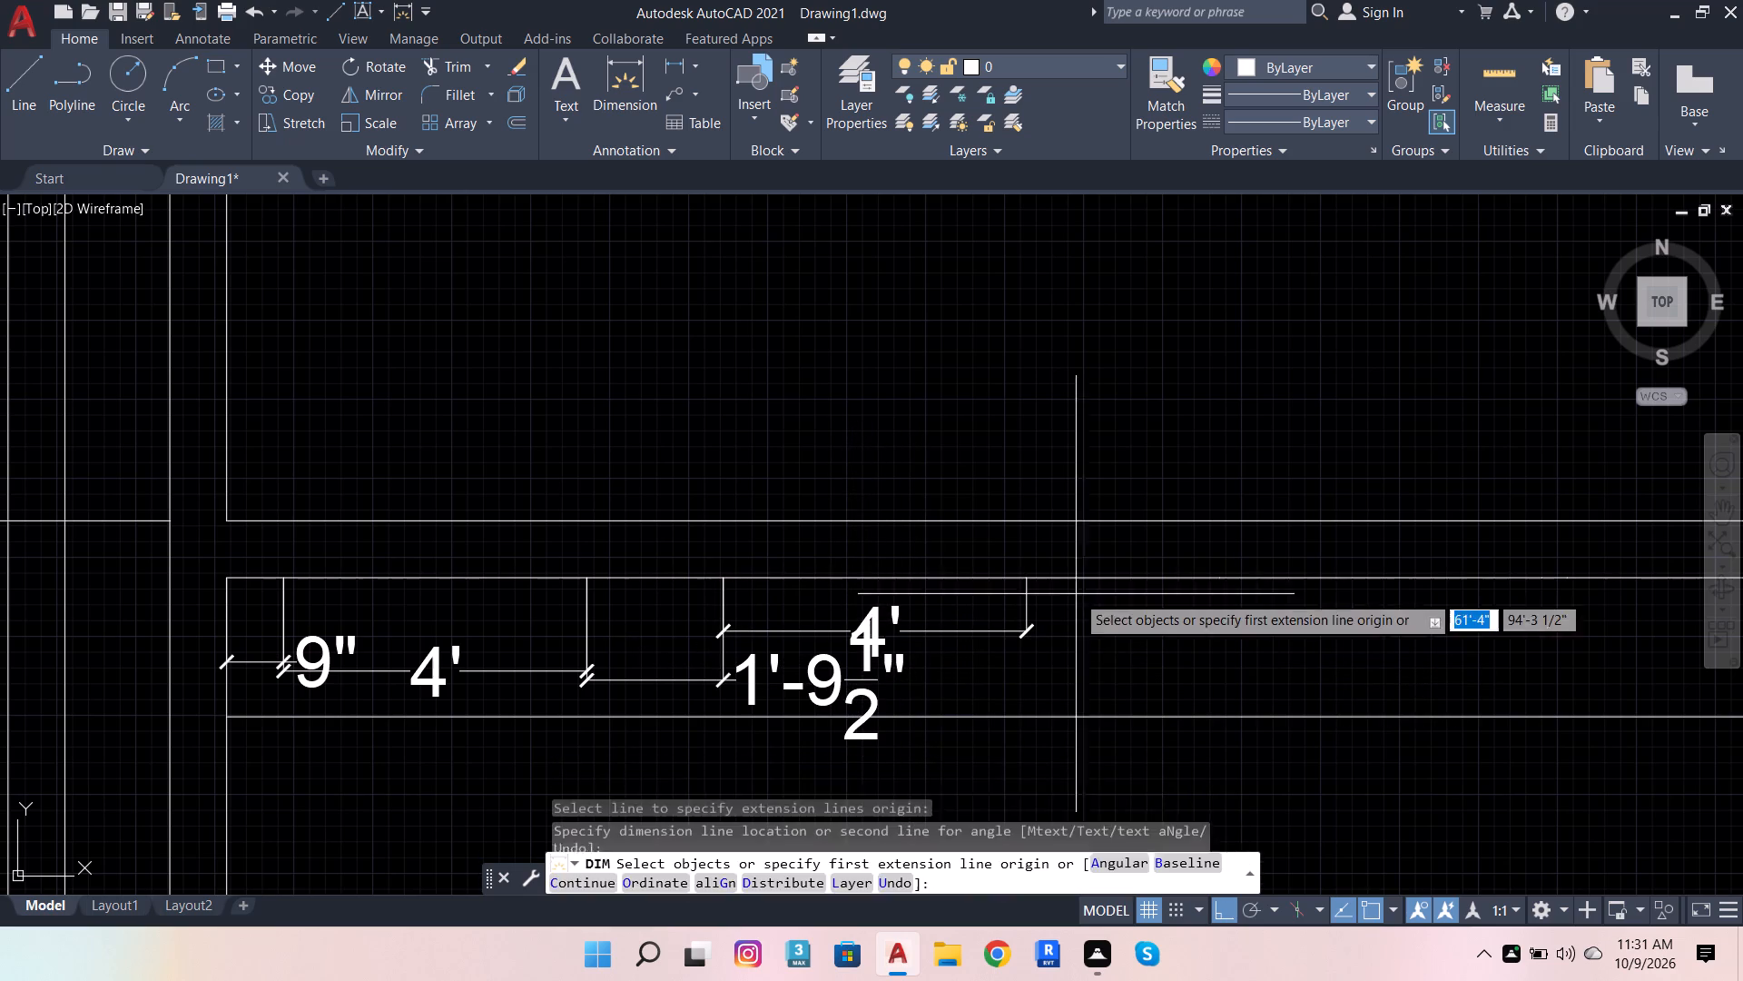
click(1131, 579)
click(1133, 648)
Dimension the chain's seventh segment, skipping the short sixth one, and end the dimensioning.
scroll(1009, 708, down, 1)
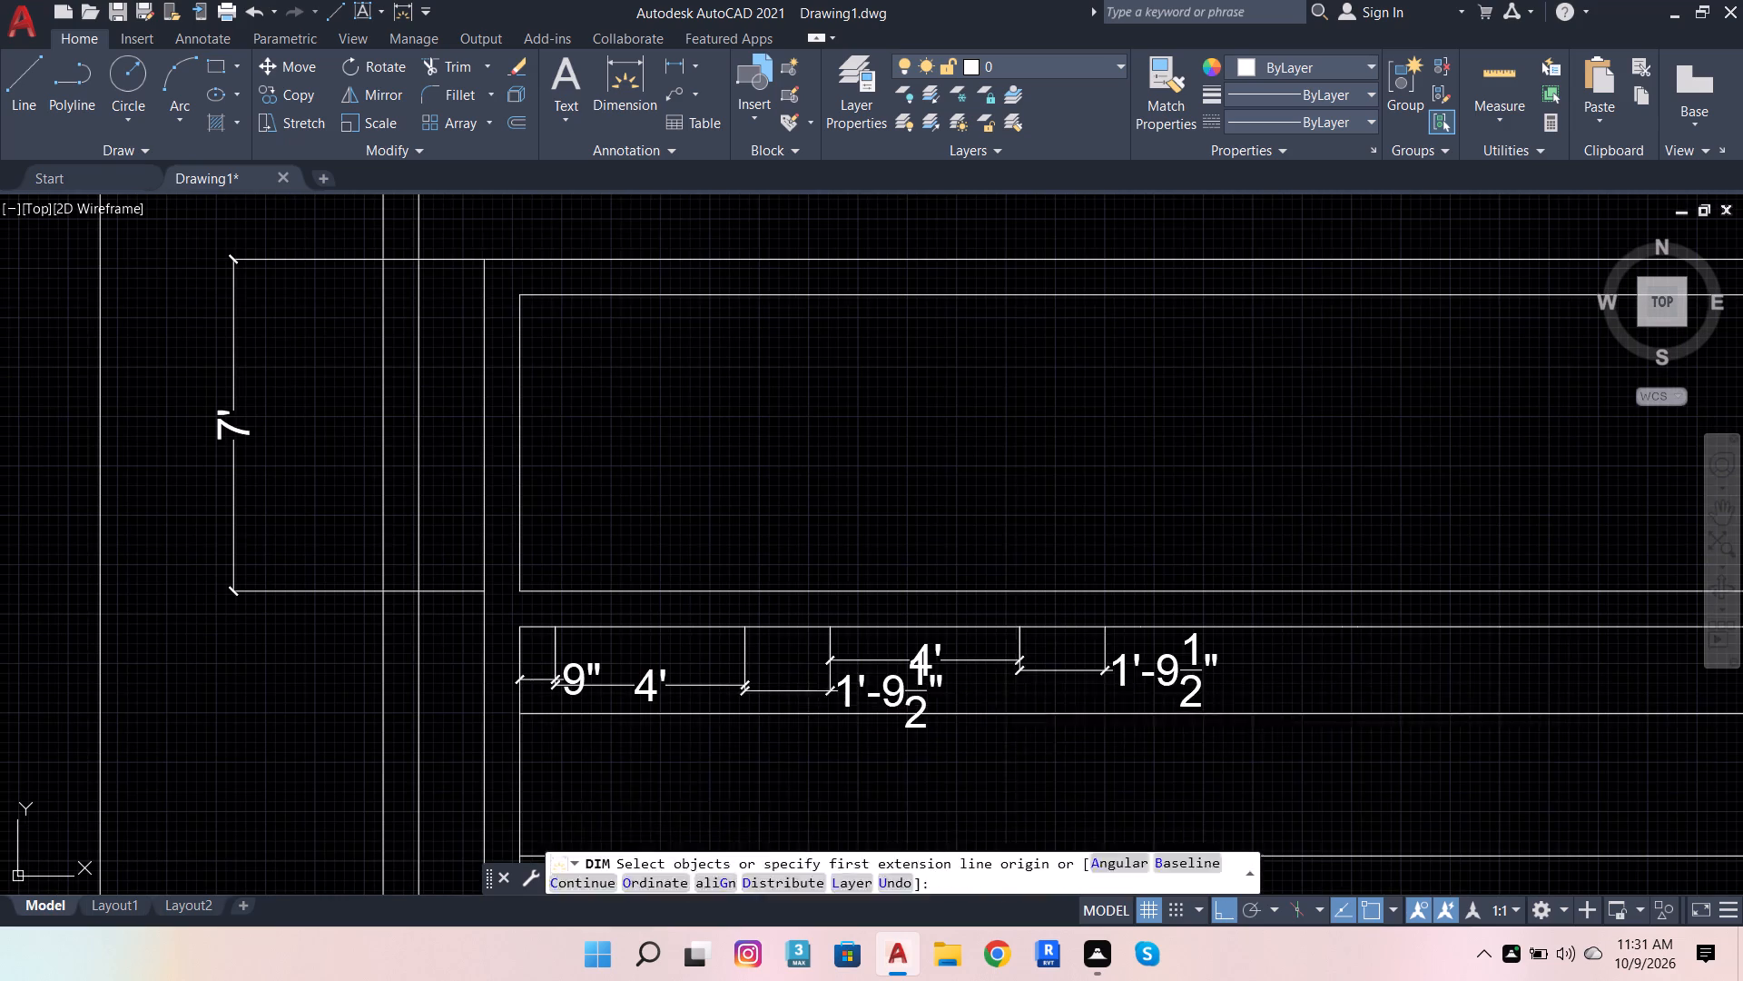
click(1267, 626)
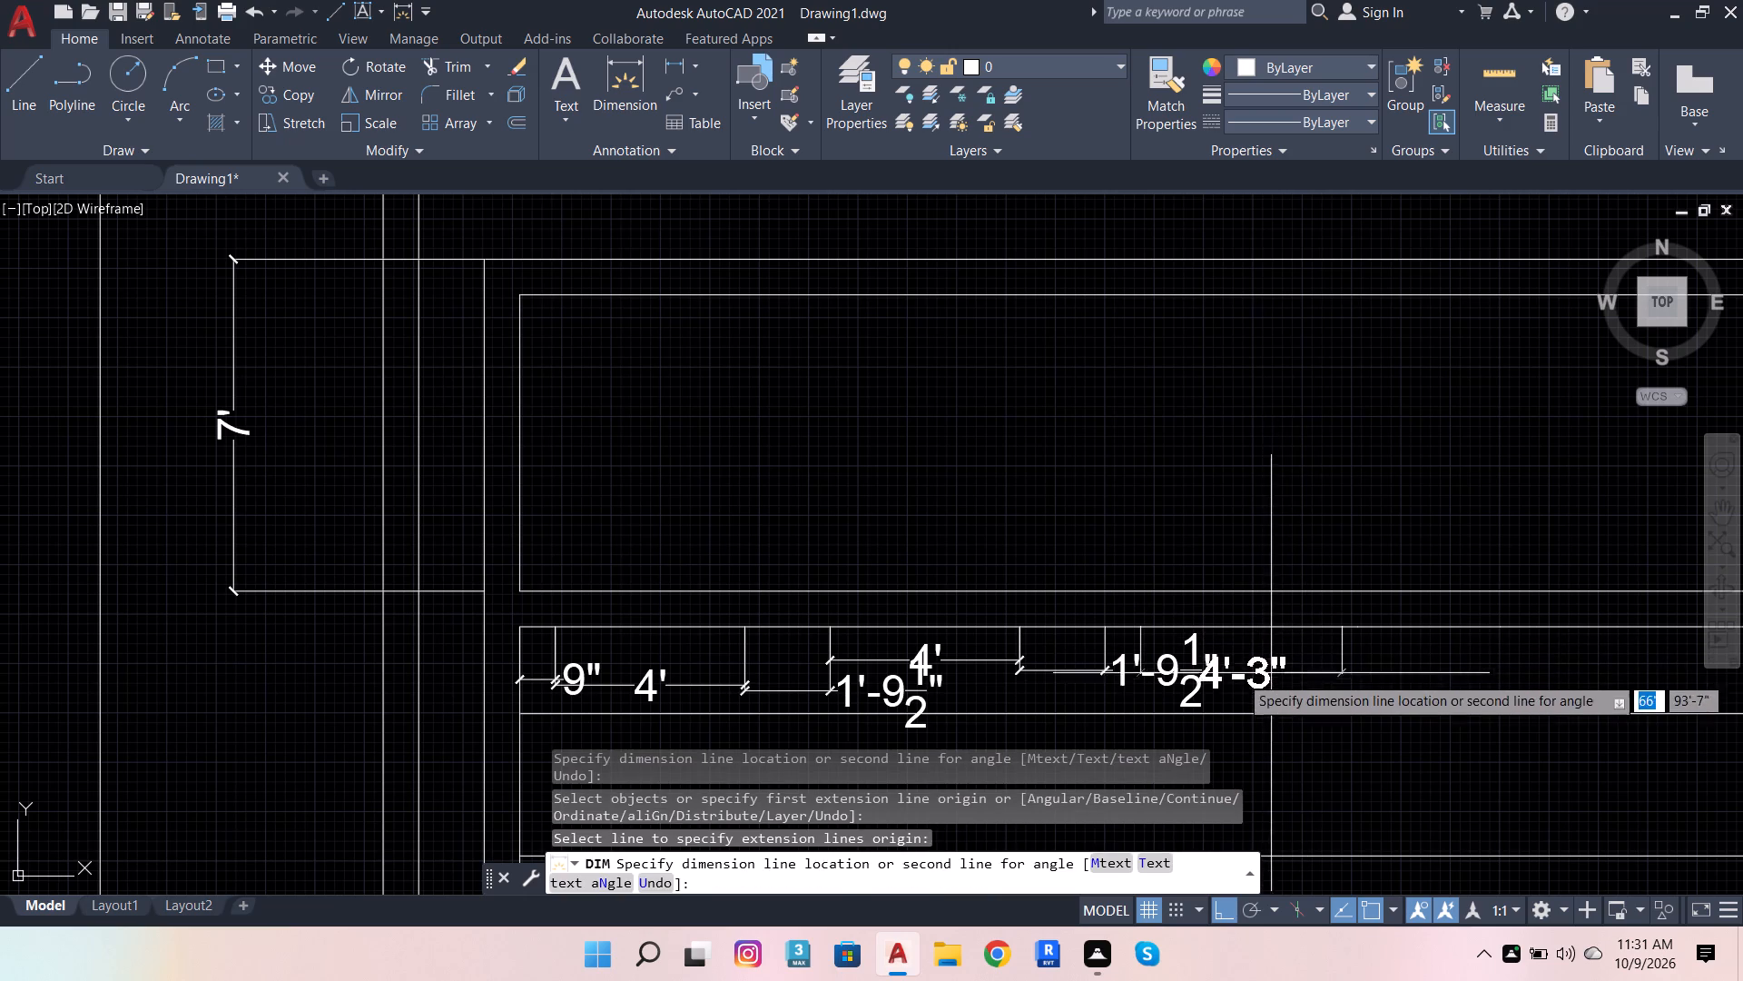
scroll(1279, 722, up, 2)
click(1264, 599)
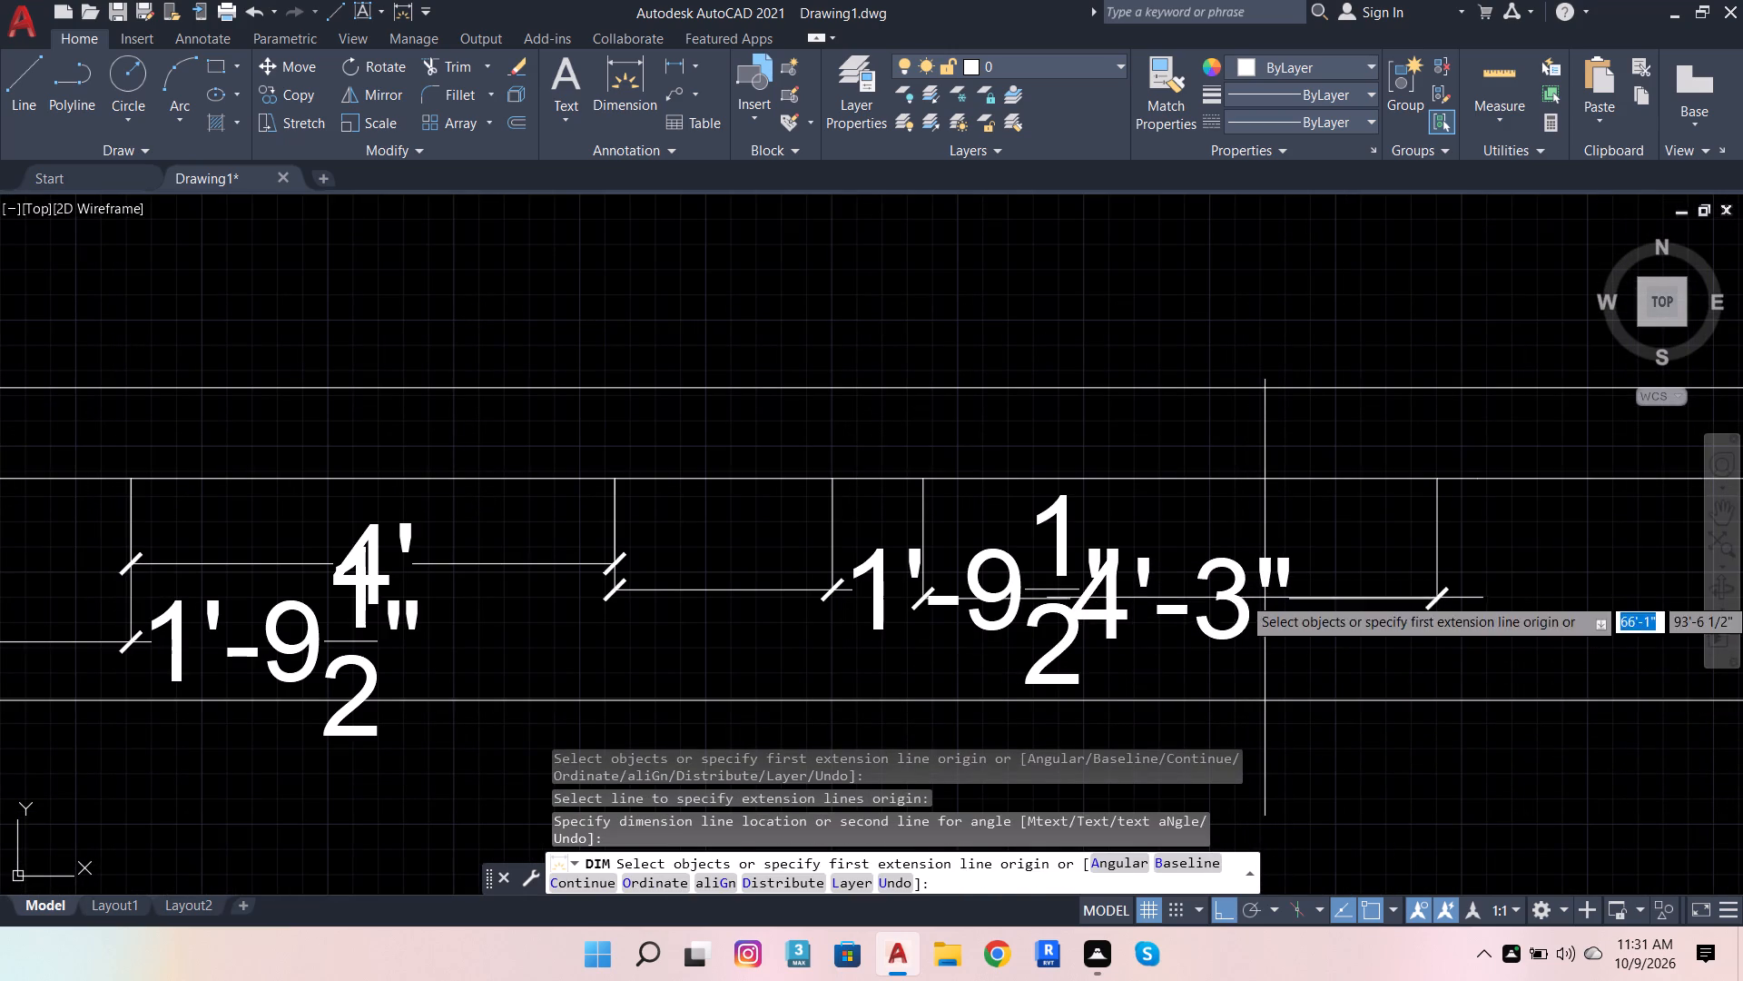
key(Escape)
key(Escape)
key(Escape)
key(Escape)
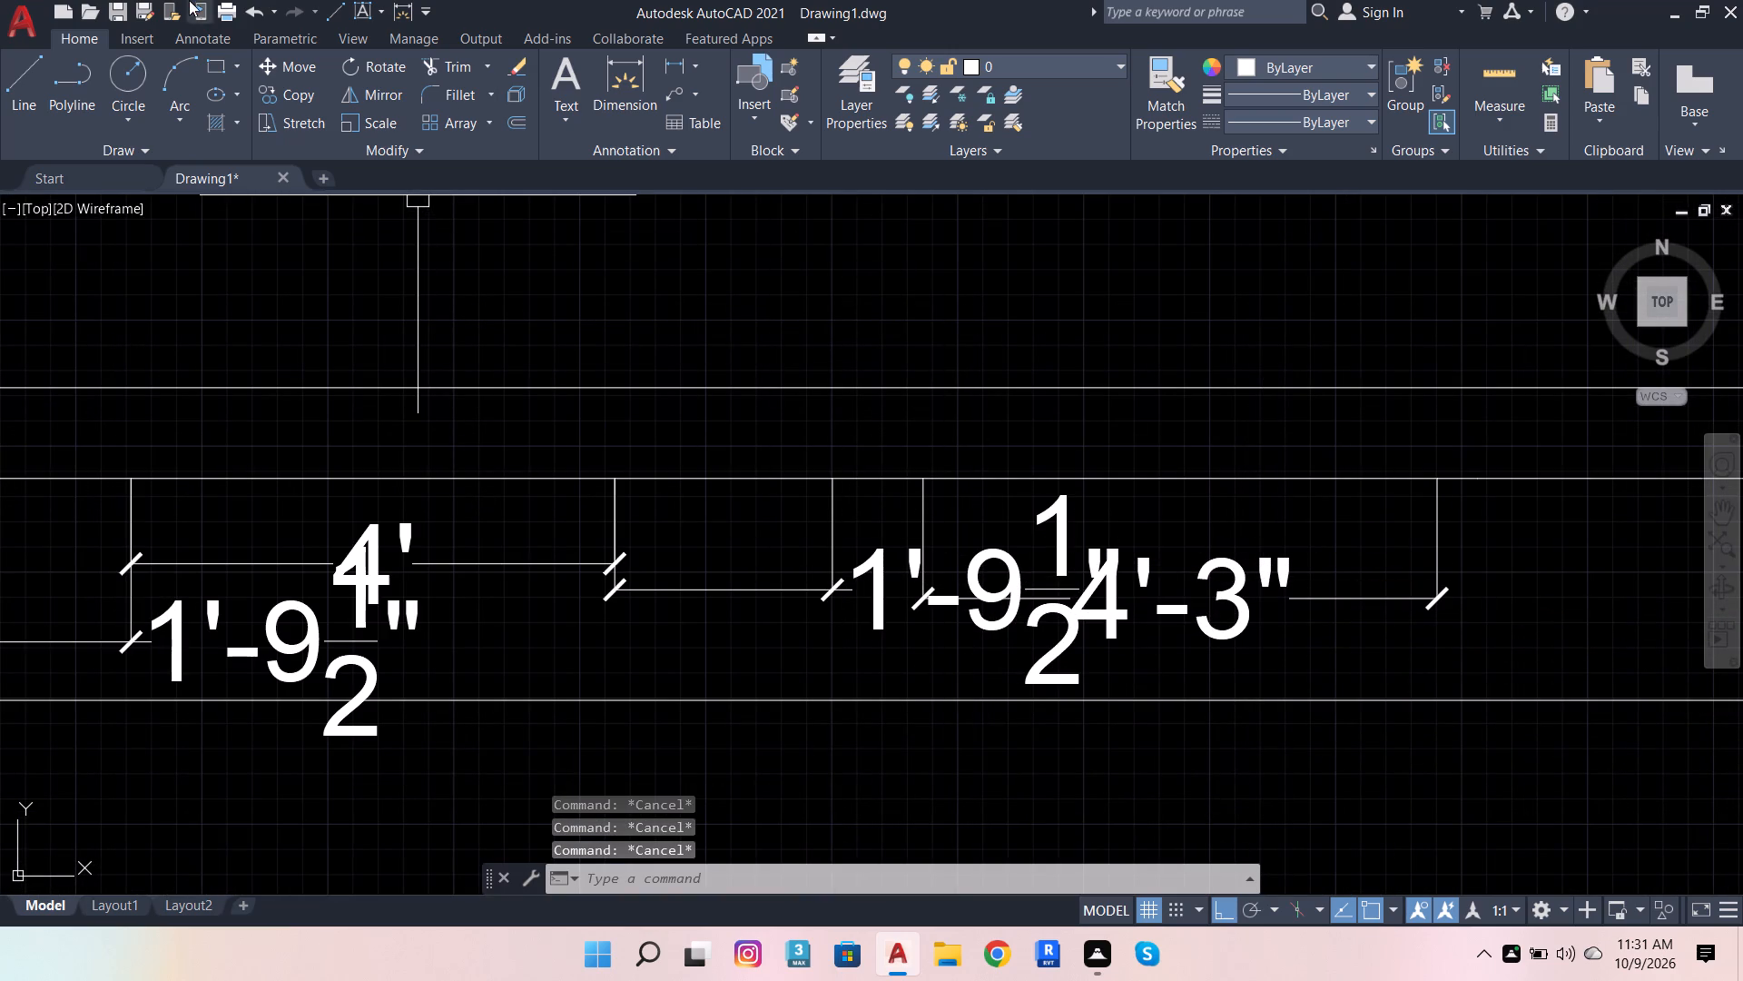
Draw lines from the seventh segment's west end: 5'3" south, 4'3" east, and north back to the chain.
click(27, 74)
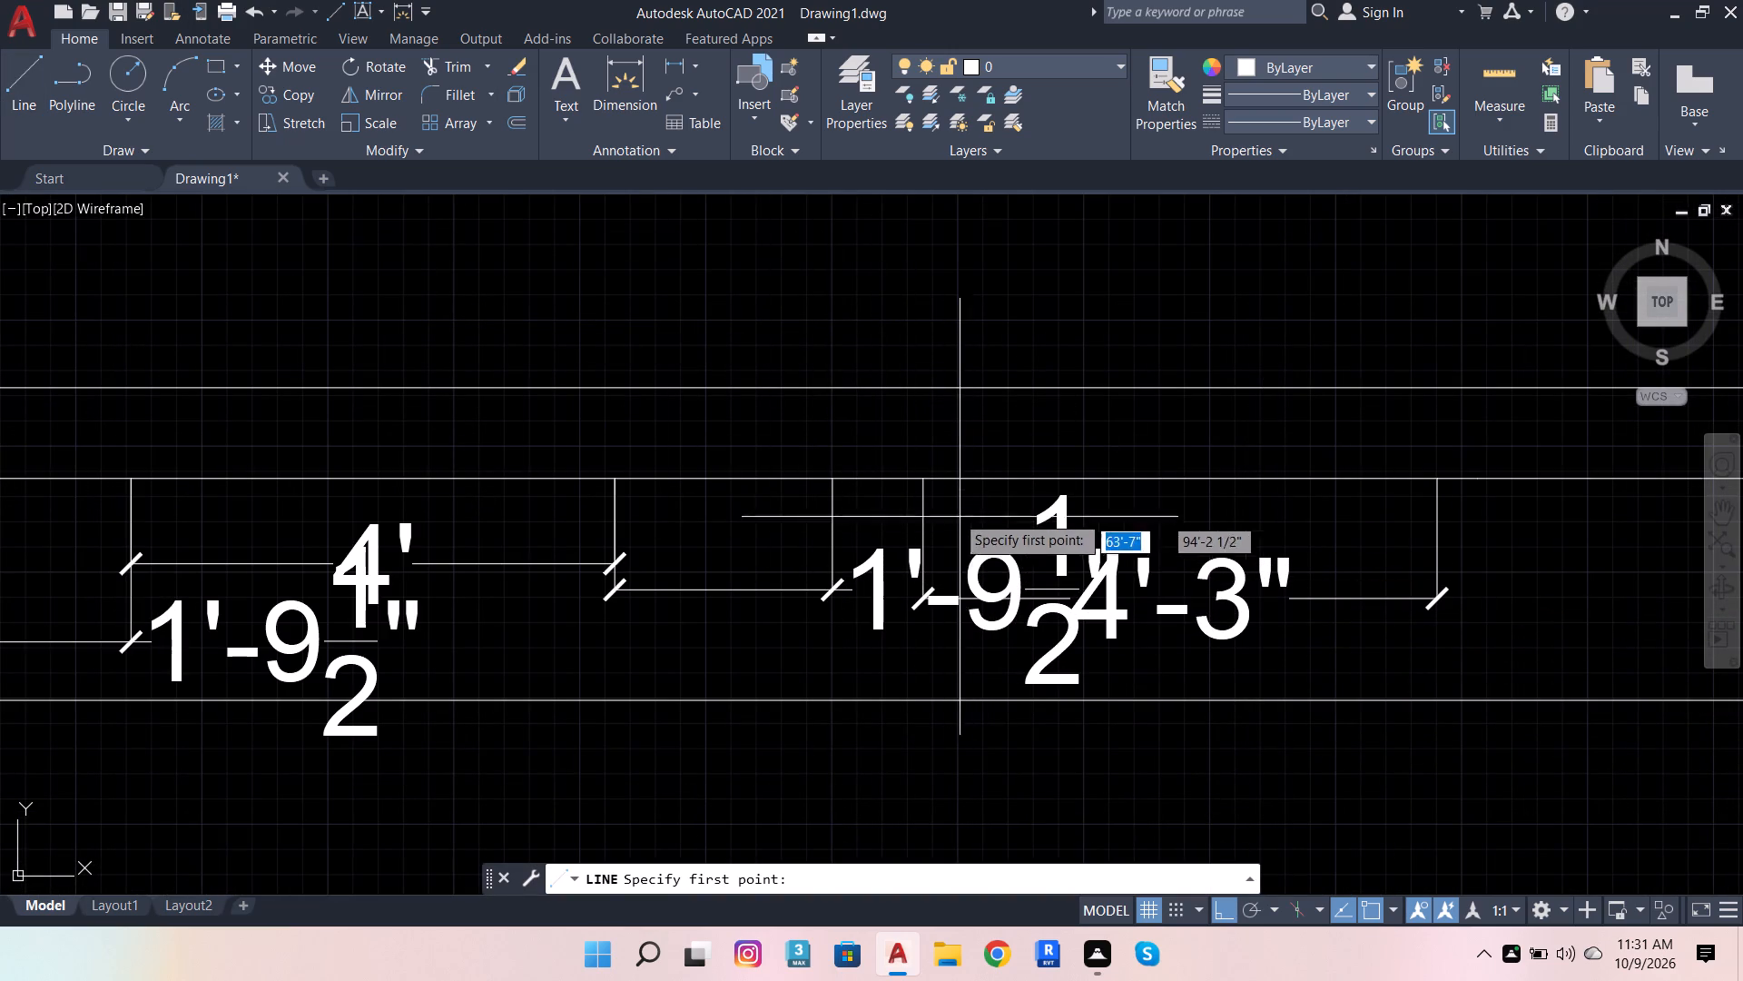
click(918, 471)
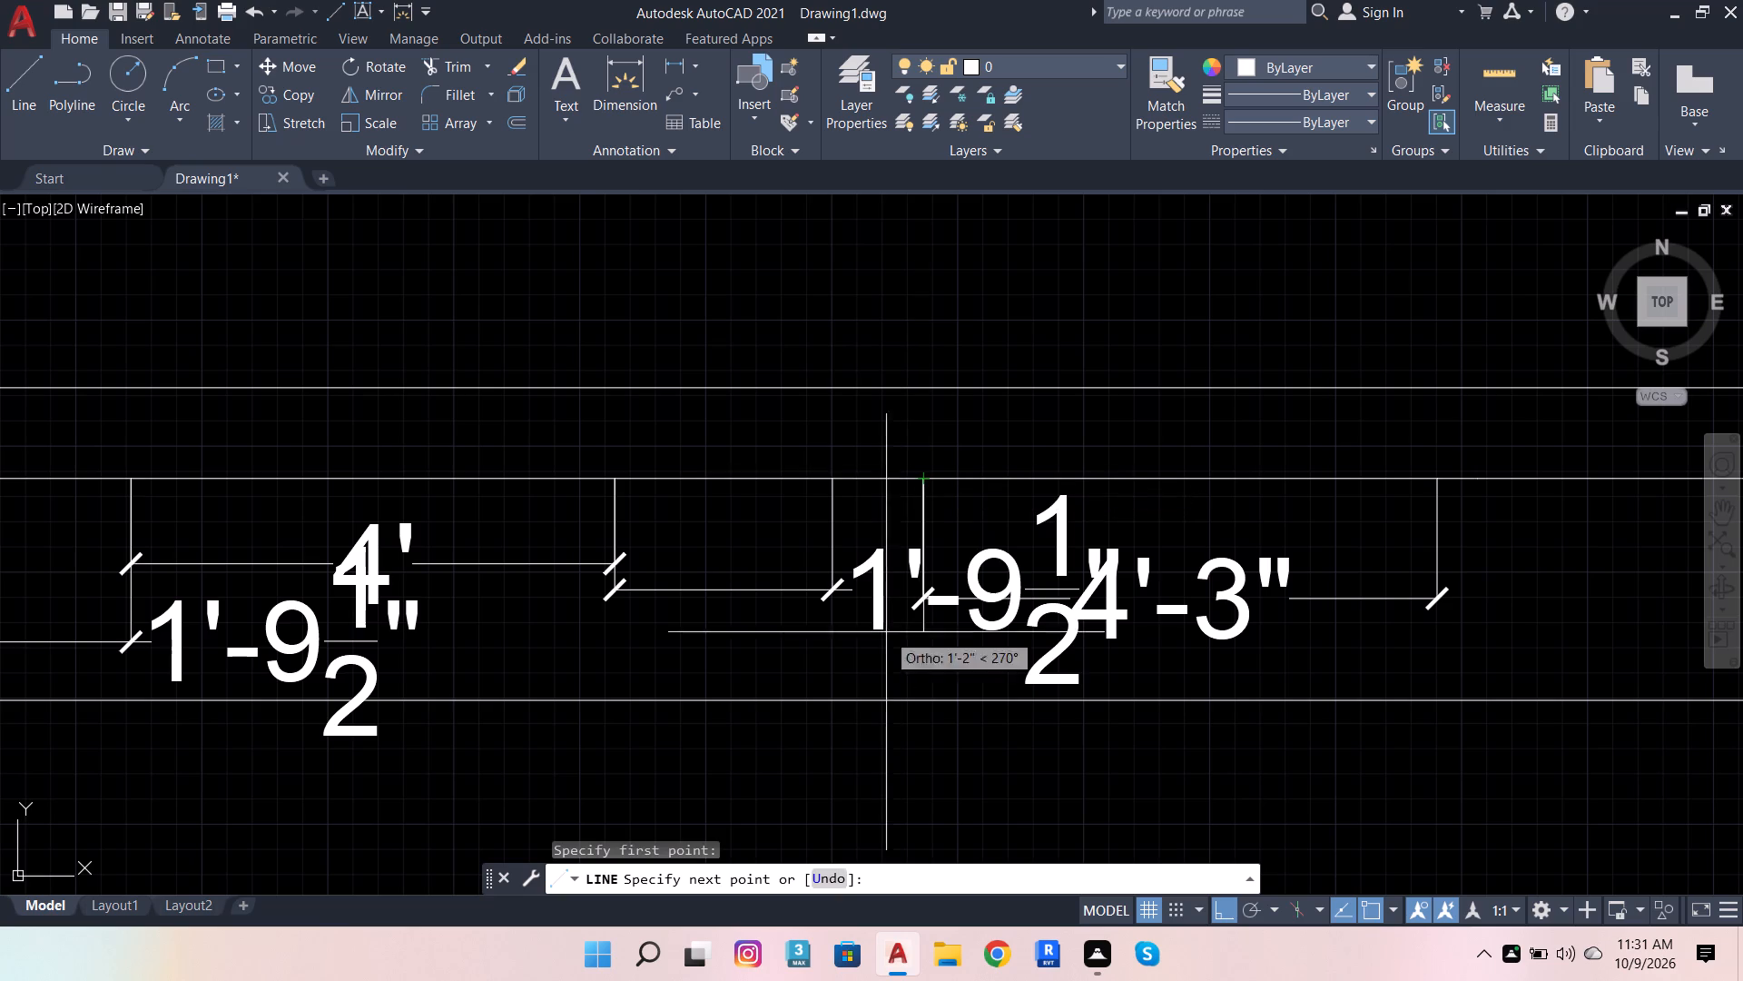
scroll(918, 634, down, 2)
scroll(903, 742, up, 2)
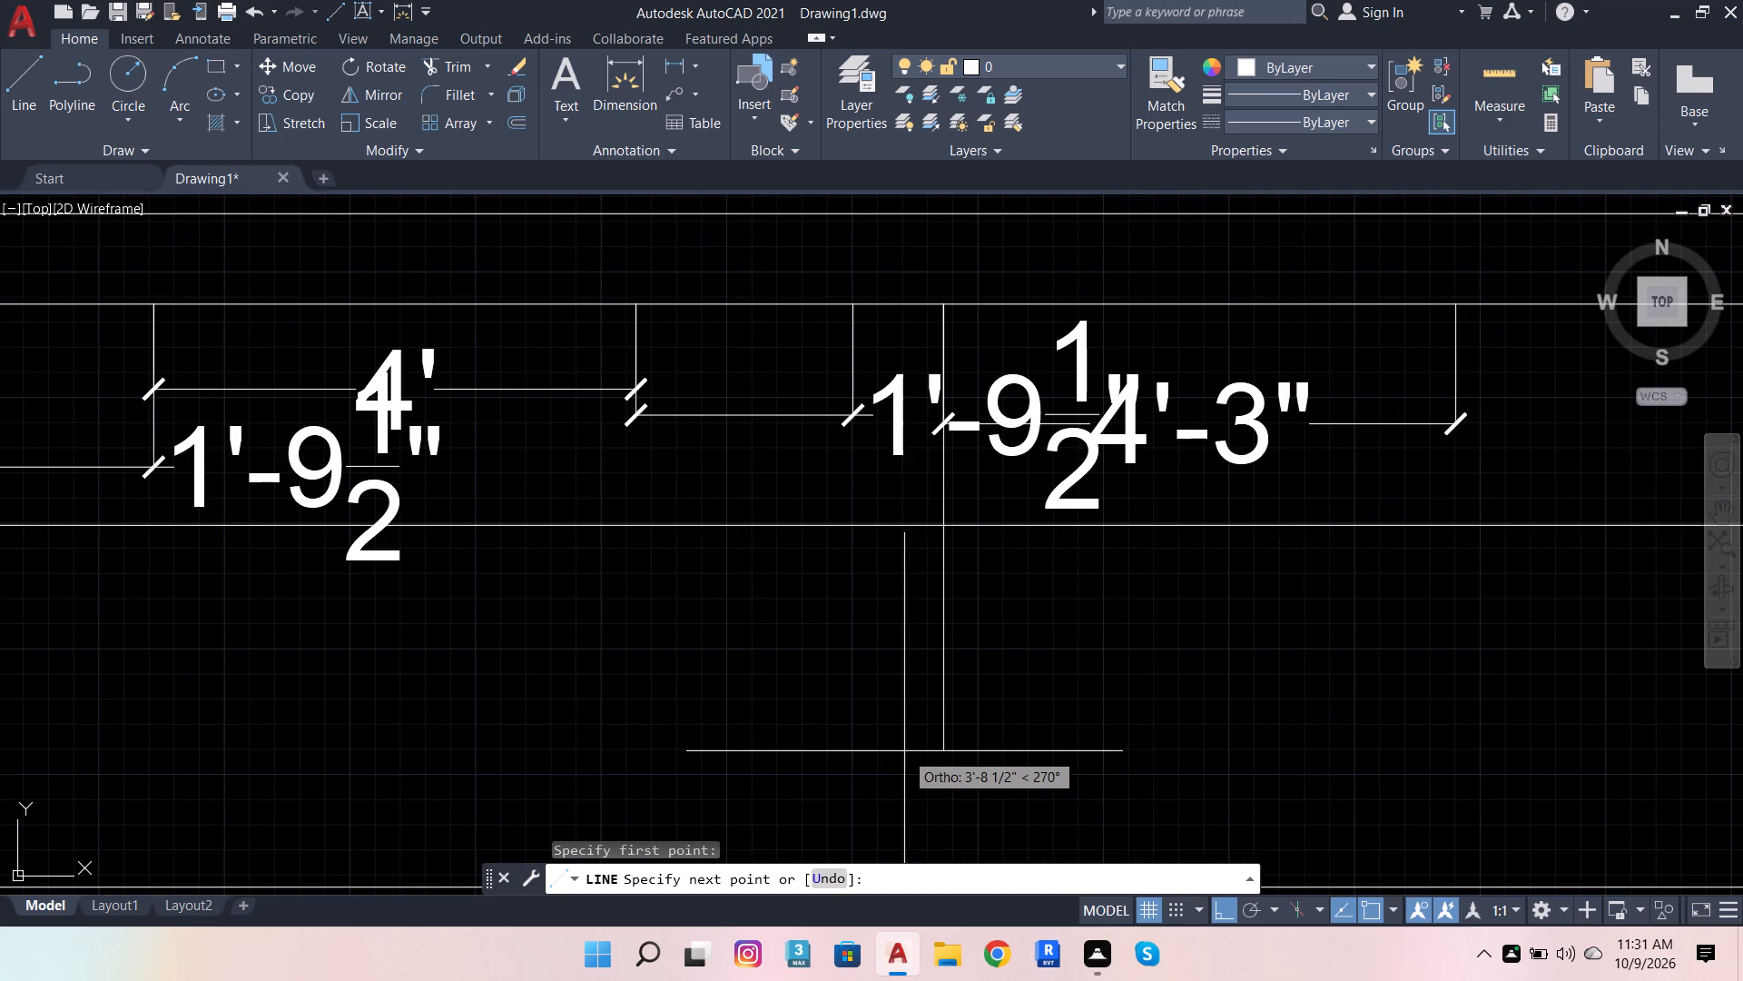
text(5')
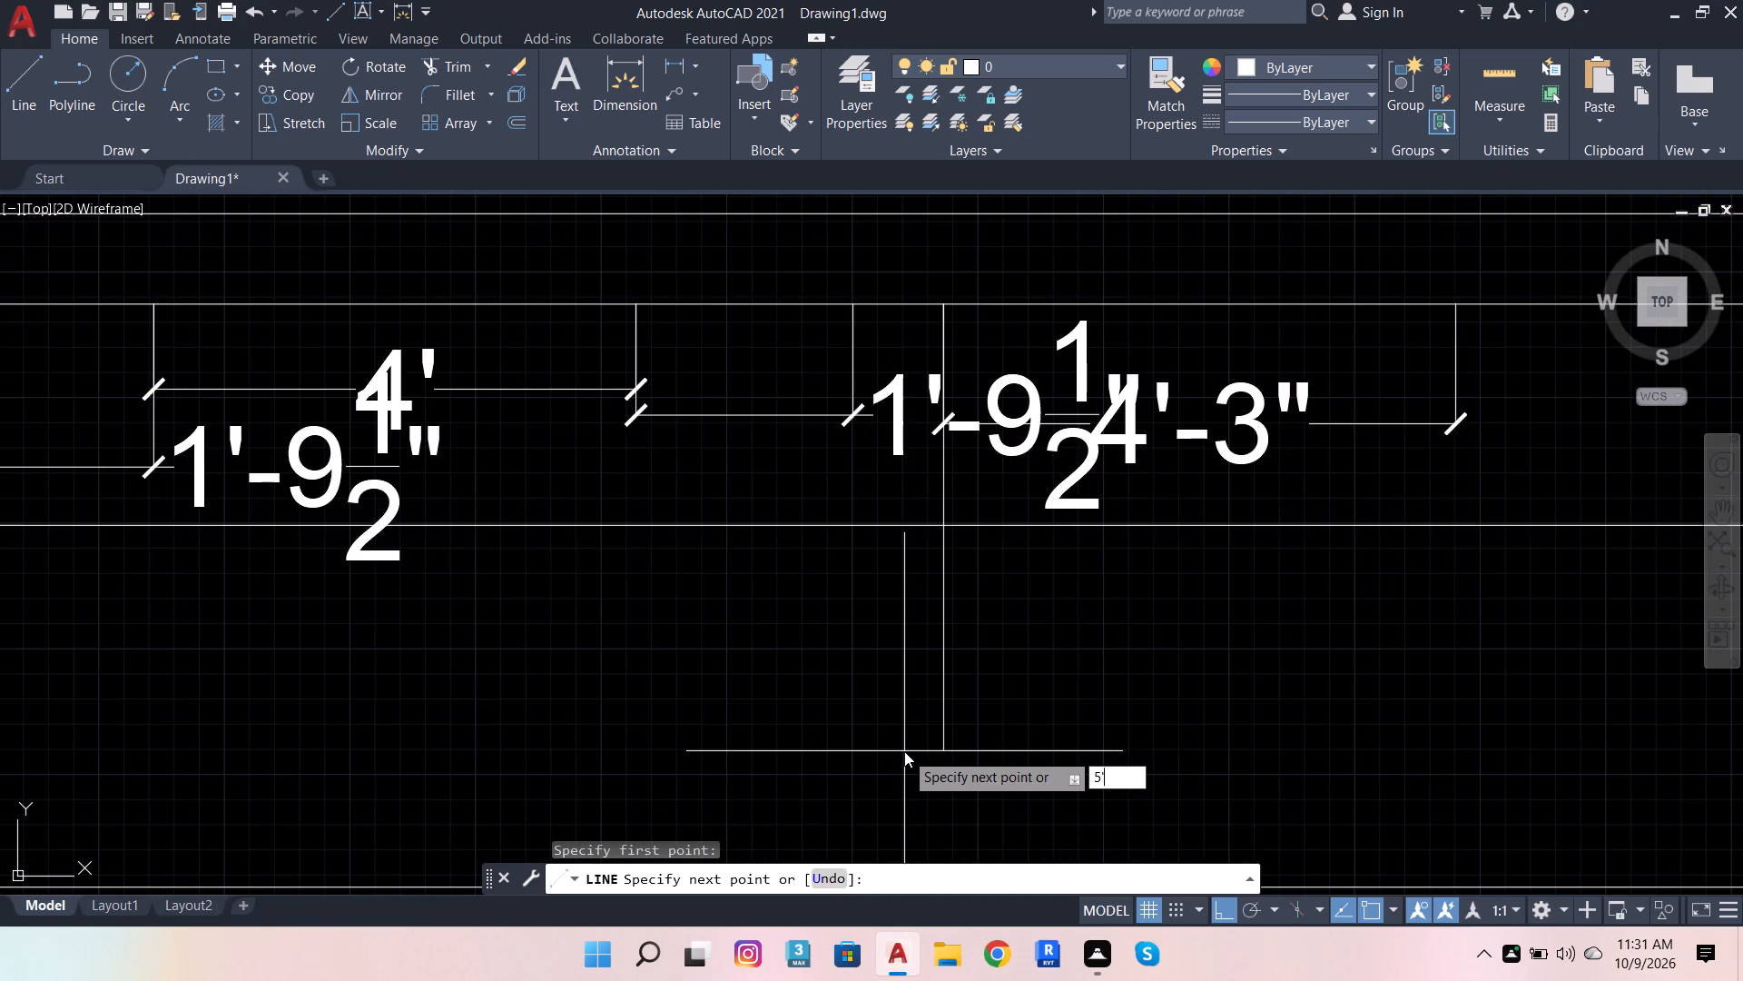
key(3)
key(Return)
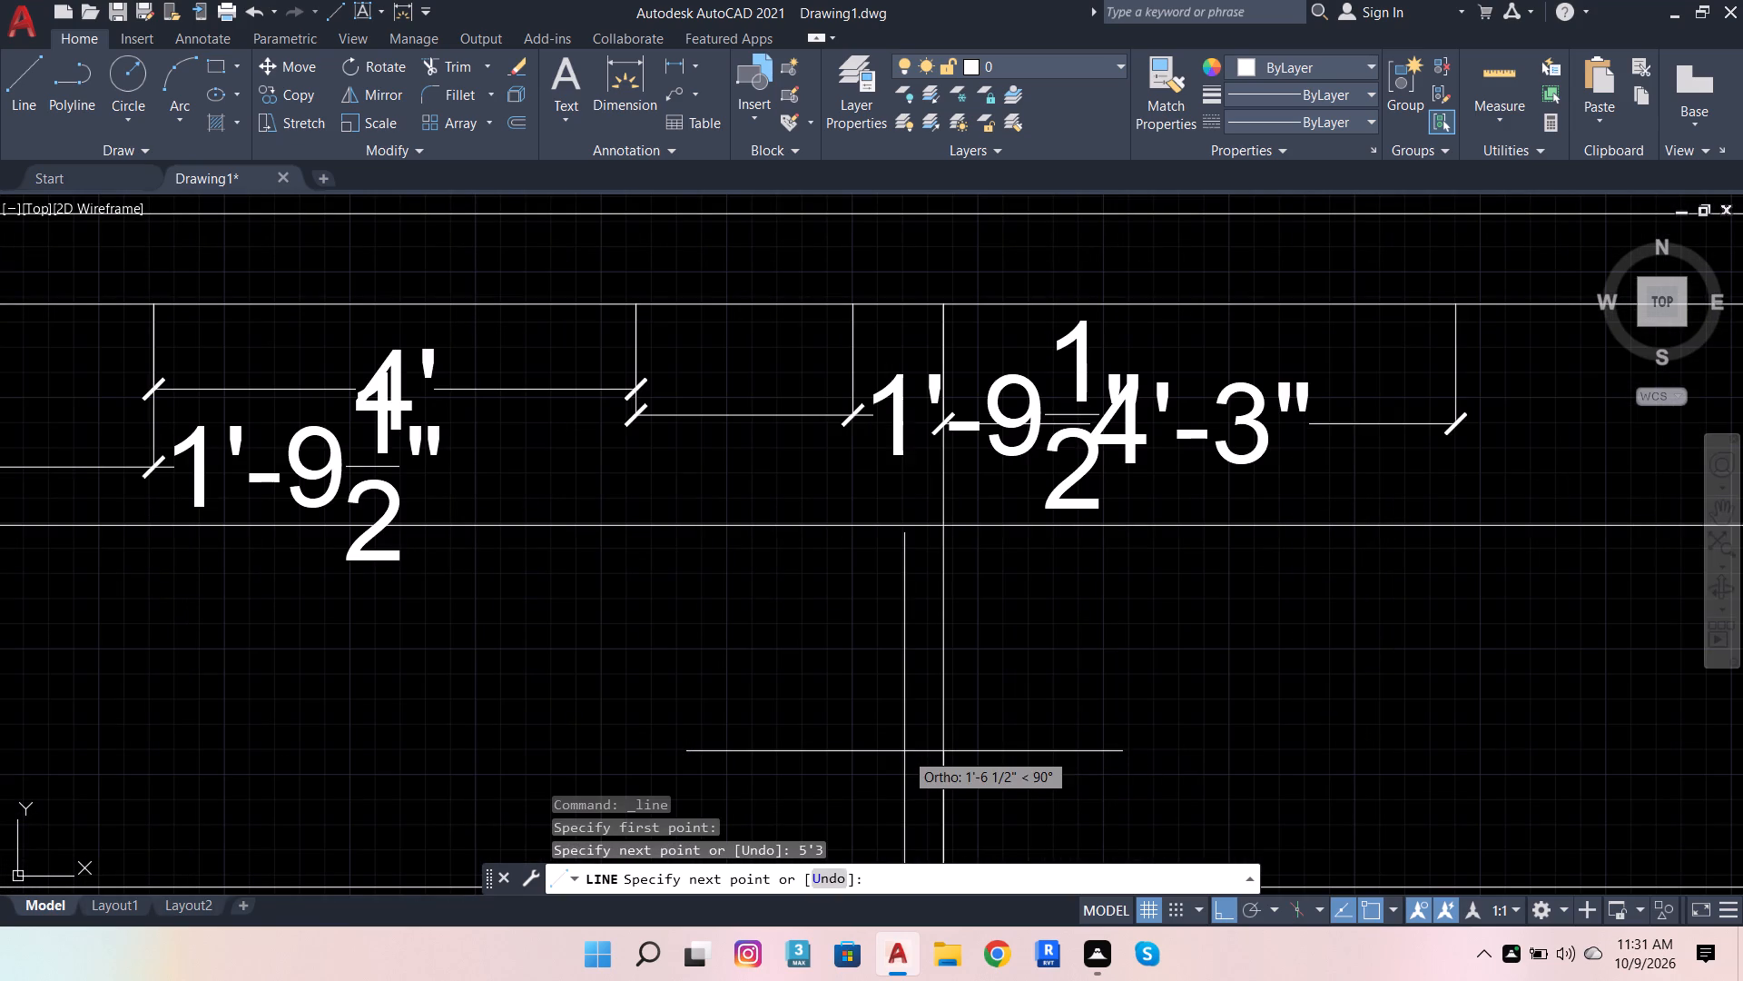
scroll(1184, 593, down, 3)
scroll(1207, 622, up, 2)
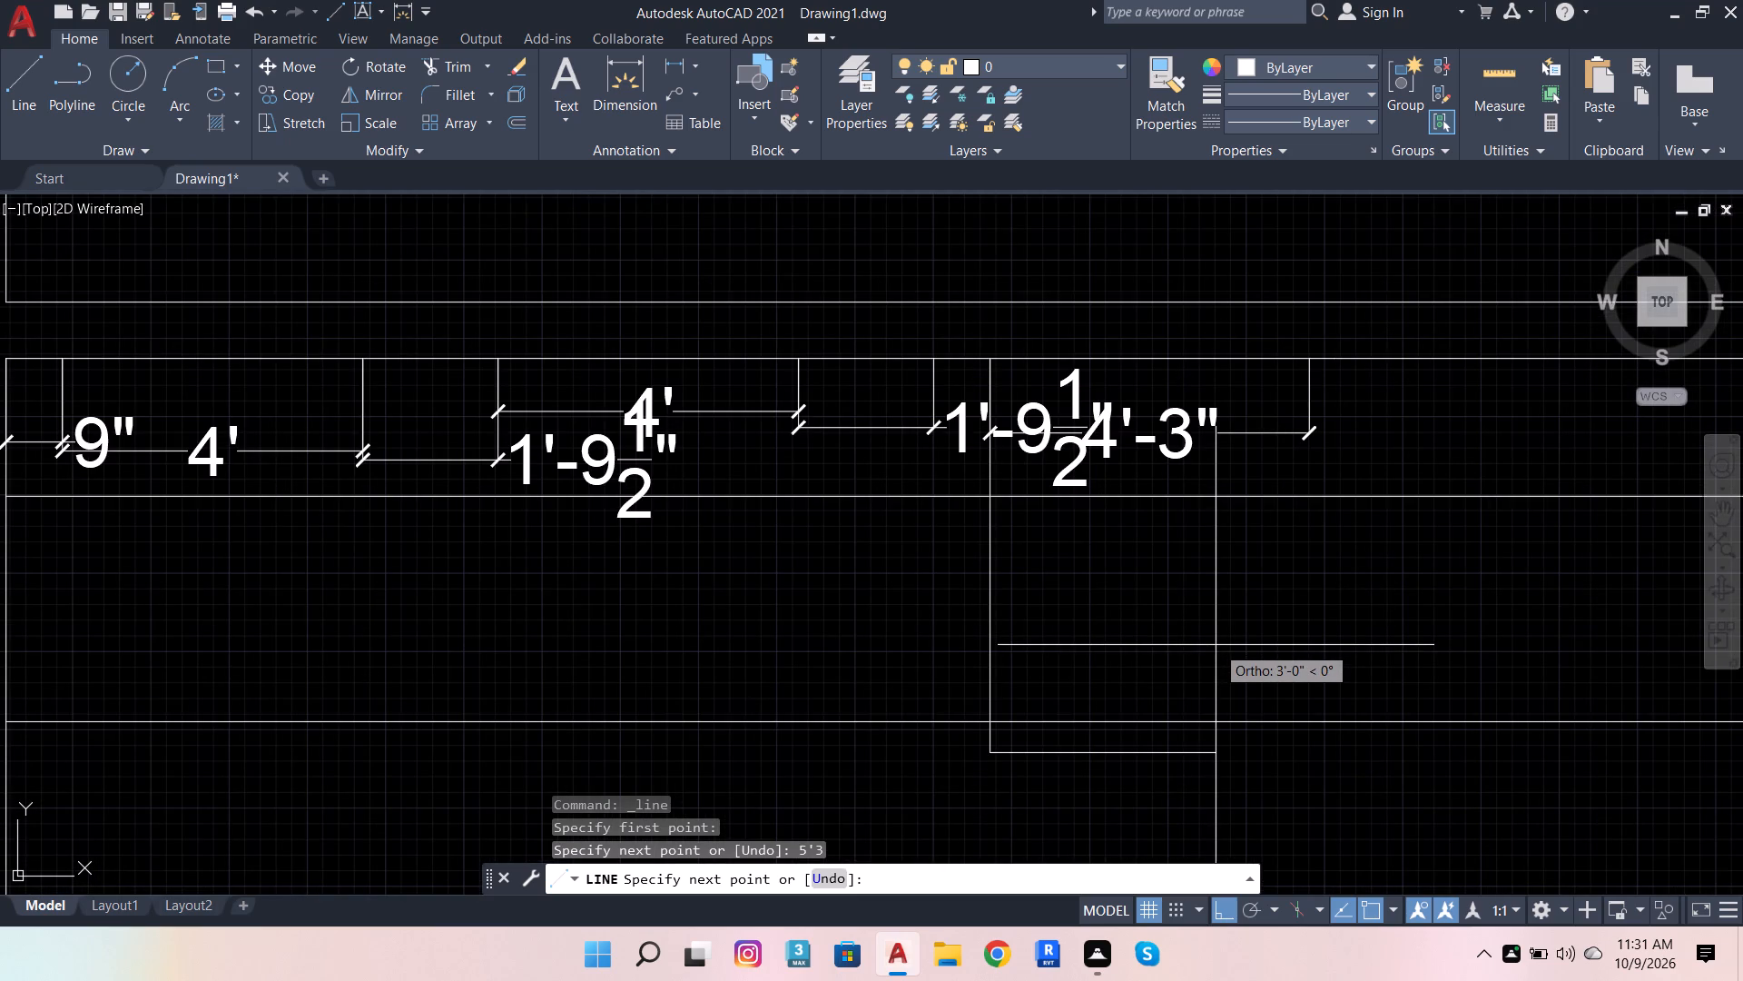
key(4)
text('3)
key(Return)
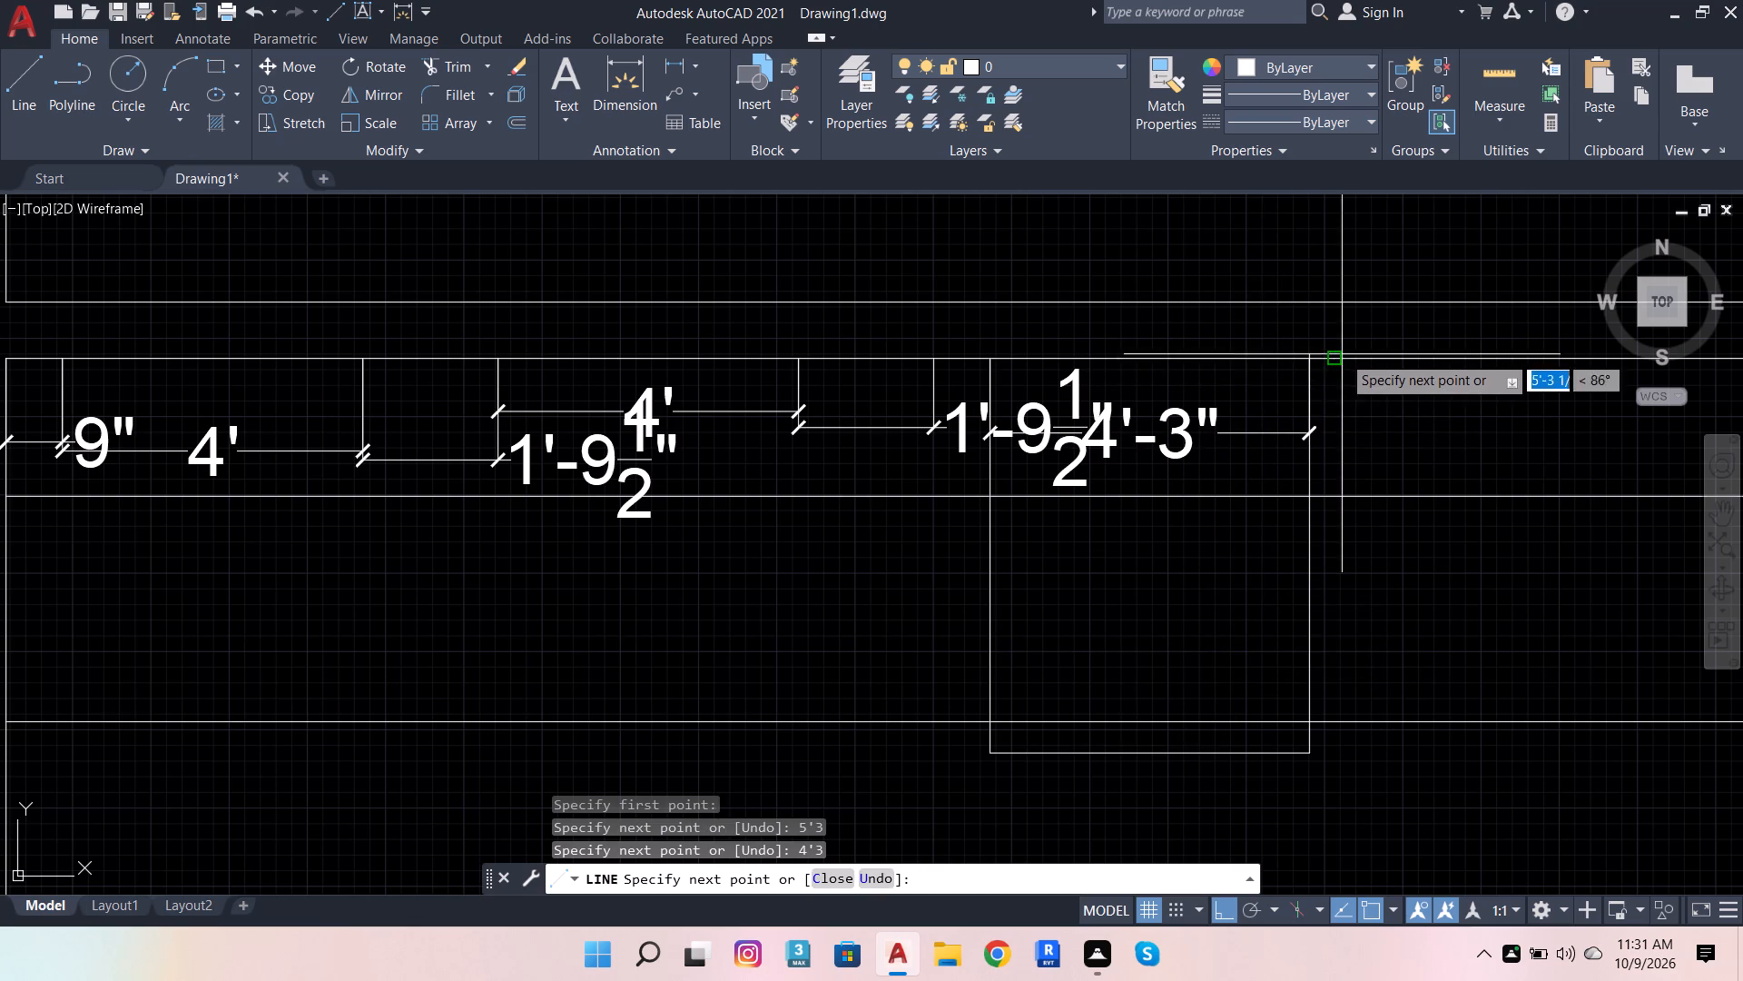
click(1310, 368)
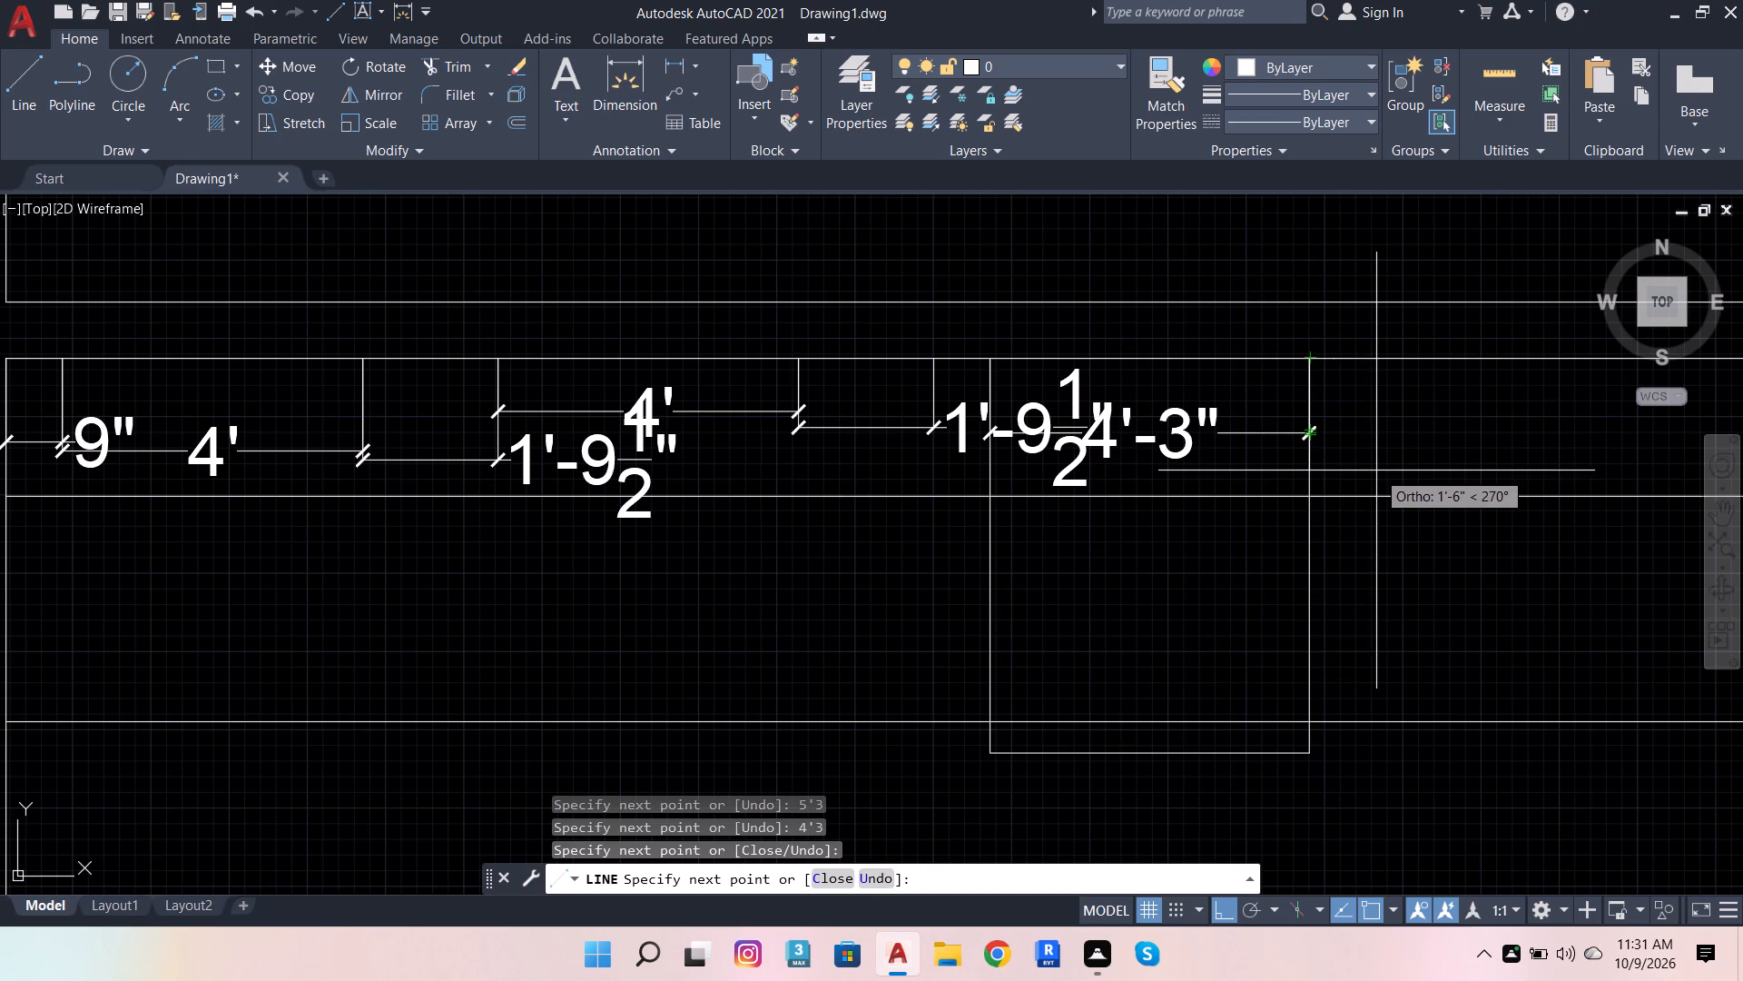
key(Escape)
Offset the new room's west, south and east lines outward by 9".
click(995, 605)
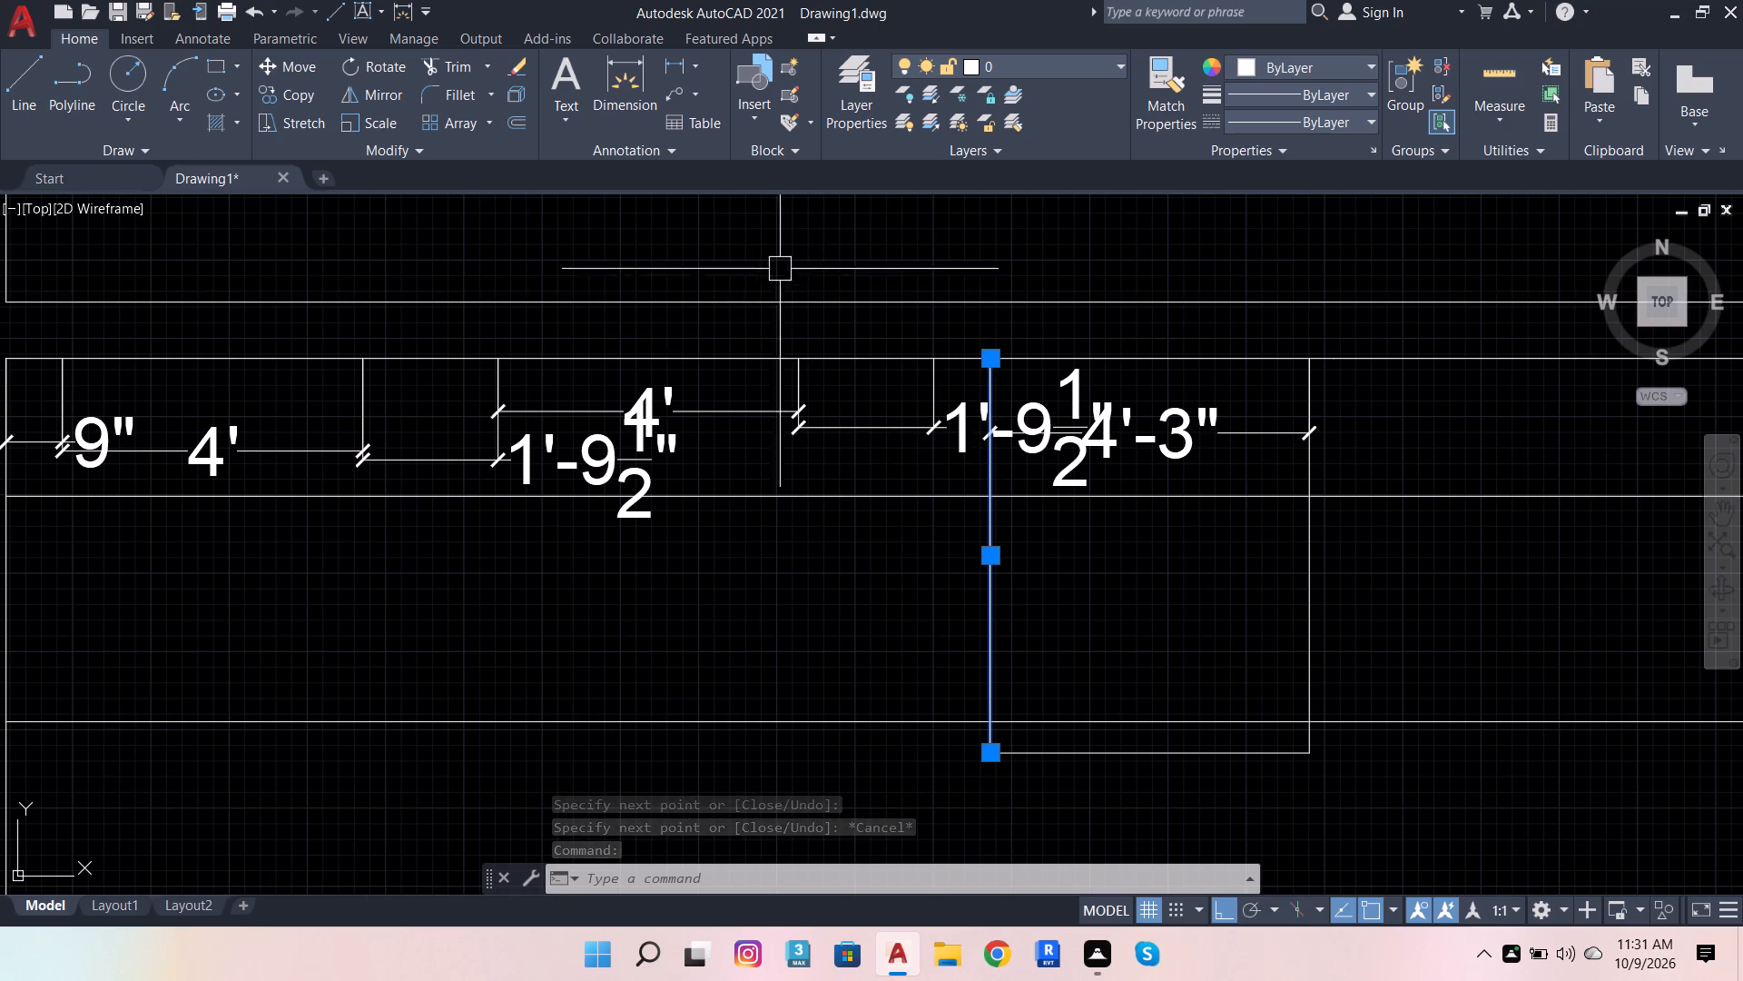
click(1113, 760)
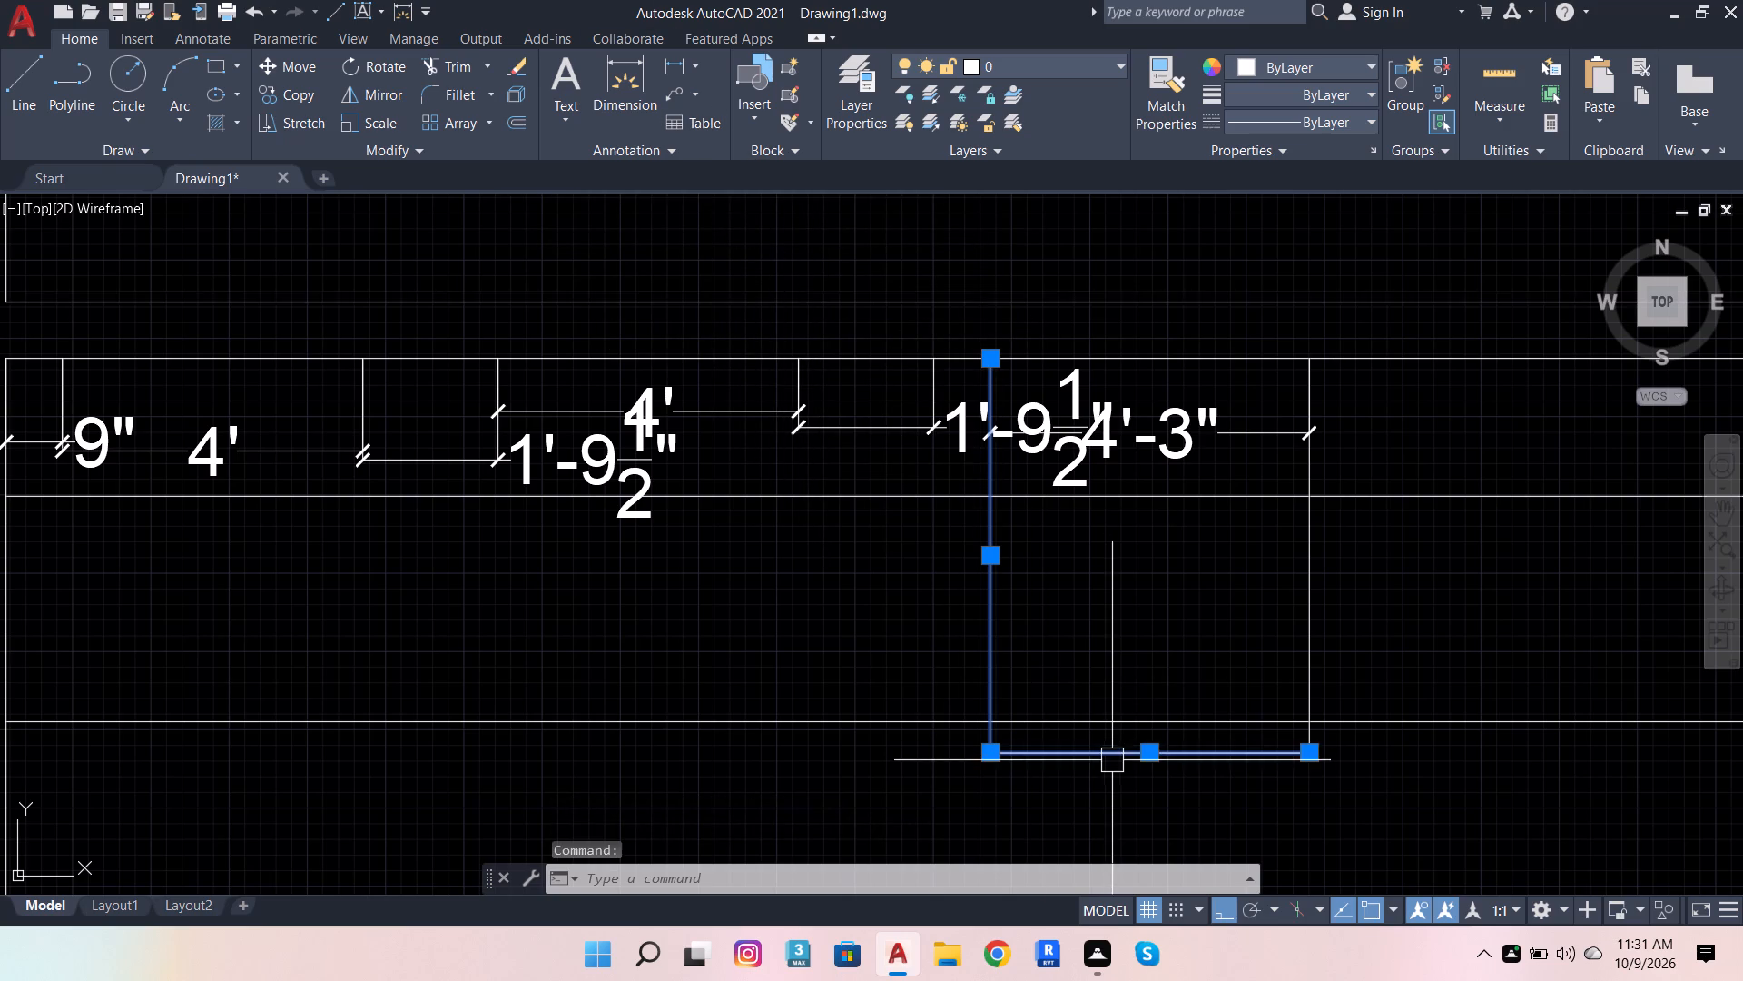
click(1304, 586)
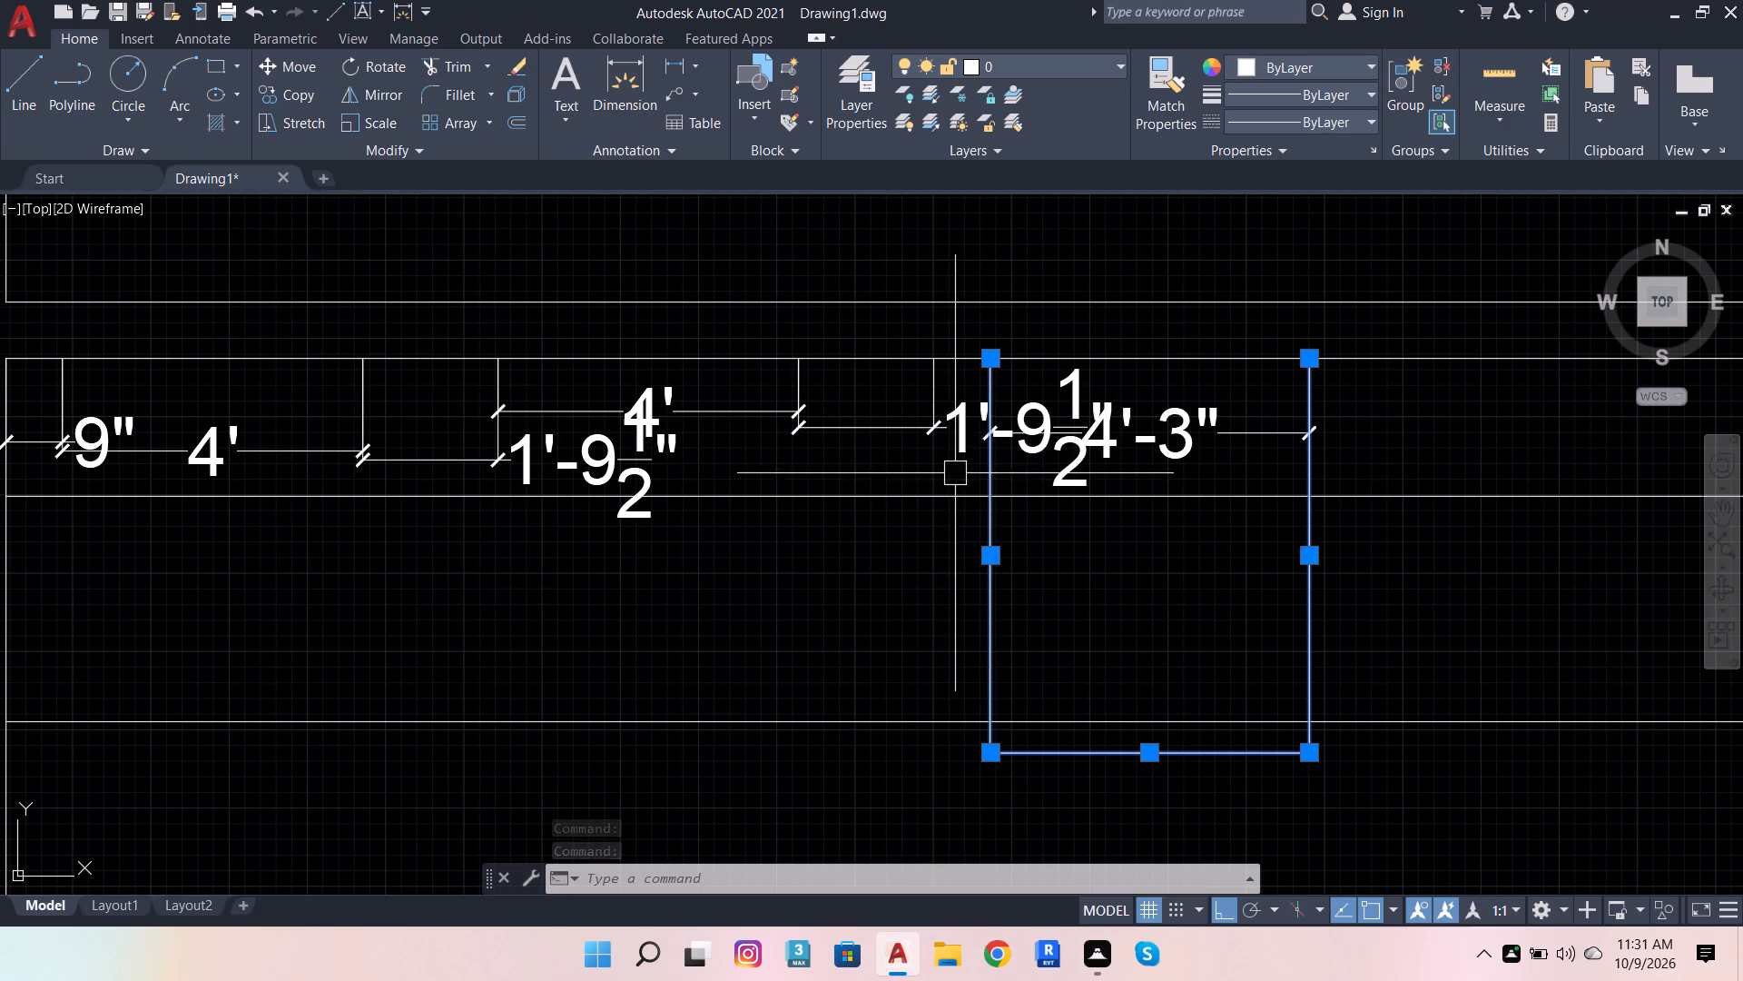
key(f)
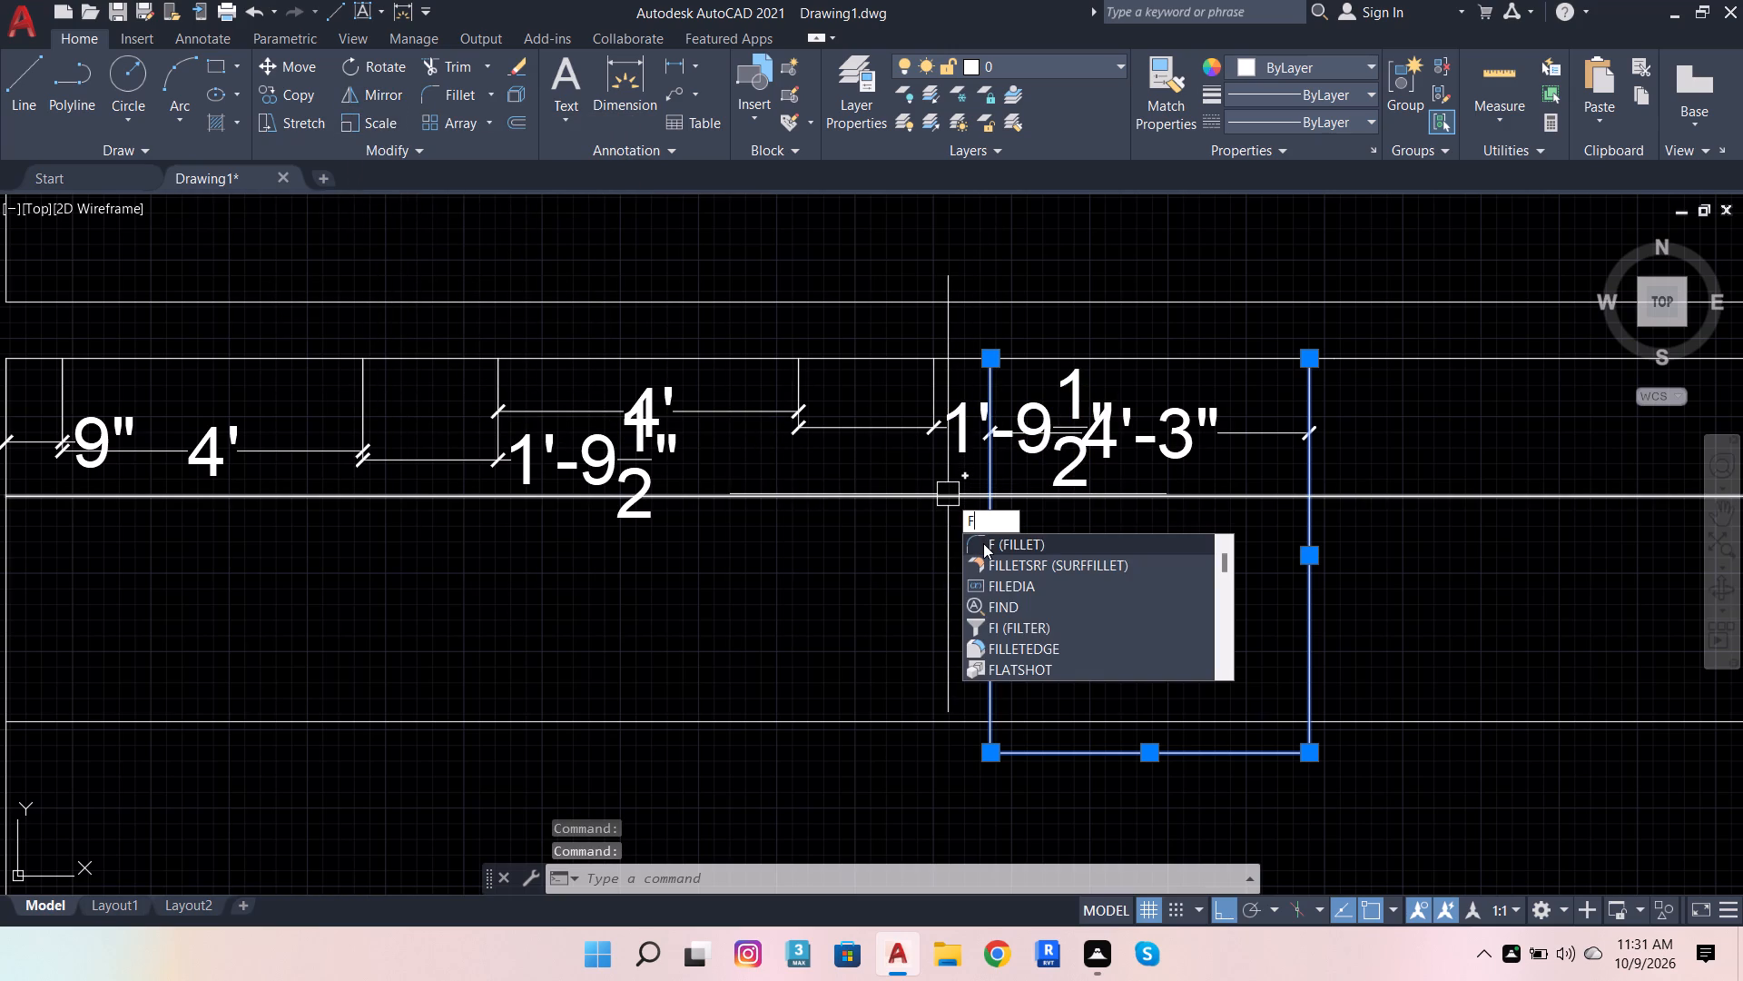
key(BackSpace)
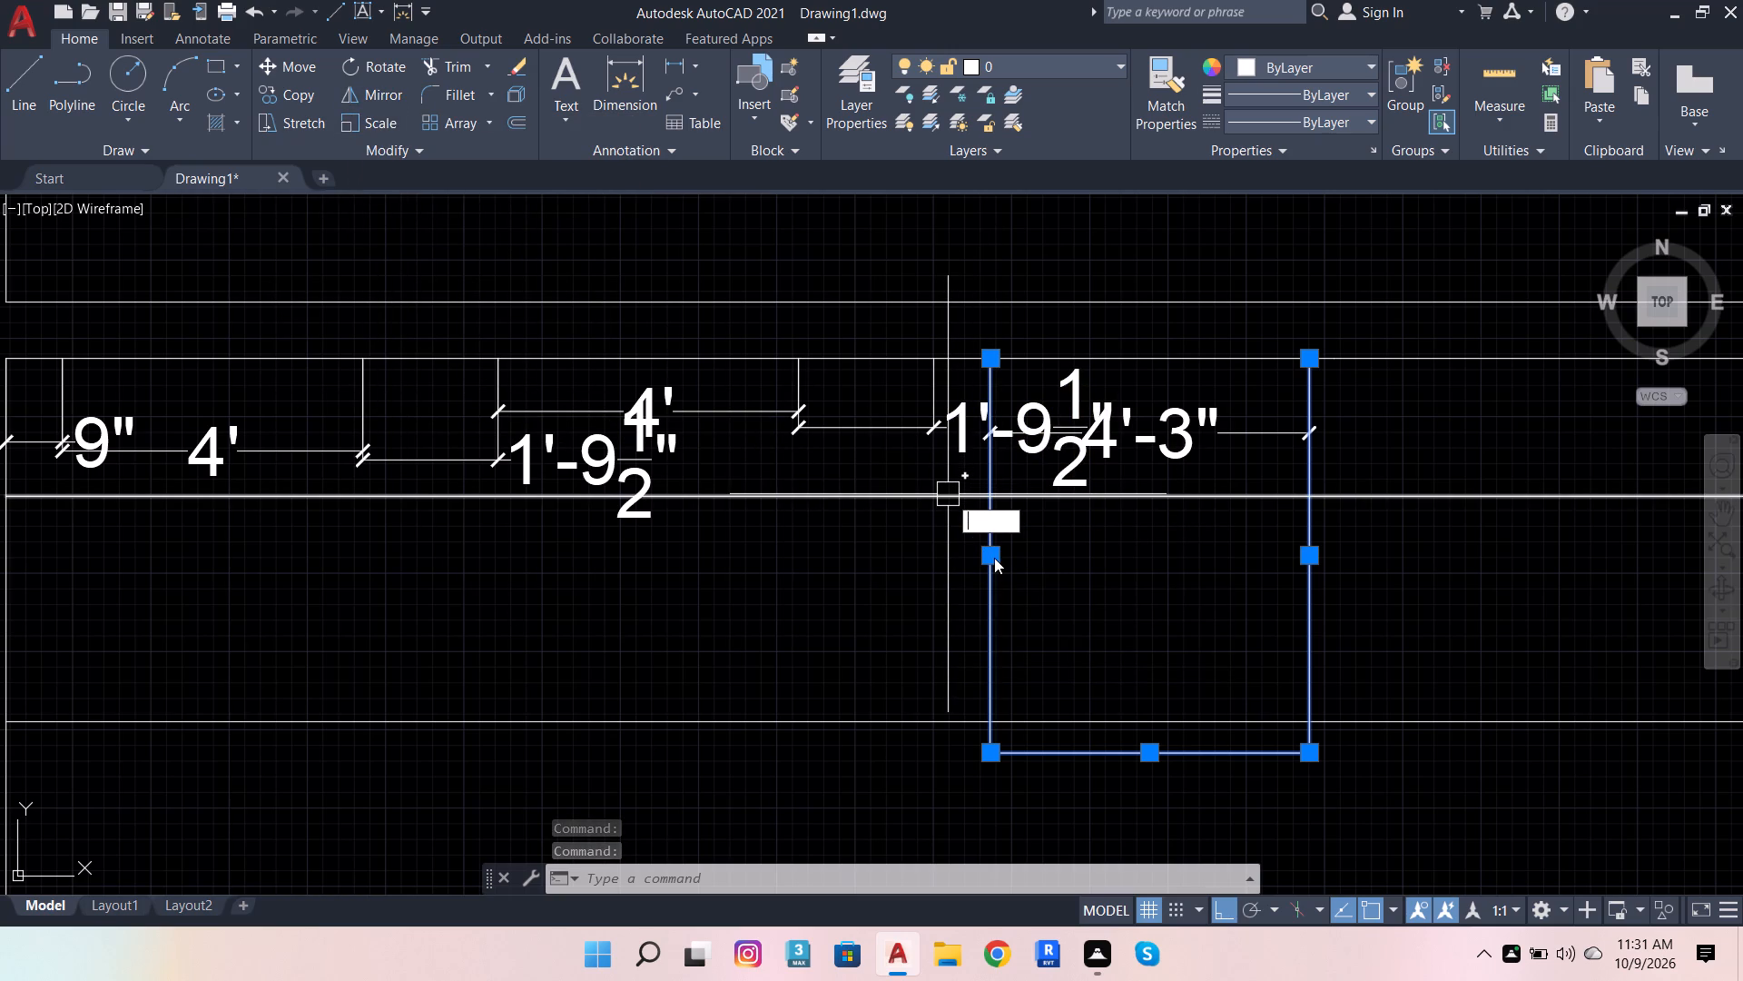
key(o)
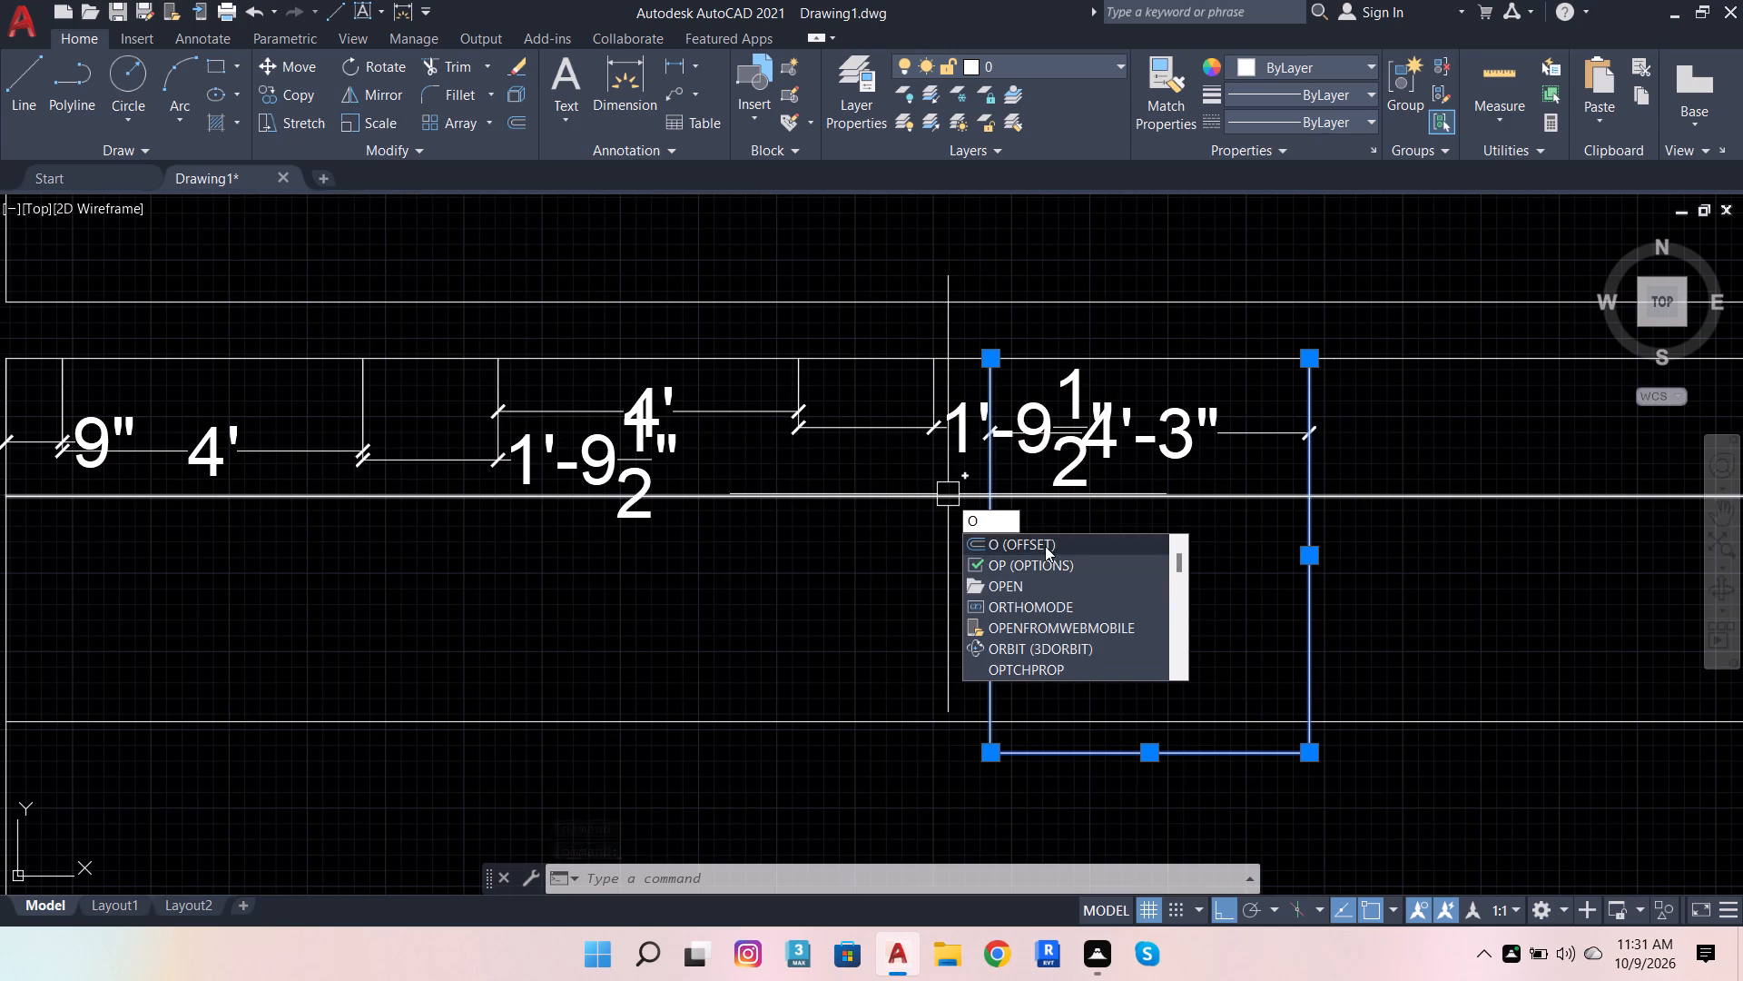
click(1045, 546)
click(985, 634)
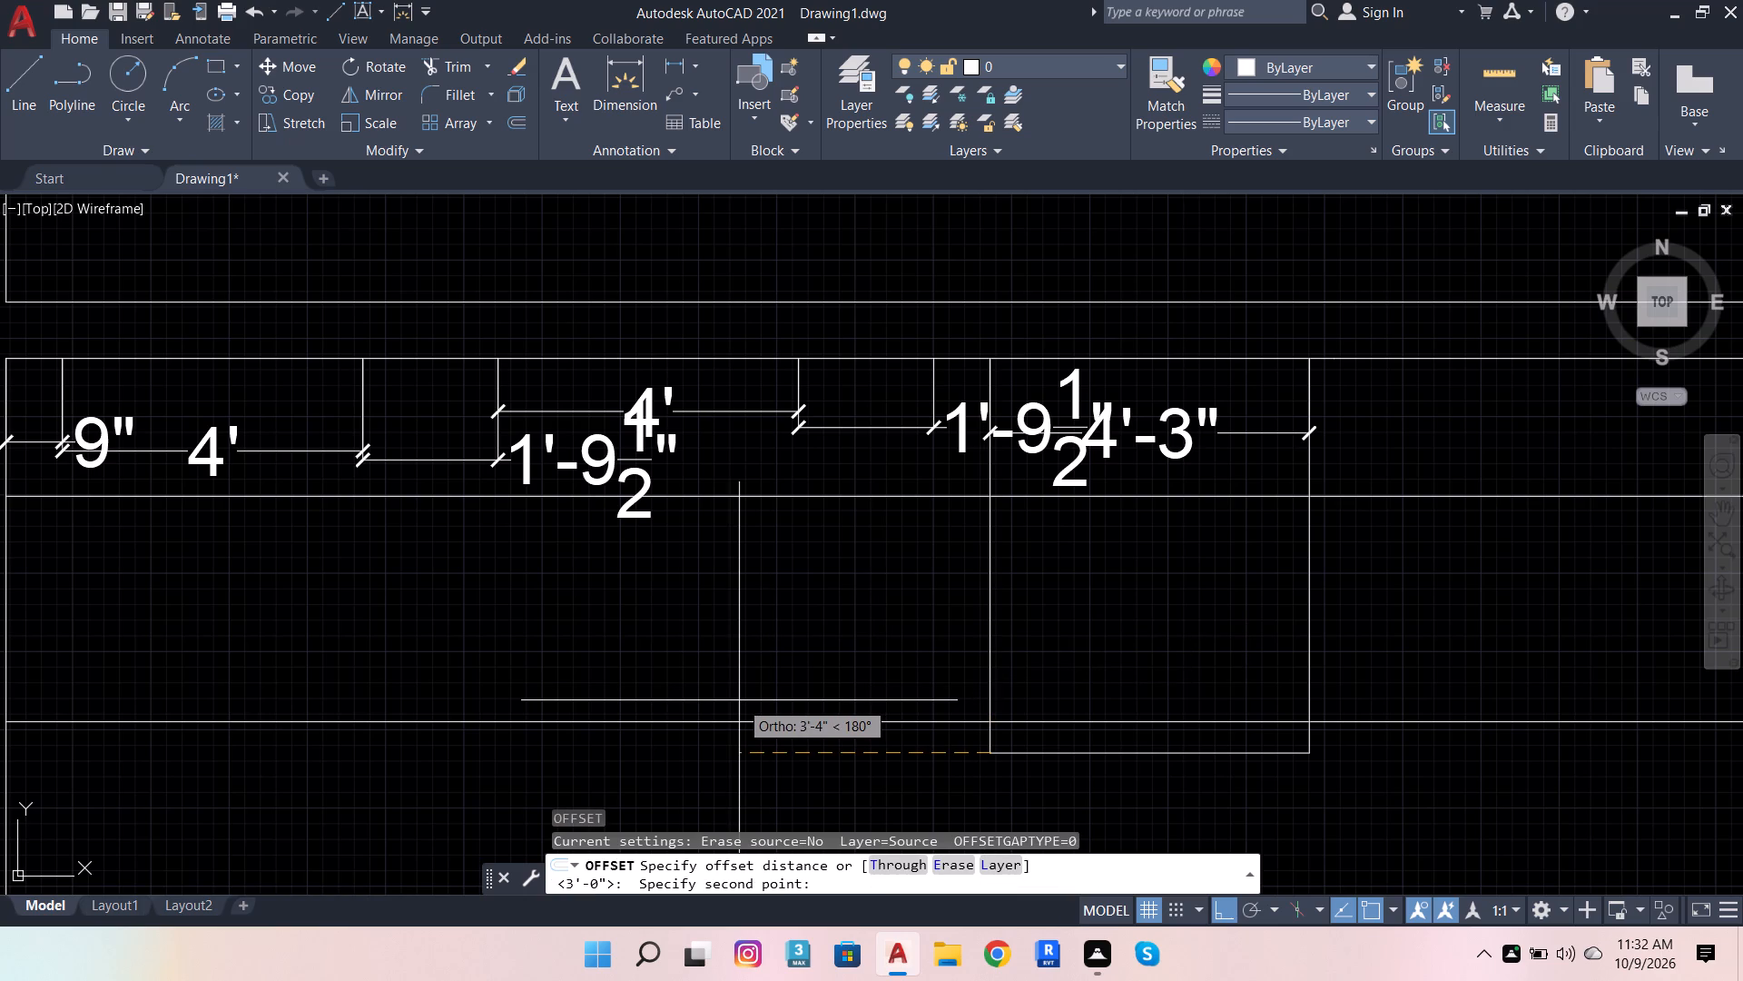
key(9)
key(Return)
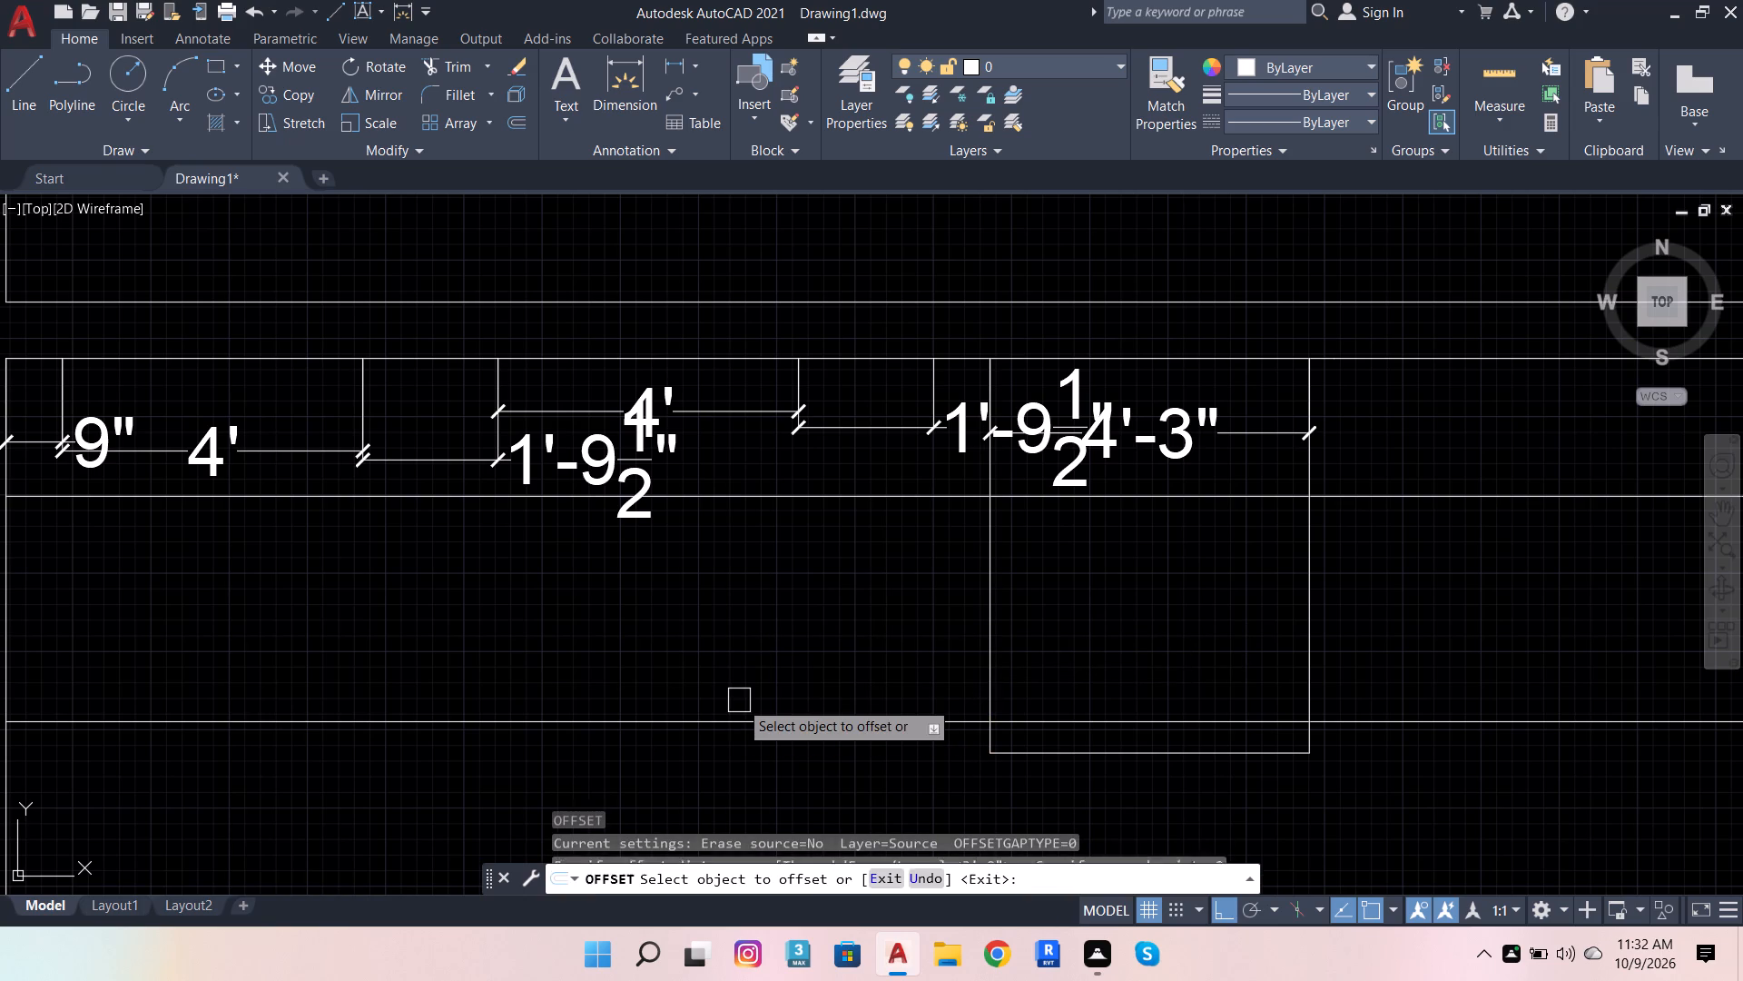
click(994, 572)
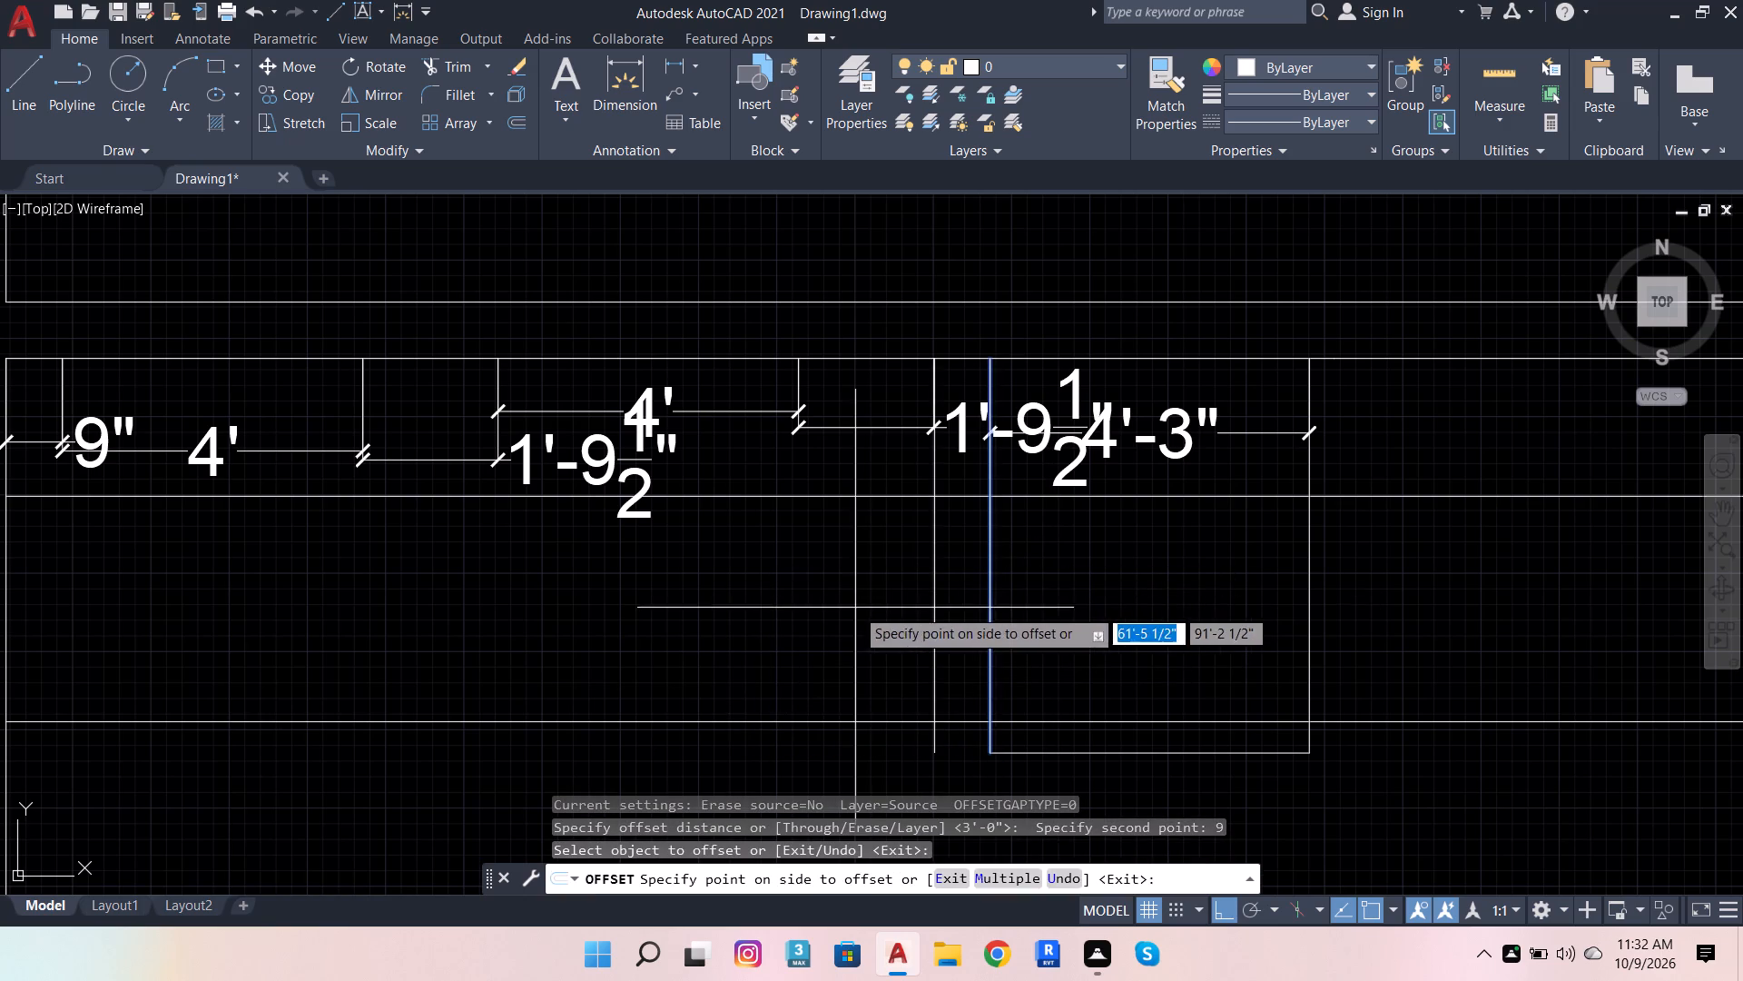
click(855, 608)
scroll(1230, 610, down, 3)
scroll(1214, 653, up, 3)
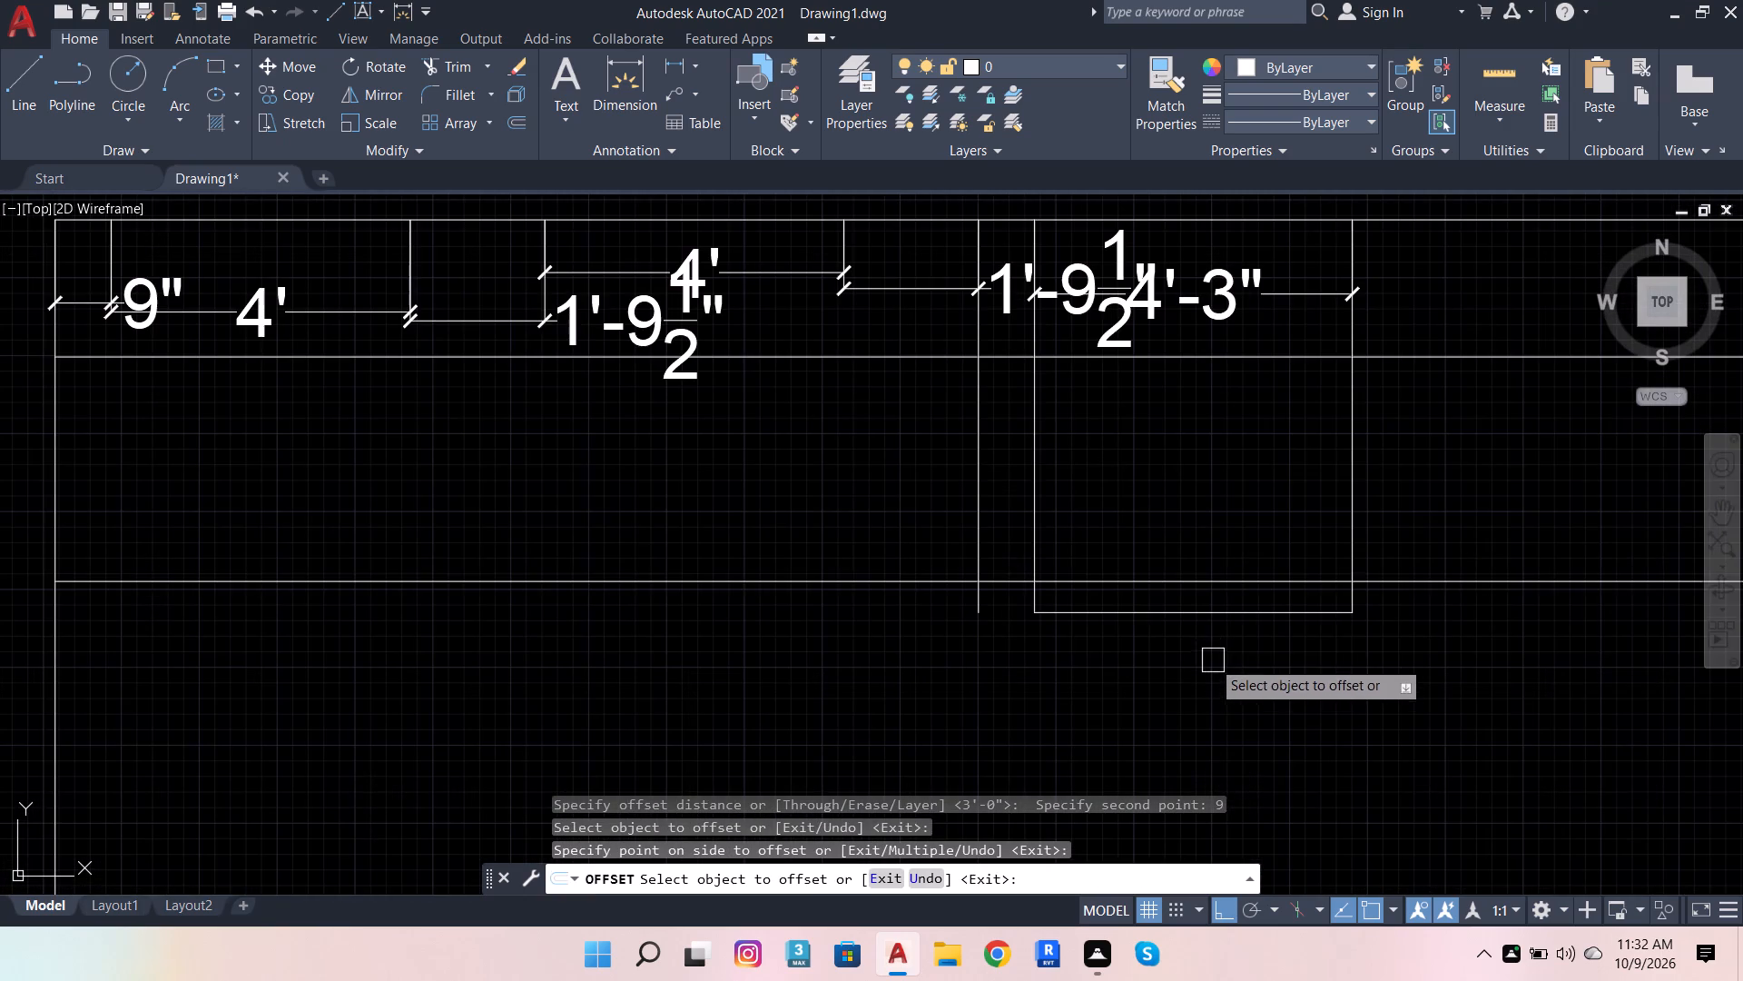
click(1208, 623)
click(1192, 673)
click(1364, 509)
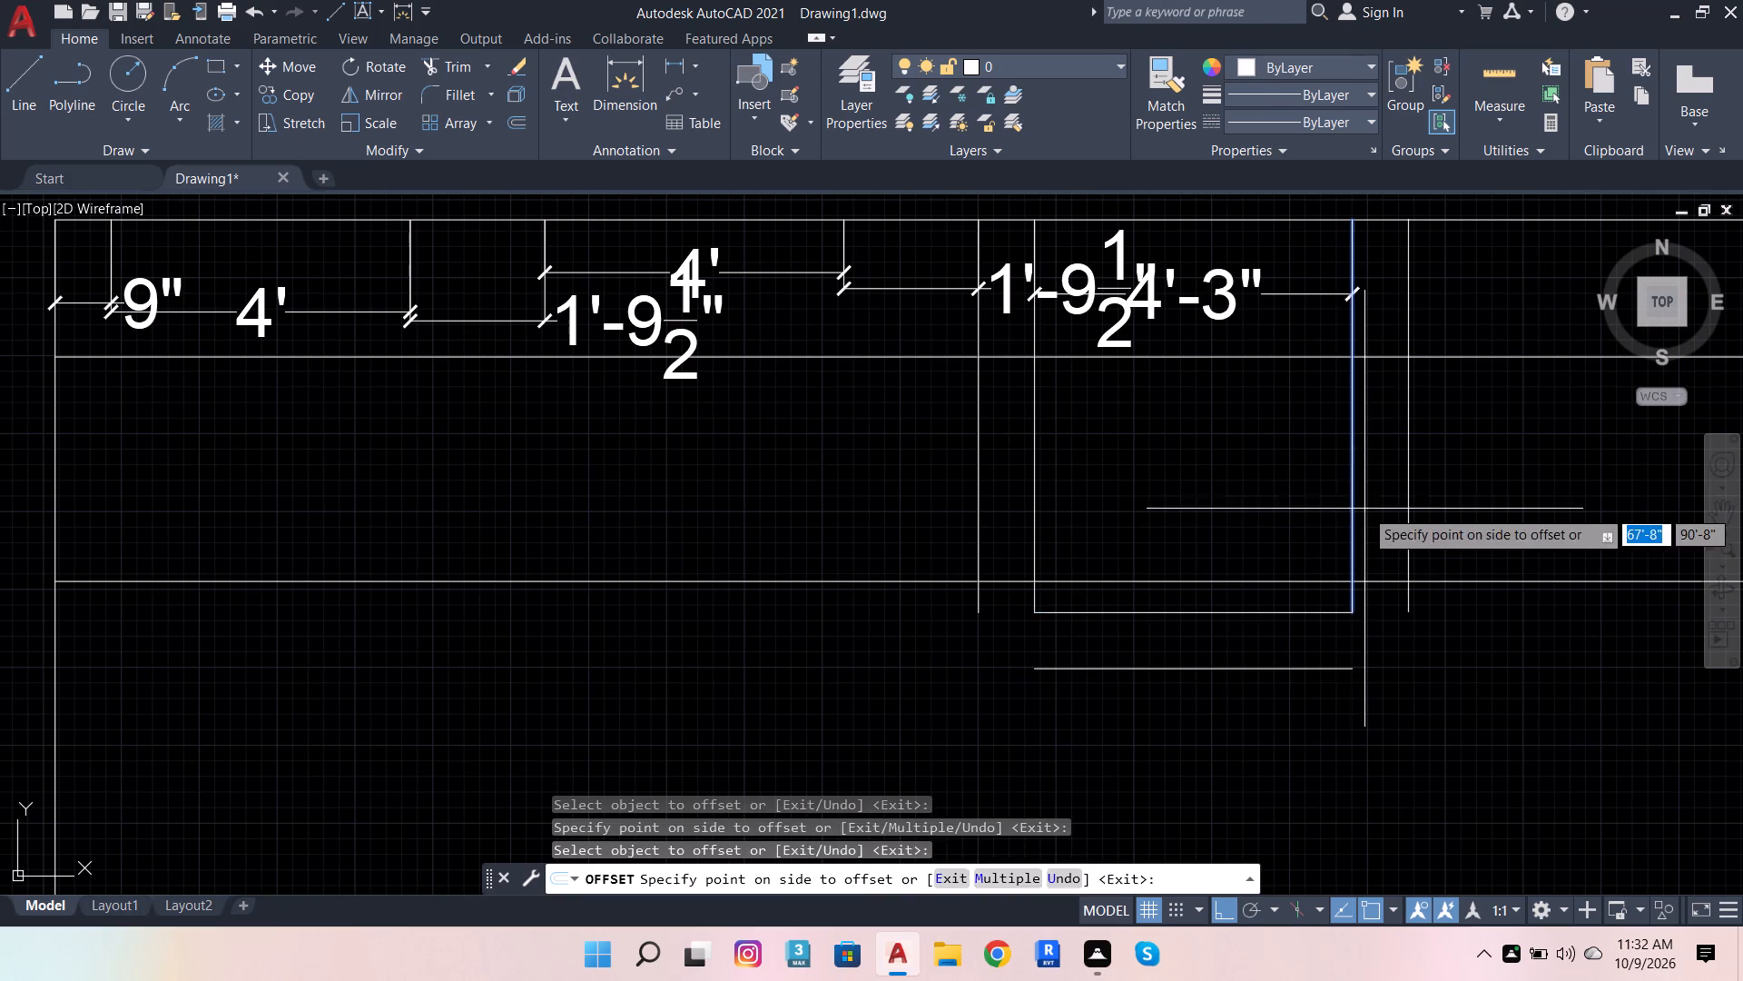
click(1521, 471)
Fillet the offset lines in multiple mode, joining the outer wall's southwest and southeast corners at zero radius.
scroll(875, 520, down, 2)
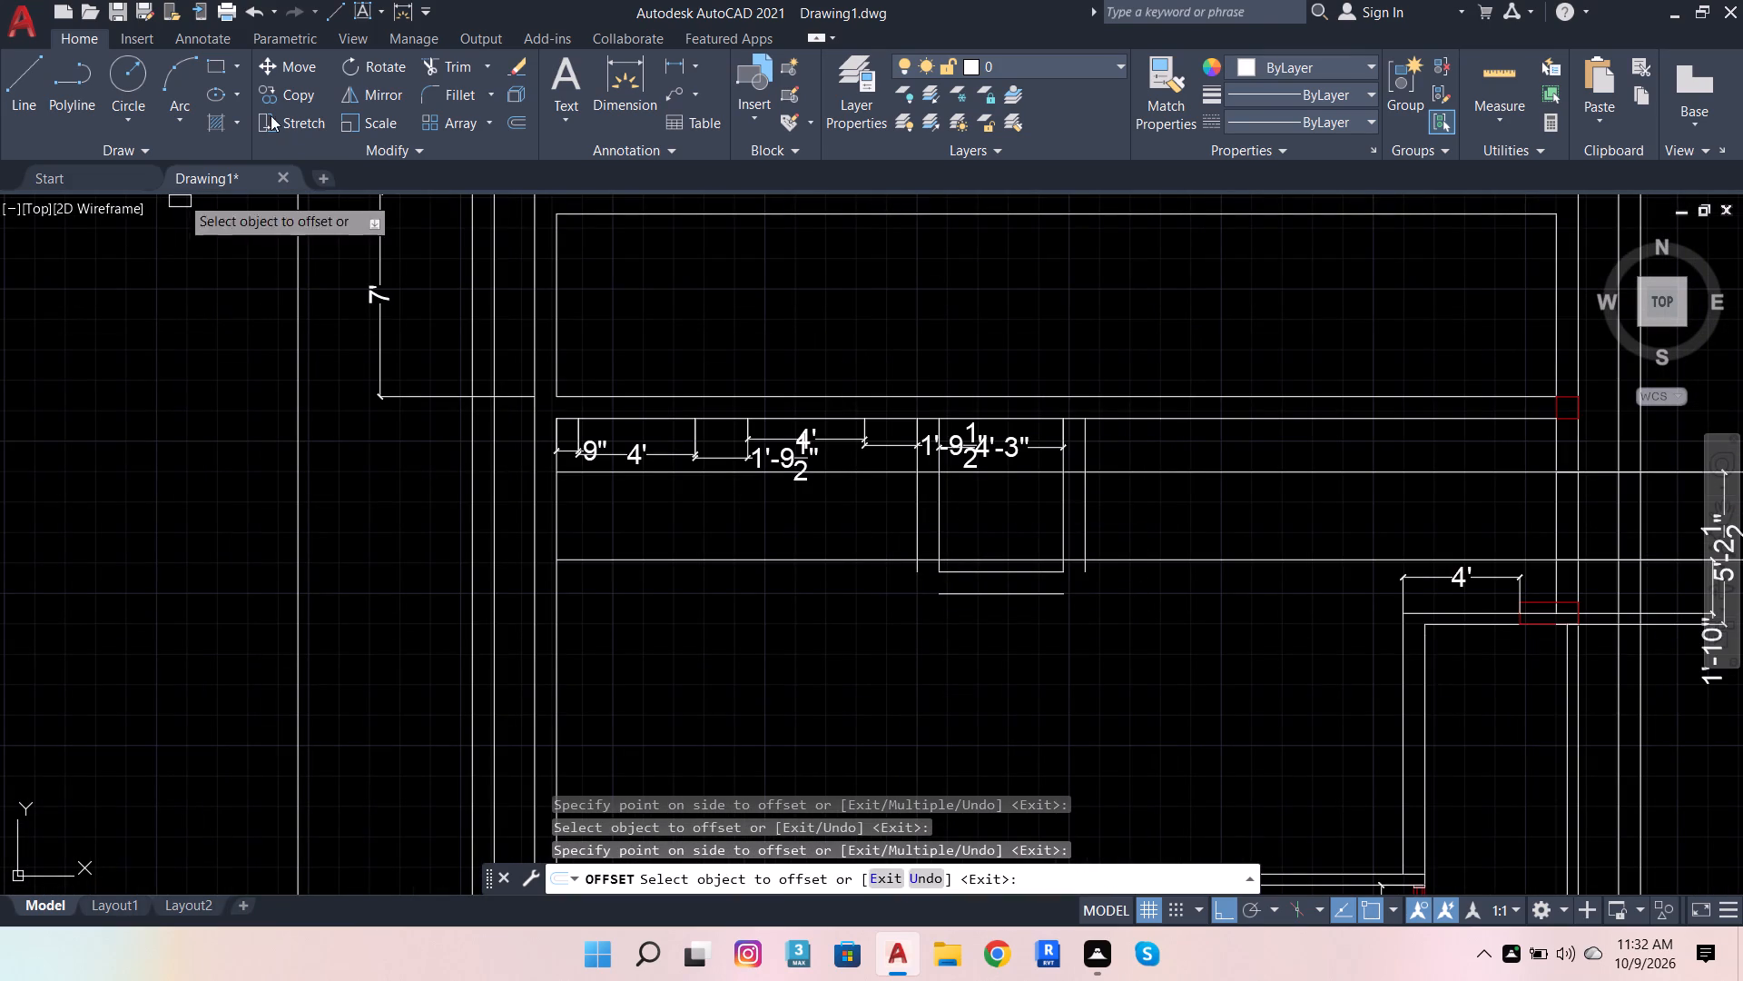
click(460, 91)
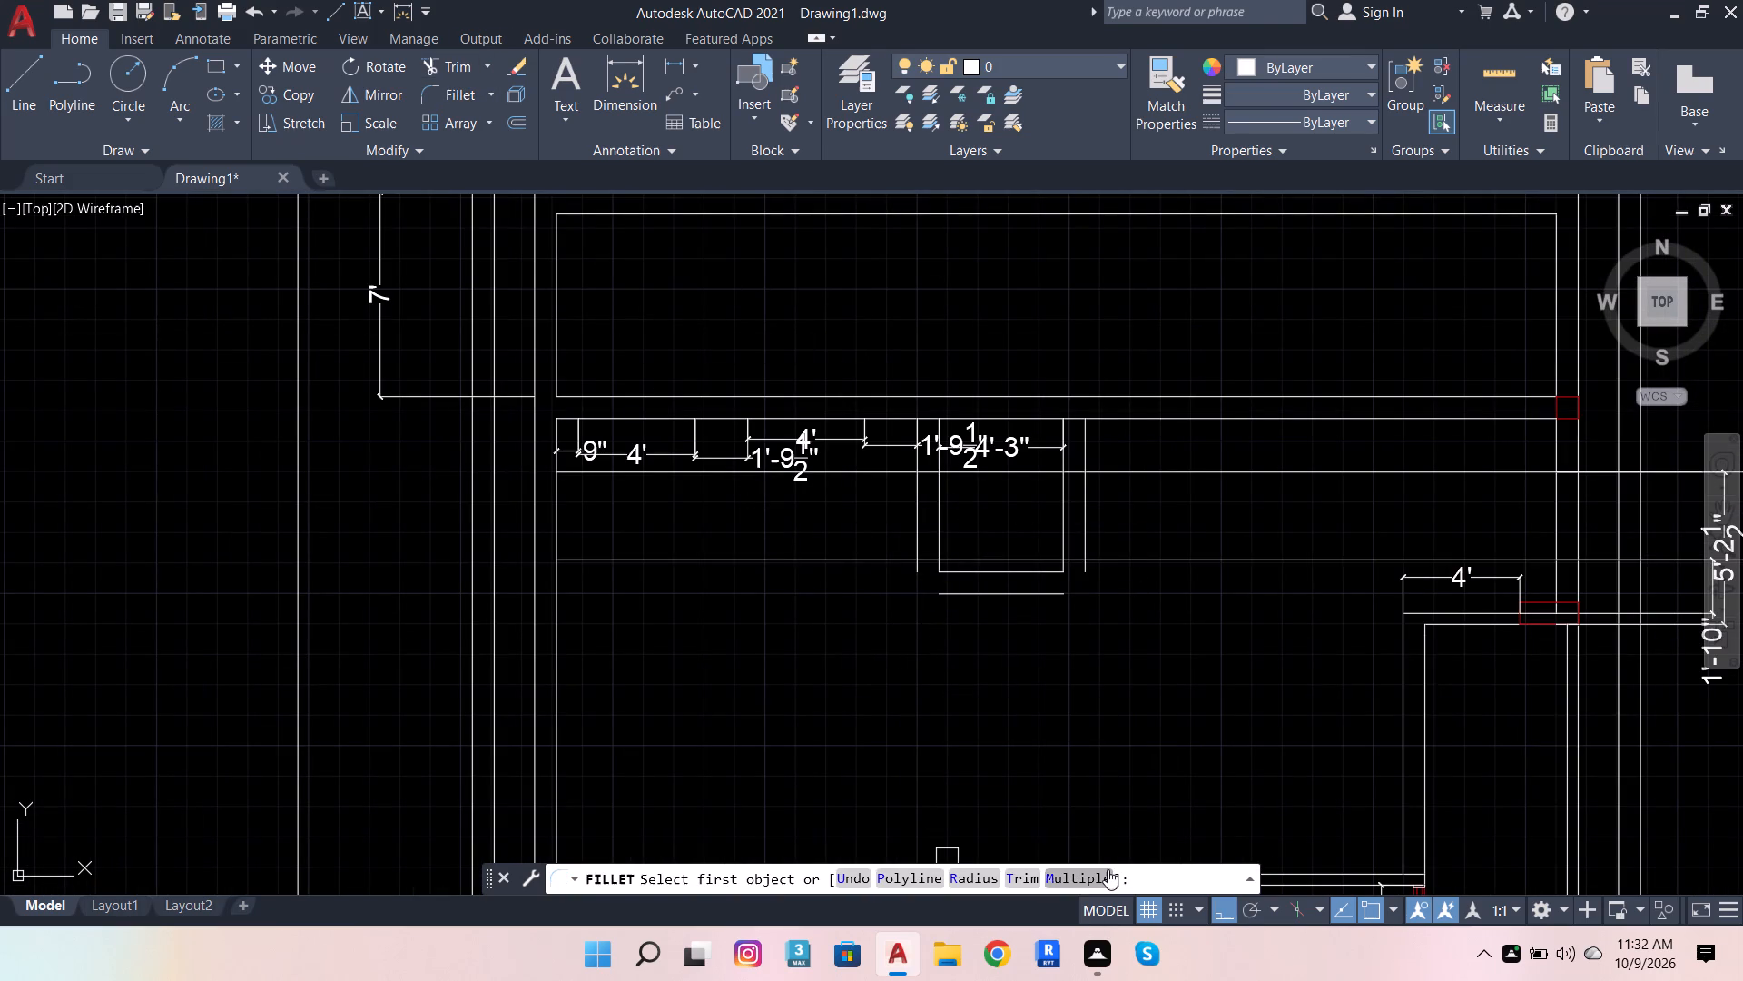
click(1086, 872)
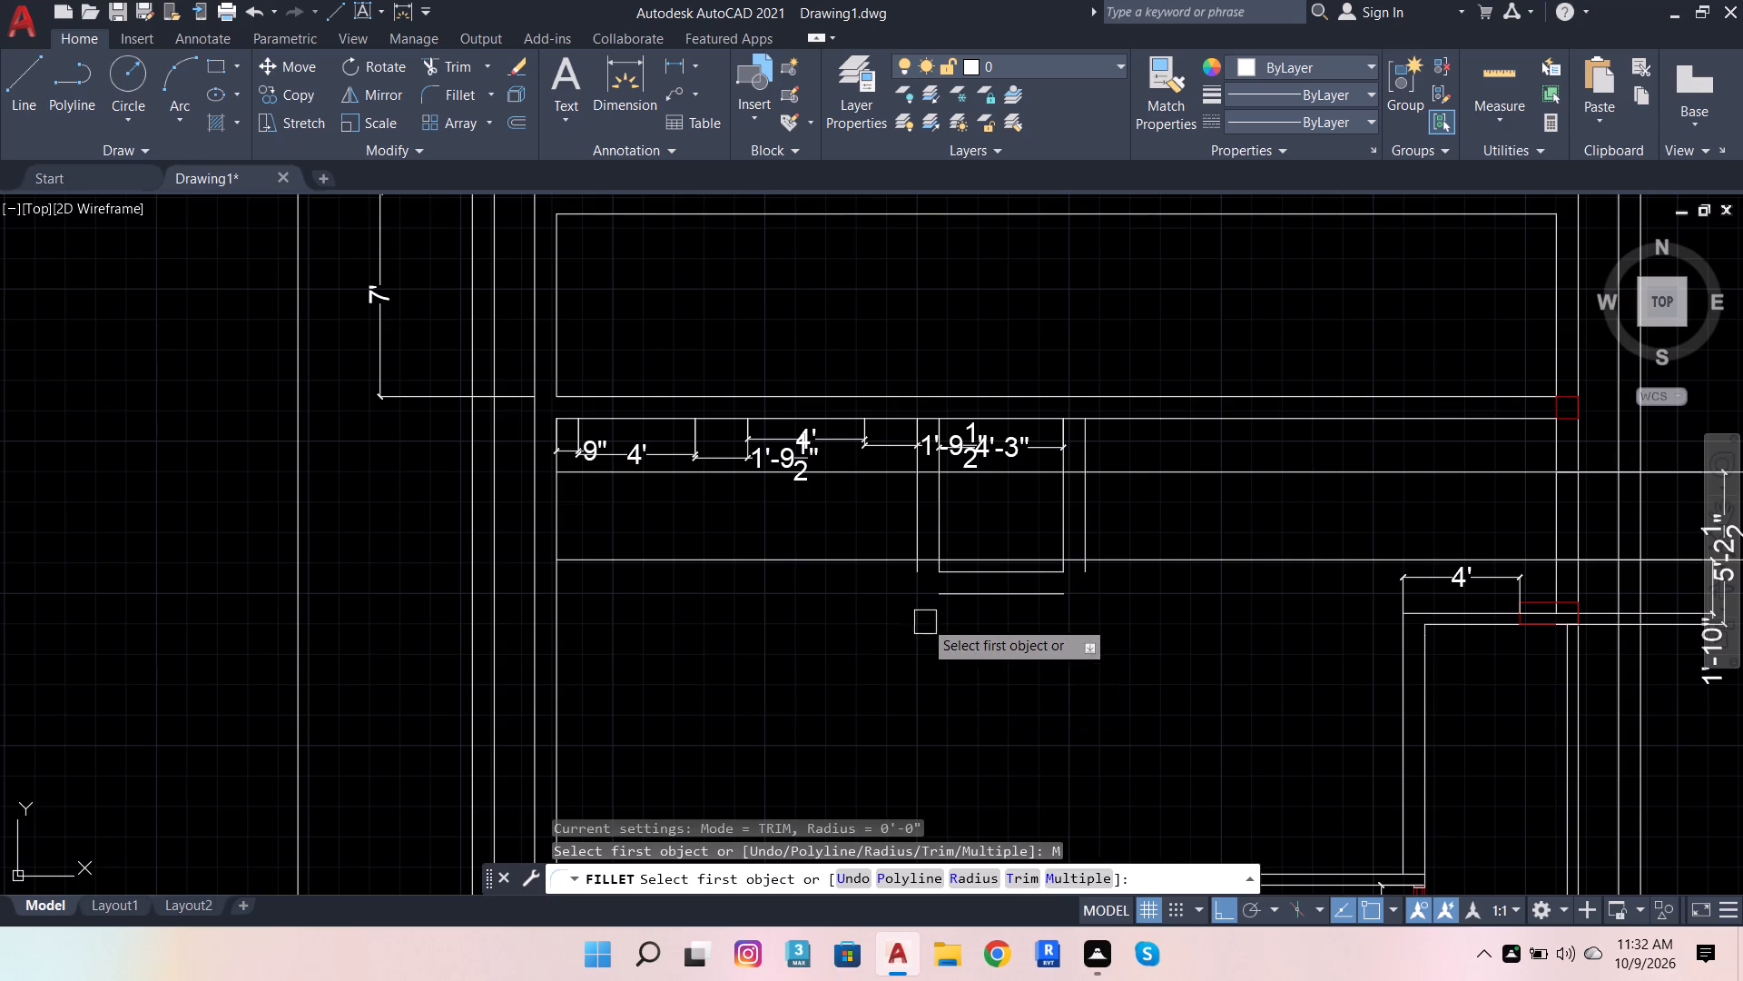
scroll(921, 606, up, 2)
click(916, 526)
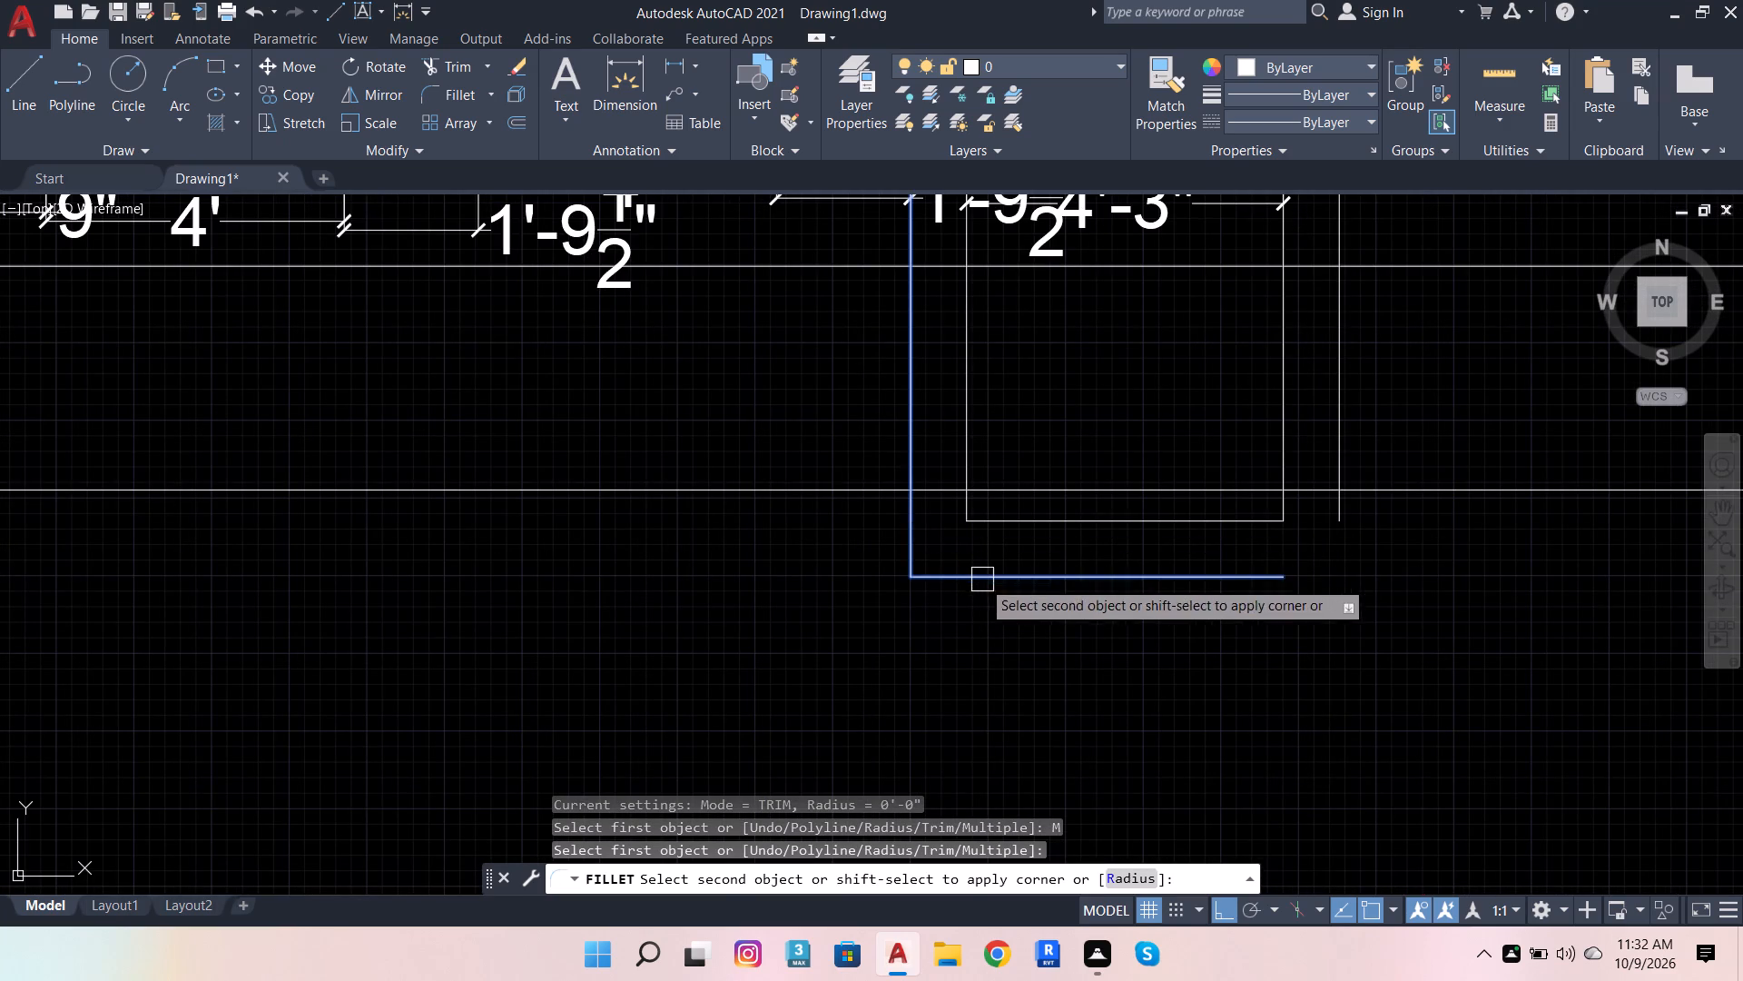
click(982, 580)
click(1346, 517)
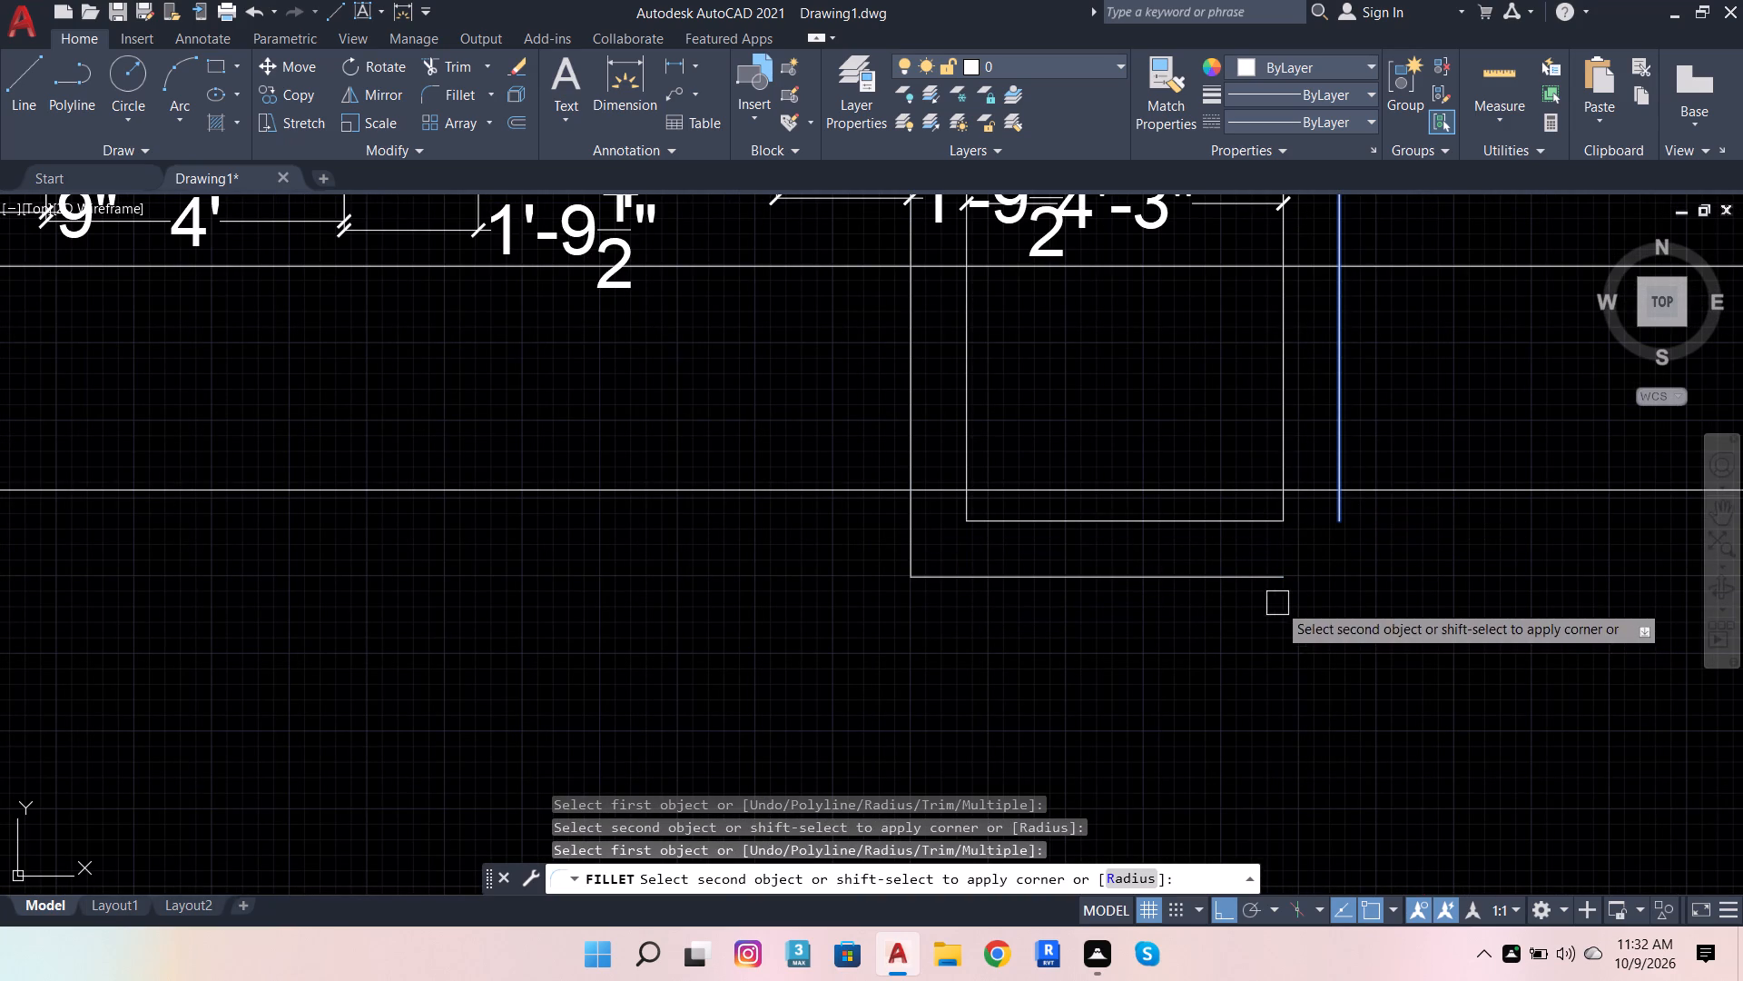
click(1268, 587)
scroll(1265, 637, down, 2)
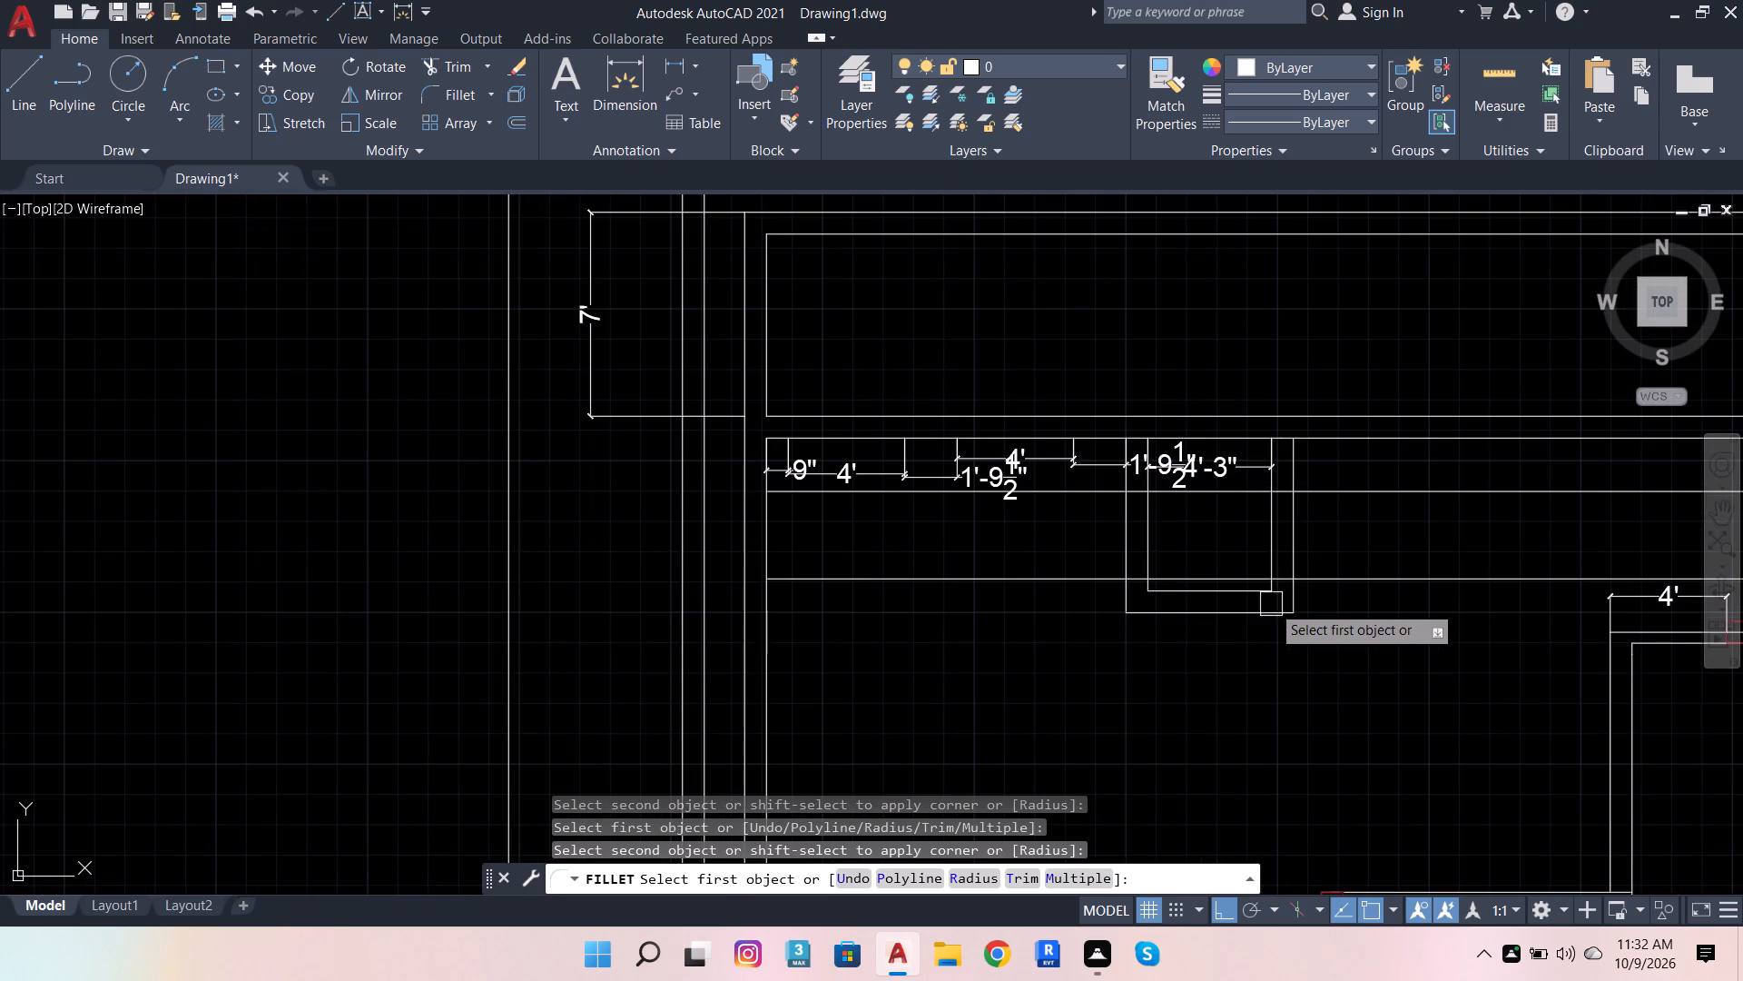
key(Escape)
key(Escape)
key(Escape)
key(Escape)
key(Escape)
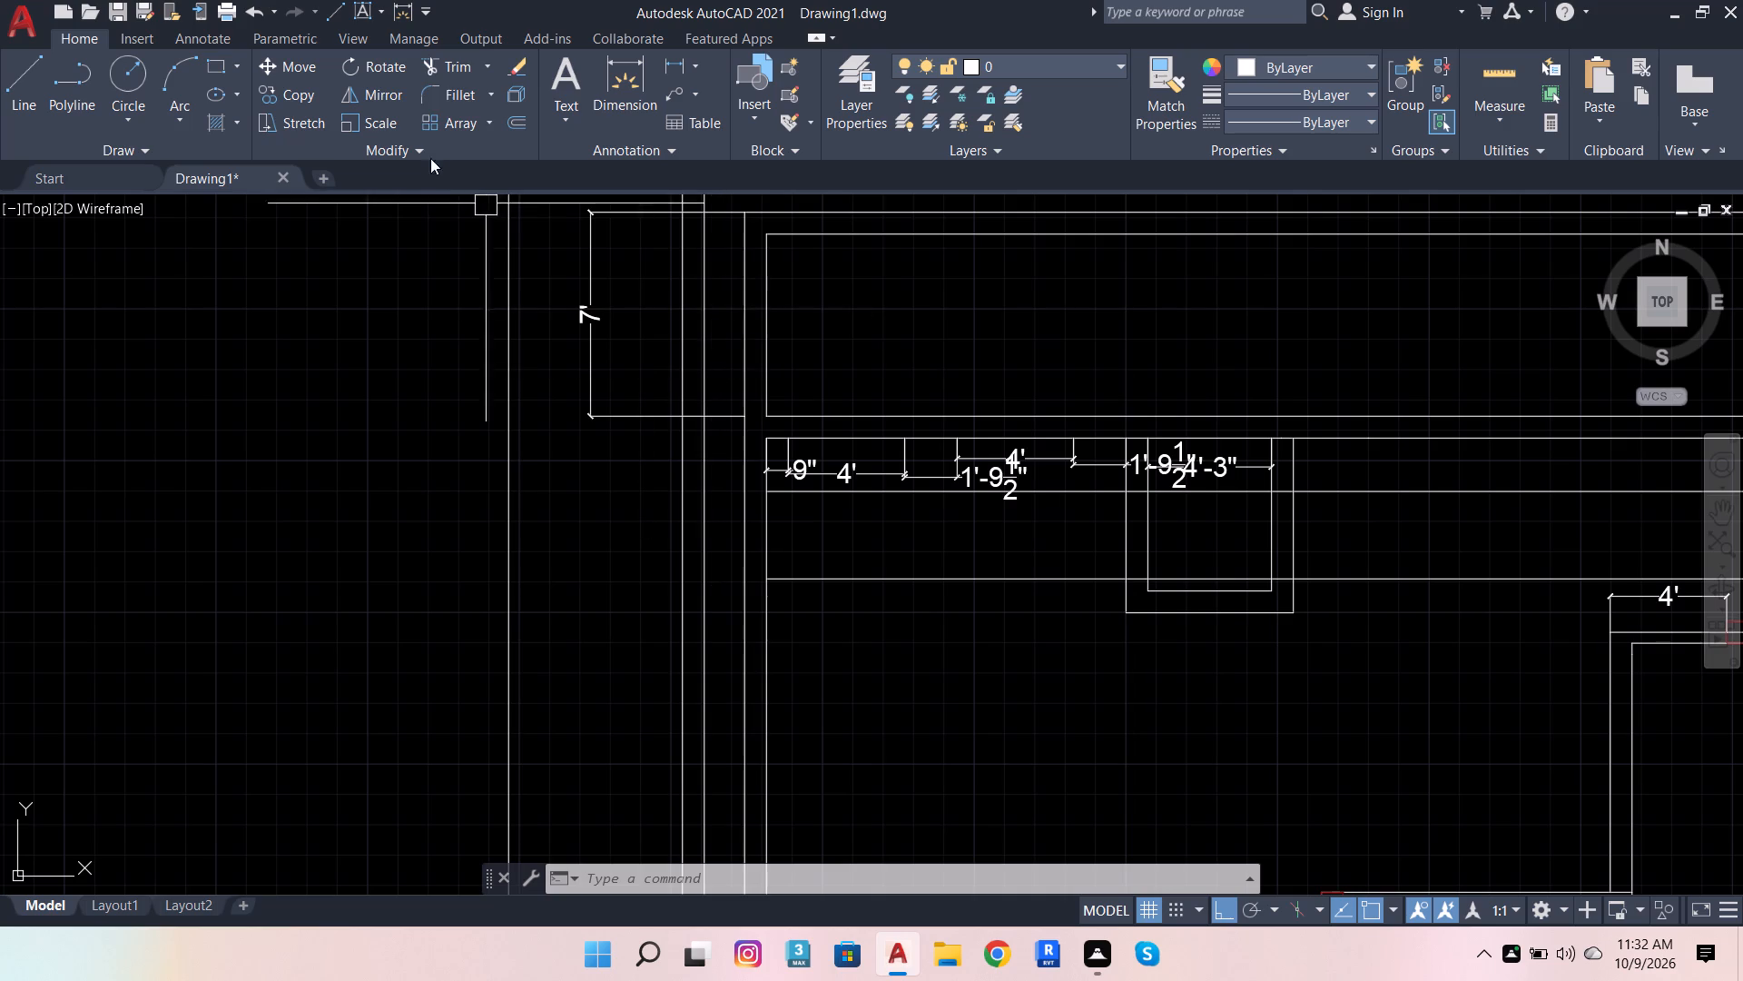
Draw lines from the outer wall's southwest corner: 4'5" south, 4.5" east, and north to just past the room's south wall line.
click(13, 81)
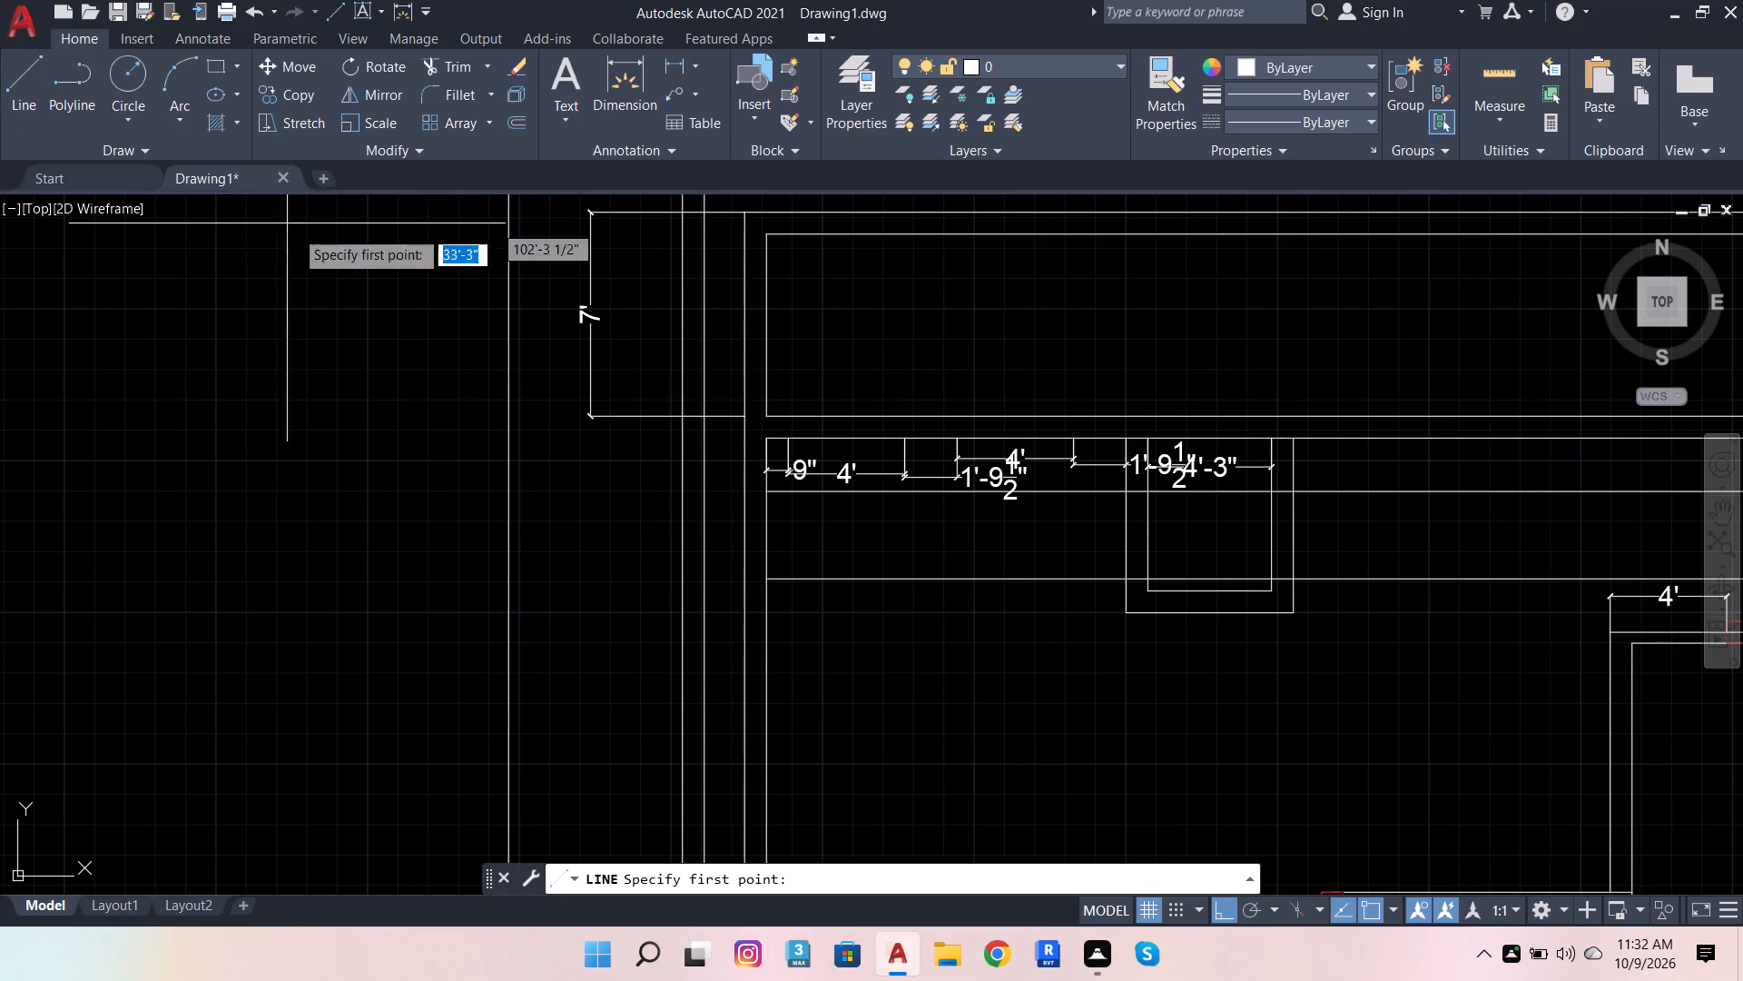
click(1126, 617)
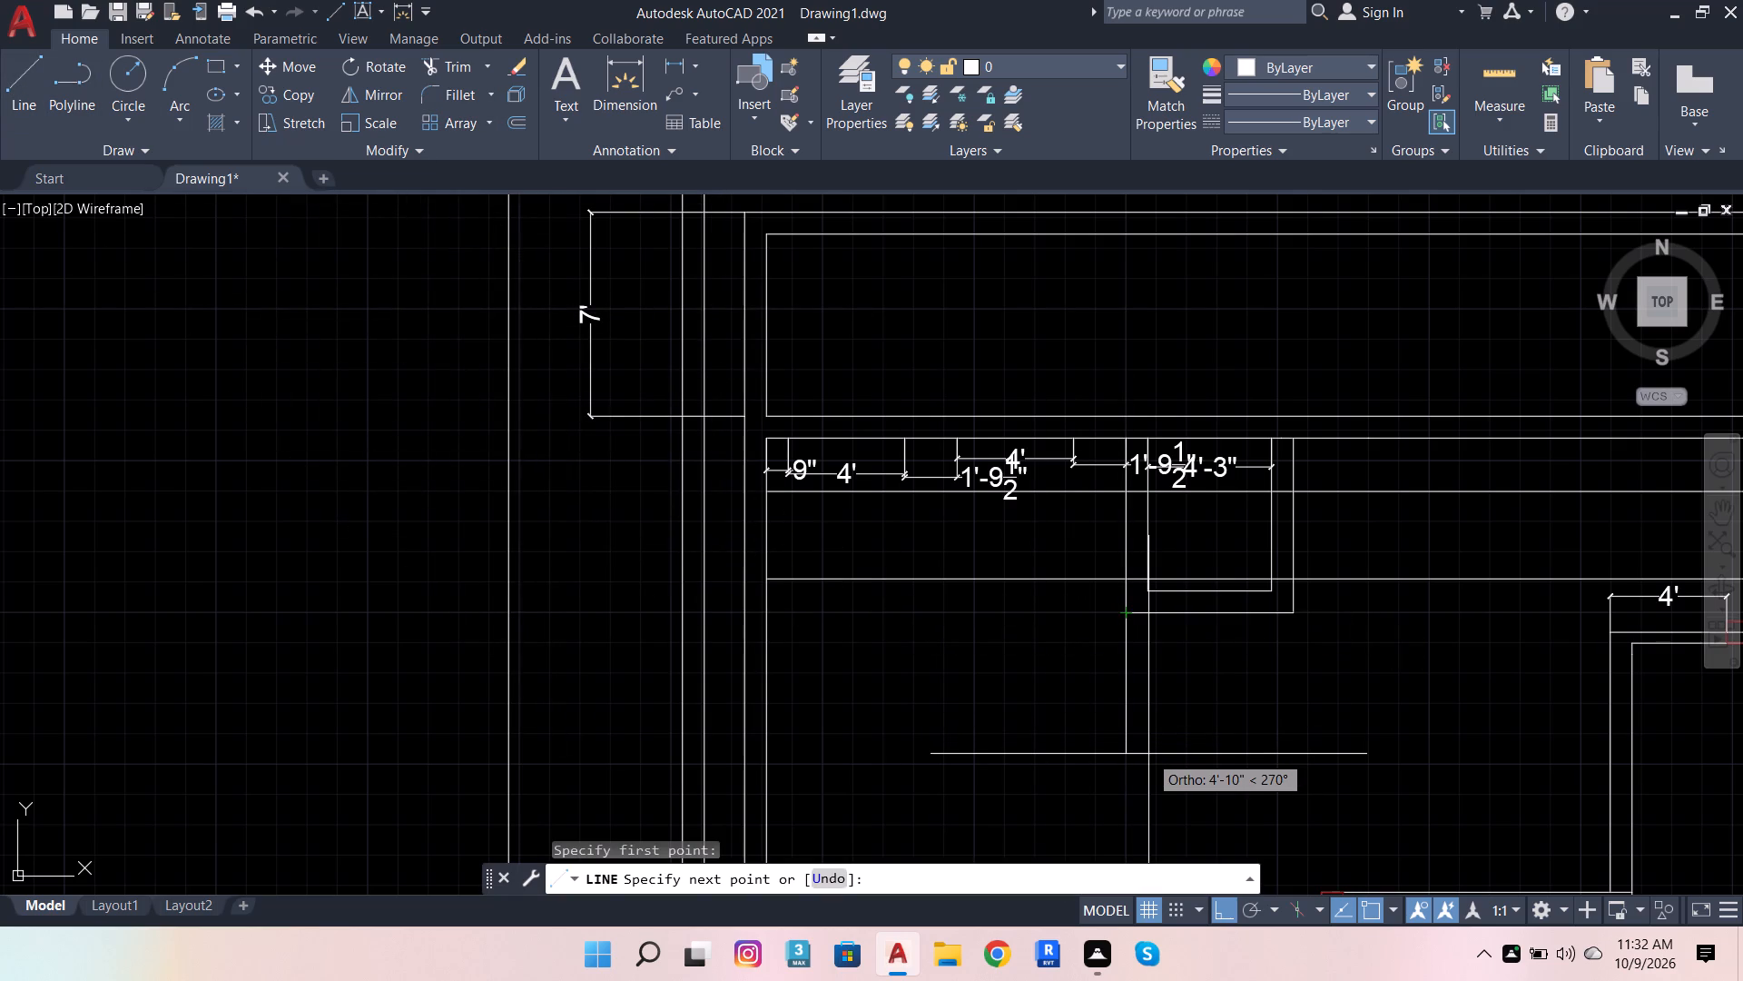
text(4'5)
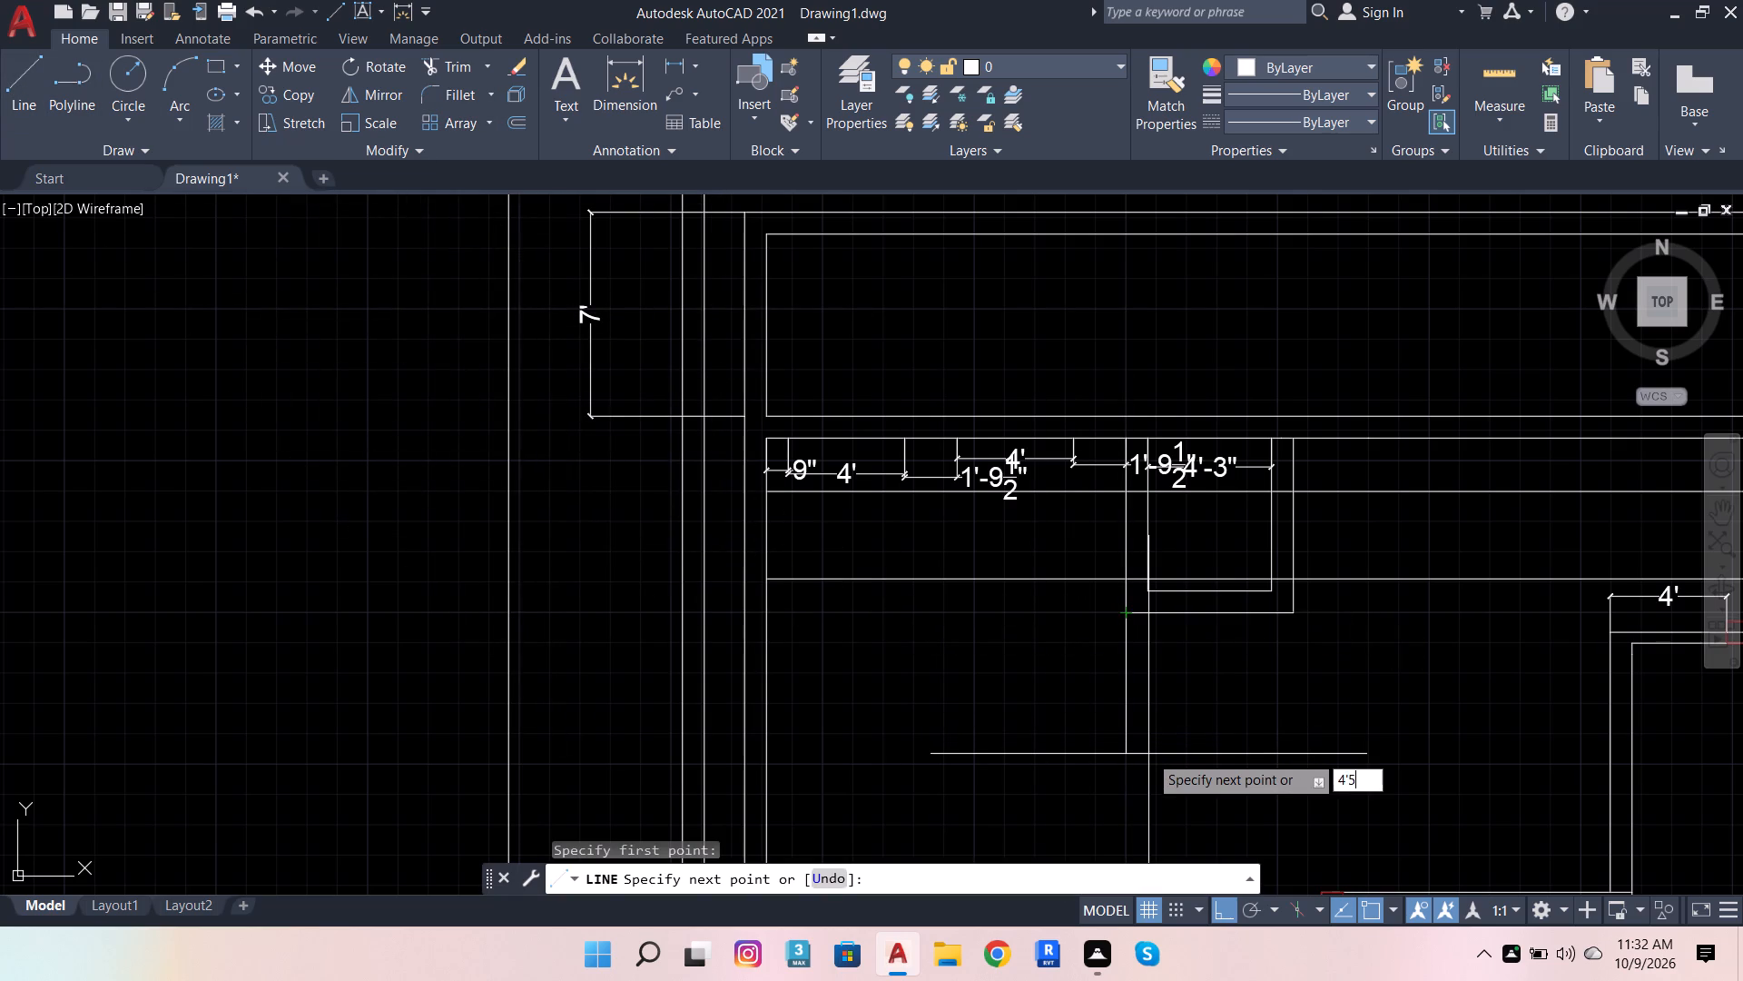
key(Return)
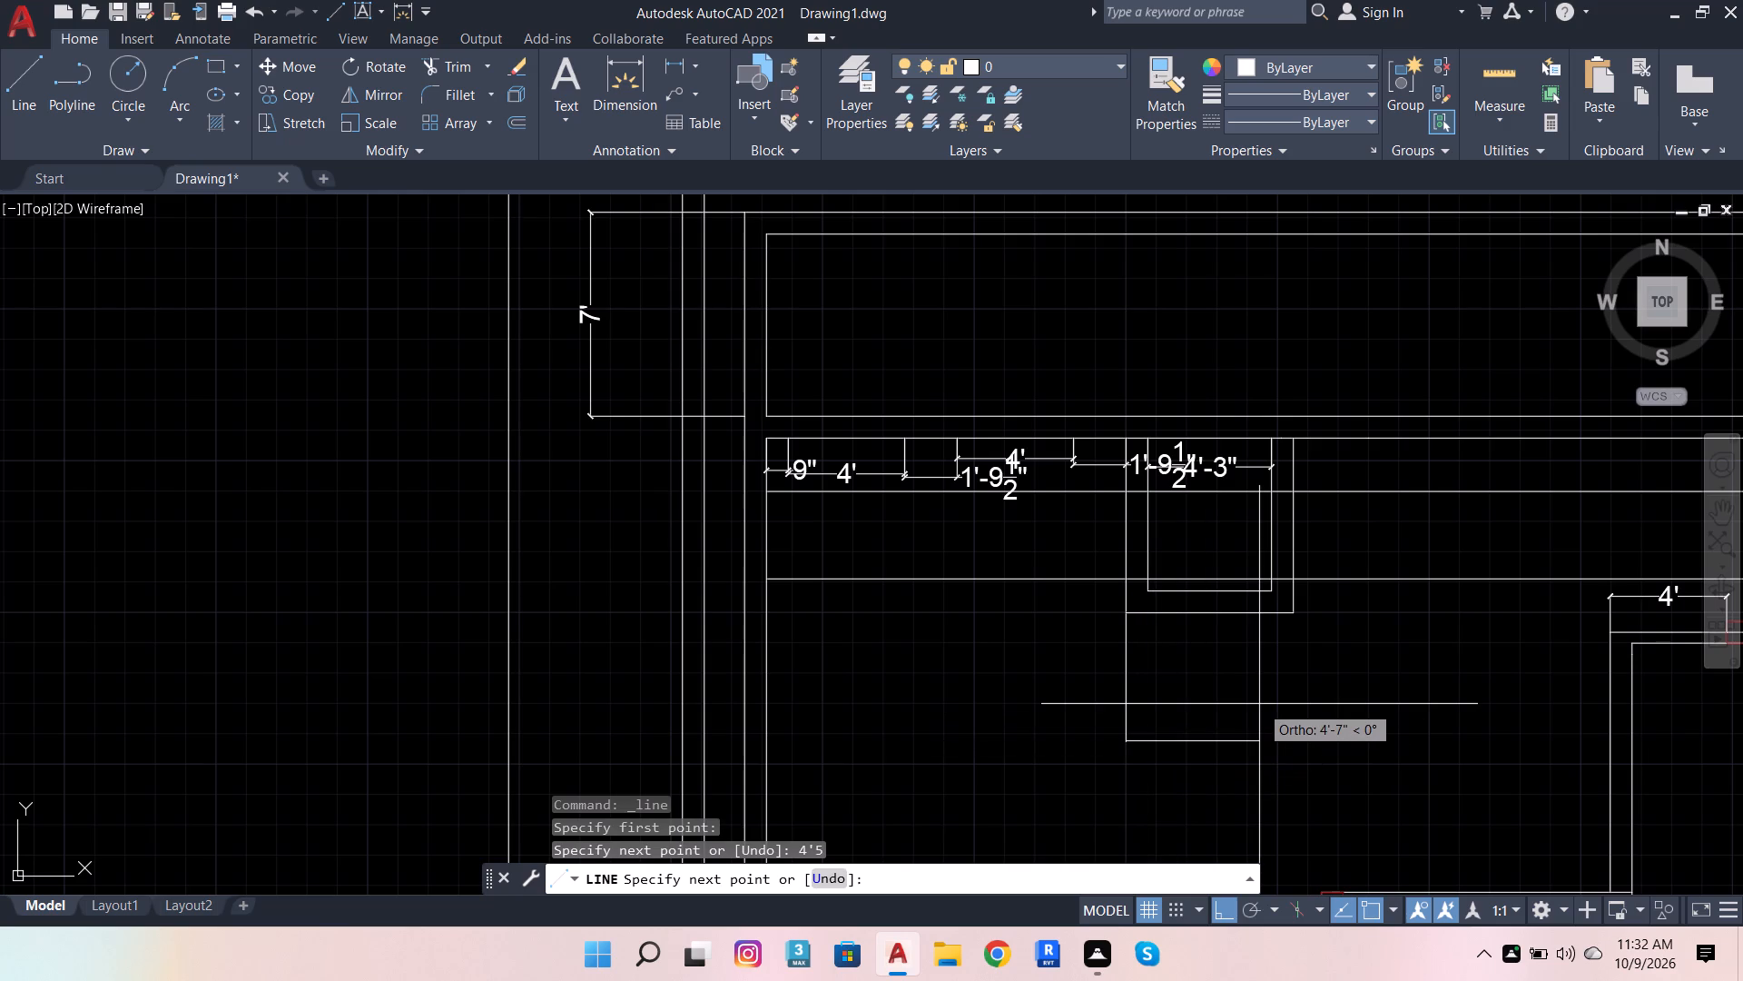
text(4.5)
key(Return)
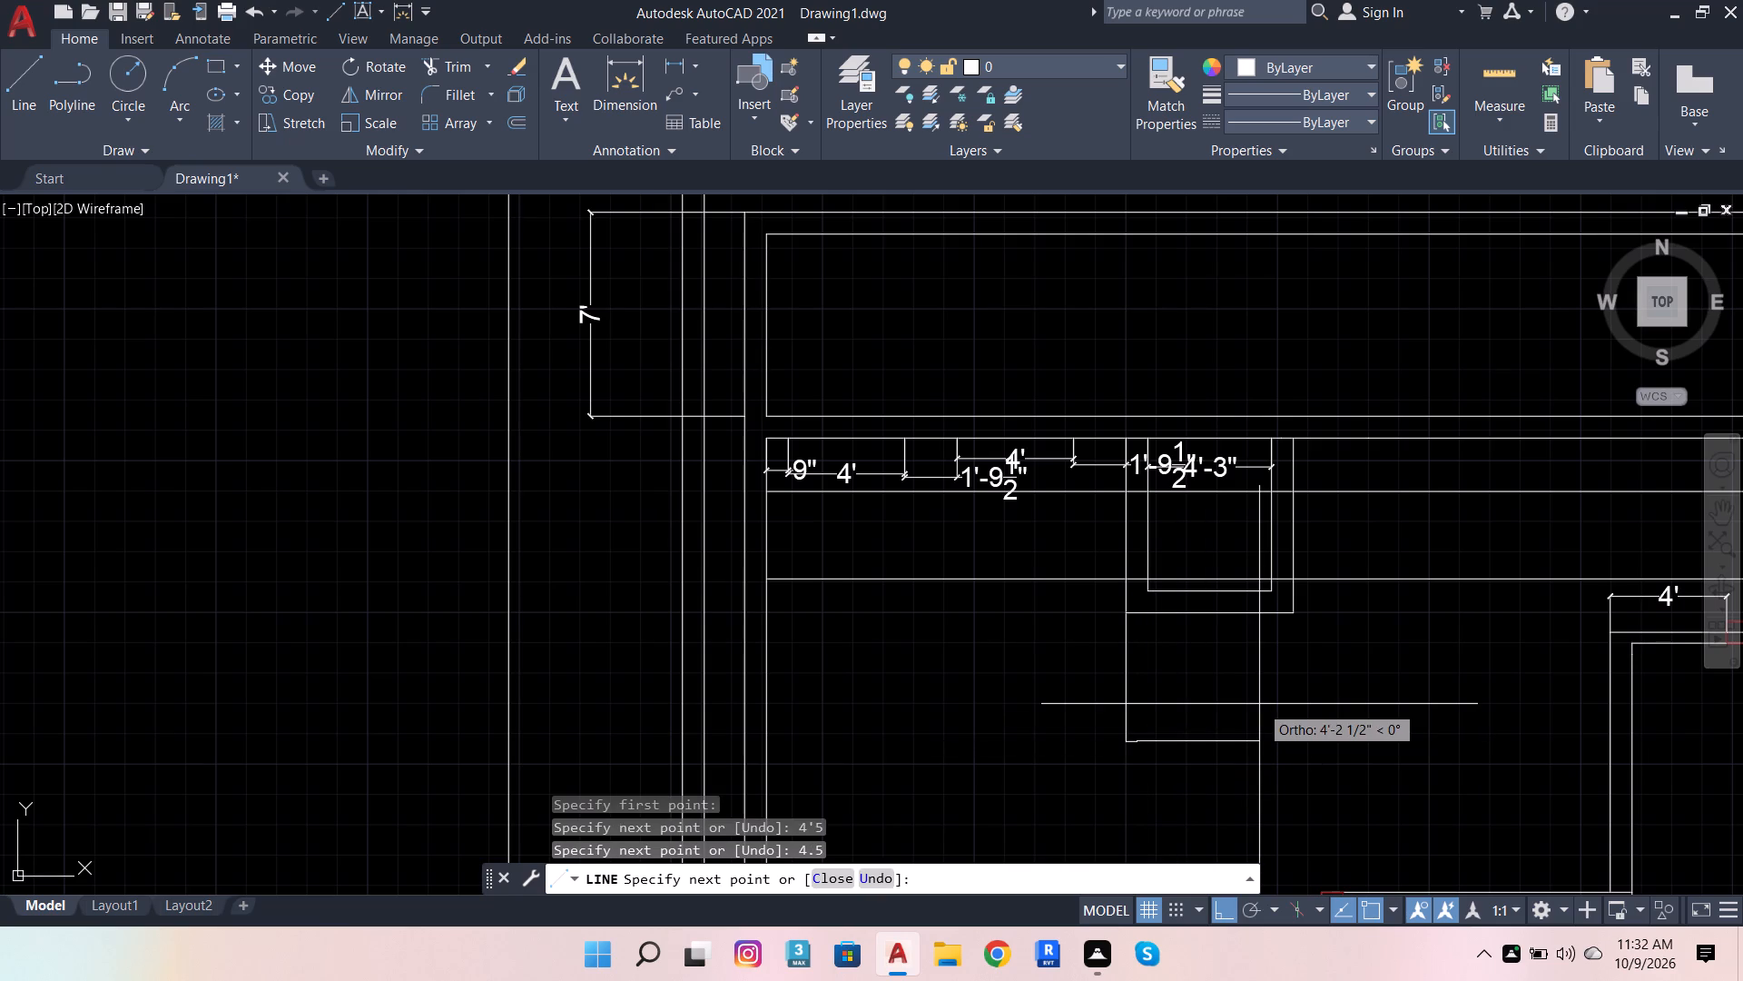
scroll(1103, 632, up, 3)
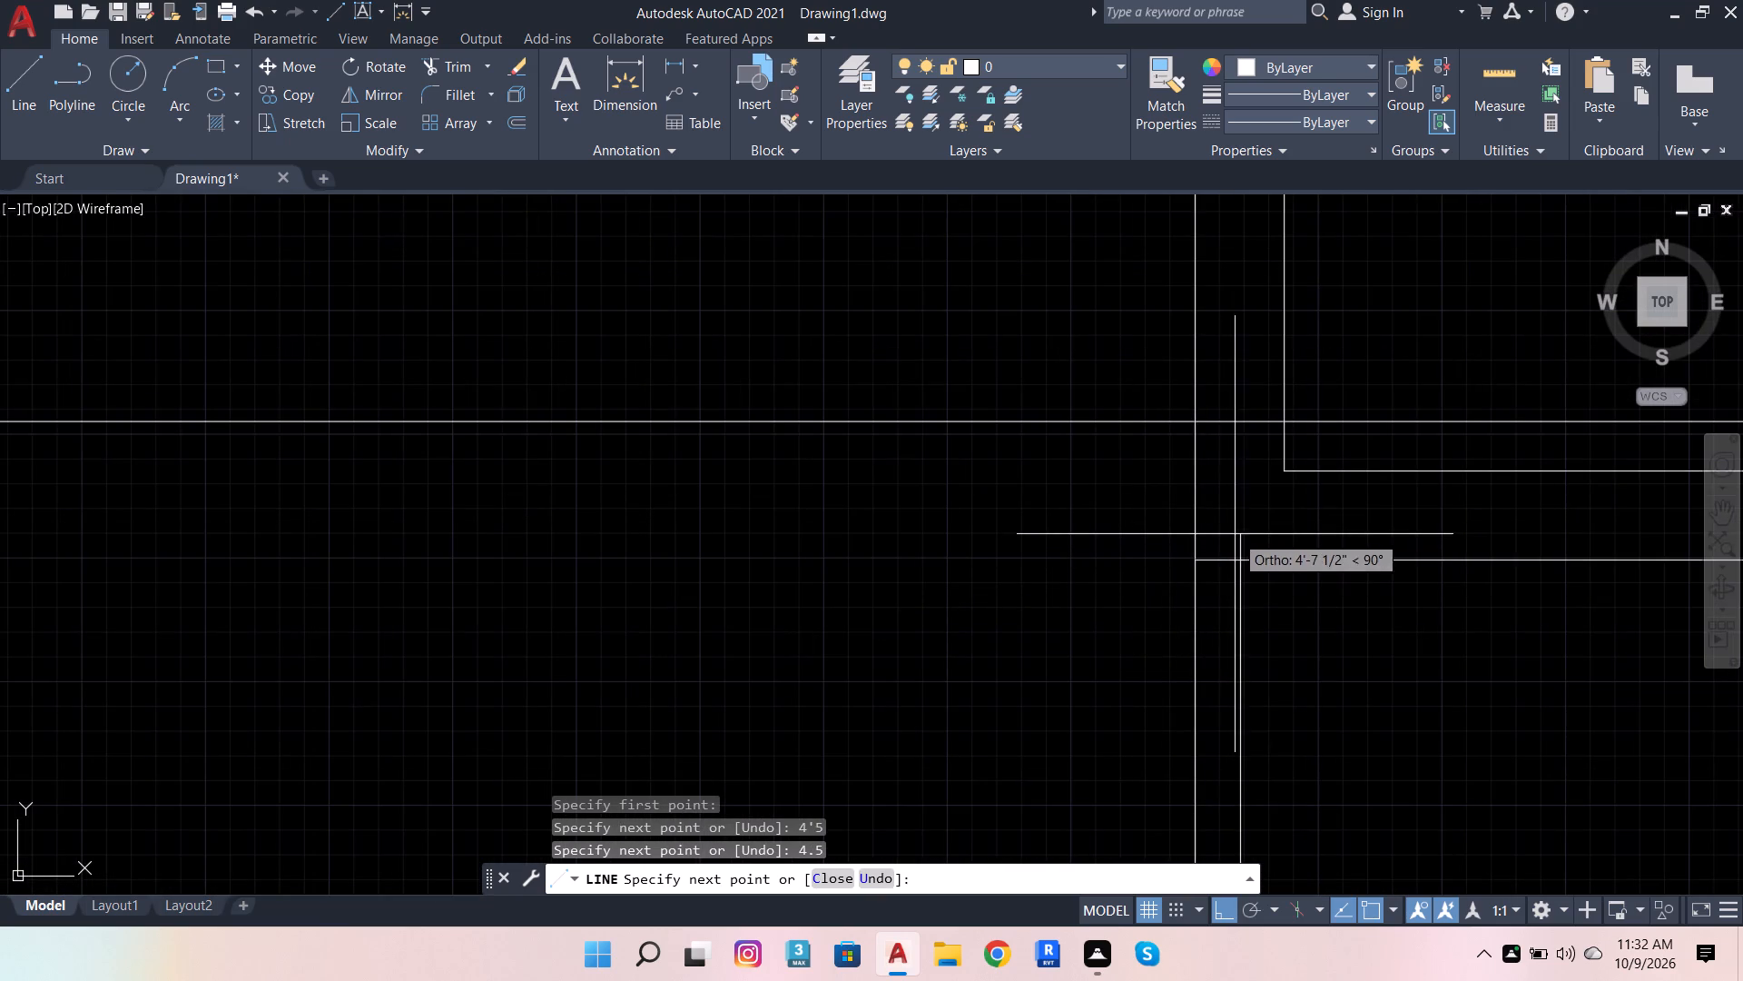
click(1235, 534)
Trim the end of the new 4.5" wall's east line that extends north of the room's outer south wall line.
click(468, 62)
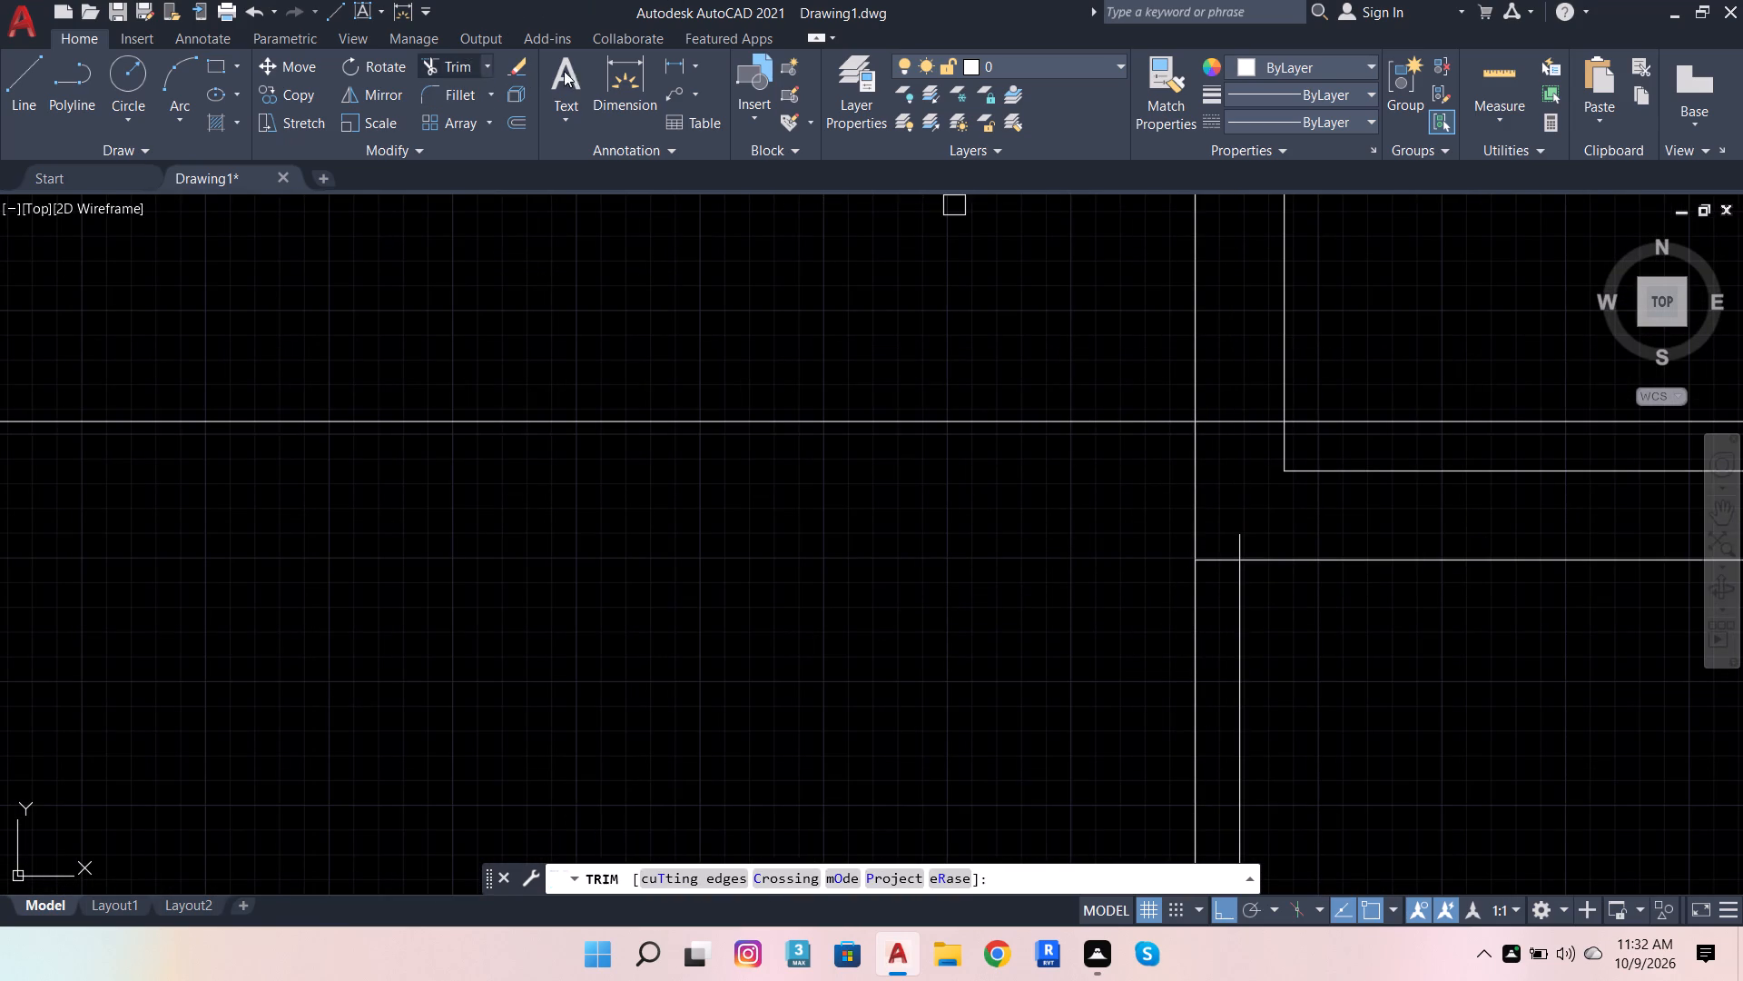
click(1236, 538)
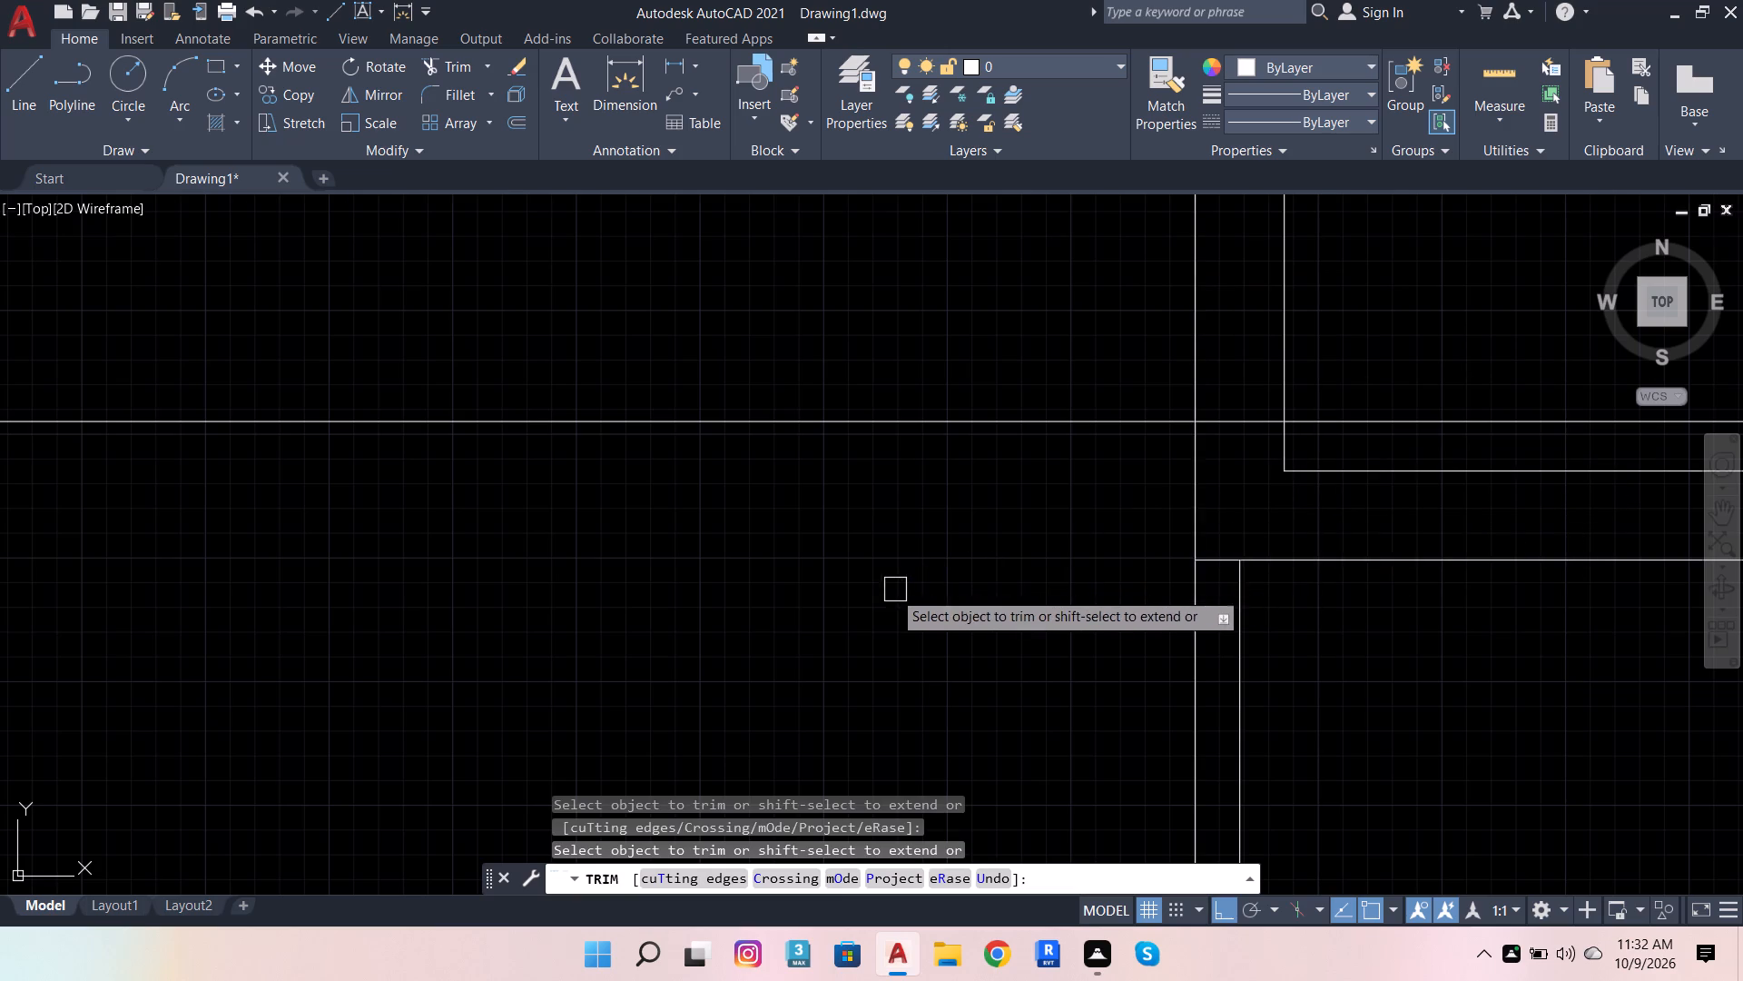
scroll(862, 592, down, 1)
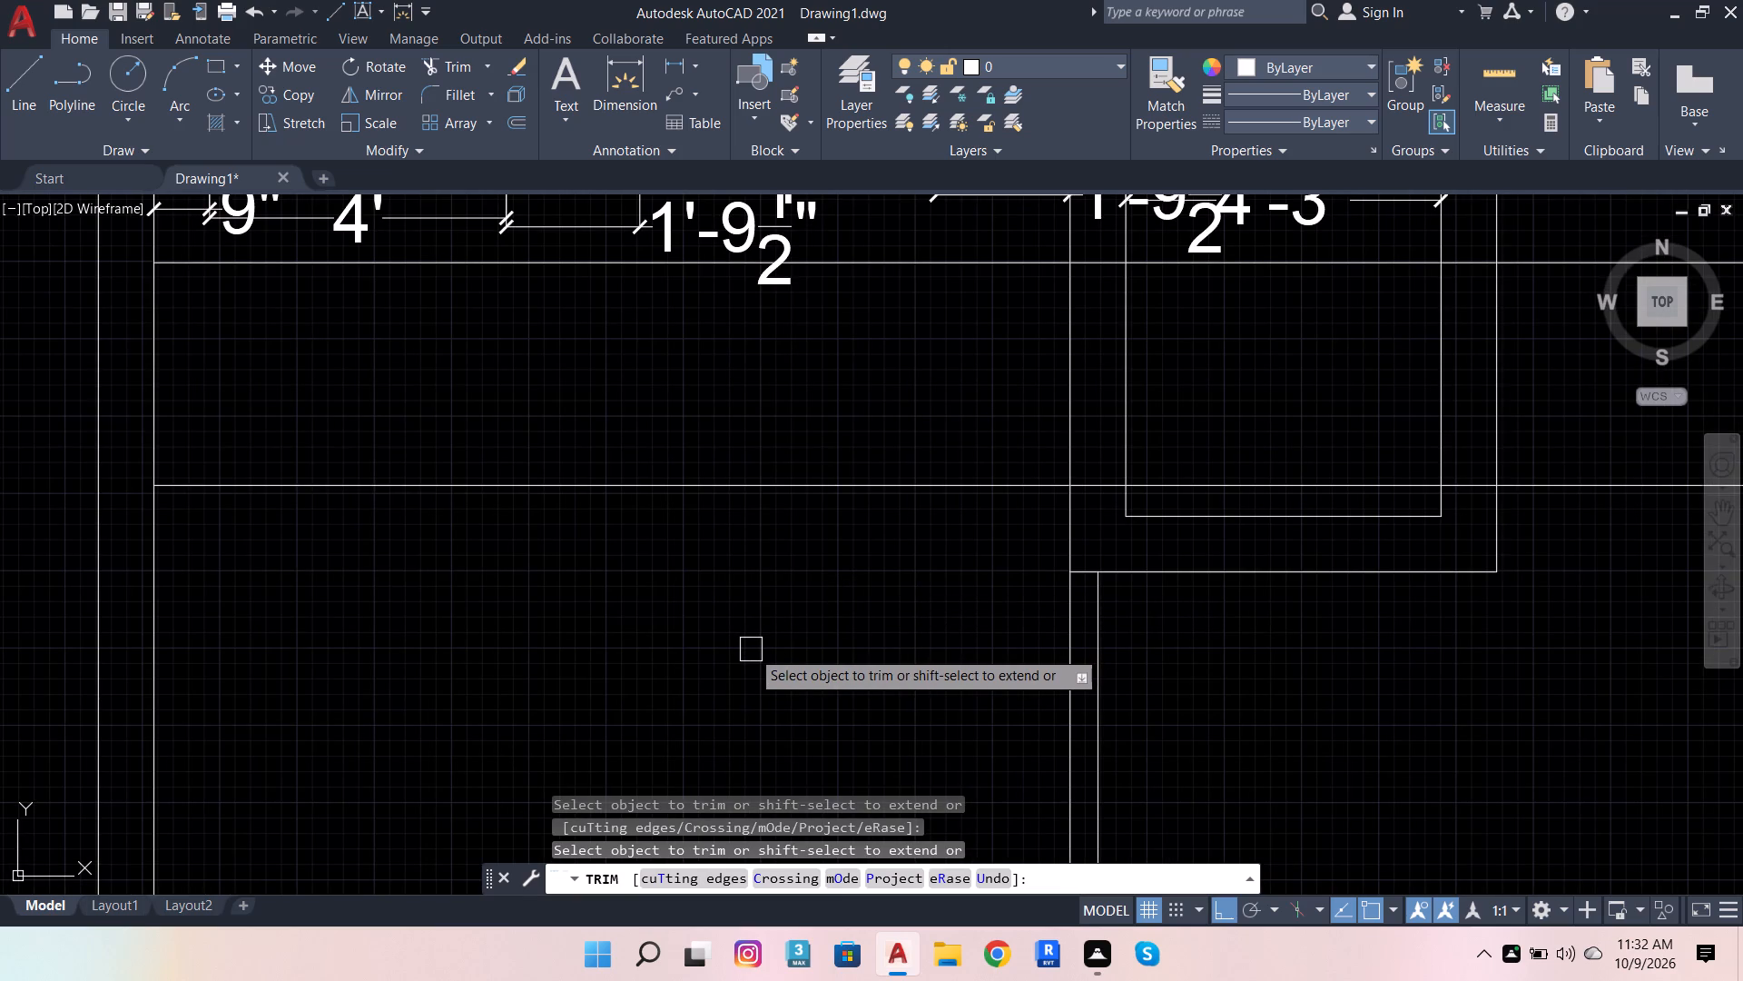
key(Escape)
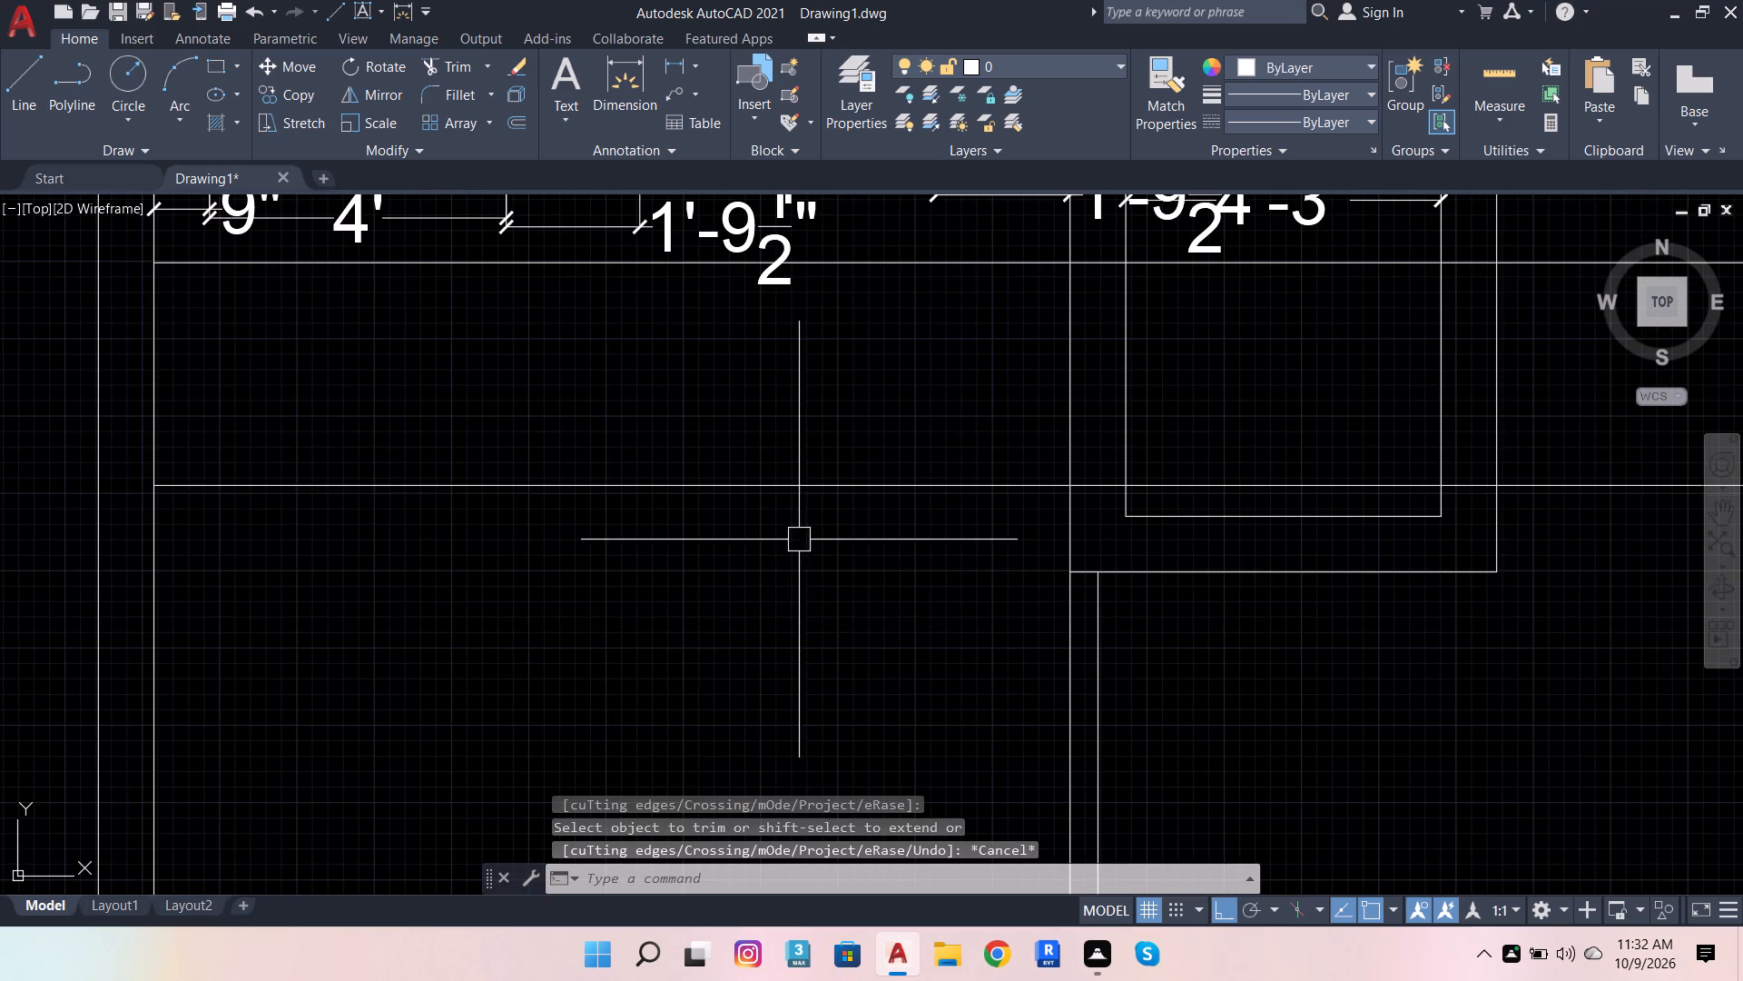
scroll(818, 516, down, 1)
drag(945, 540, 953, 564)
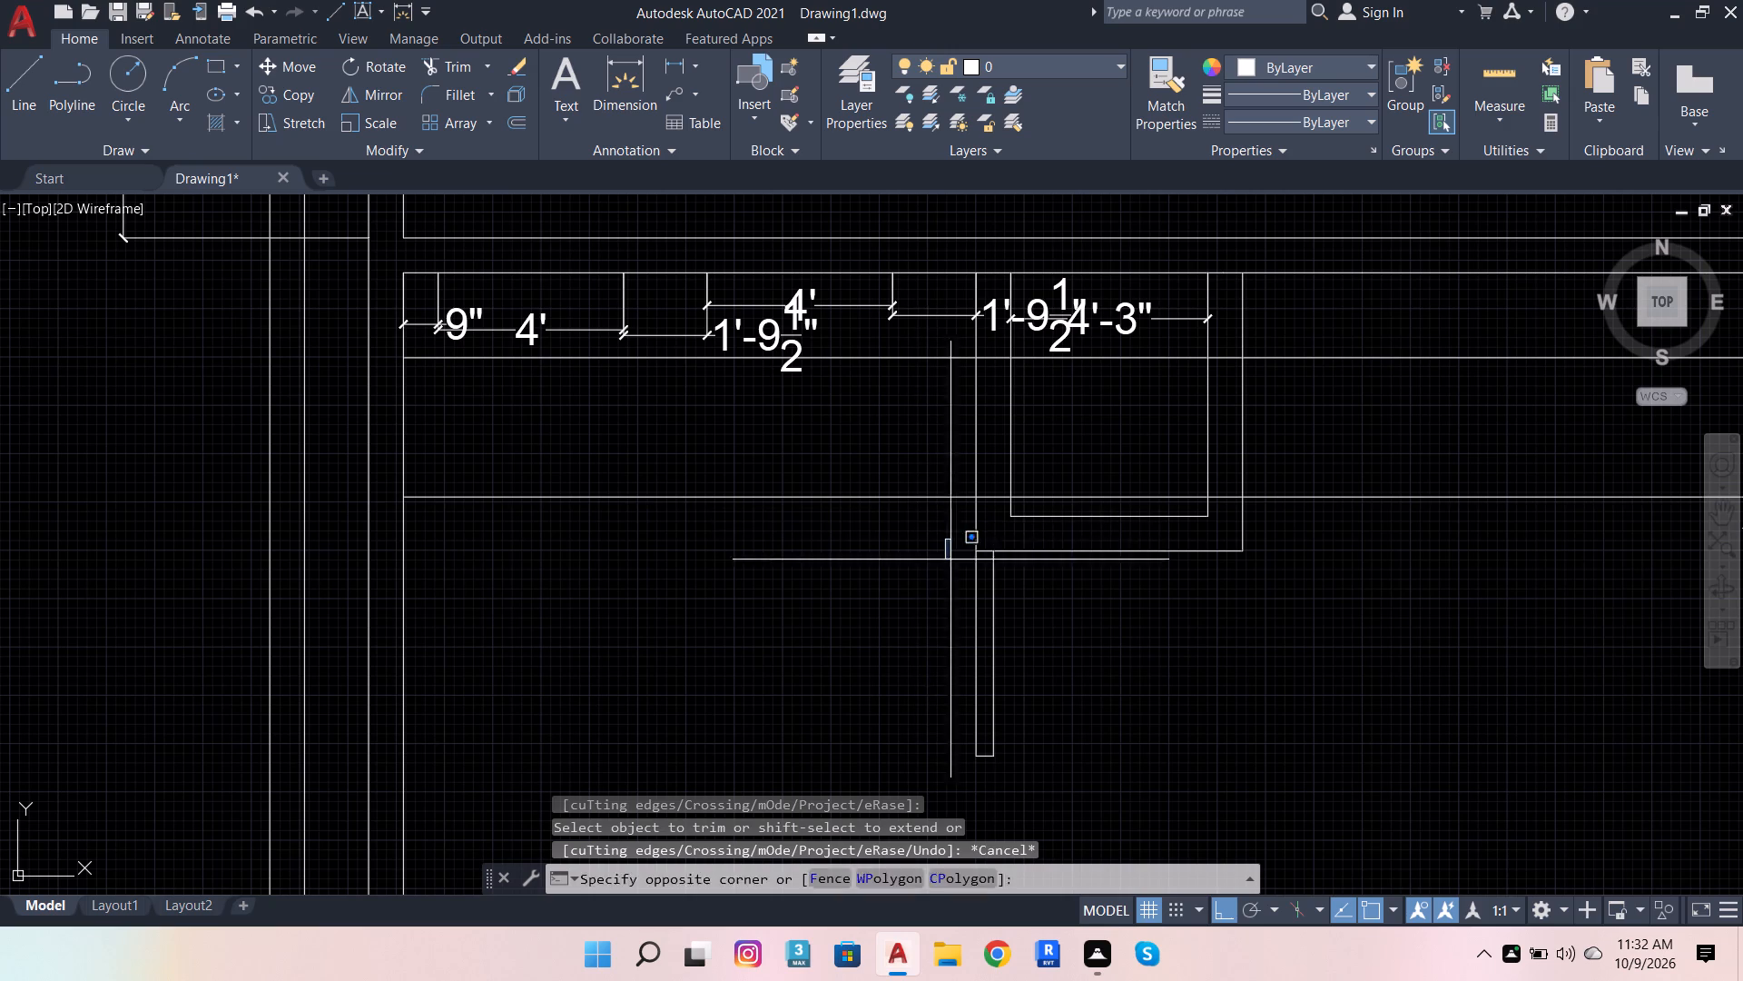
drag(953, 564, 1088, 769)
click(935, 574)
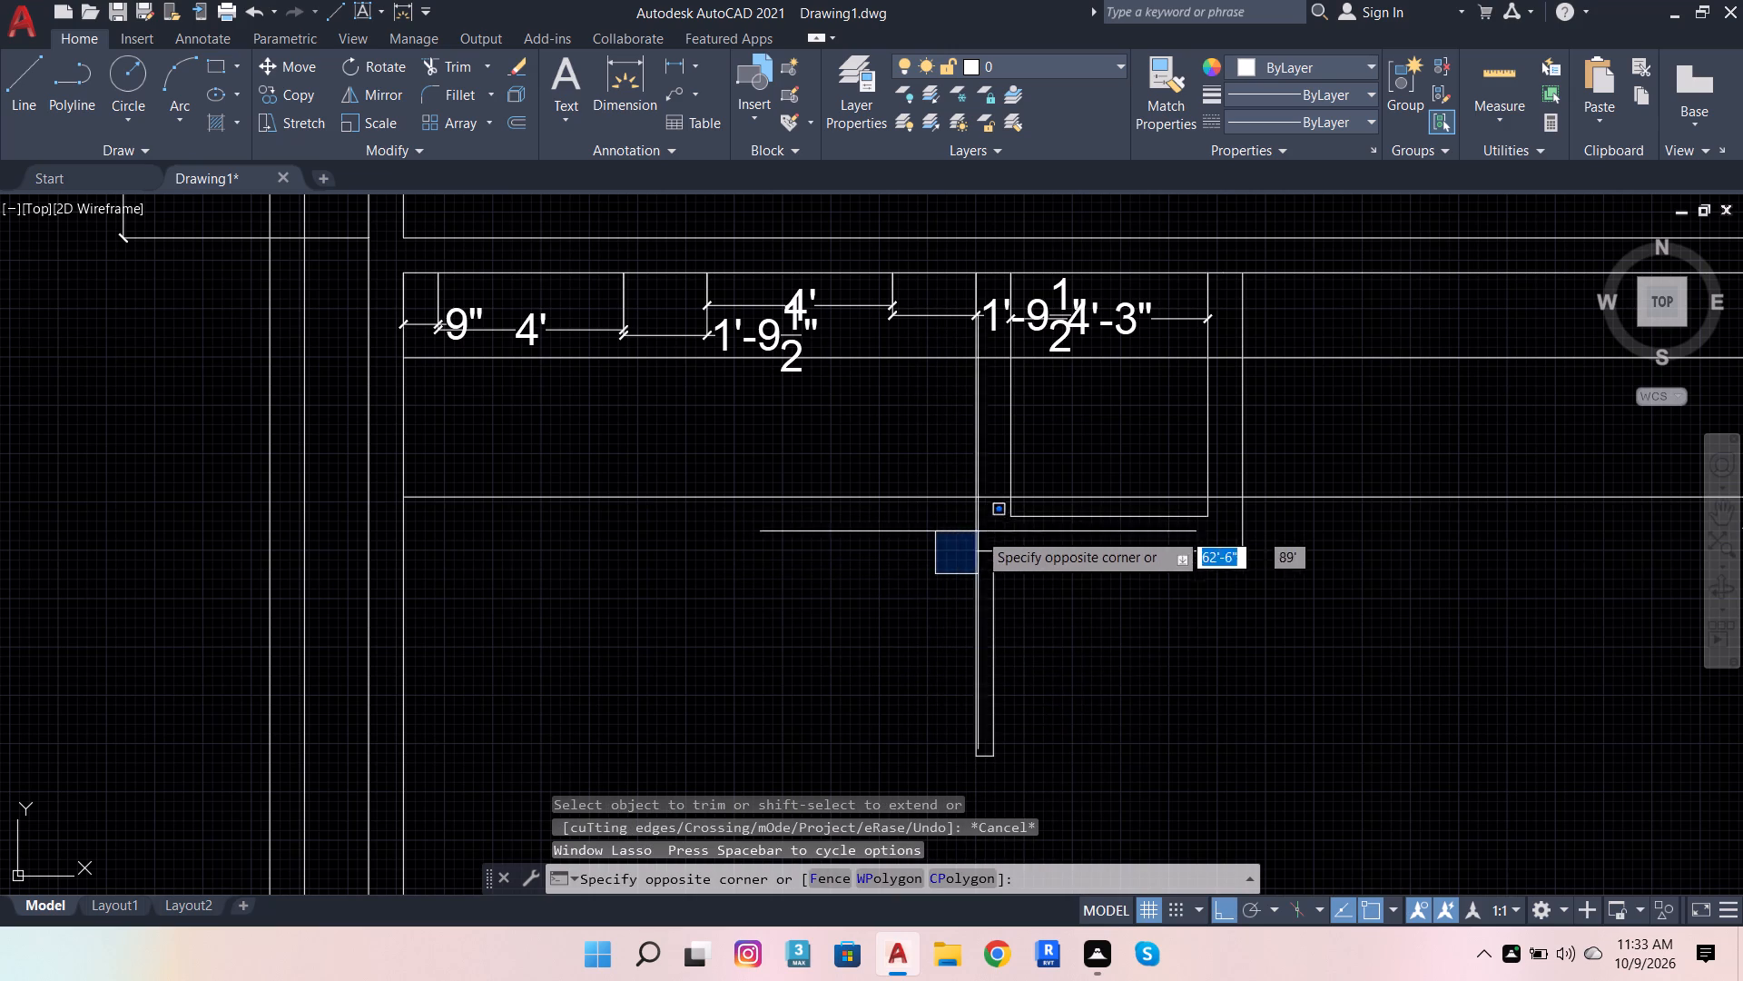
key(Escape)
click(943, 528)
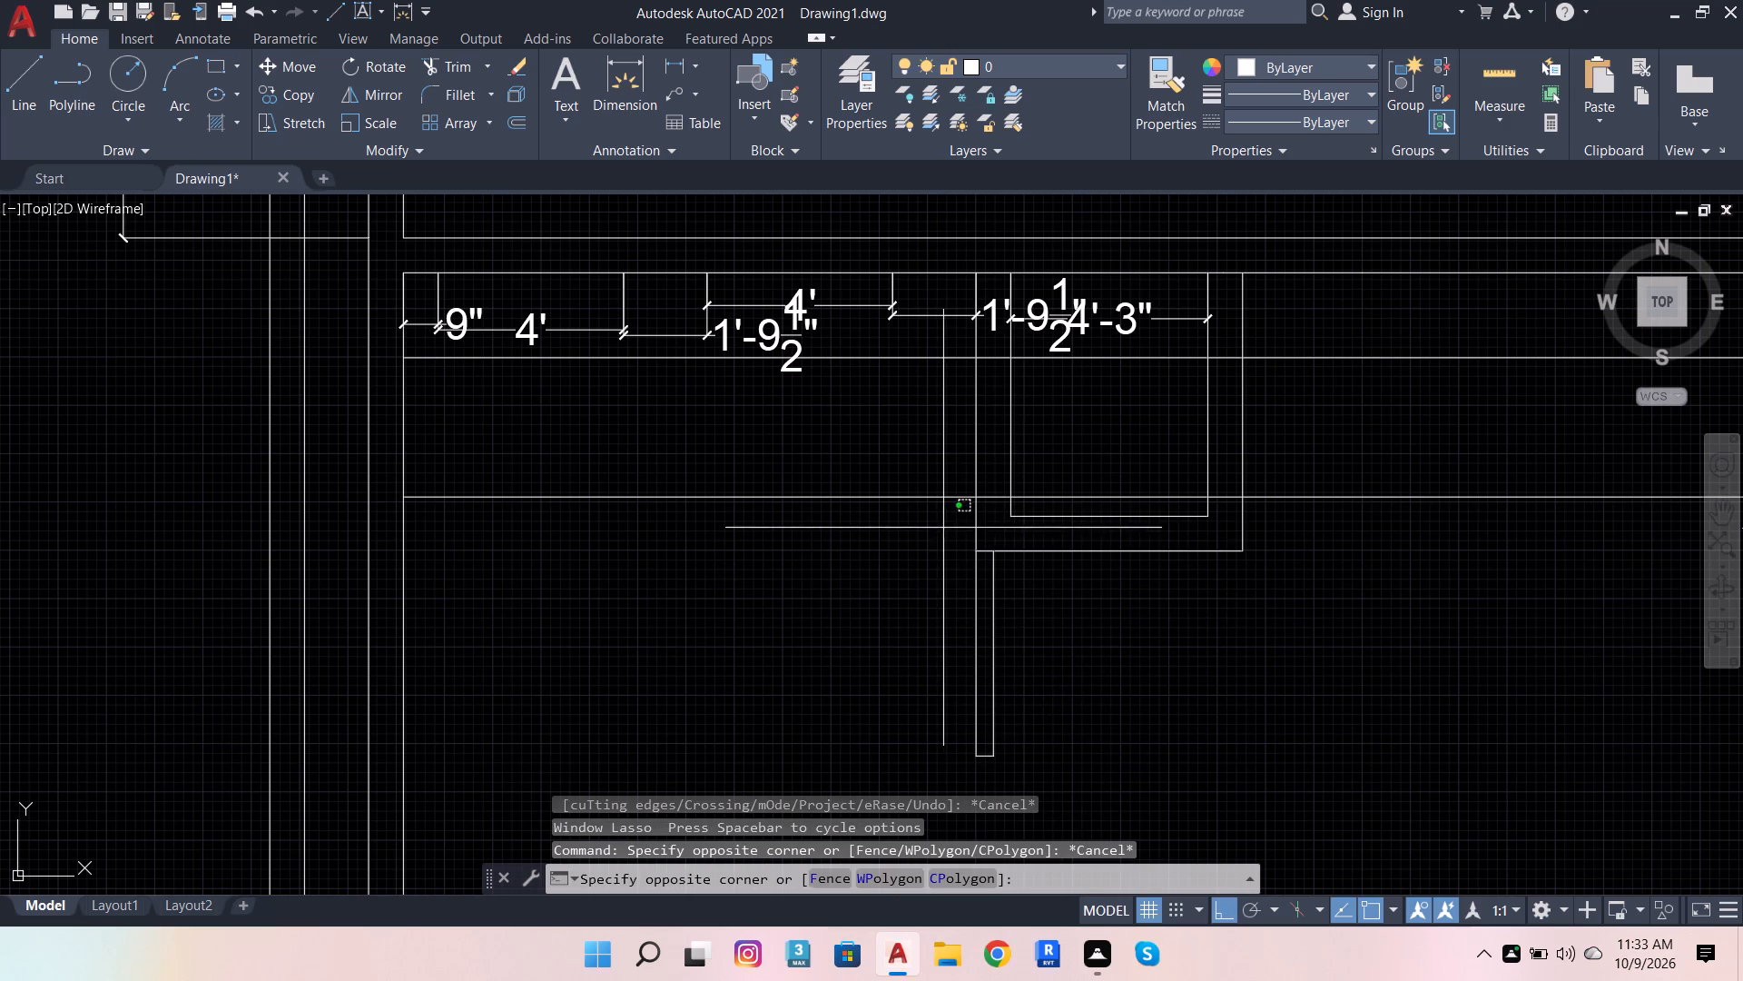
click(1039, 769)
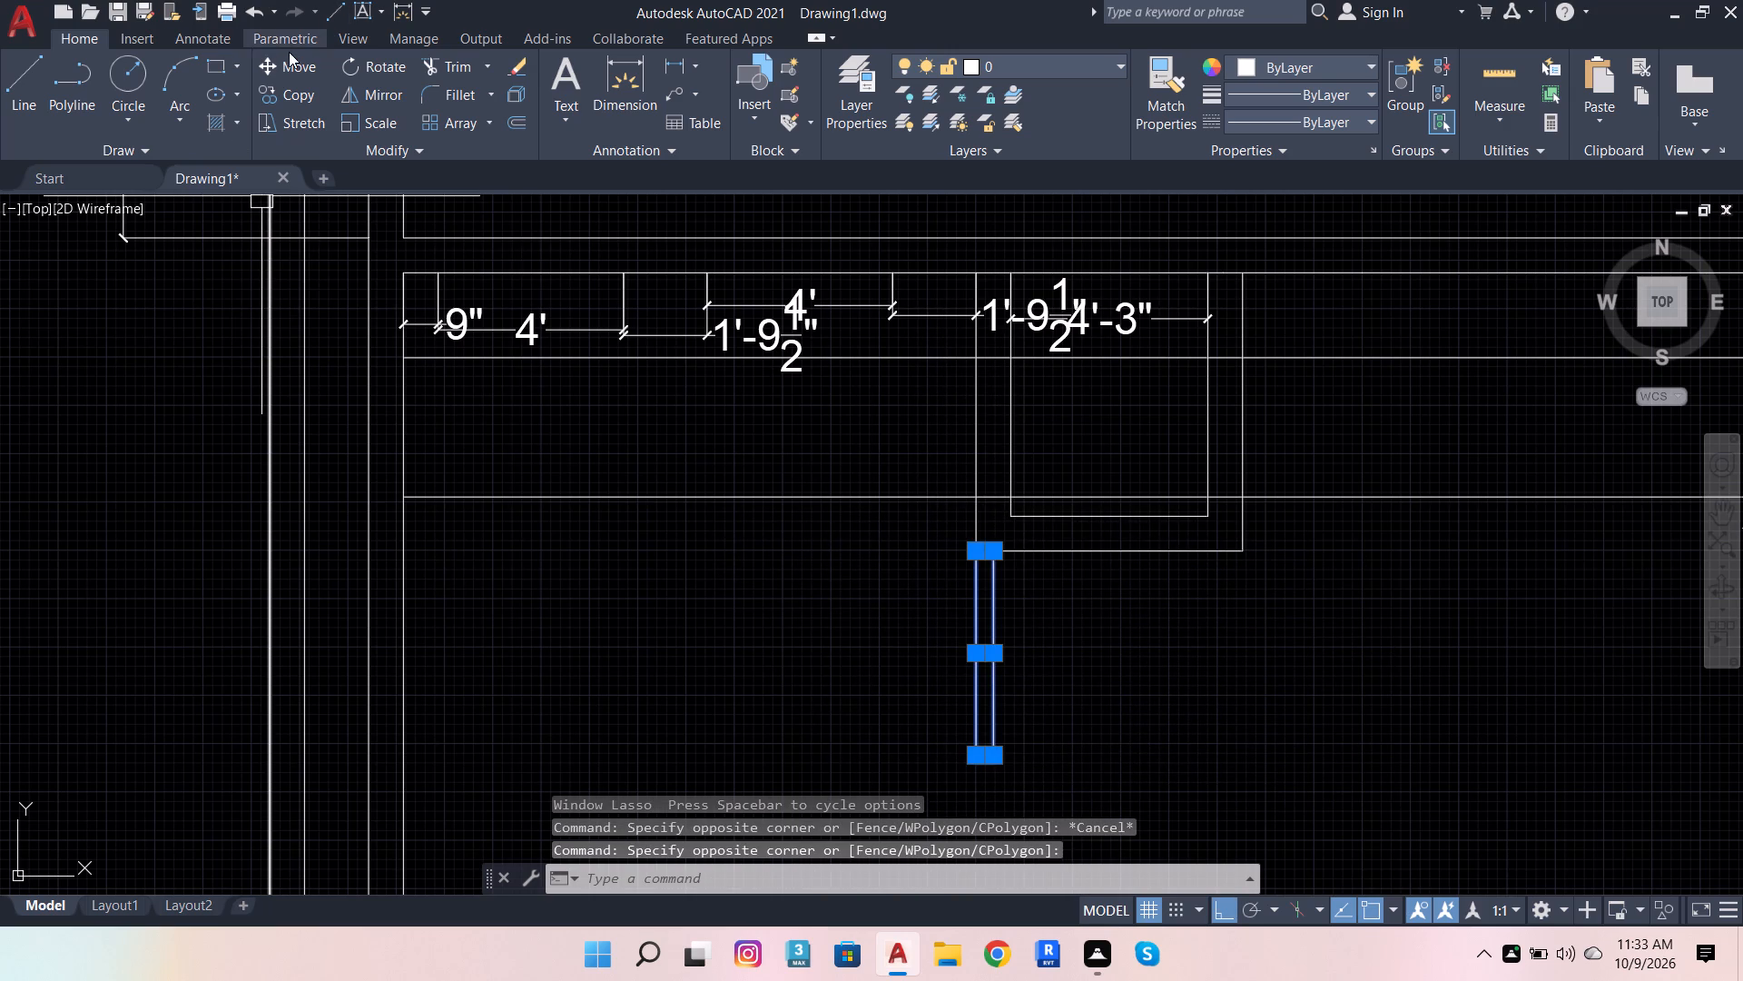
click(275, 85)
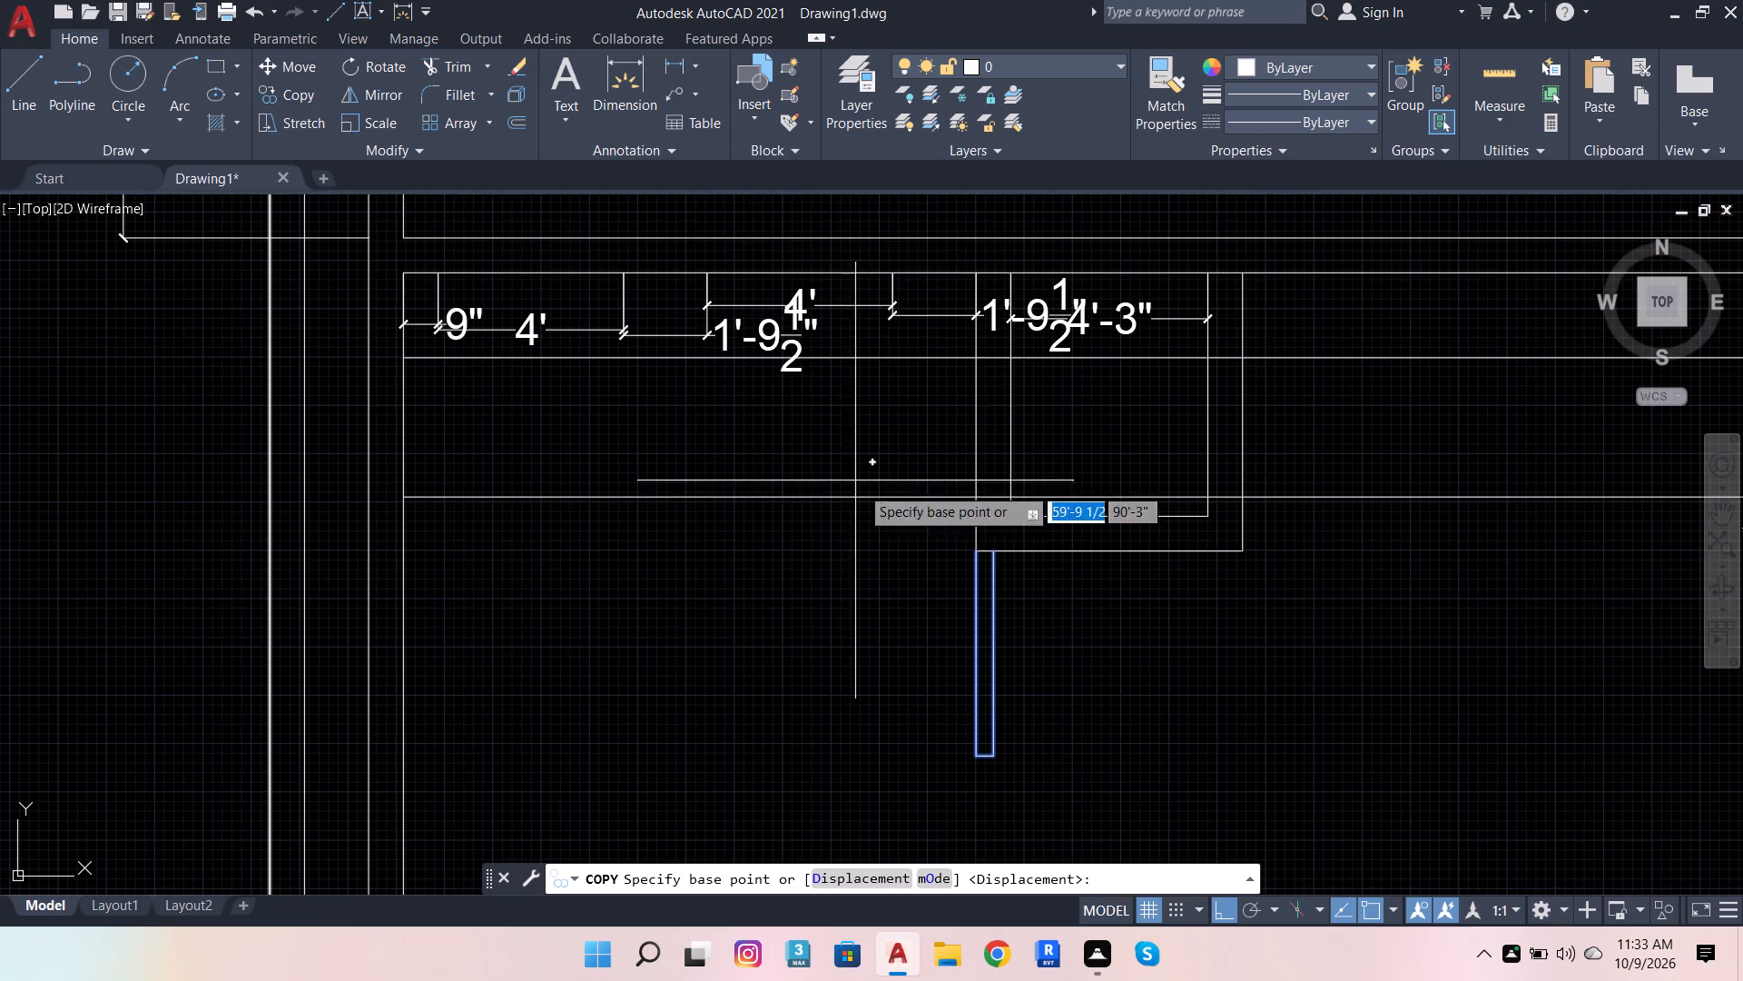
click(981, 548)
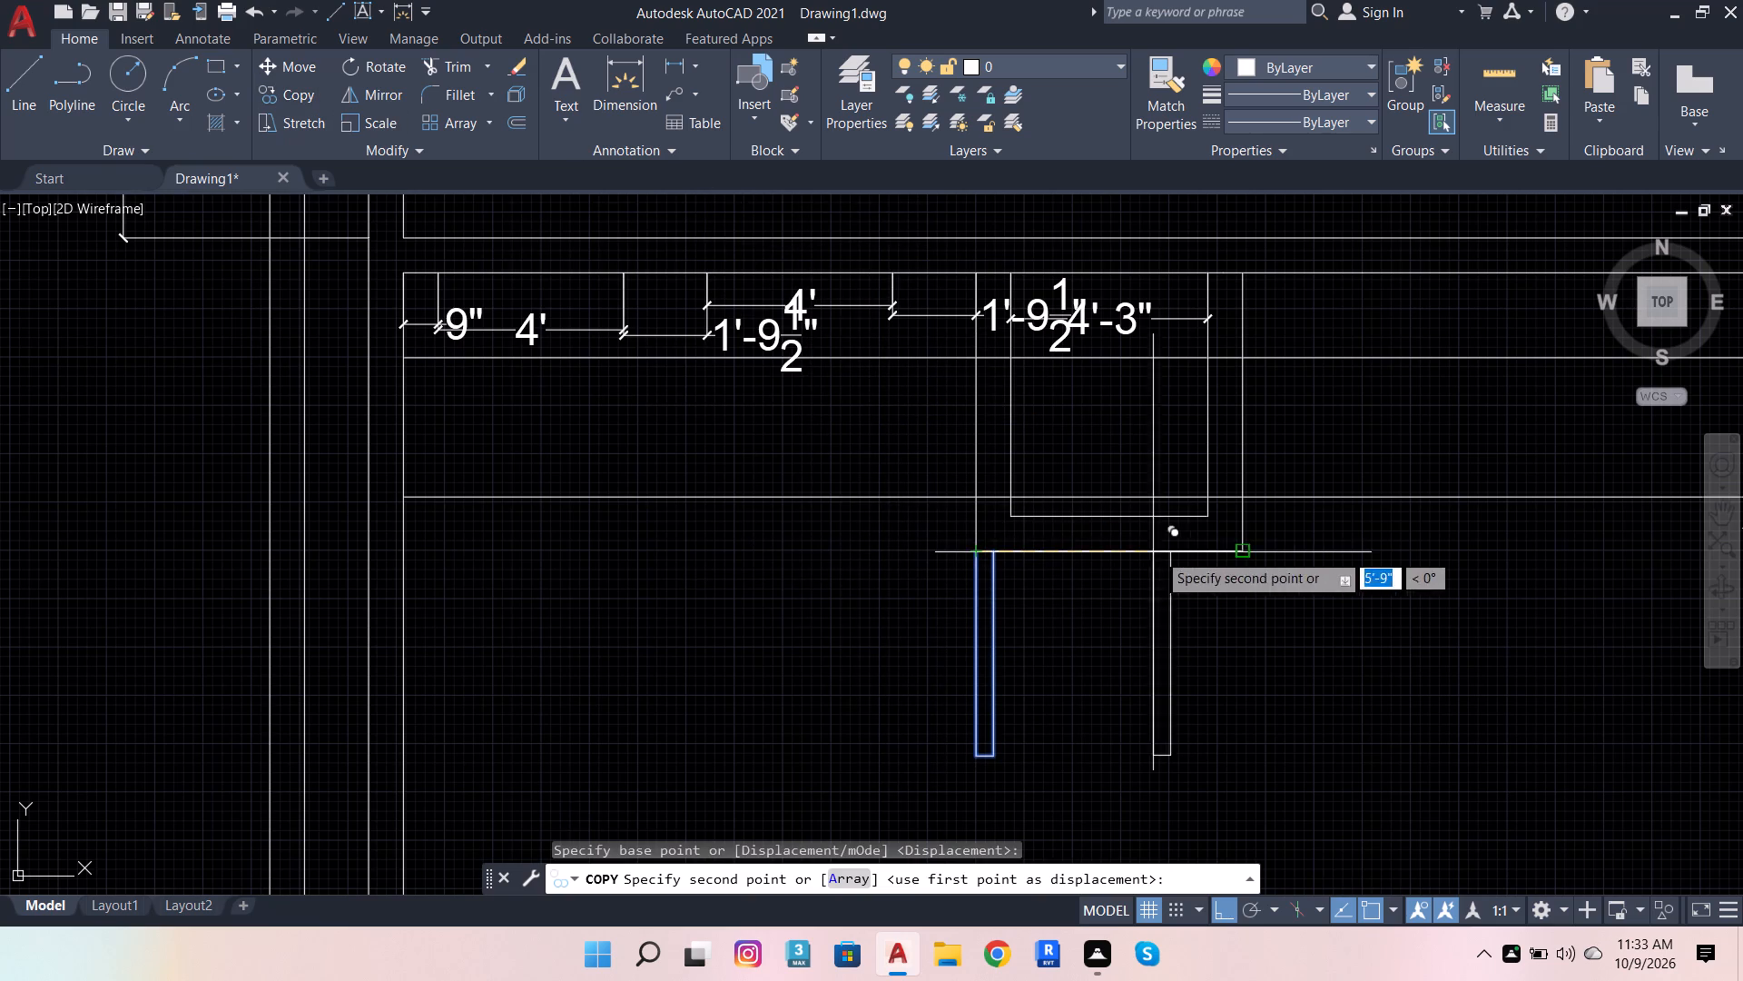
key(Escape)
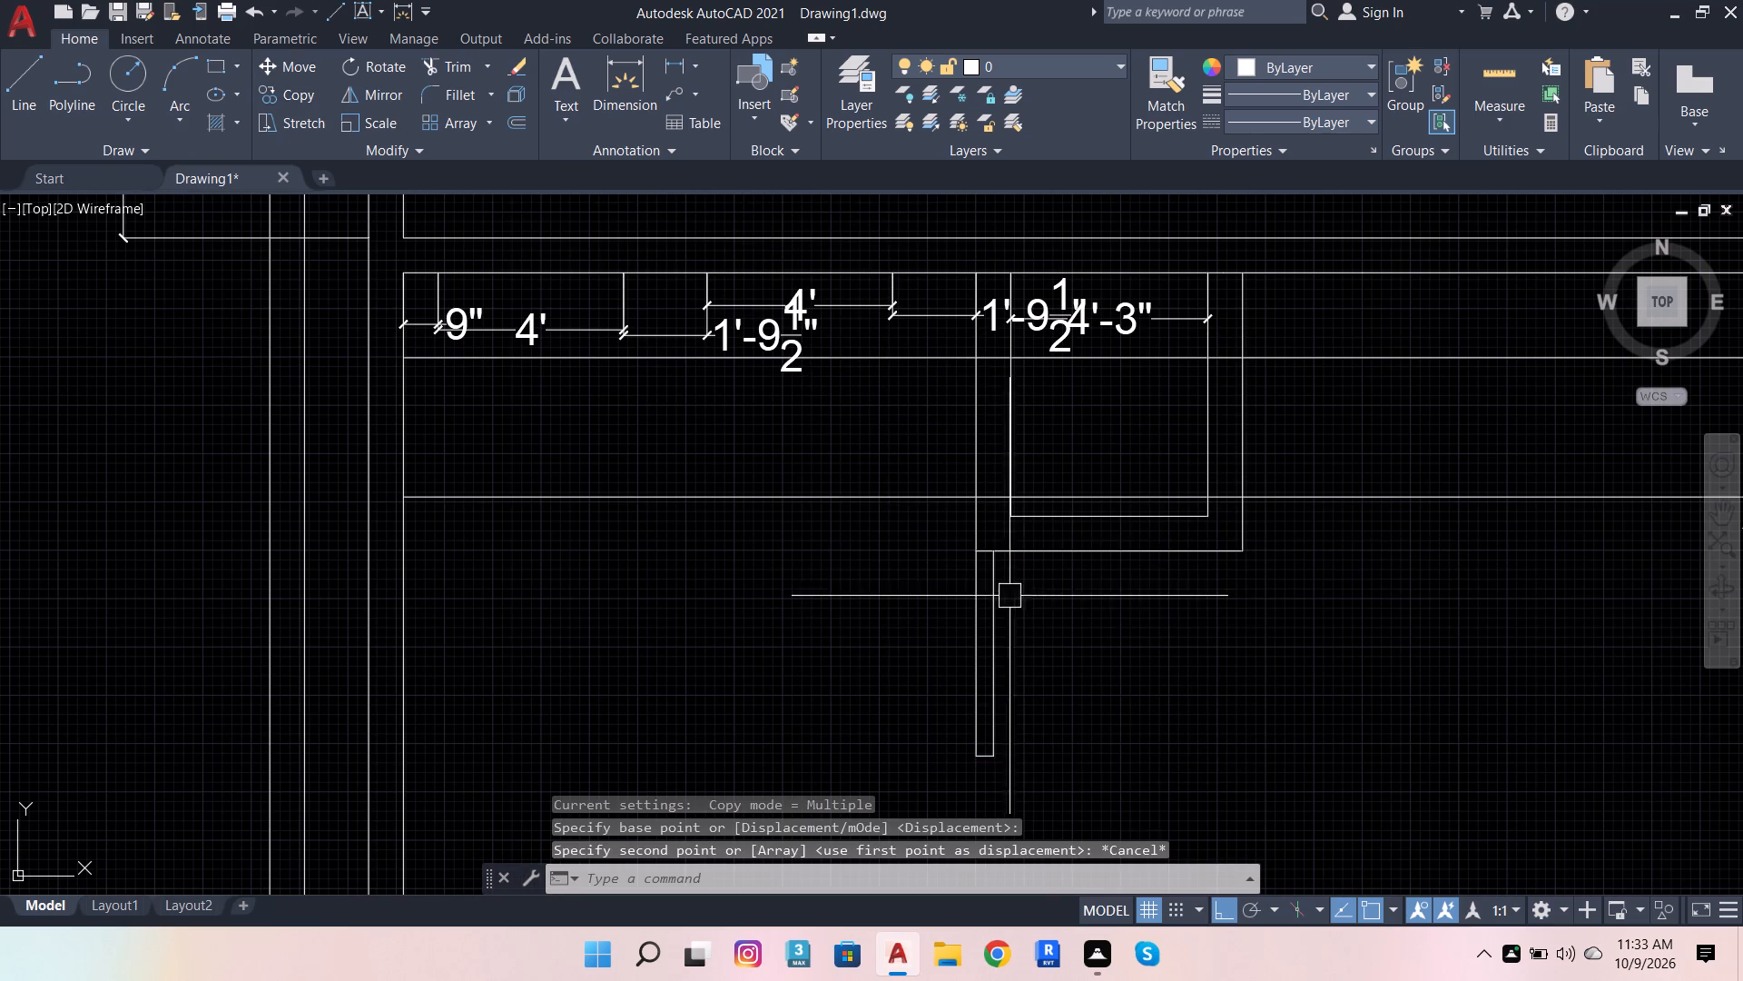
Copy the 4.5" partition wall's lines from the top of its east line to the outer wall's southeast corner.
click(916, 527)
click(1033, 758)
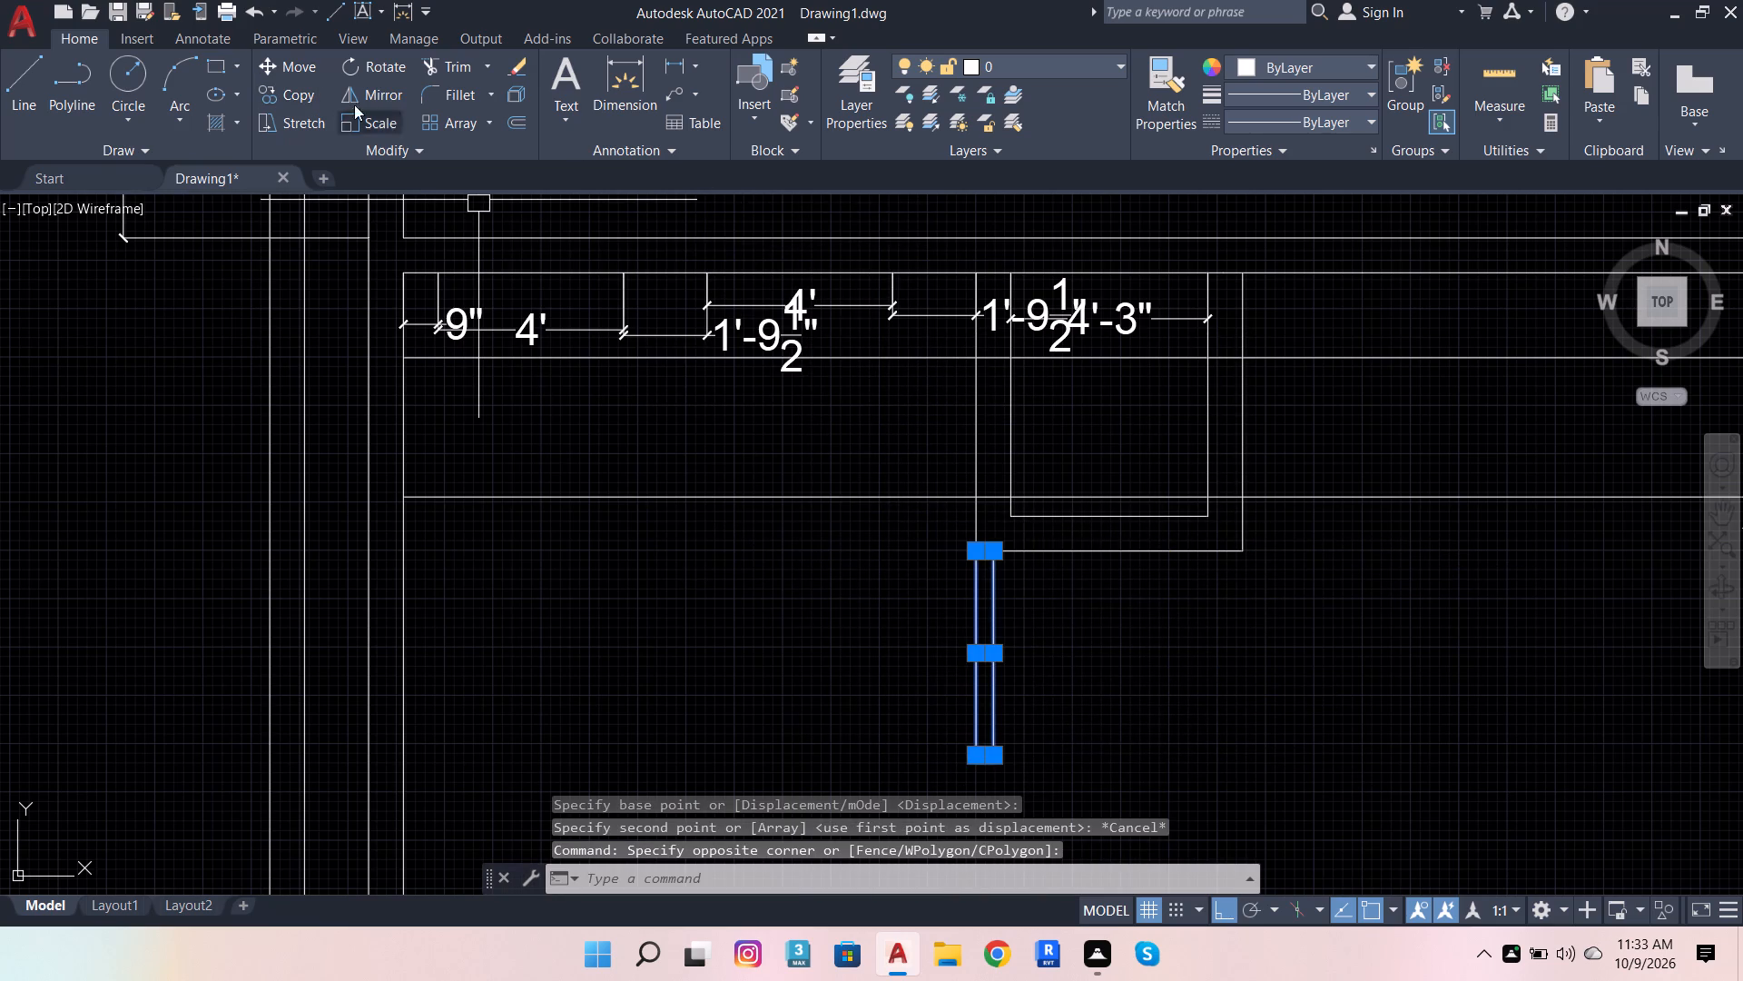
click(289, 100)
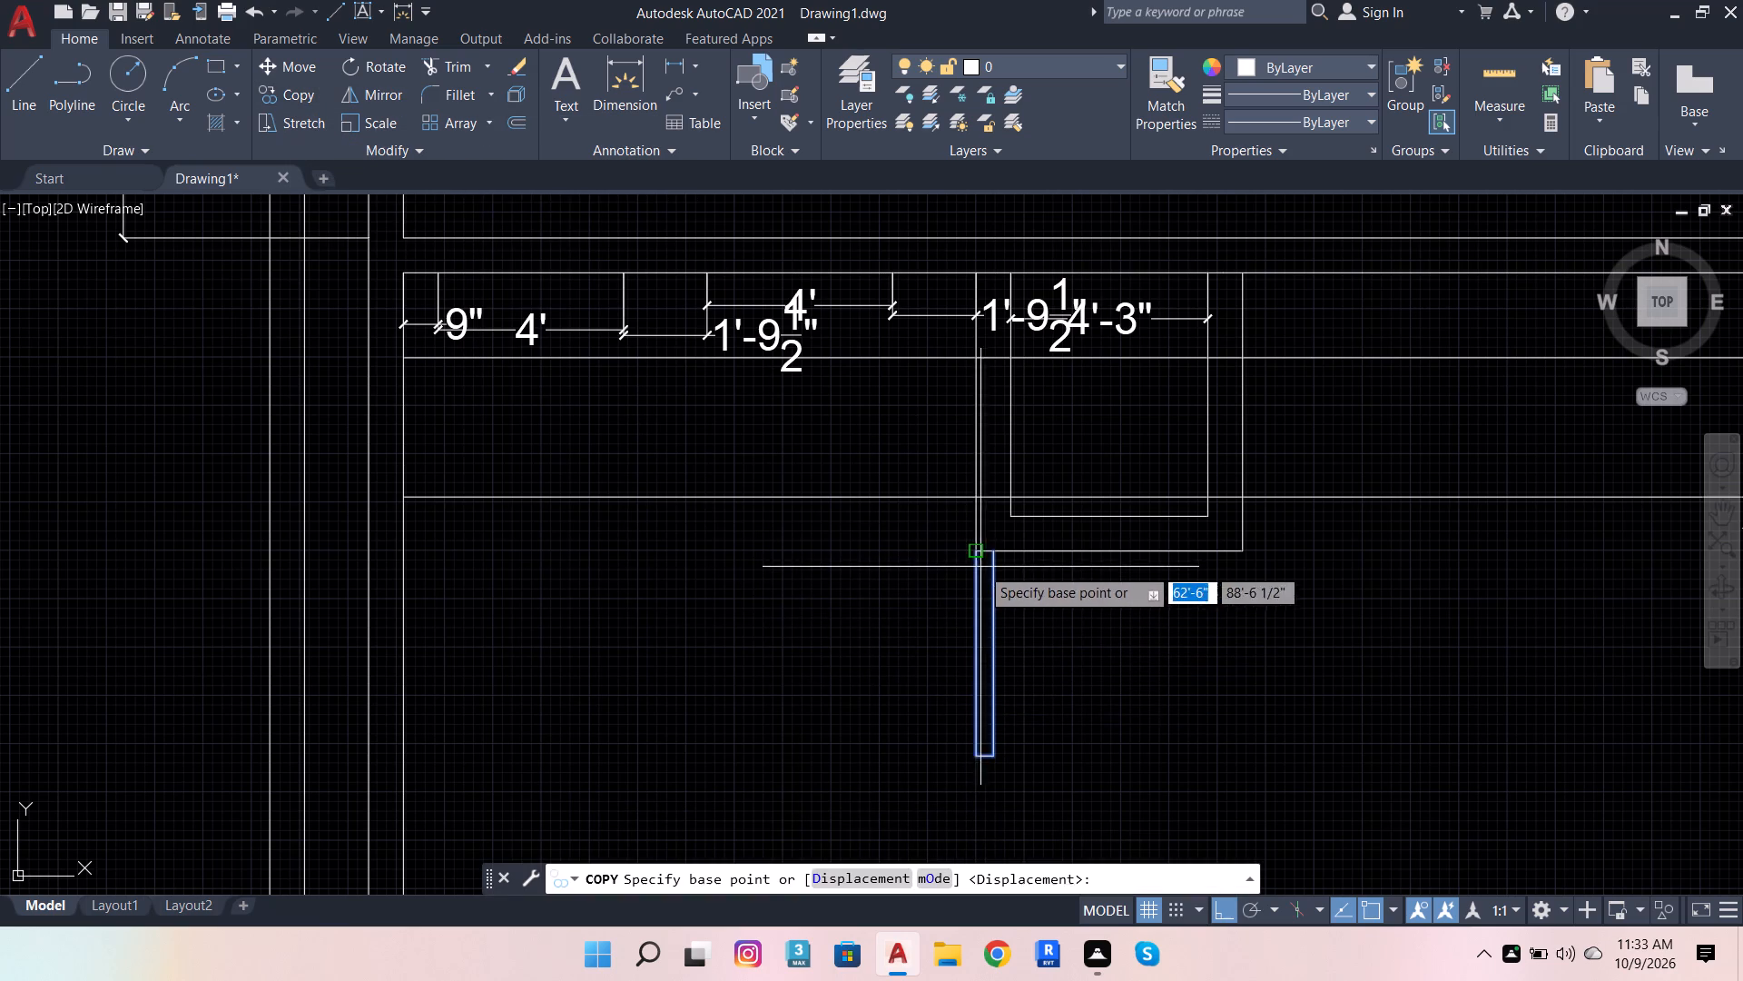
click(987, 555)
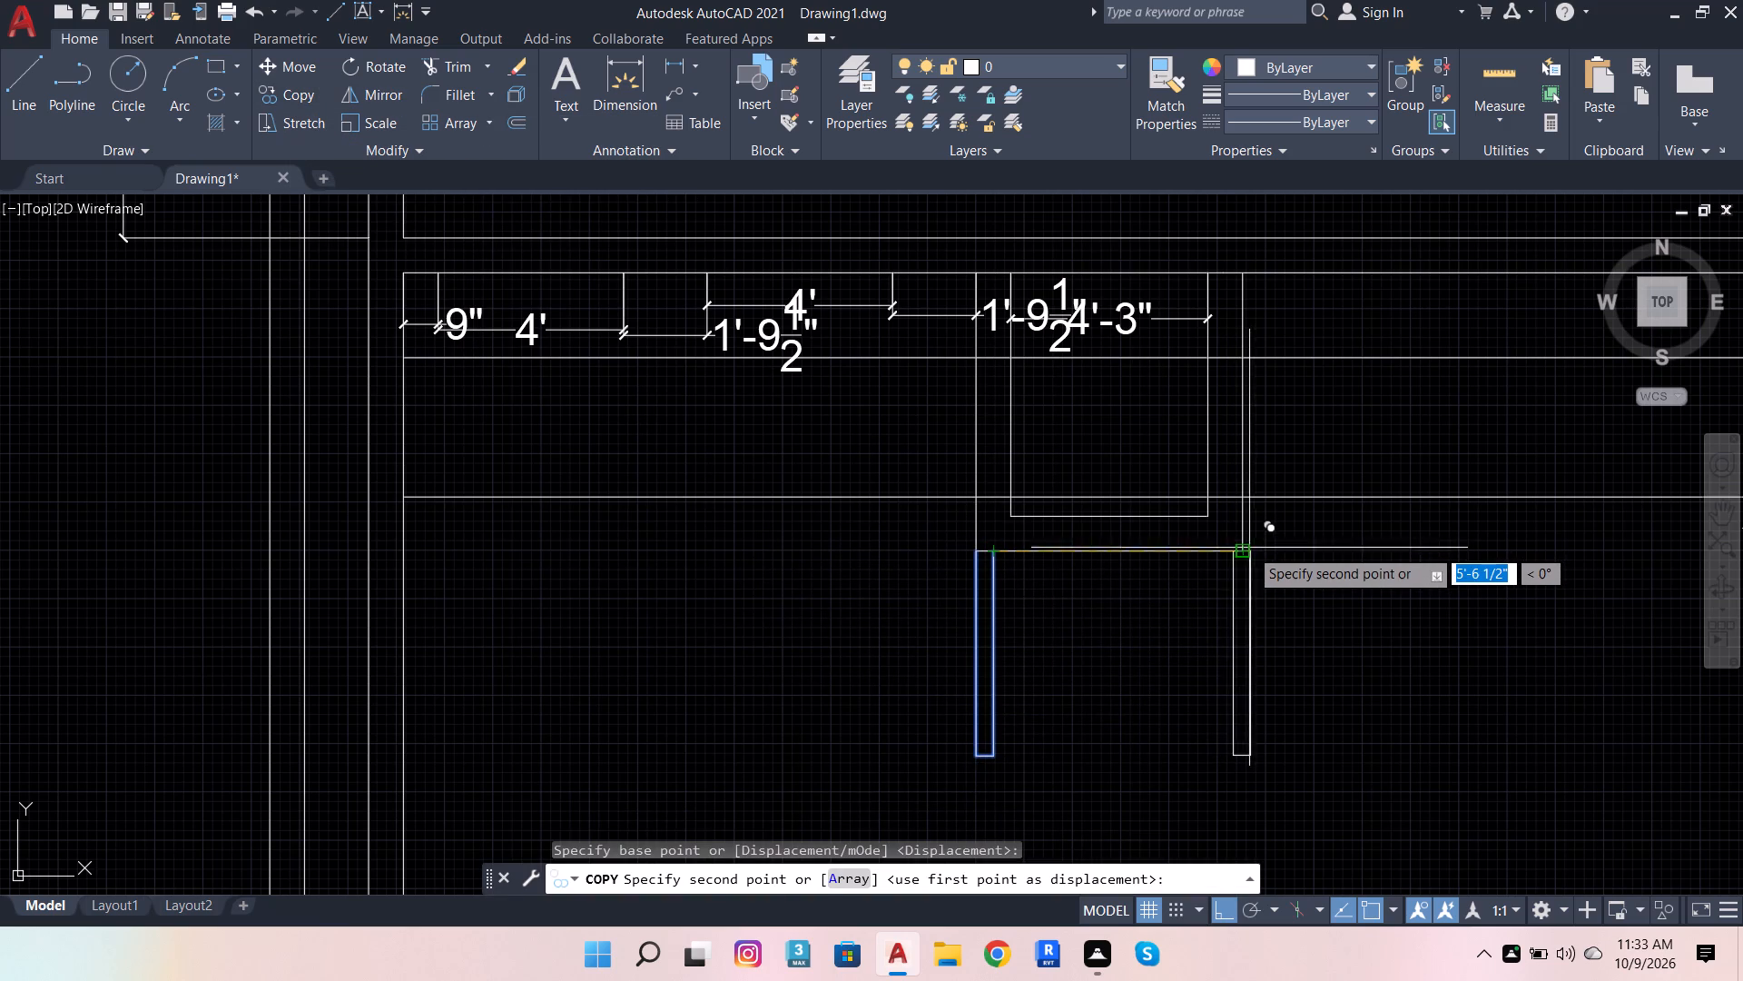
click(1248, 549)
key(Escape)
scroll(1324, 561, down, 1)
scroll(1237, 582, down, 3)
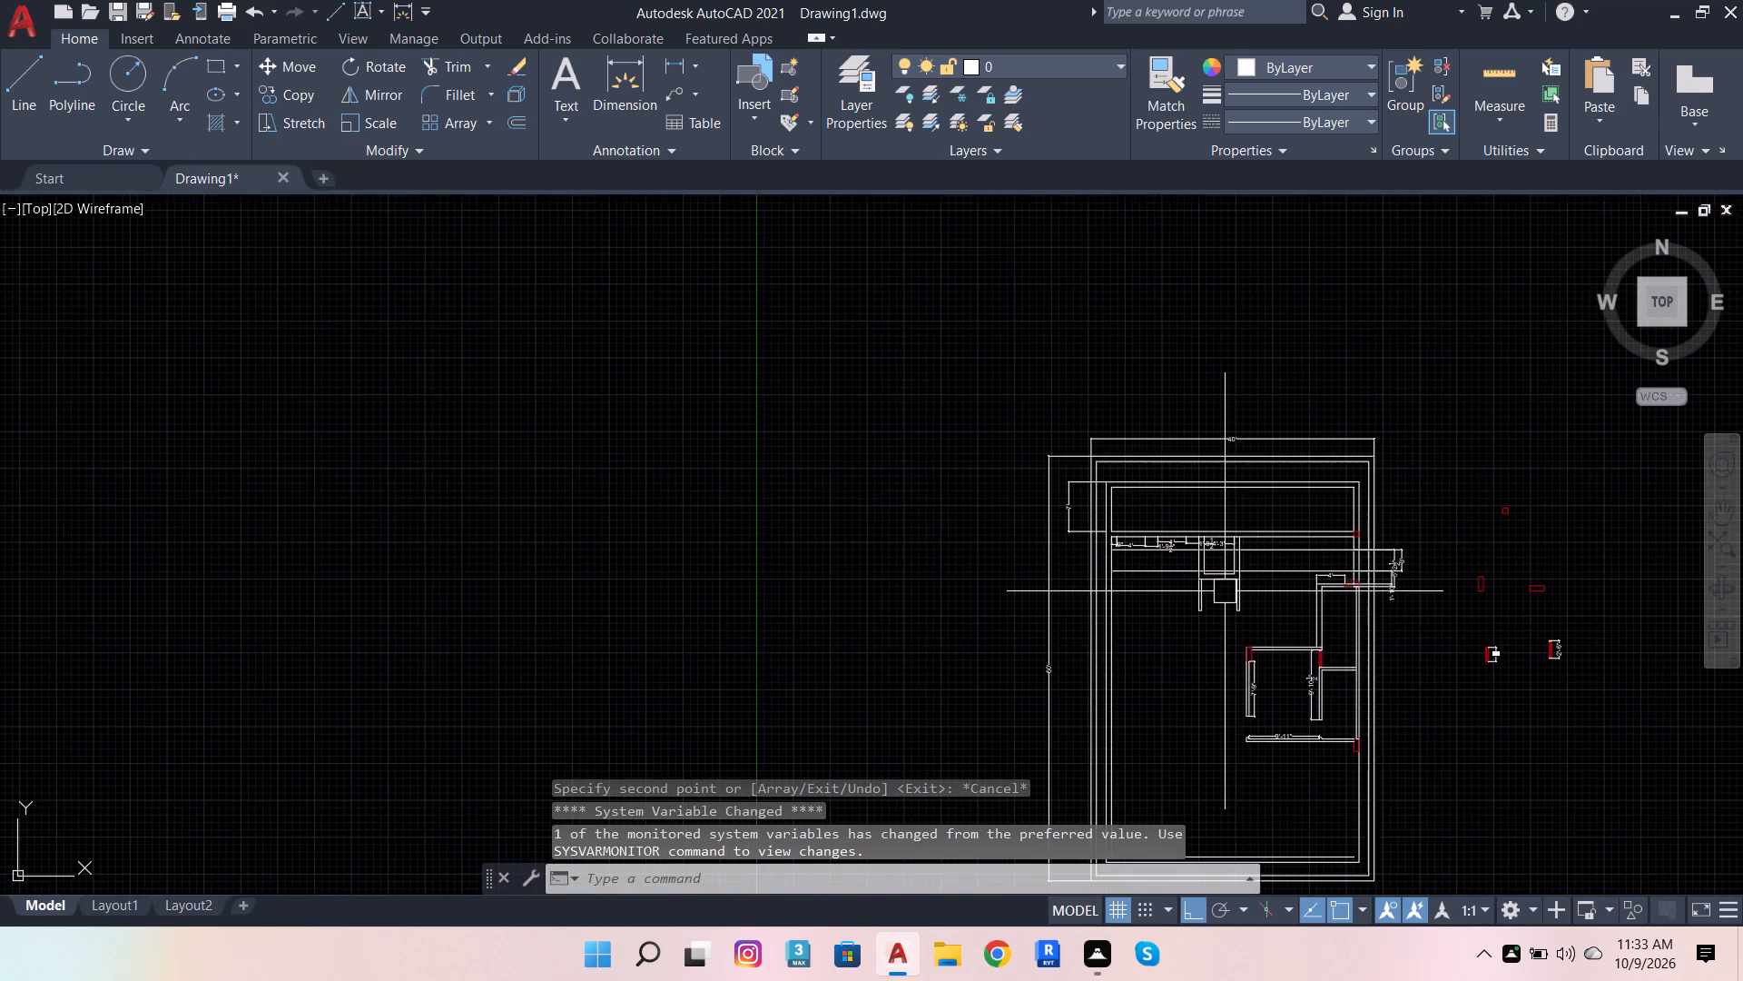
scroll(1226, 591, up, 3)
key(Escape)
Erase the overlapping wall line segments running from the small room's inner northeast corner east to the red column.
scroll(1267, 574, up, 1)
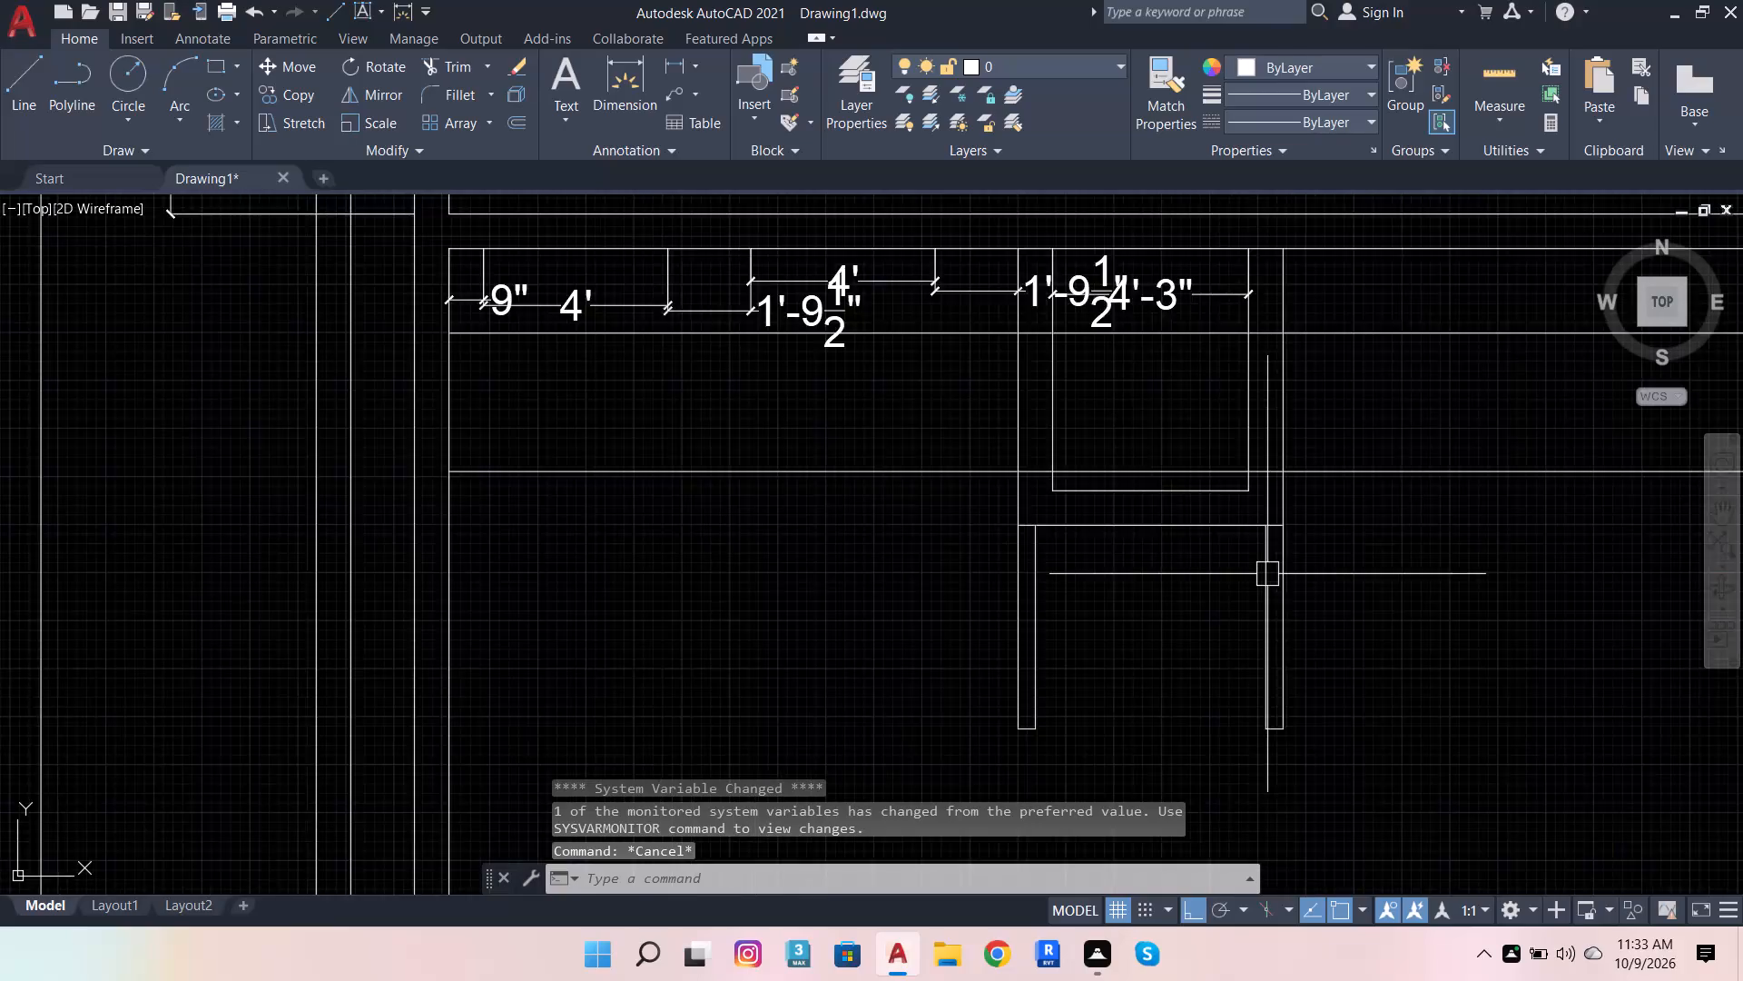
scroll(1267, 574, up, 1)
scroll(1178, 626, down, 2)
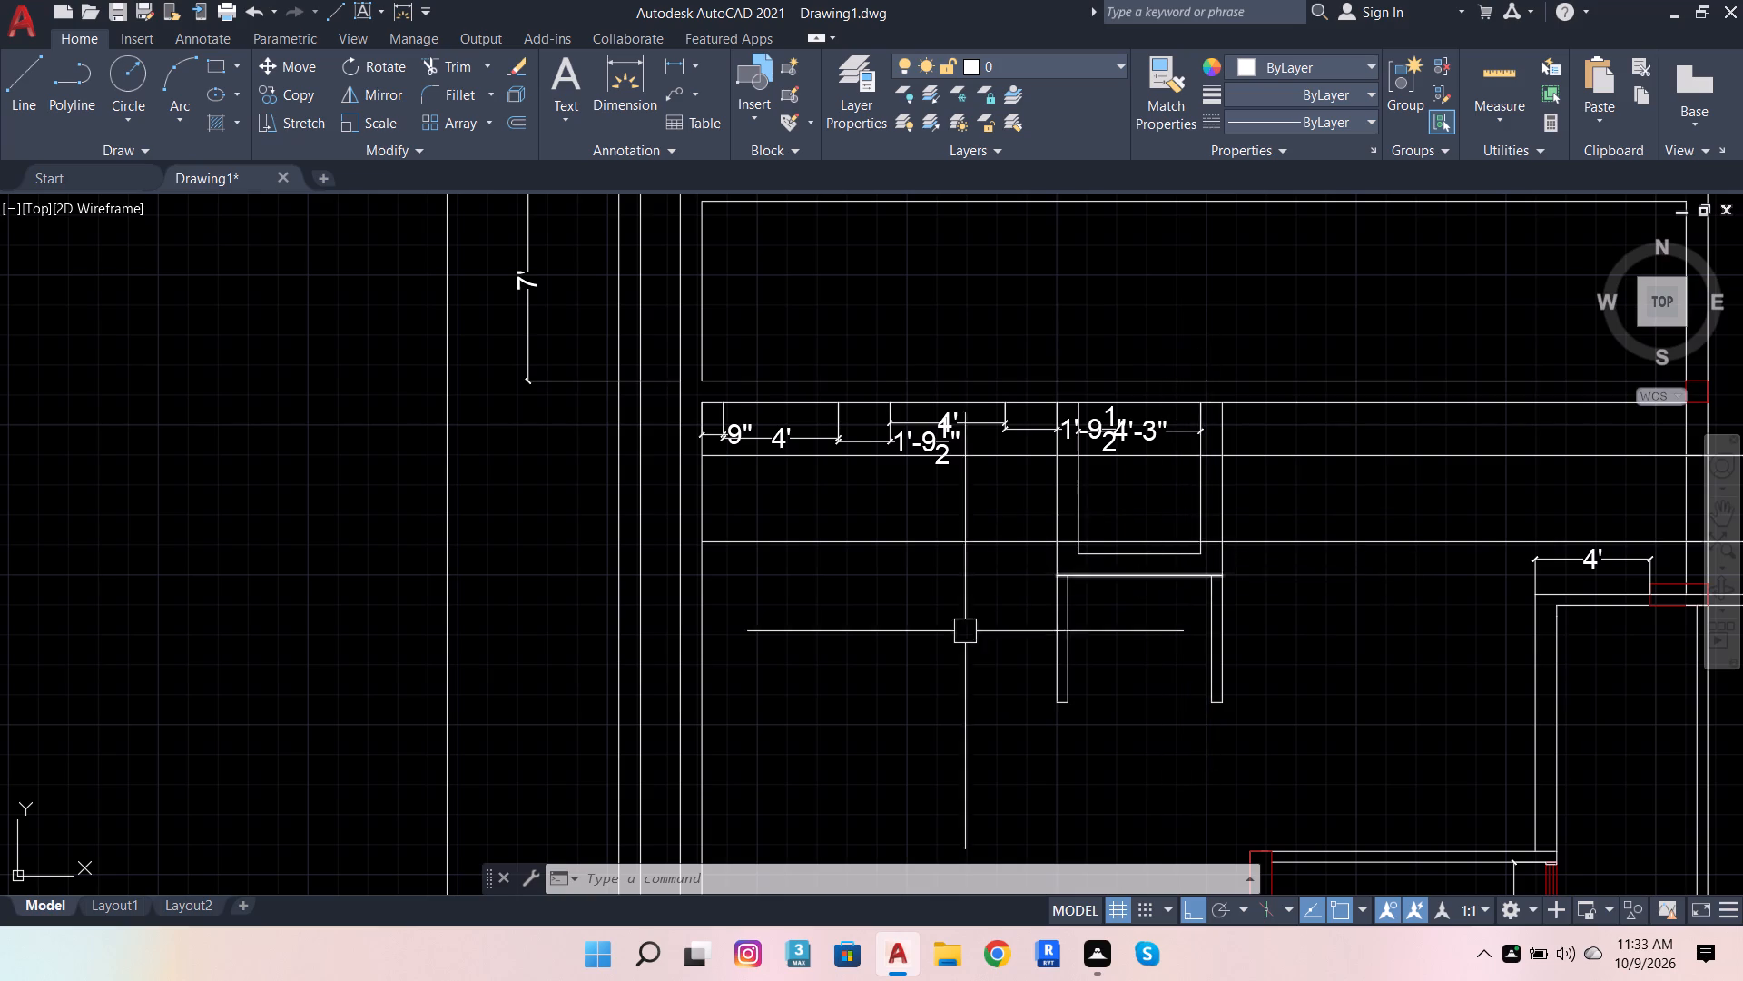
scroll(807, 693, down, 2)
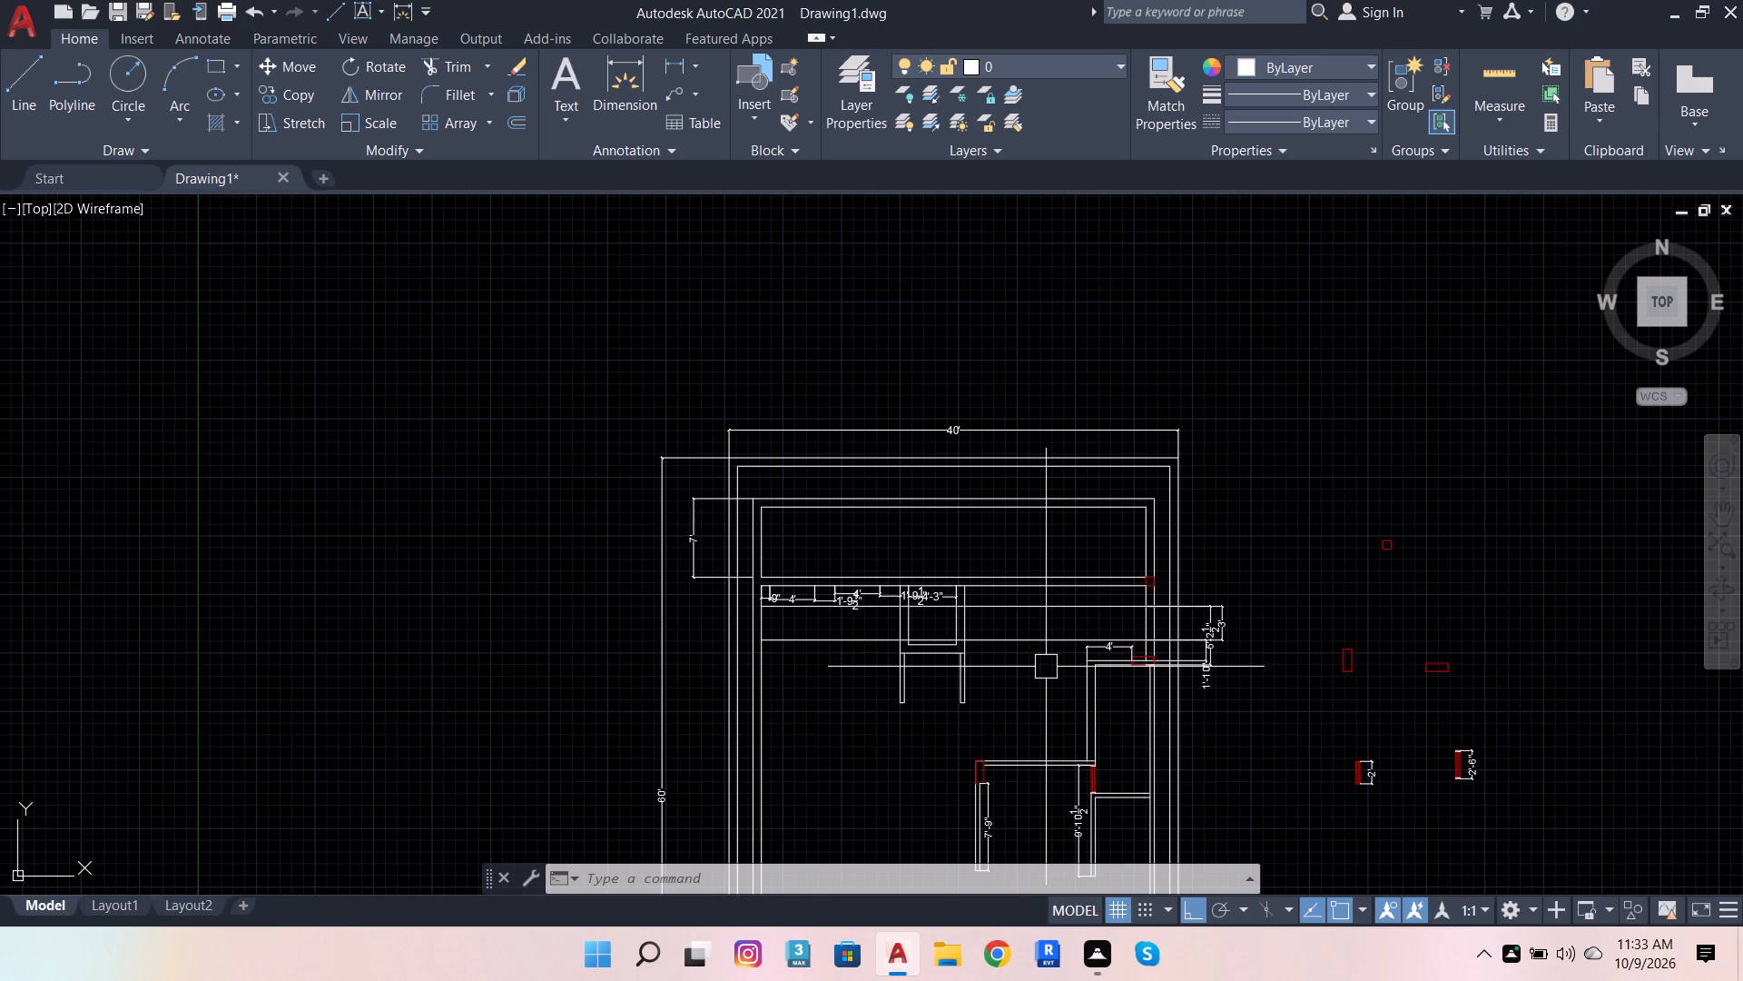
scroll(996, 644, up, 2)
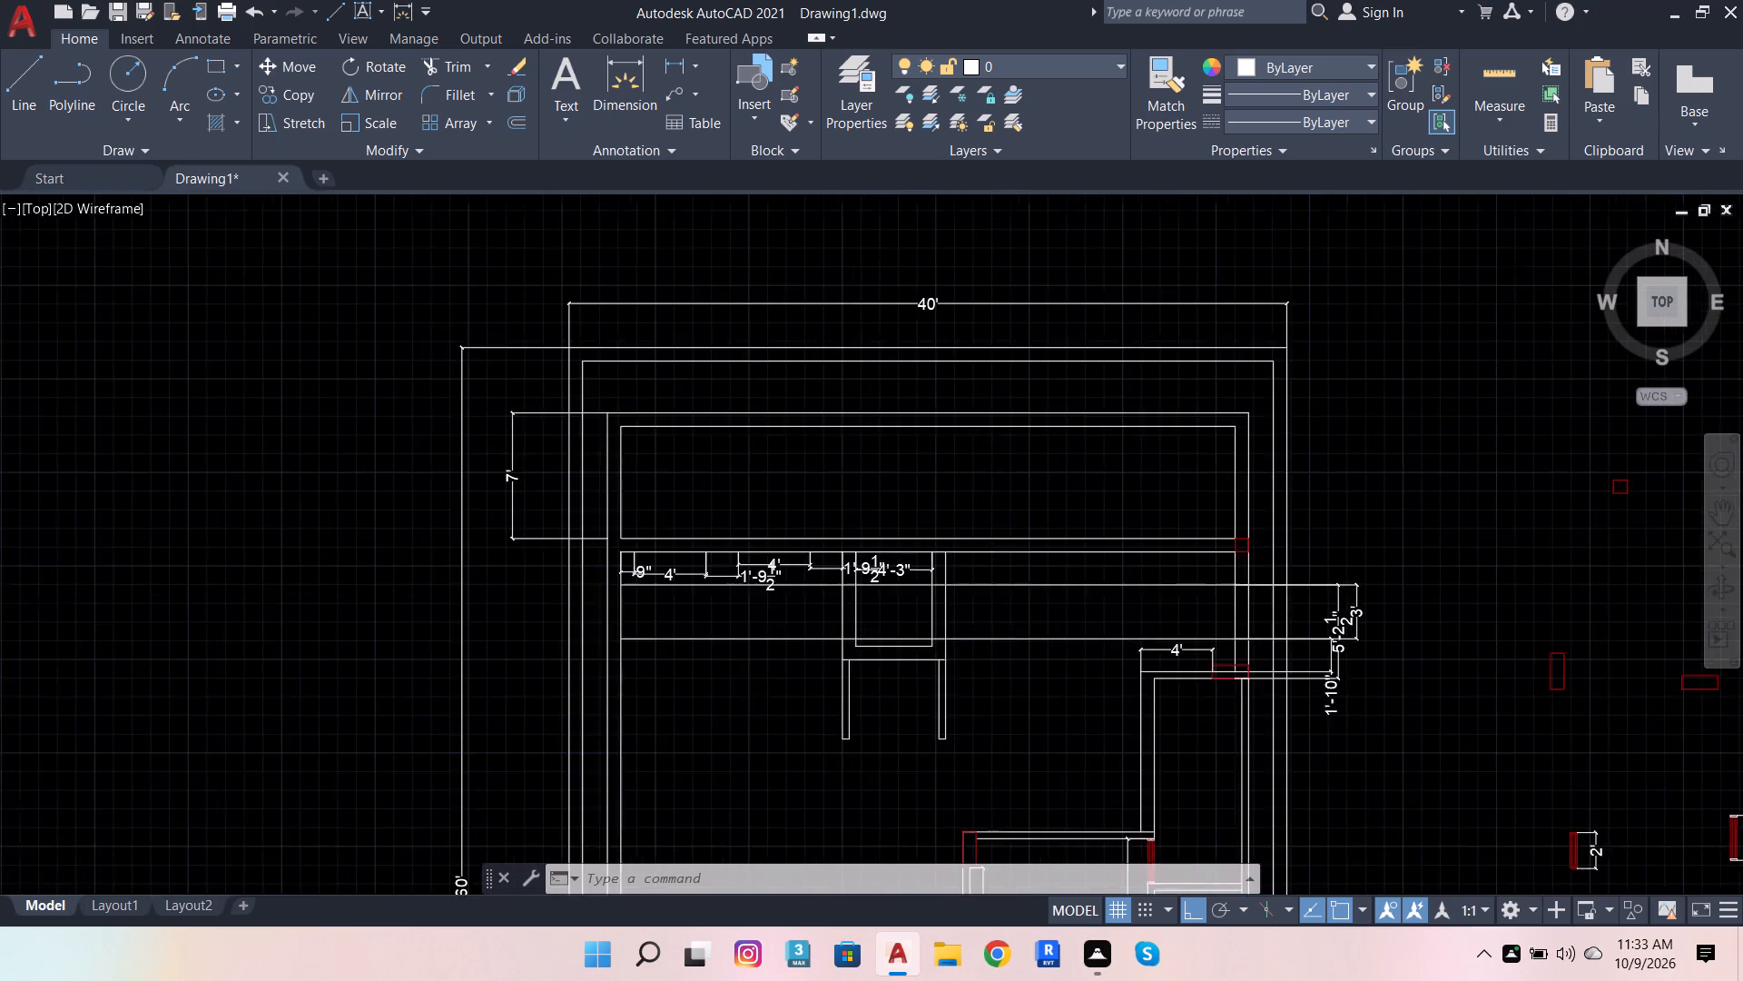
scroll(937, 510, up, 3)
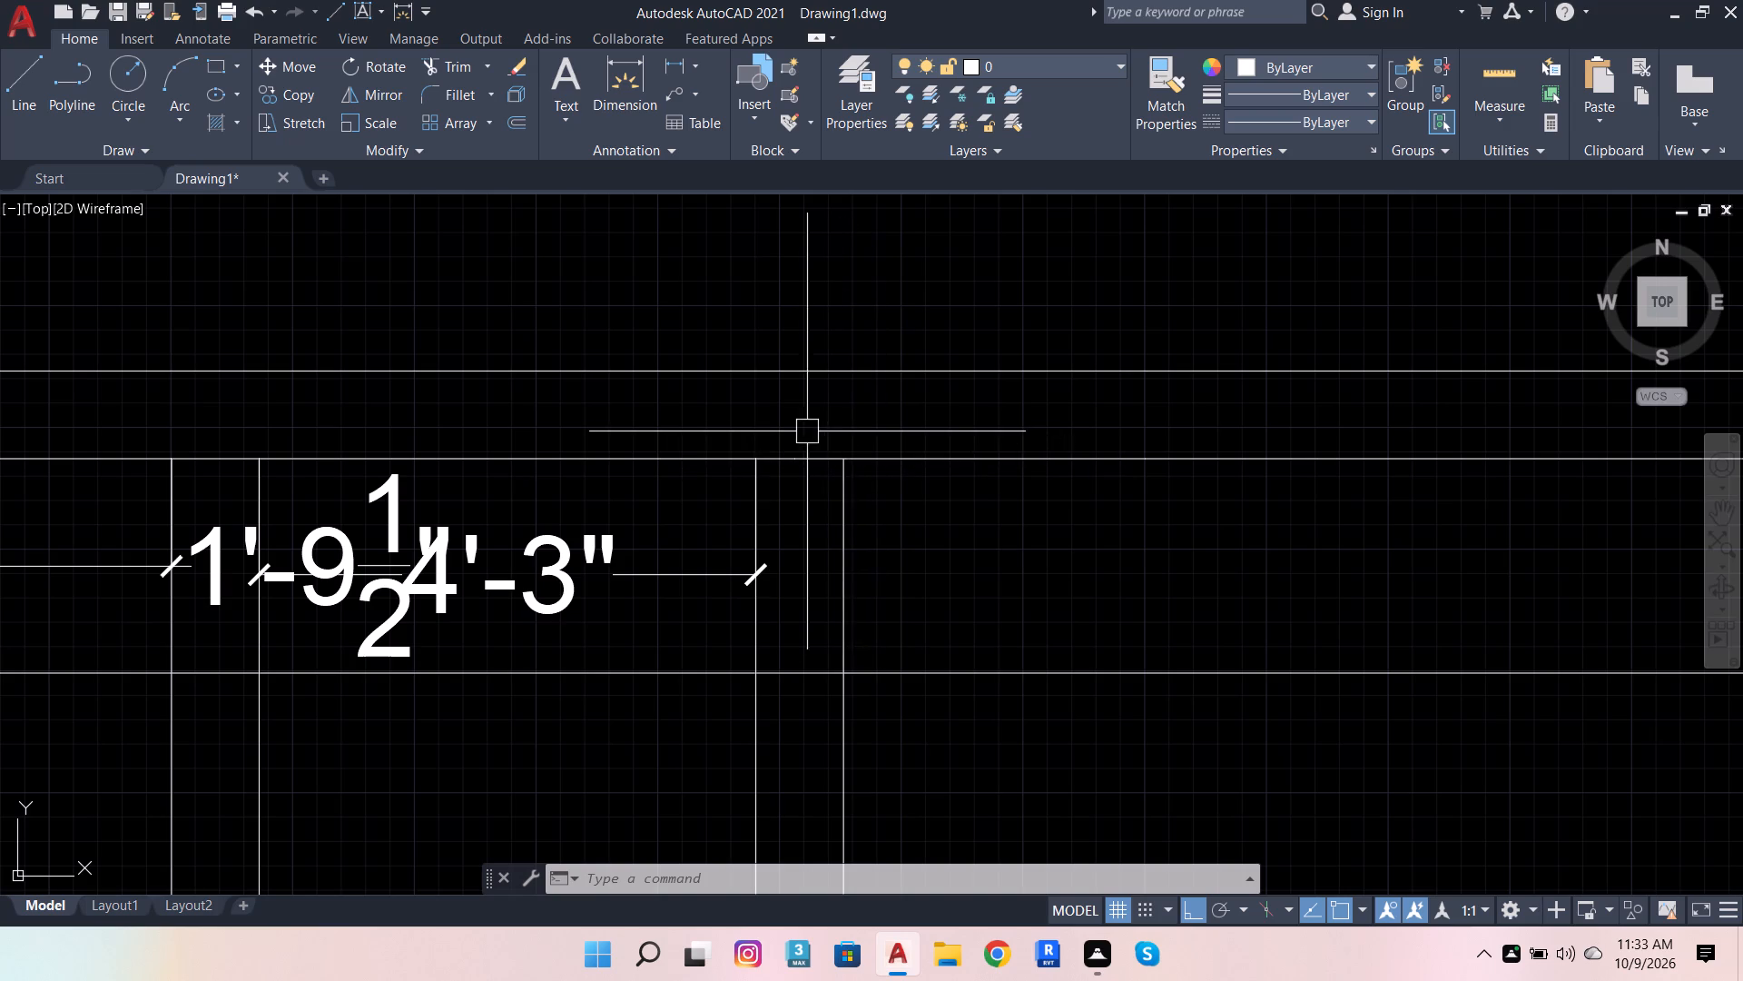
scroll(1036, 537, down, 4)
scroll(1023, 583, up, 1)
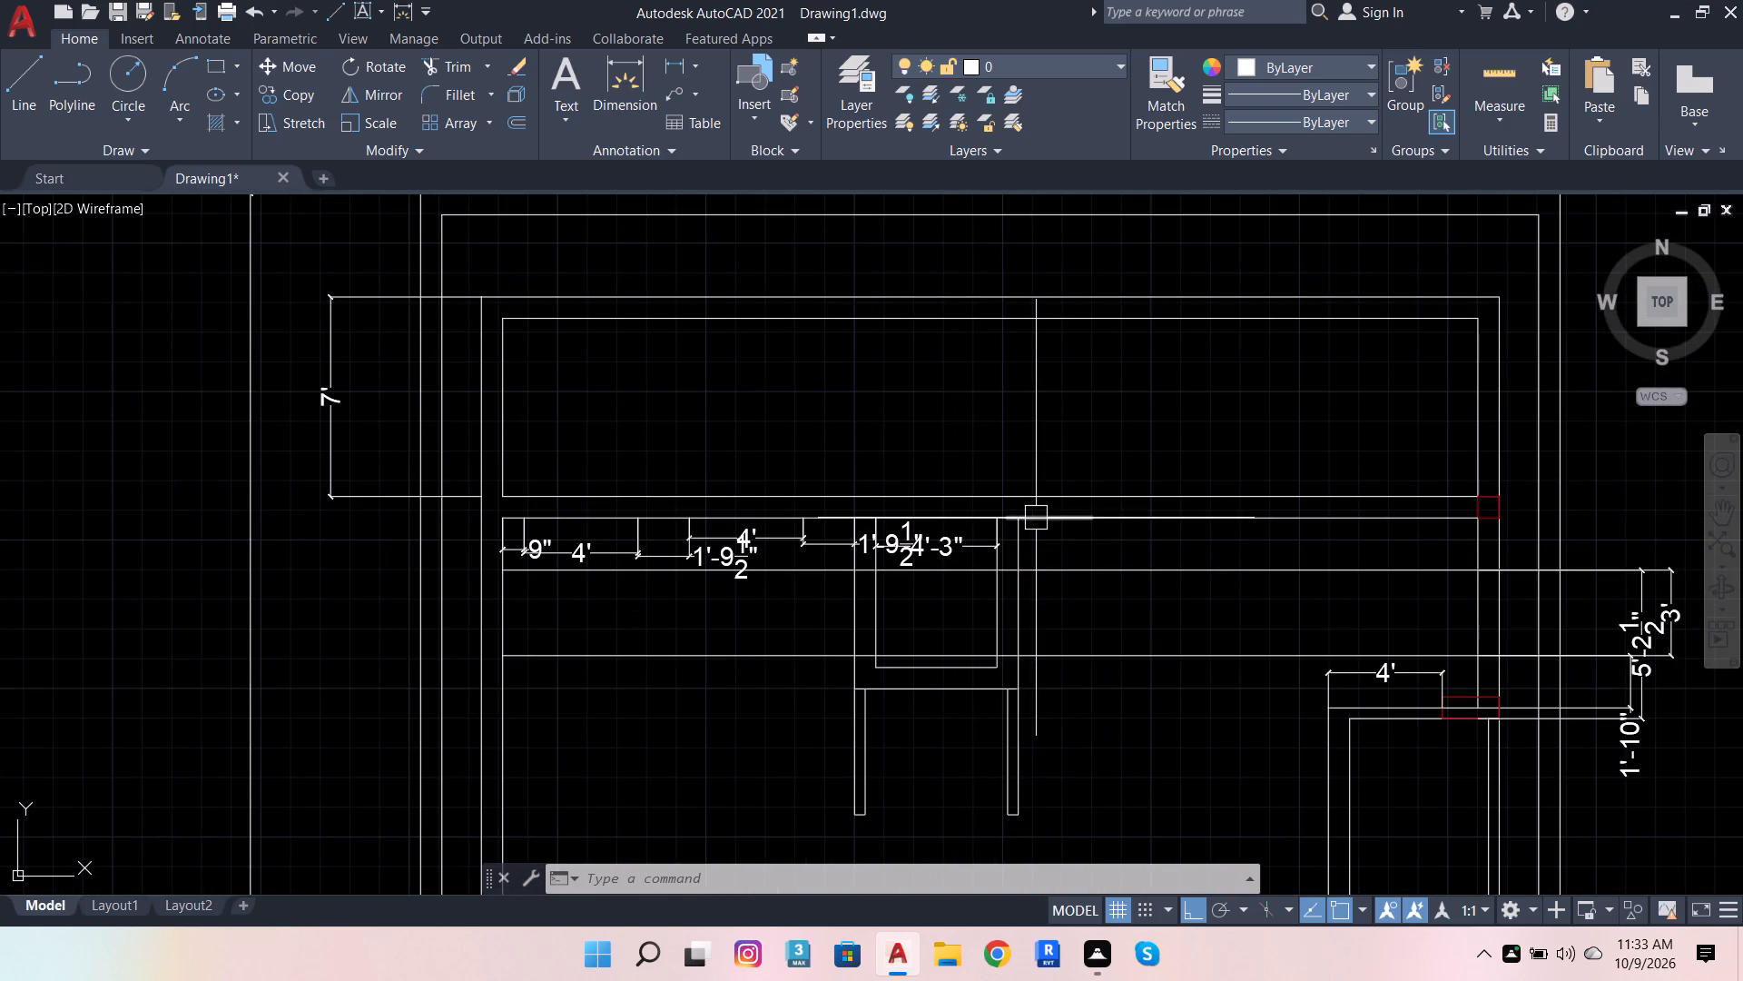
click(1036, 518)
click(1170, 520)
scroll(1447, 516, up, 1)
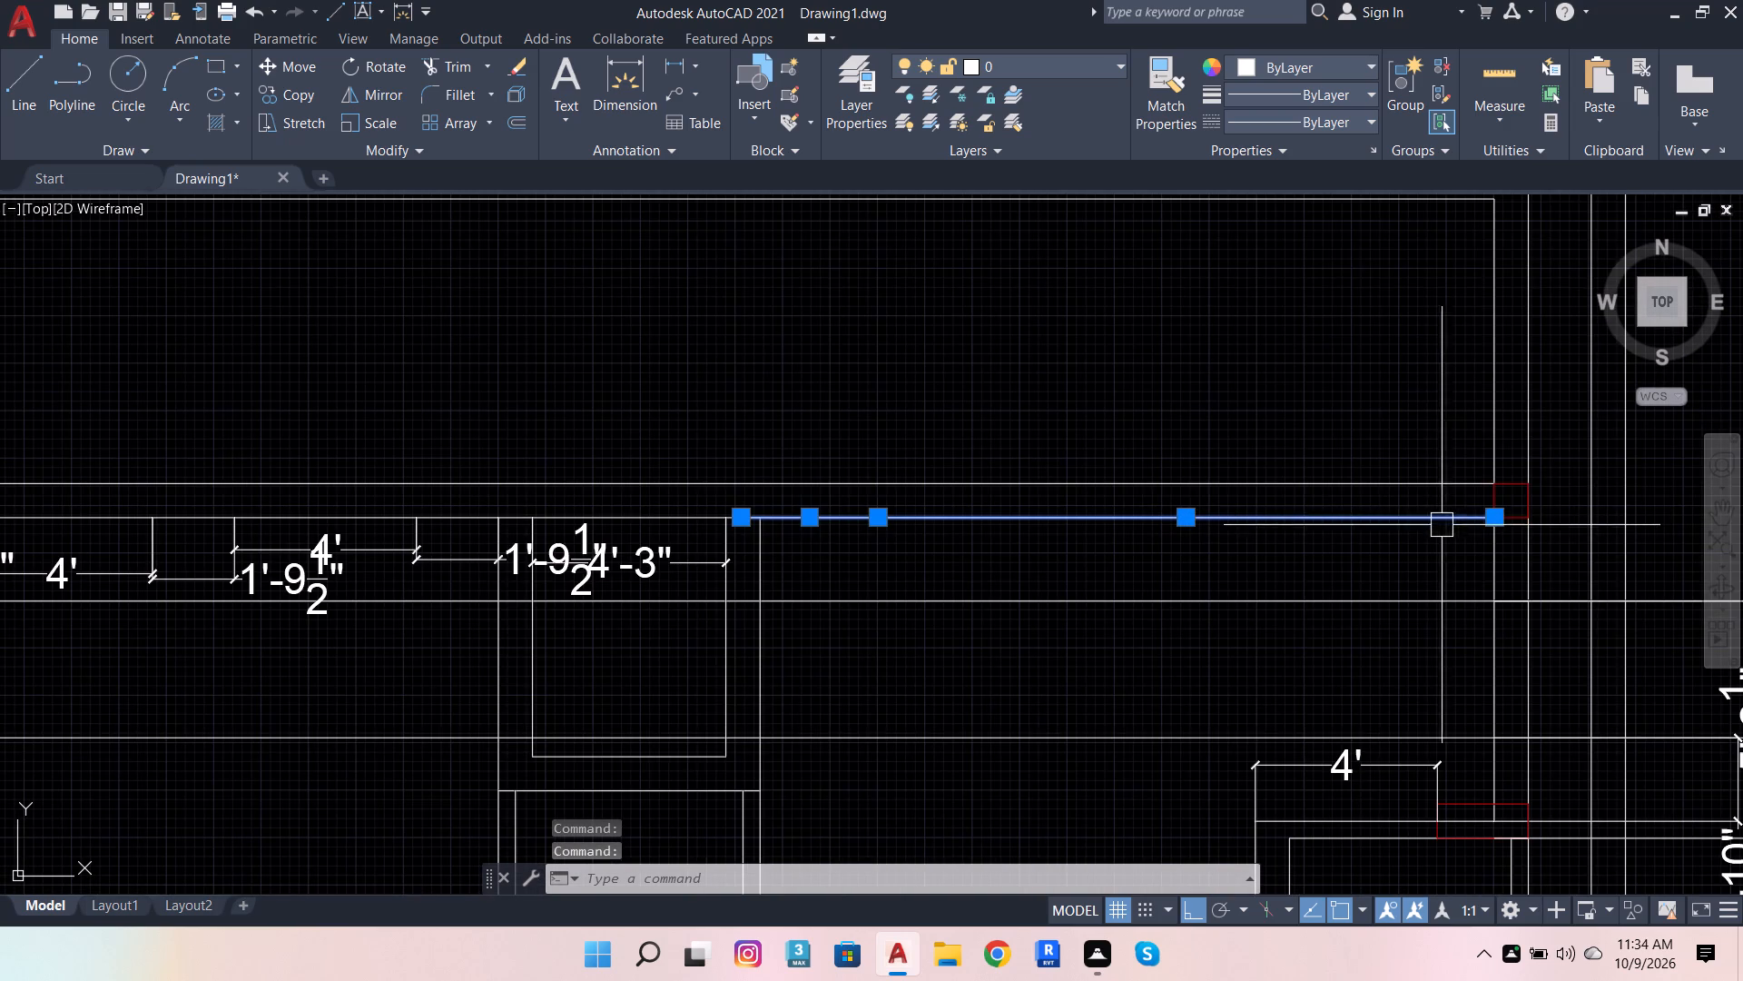
key(Delete)
scroll(742, 527, up, 3)
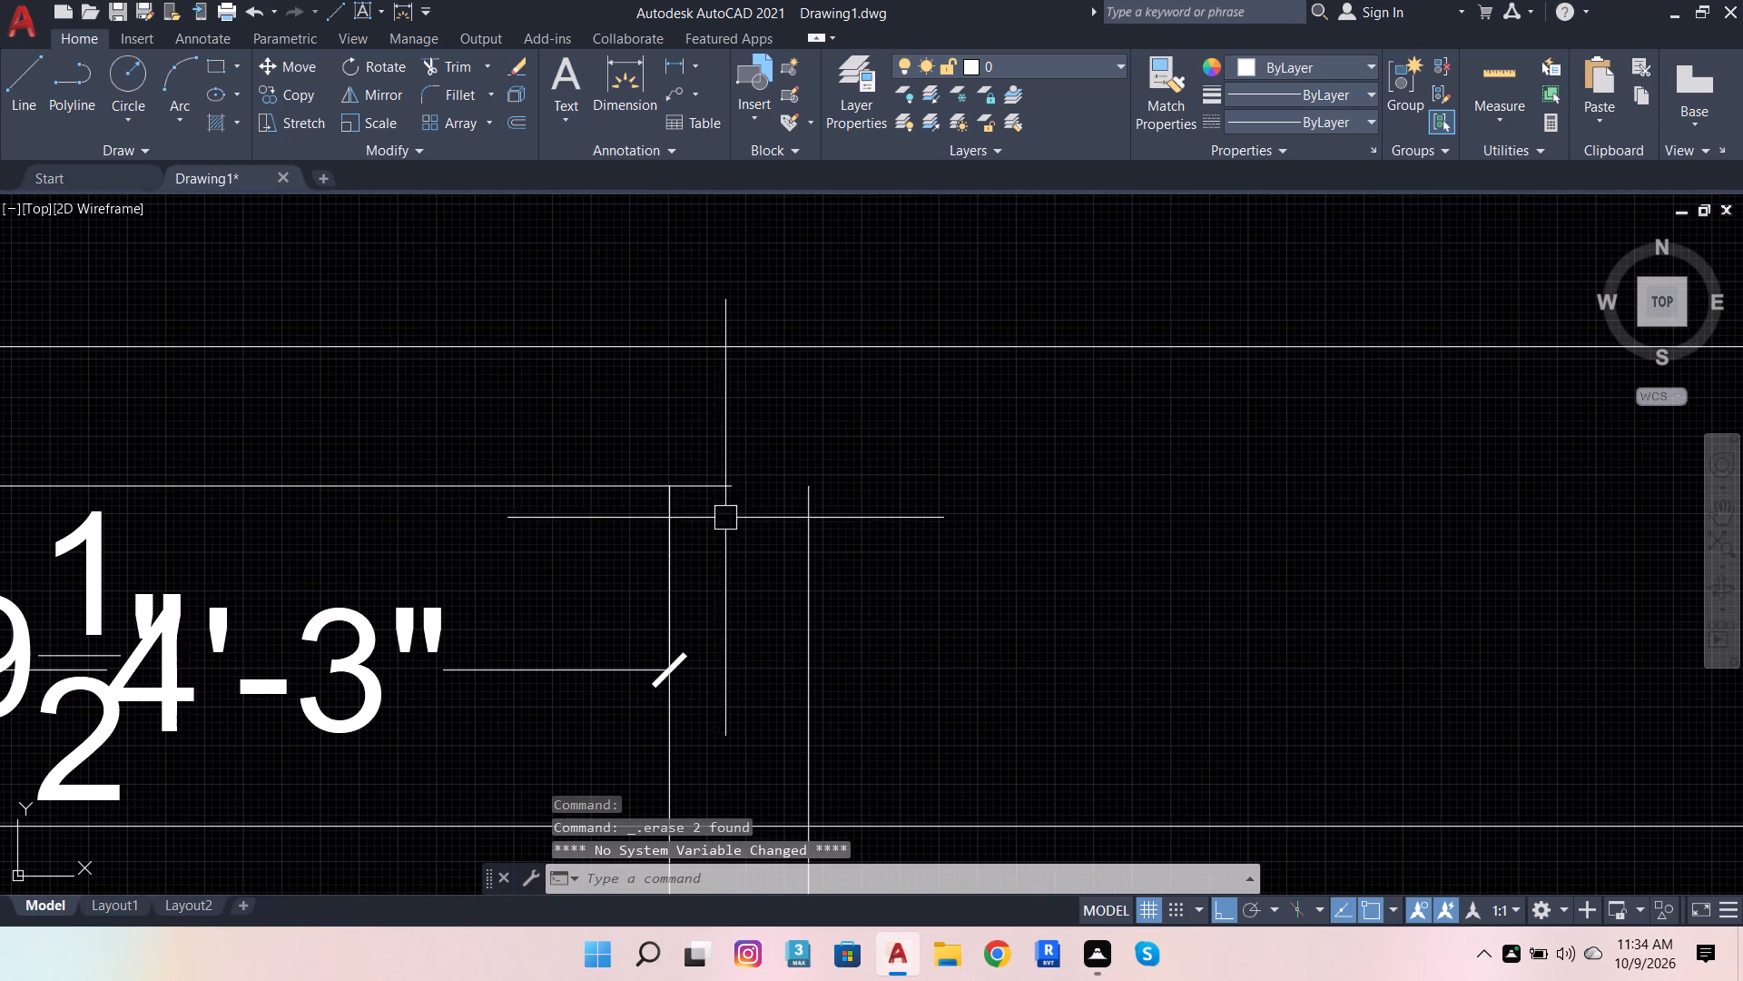
click(714, 486)
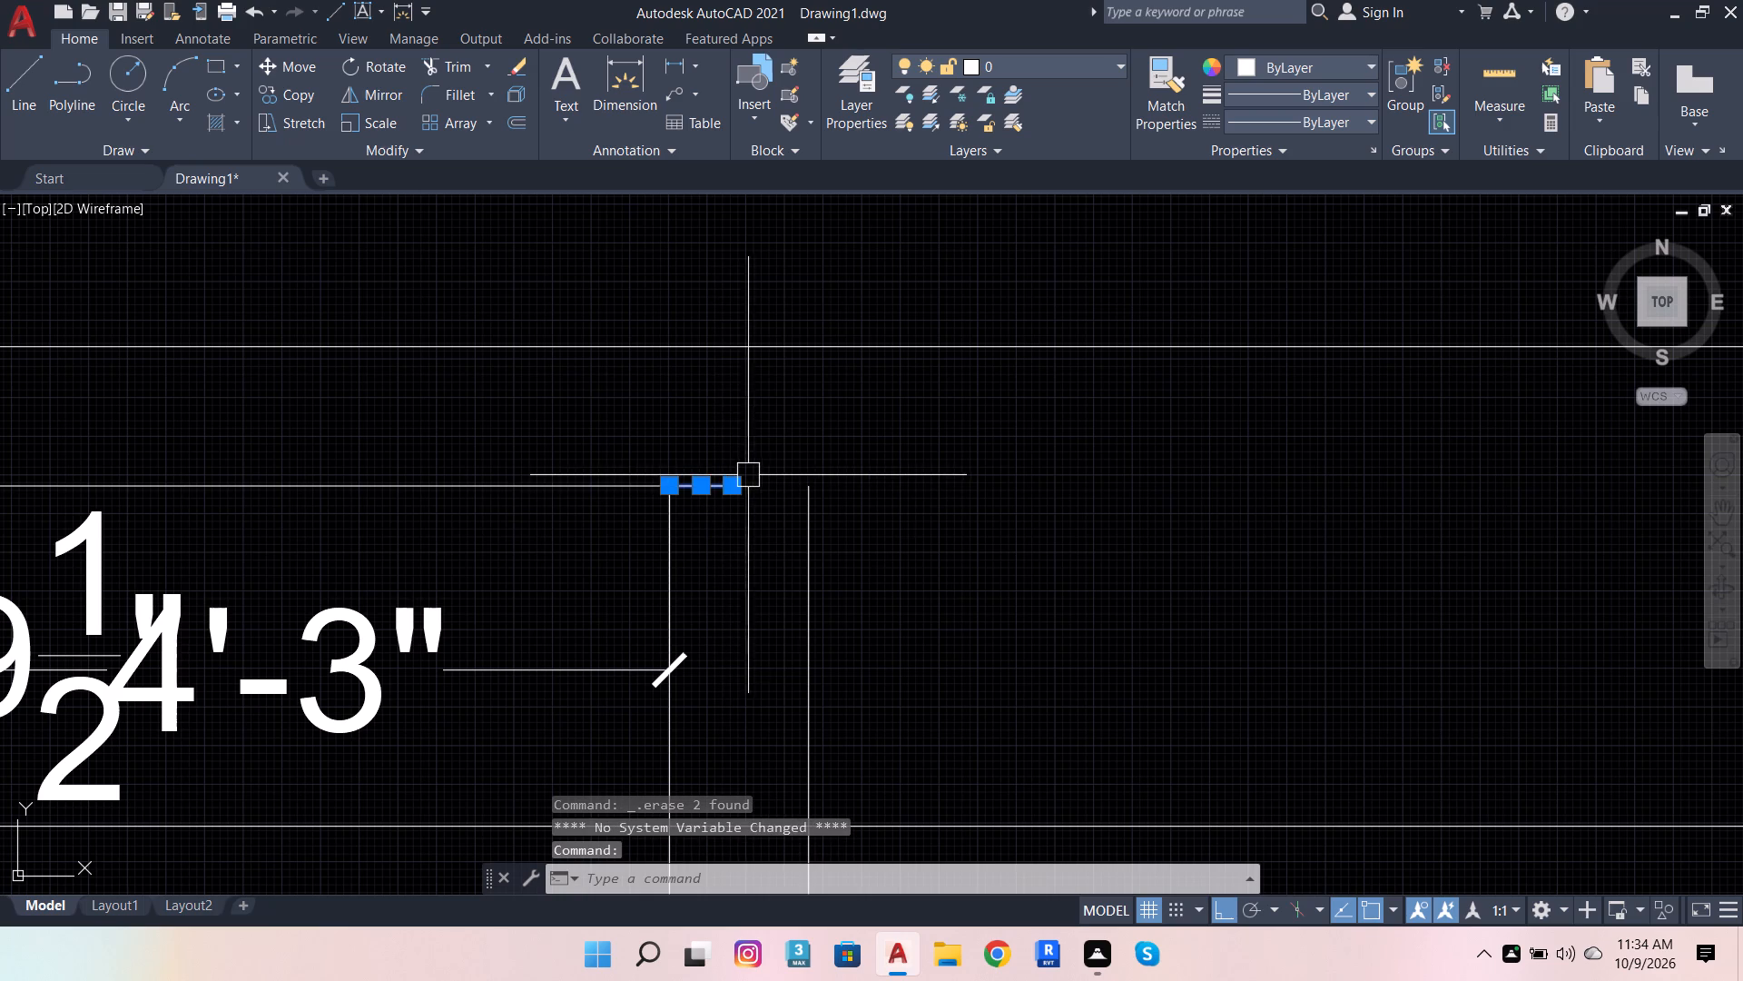
key(Delete)
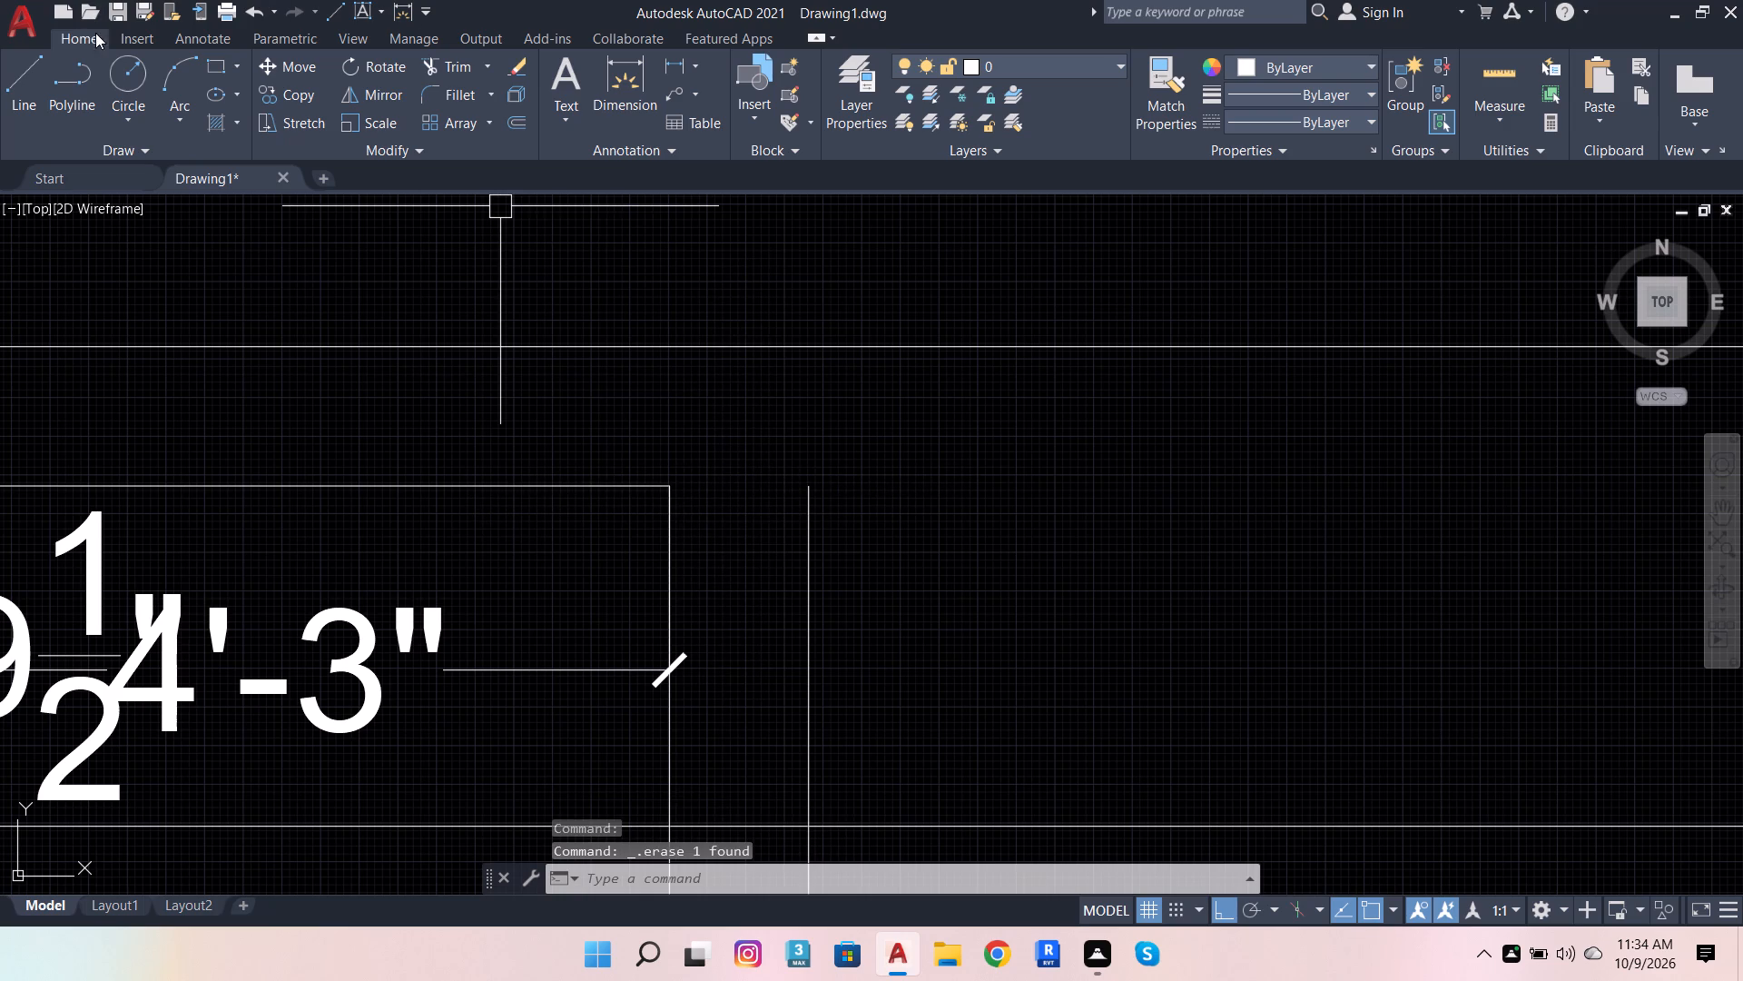
Draw a line east from the small room's outer northeast corner in segments of 4", 3' and up to the red column's southwest corner.
click(29, 68)
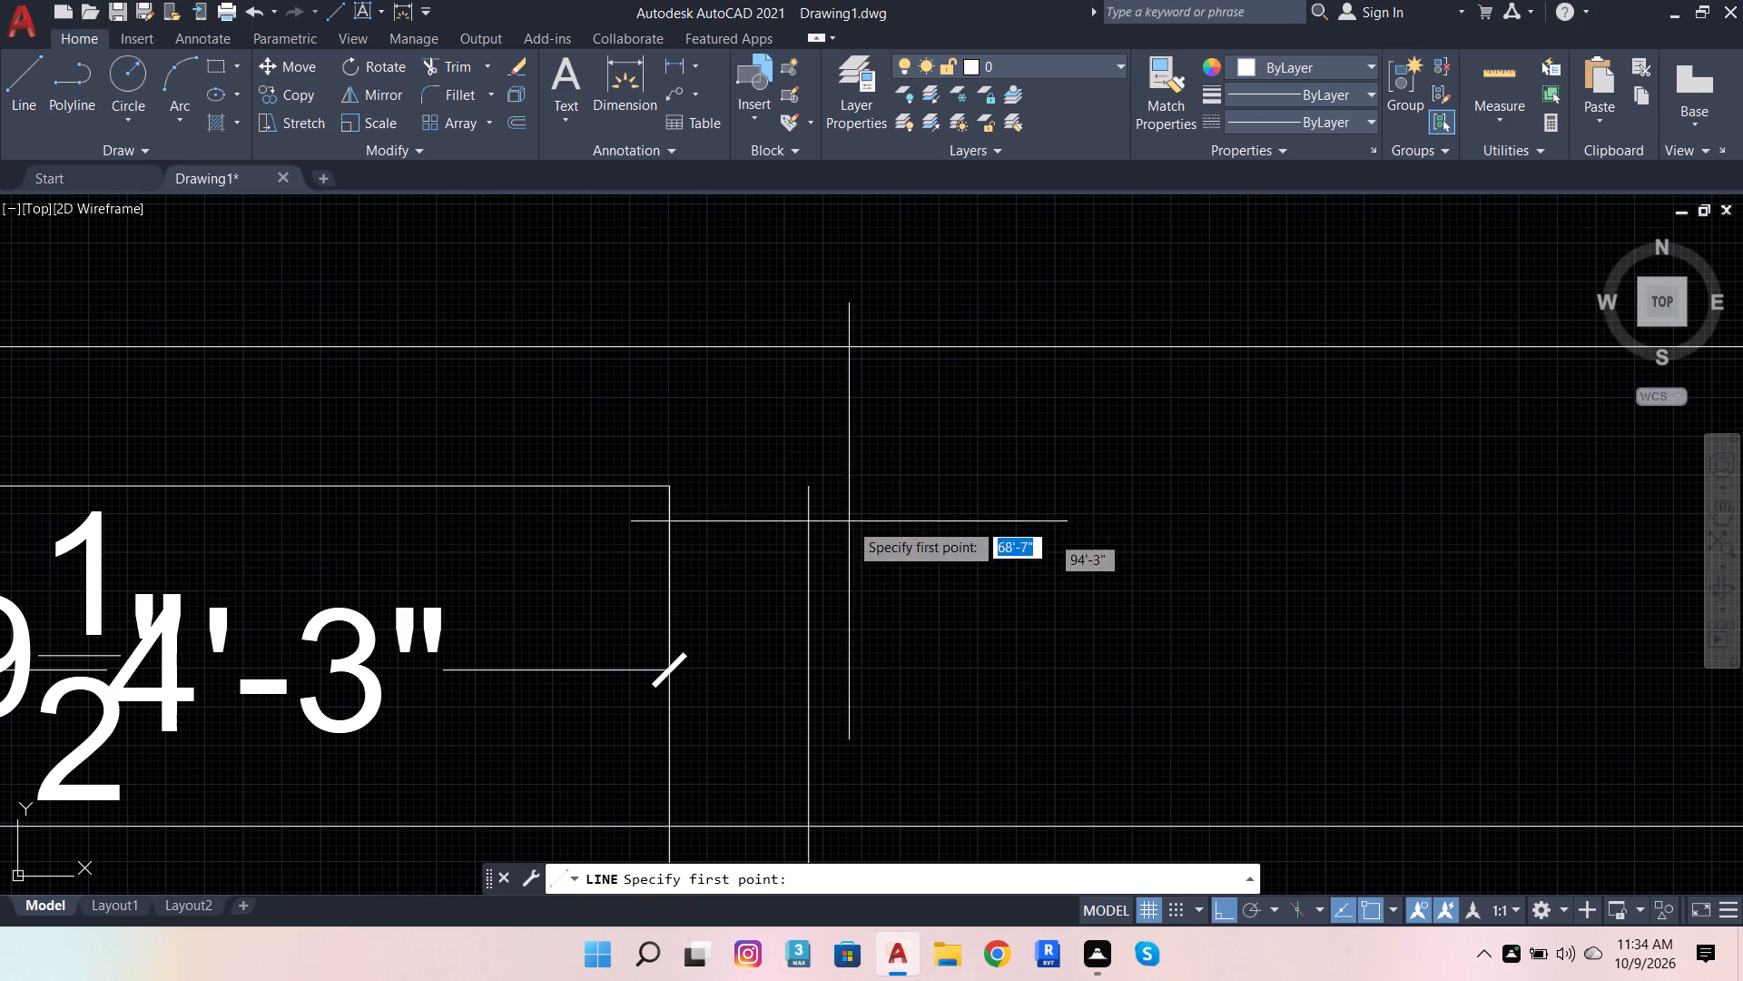
click(810, 484)
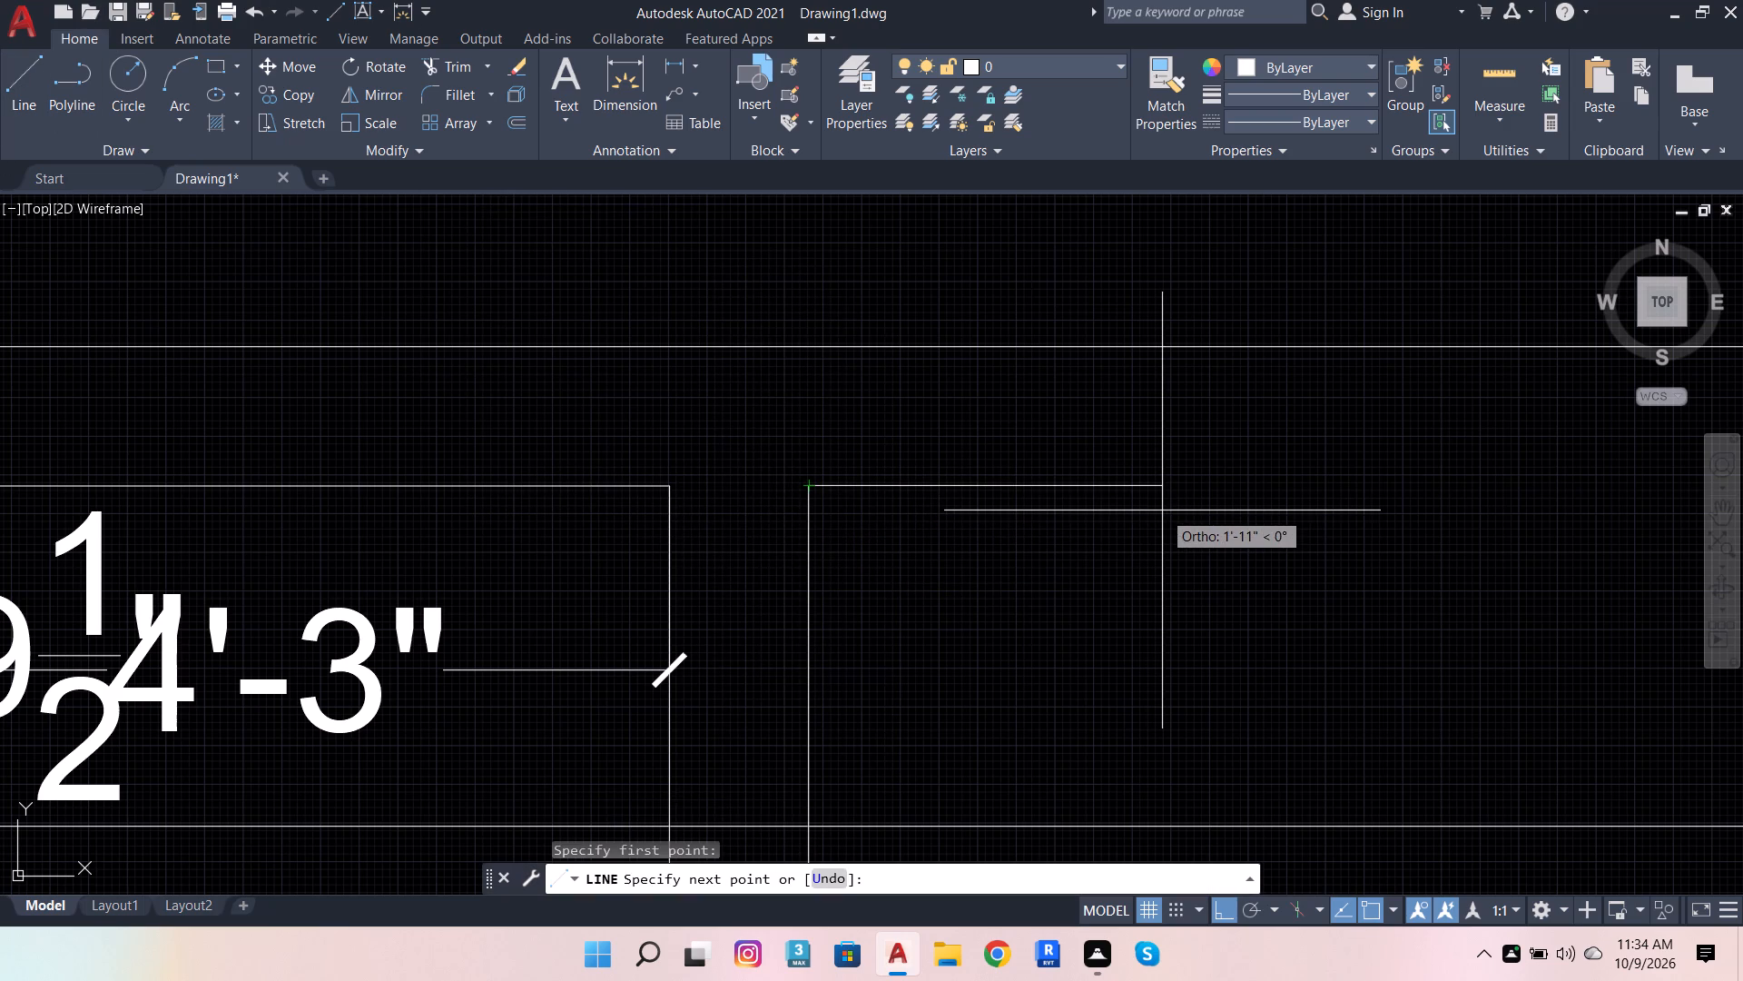
key(Right)
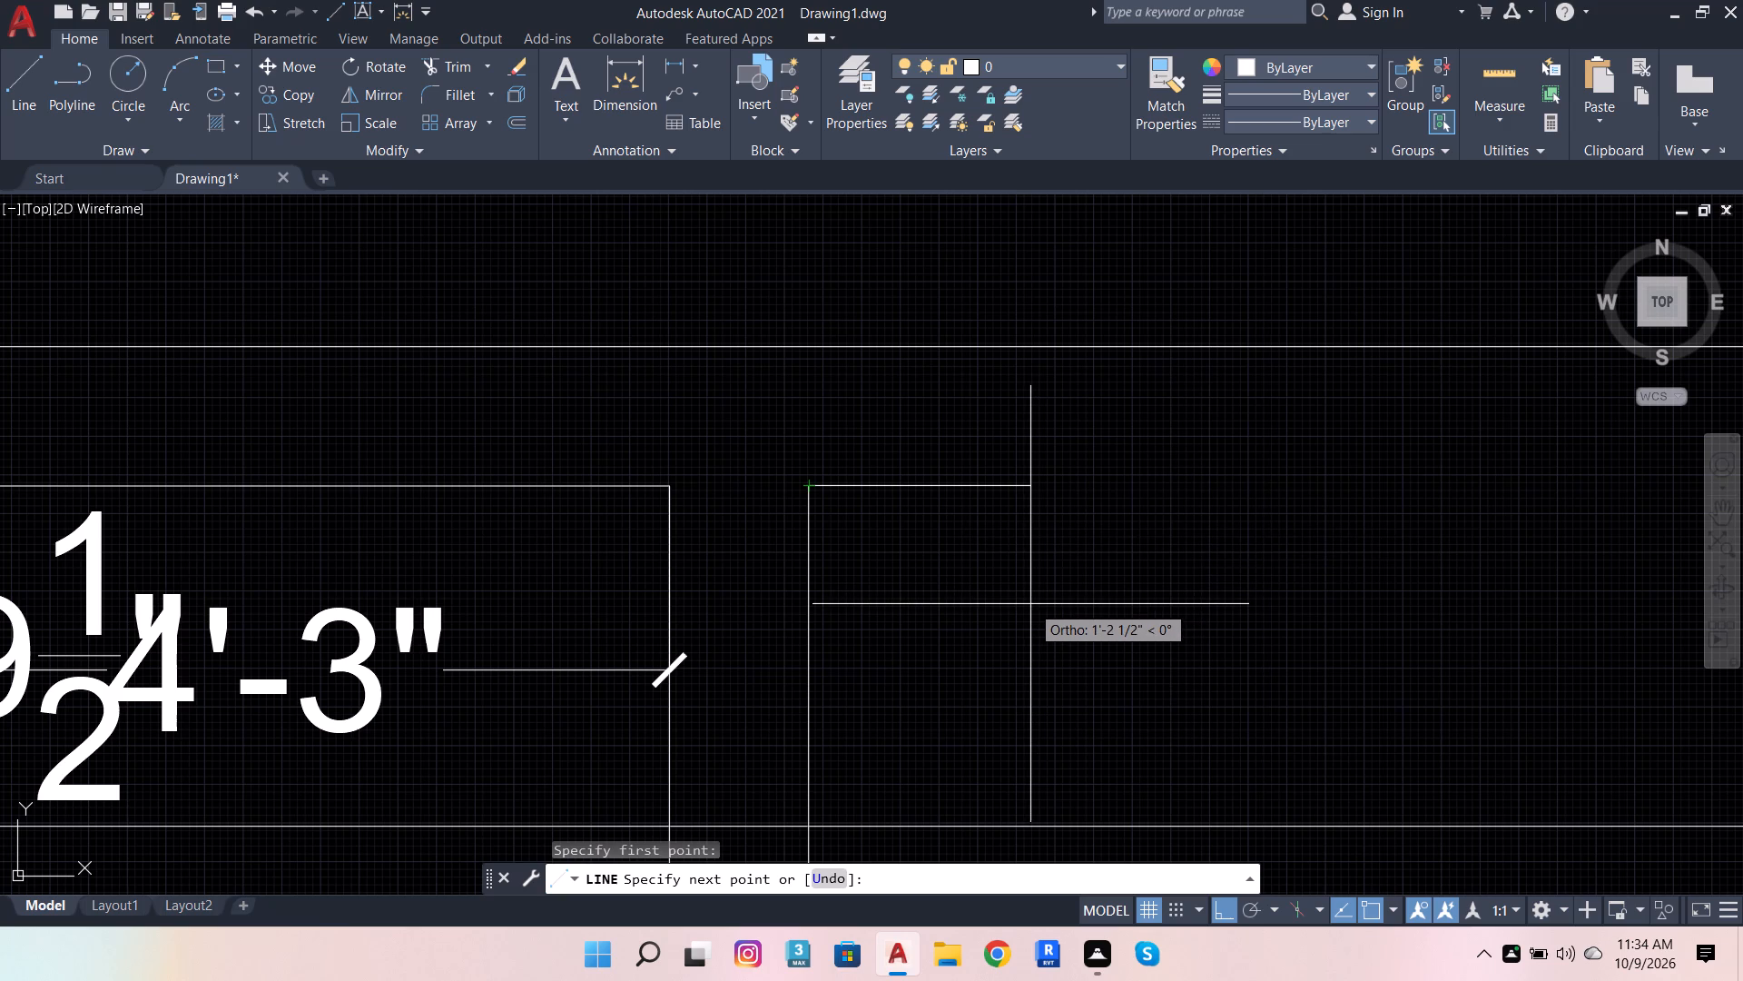
key(4)
key(Return)
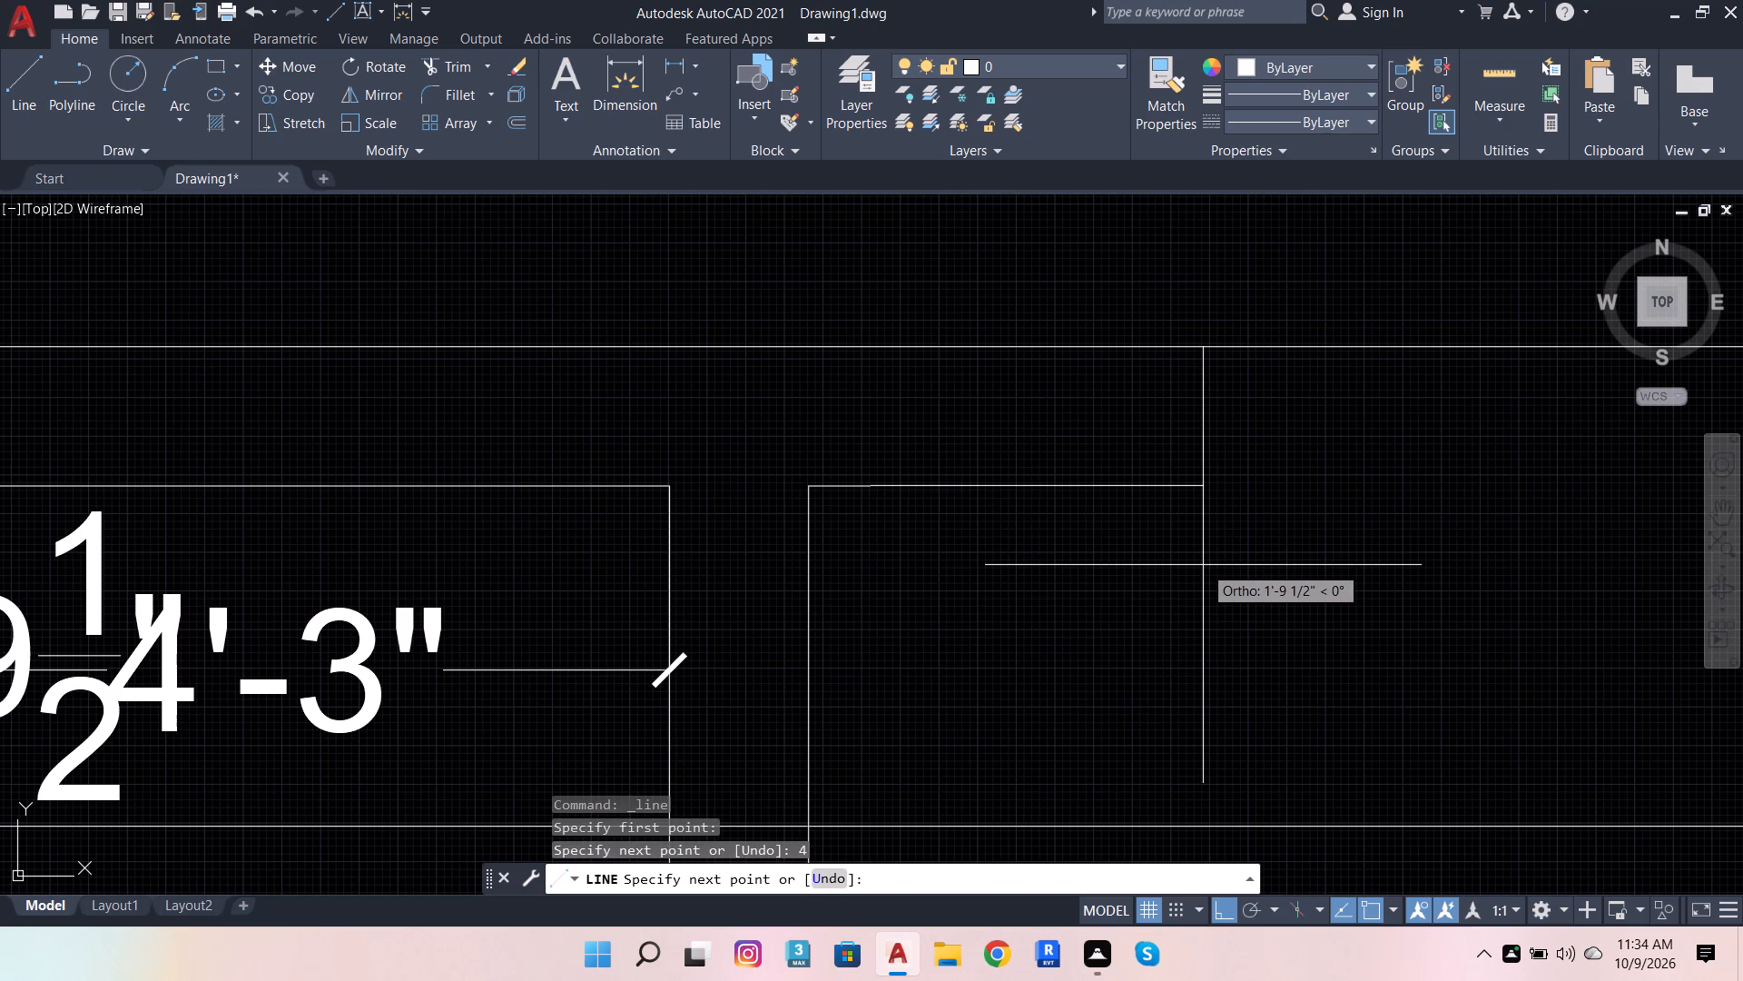
text(3')
key(Return)
scroll(1033, 681, down, 5)
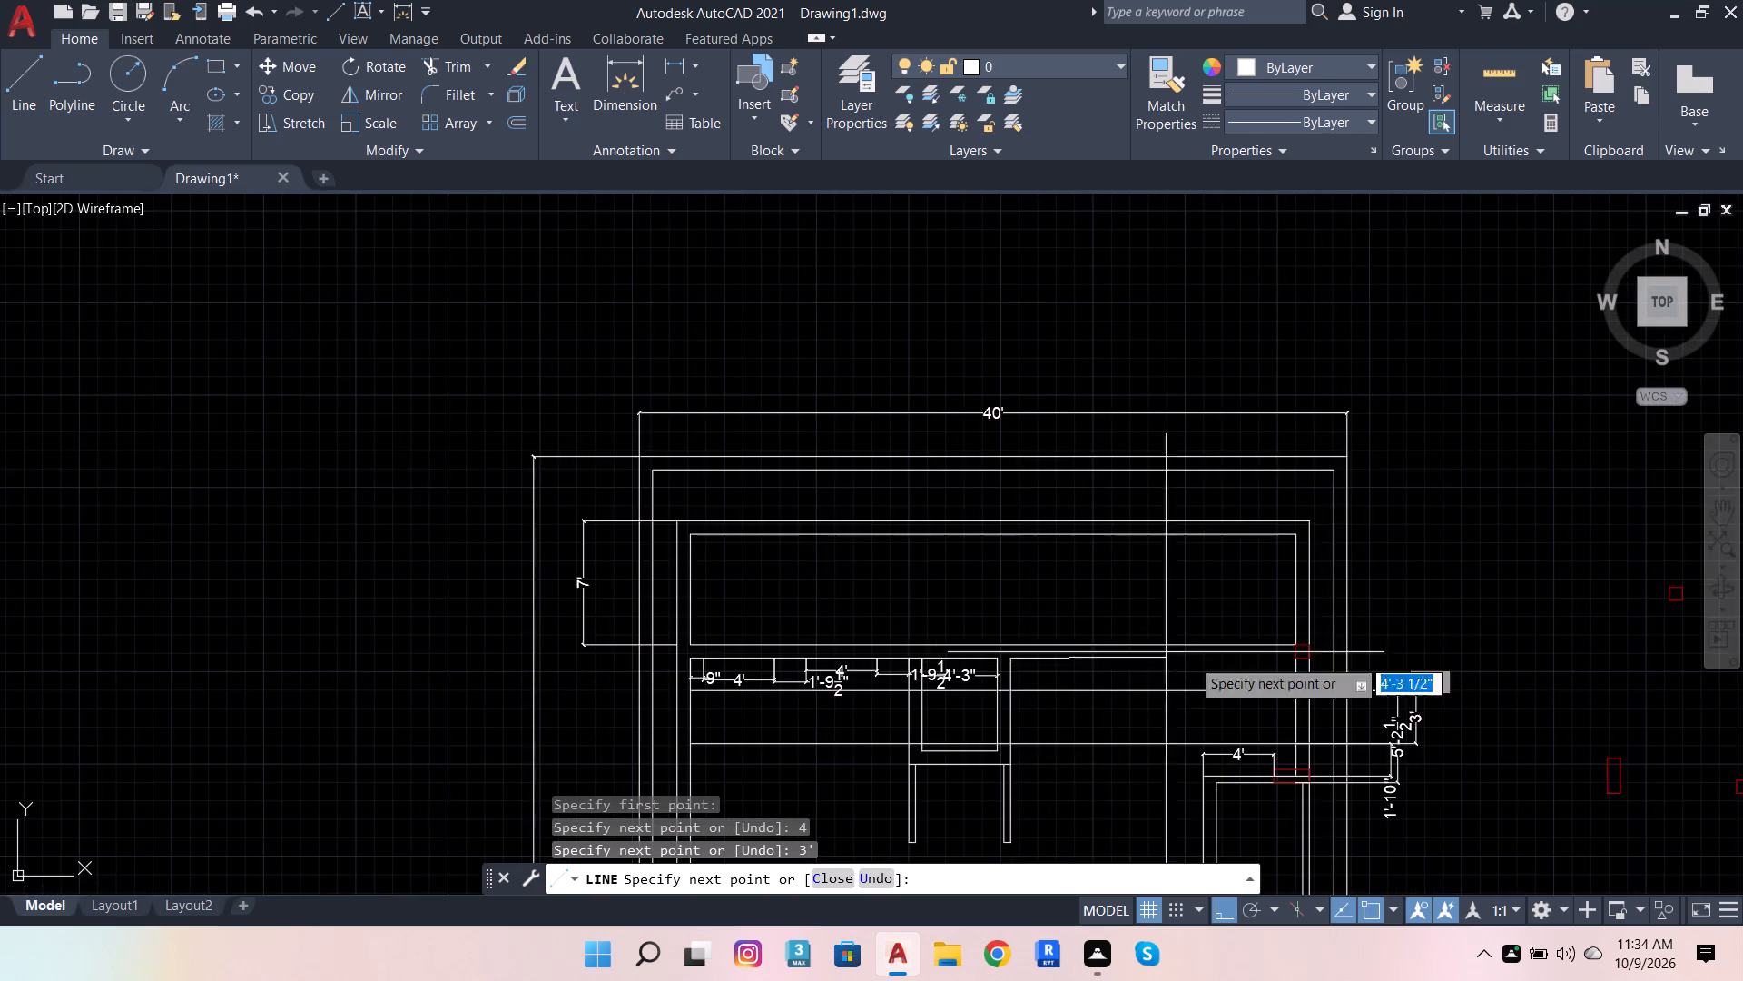
scroll(1247, 673, up, 3)
scroll(1309, 606, up, 2)
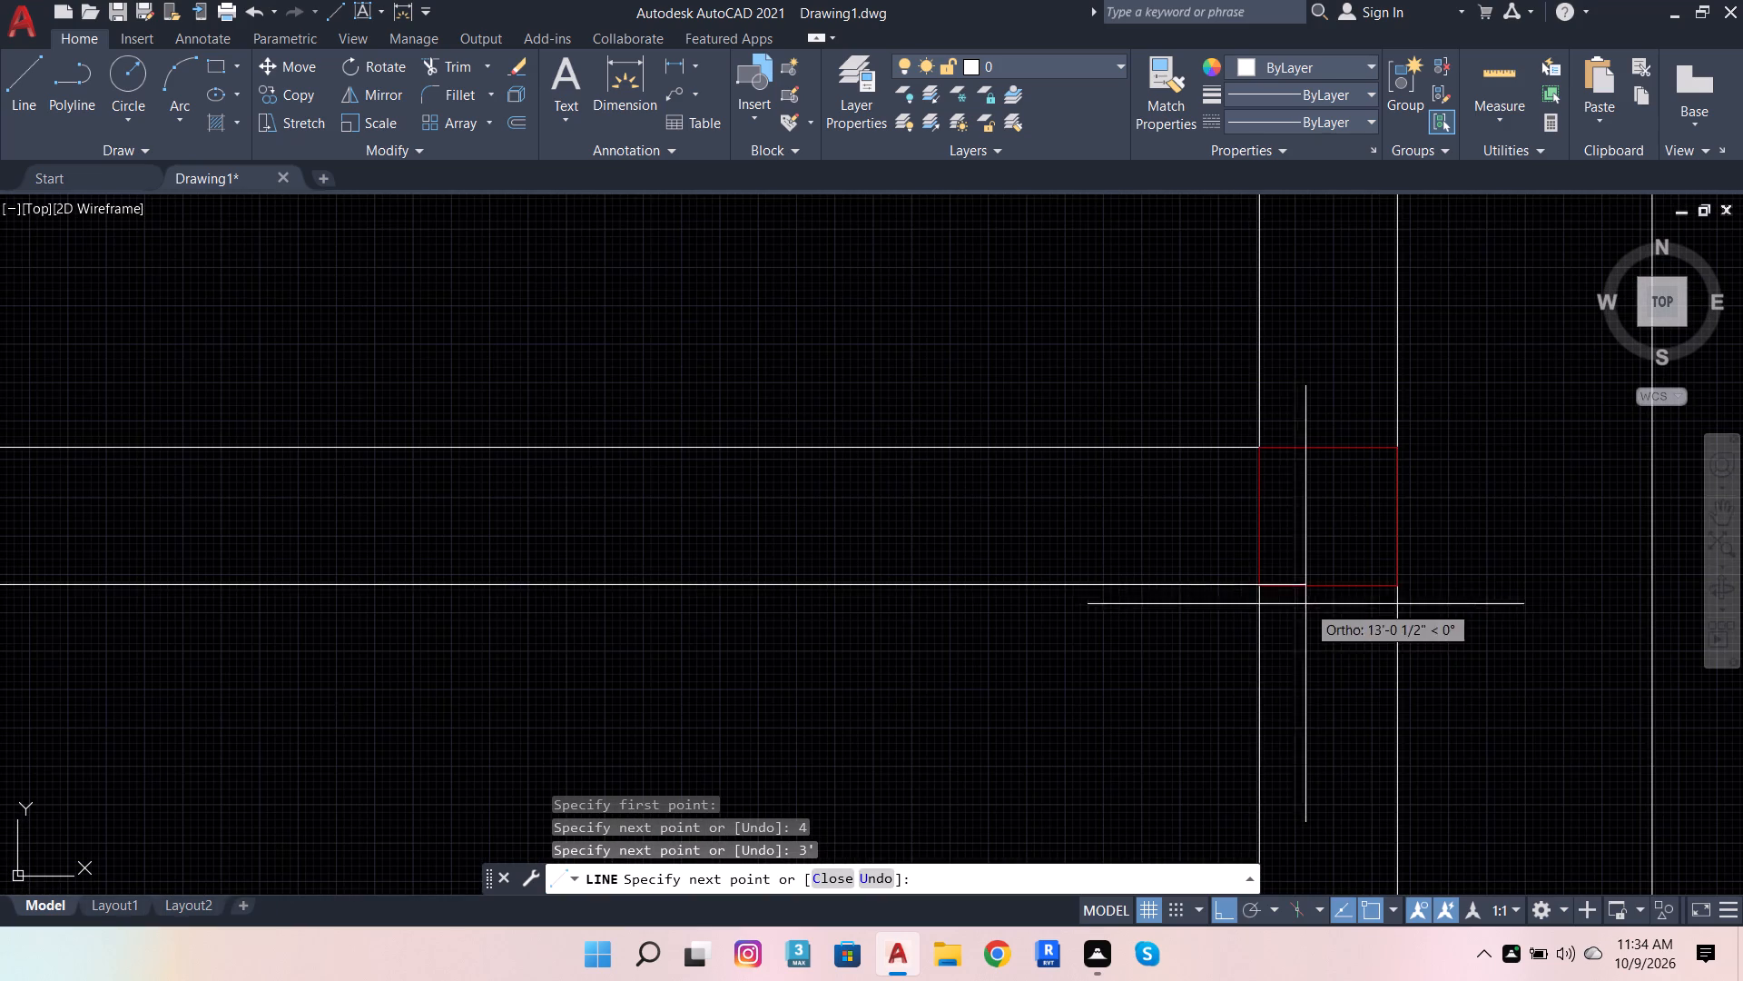
click(1255, 584)
scroll(1314, 585, down, 2)
key(space)
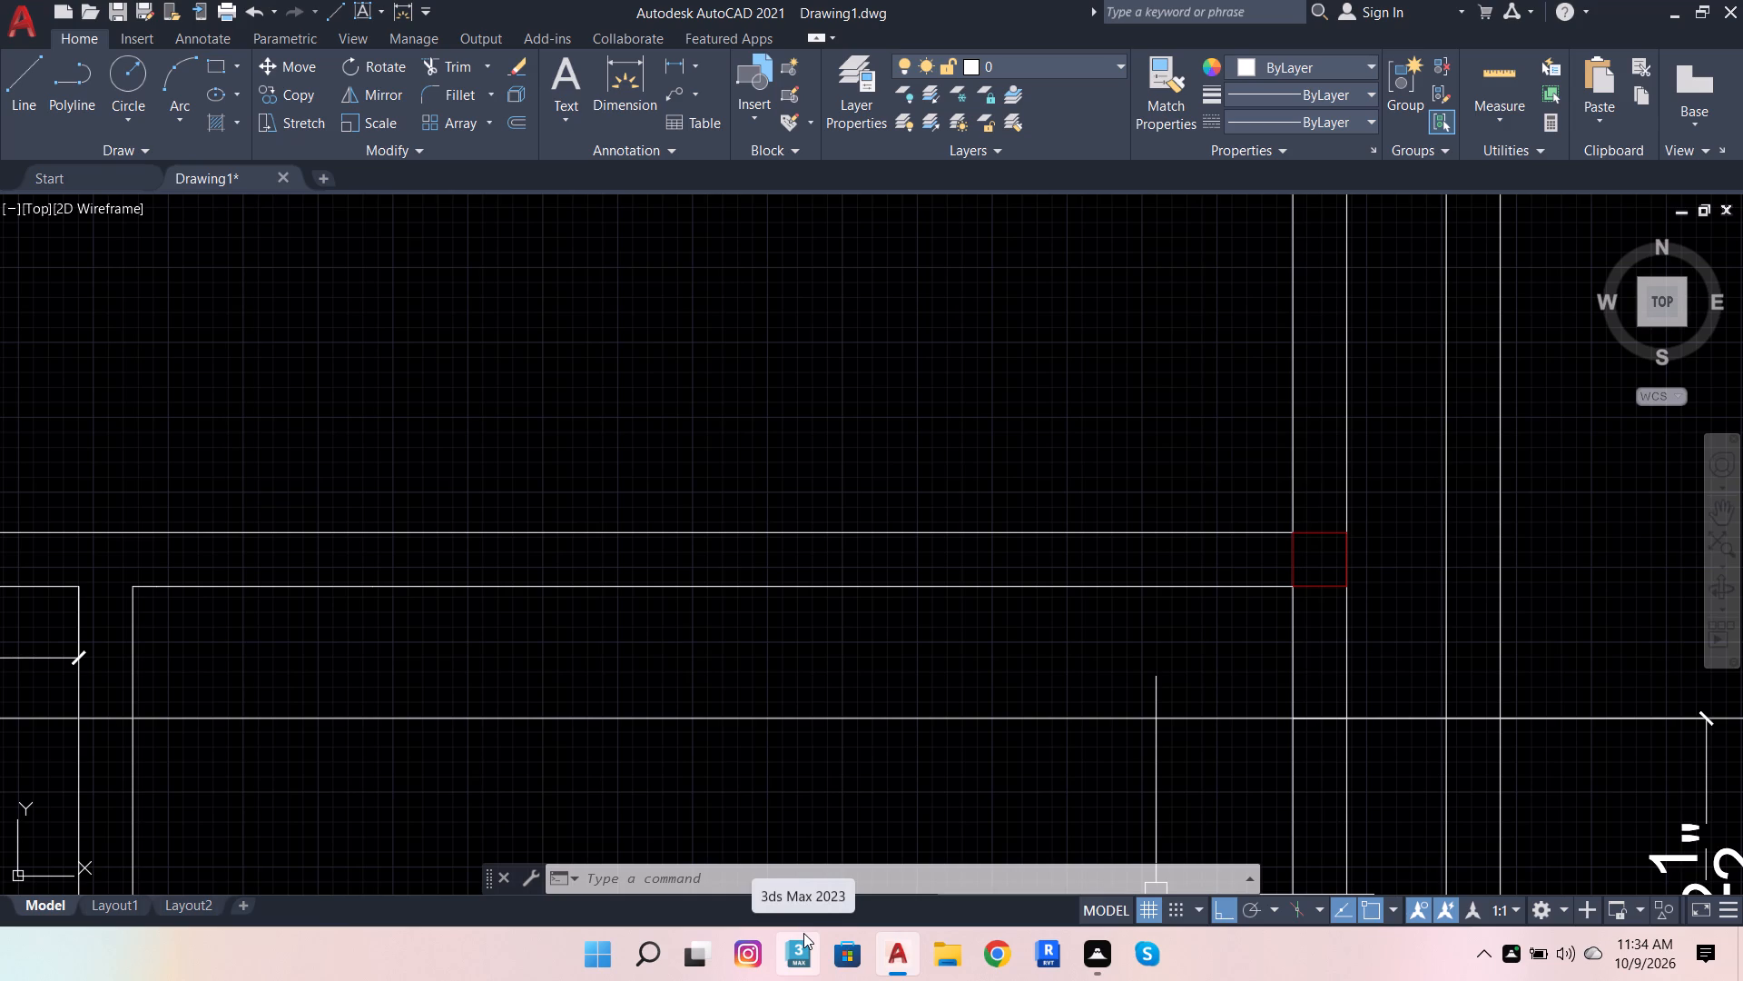
Dimension the first two segments of the new wall line east of the small room, placing the dimensions just south of it.
scroll(1013, 507, down, 2)
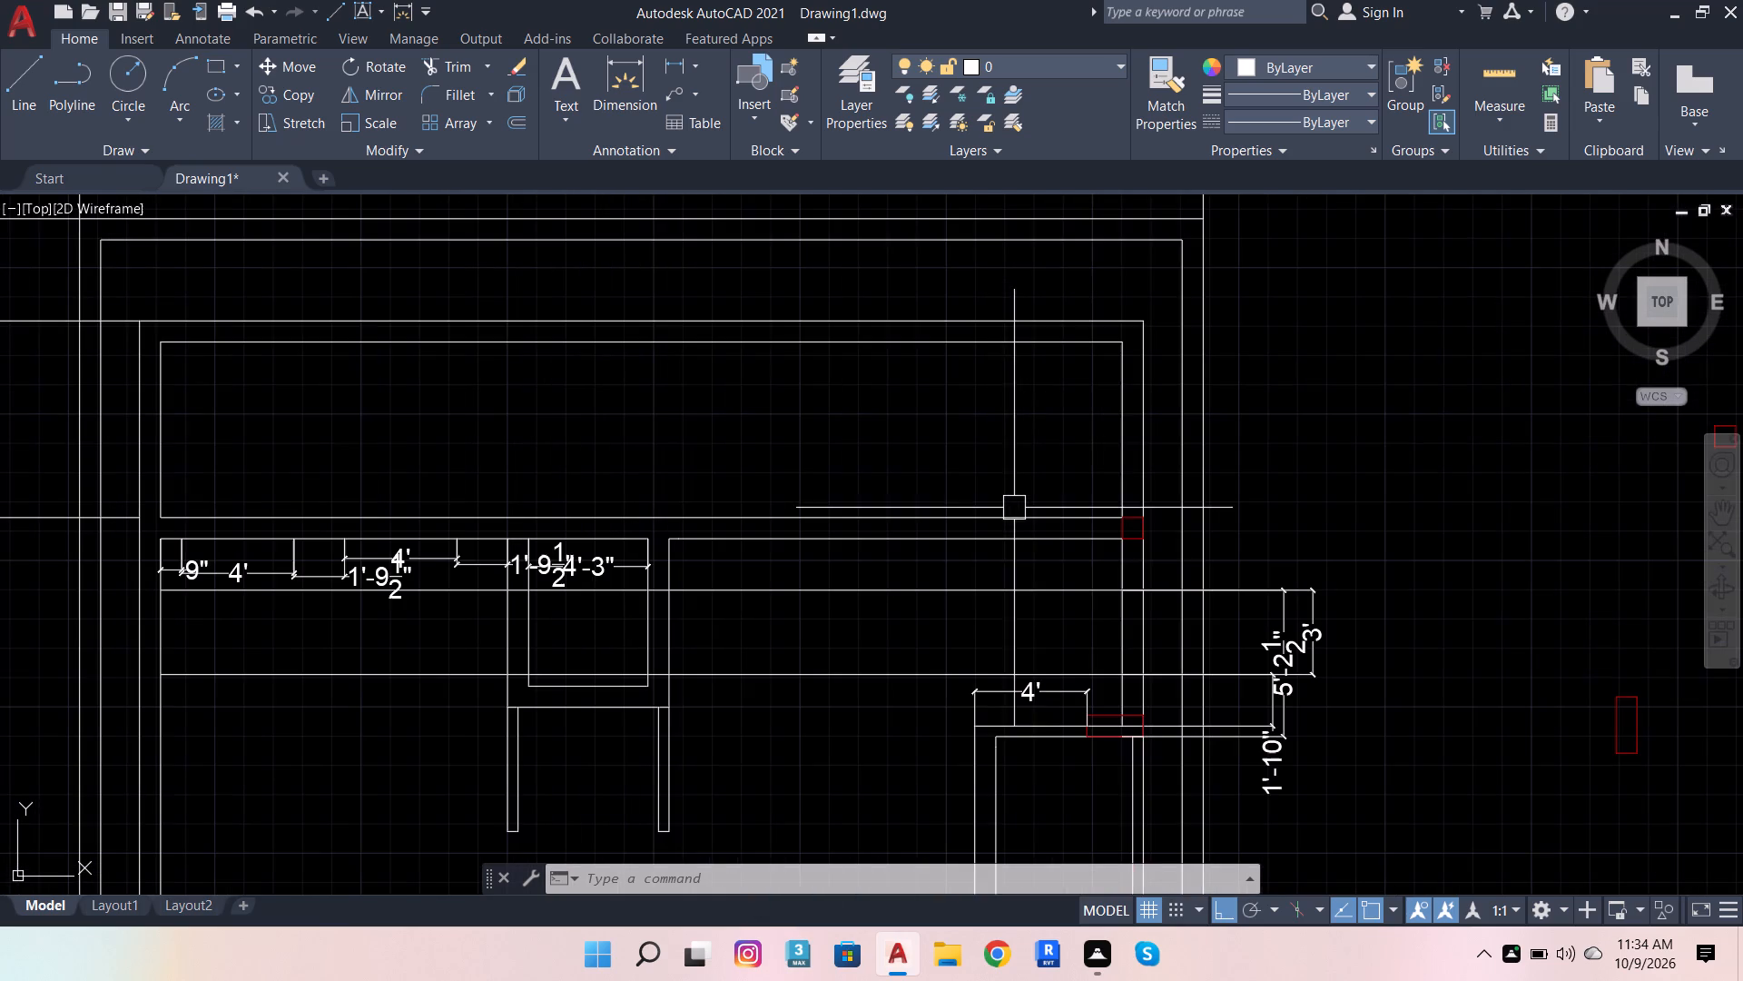
scroll(1076, 618, up, 1)
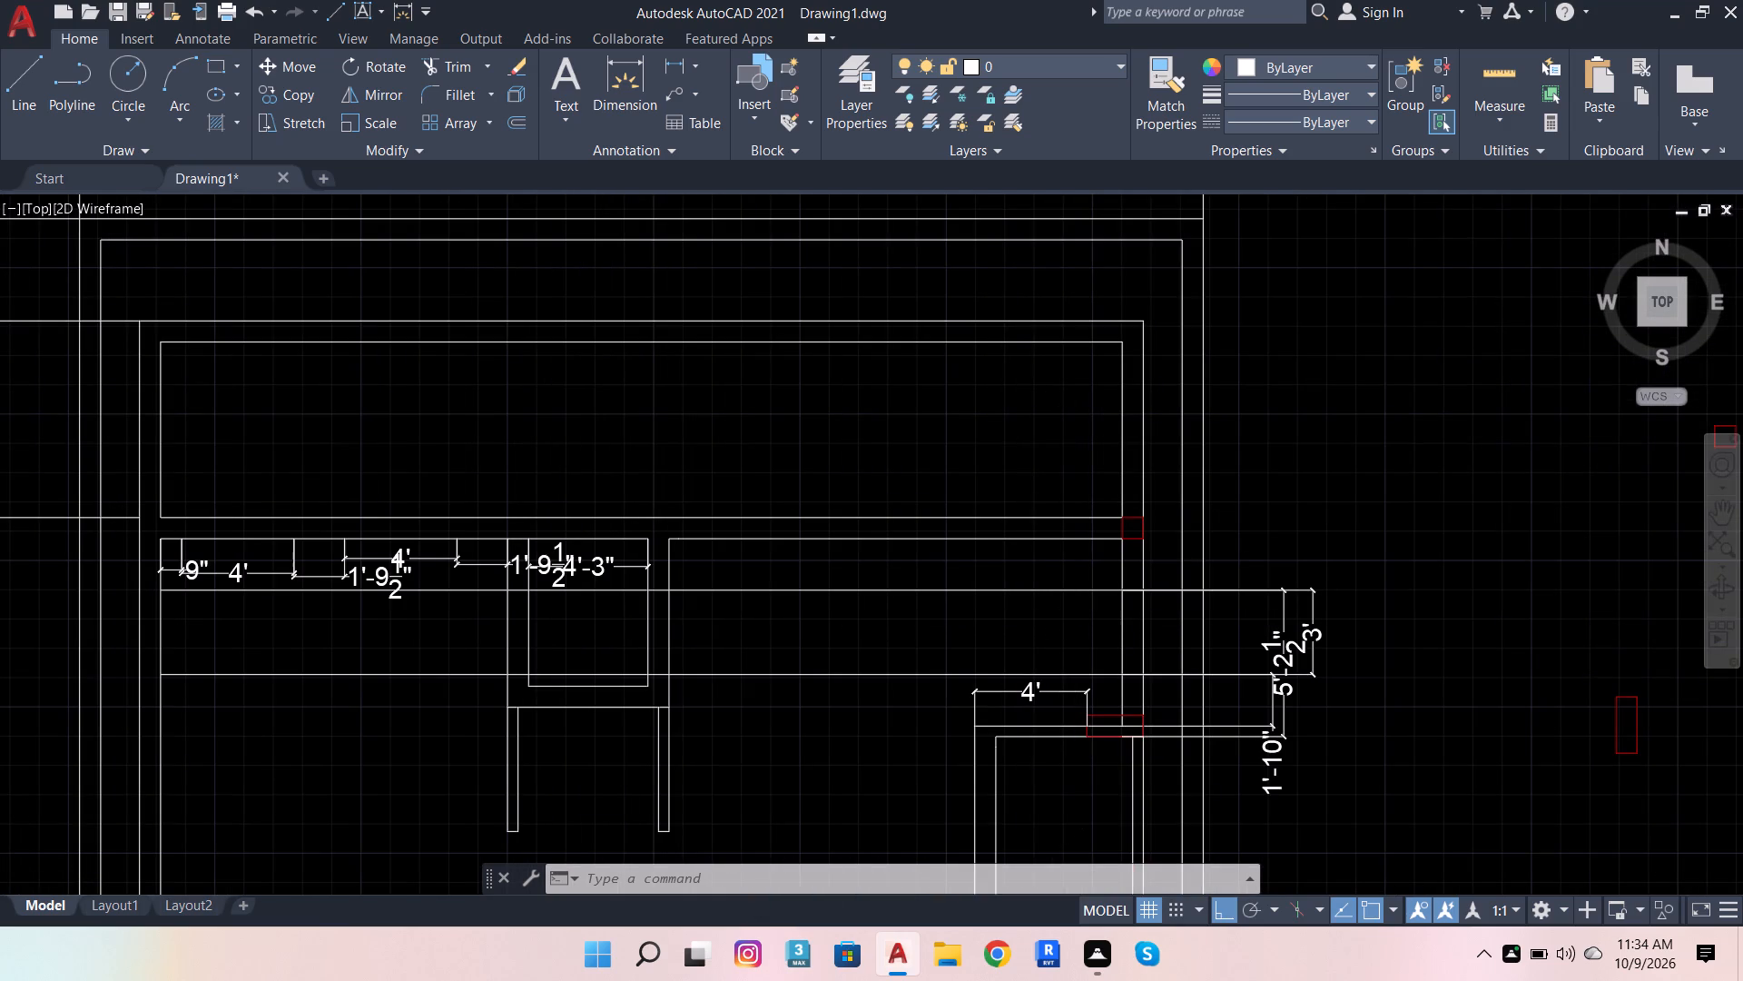
scroll(1195, 563, down, 2)
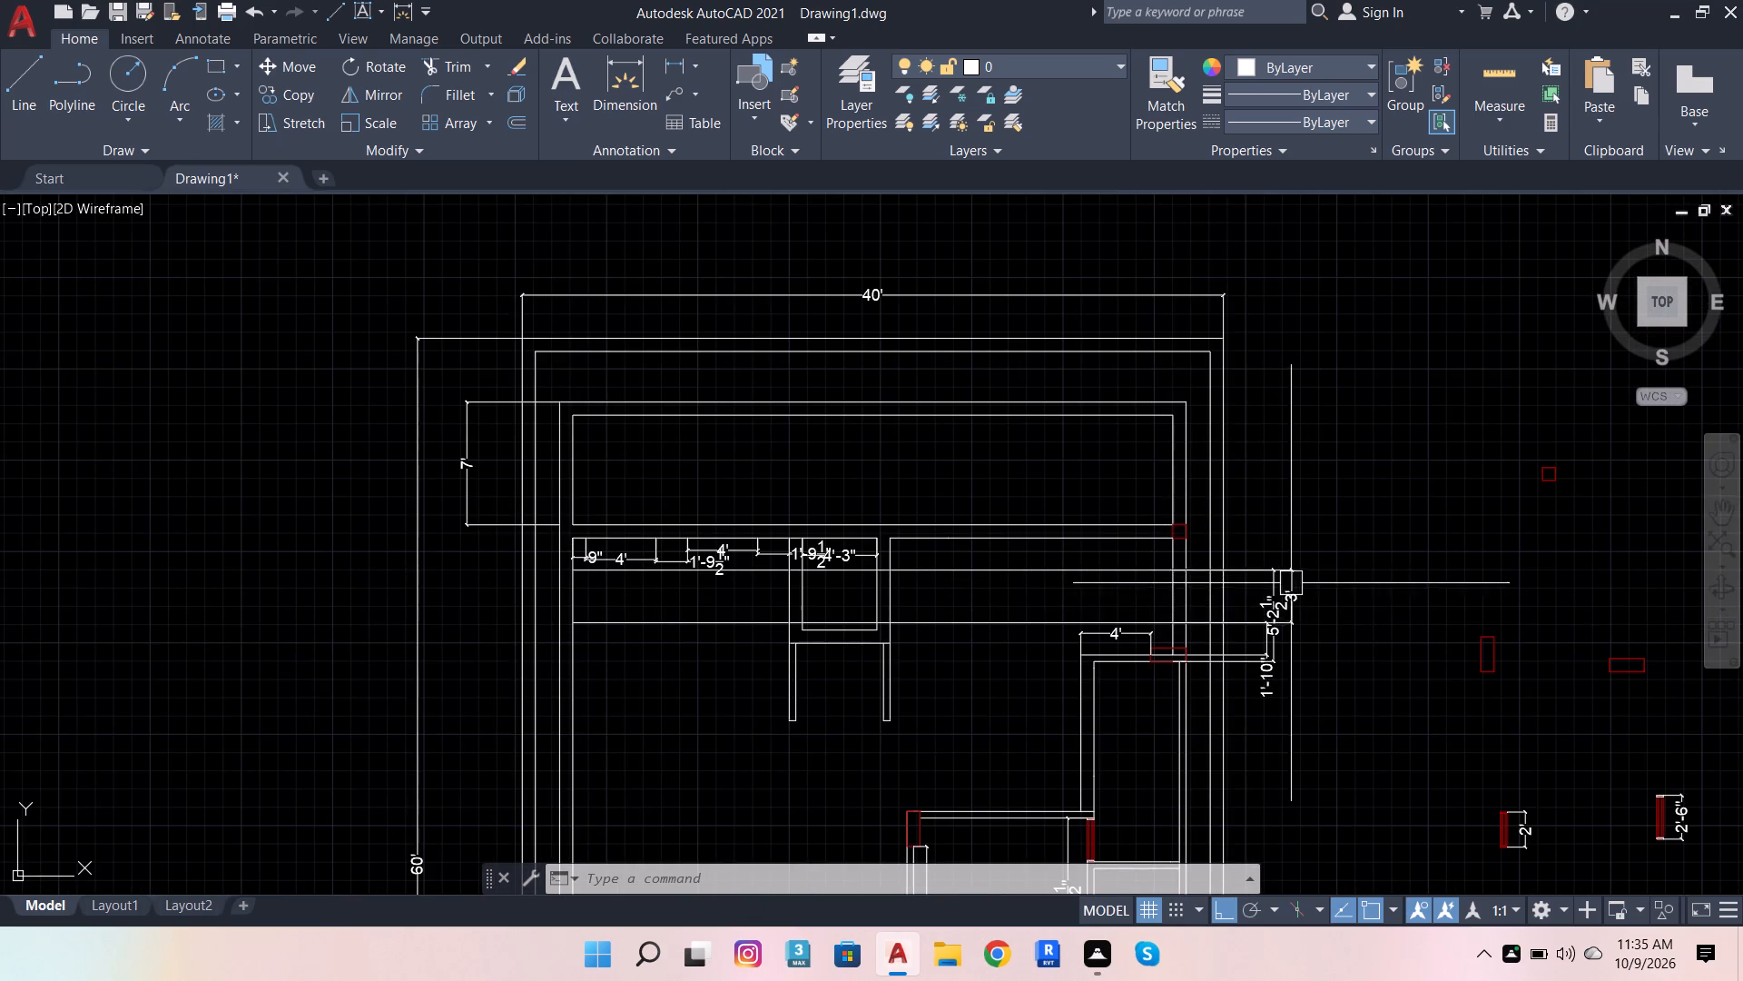
scroll(1298, 587, up, 1)
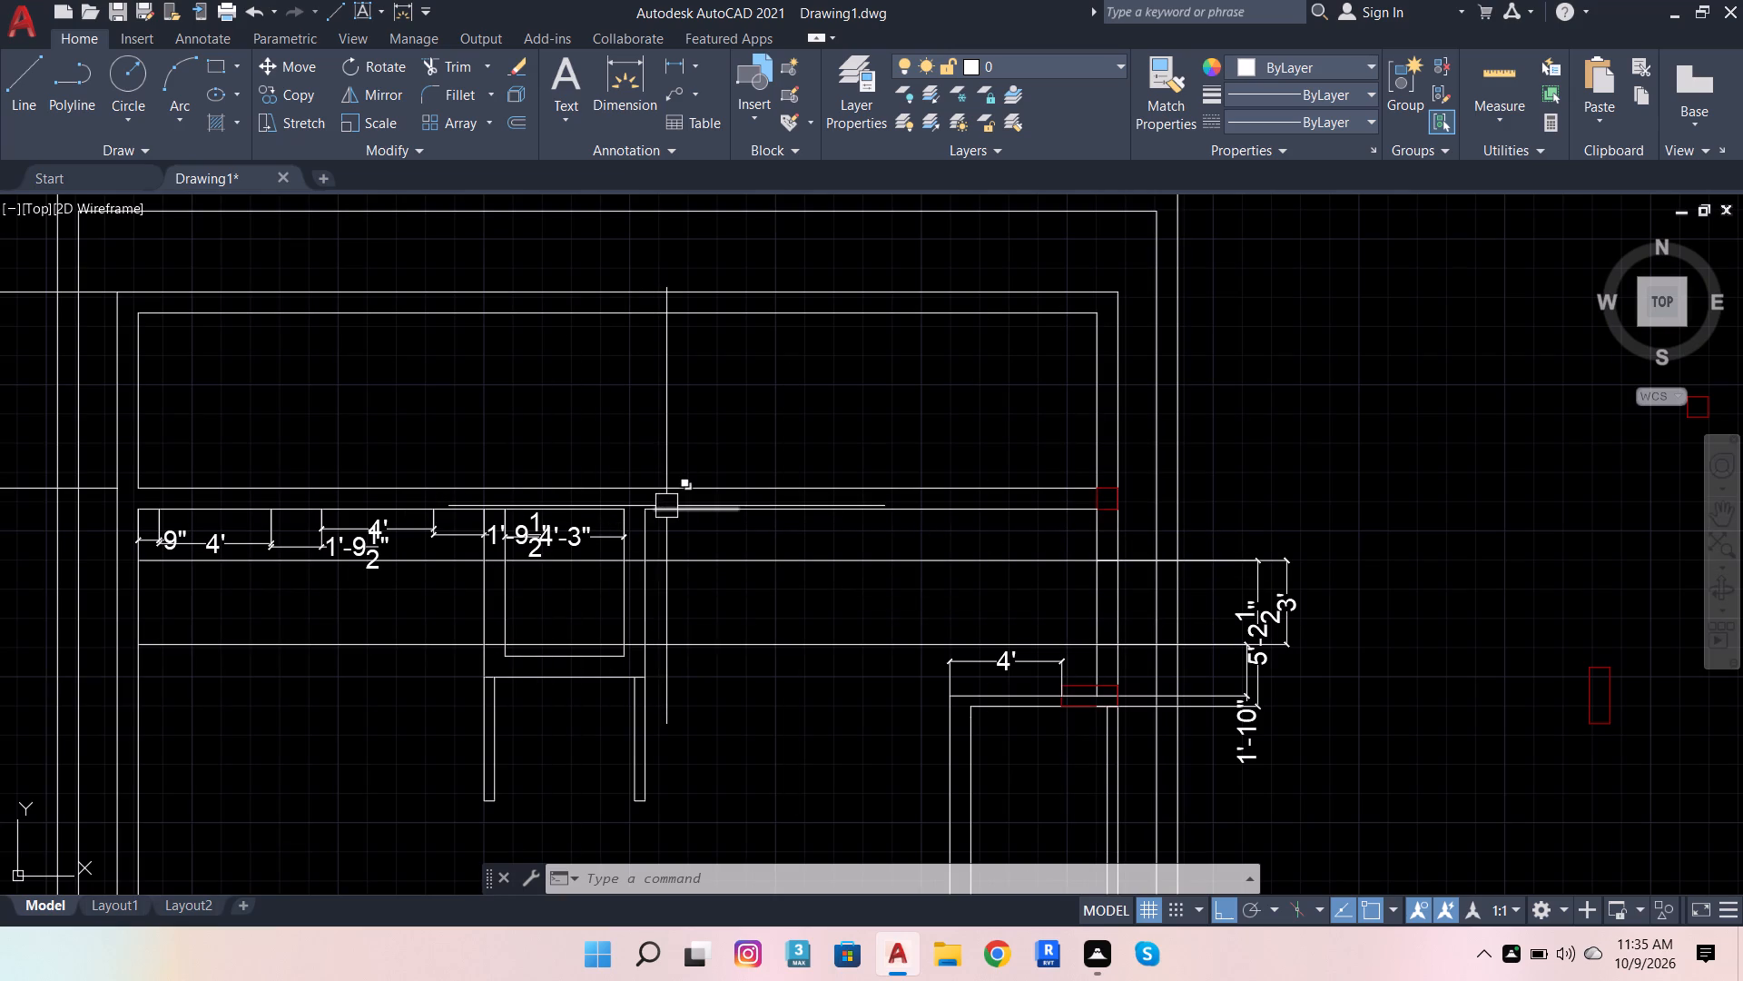
click(622, 68)
scroll(590, 559, up, 3)
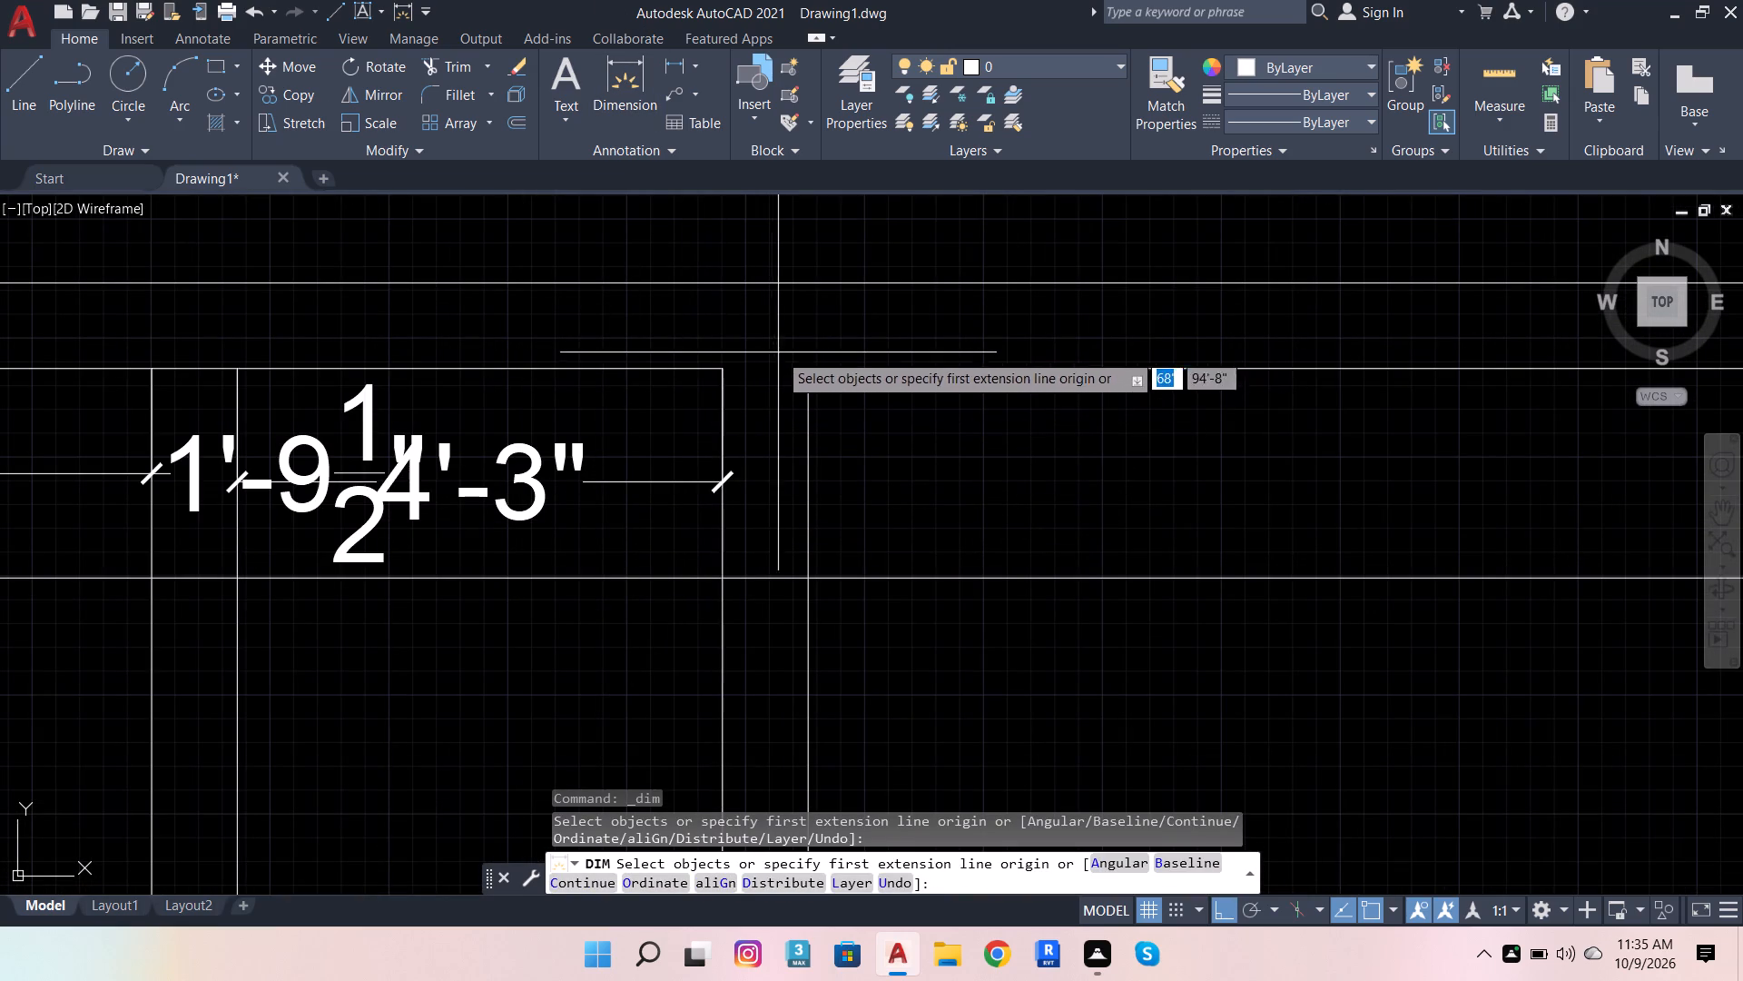
click(801, 370)
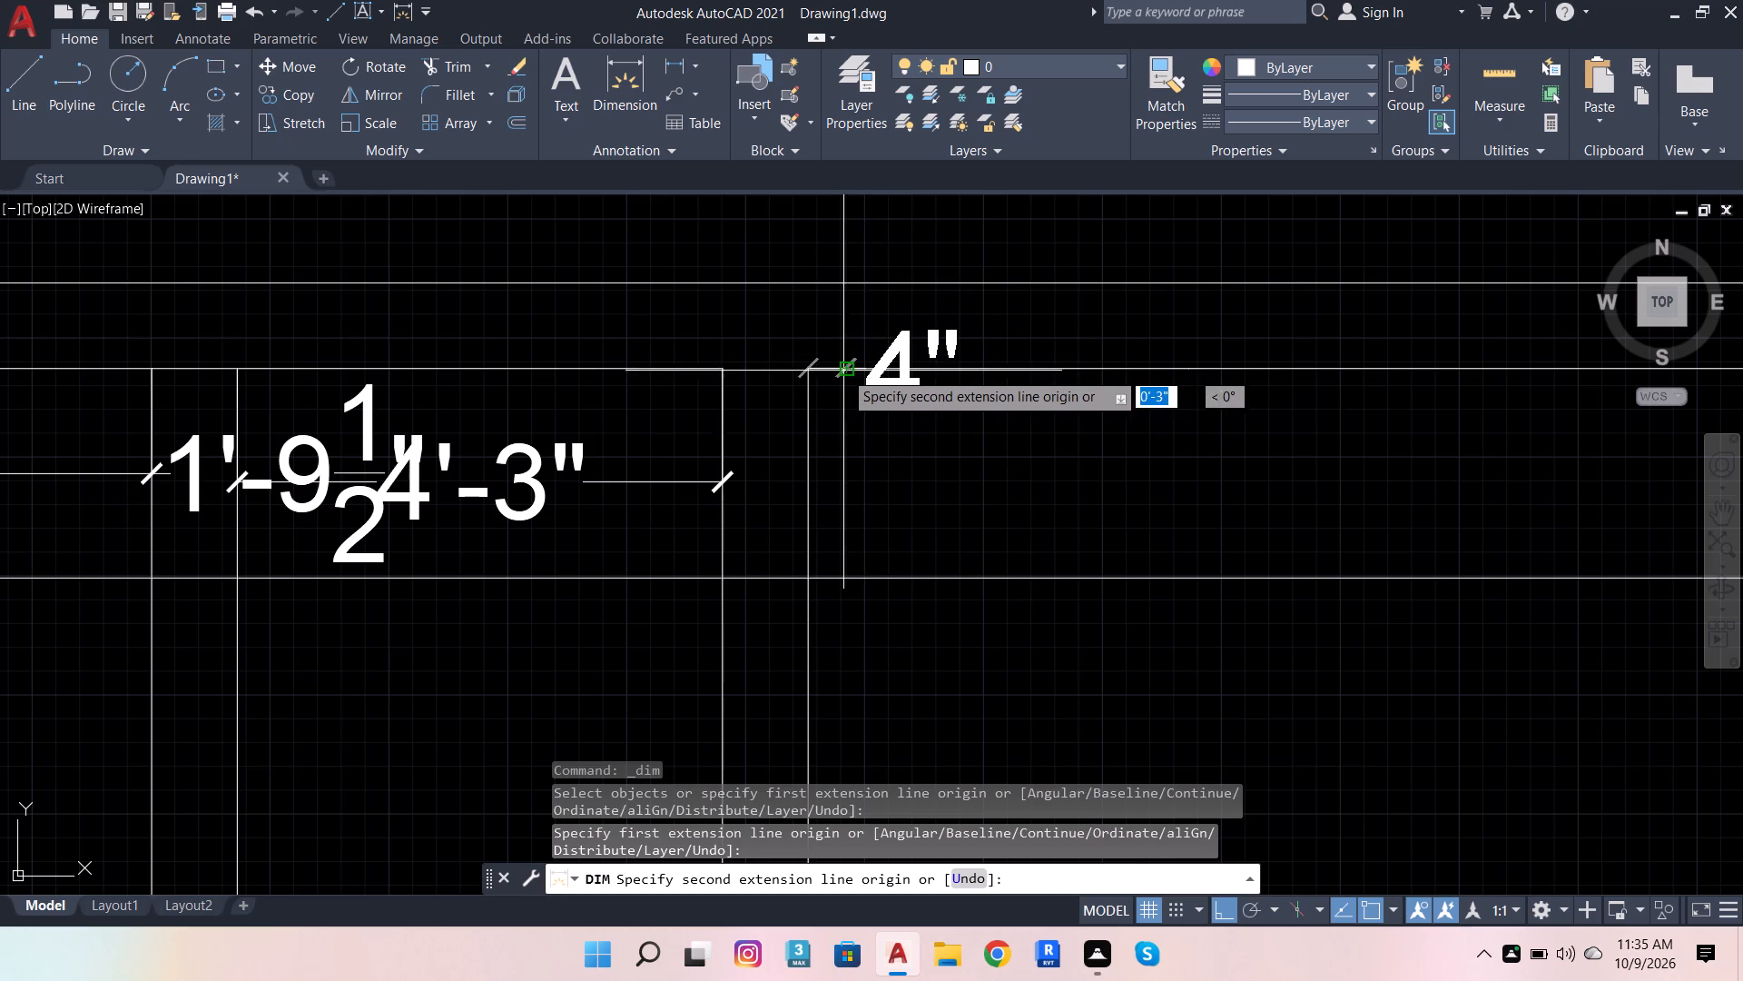
click(846, 371)
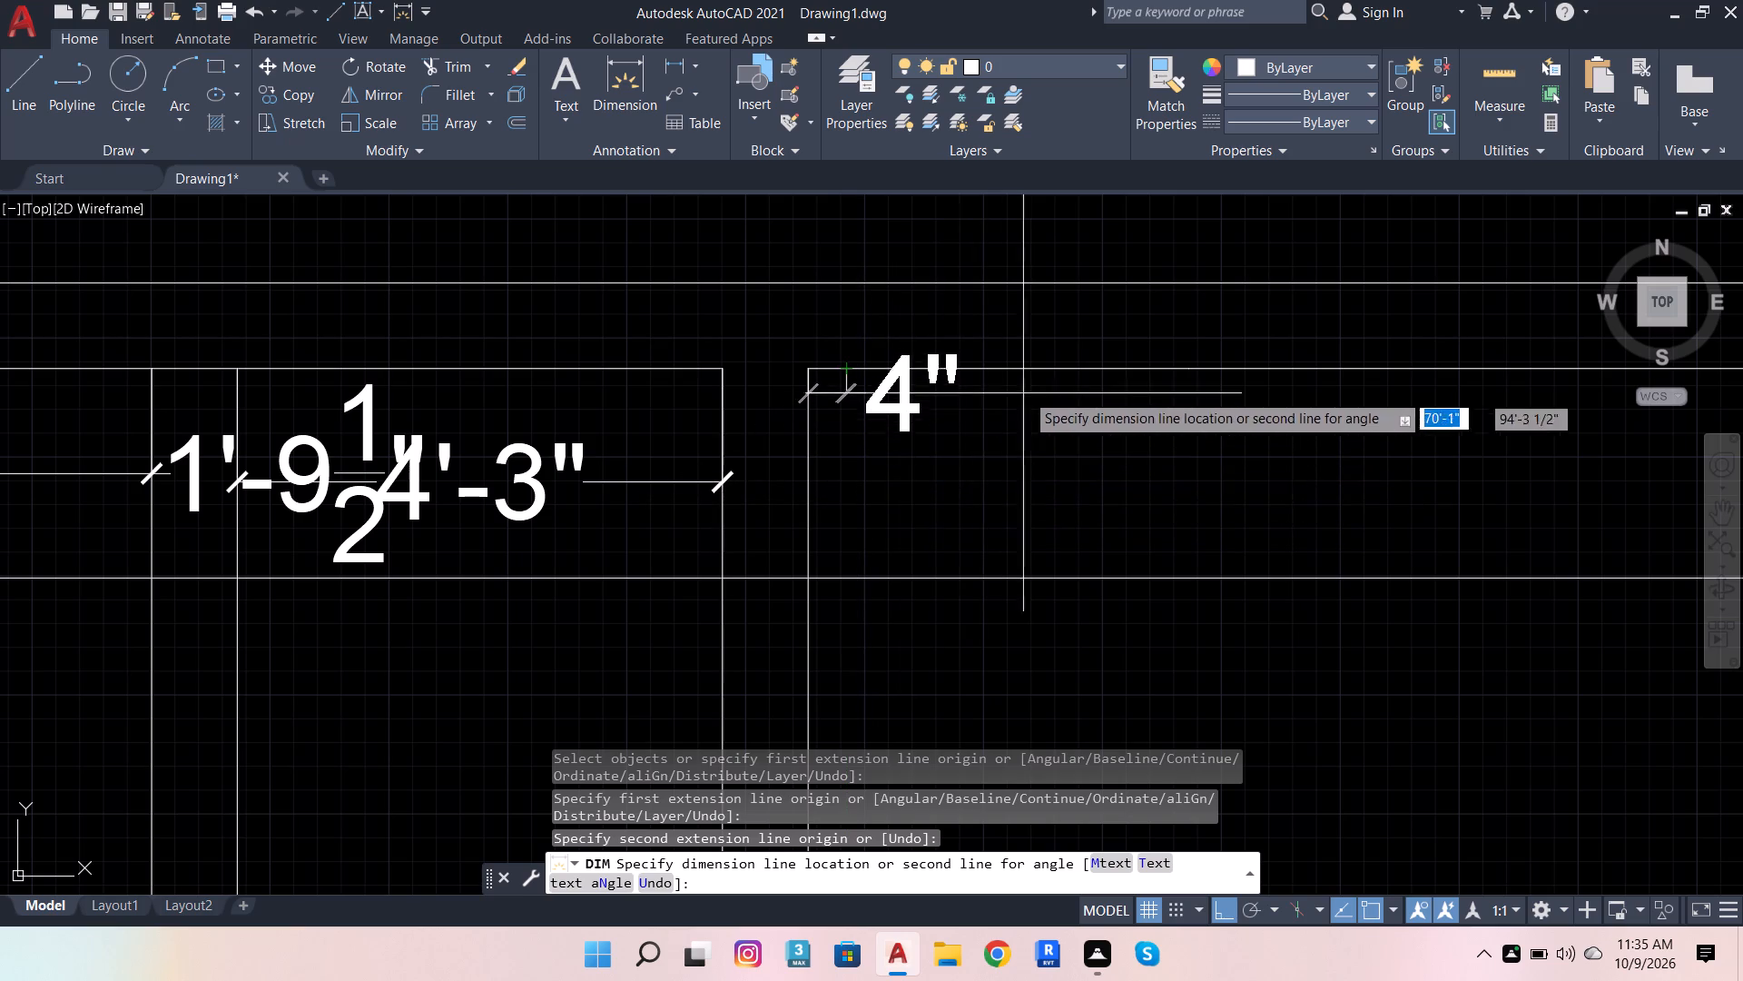
click(846, 426)
click(847, 365)
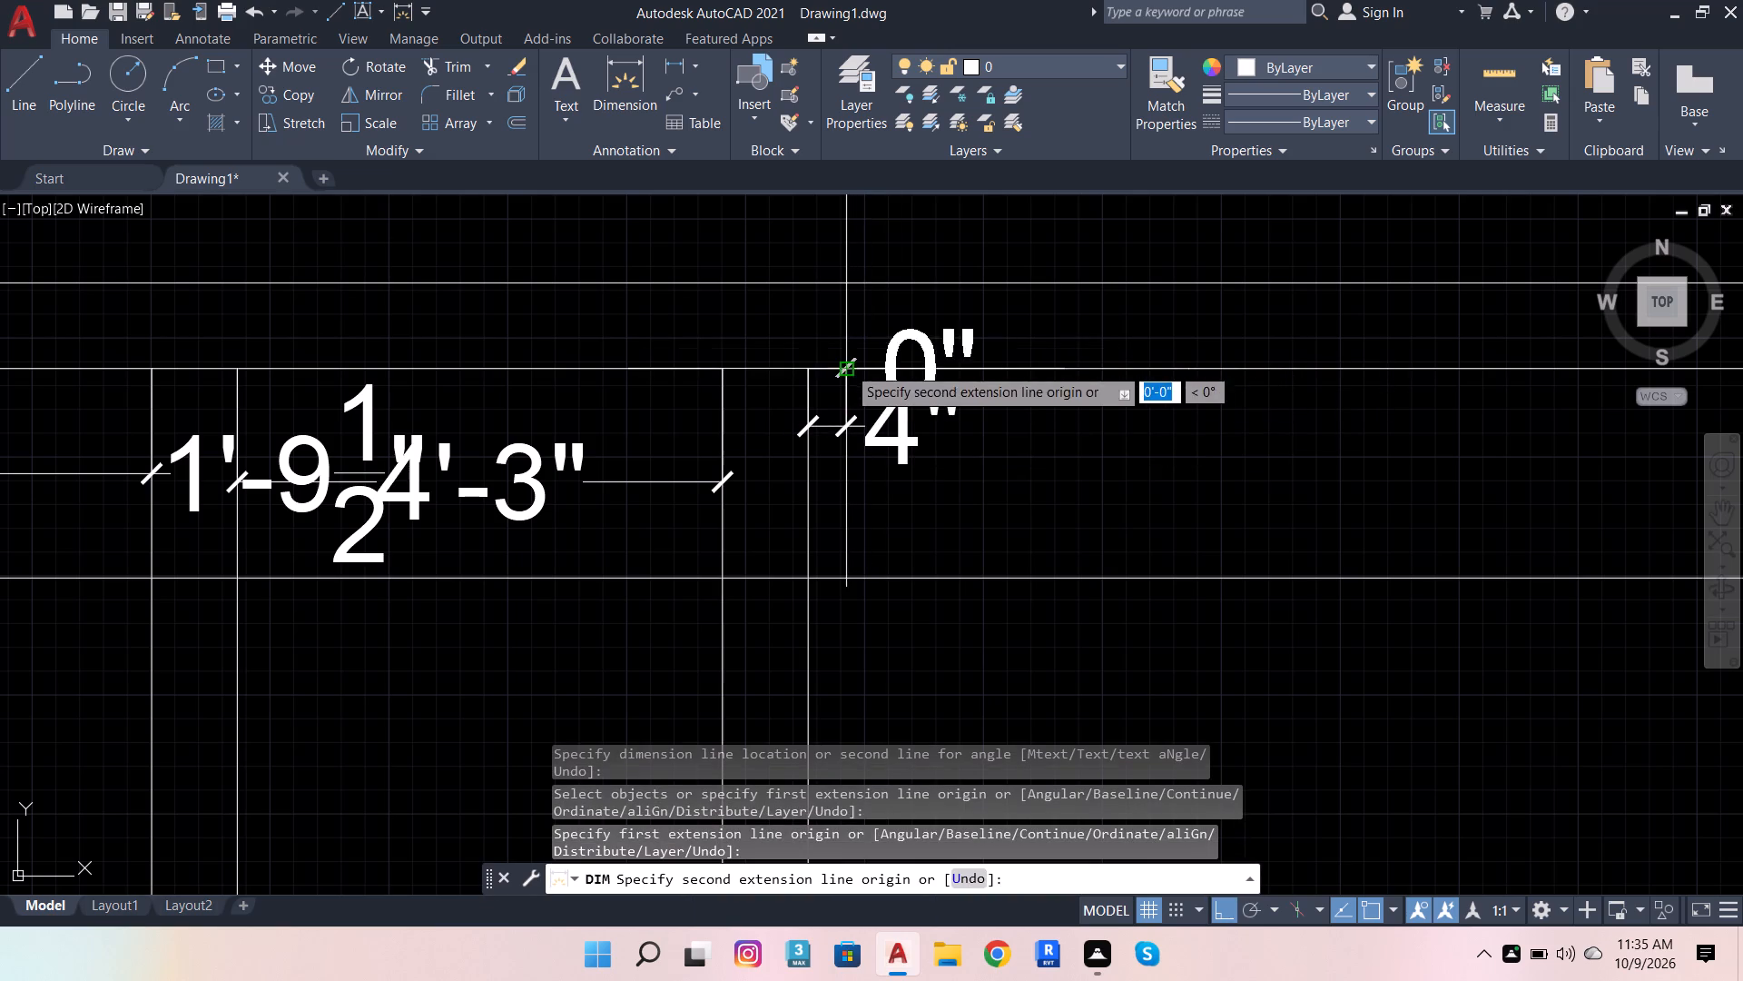
click(1194, 367)
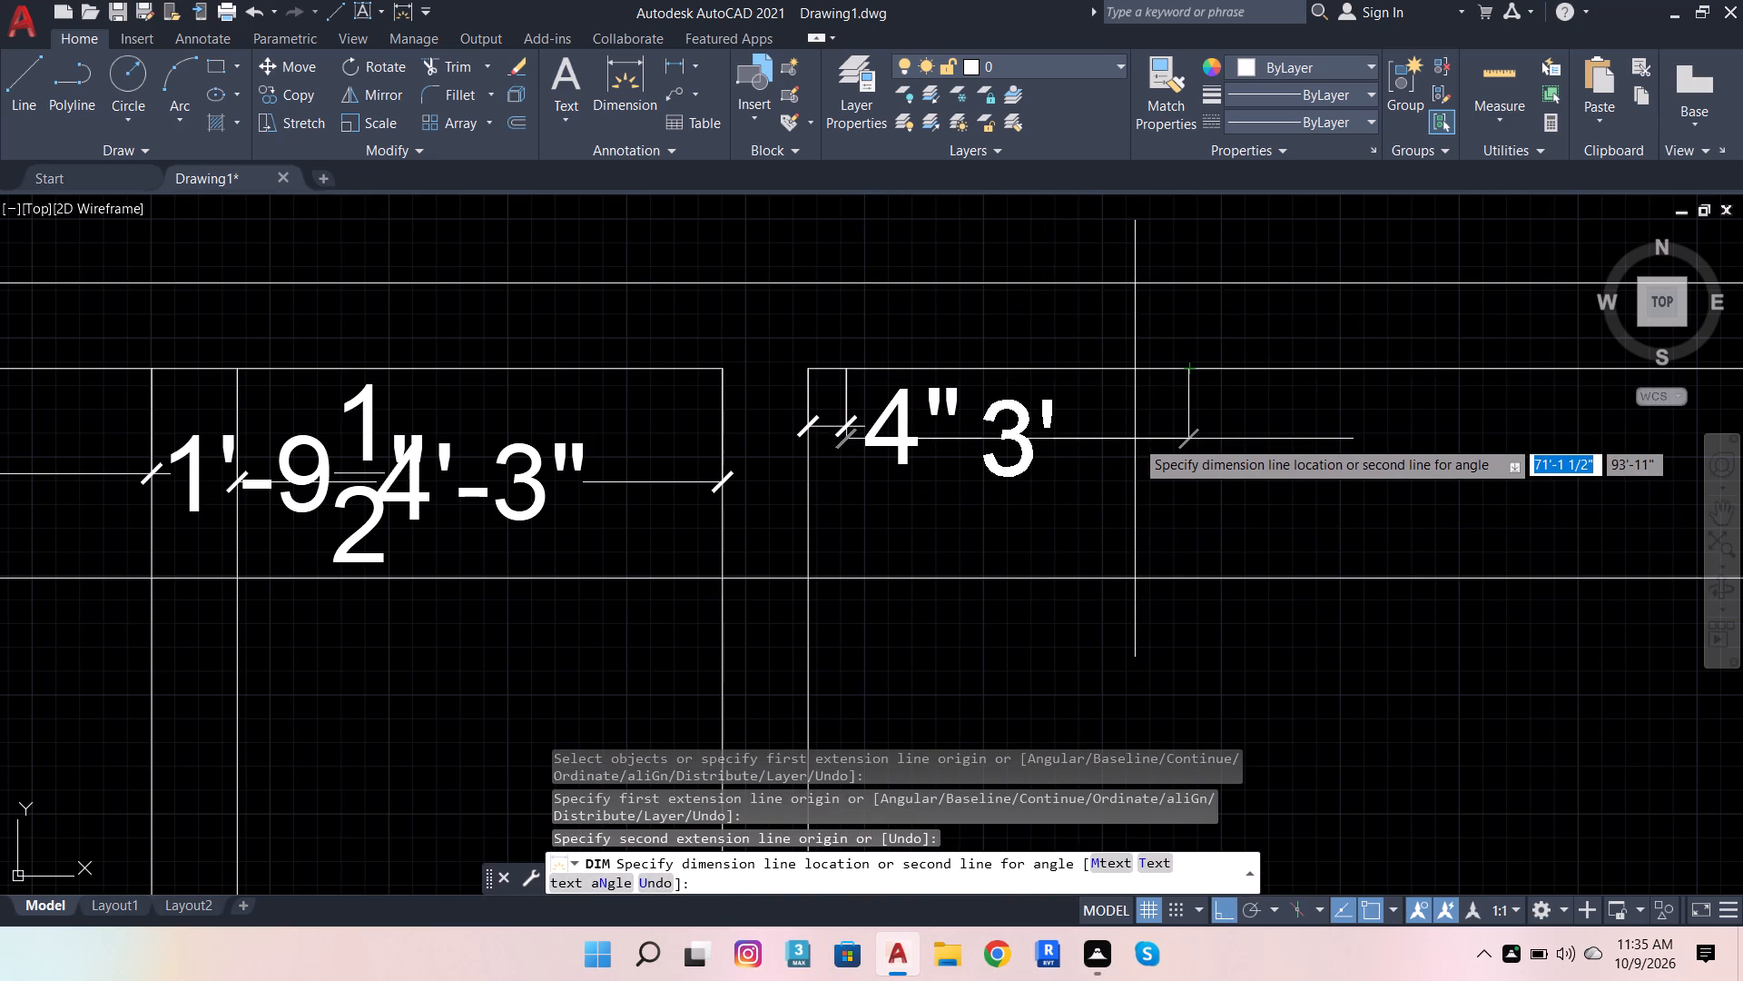
click(1135, 439)
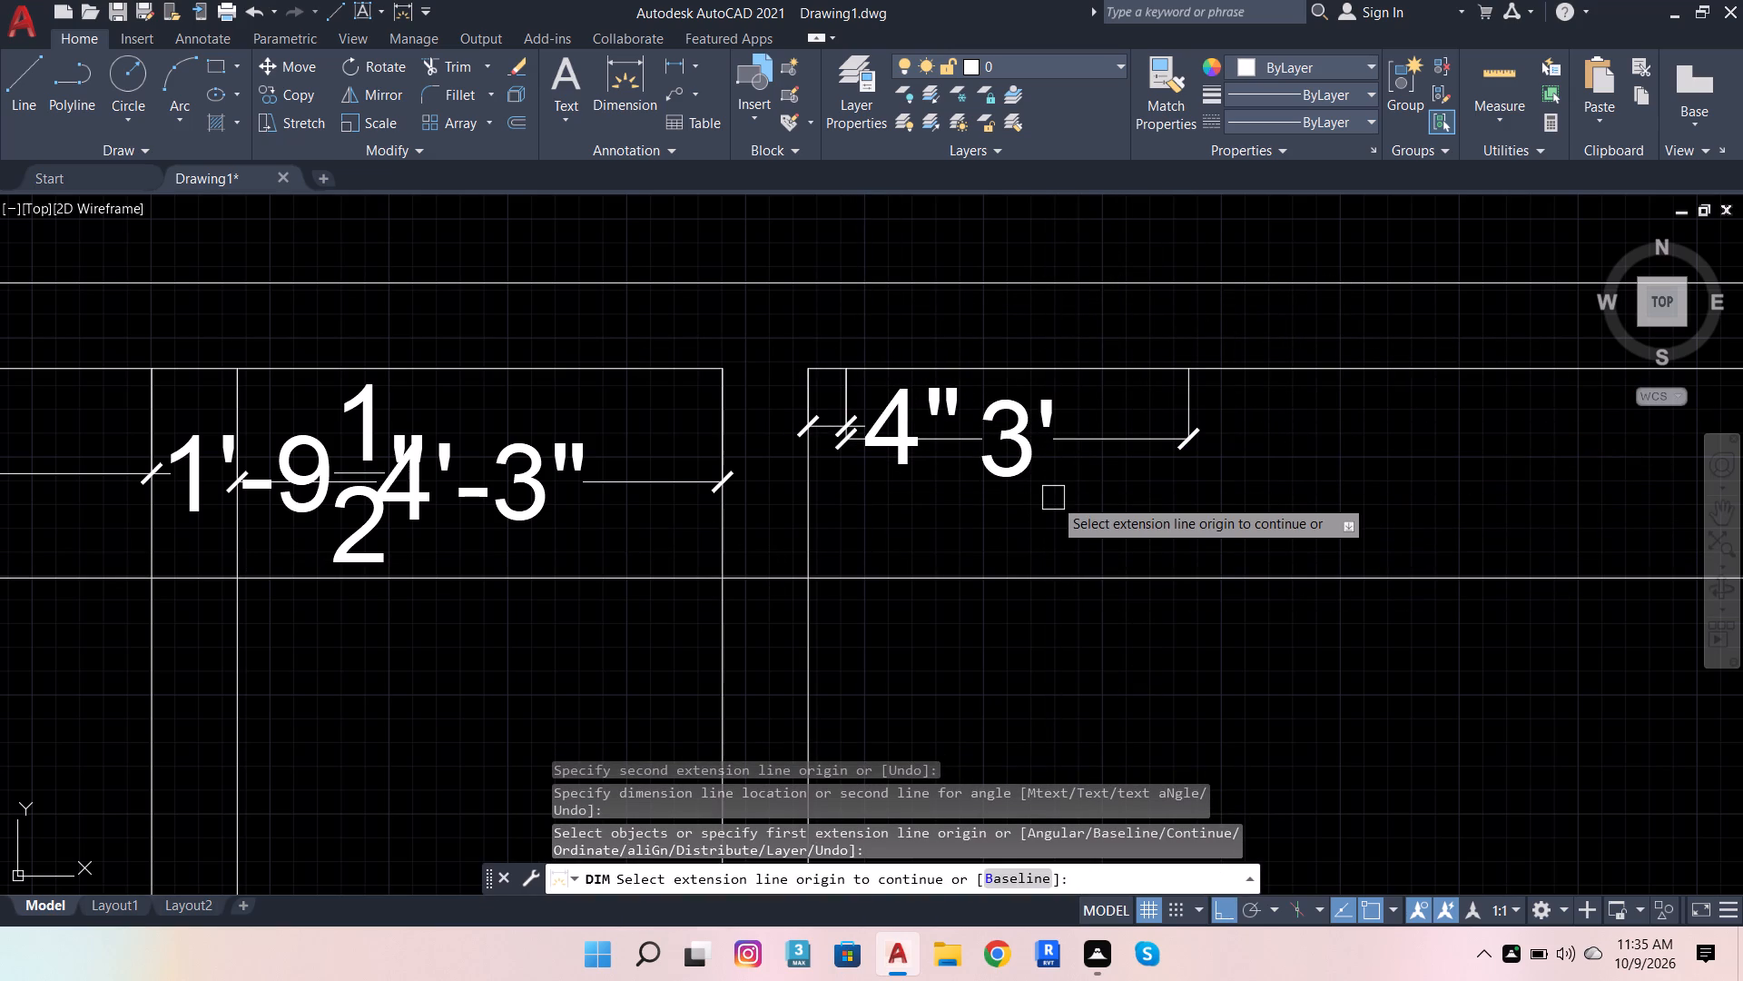
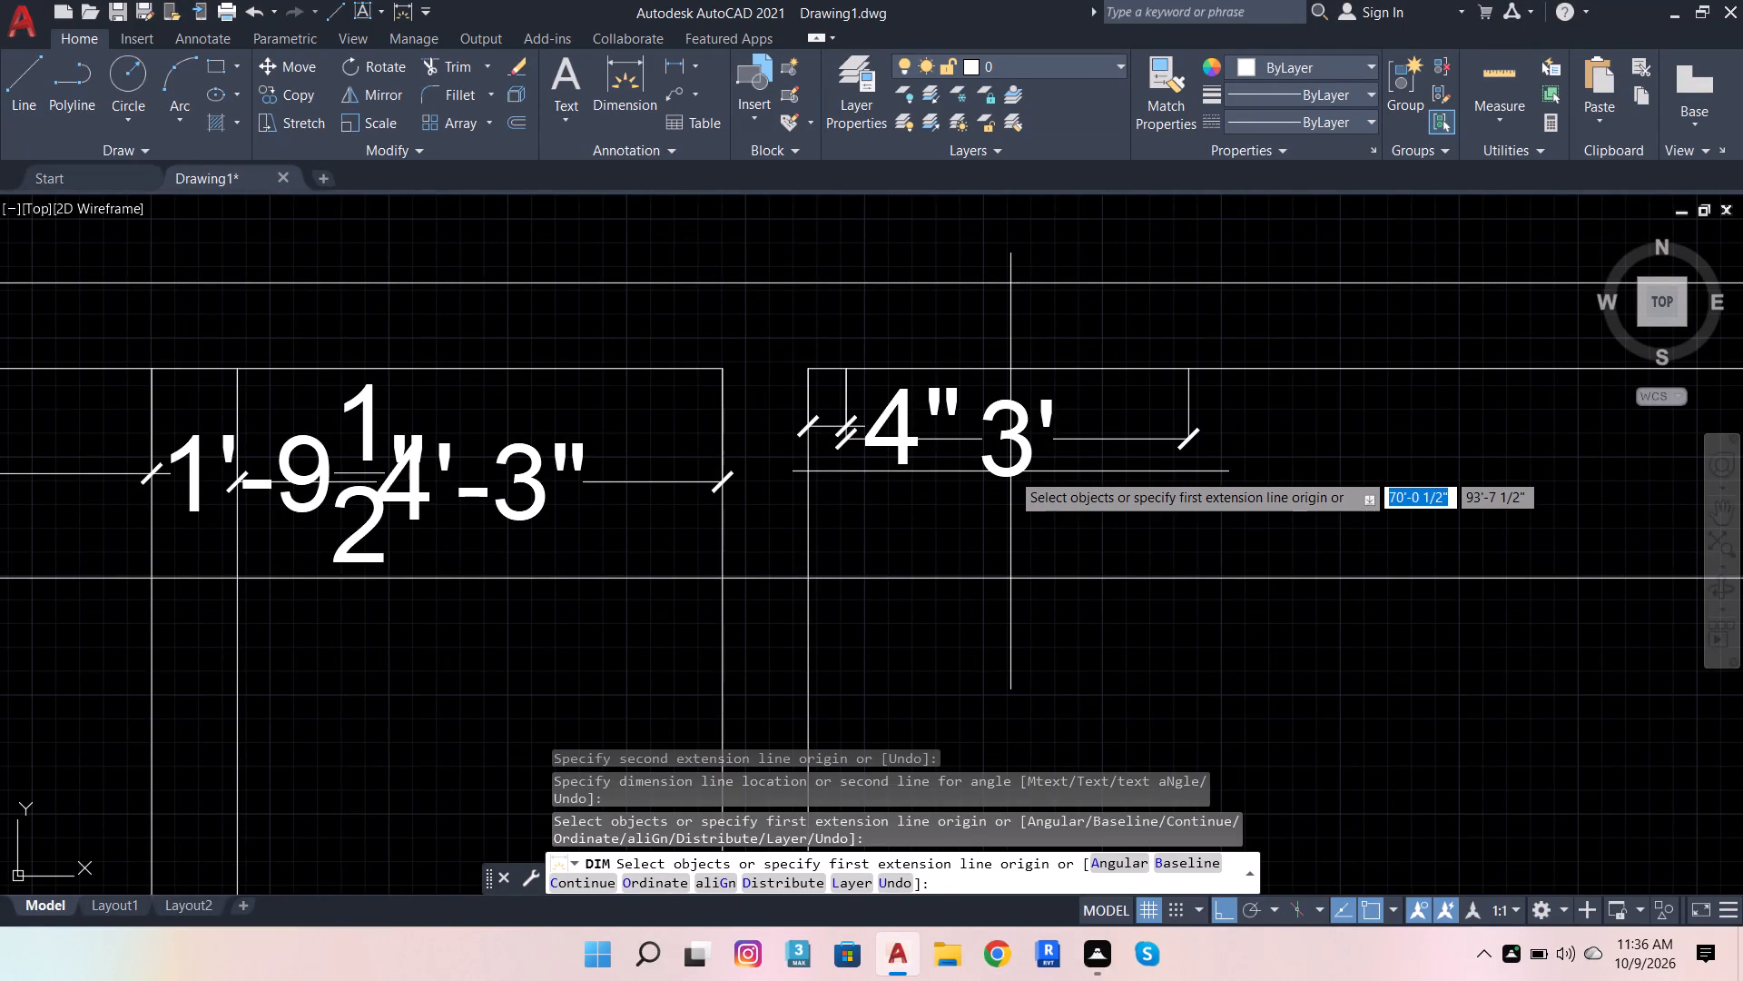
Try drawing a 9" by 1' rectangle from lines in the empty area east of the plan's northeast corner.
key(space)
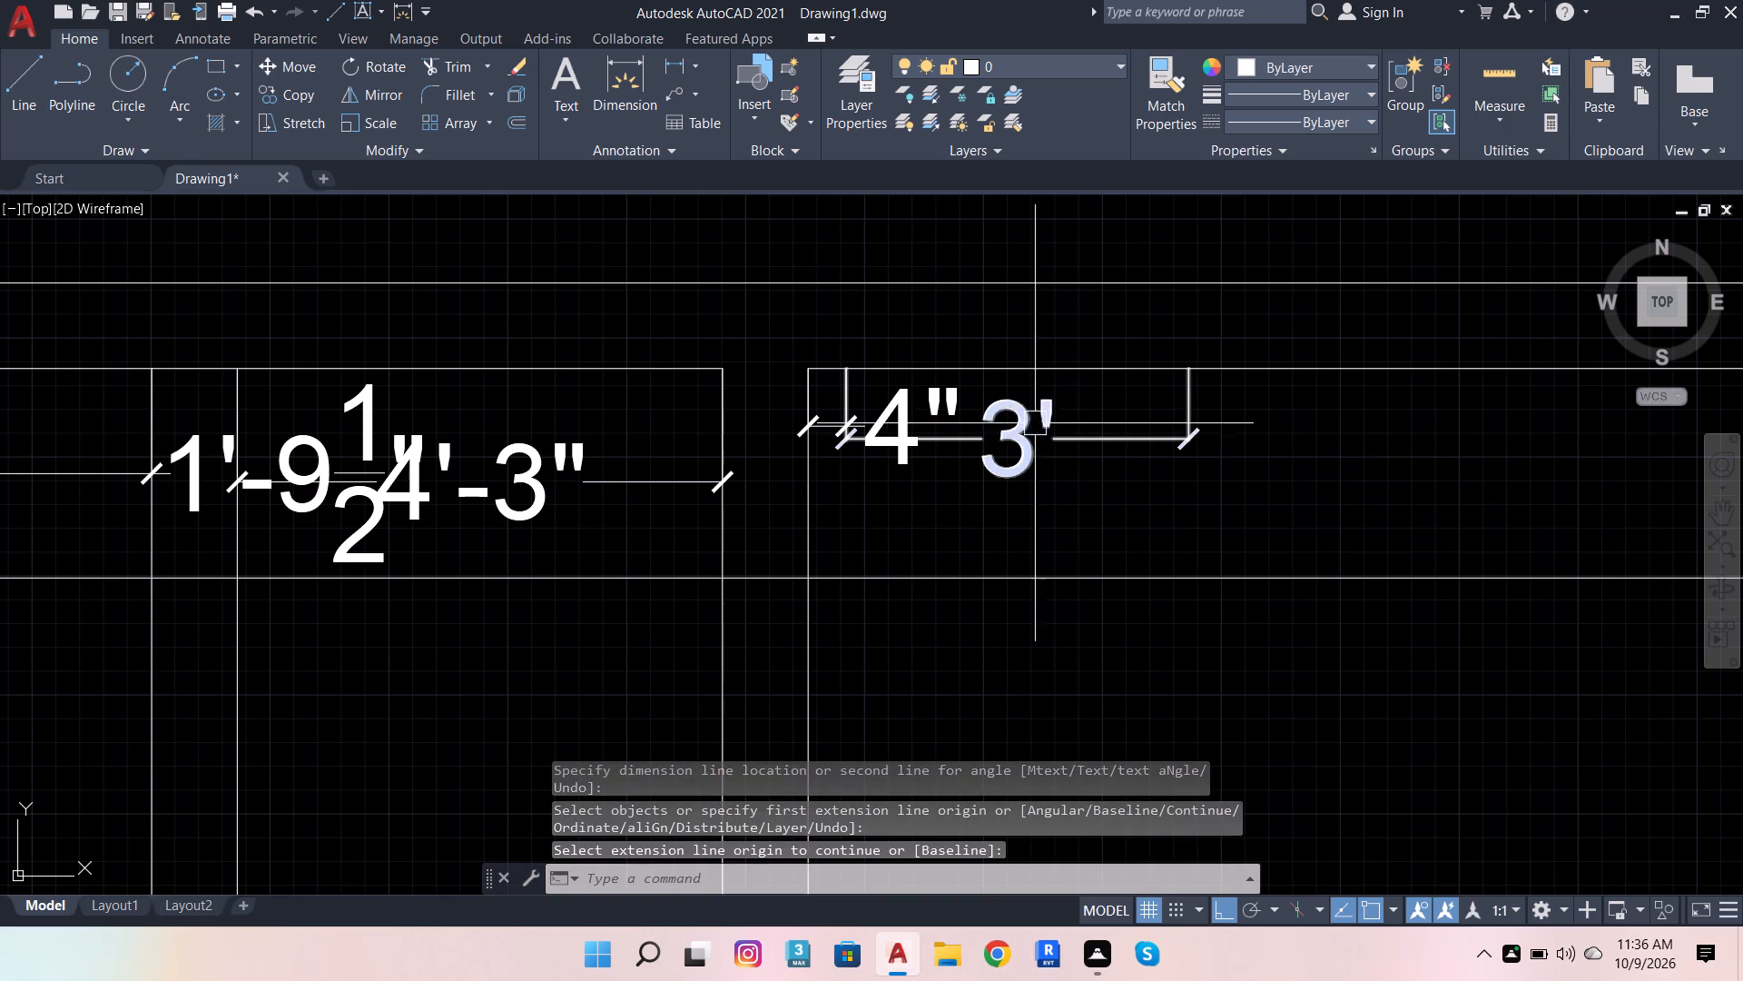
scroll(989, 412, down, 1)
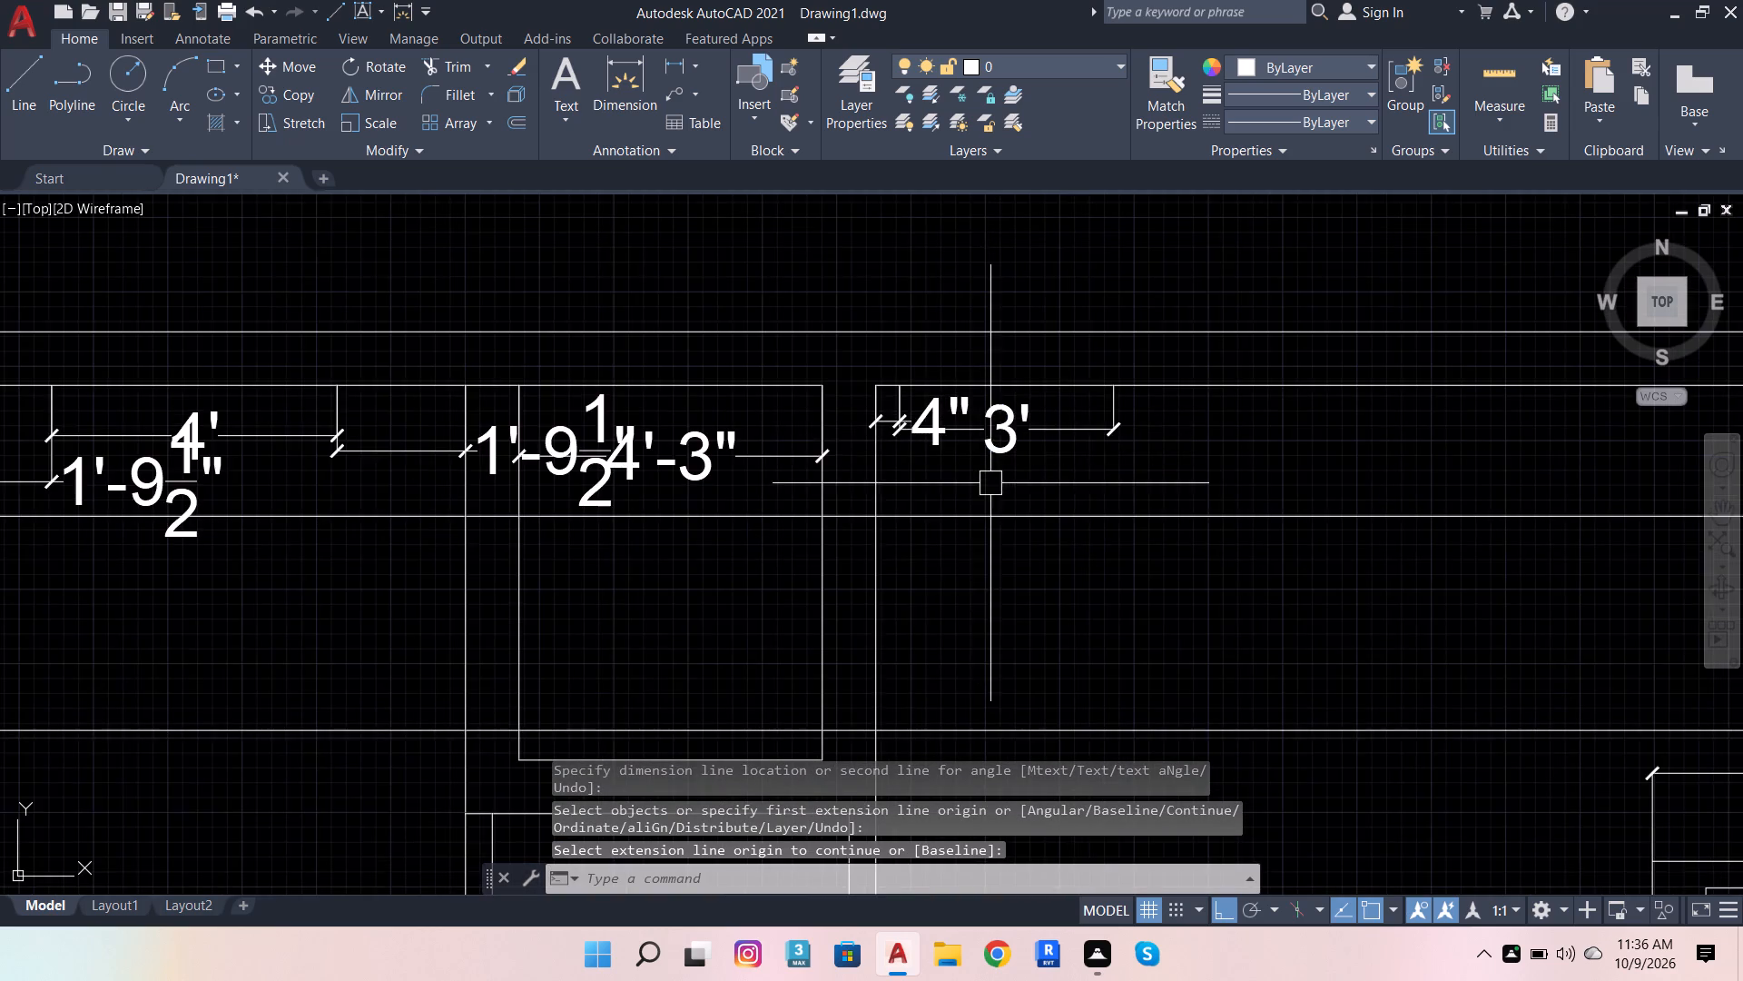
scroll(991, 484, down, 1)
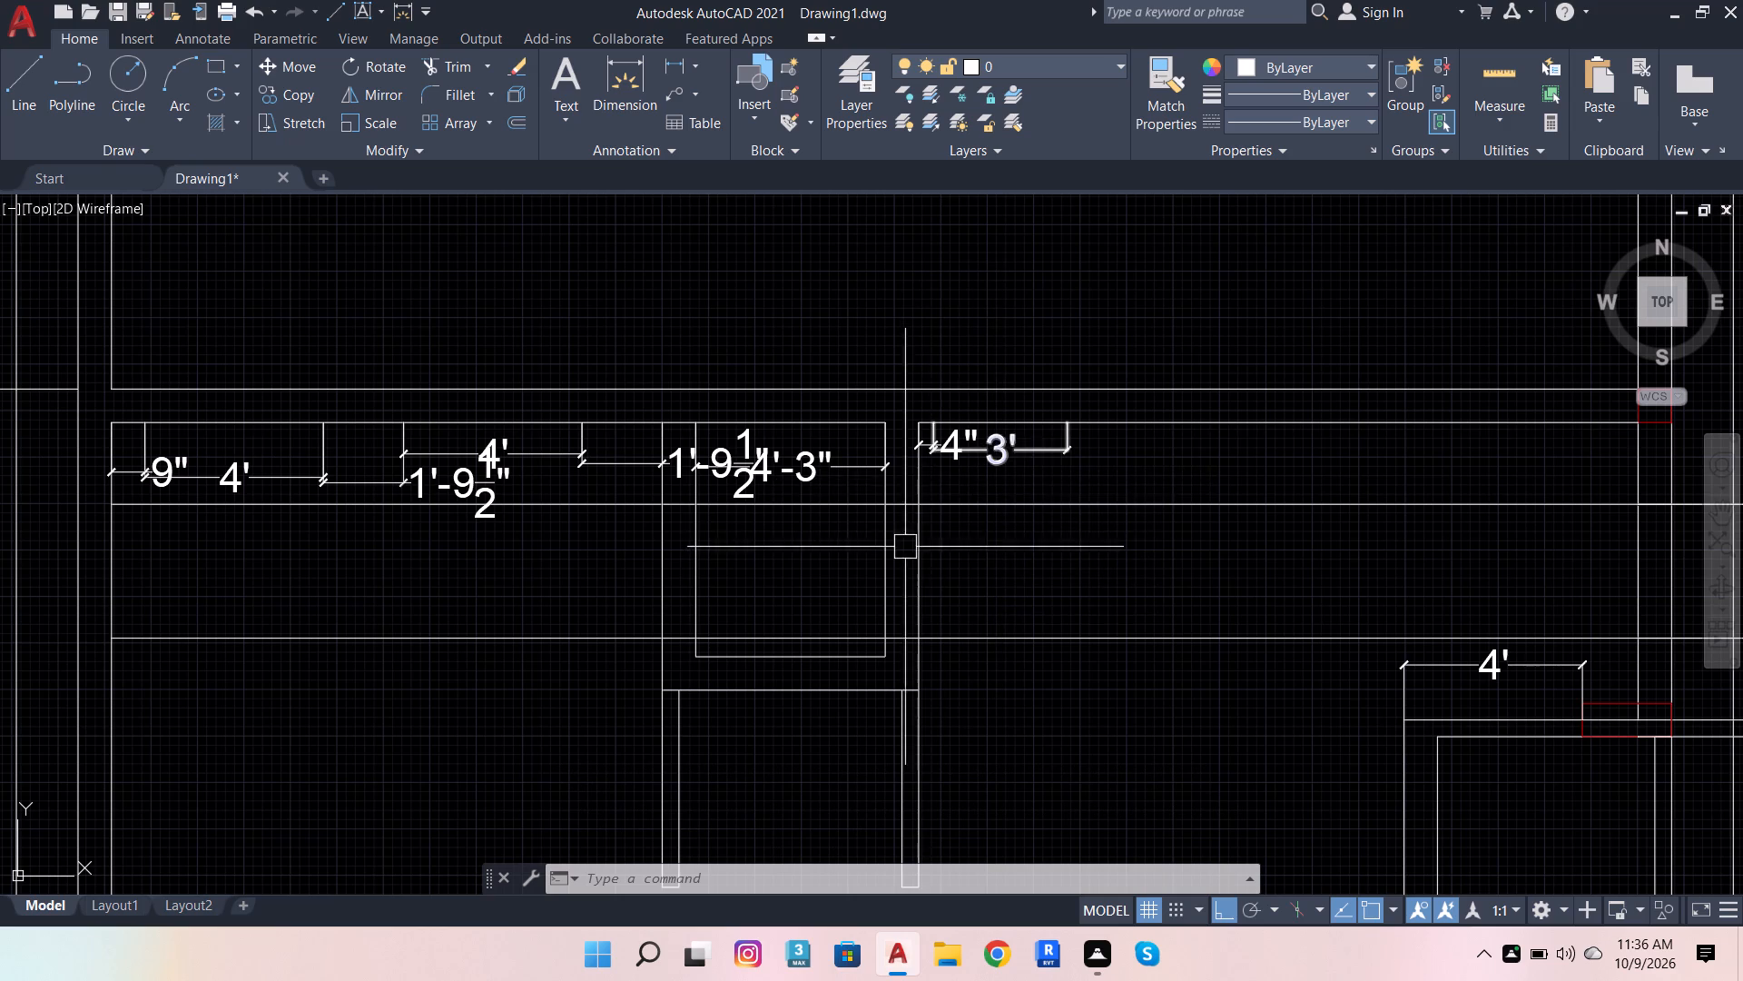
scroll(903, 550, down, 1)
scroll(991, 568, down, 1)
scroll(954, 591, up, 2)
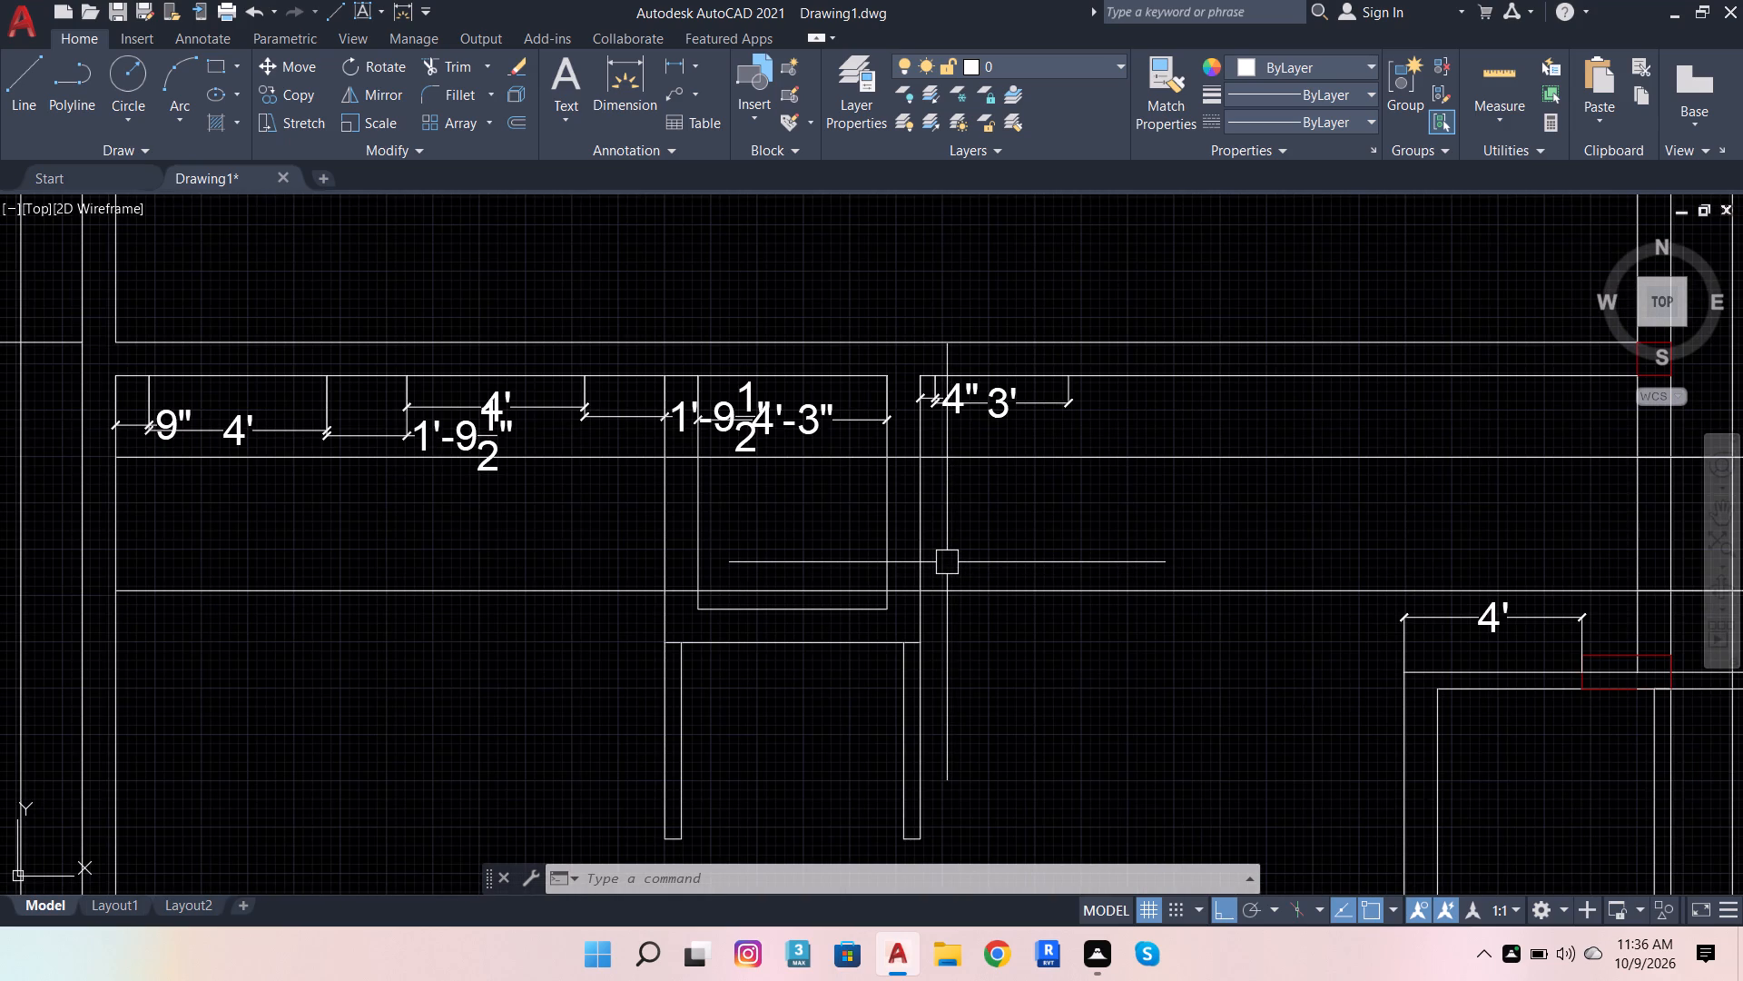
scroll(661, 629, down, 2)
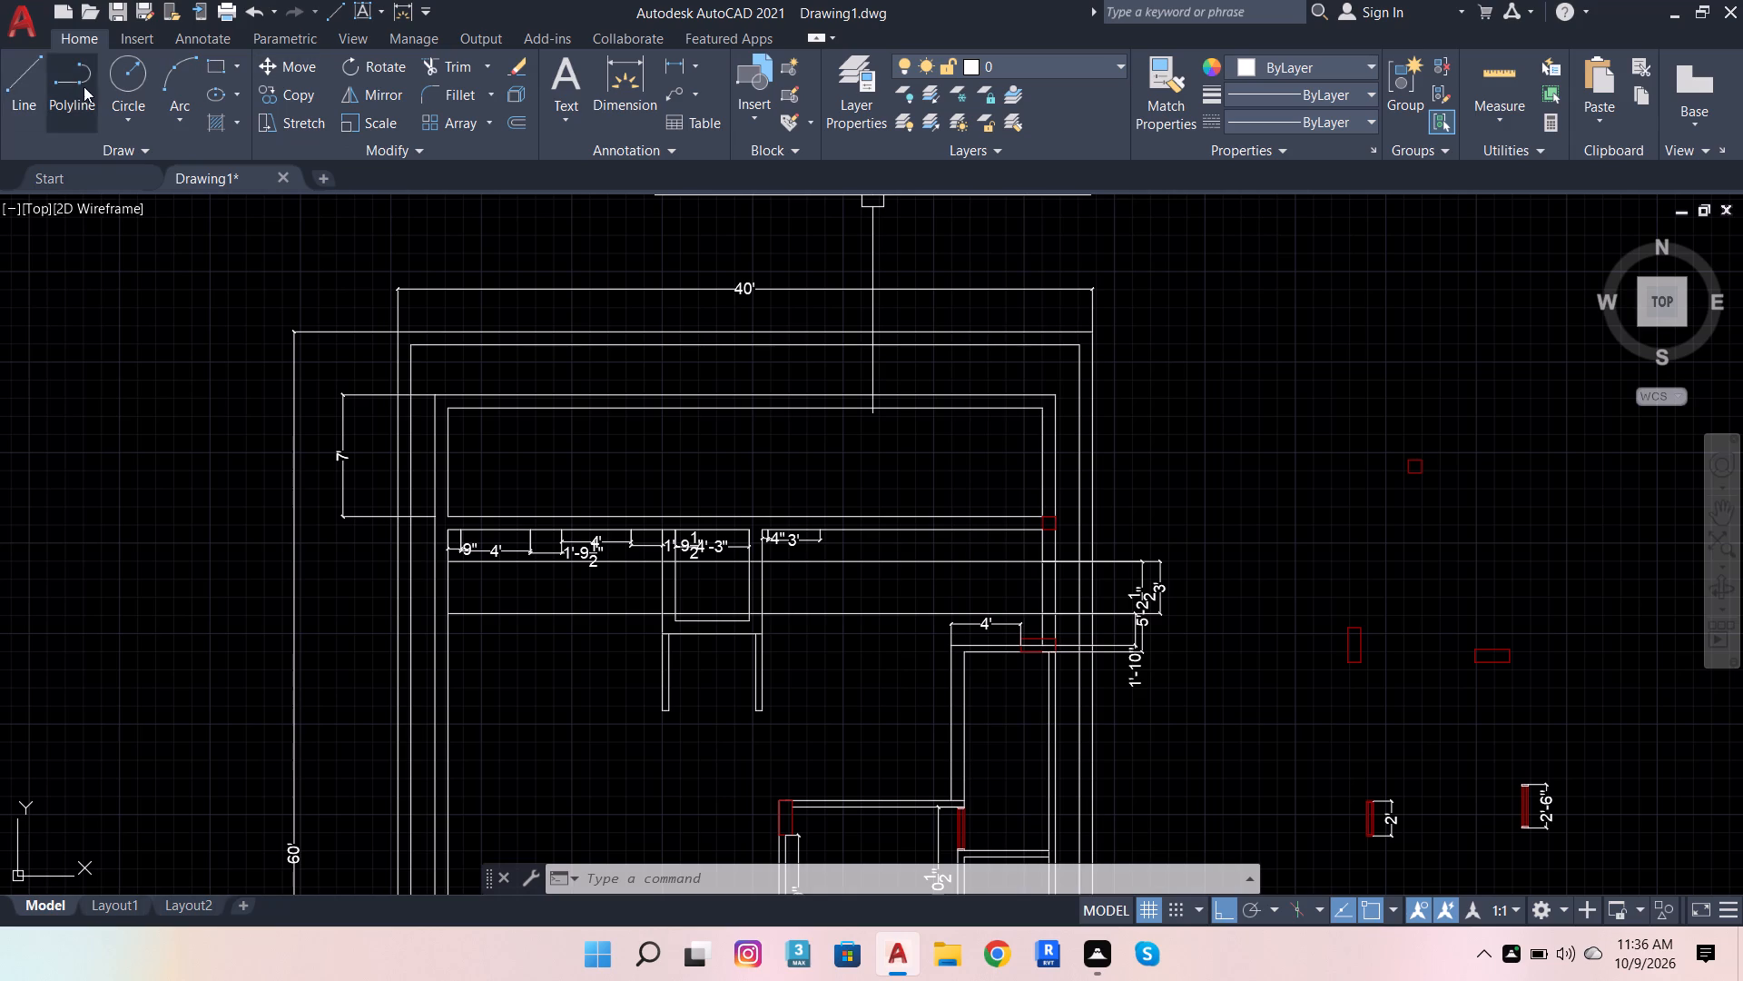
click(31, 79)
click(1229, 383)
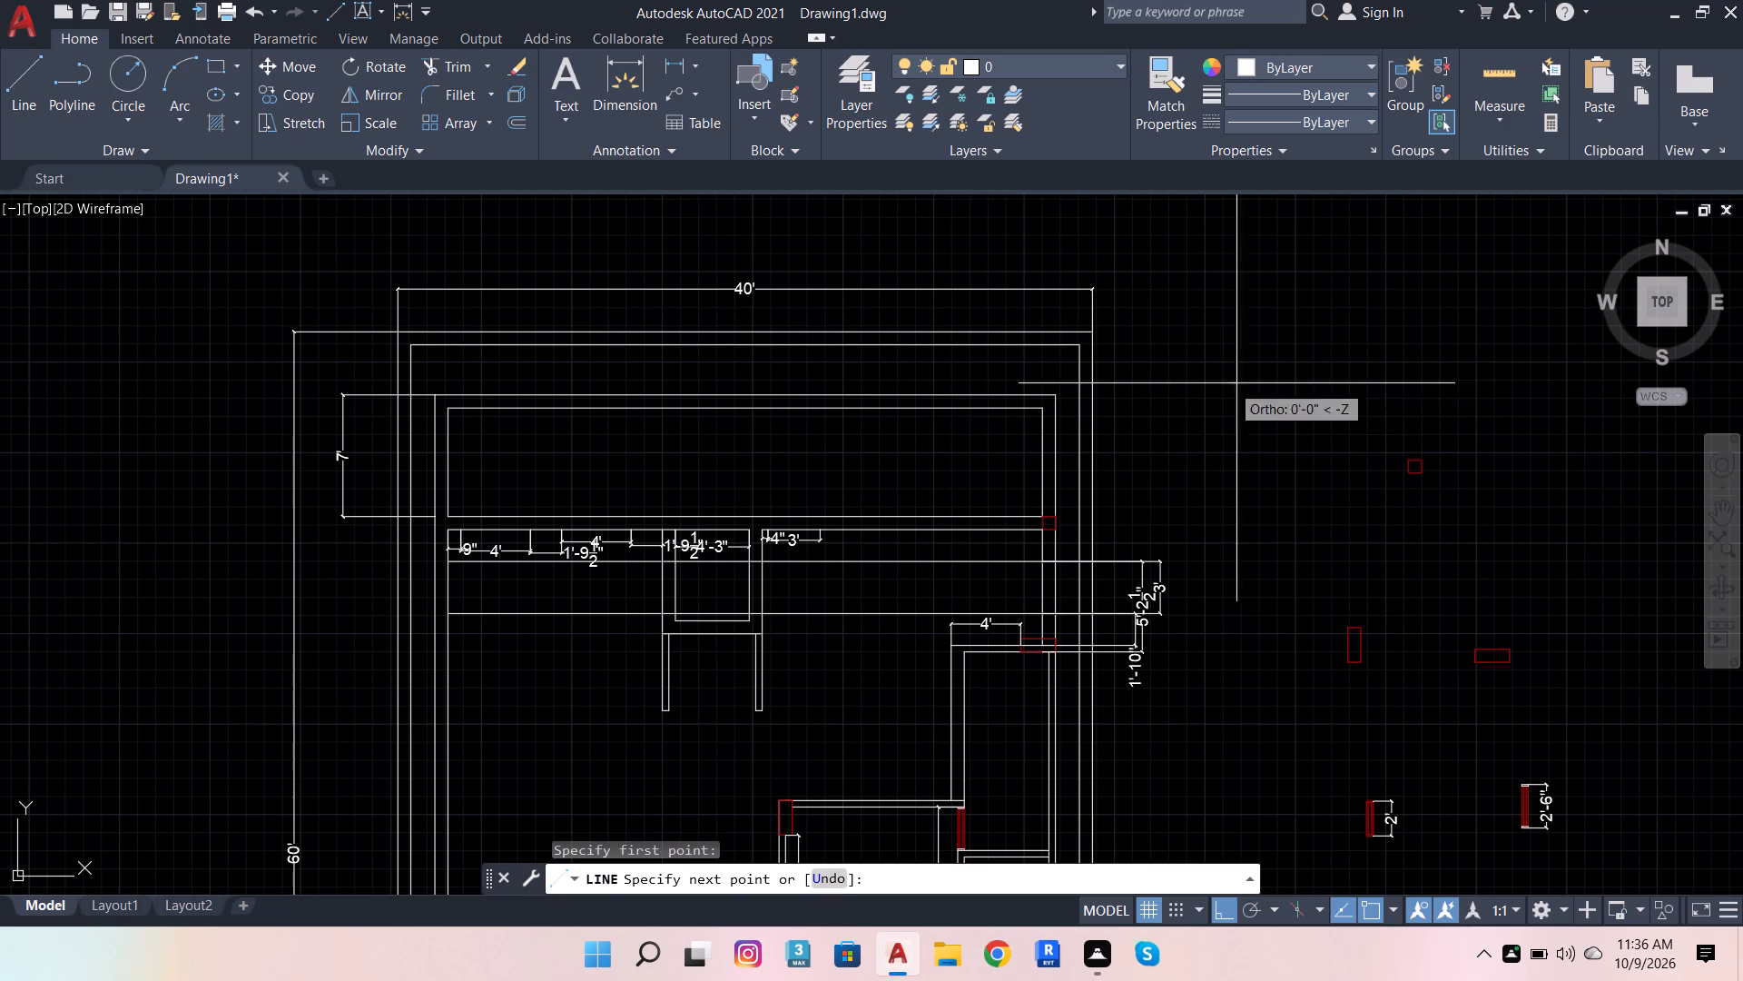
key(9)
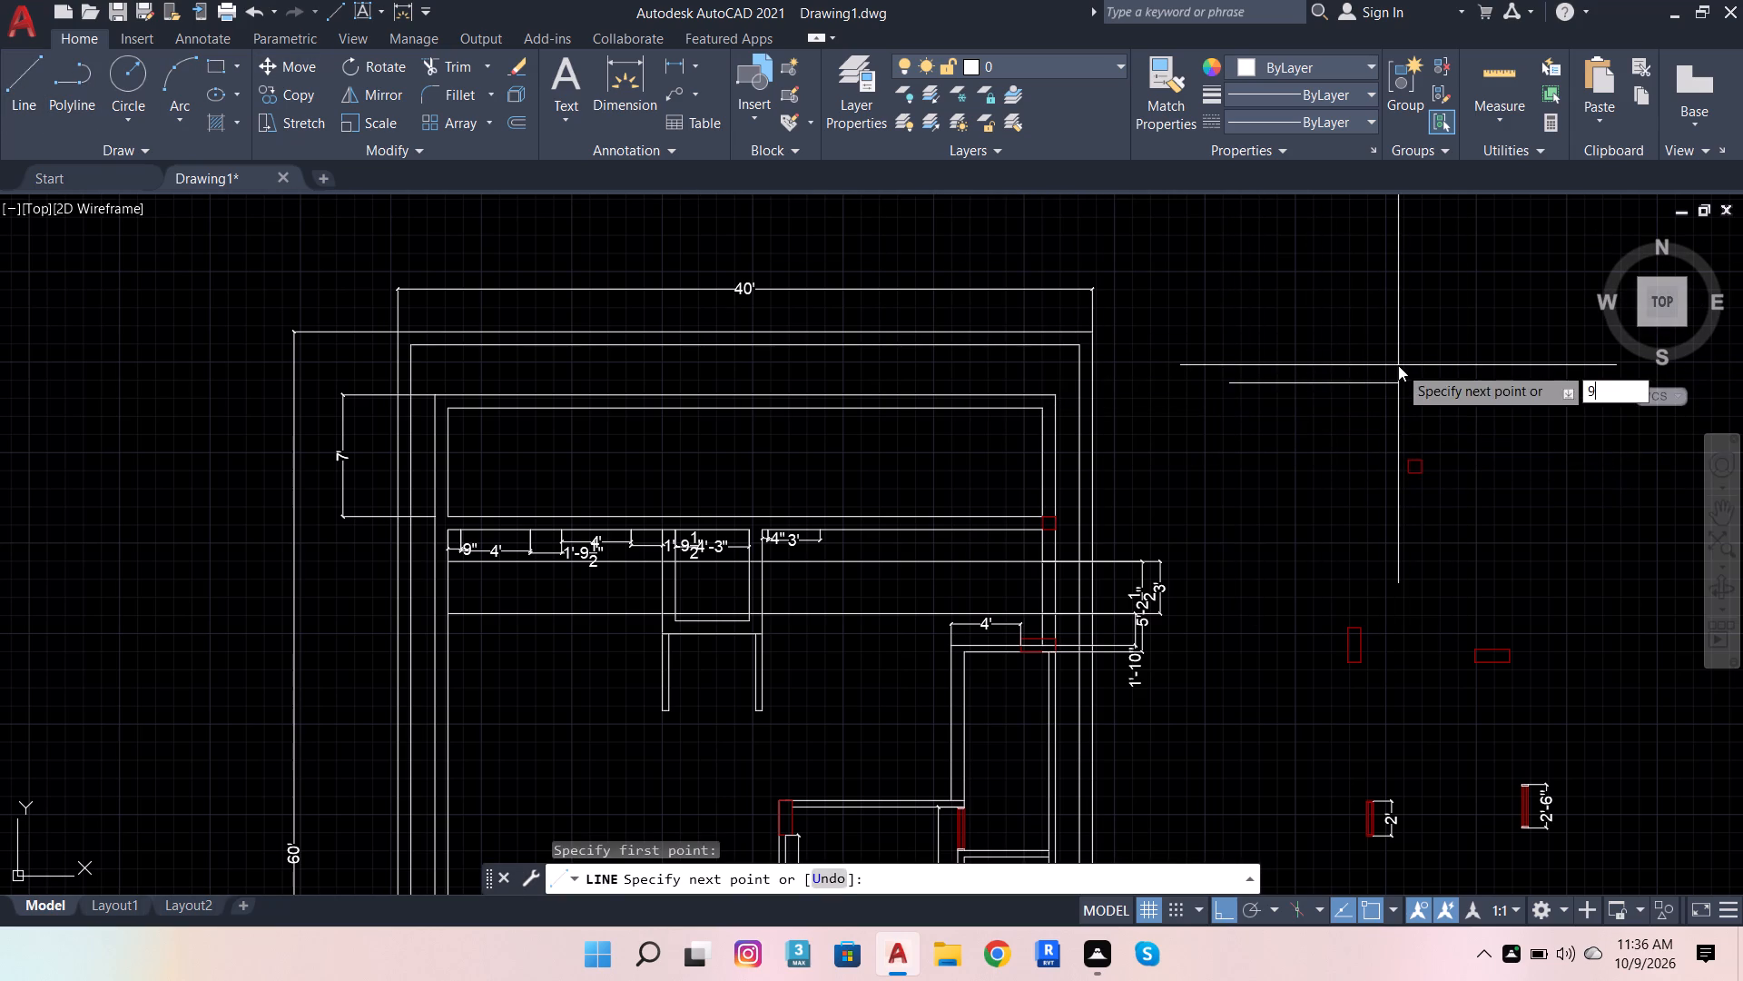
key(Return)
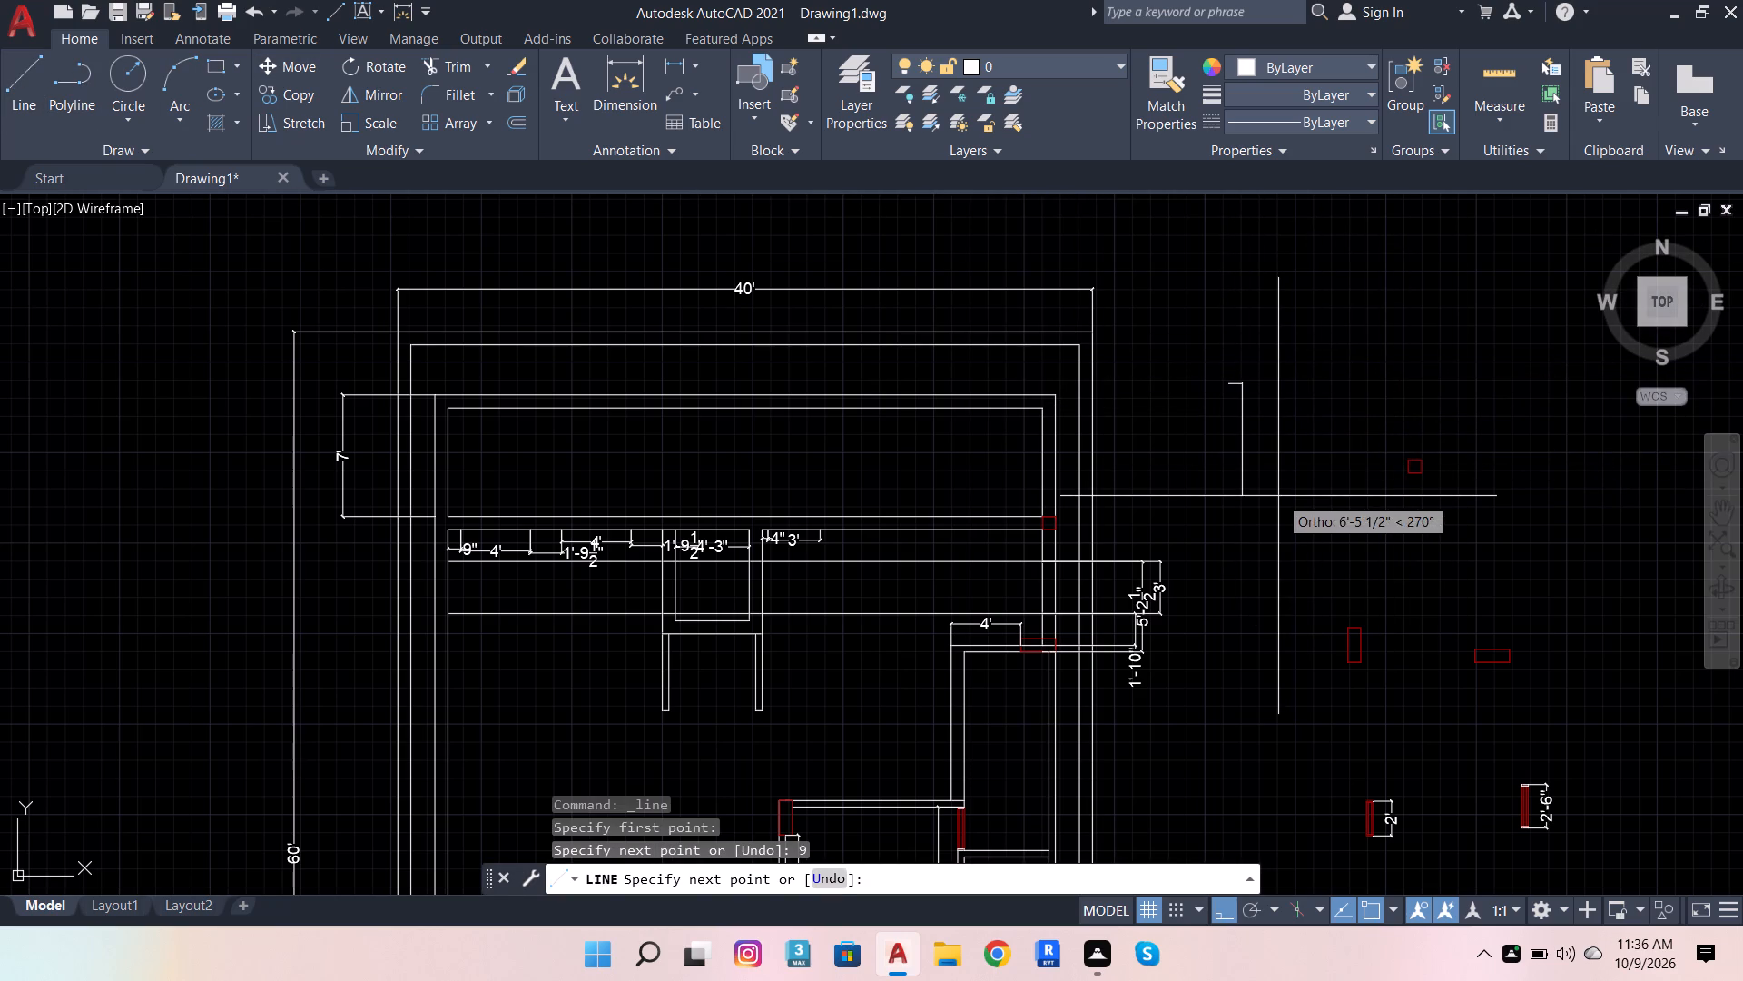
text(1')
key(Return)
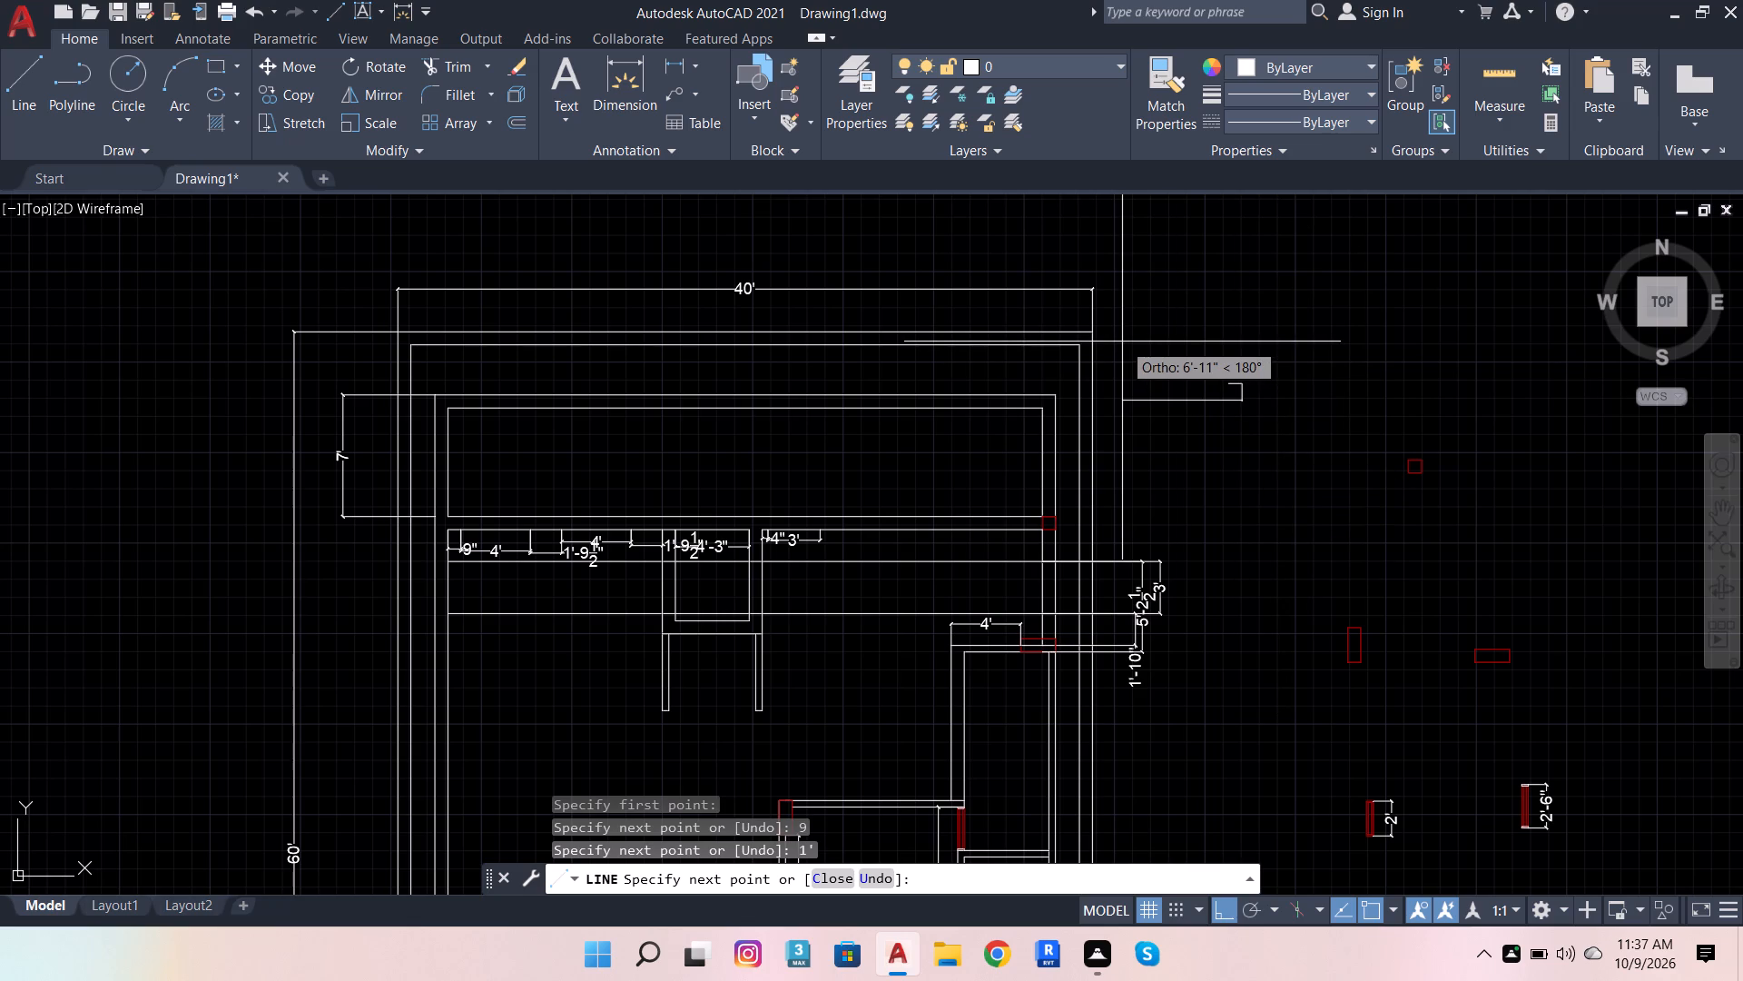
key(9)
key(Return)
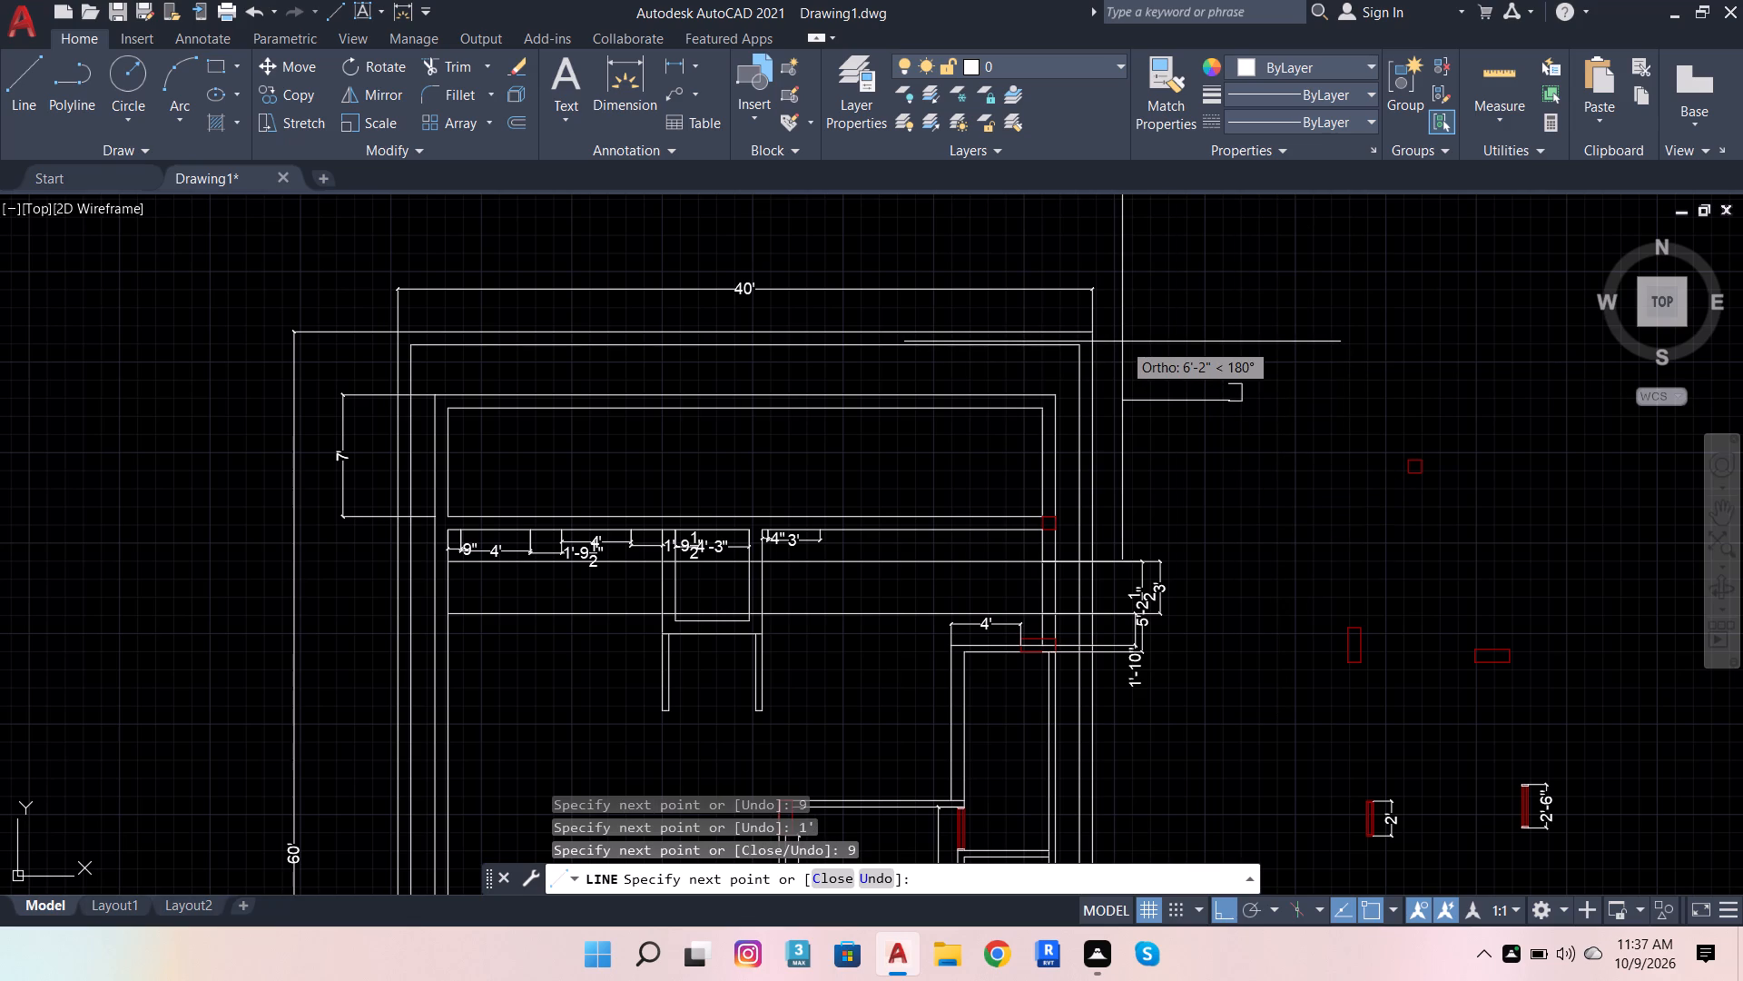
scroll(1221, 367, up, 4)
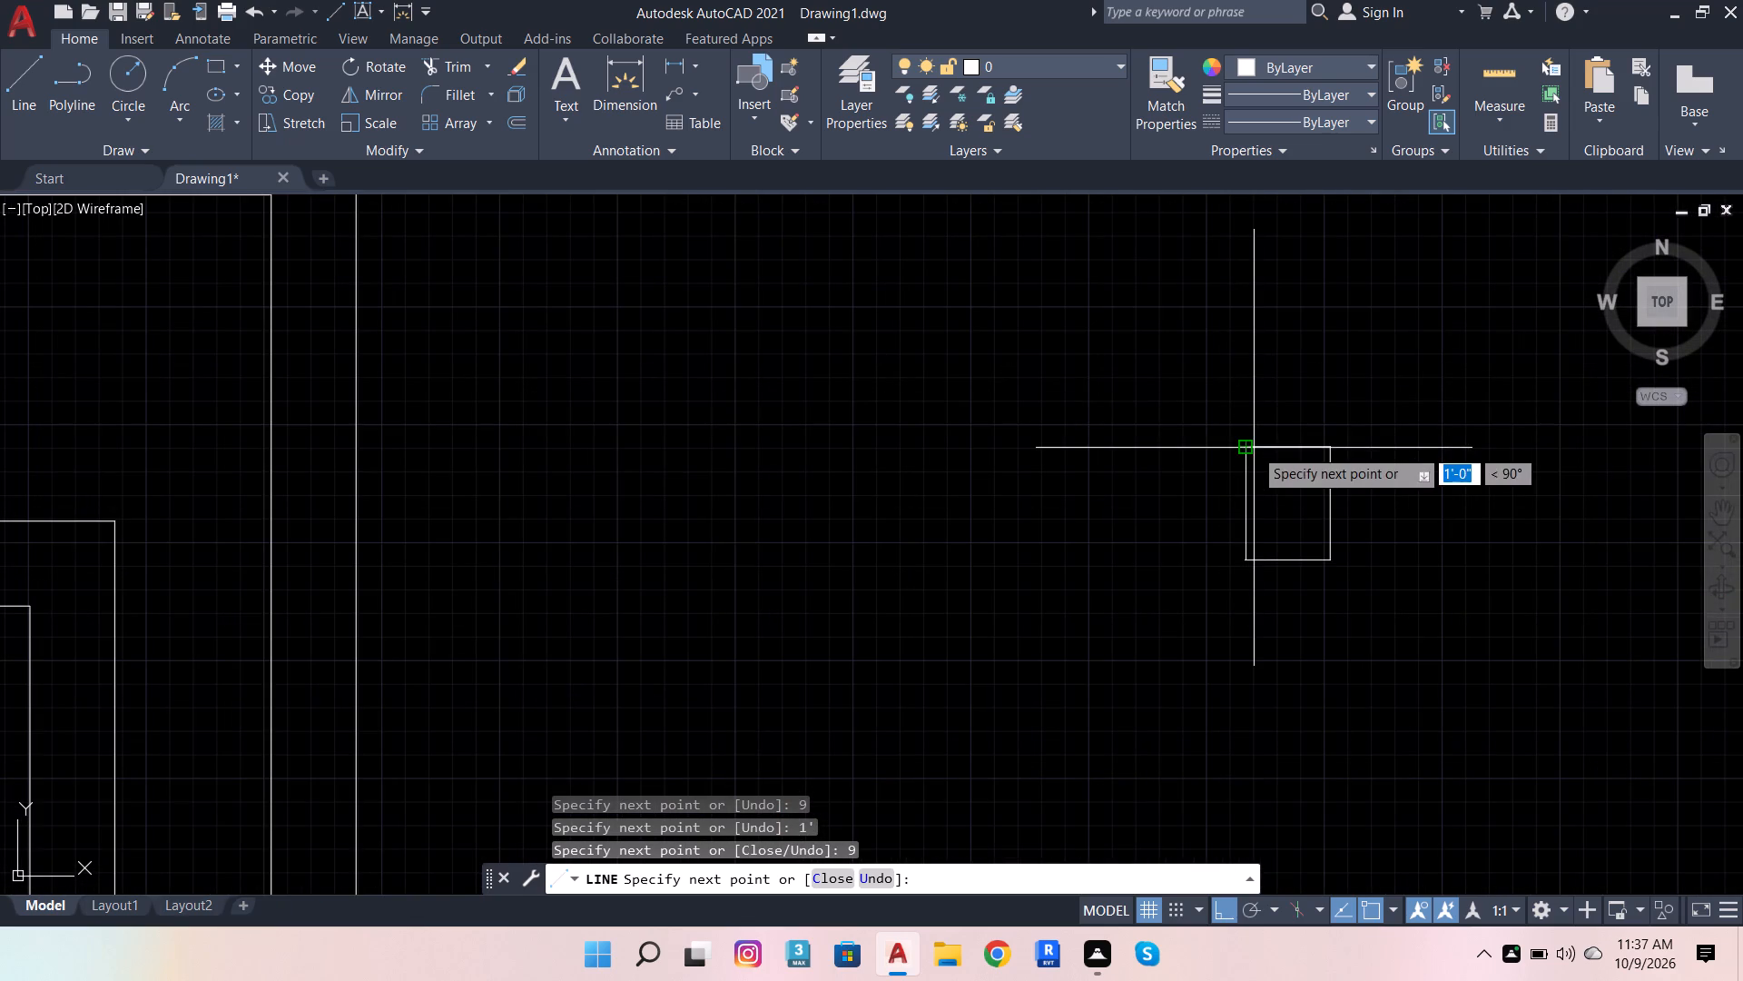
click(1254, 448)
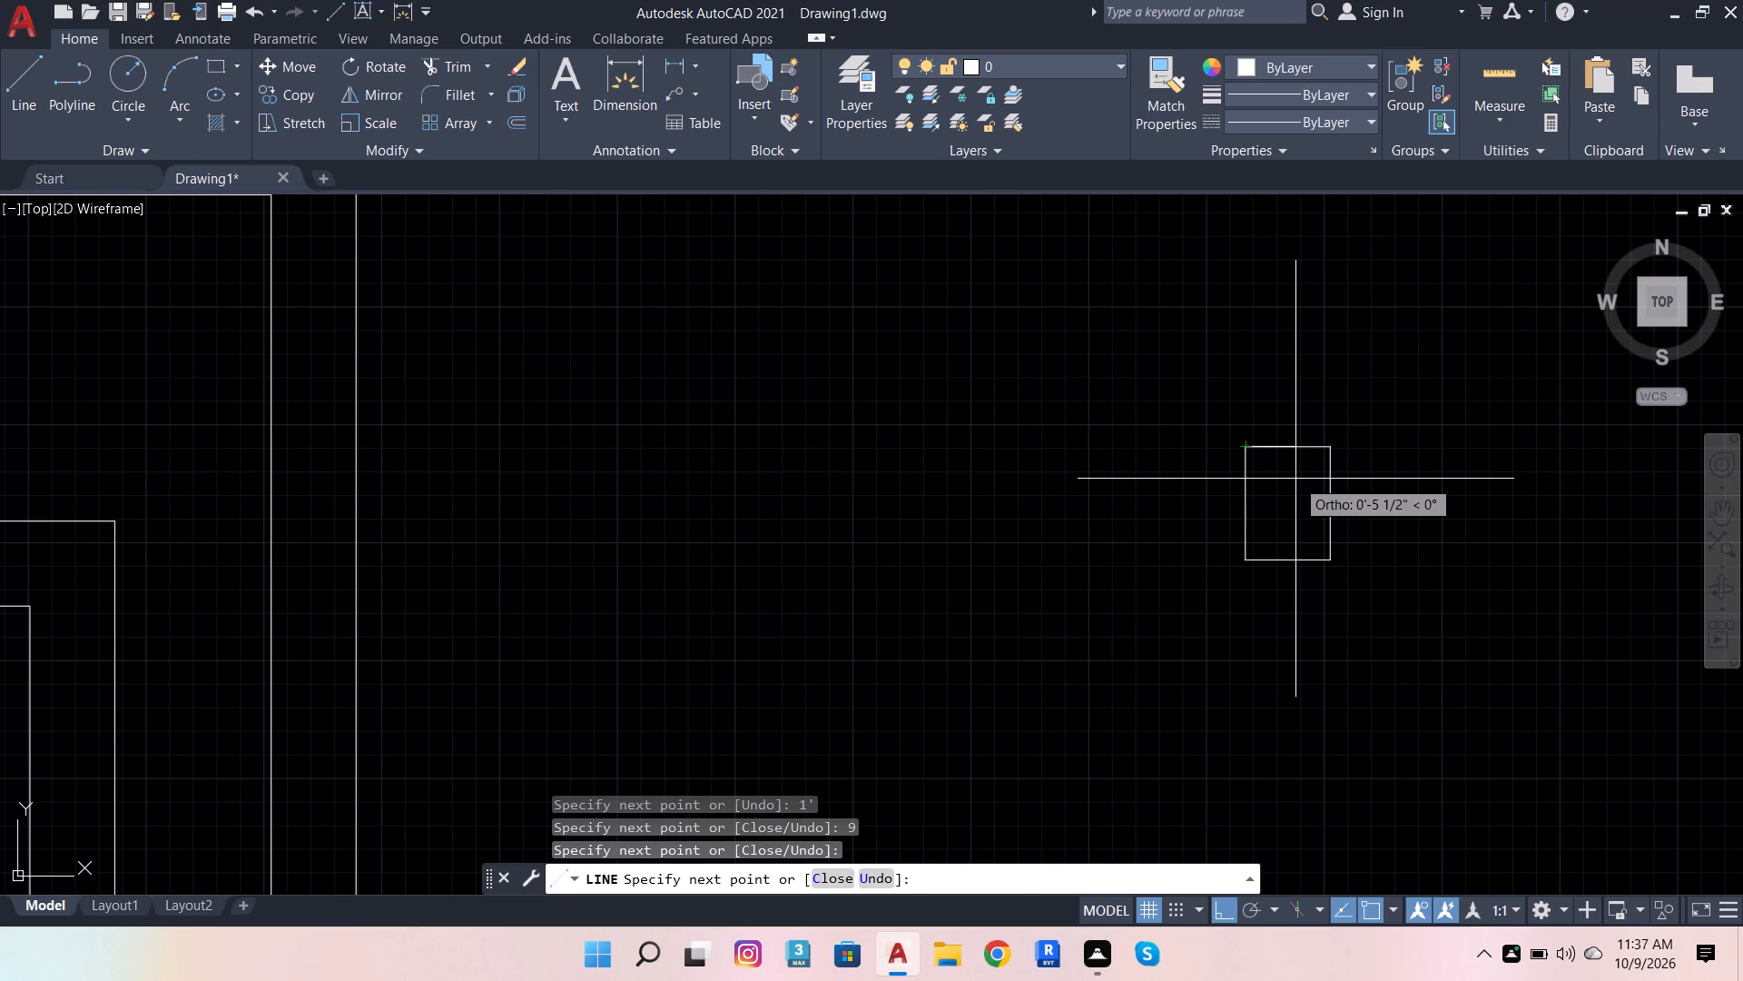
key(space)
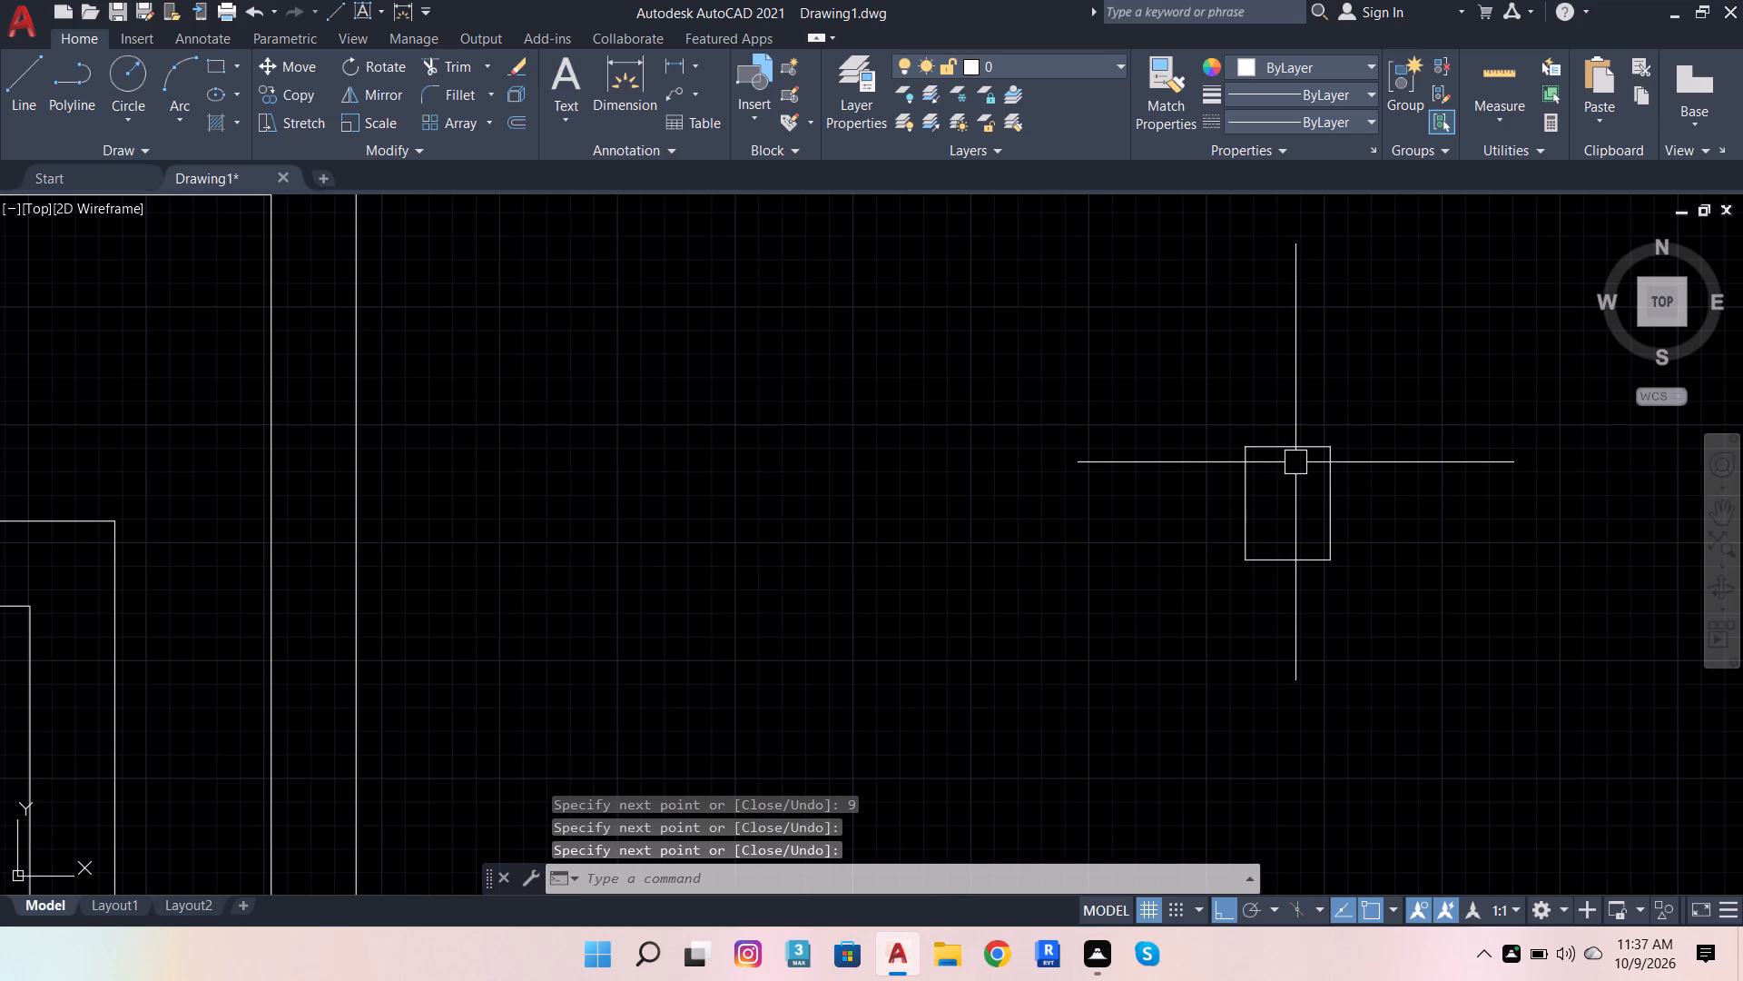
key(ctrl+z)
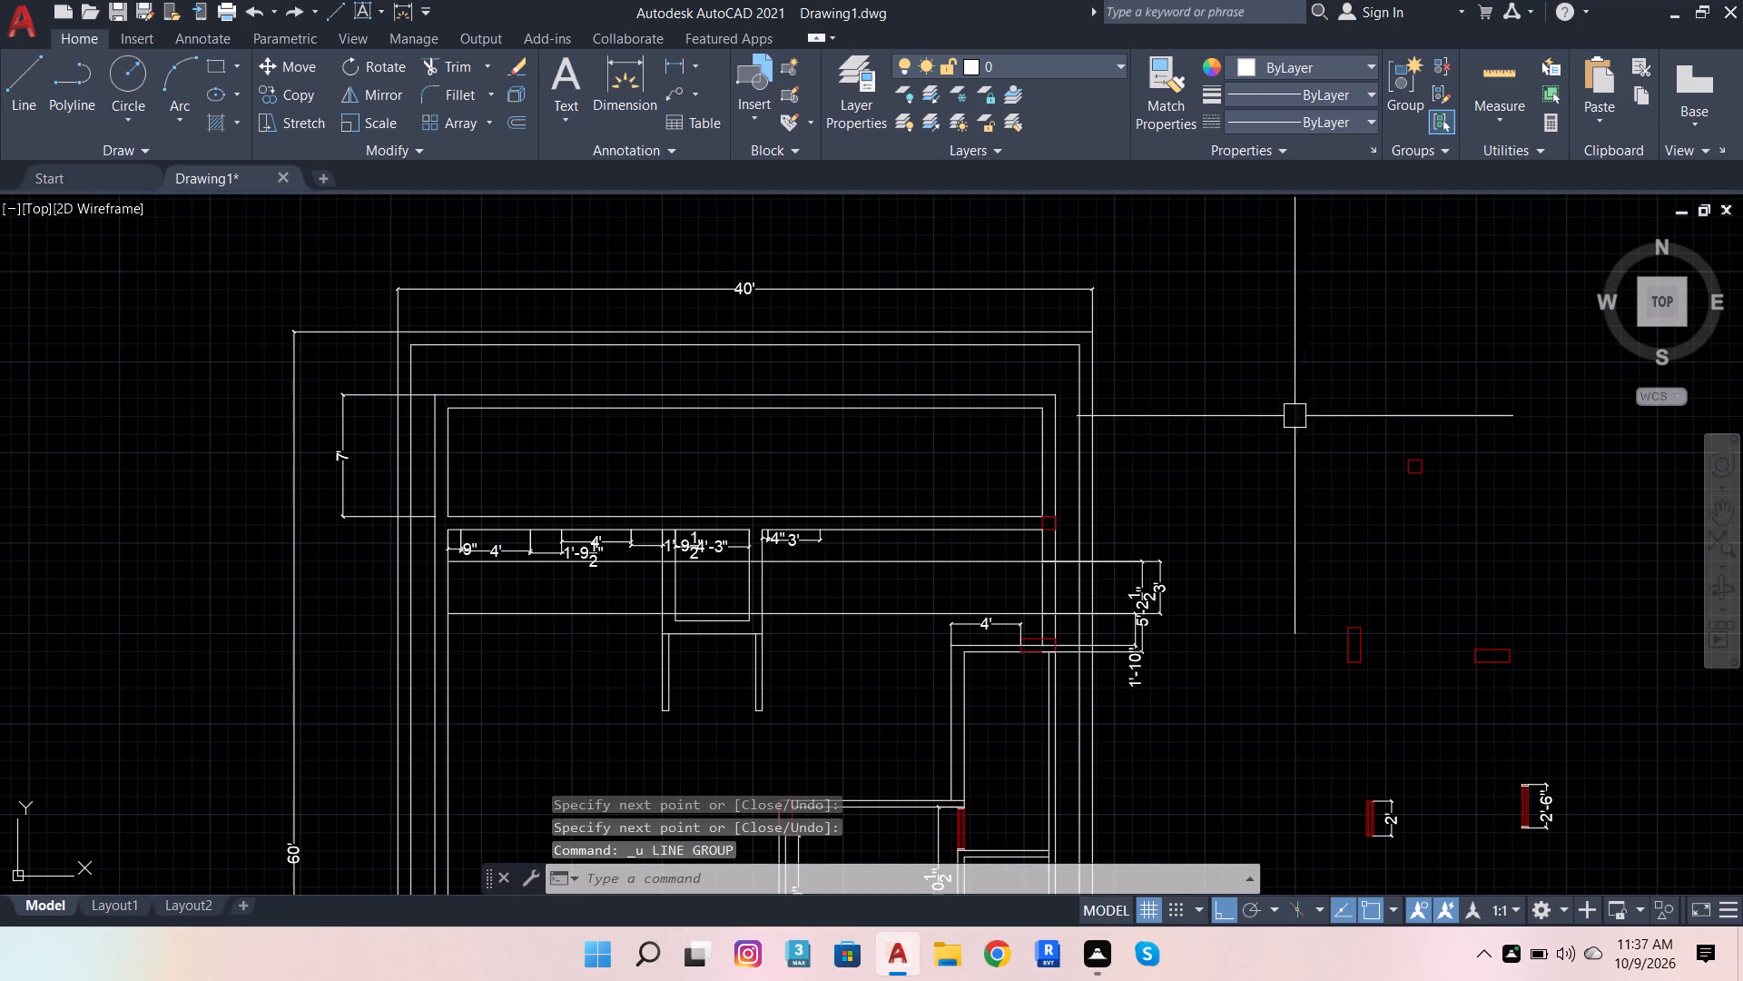
Draw a closed rectangle of lines, 9" wide by 1' high, in the empty area east of the plan's northeast corner.
click(21, 66)
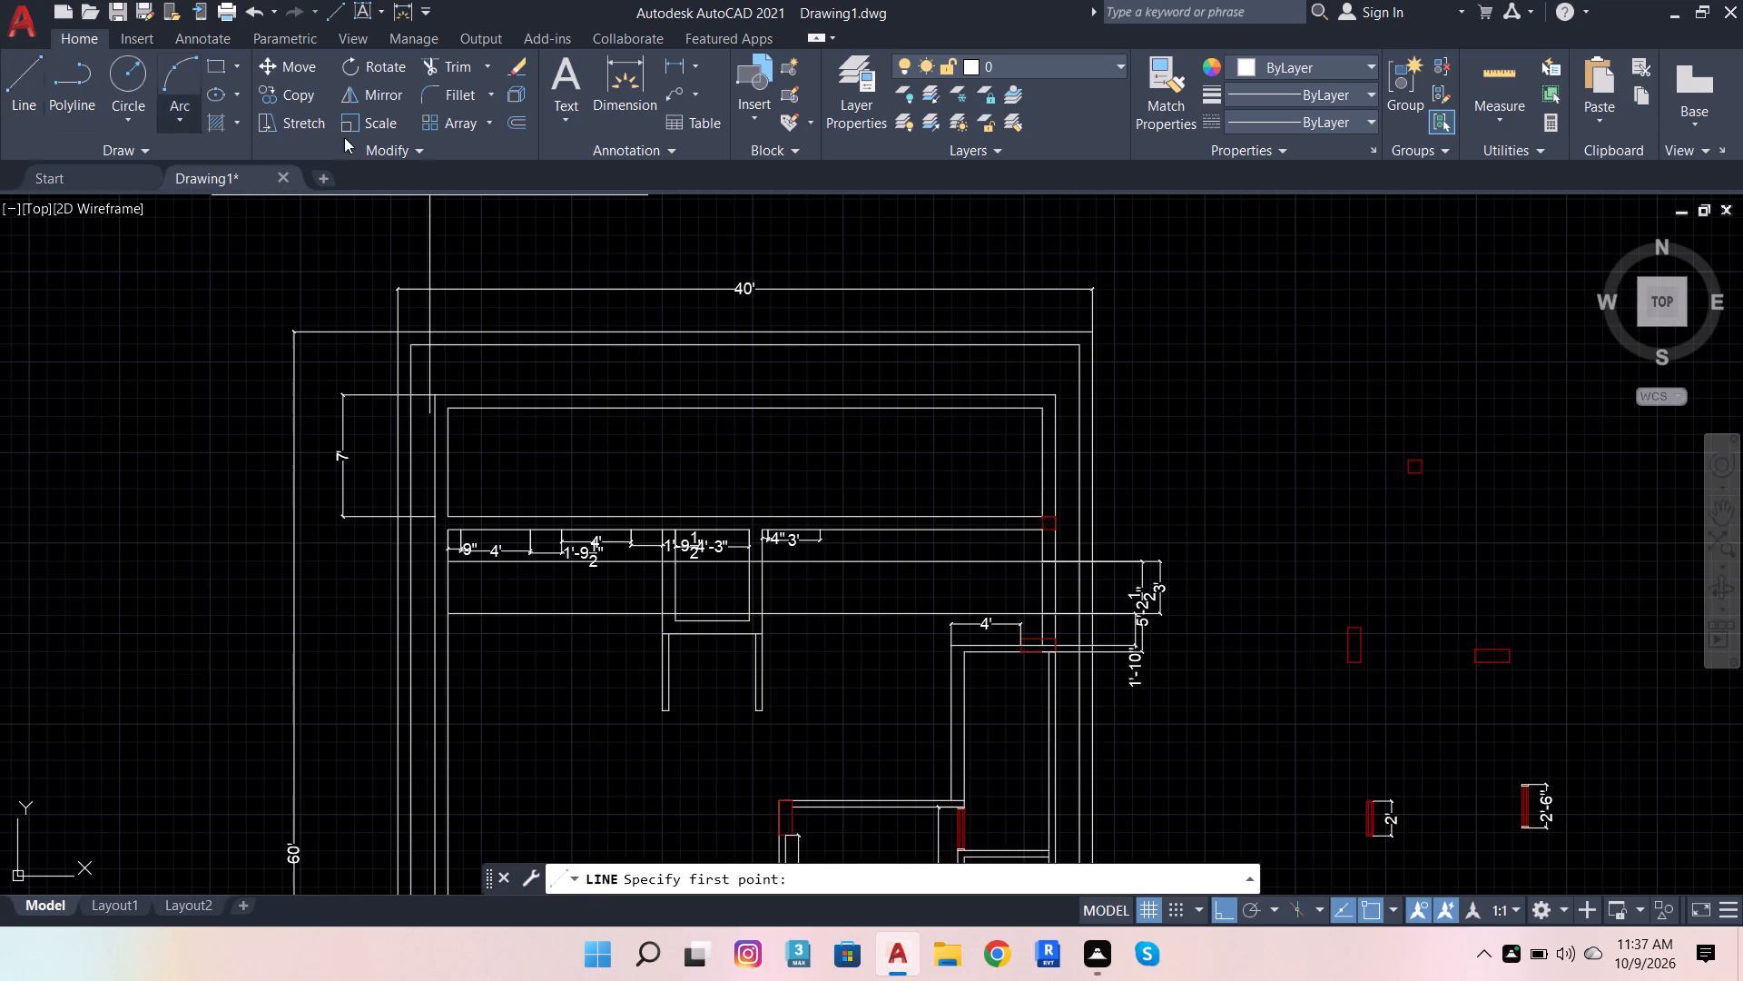
scroll(1196, 413, up, 2)
click(1146, 451)
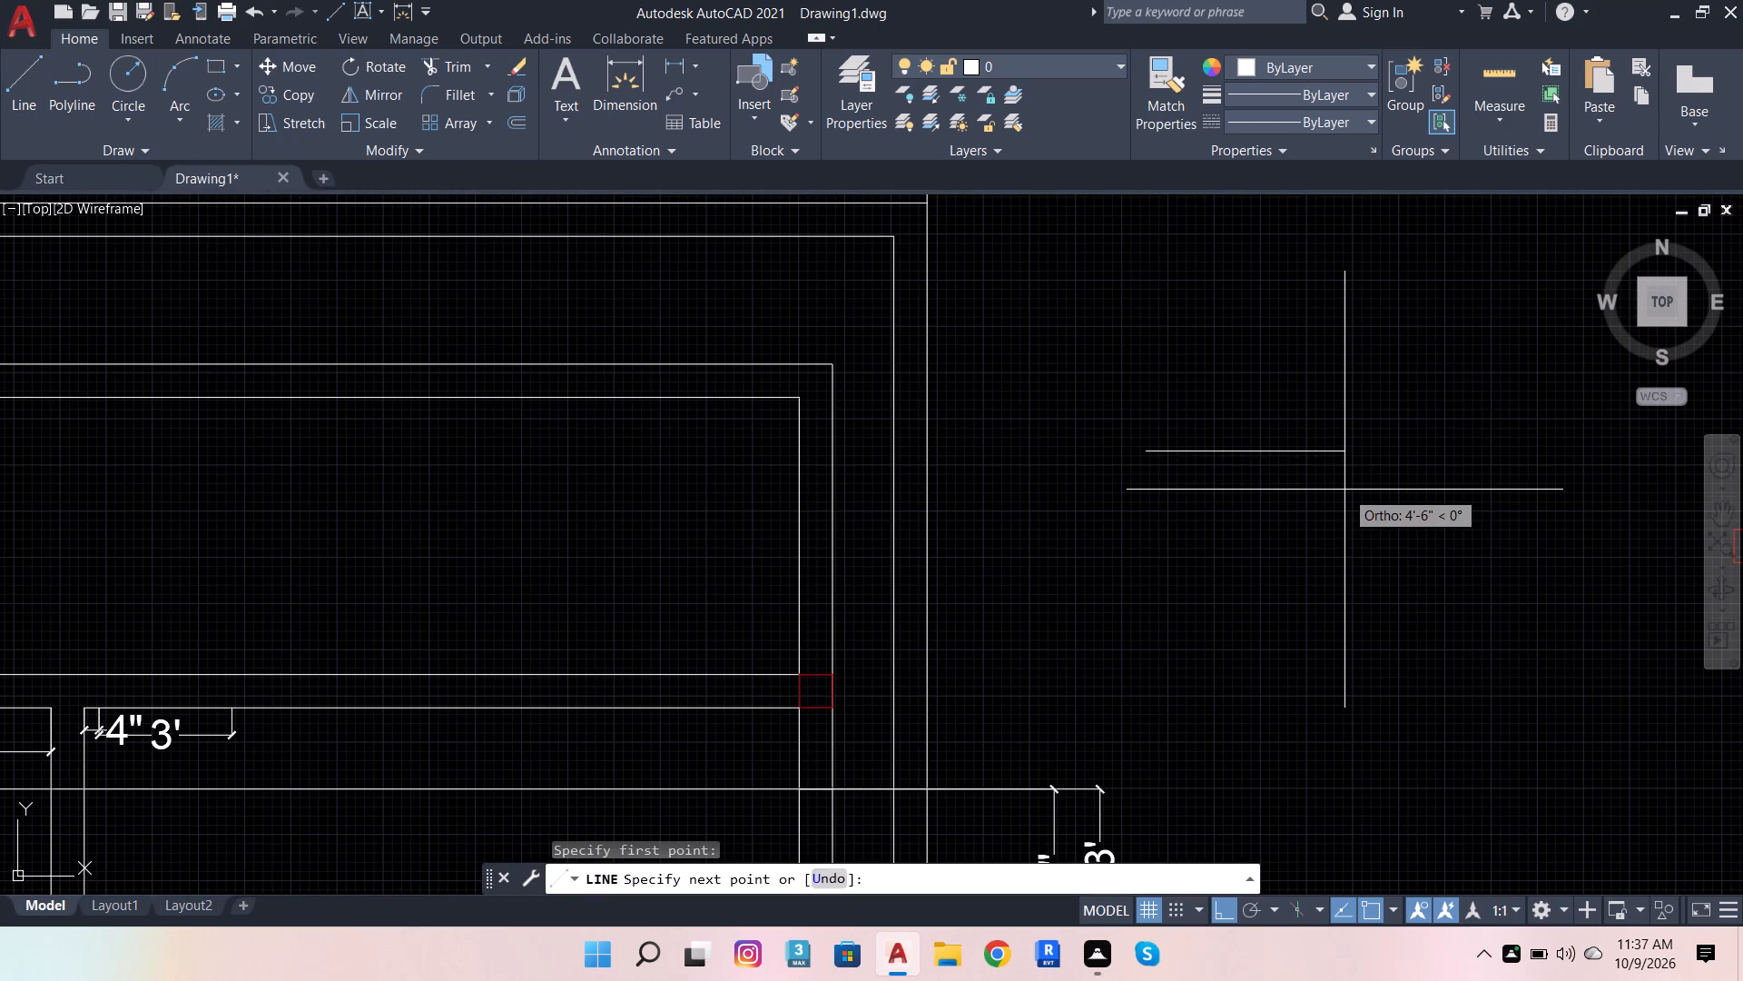
key(9)
key(Return)
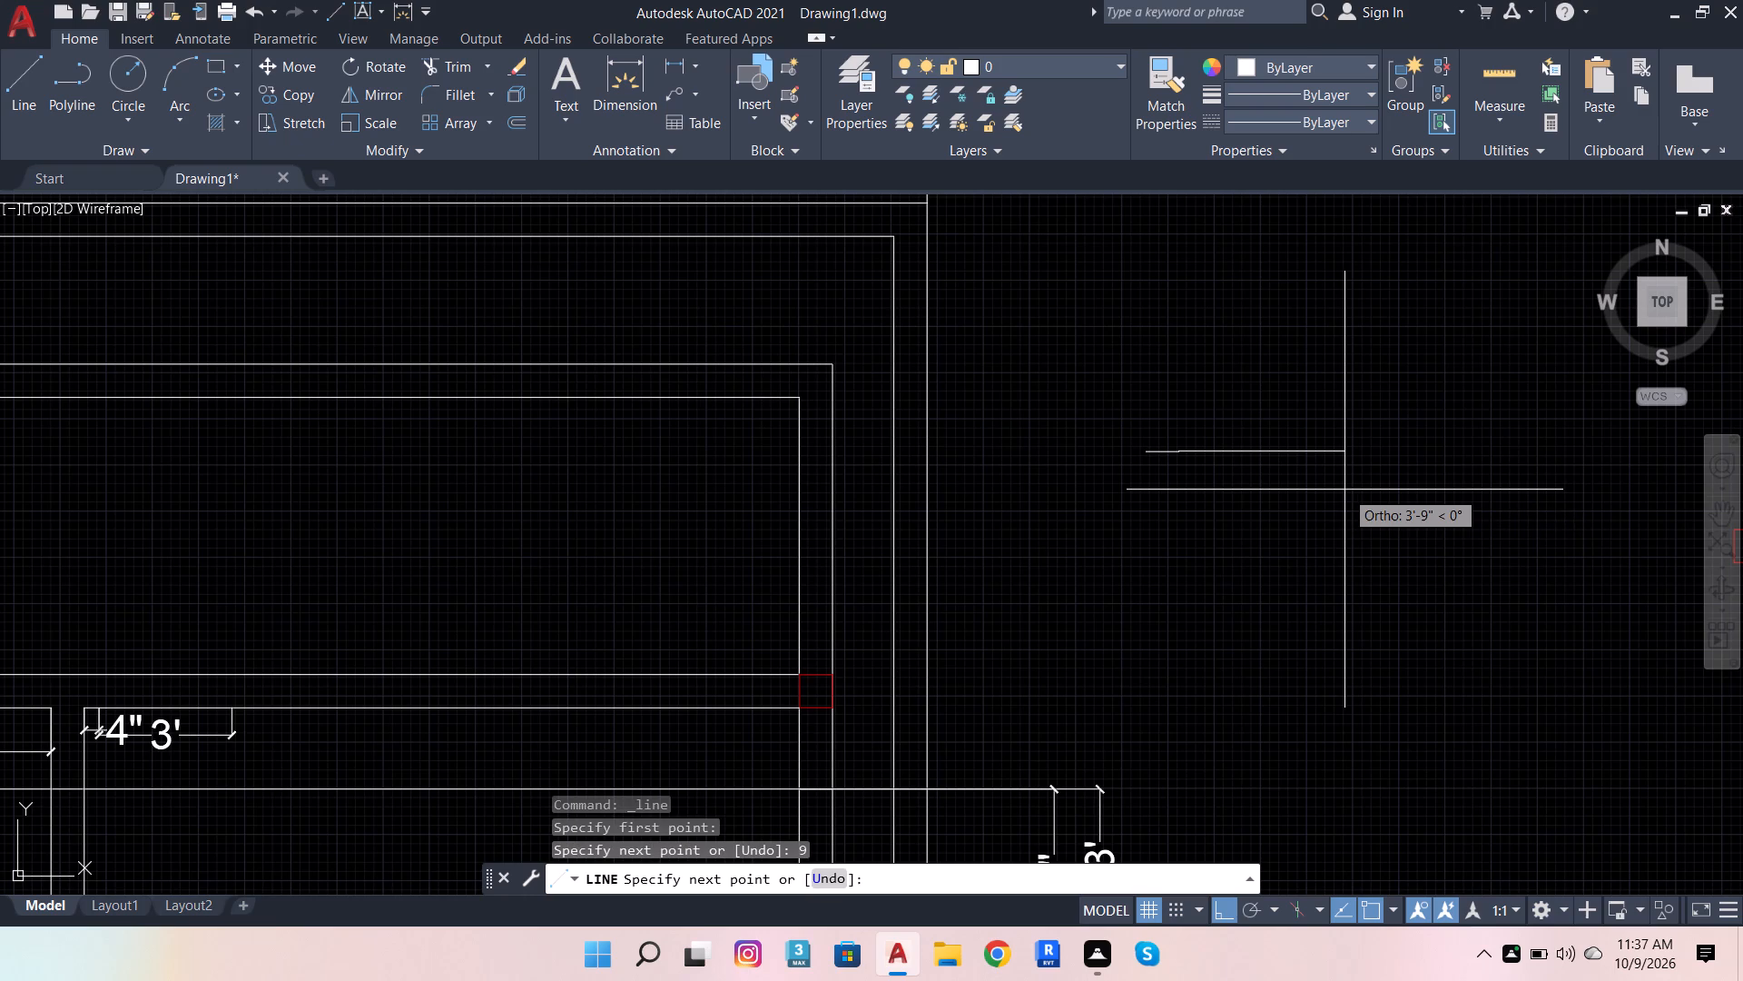
text(1')
key(Return)
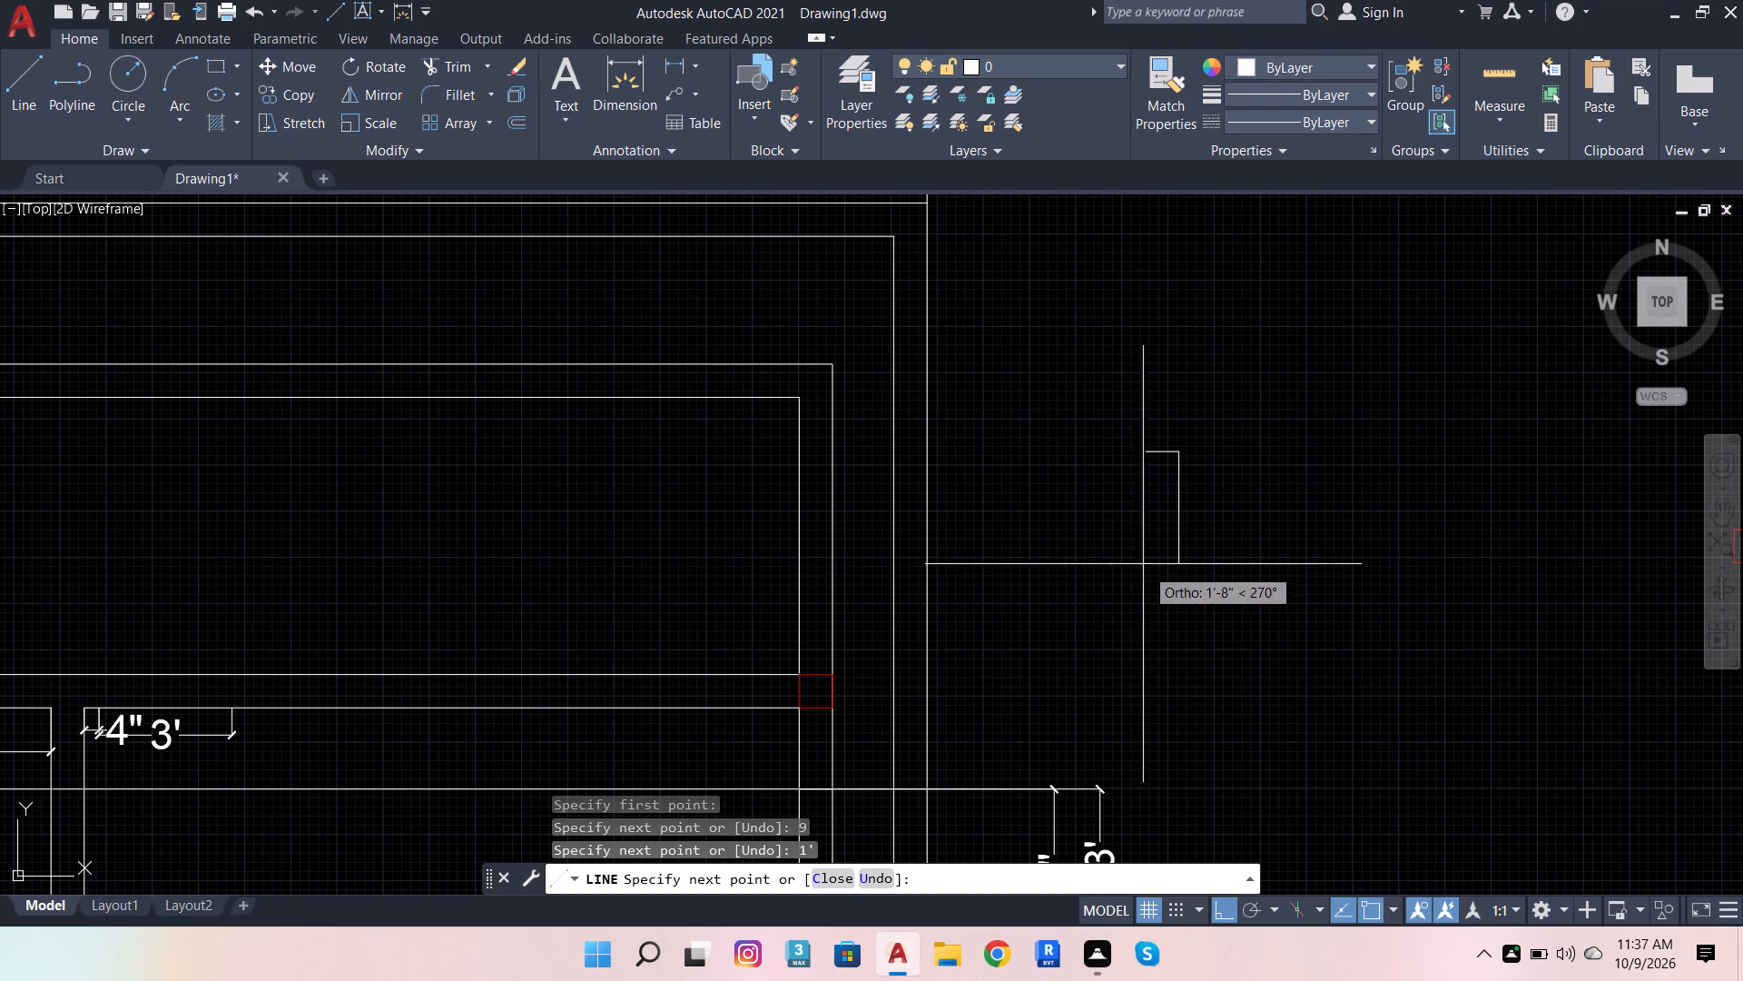
key(9)
key(Return)
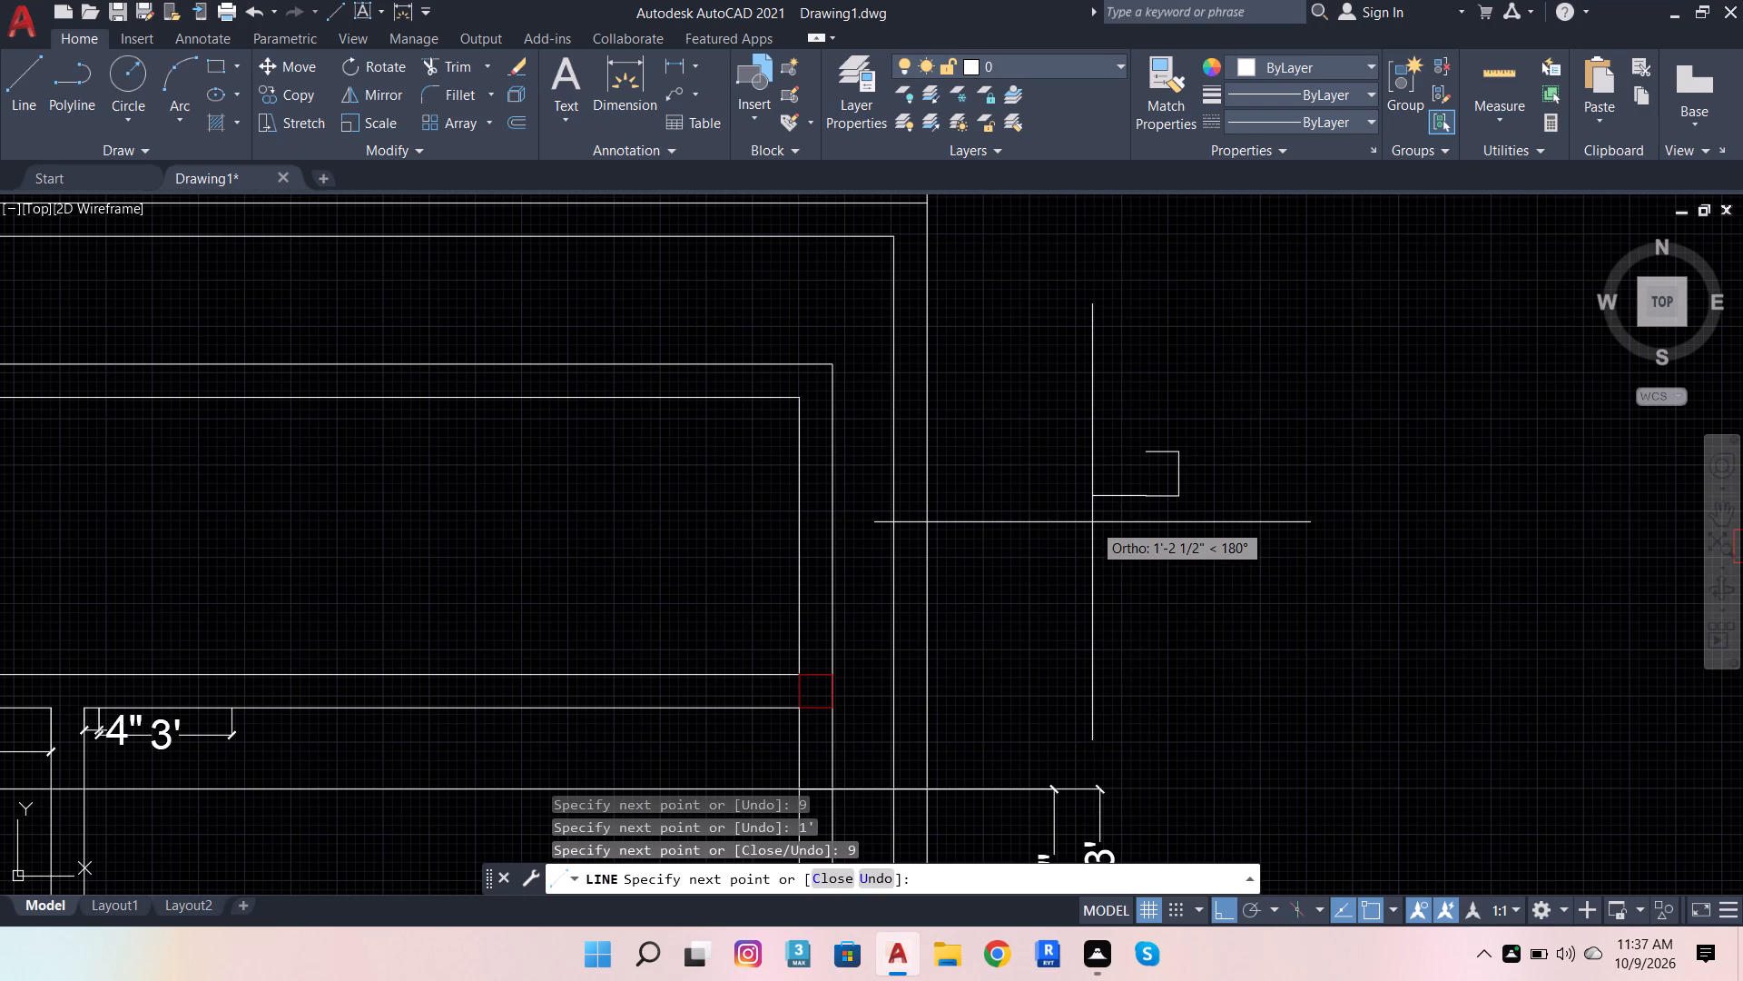
click(1143, 451)
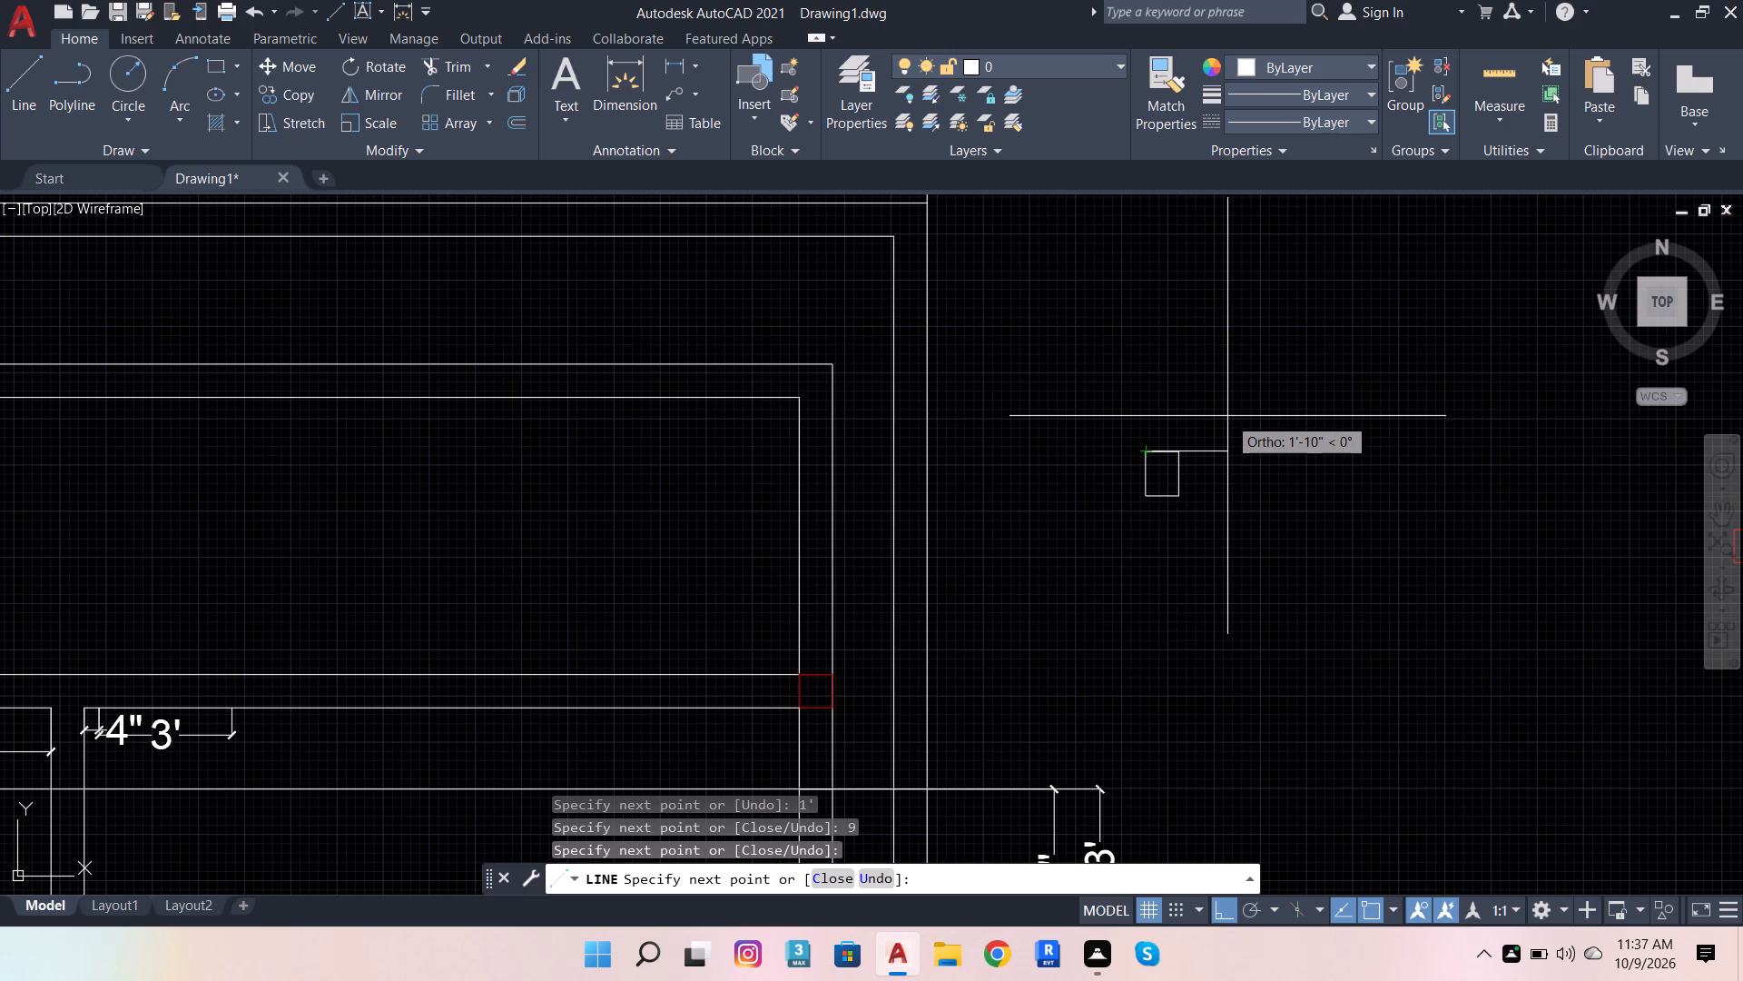
key(Escape)
Put the four lines of the new 9" by 1' rectangle on Layer1.
click(1138, 371)
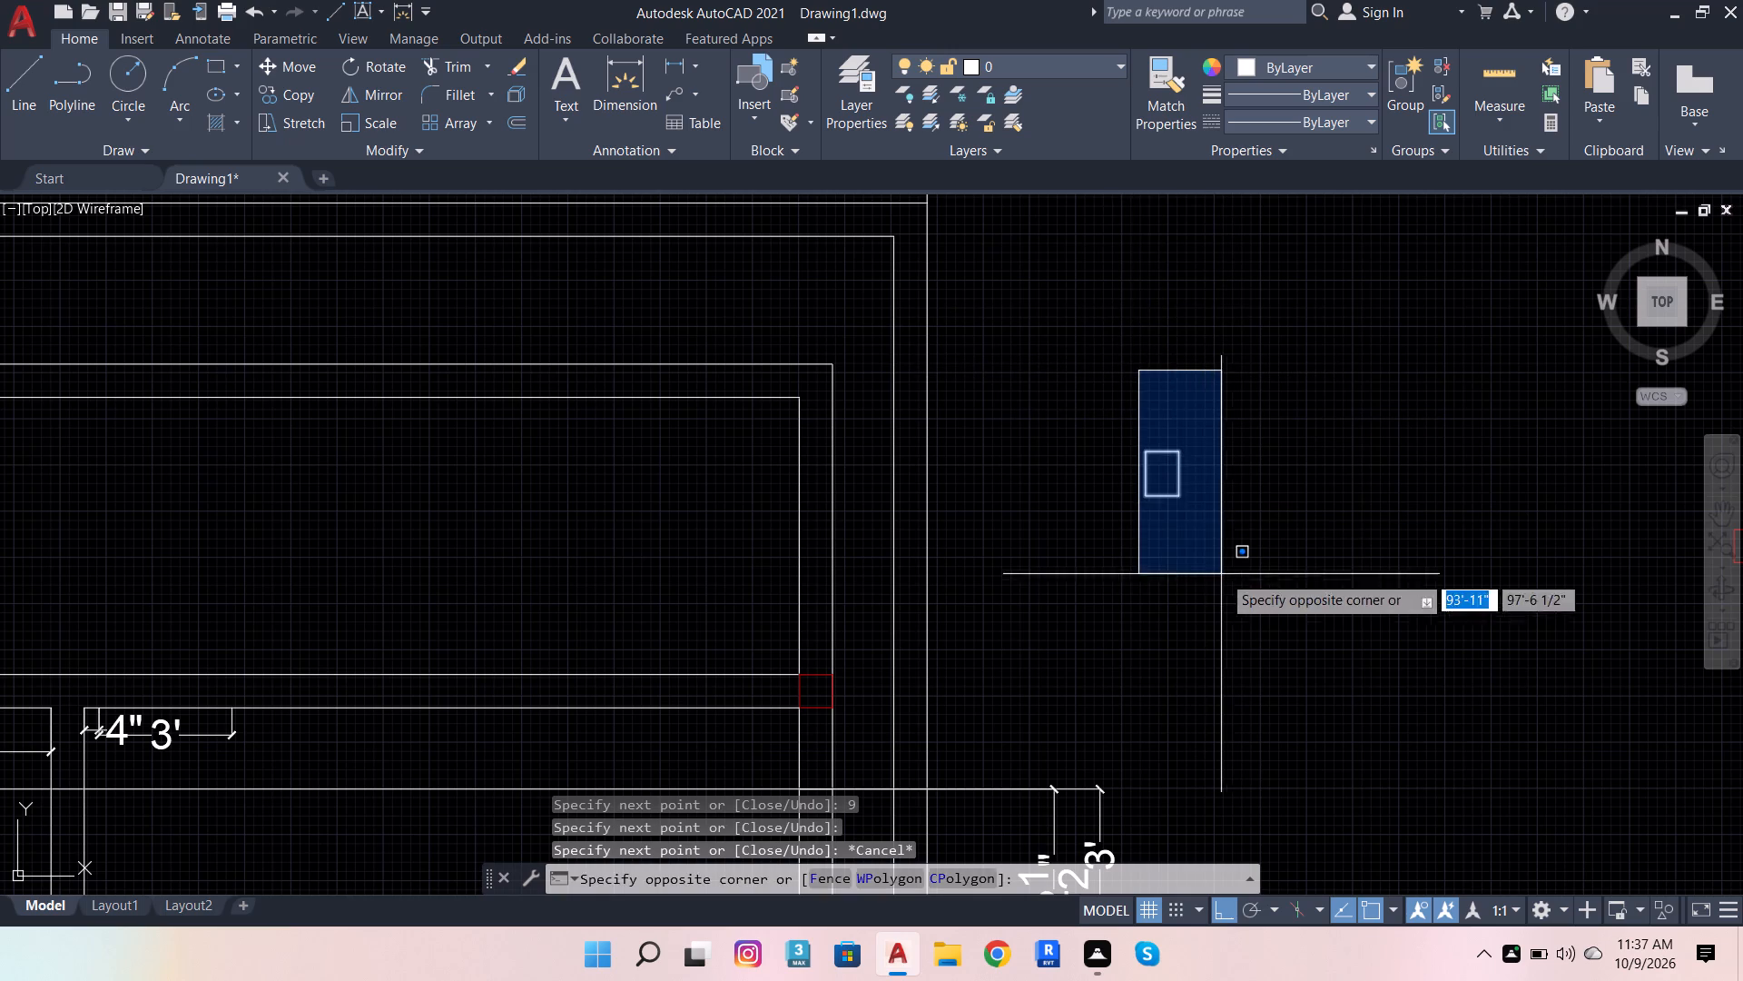
click(1239, 599)
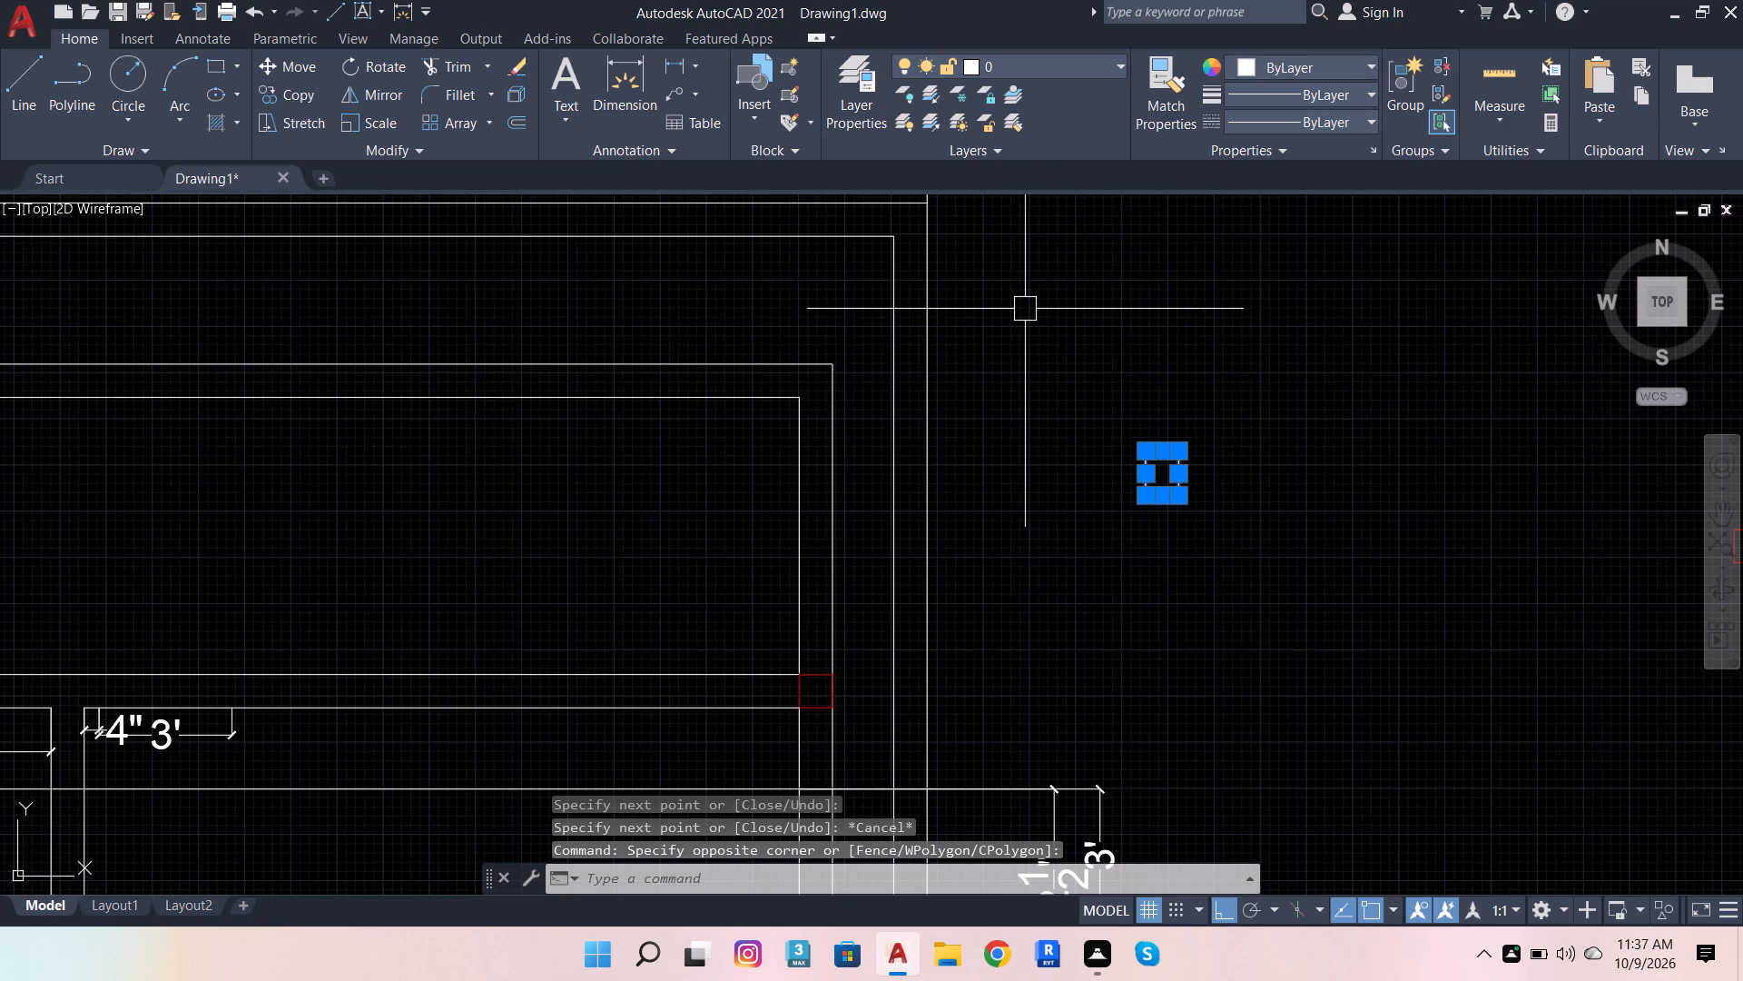
click(1095, 54)
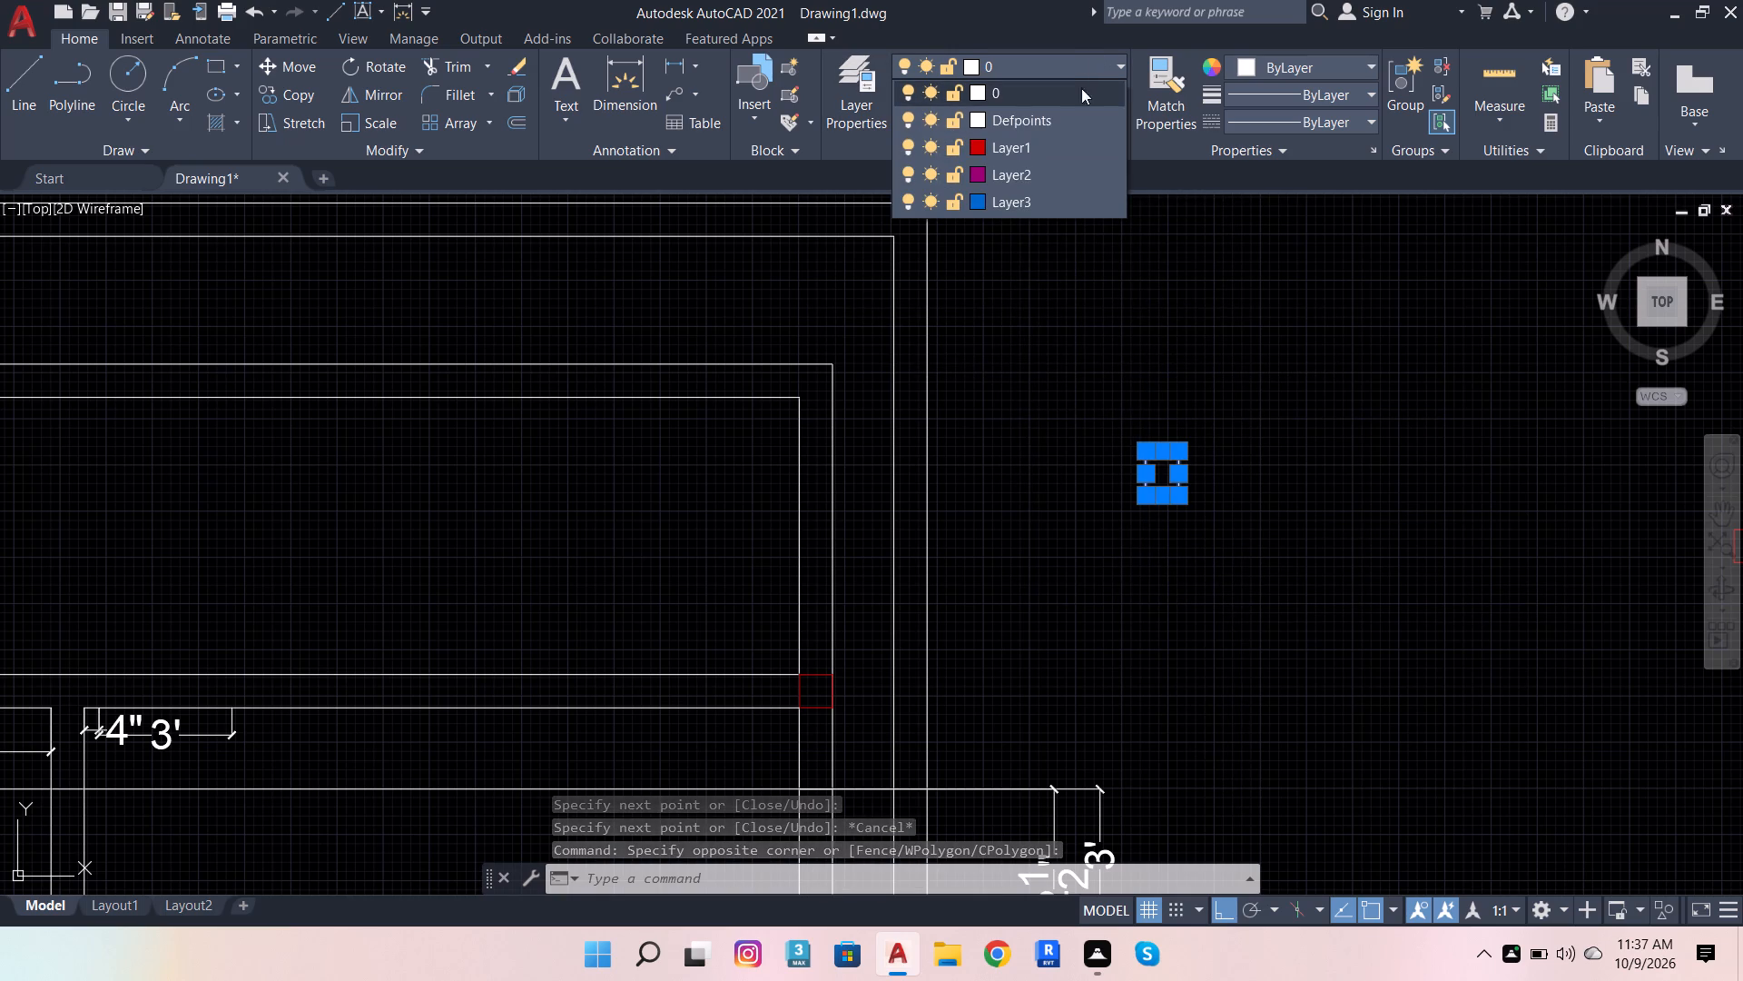
click(1061, 150)
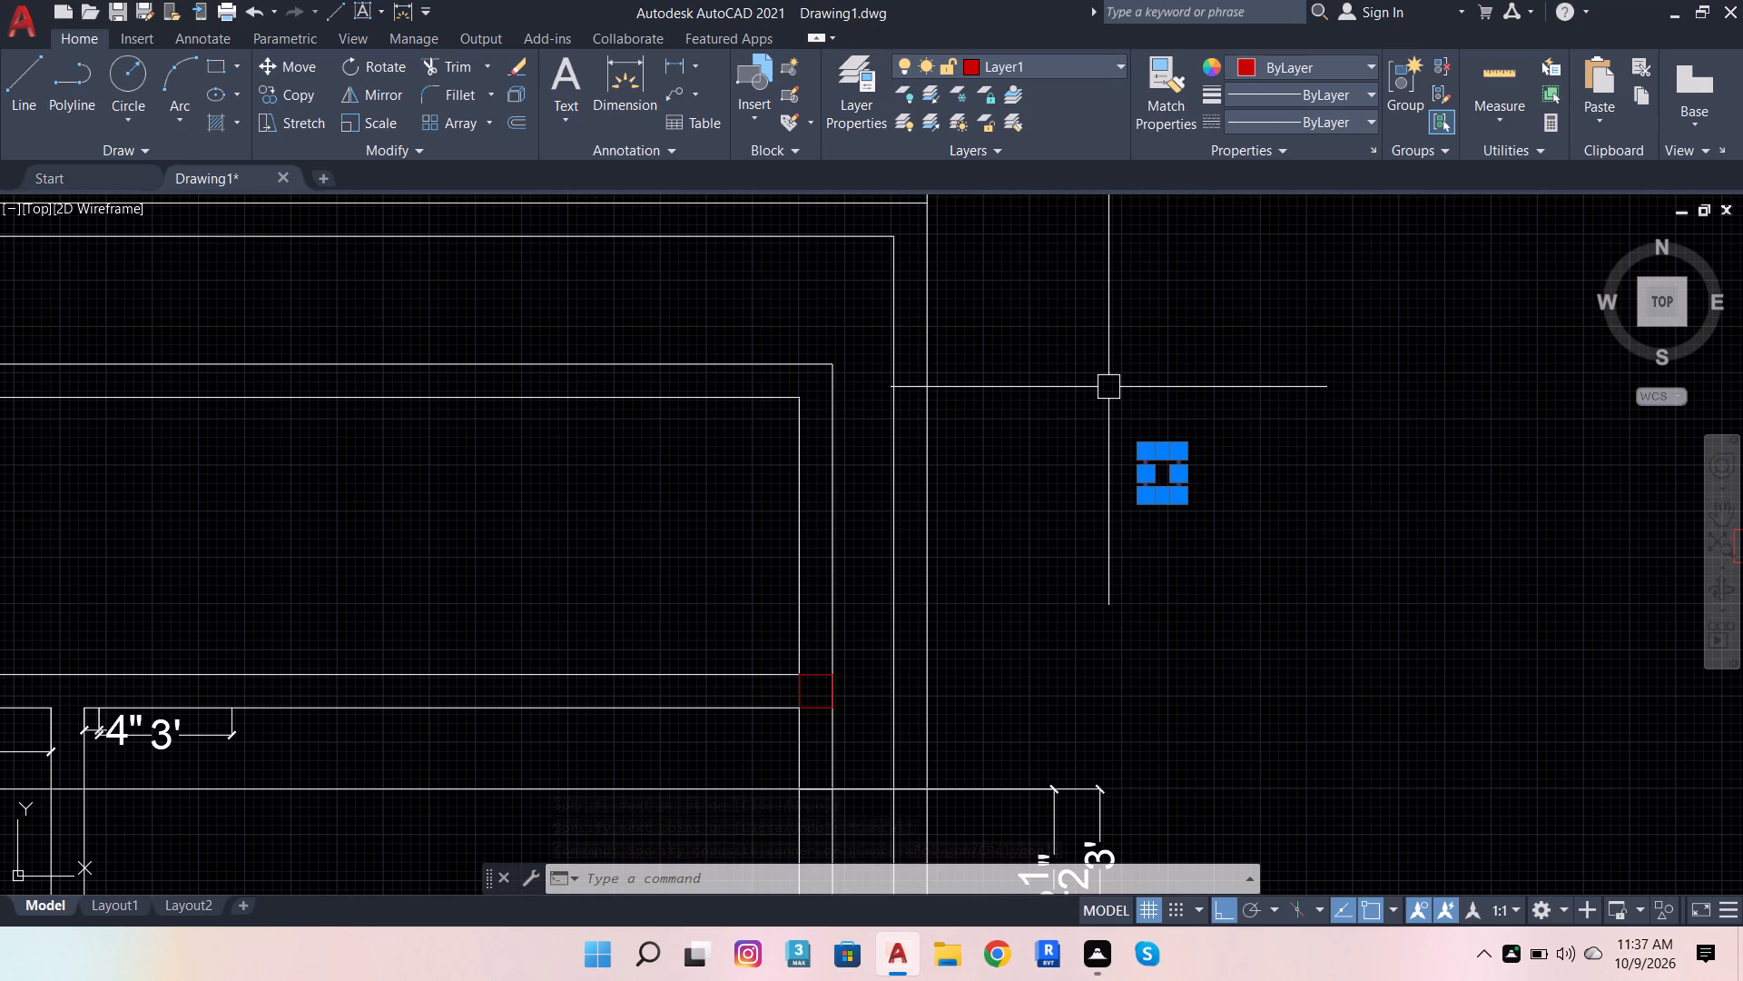
Convert the rectangle's four lines into a block named bnfgfhvhm.
key(d)
key(BackSpace)
key(b)
click(1169, 437)
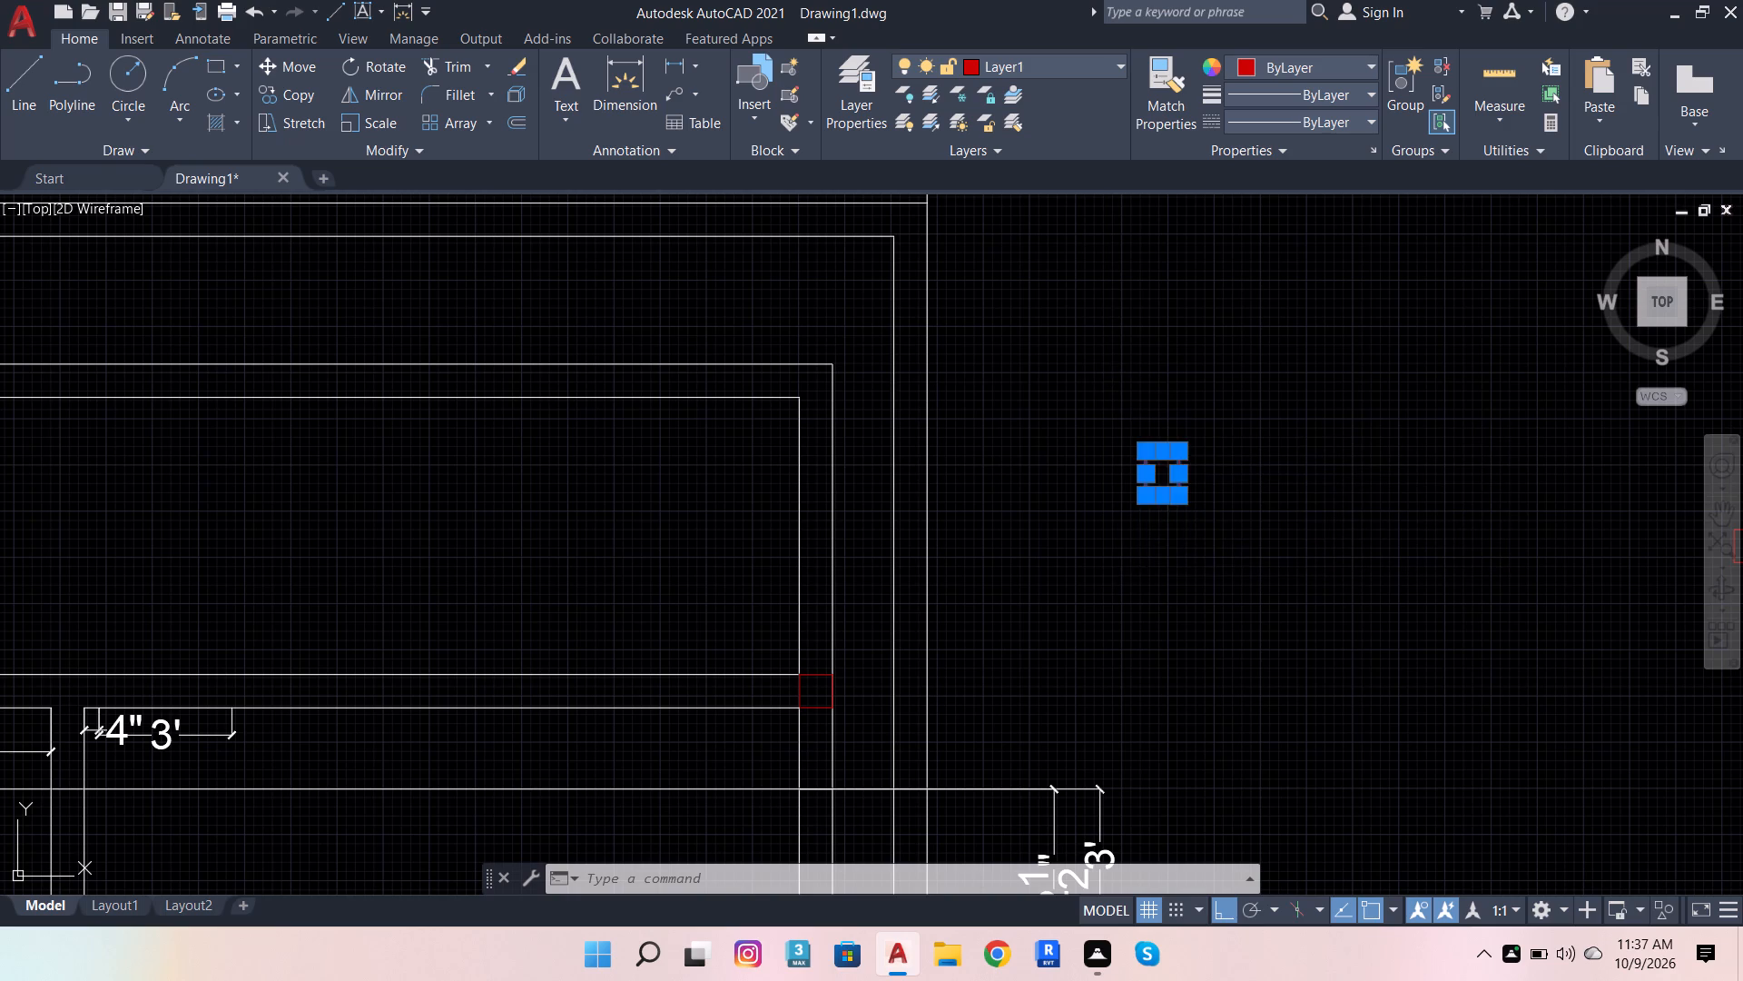
click(985, 667)
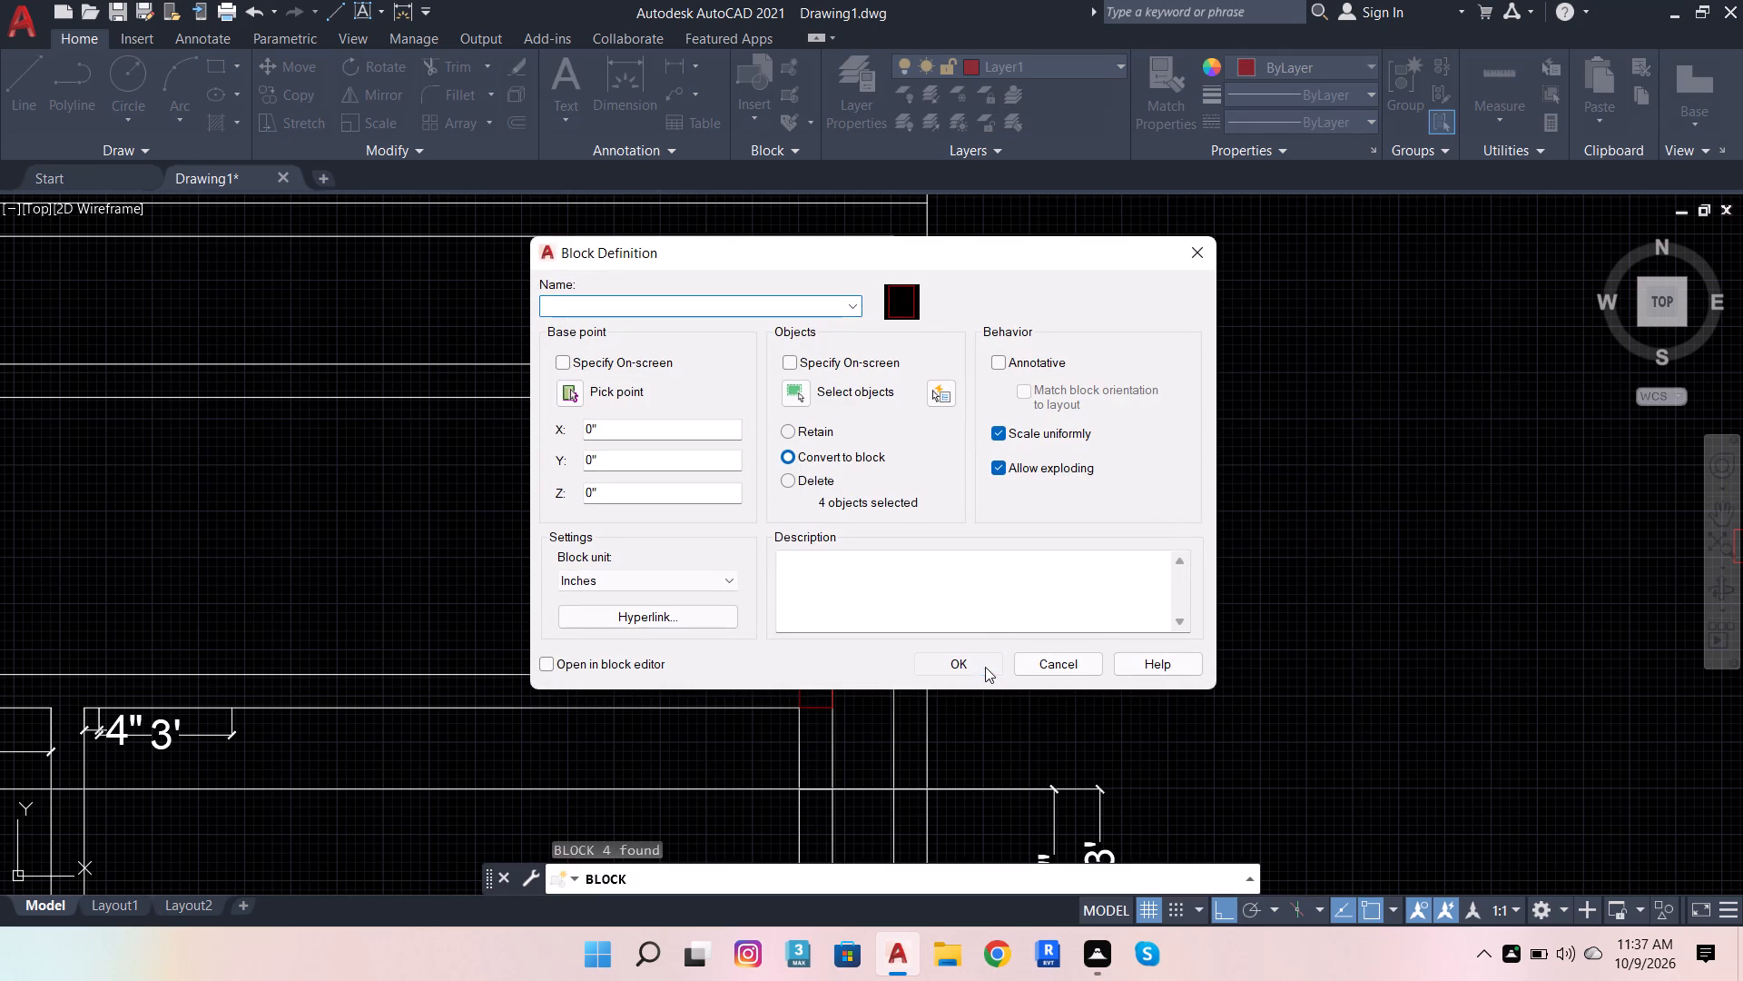
click(1018, 486)
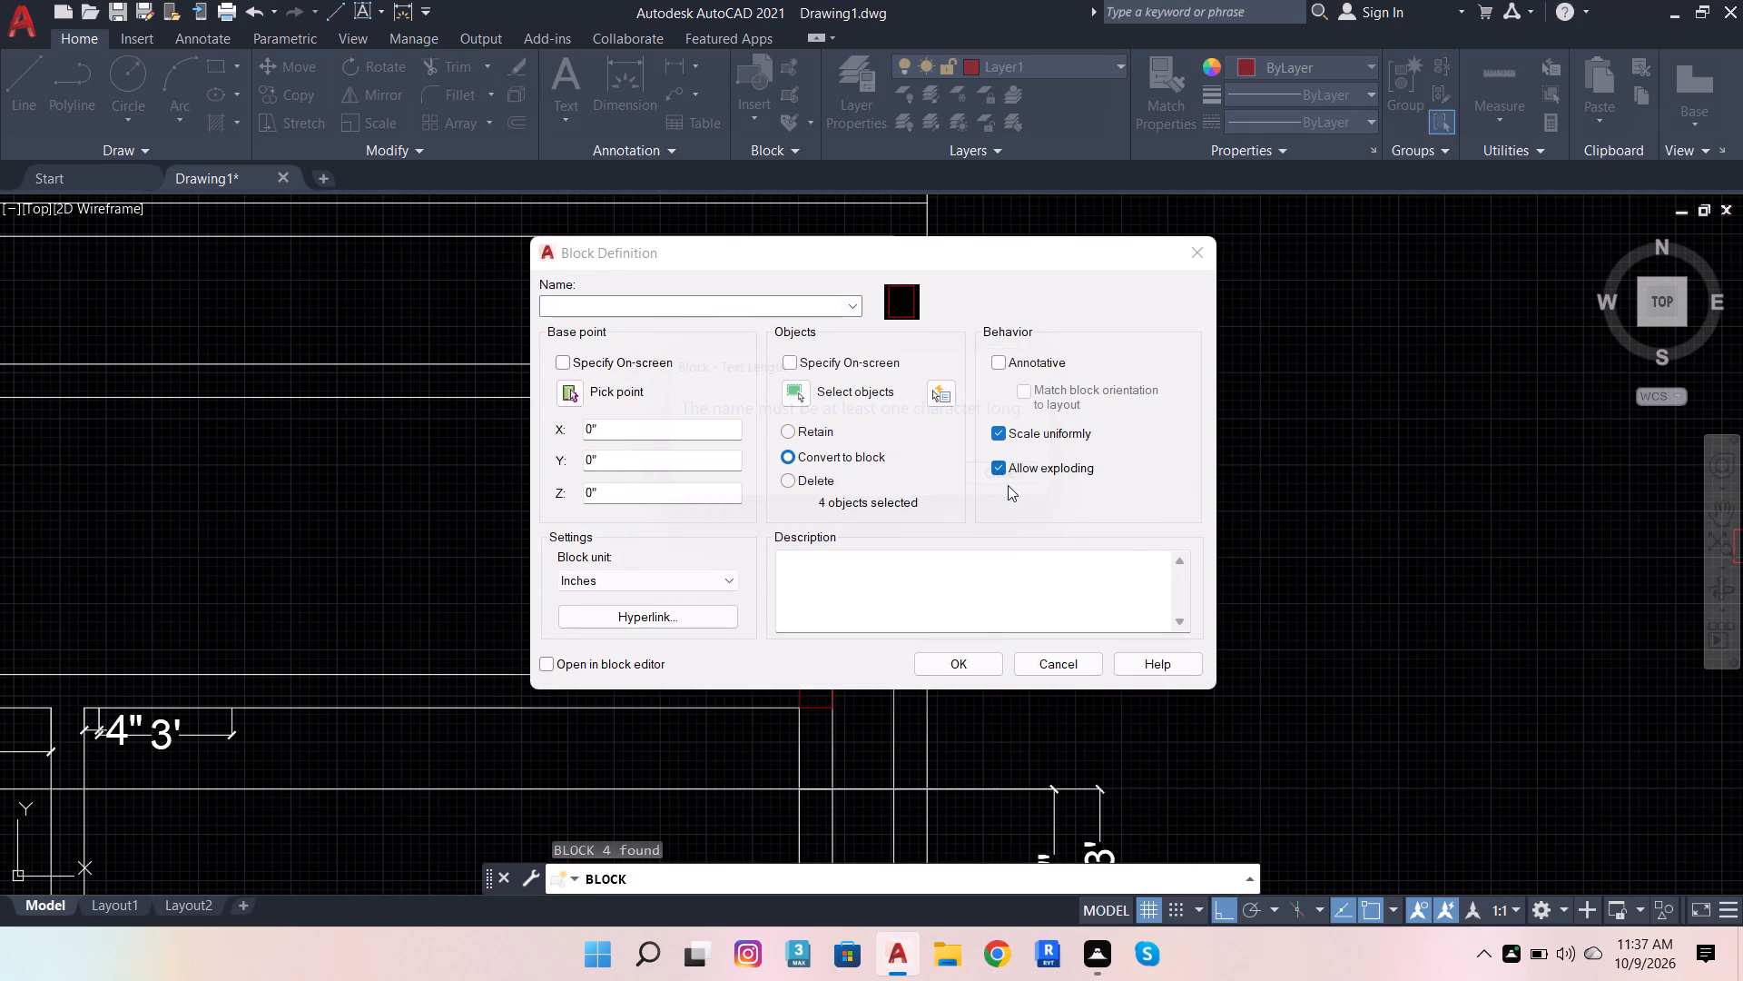
text(gh)
text(fdghcvhnc)
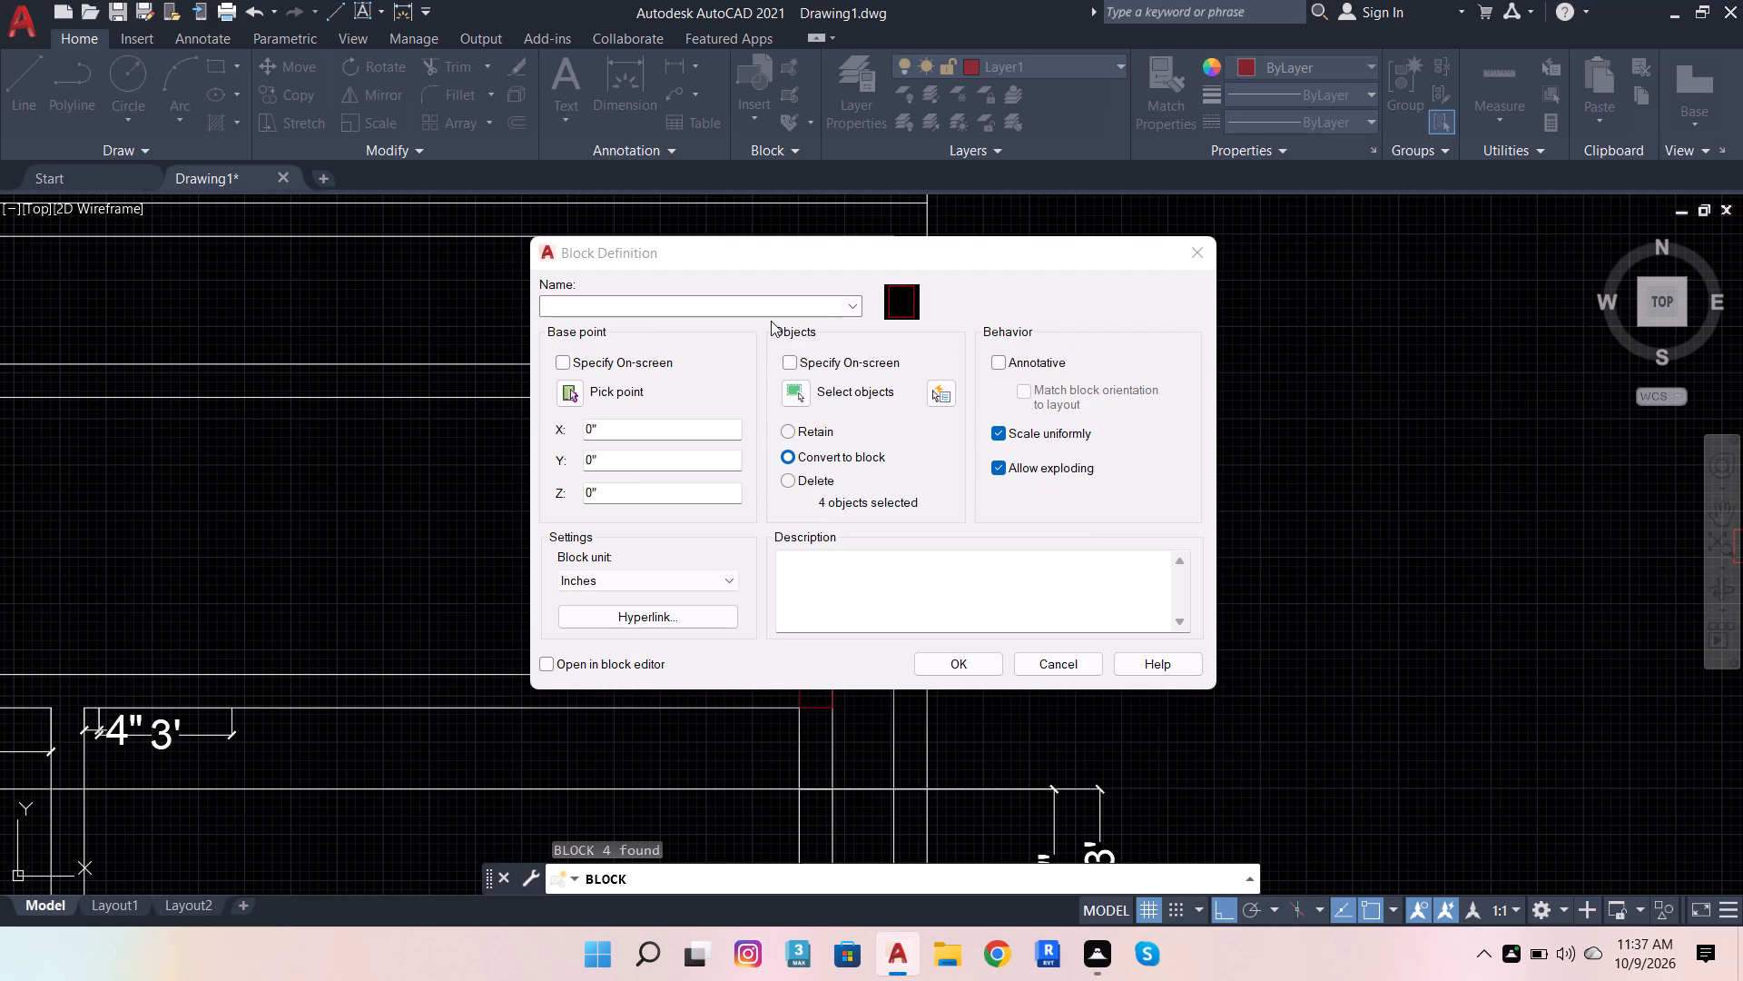
click(768, 306)
text(bnfgfhvhm)
key(Return)
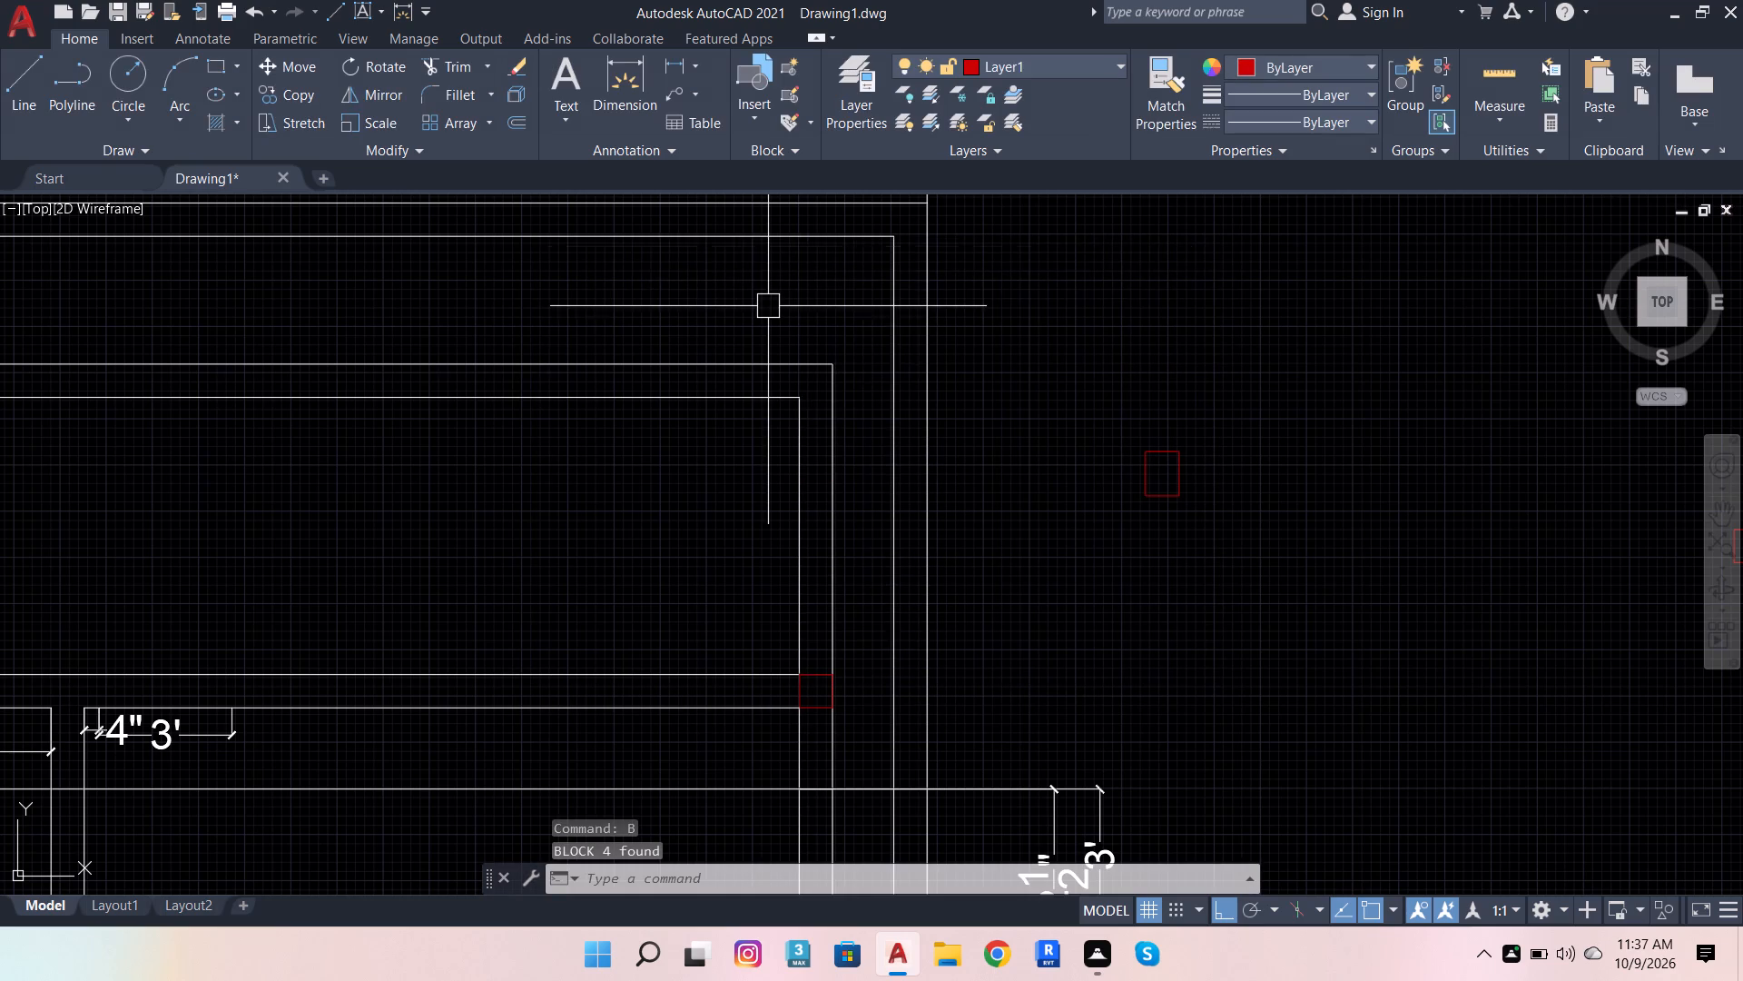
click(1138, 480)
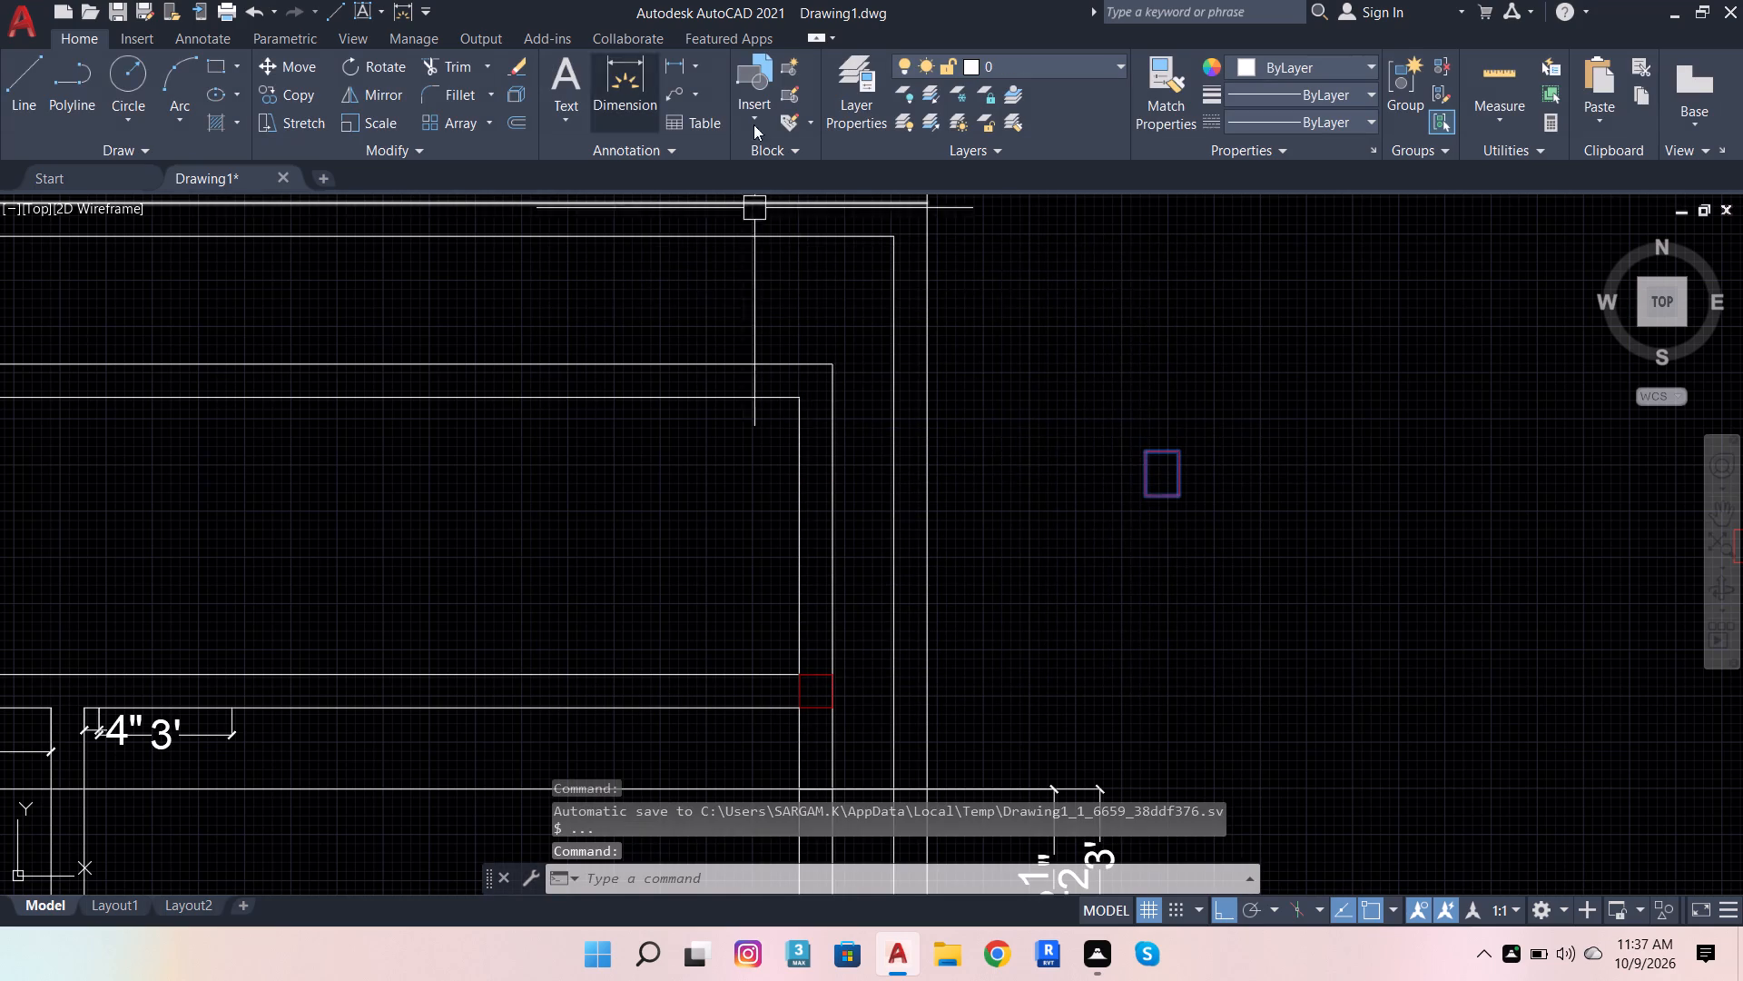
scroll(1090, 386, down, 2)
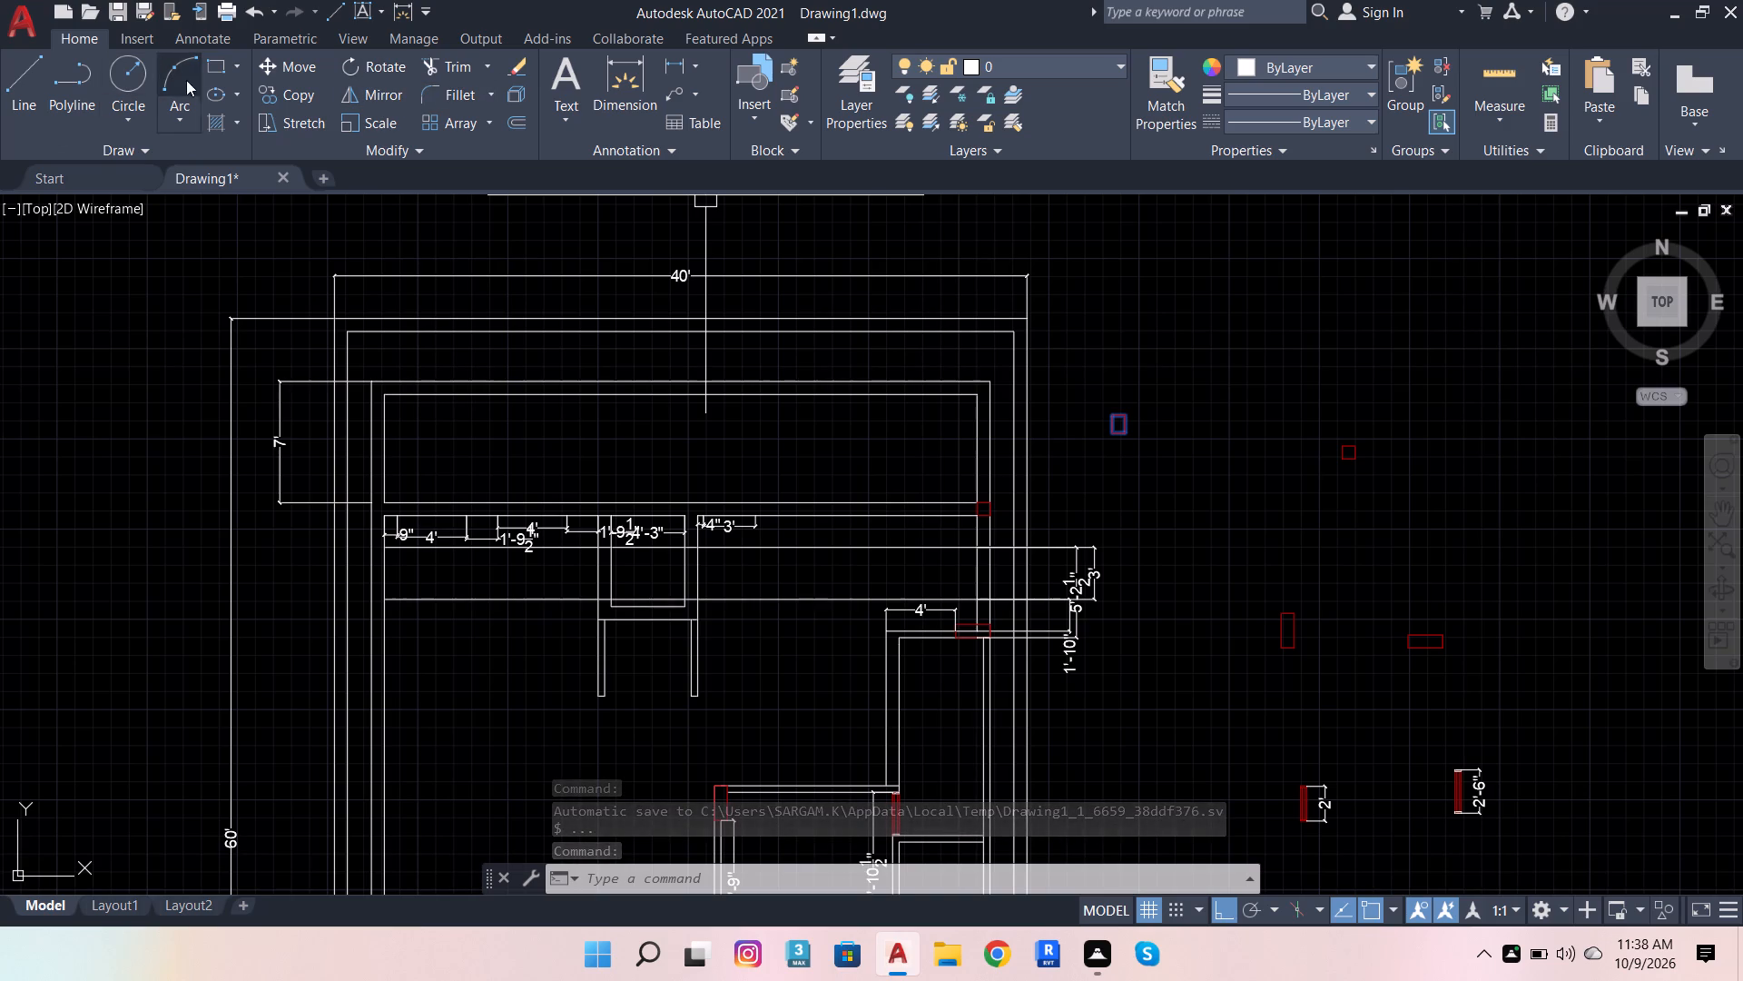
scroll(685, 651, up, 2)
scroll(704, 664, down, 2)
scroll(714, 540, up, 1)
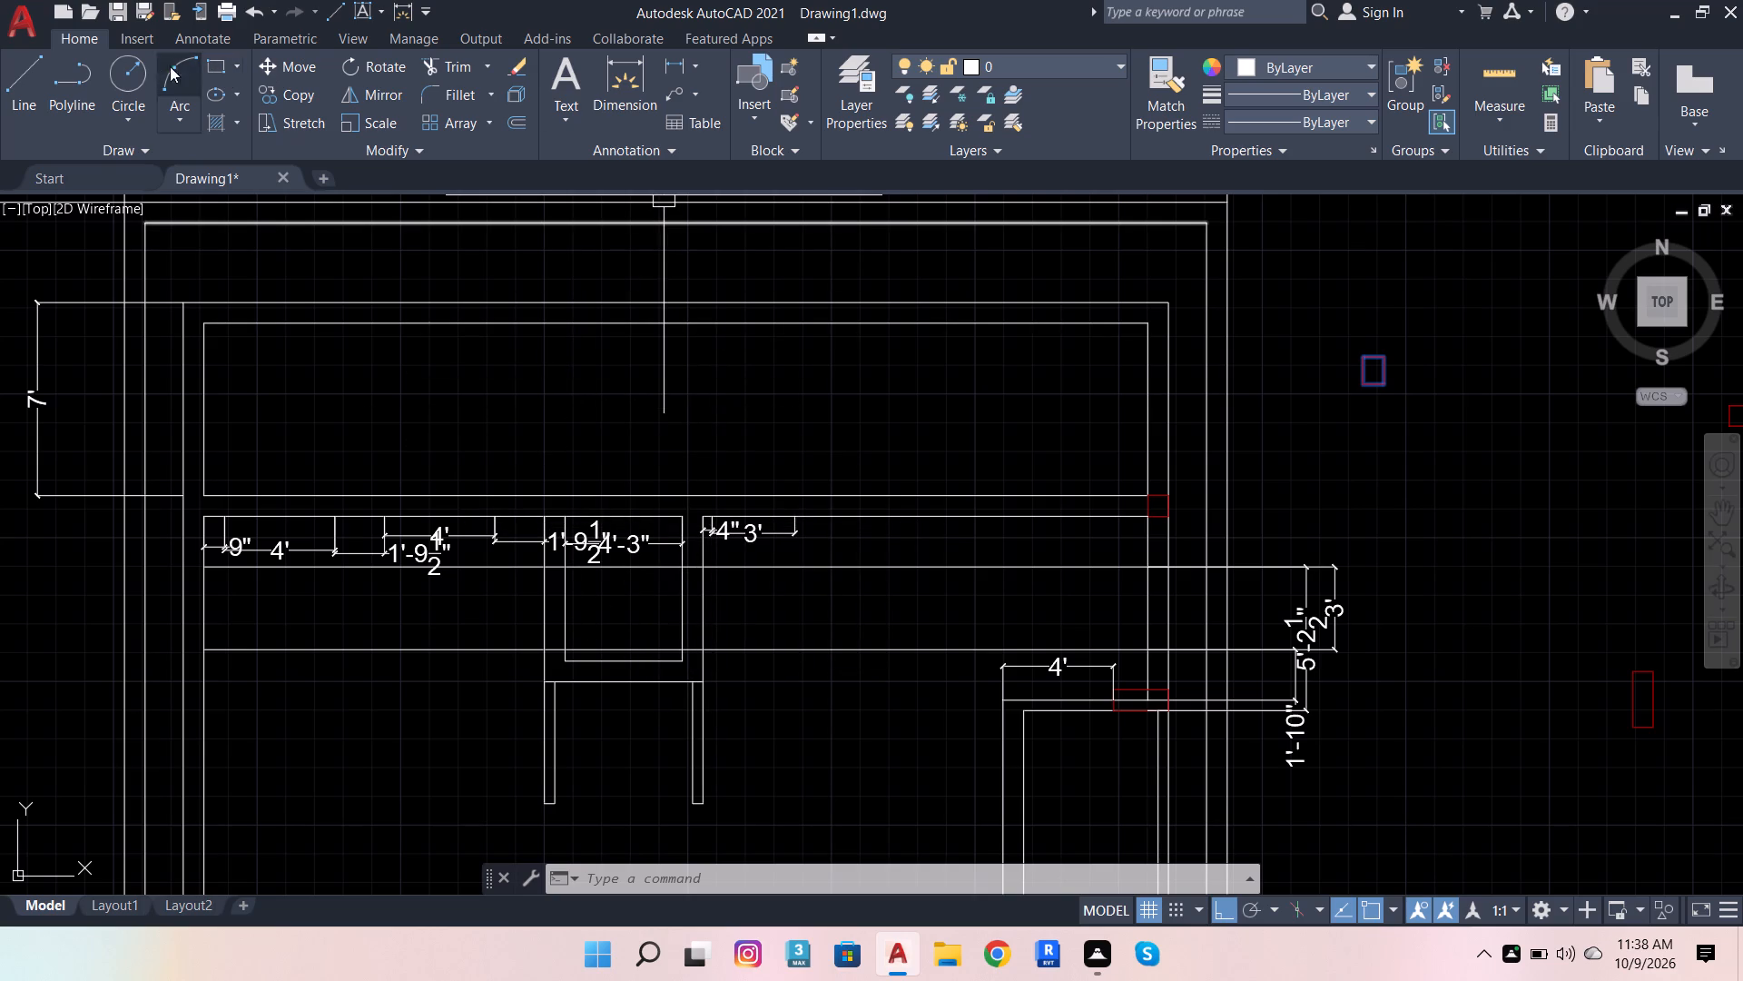
Draw short vertical lines upward across the long northern wall from the outer corners of the central 4'-3" wide space.
click(35, 84)
scroll(803, 526, up, 2)
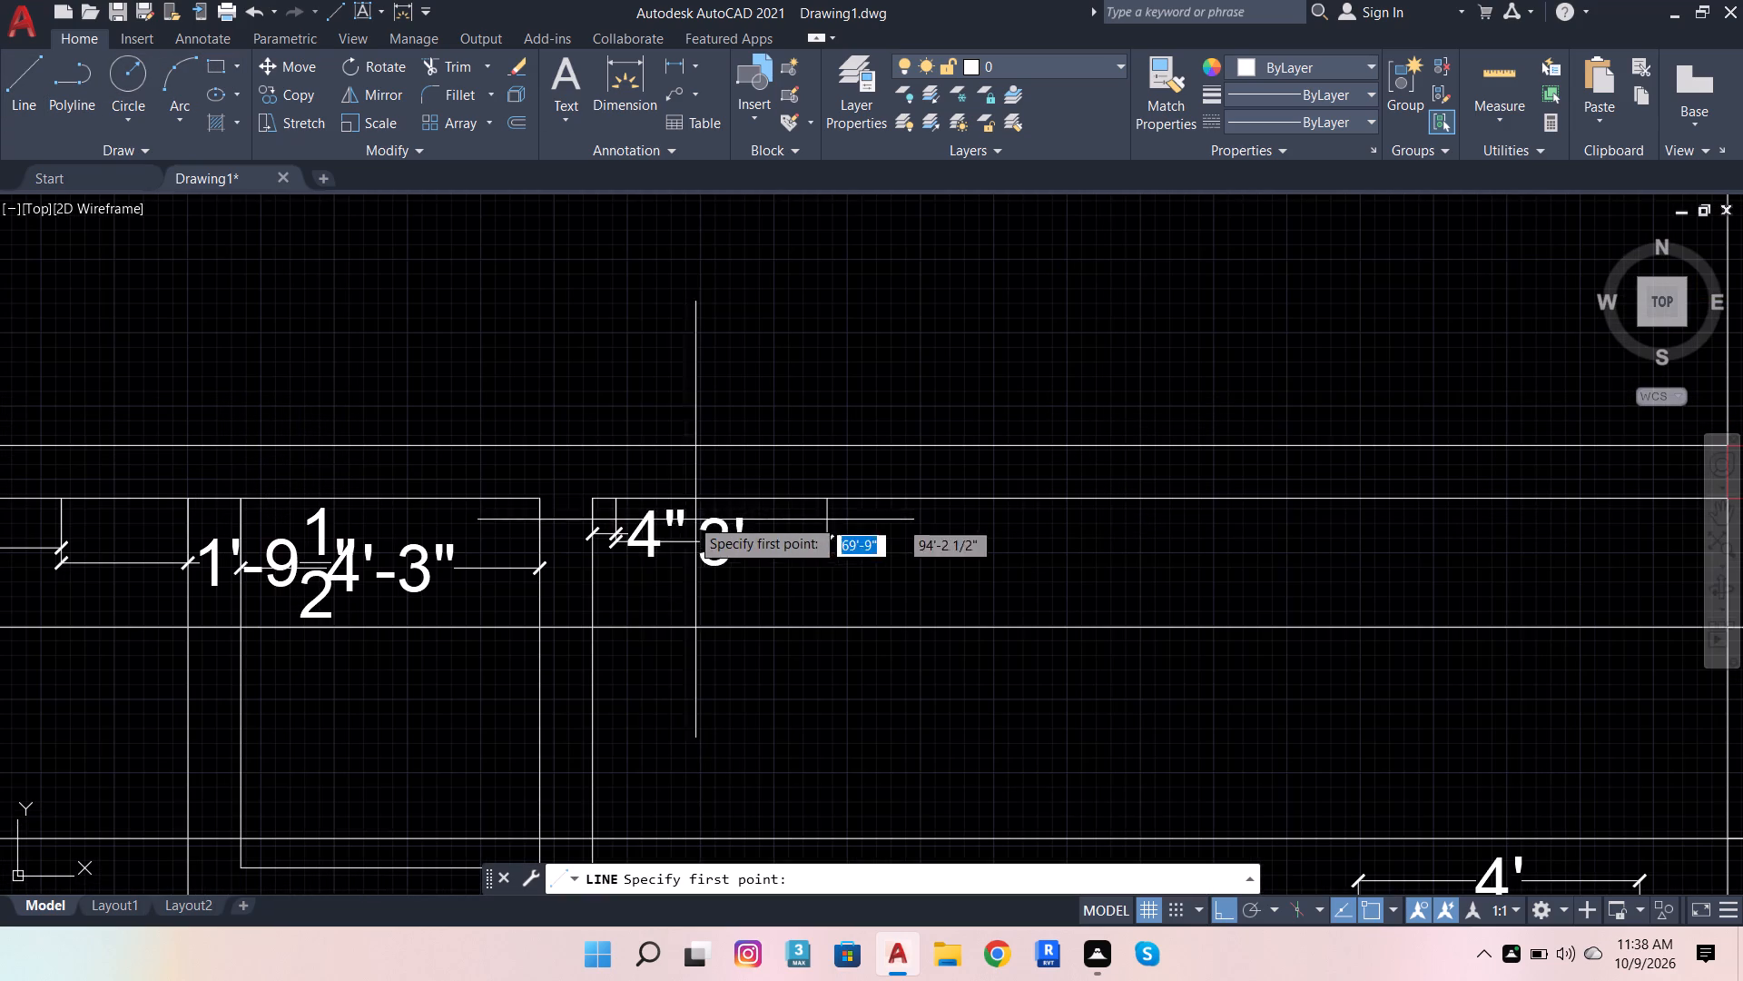
click(596, 500)
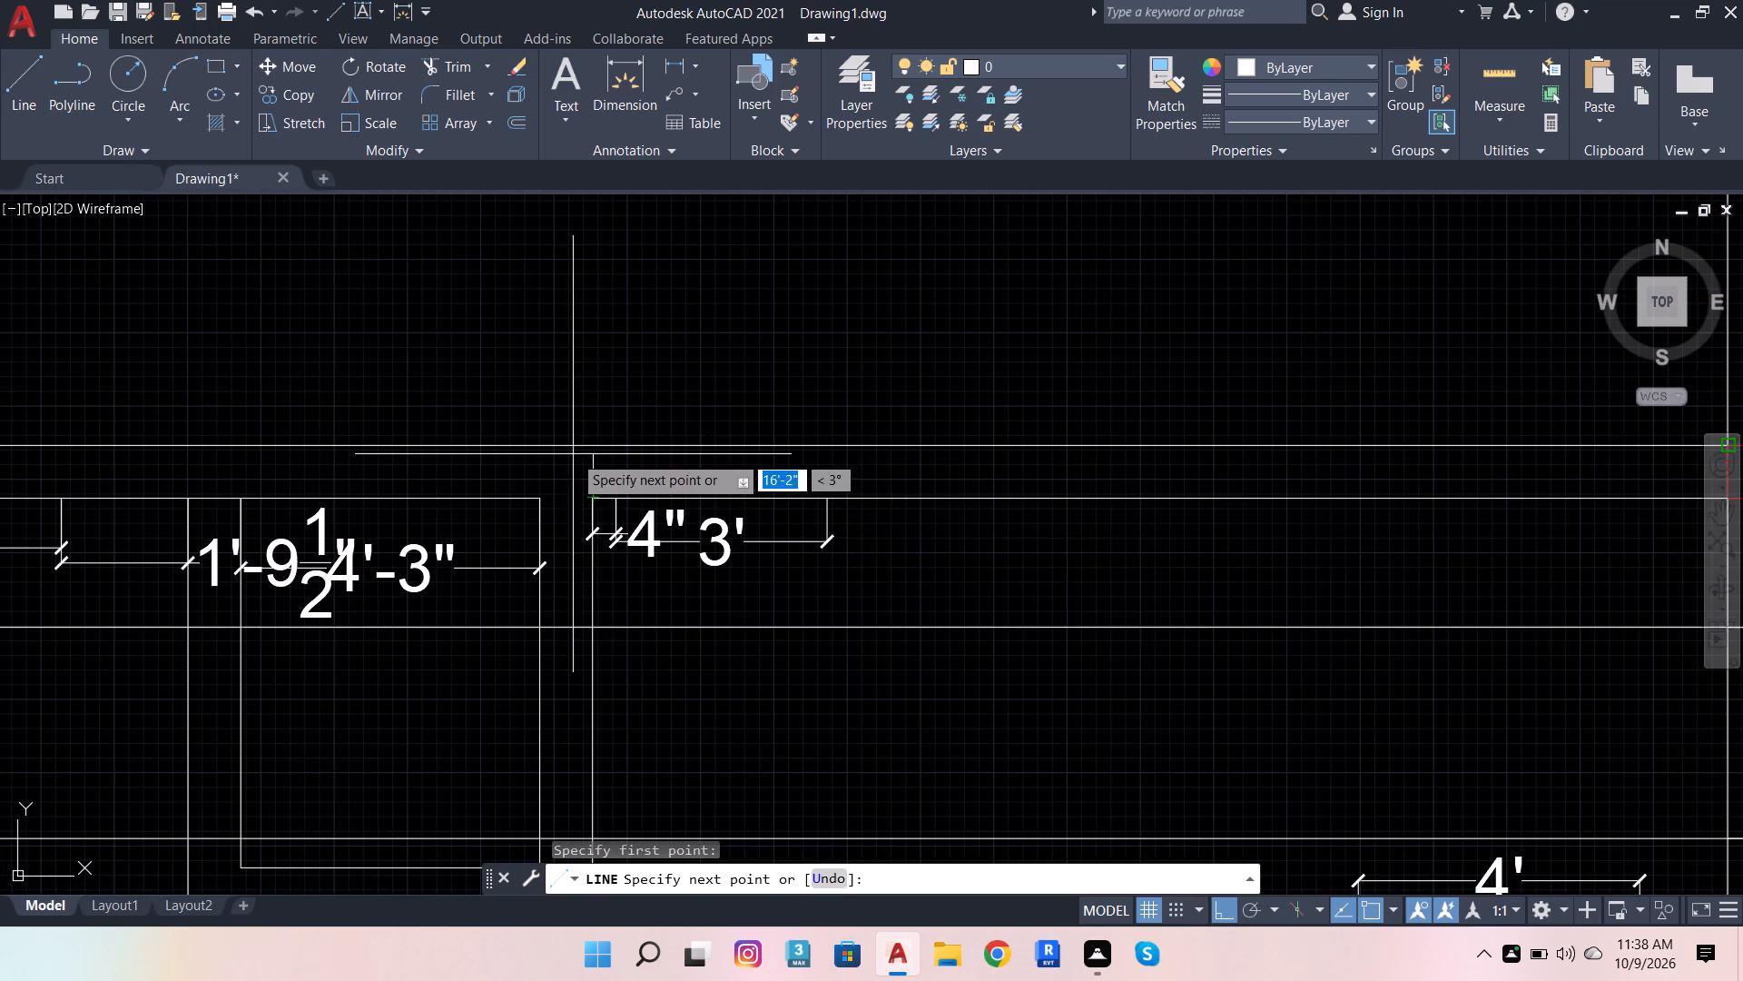
click(613, 421)
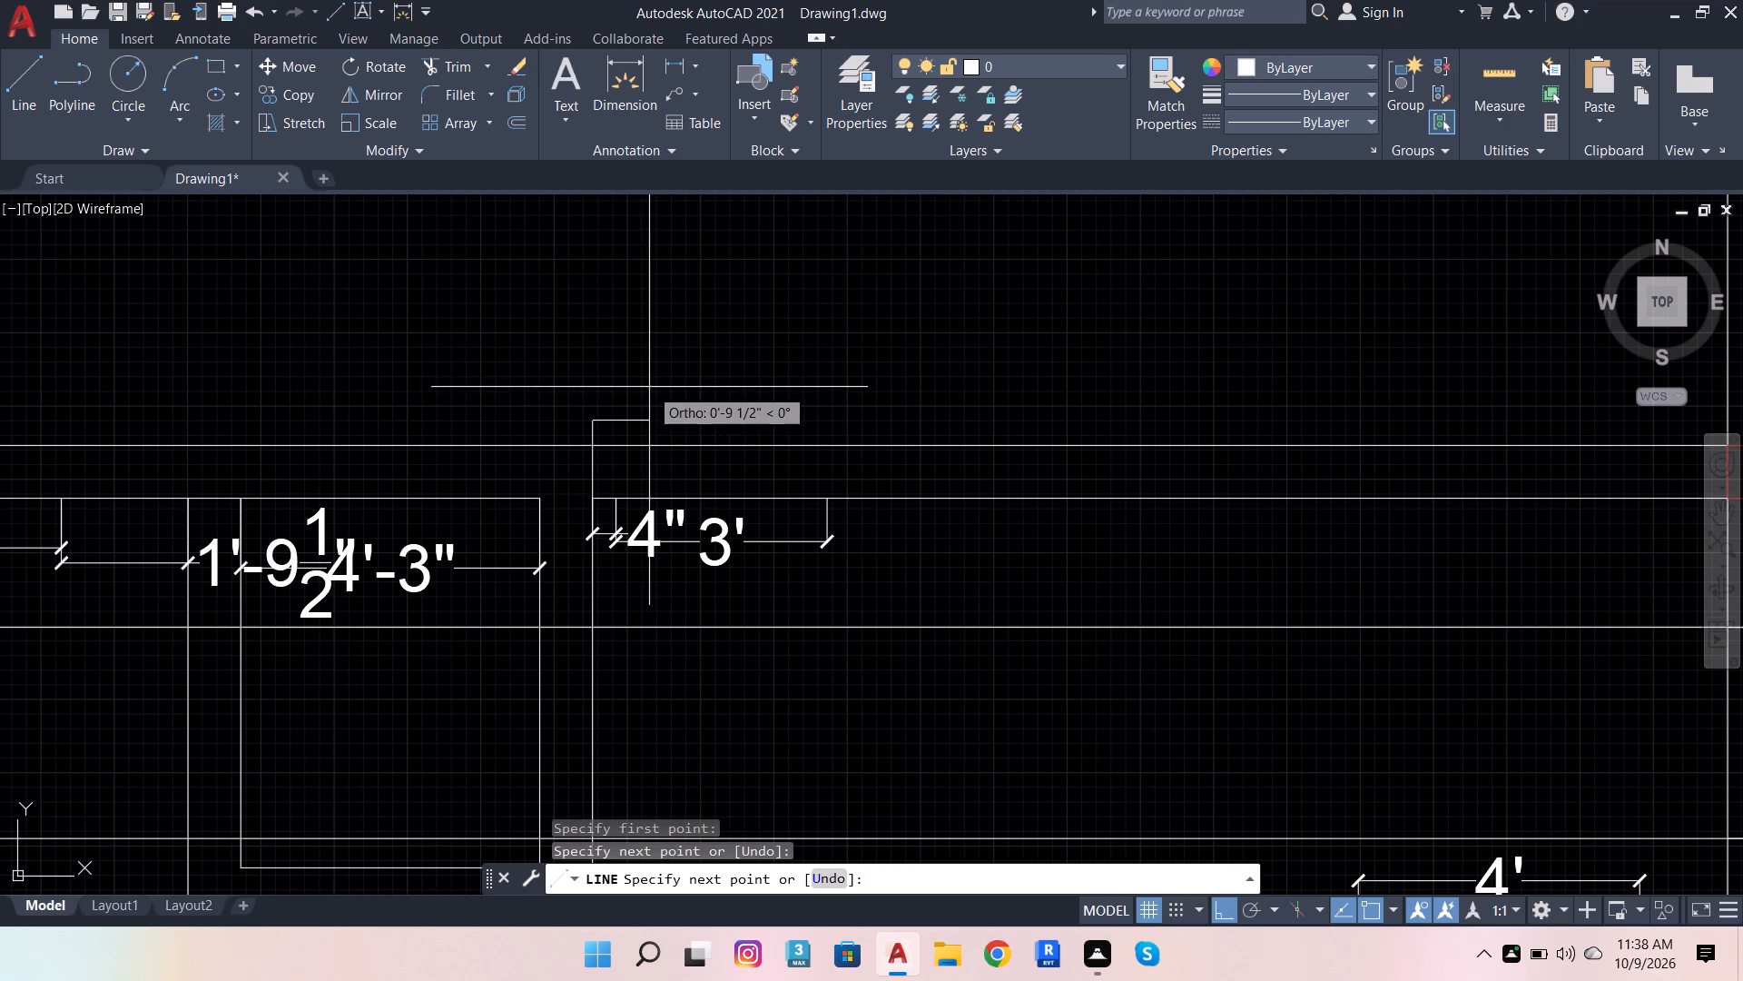
key(space)
scroll(927, 500, down, 3)
key(space)
scroll(754, 490, up, 2)
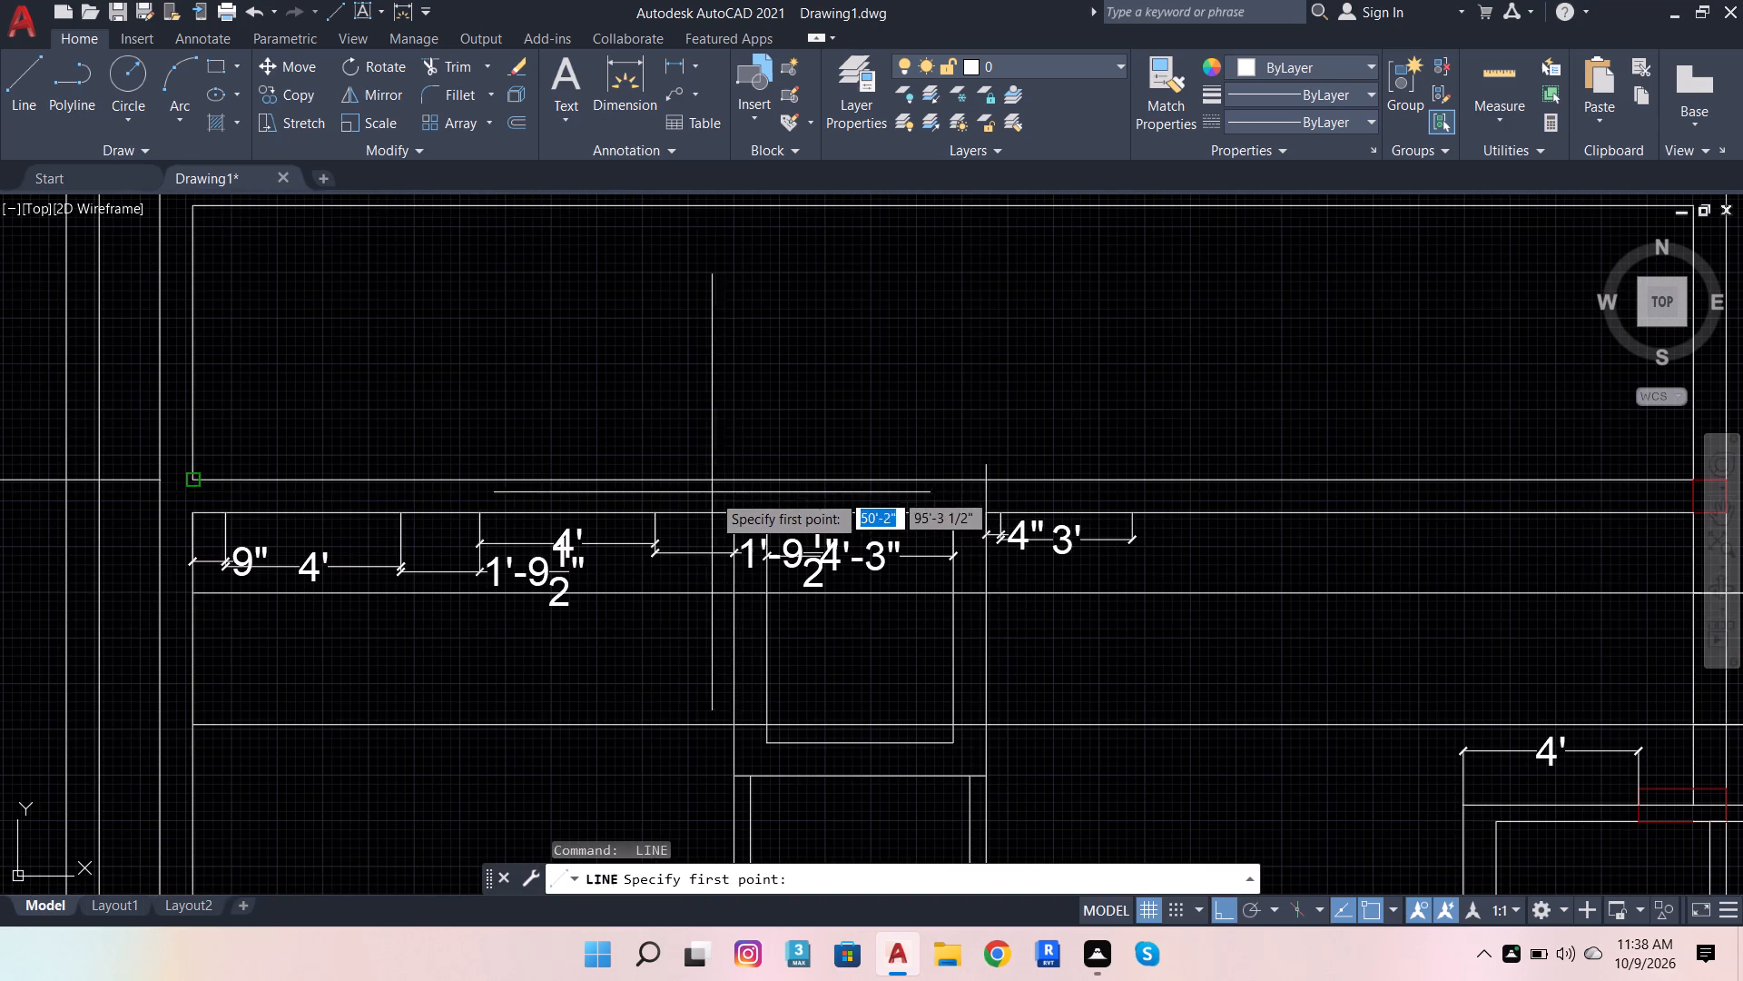
click(729, 508)
click(741, 437)
key(space)
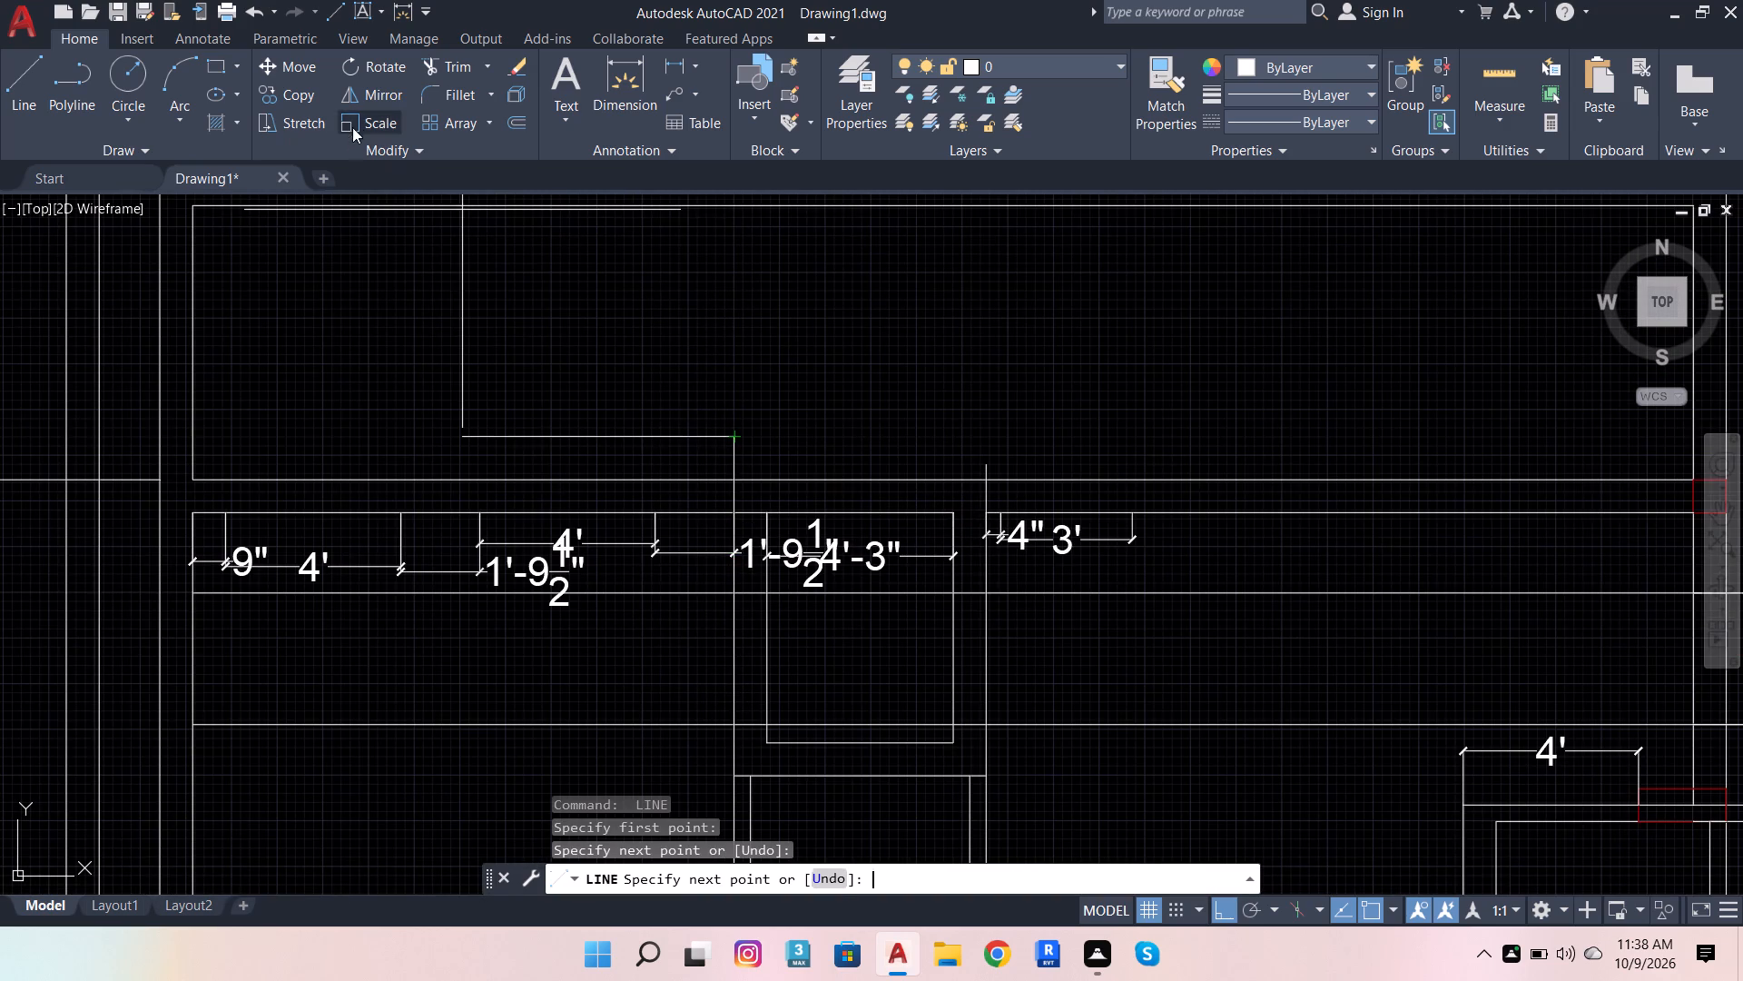
Trim the ends of the two new vertical lines that project beyond the wall's north face.
click(438, 61)
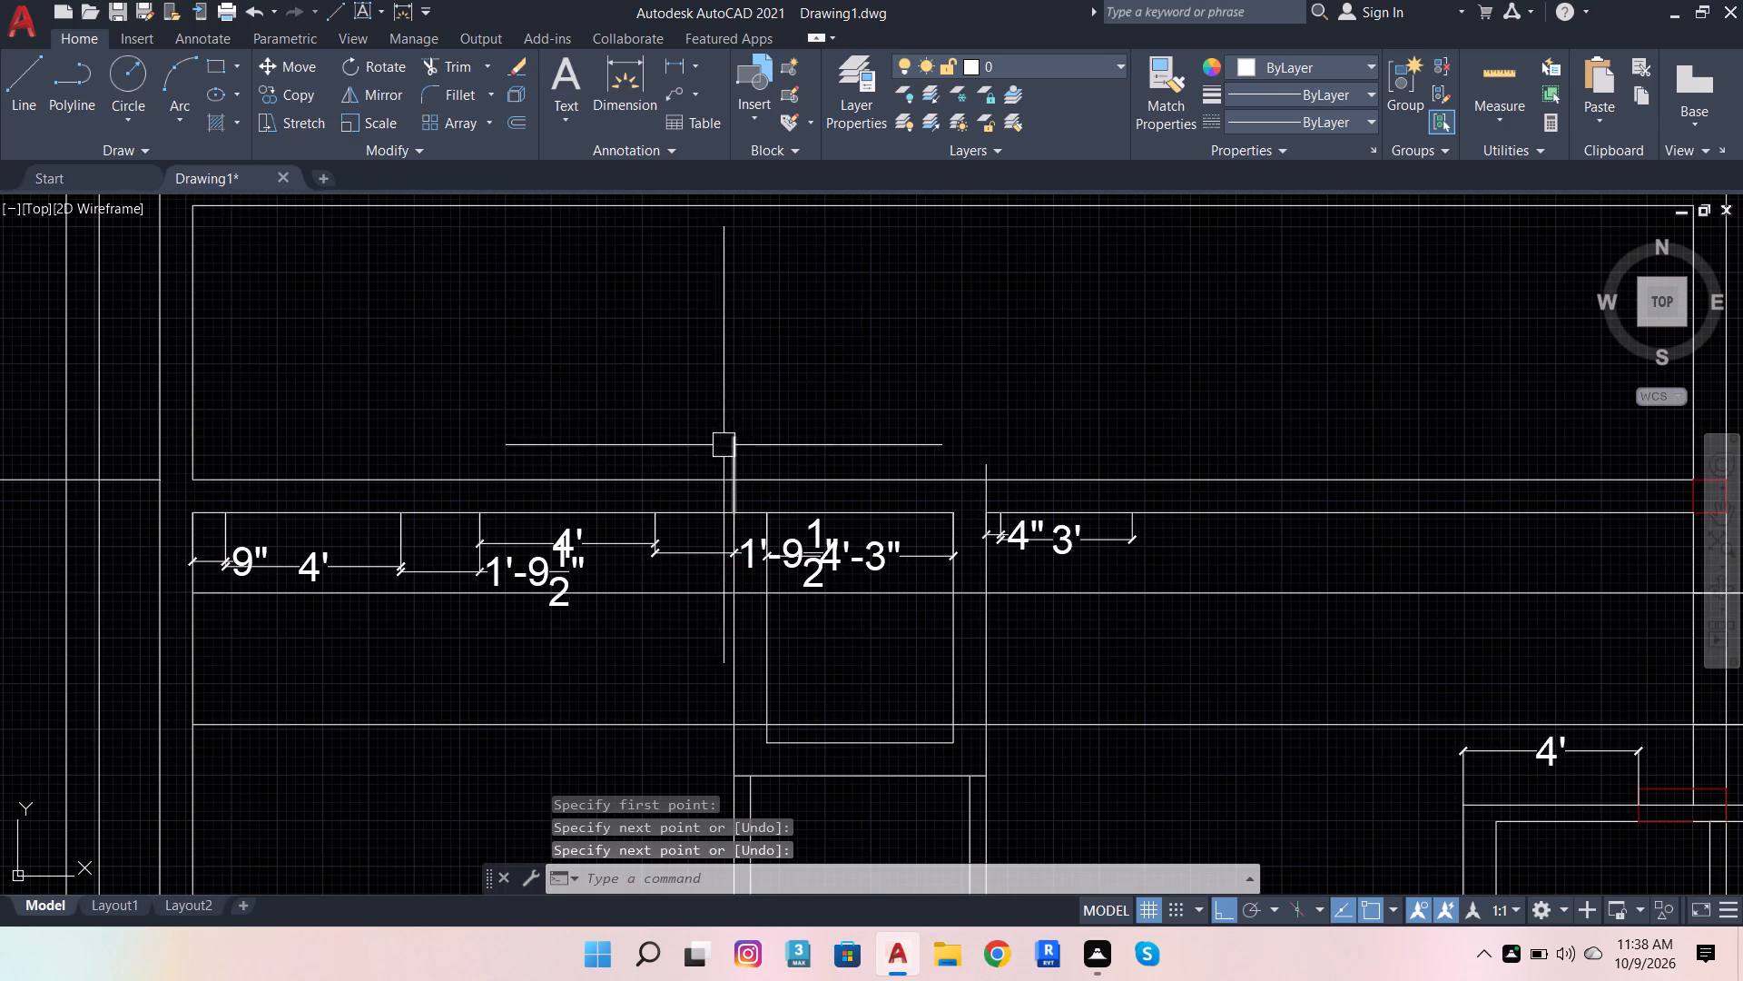
click(459, 65)
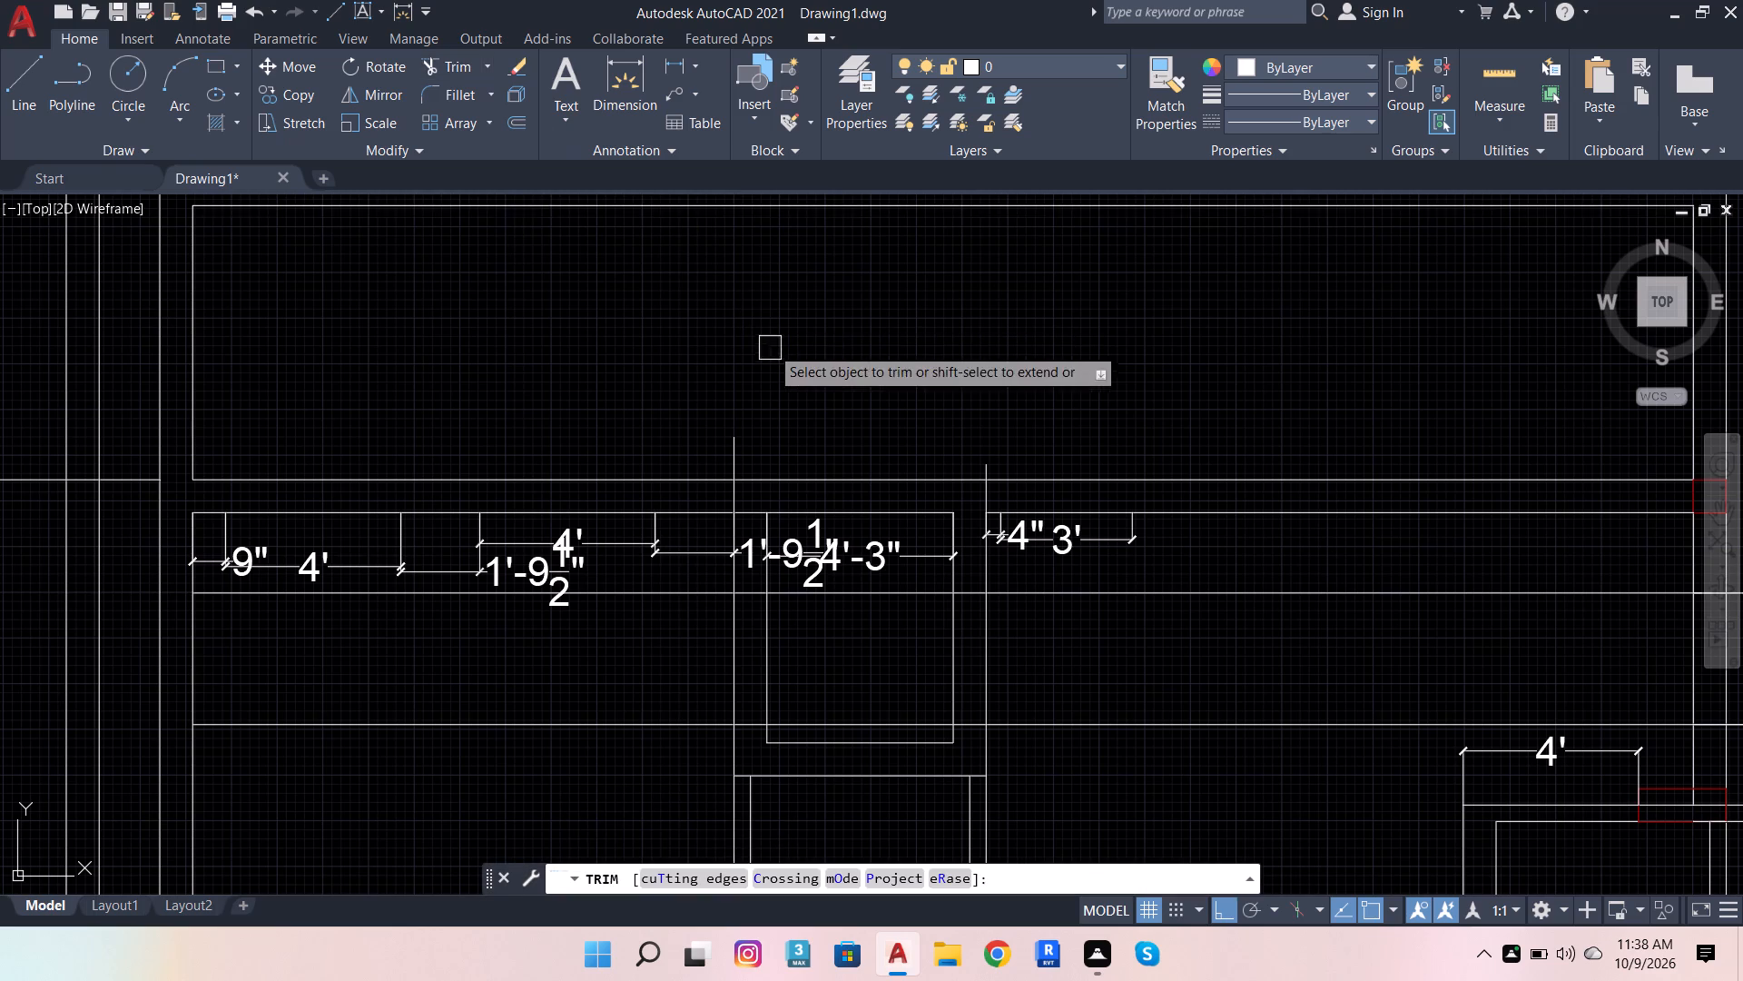
click(731, 449)
click(979, 451)
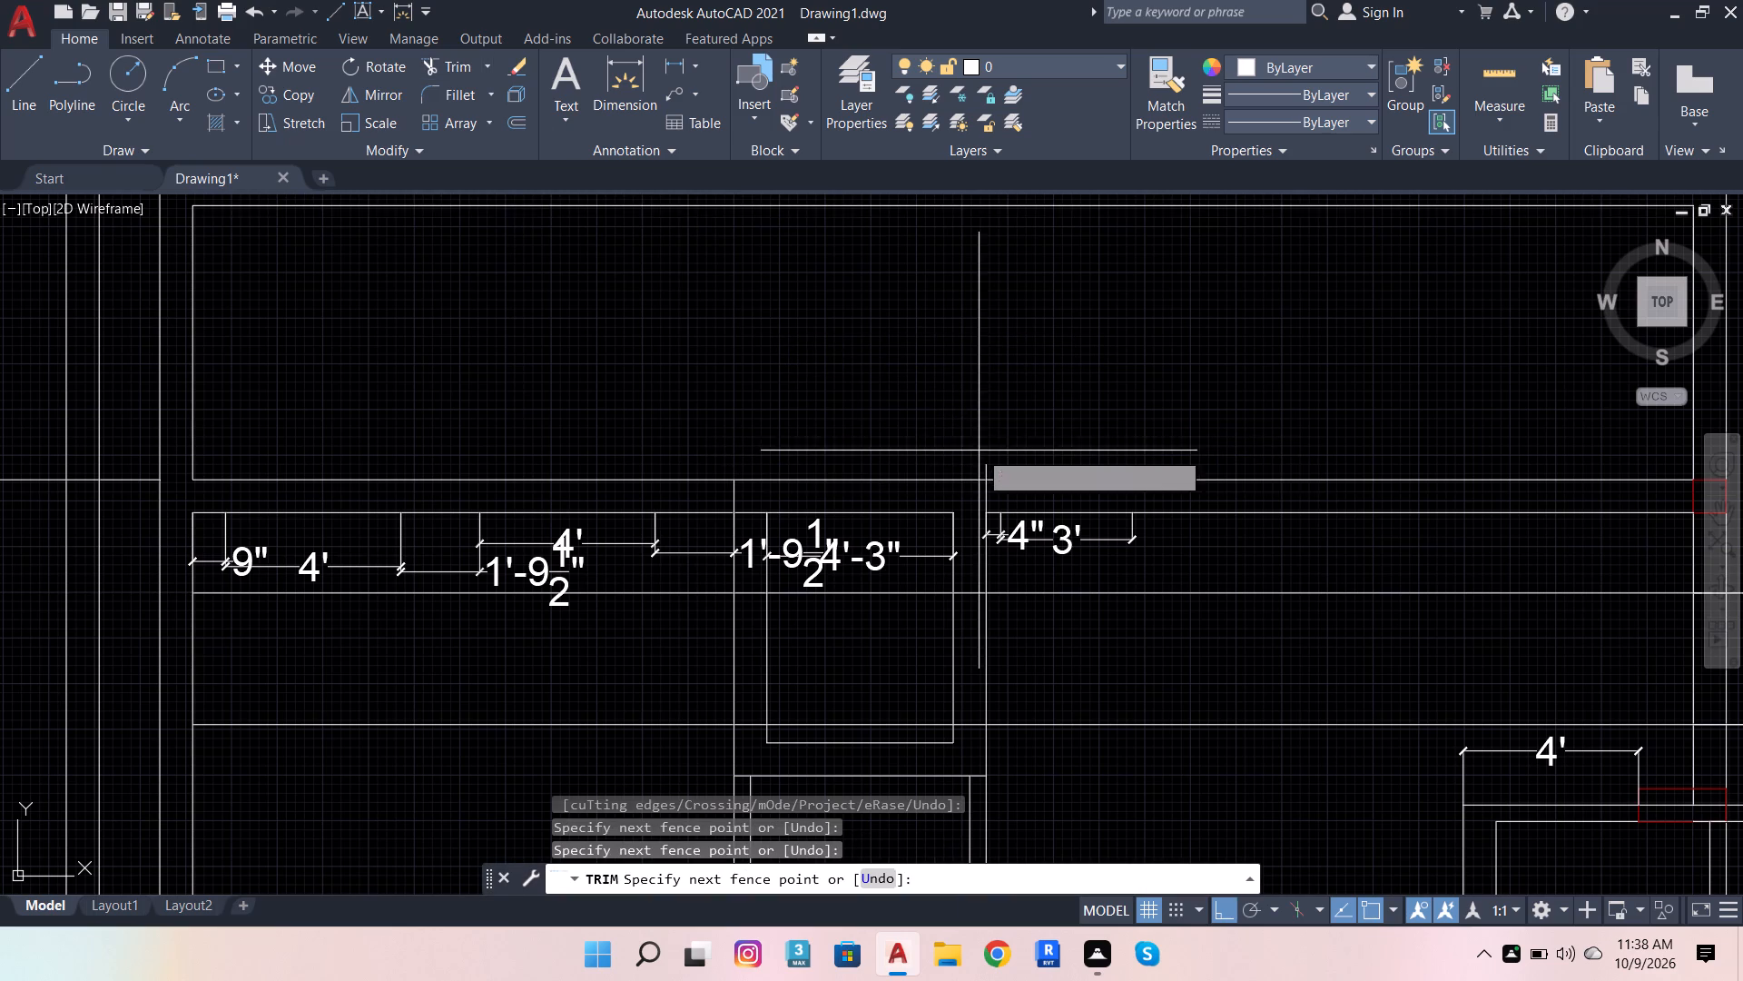
click(988, 465)
click(988, 465)
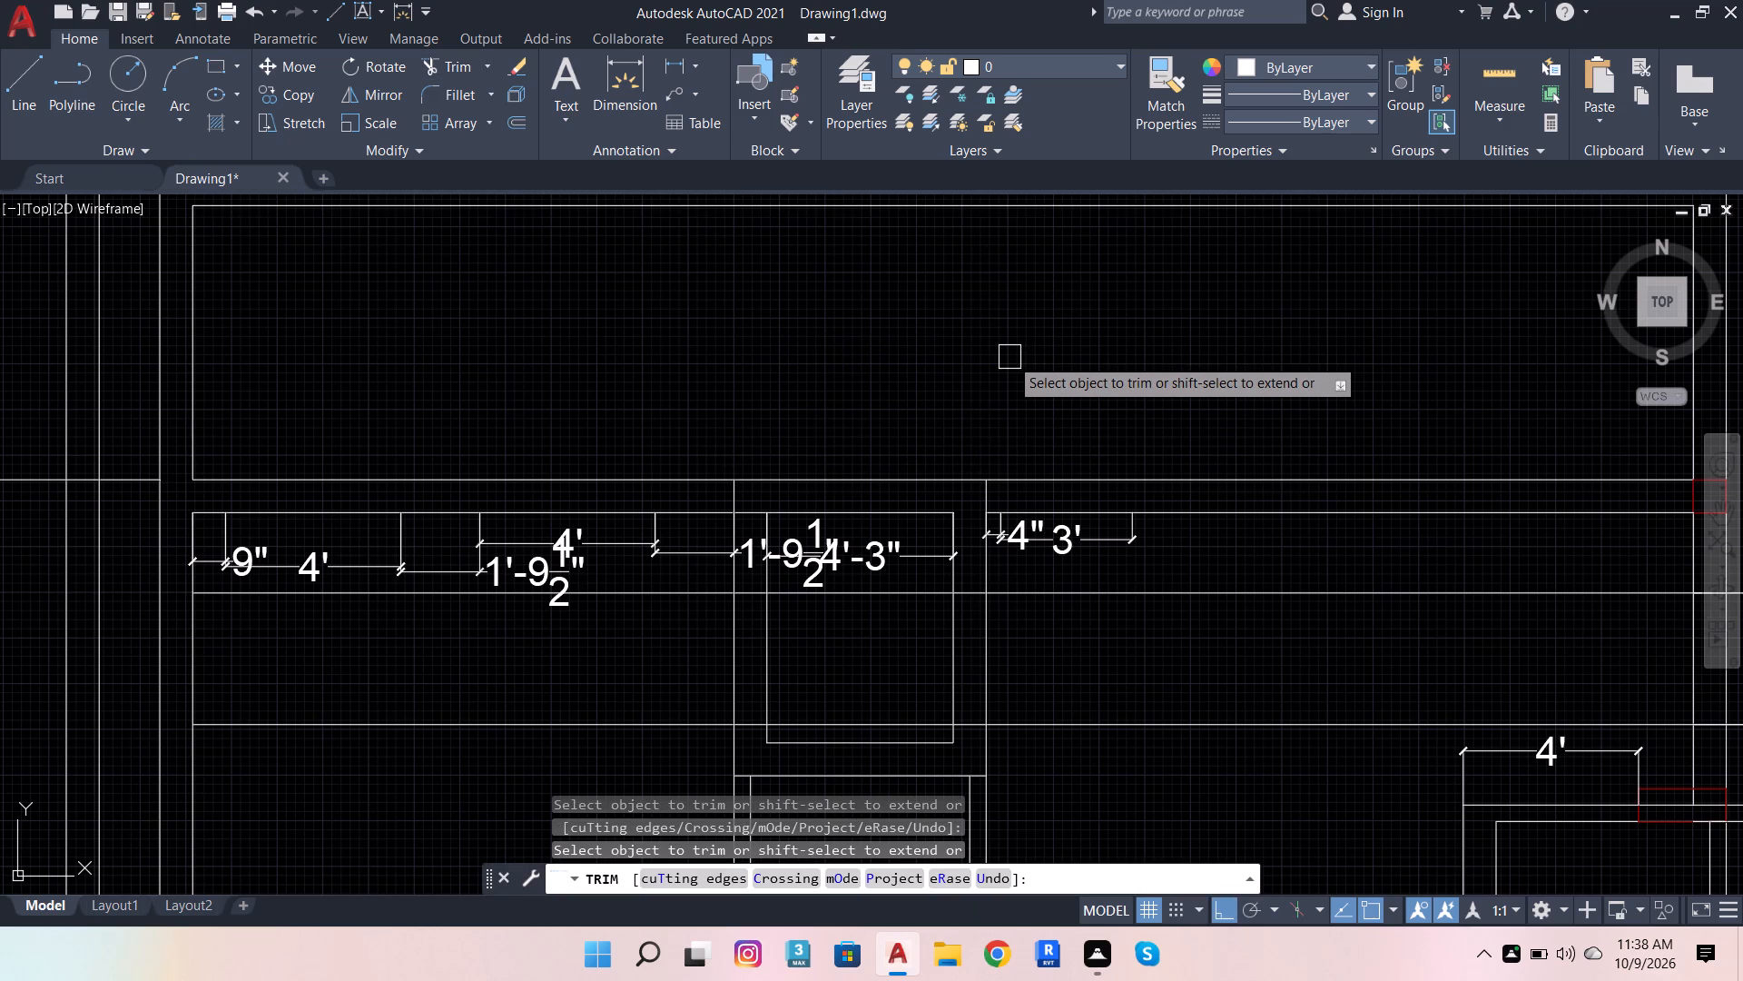
key(Escape)
Dimension the east side of the 9" by 1' red column block beyond the plan's northeast corner.
scroll(950, 417, down, 2)
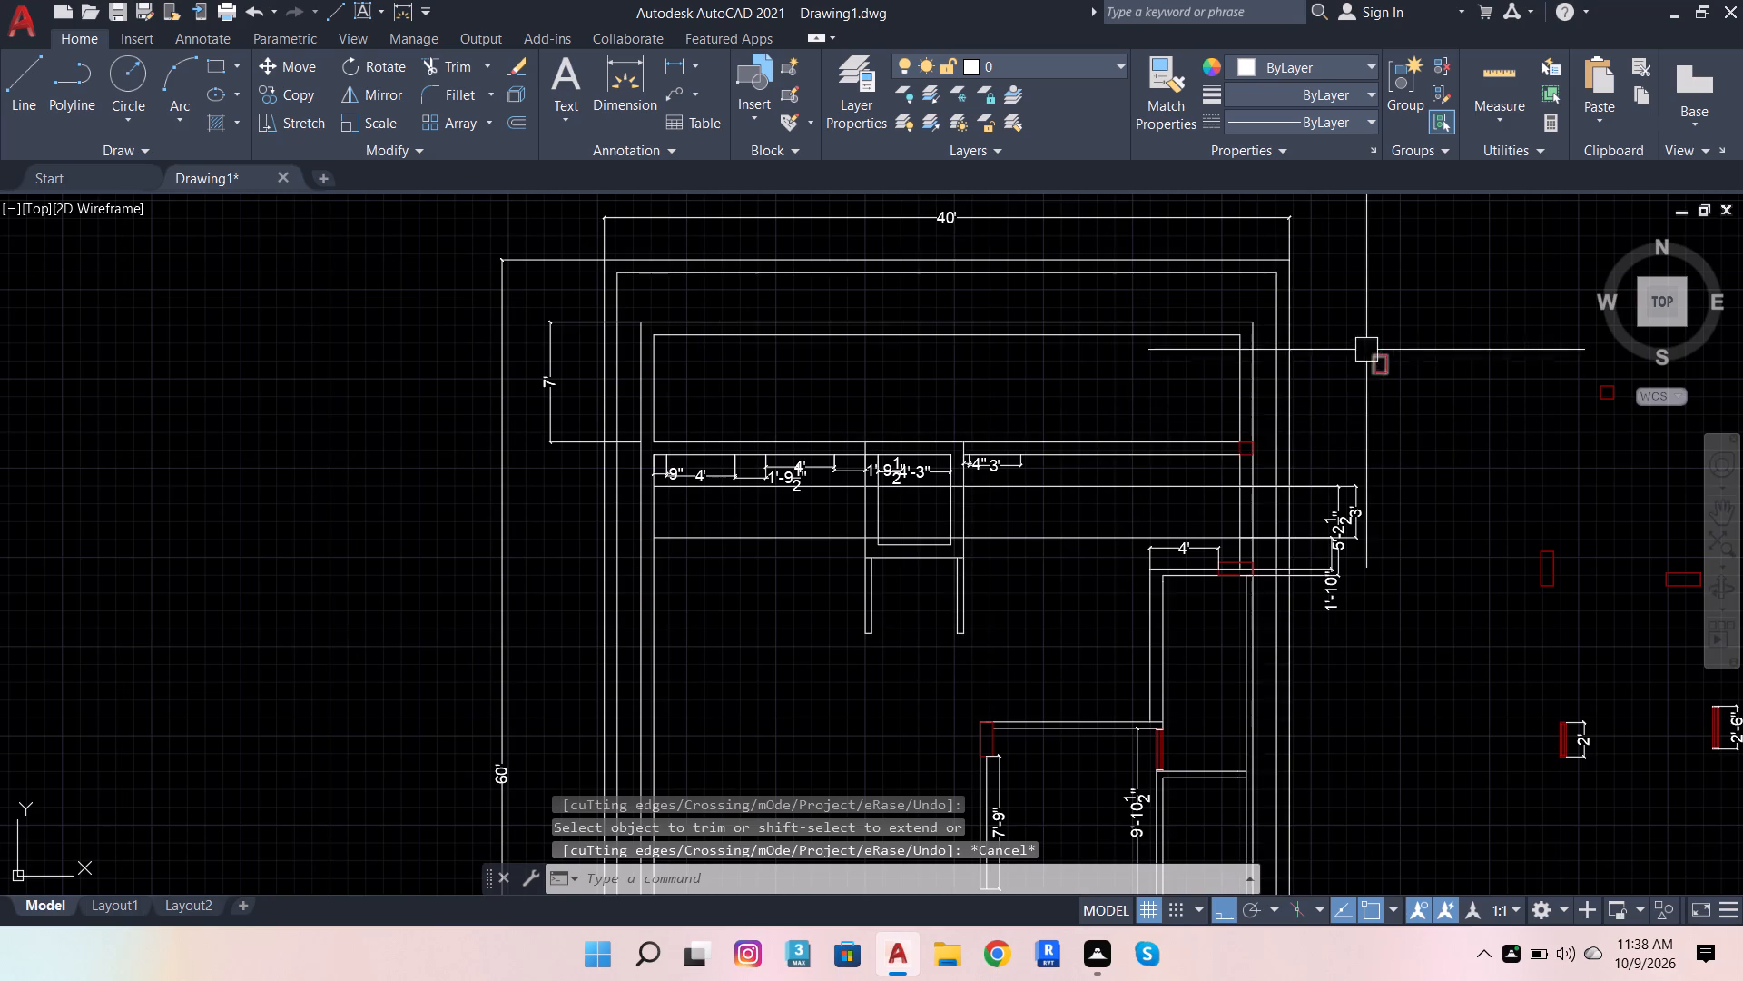
scroll(1372, 333, up, 2)
click(632, 81)
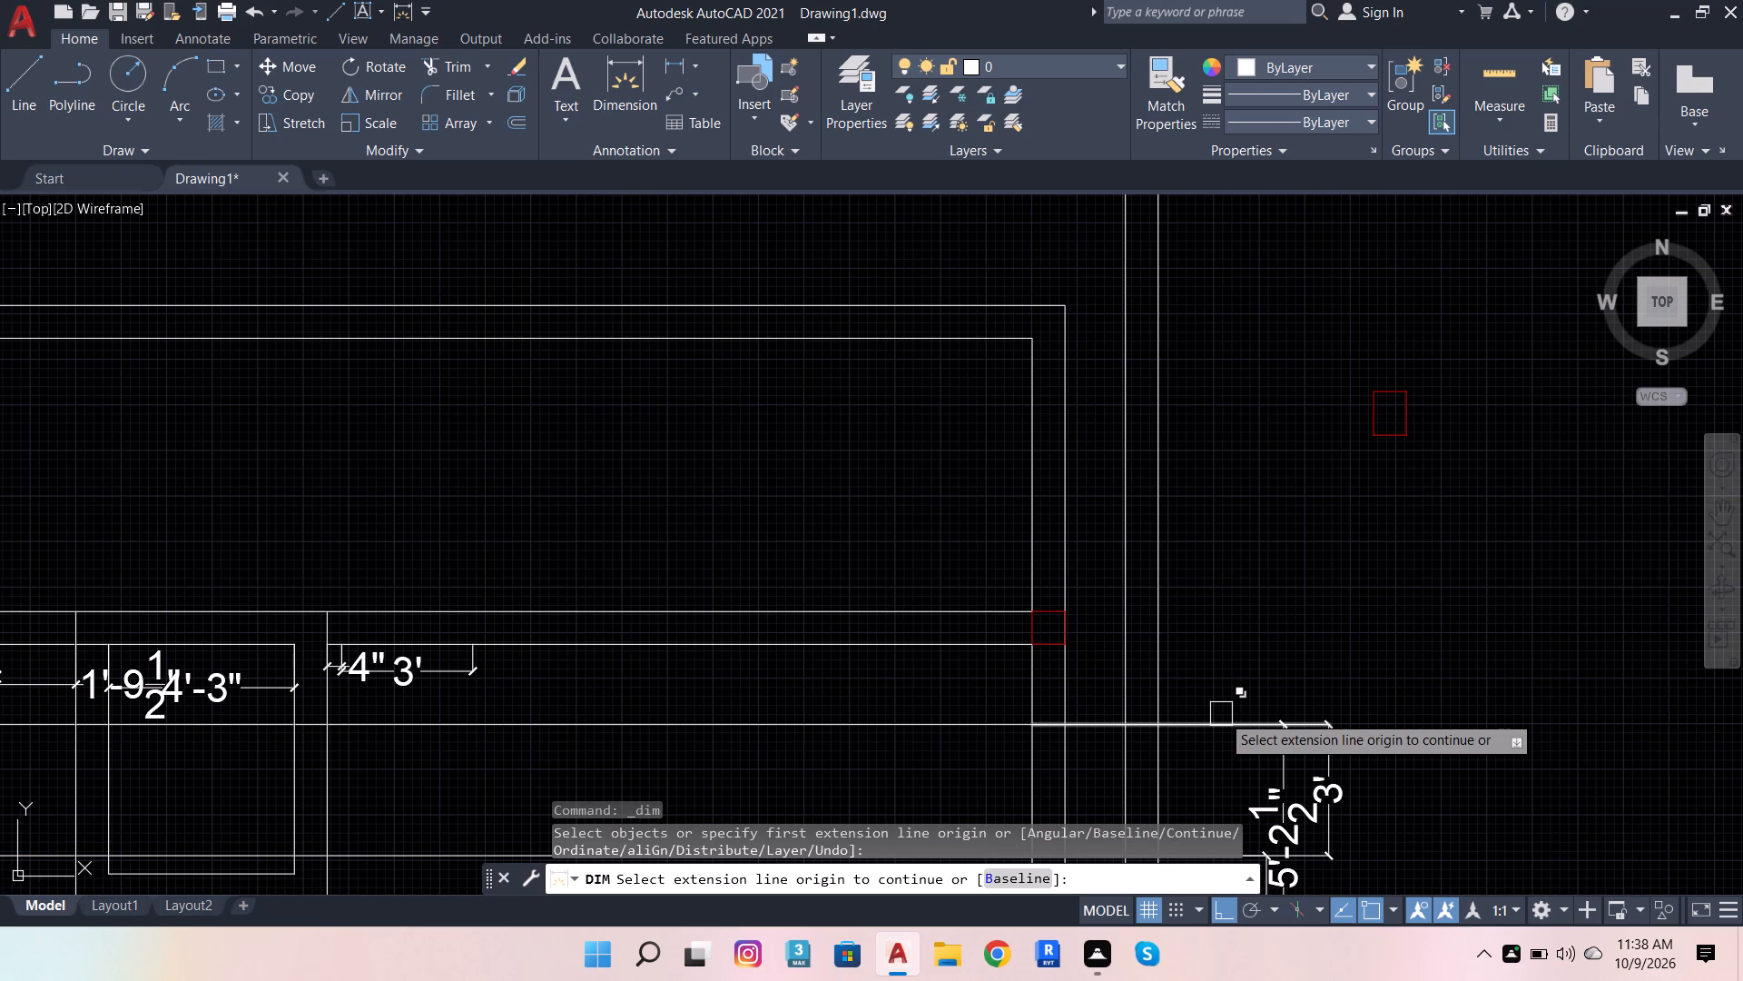
scroll(1120, 652, up, 1)
scroll(993, 691, down, 3)
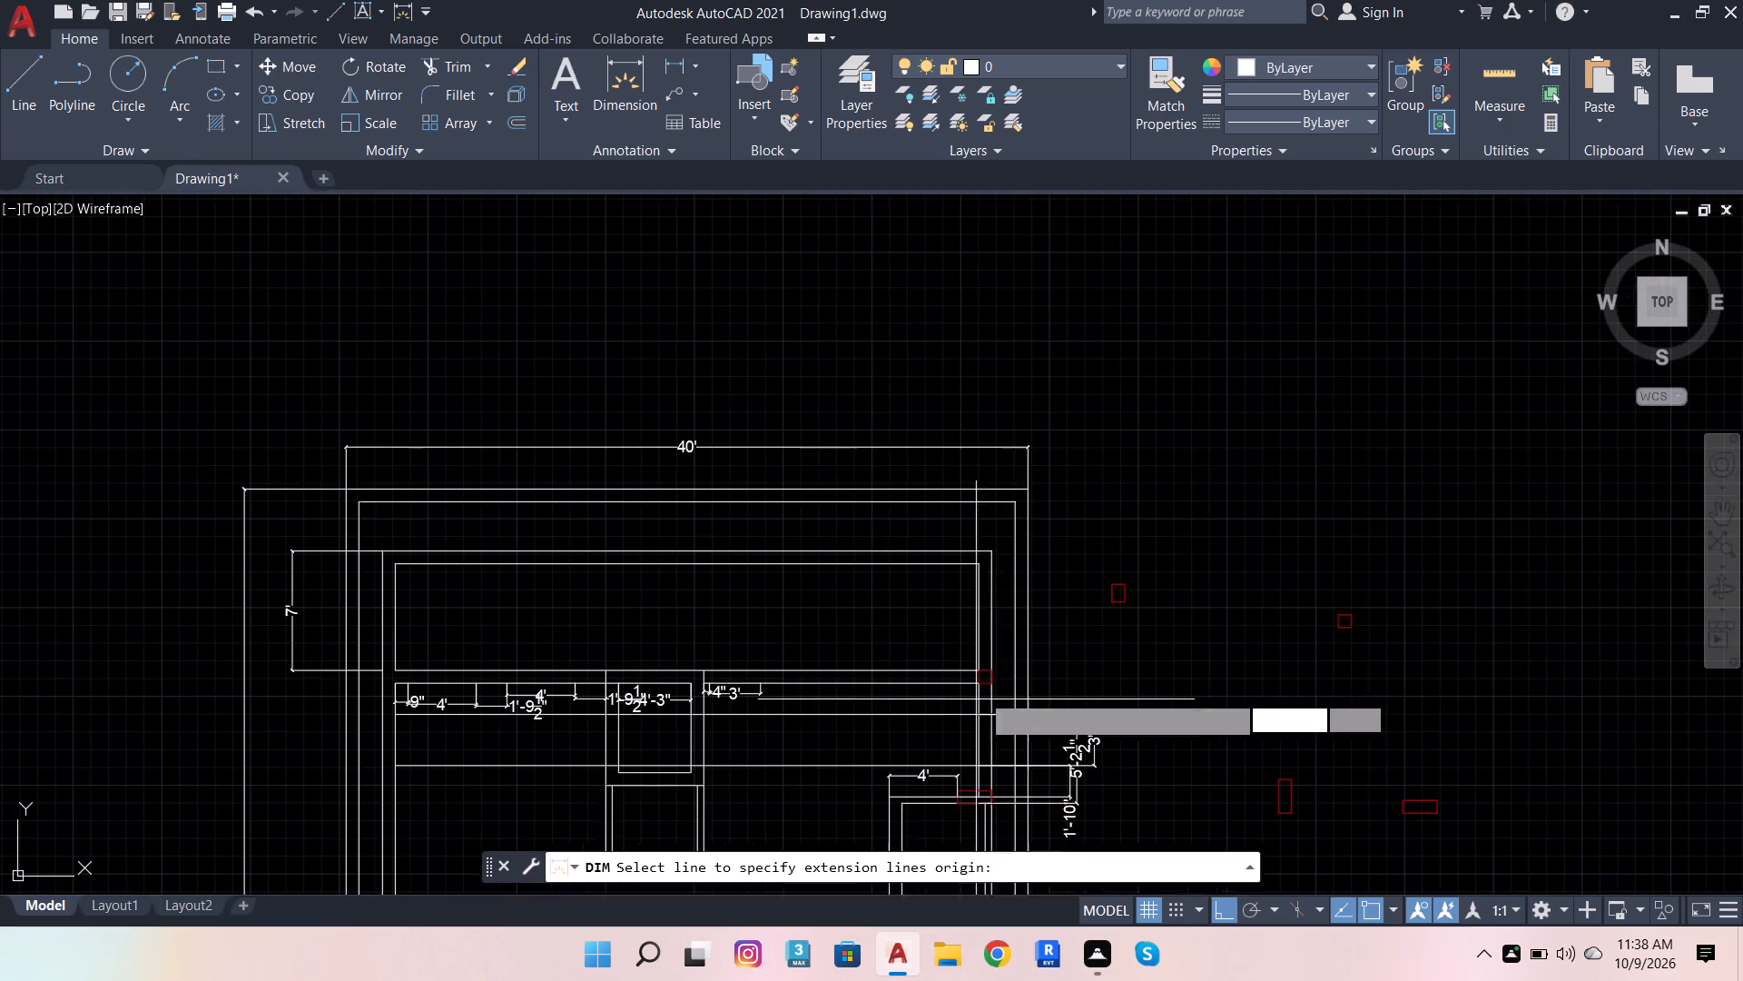
click(617, 96)
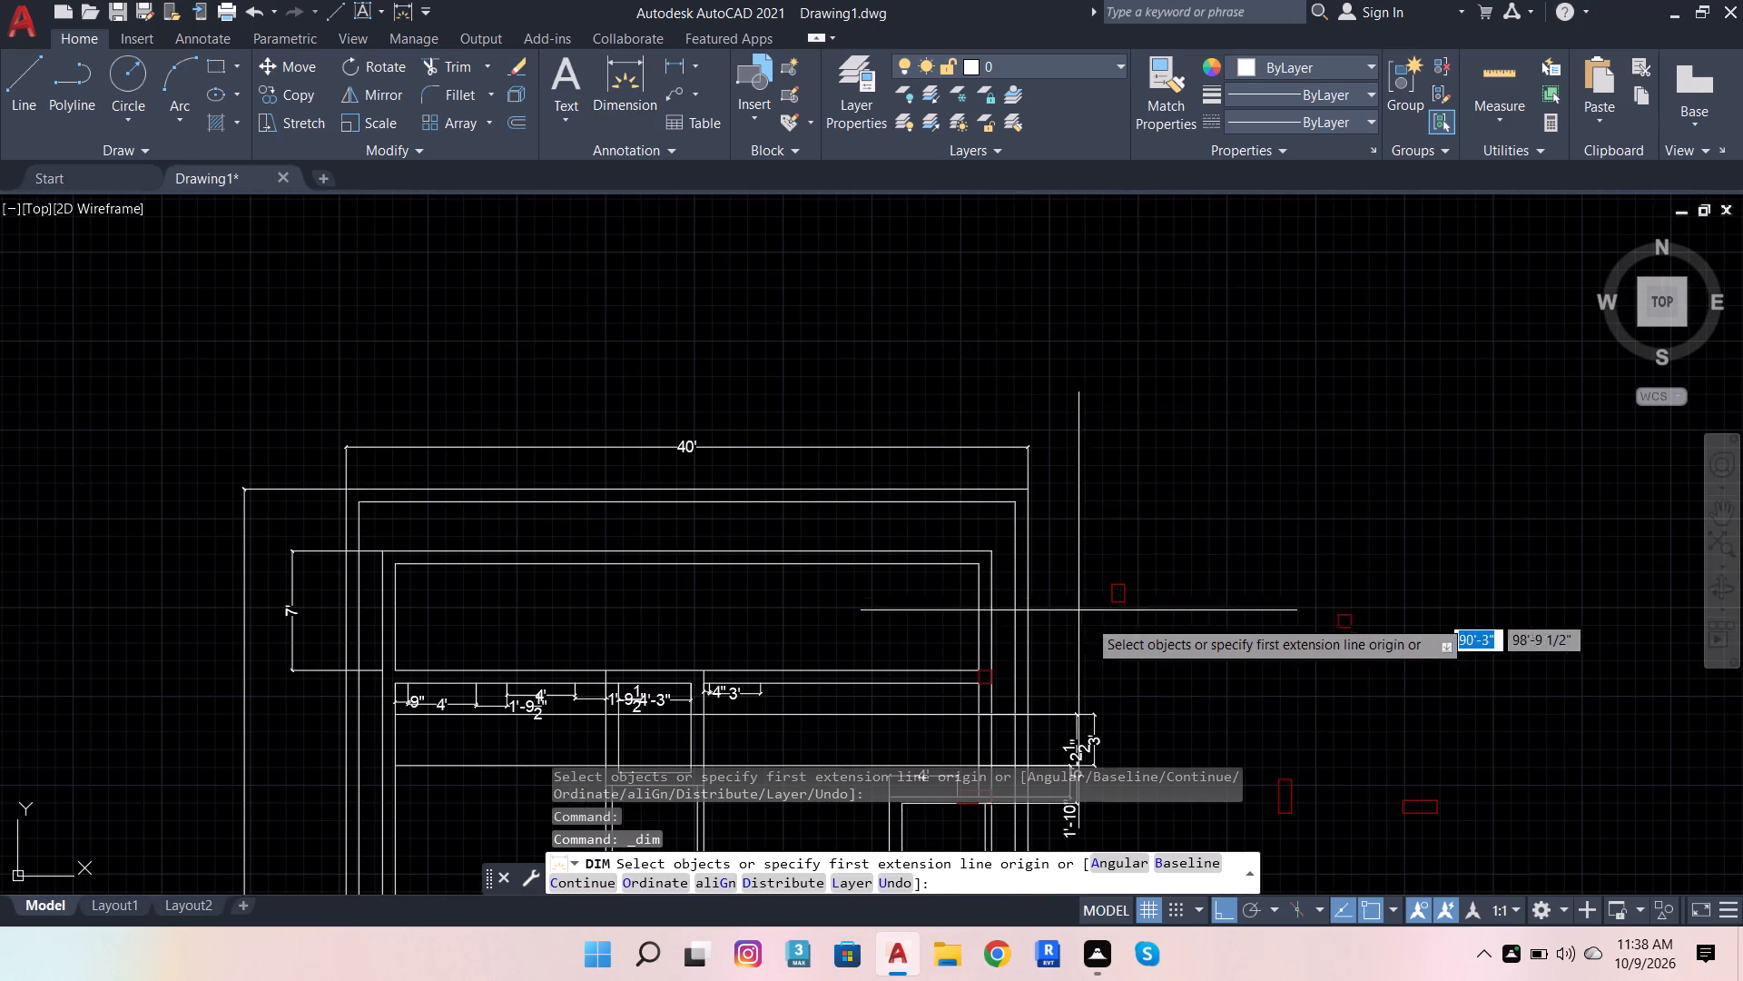
scroll(1132, 586, up, 3)
click(1099, 626)
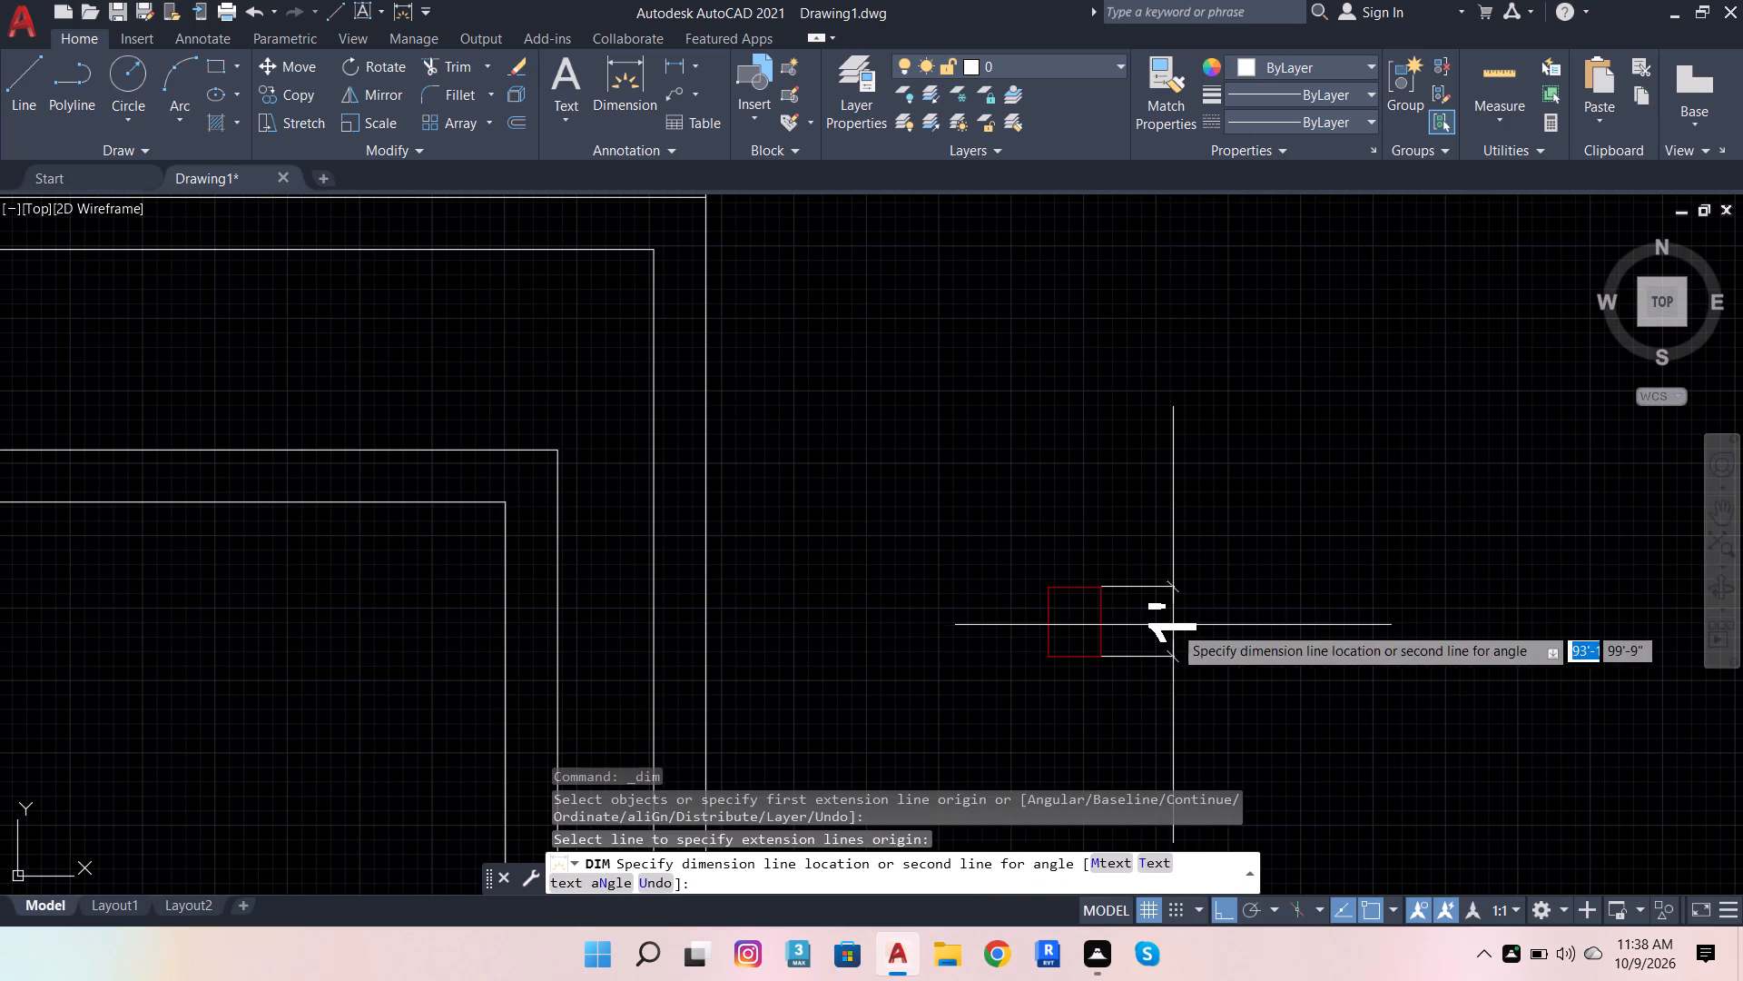
click(1173, 625)
Dimension the east side of the small square red column block east of the plan.
scroll(1008, 630, down, 2)
scroll(1412, 681, up, 2)
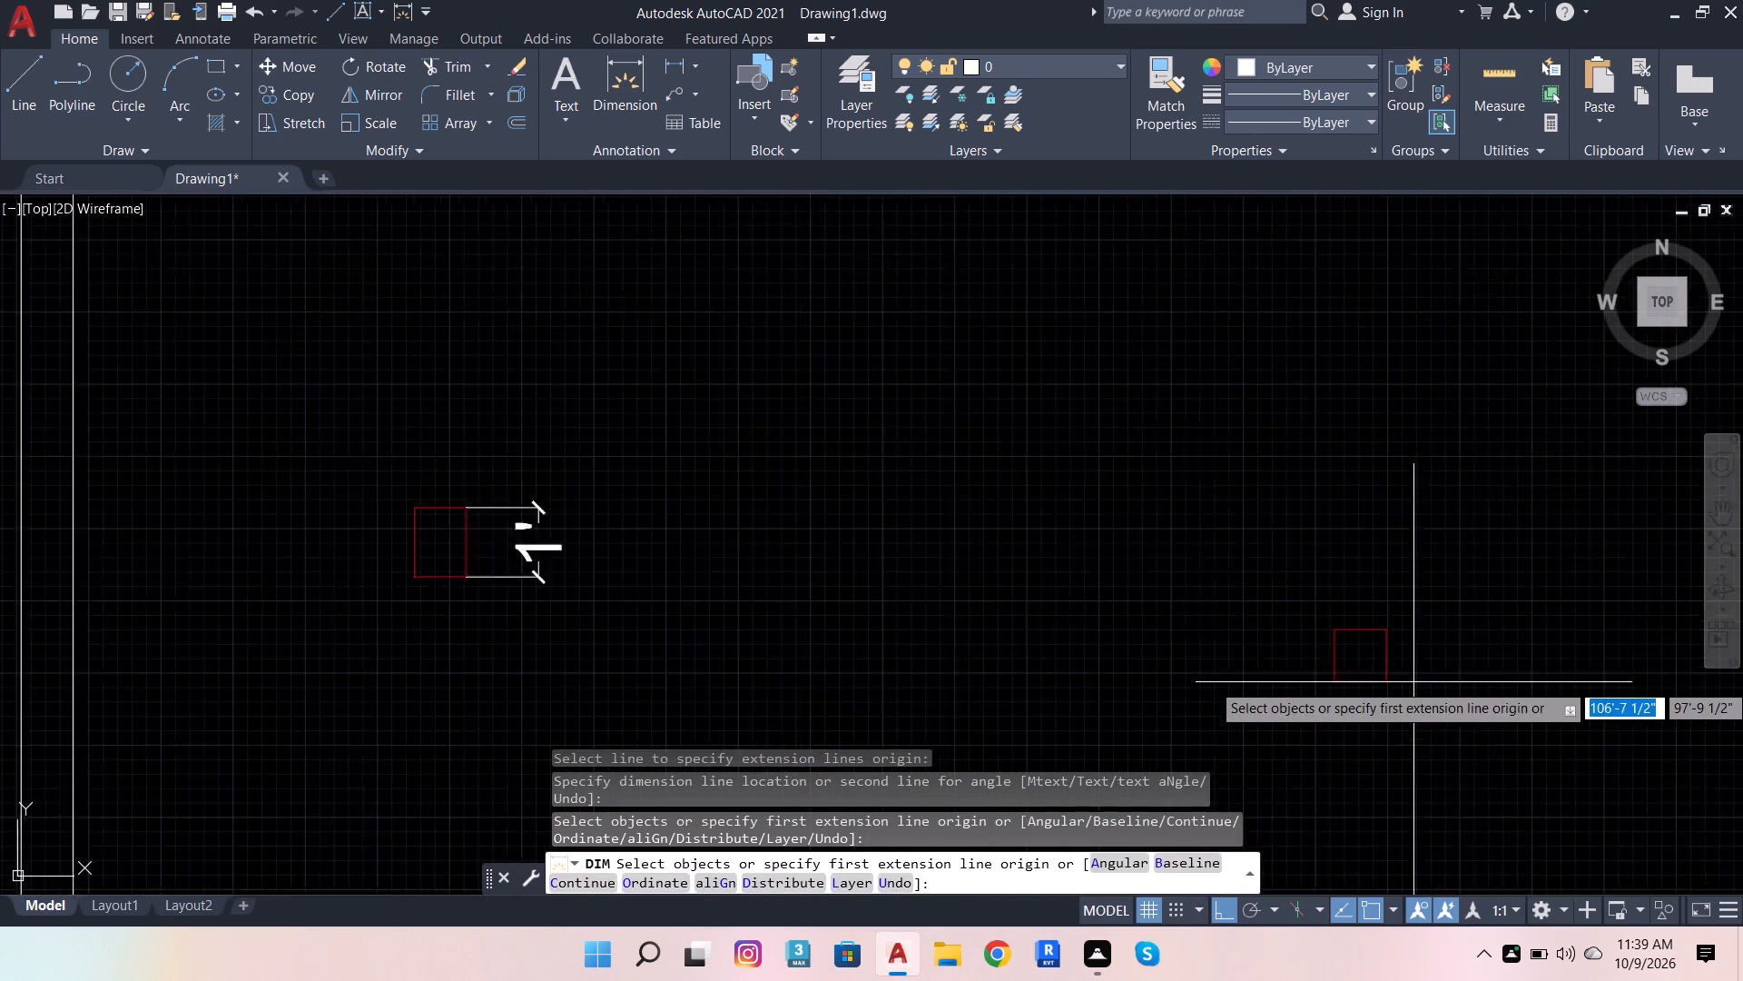
scroll(1413, 682, up, 1)
click(1375, 651)
click(1493, 628)
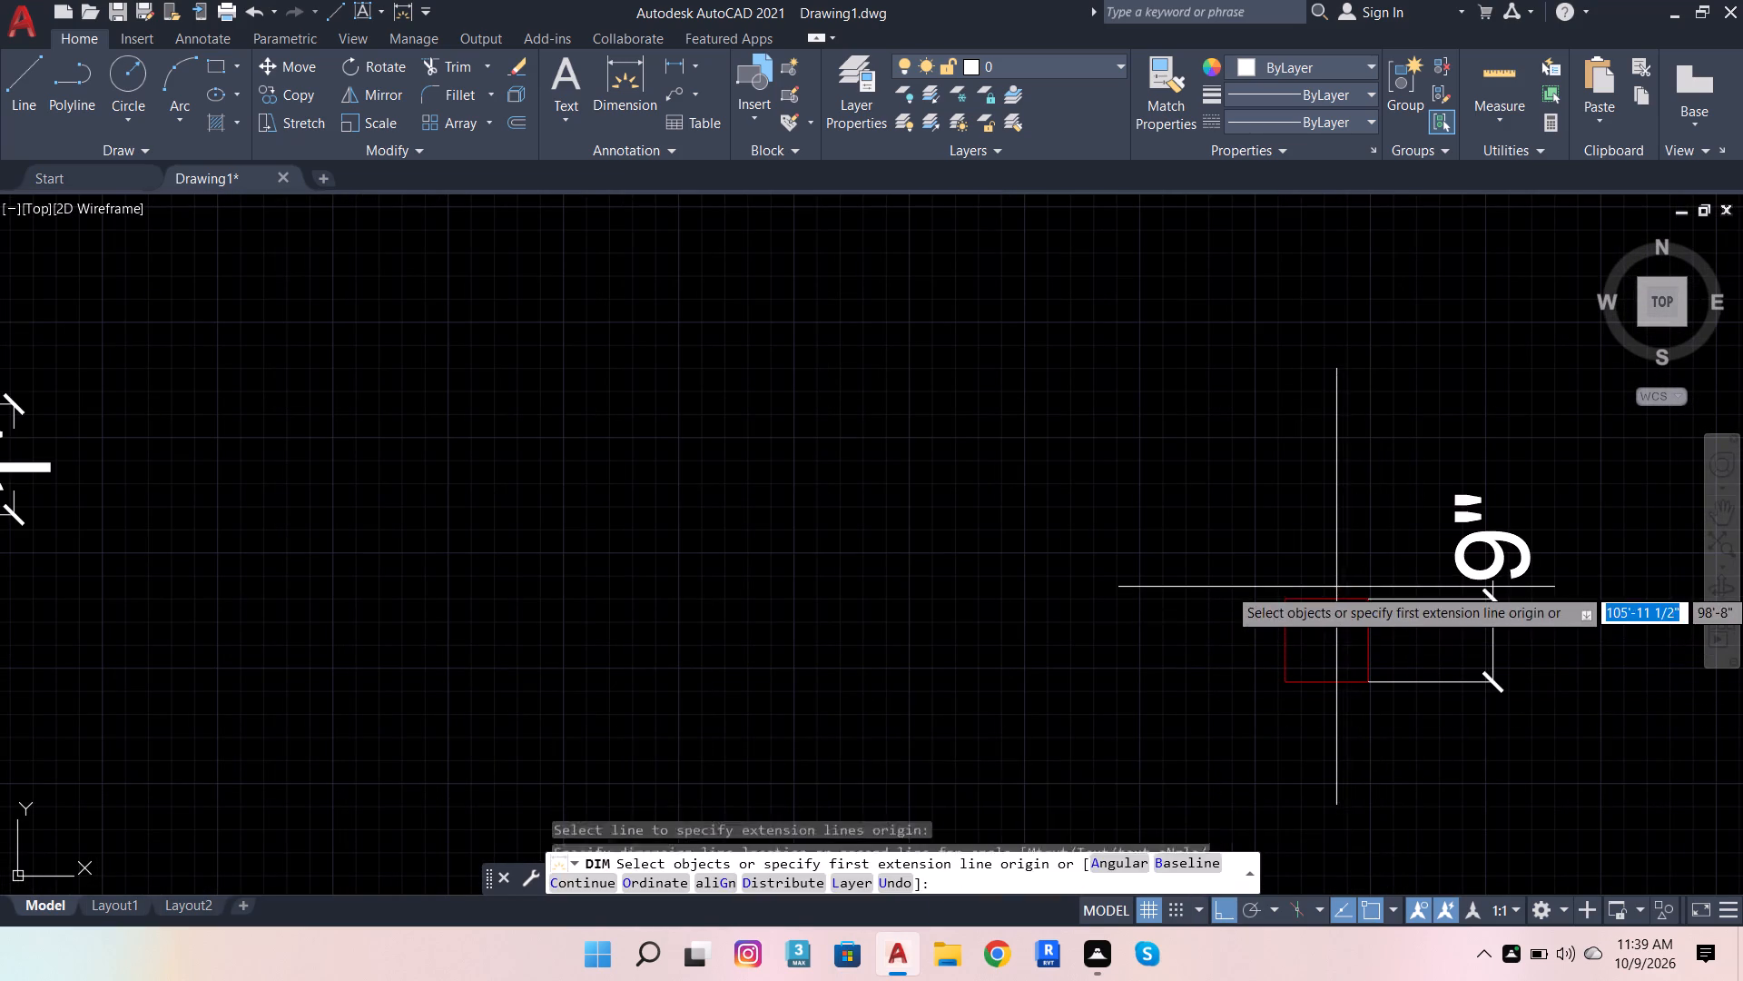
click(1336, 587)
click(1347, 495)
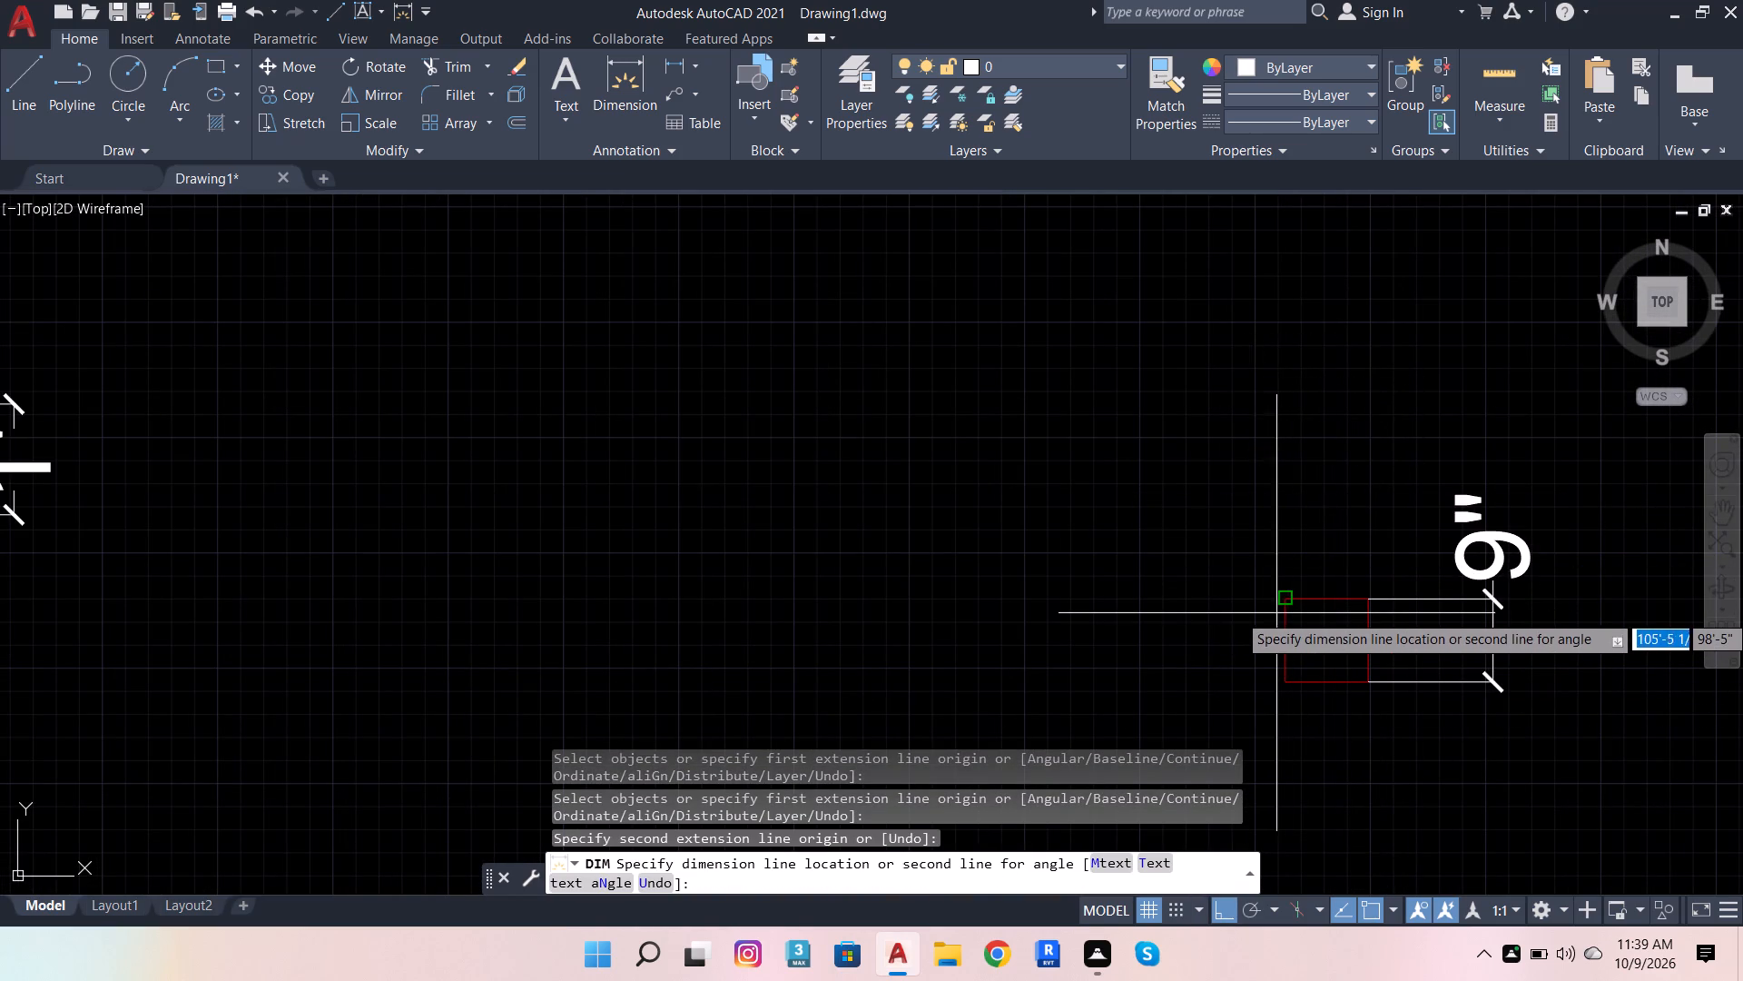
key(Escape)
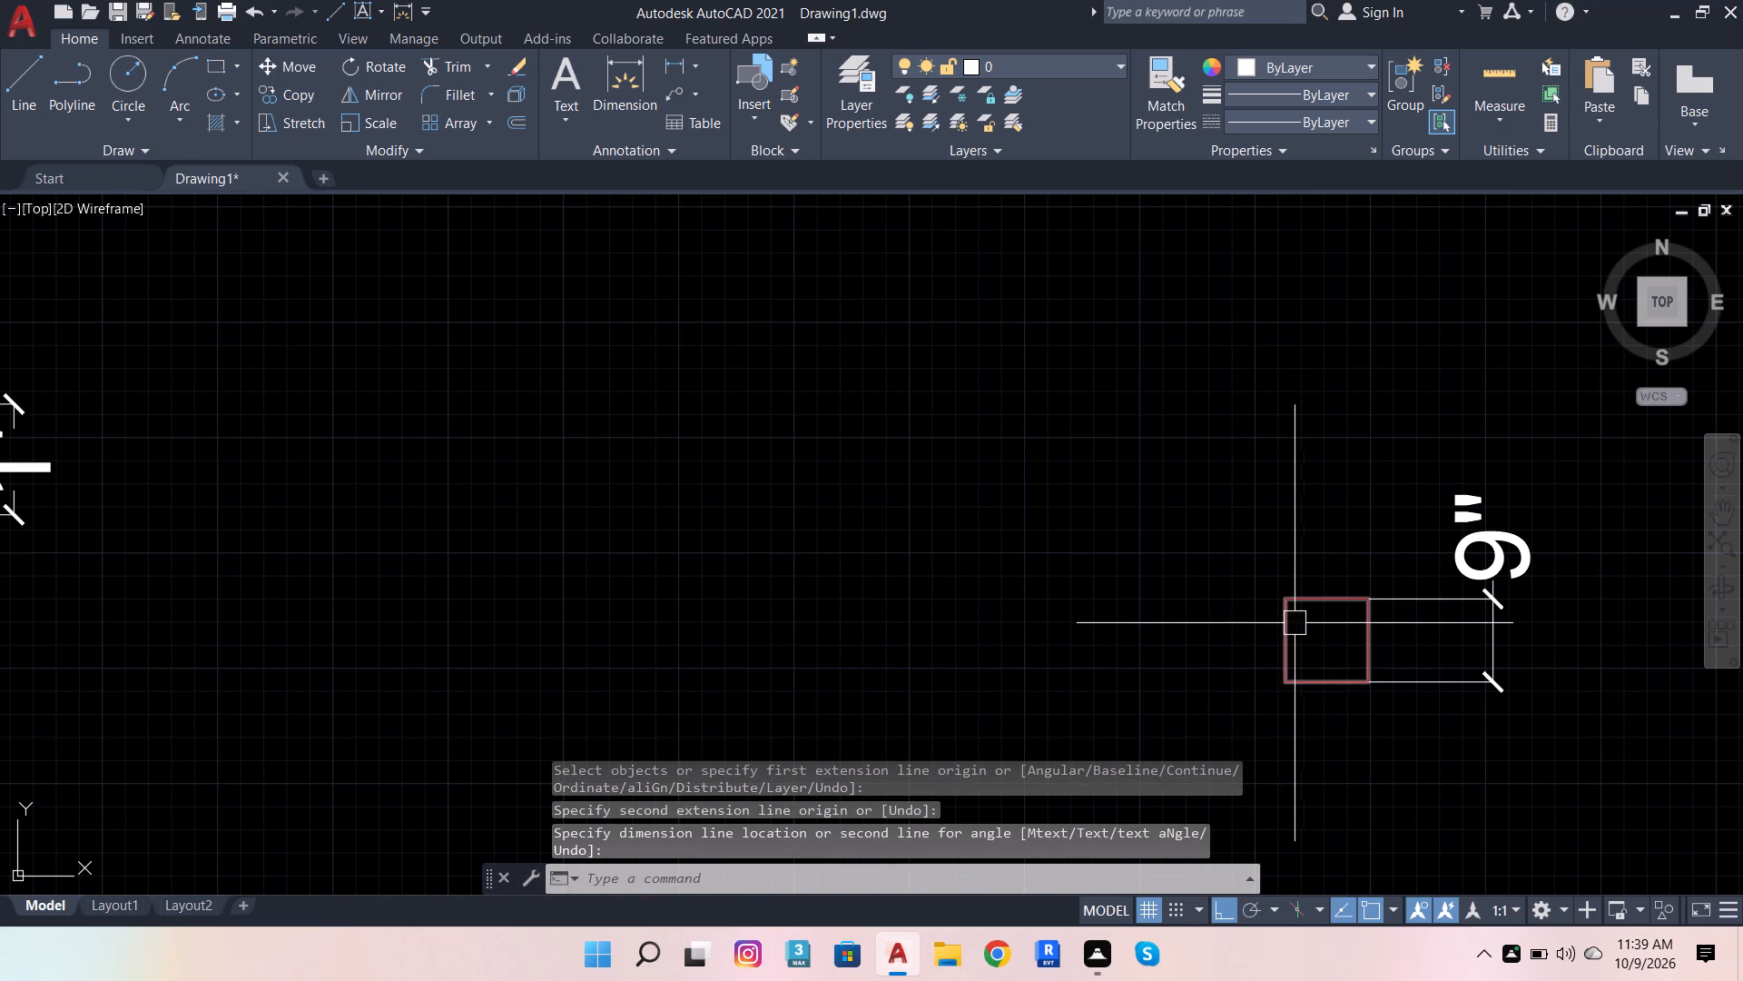
Dimension the north side of the small square red column block.
key(space)
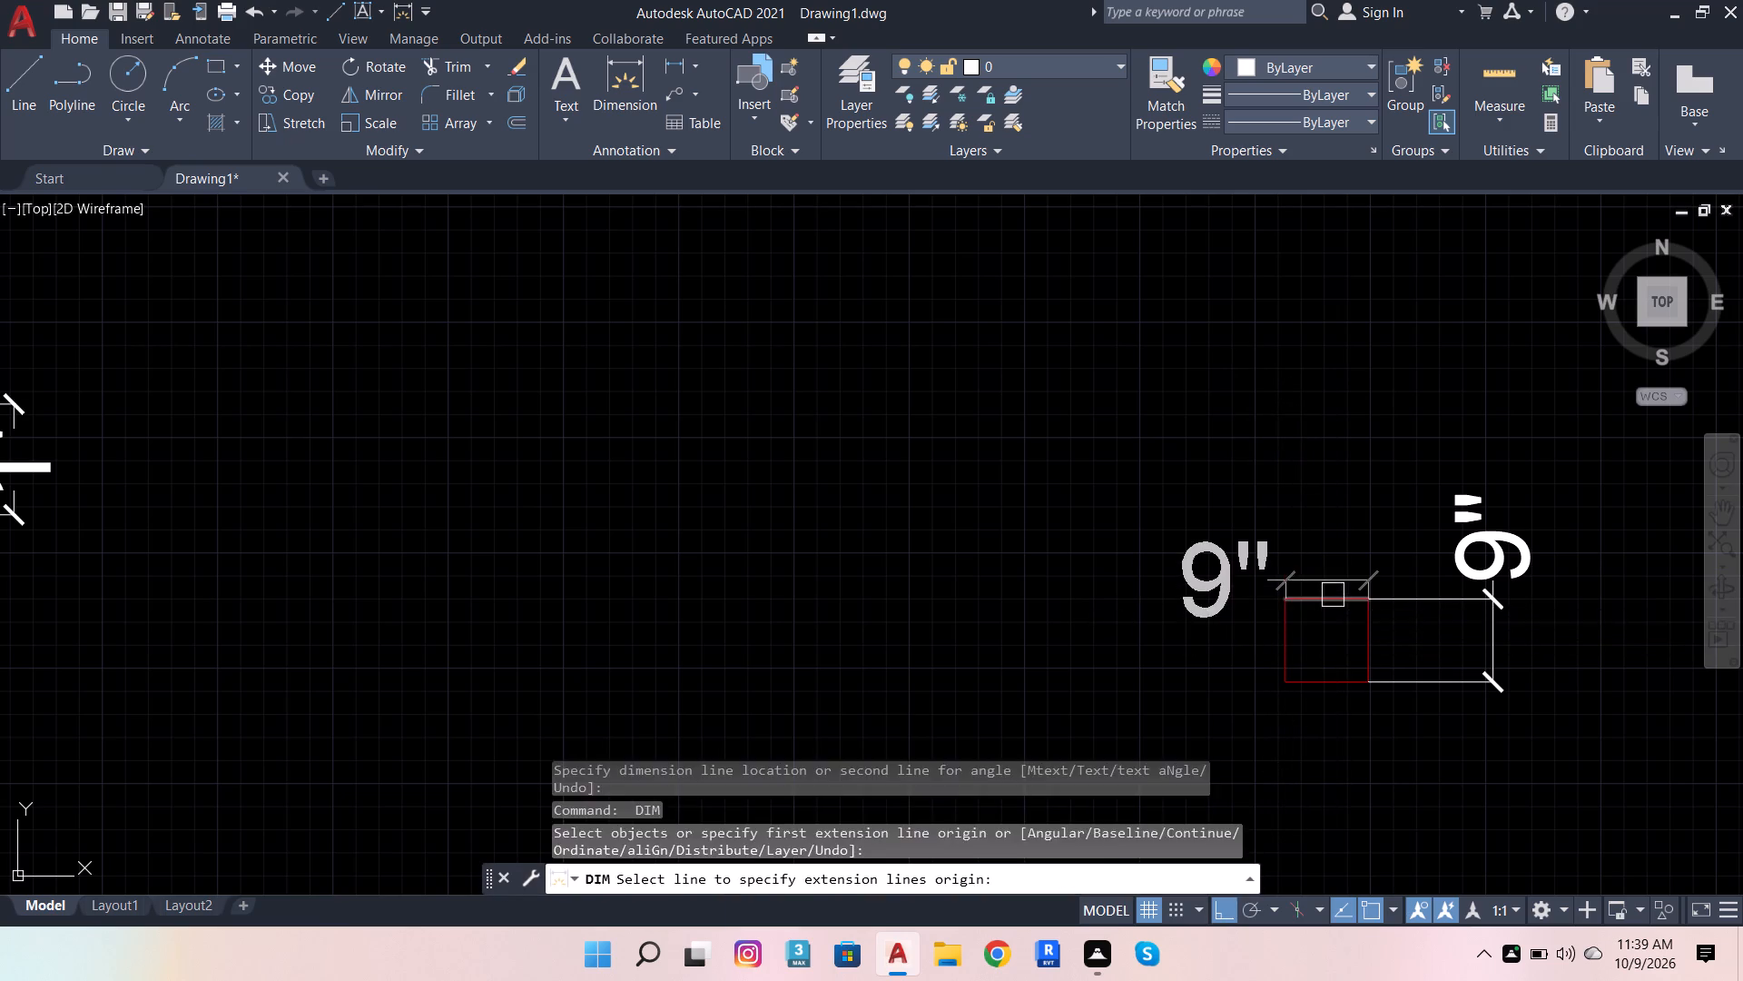
click(1333, 595)
click(1303, 497)
Dimension the long east side of the upright rectangular red column block south of the square one.
scroll(1261, 536, down, 6)
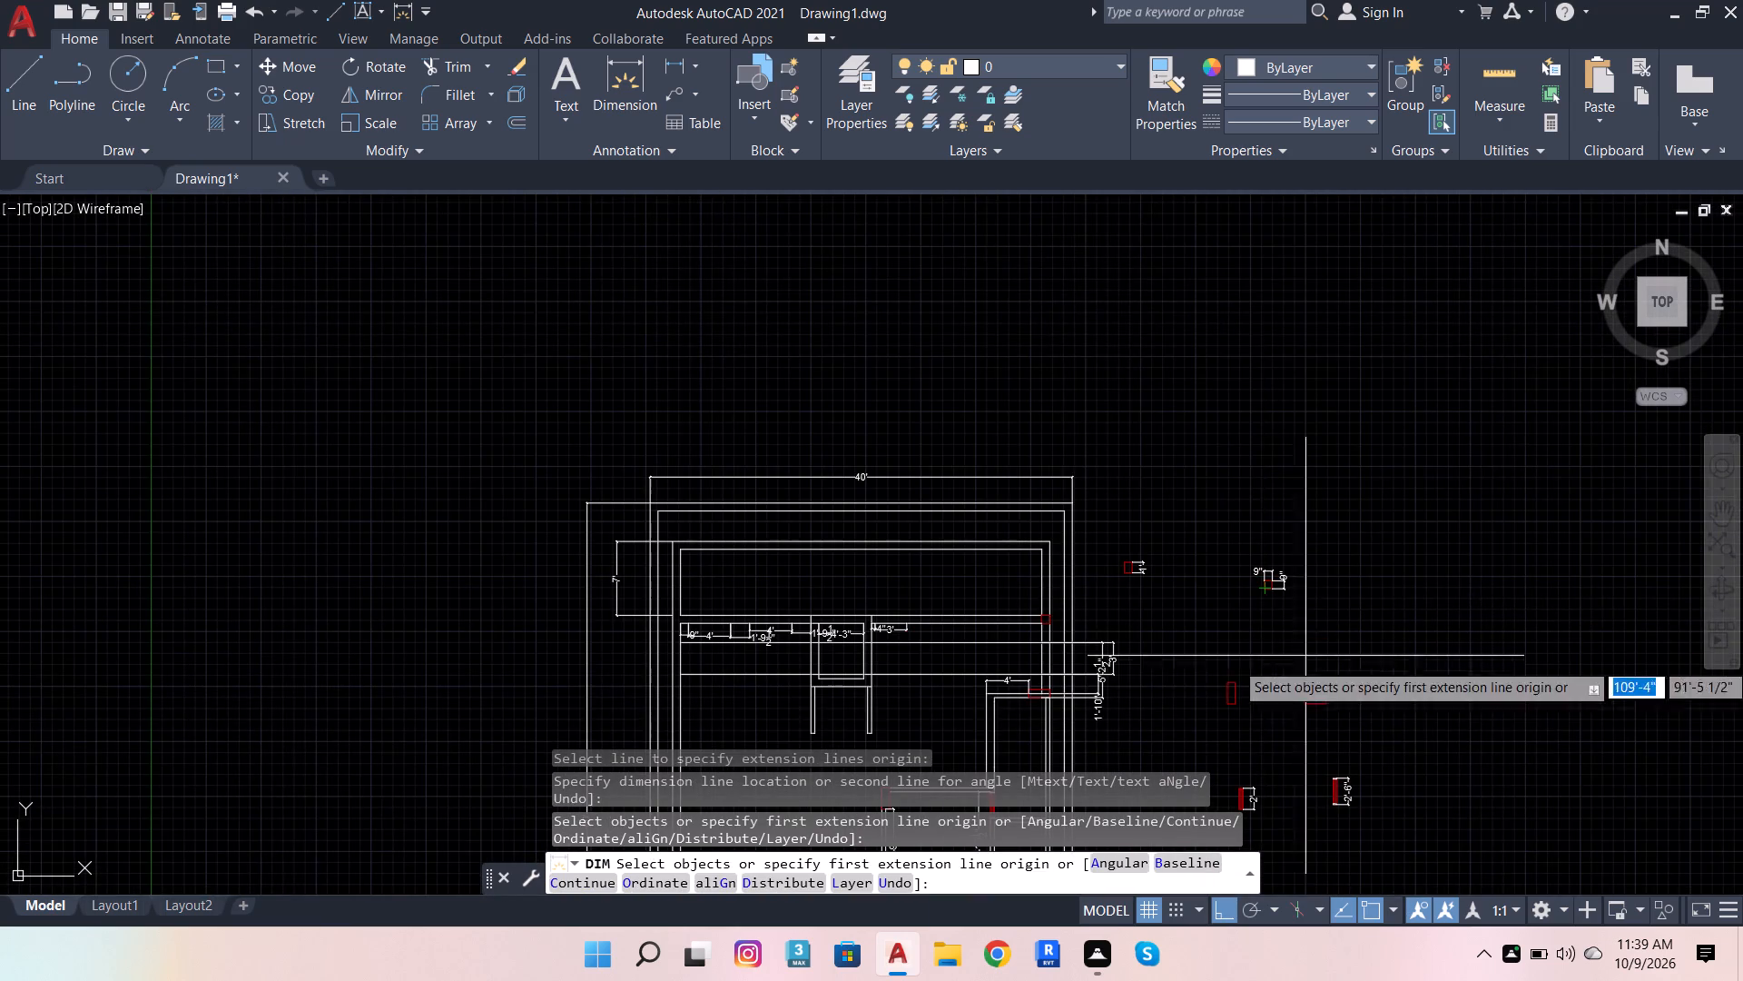
scroll(1268, 711, up, 3)
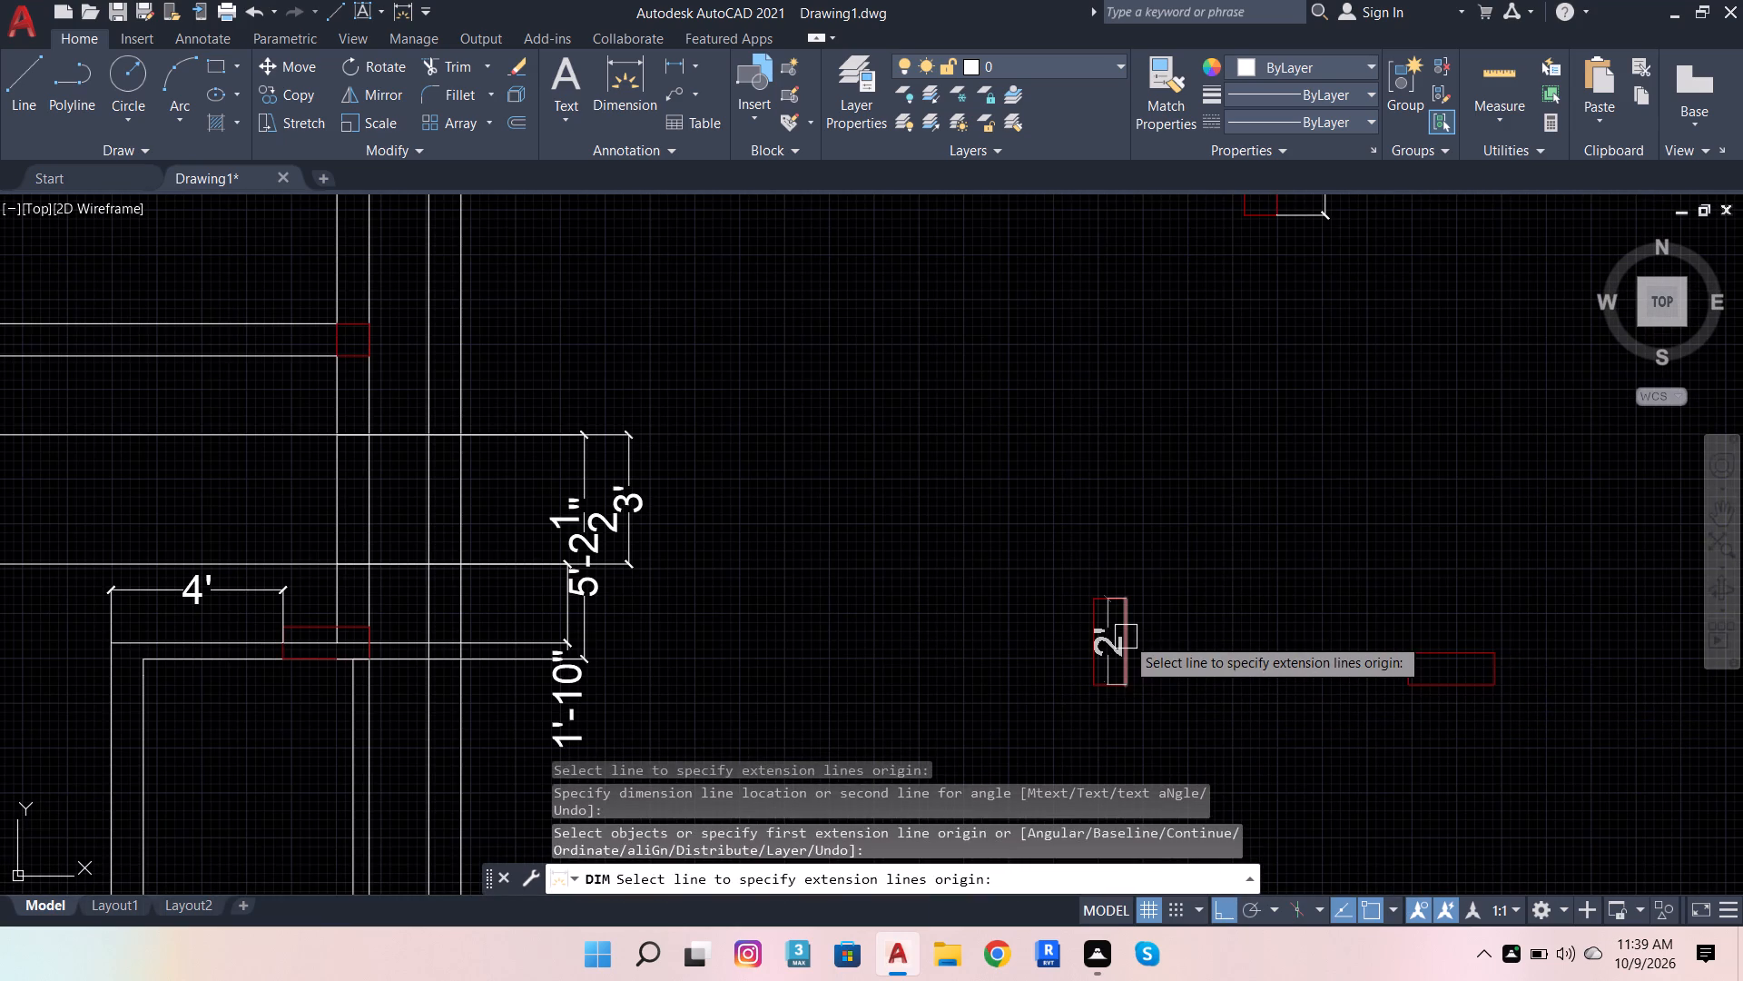
click(1130, 640)
click(1211, 623)
scroll(1313, 611, down, 2)
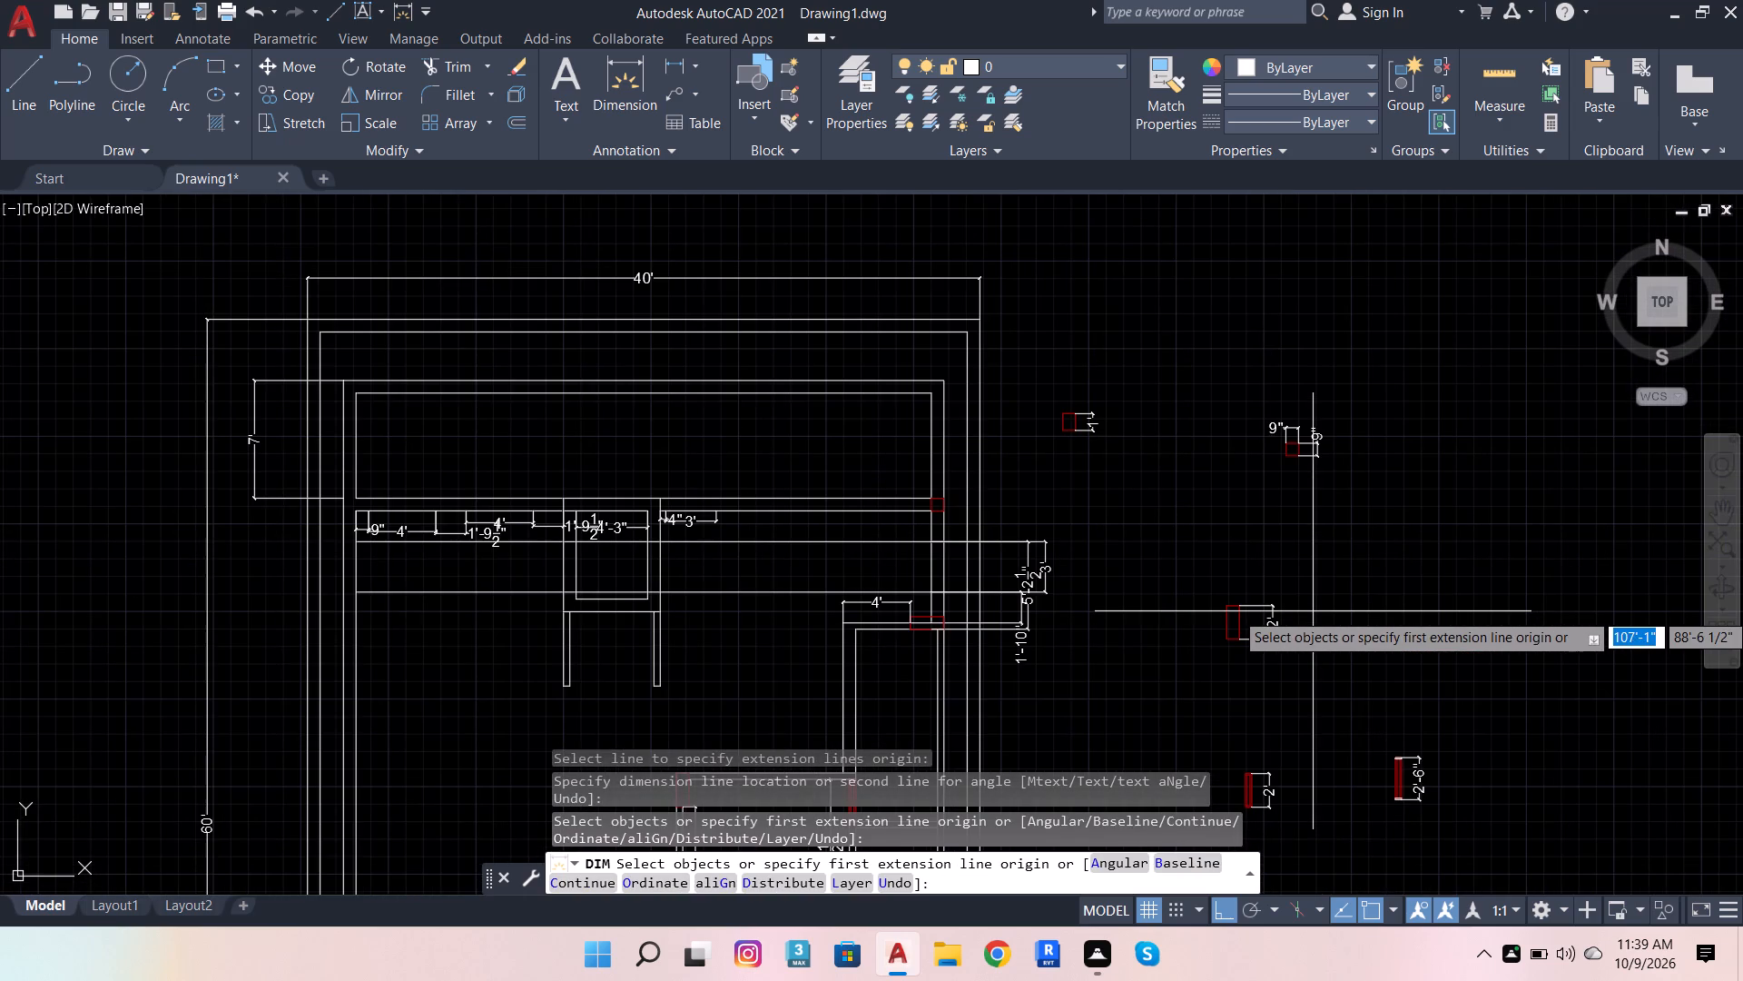
key(Escape)
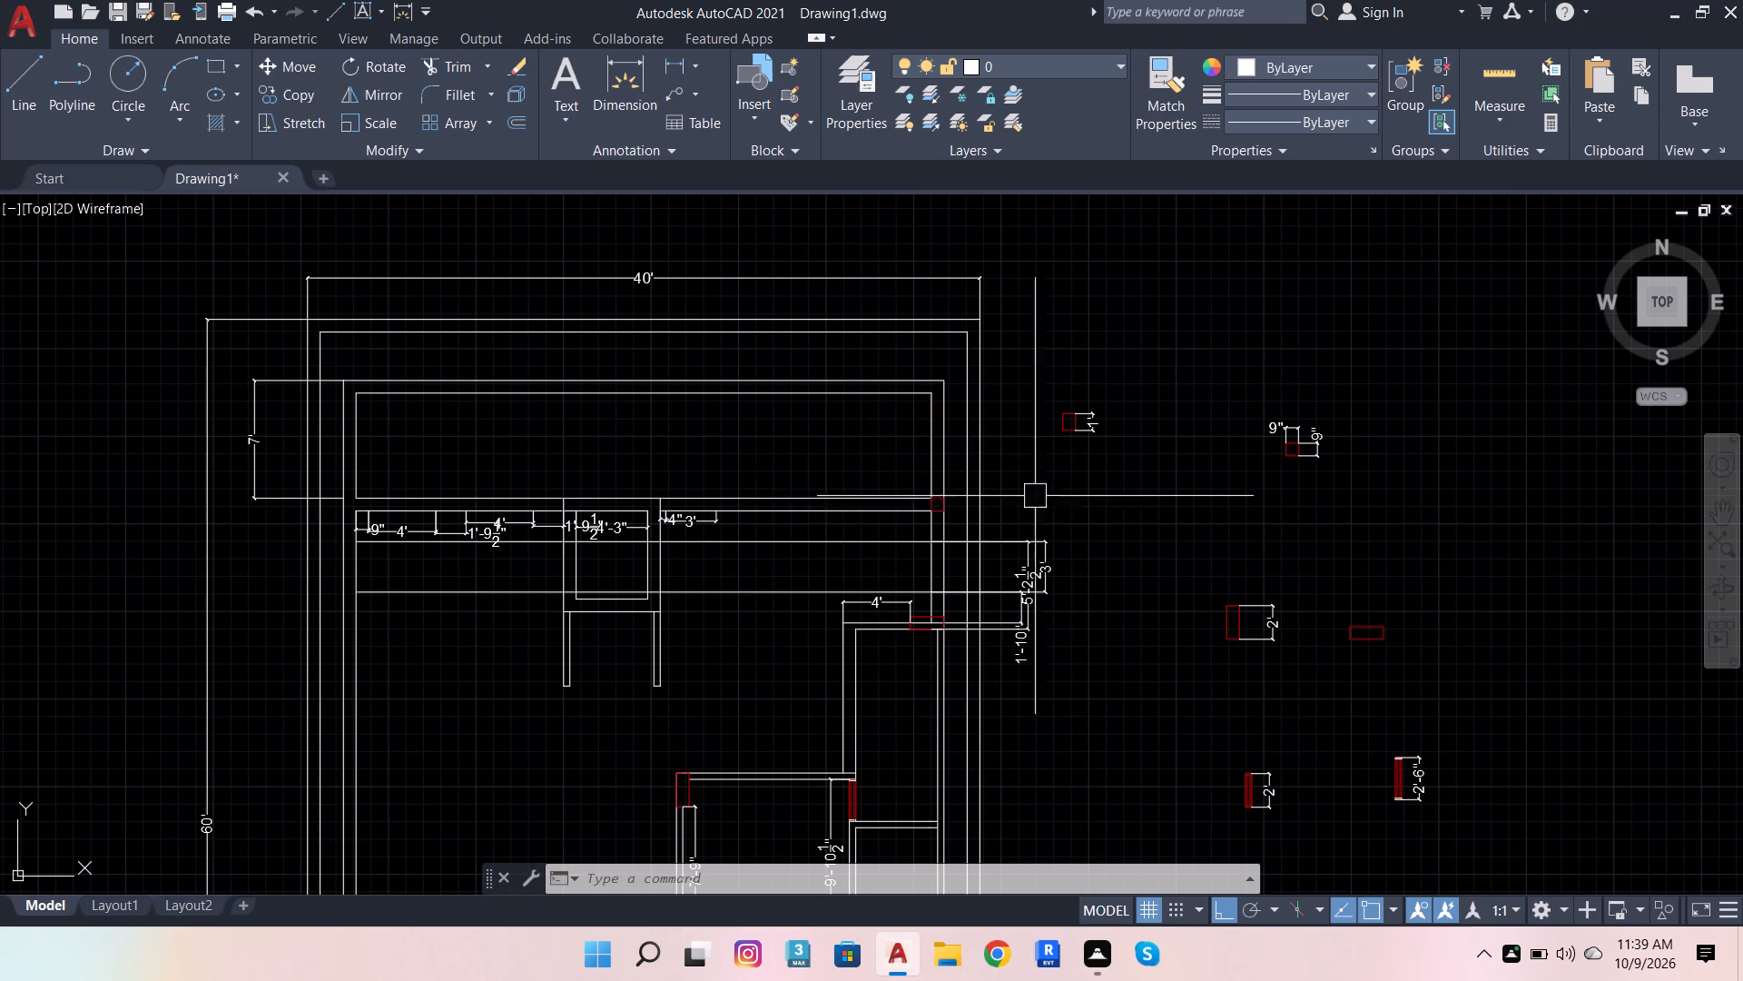
Copy the 9" by 1' column block by its northeast corner to where the central space's eastern line meets the wall's north face.
scroll(1112, 441, up, 2)
key(Escape)
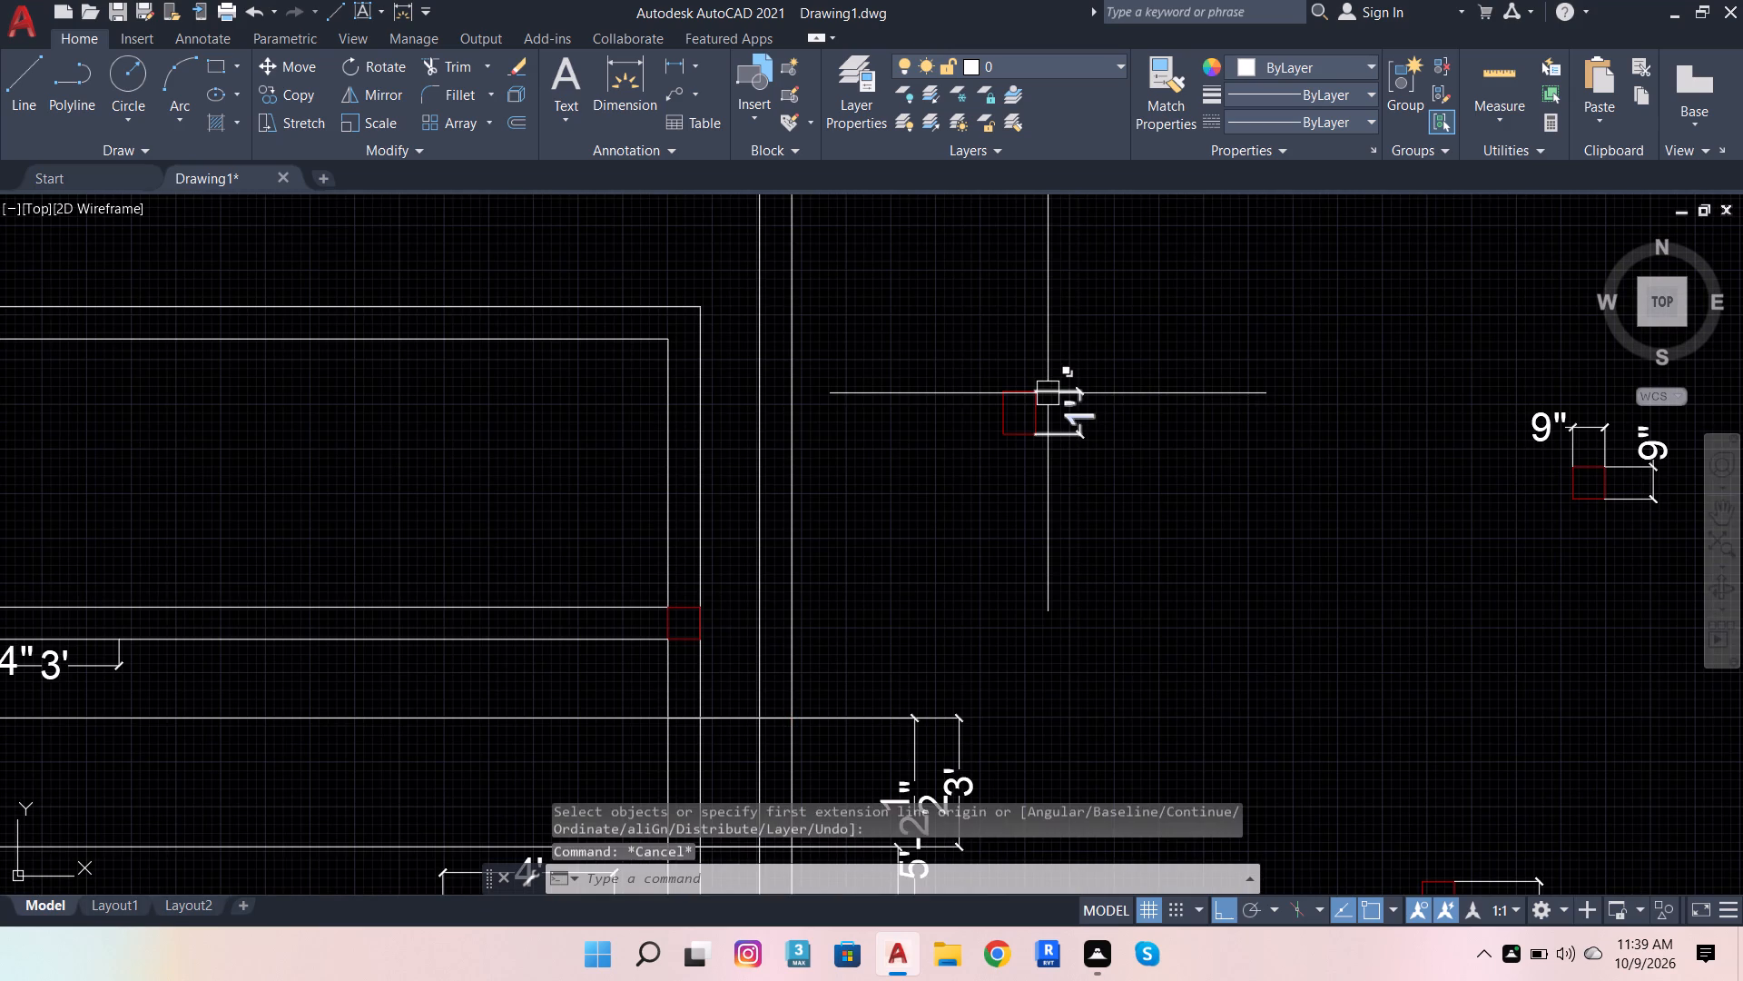
click(1029, 415)
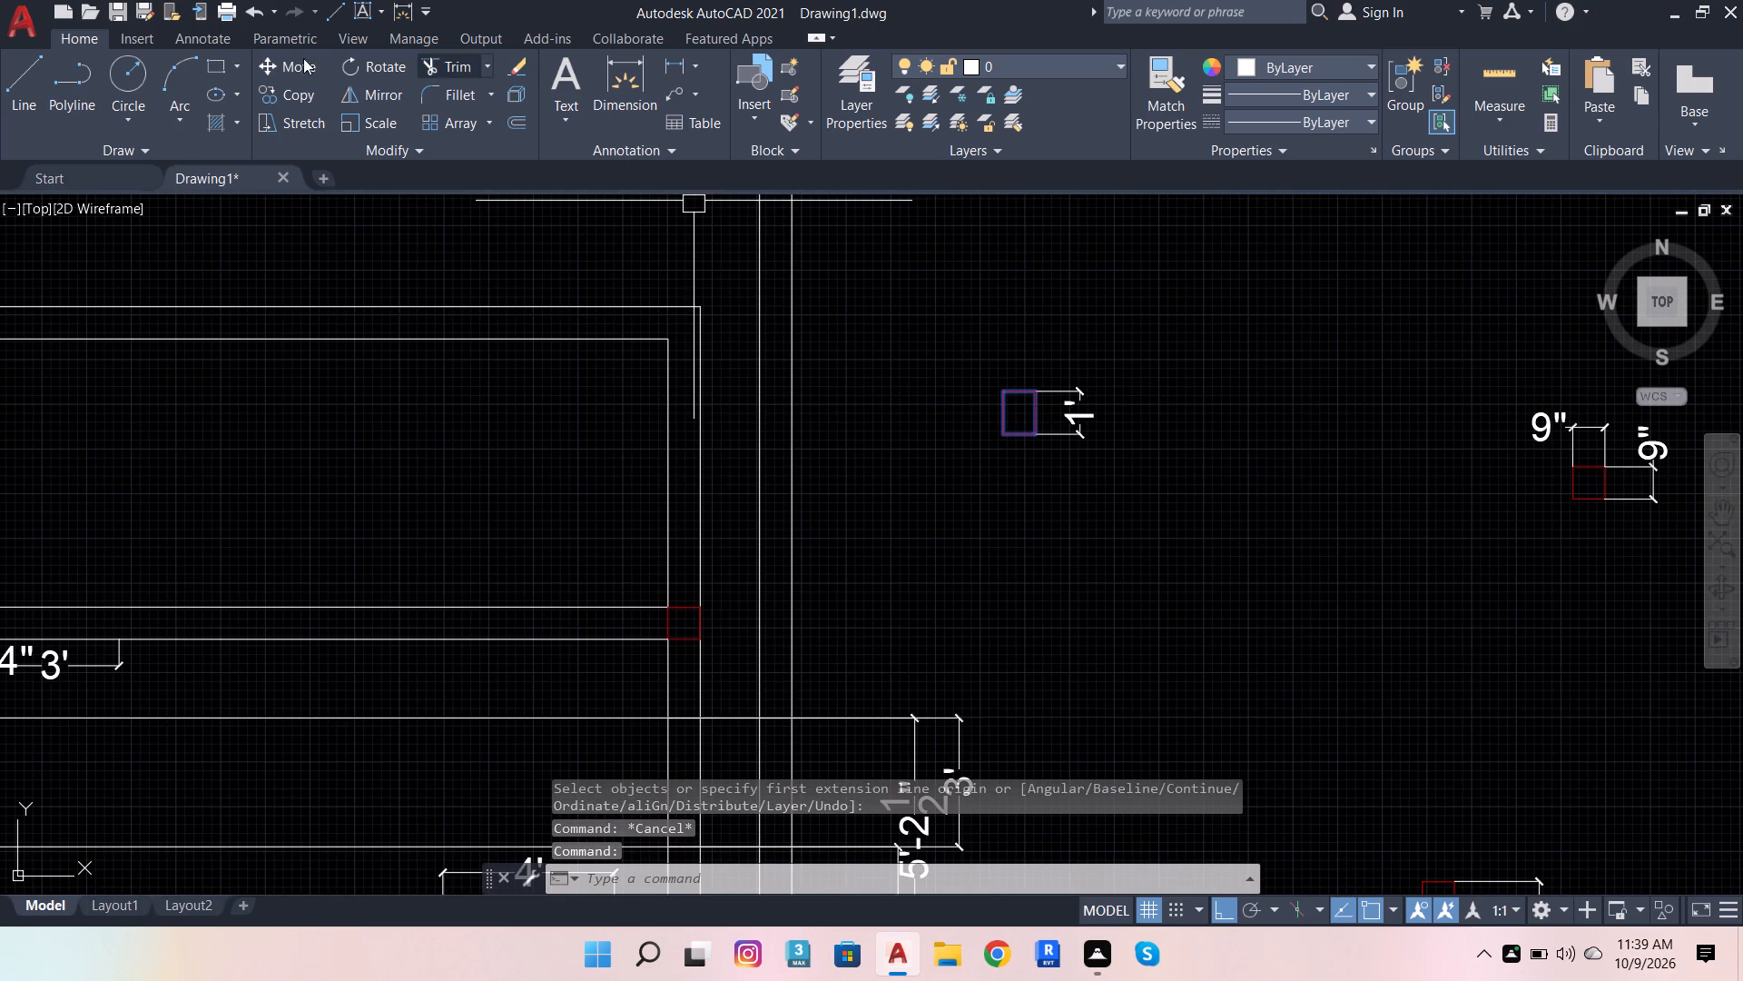
click(292, 91)
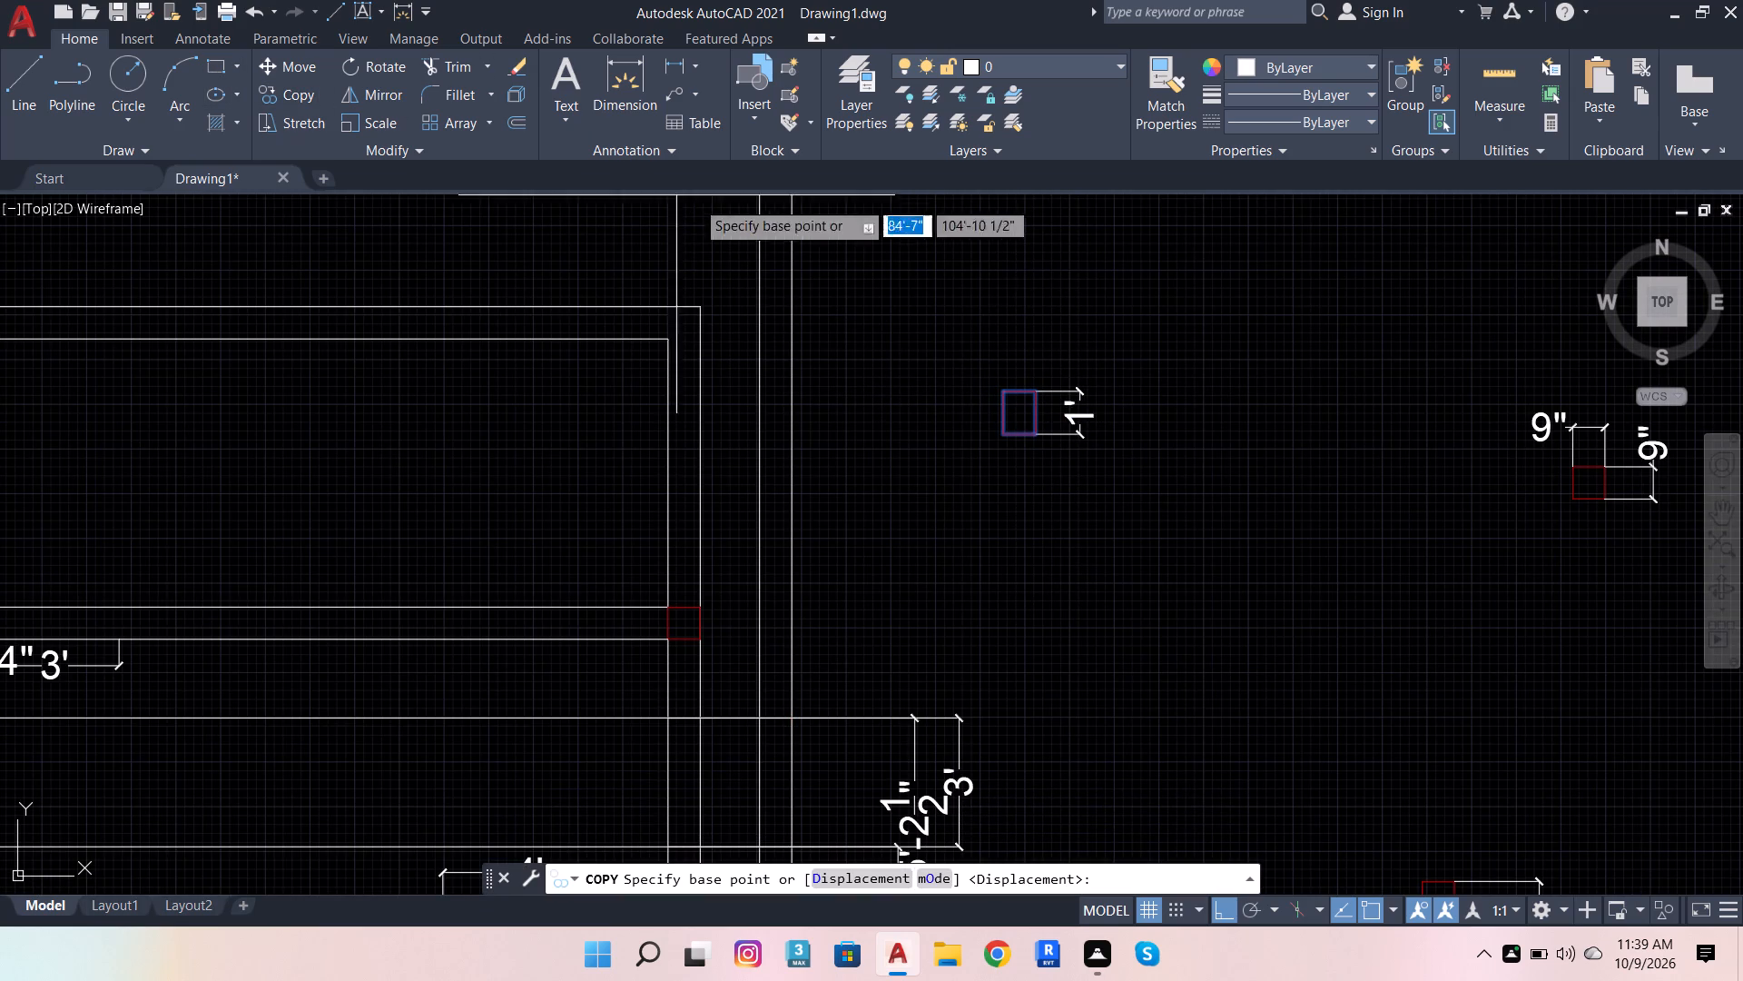
scroll(1056, 397, up, 3)
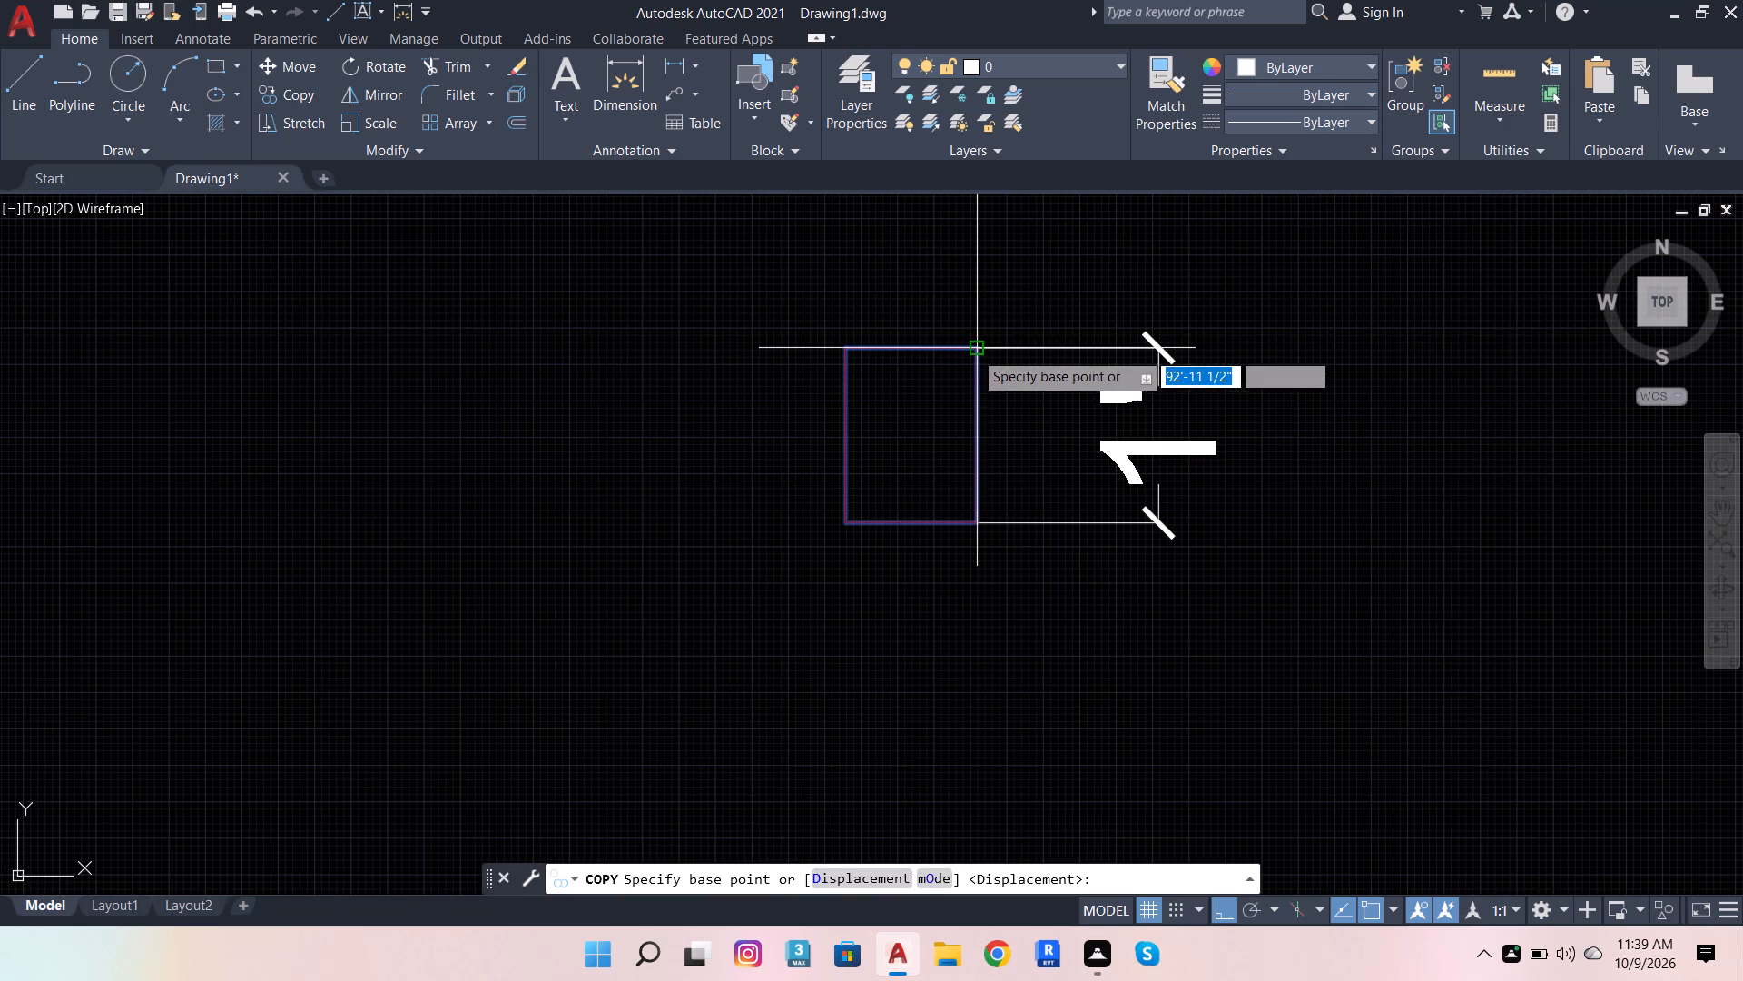
click(973, 351)
scroll(1079, 519, down, 5)
scroll(649, 605, up, 5)
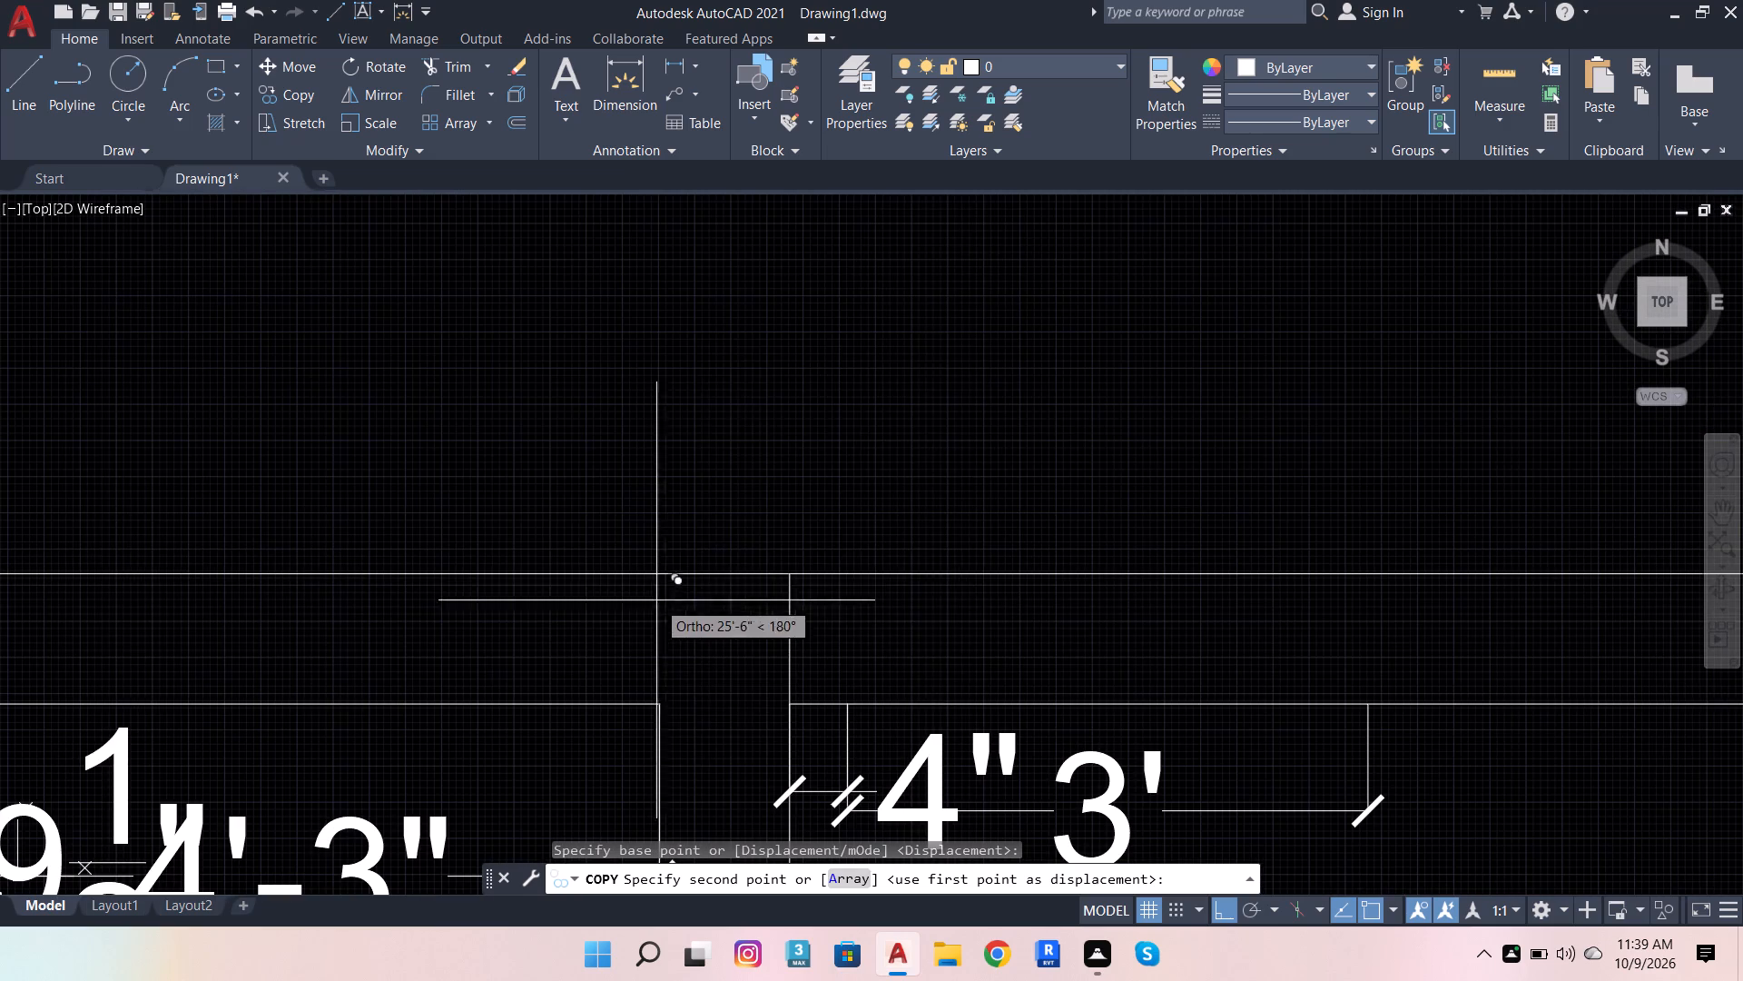
click(787, 577)
scroll(886, 616, down, 3)
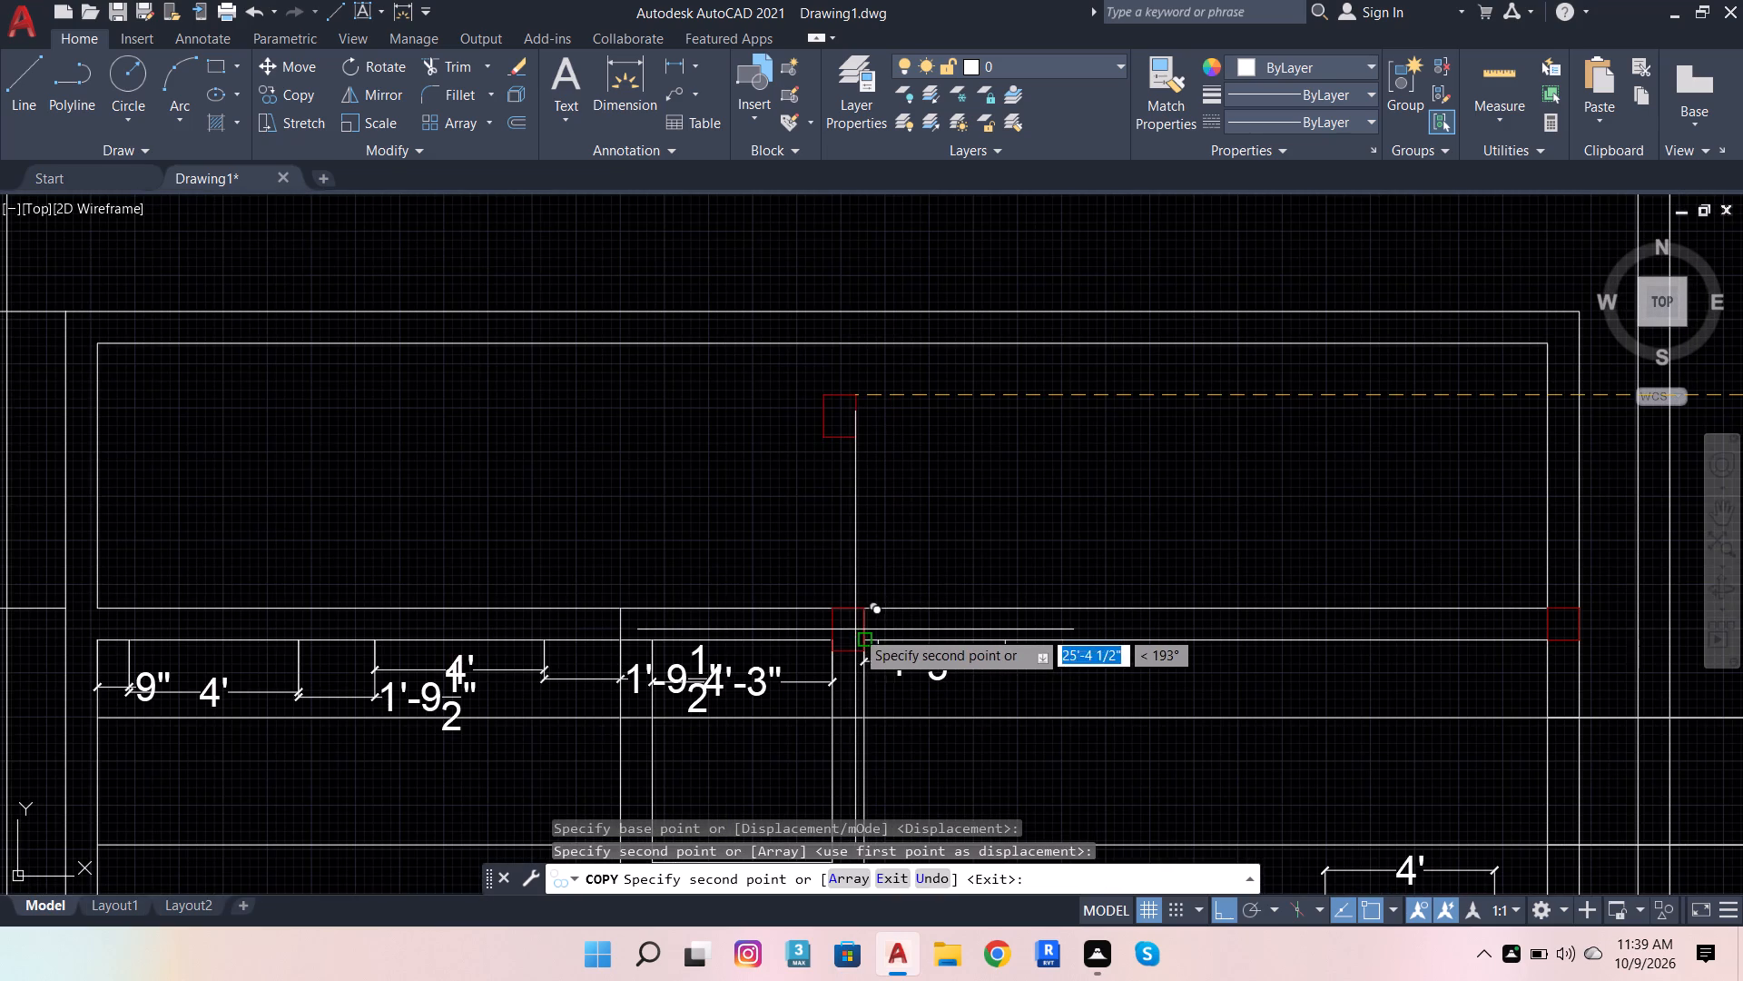
key(b)
key(space)
key(Escape)
Copy the newly placed column block by its northwest corner 5' west, where the central space's western line meets the wall's north face.
click(828, 629)
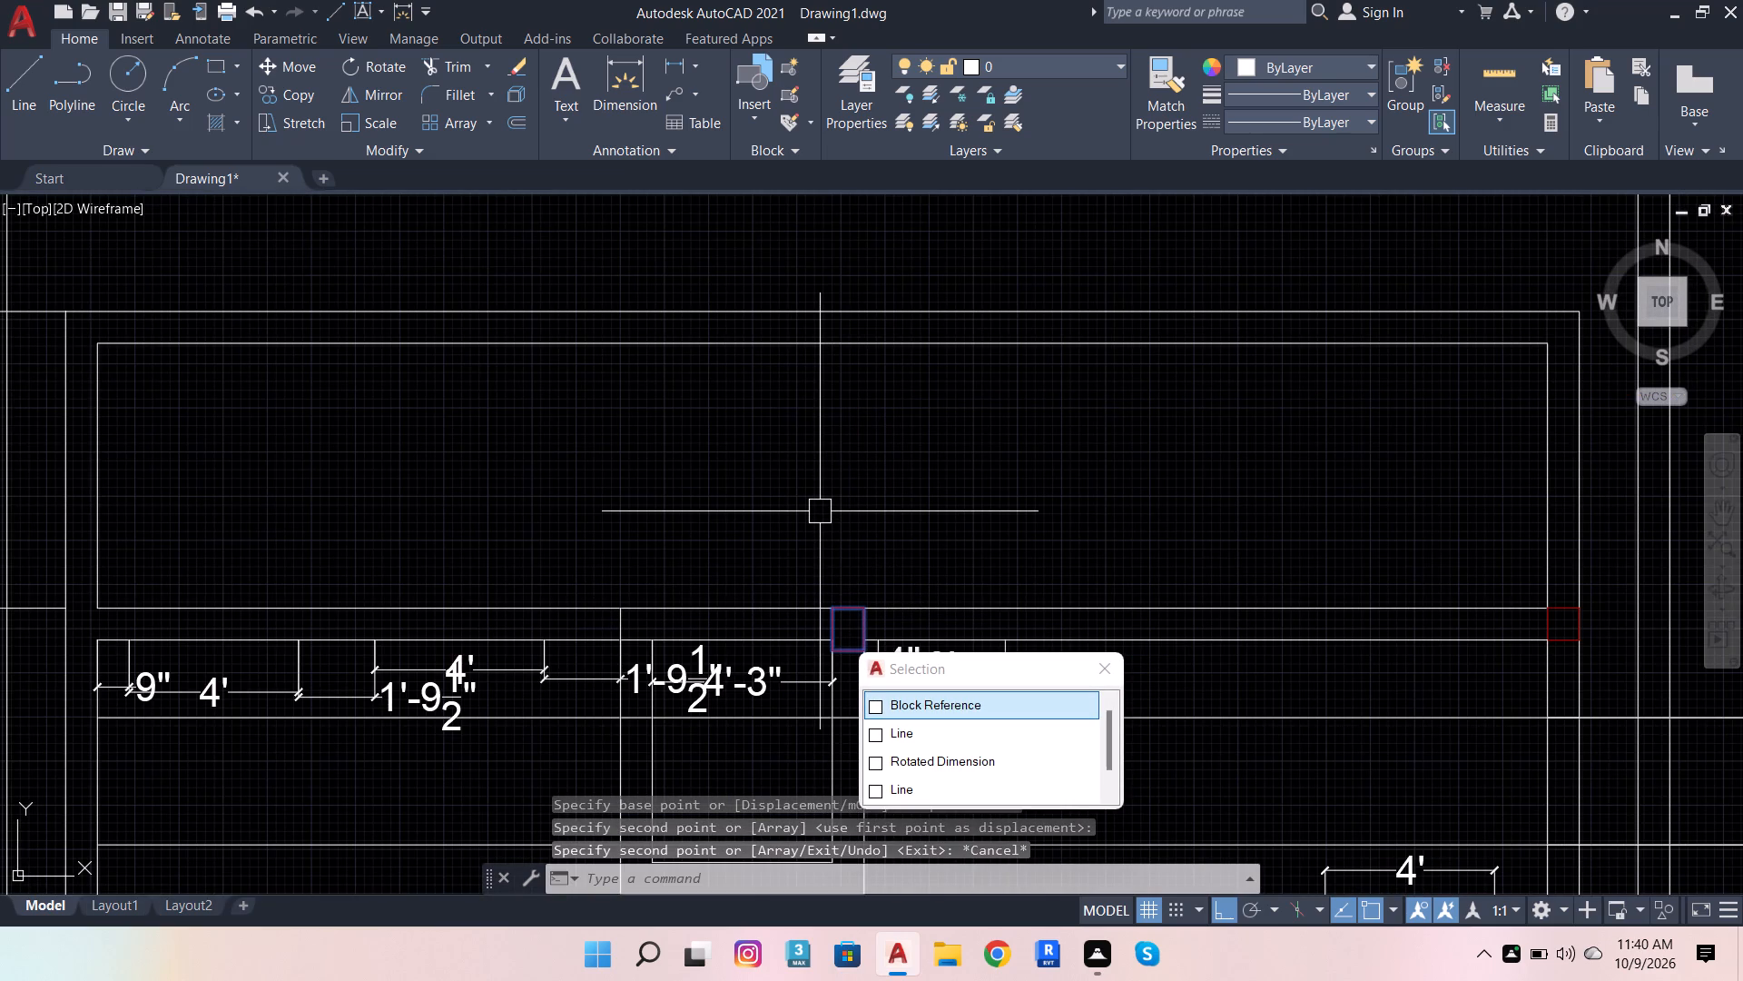
text(cp)
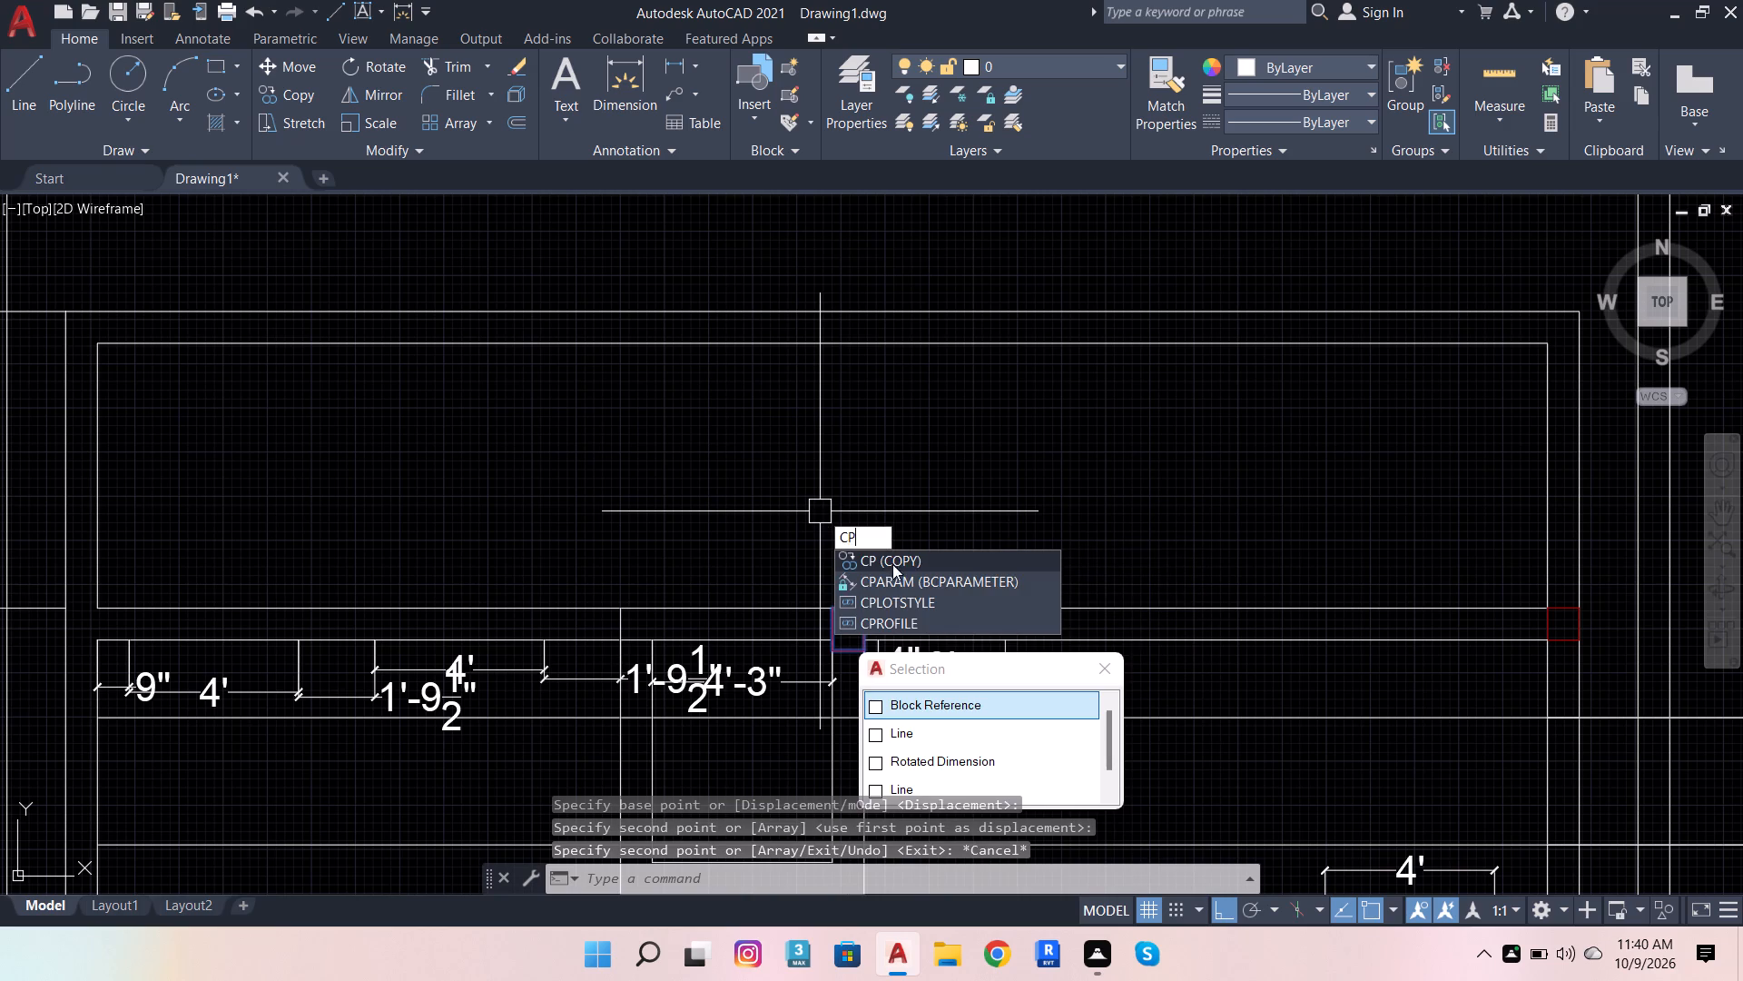
click(924, 557)
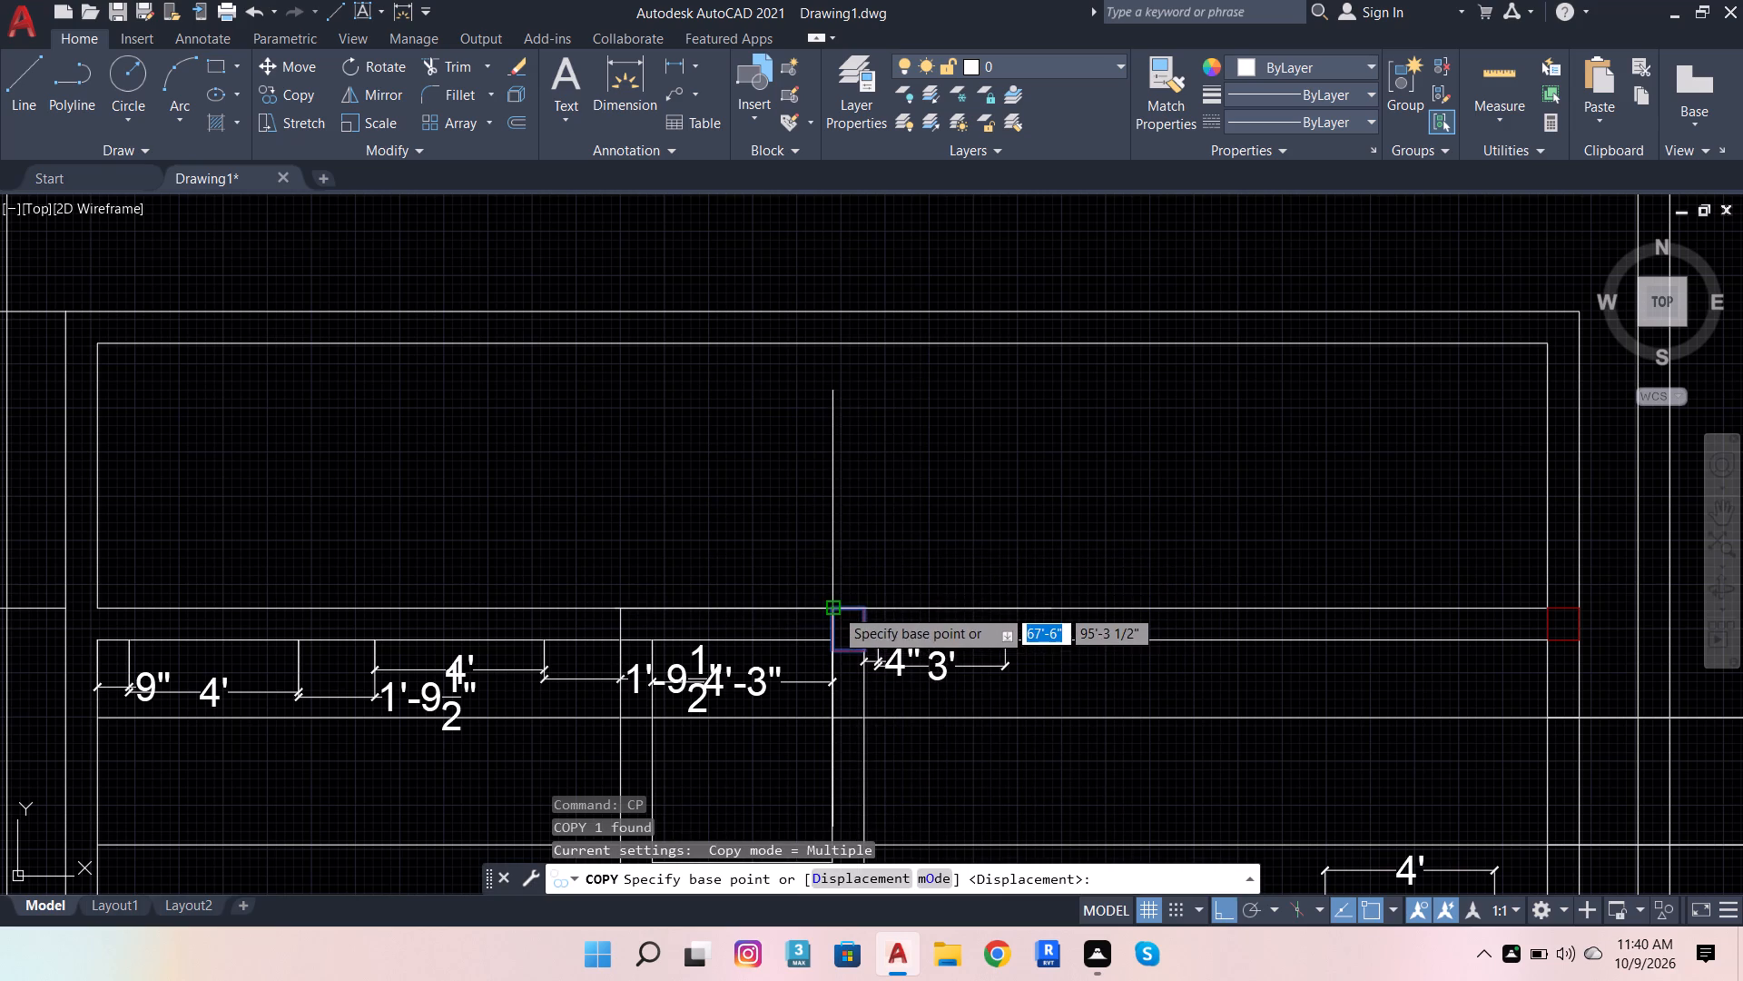
click(834, 608)
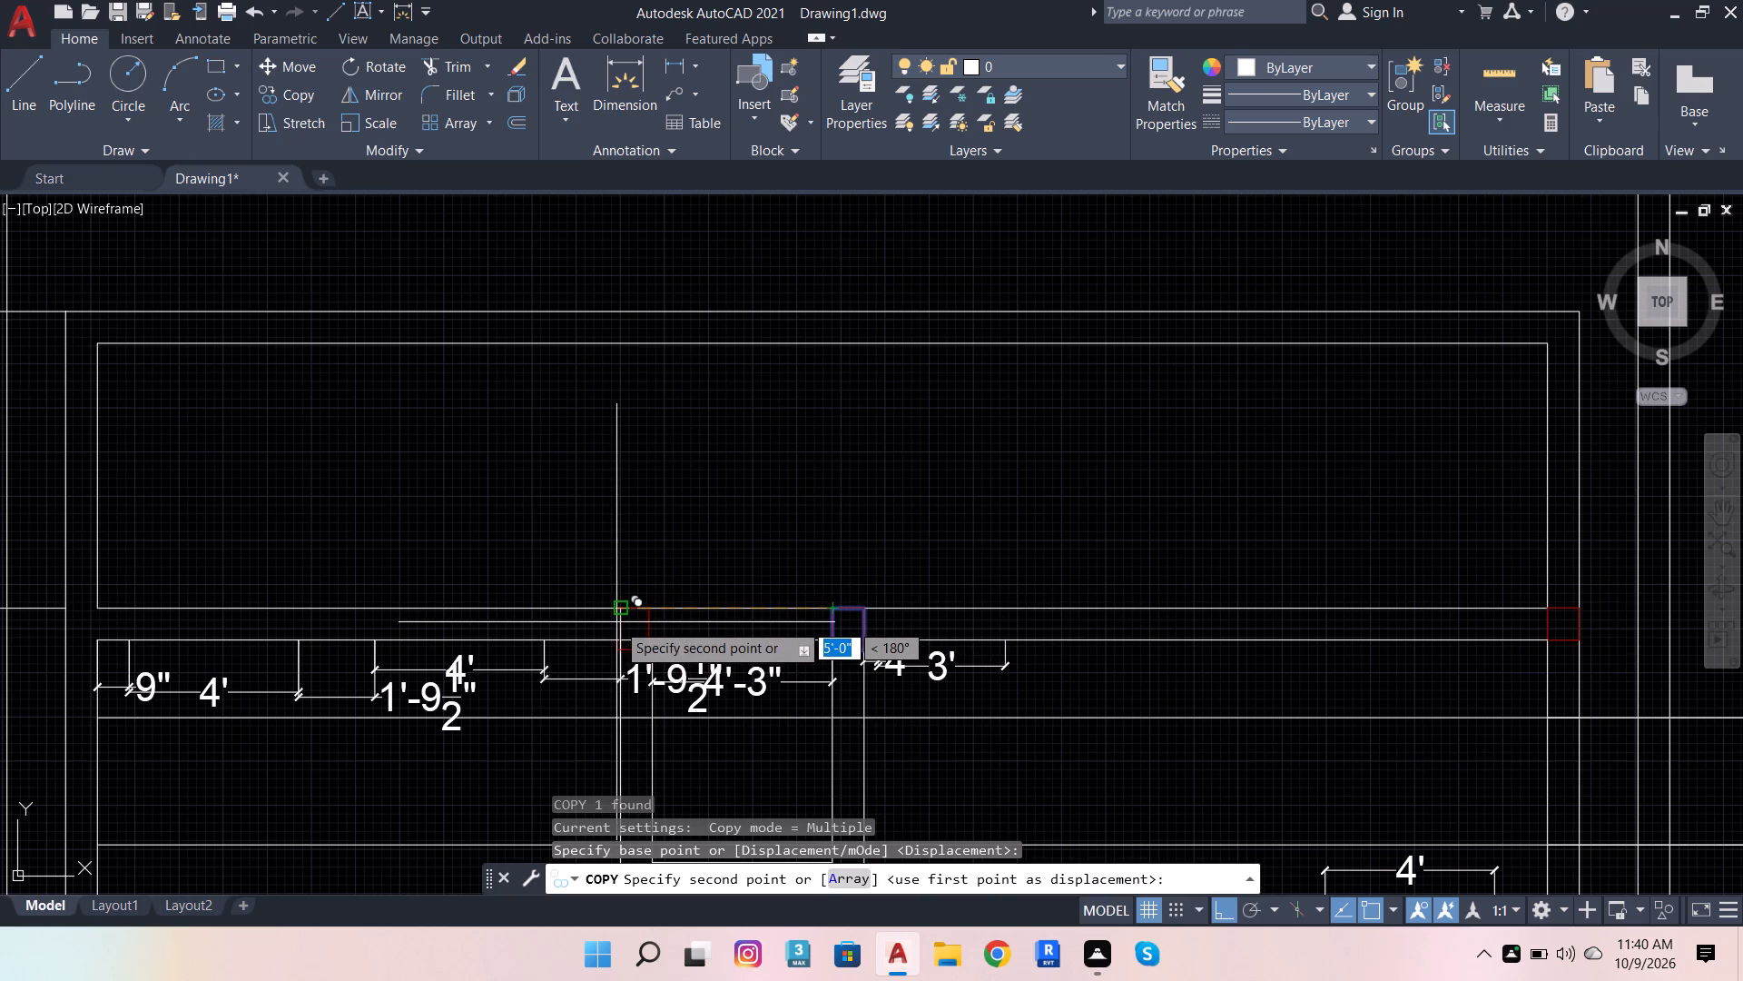
click(621, 612)
scroll(766, 558, down, 3)
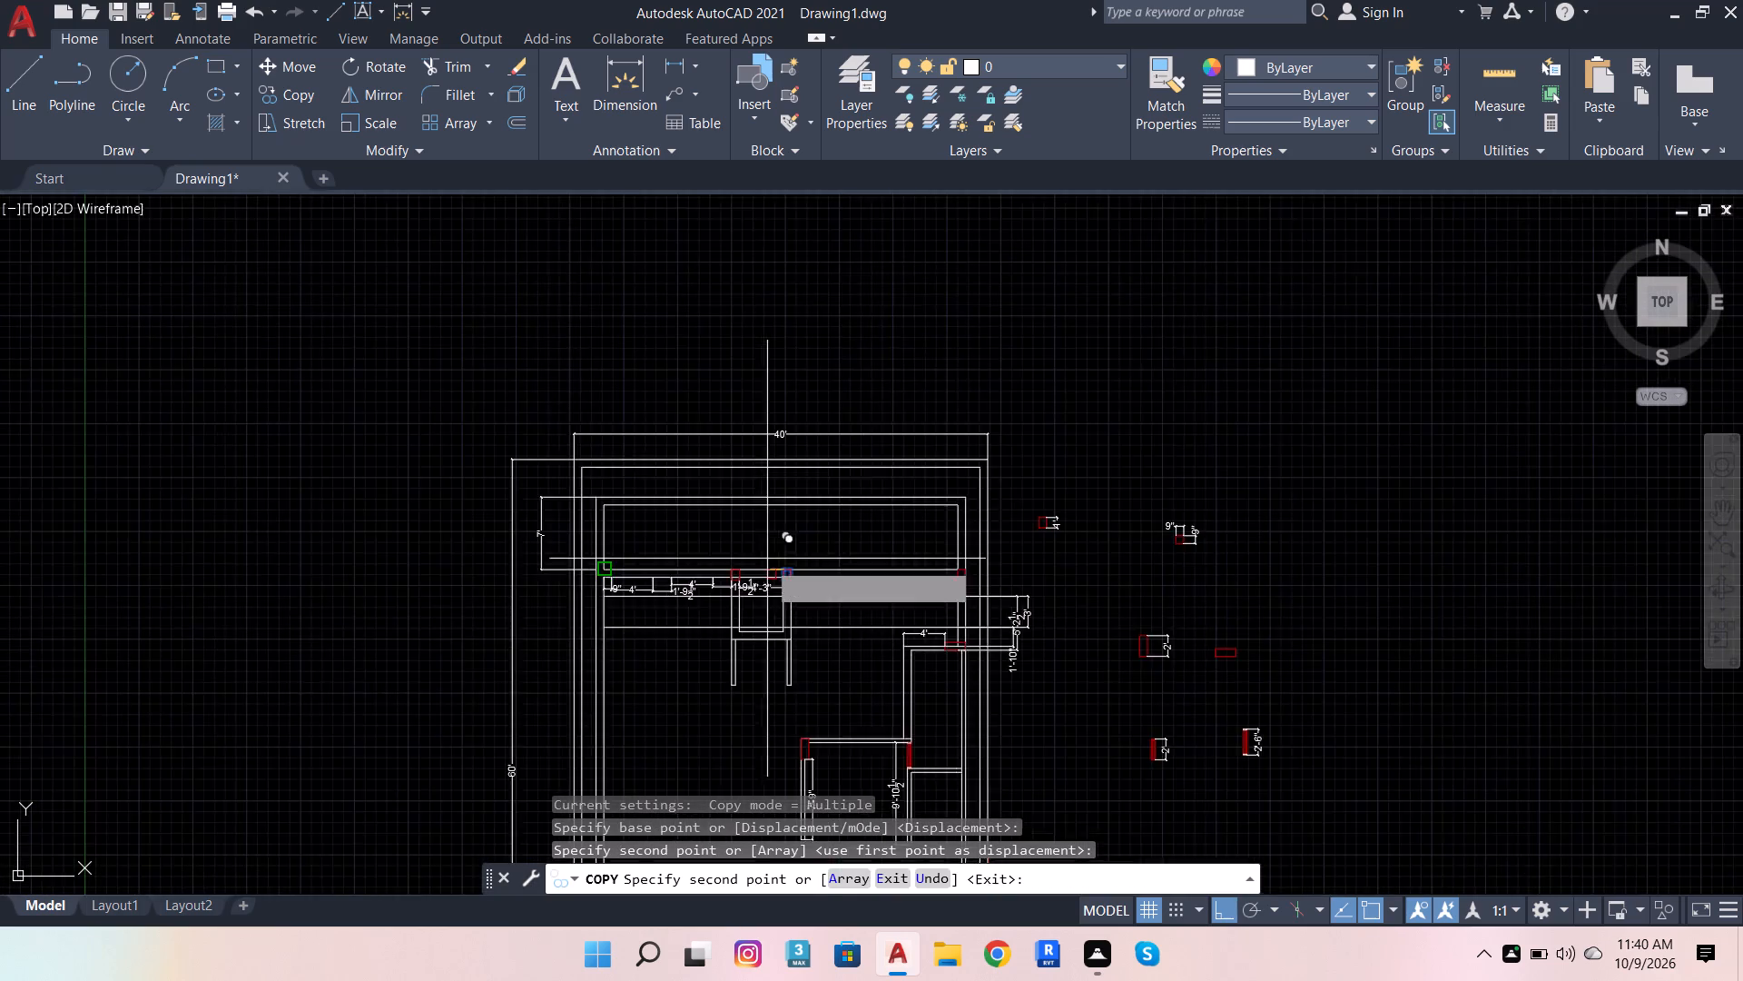
key(Escape)
Trim the wall's south face line where it crosses the new western column block.
scroll(762, 572, up, 5)
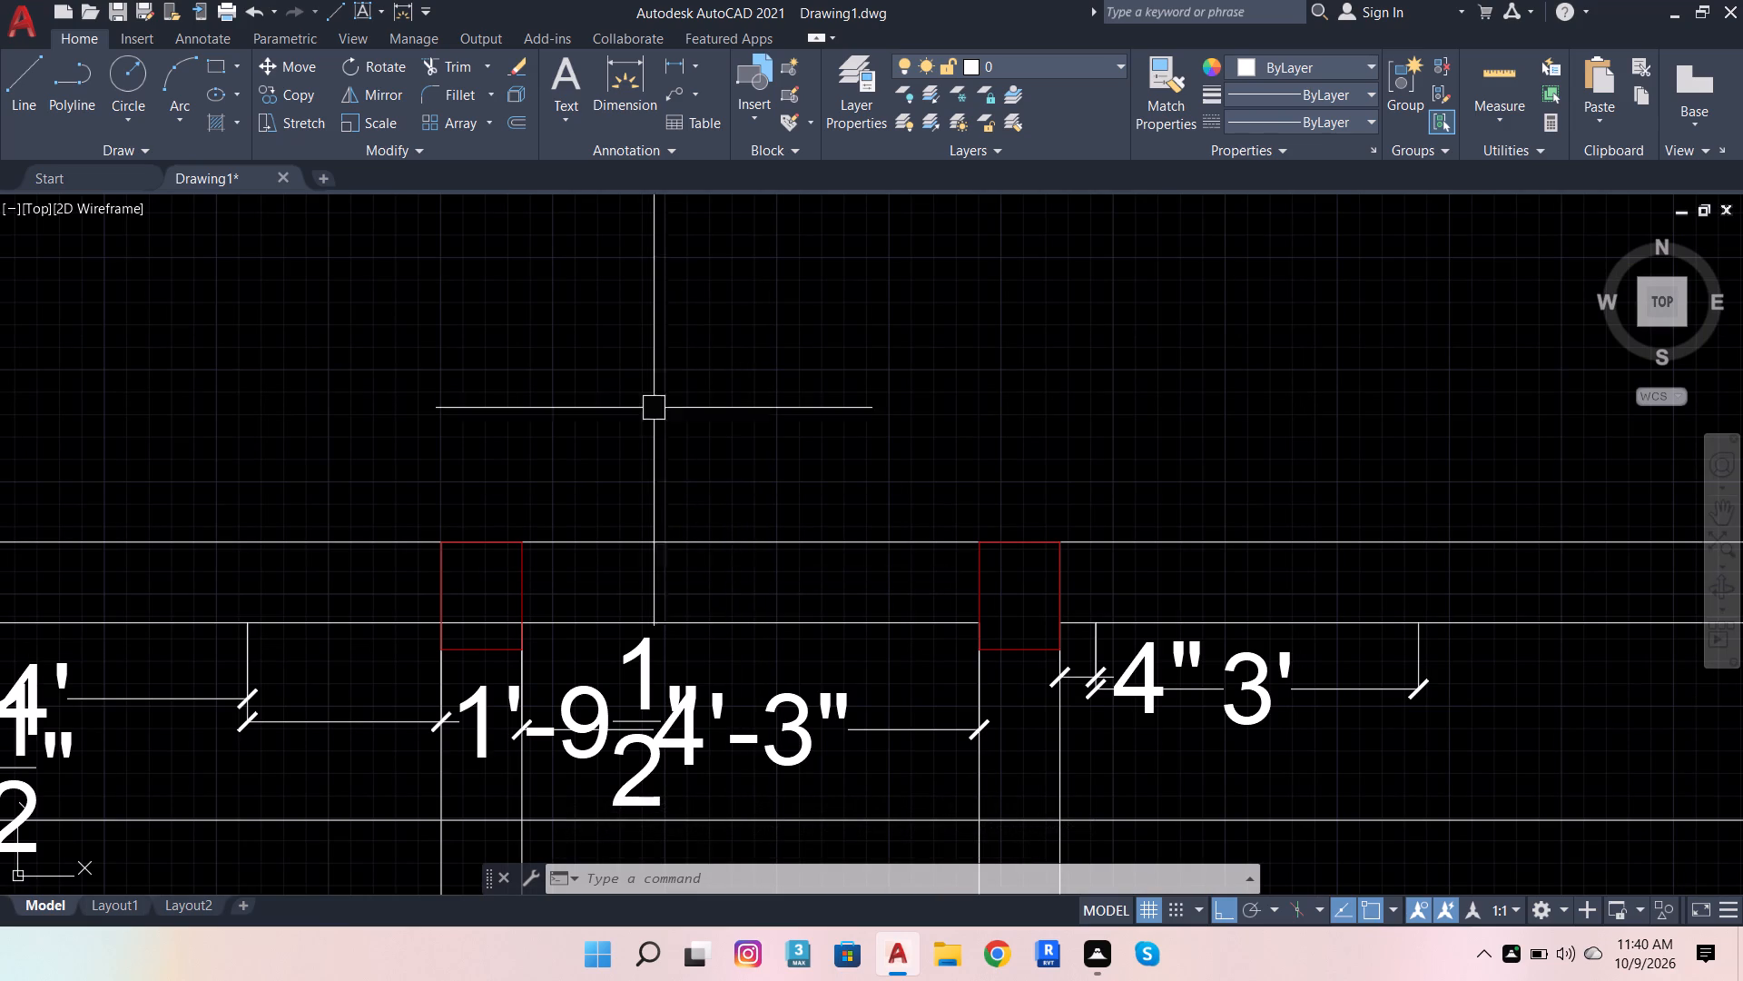
click(453, 56)
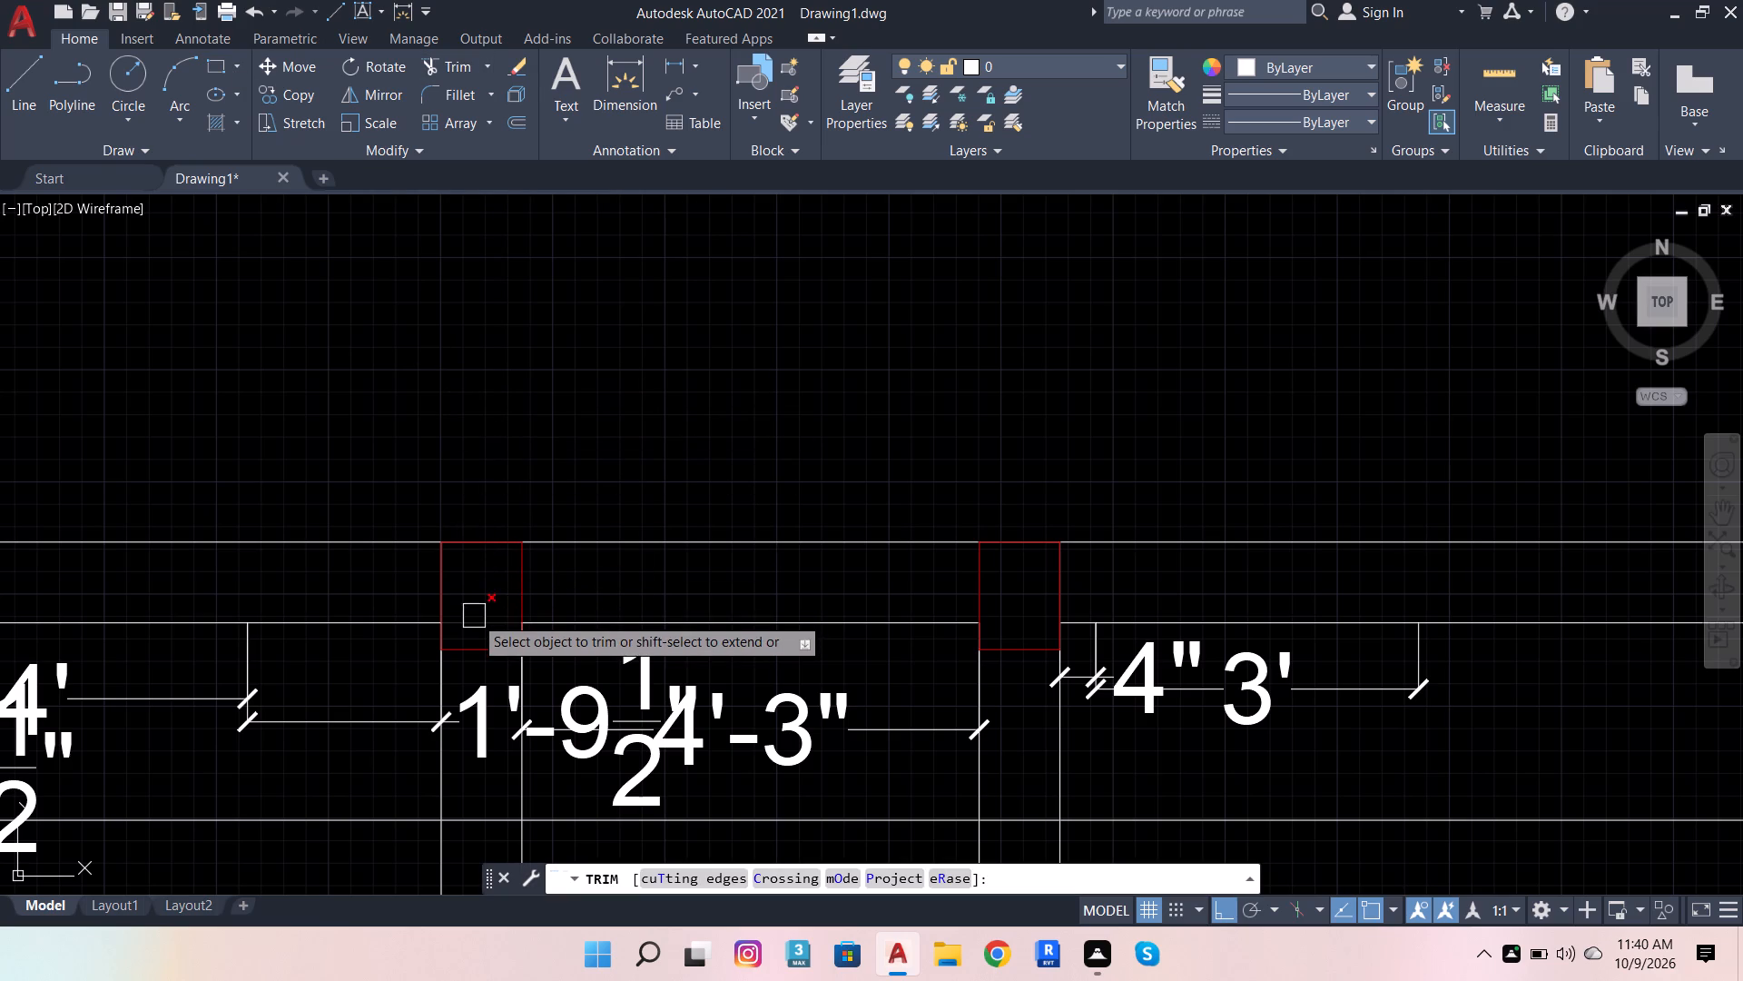
click(474, 618)
scroll(1090, 461, down, 3)
scroll(1077, 500, up, 2)
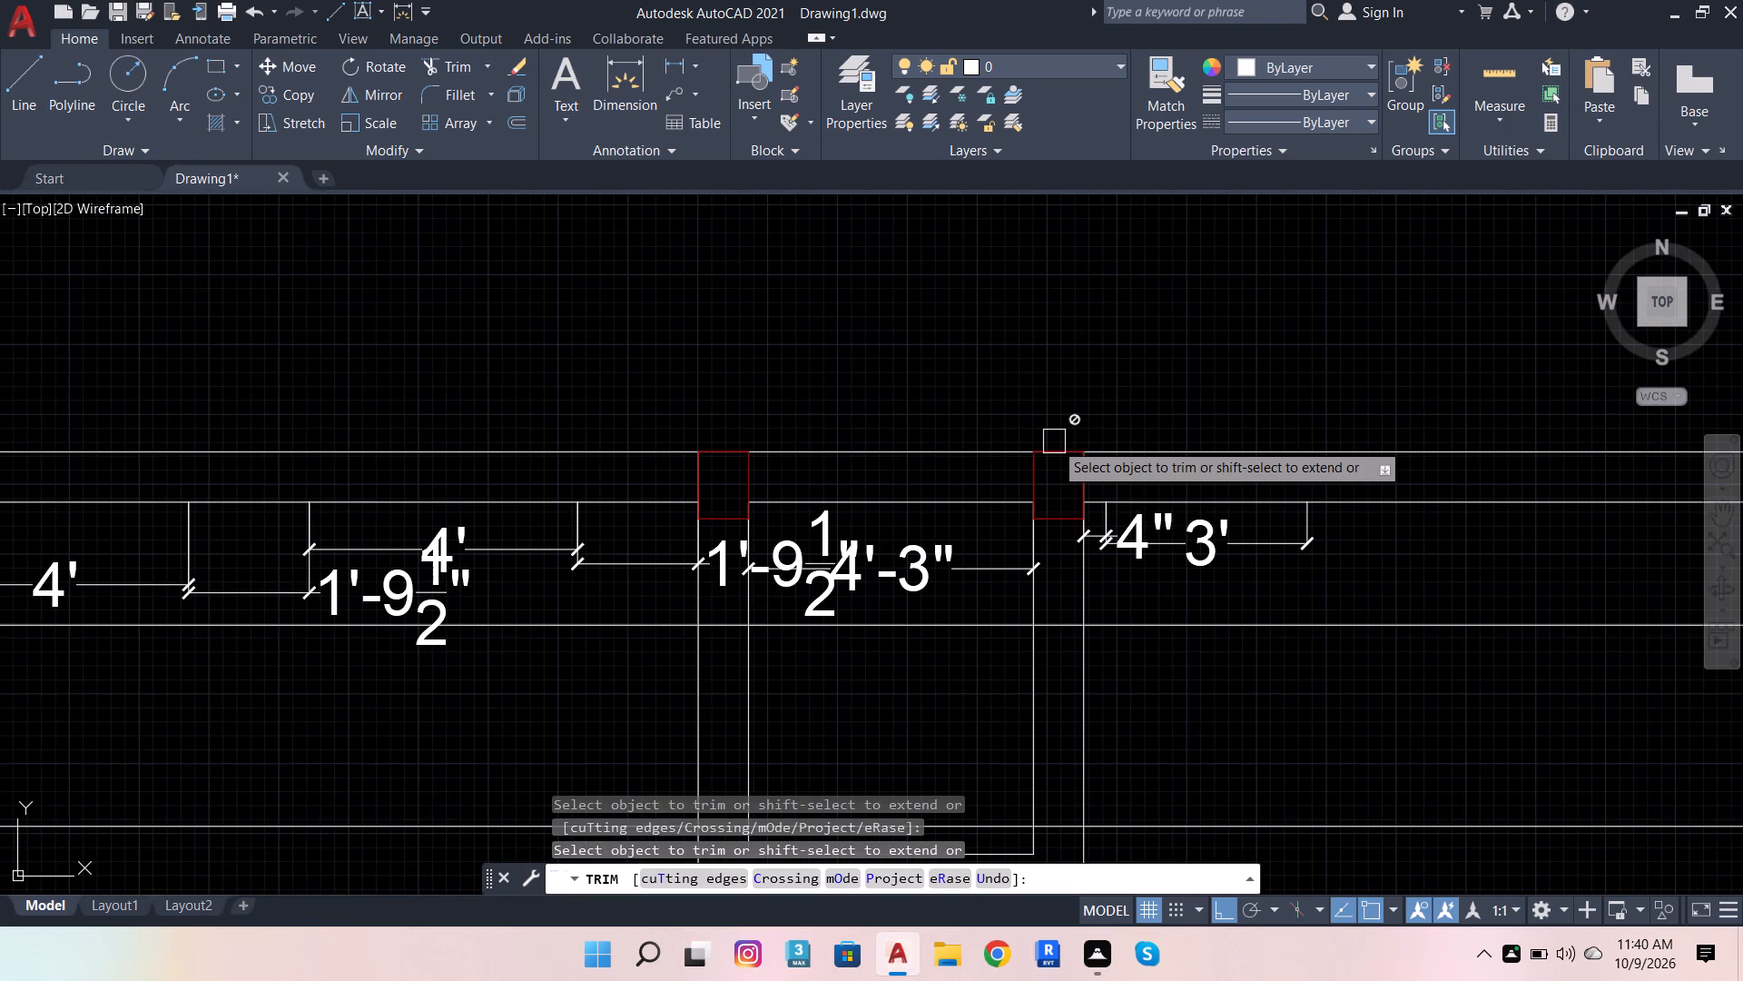
scroll(1120, 140, down, 2)
scroll(1044, 534, down, 2)
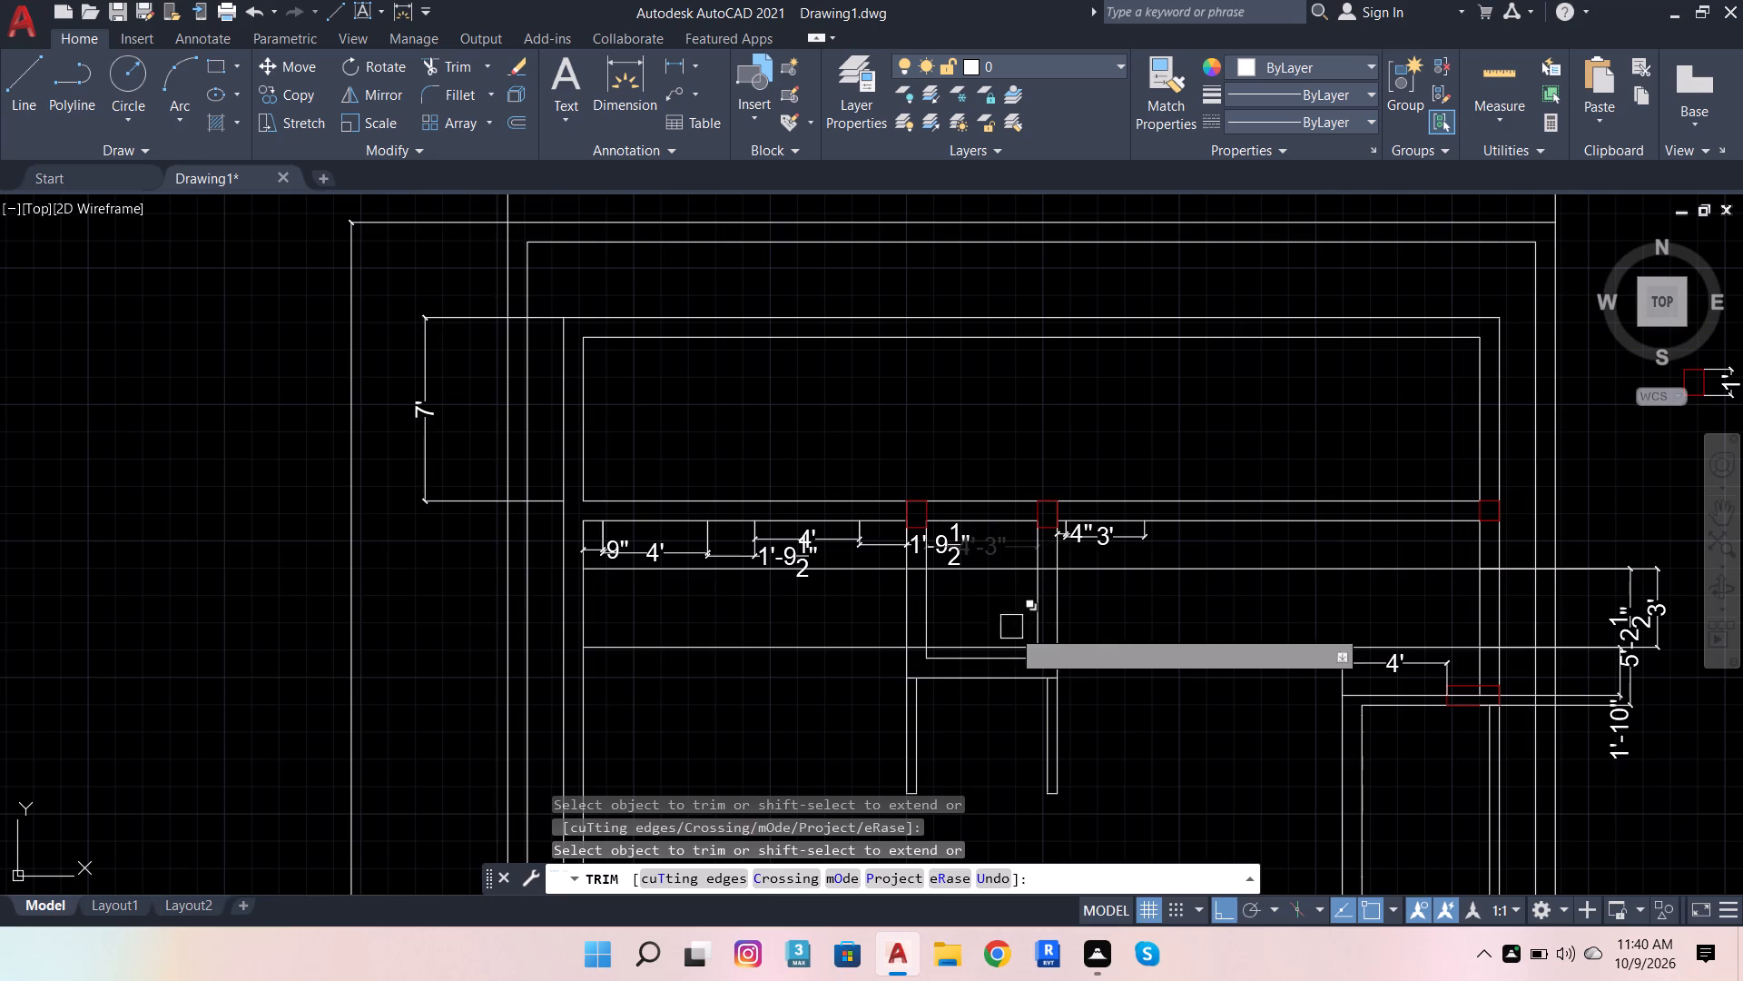
scroll(1012, 660, up, 1)
key(Escape)
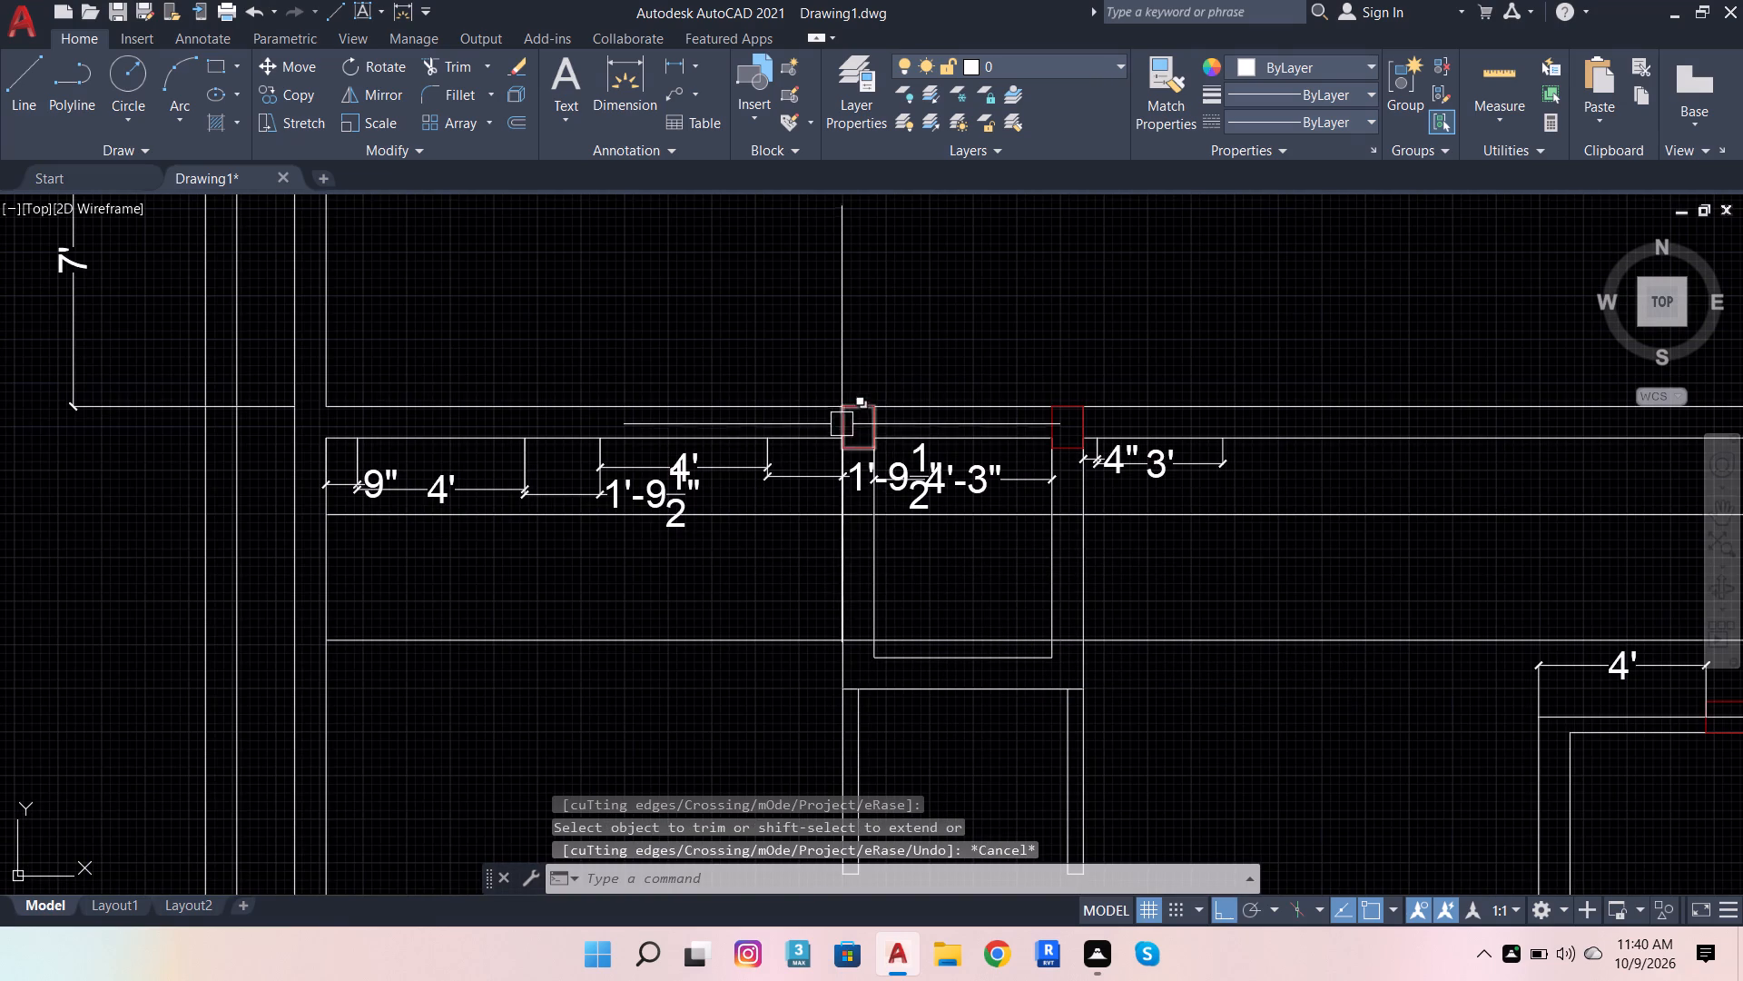
Copy both column blocks by the western one's southwest corner 5'-9" south onto the central space's two outer southern corners.
click(842, 422)
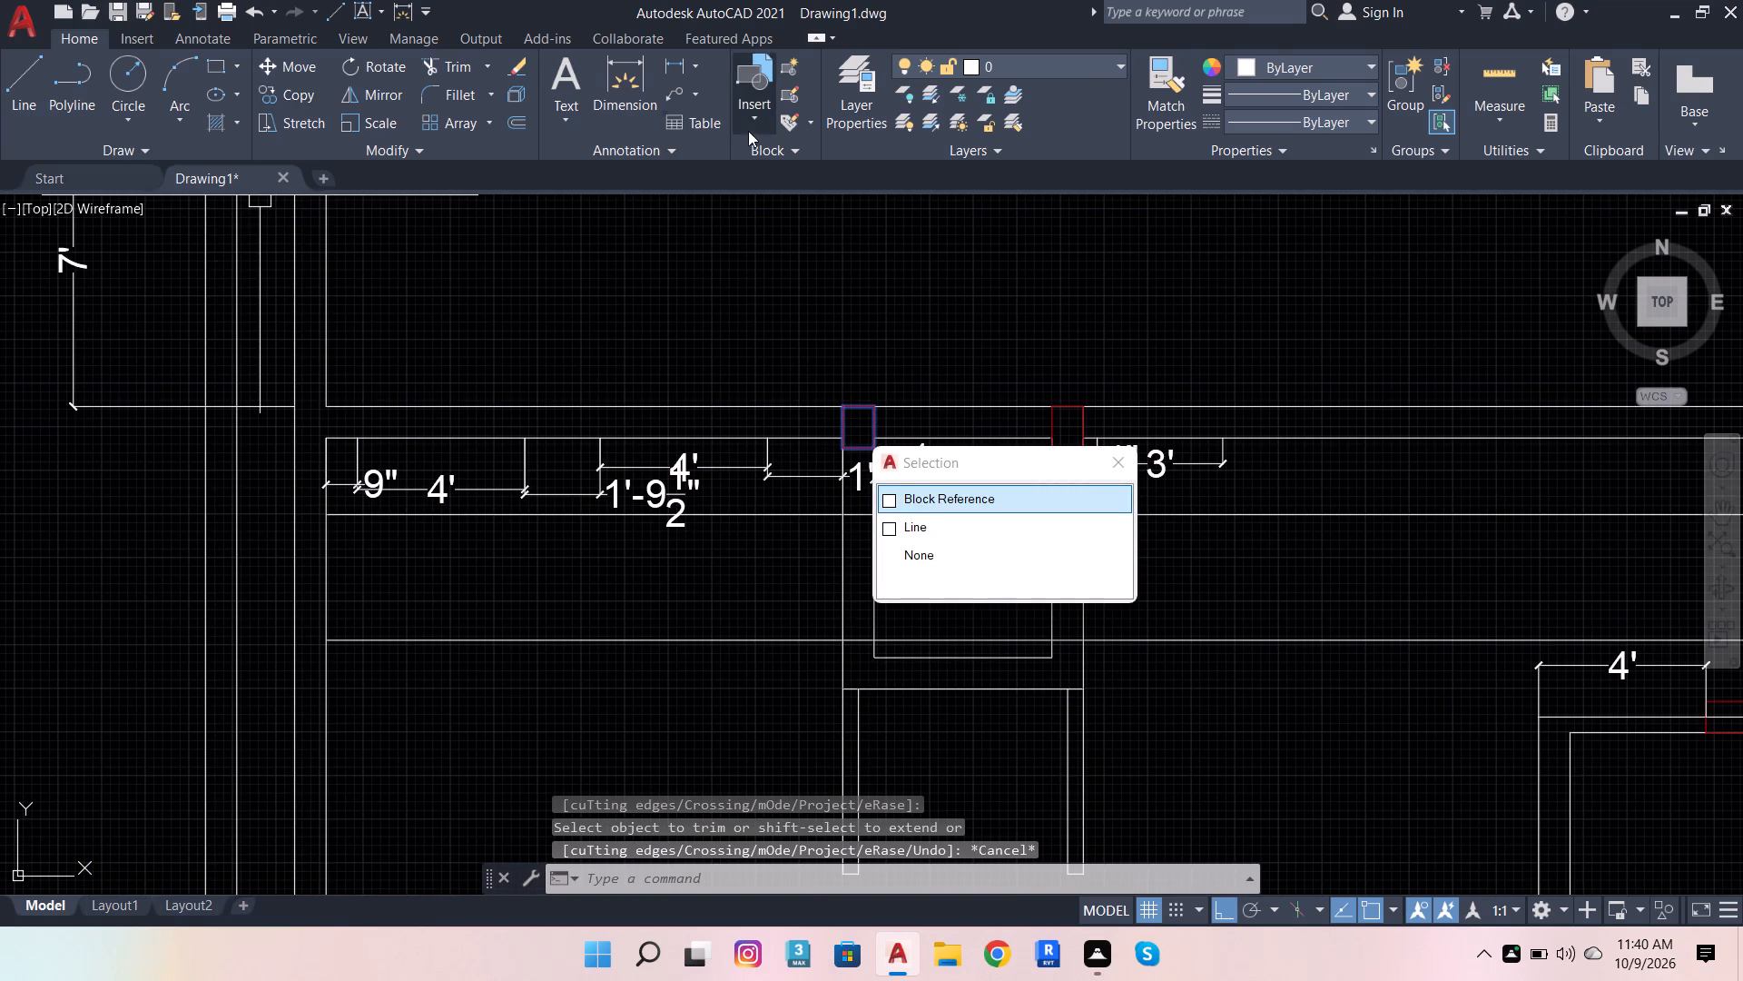
key(Escape)
scroll(805, 427, up, 2)
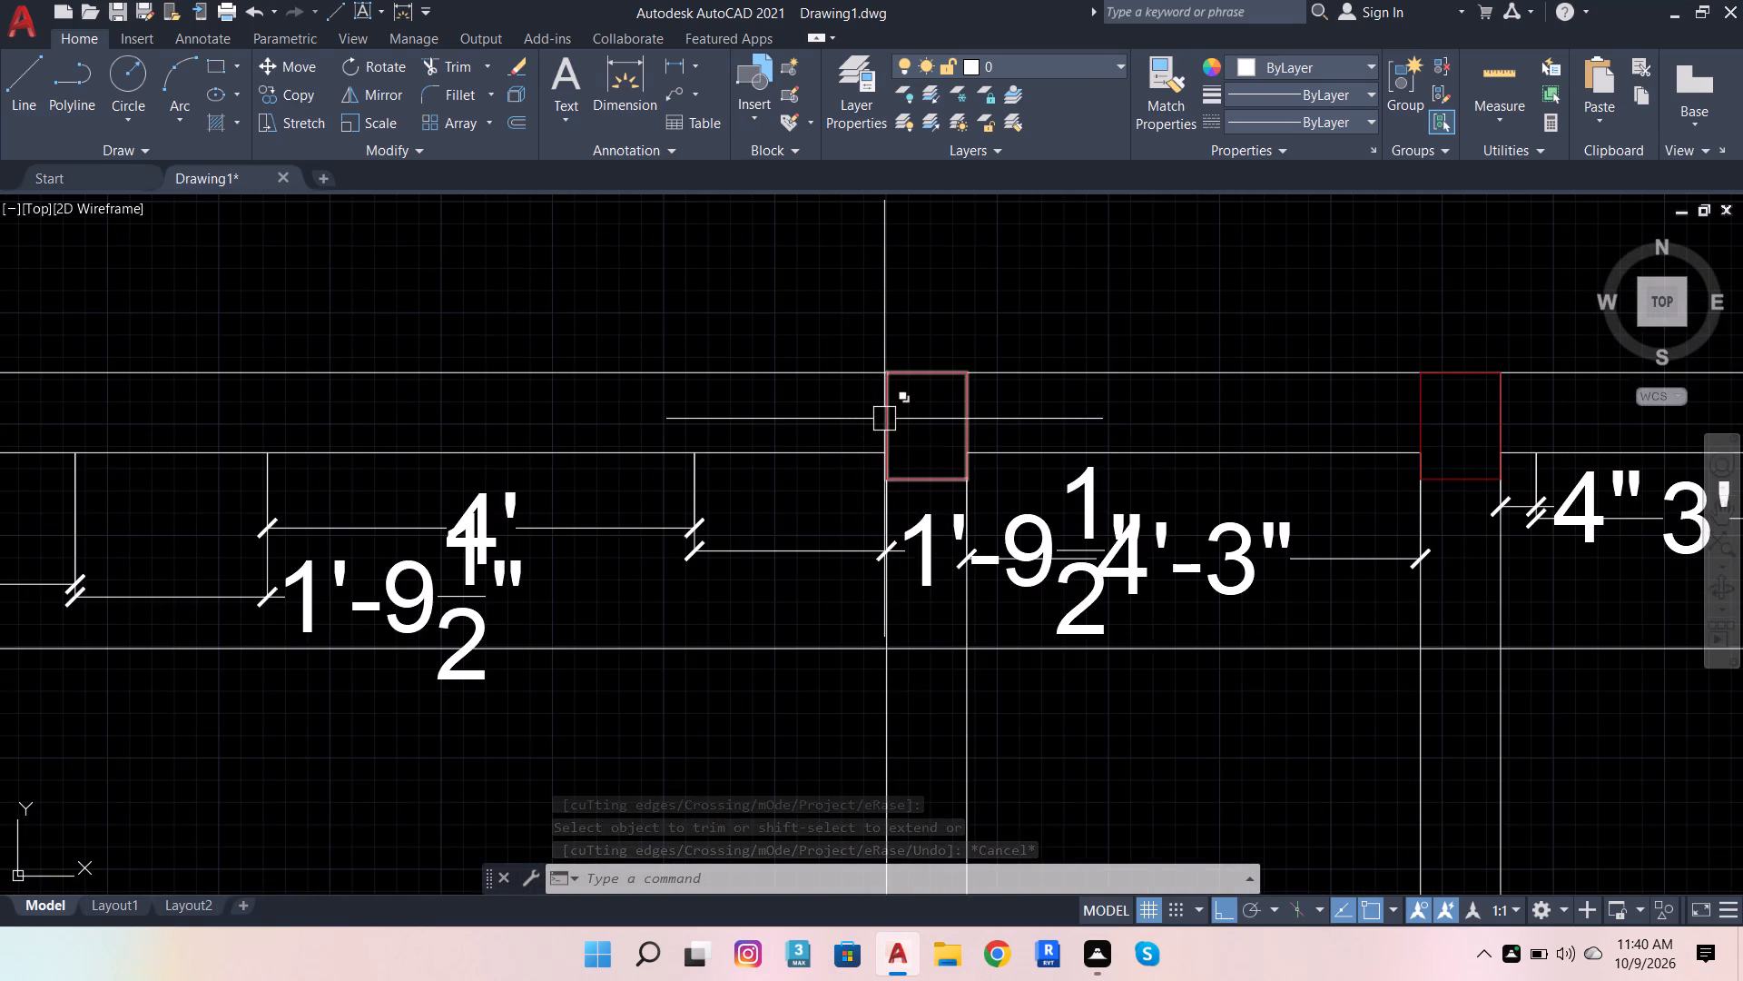
click(884, 419)
scroll(847, 444, down, 2)
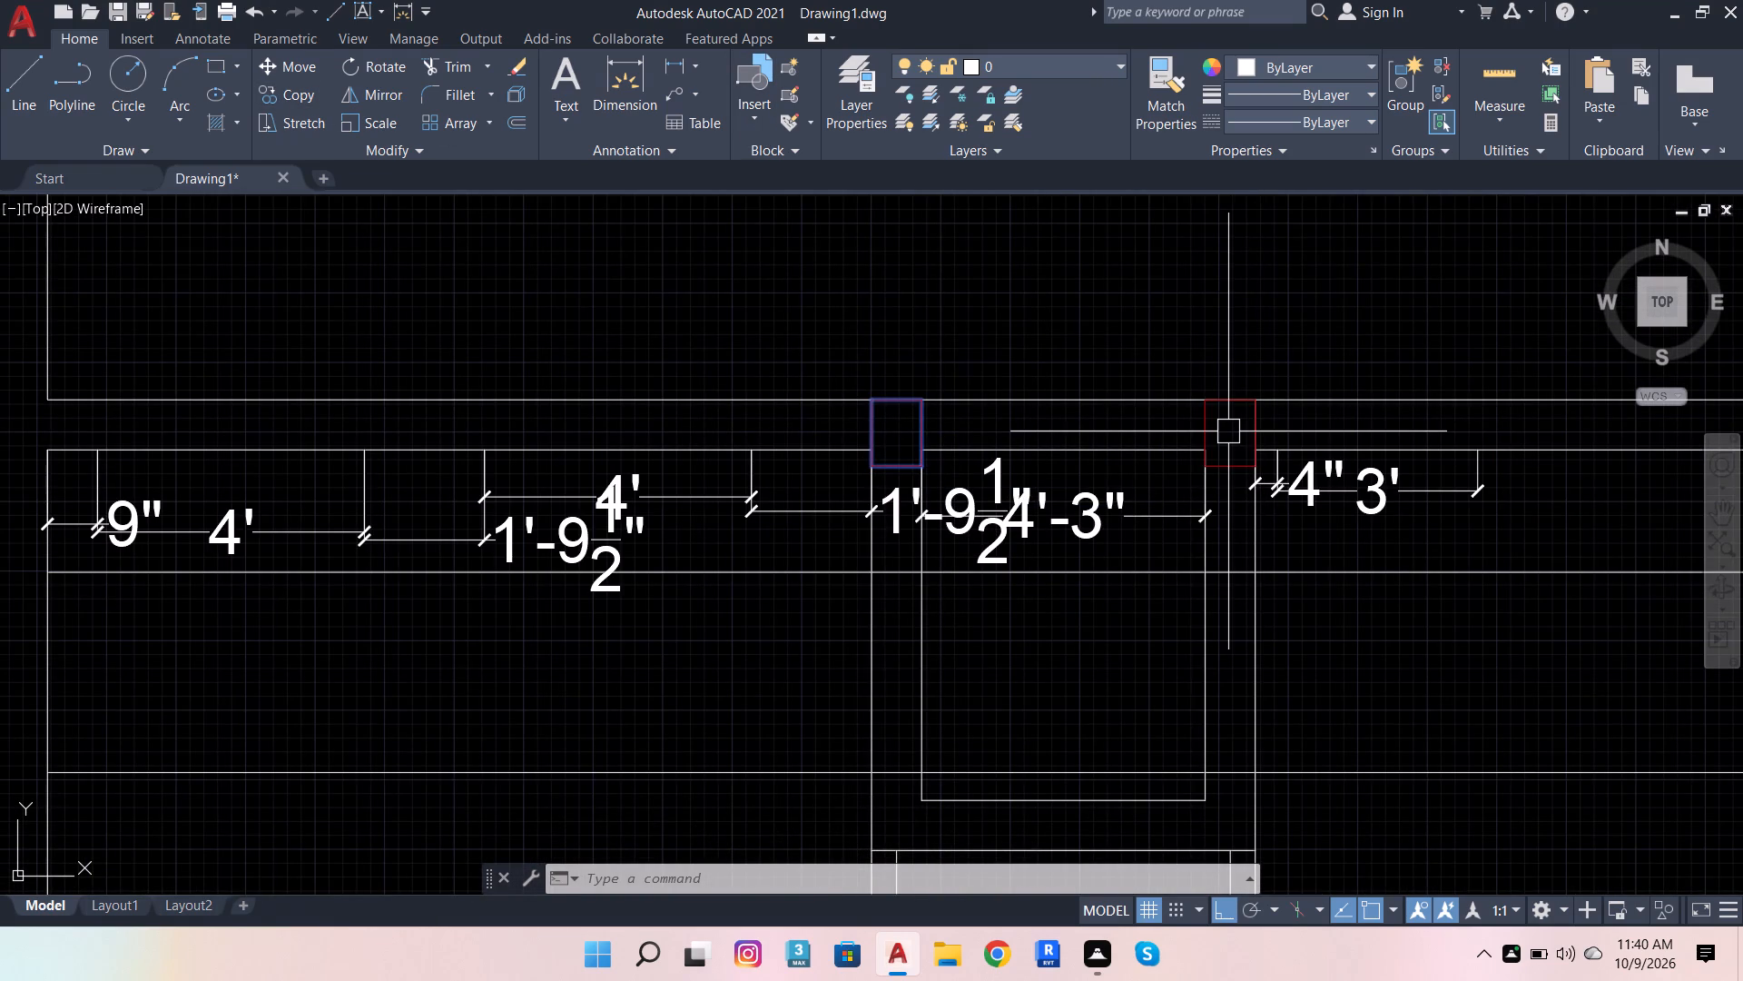
shift+click(1211, 429)
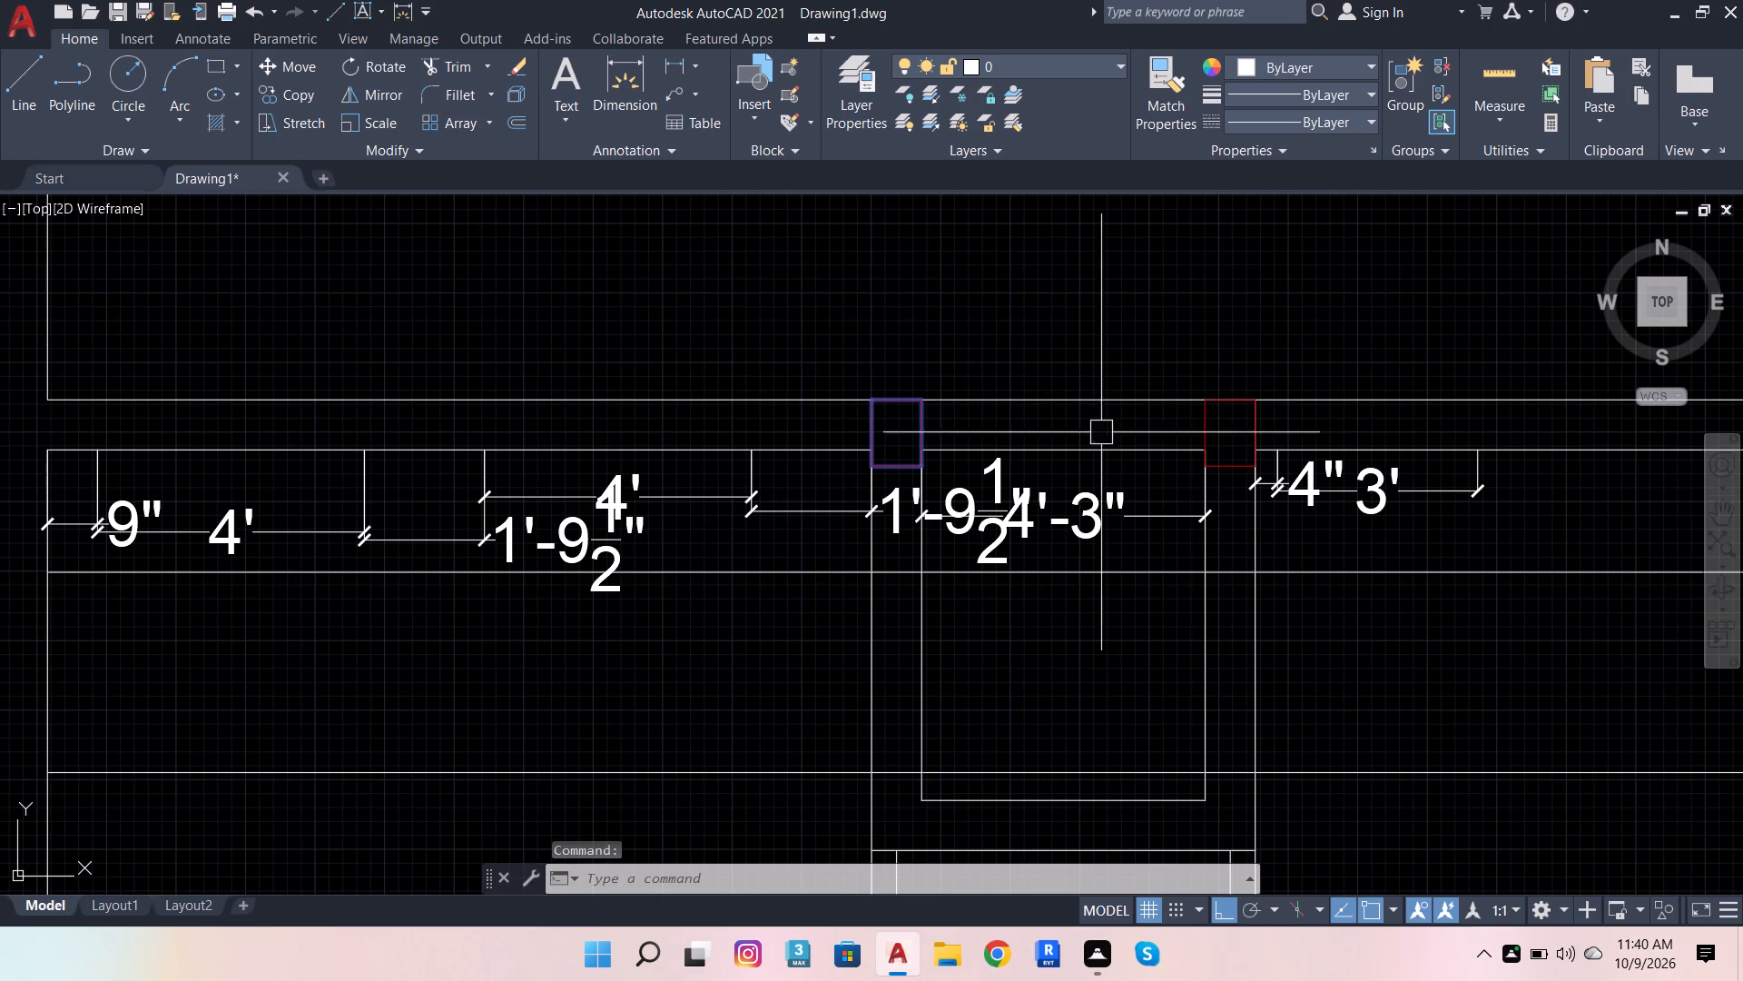
click(1206, 428)
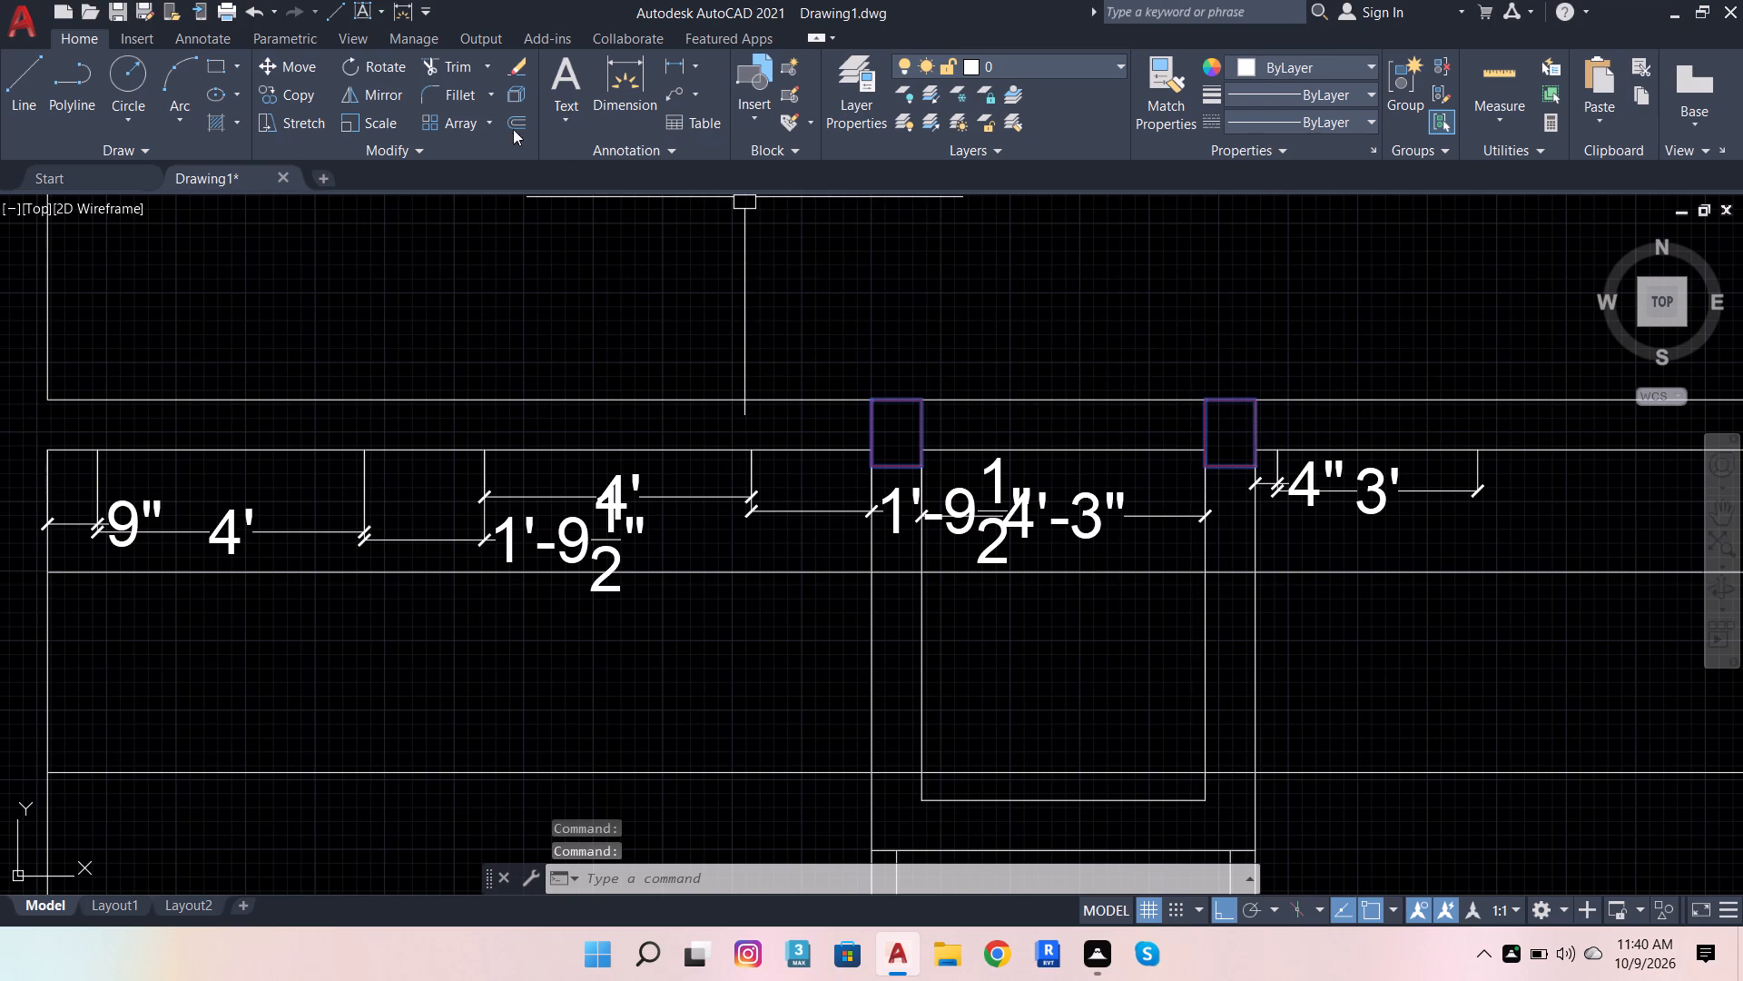
click(280, 95)
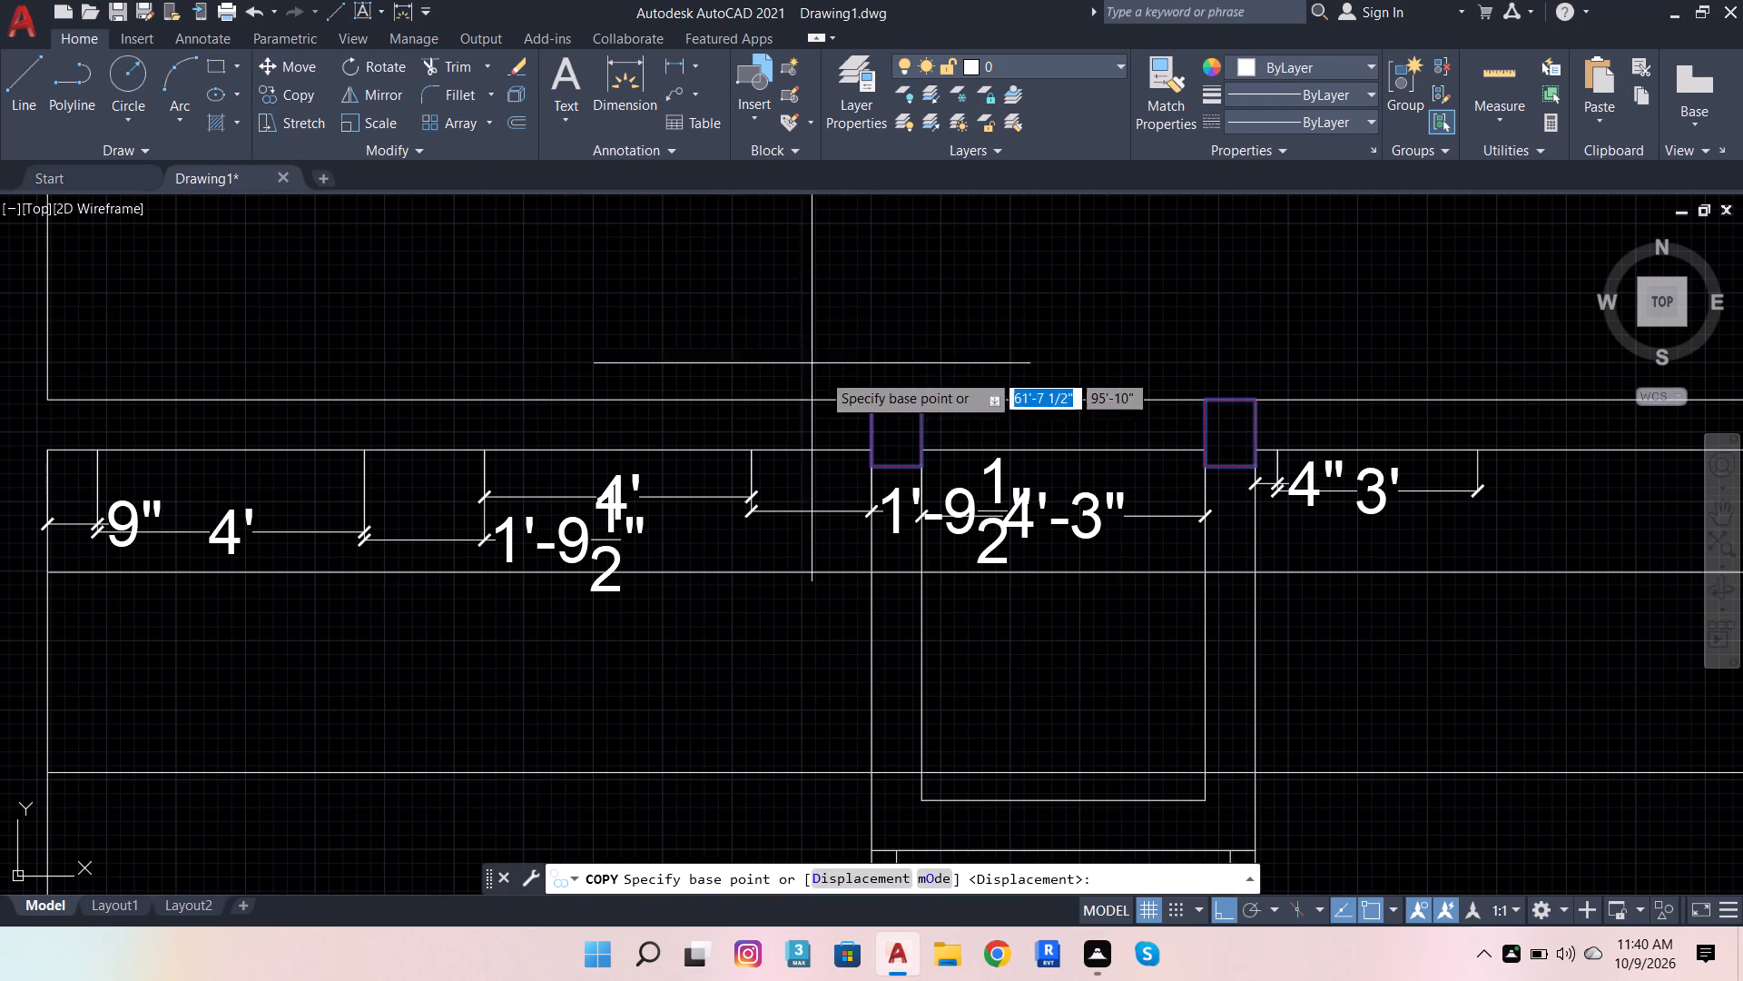
click(867, 465)
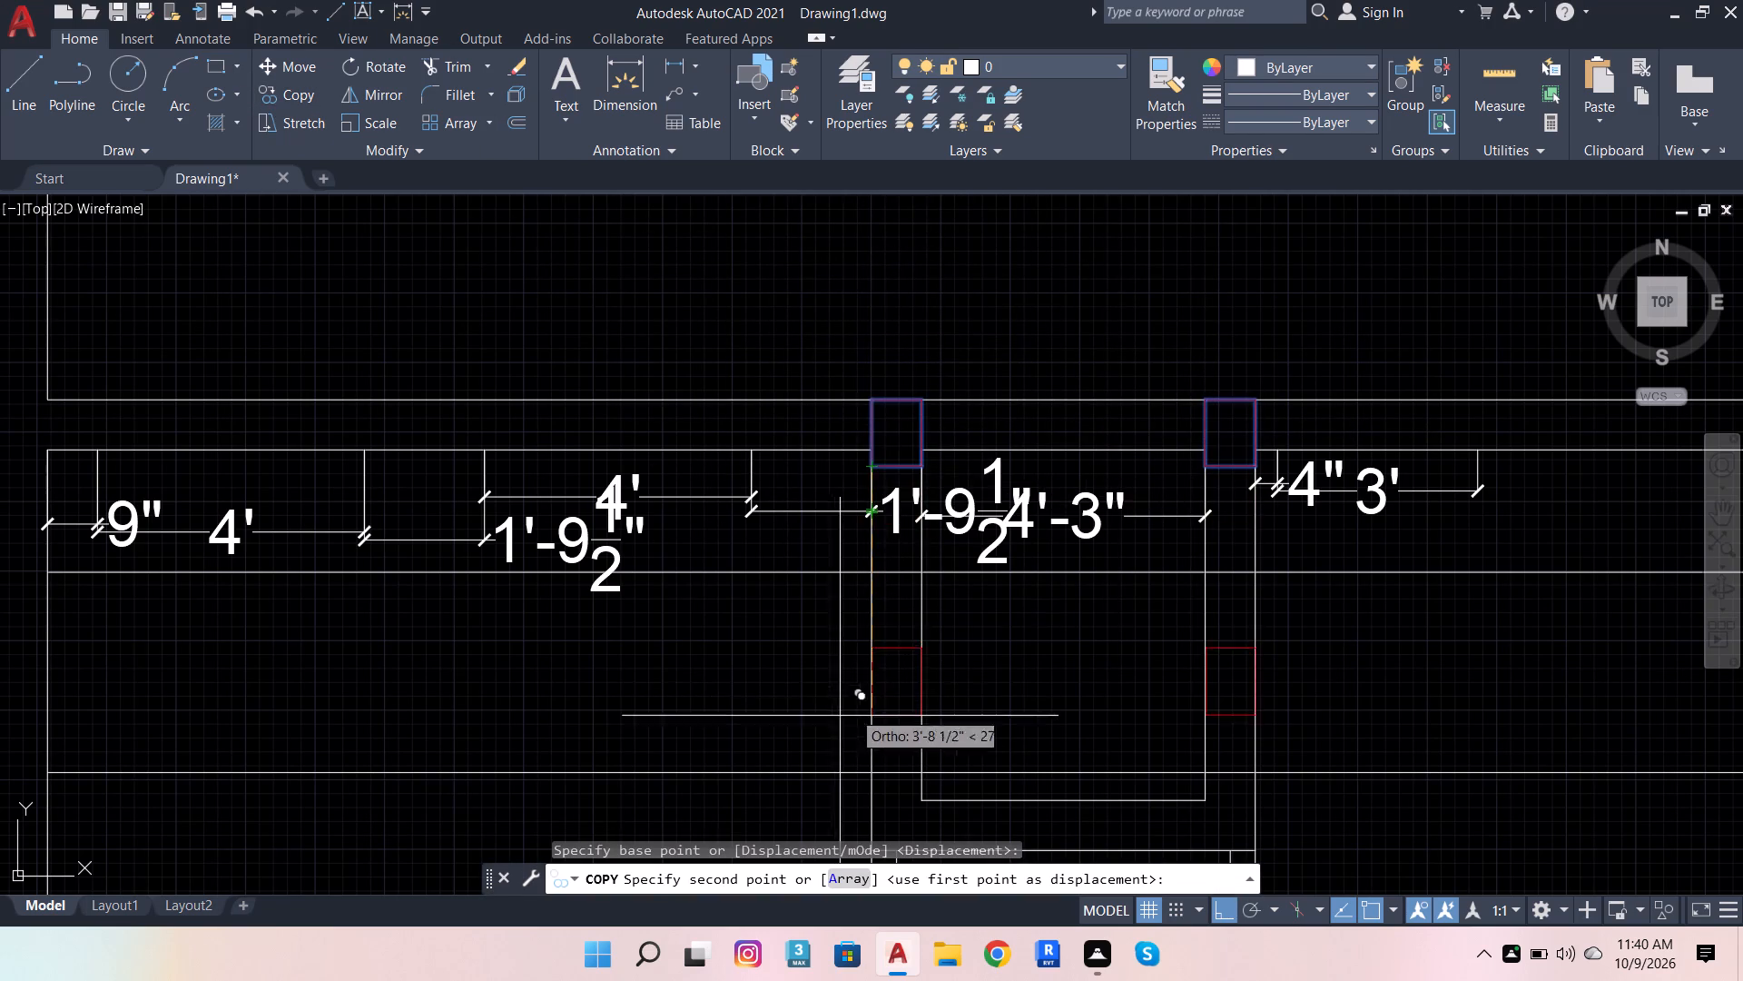
scroll(997, 567, down, 2)
scroll(974, 648, up, 2)
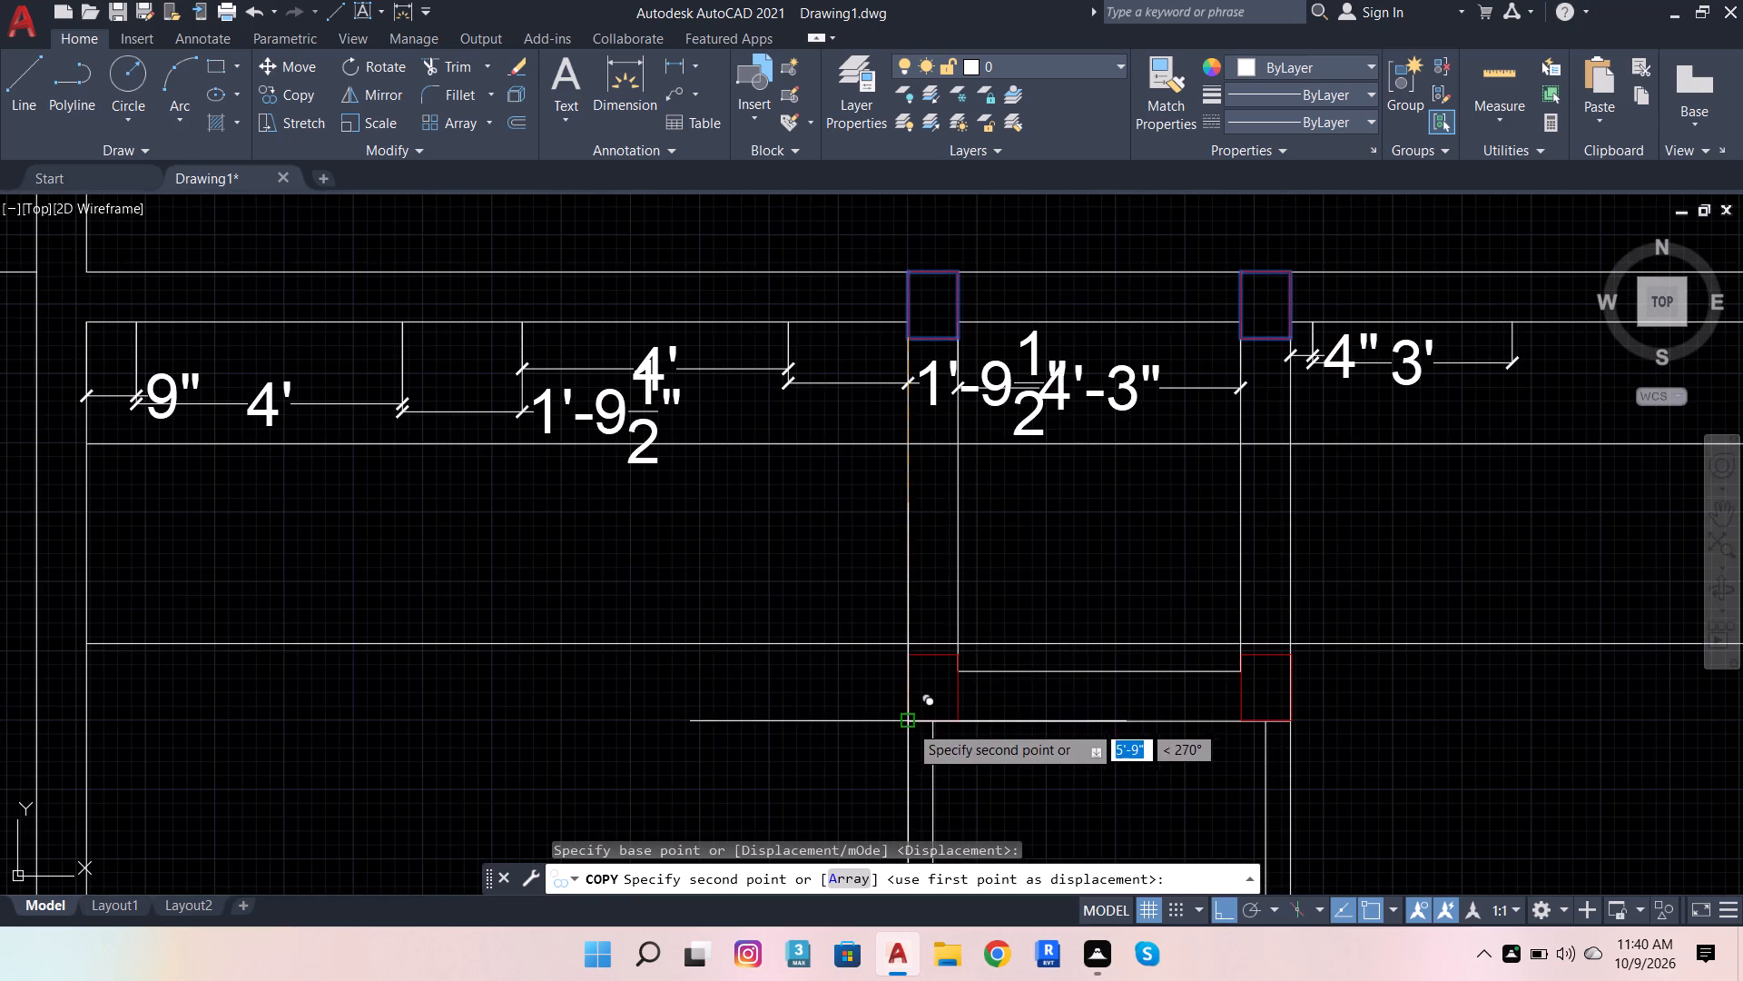
click(909, 727)
key(Escape)
scroll(1059, 532, down, 1)
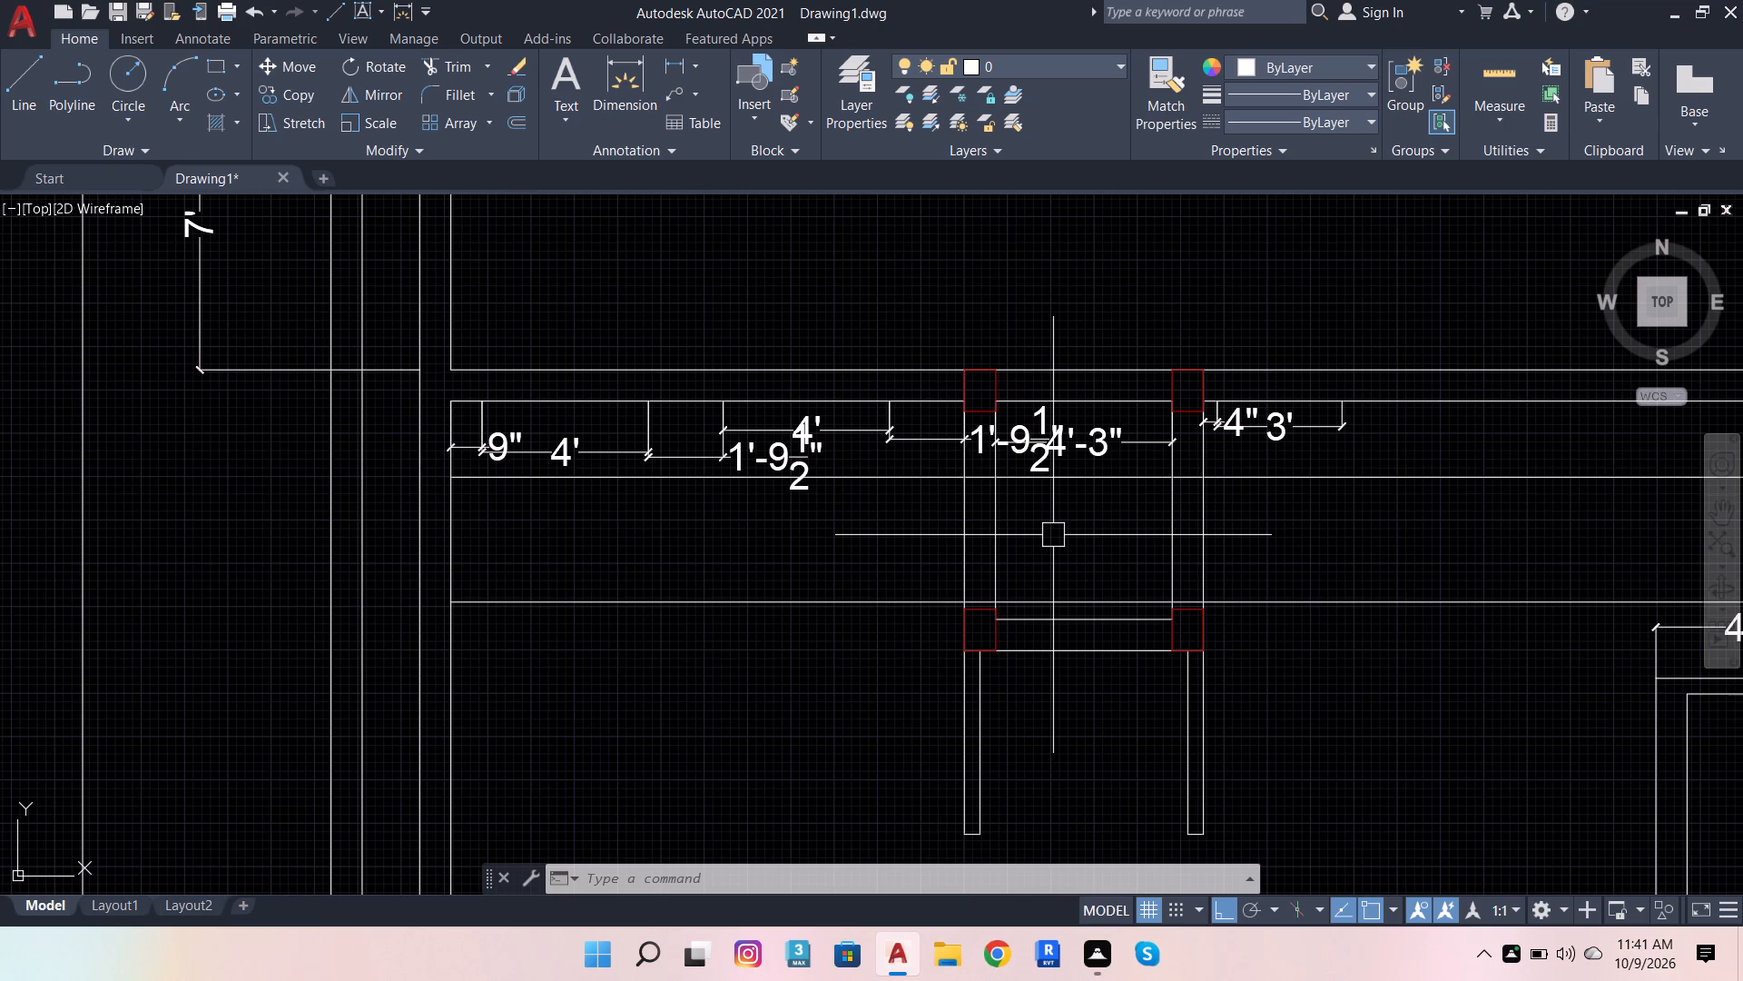
Copy the central space's southwest column block by its northwest corner to the outer northwest corner of the house's 7' deep northern space.
scroll(988, 629, up, 1)
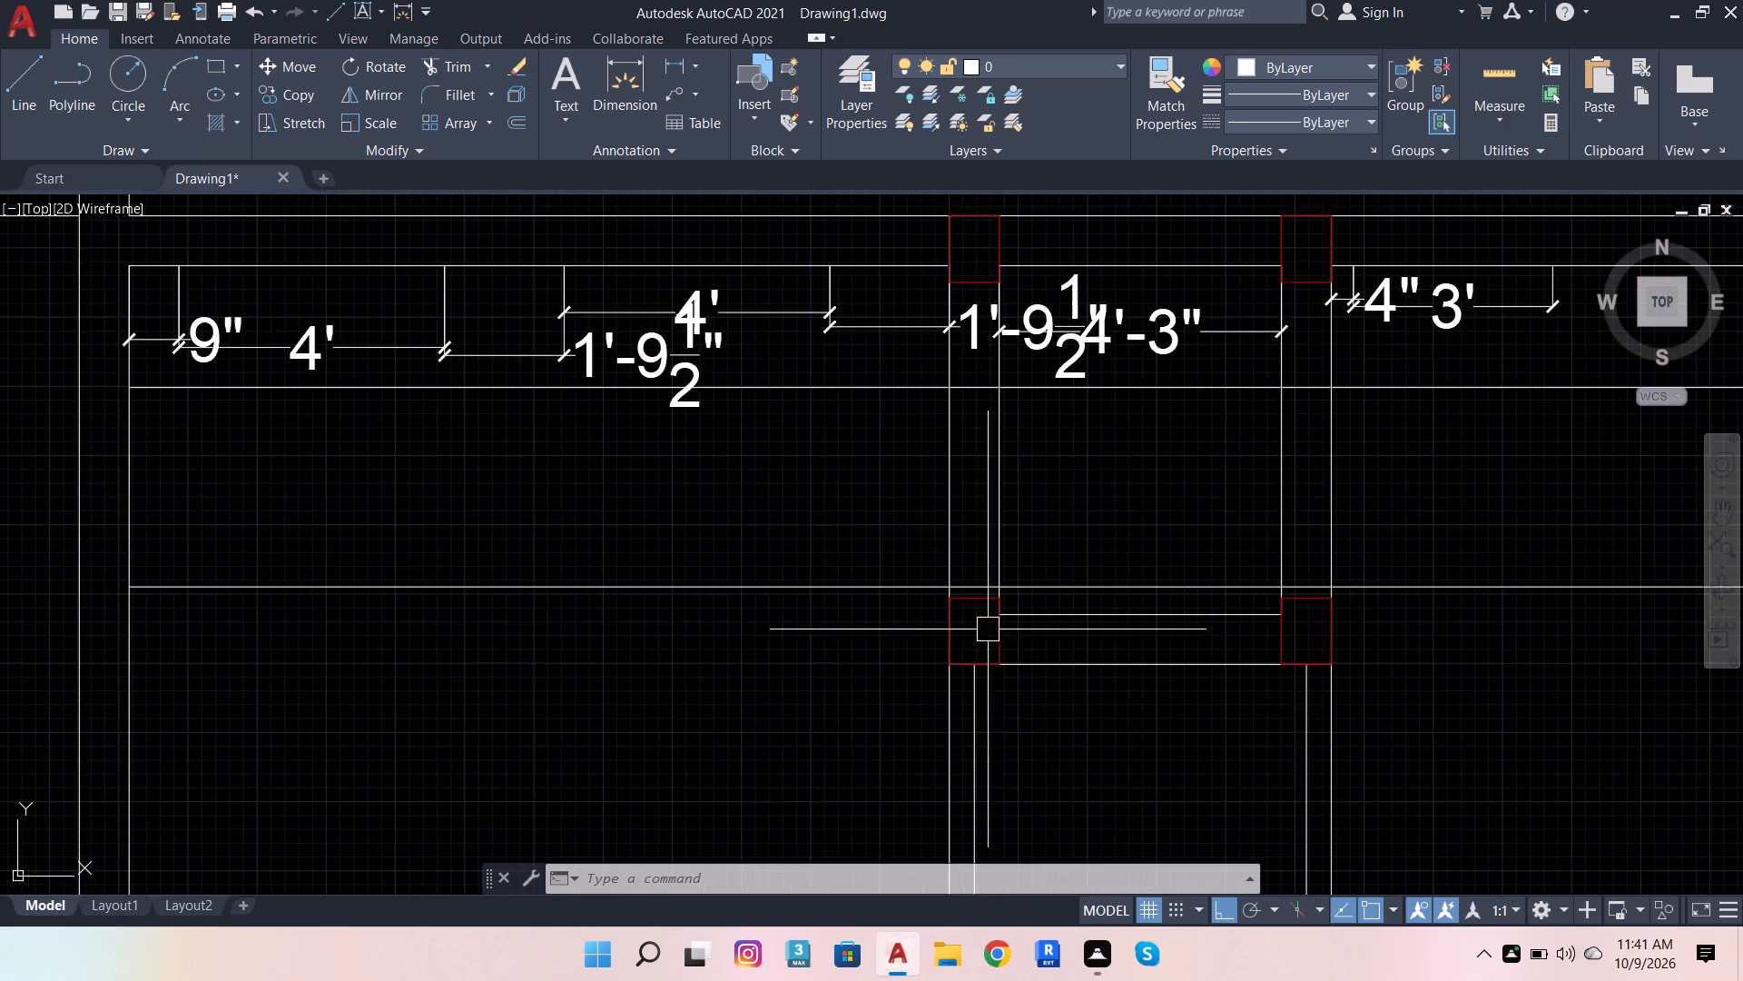
scroll(988, 629, up, 1)
click(960, 583)
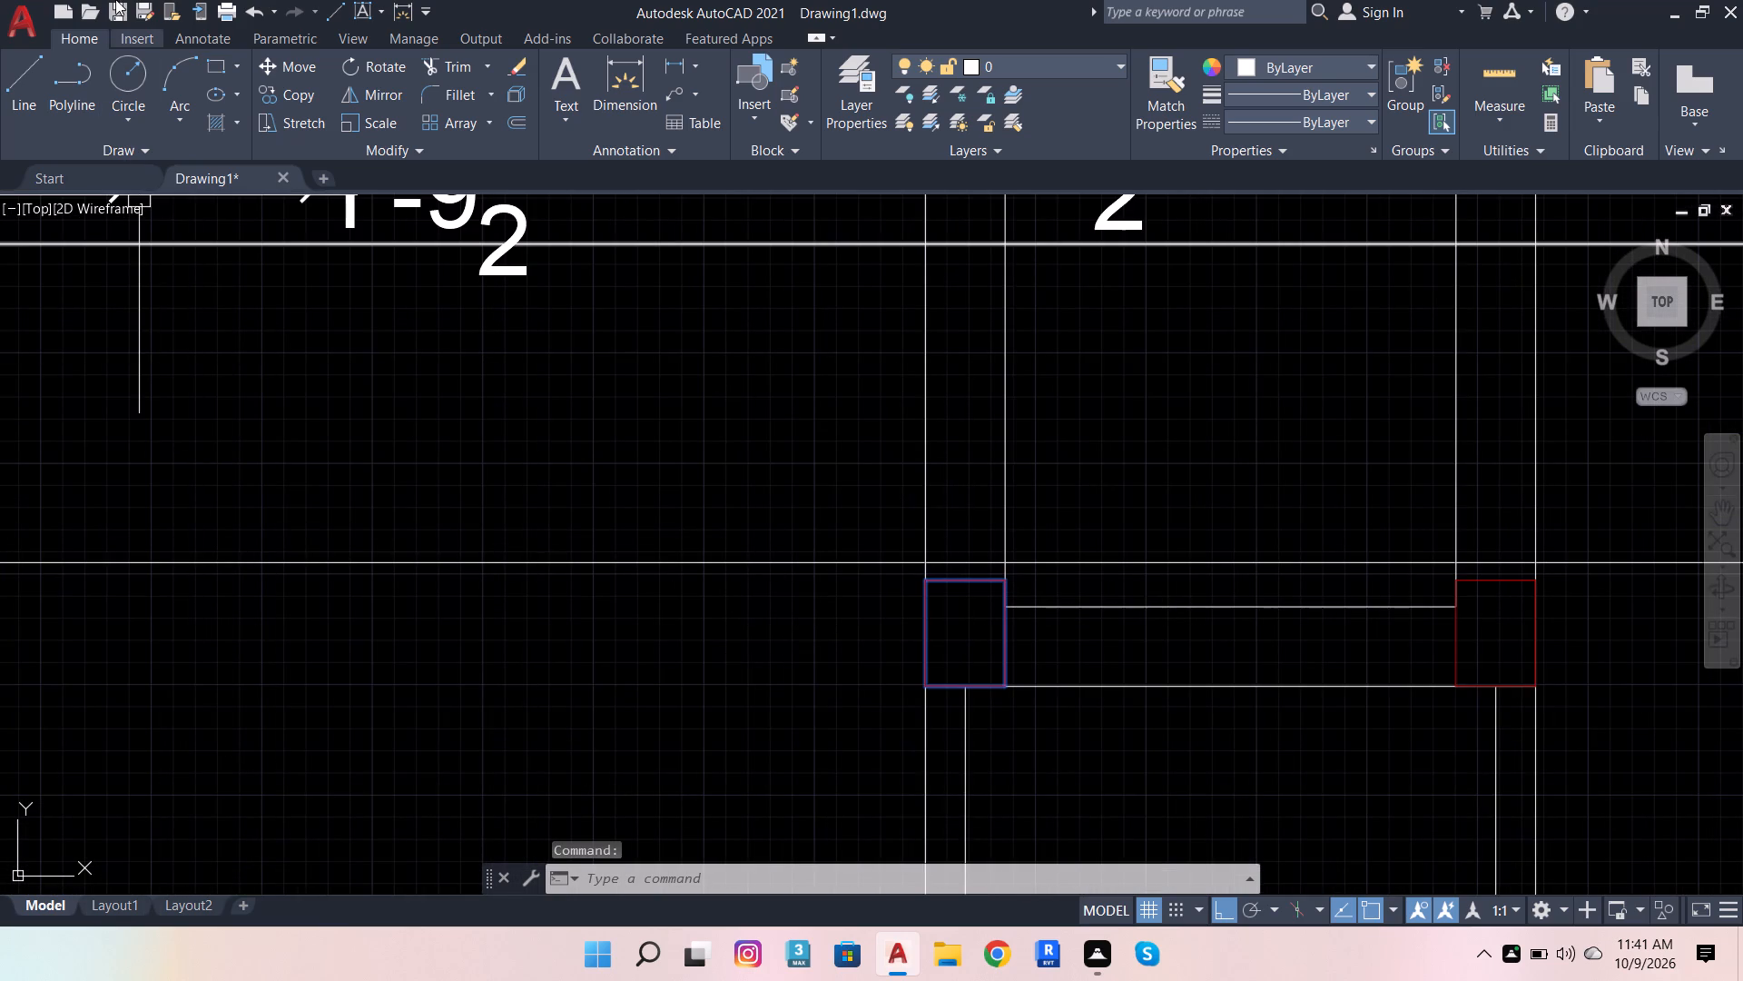
click(277, 100)
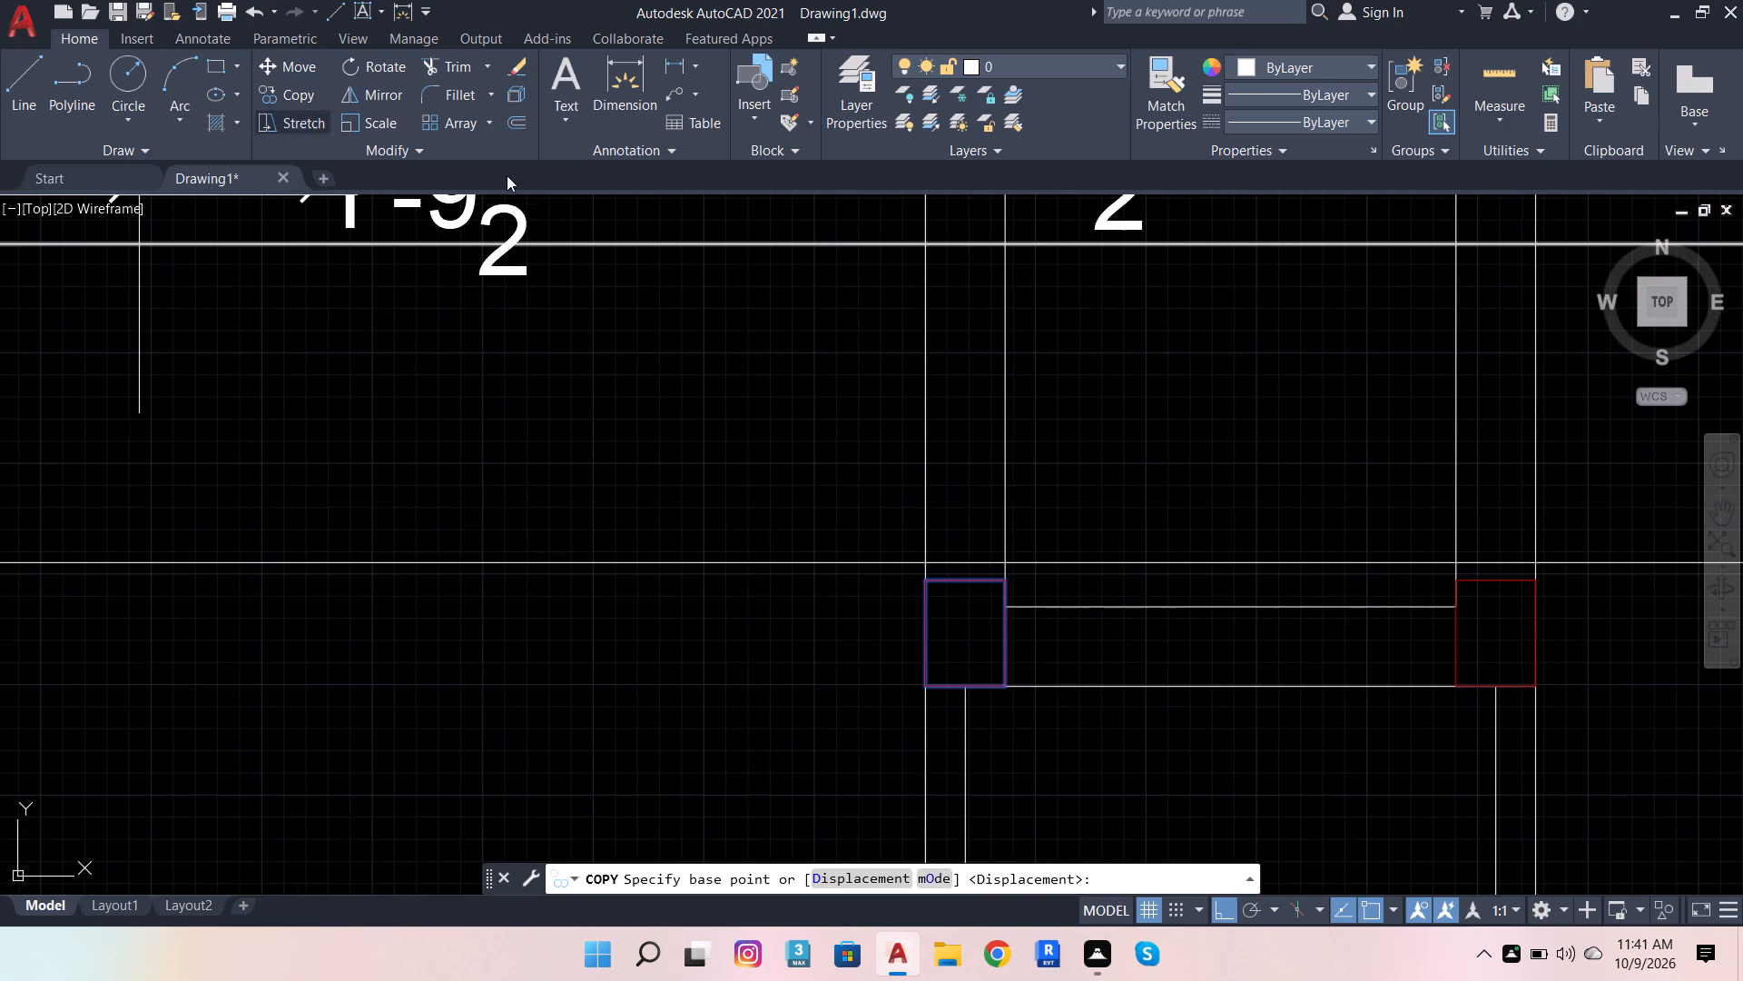
click(920, 584)
scroll(1003, 633, down, 4)
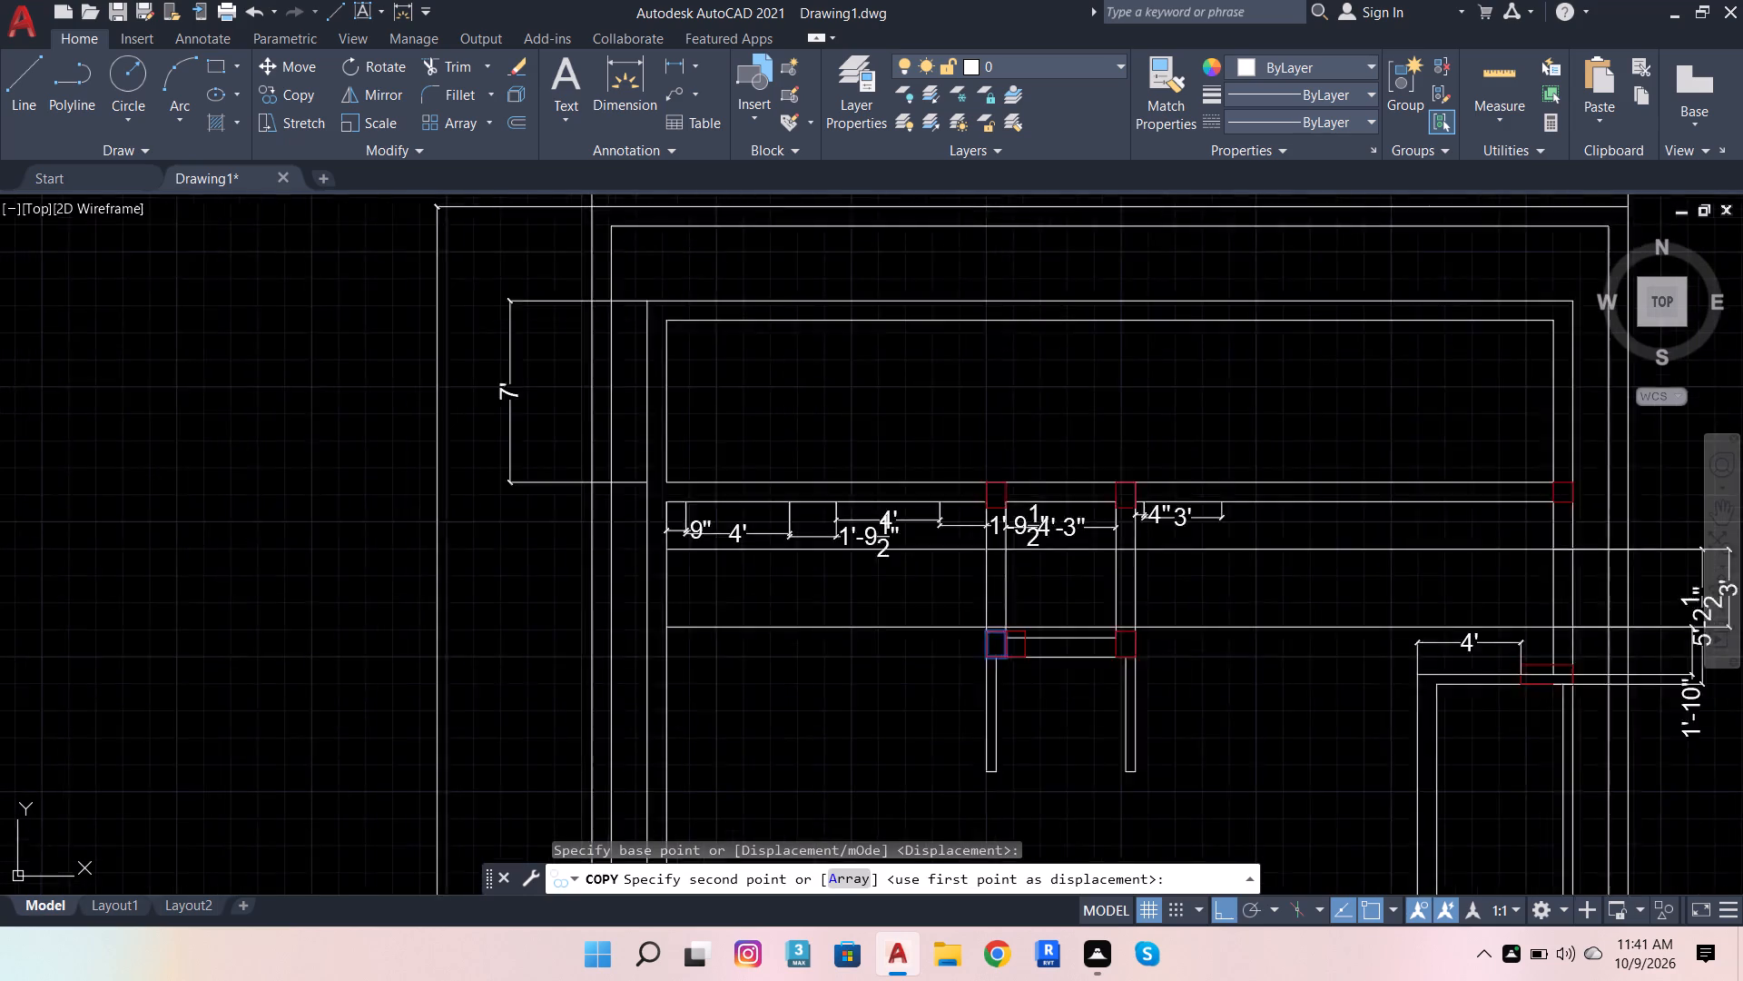
scroll(1013, 674, down, 2)
scroll(911, 590, up, 4)
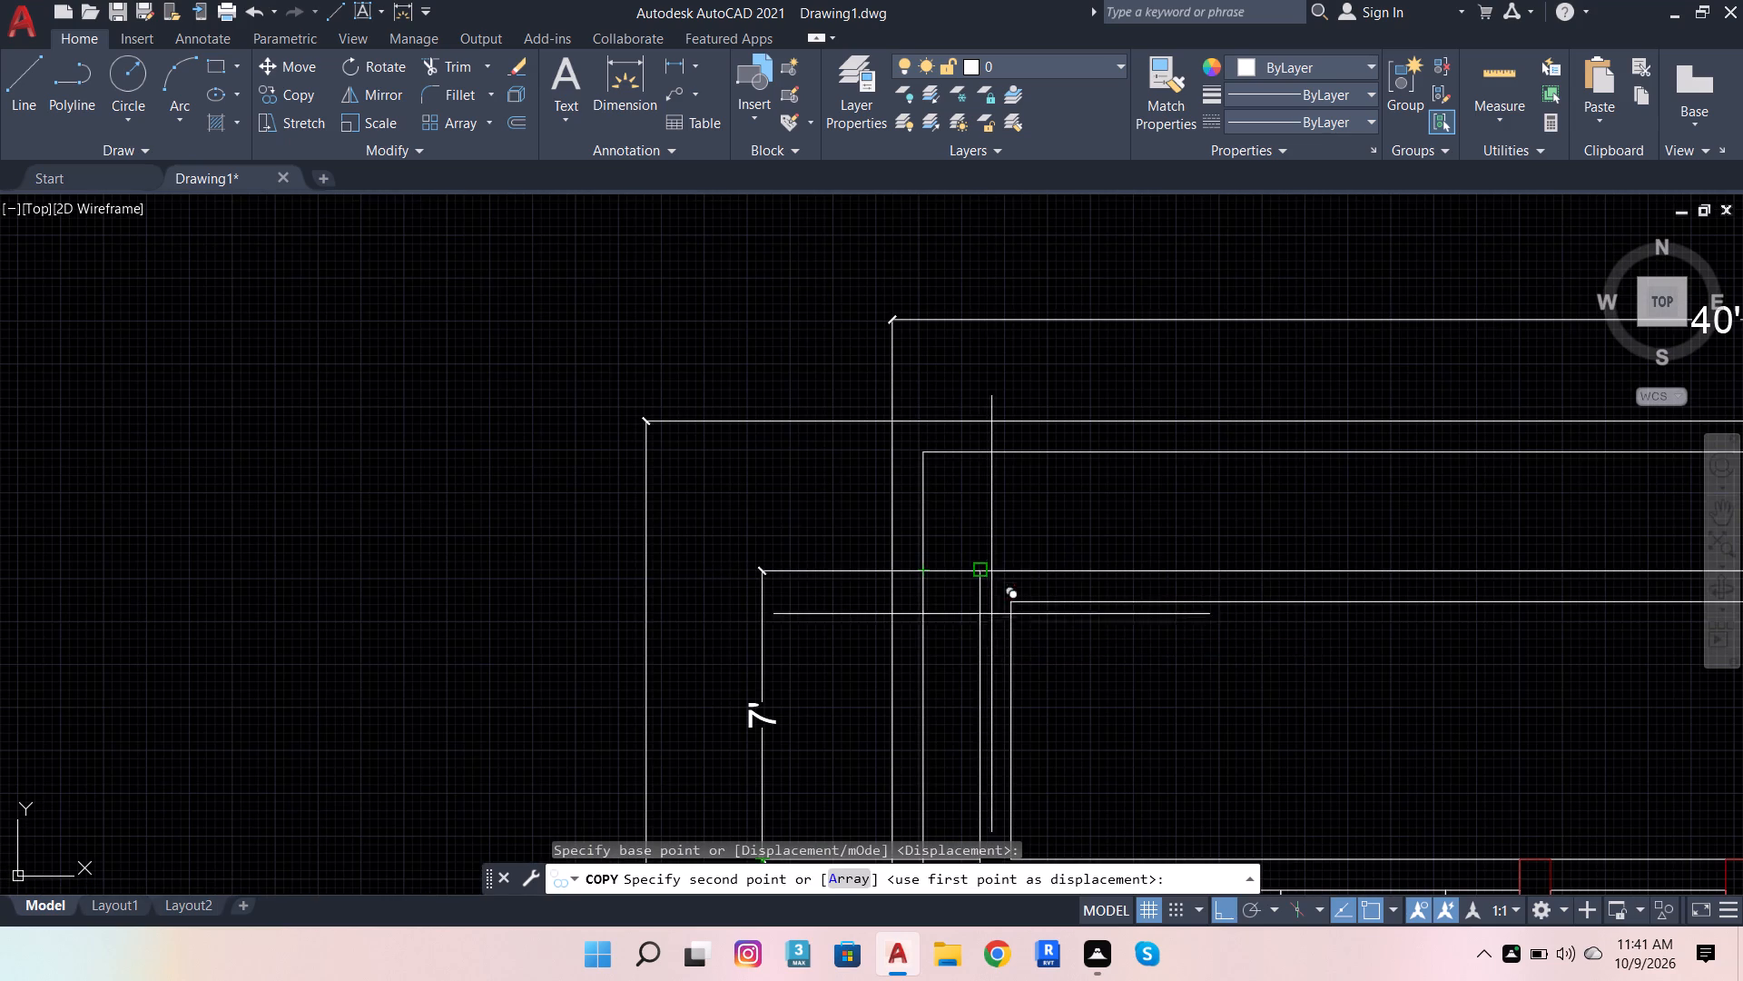
click(978, 576)
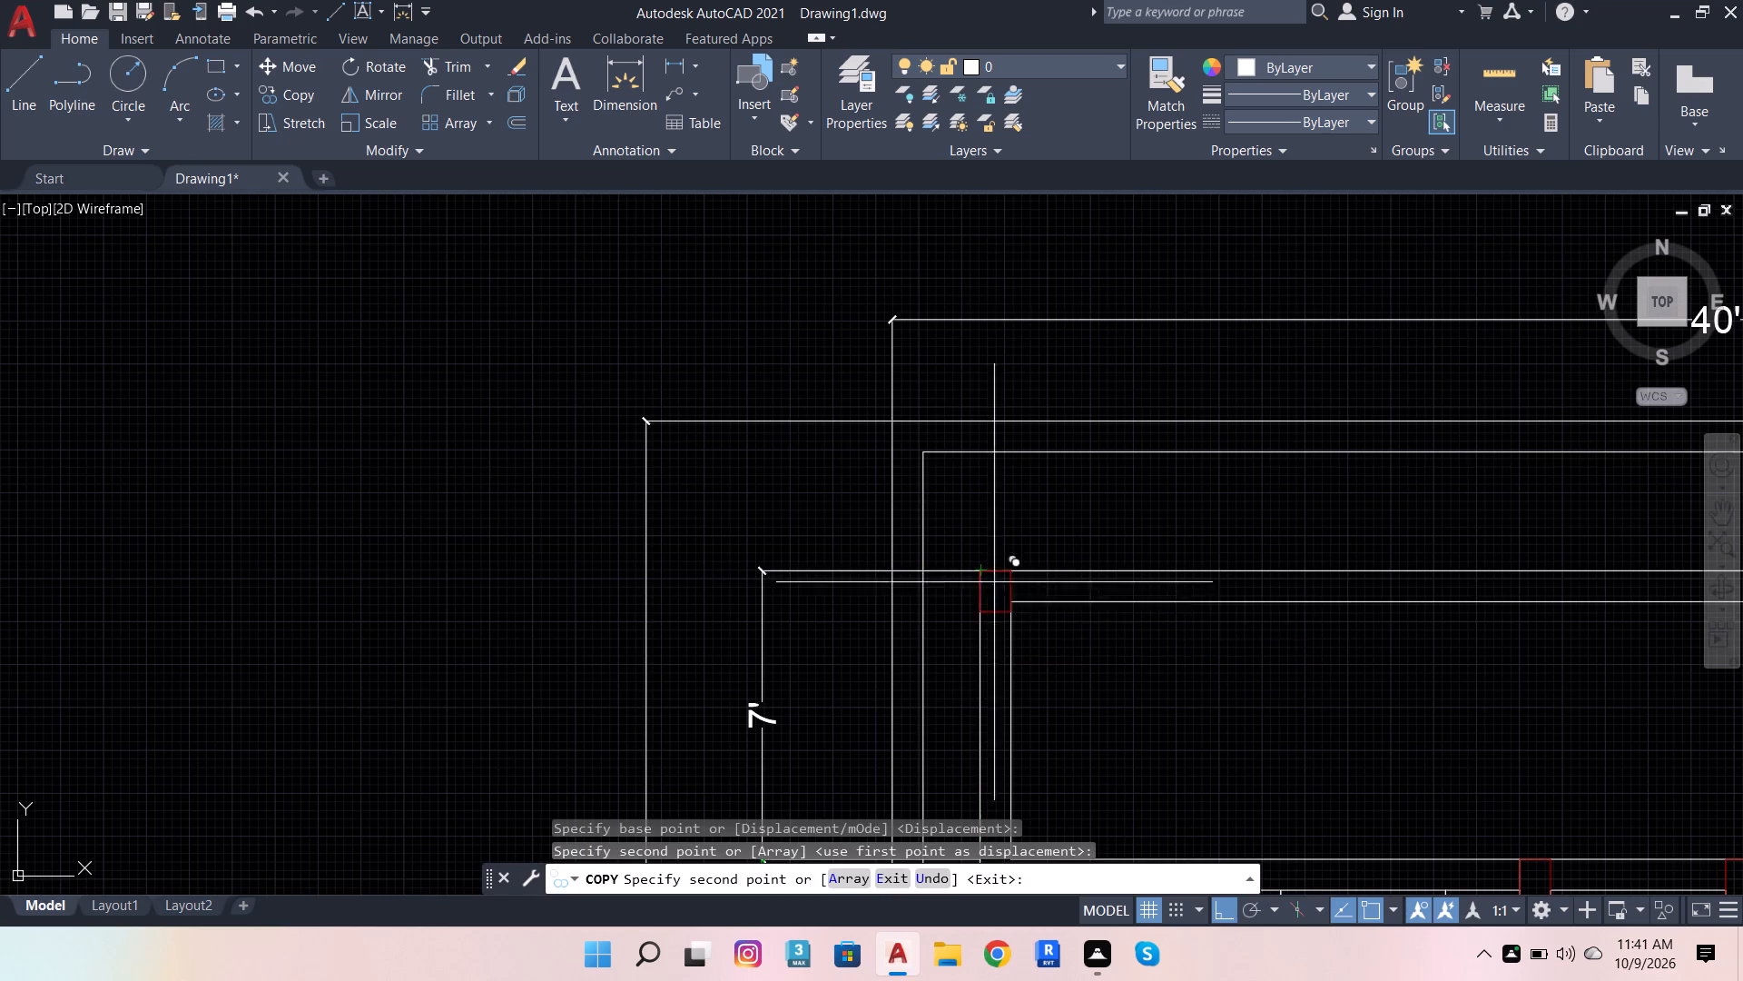
scroll(1075, 668, down, 3)
scroll(1077, 670, up, 3)
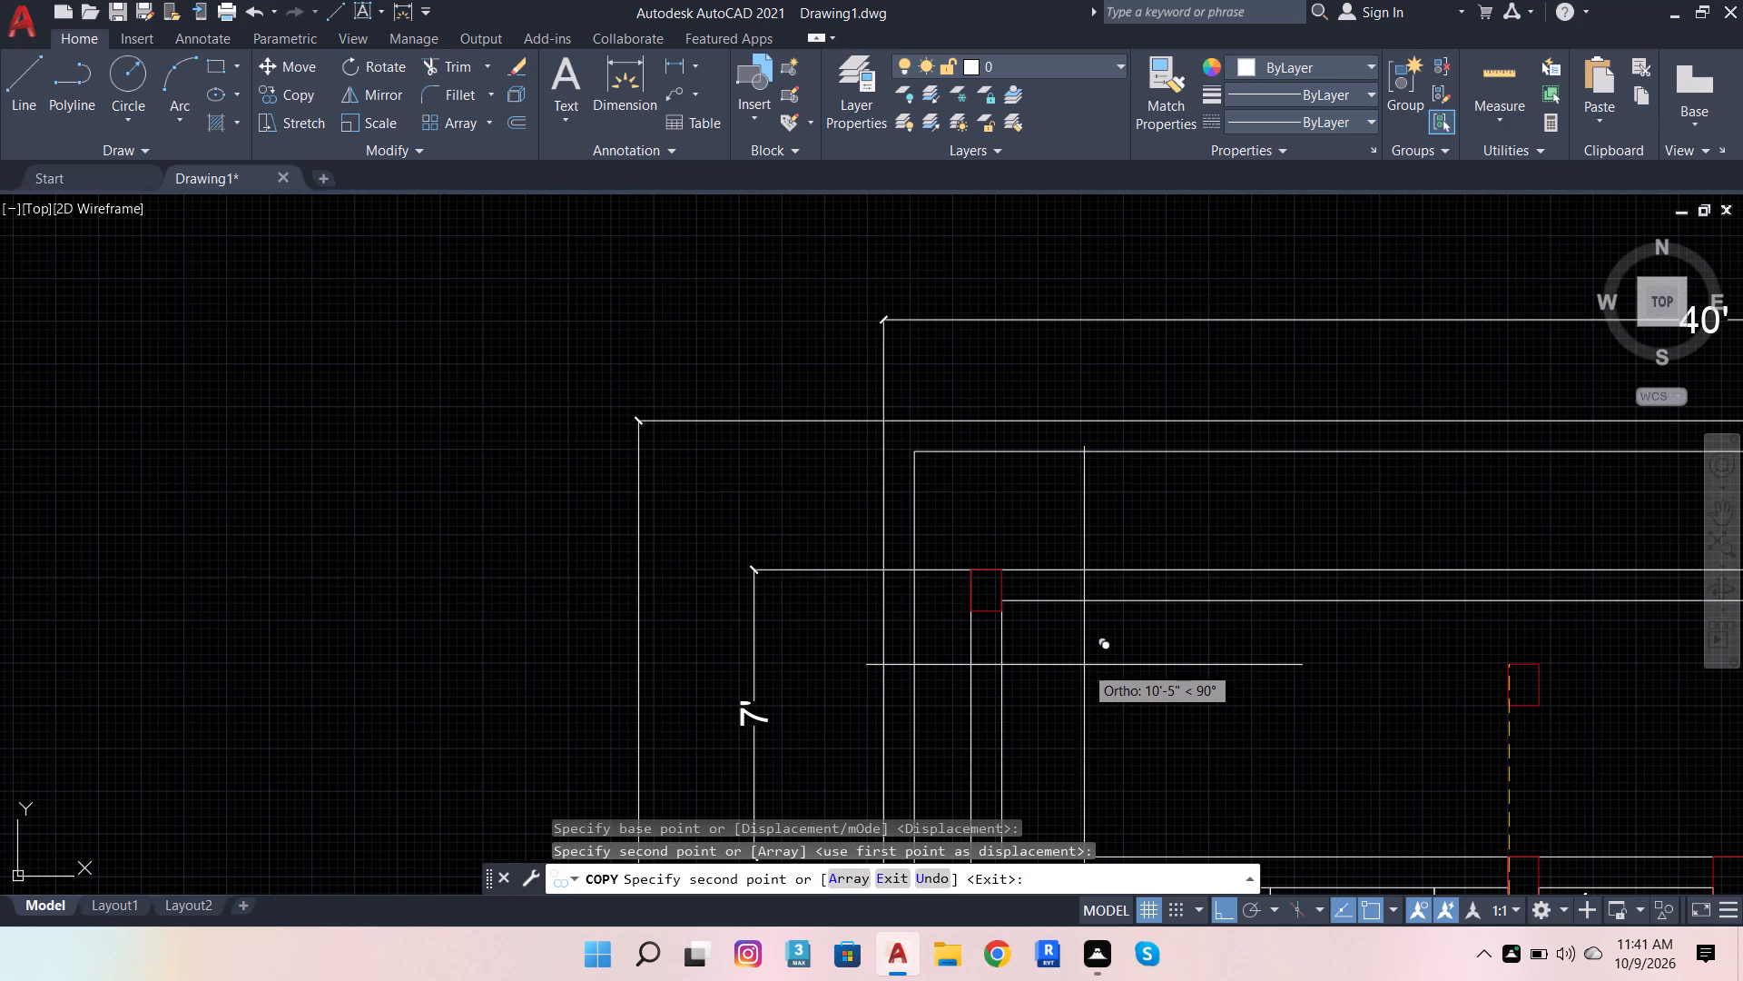
key(Escape)
key(Escape)
Select the inner face line of the northern space's north wall, beside the new corner column block.
scroll(969, 599, up, 1)
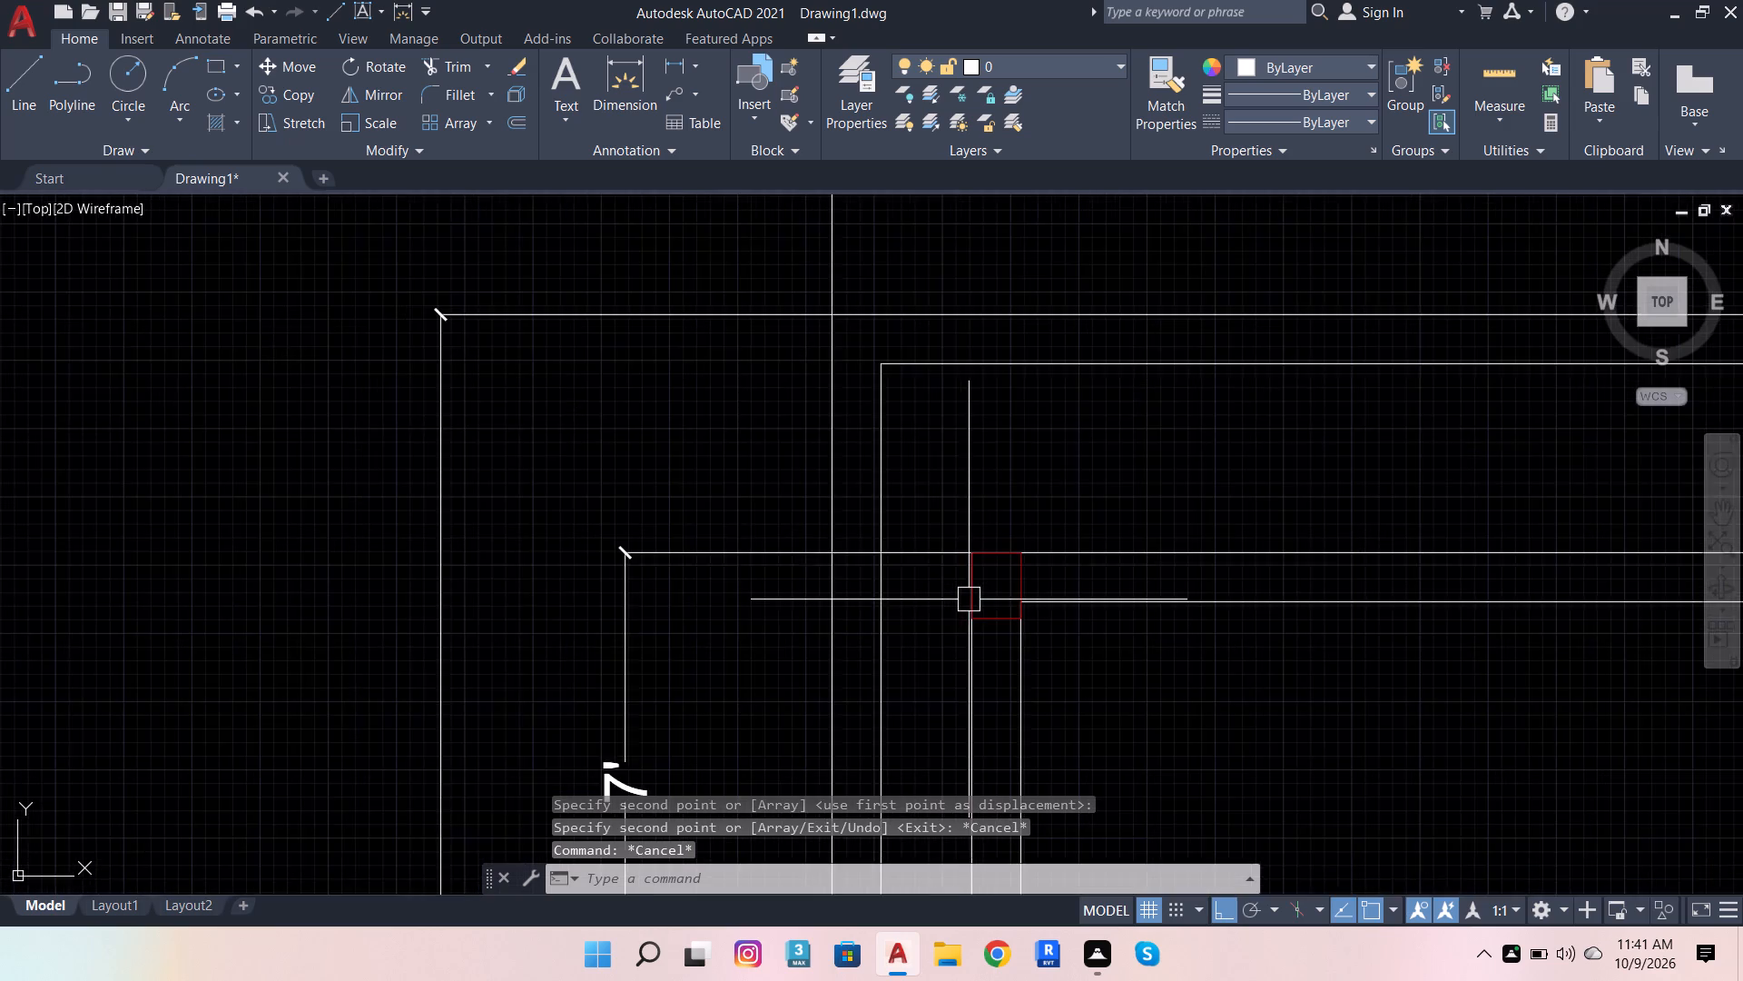
scroll(969, 599, down, 4)
scroll(1050, 619, up, 1)
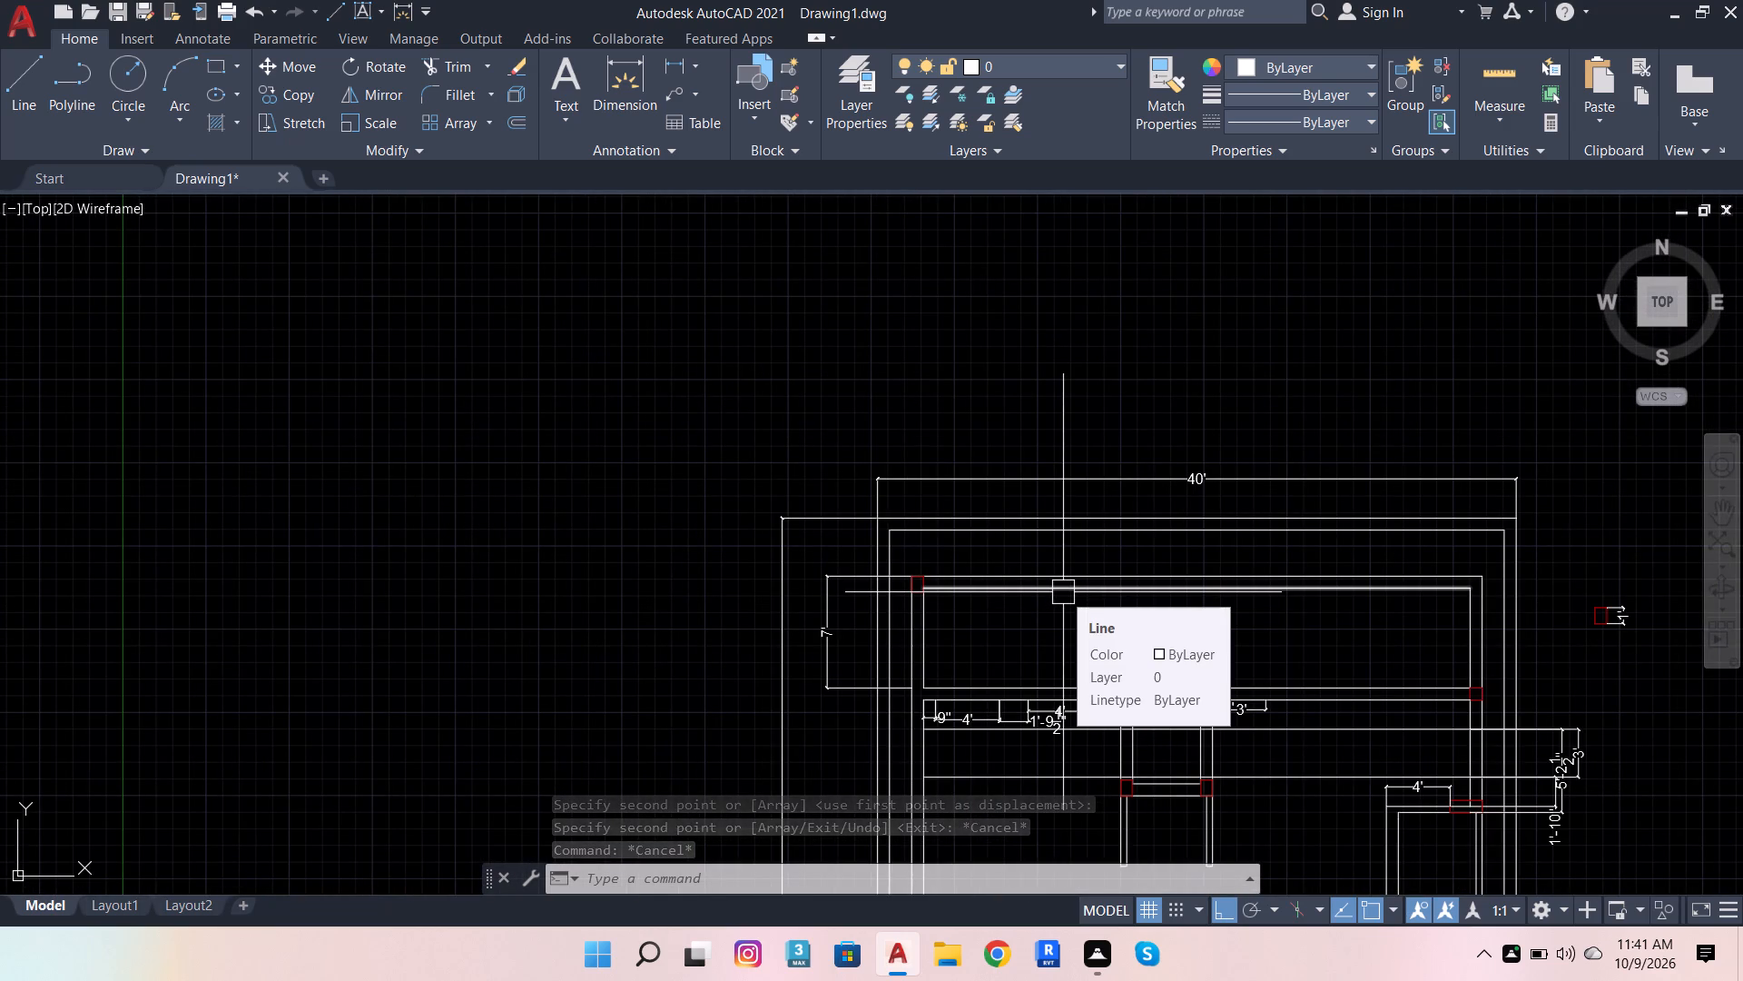
scroll(1044, 572, up, 3)
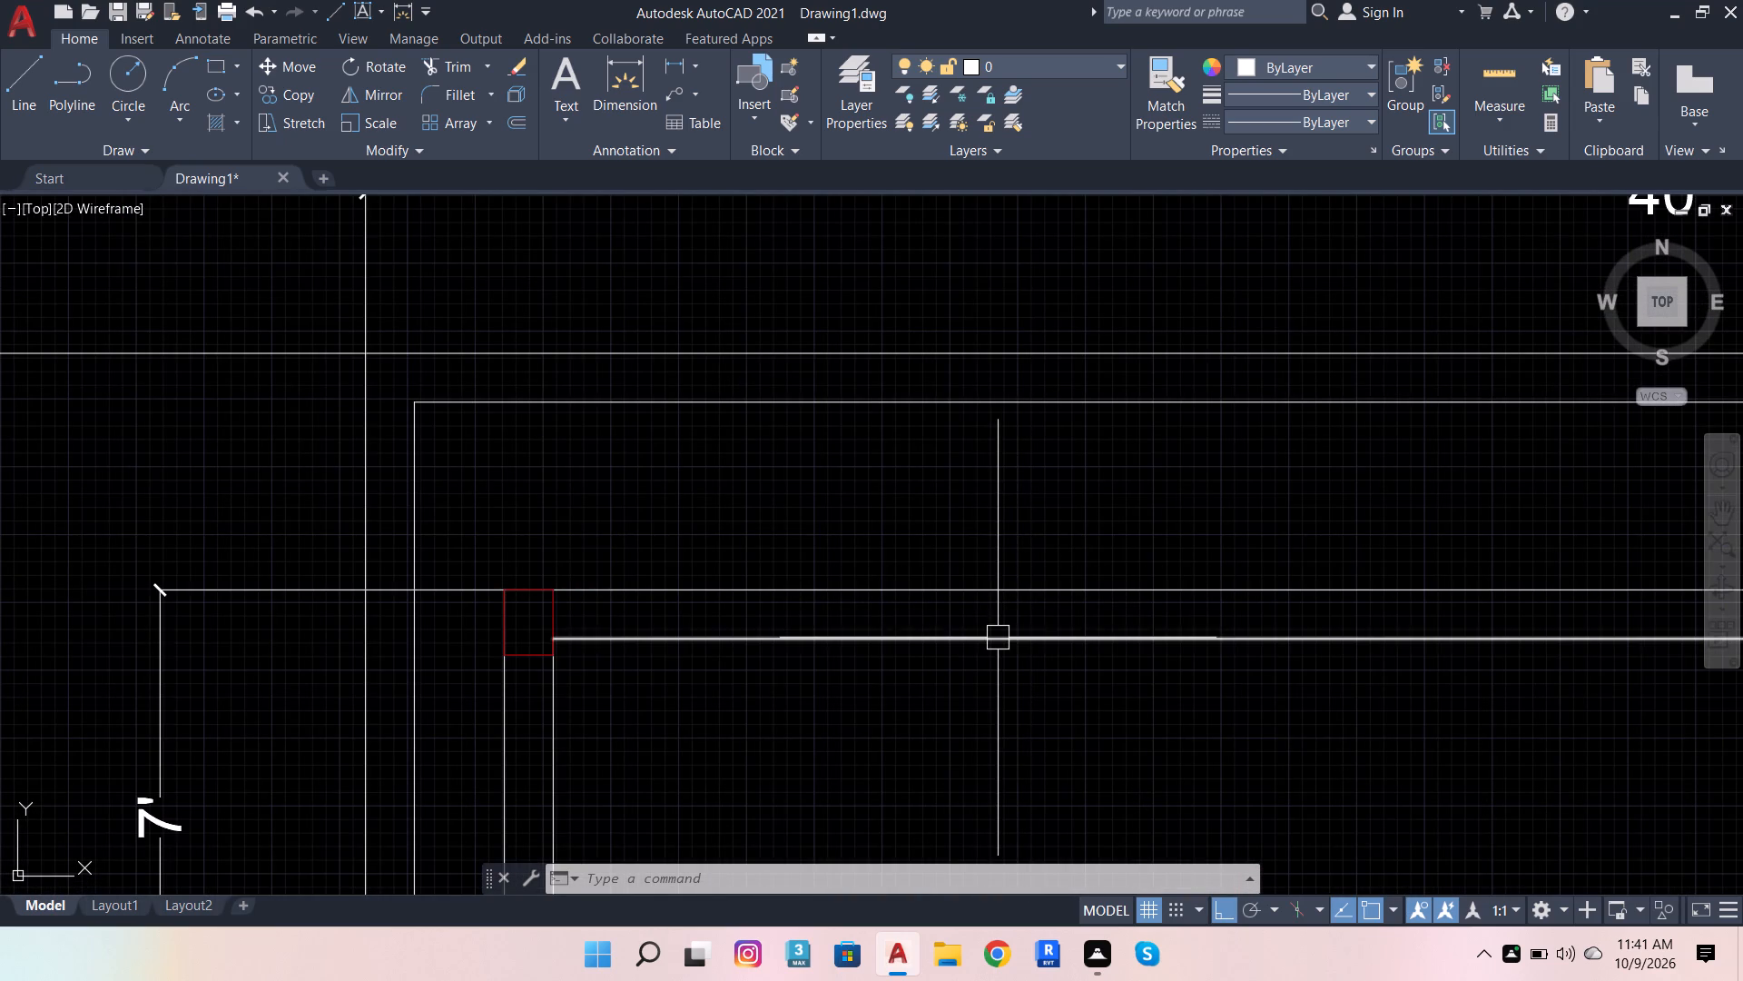
click(998, 638)
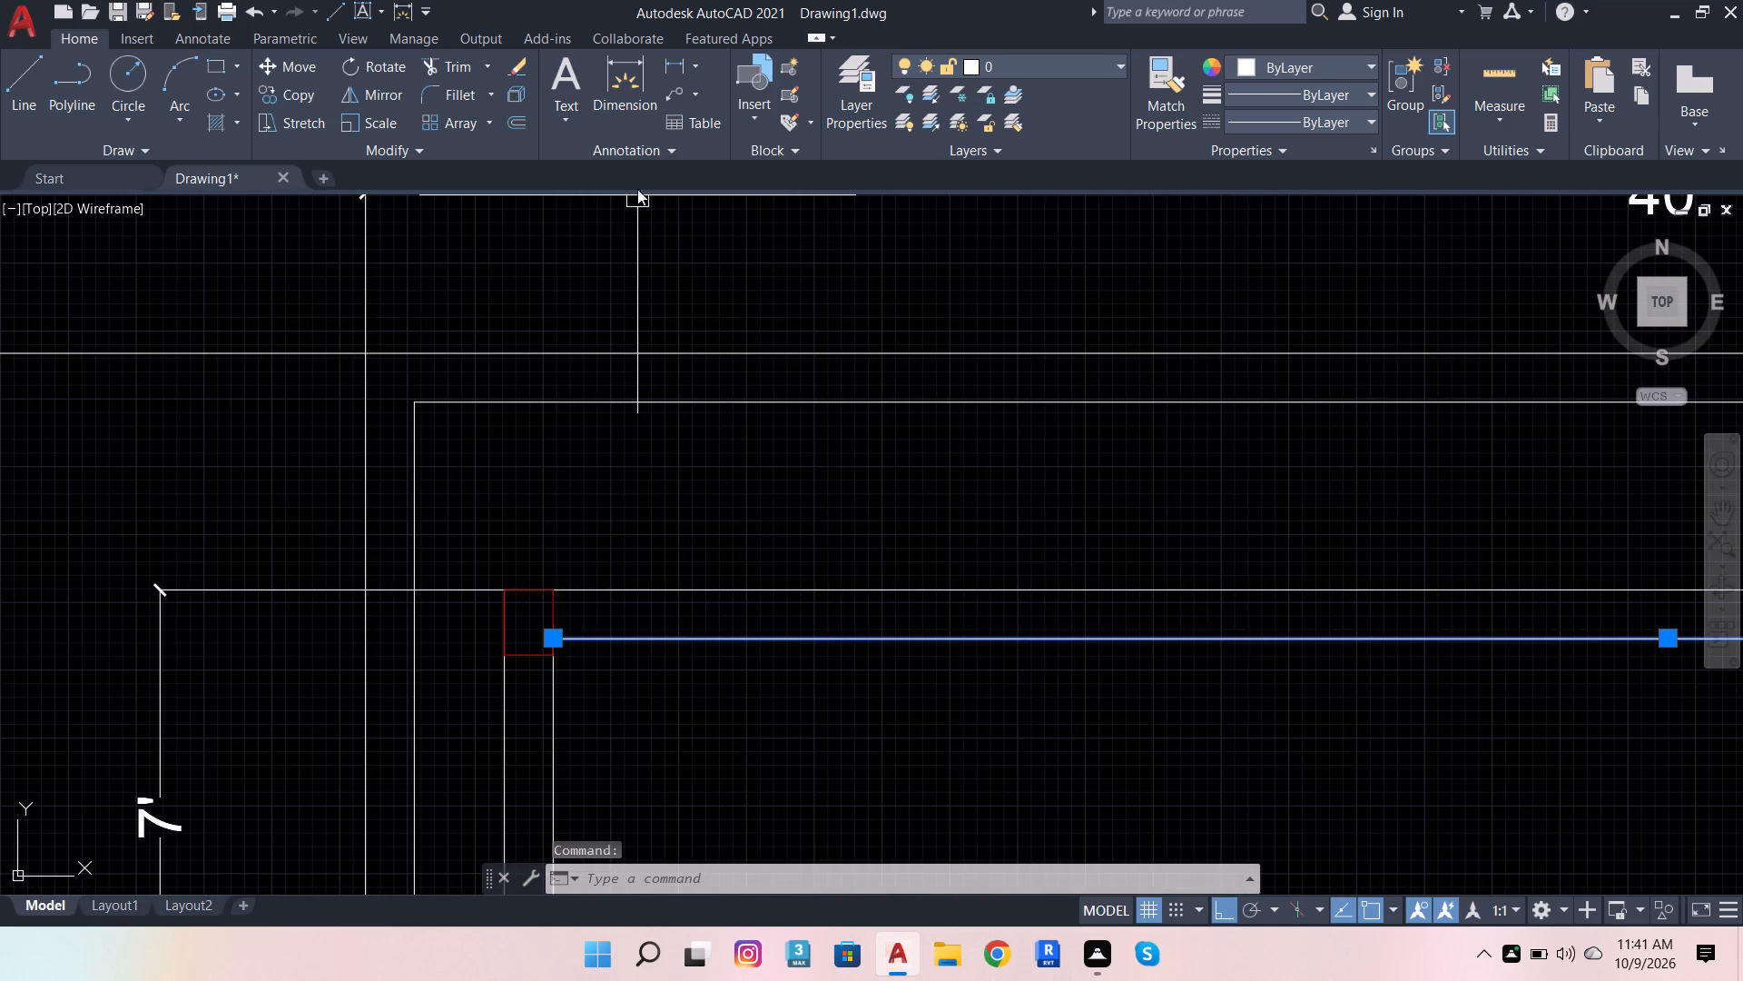
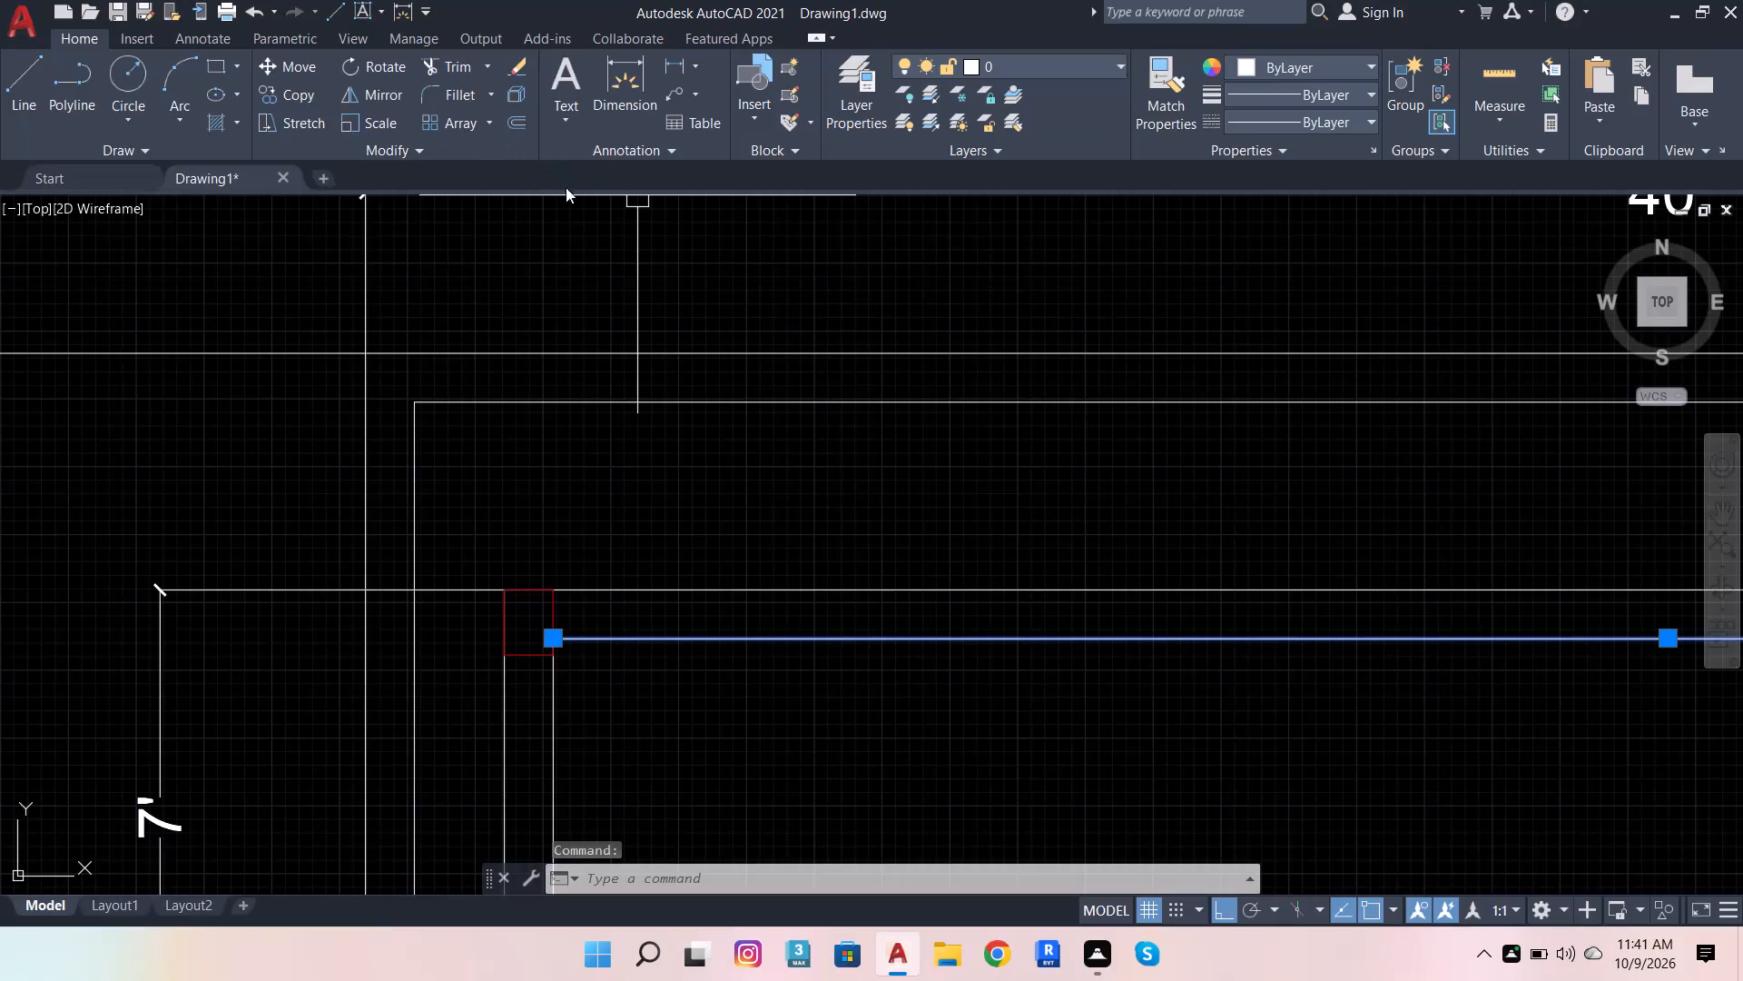
Offset the outer face line of the northern space's north wall 4.5" inward.
key(Escape)
click(708, 594)
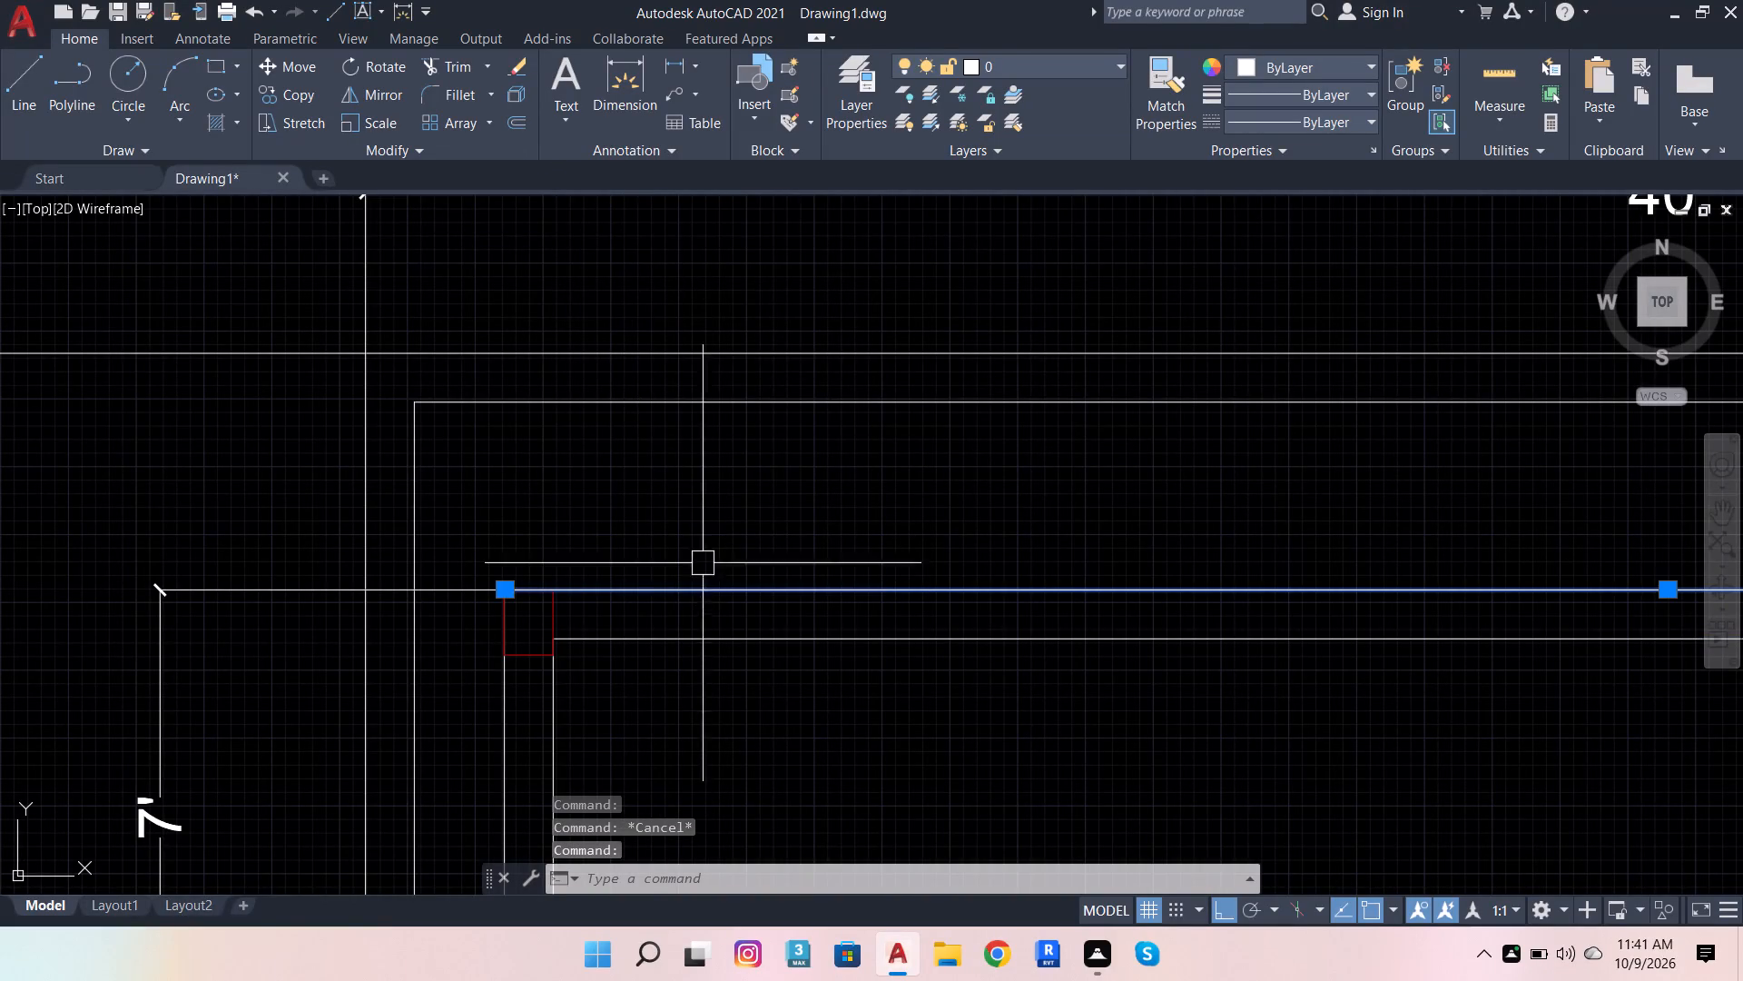
click(514, 125)
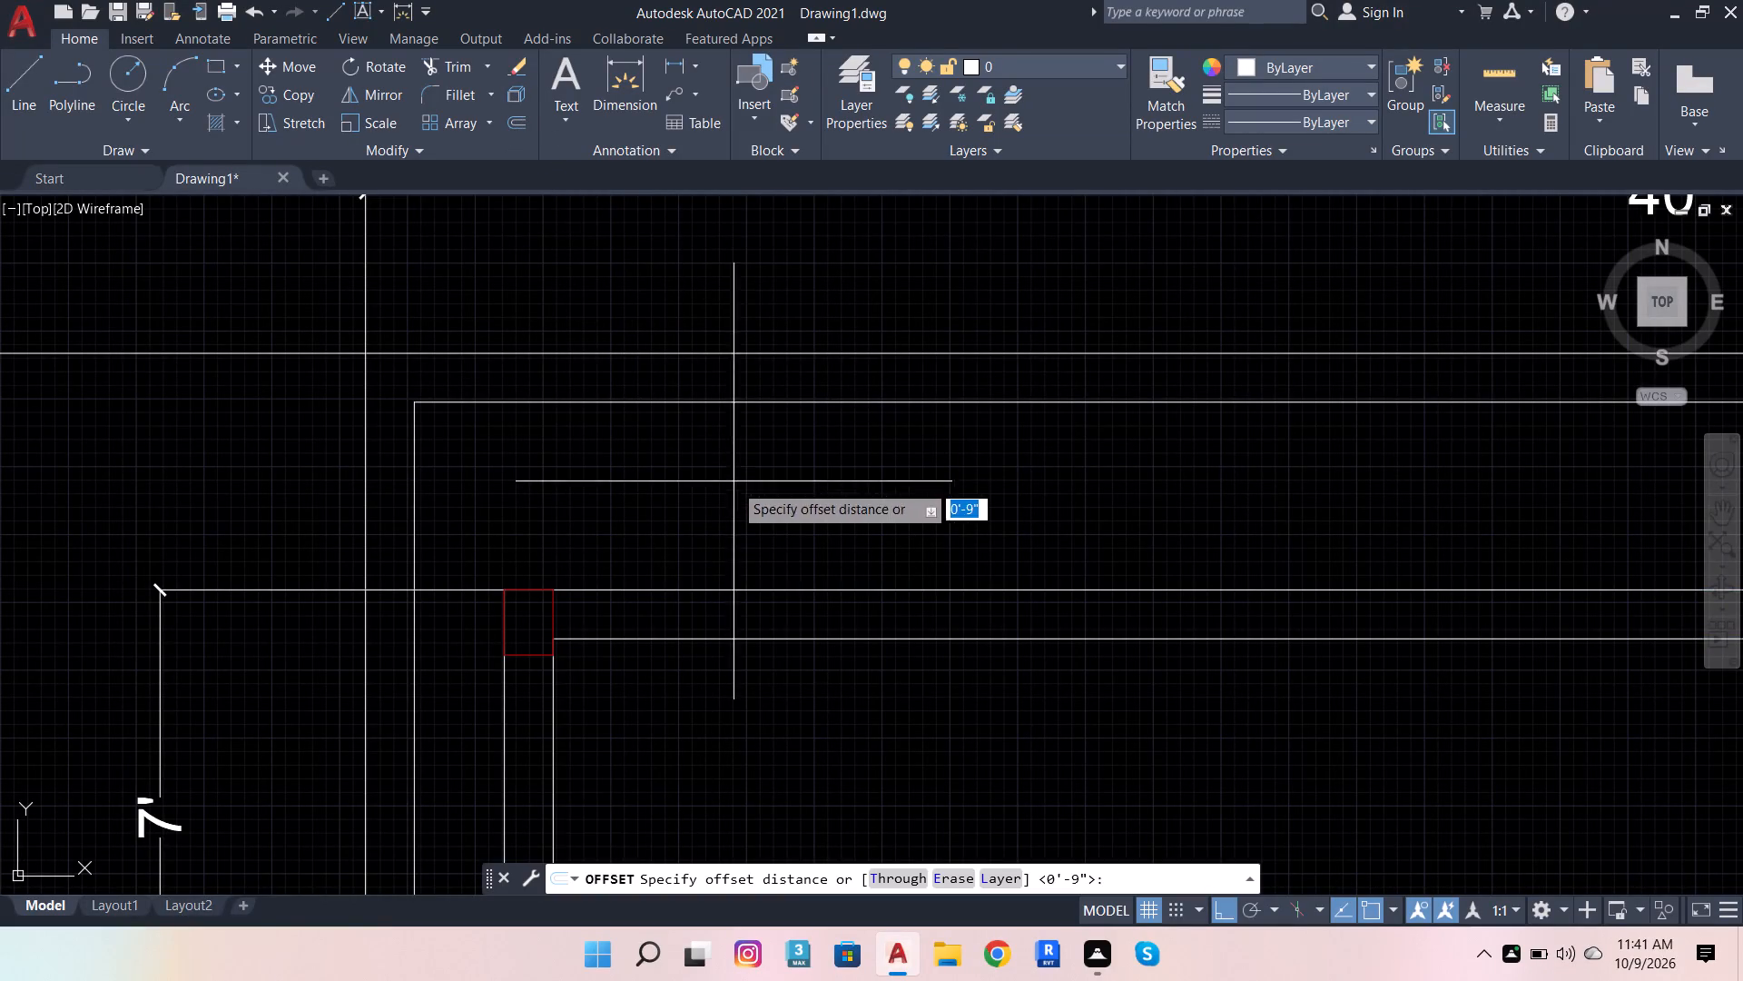
click(711, 595)
text(4.5)
key(Return)
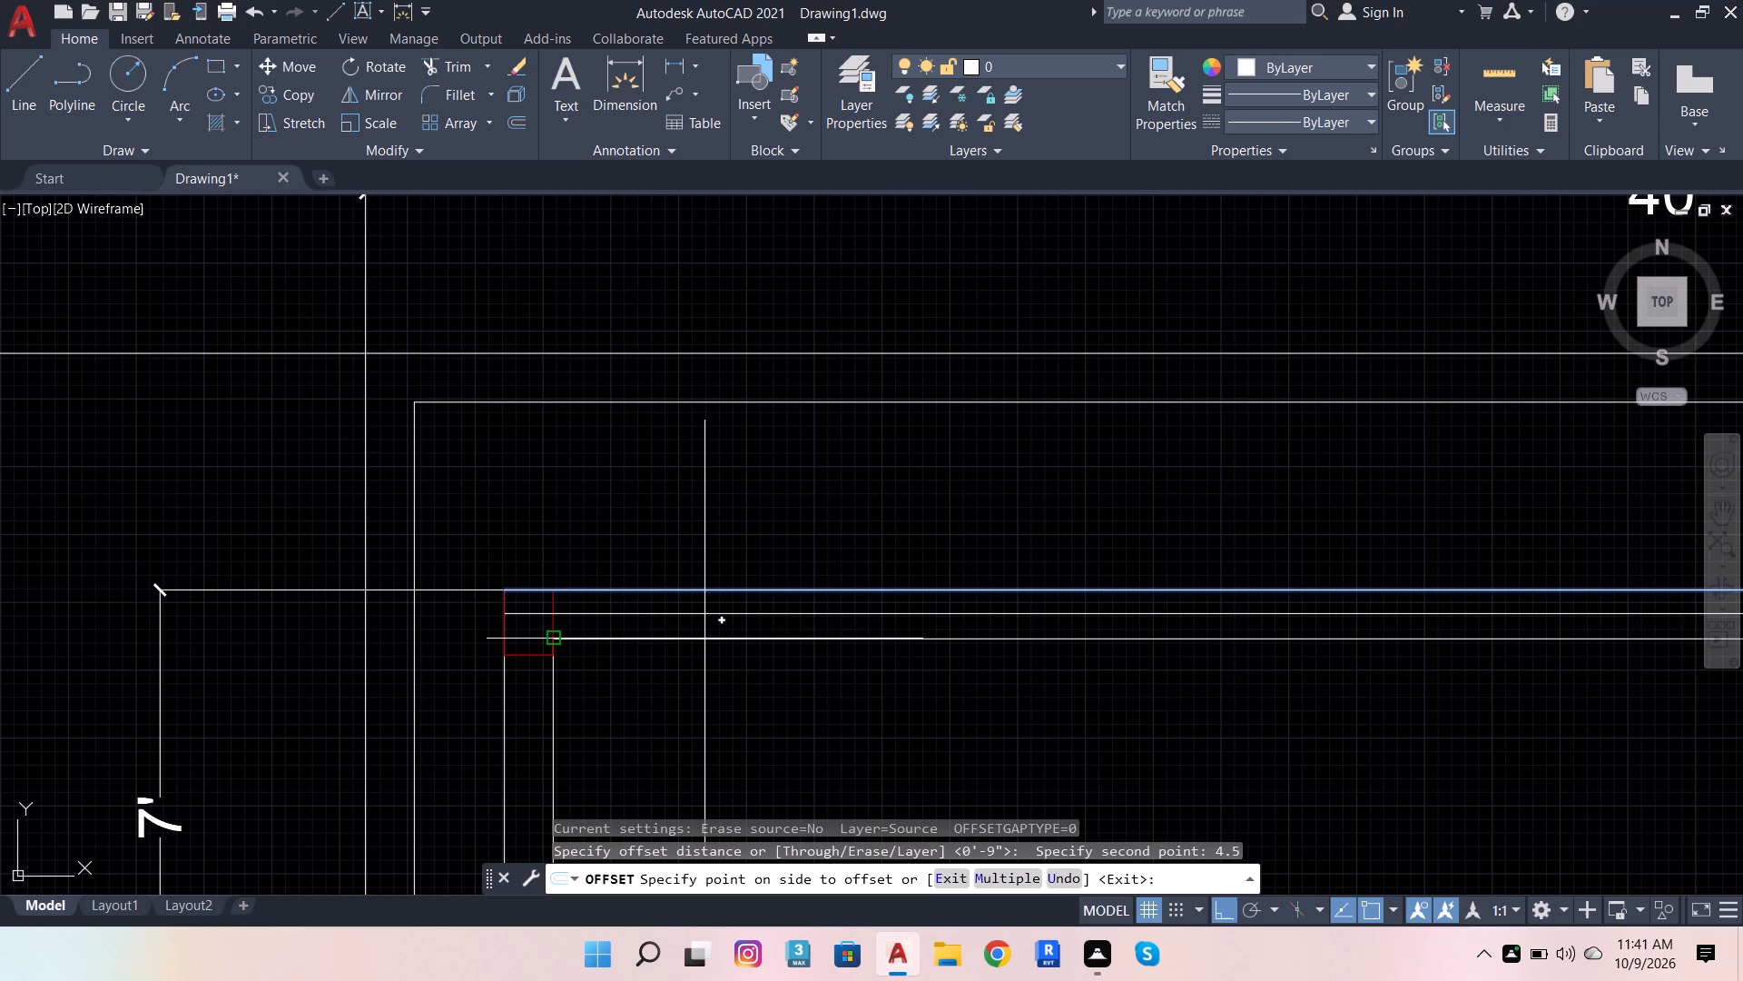
click(704, 639)
Offset the outer face lines of the house's west and south walls 4.5" inward.
scroll(651, 486, down, 2)
scroll(561, 663, up, 2)
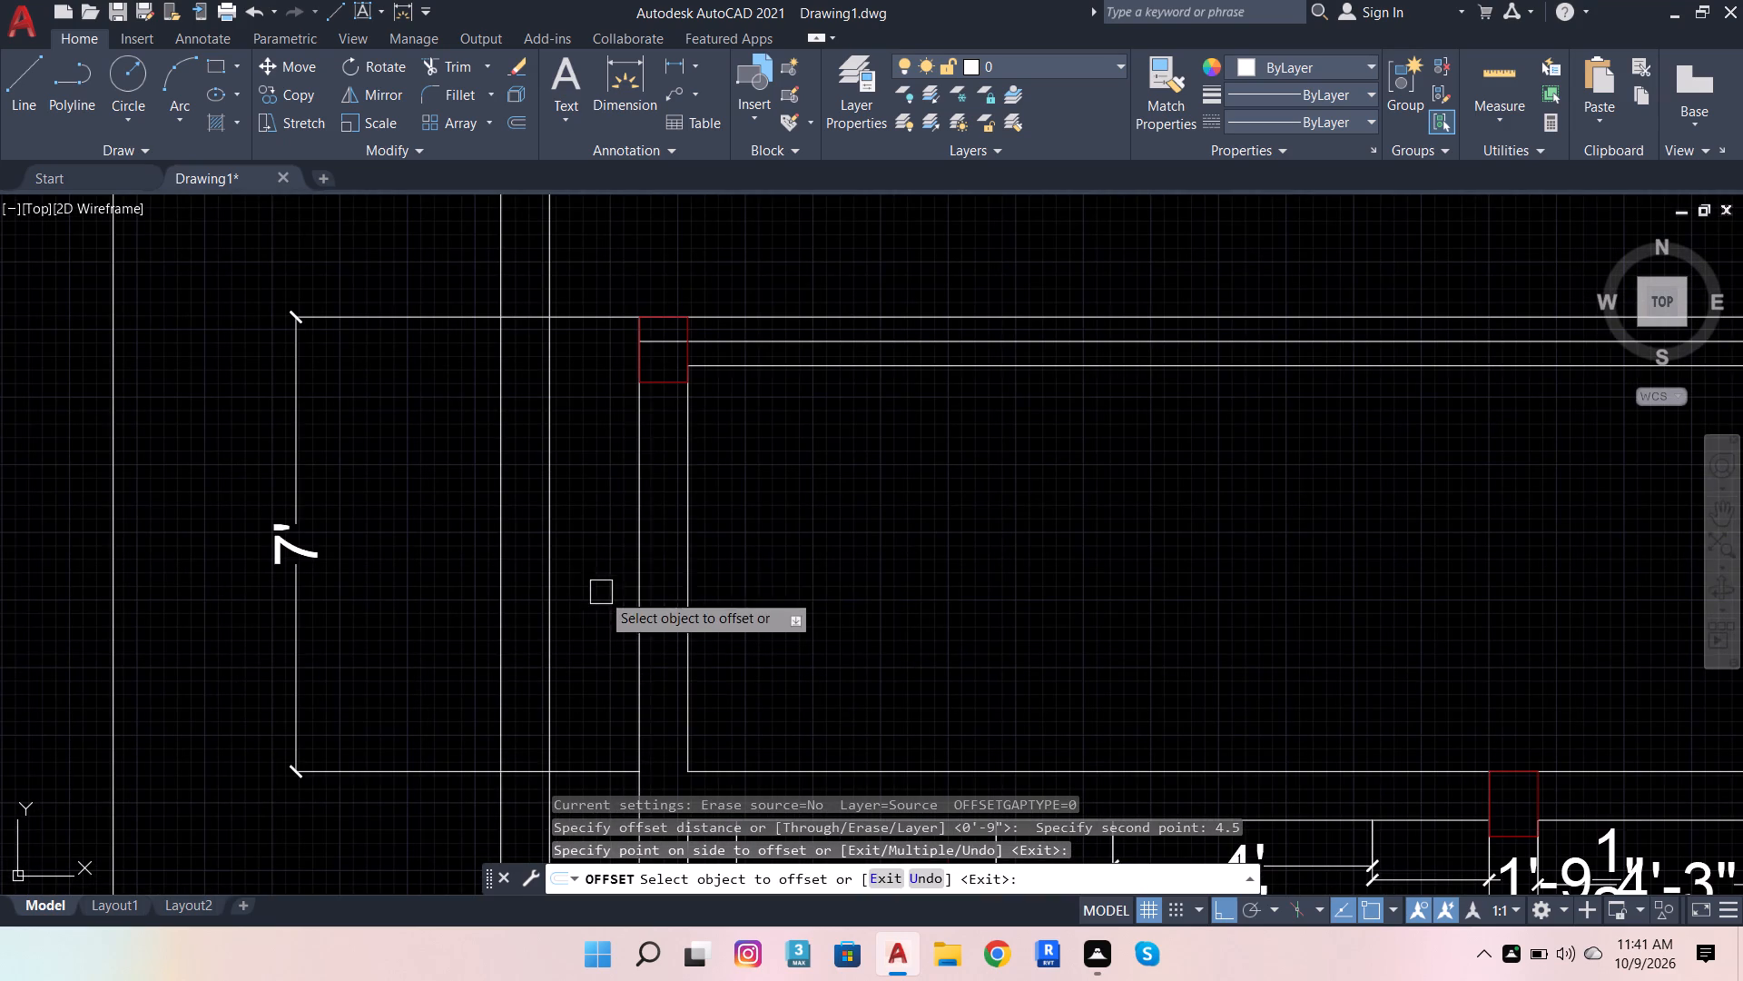
click(645, 550)
click(653, 546)
scroll(753, 341, down, 5)
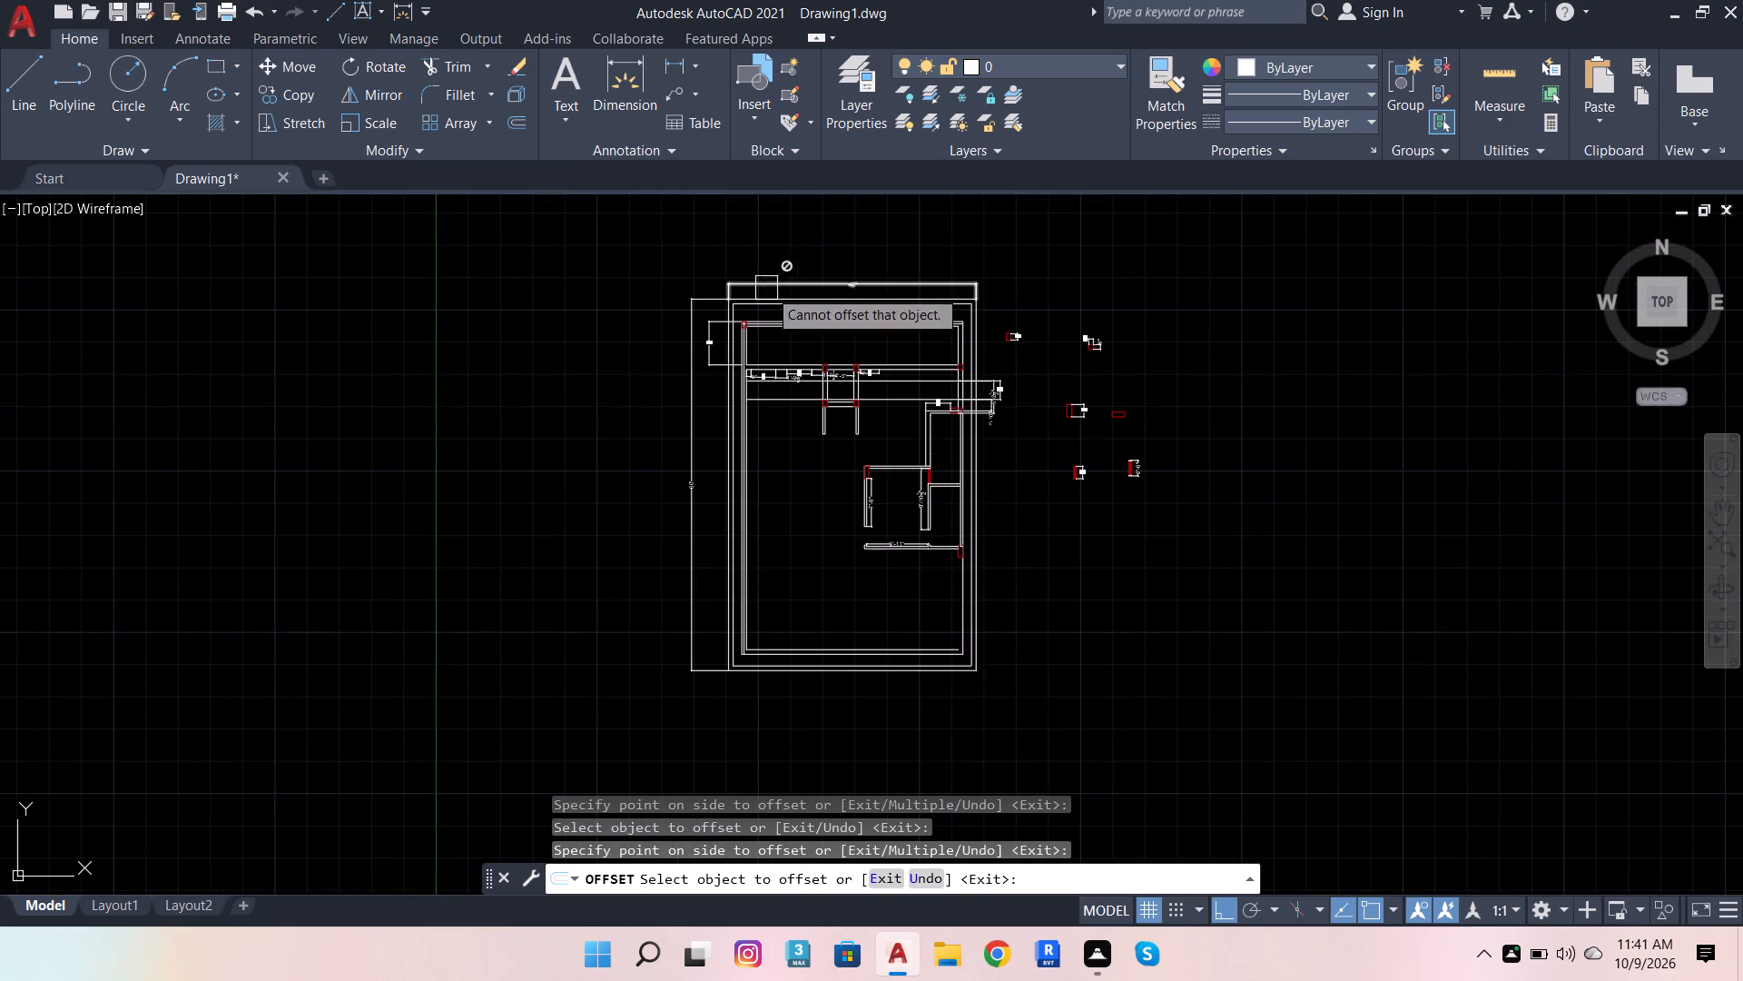
scroll(855, 670, up, 3)
scroll(907, 601, up, 1)
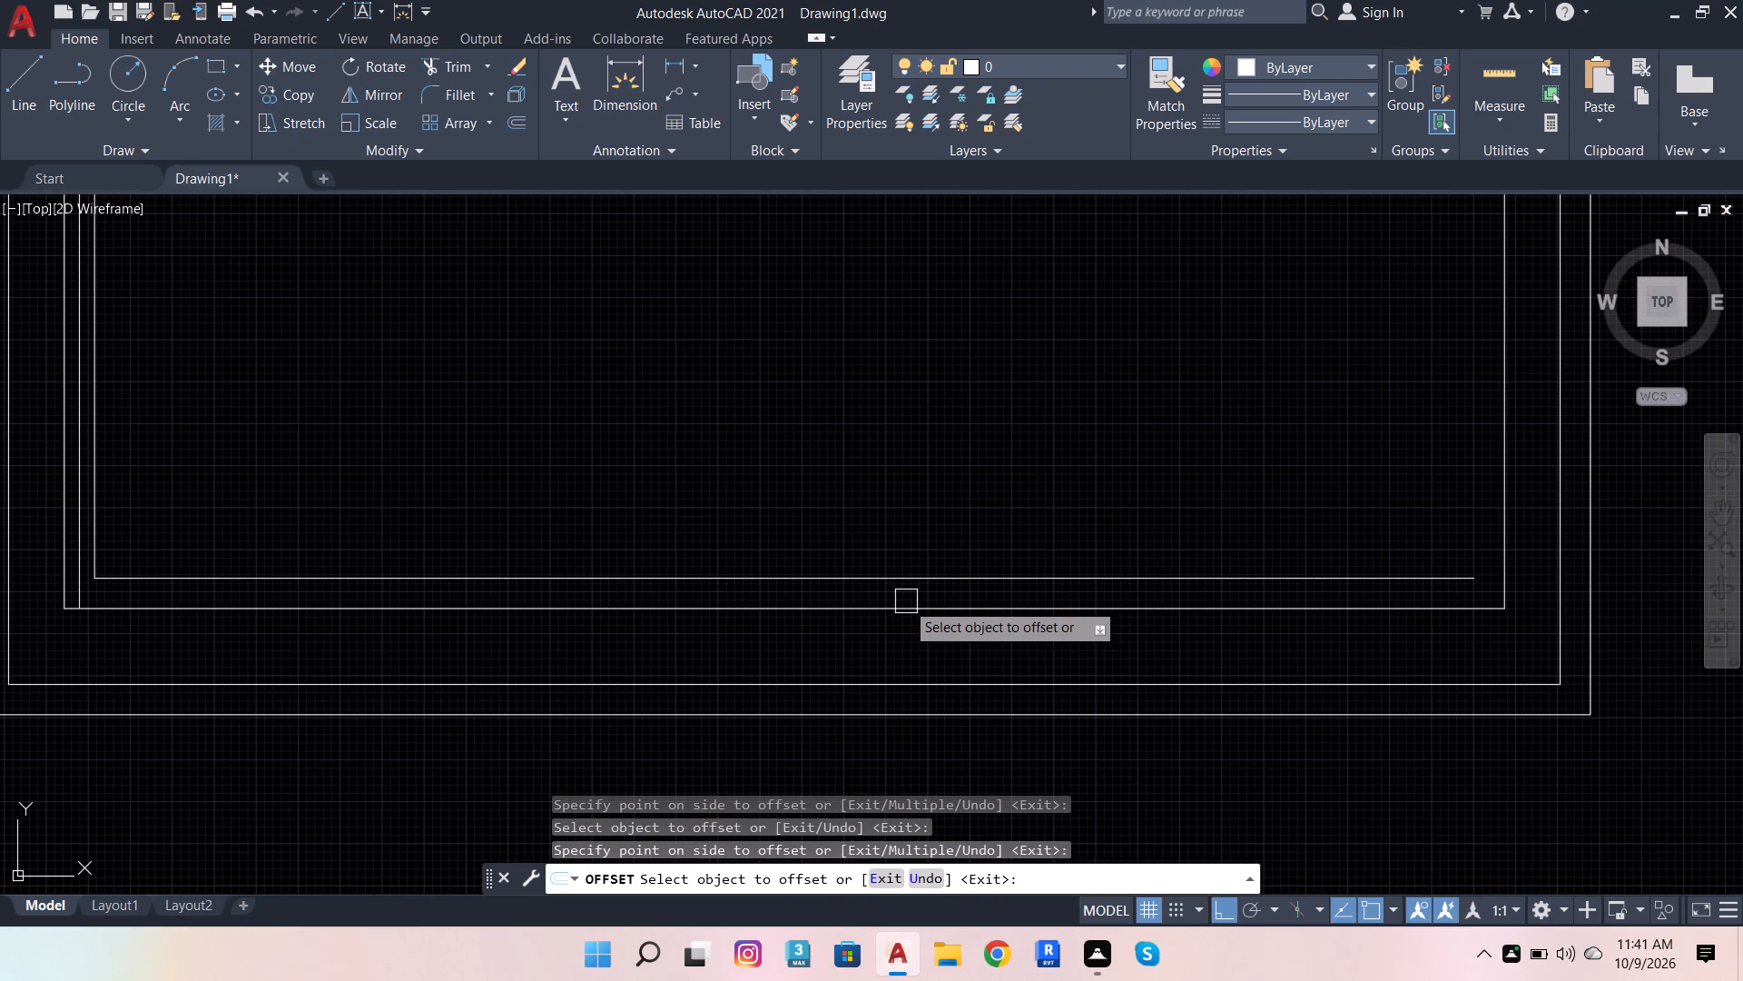
click(879, 608)
click(867, 486)
scroll(749, 551, down, 5)
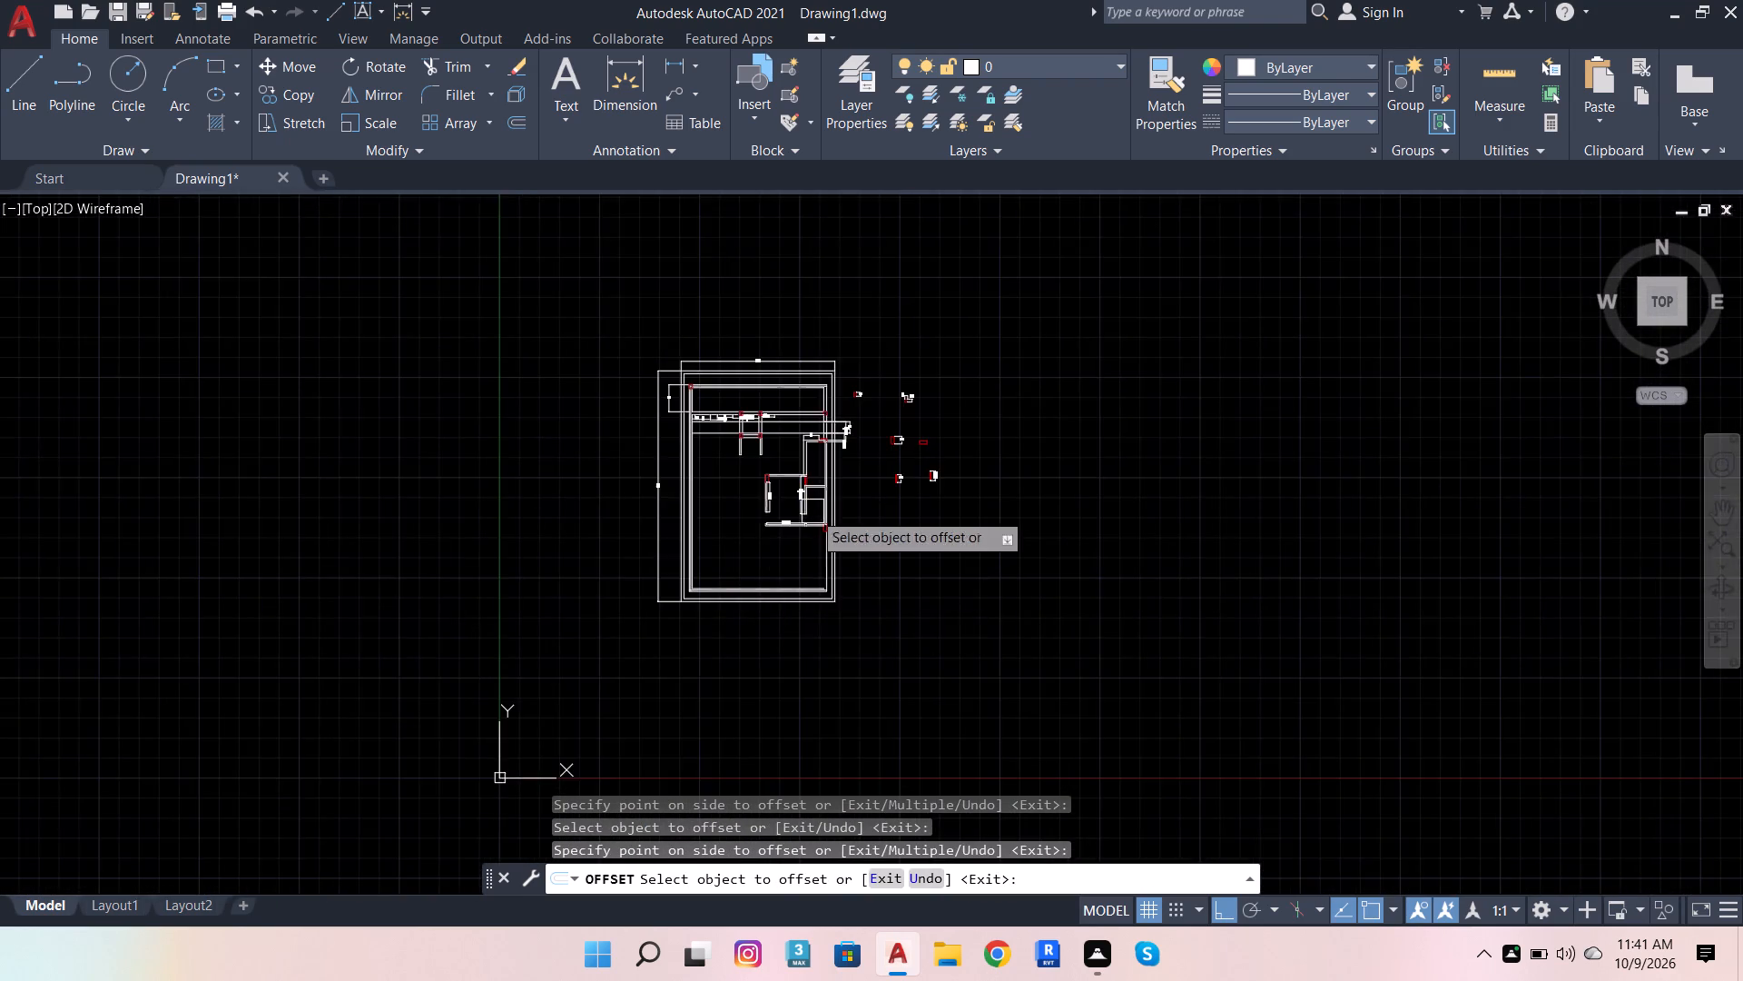
scroll(812, 511, up, 3)
scroll(876, 466, up, 1)
scroll(916, 449, down, 3)
scroll(866, 269, up, 3)
key(Escape)
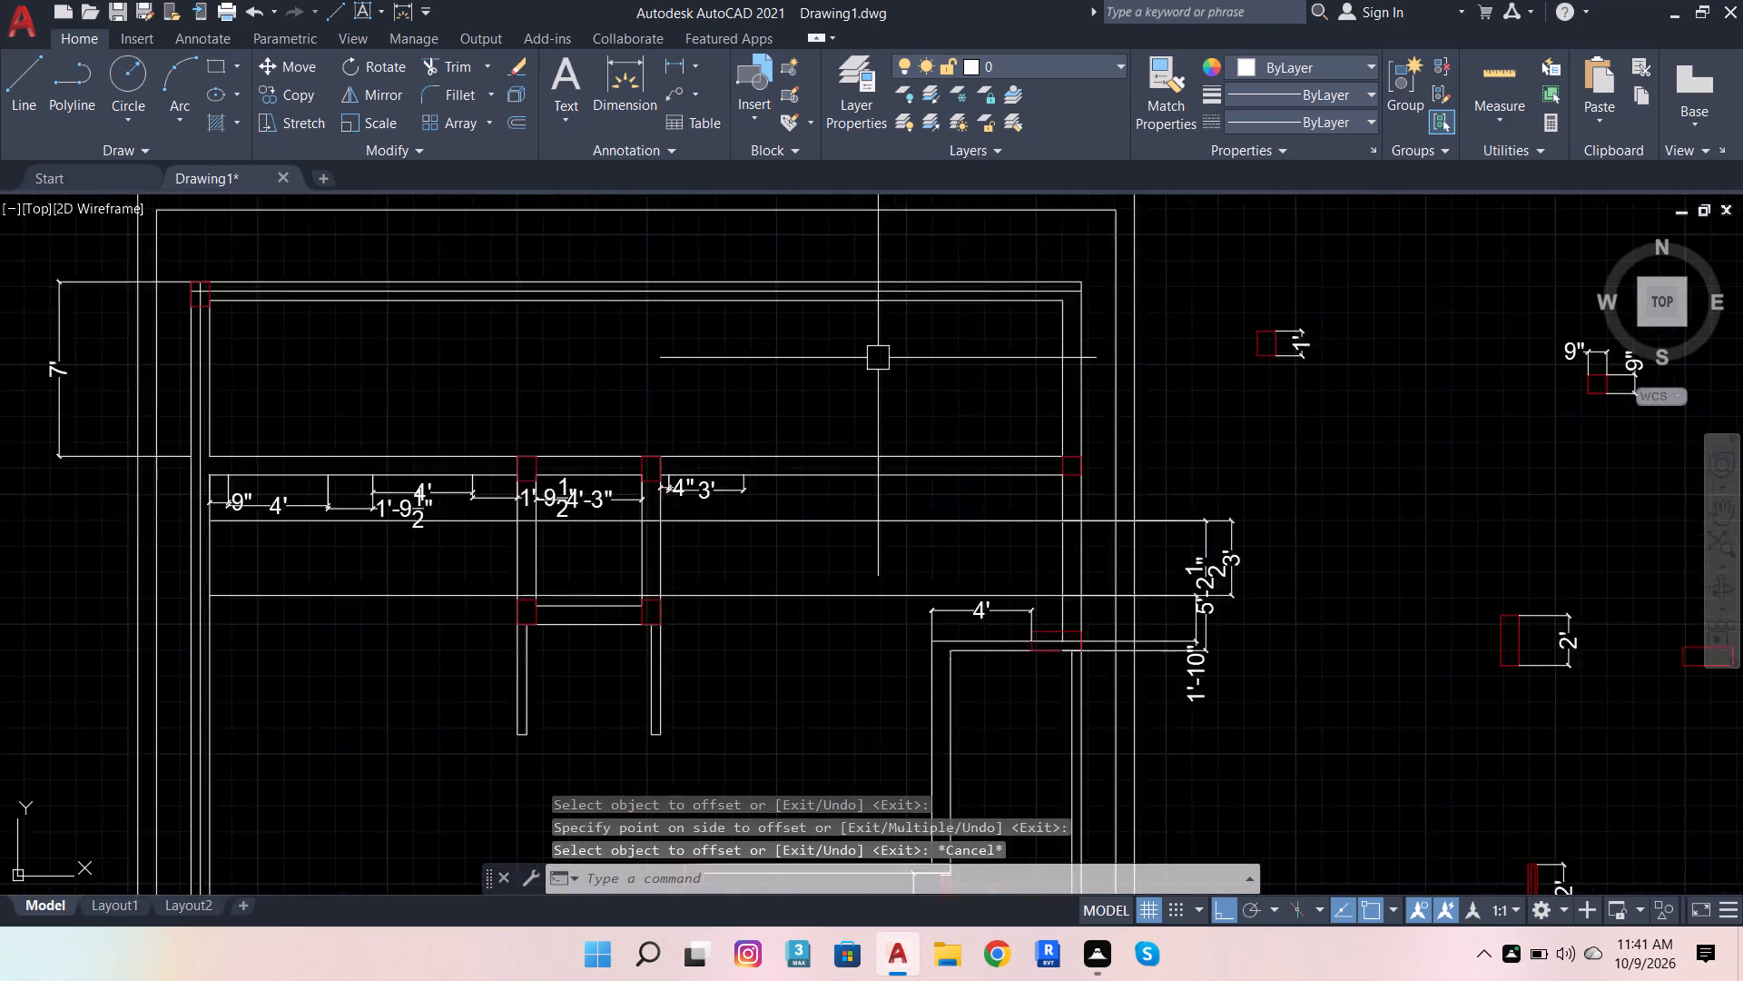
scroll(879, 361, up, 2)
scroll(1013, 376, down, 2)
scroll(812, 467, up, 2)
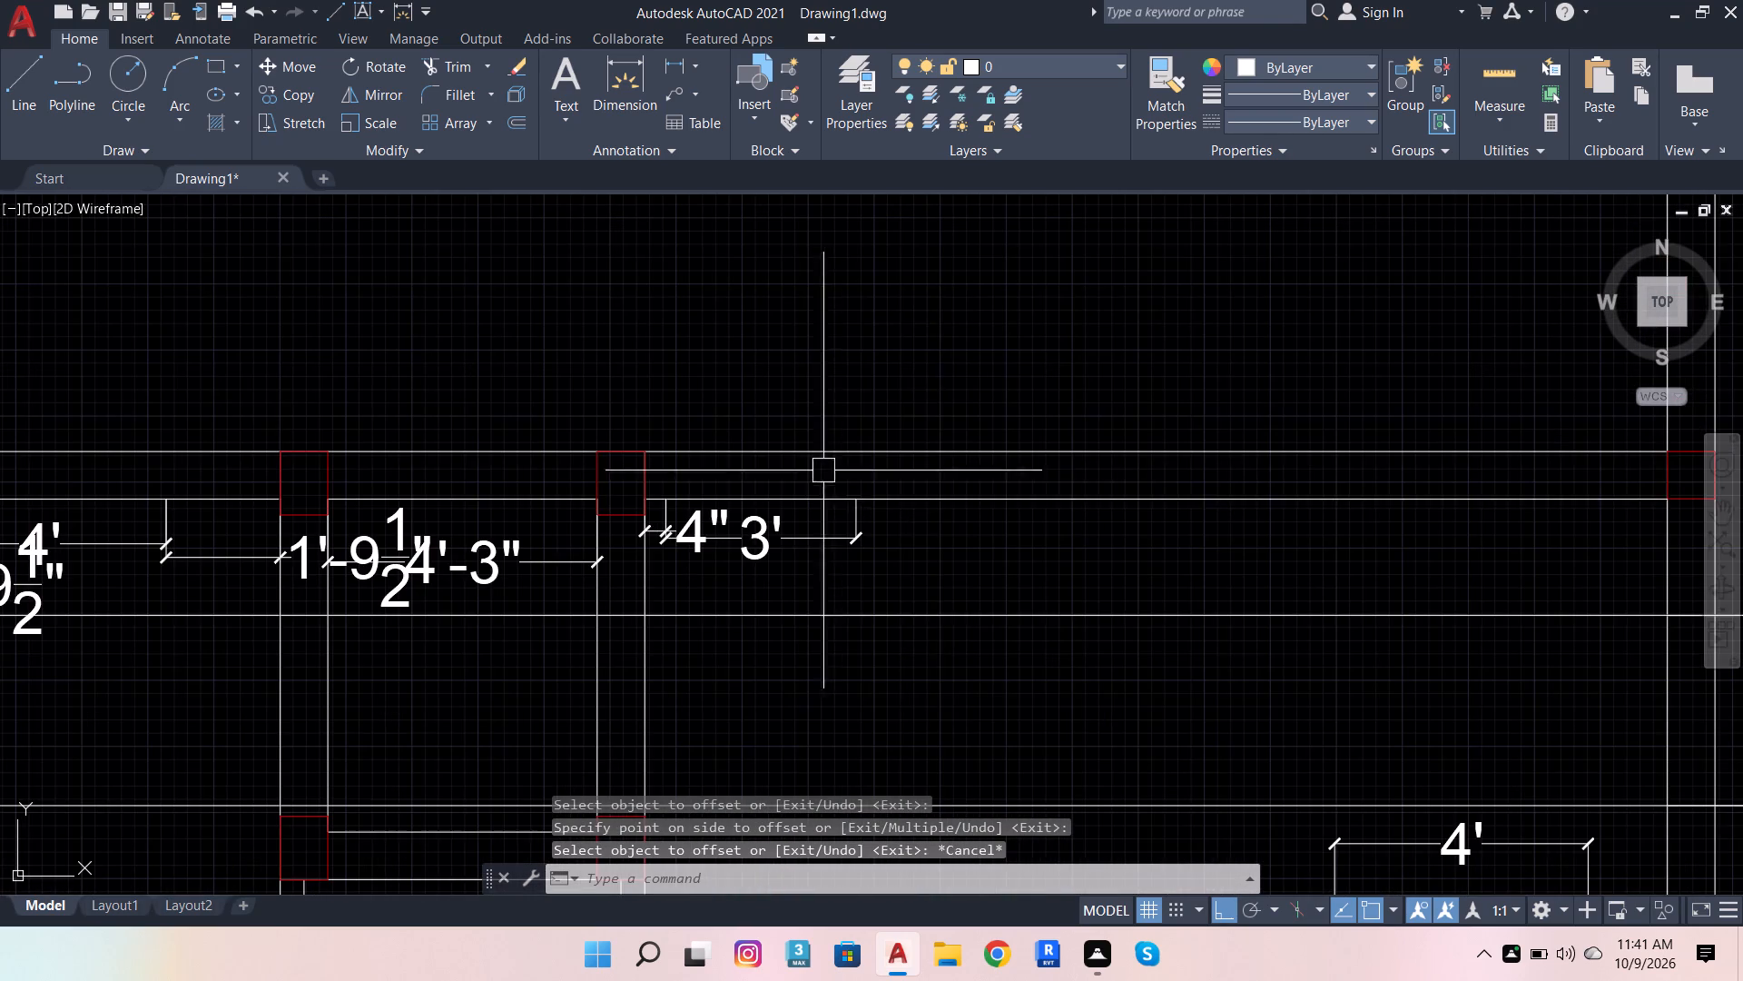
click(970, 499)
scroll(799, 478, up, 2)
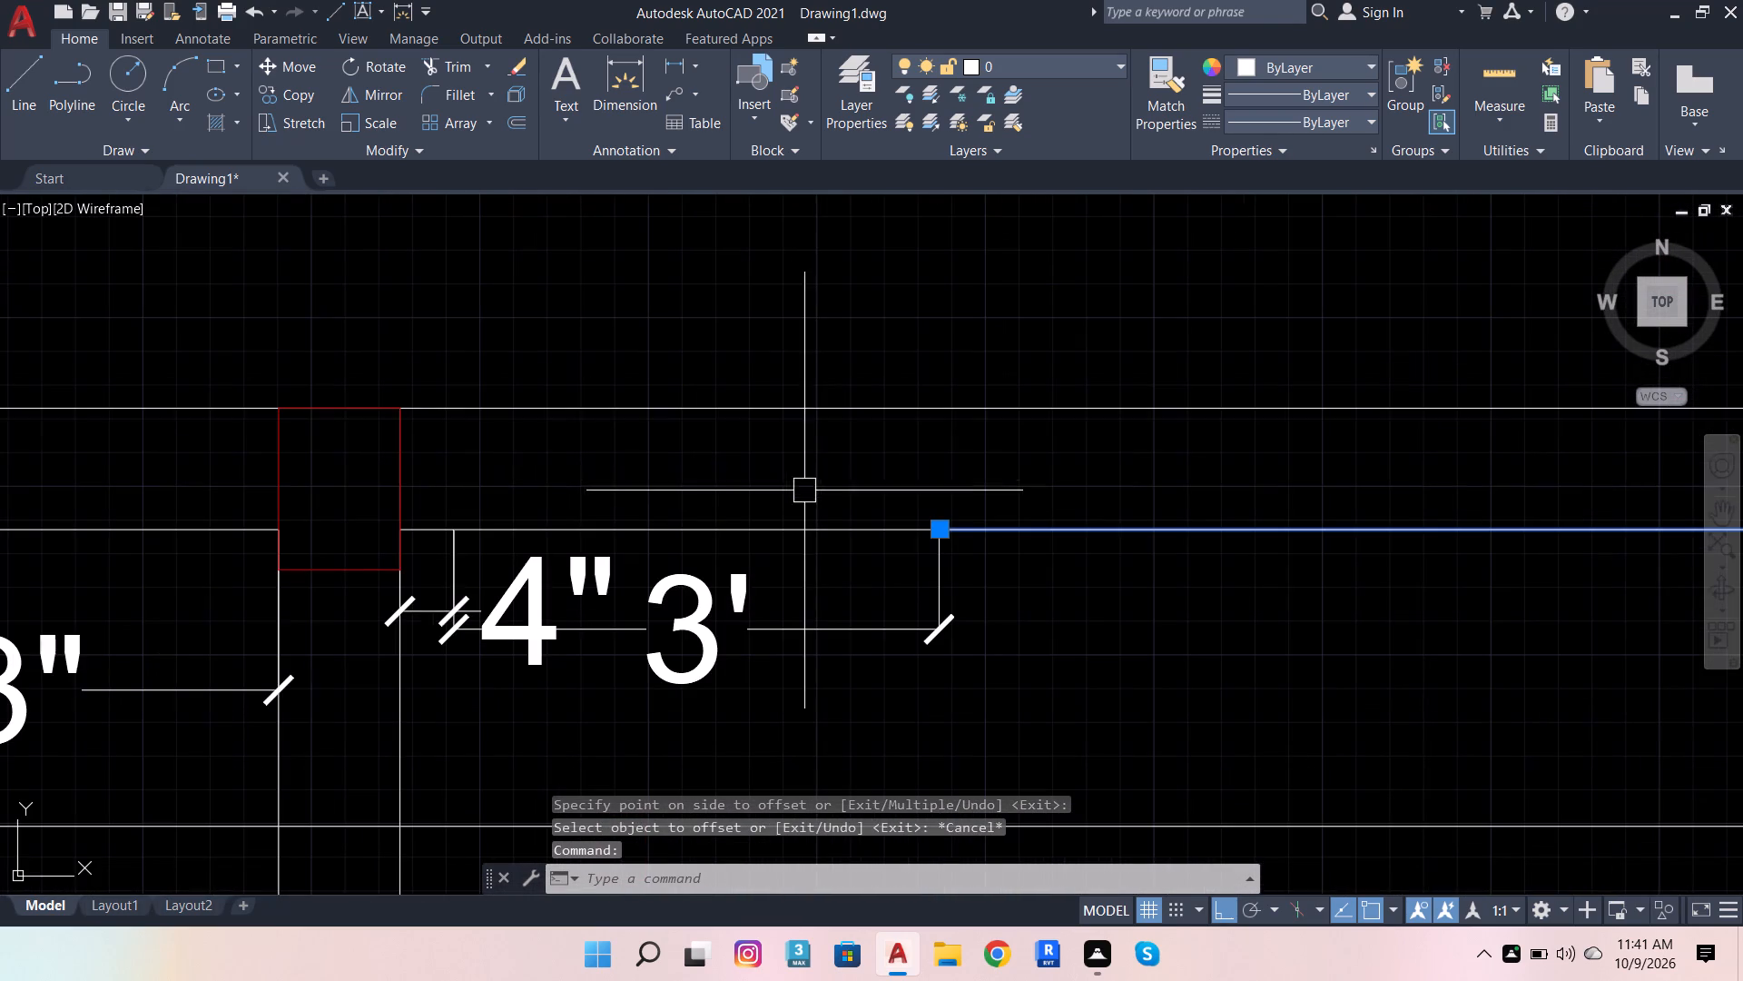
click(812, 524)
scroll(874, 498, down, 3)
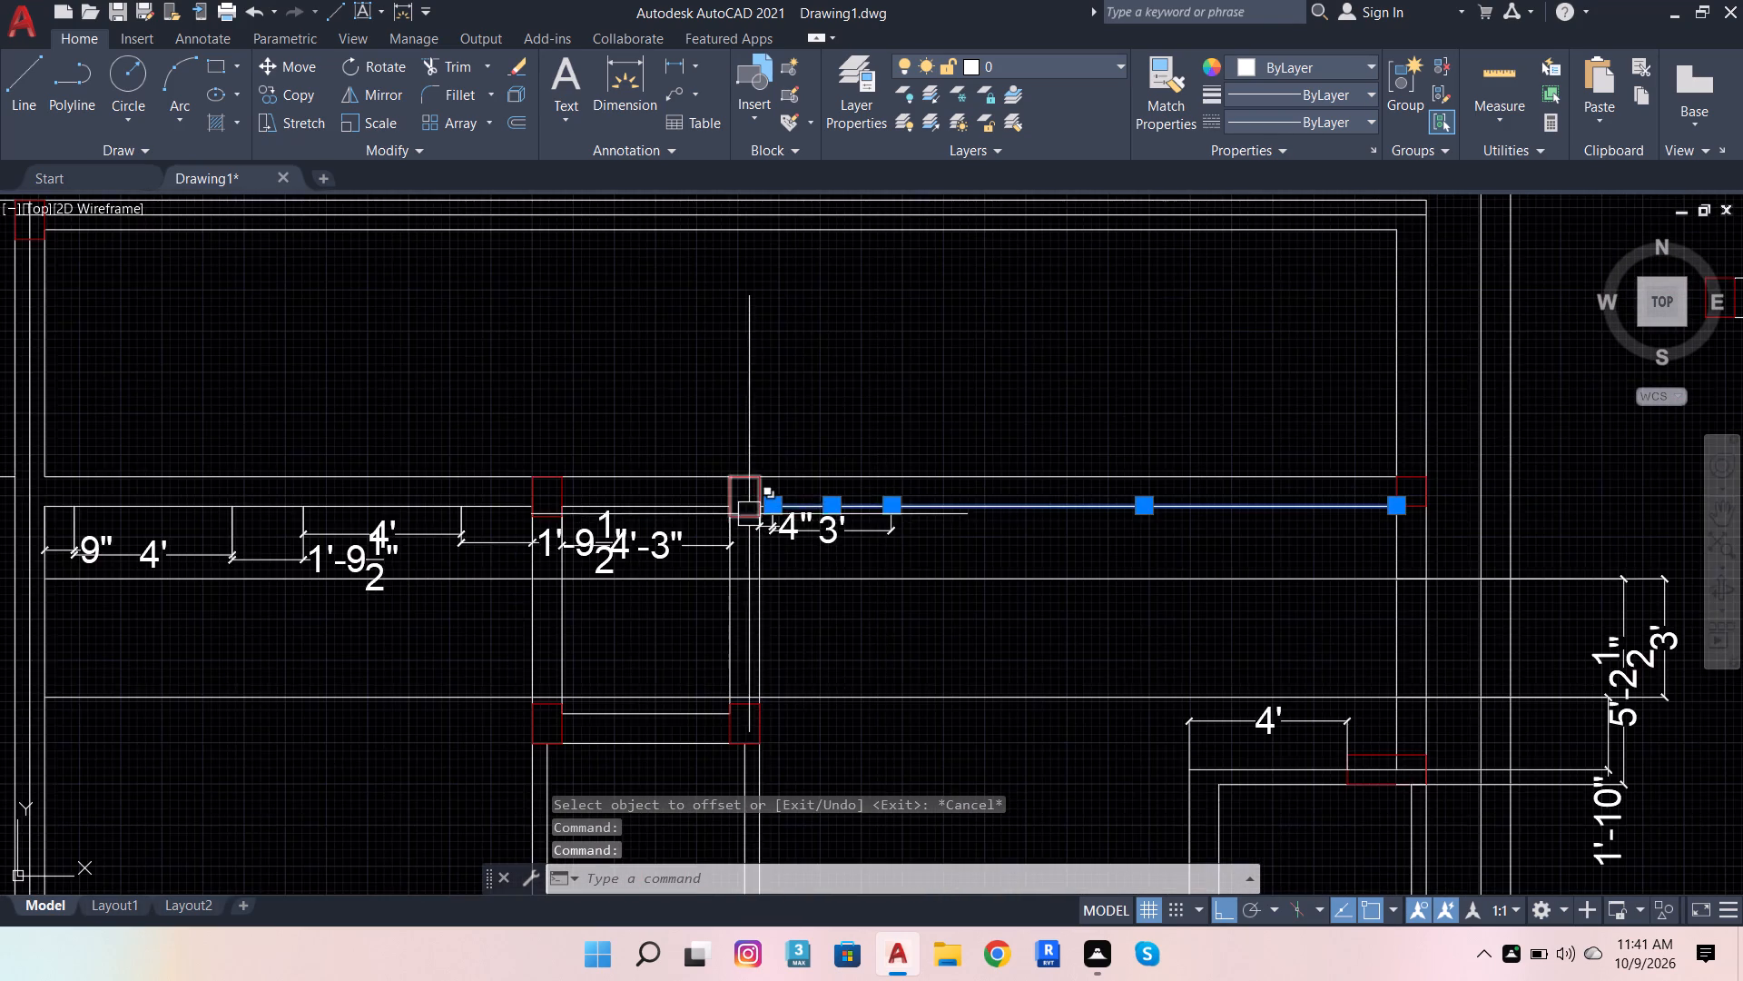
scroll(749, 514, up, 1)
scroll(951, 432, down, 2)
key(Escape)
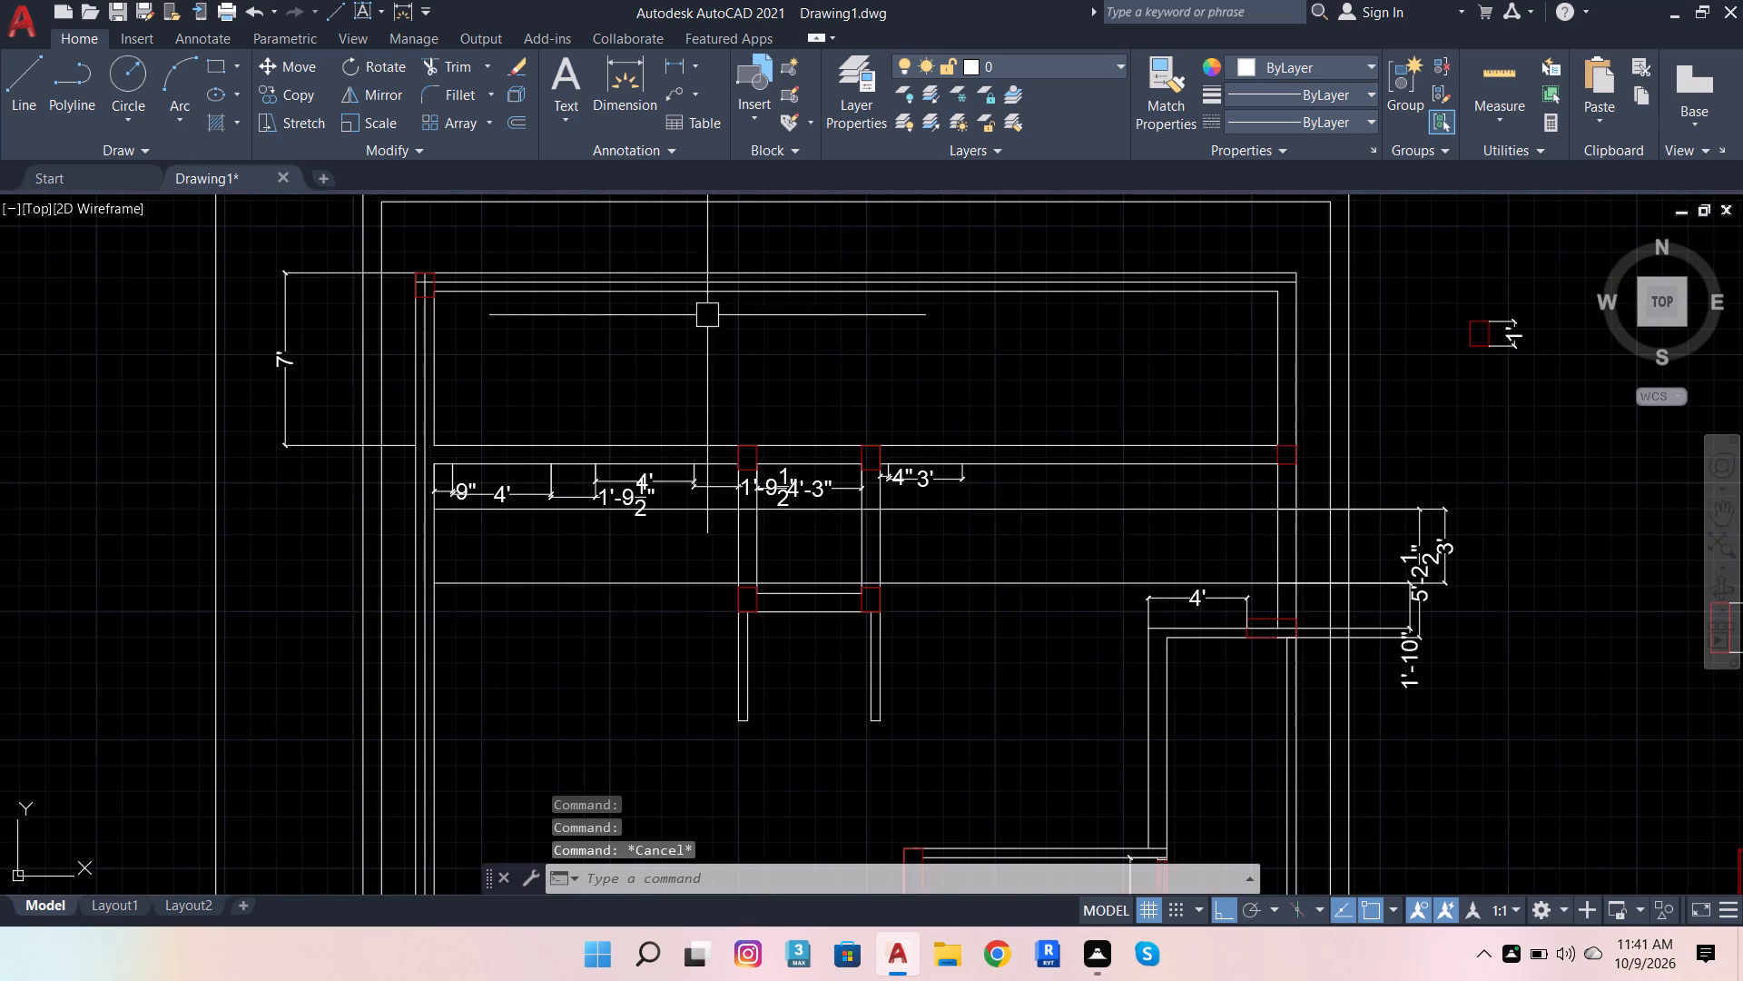
Erase the four inner face lines that sit 9" inside the outer north, west and south walls.
scroll(468, 362, up, 1)
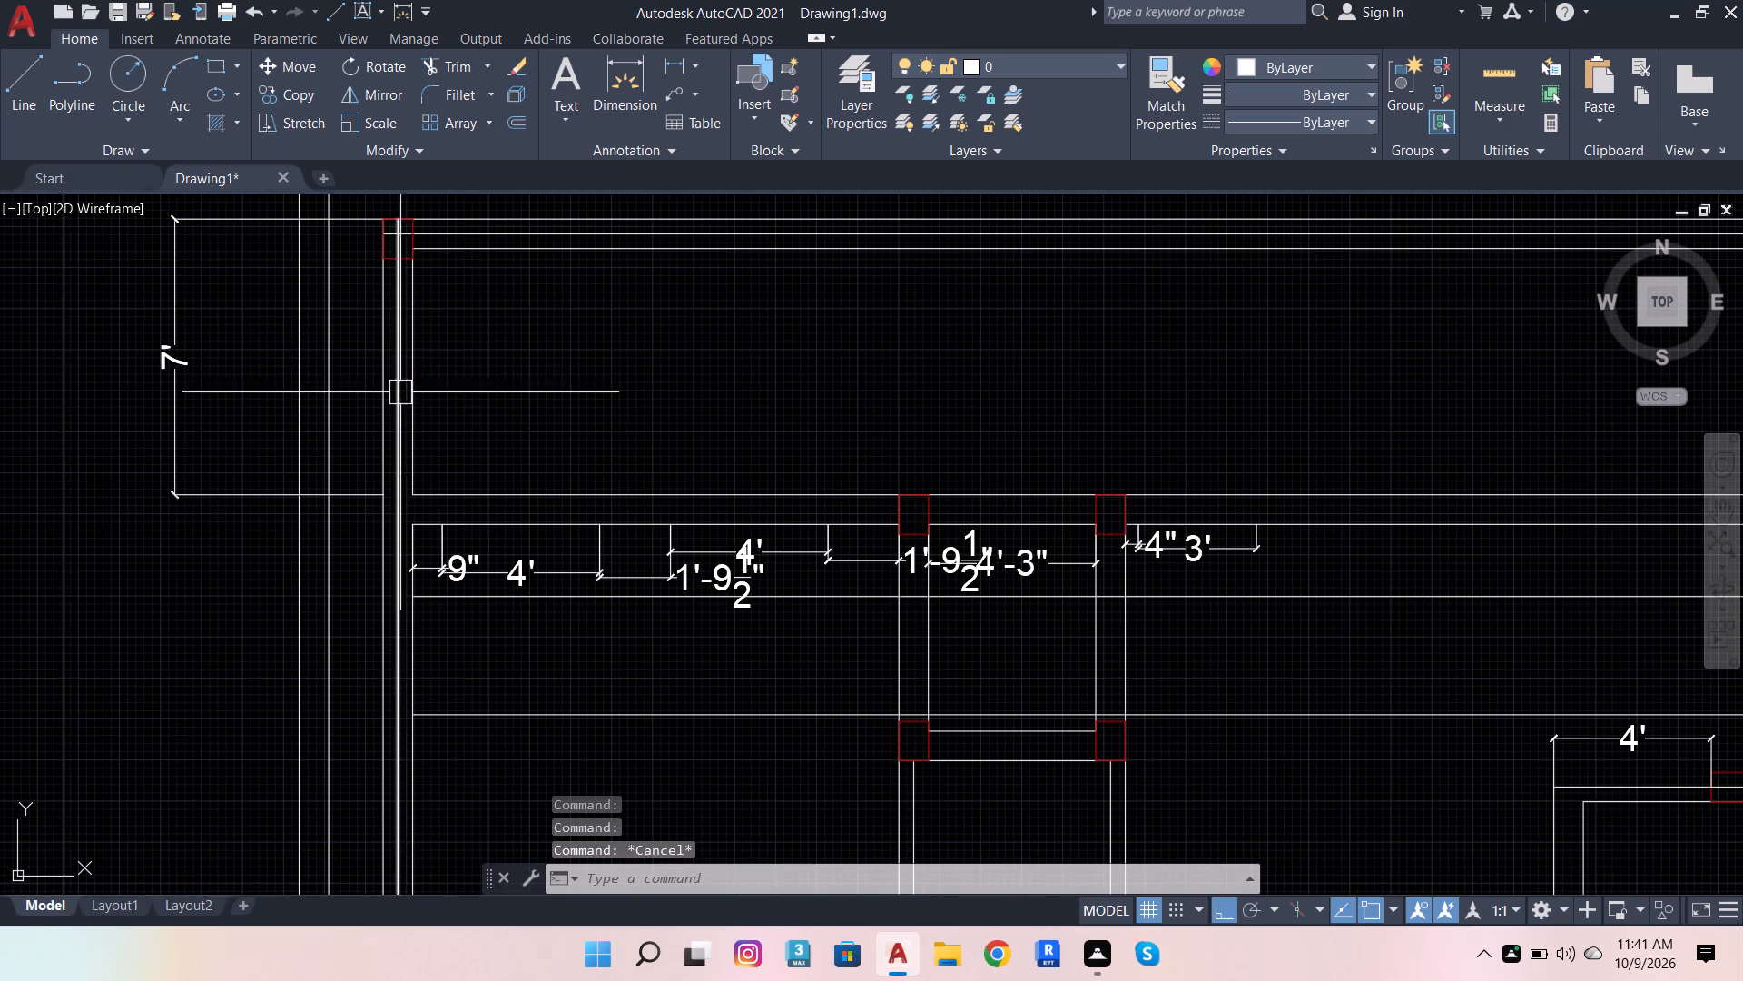
click(409, 388)
click(531, 246)
scroll(676, 284, down, 3)
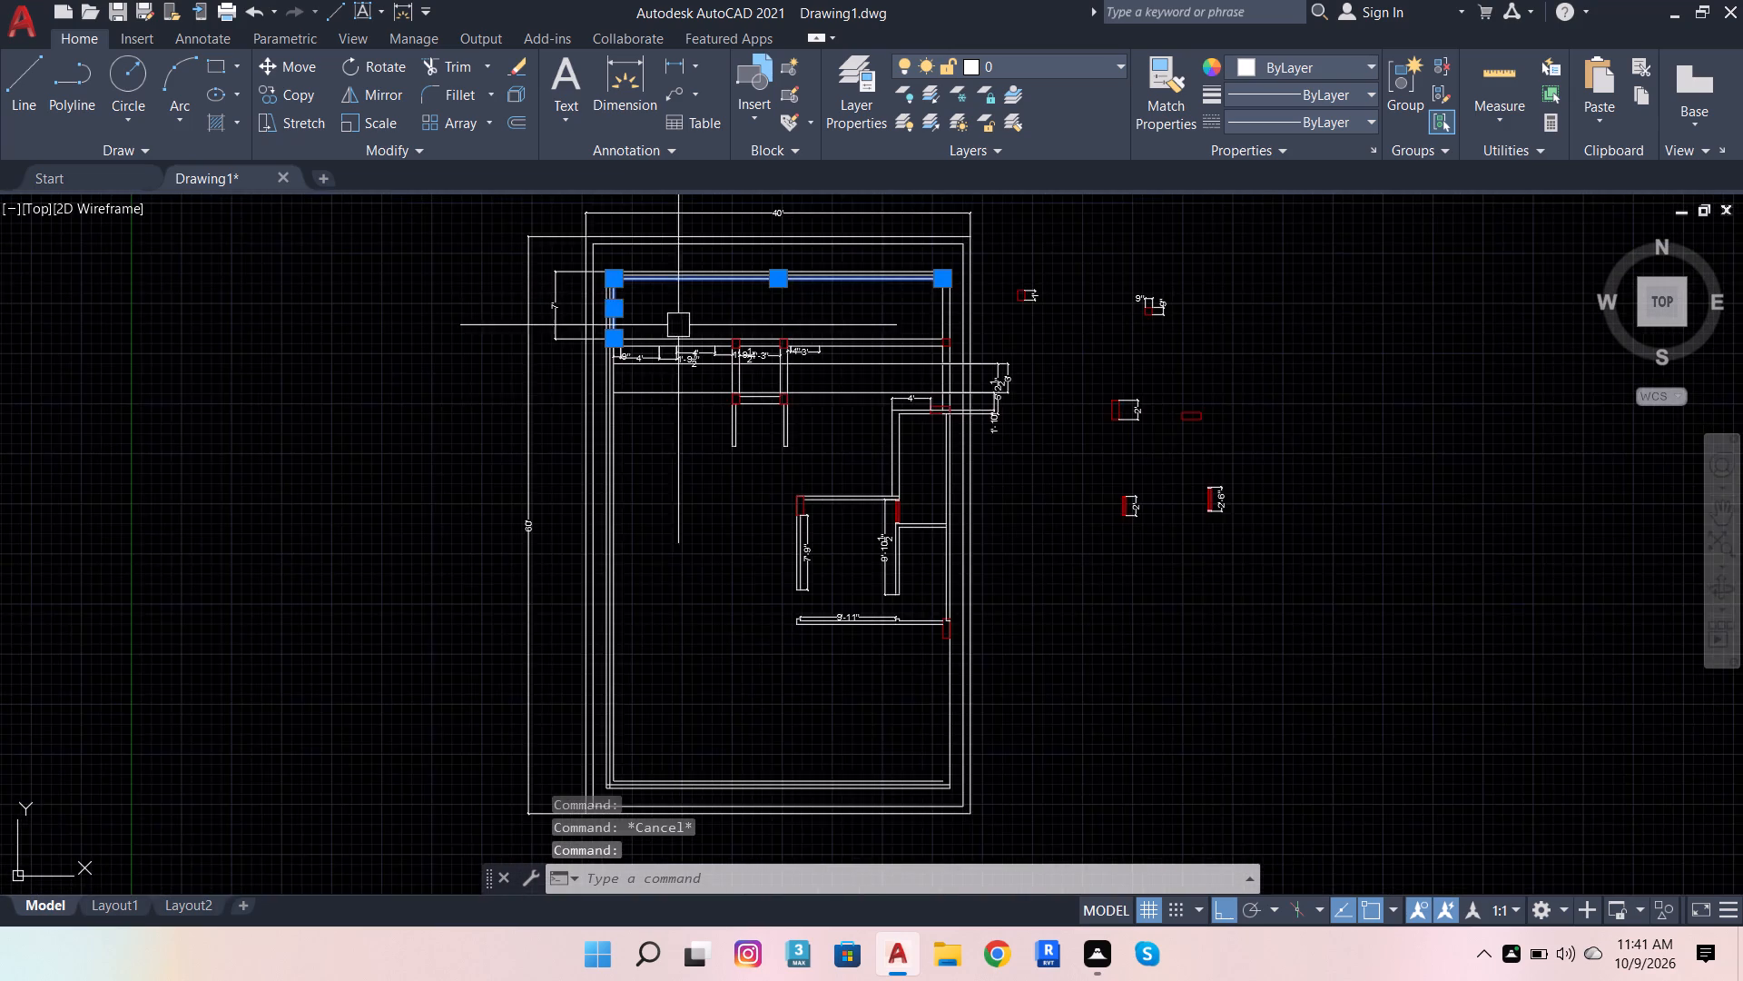
scroll(650, 403, up, 2)
click(557, 421)
scroll(608, 386, down, 2)
scroll(773, 758, up, 3)
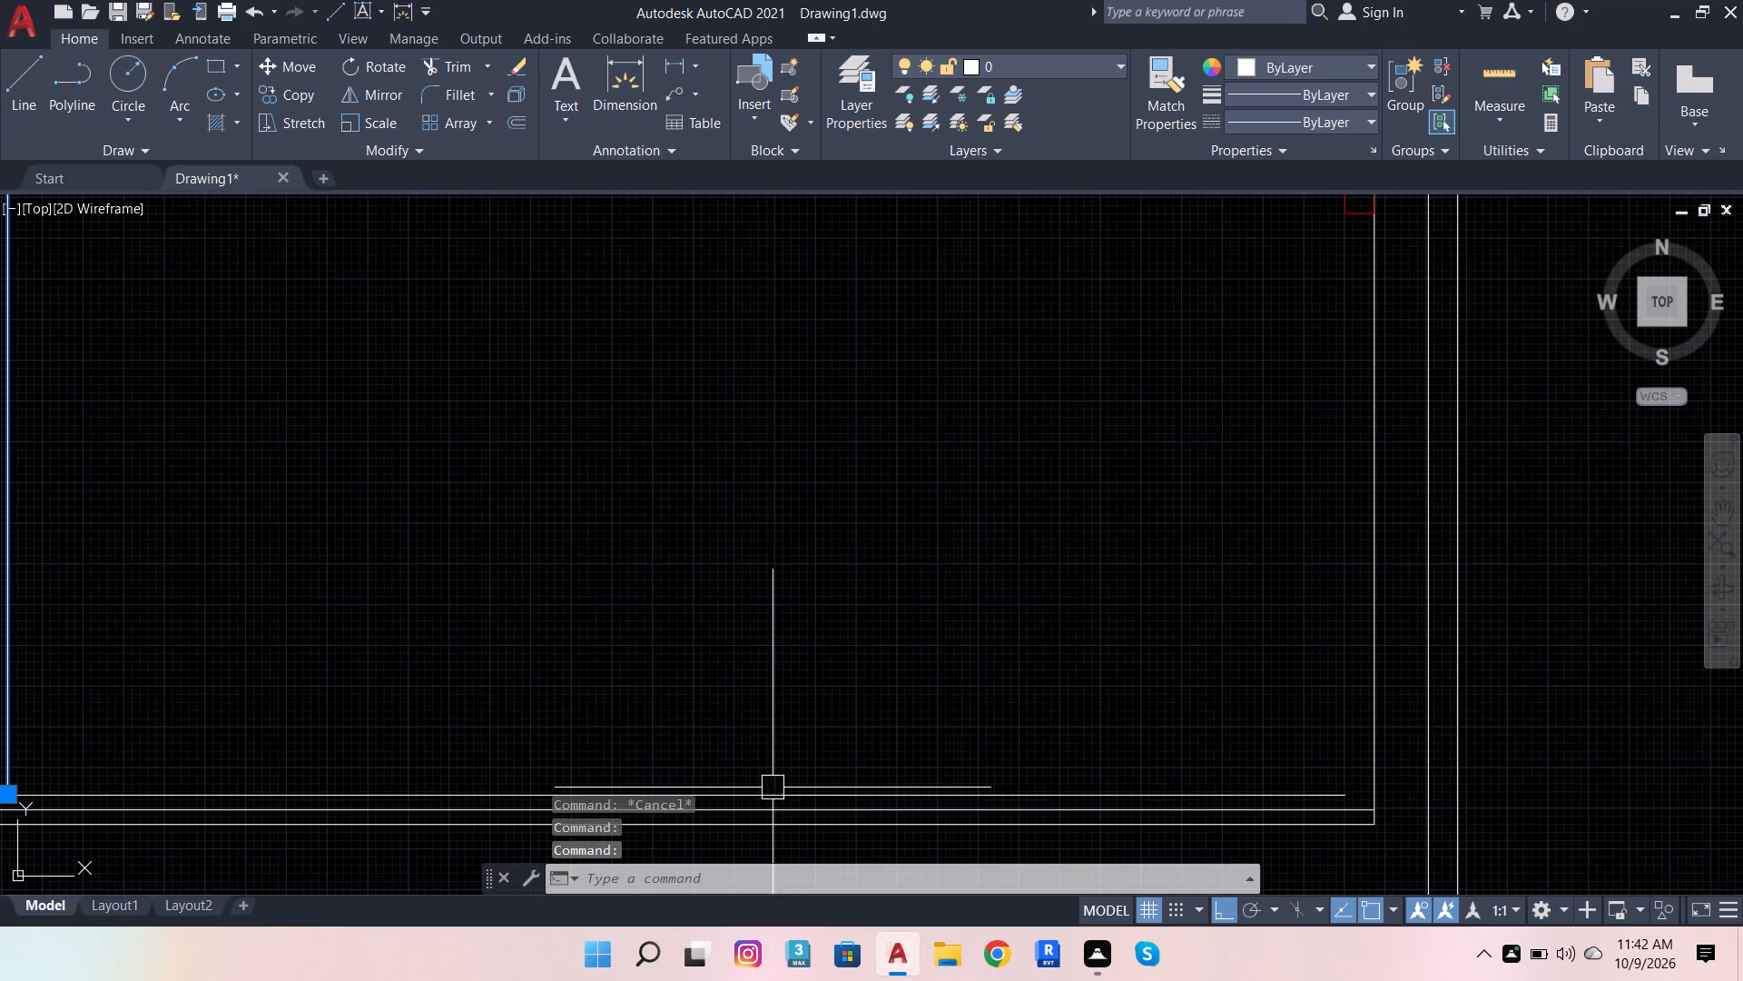
click(773, 789)
scroll(751, 714, down, 1)
scroll(848, 663, down, 3)
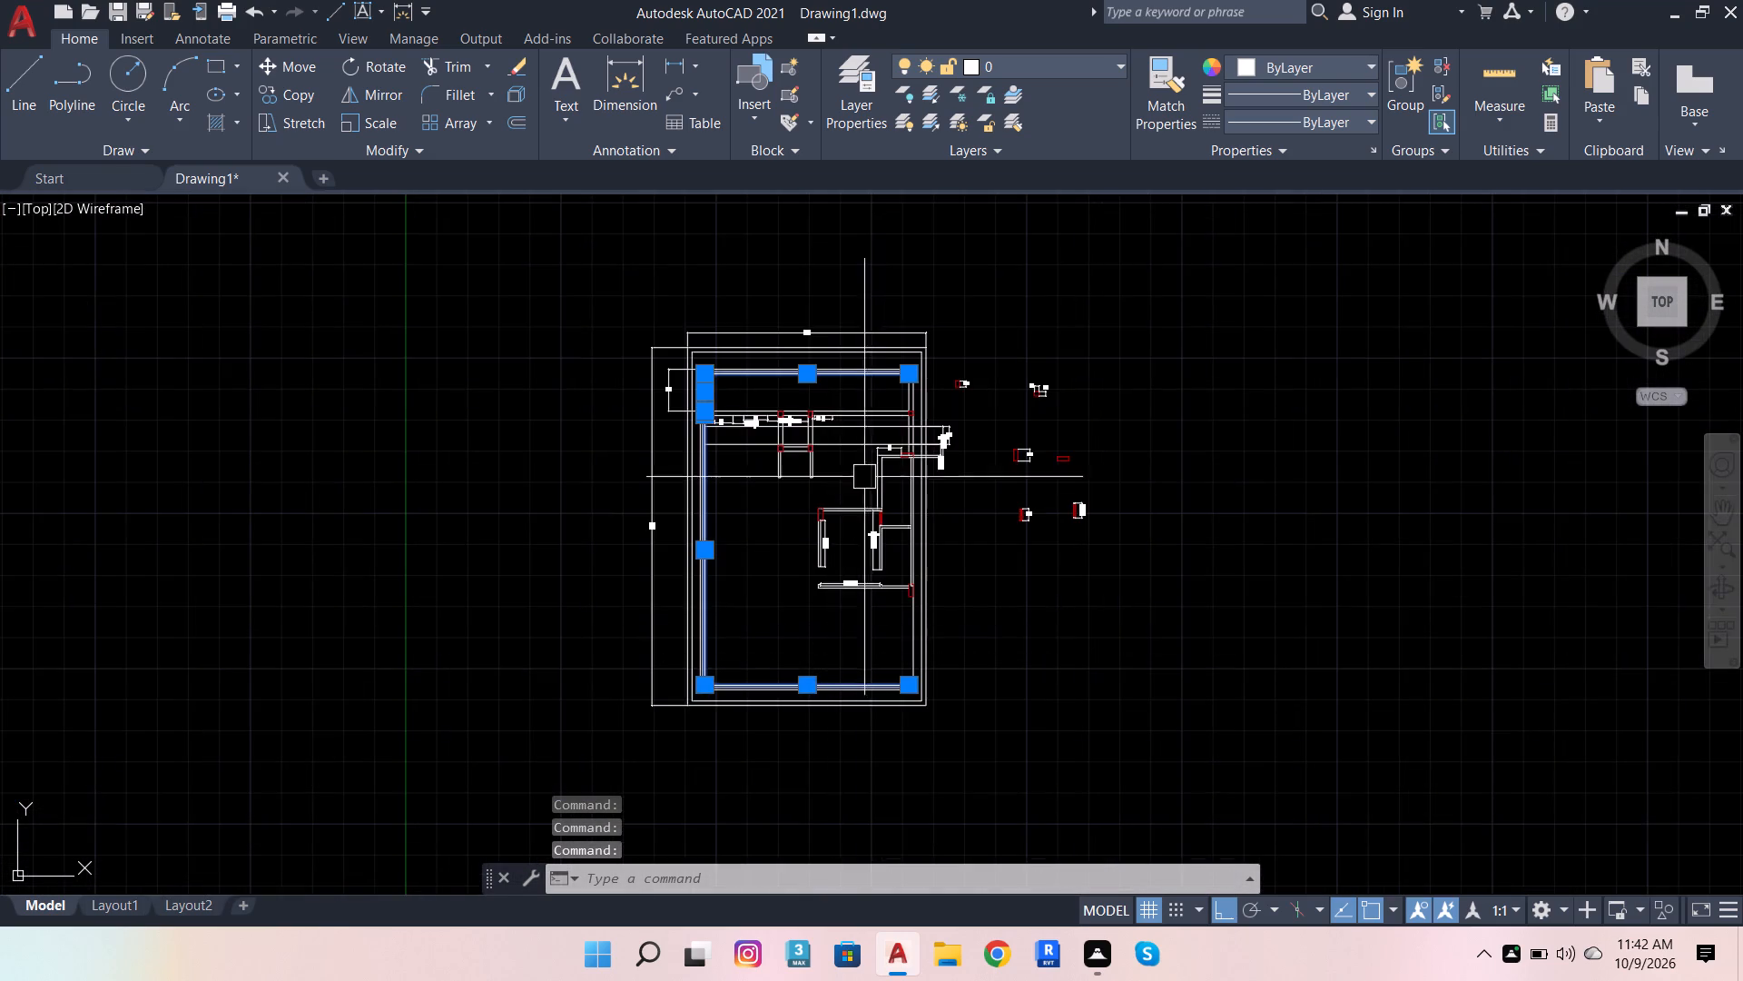
scroll(891, 423, up, 2)
key(Delete)
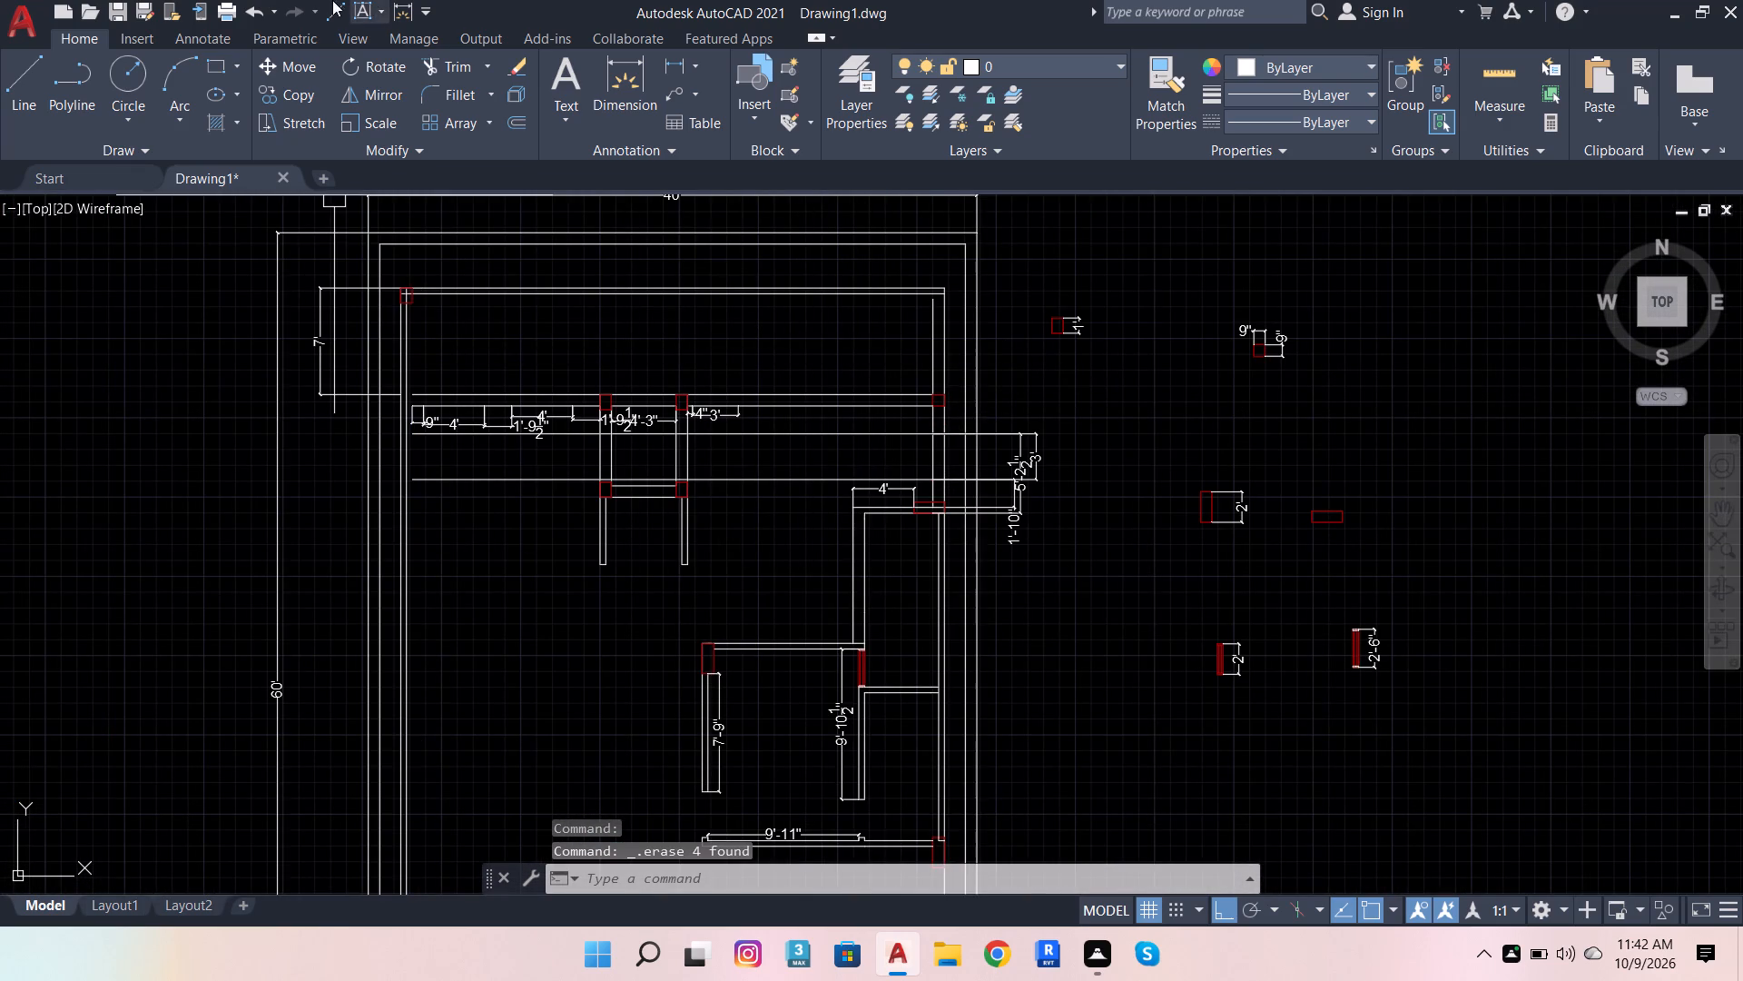
Extend the four long horizontal lines below the northern space west to the west wall's new inner face line.
scroll(454, 421, up, 2)
scroll(441, 477, down, 2)
scroll(394, 405, up, 3)
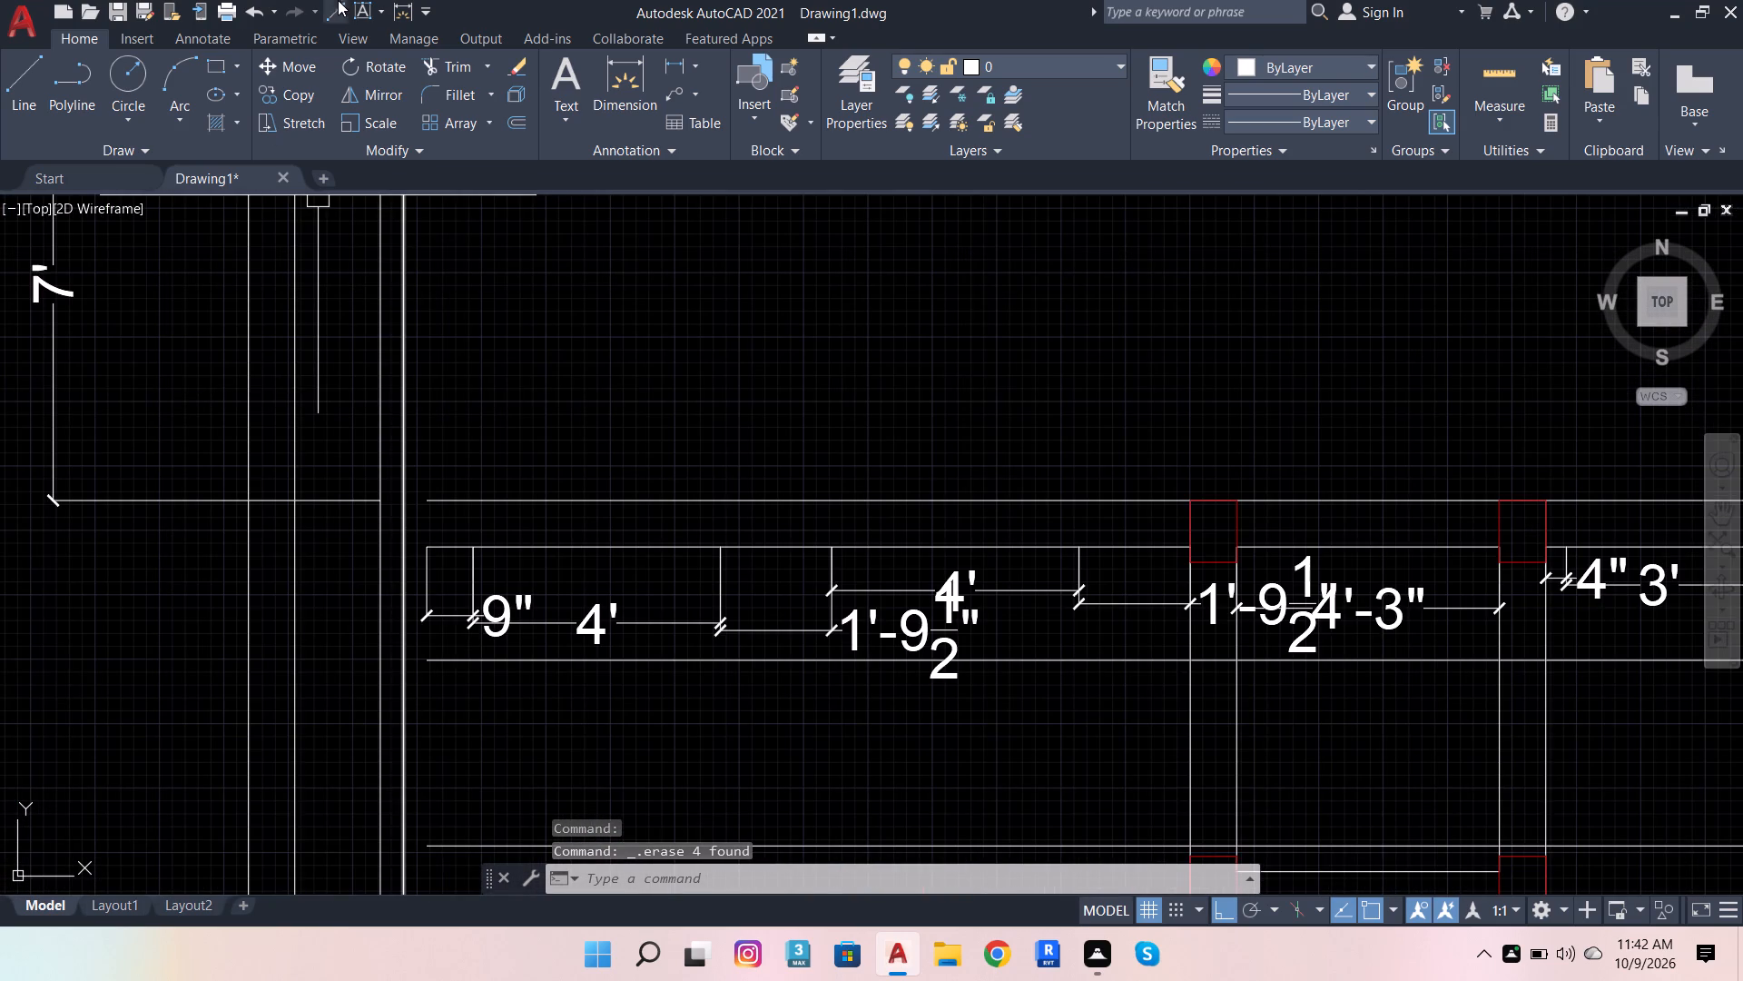
click(460, 61)
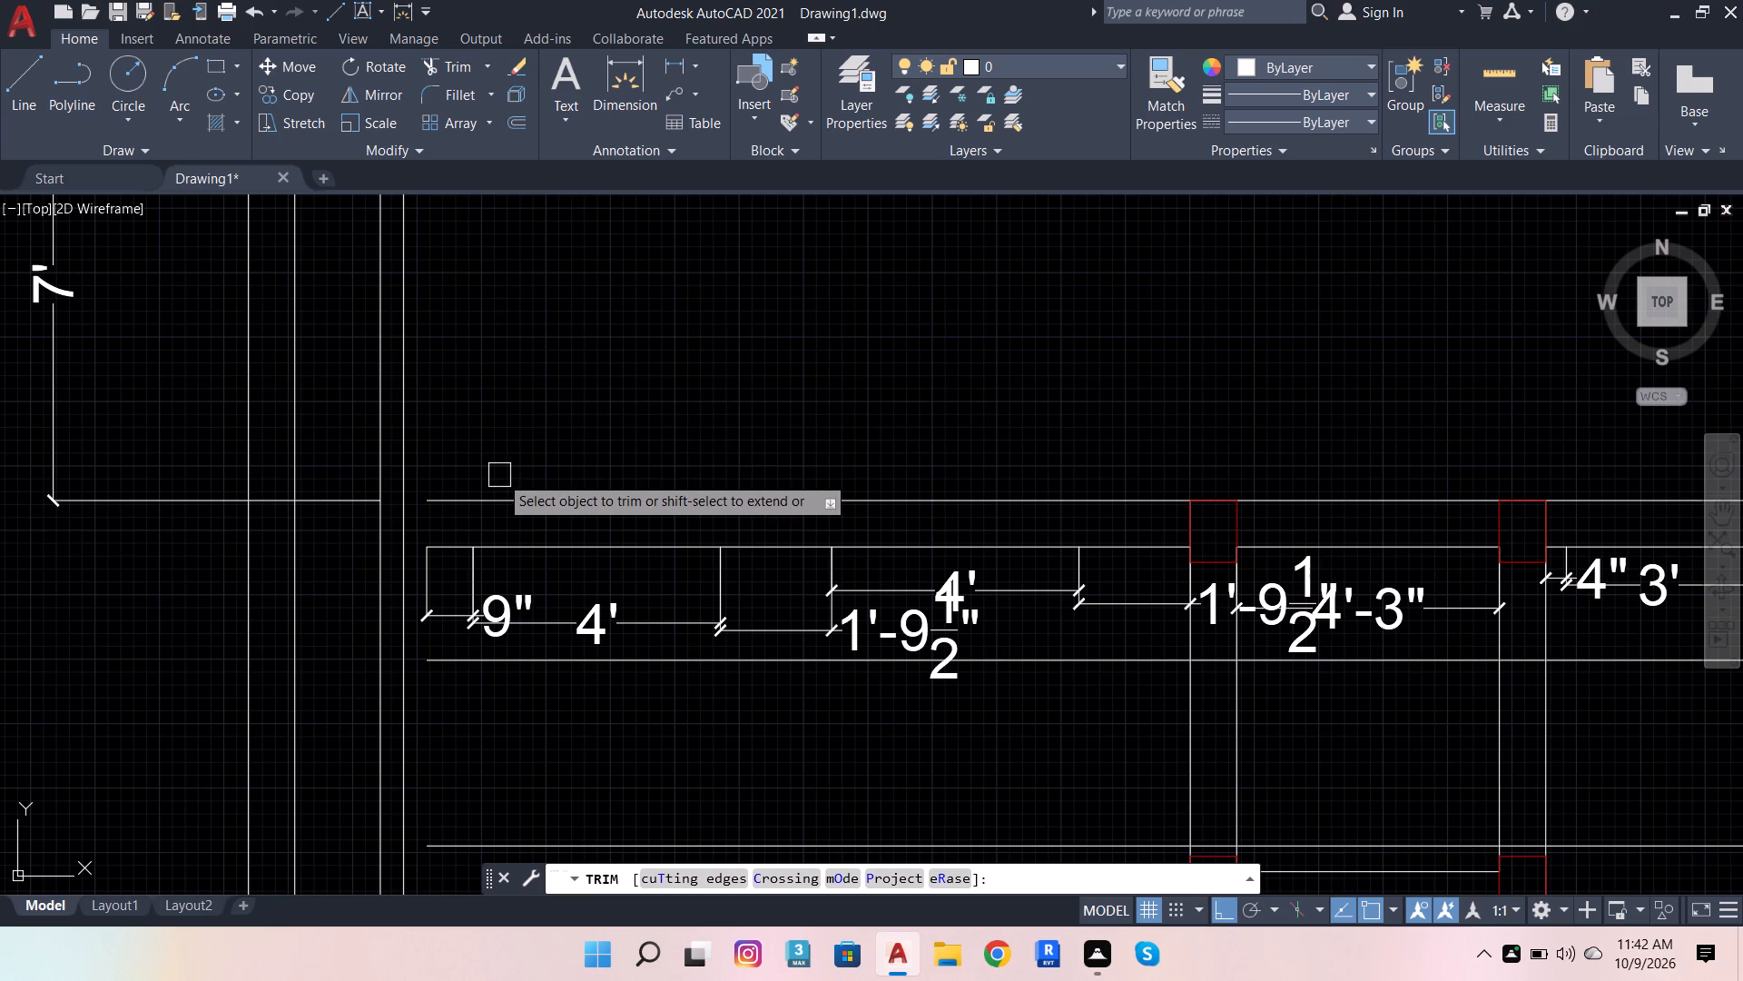
shift+click(497, 494)
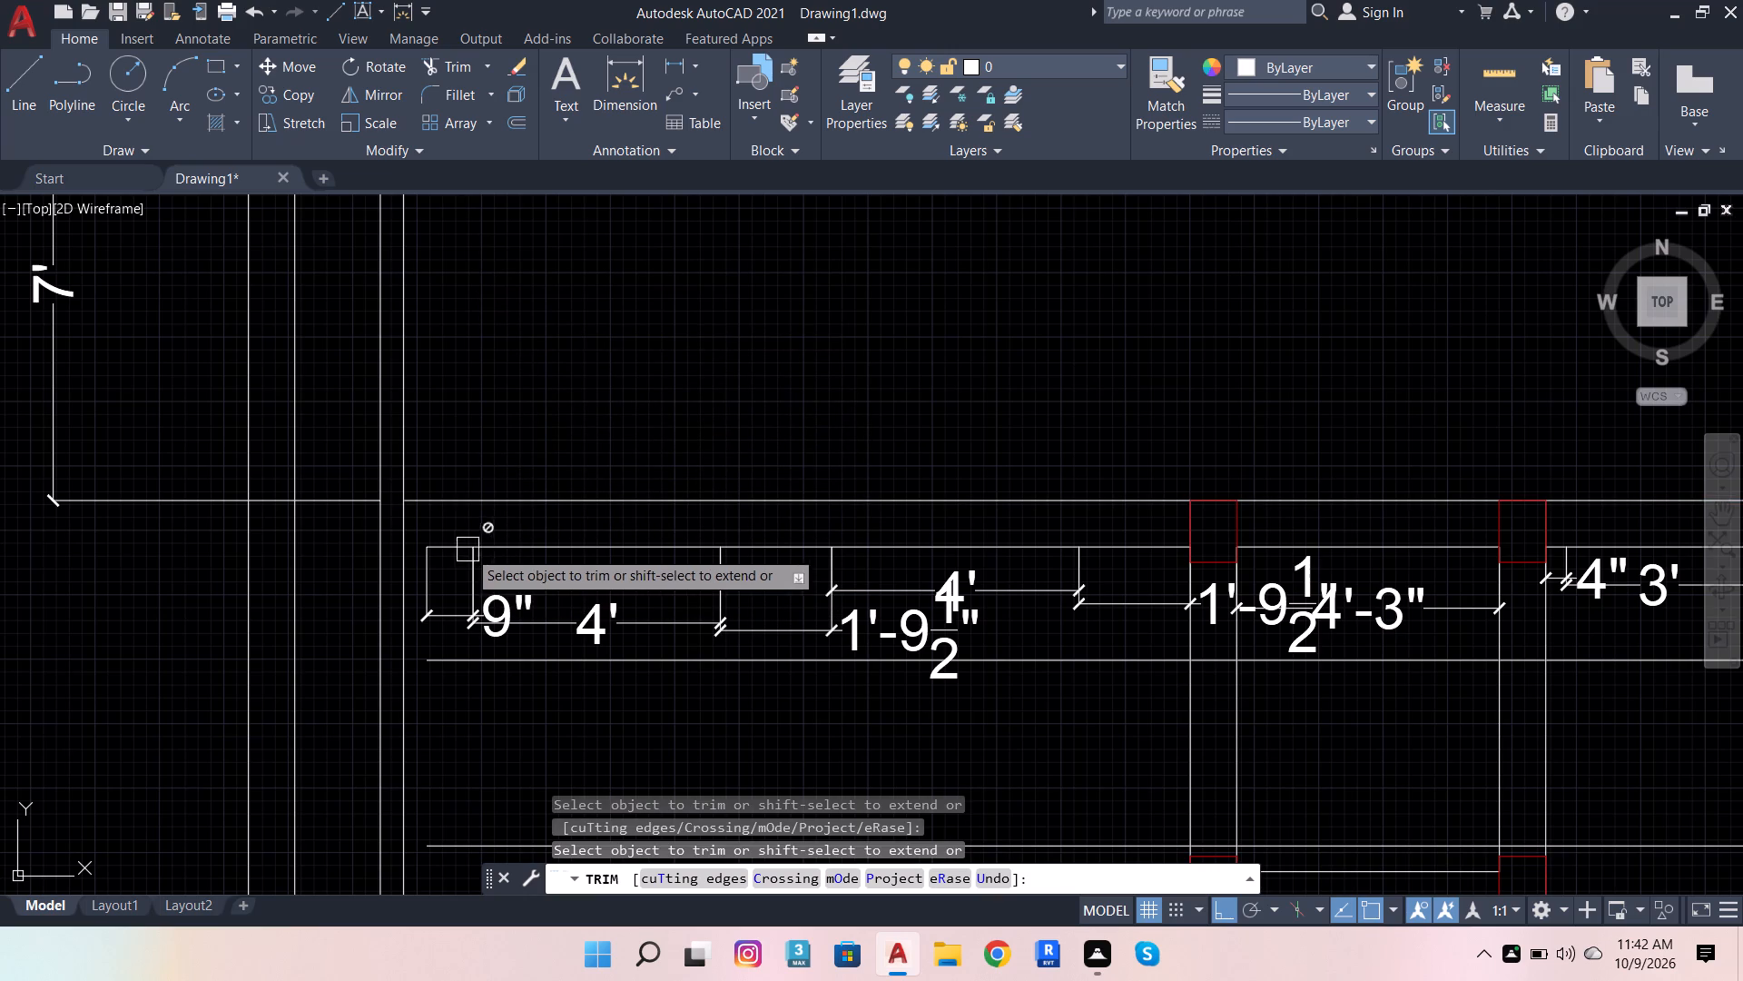
shift+click(444, 549)
shift+click(441, 662)
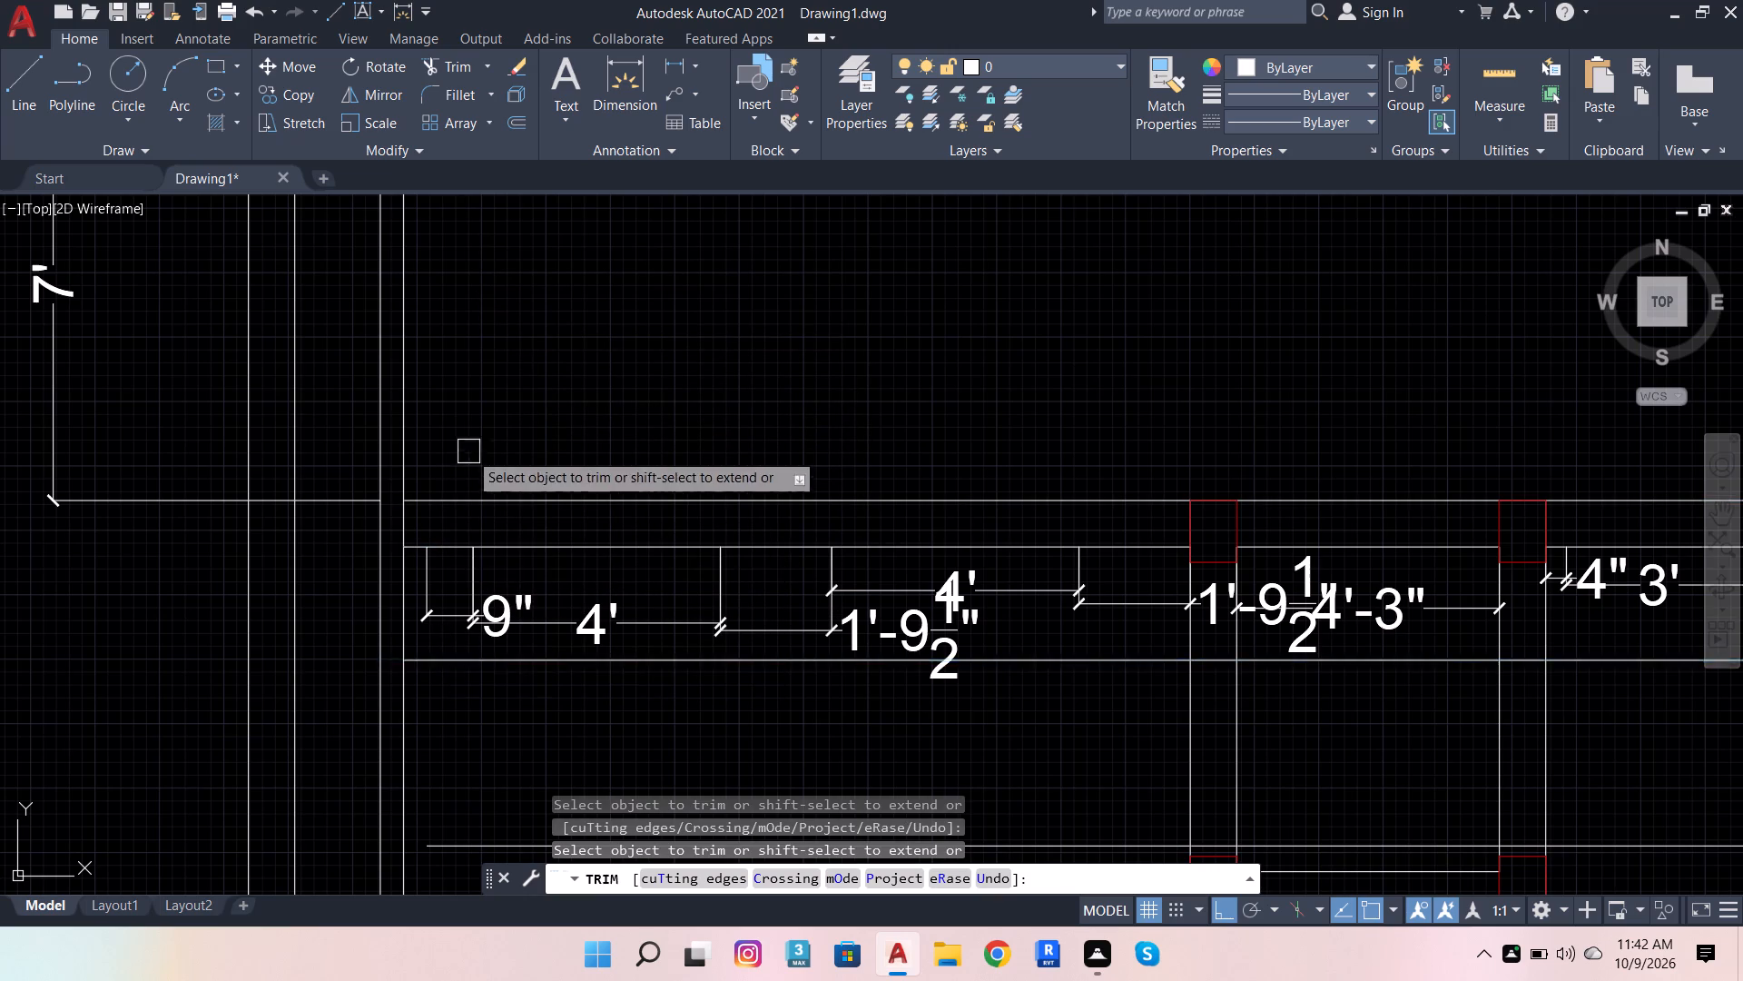
shift+scroll(484, 441, down, 2)
shift+click(475, 634)
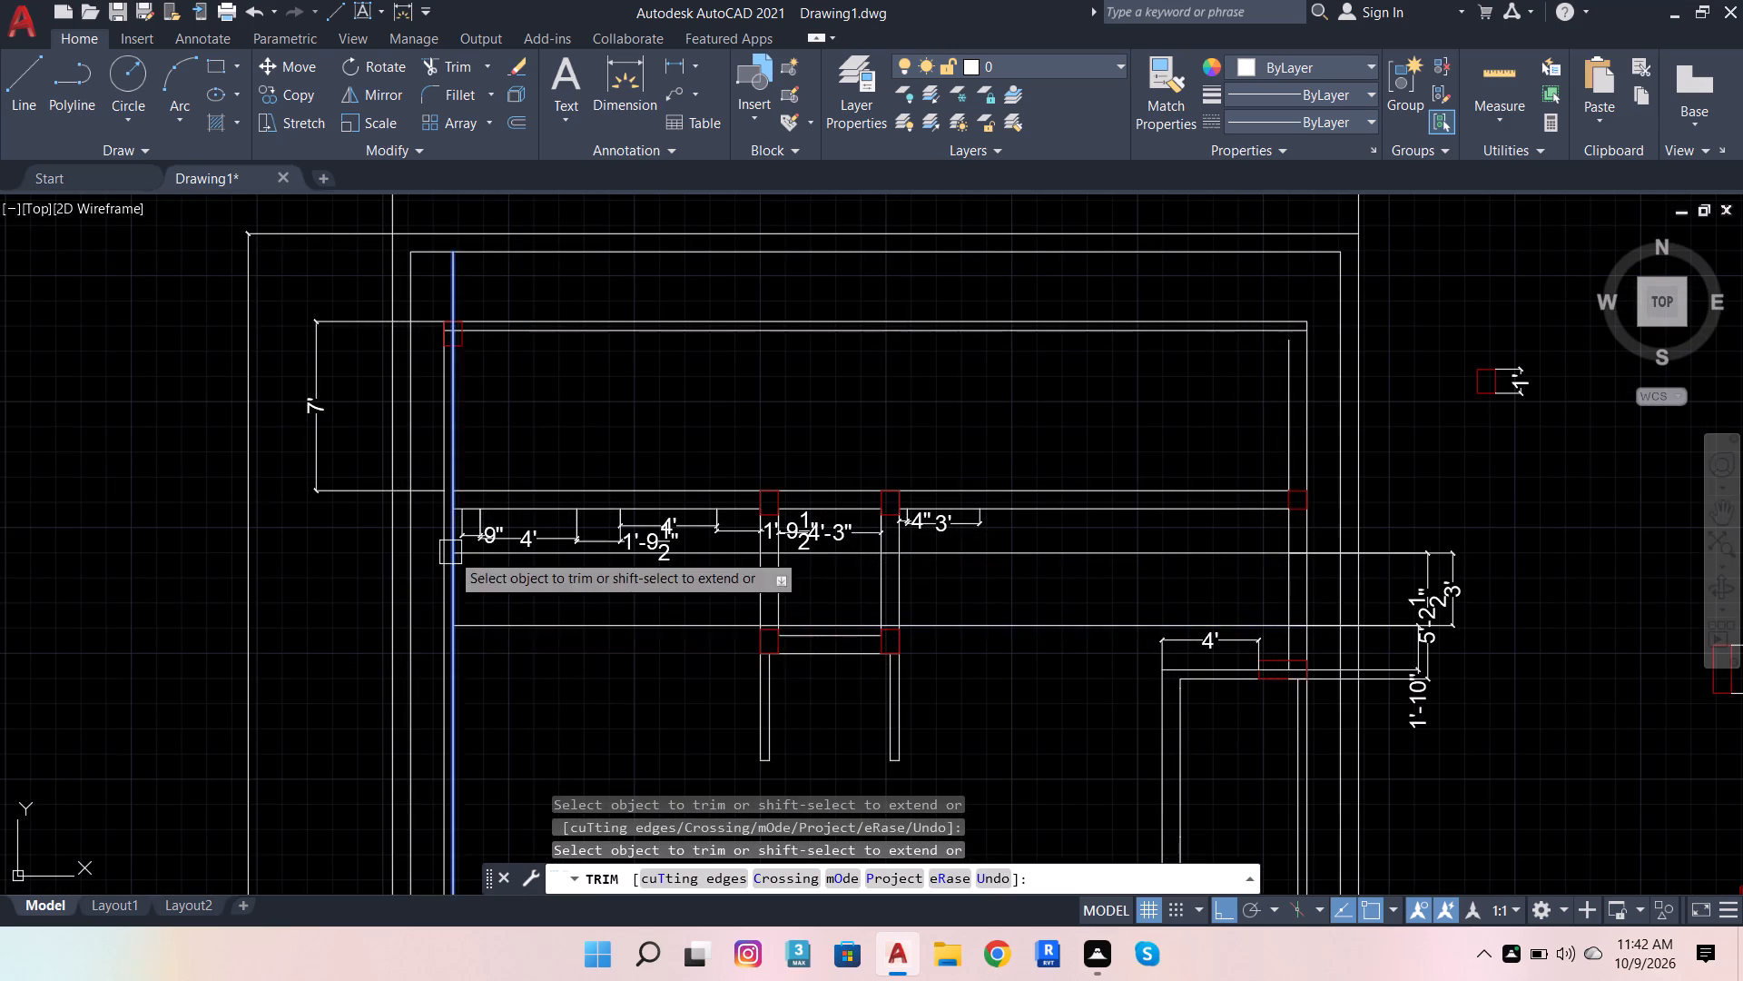
Trim the overlapping inner face lines of the west and south walls at the house's southwest corner.
shift+scroll(450, 552, up, 3)
shift+scroll(674, 399, down, 5)
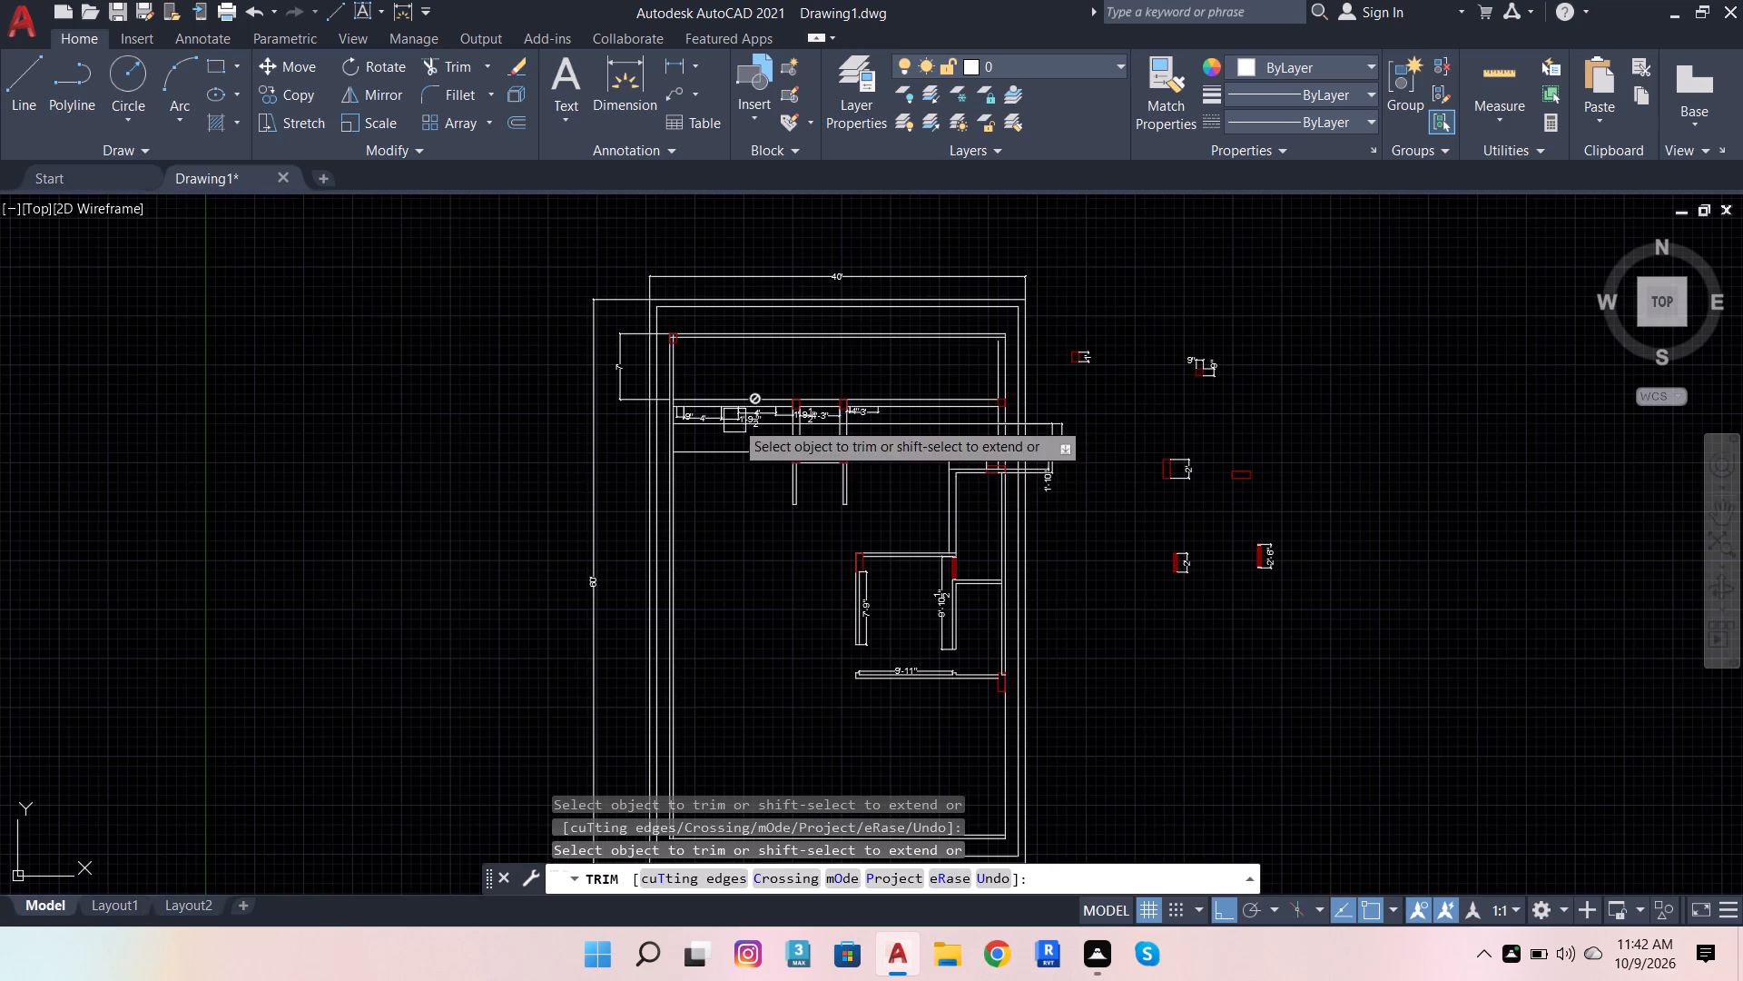
shift+scroll(1019, 377, down, 1)
shift+scroll(873, 675, up, 3)
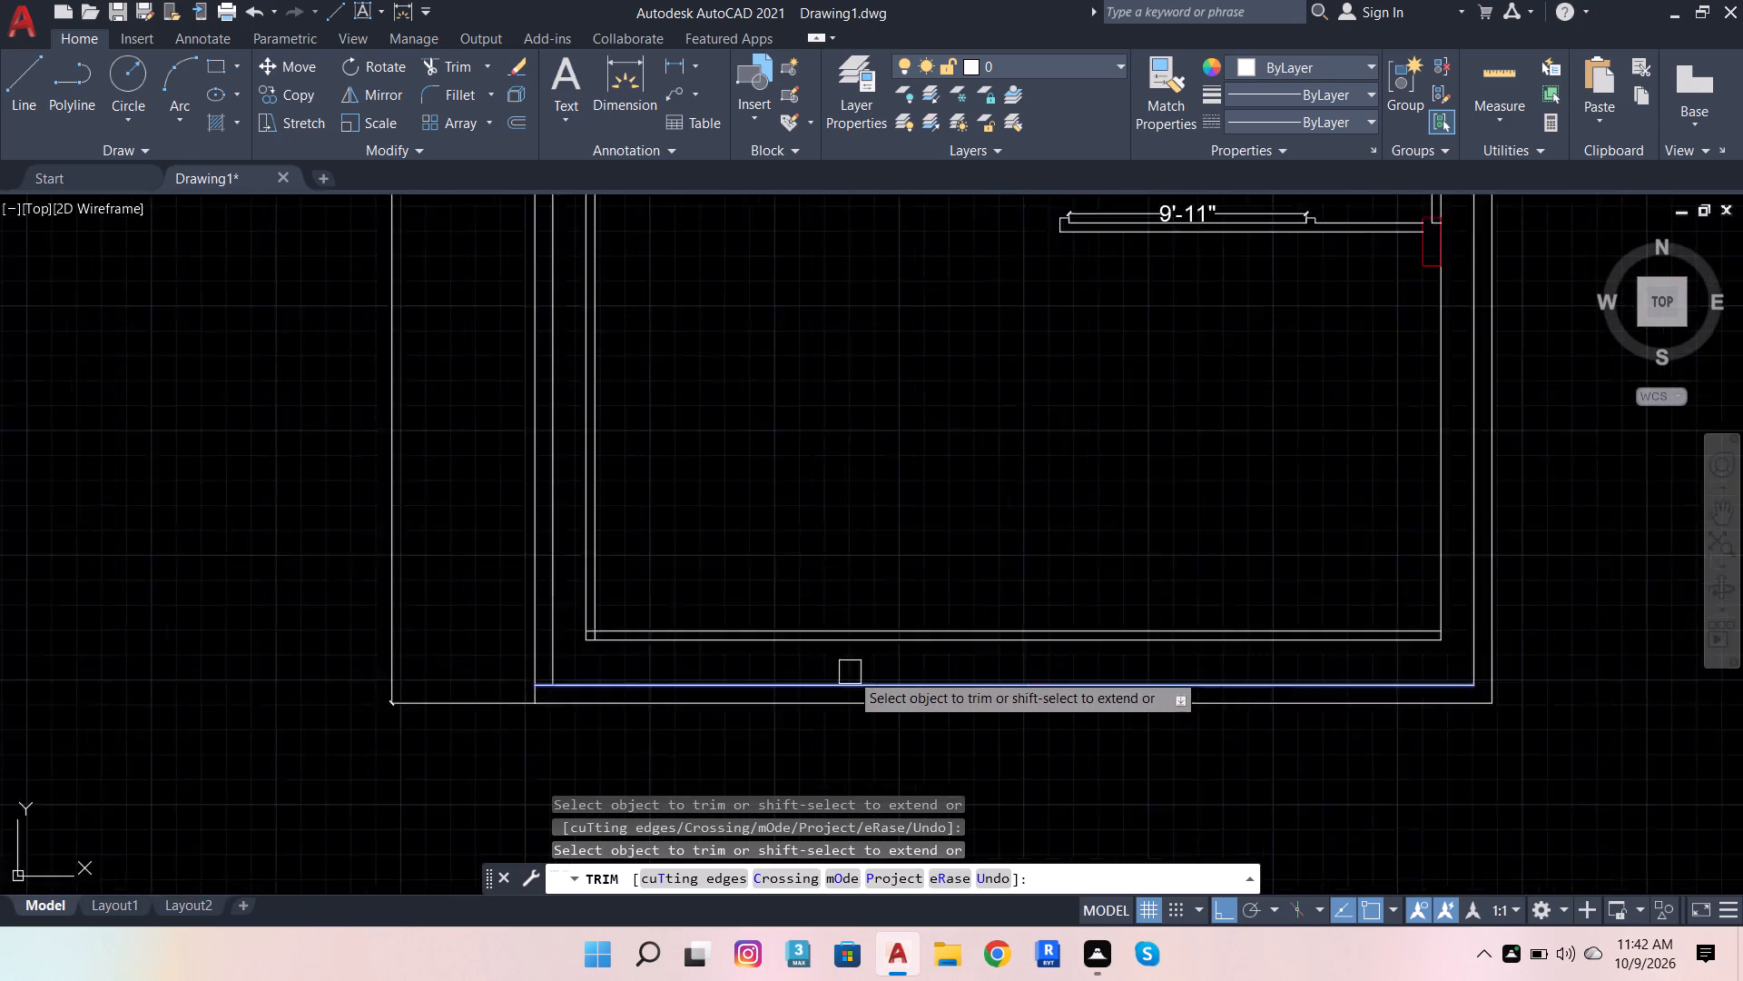
shift+scroll(837, 668, up, 2)
shift+scroll(717, 545, down, 2)
shift+scroll(533, 566, up, 4)
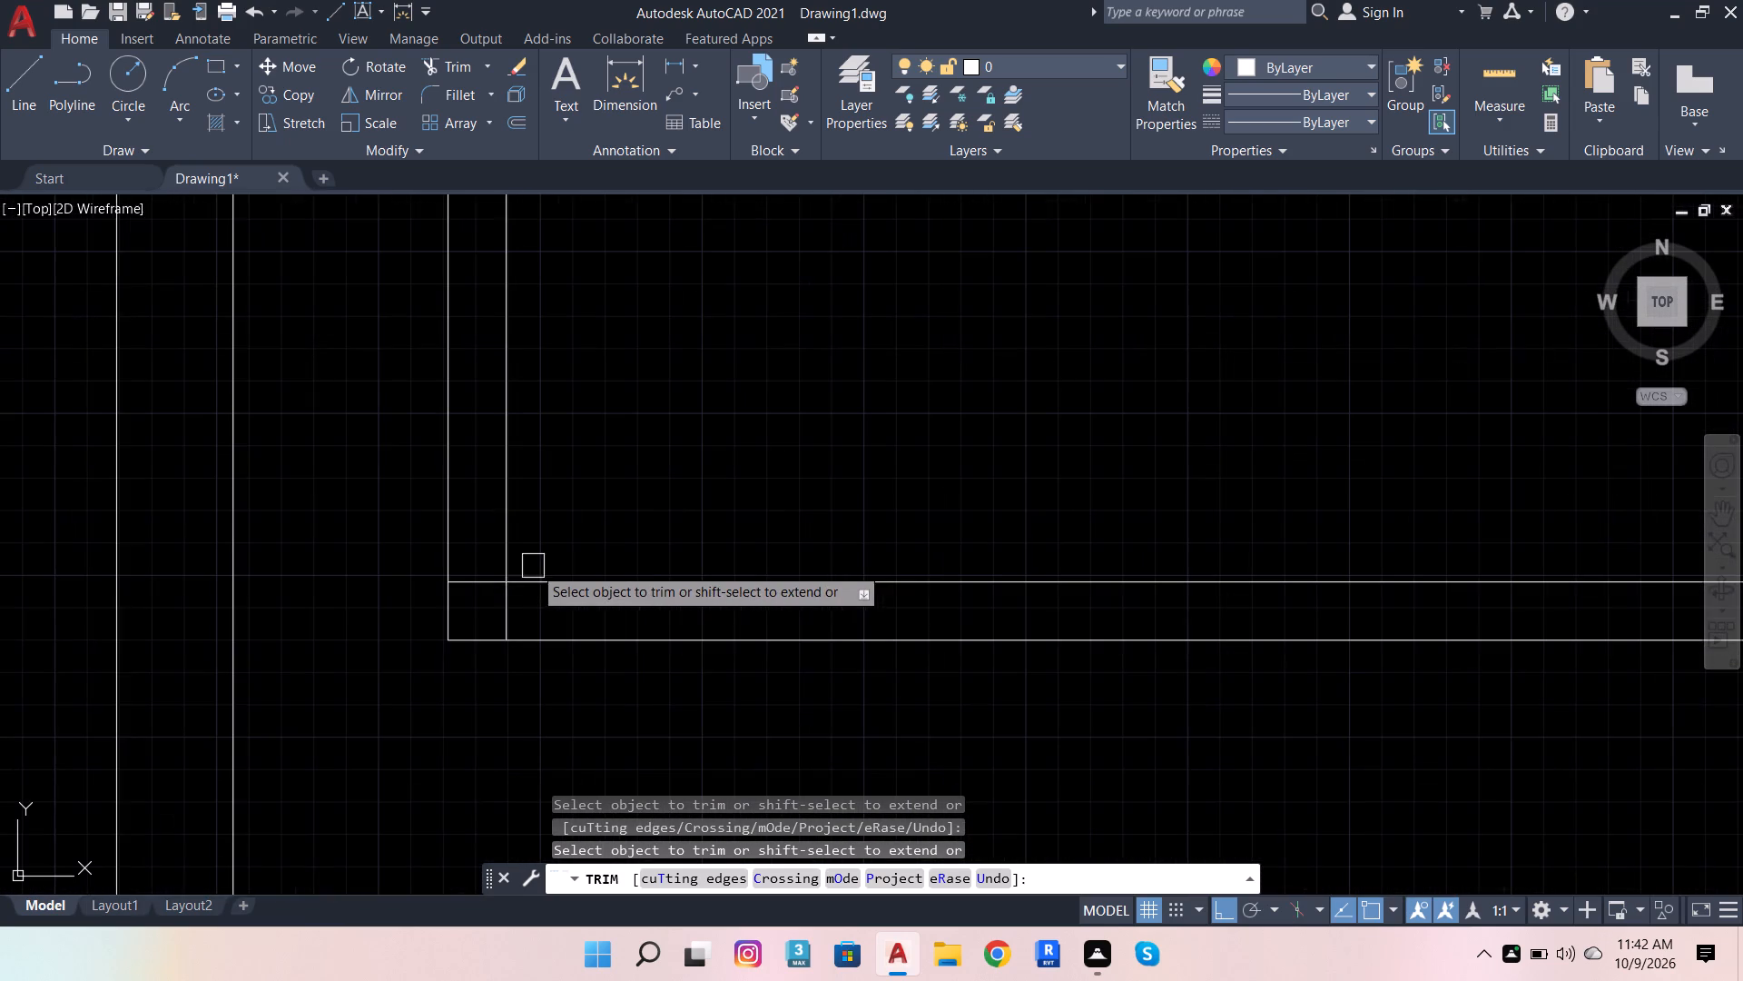
click(479, 583)
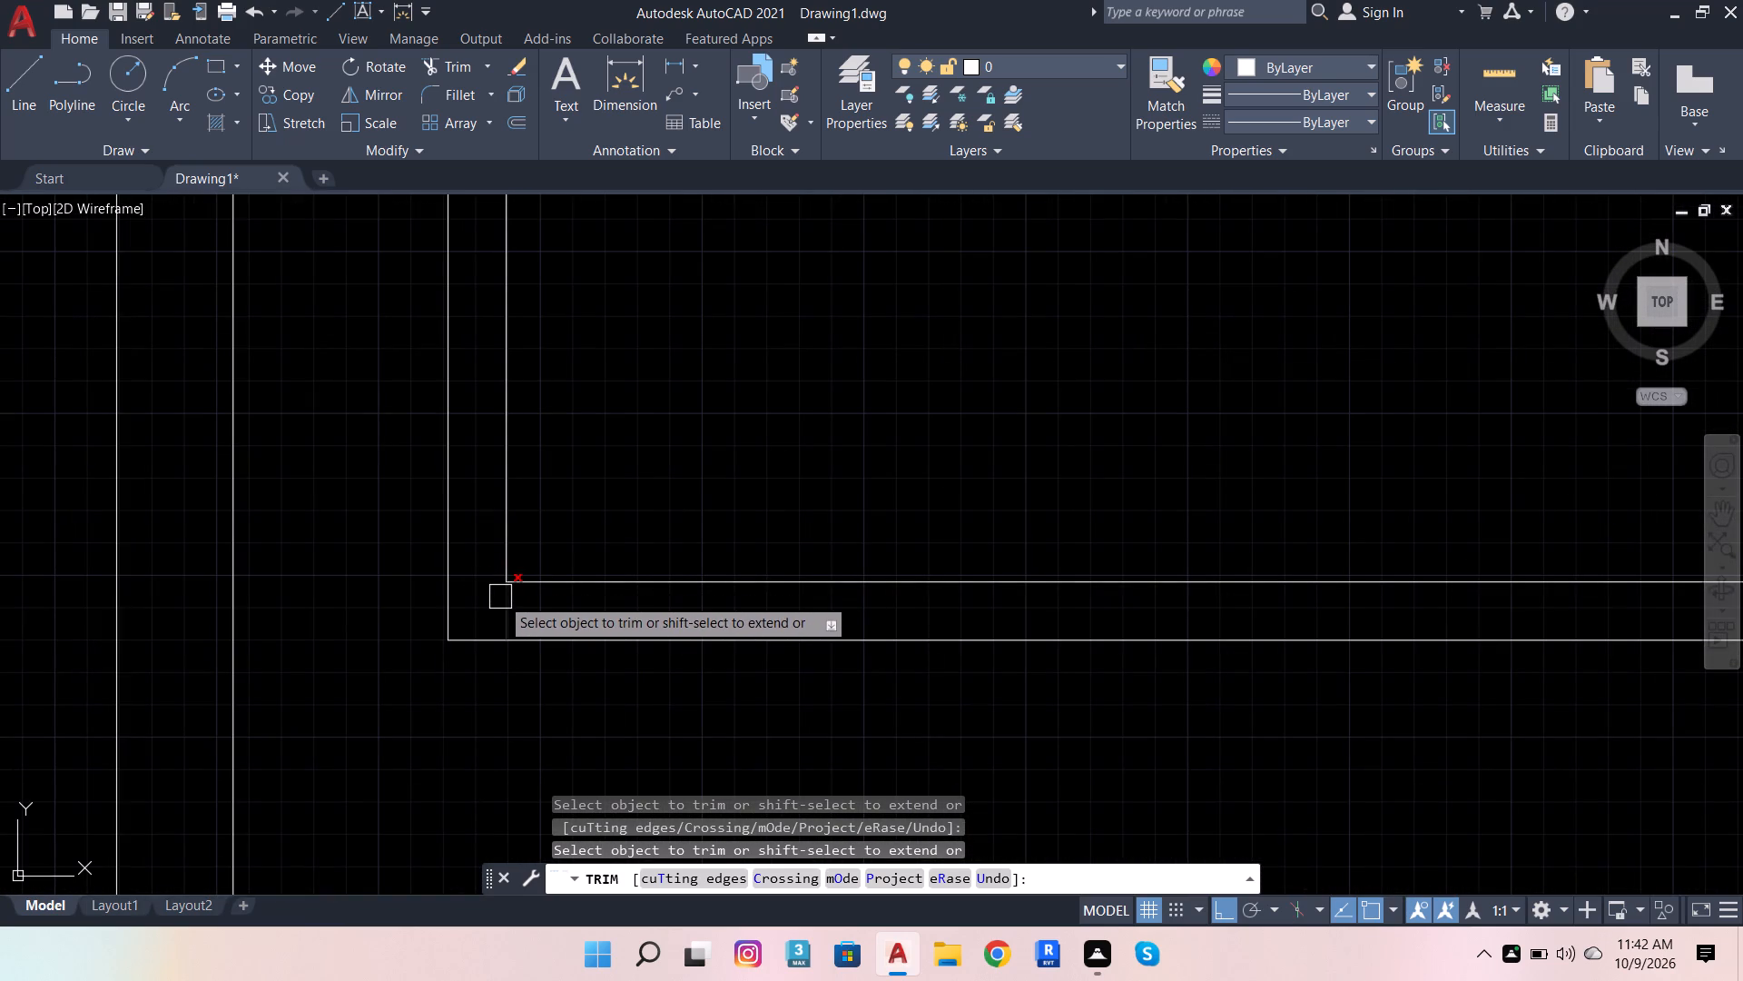
click(500, 597)
Trim the overlapping inner face lines of the north and west walls inside the northwest corner column block.
scroll(471, 487, down, 5)
scroll(1109, 488, up, 1)
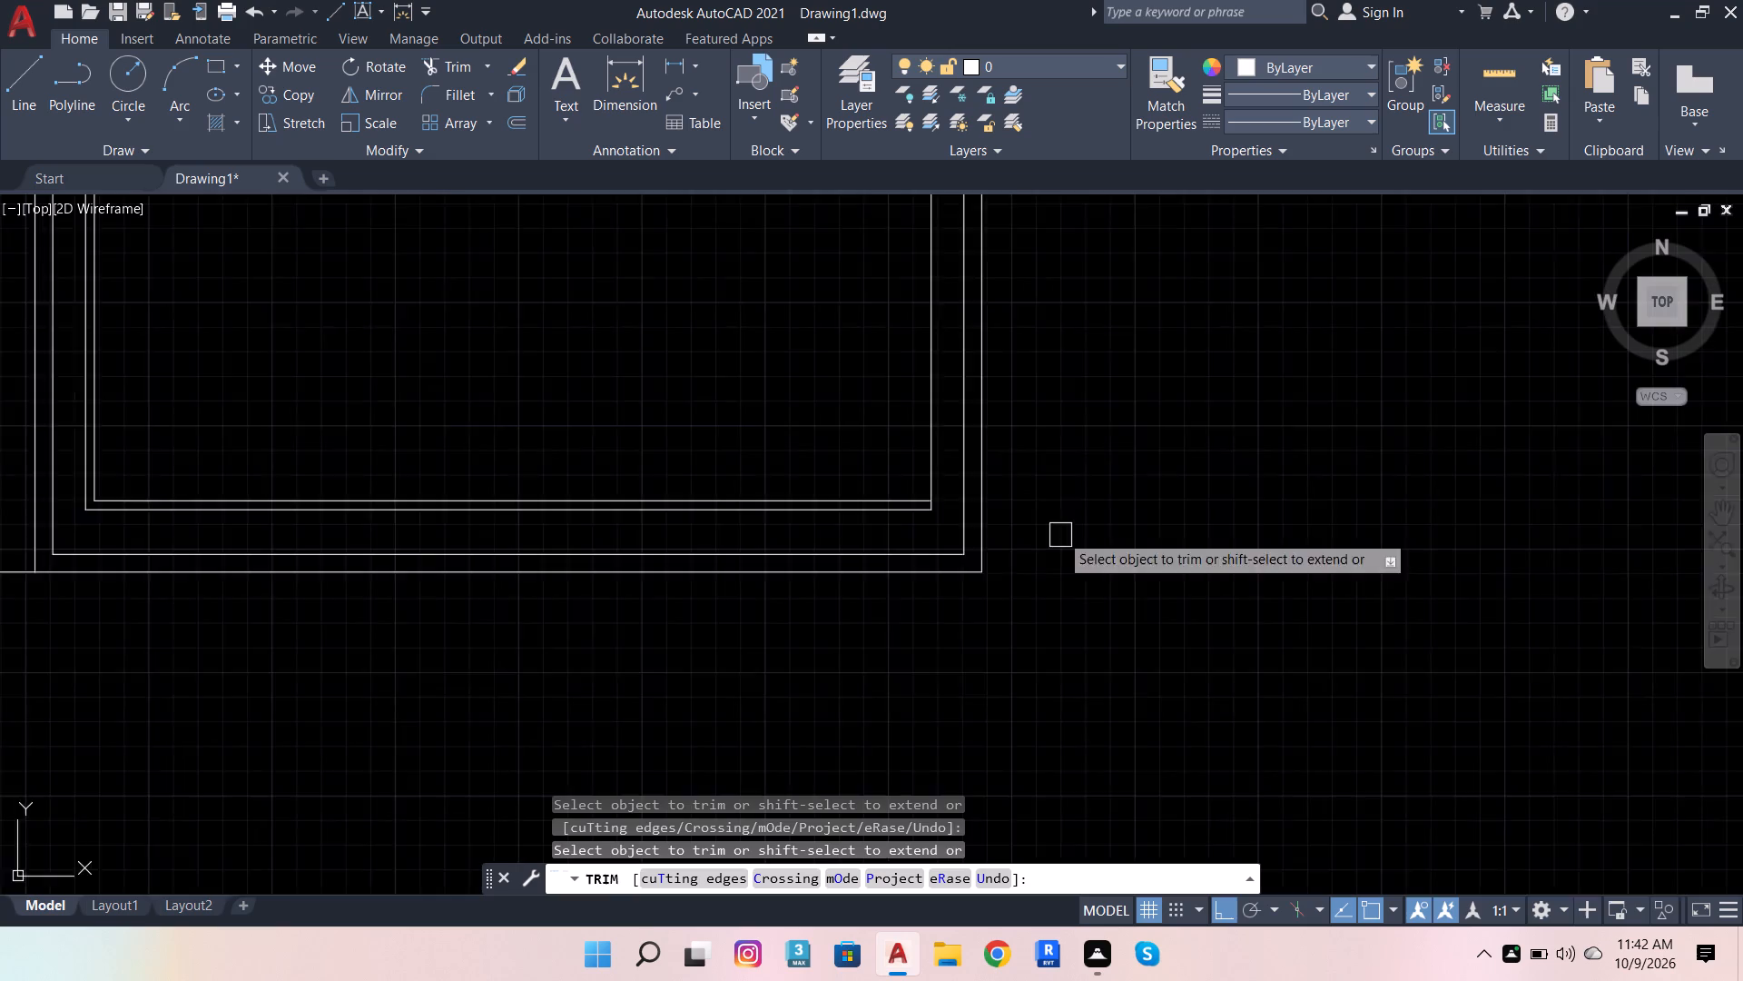
scroll(1072, 589, down, 3)
scroll(825, 215, up, 4)
scroll(759, 504, up, 3)
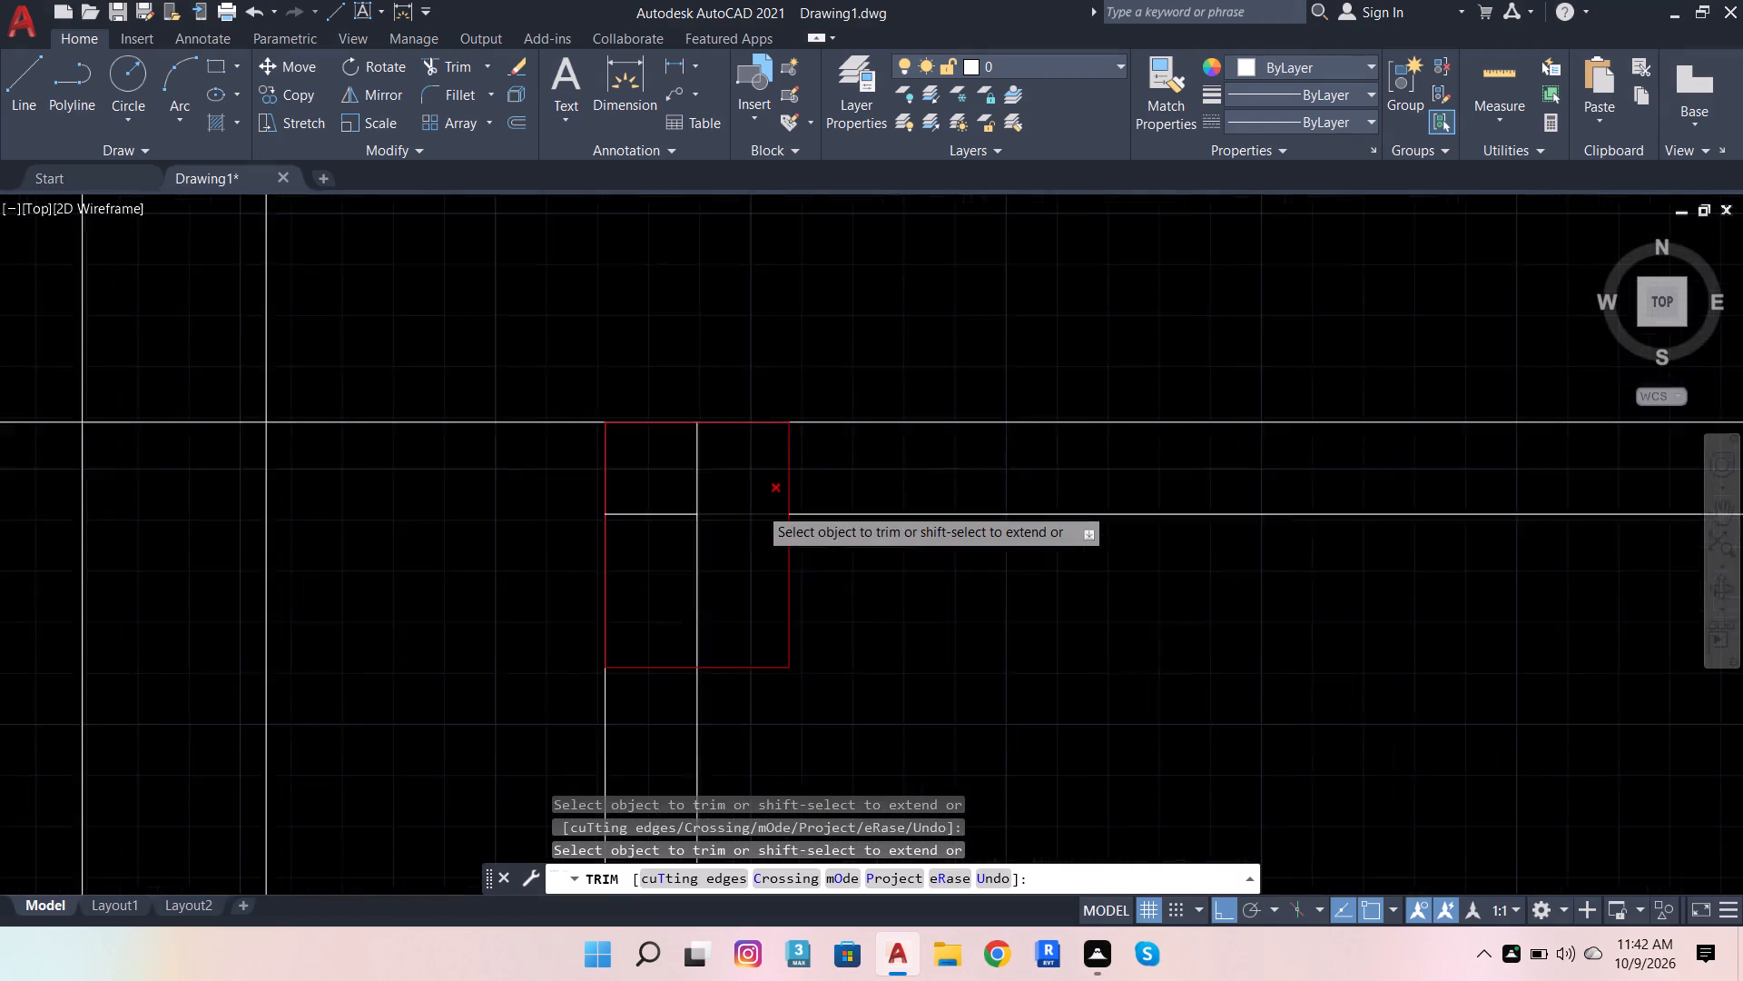
scroll(758, 506, up, 3)
drag(609, 454, 495, 571)
click(479, 519)
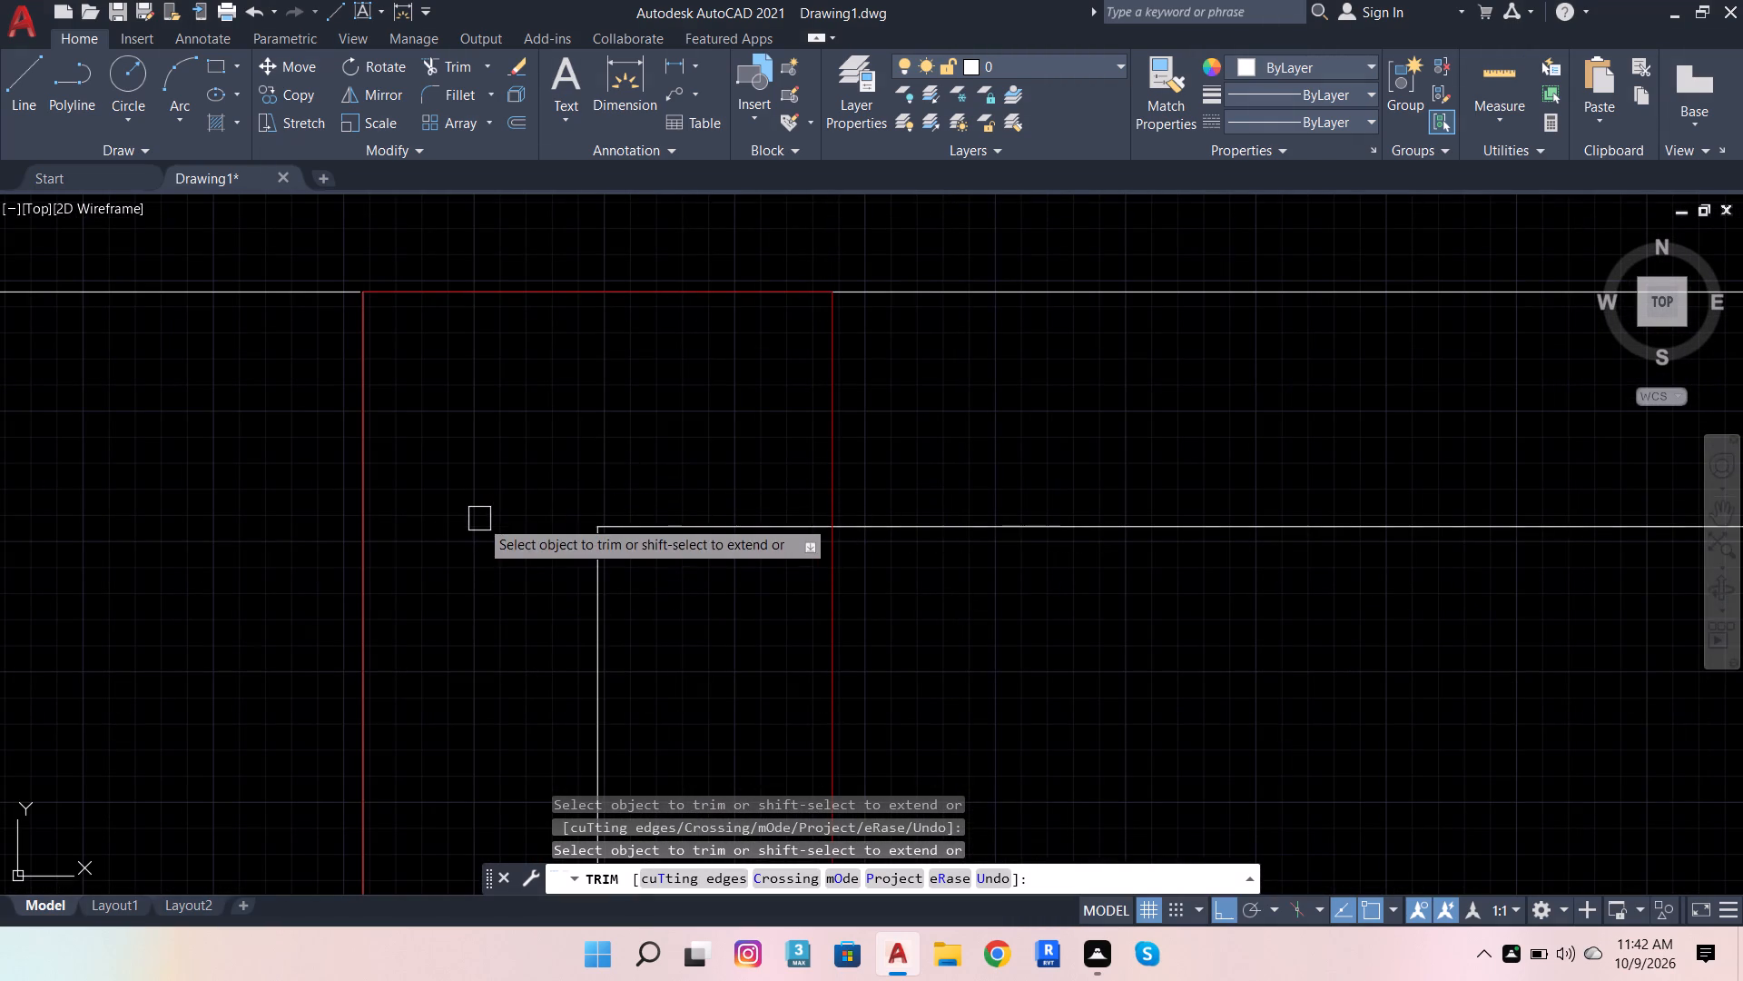
Extend the east wall's inner face line up to the north wall's inner line and trim the overrun at the northeast corner.
scroll(542, 580, down, 4)
scroll(407, 481, down, 2)
scroll(784, 539, down, 2)
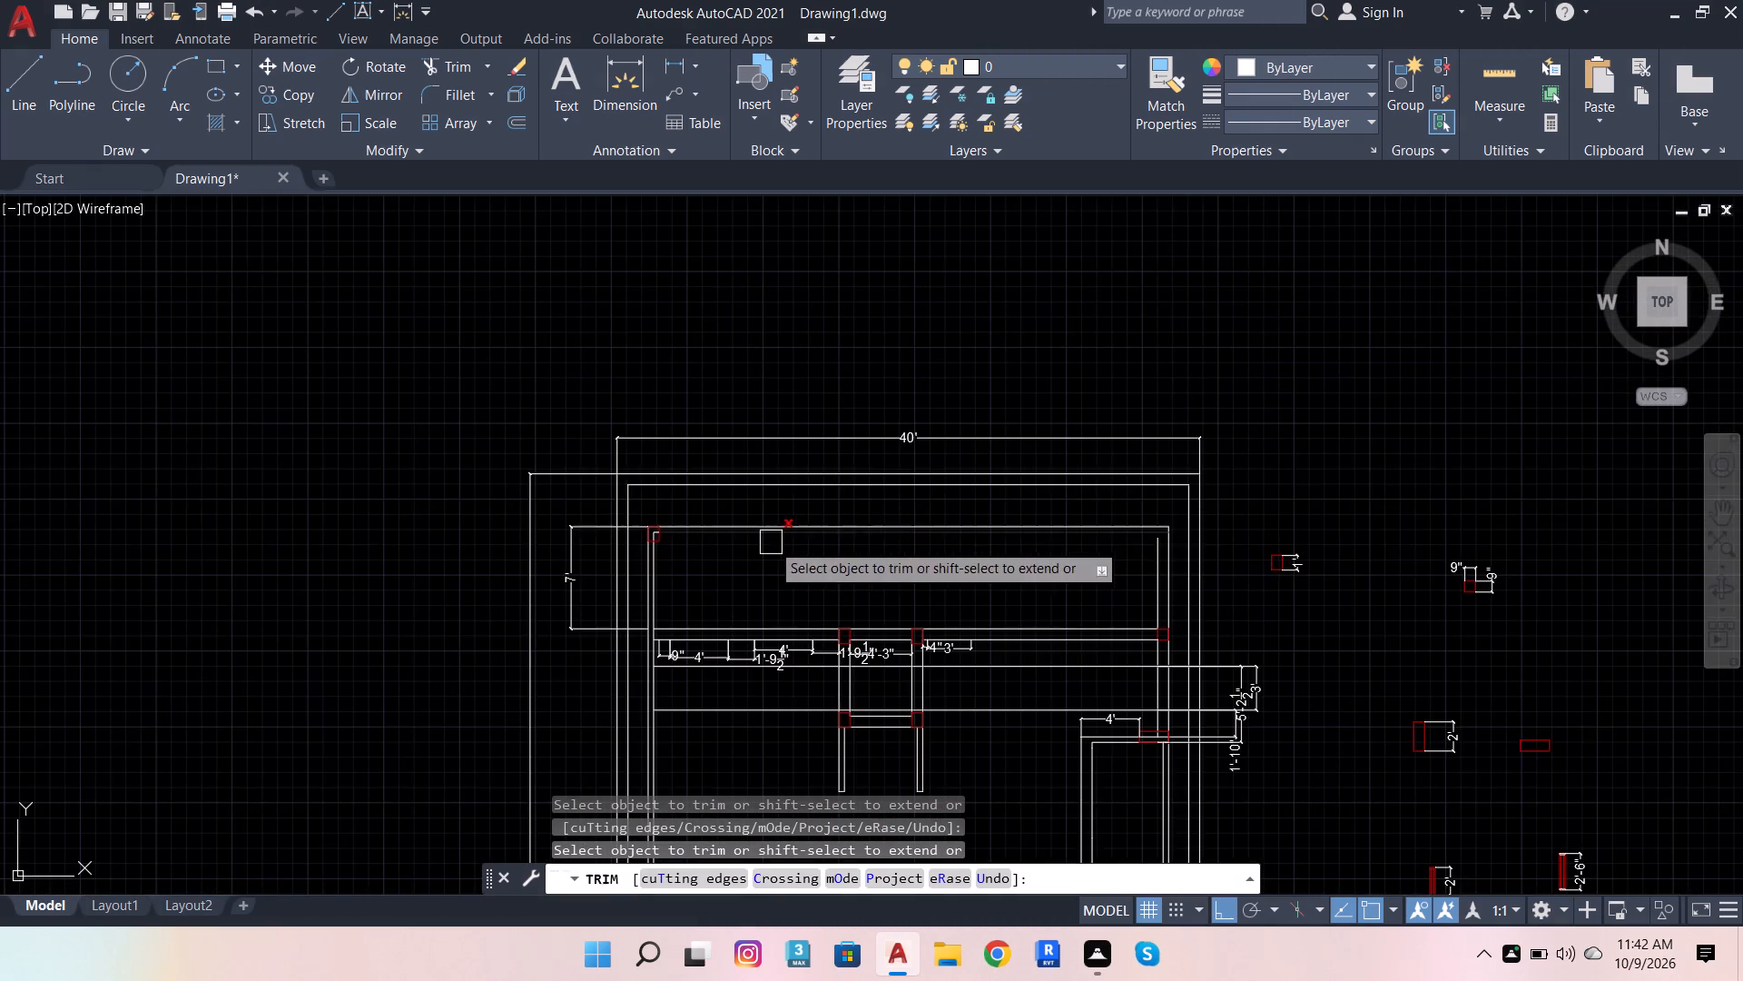
scroll(1181, 540, up, 3)
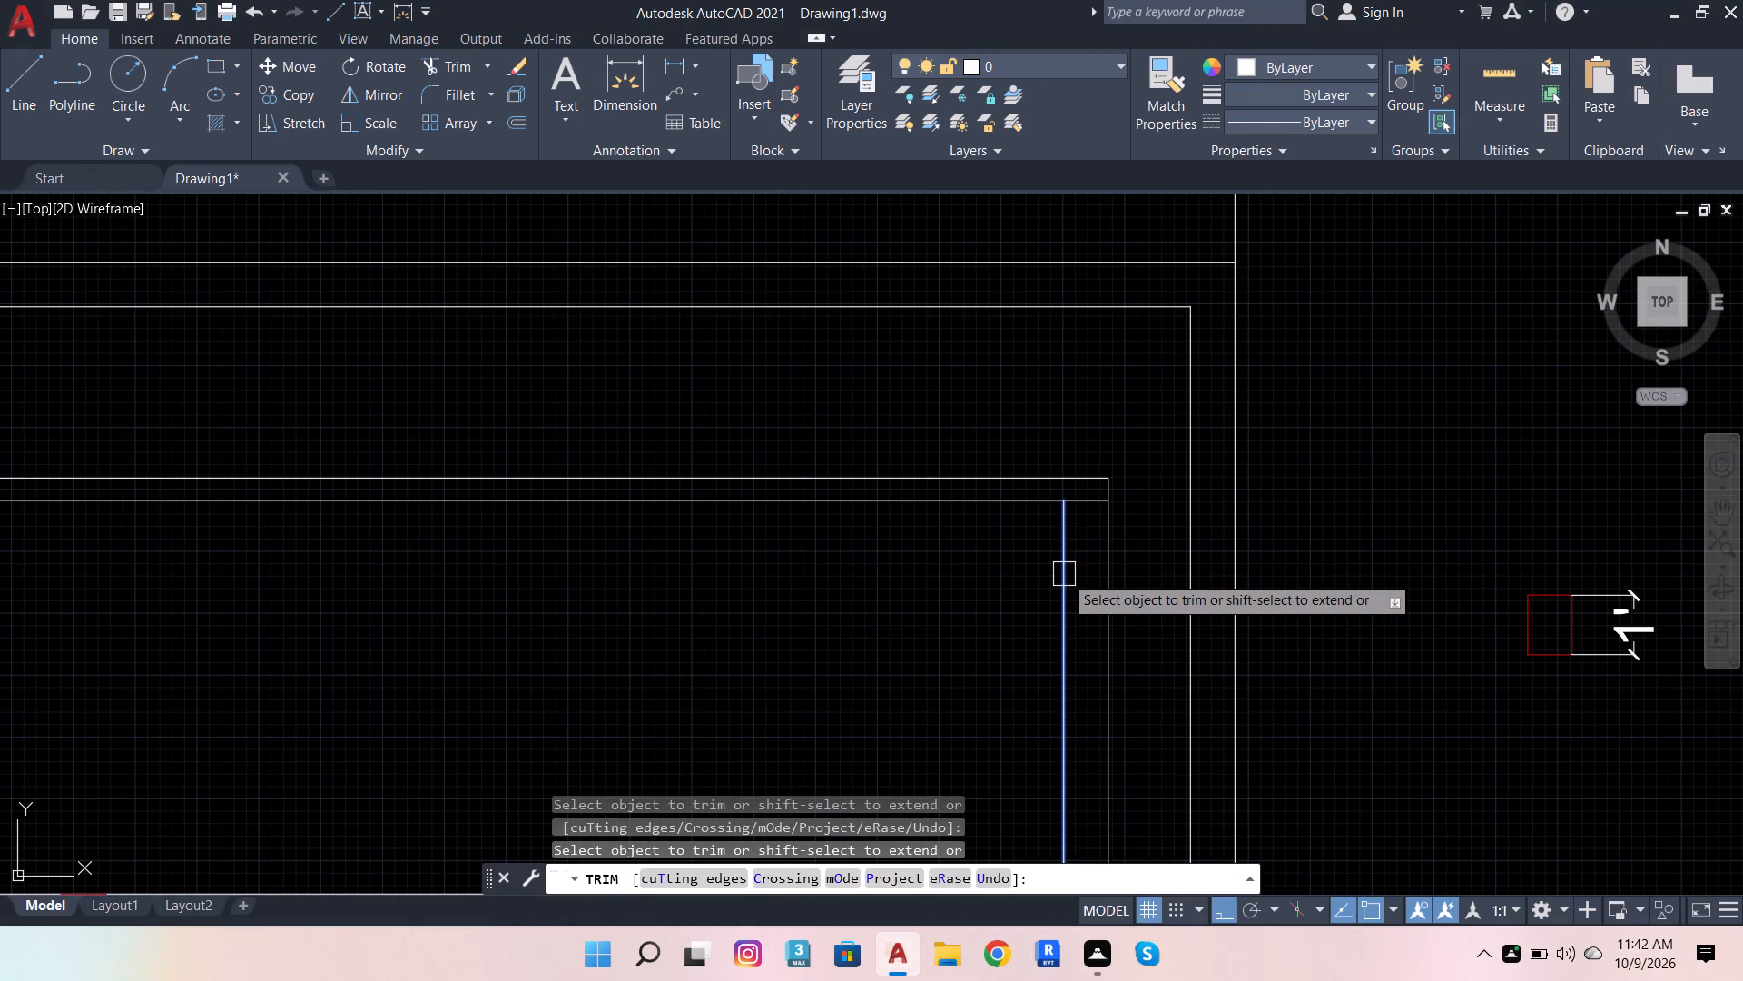
shift+click(1061, 576)
click(1086, 510)
scroll(1161, 488, down, 3)
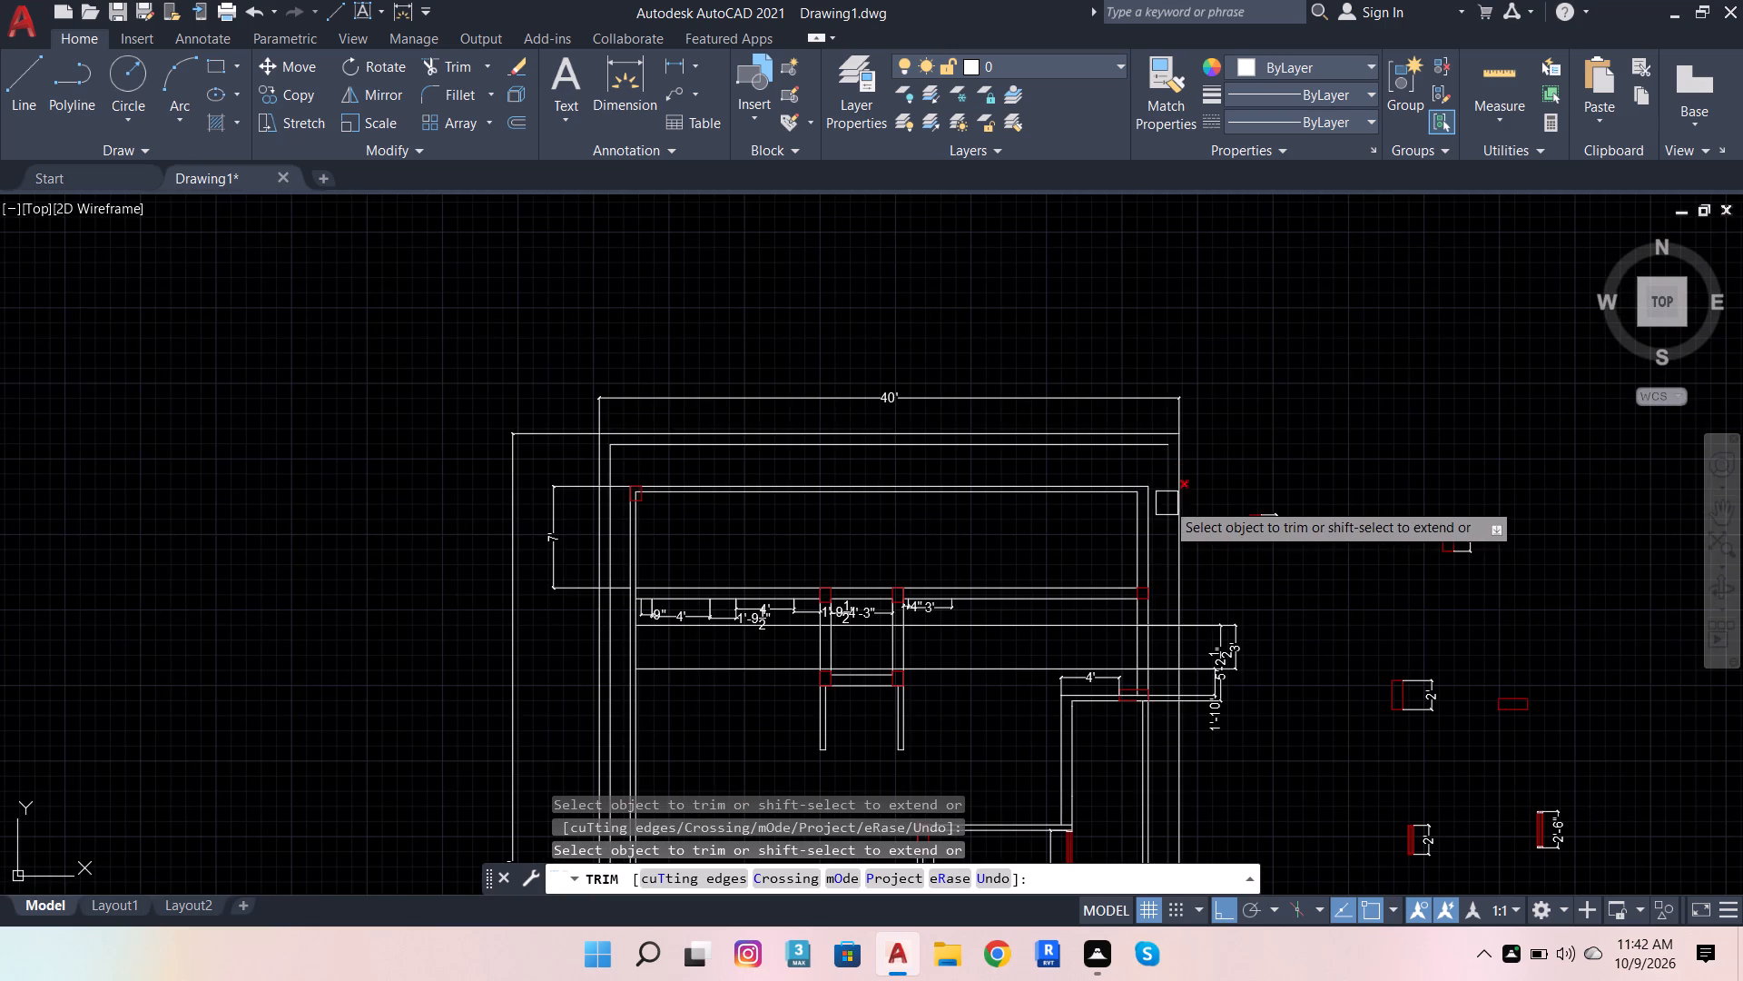
key(Escape)
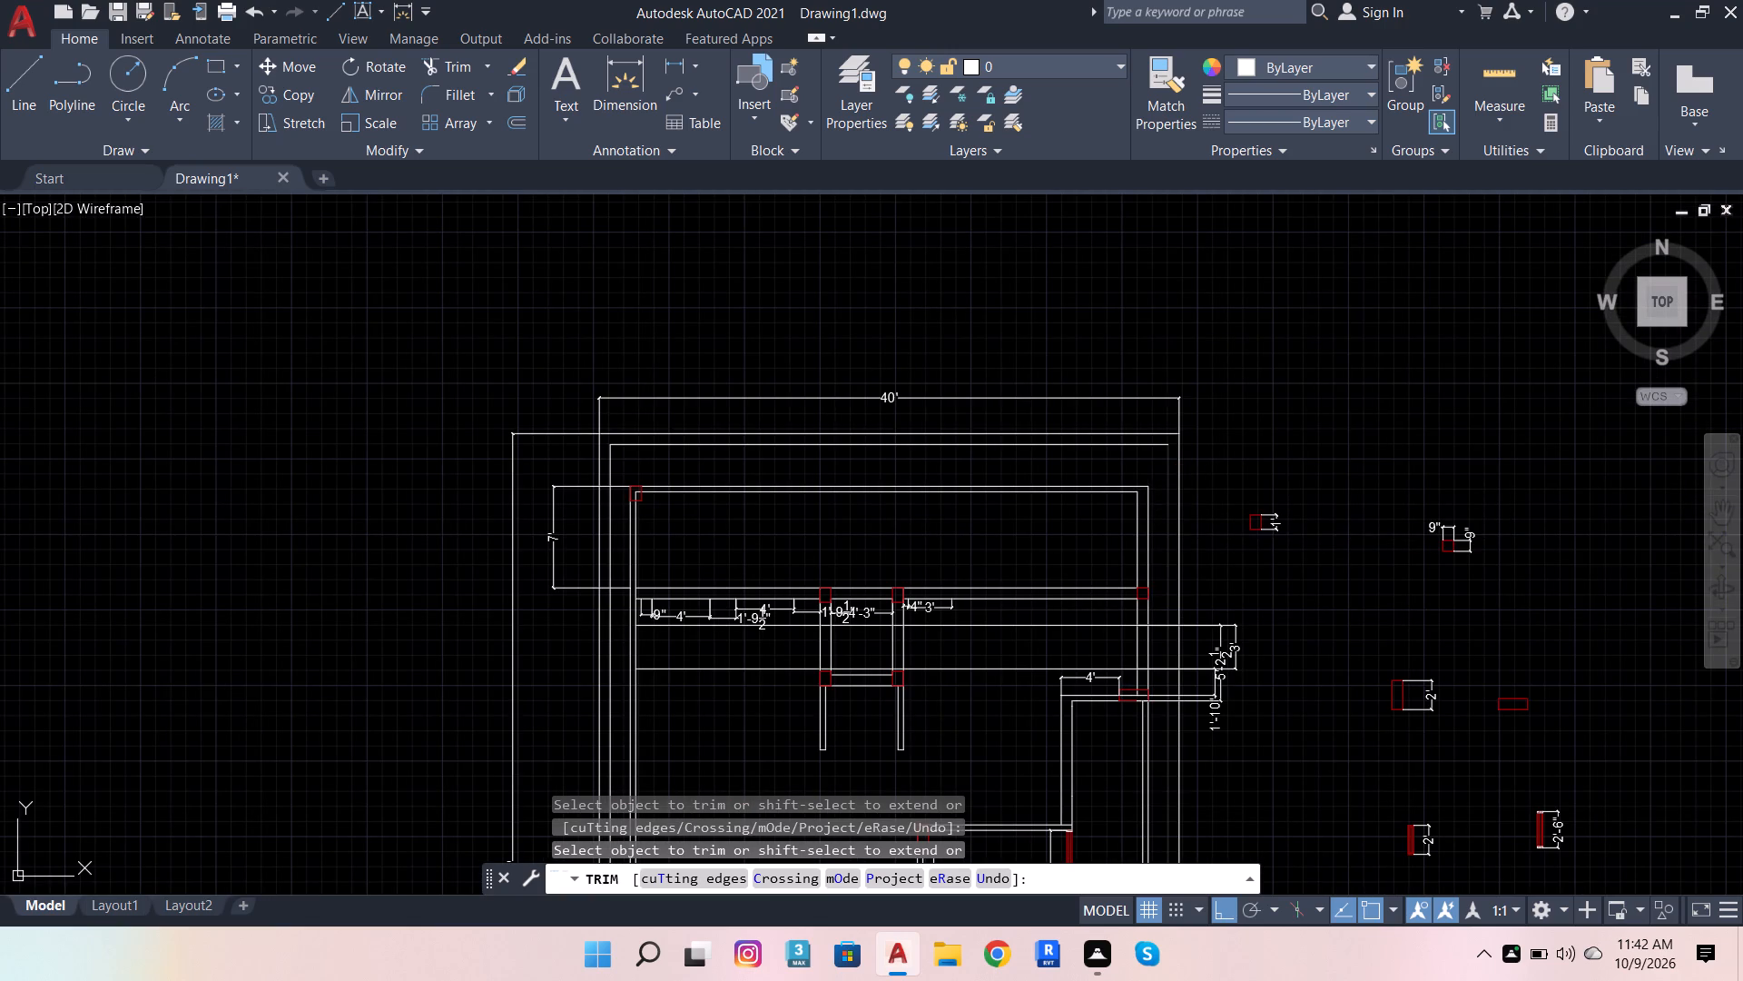
click(1141, 548)
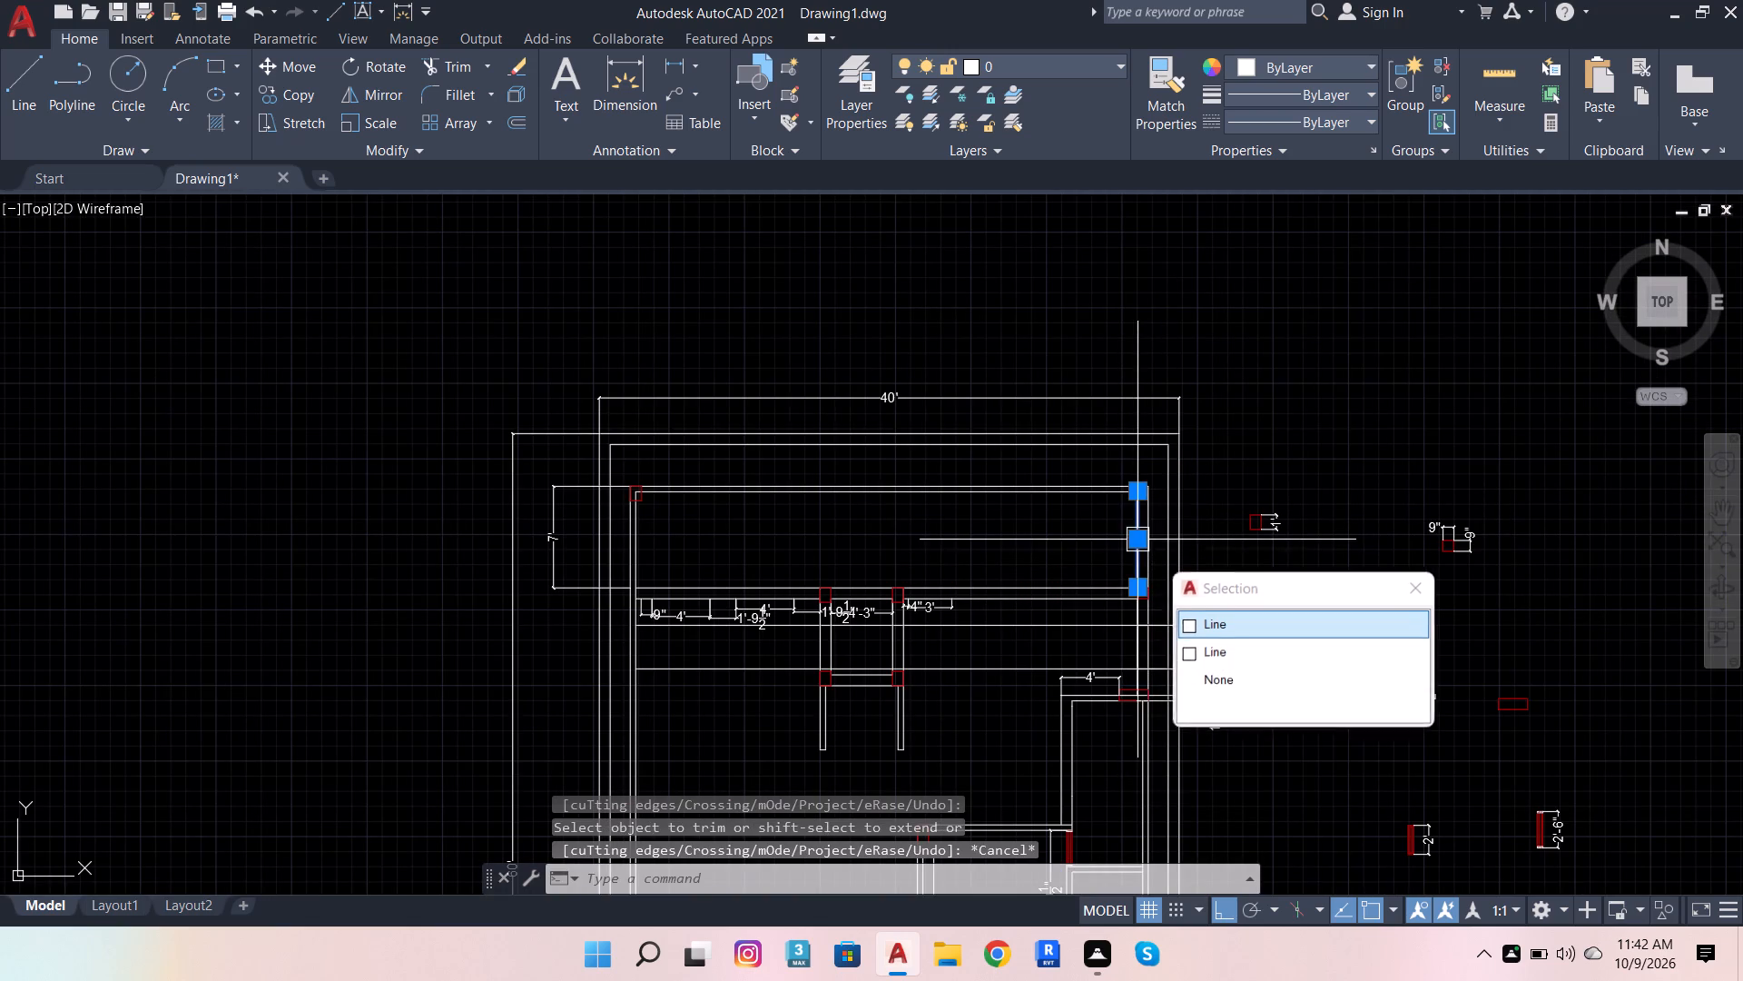
key(Escape)
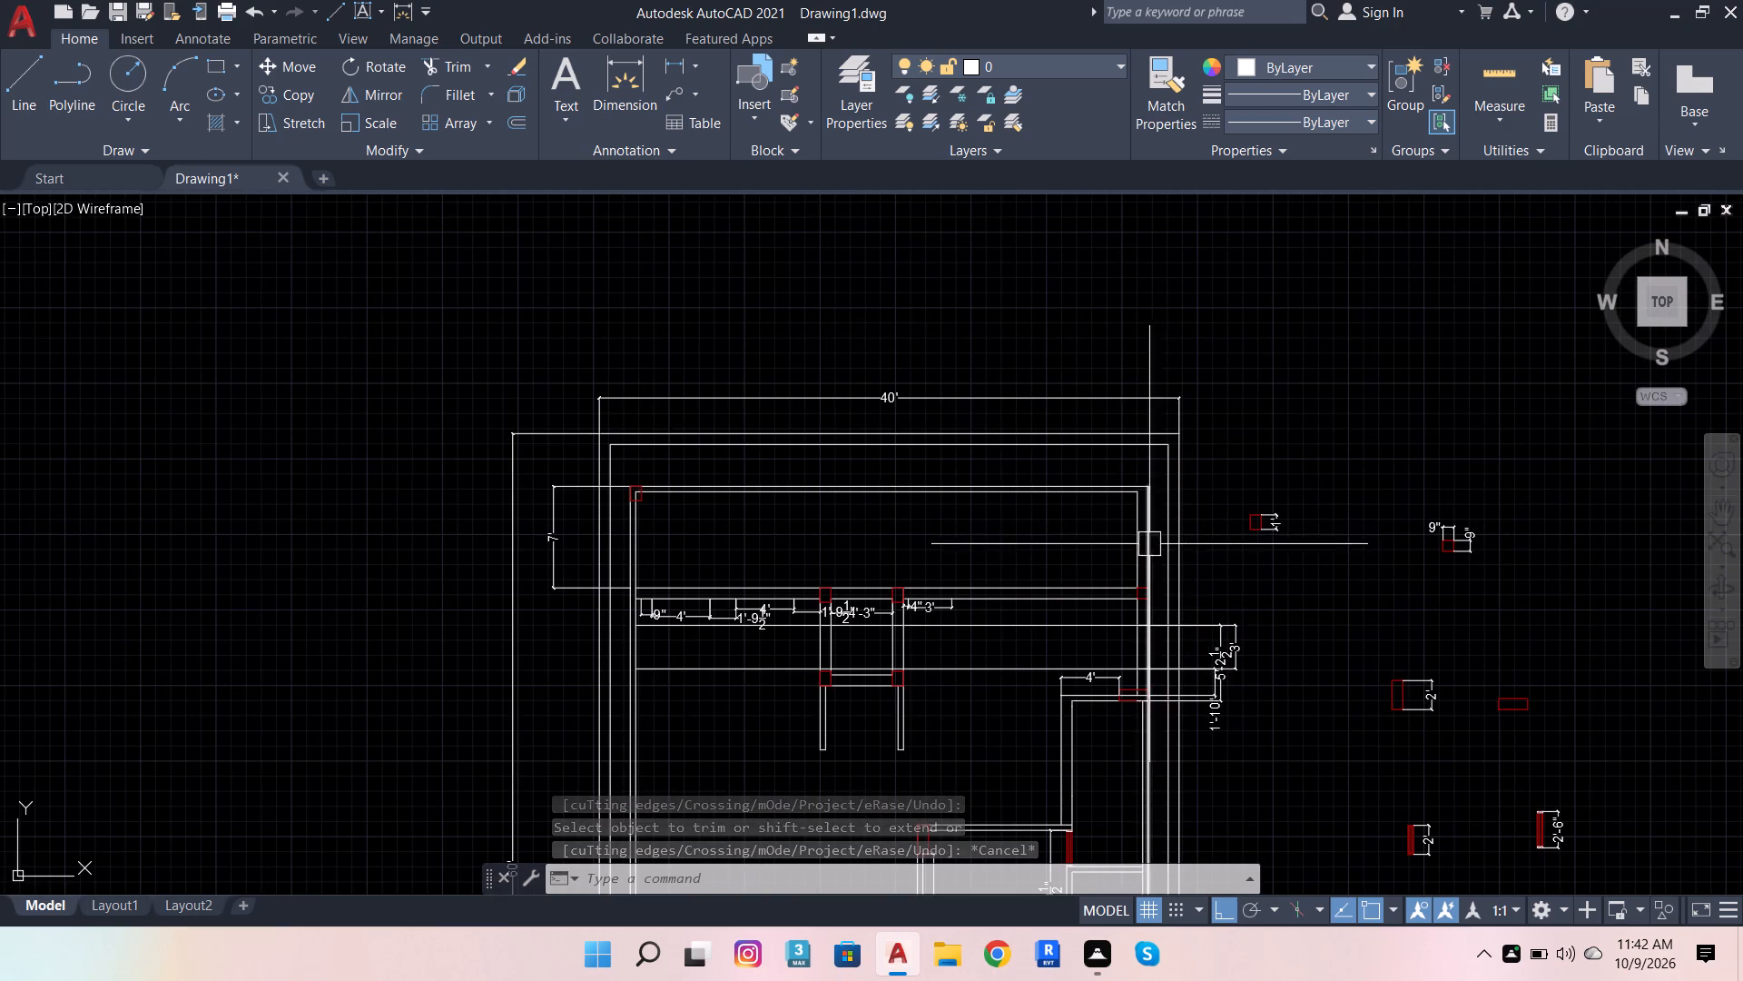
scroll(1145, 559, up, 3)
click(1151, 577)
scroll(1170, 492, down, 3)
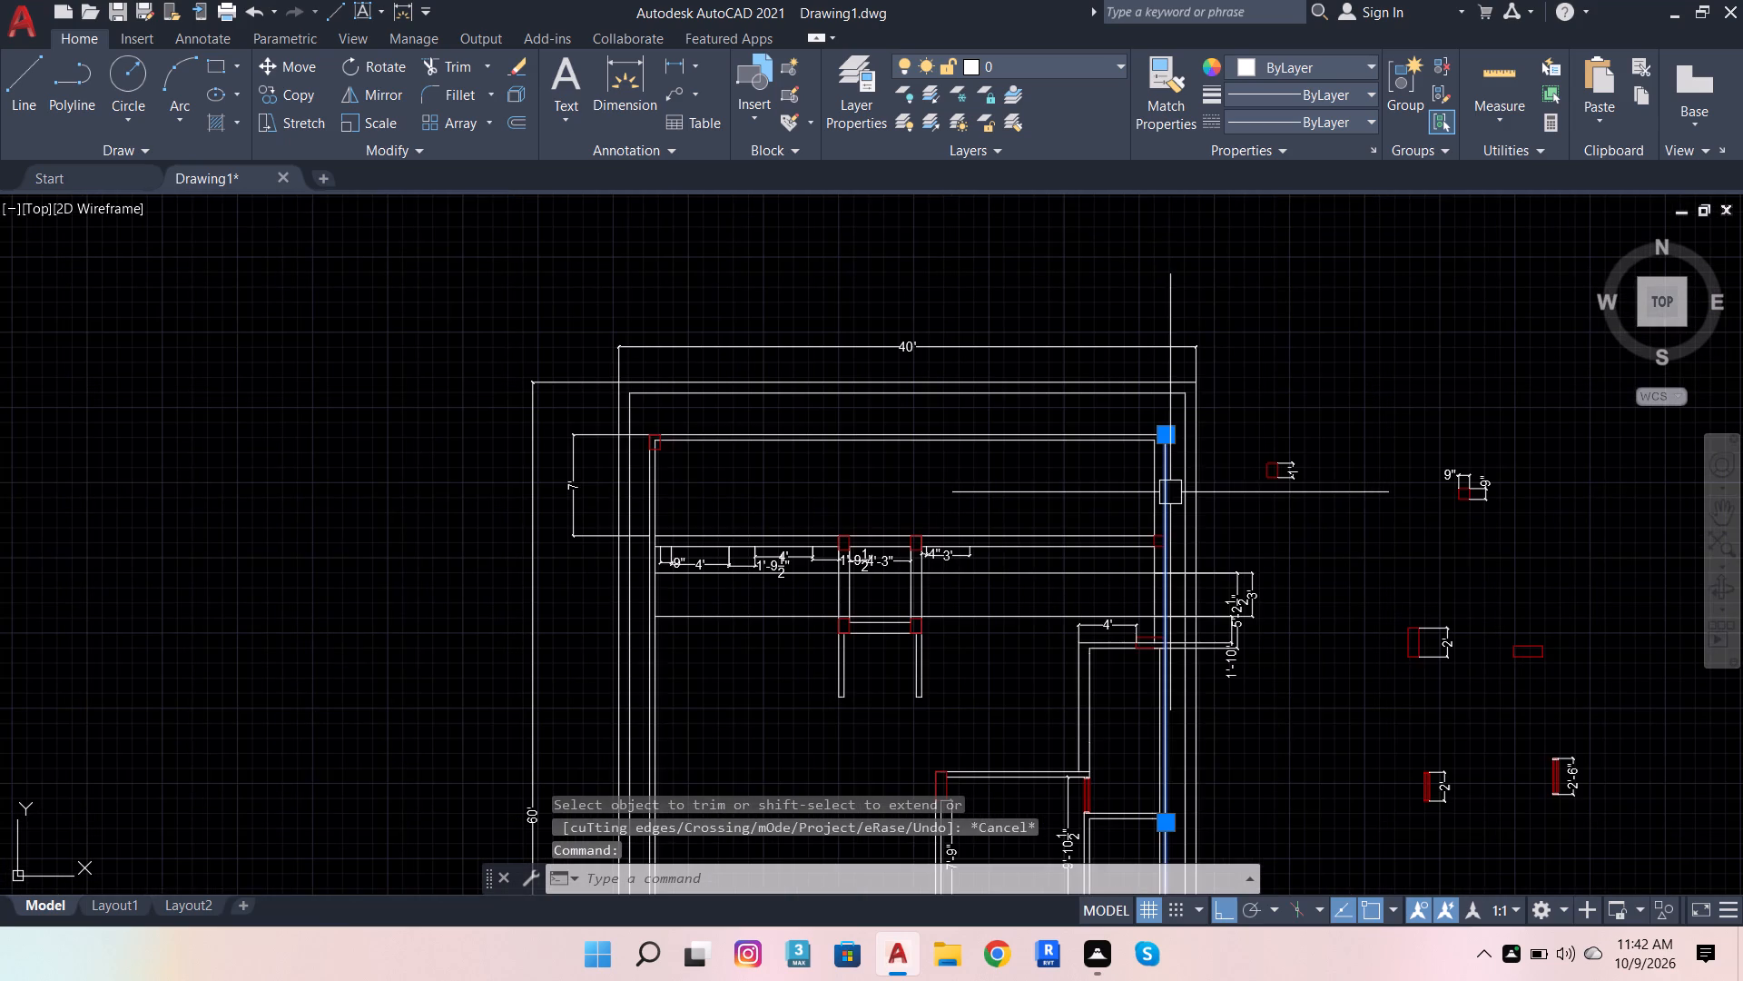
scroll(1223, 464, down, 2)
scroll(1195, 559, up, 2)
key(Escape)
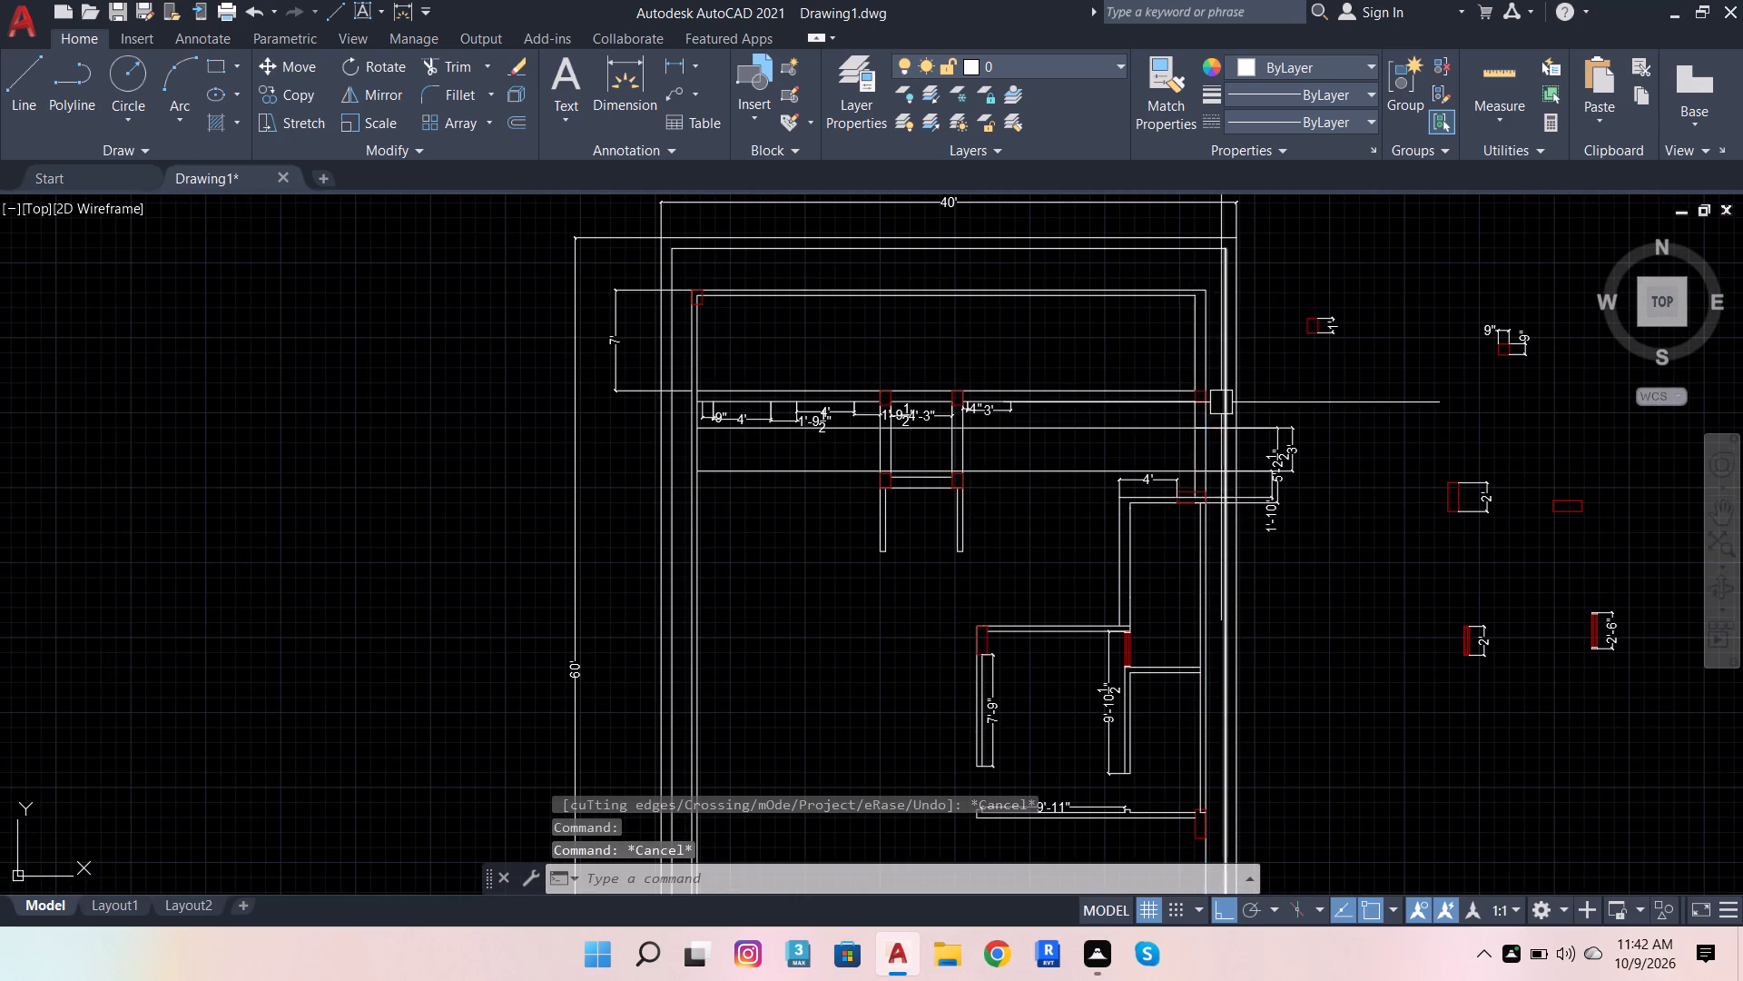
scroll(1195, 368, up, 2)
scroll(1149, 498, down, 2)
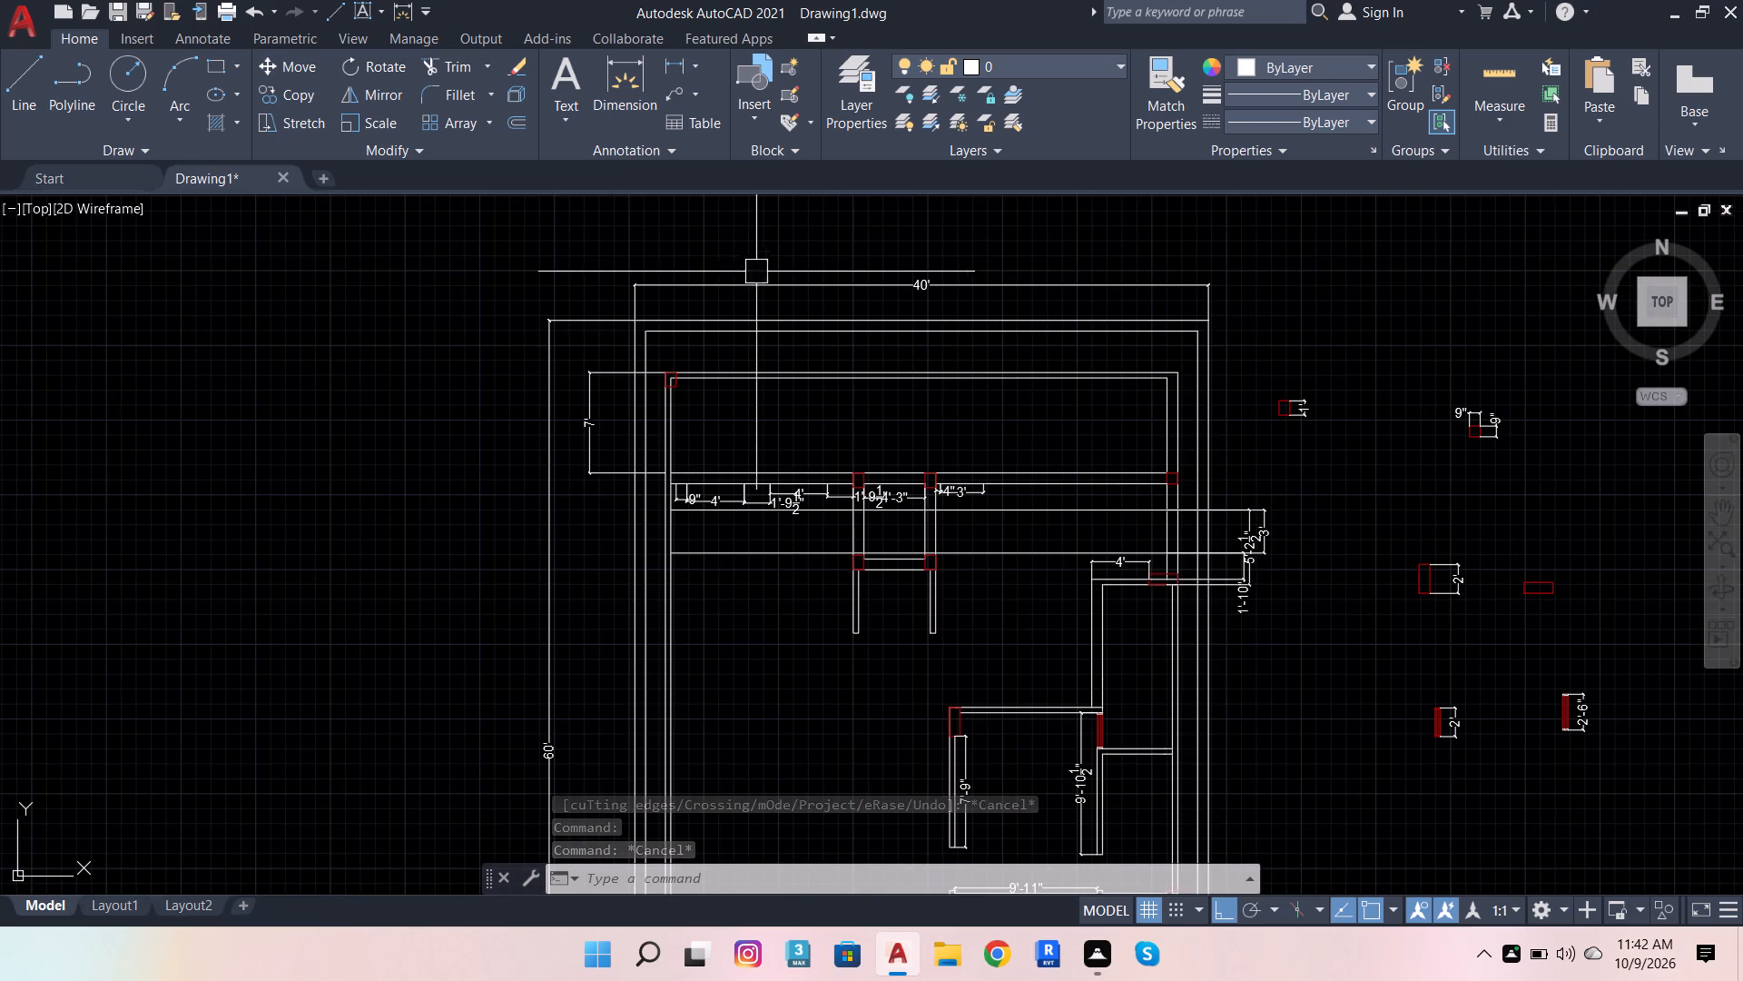
Draw a line from the northeast outer wall corner 4.5" west, then south into the column block on the east wall.
click(20, 74)
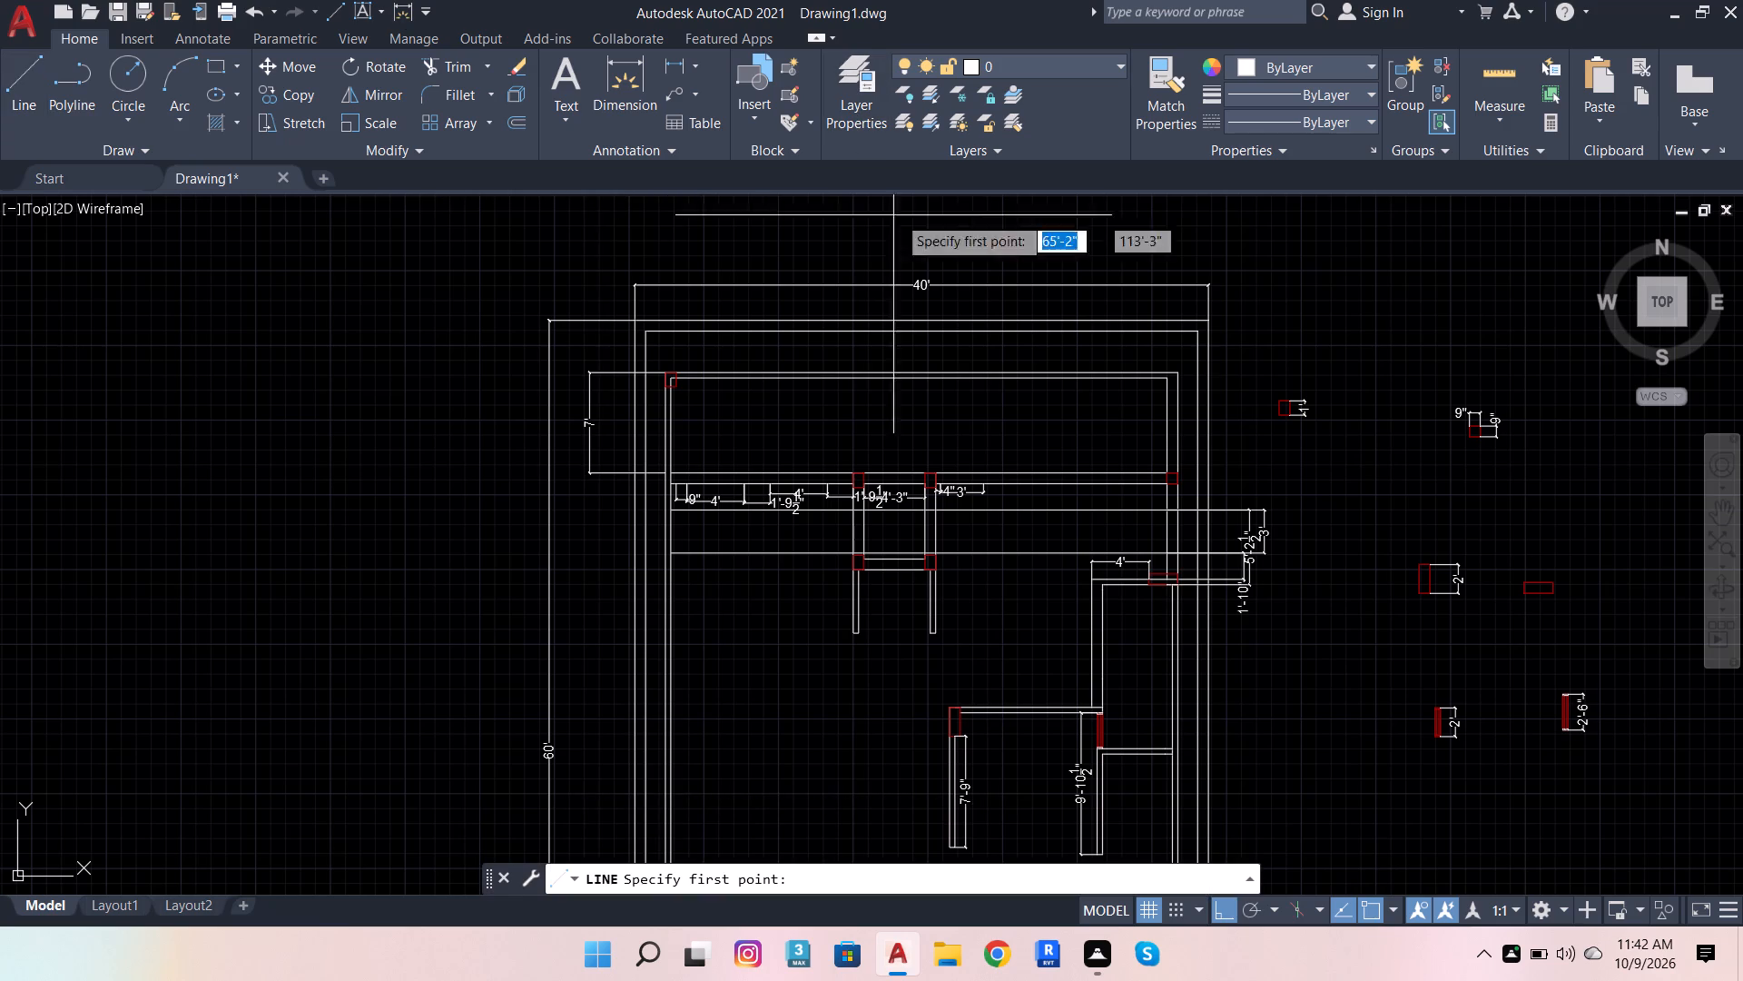
scroll(1069, 291, up, 2)
scroll(1170, 418, up, 2)
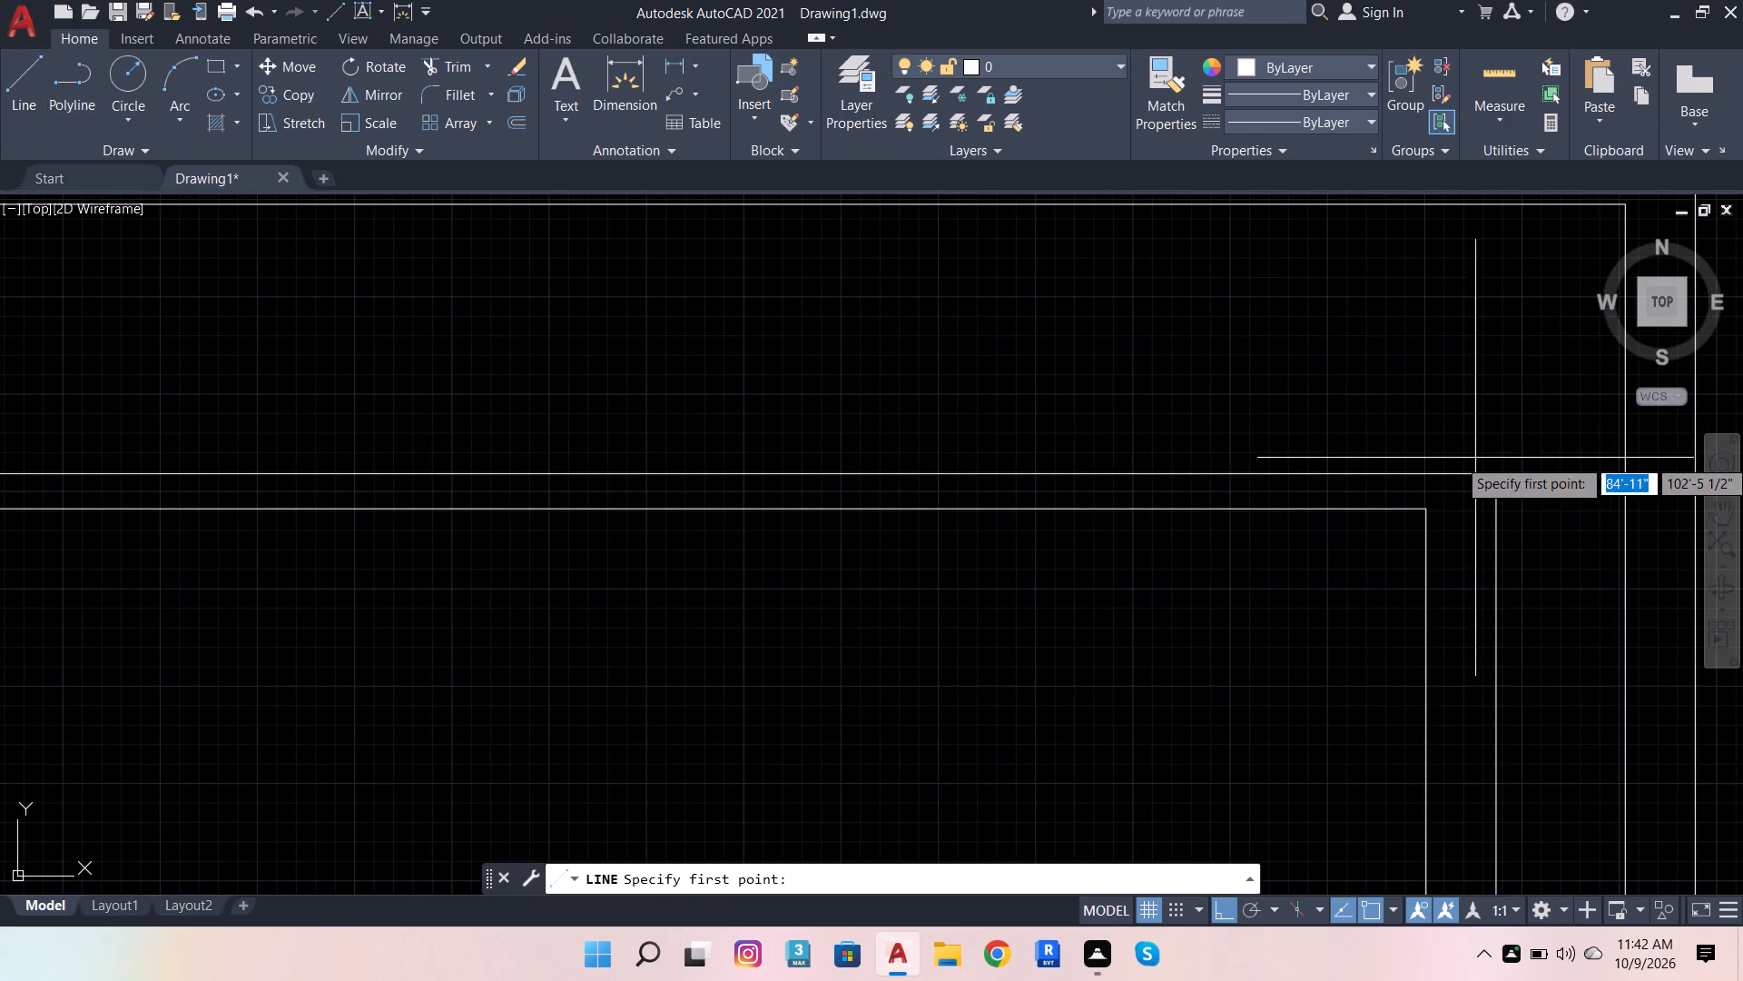
click(1493, 469)
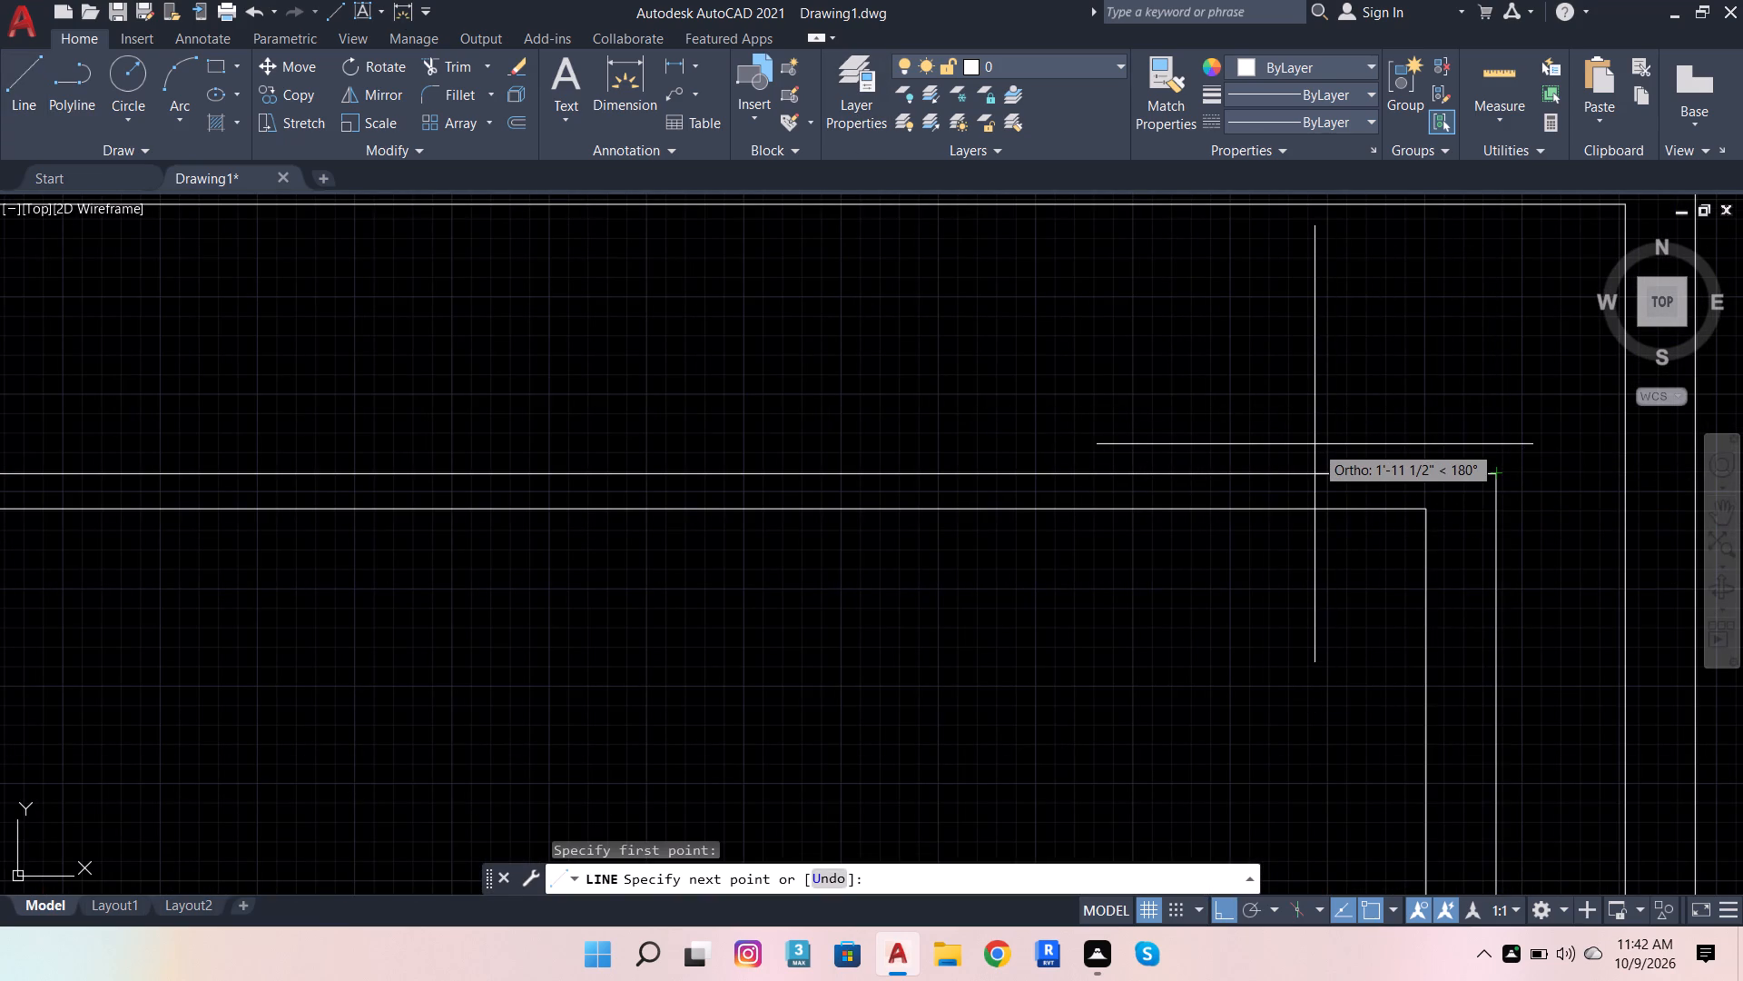
key(4)
text(.5)
key(Return)
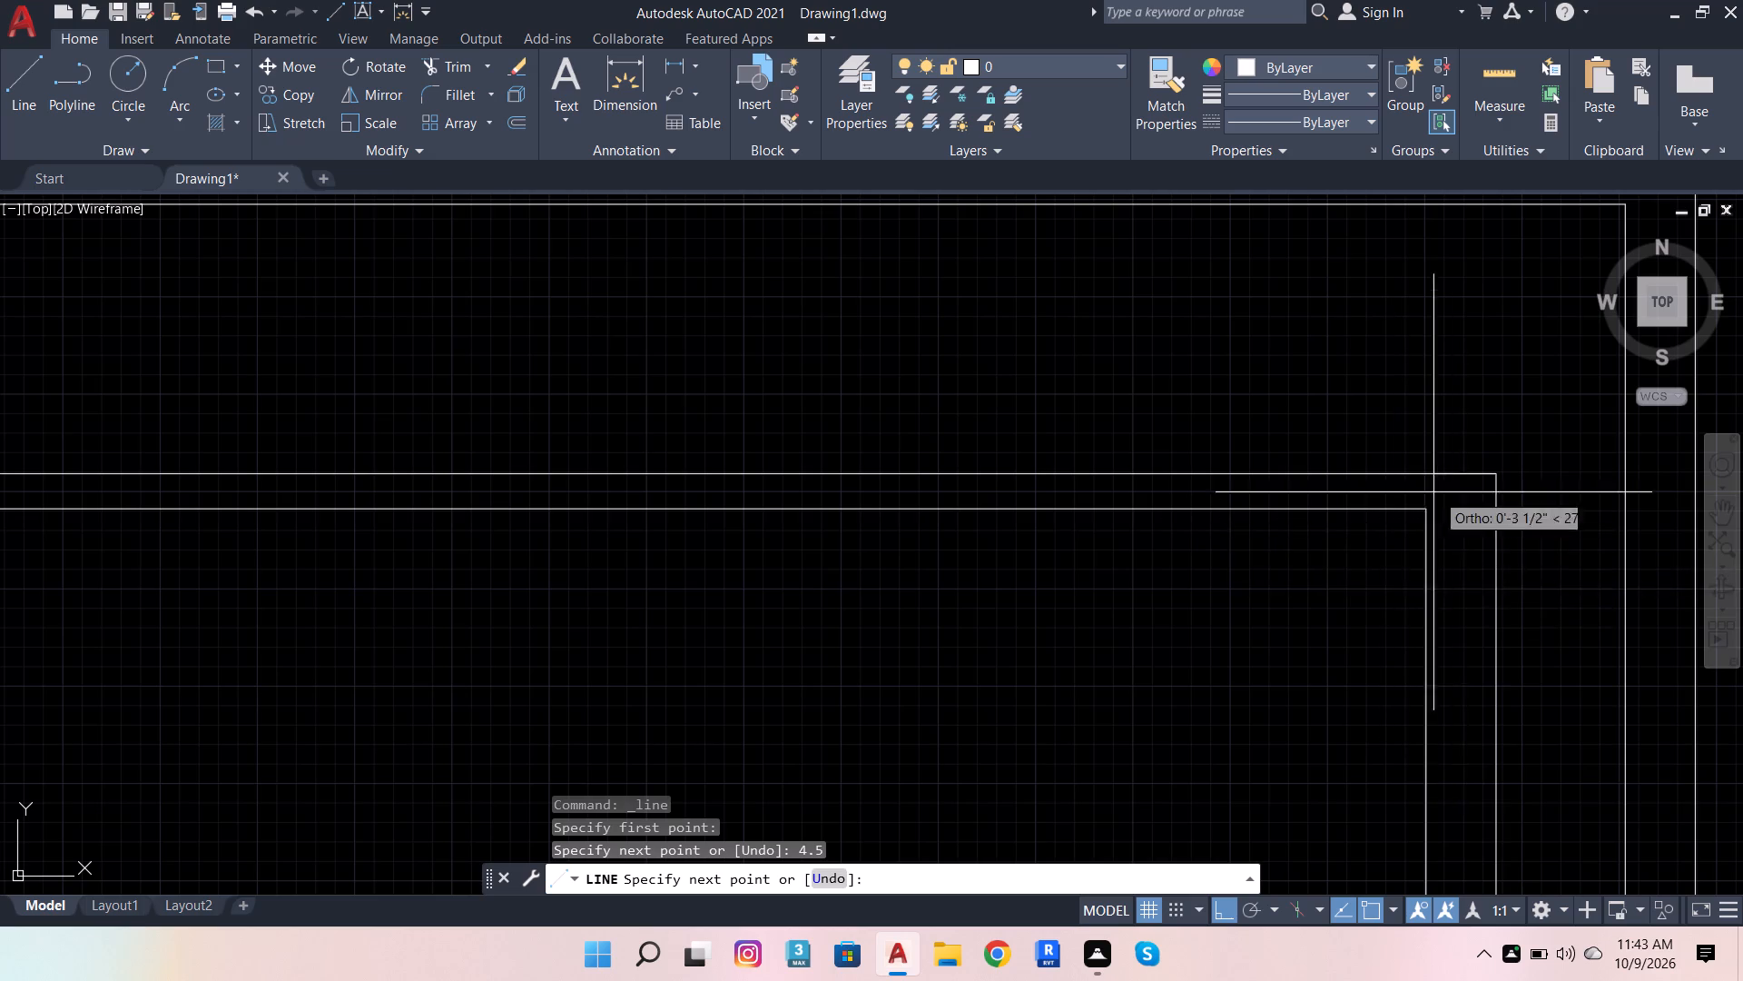
scroll(1430, 478, down, 3)
scroll(1468, 622, up, 2)
scroll(1370, 679, up, 2)
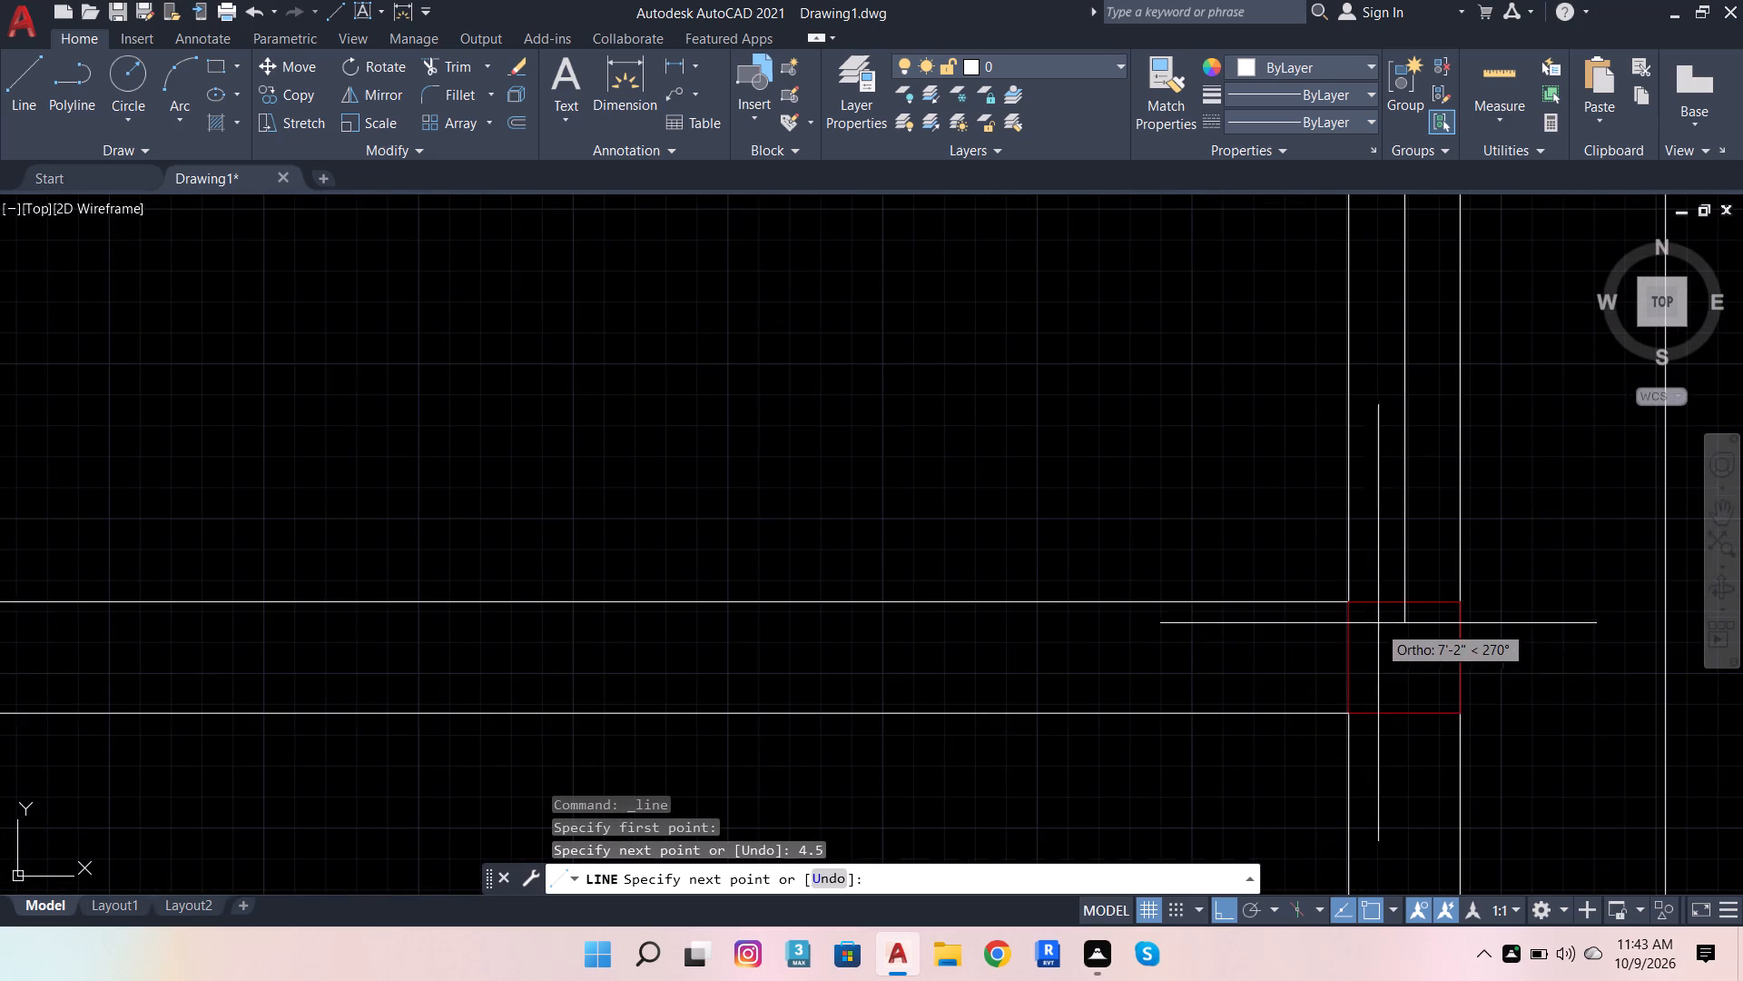
scroll(1391, 627, up, 2)
click(1393, 629)
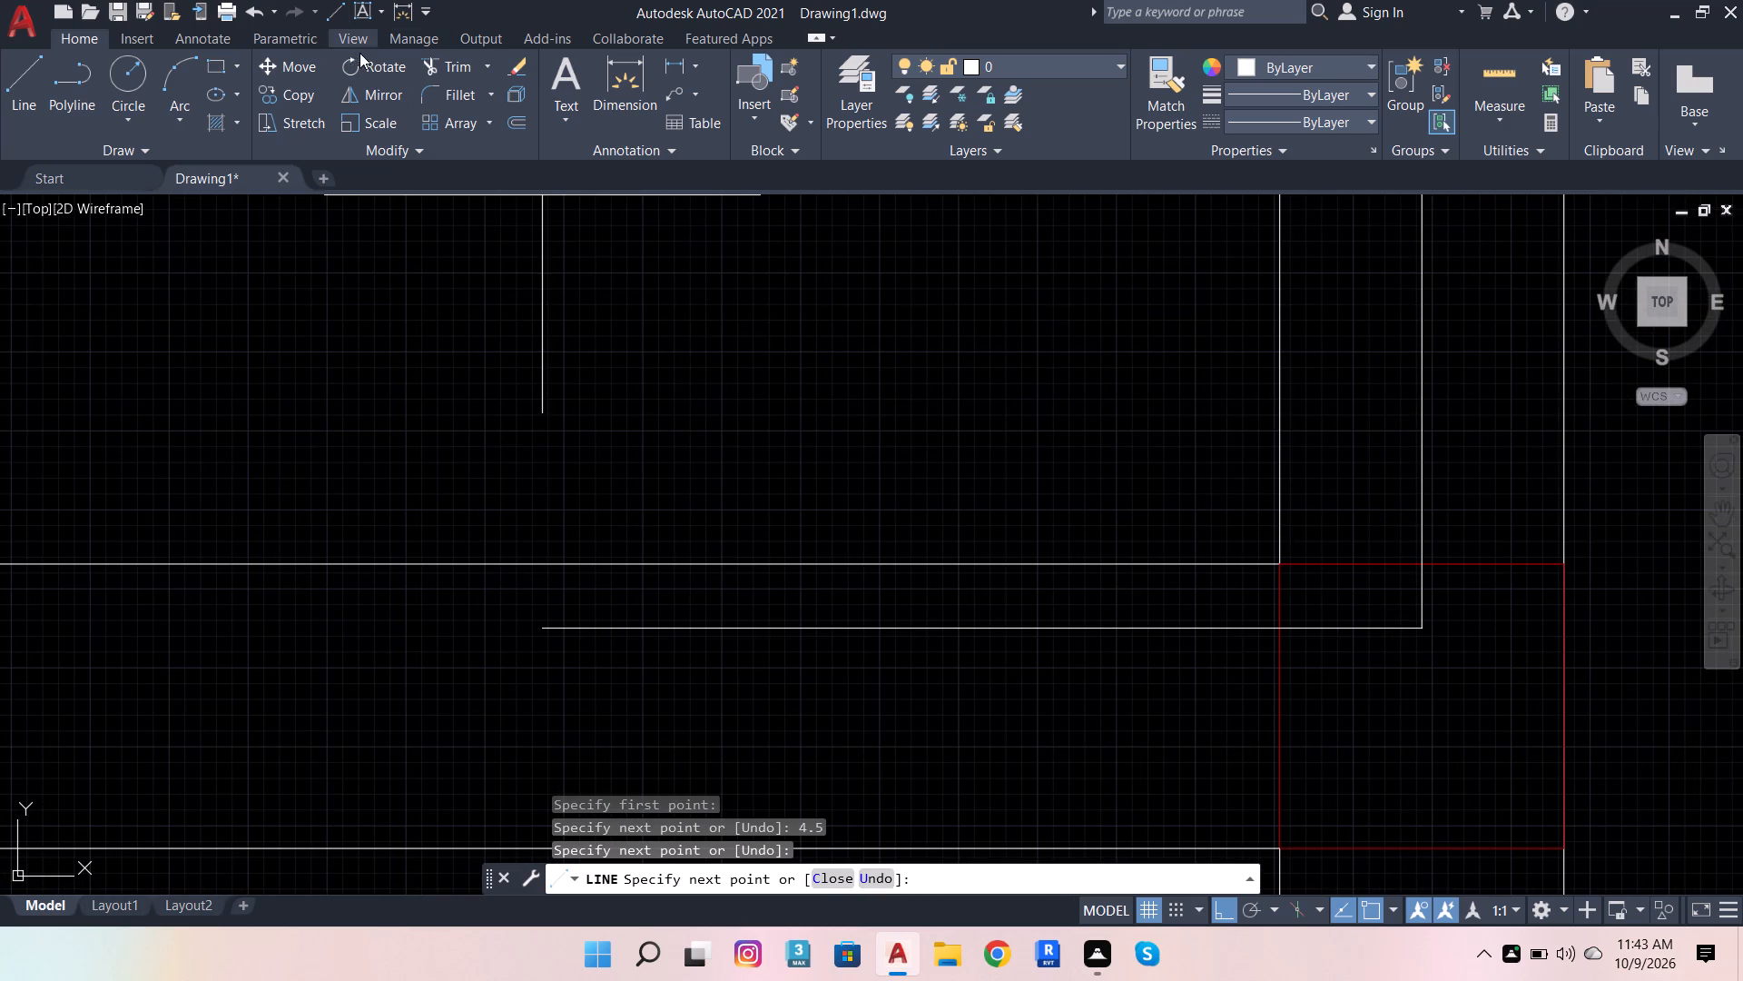
Trim the new and old east wall inner lines above the column block and extend the partition's north line to the new face.
click(443, 68)
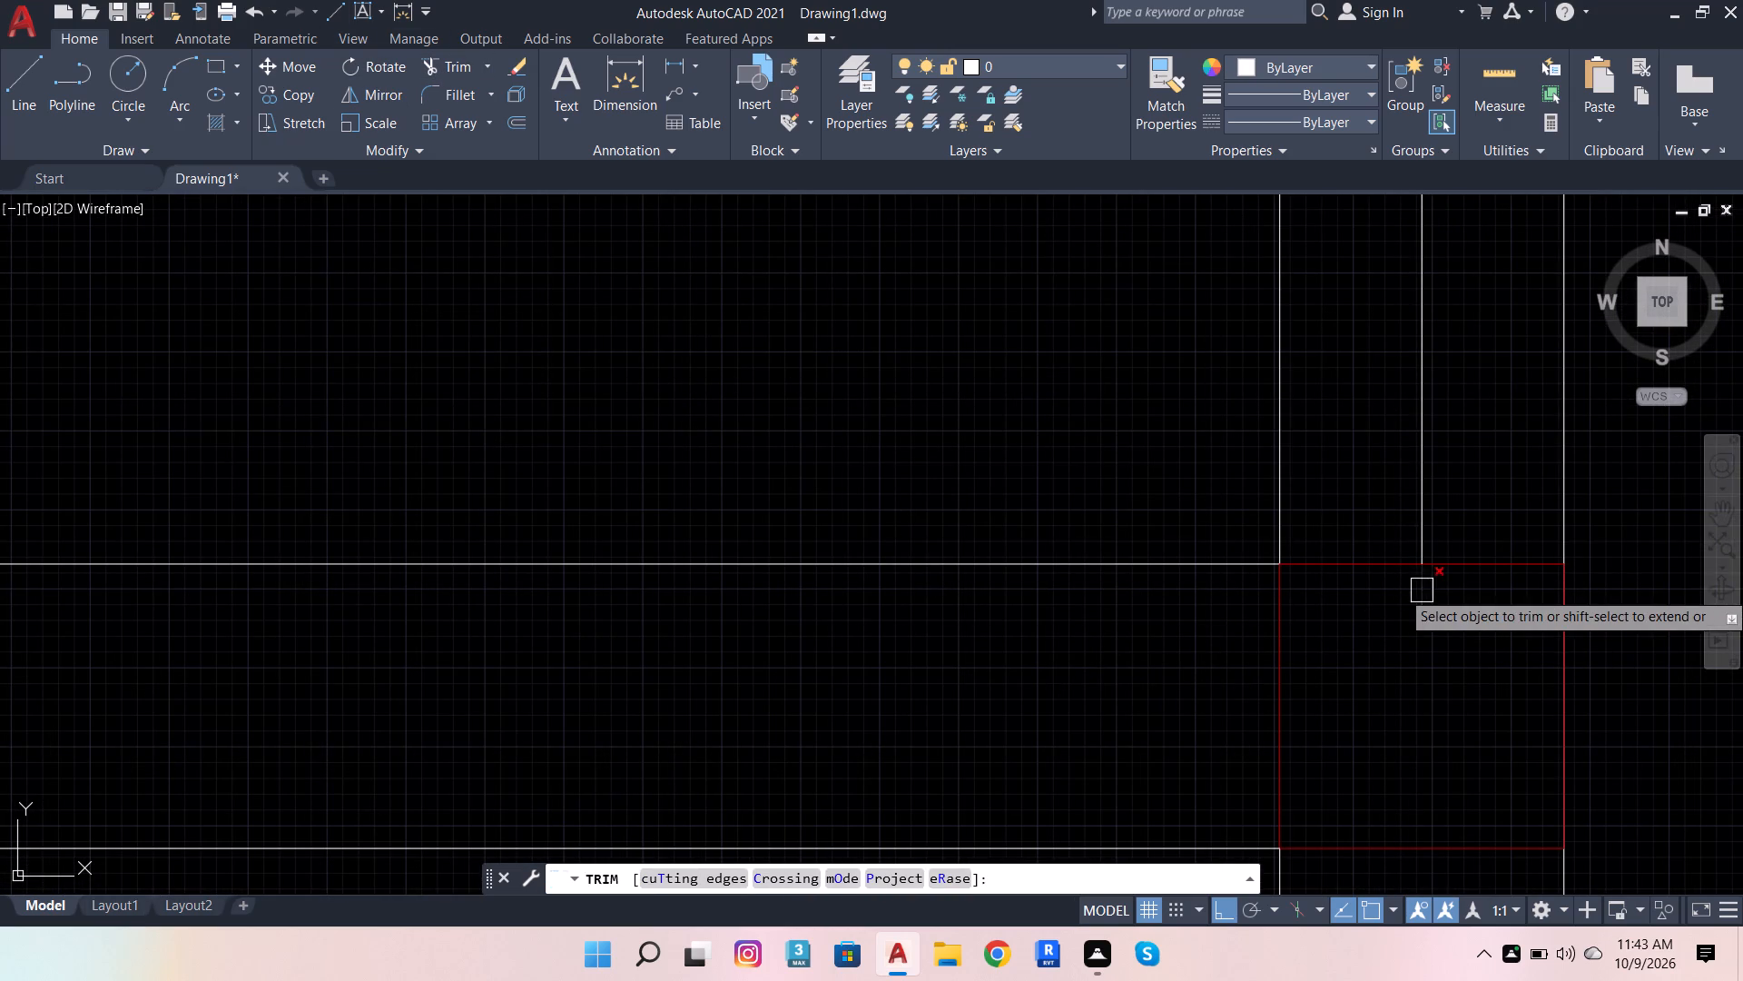
click(1422, 590)
click(1293, 470)
click(1249, 481)
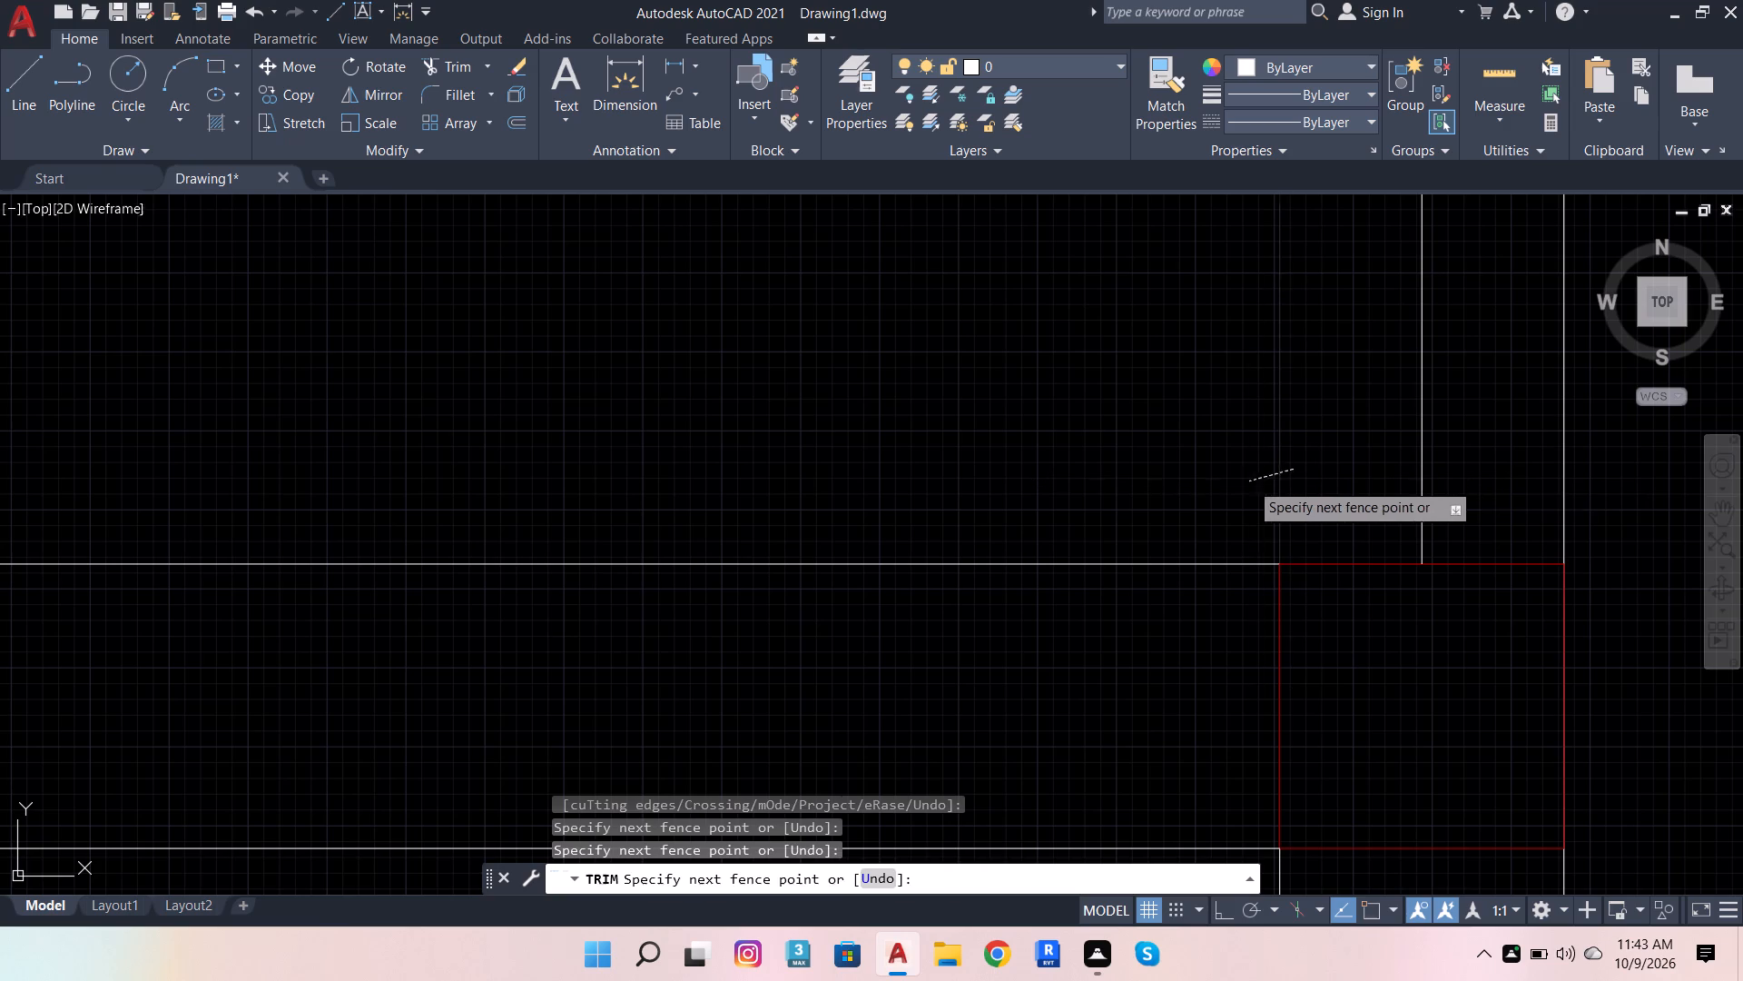
shift+click(1225, 570)
Extend the north wall's inner line to the new east inner face and trim the leftover segments at the northeast corner.
scroll(1345, 720, down, 6)
scroll(1324, 584, up, 3)
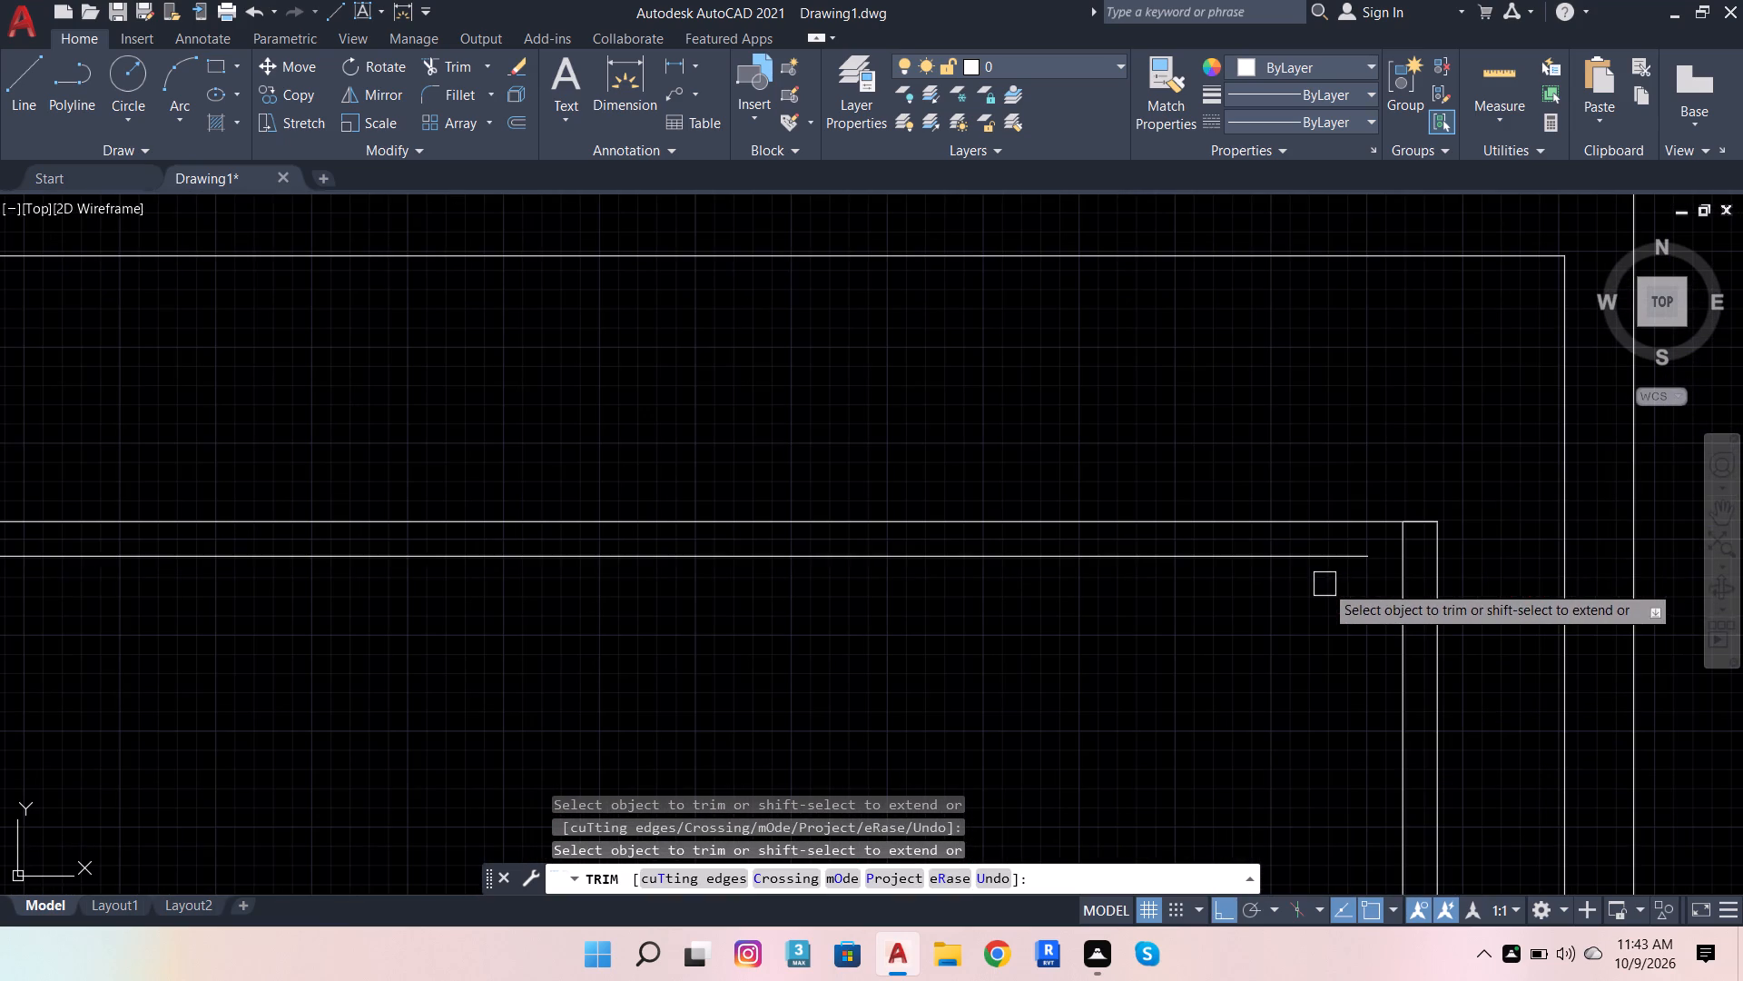
shift+click(1332, 560)
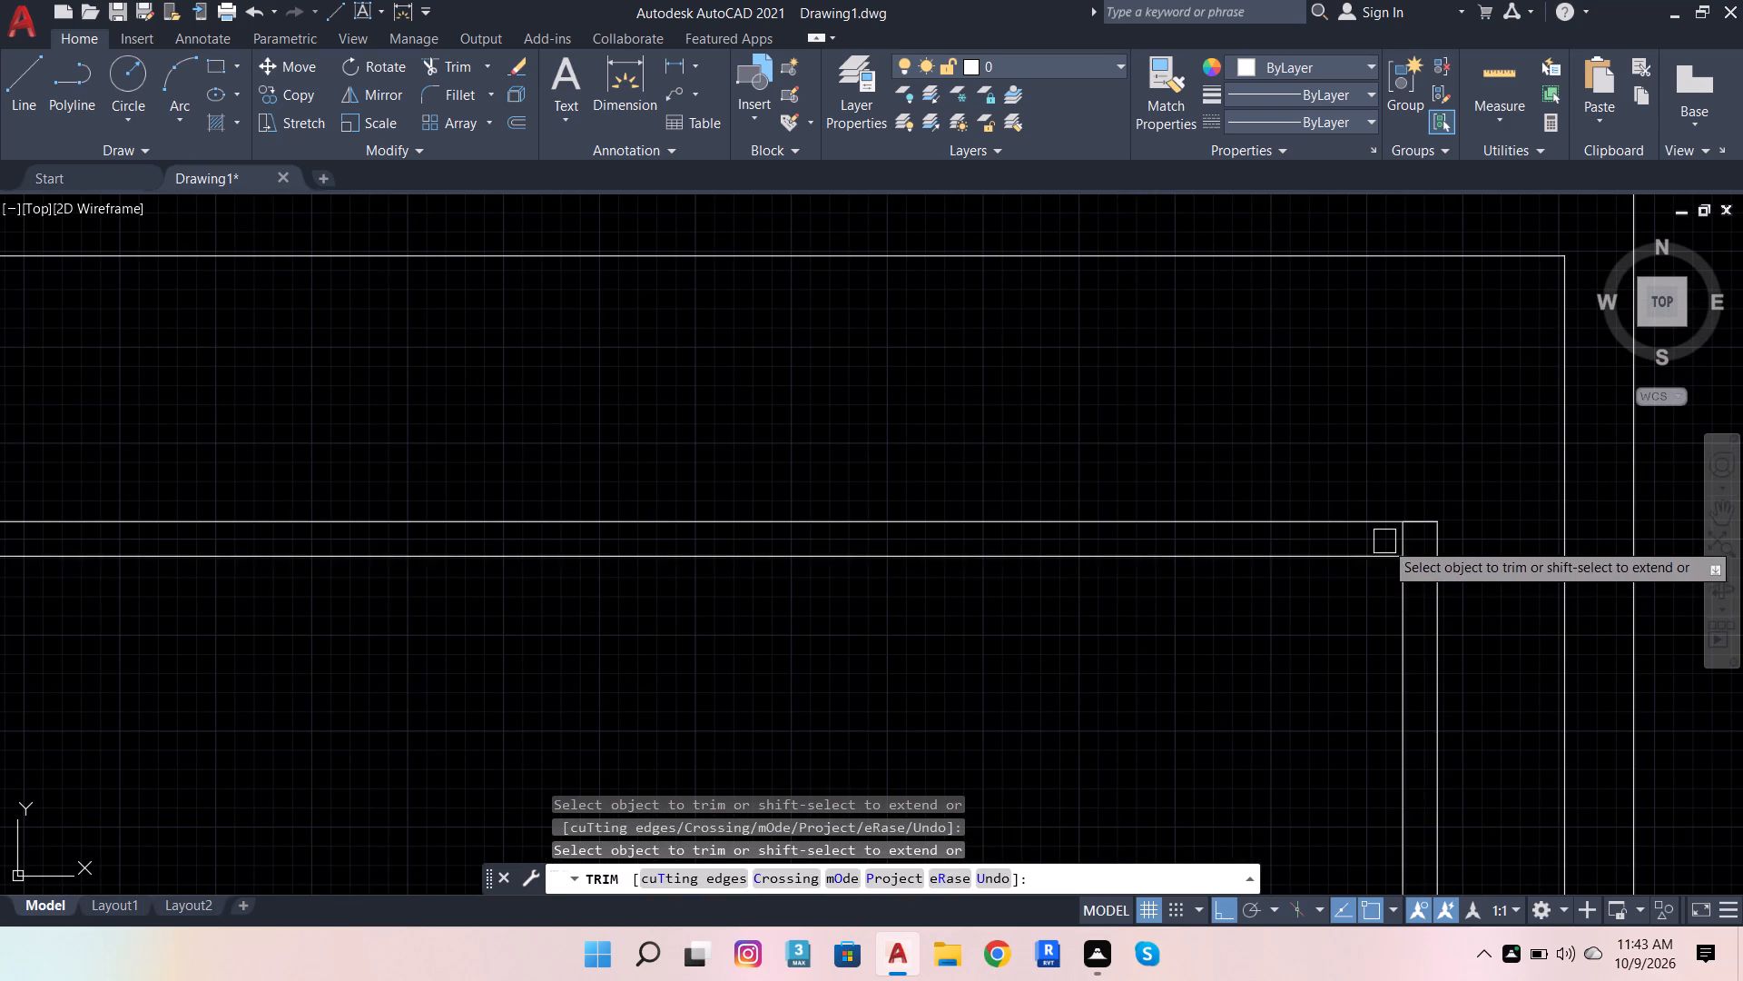
click(1405, 540)
scroll(1272, 421, down, 4)
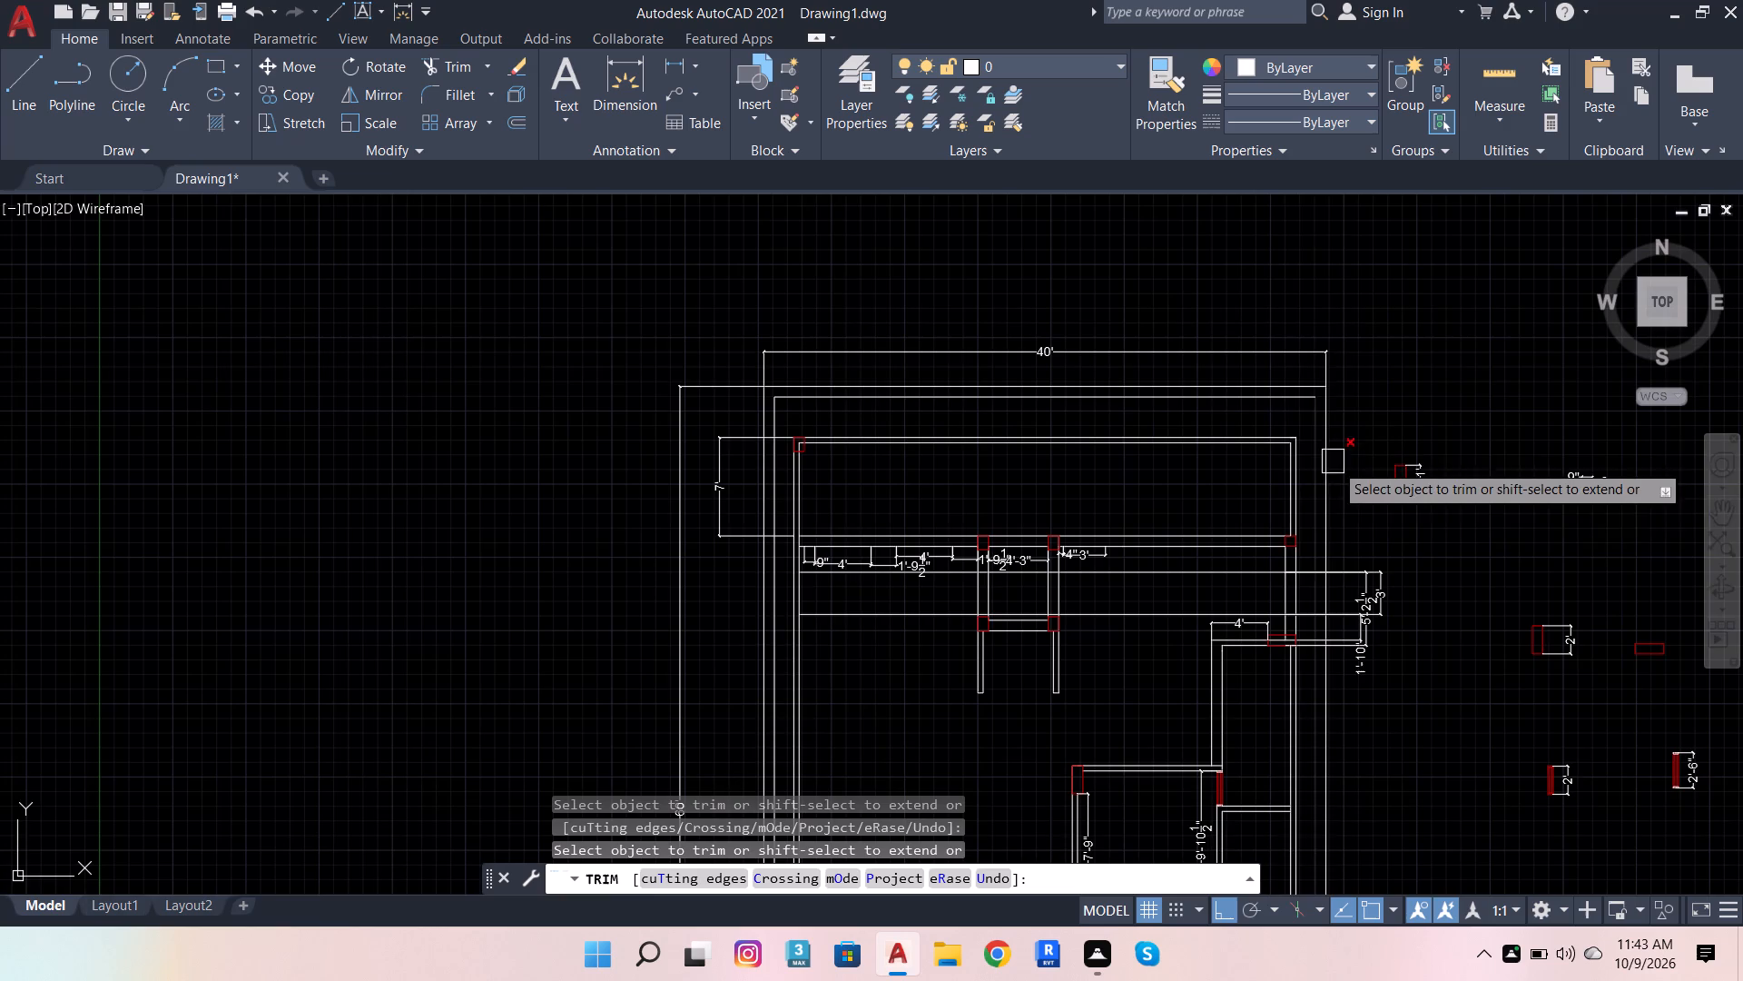
scroll(1321, 454, up, 3)
scroll(1217, 390, up, 3)
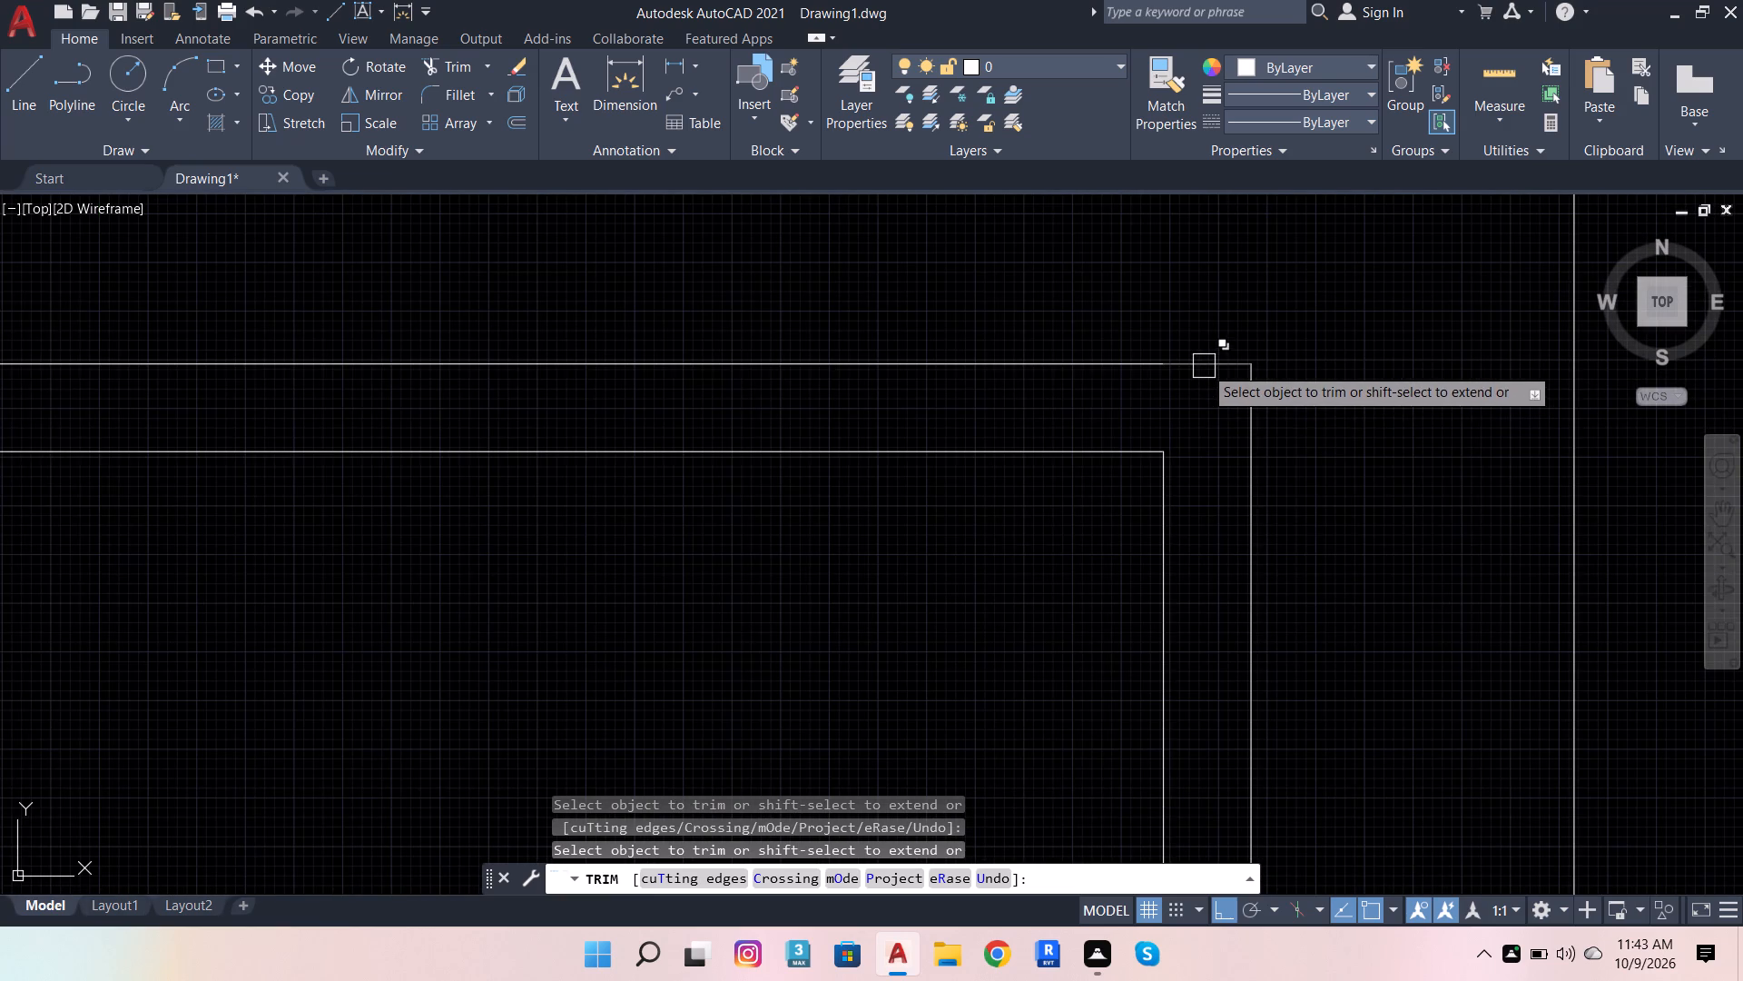
click(1204, 366)
click(1286, 440)
scroll(1317, 408, down, 4)
key(Escape)
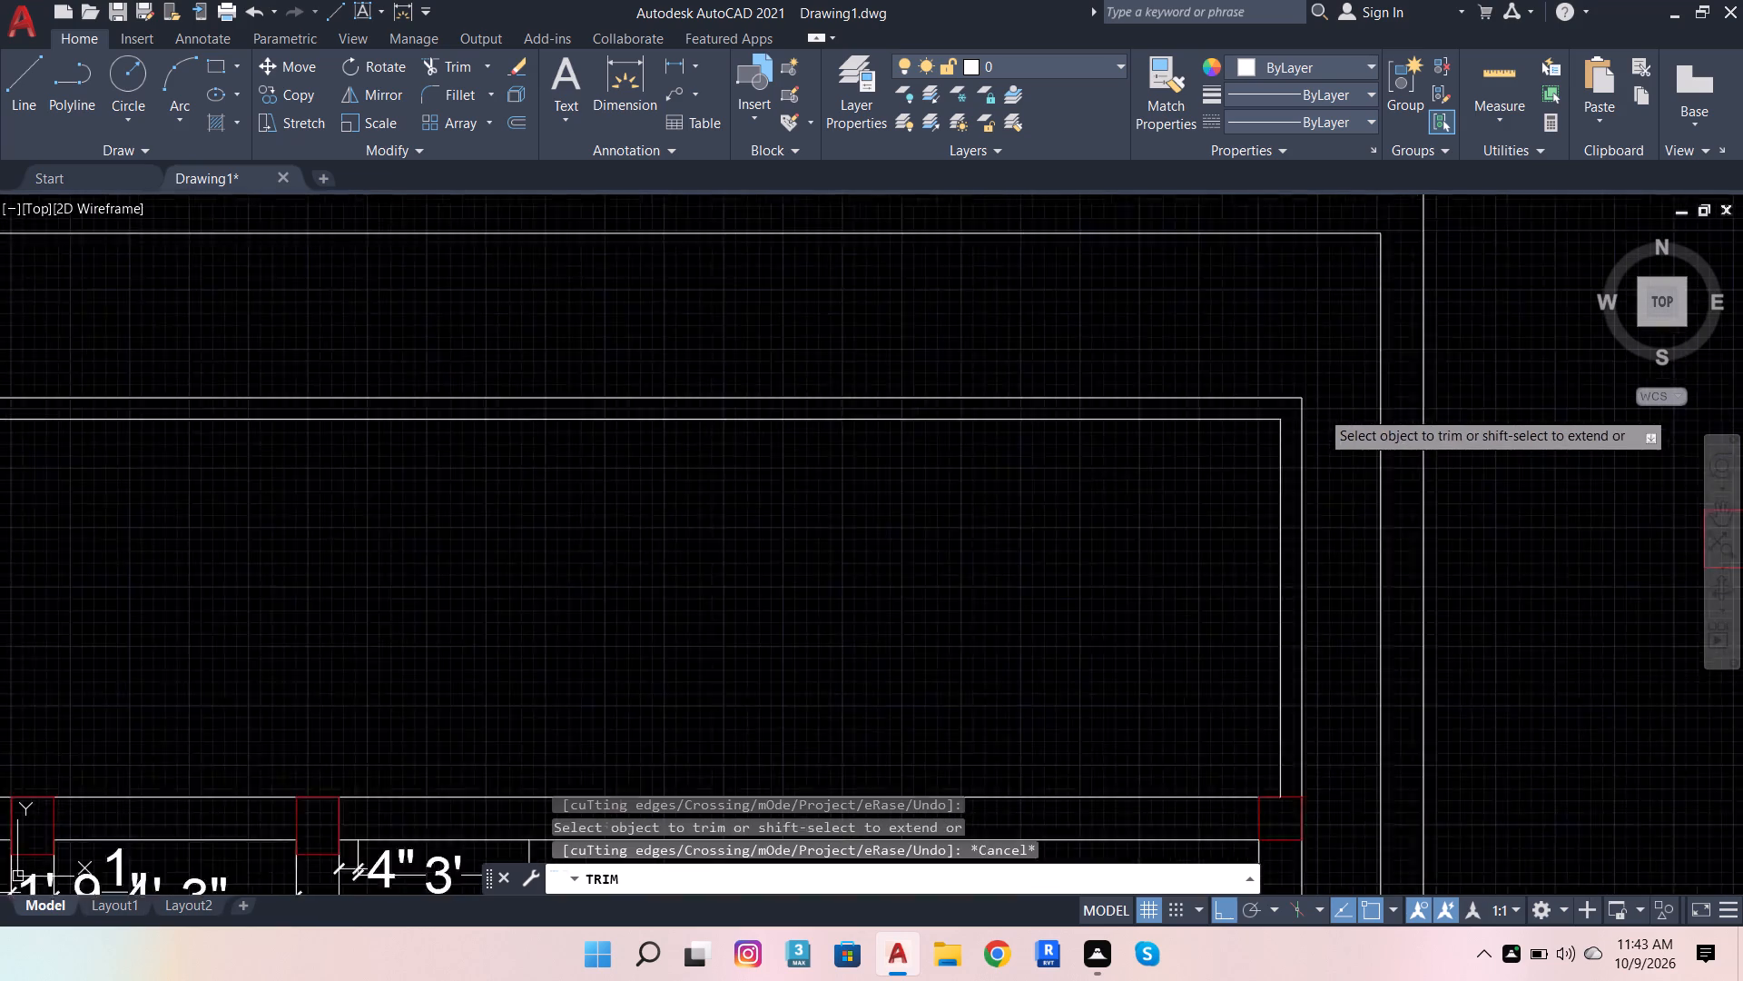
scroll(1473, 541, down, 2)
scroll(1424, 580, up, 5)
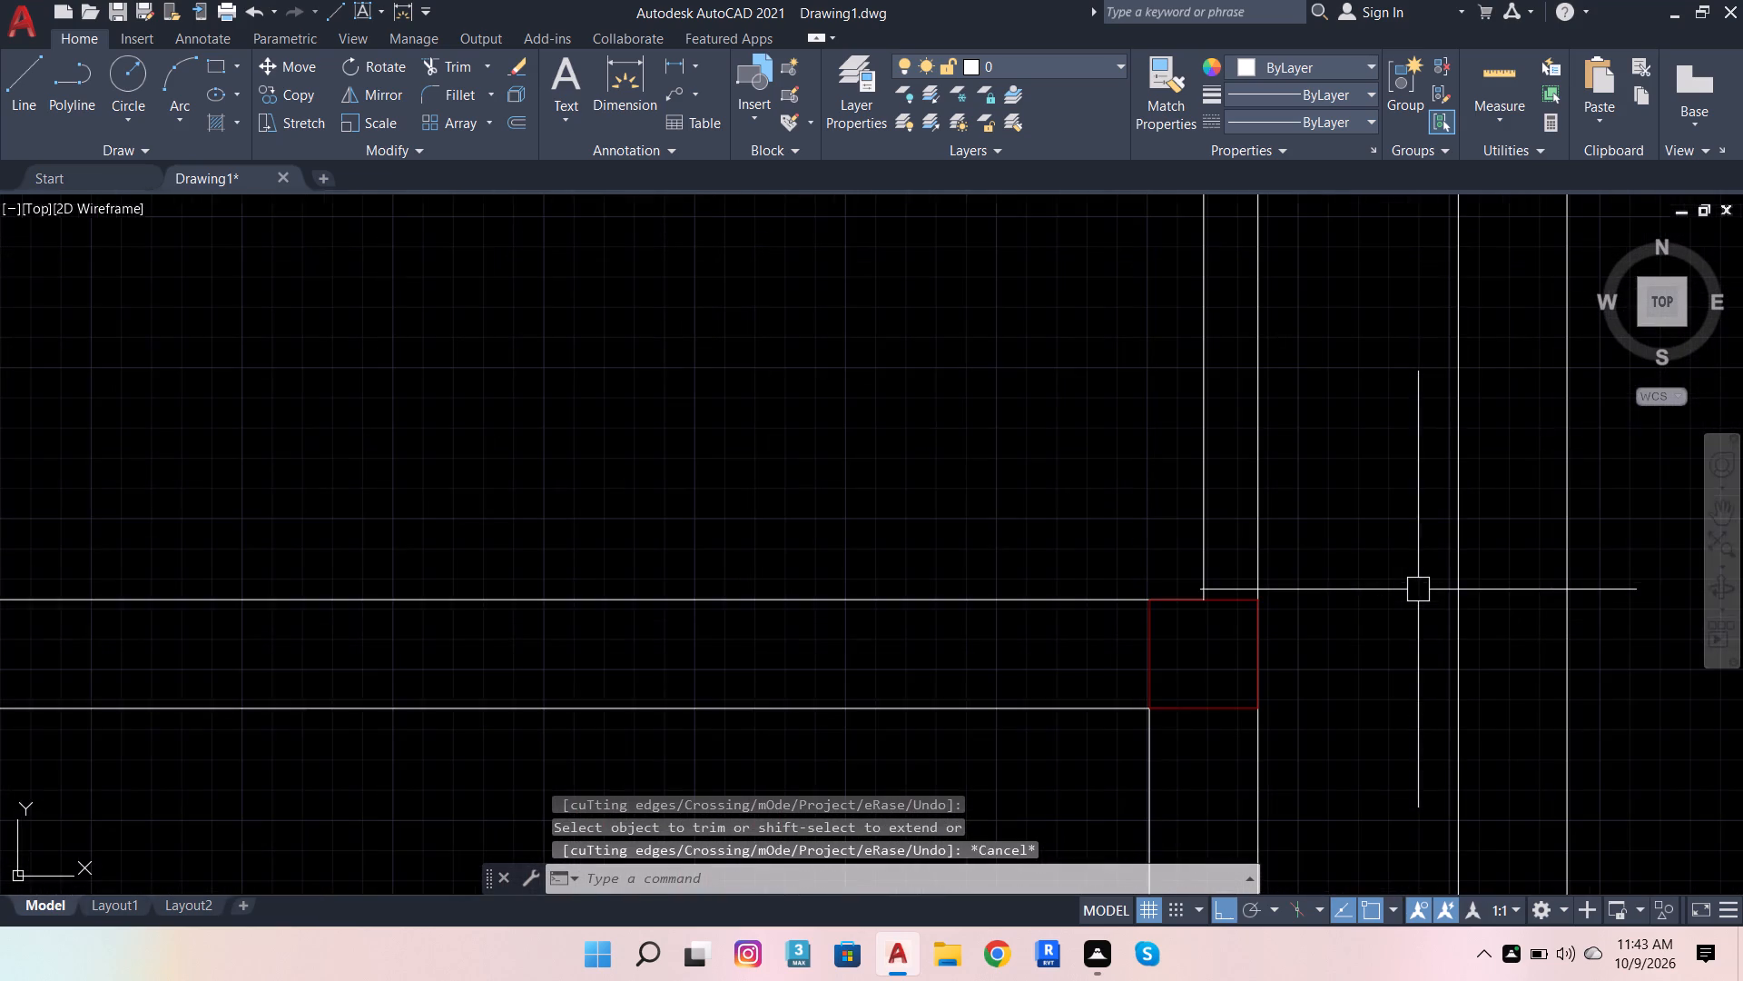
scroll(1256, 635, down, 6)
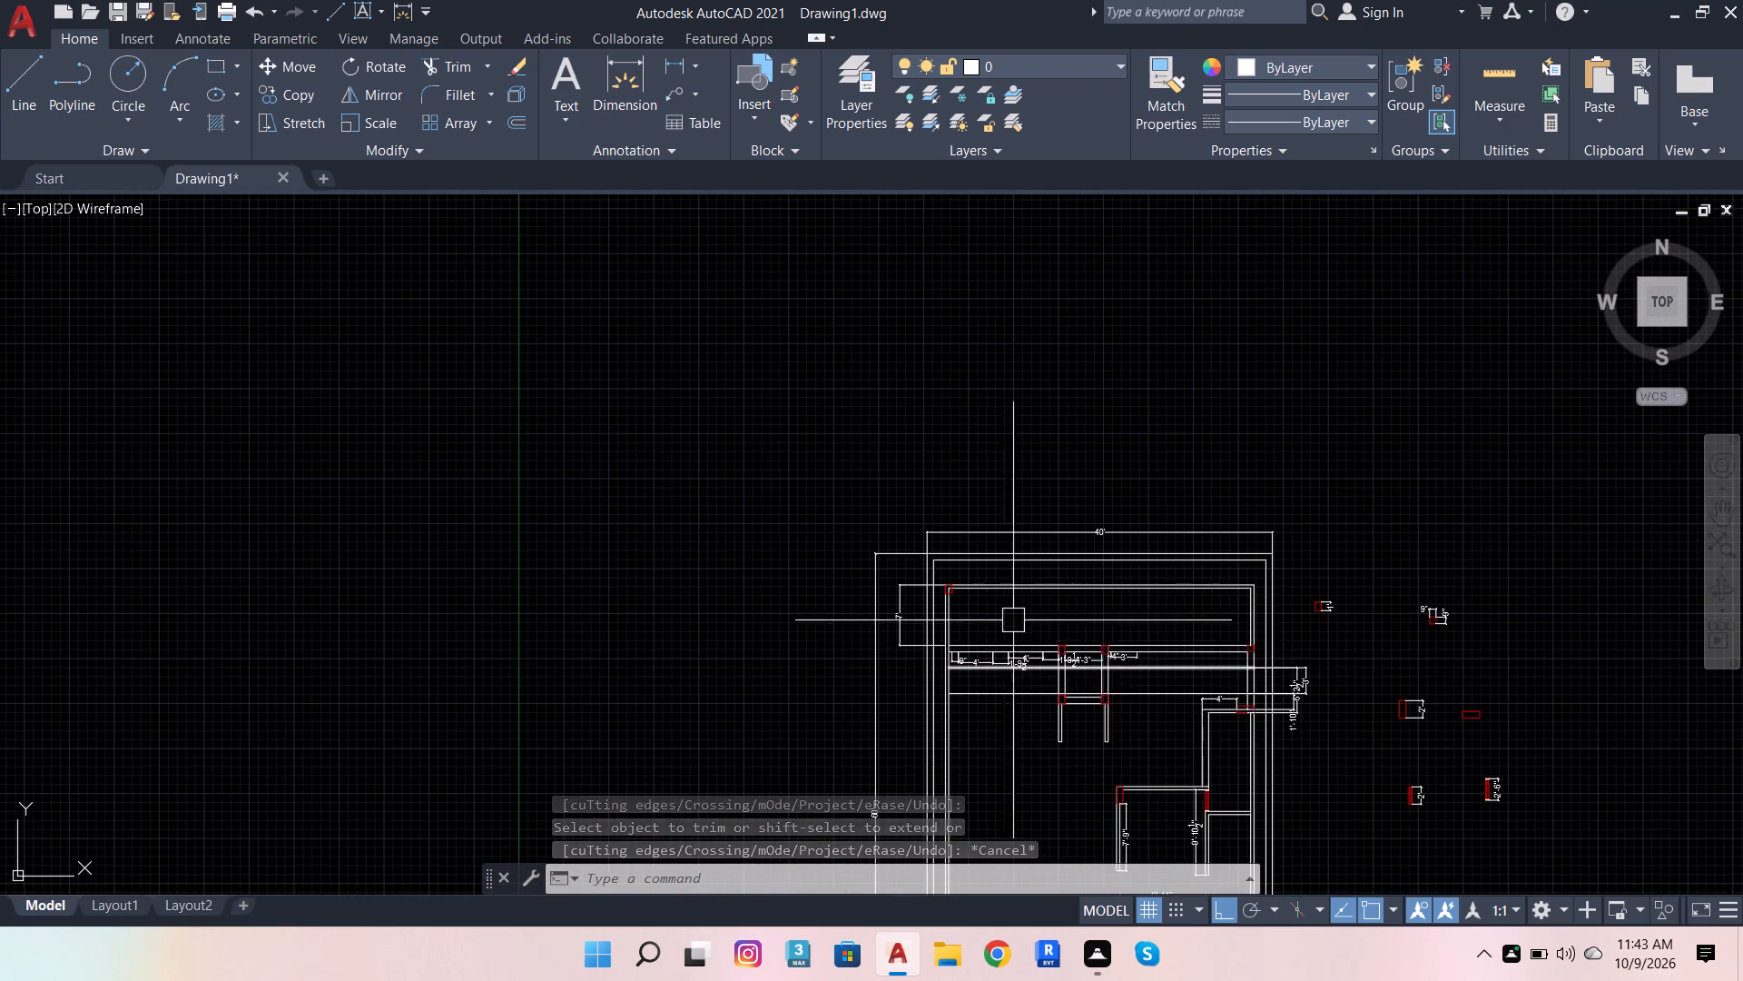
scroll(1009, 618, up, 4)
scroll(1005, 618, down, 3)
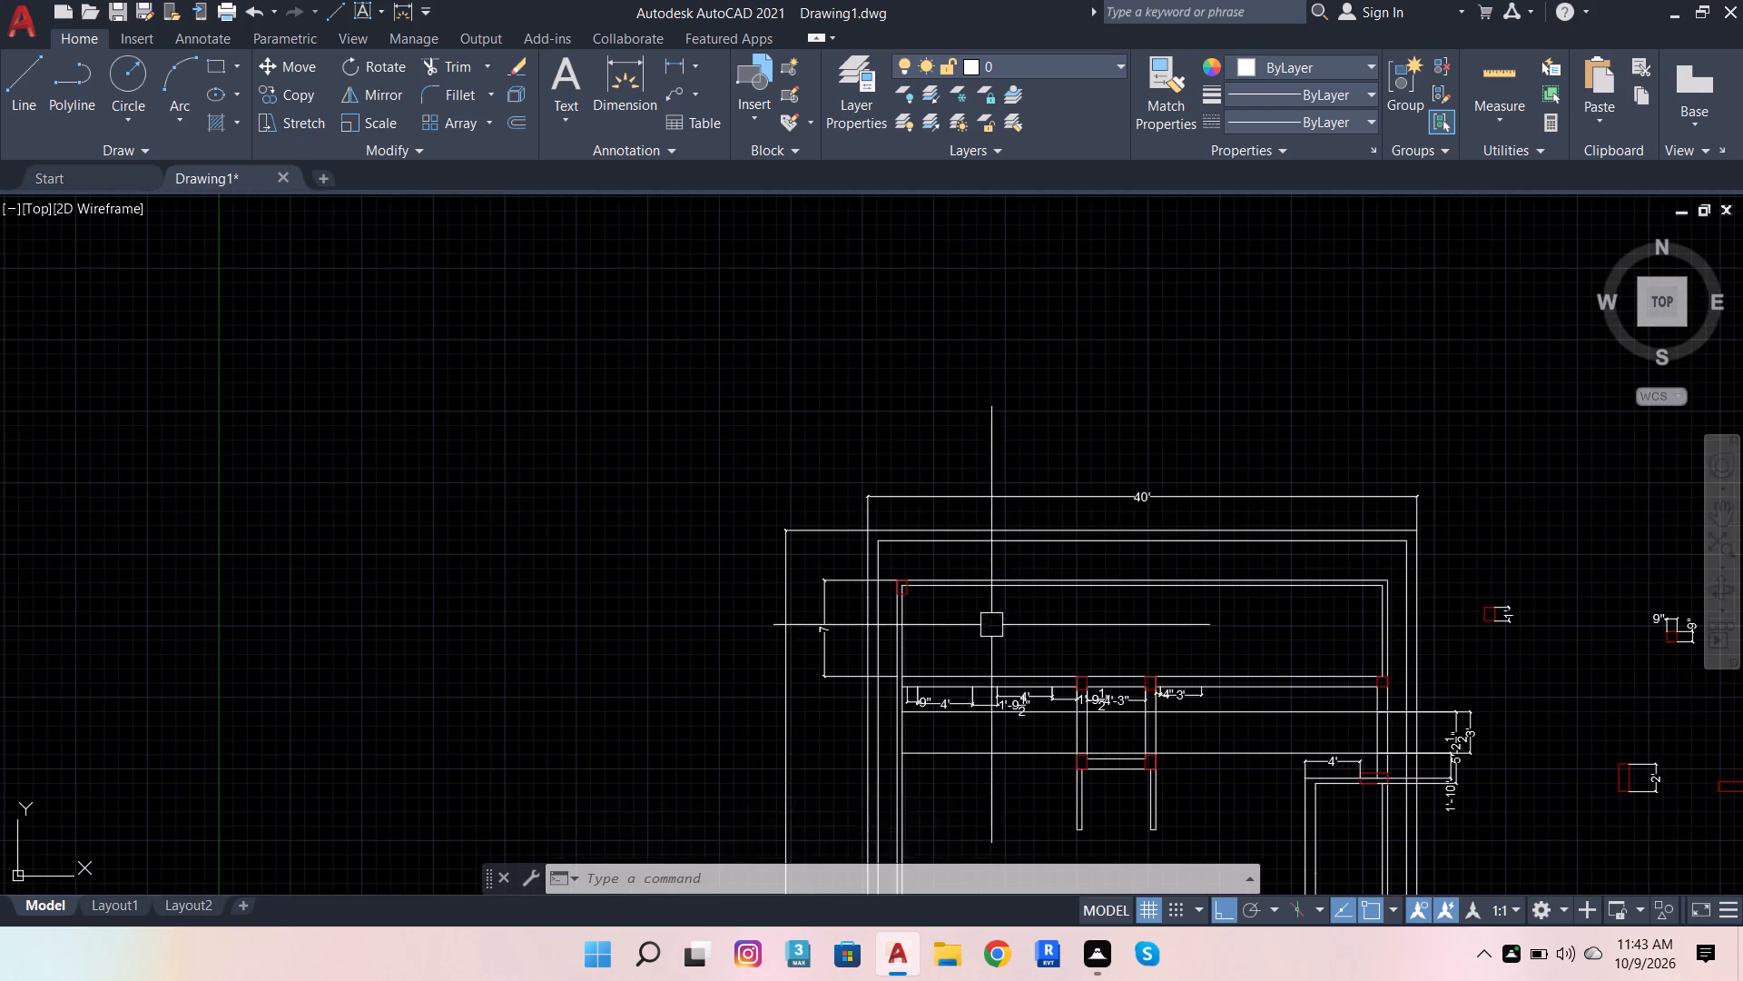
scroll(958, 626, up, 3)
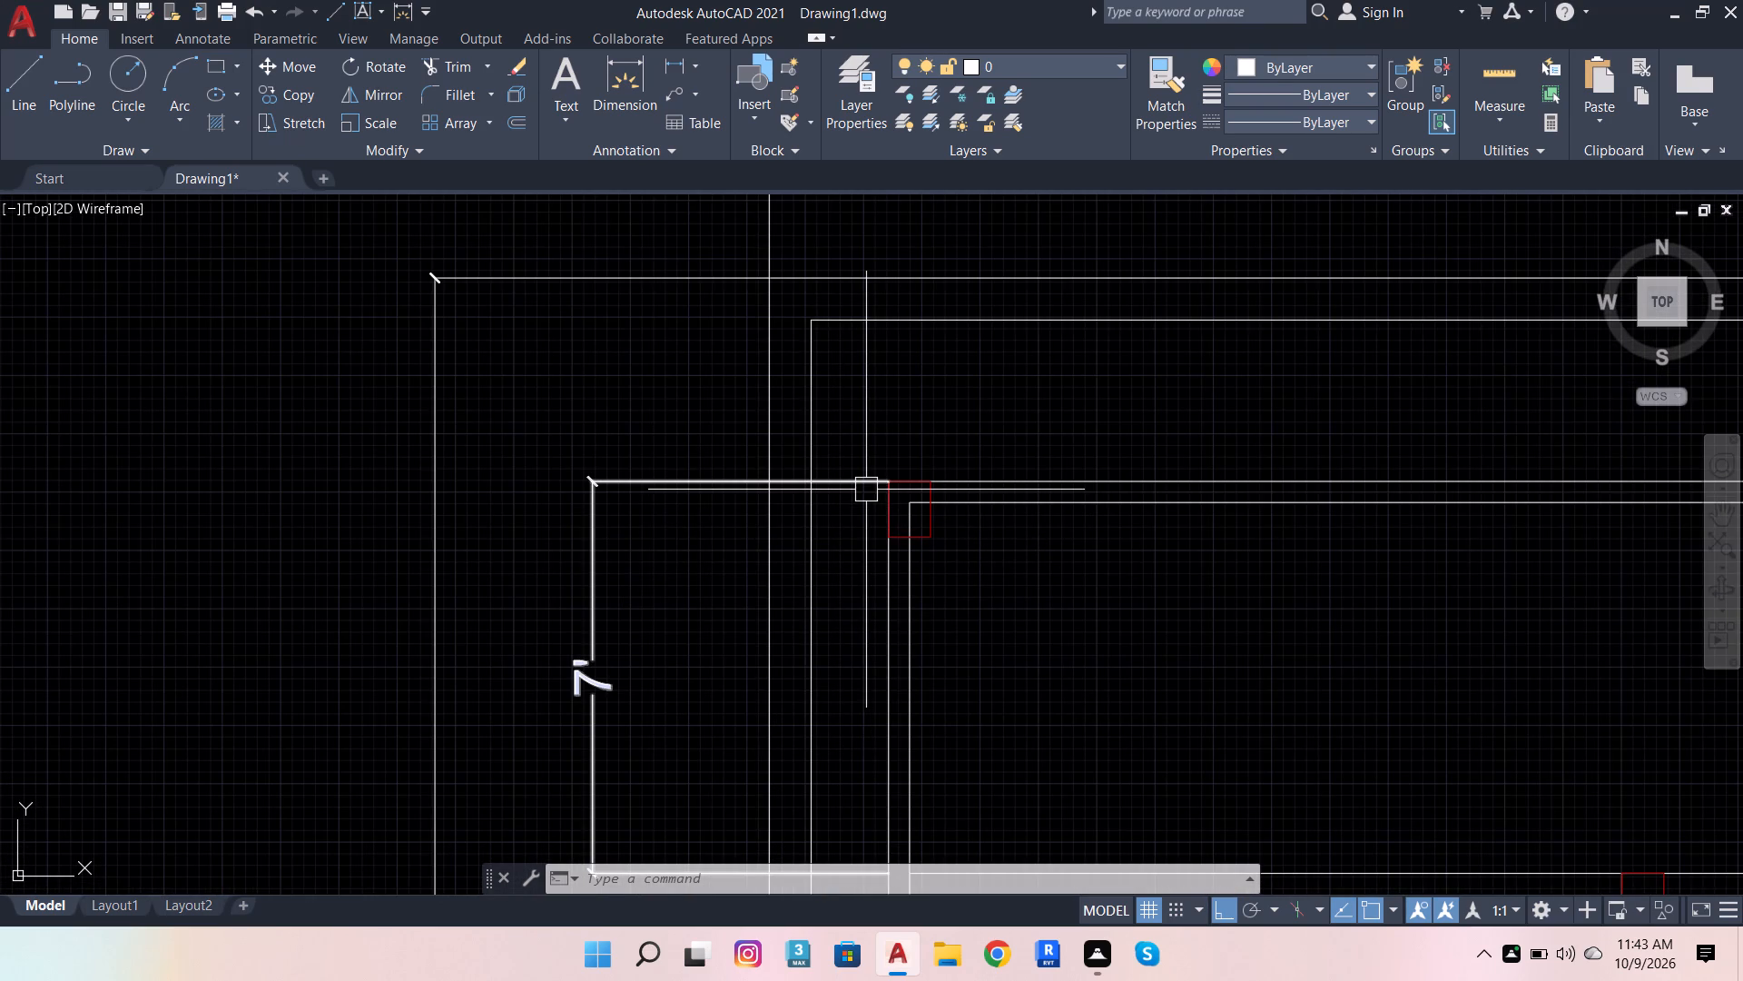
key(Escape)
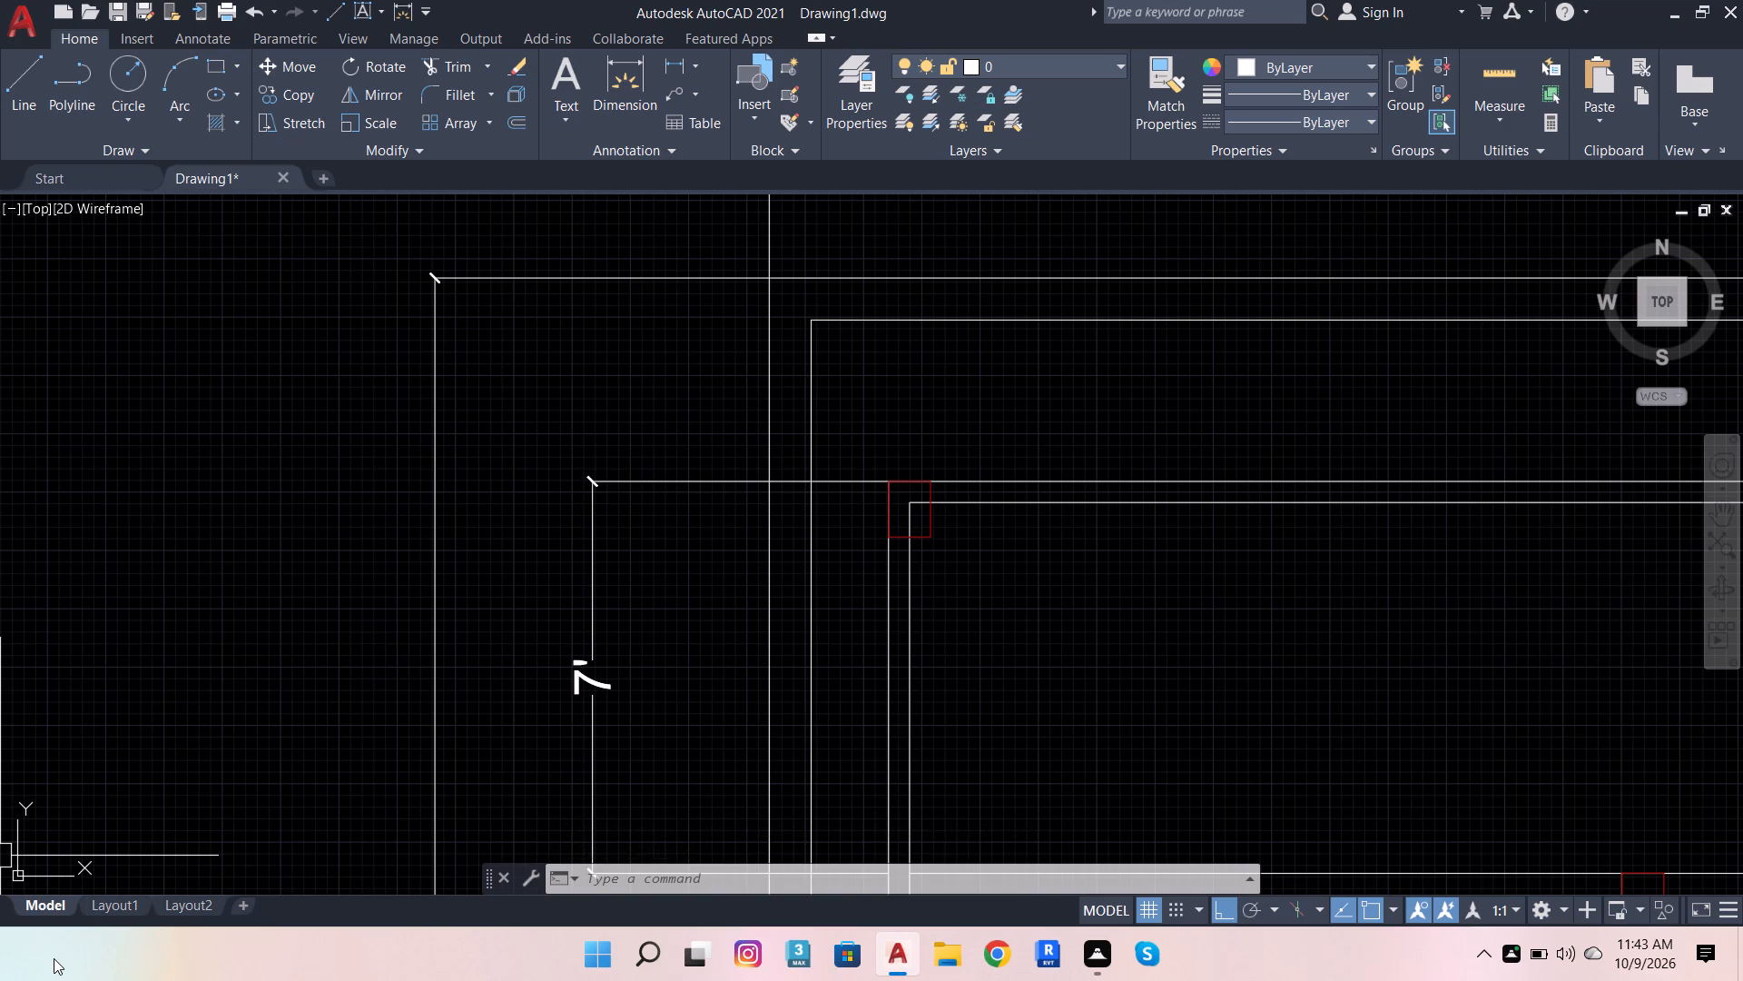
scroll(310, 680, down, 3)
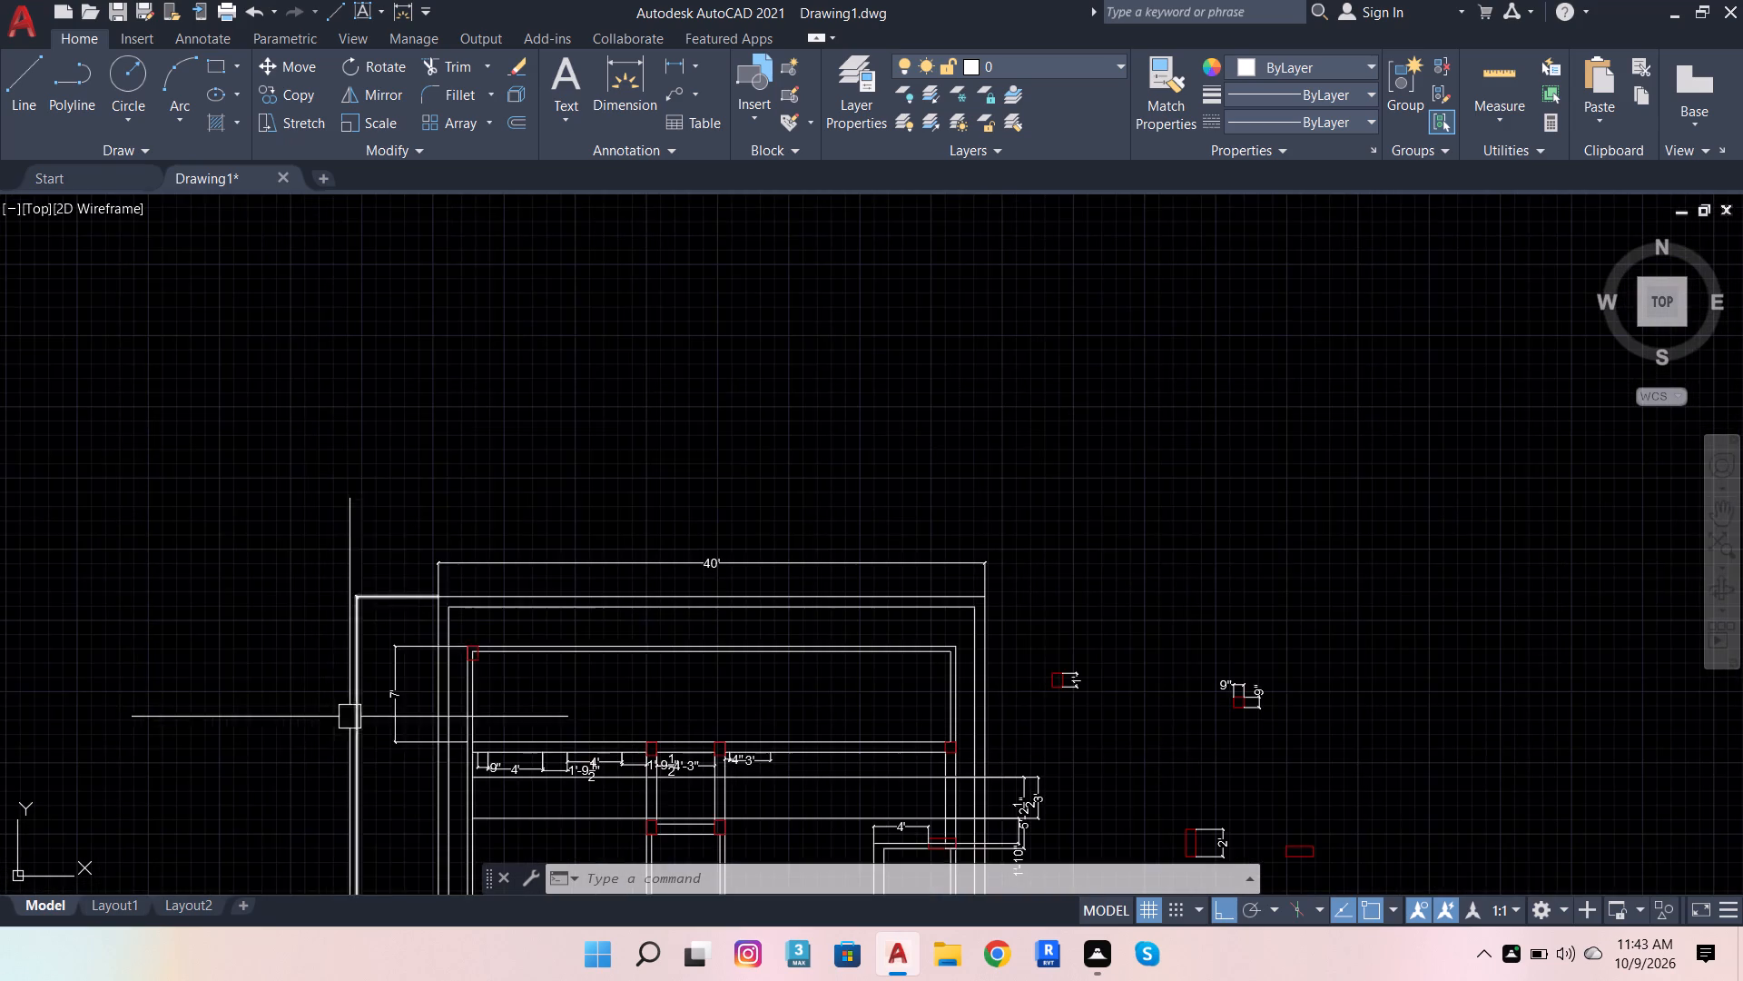
Copy the northwest corner's red column block to the northeast outer wall corner, aligning their northeast corner points.
scroll(446, 651, up, 3)
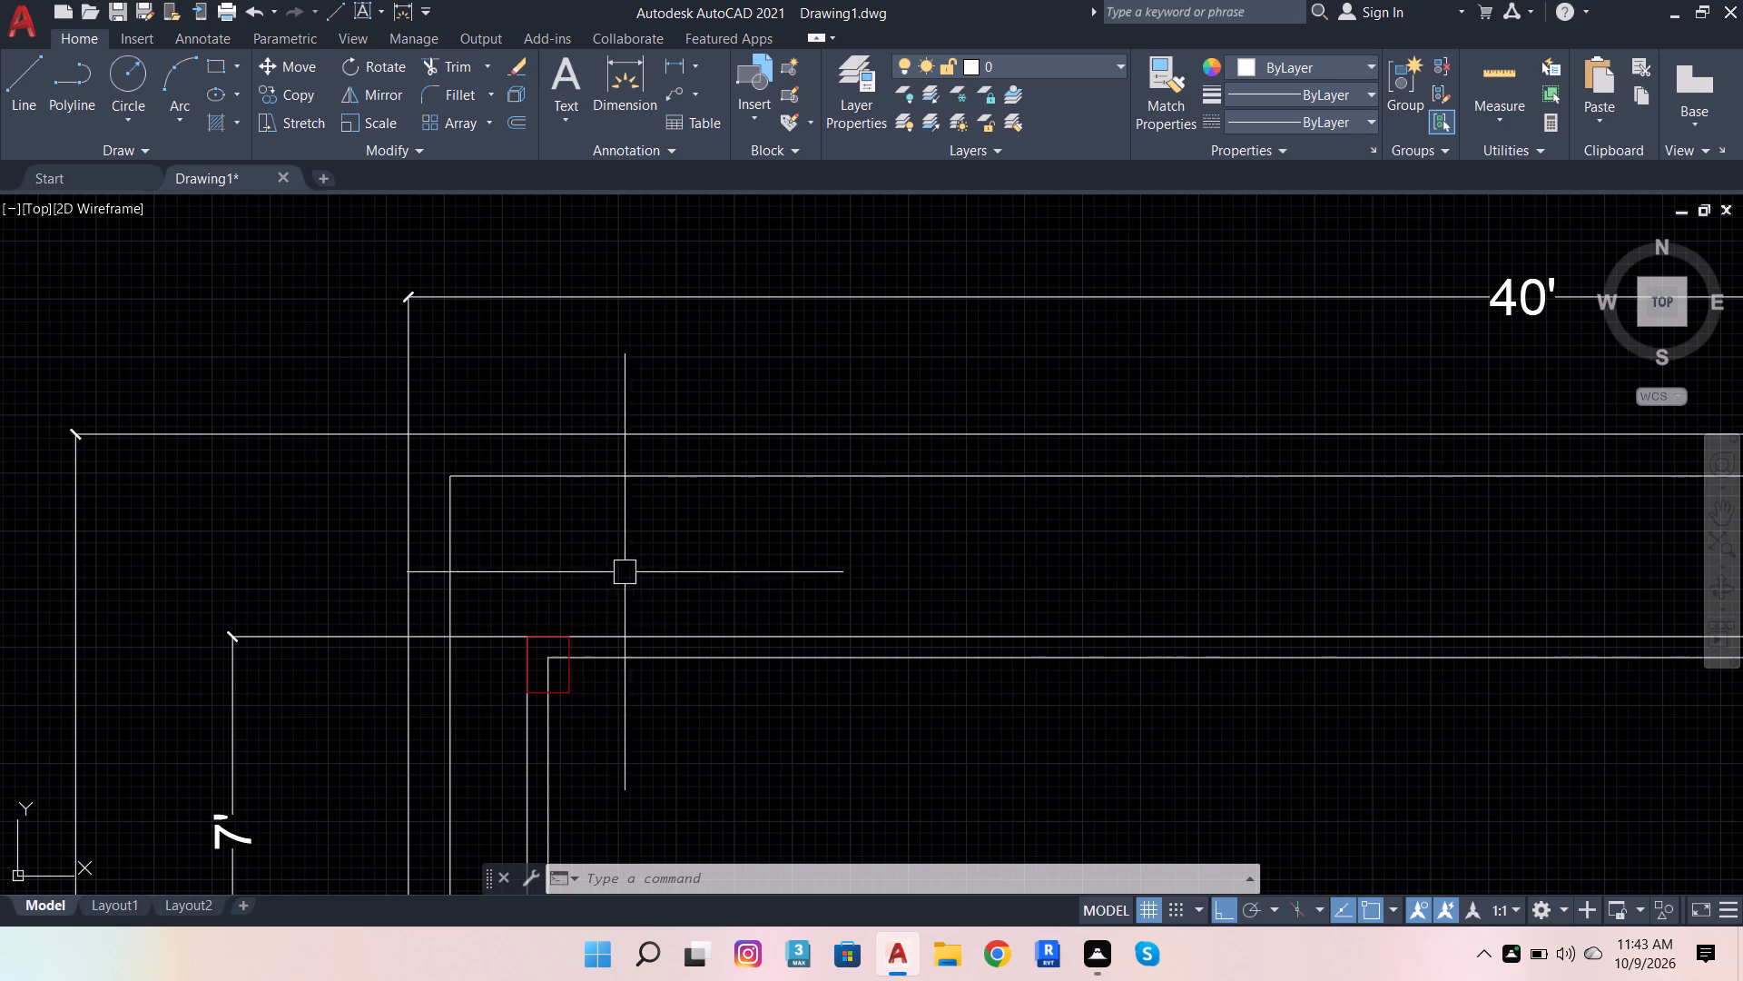
scroll(576, 763, down, 2)
scroll(563, 758, up, 4)
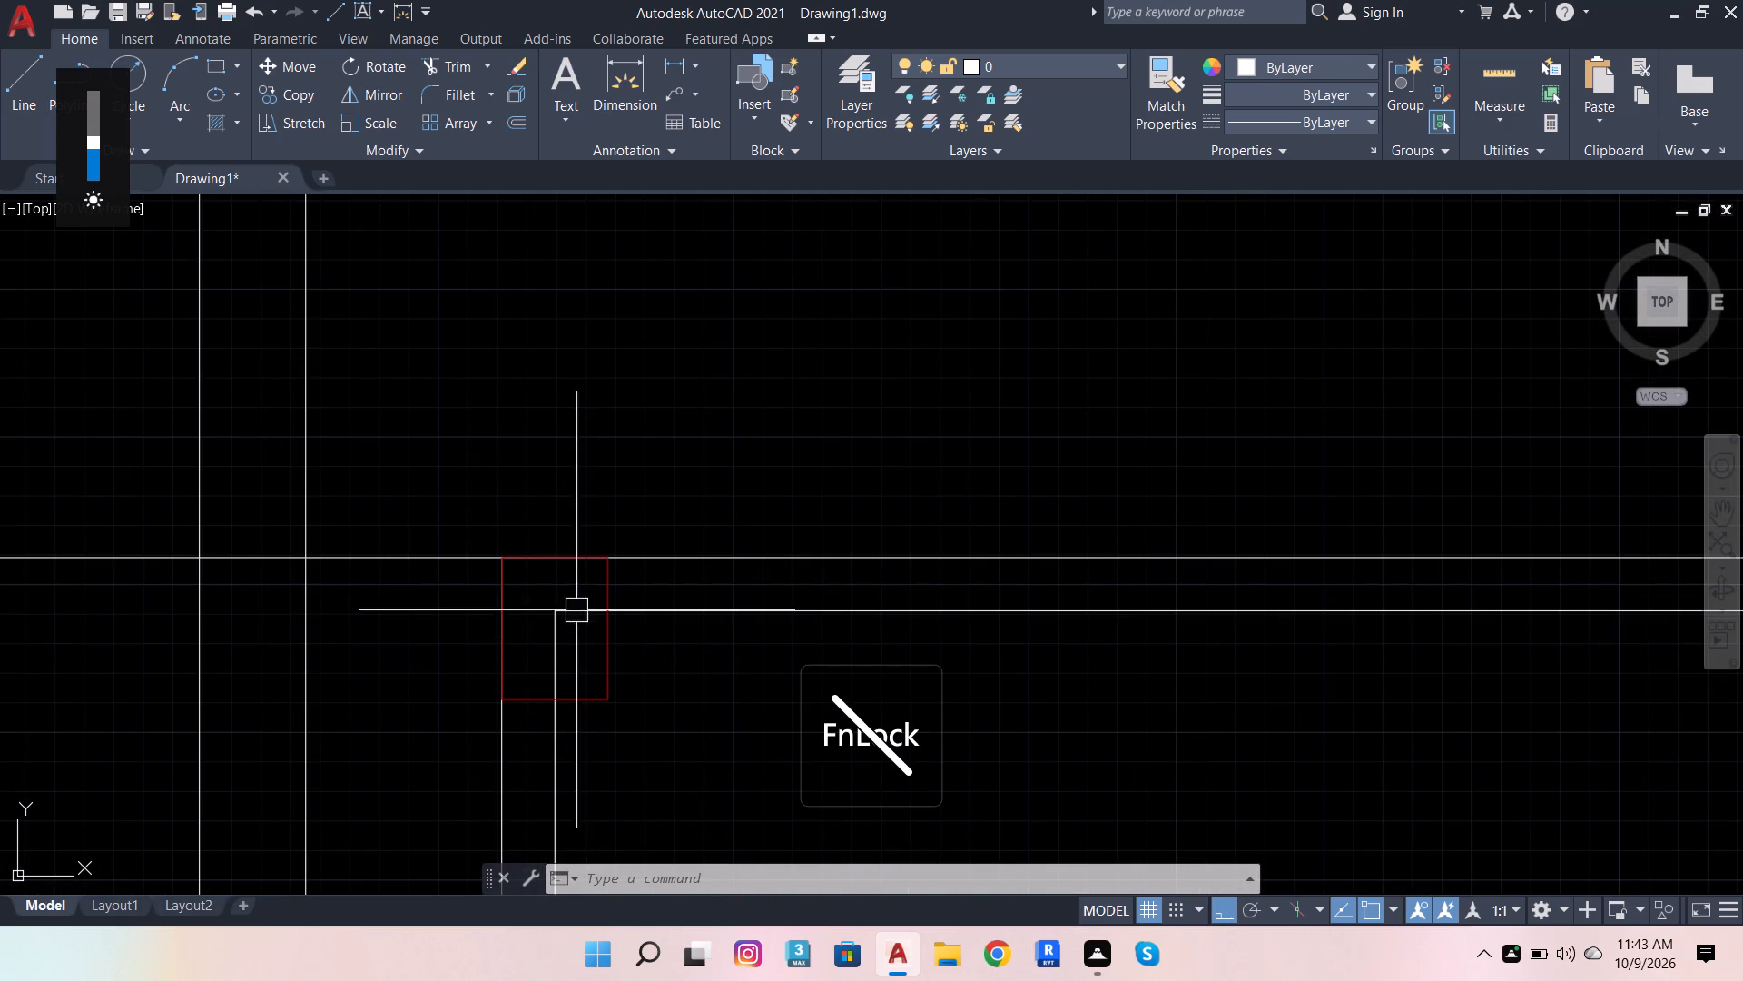
scroll(589, 565, up, 3)
click(665, 604)
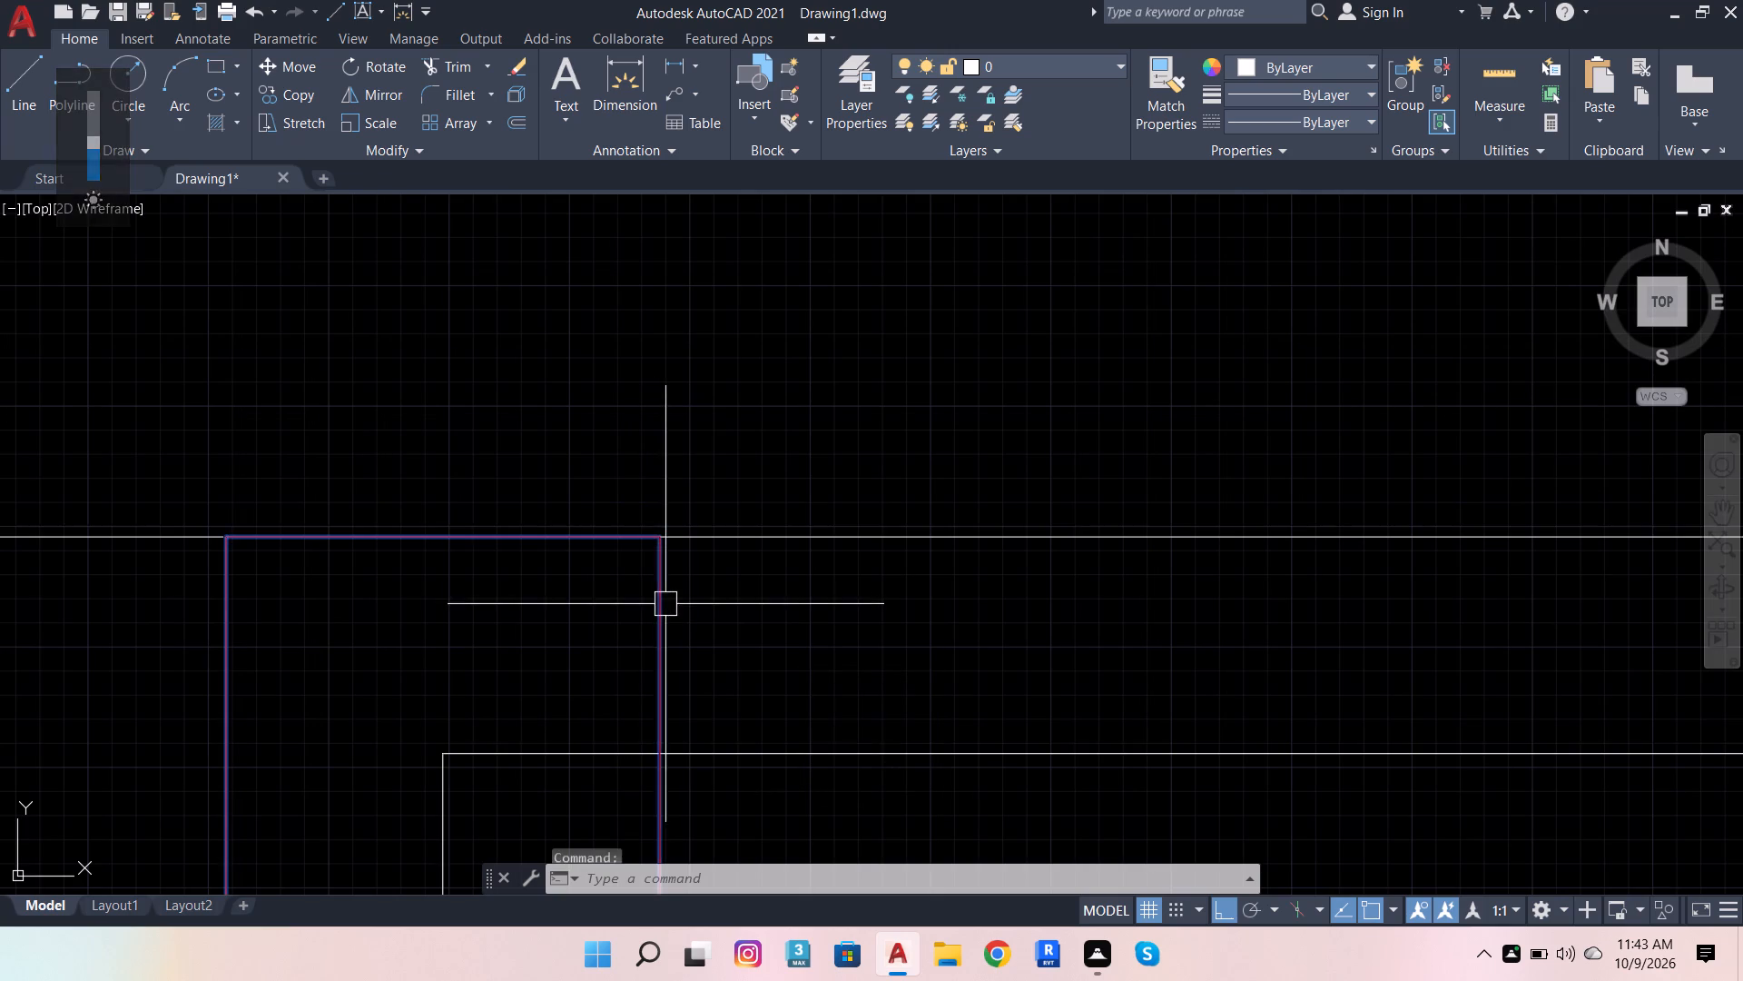
click(300, 91)
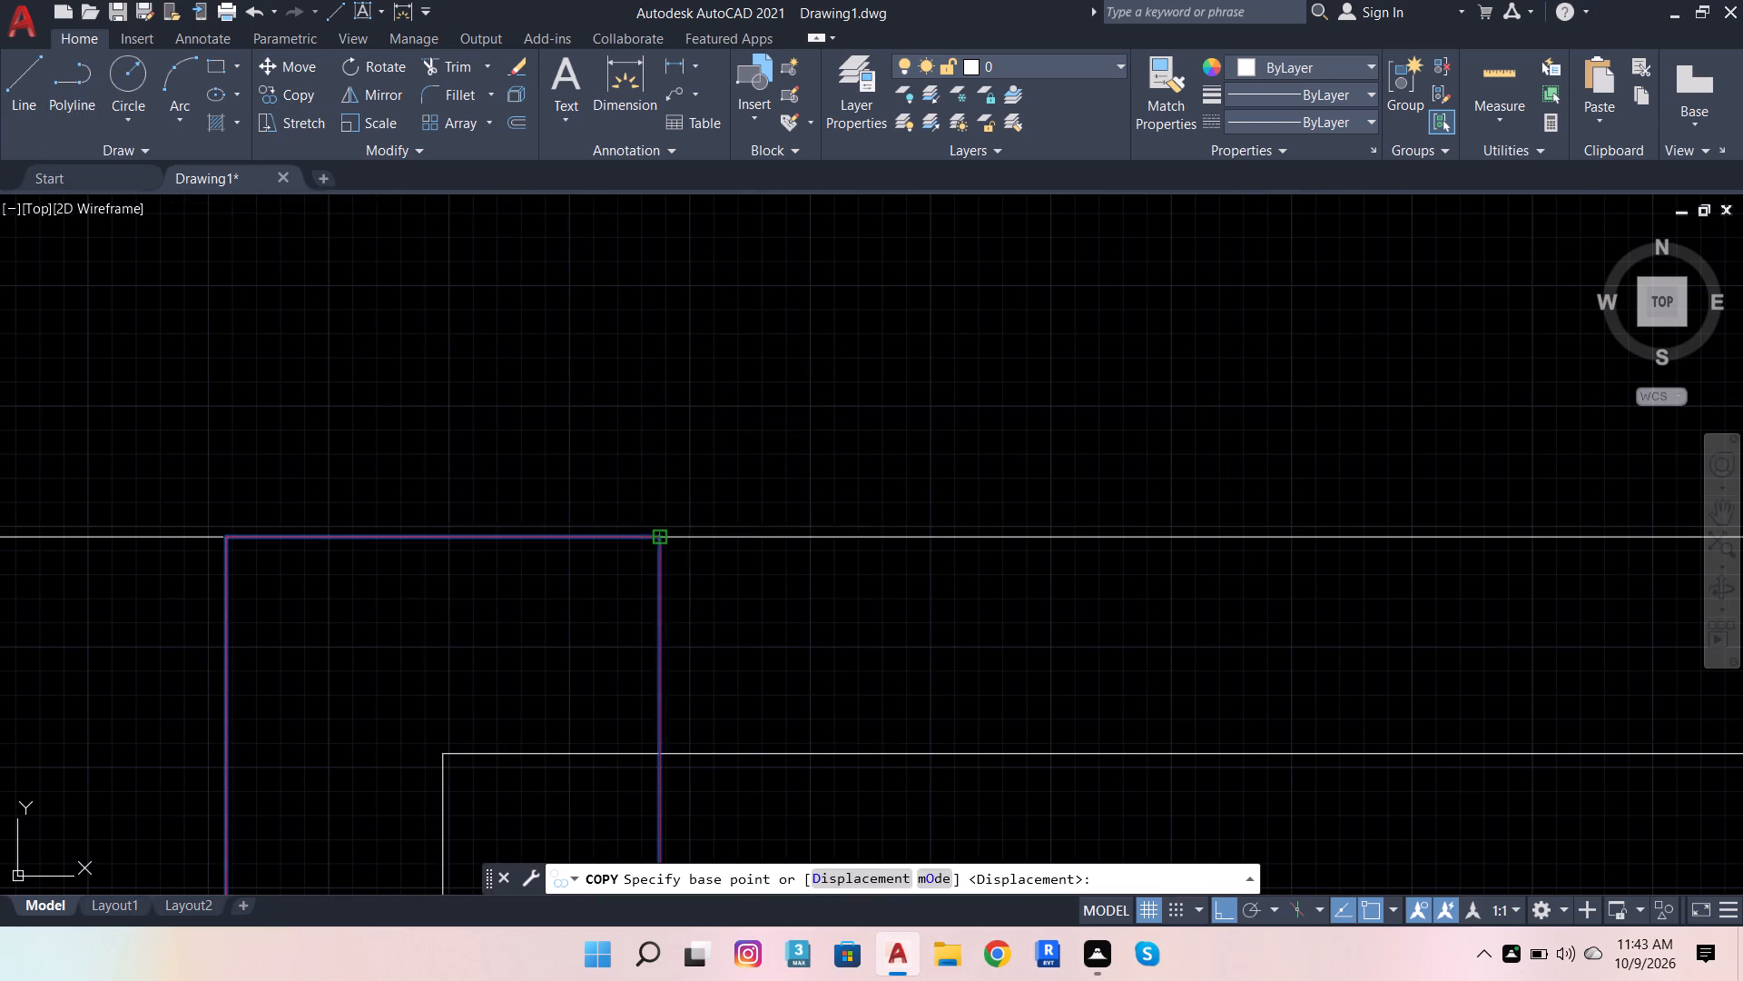
click(655, 541)
scroll(505, 510, down, 8)
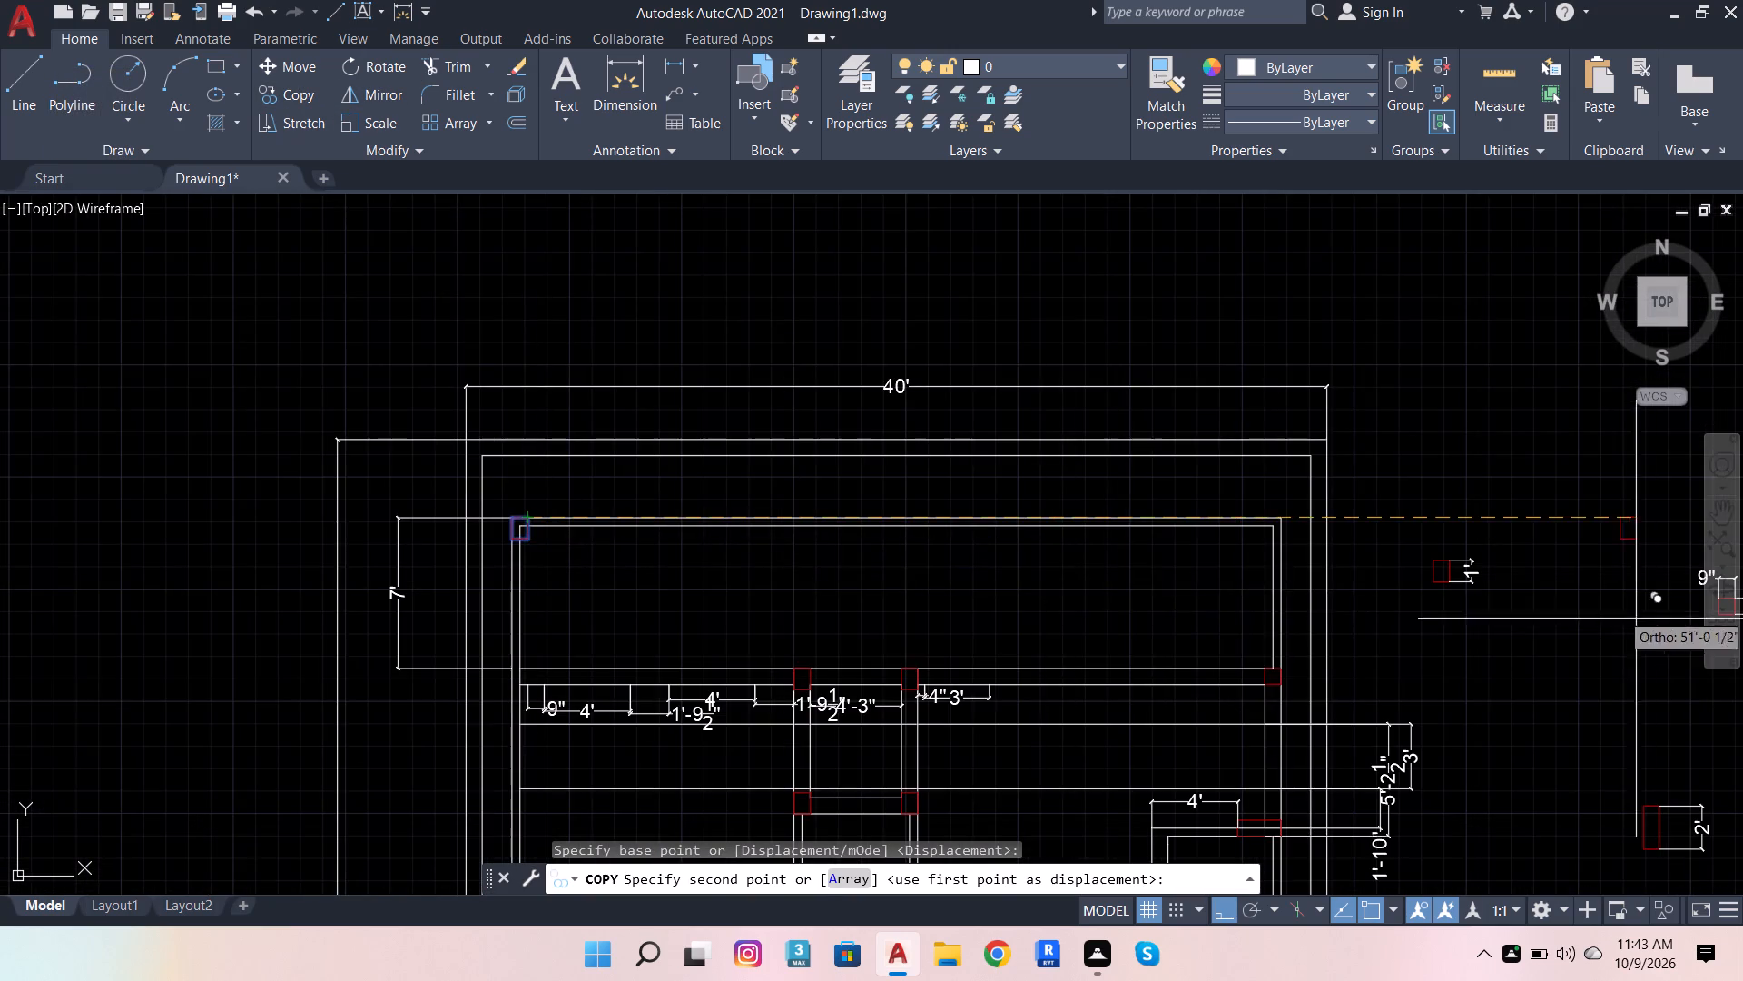
scroll(1577, 590, up, 3)
scroll(469, 361, up, 1)
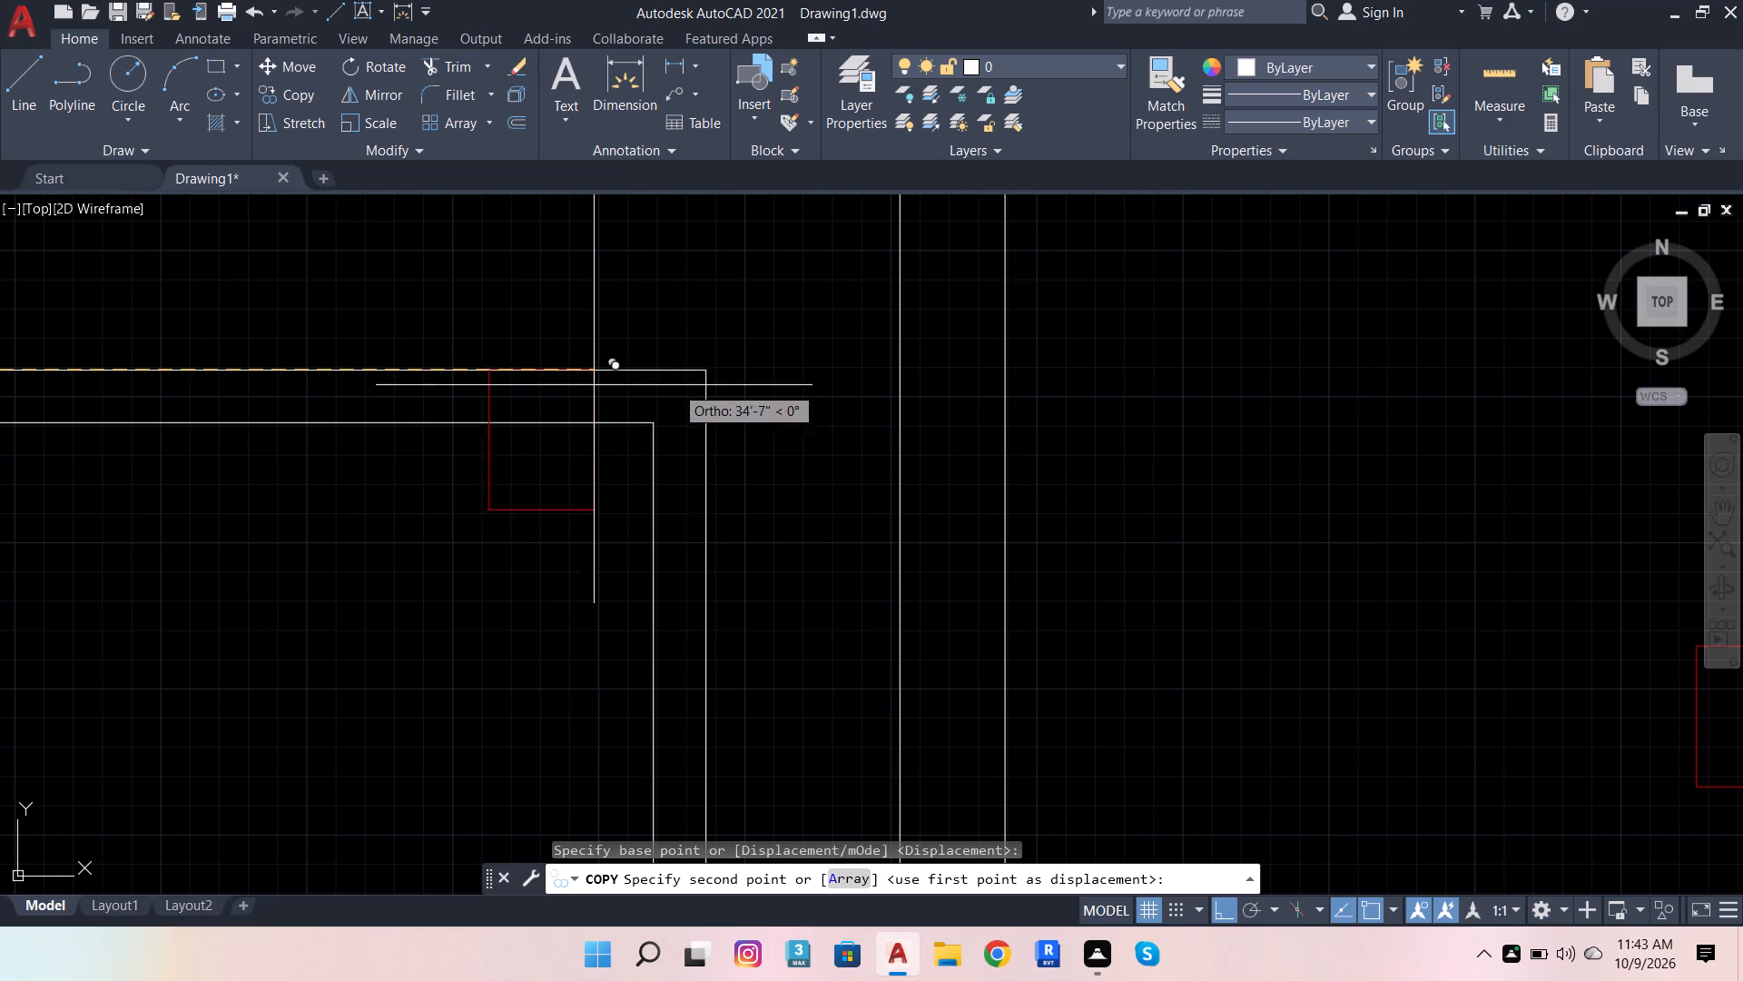
click(712, 365)
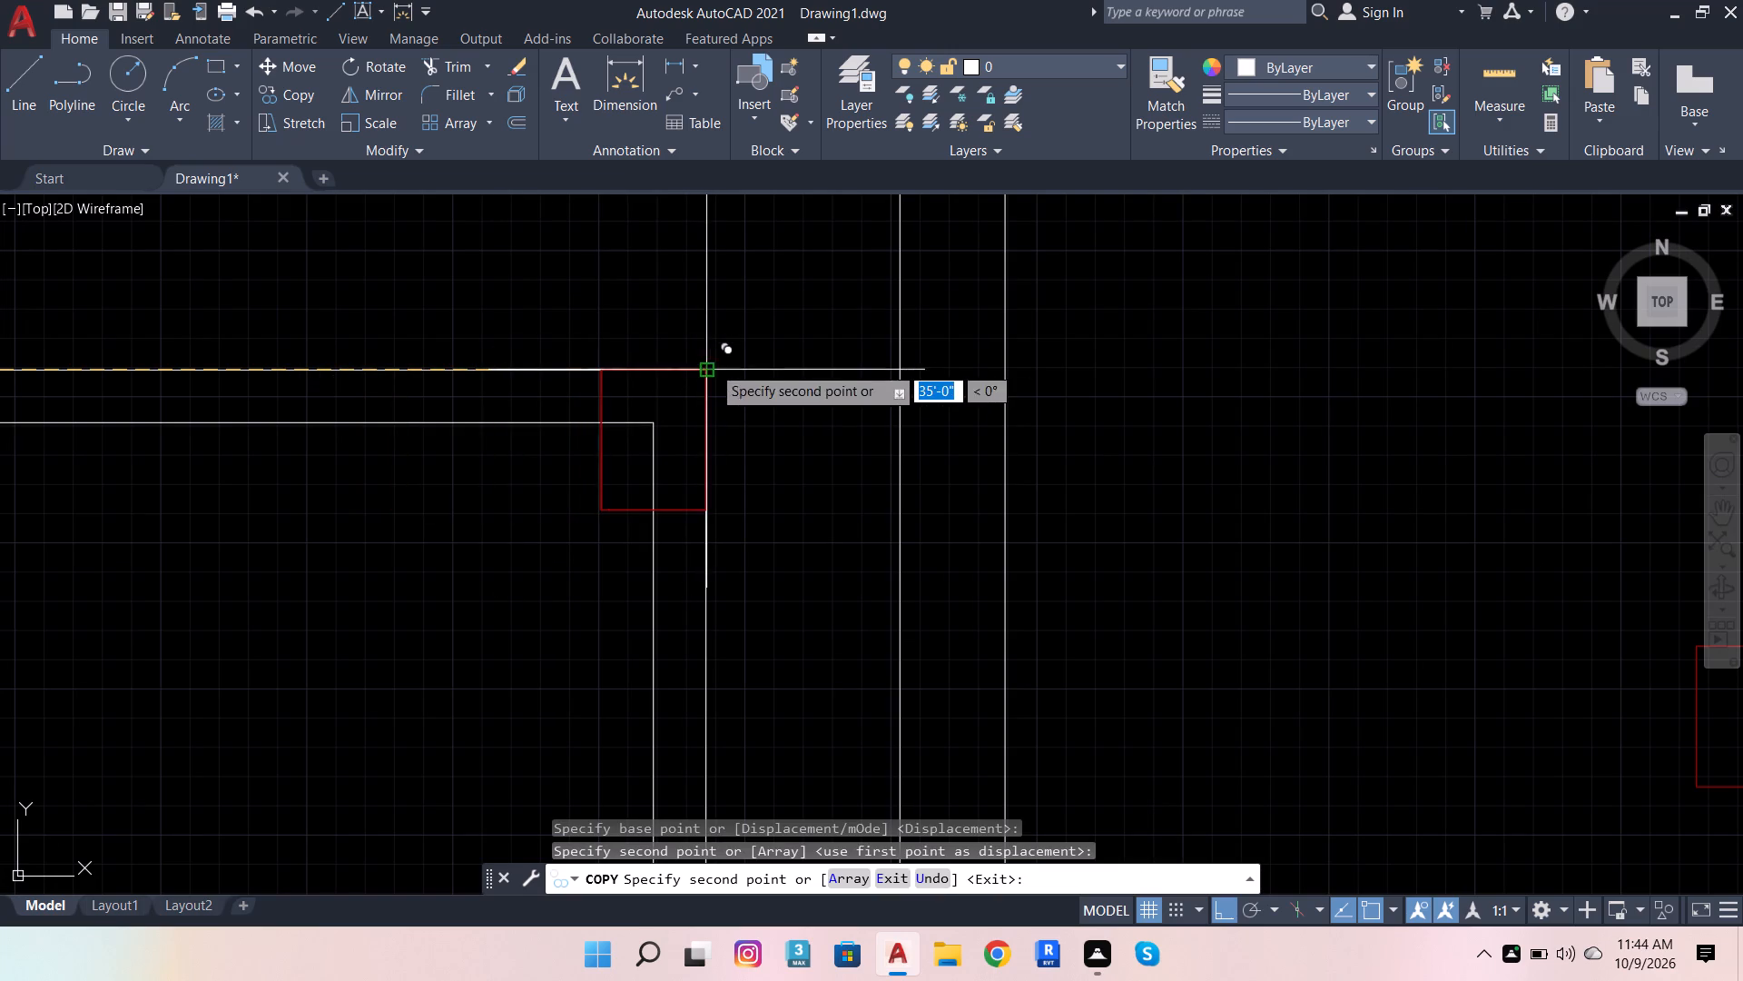
key(Escape)
scroll(784, 277, down, 4)
scroll(1027, 448, down, 1)
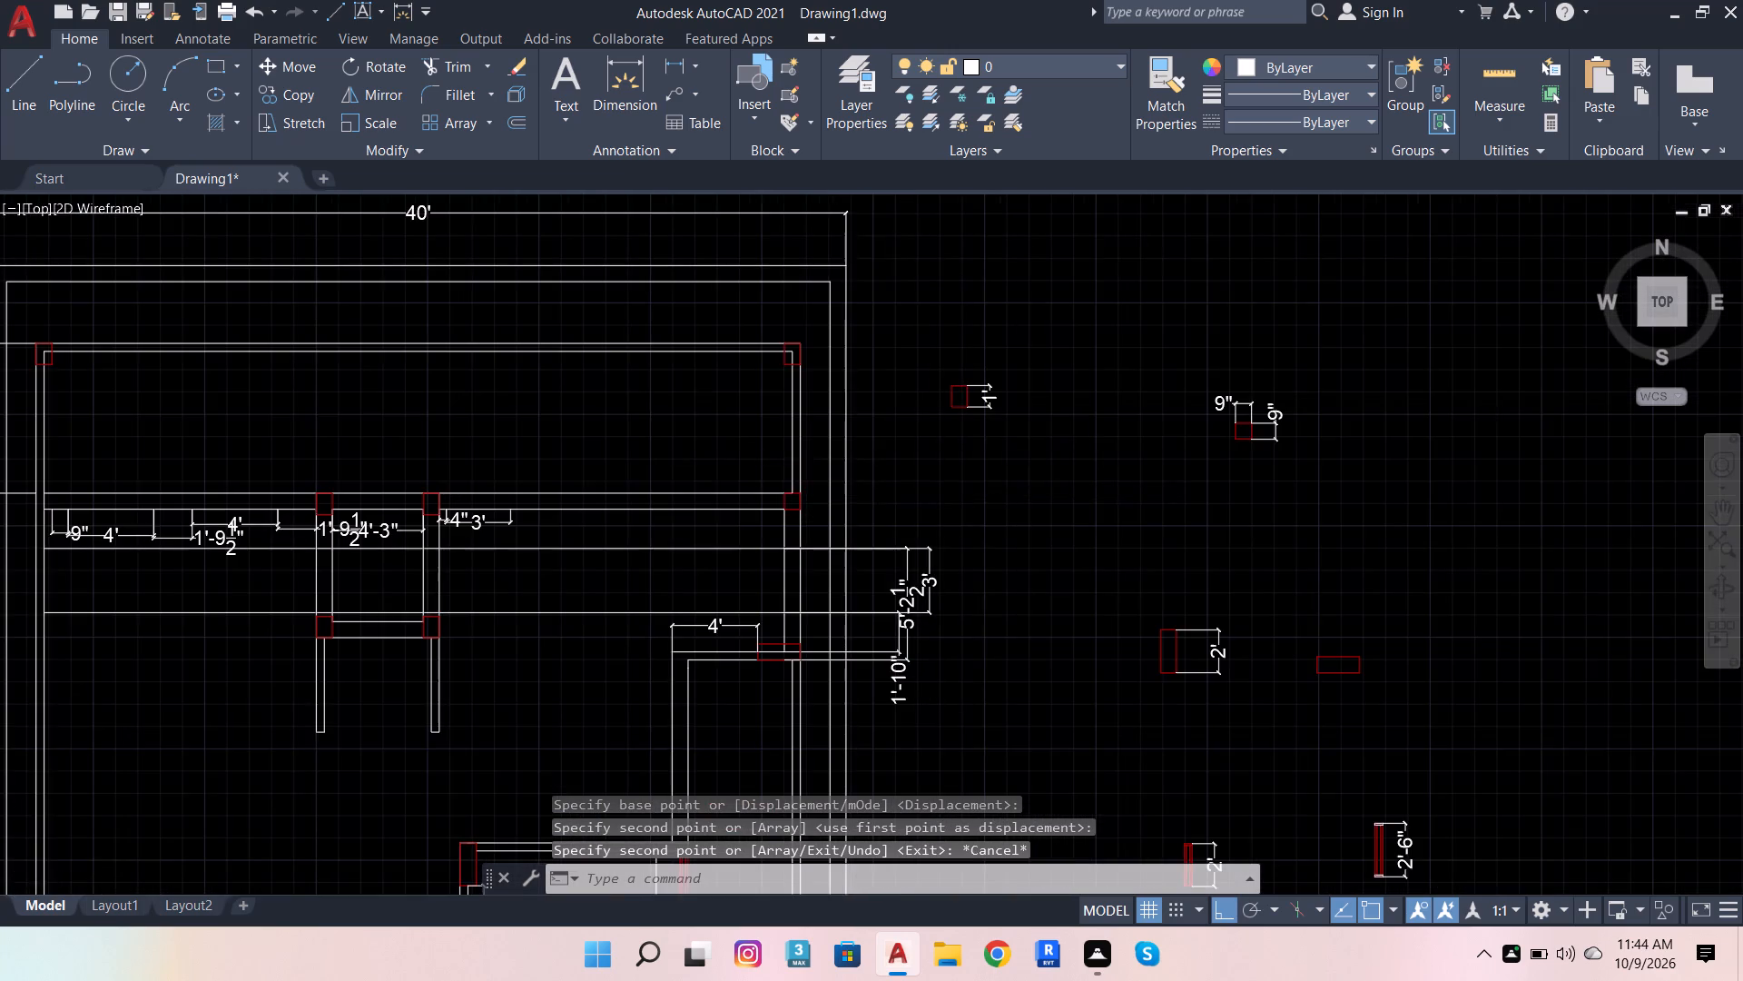
Copy the red column block dimensioned 1' east of the plan to an empty spot directly south of it.
scroll(1027, 448, down, 1)
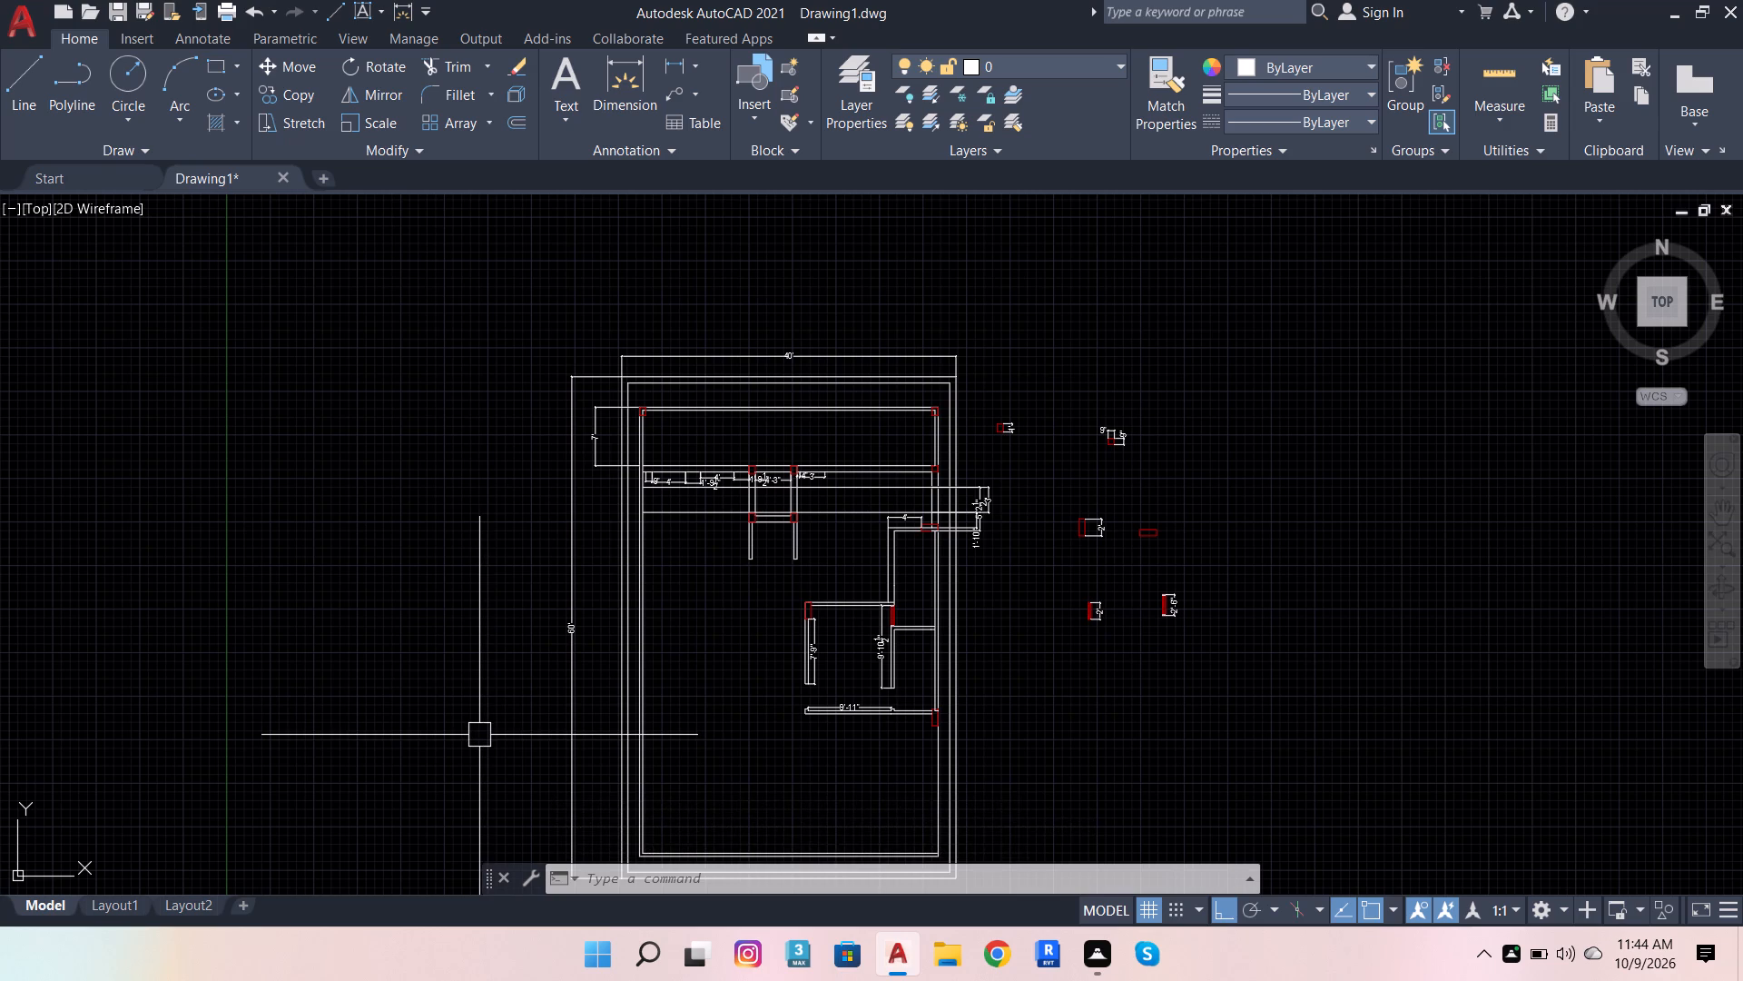
scroll(709, 662, down, 2)
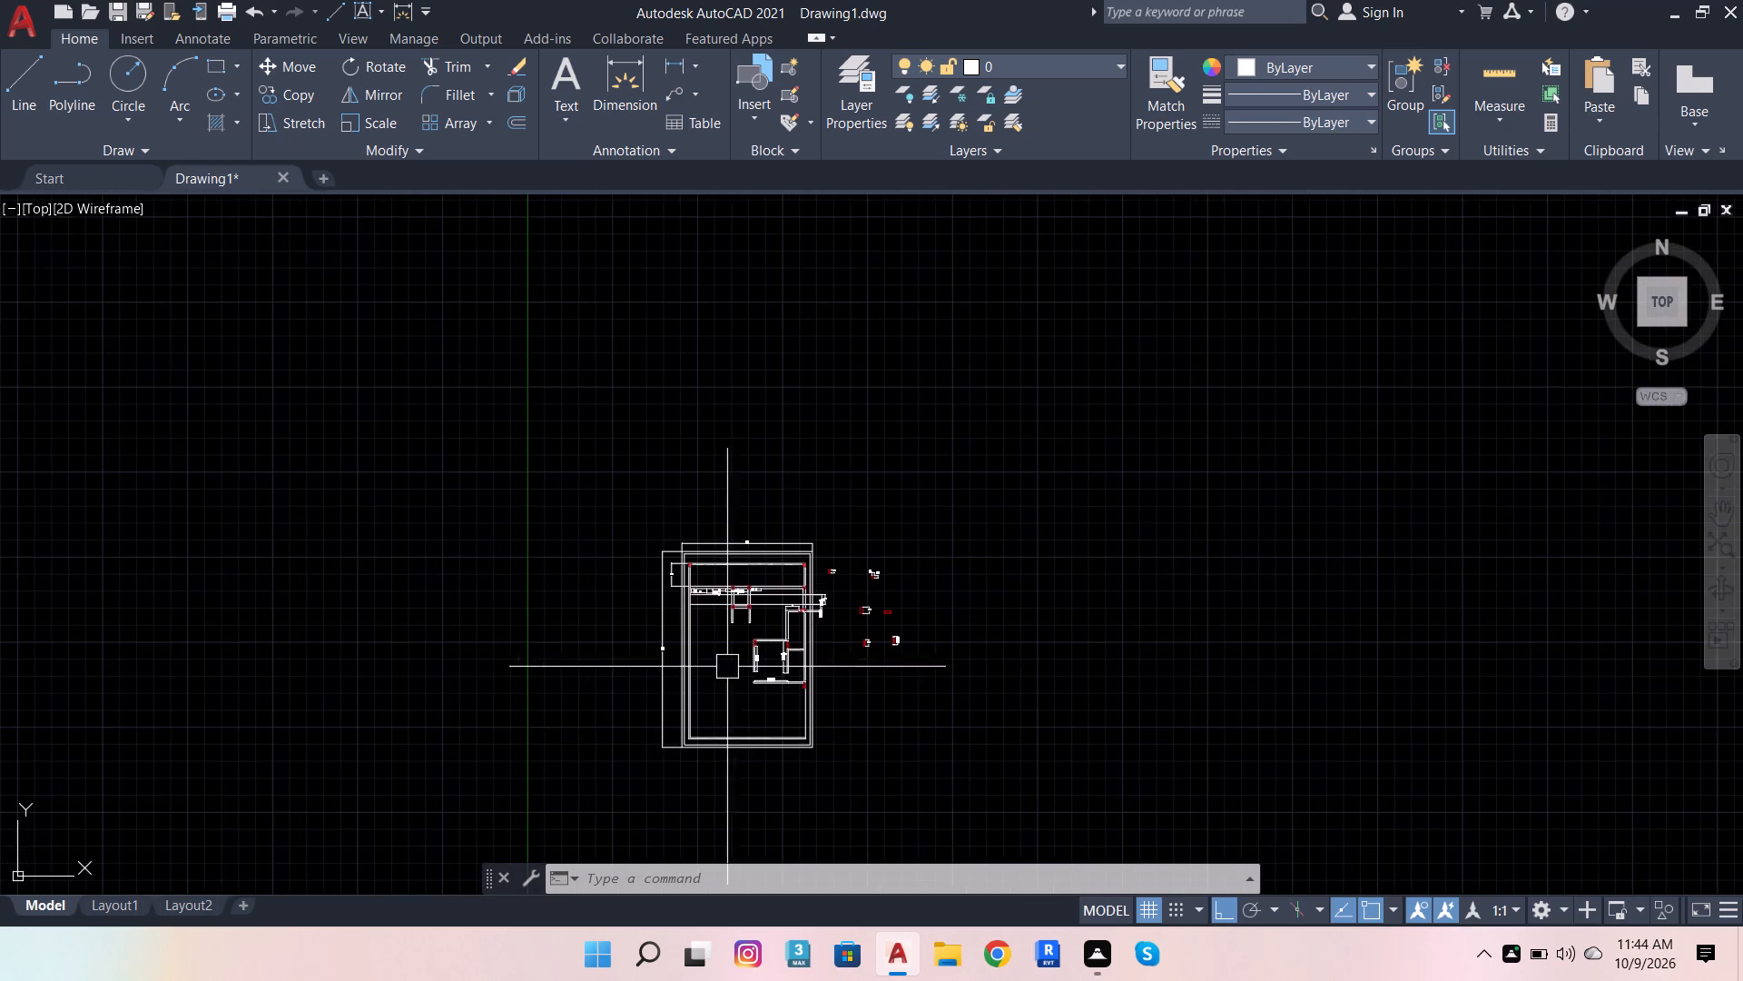
scroll(724, 746, up, 3)
scroll(834, 621, down, 2)
scroll(989, 376, up, 3)
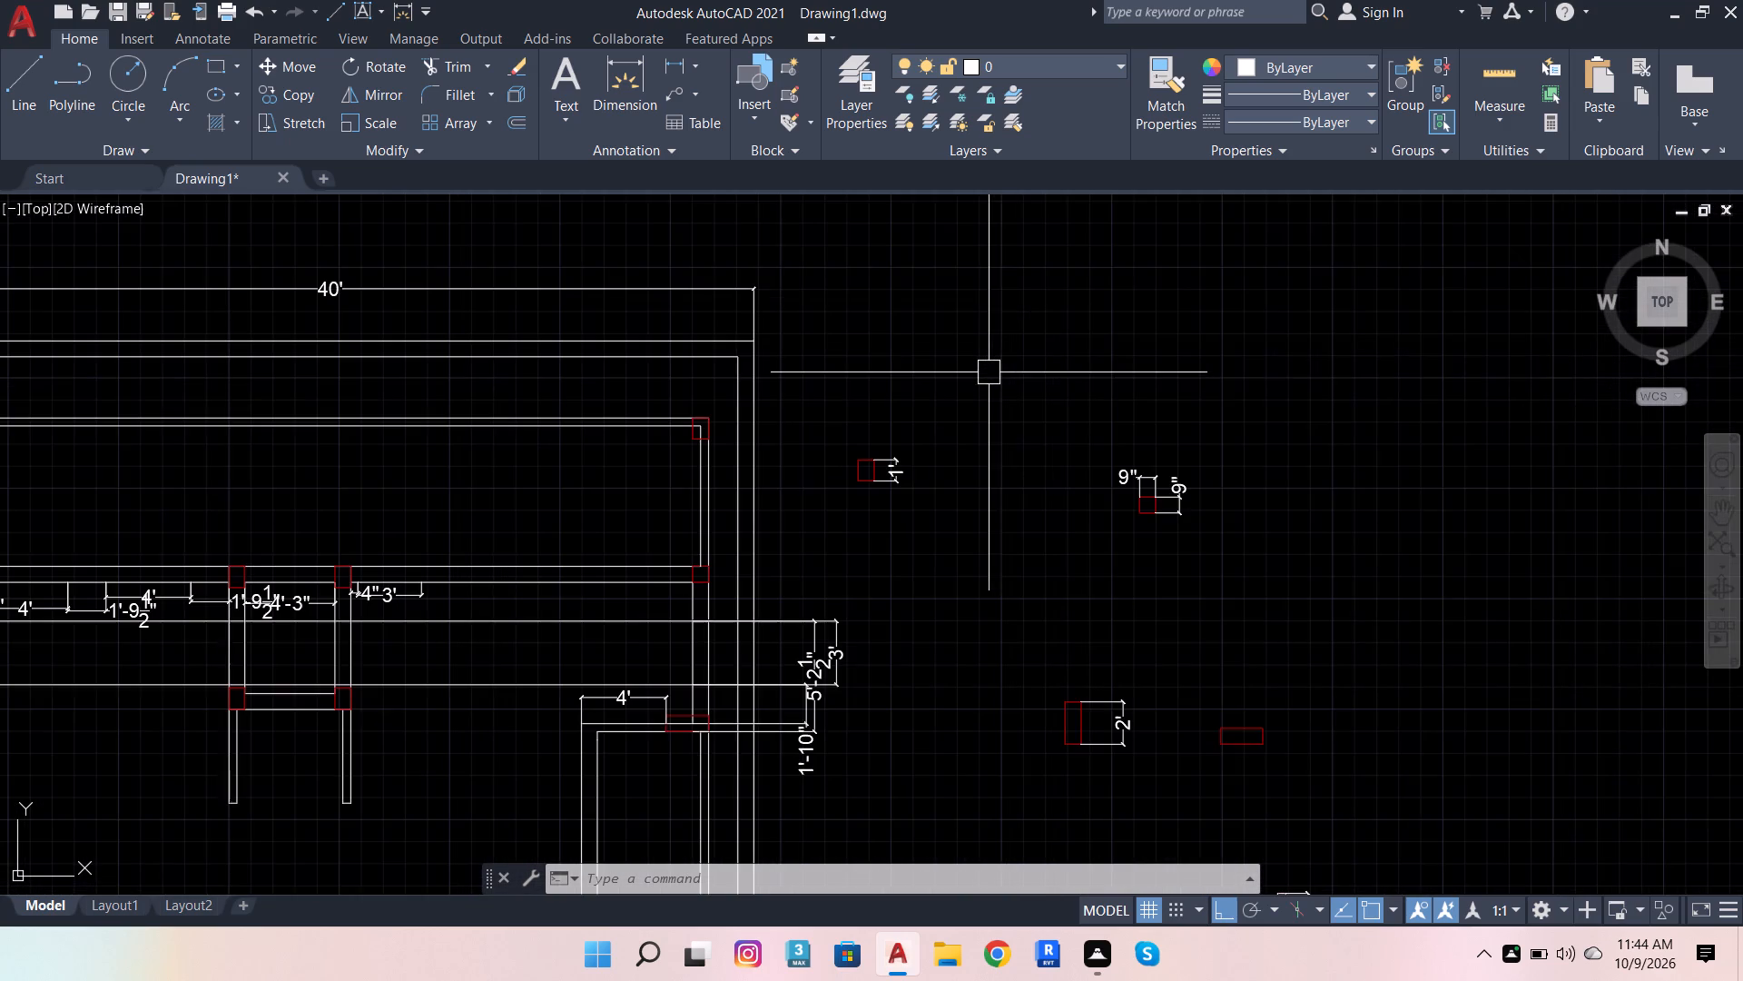
scroll(922, 432, up, 3)
click(734, 587)
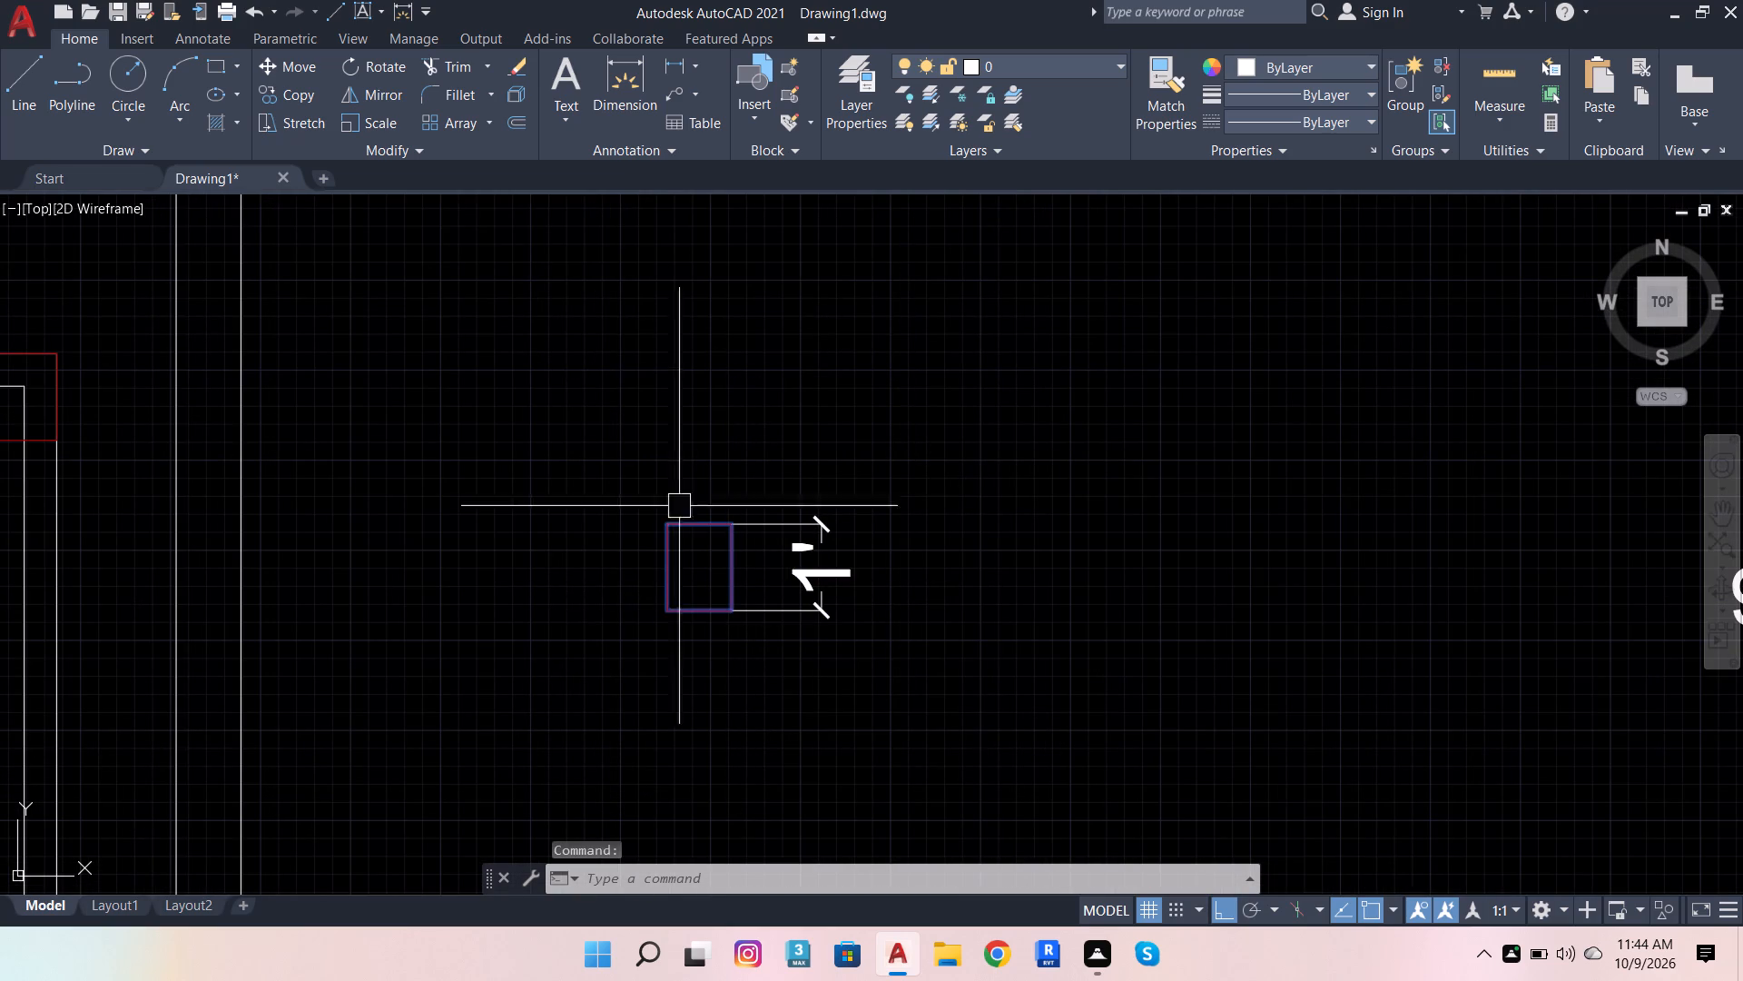
click(291, 99)
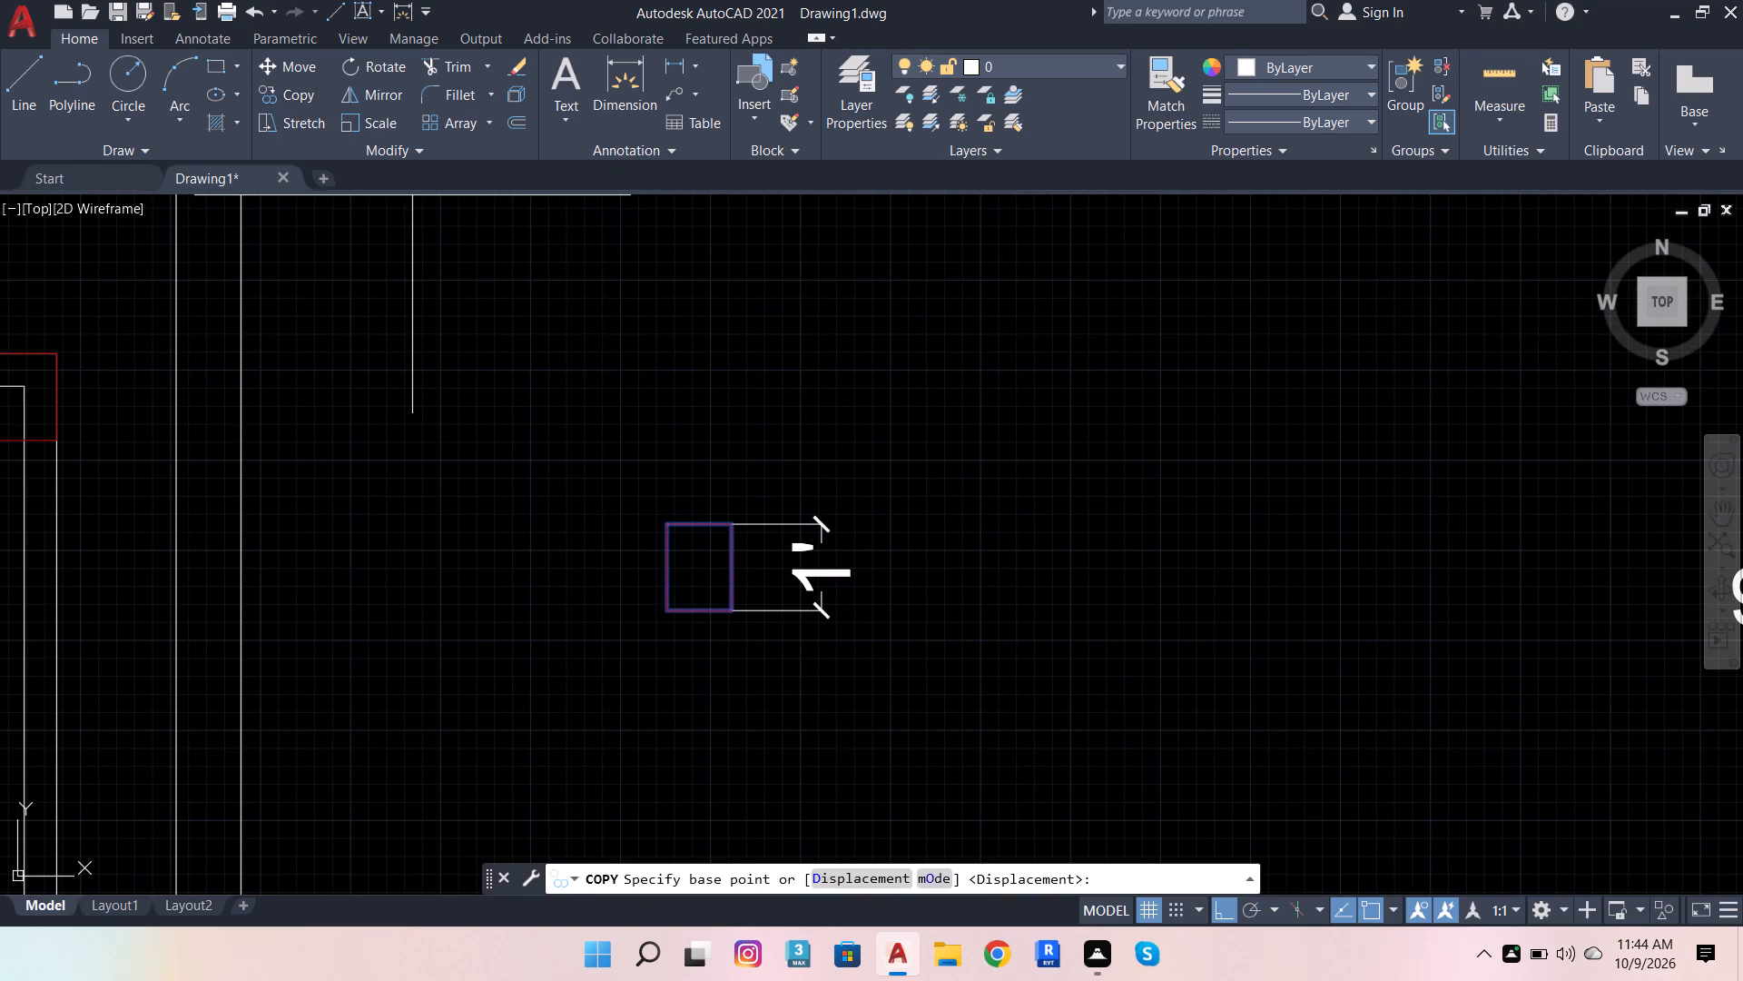
click(676, 609)
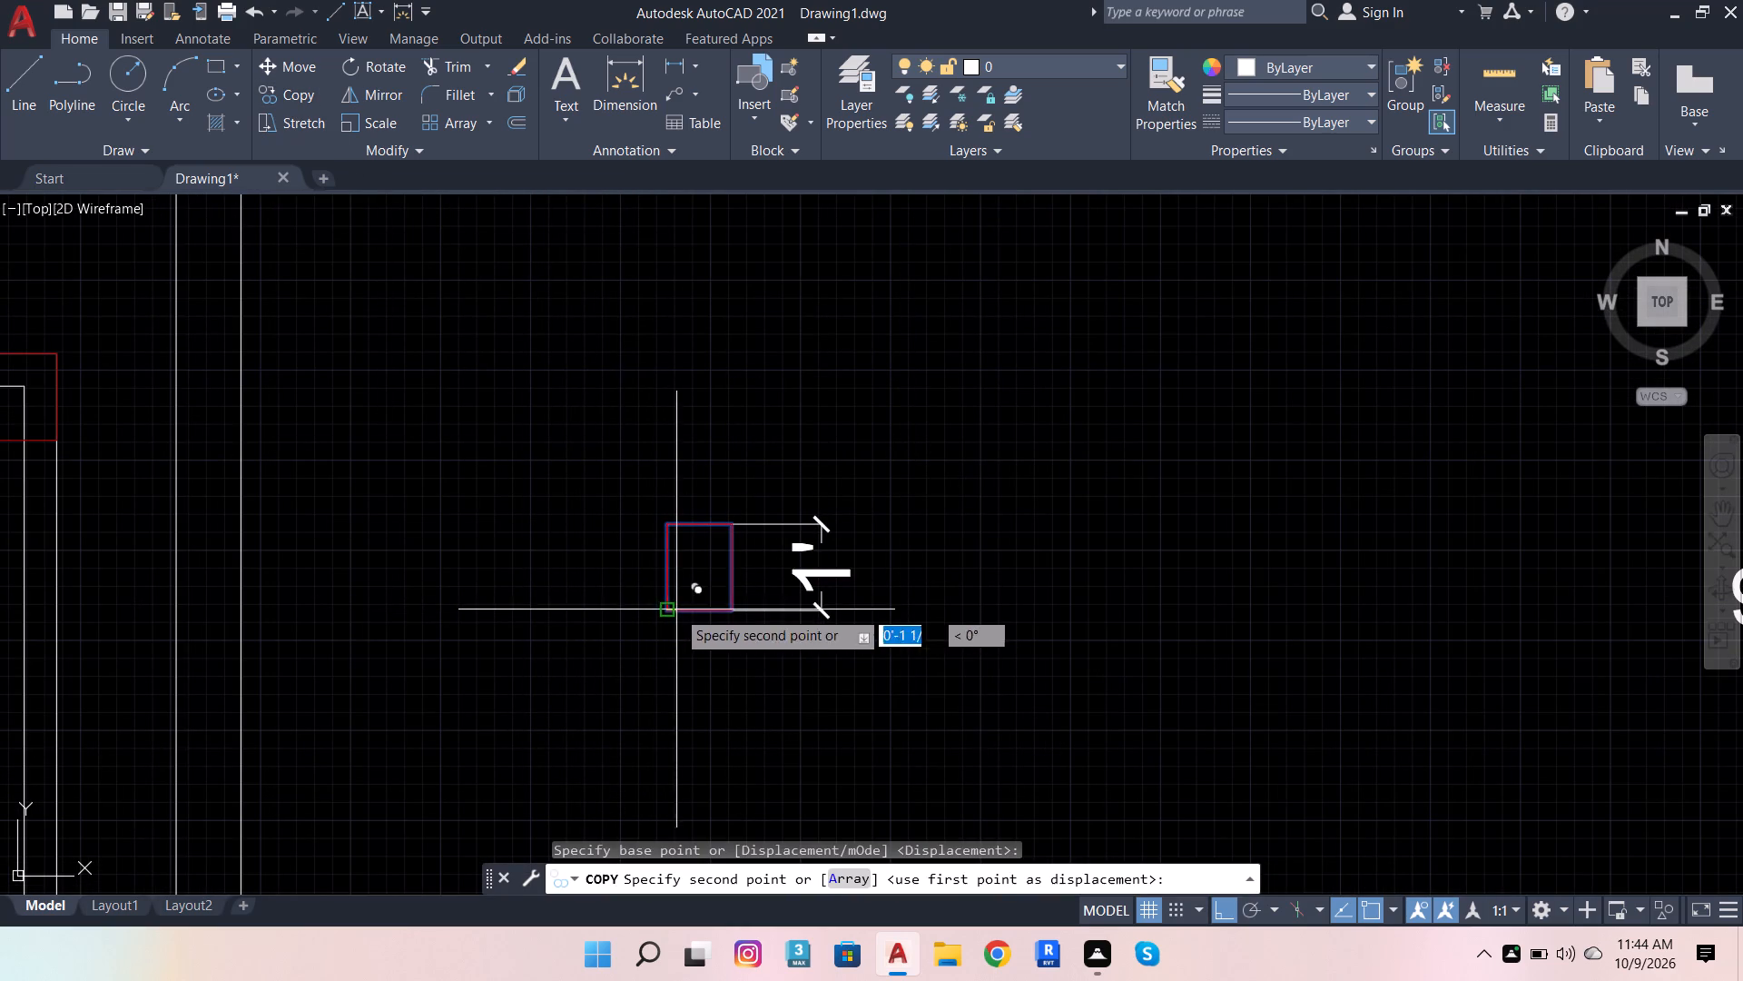
scroll(728, 500, down, 4)
scroll(741, 590, up, 2)
click(726, 563)
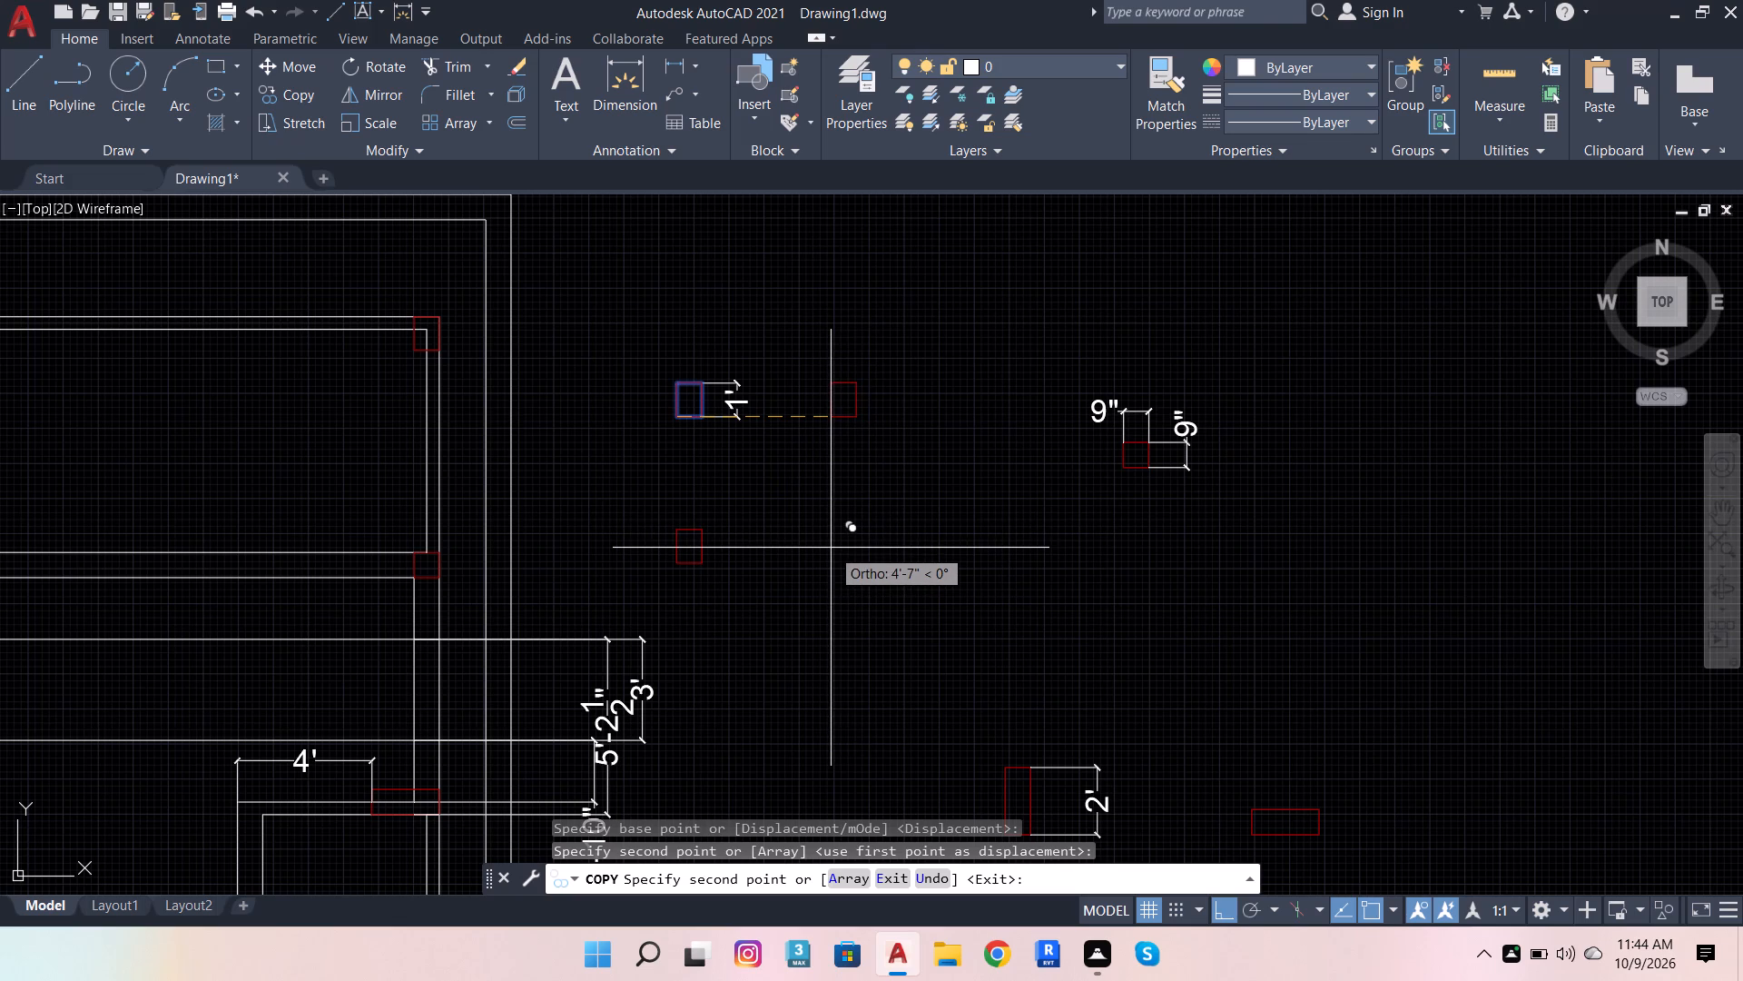
key(Escape)
Rotate the copied column block 270° about its southwest corner so its long side runs east-west.
click(666, 515)
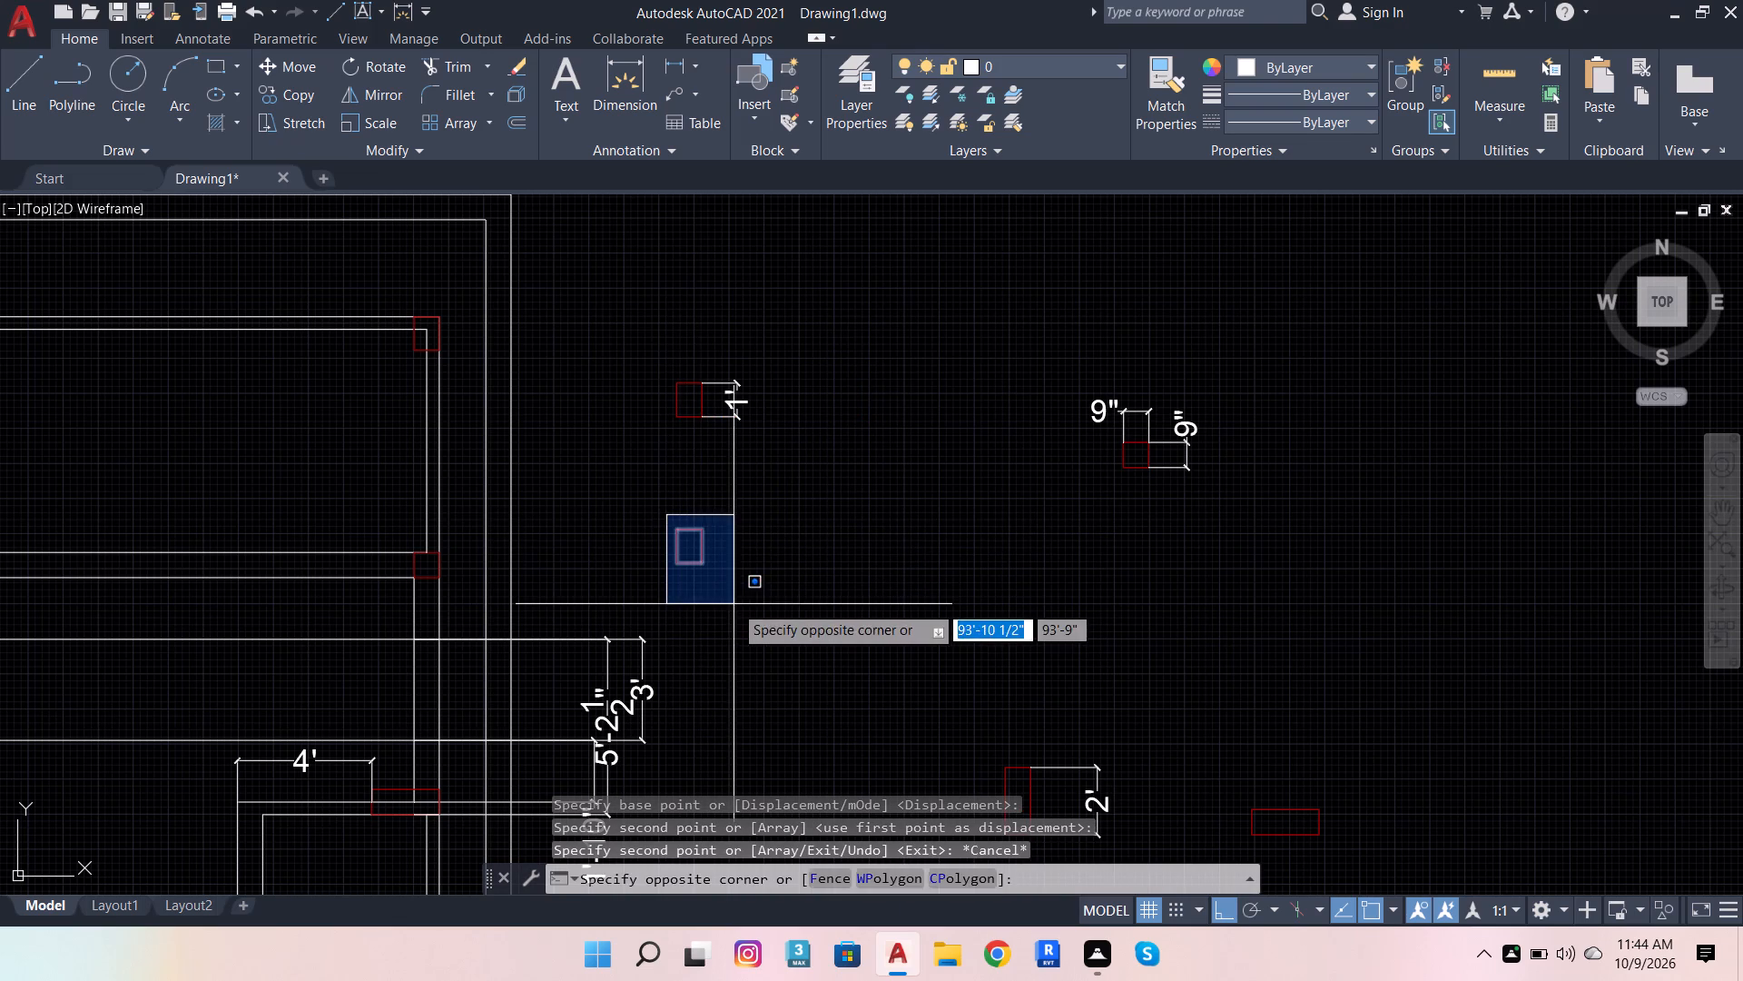
click(734, 604)
click(361, 63)
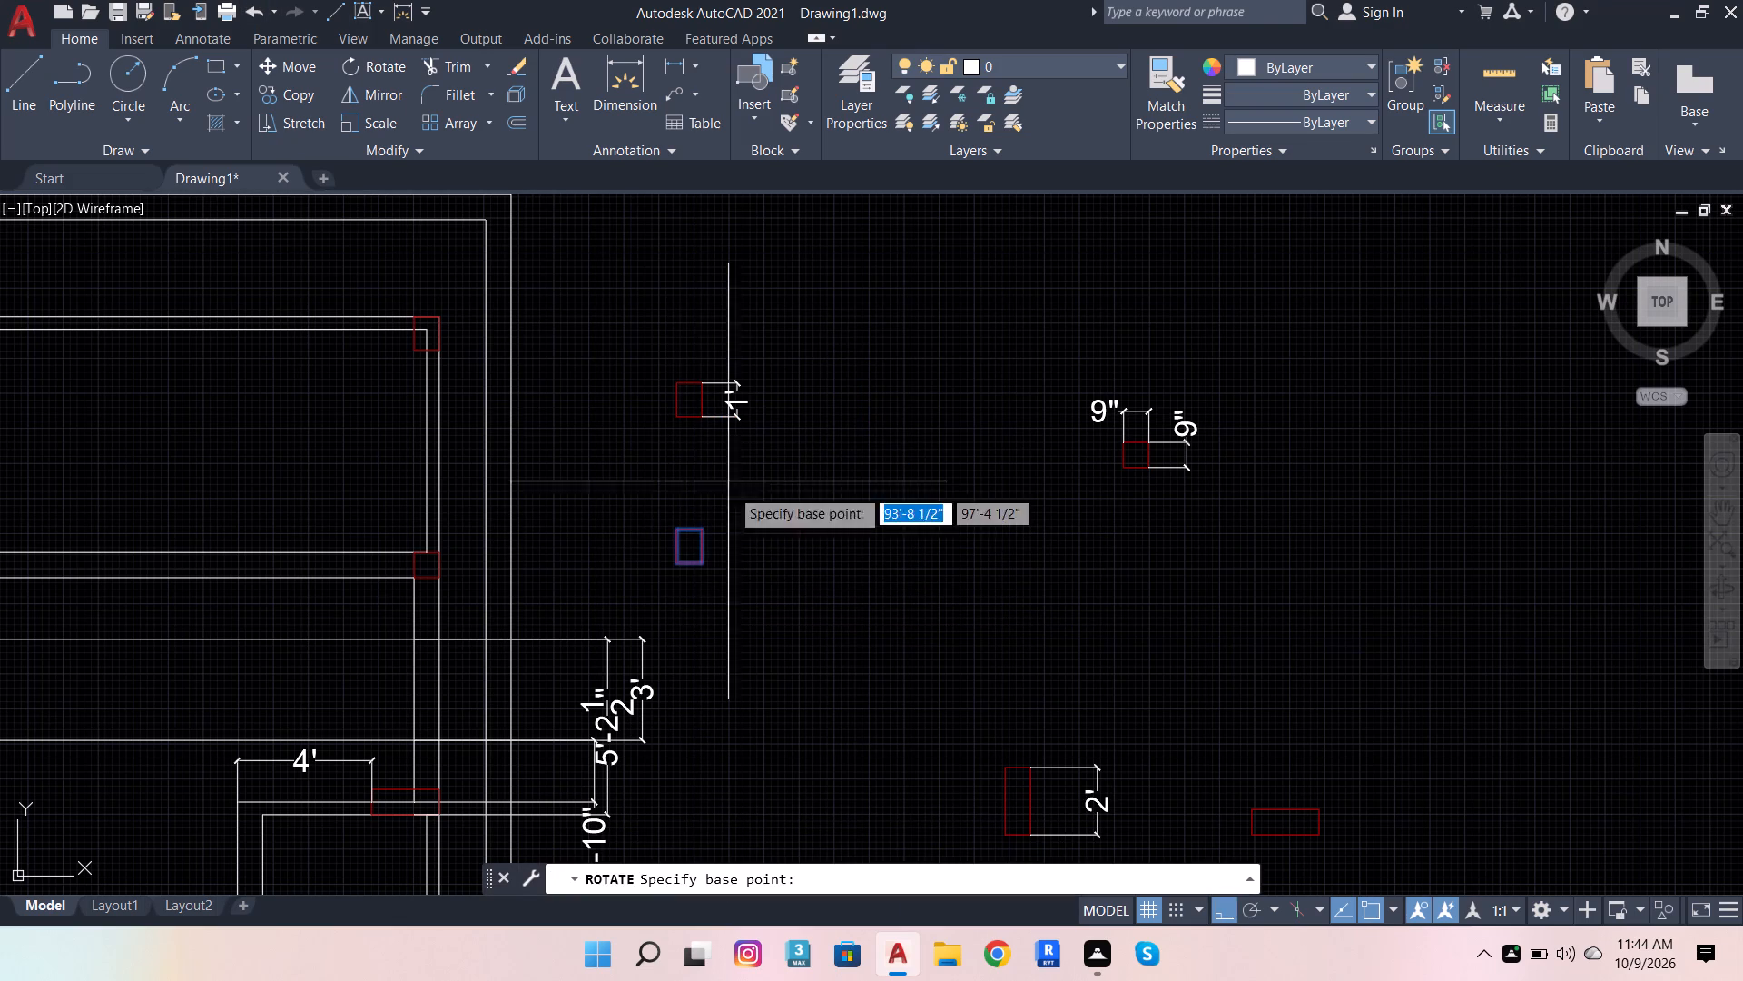
click(674, 561)
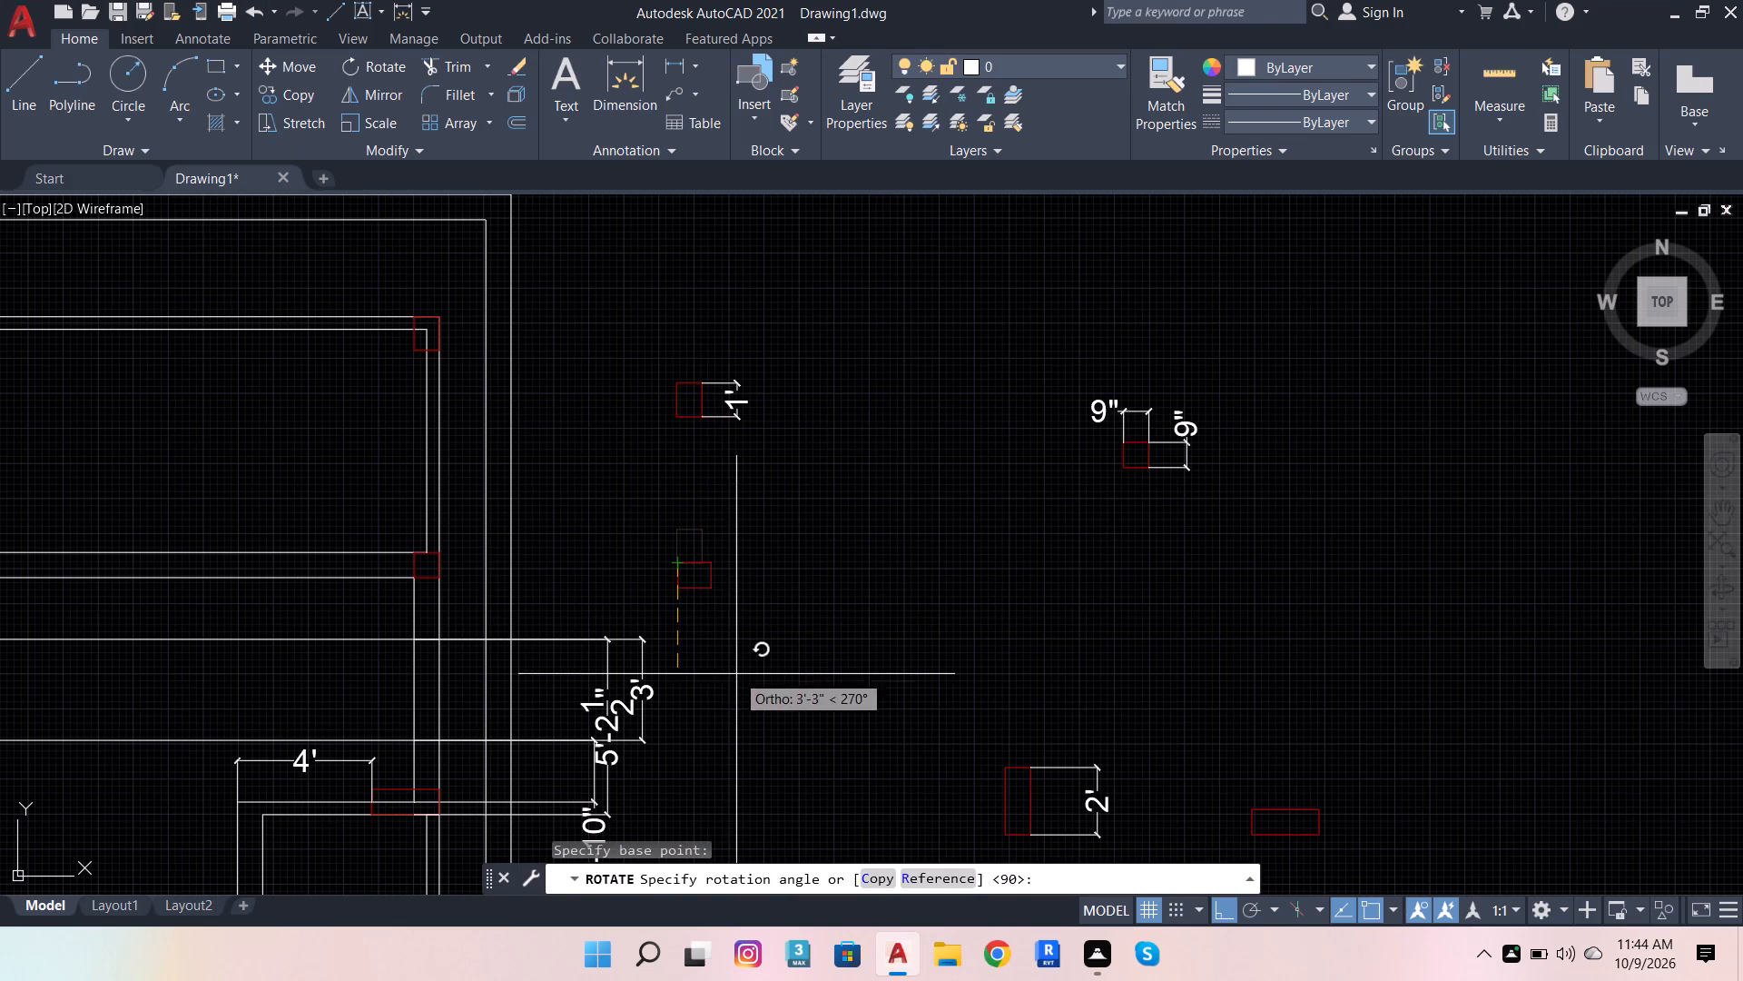
click(736, 675)
key(Escape)
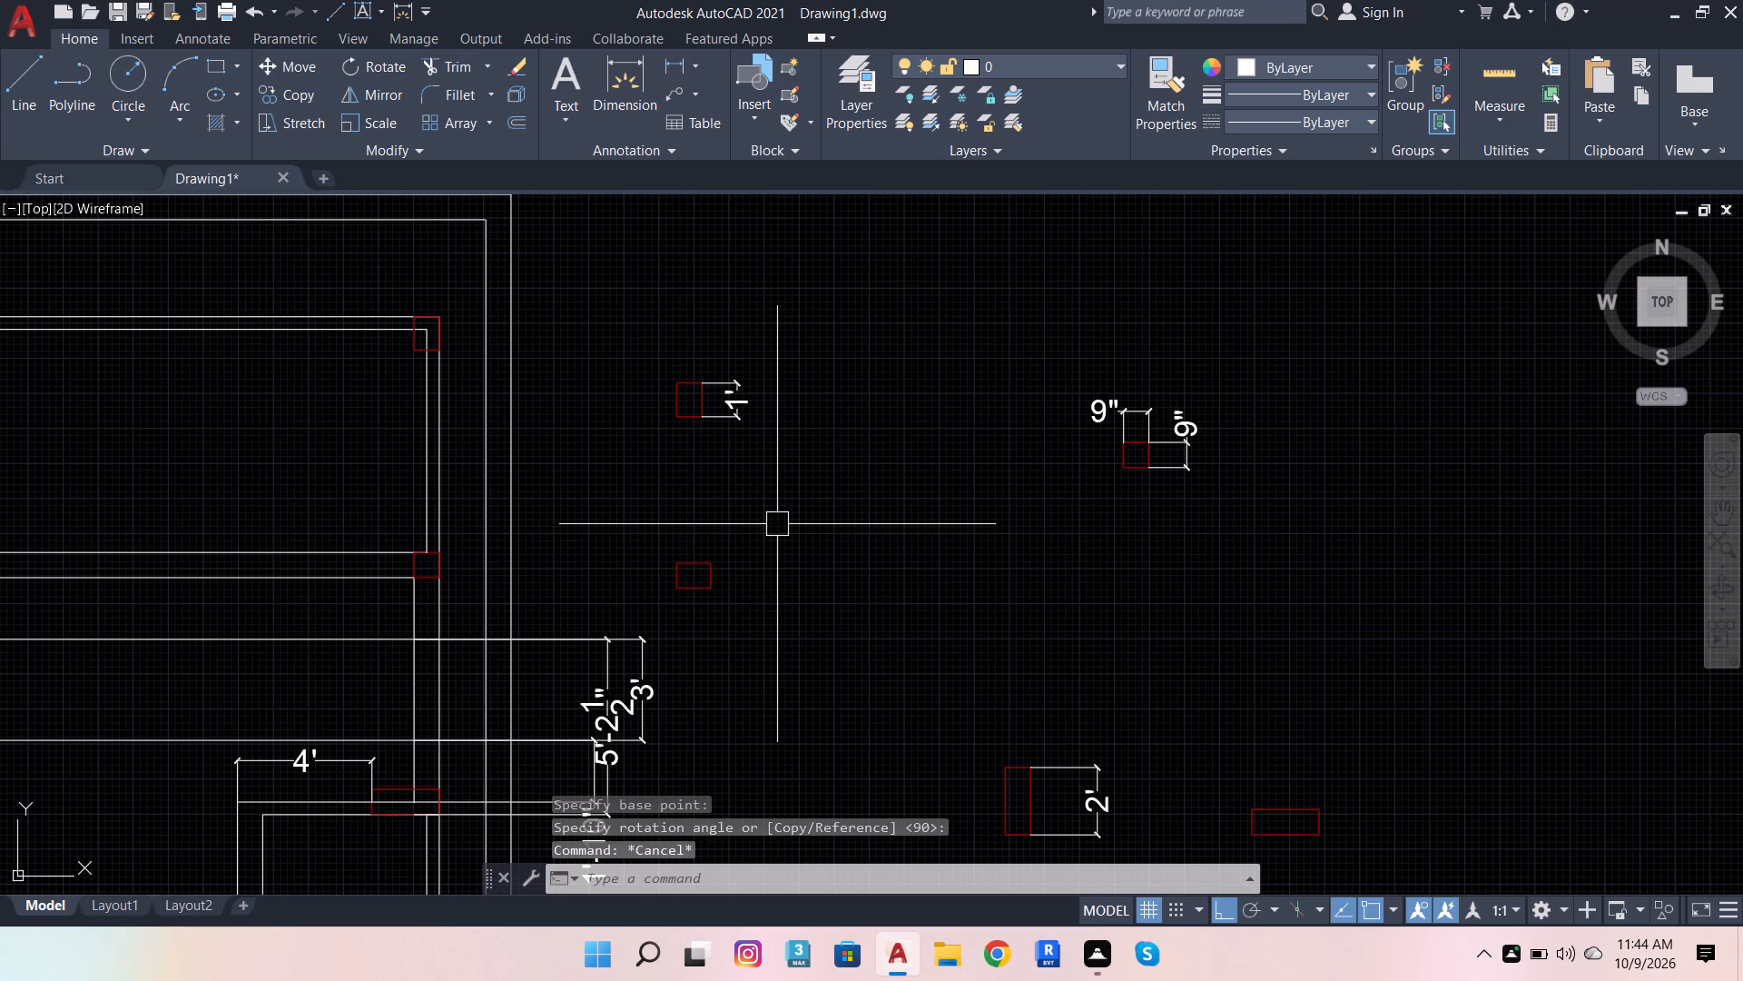
Move the rotated column block to the southwest outer wall corner, aligning their southwest corner points.
click(681, 562)
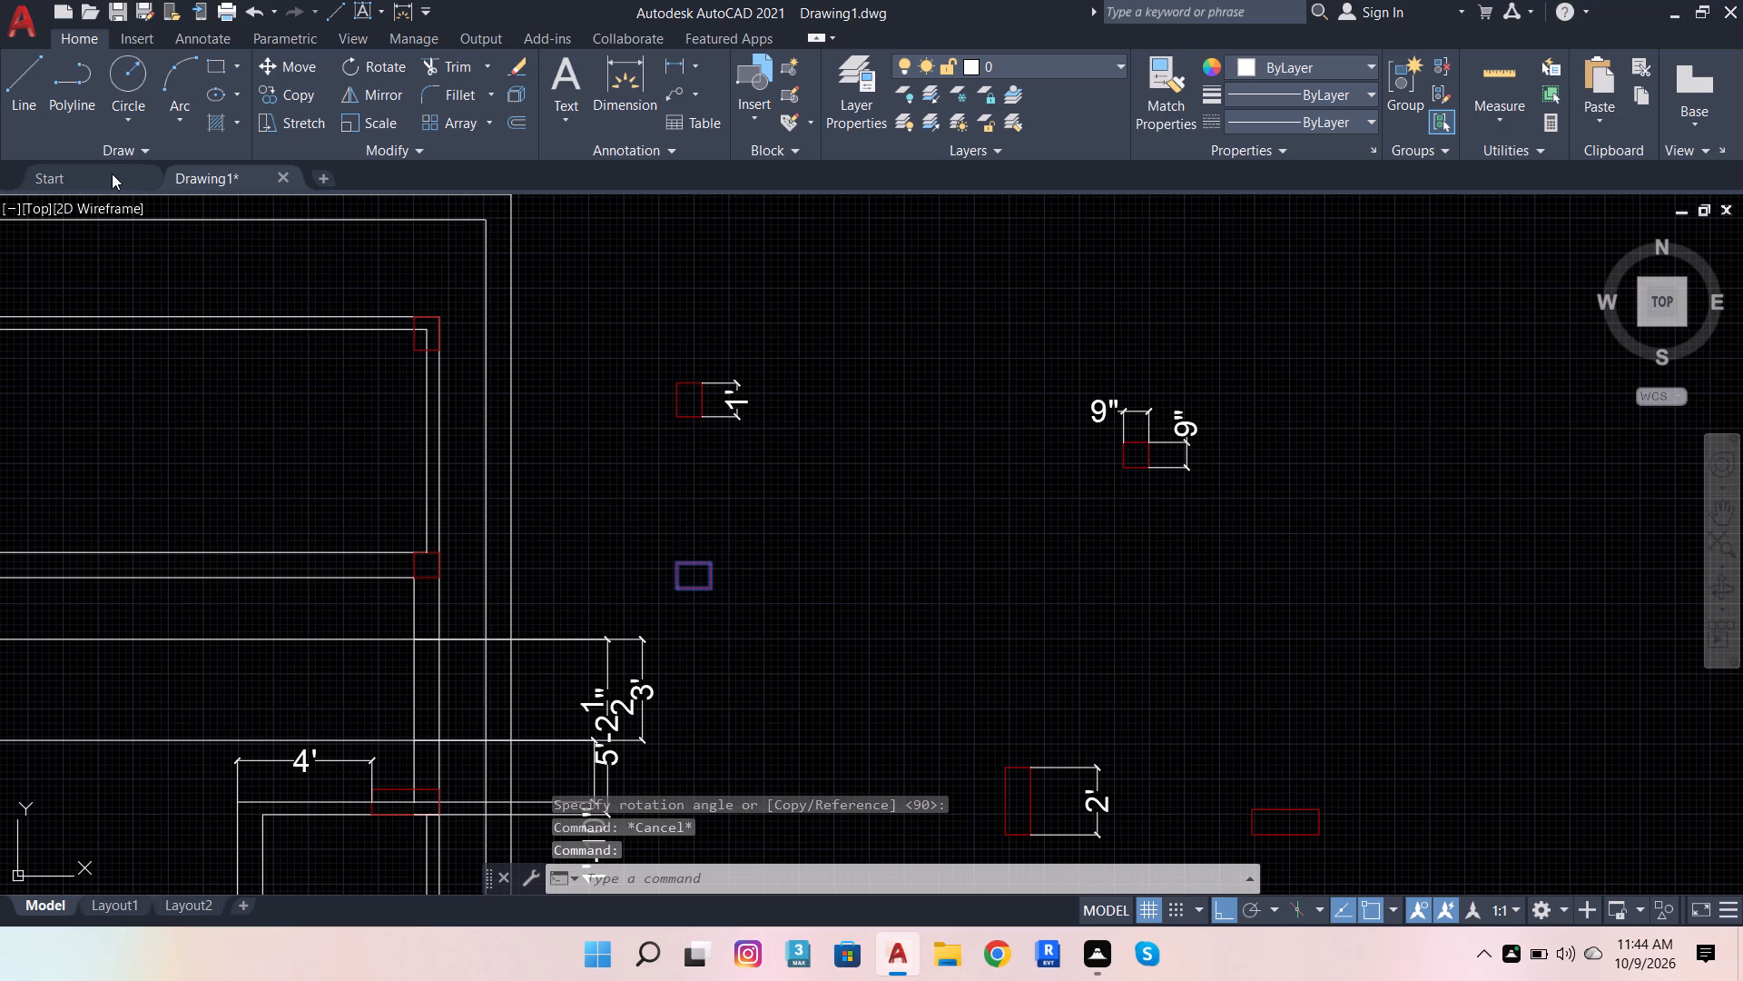
click(273, 62)
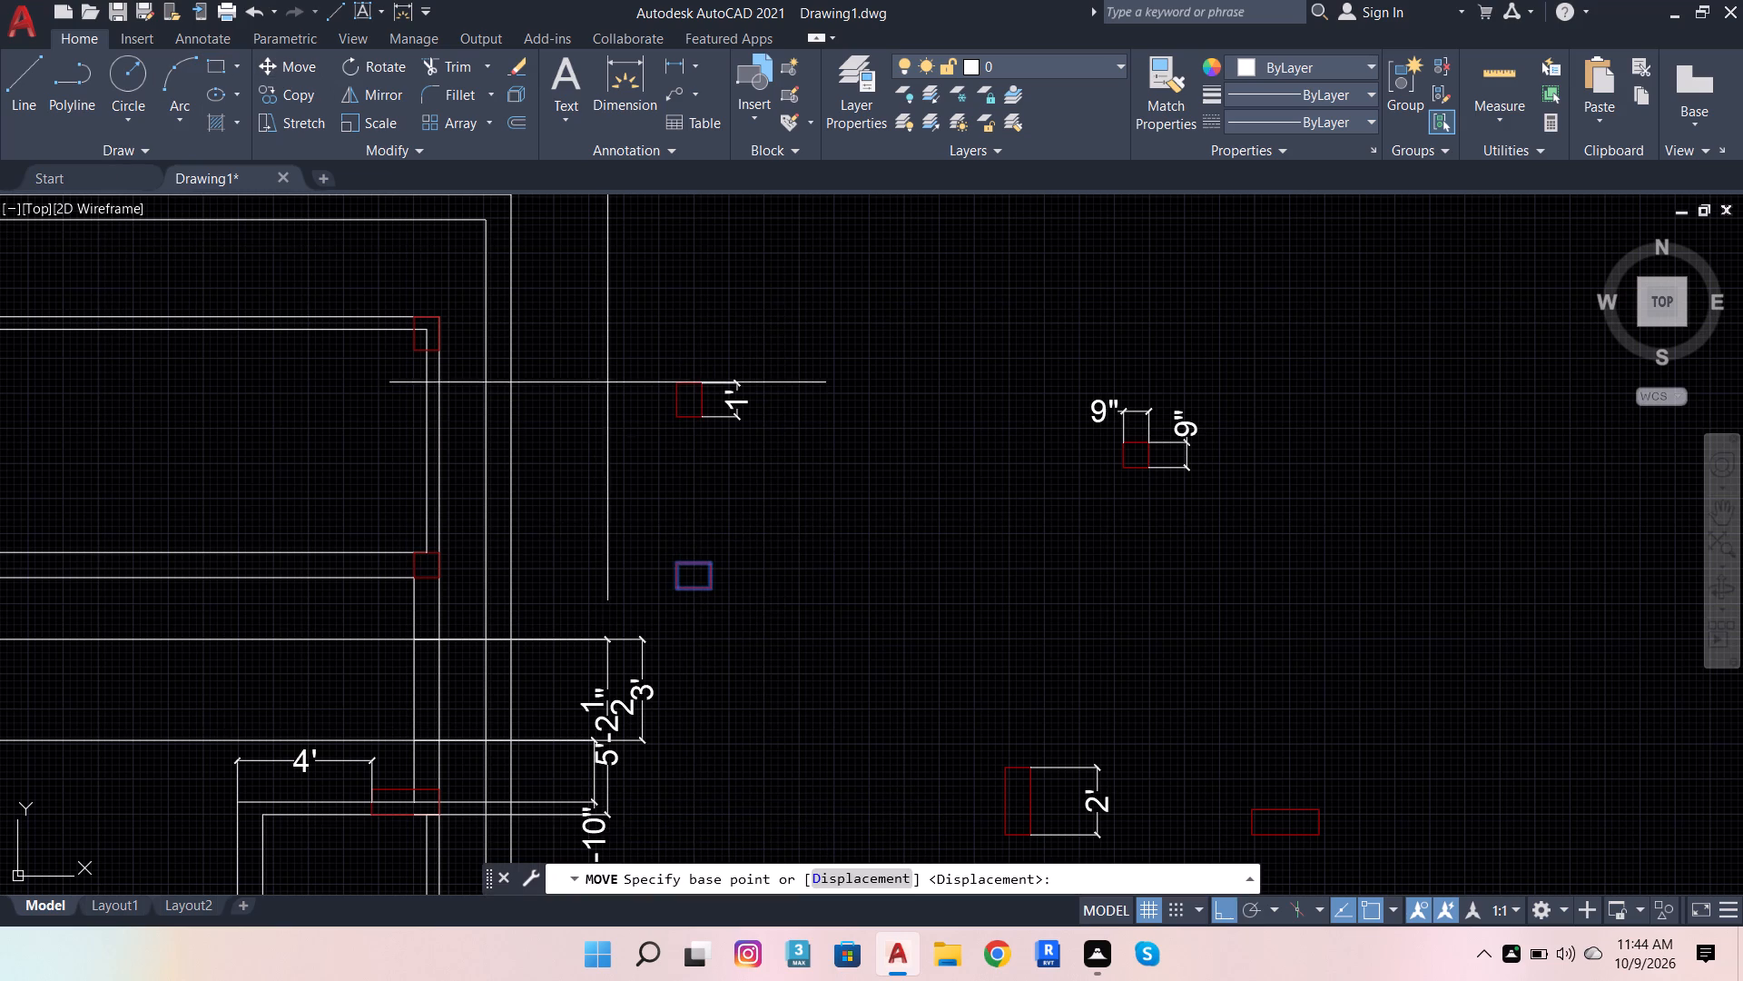
click(681, 586)
scroll(903, 505, down, 5)
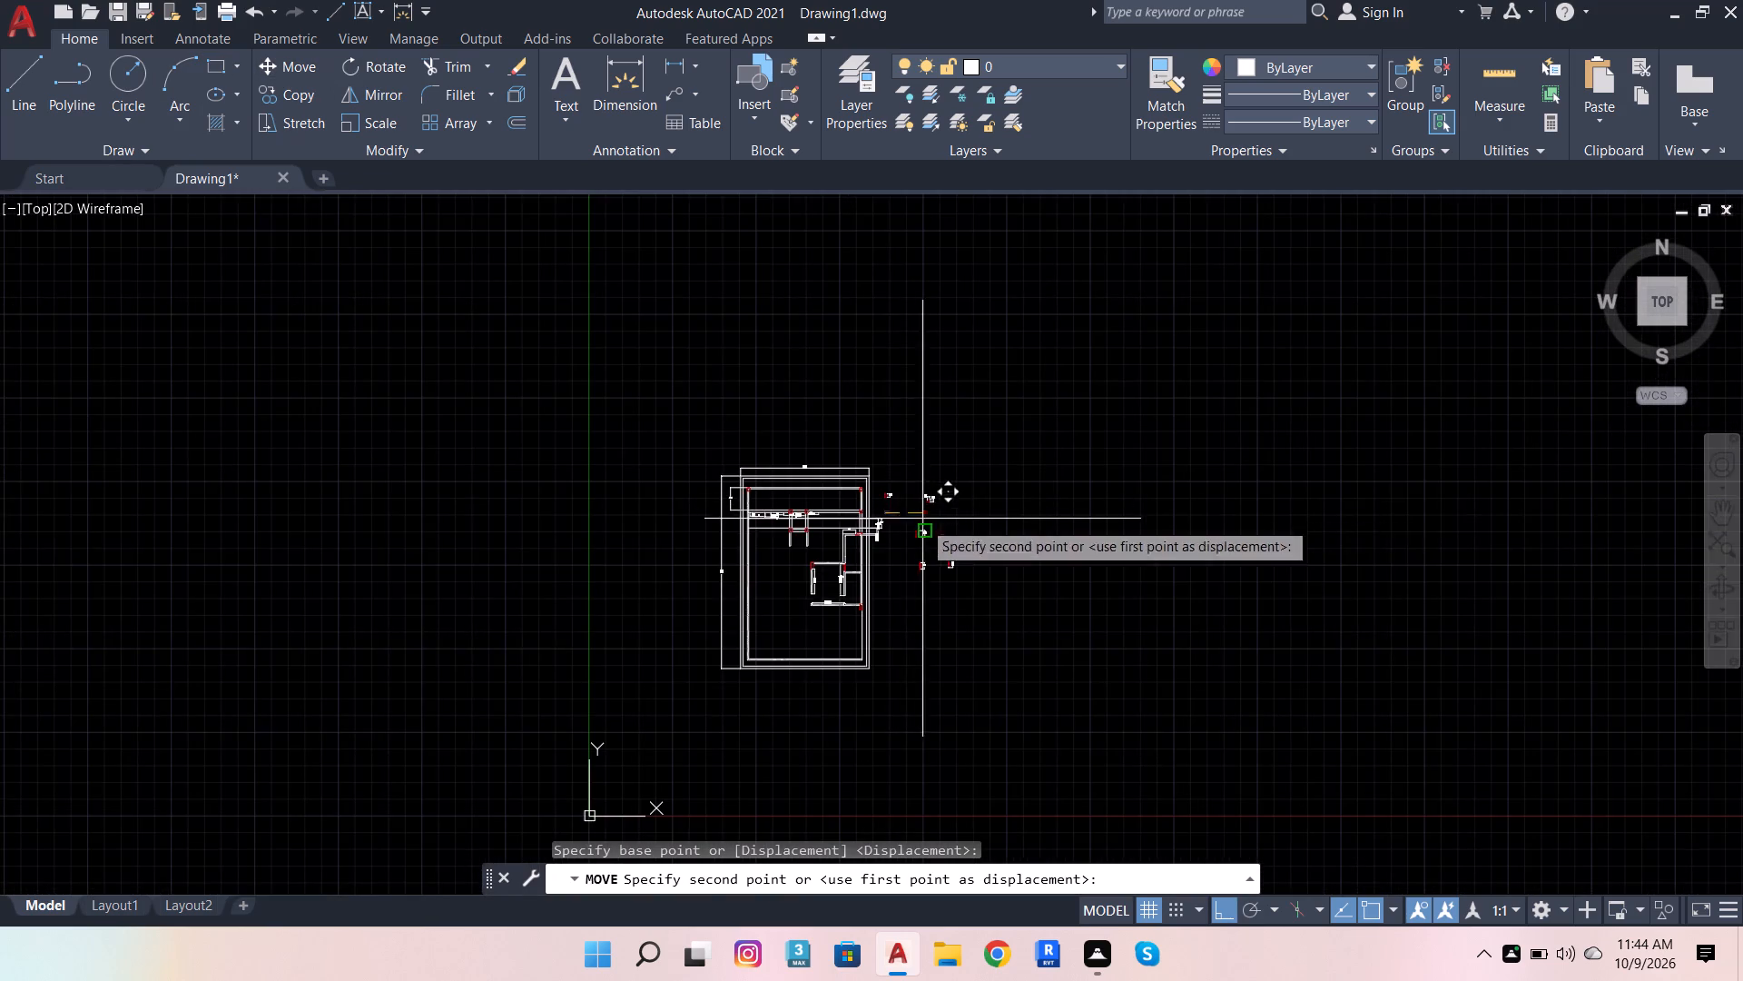
scroll(781, 657, up, 5)
scroll(547, 585, up, 4)
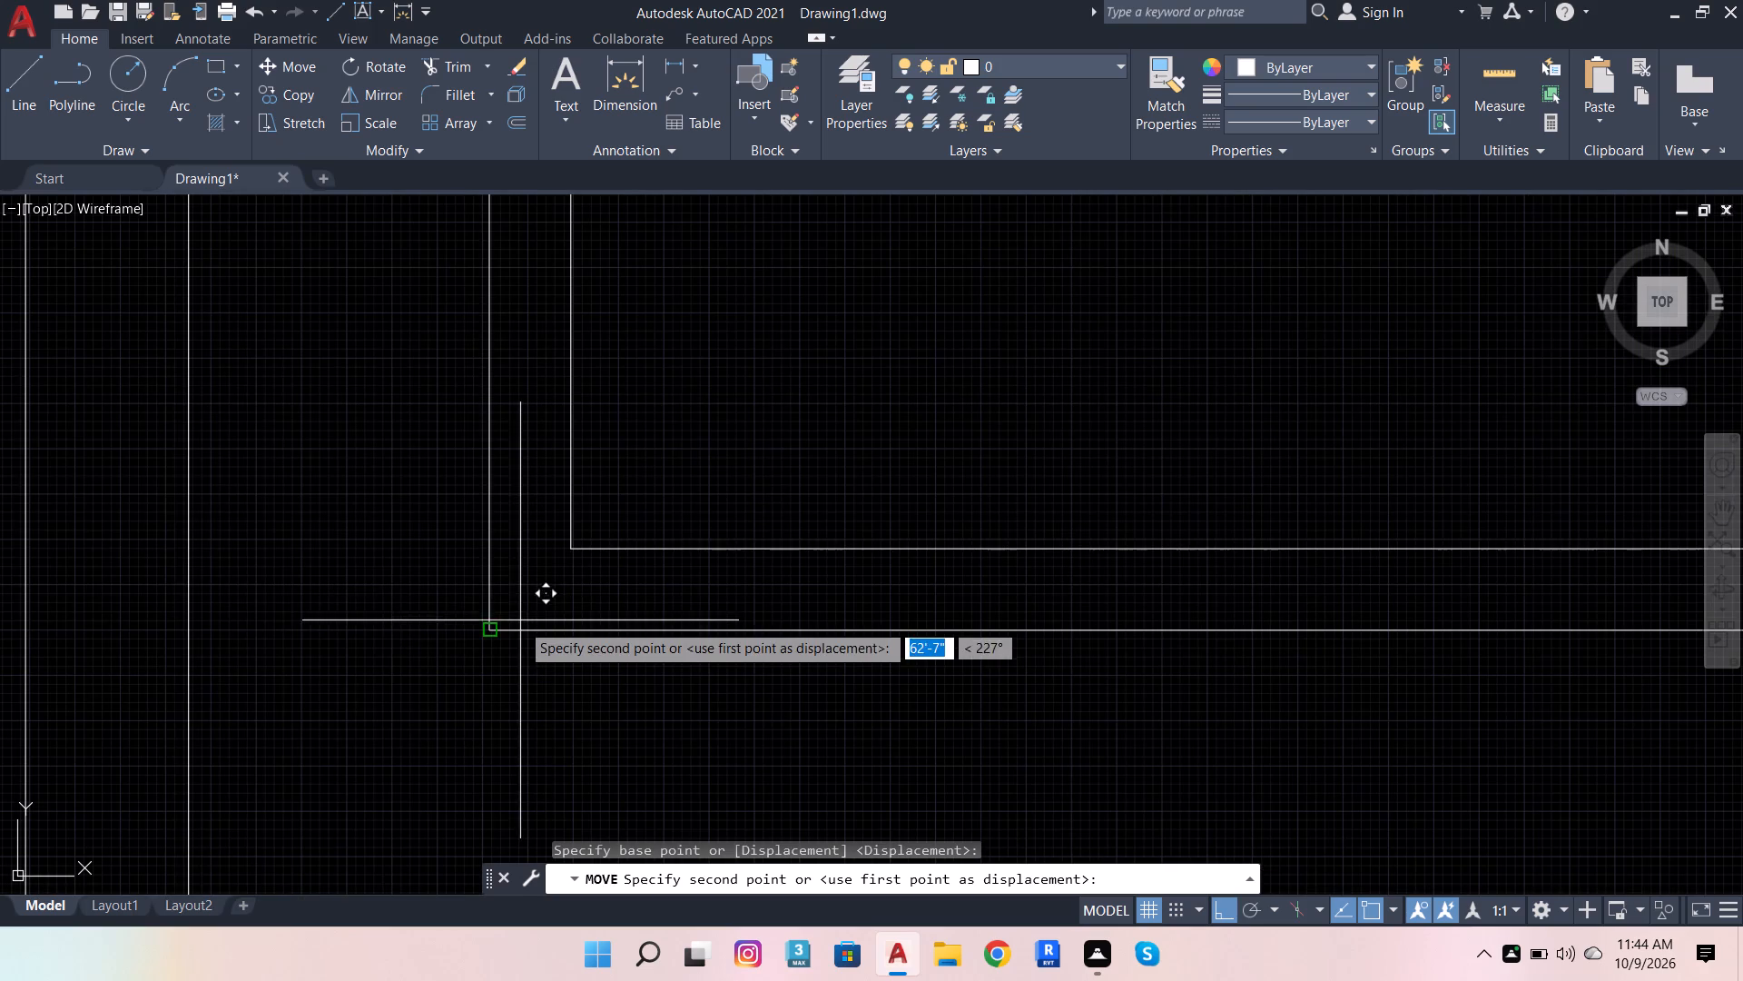
click(491, 630)
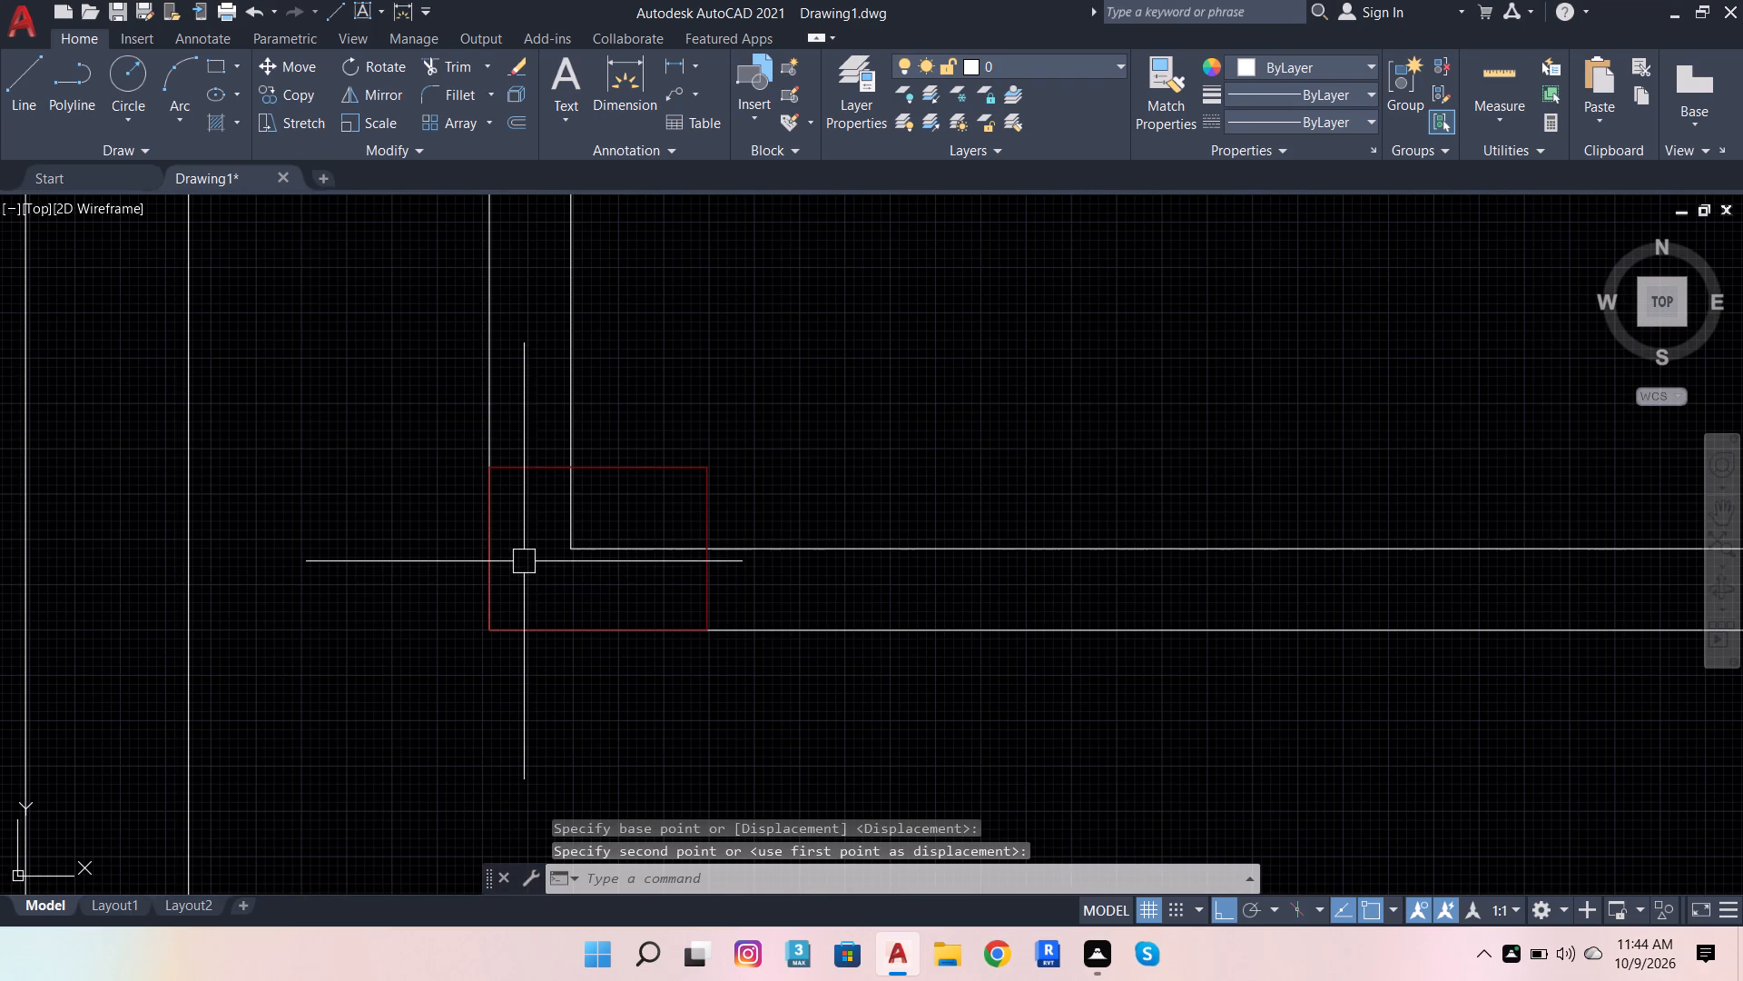
key(Escape)
Copy the southwest corner's column block 34'-9" east to the southeast outer wall corner, aligning their southeast corner points.
click(710, 580)
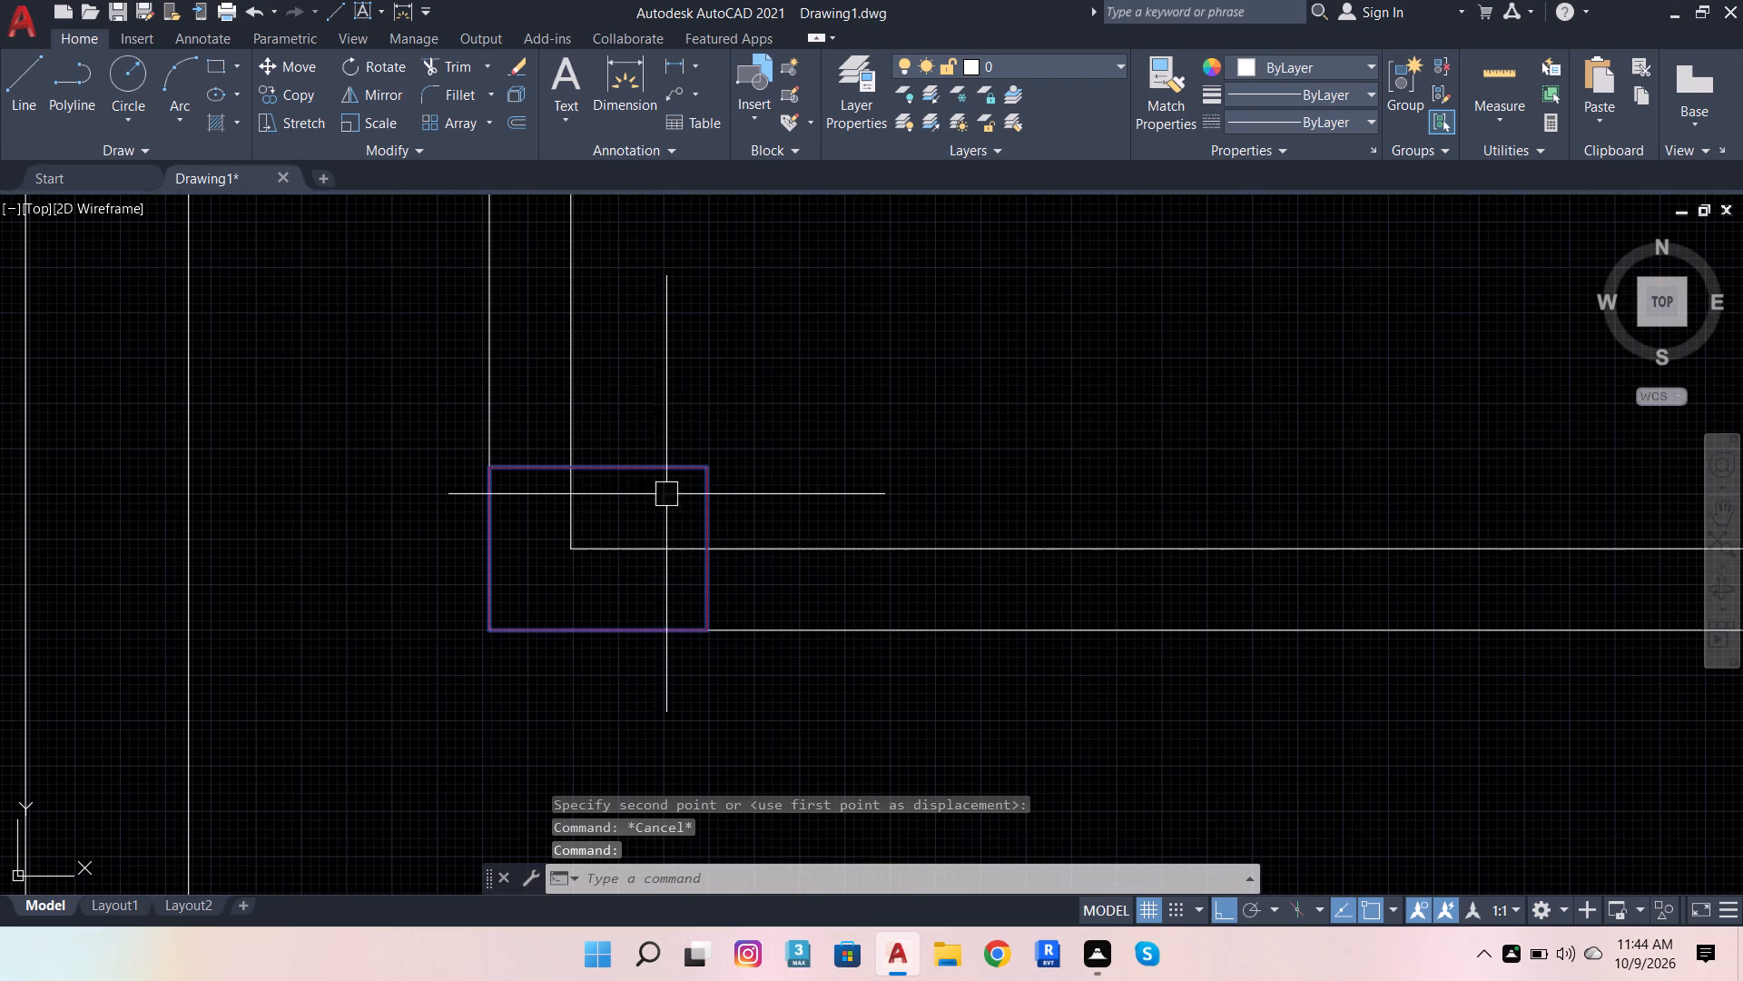
click(288, 92)
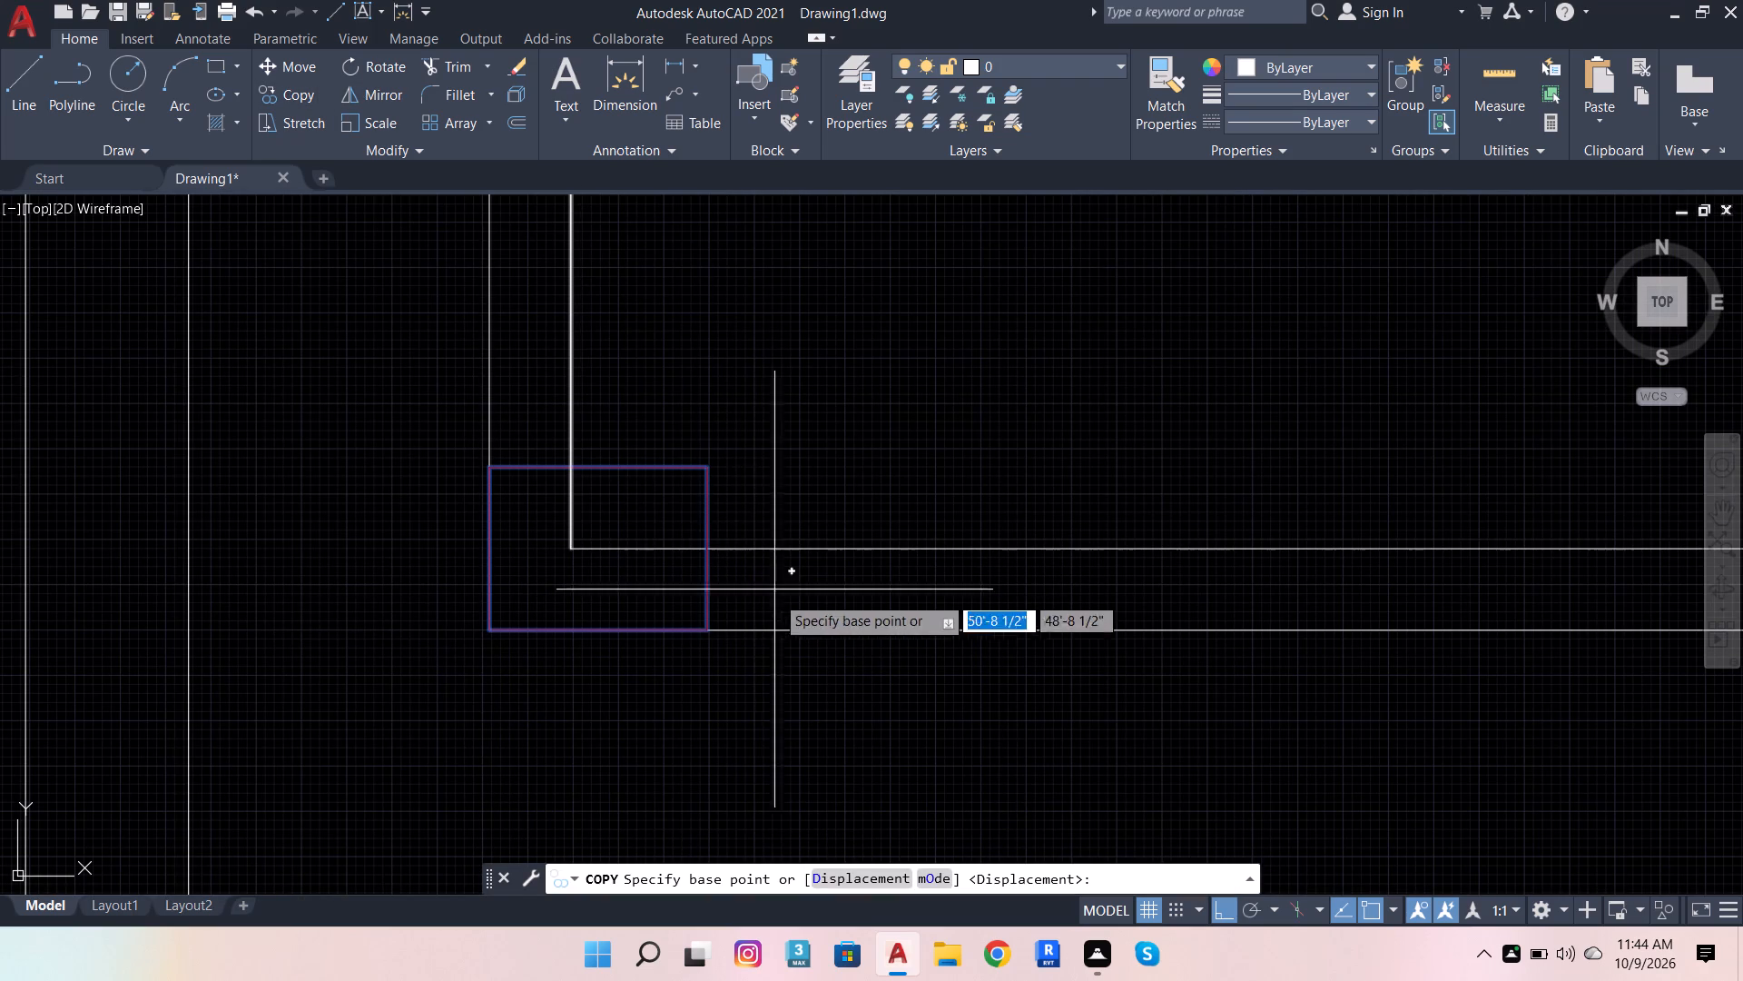
click(706, 637)
scroll(596, 664, down, 3)
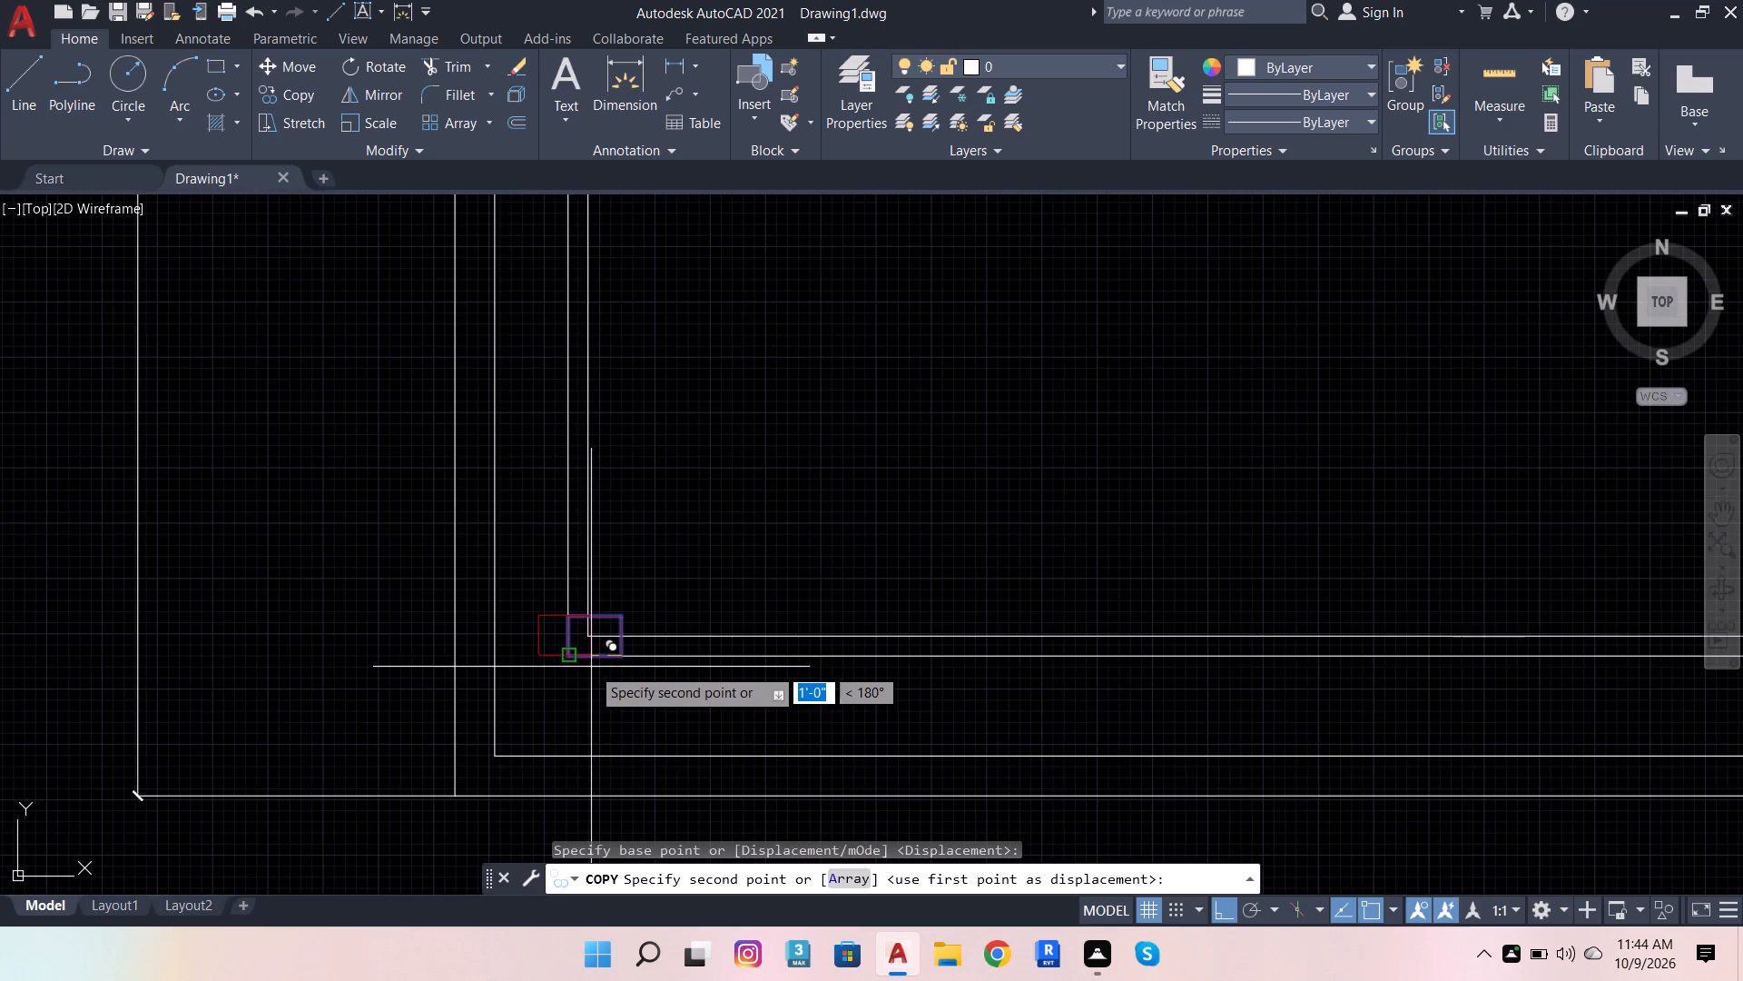
scroll(588, 666, down, 2)
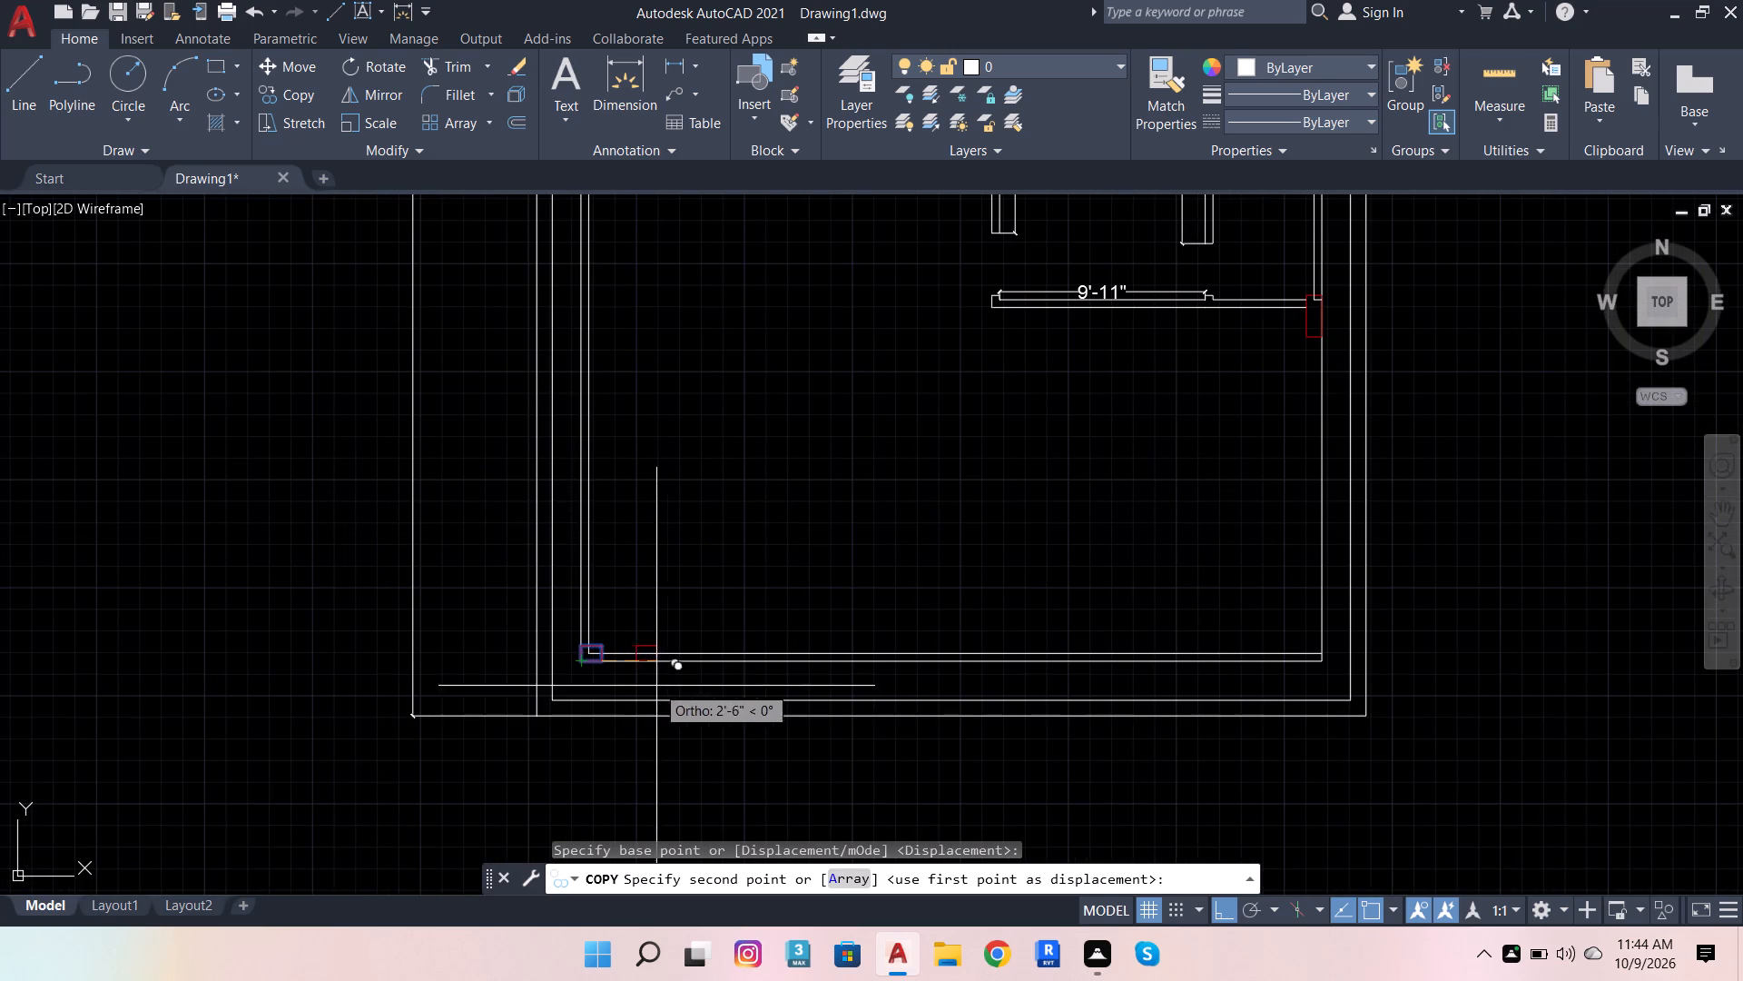
scroll(1217, 666, up, 3)
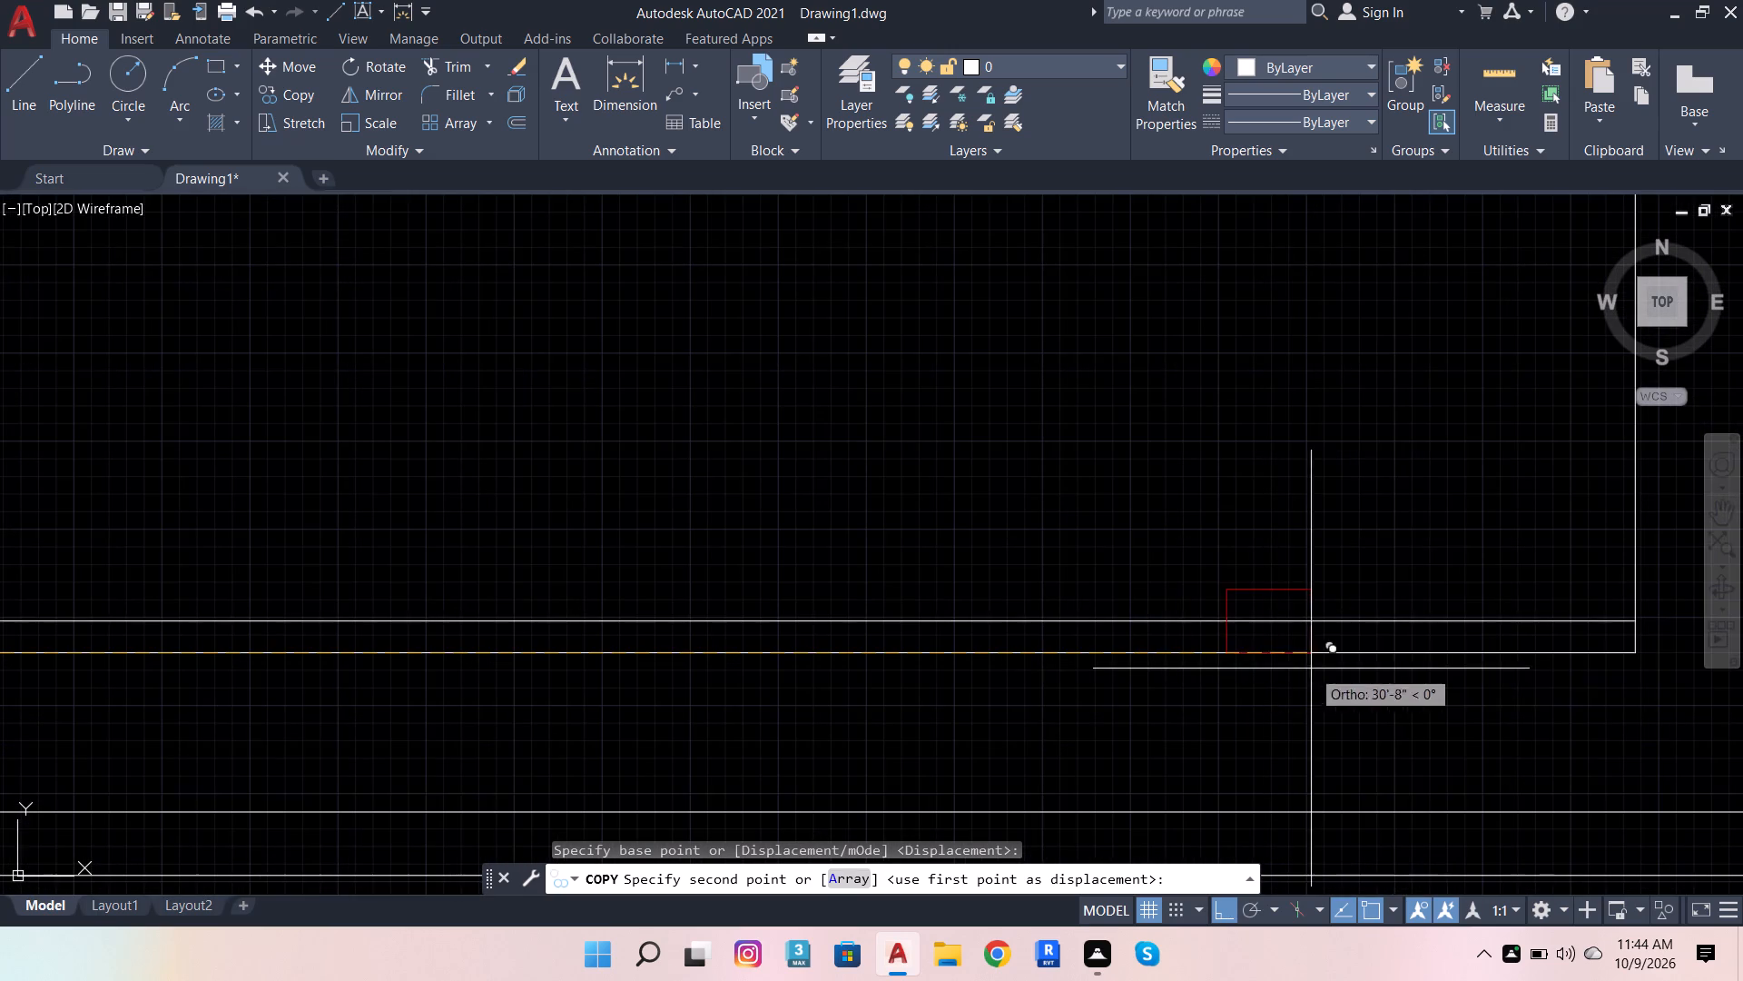
scroll(1445, 687, down, 2)
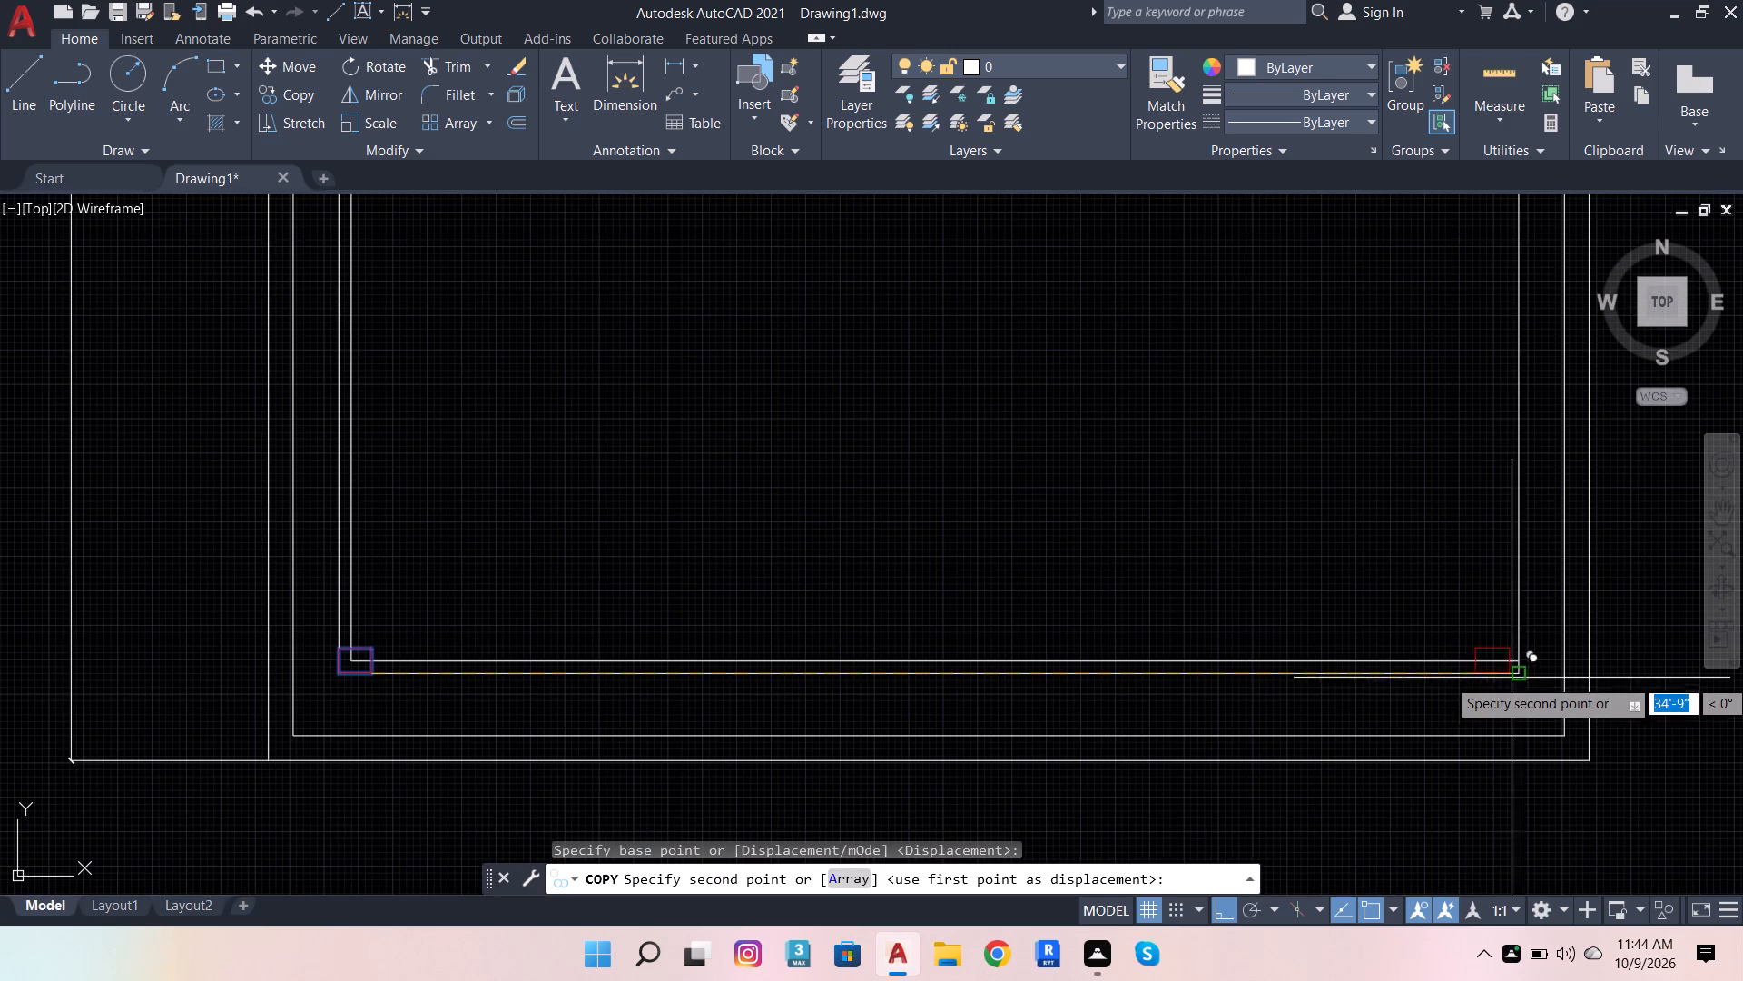
scroll(1516, 677, up, 3)
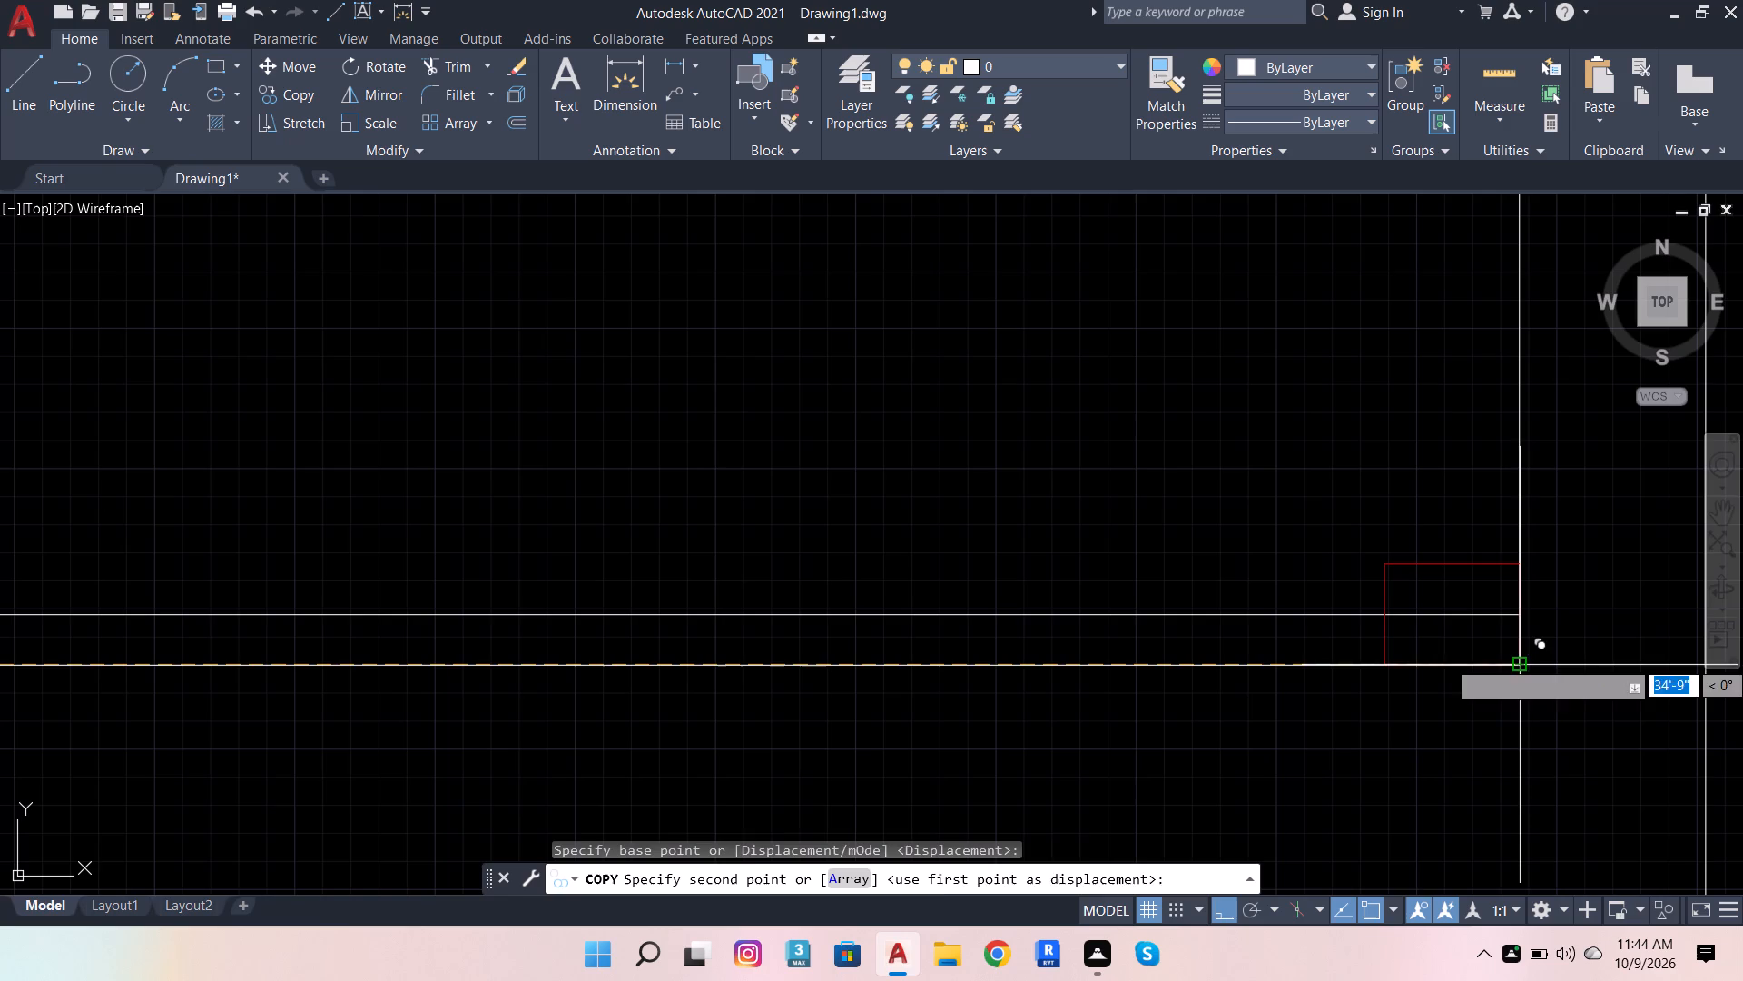
click(1523, 659)
scroll(1453, 685, down, 3)
key(Escape)
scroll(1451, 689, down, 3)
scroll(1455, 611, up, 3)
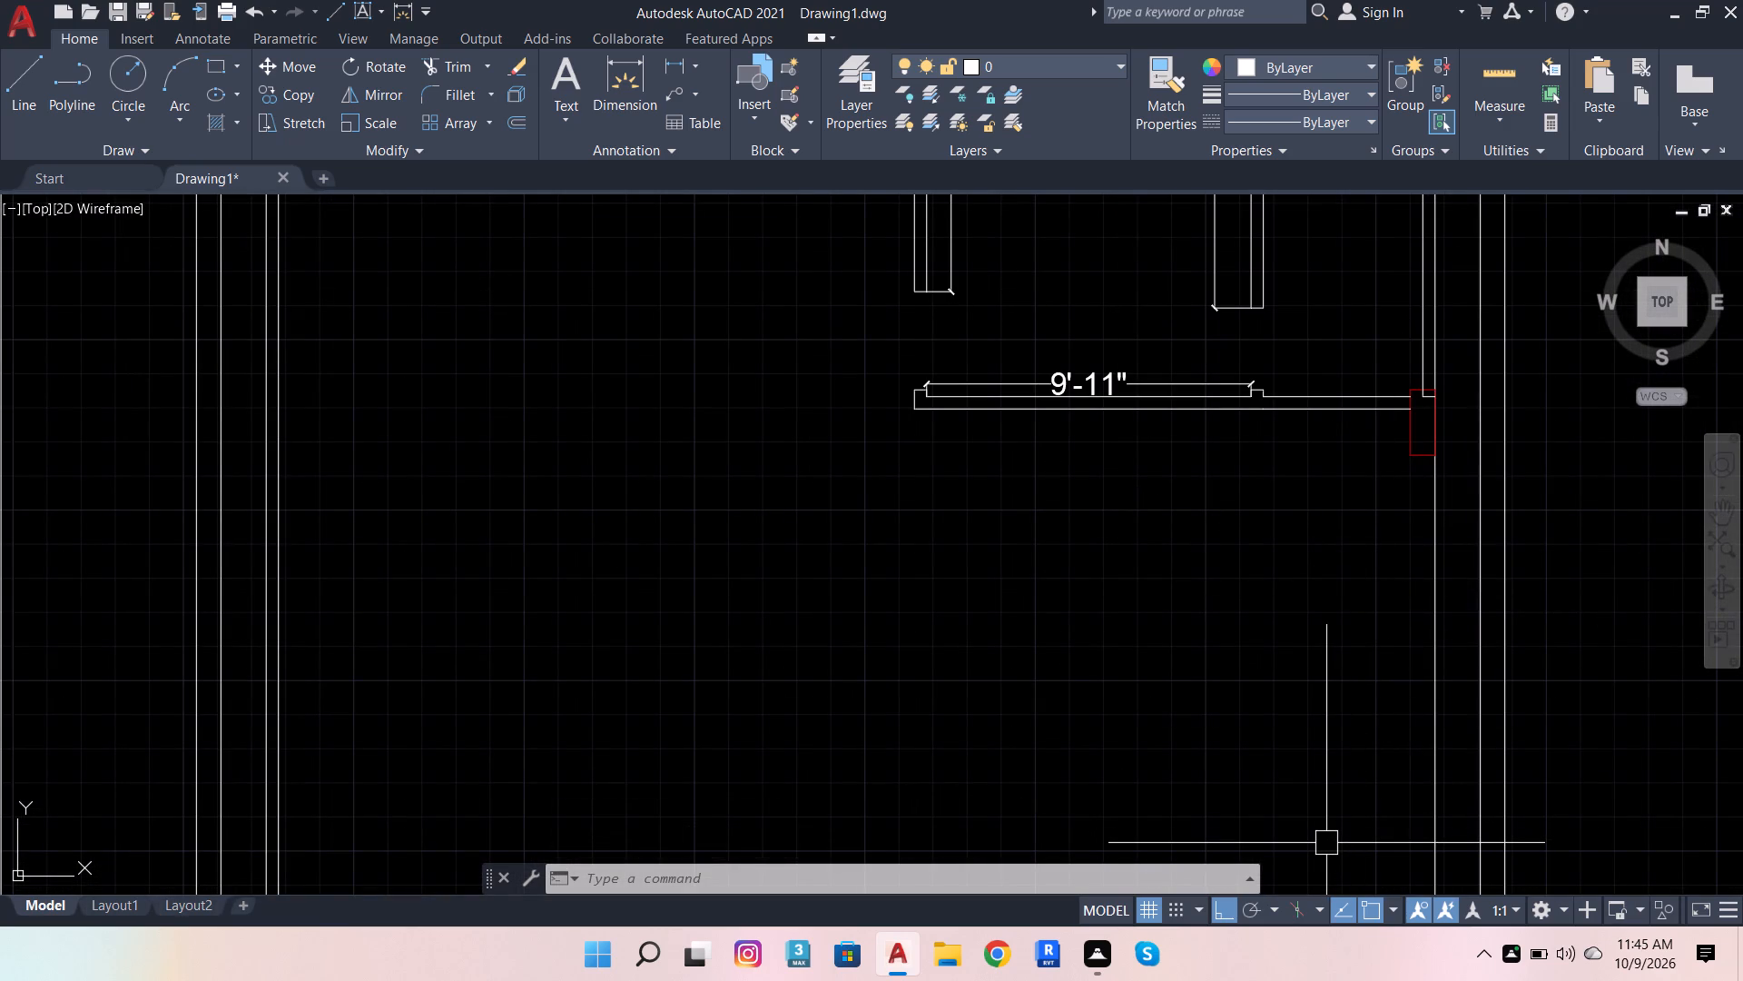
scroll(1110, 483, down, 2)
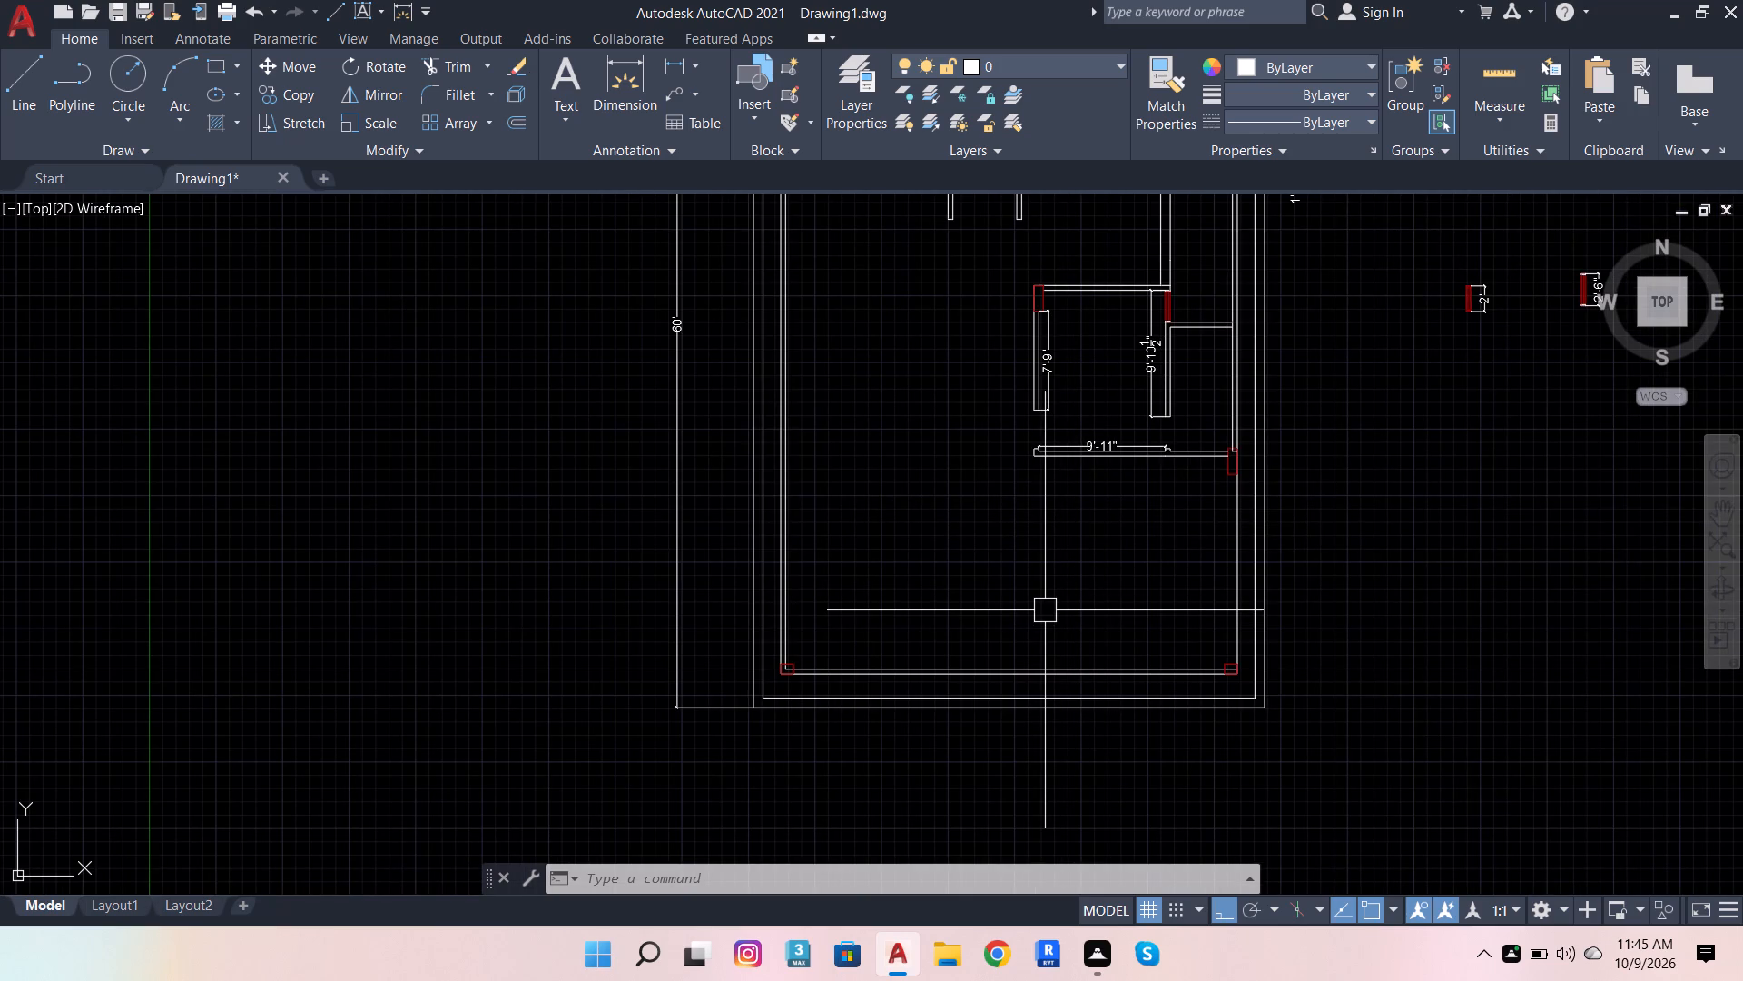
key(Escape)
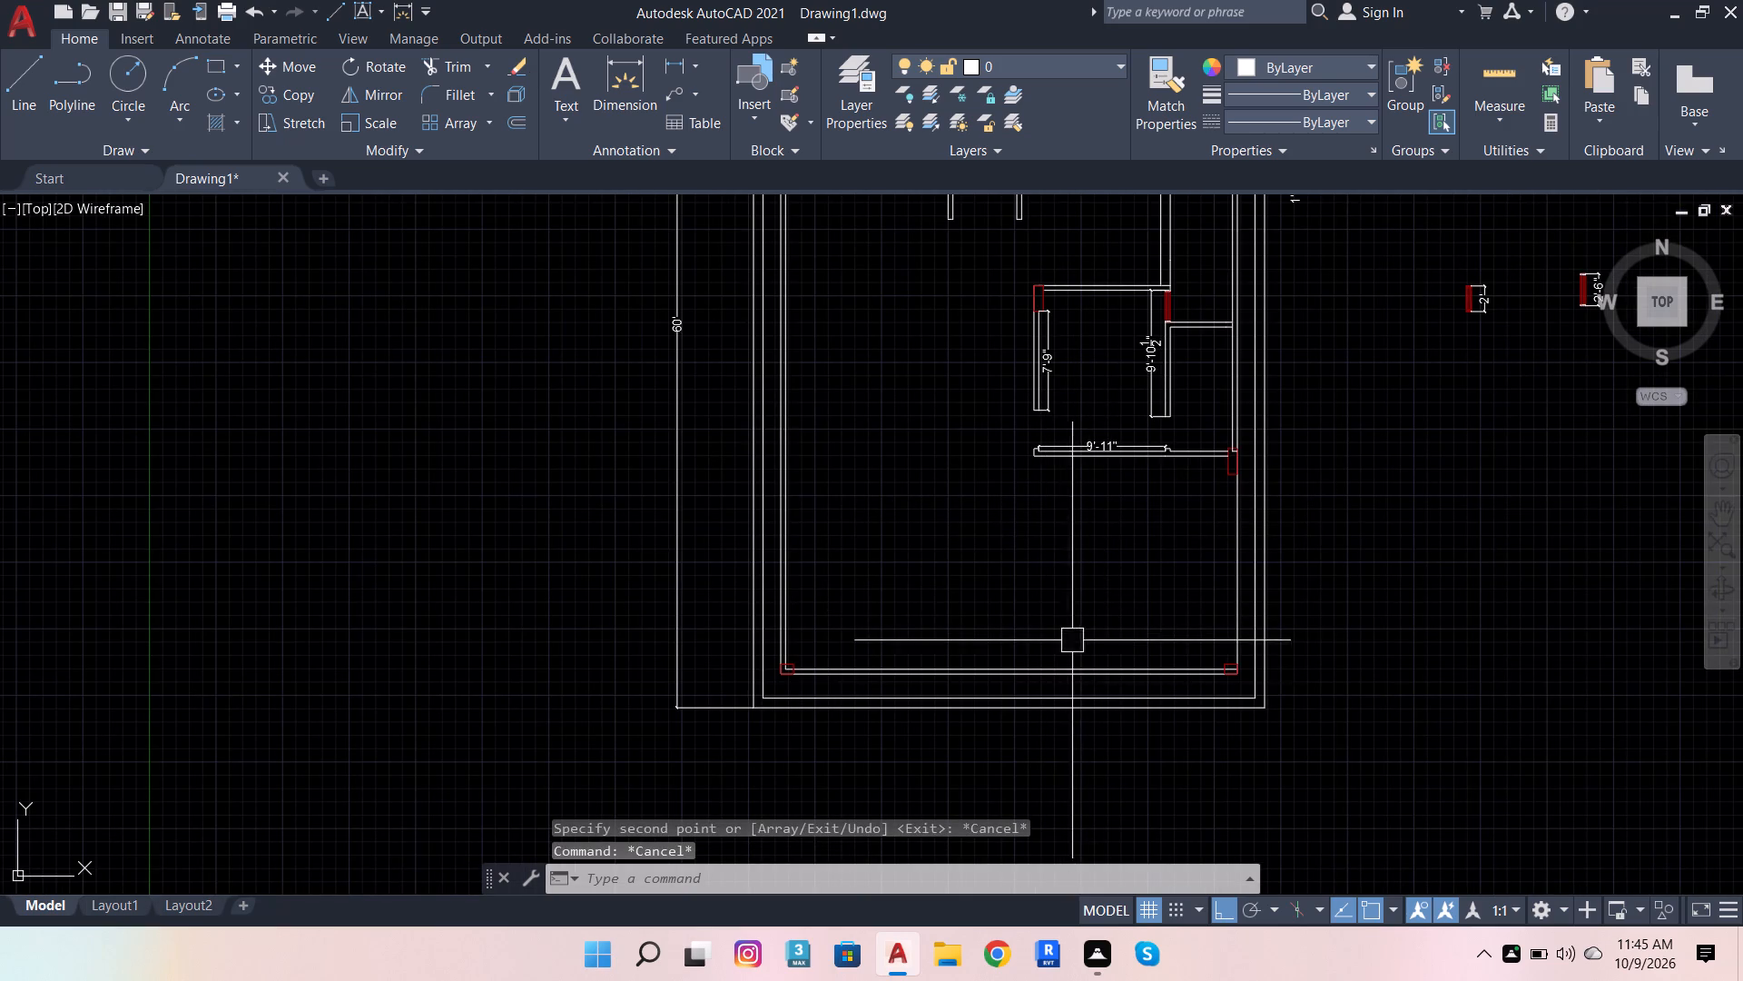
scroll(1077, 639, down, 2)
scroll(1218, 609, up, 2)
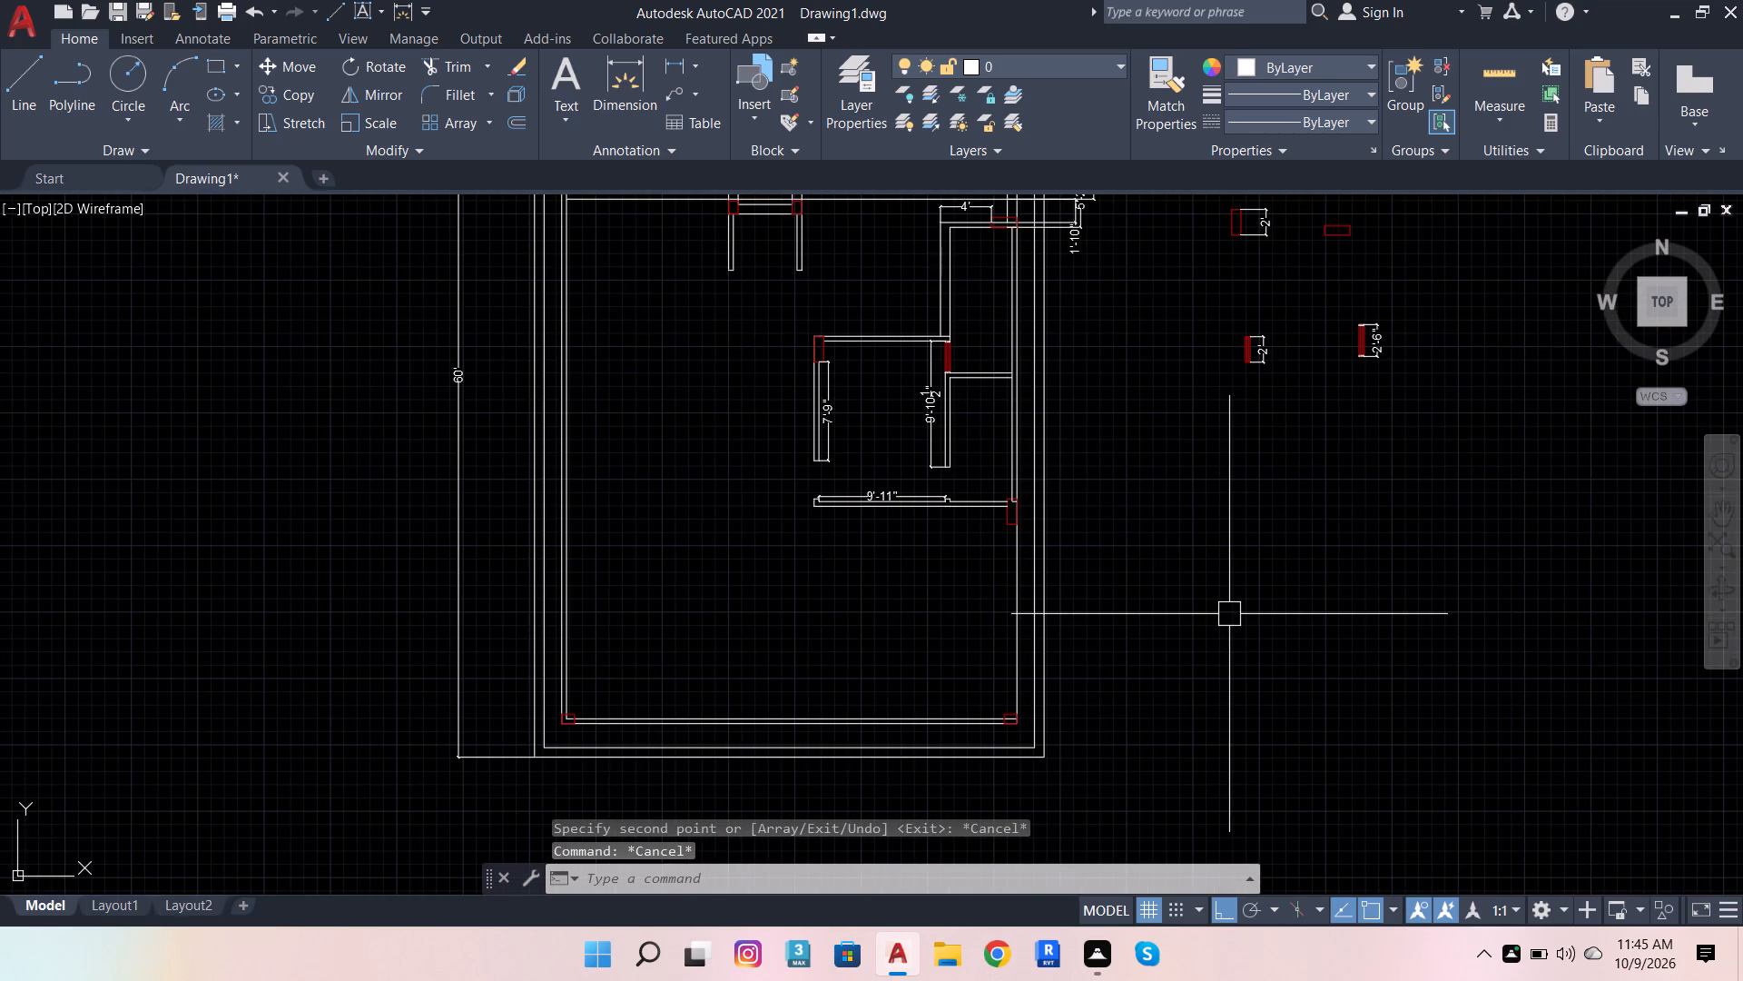
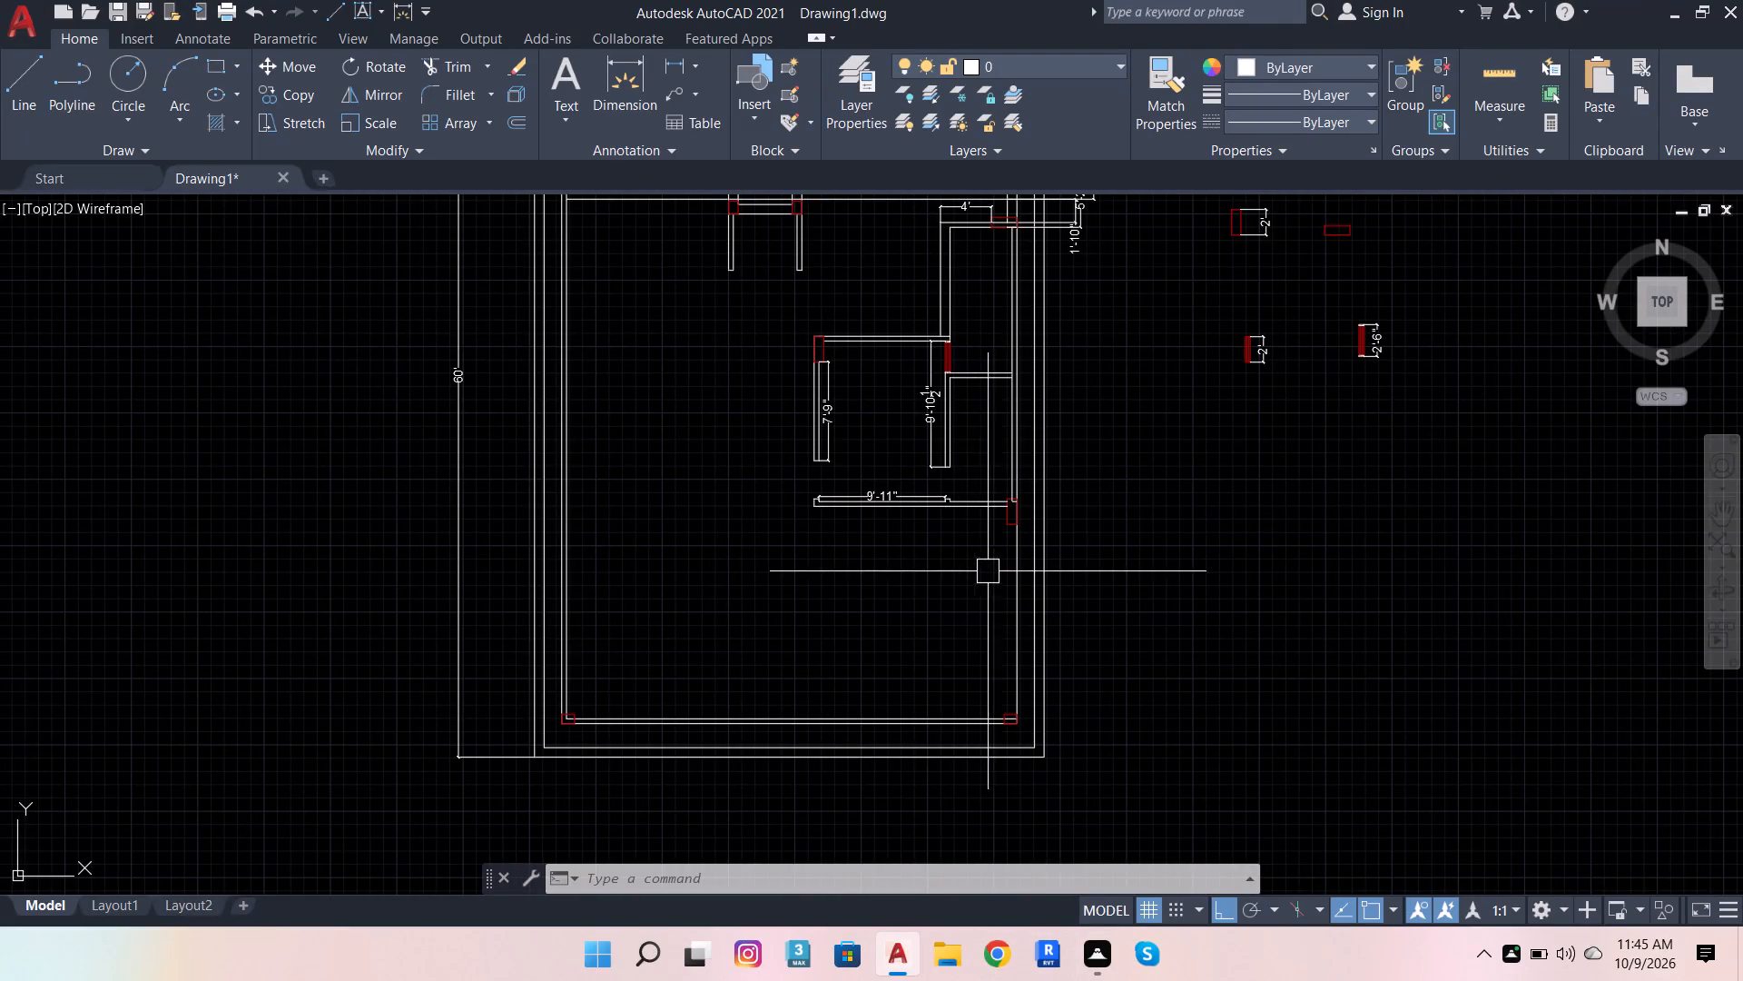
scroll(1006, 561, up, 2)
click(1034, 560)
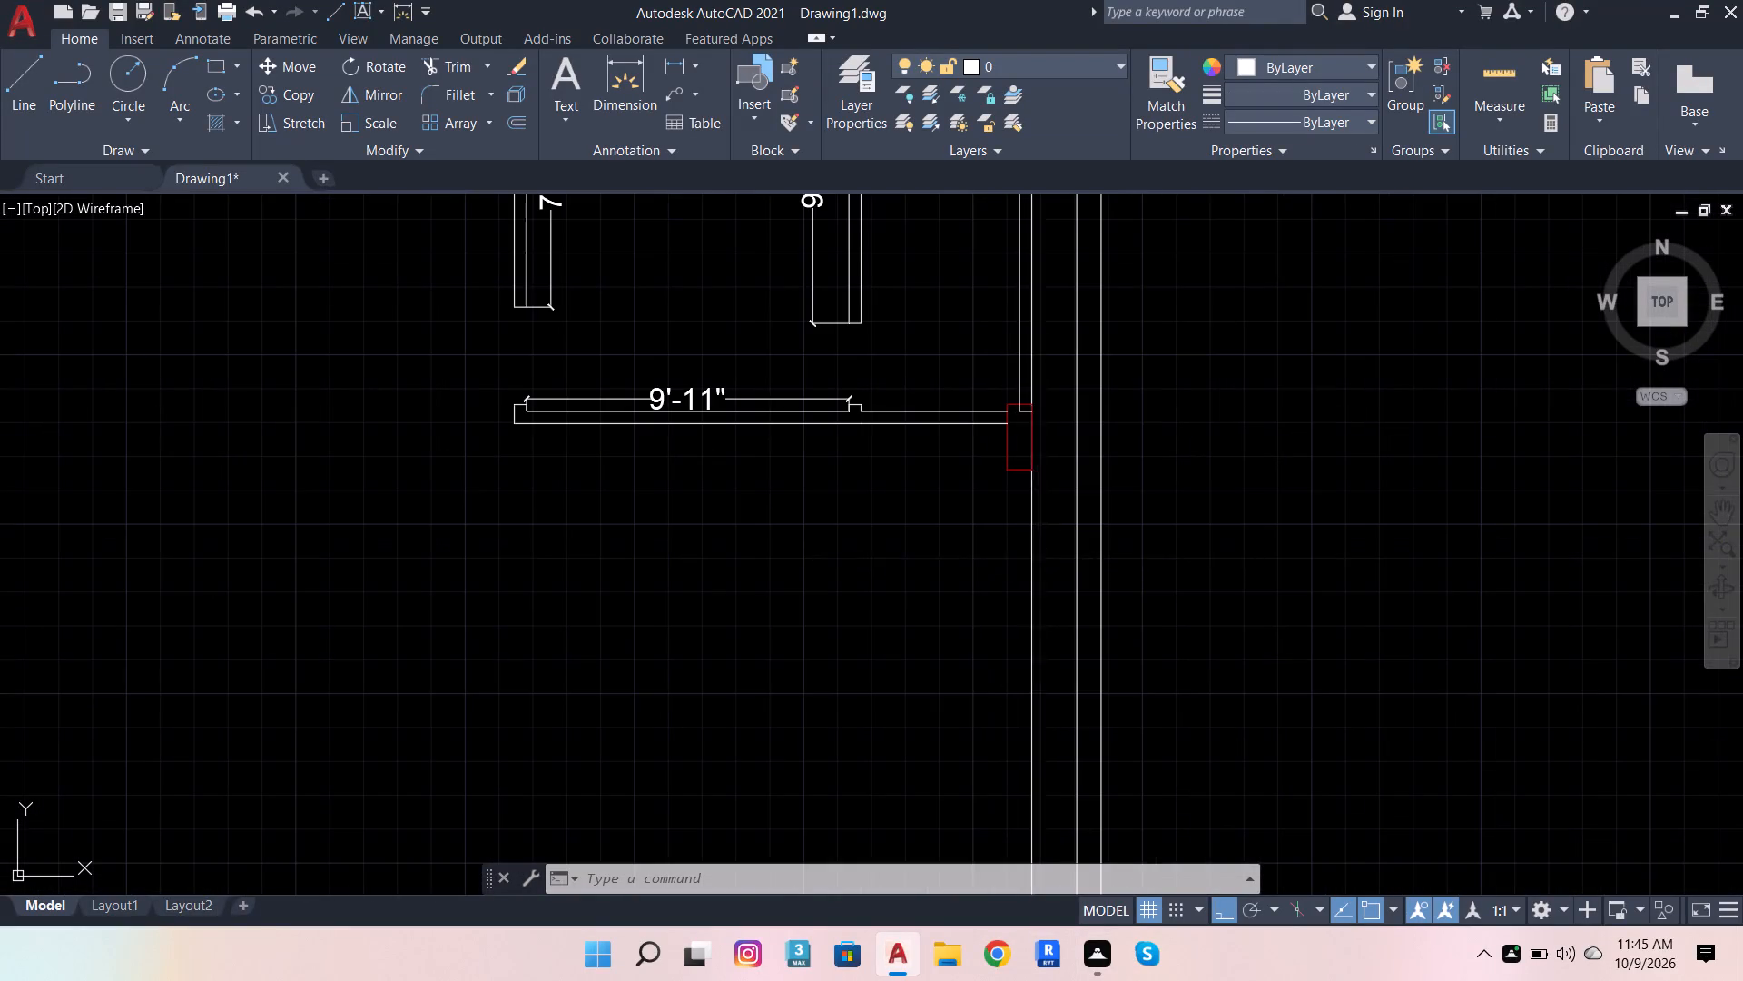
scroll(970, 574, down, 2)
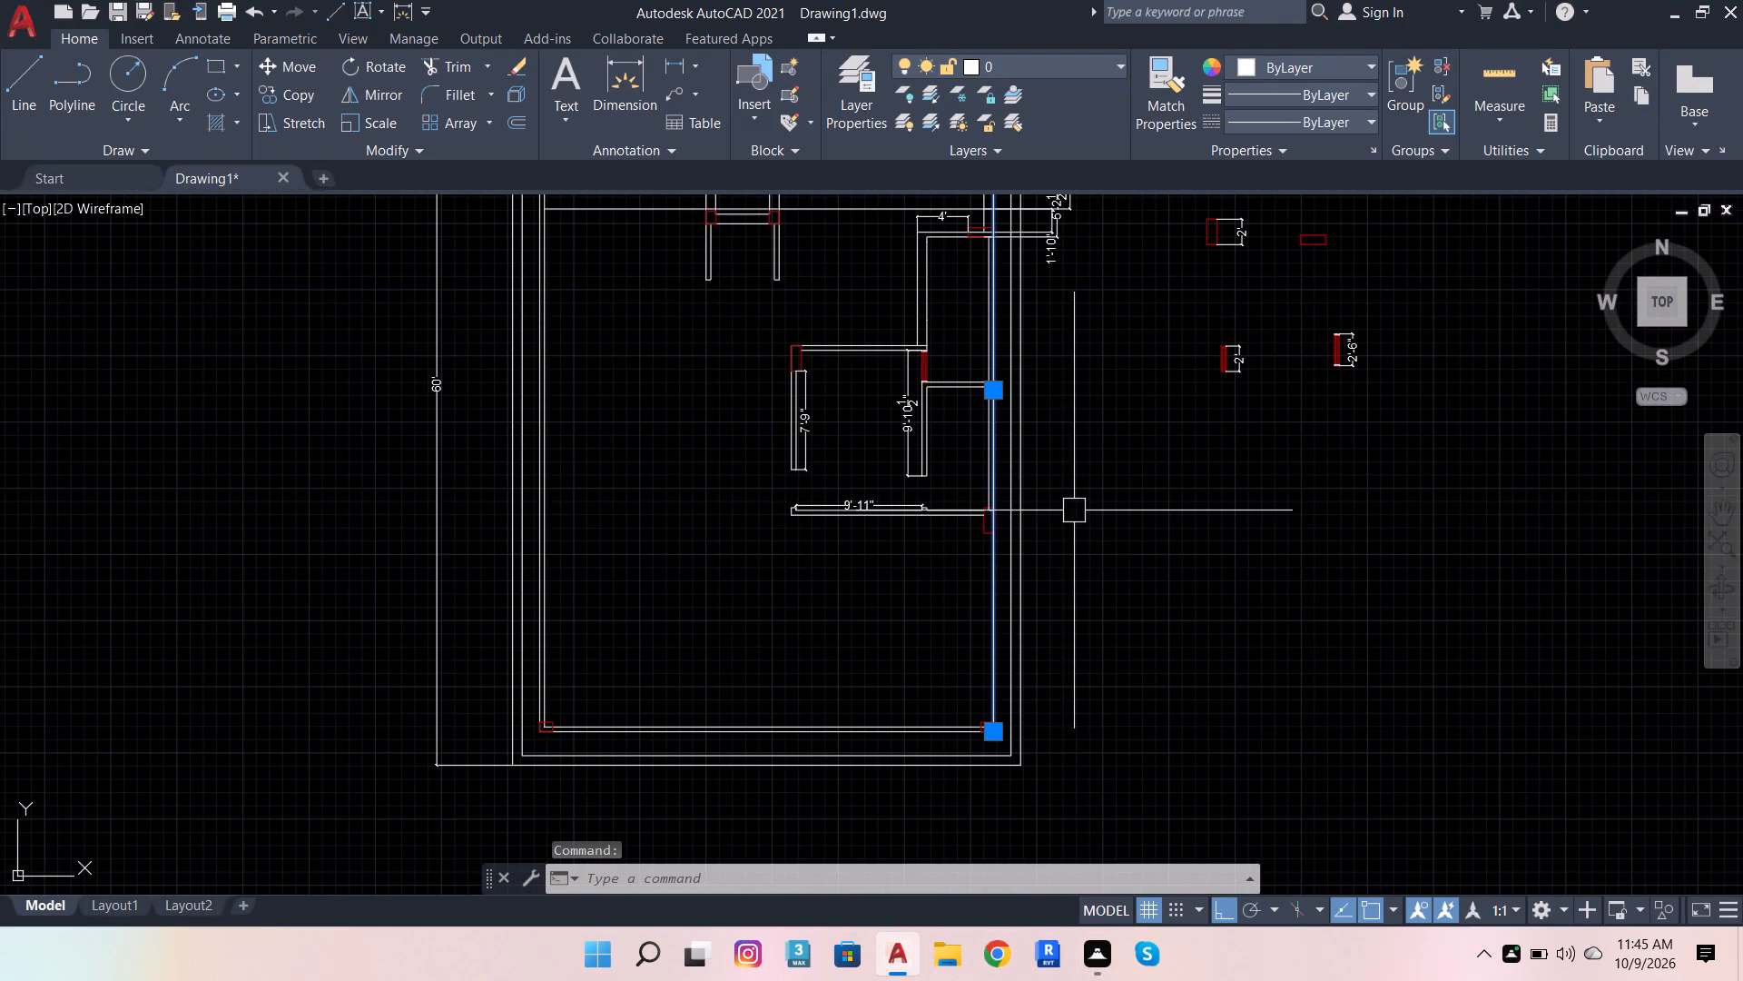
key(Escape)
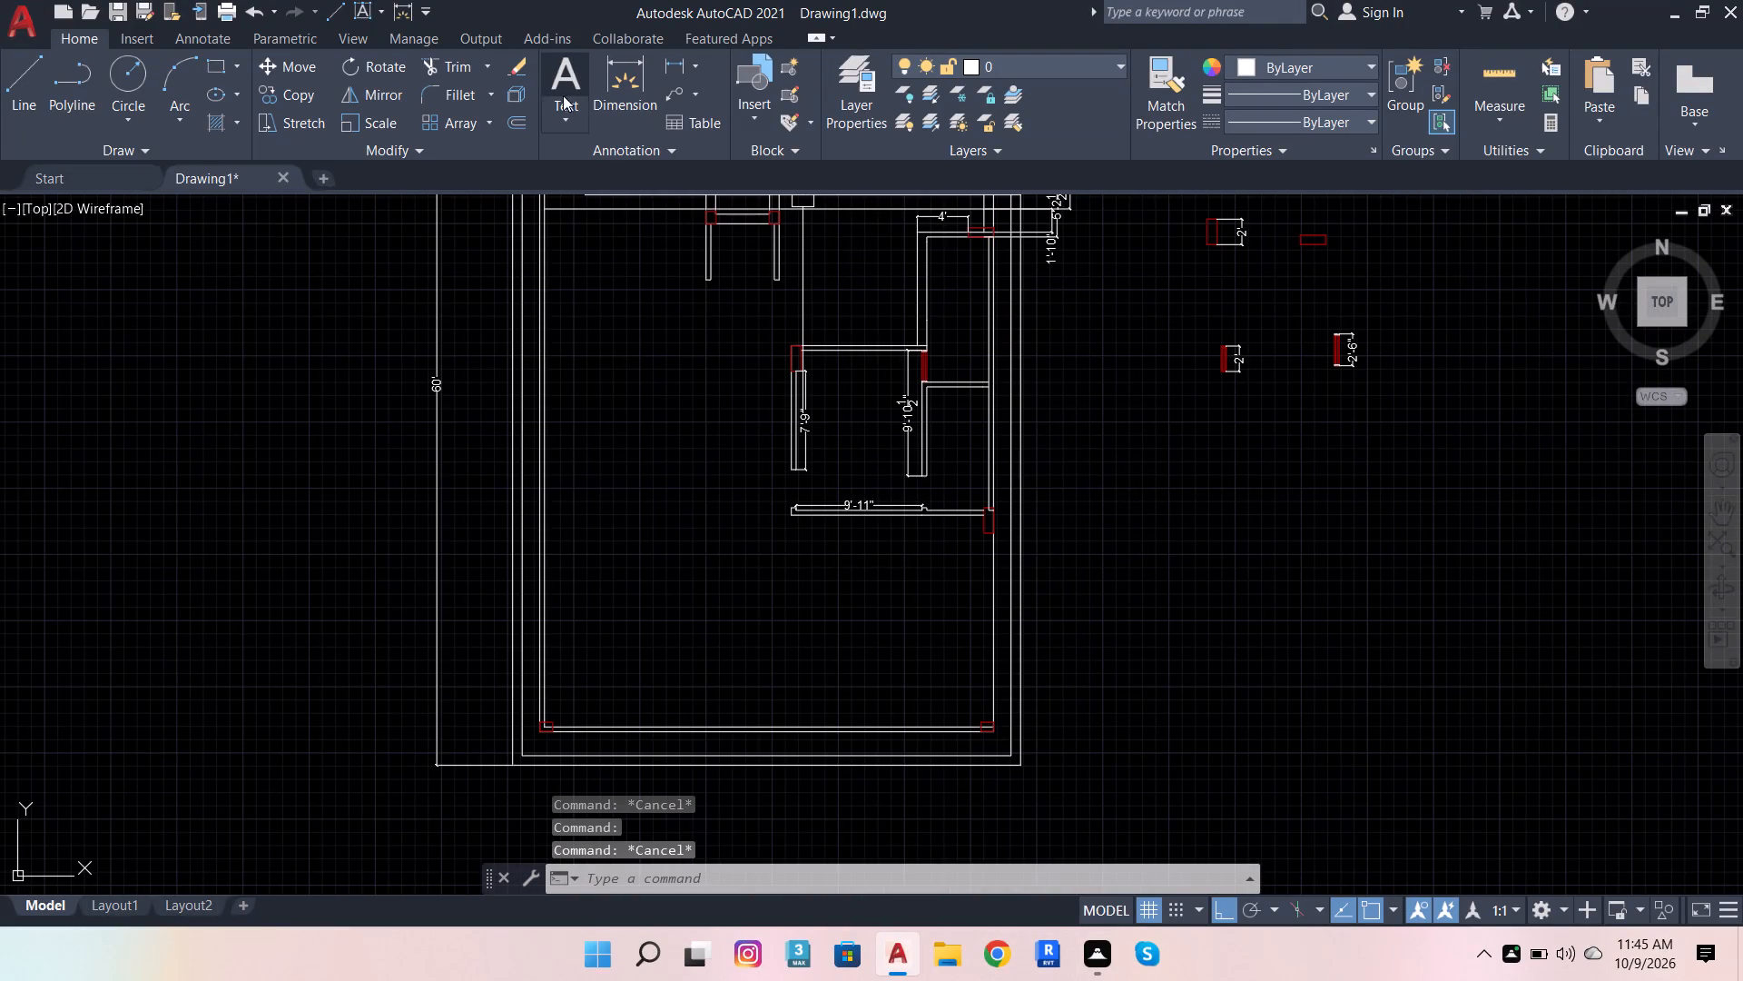
Draw the east wall's inner line about 17'-2" south from its lower end at the partition junction column into the southeast corner column.
click(26, 89)
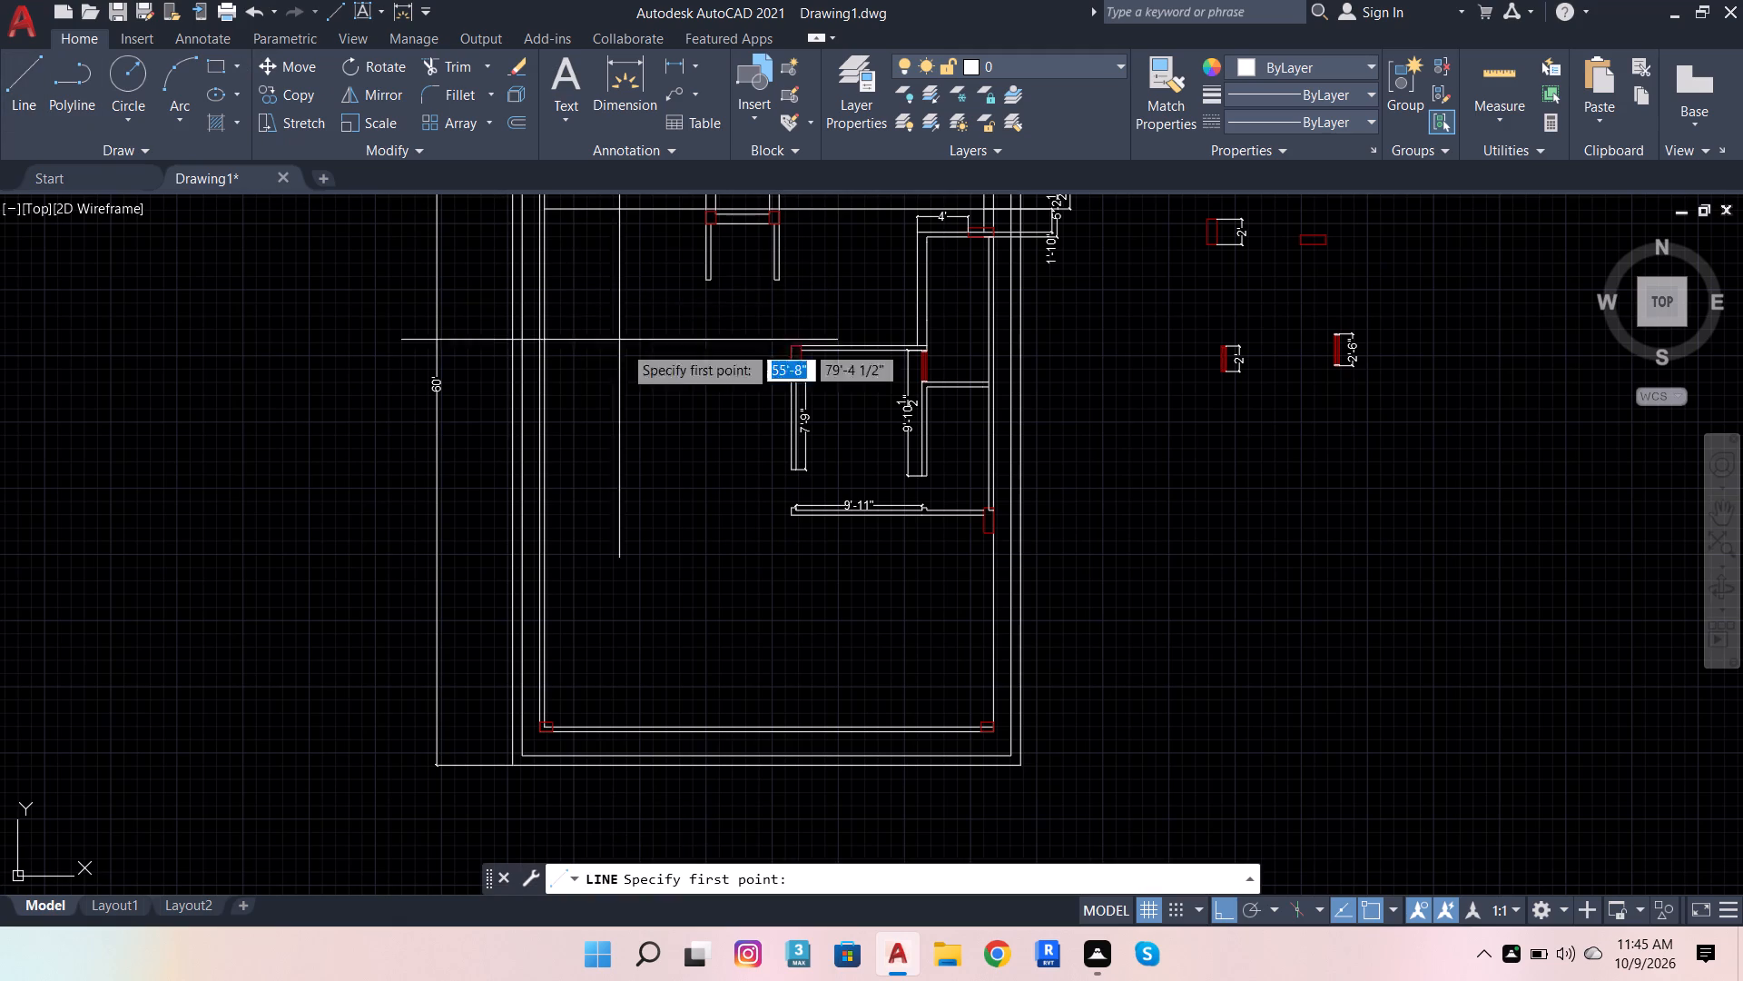
scroll(896, 545, up, 2)
scroll(1203, 456, up, 2)
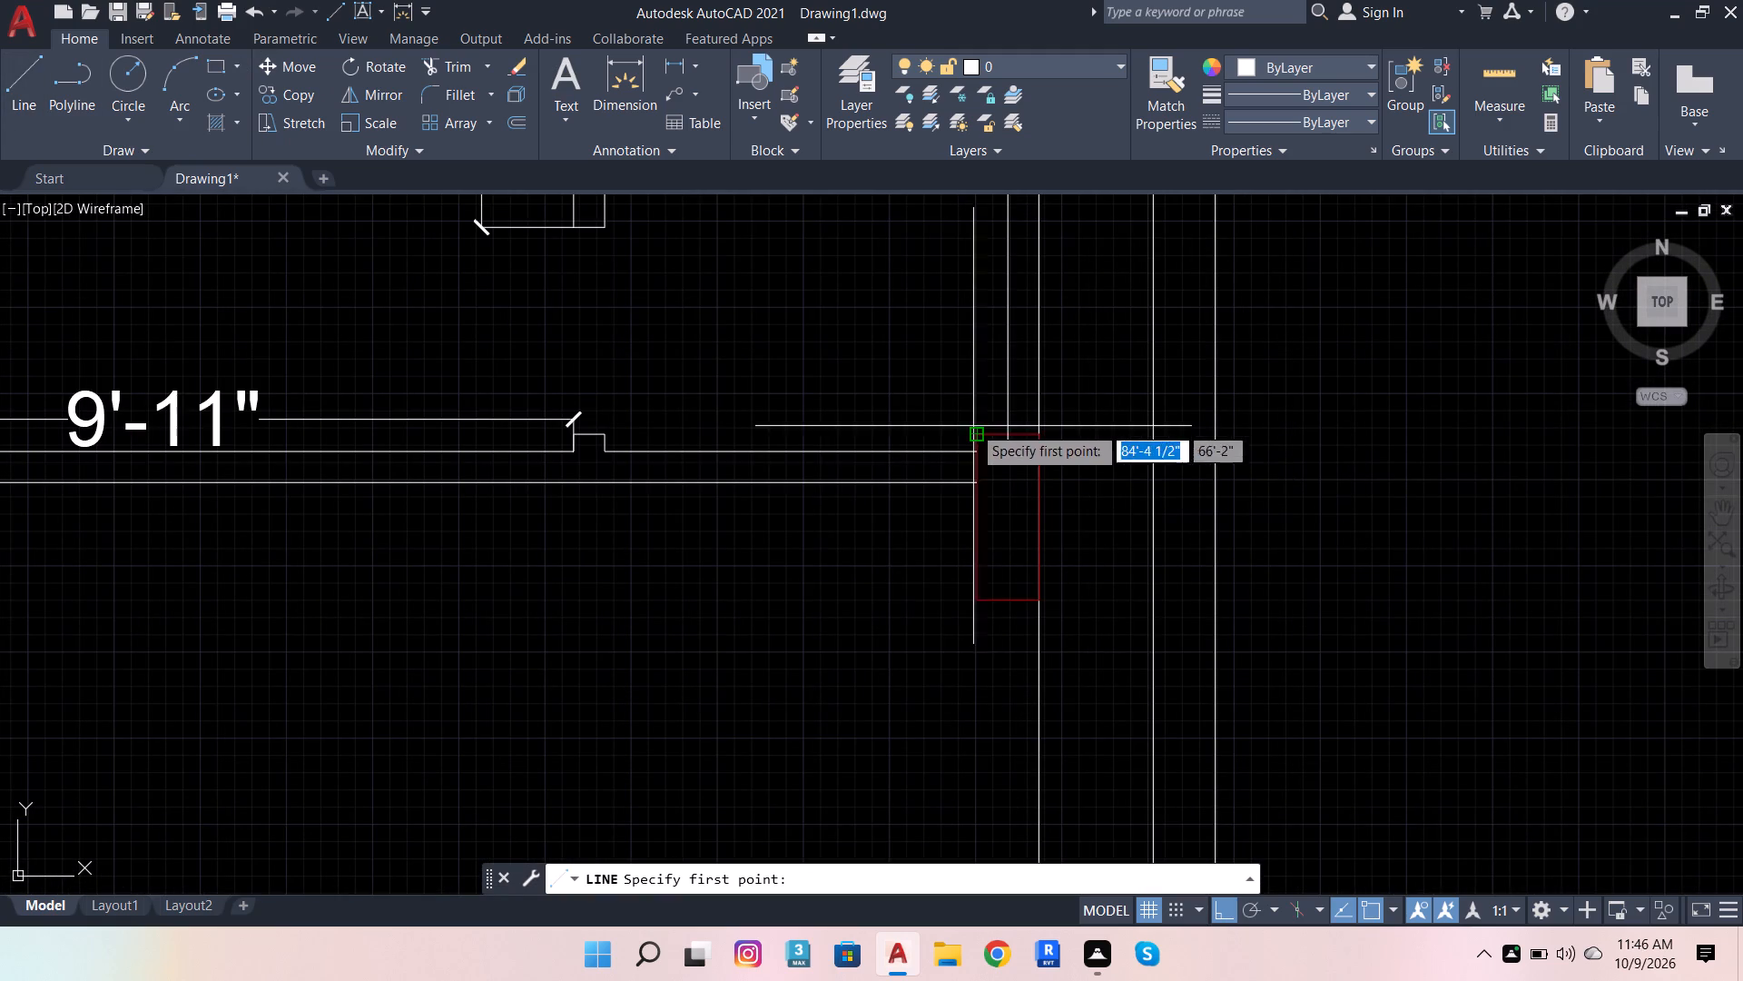
click(1012, 452)
scroll(1108, 351, down, 5)
scroll(1098, 461, up, 3)
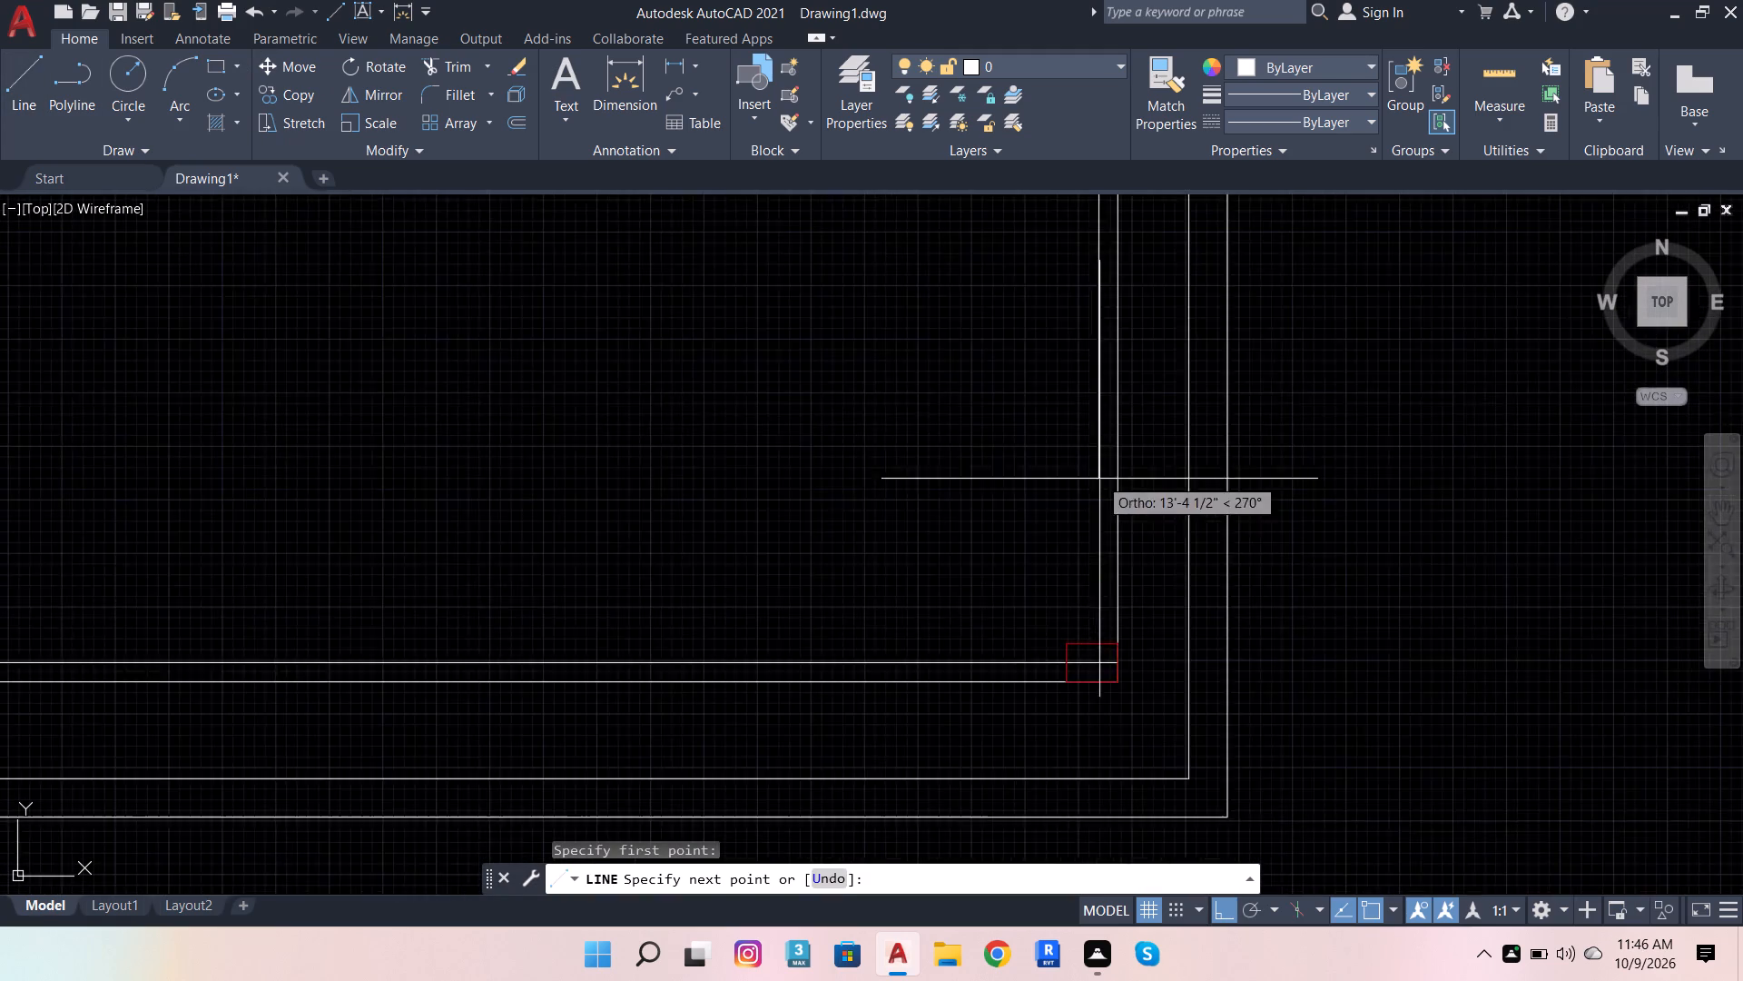
scroll(1099, 479, up, 2)
scroll(1108, 768, up, 2)
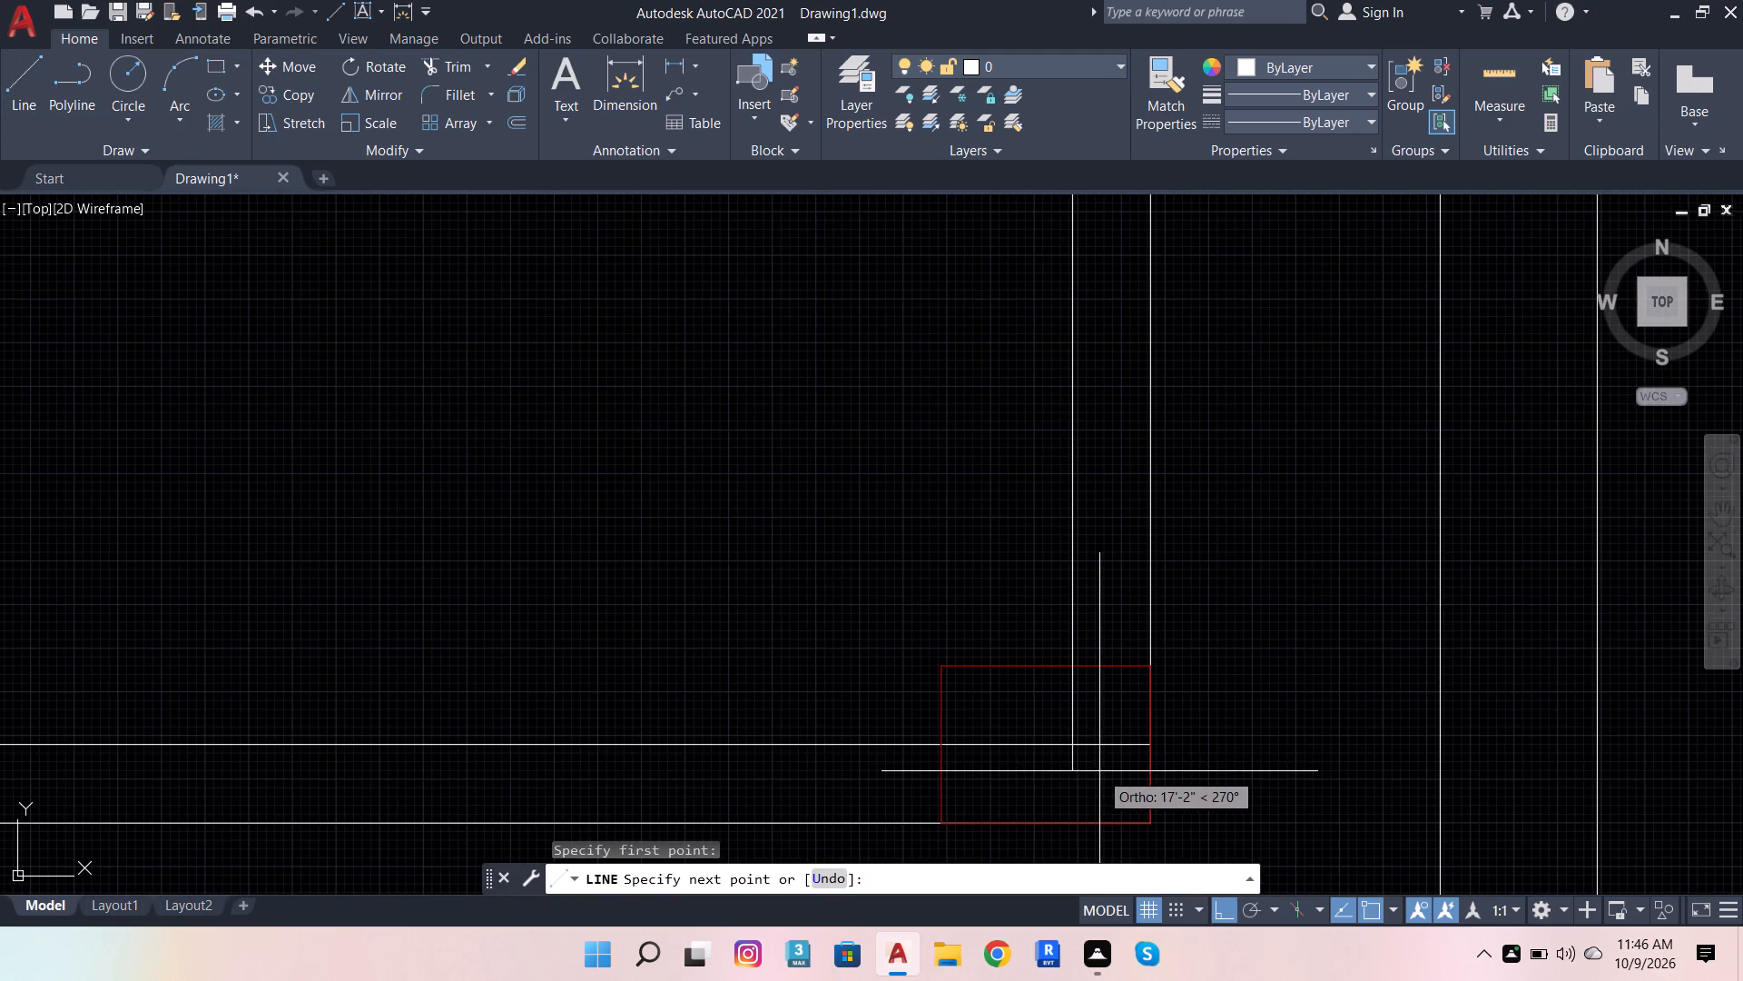
click(1099, 771)
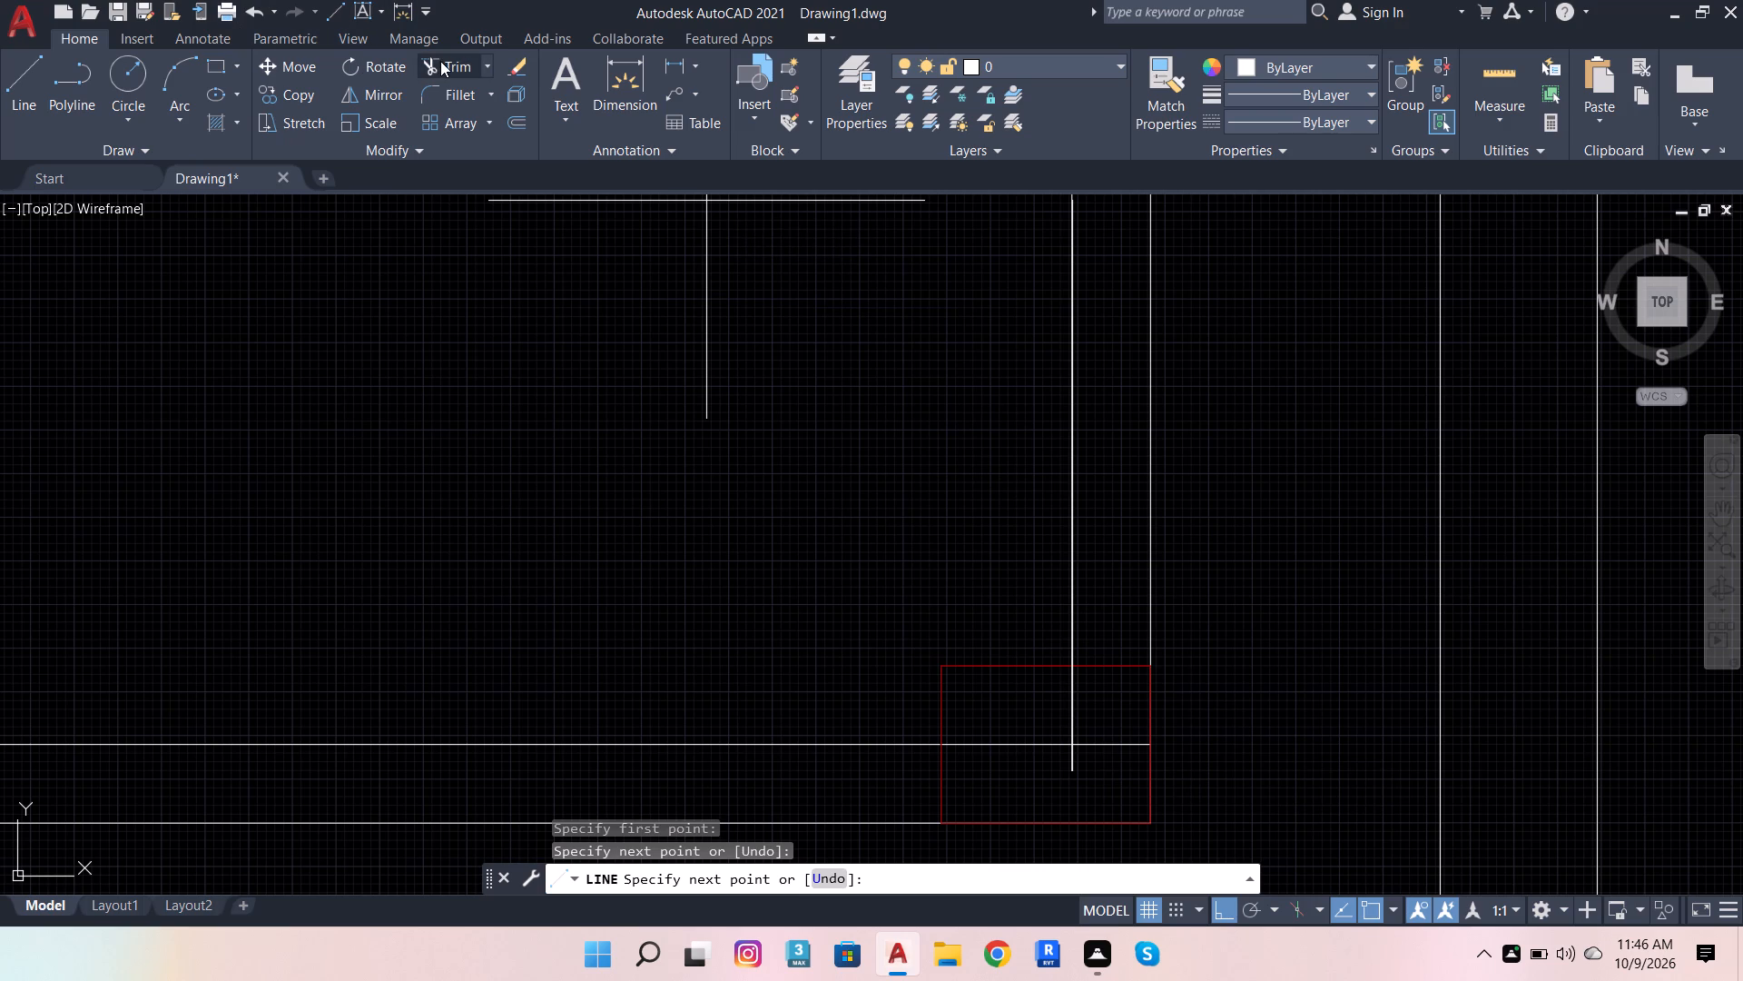
Trim the new inner line and the south wall's inner line back to the edges of the southeast corner column.
click(440, 61)
scroll(1009, 778, up, 3)
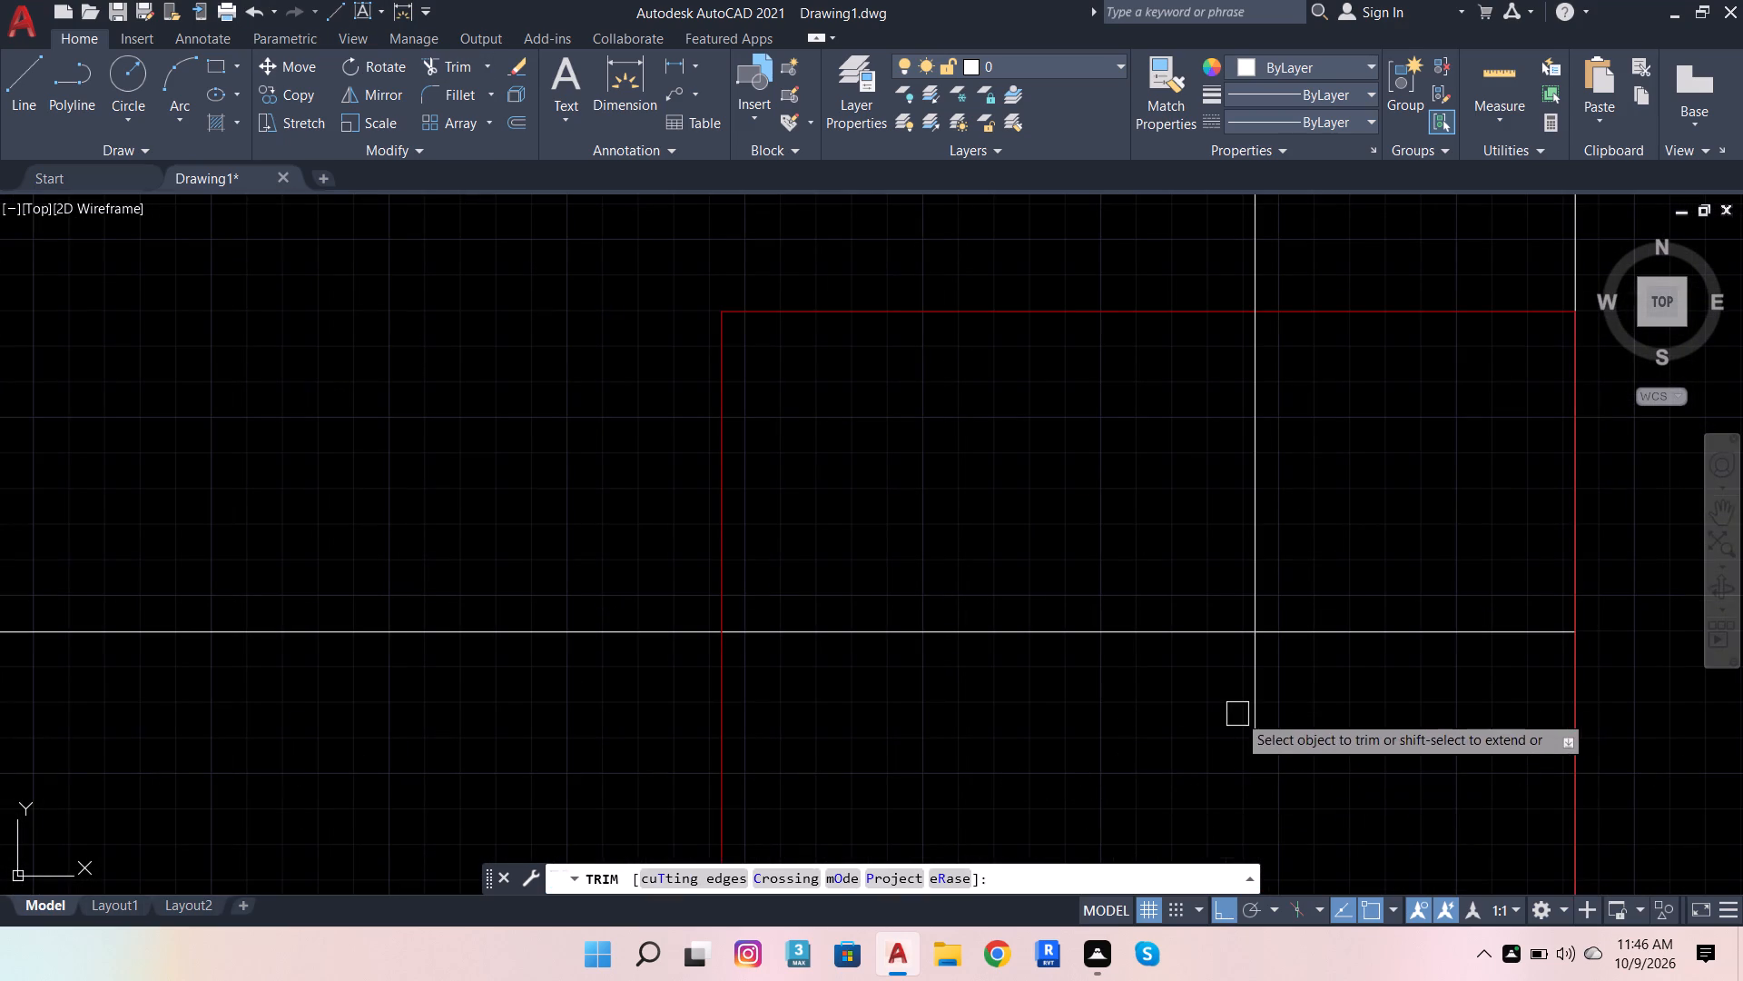
click(1254, 706)
click(1345, 639)
scroll(1299, 691, down, 4)
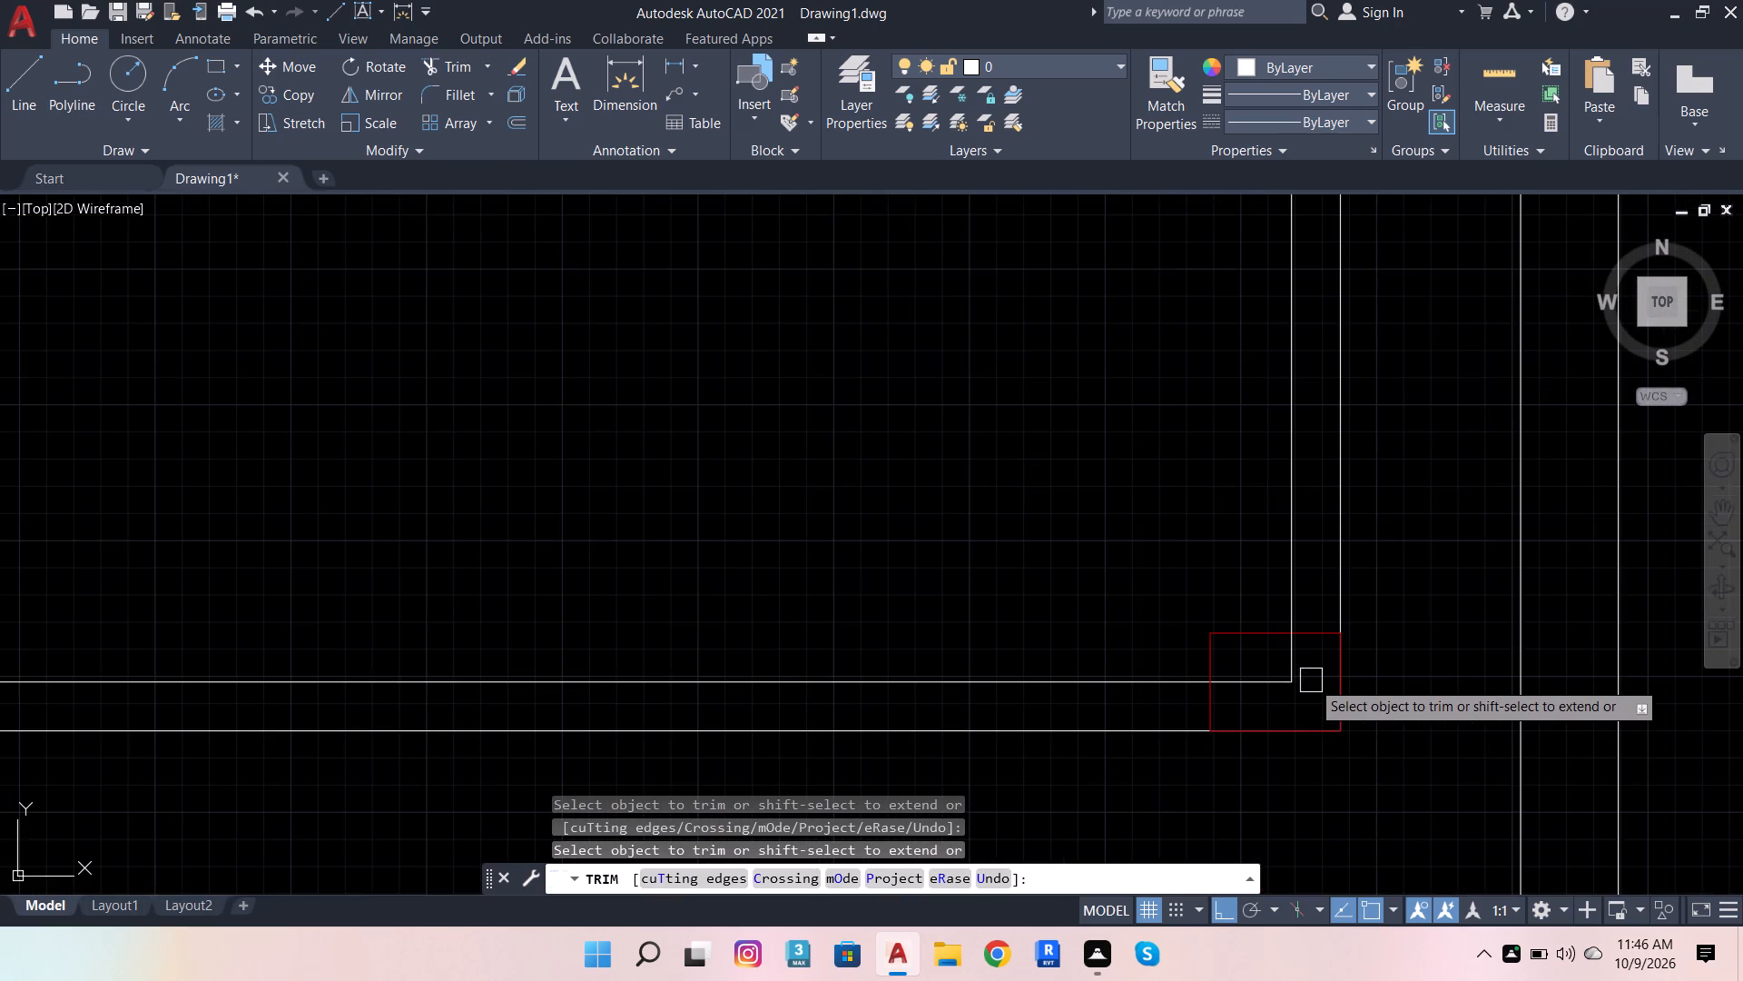
click(1302, 668)
click(1280, 689)
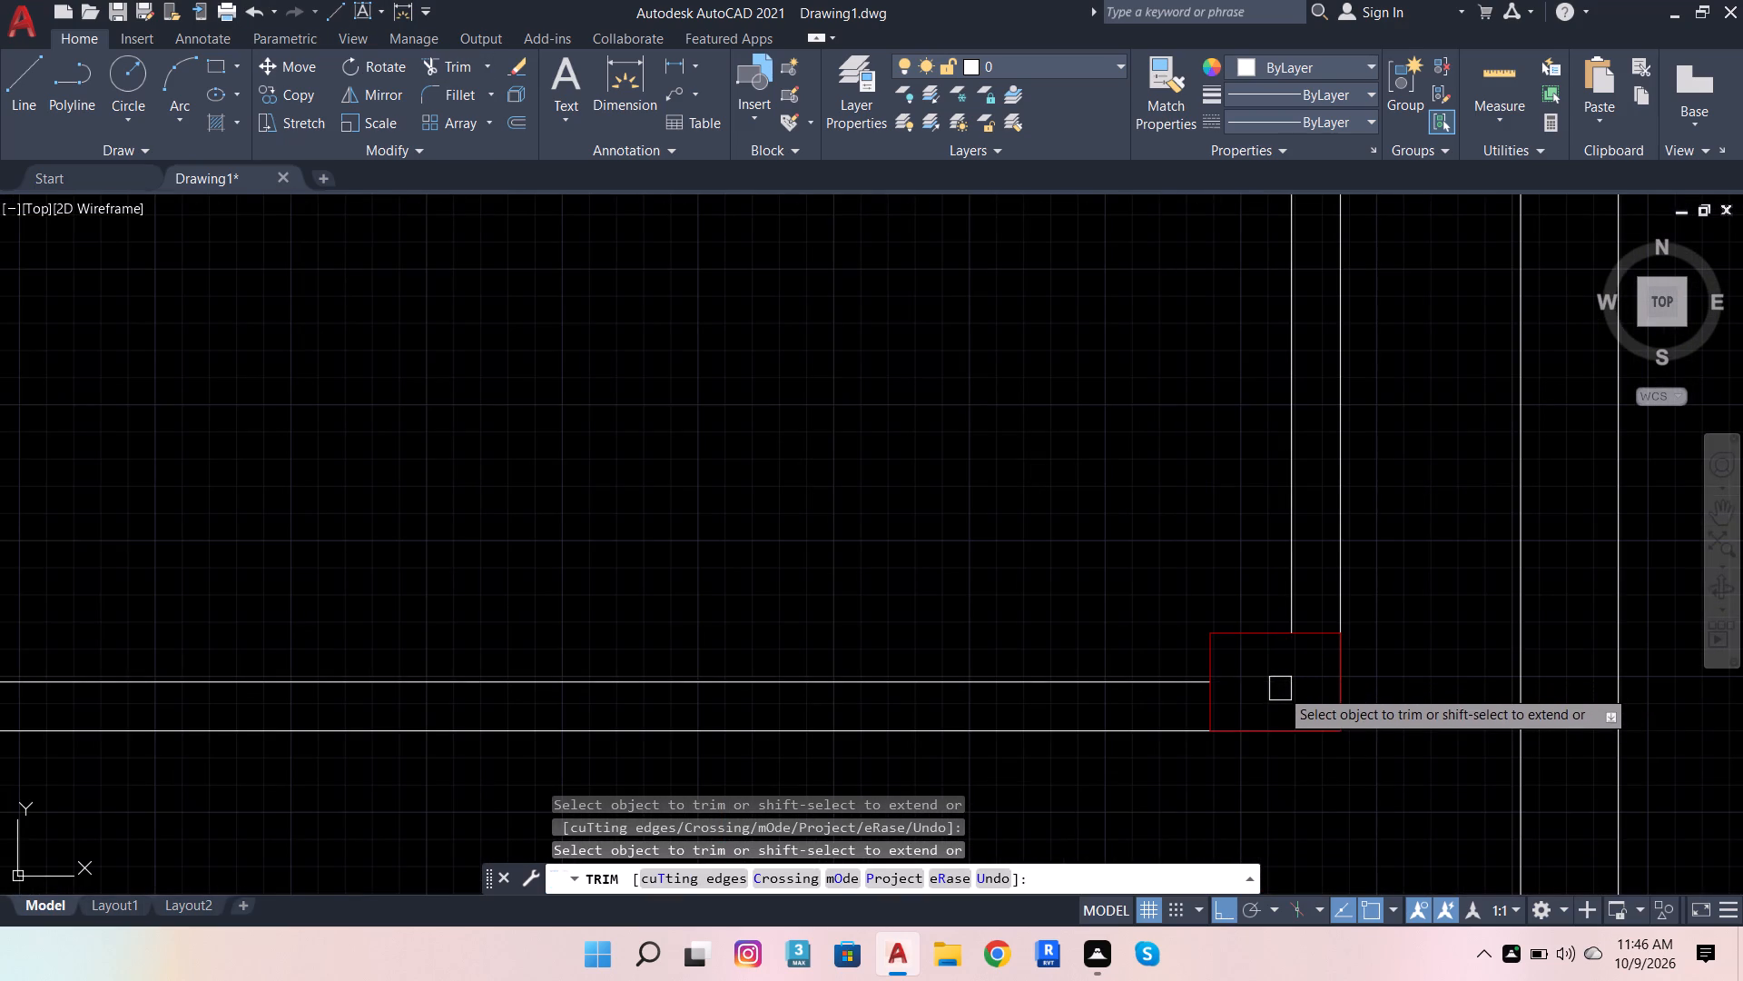
Trim the new inner line inside the red column where the 9'-11" partition meets the east wall.
scroll(1244, 750, down, 4)
scroll(1318, 708, down, 2)
scroll(1293, 528, up, 4)
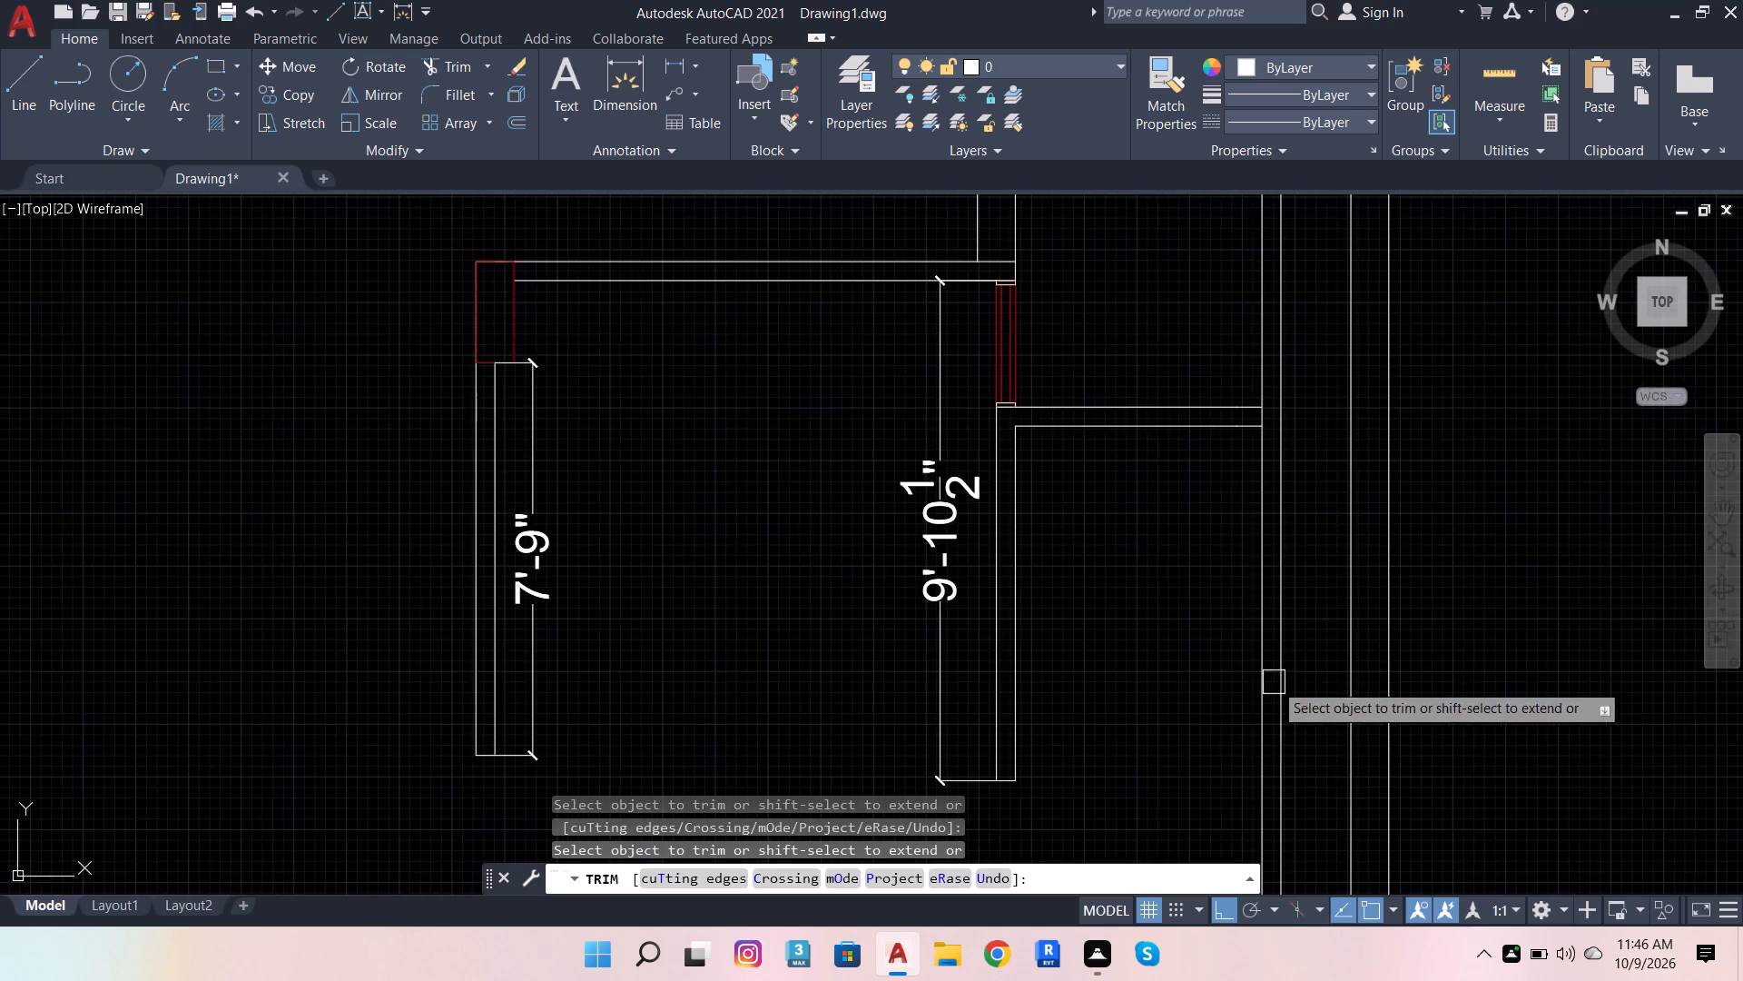
scroll(1278, 673, down, 2)
scroll(1275, 804, up, 4)
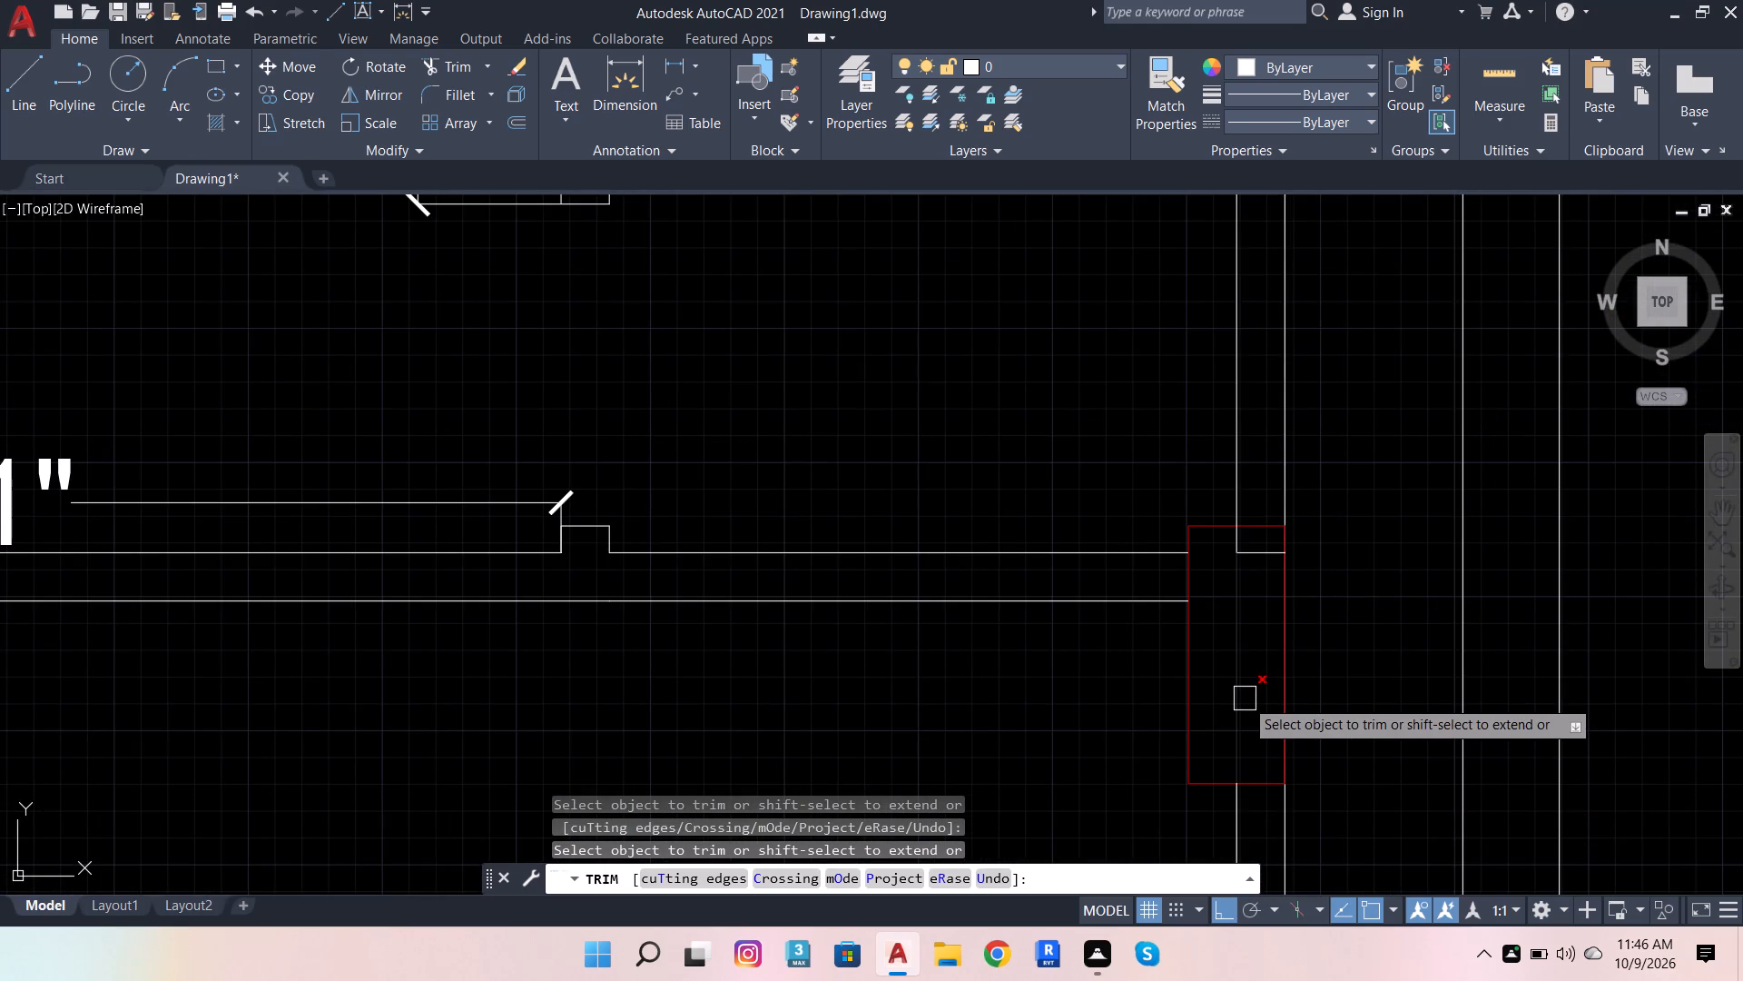
click(1246, 681)
scroll(1329, 597, down, 2)
scroll(1298, 581, up, 2)
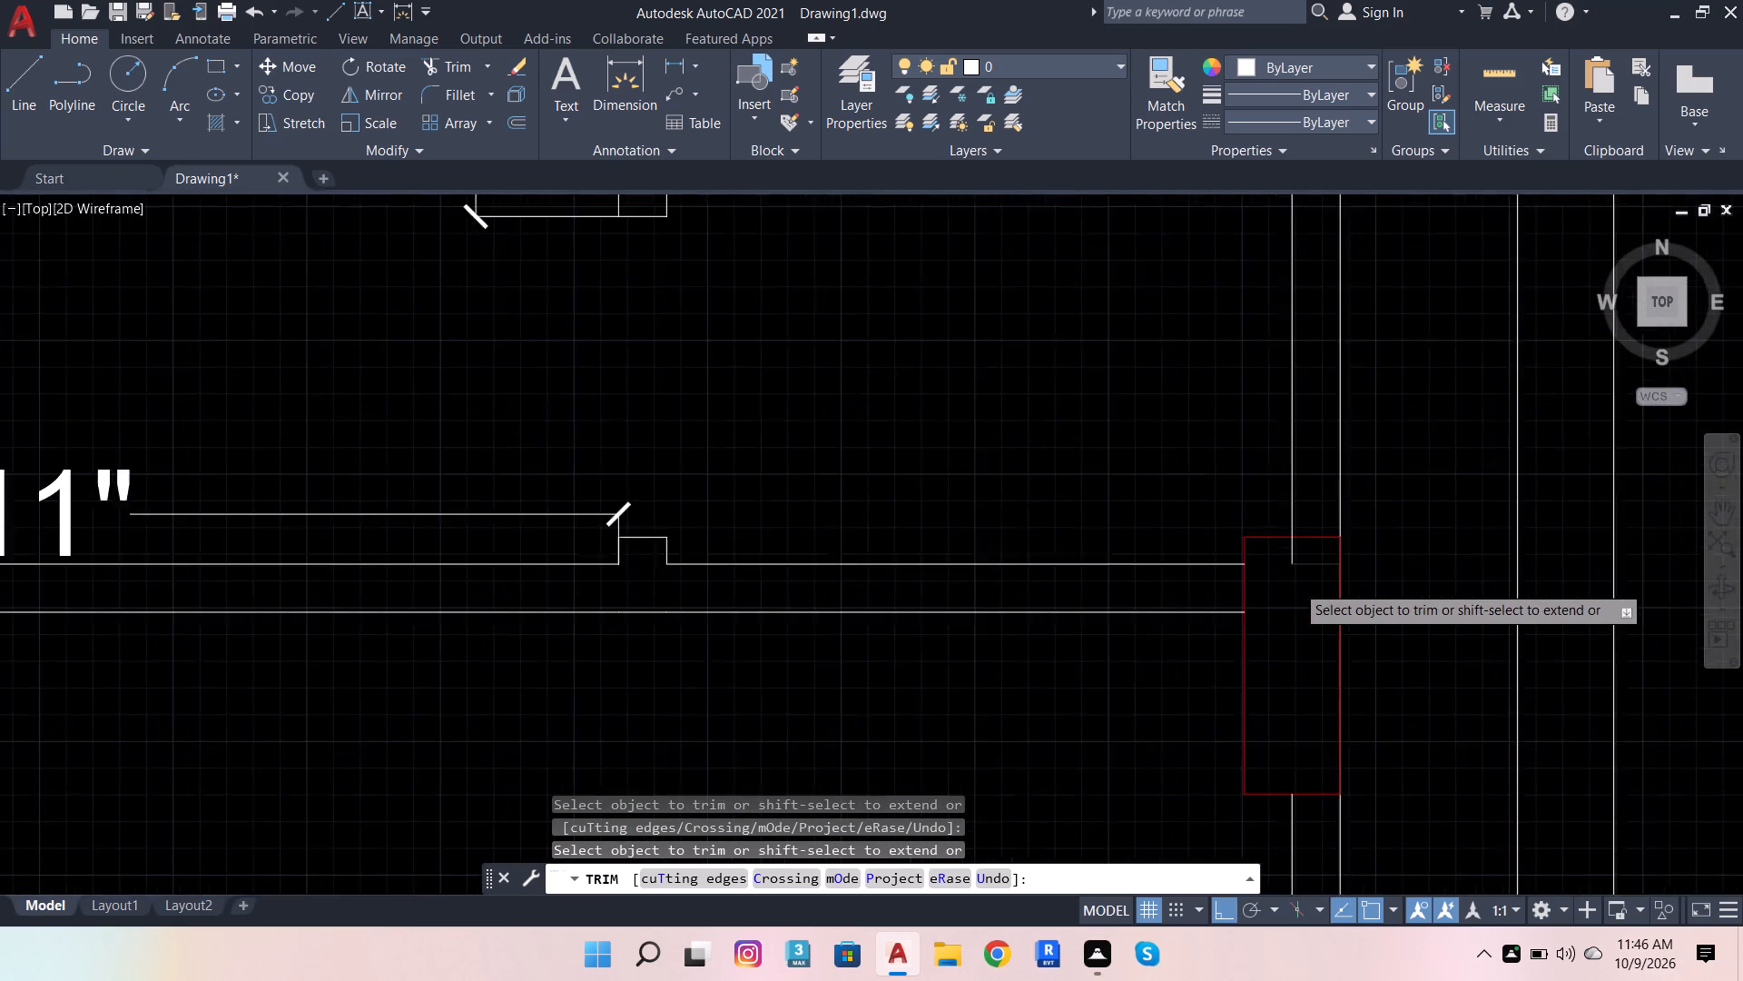
scroll(1295, 584, up, 2)
key(Escape)
key(Escape)
key(Escape)
key(Escape)
key(Escape)
key(Escape)
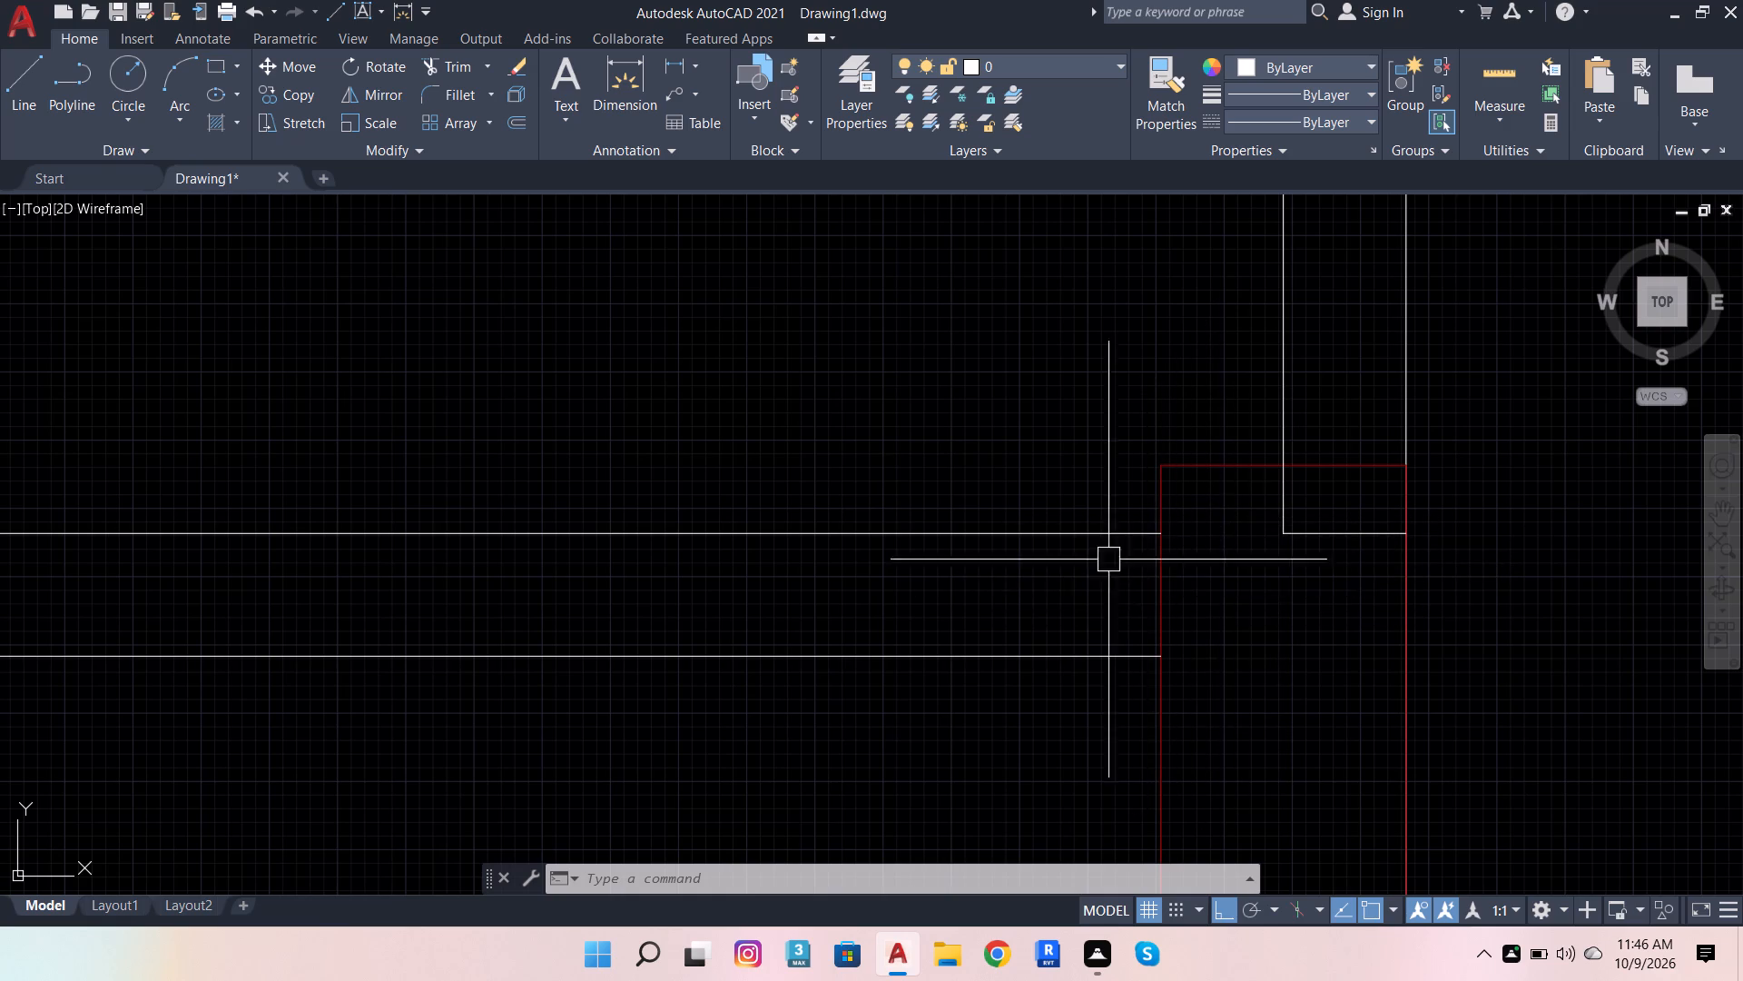
Trim the east wall's outer line along the edge of the red column at the 9'-11" partition junction.
scroll(1118, 412, down, 5)
scroll(1234, 549, down, 2)
scroll(1202, 665, up, 3)
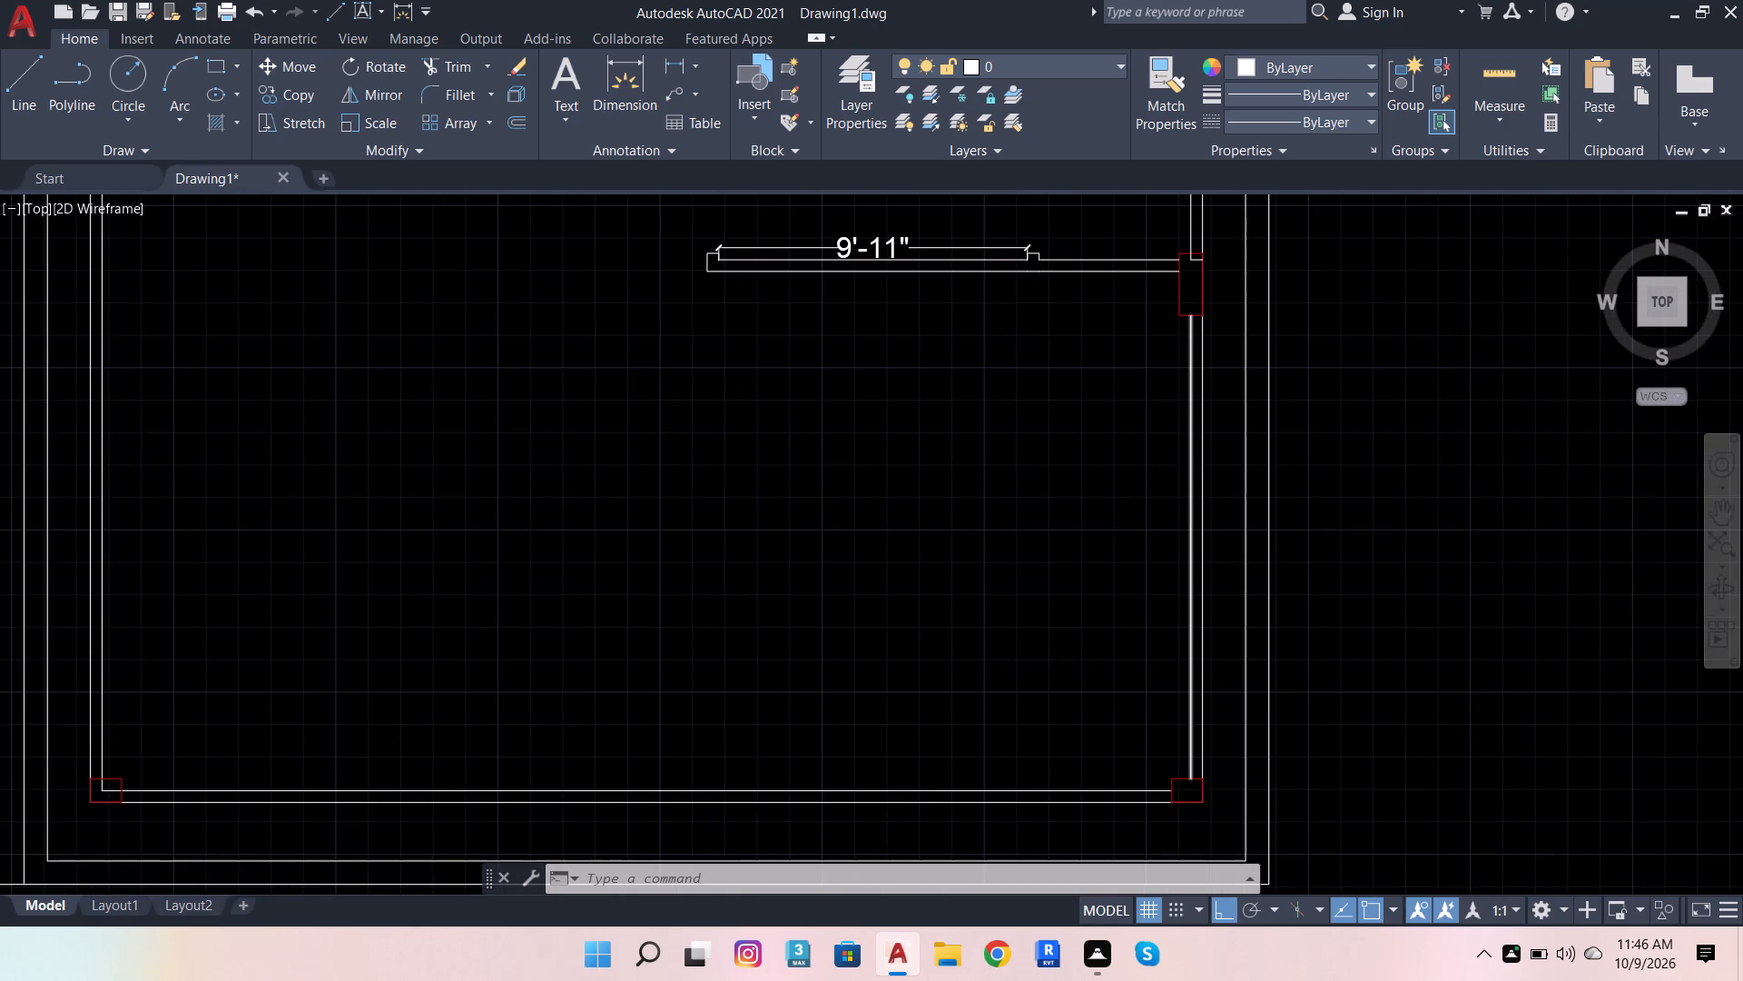
scroll(1173, 696, down, 4)
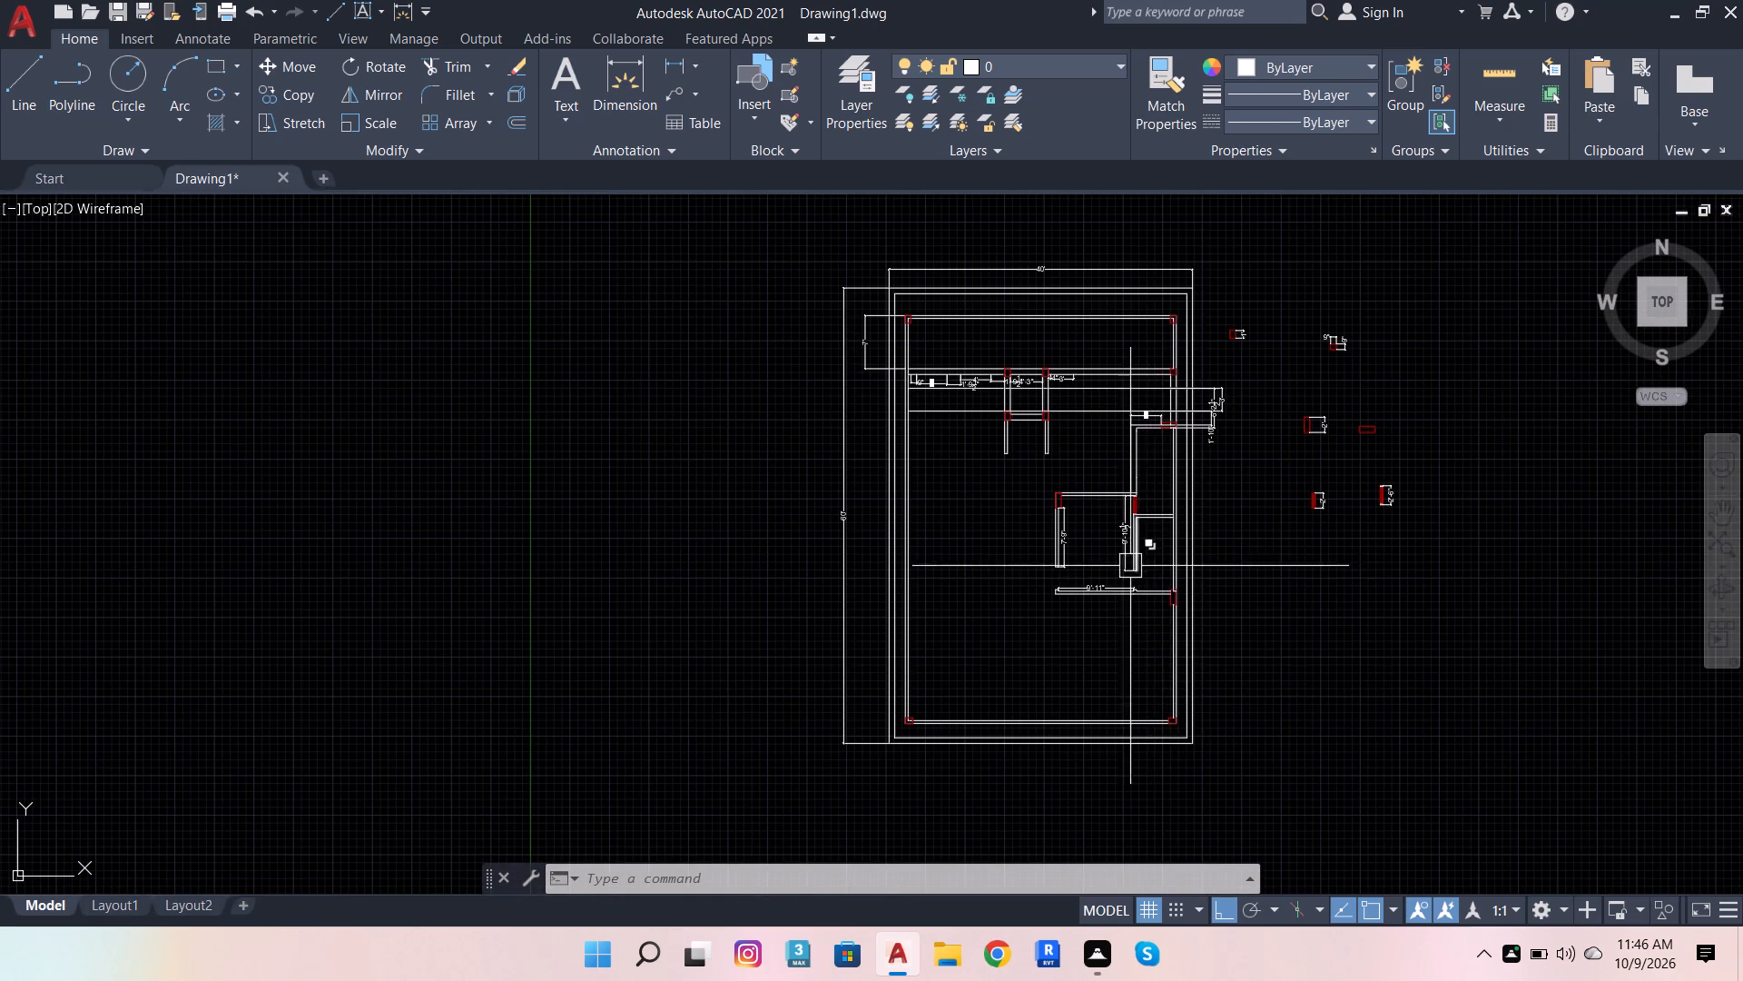
scroll(1128, 569, up, 2)
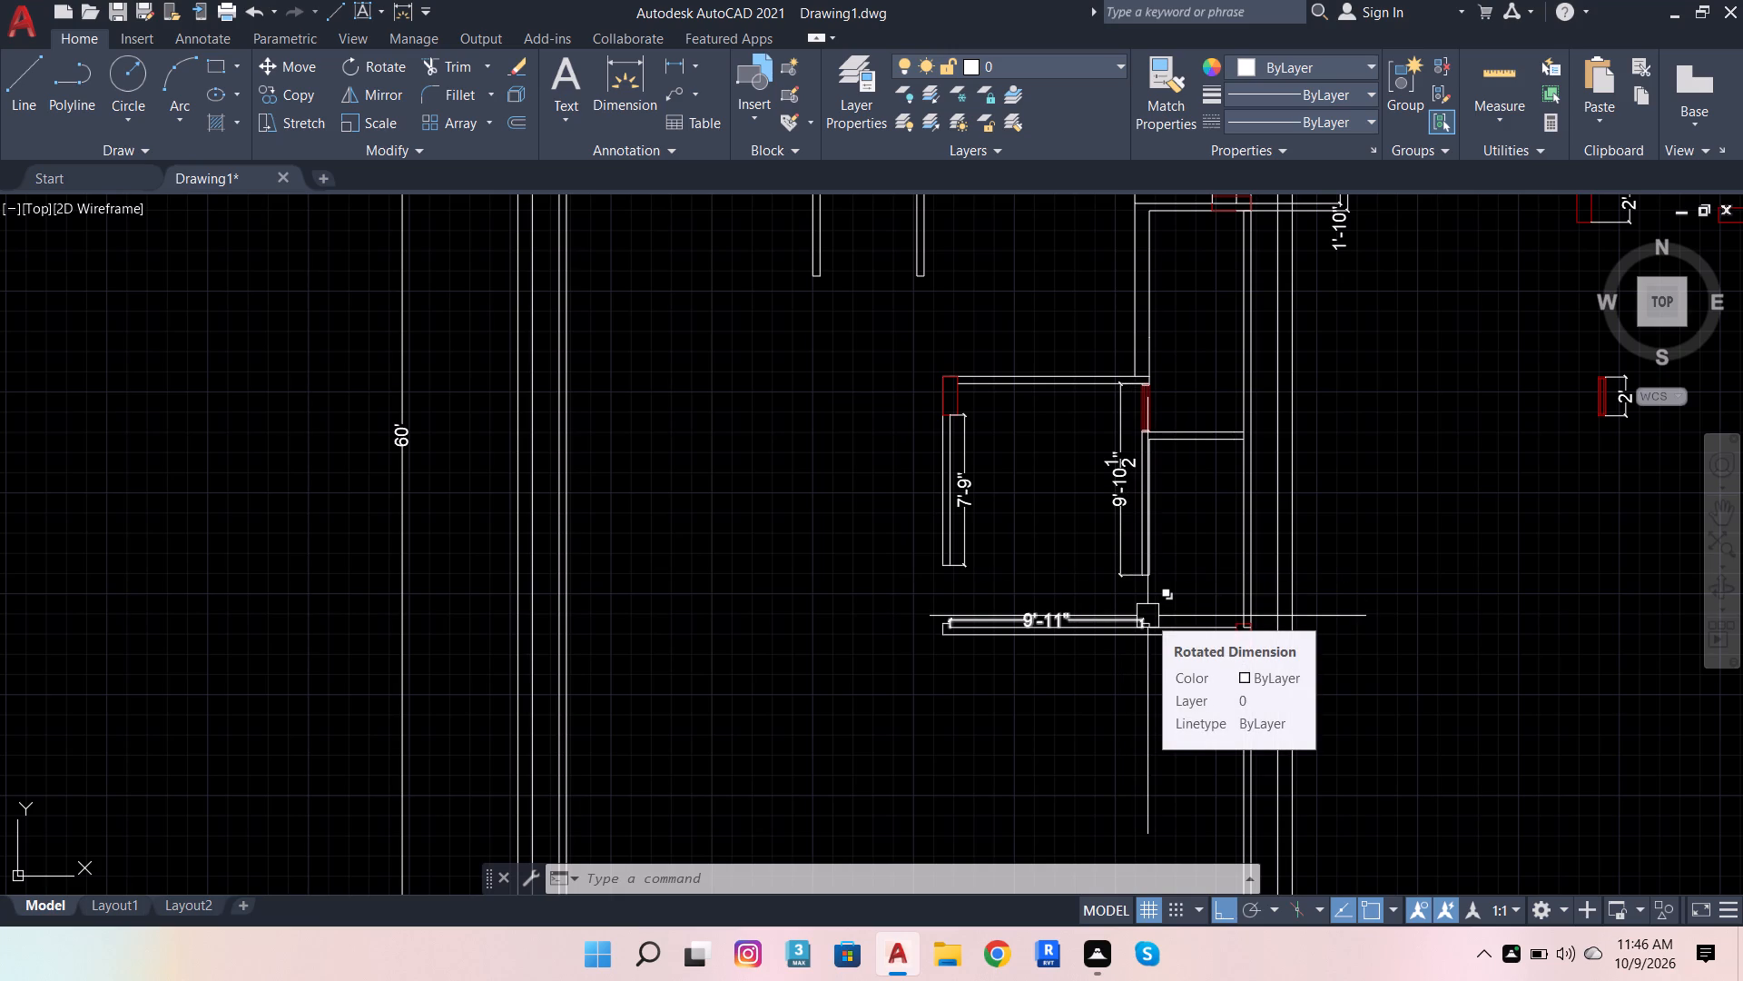
scroll(1065, 544, down, 2)
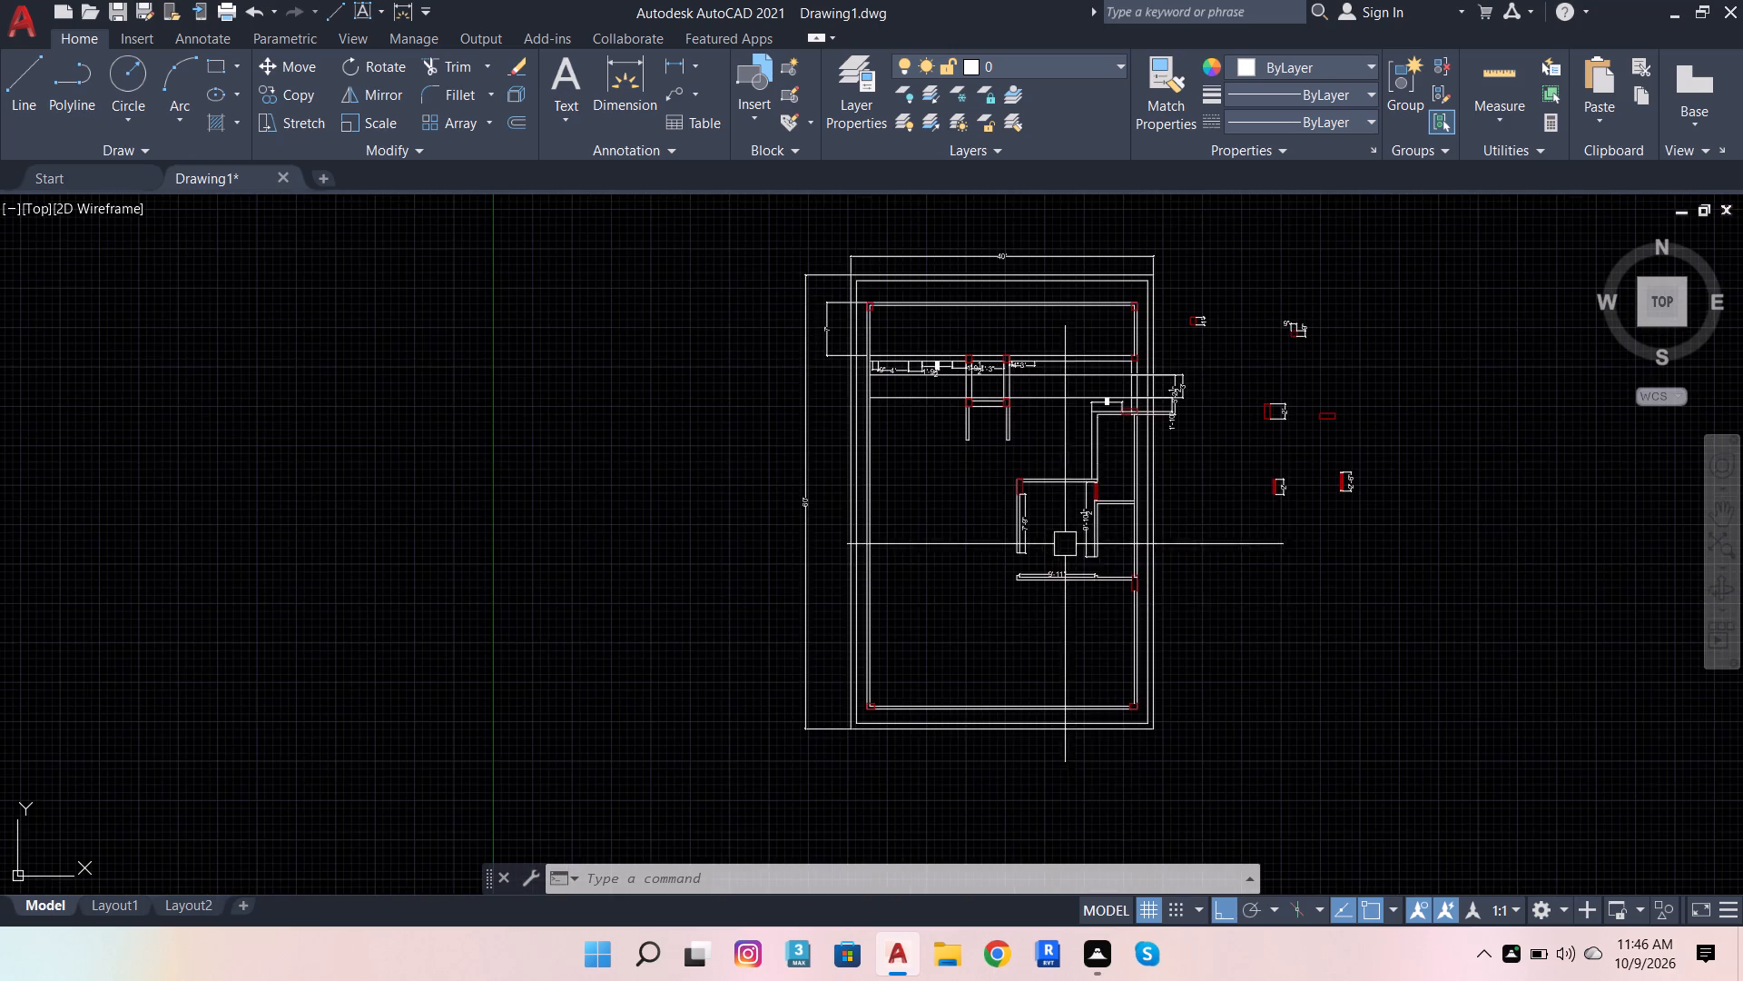
scroll(1124, 640, up, 3)
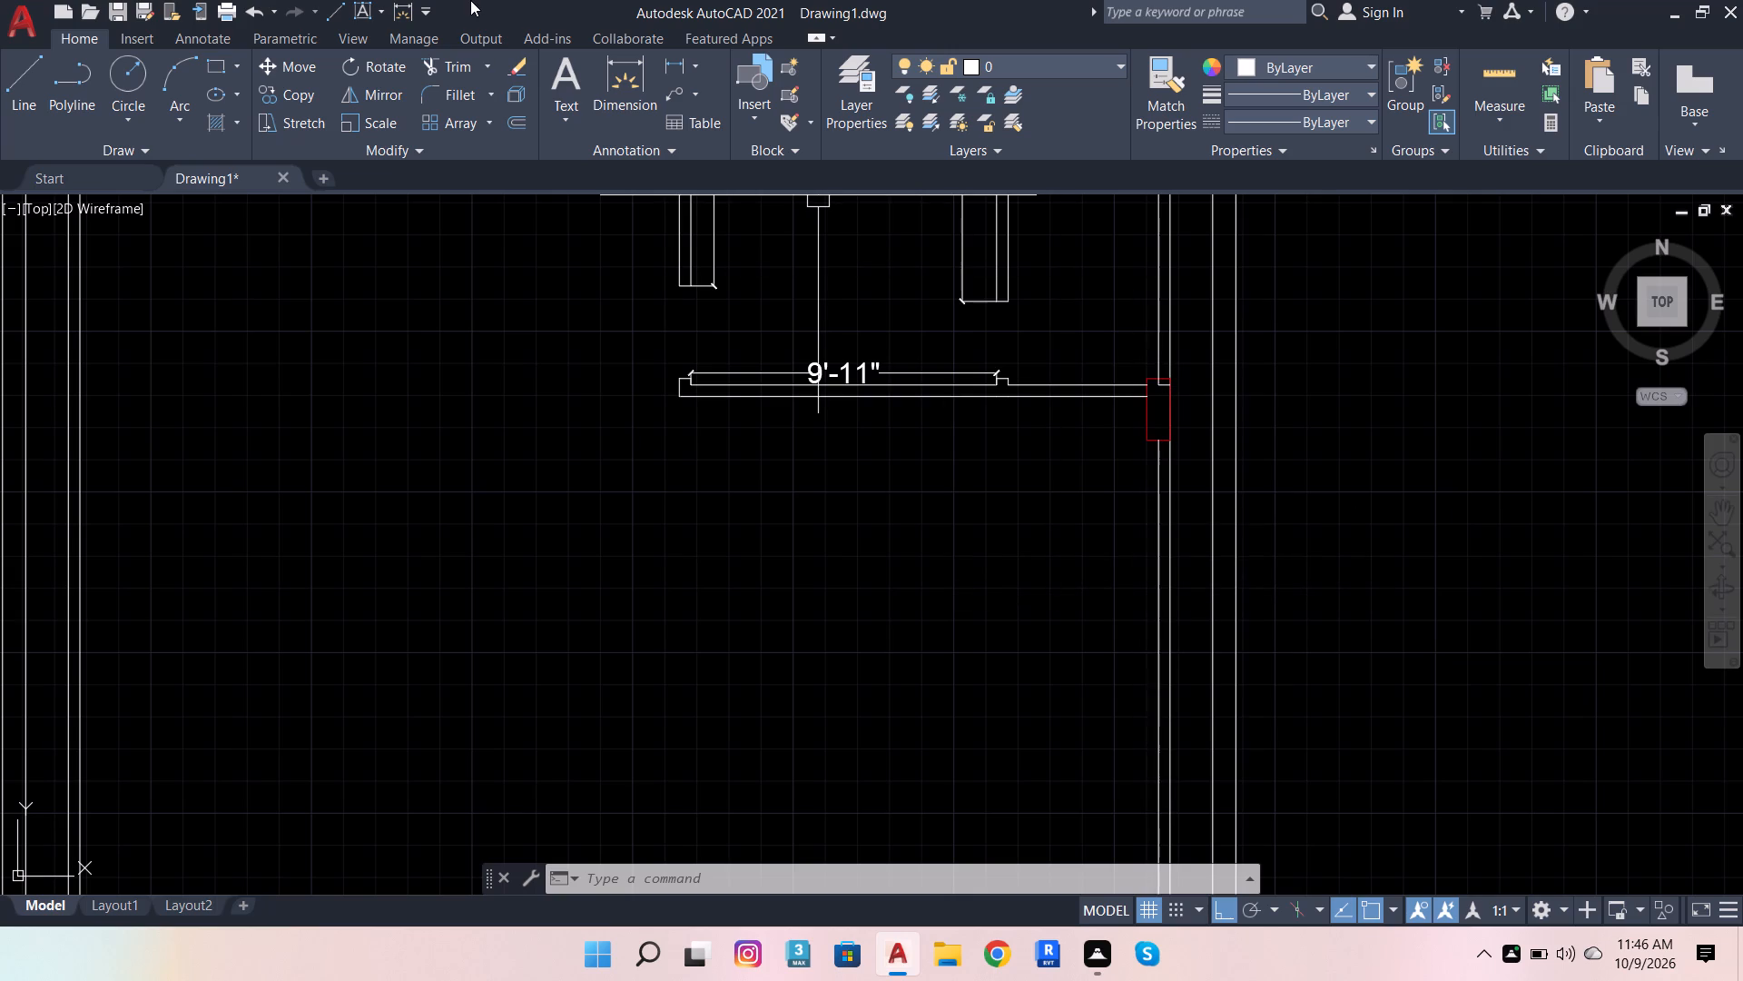
click(460, 58)
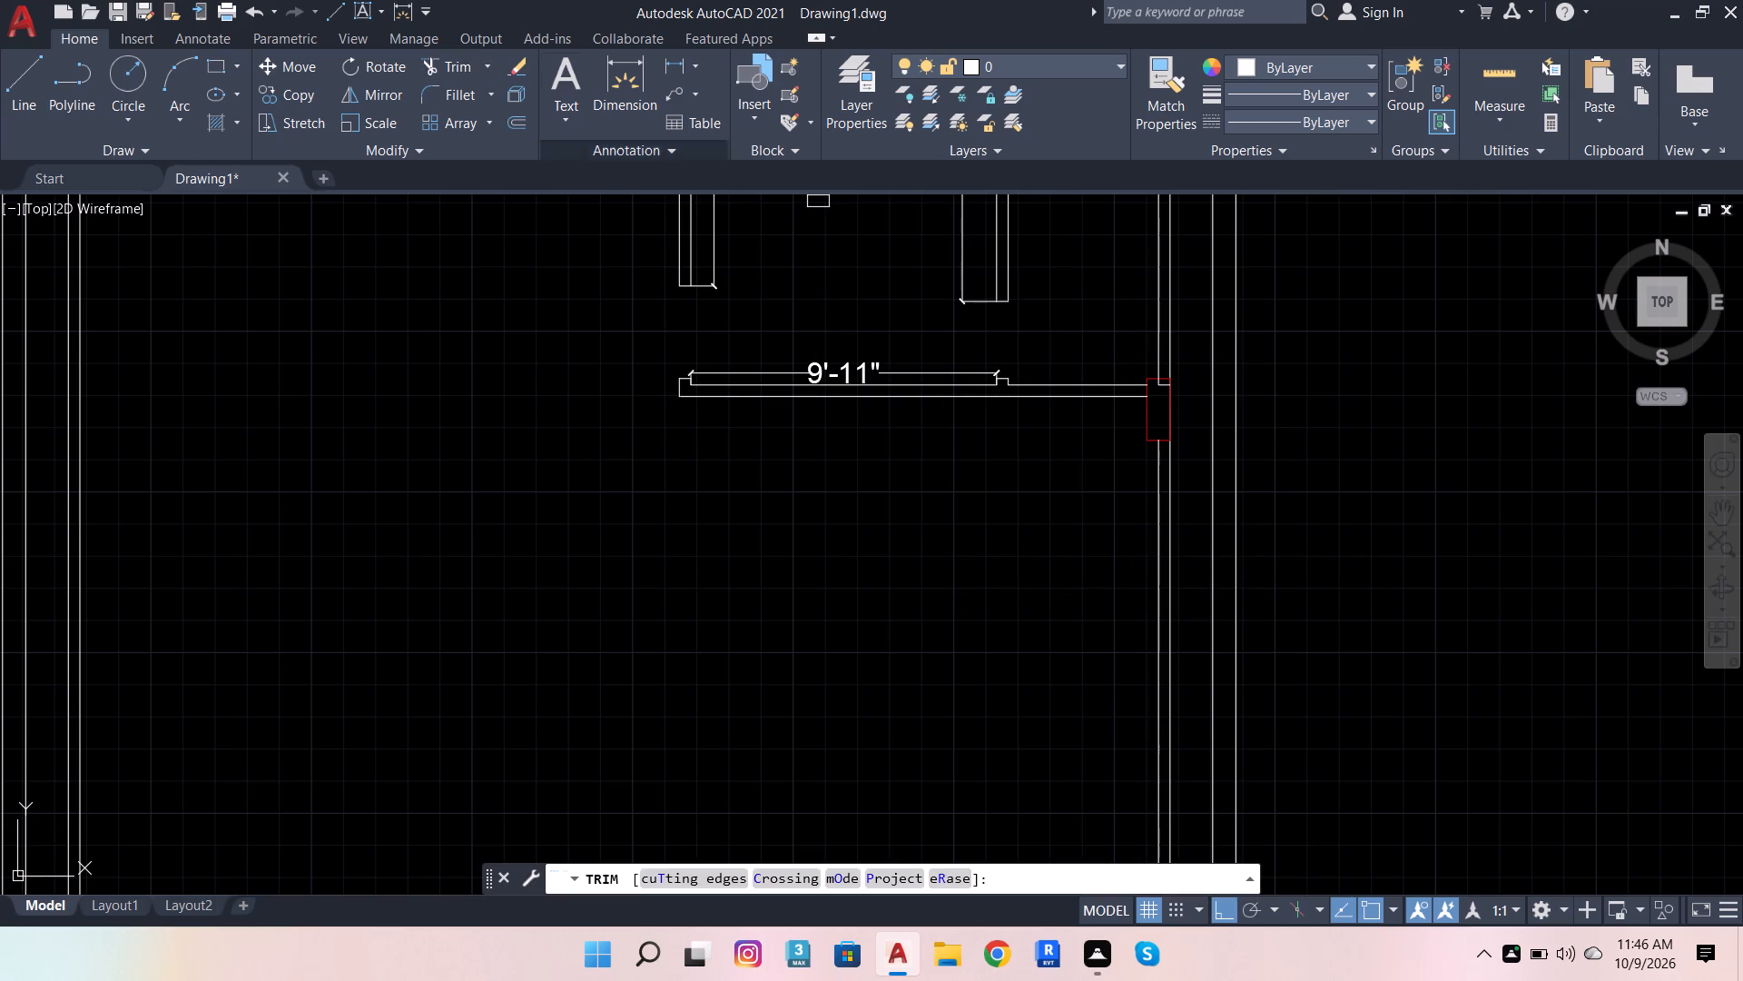
scroll(1171, 427, up, 2)
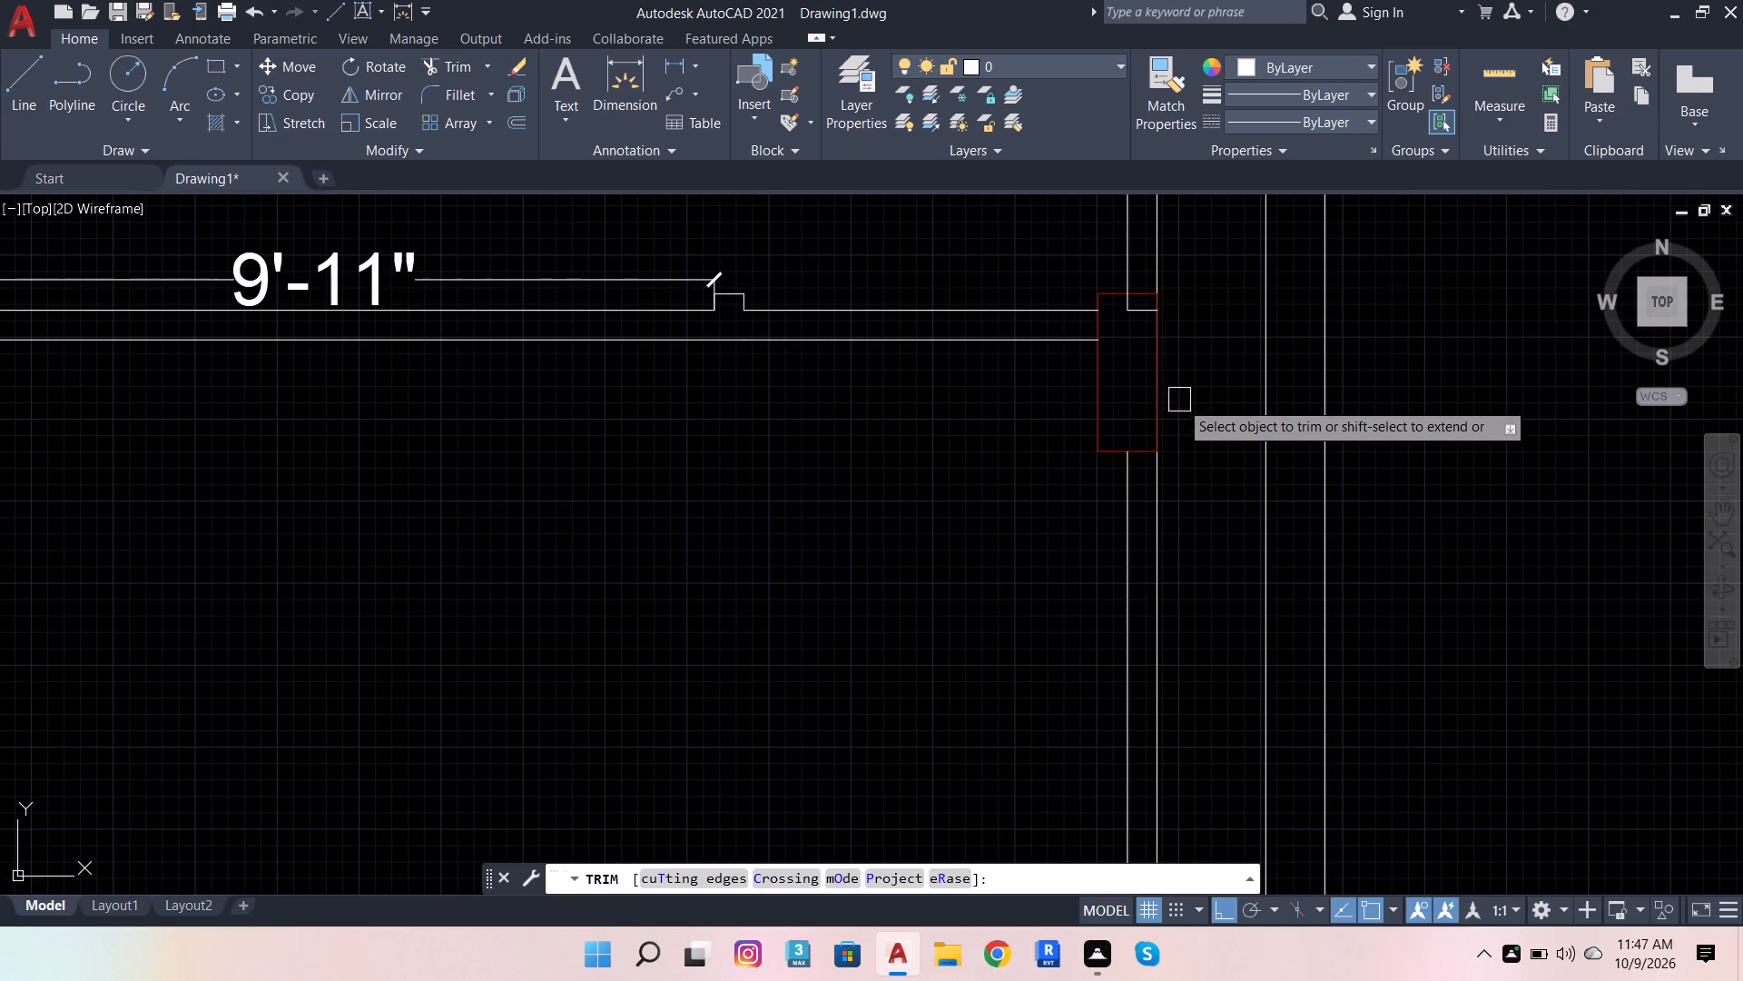
click(1157, 398)
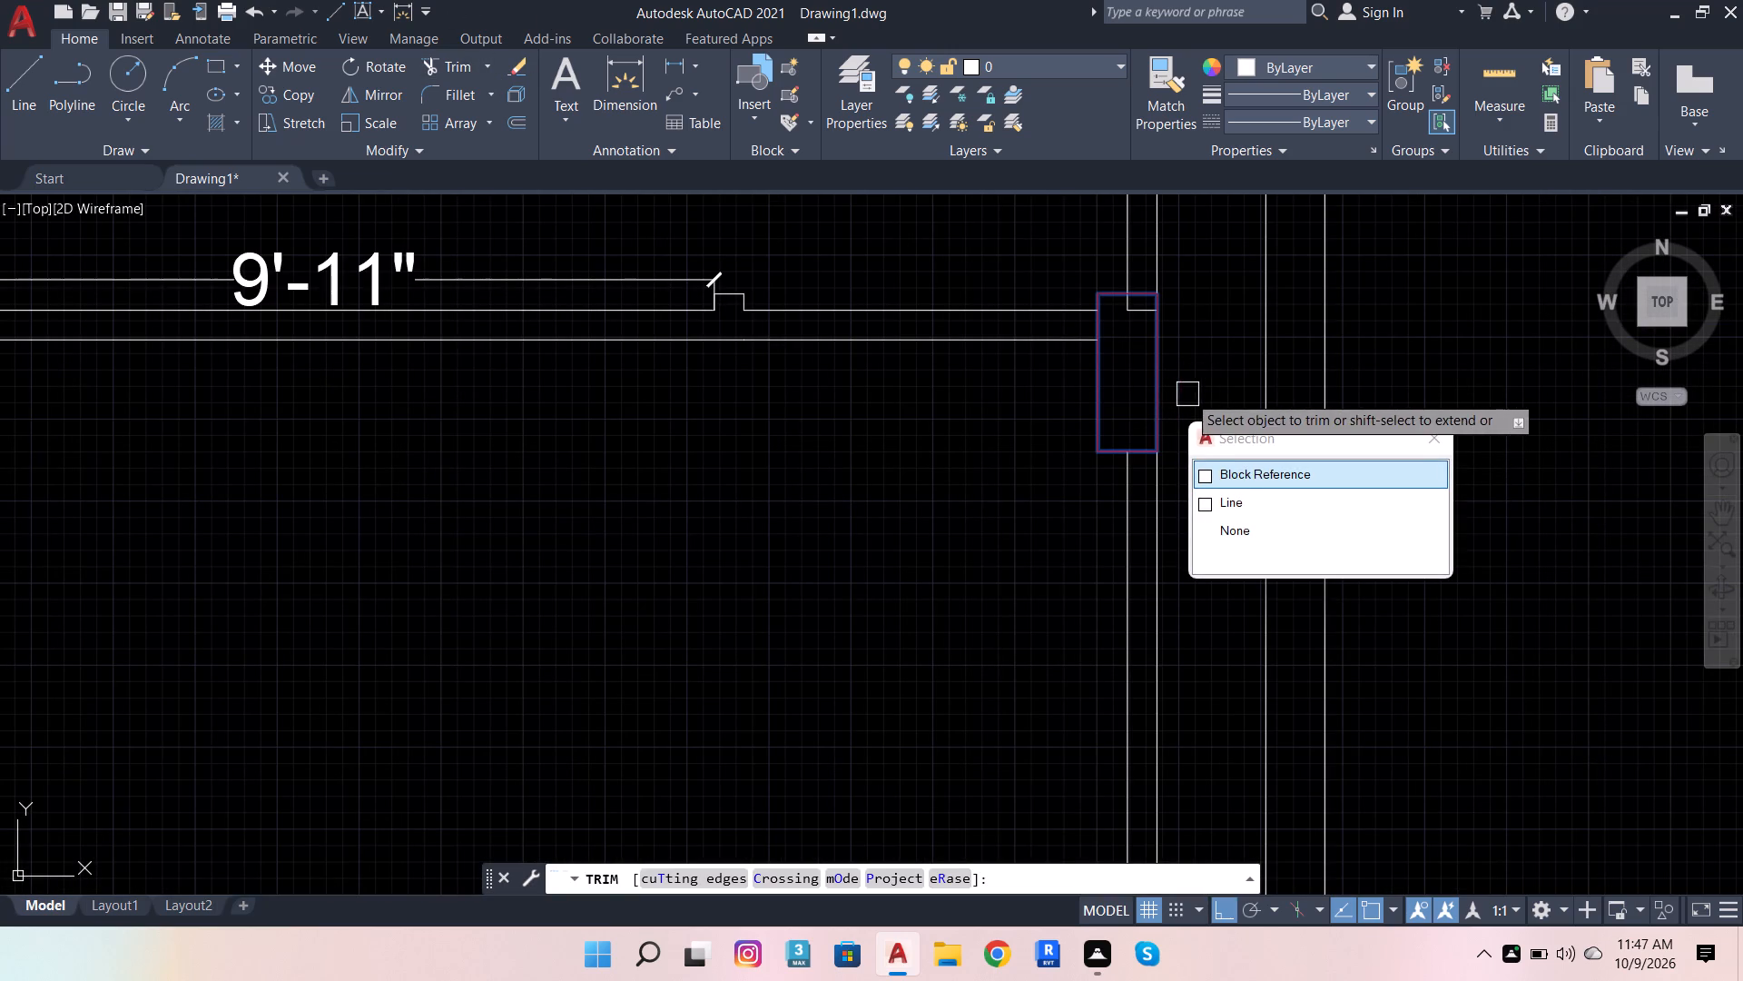
click(1246, 498)
scroll(1191, 390, down, 1)
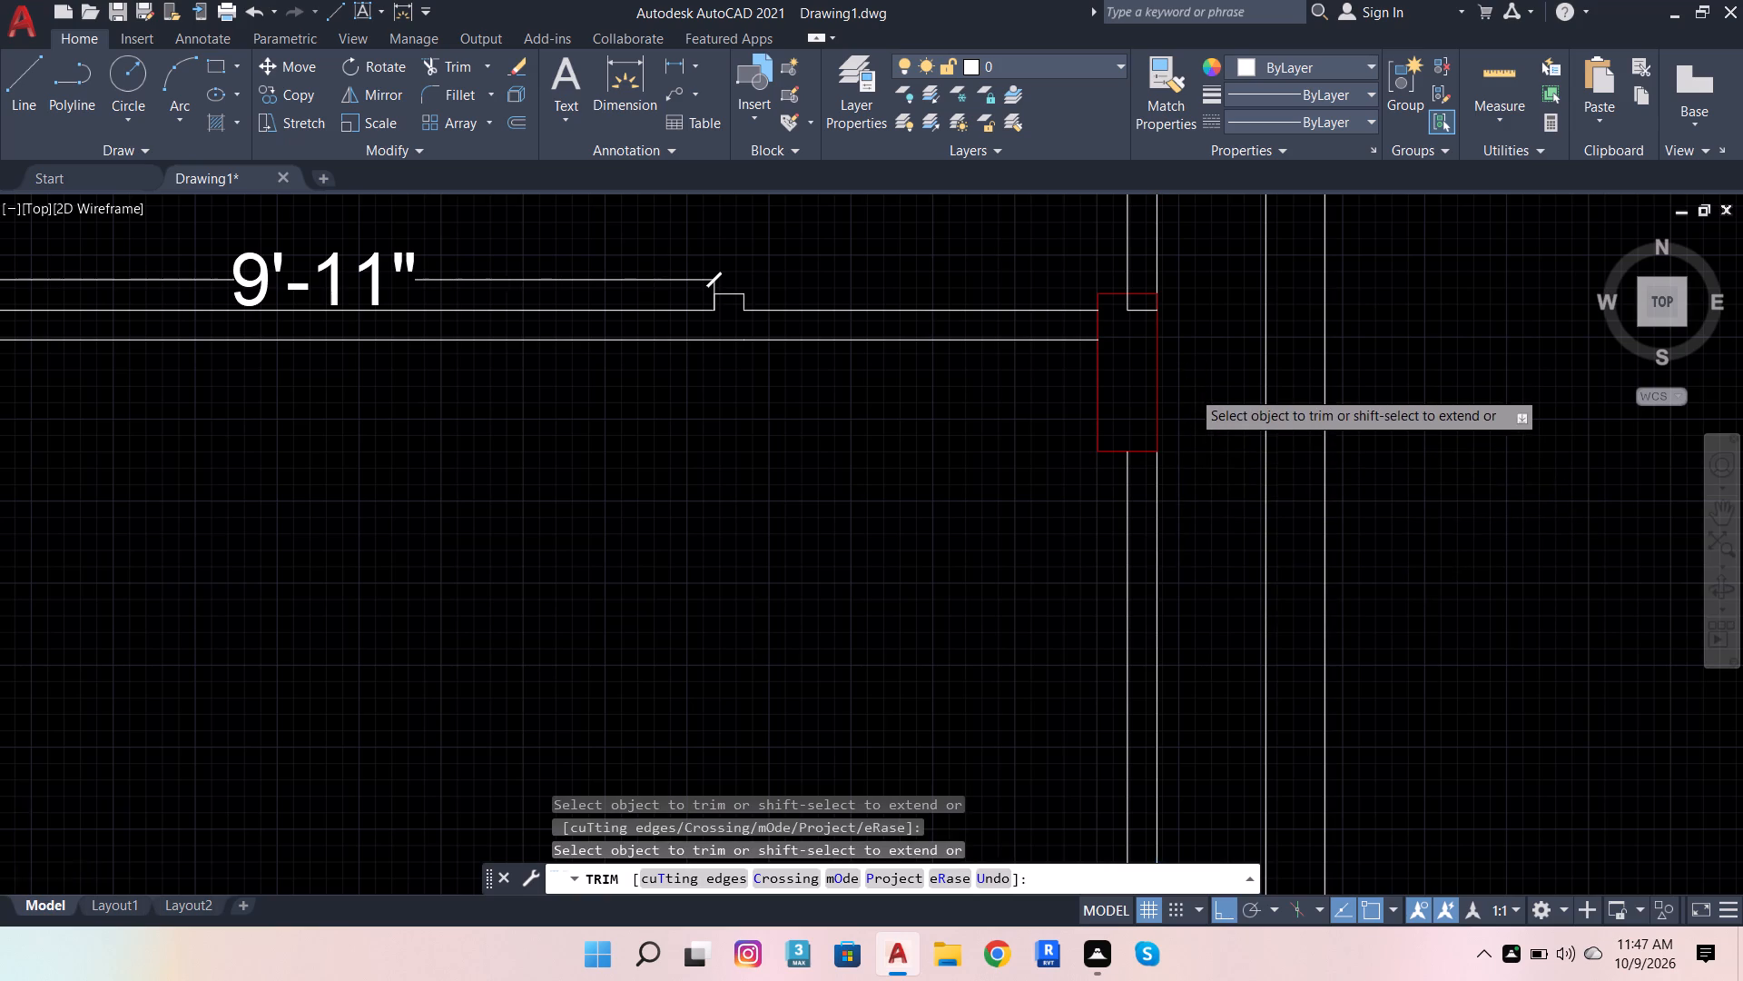
Trim the east wall's outer line along the edge of the southeast corner column.
scroll(1191, 396, down, 1)
scroll(1180, 375, up, 3)
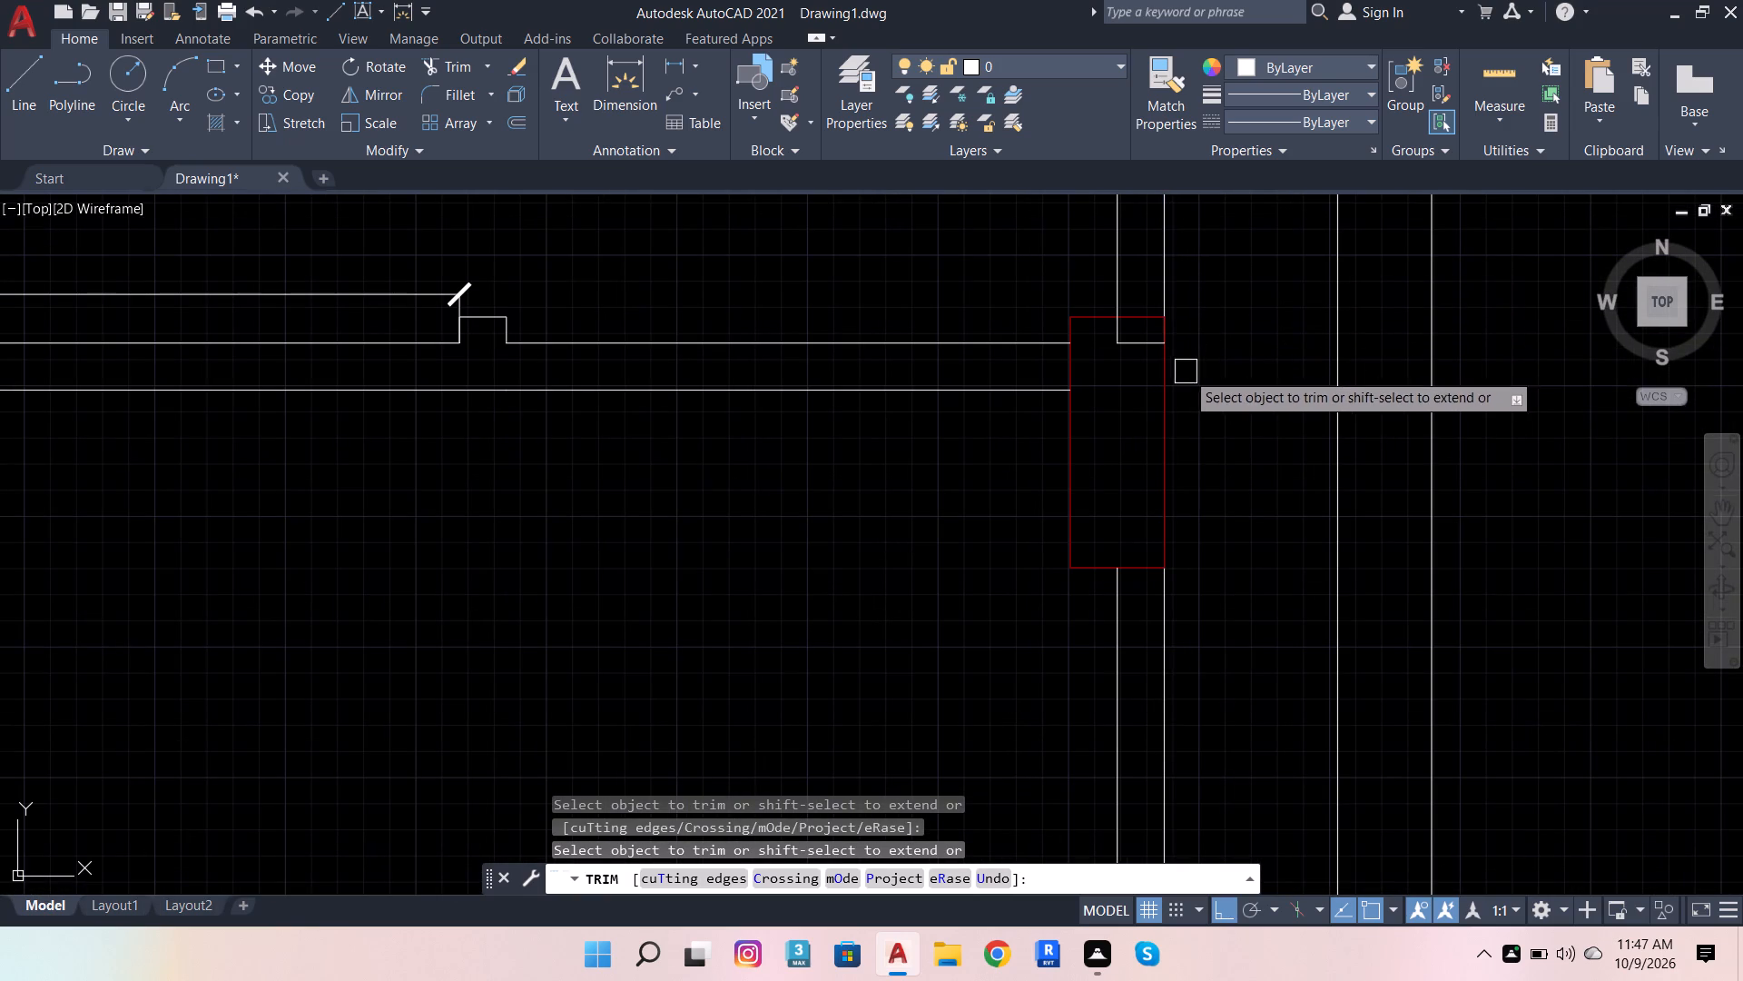
scroll(1212, 293, down, 5)
scroll(1219, 497, up, 5)
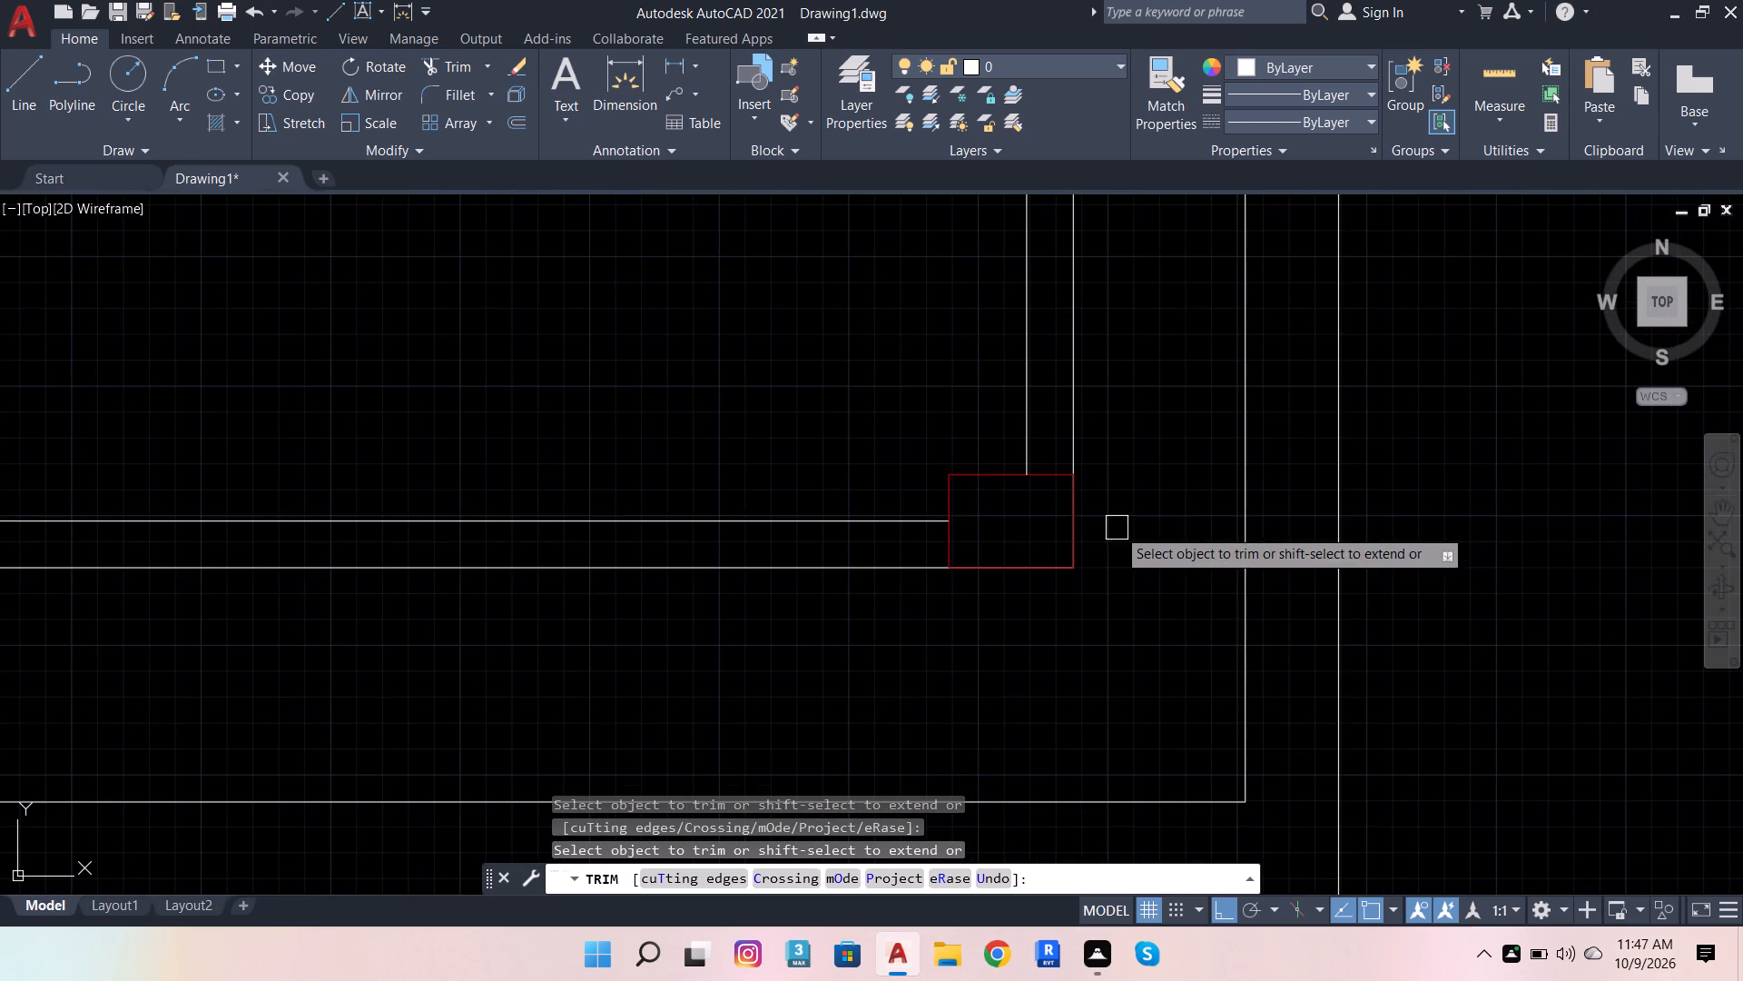
click(1078, 514)
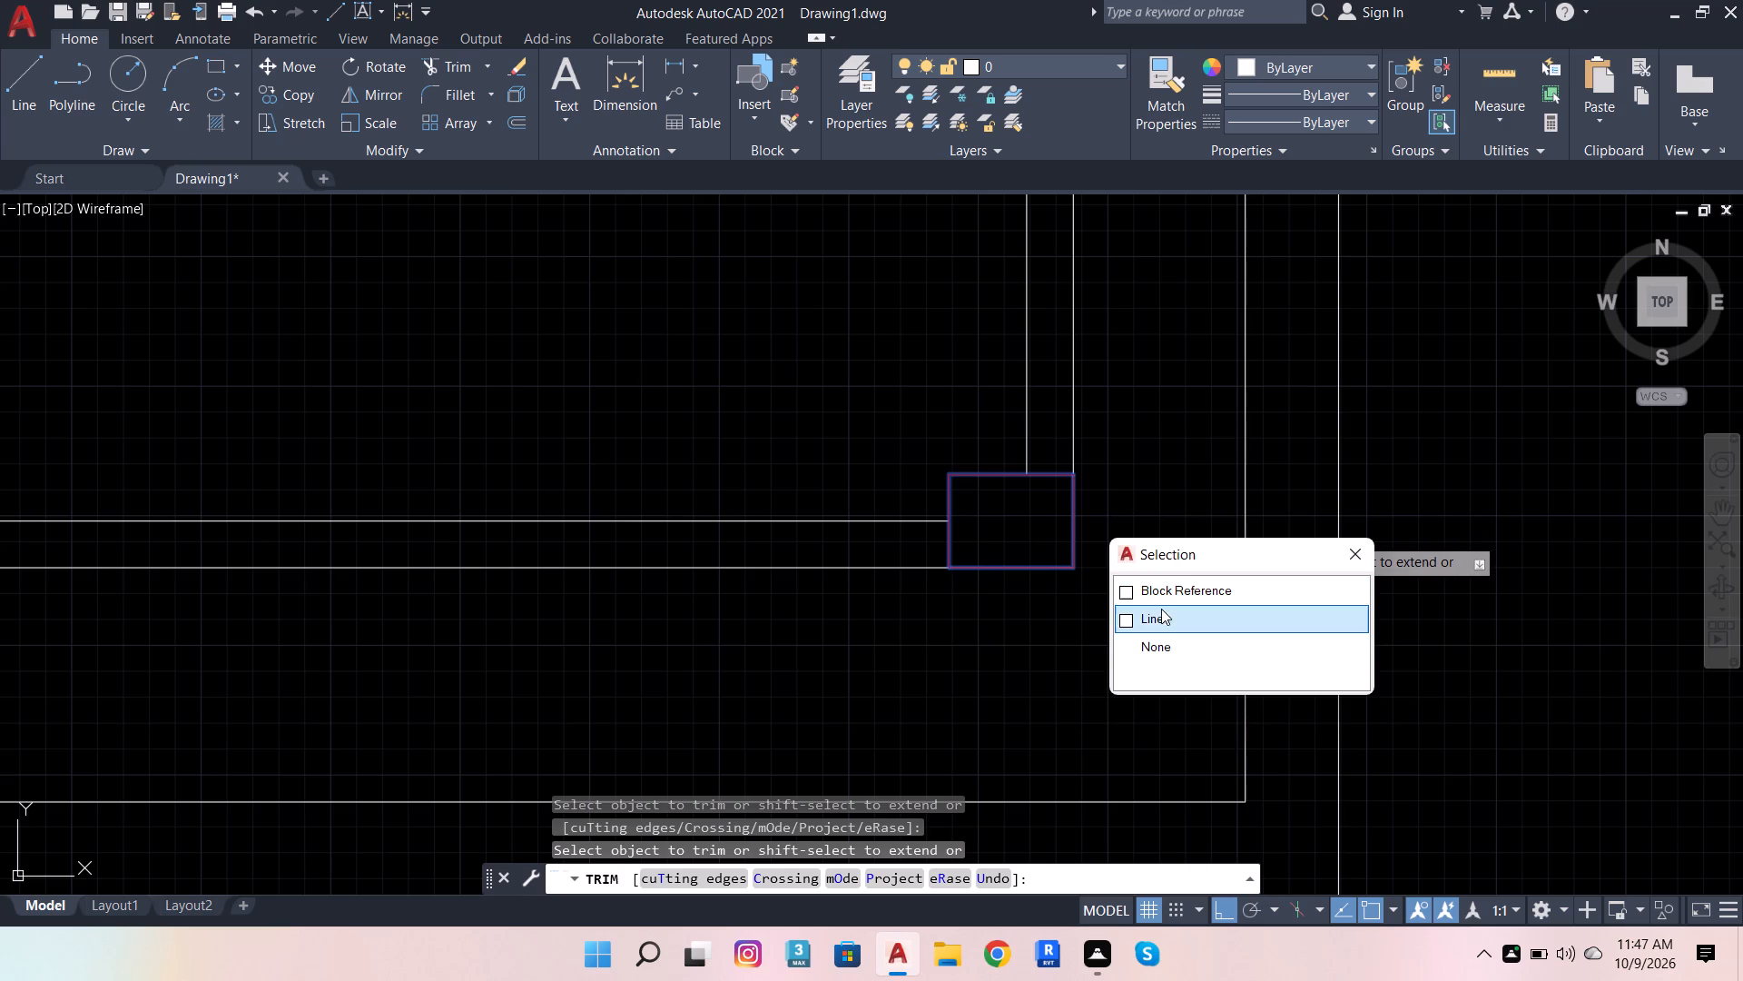
click(1160, 620)
scroll(1145, 510, down, 5)
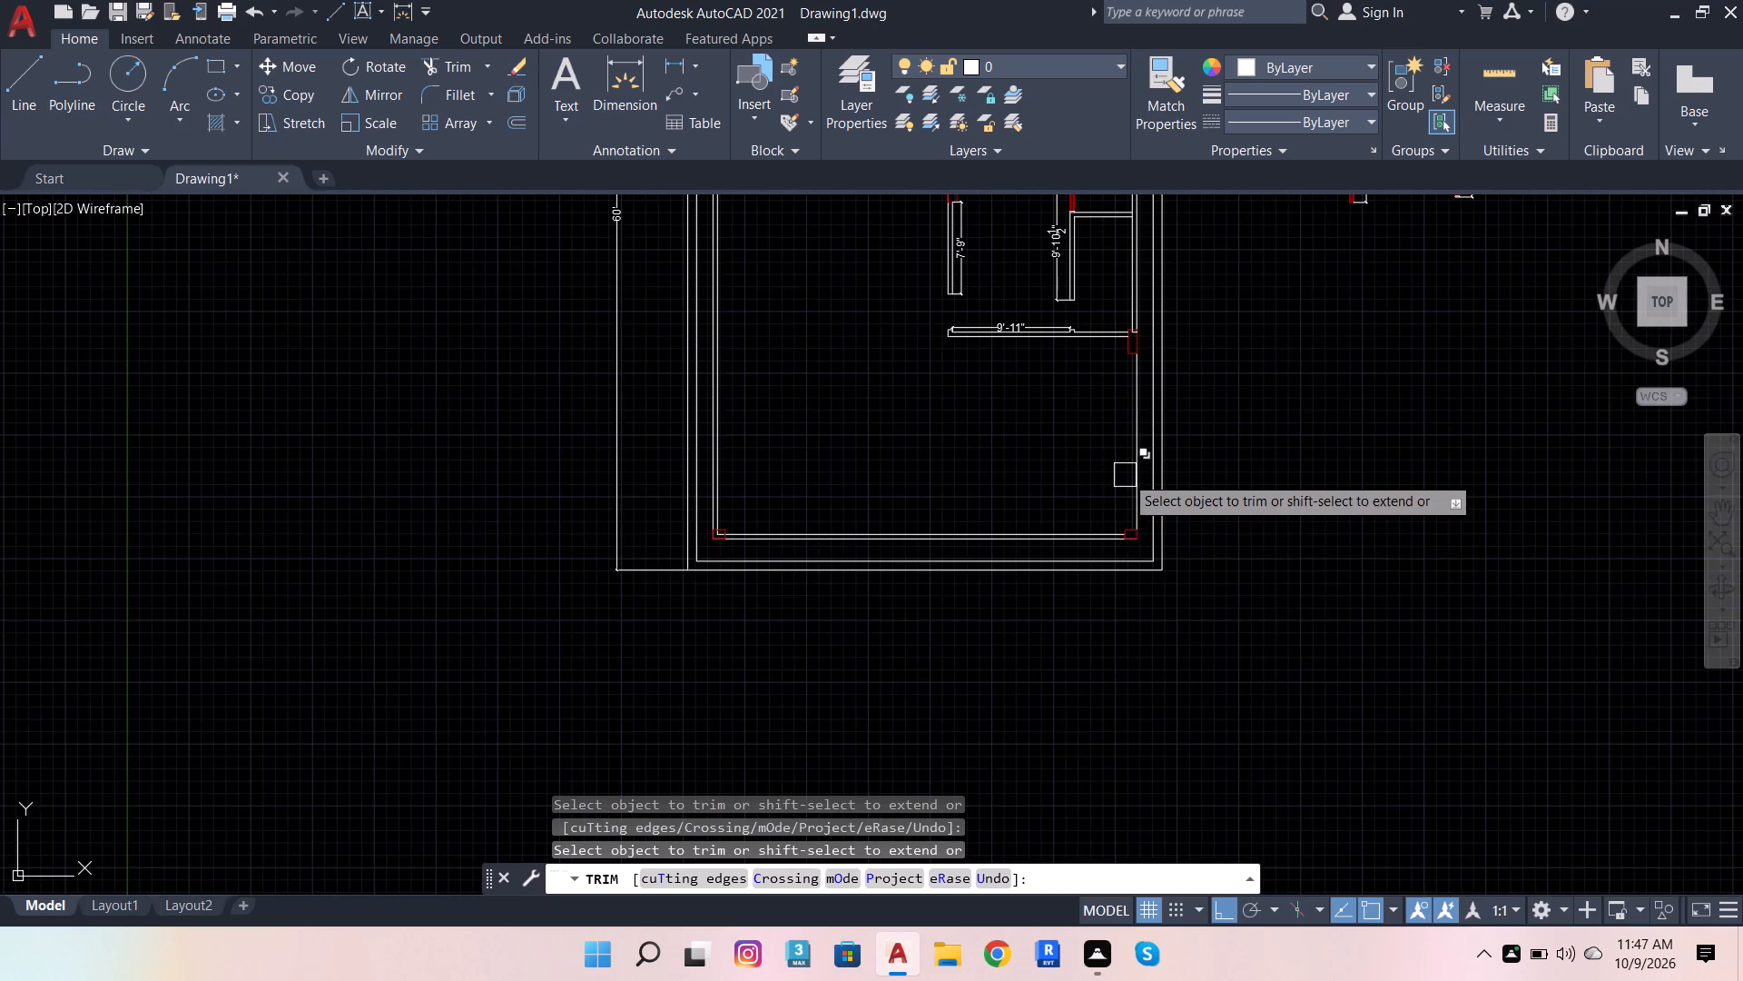
scroll(1138, 441, up, 2)
key(Escape)
Delete the east wall's outer line segment between the partition junction column and the southeast corner column.
click(1143, 409)
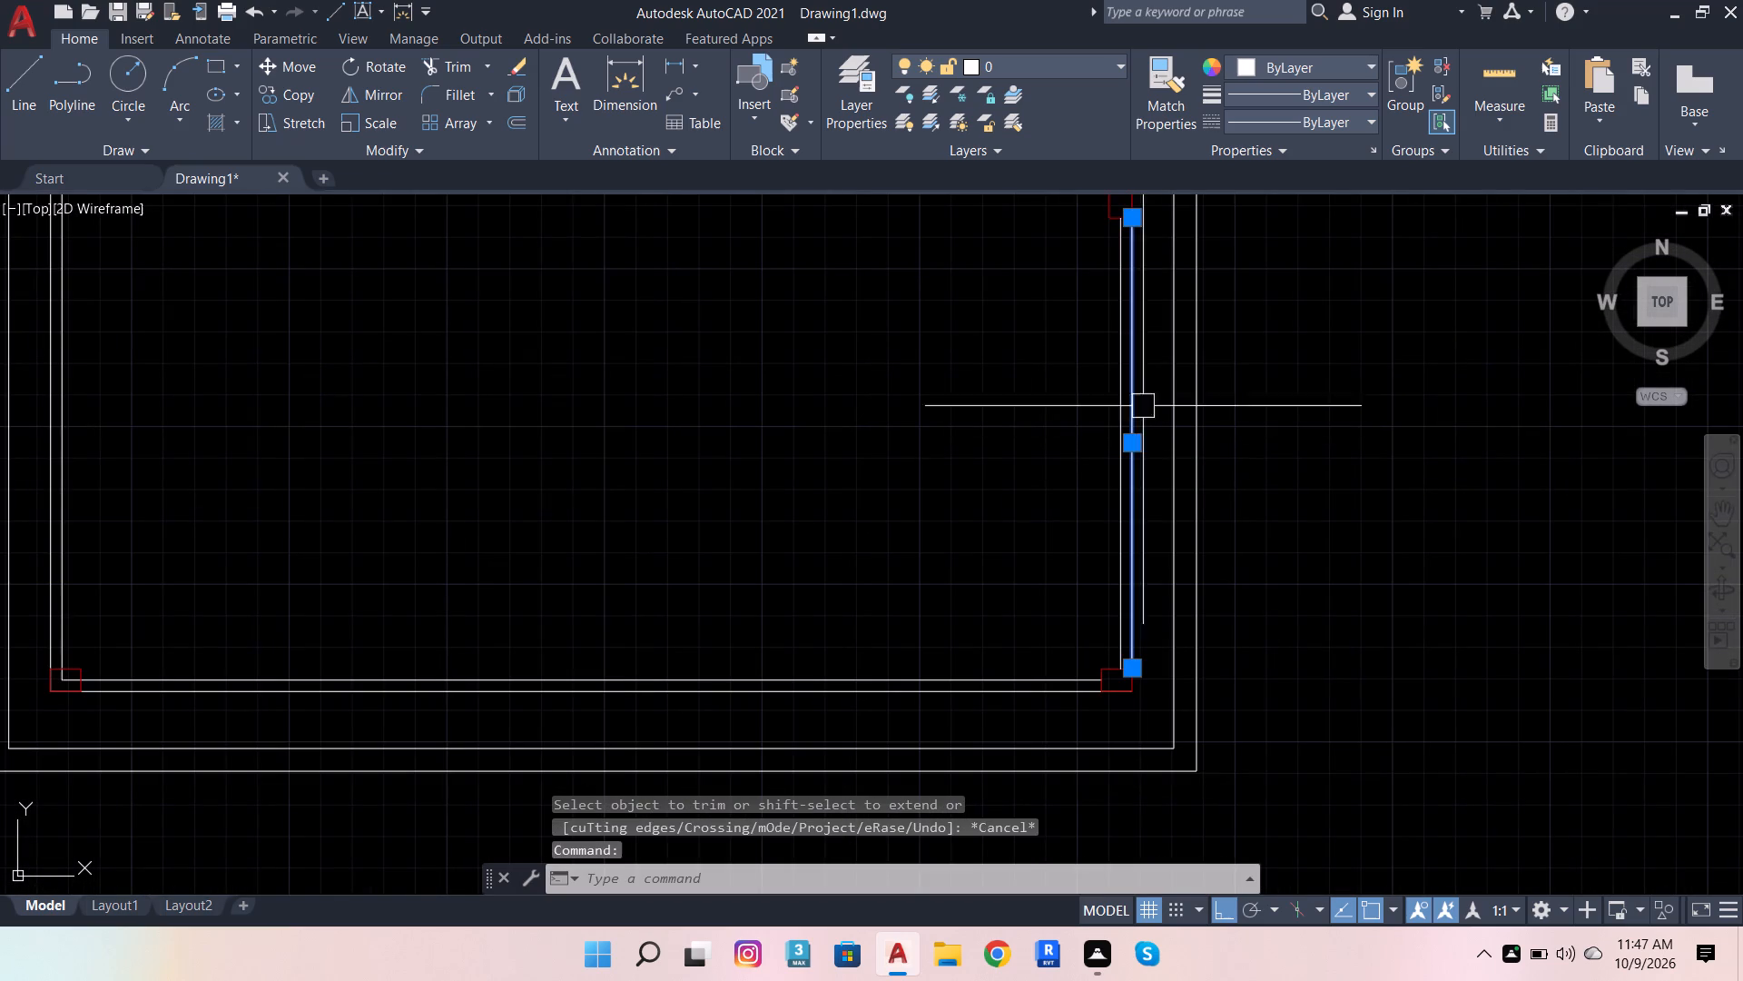
key(Delete)
Start a line at the southeast corner of the red column where the 9'-11" partition meets the east wall.
scroll(1089, 424, down, 2)
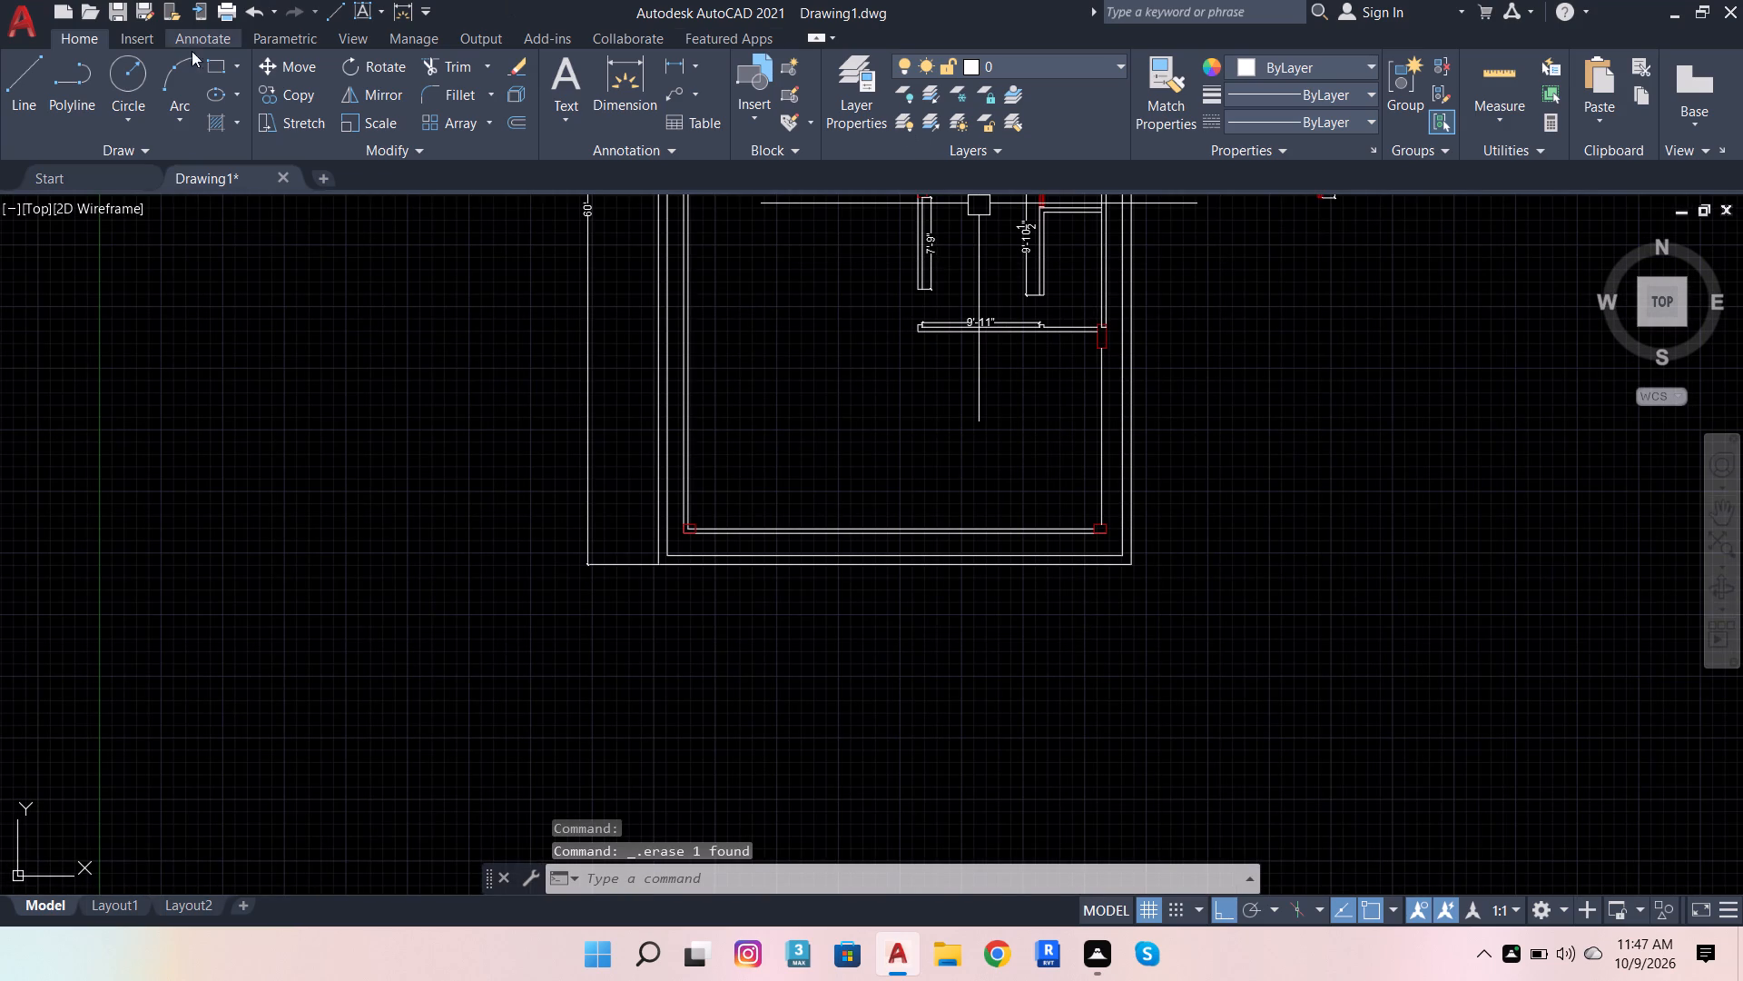
click(30, 74)
scroll(1184, 339, up, 2)
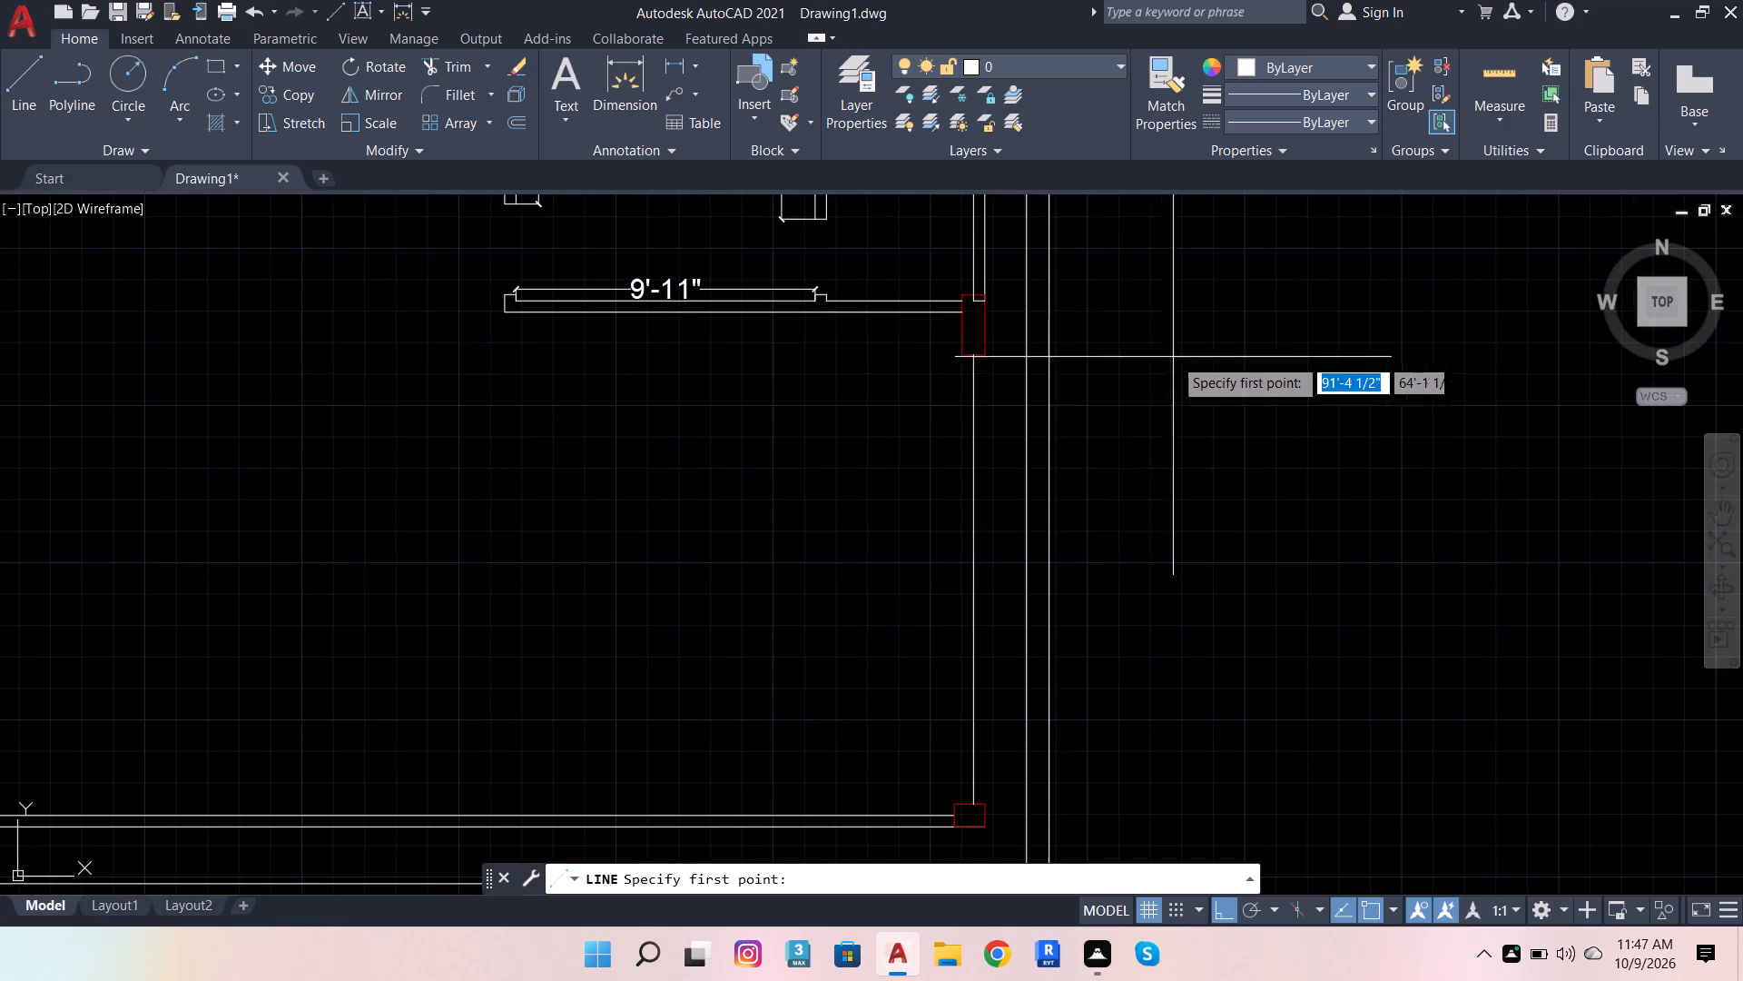
scroll(1022, 354, up, 2)
click(928, 355)
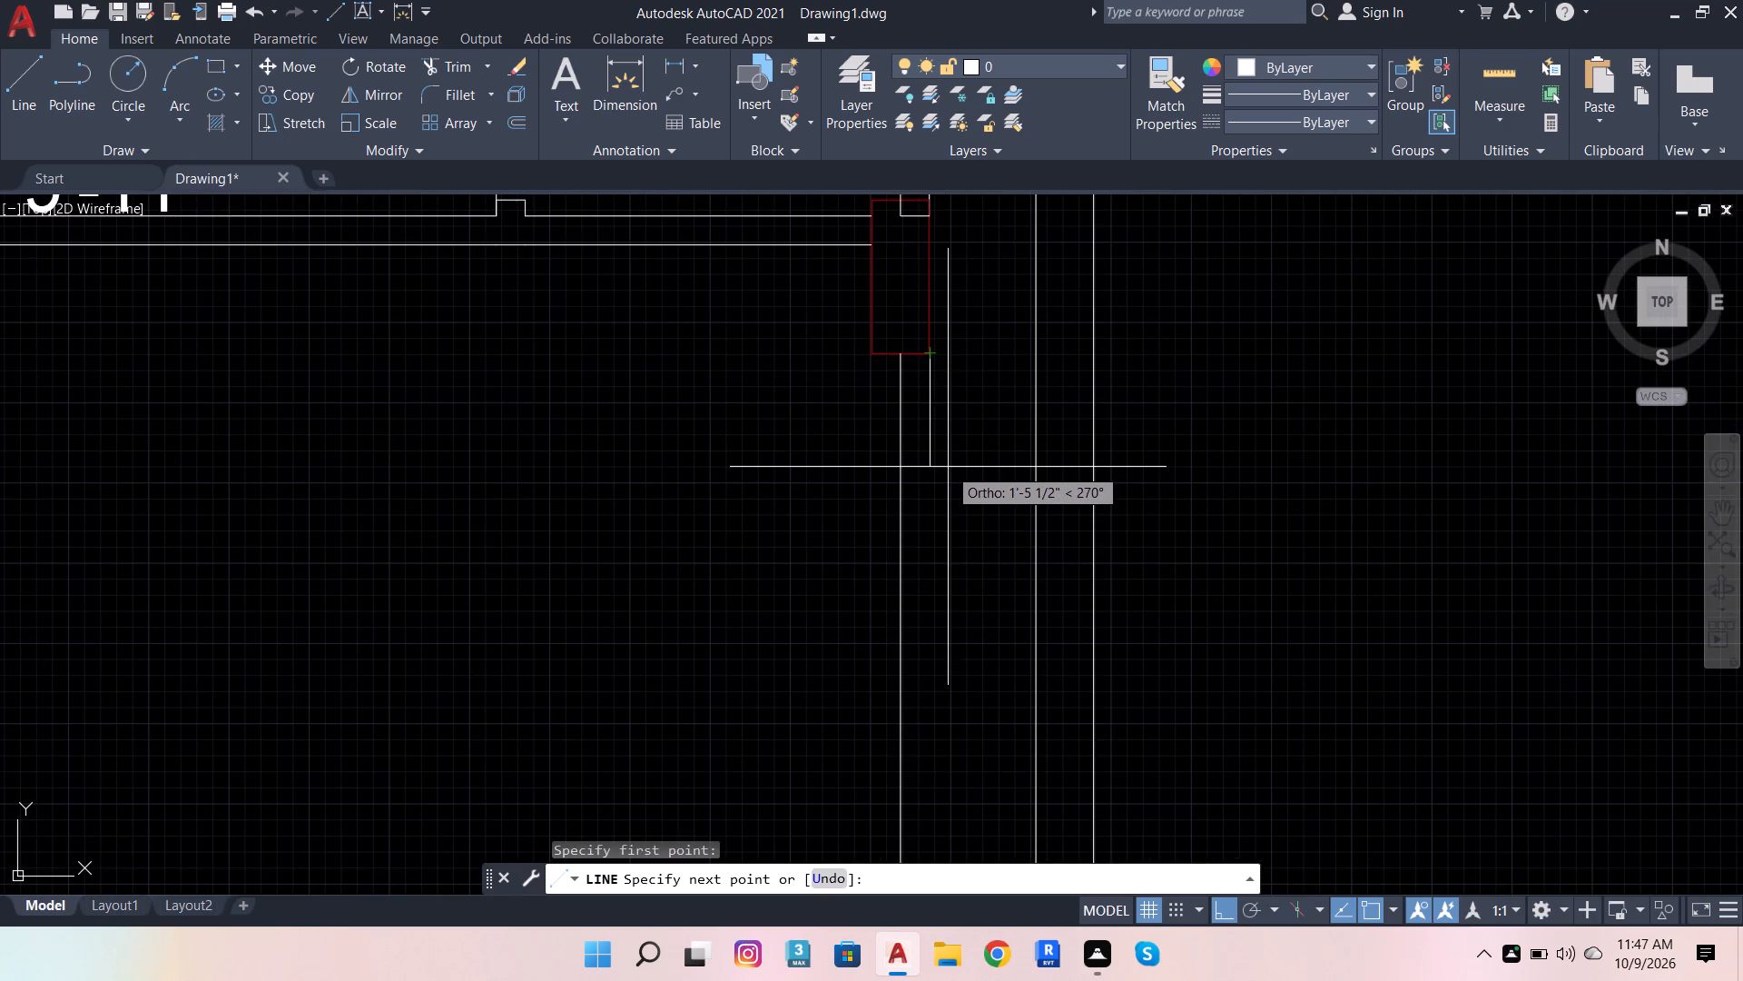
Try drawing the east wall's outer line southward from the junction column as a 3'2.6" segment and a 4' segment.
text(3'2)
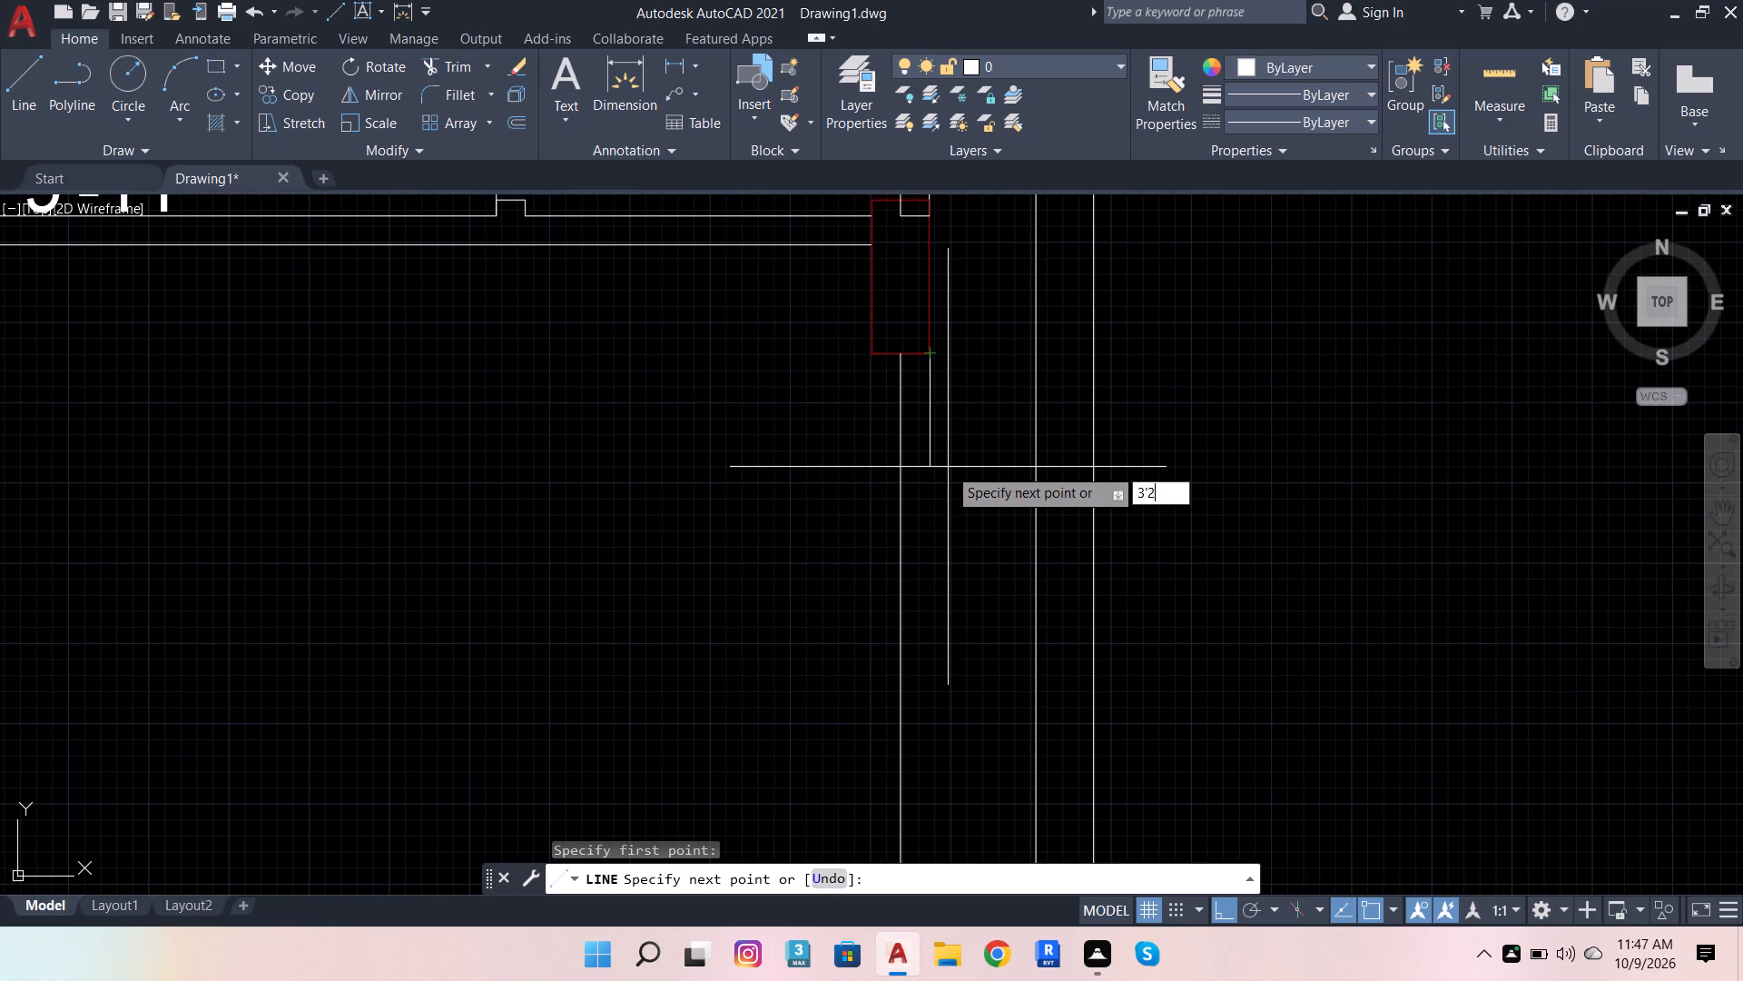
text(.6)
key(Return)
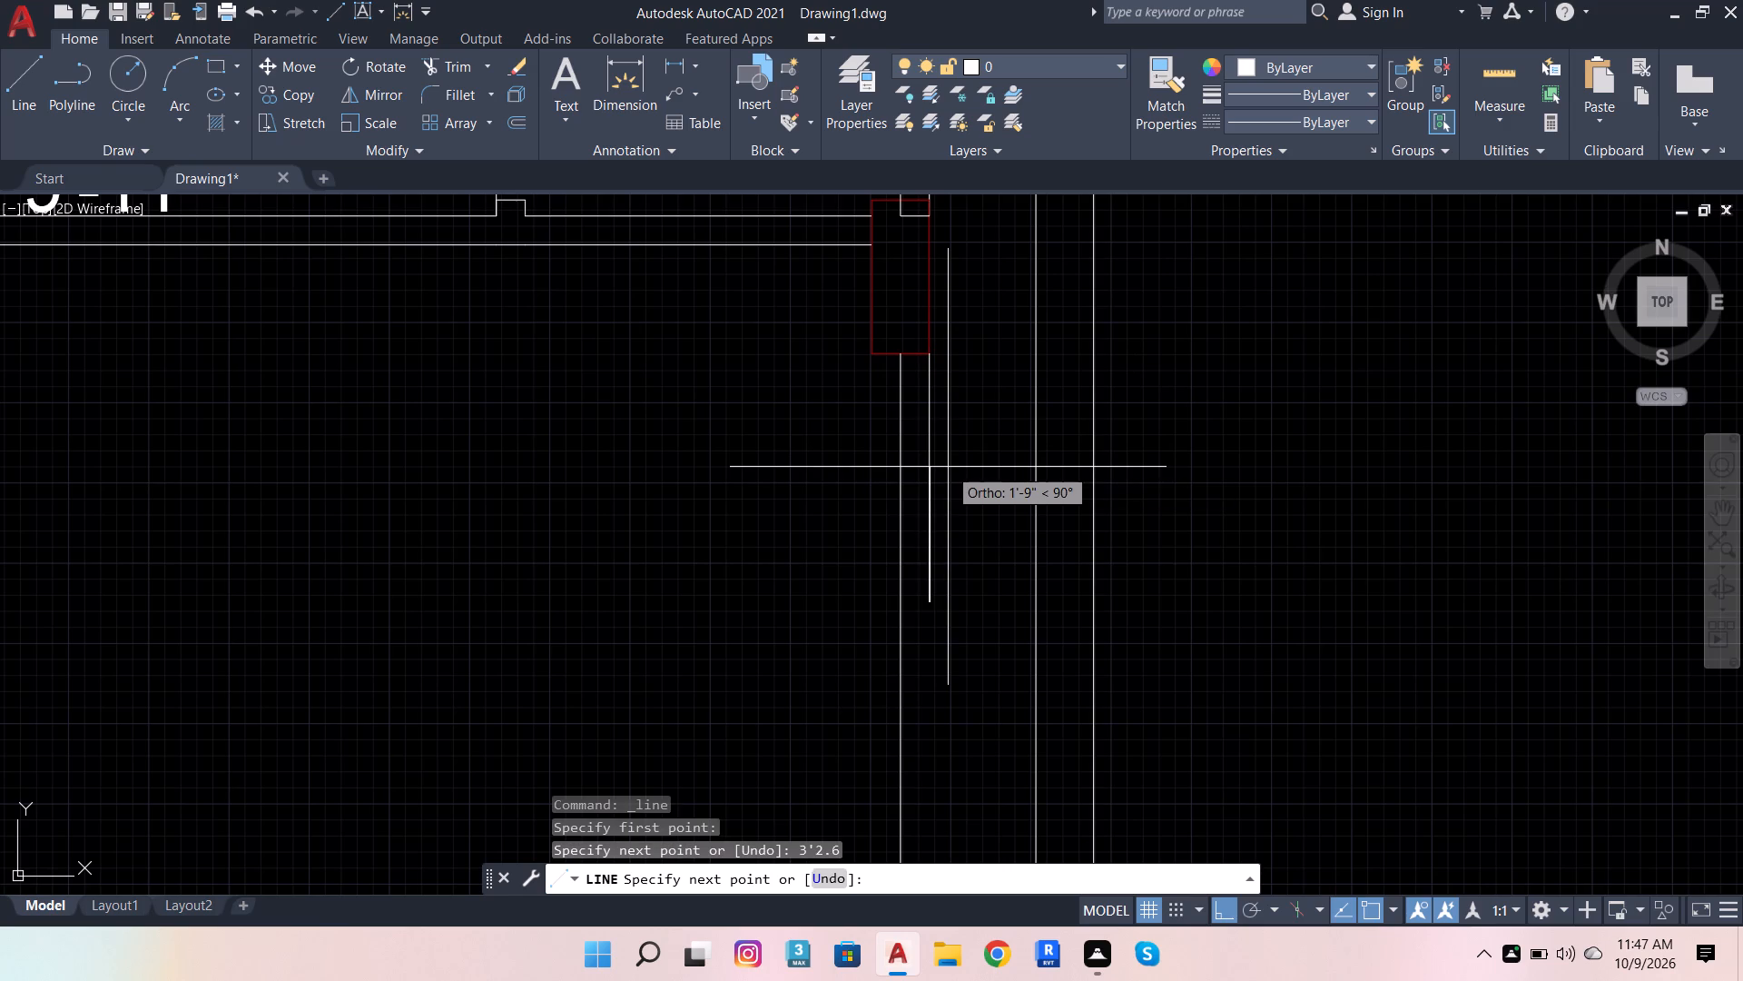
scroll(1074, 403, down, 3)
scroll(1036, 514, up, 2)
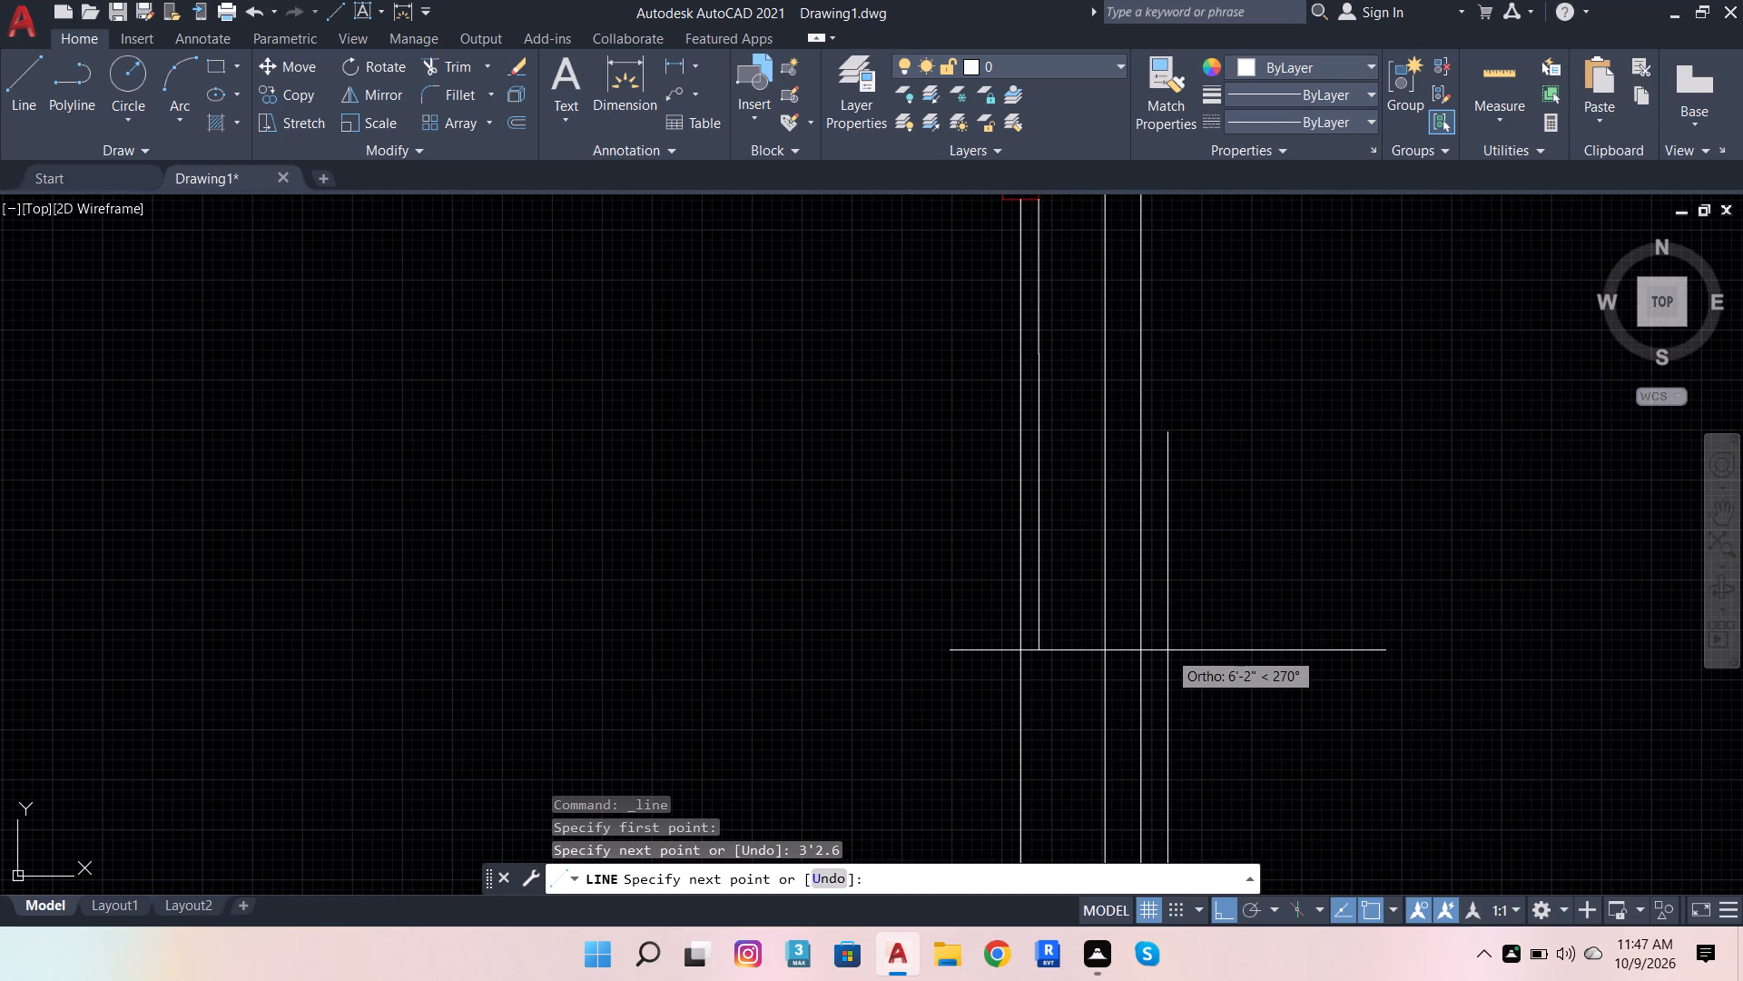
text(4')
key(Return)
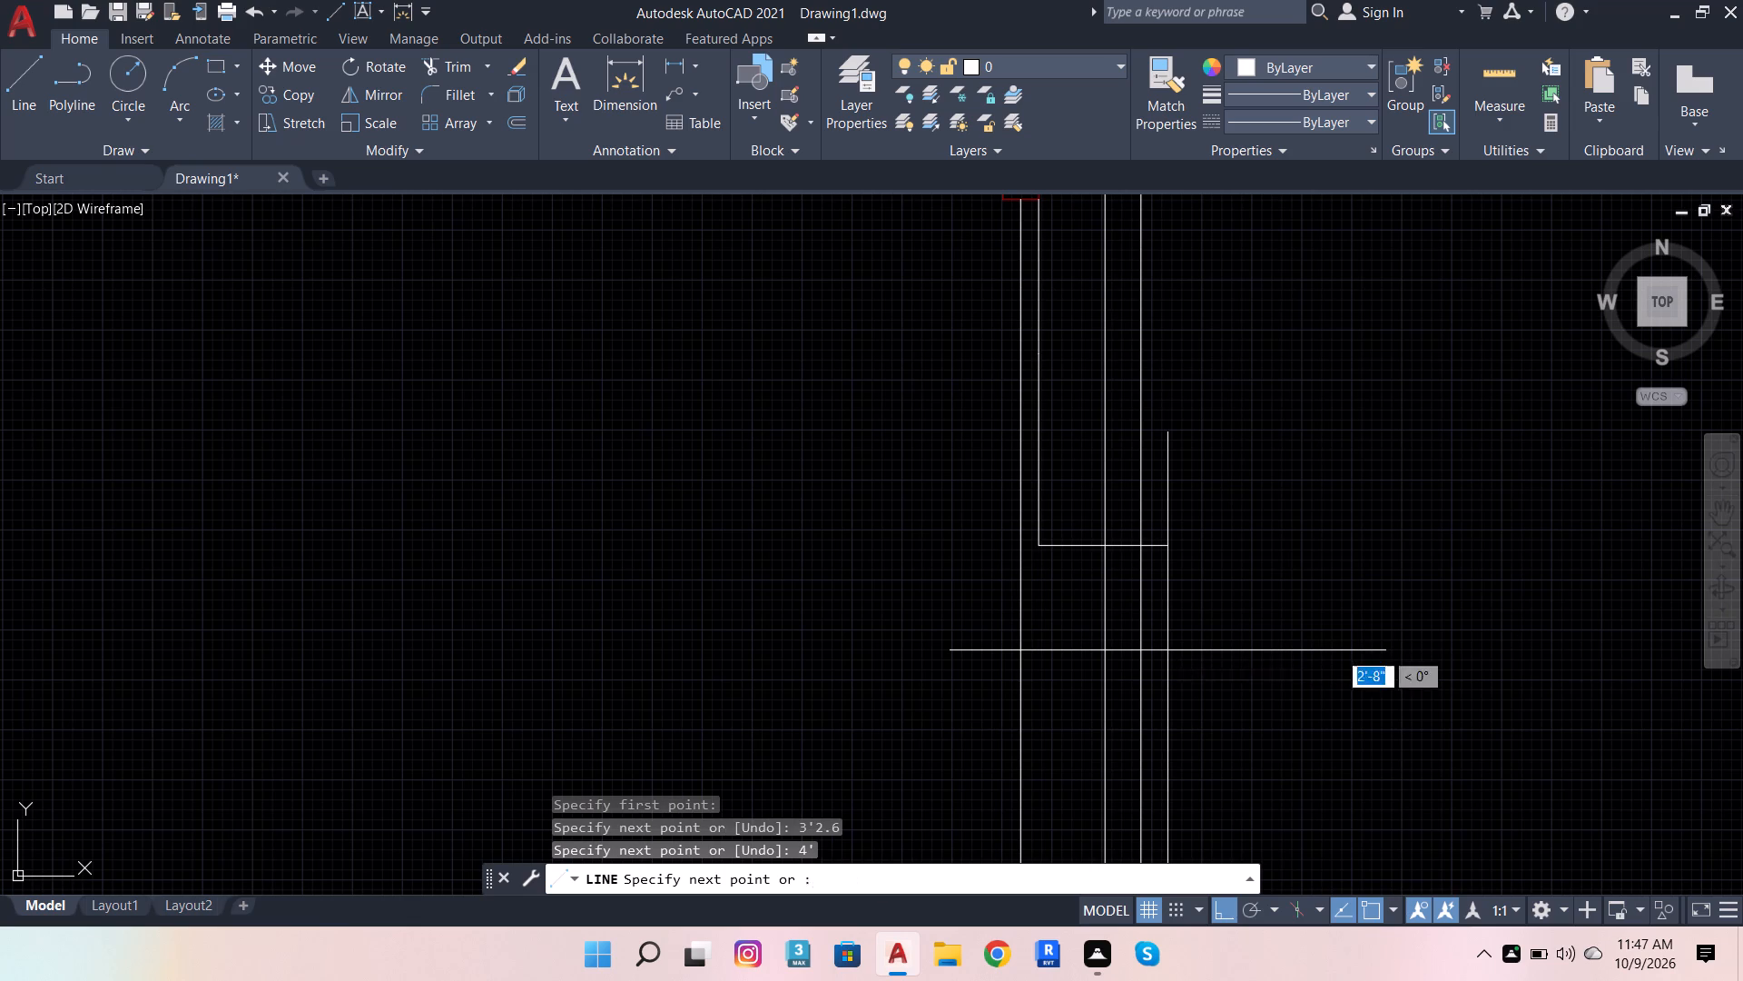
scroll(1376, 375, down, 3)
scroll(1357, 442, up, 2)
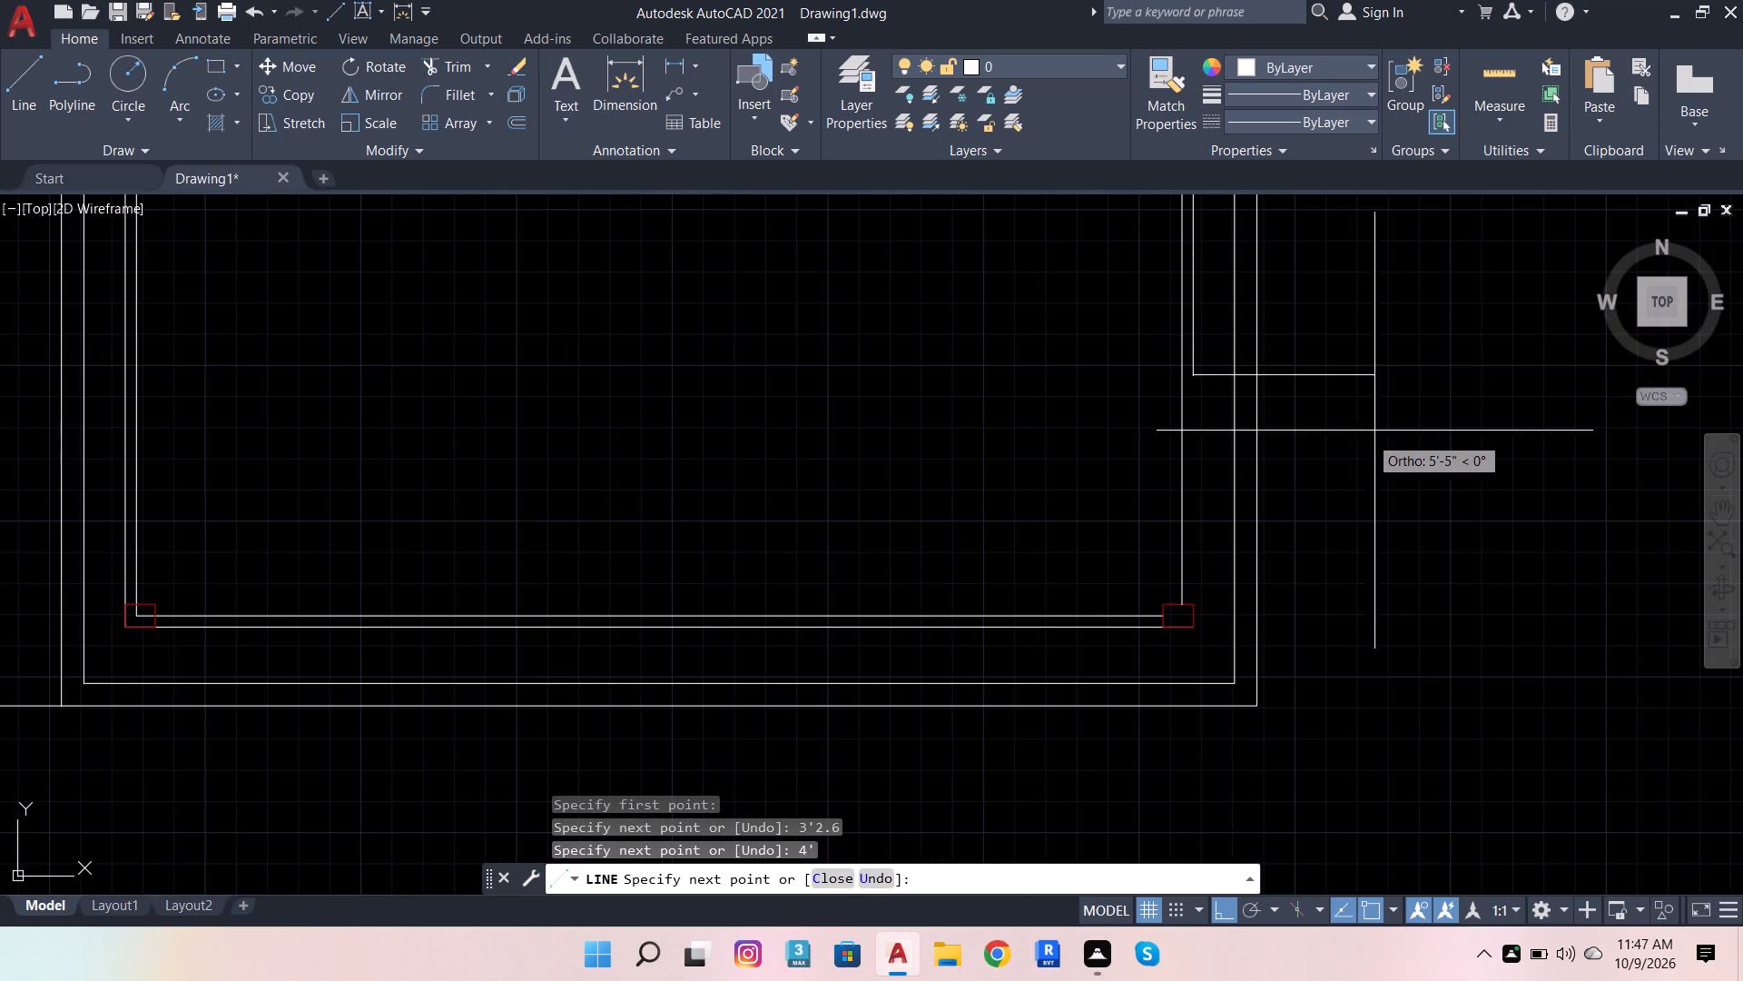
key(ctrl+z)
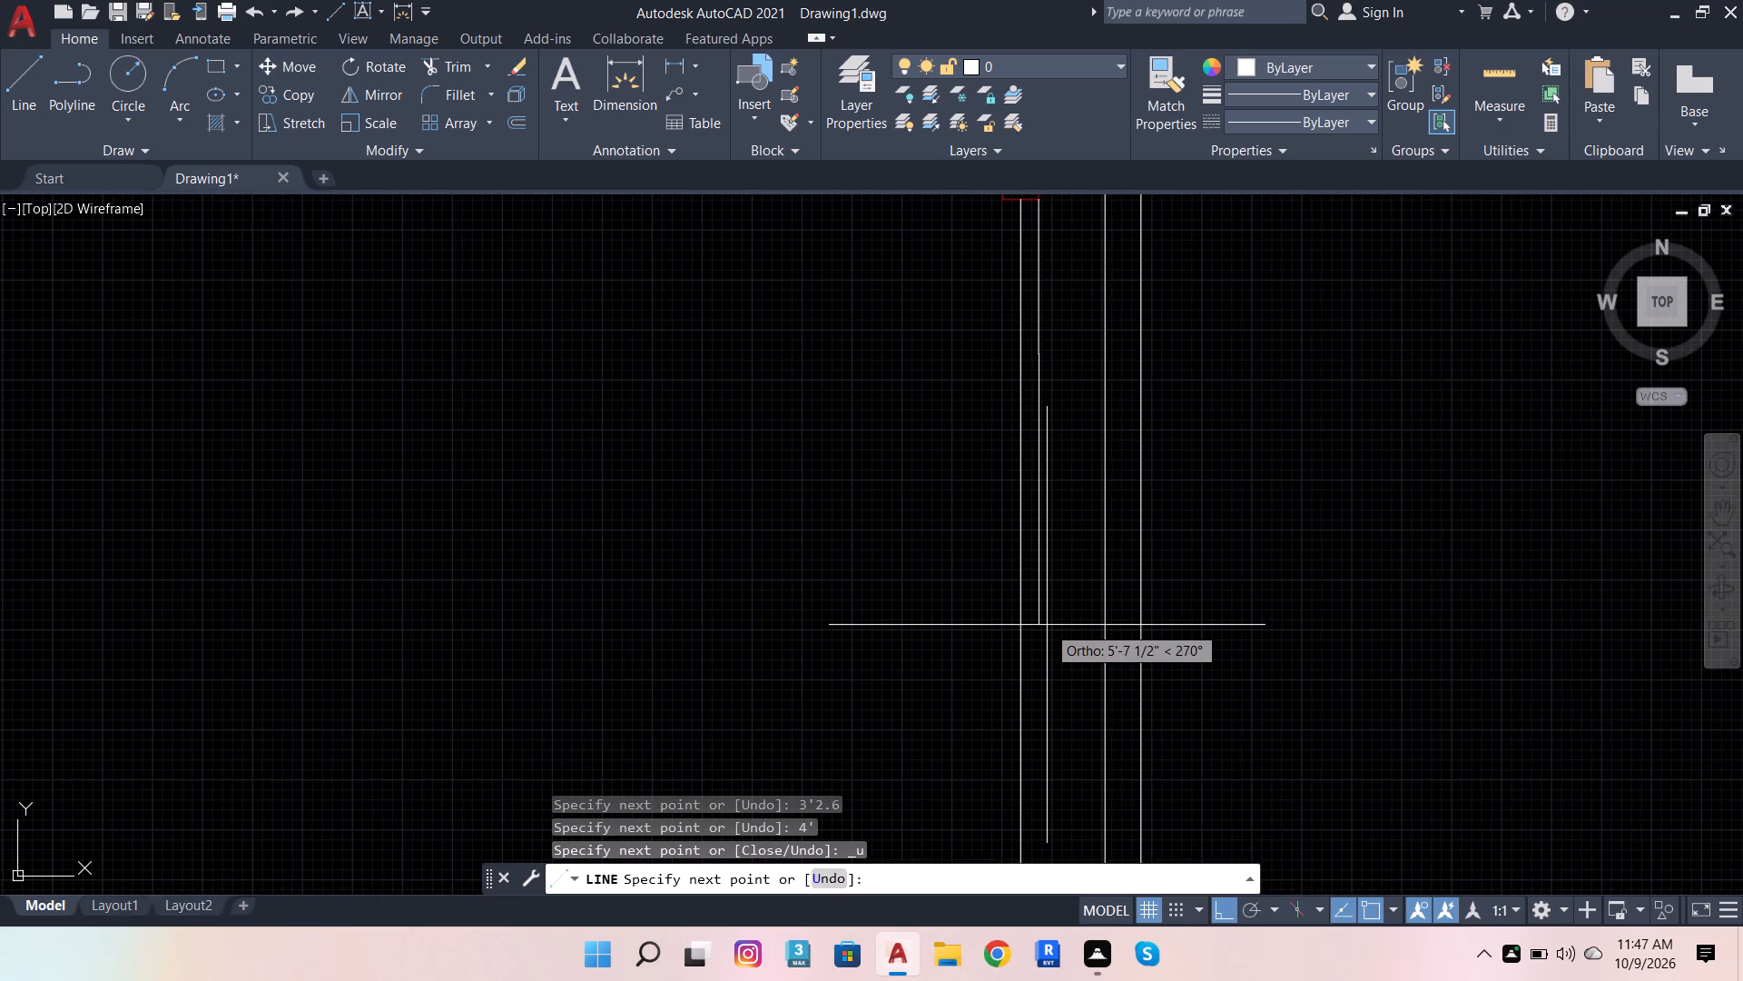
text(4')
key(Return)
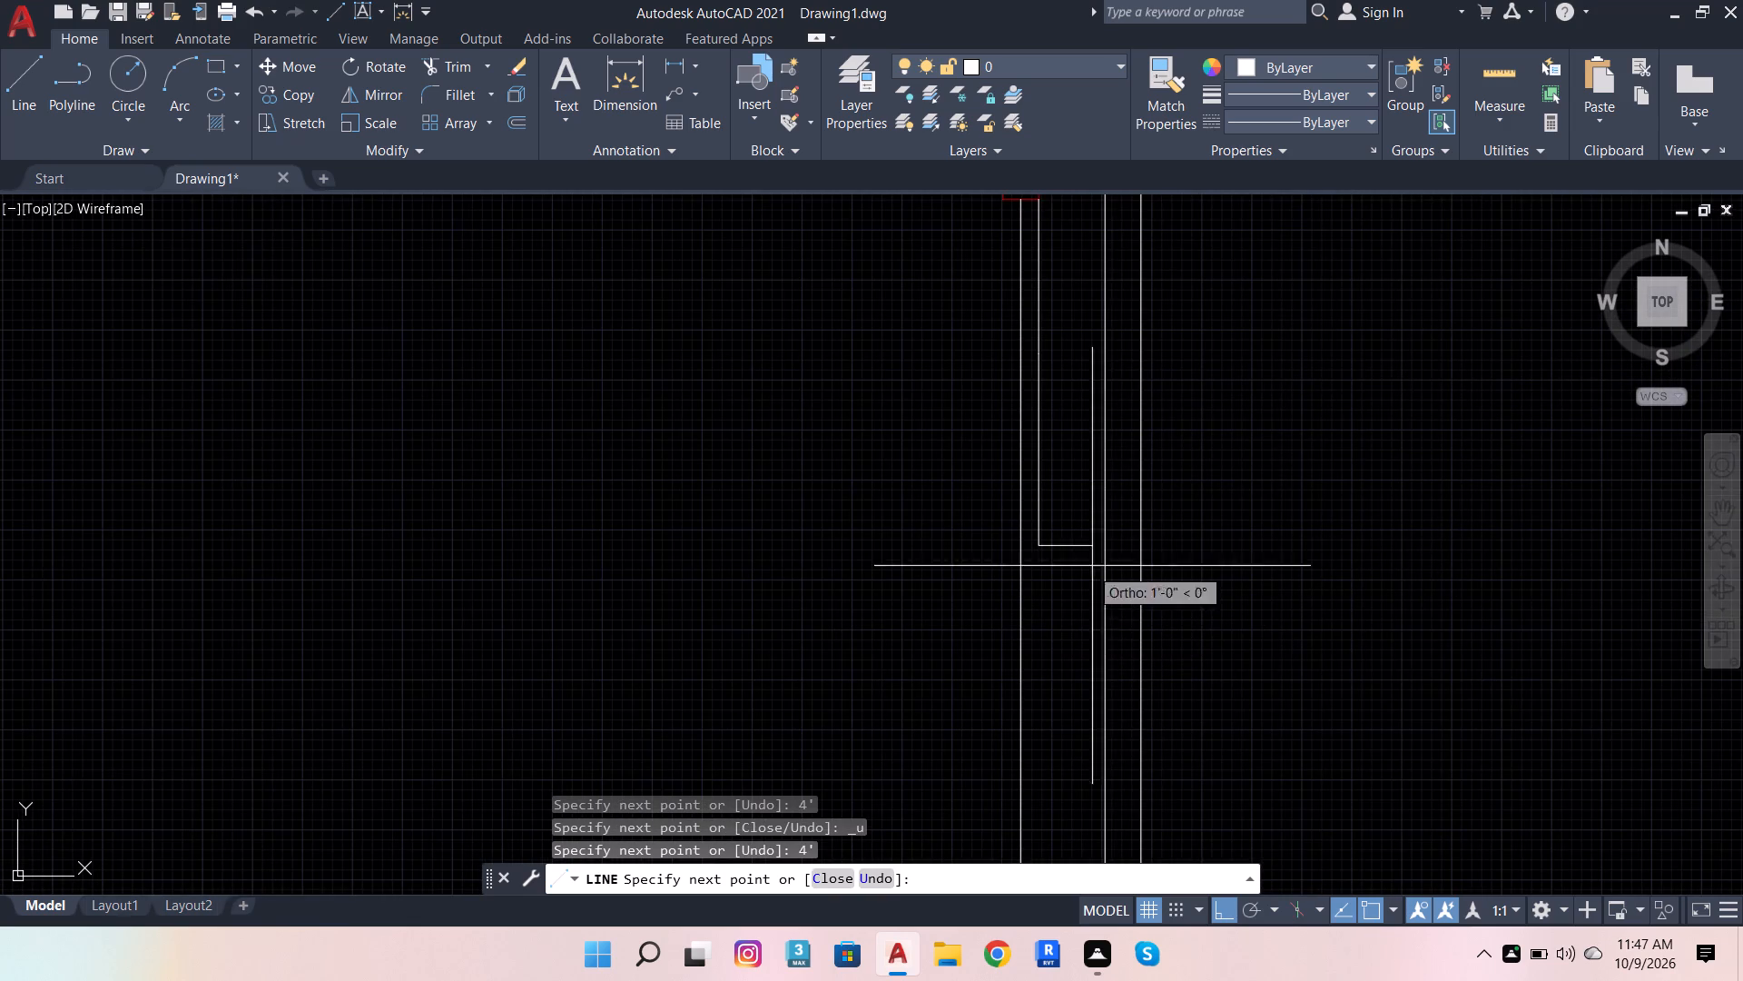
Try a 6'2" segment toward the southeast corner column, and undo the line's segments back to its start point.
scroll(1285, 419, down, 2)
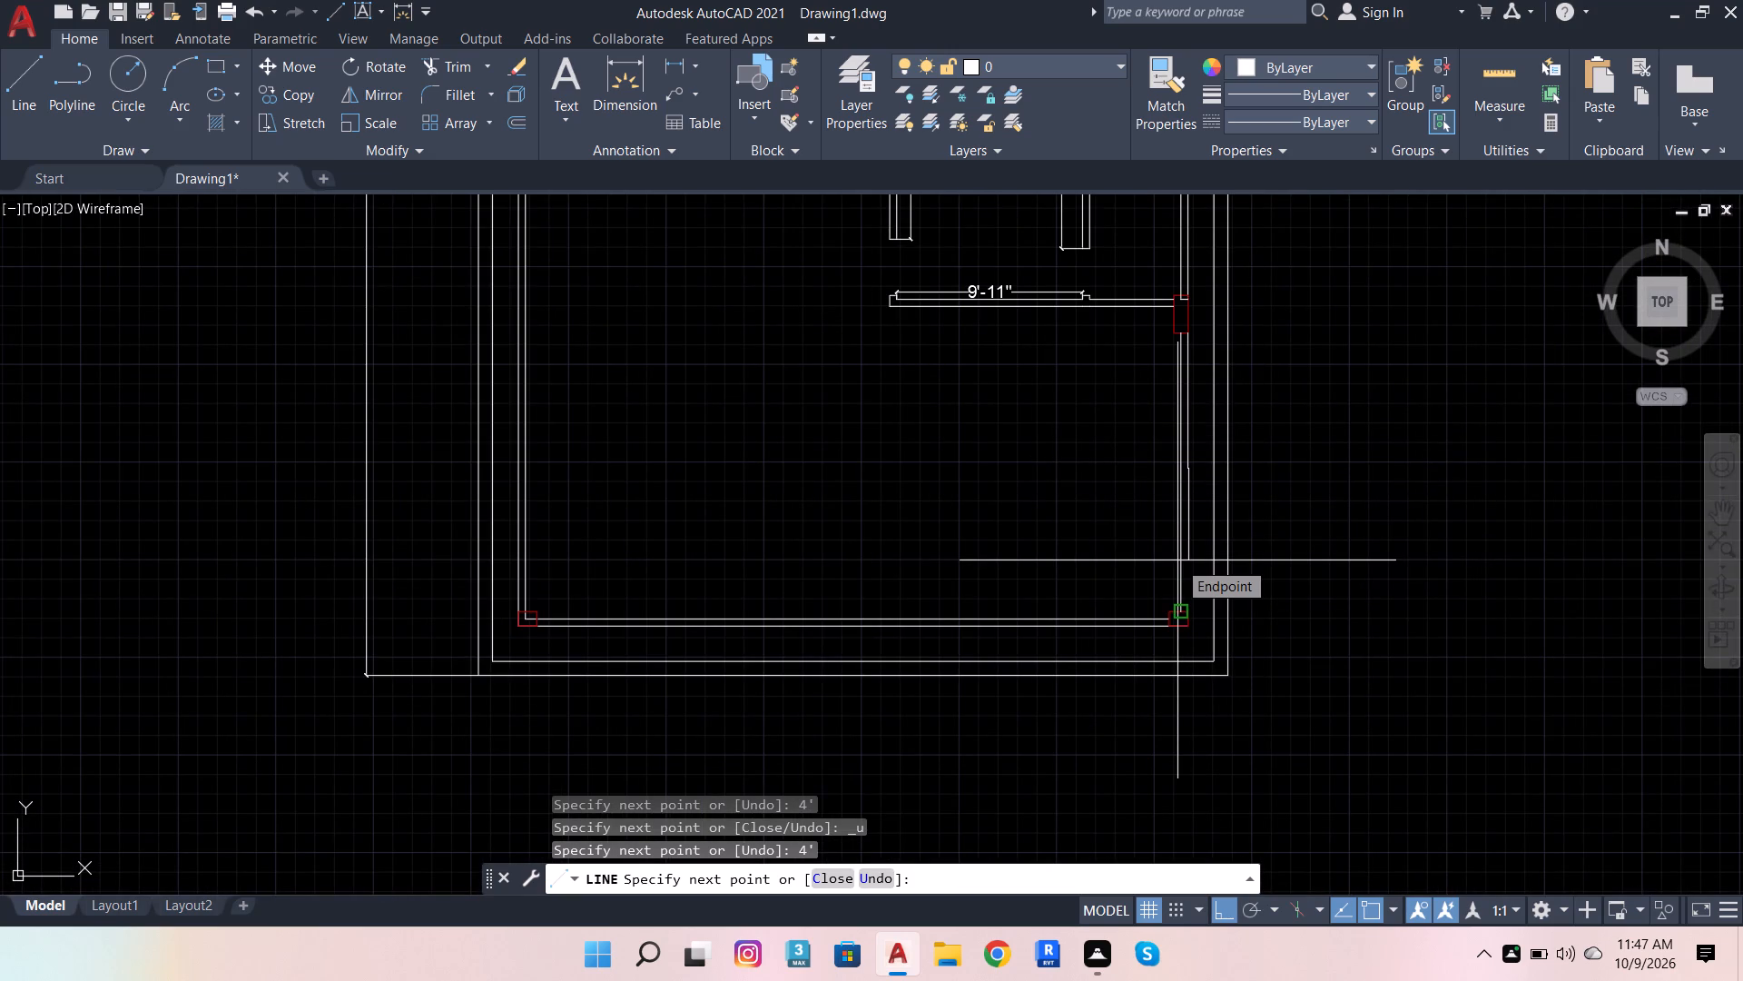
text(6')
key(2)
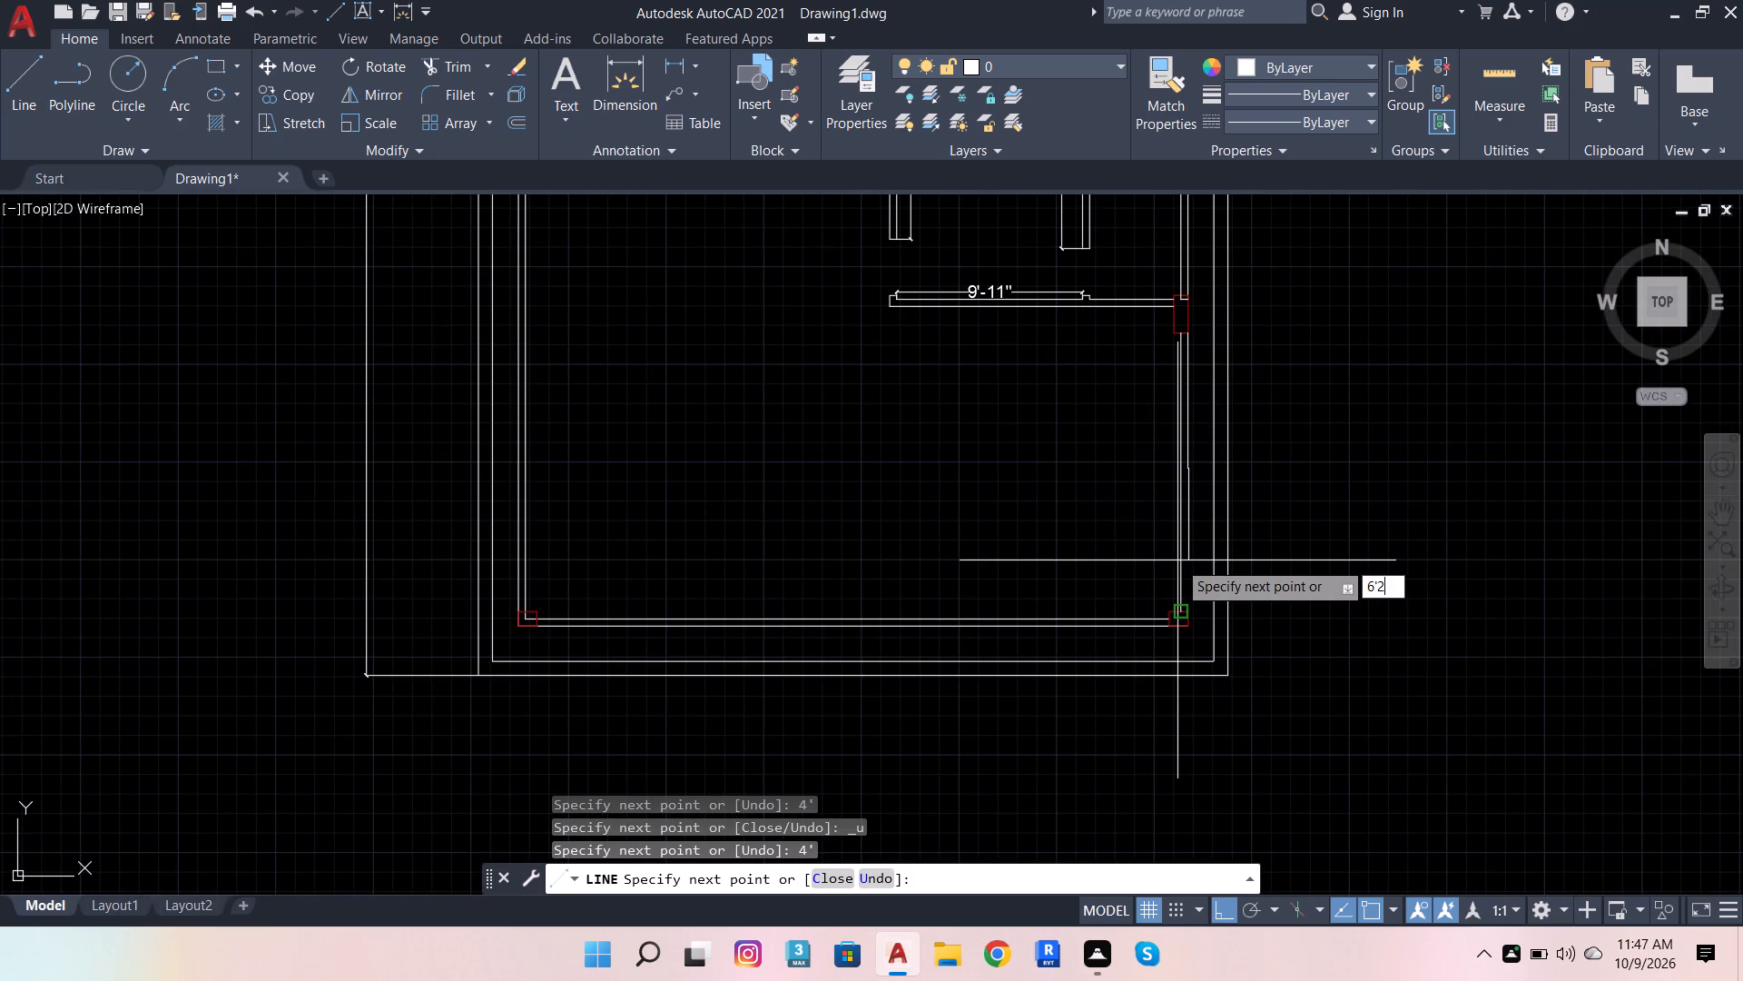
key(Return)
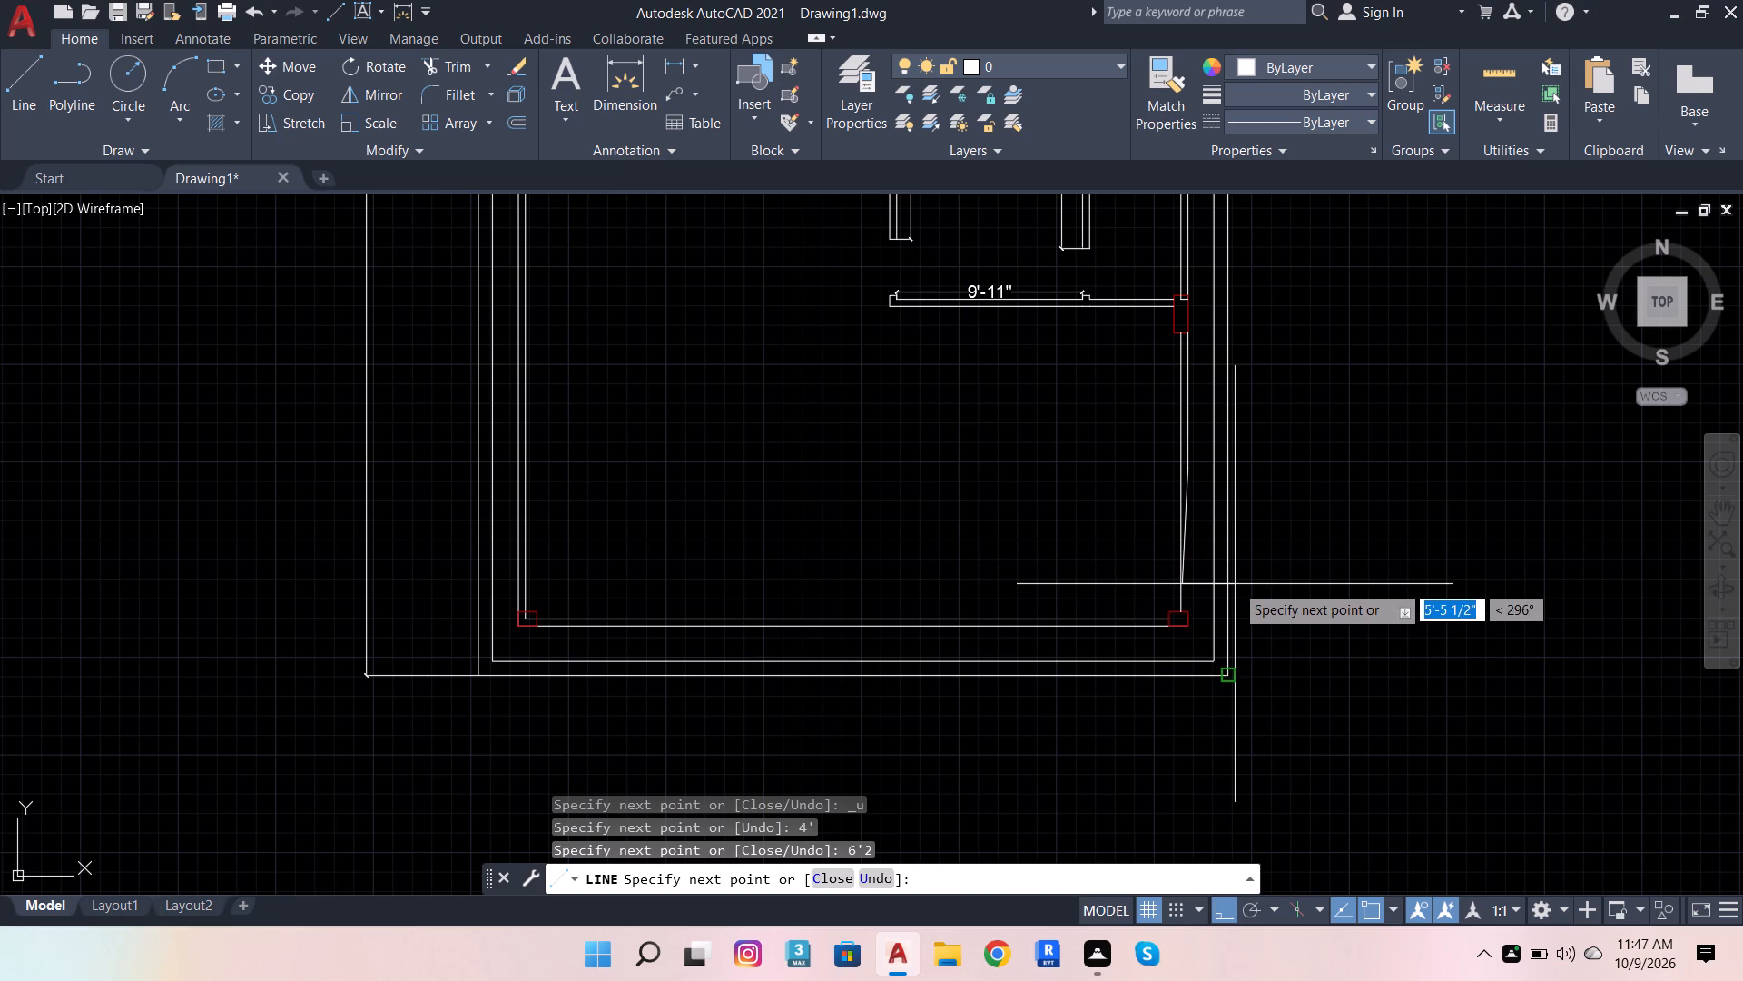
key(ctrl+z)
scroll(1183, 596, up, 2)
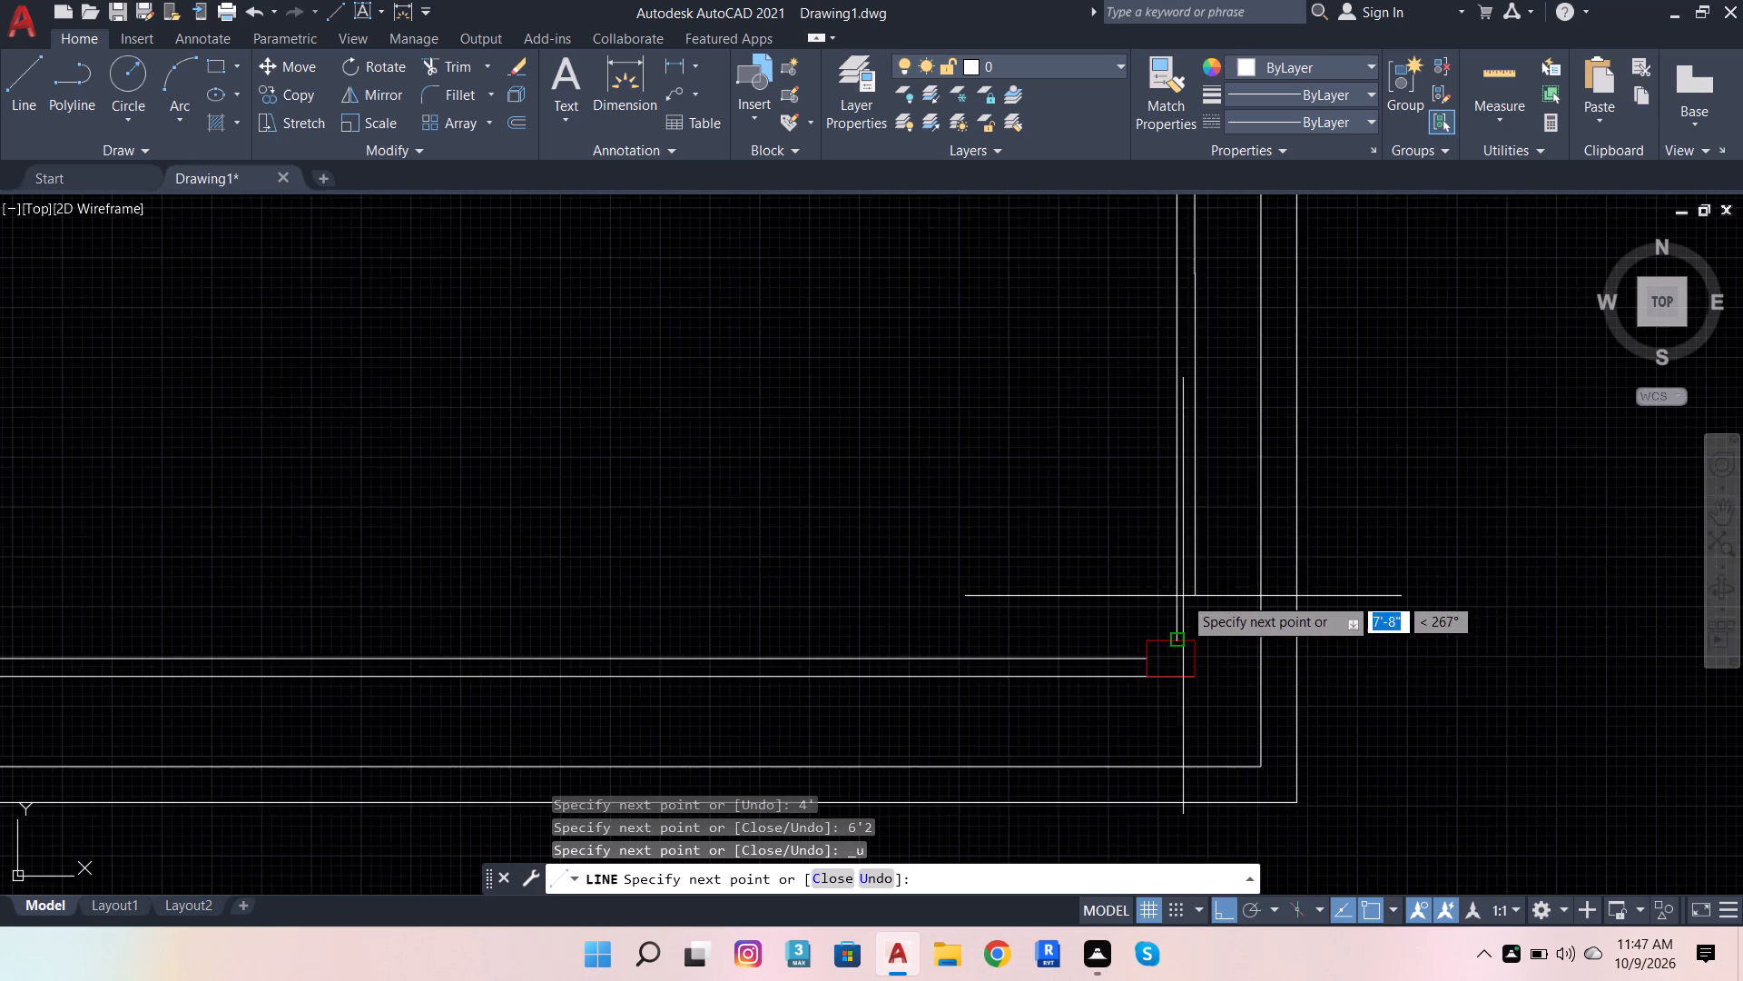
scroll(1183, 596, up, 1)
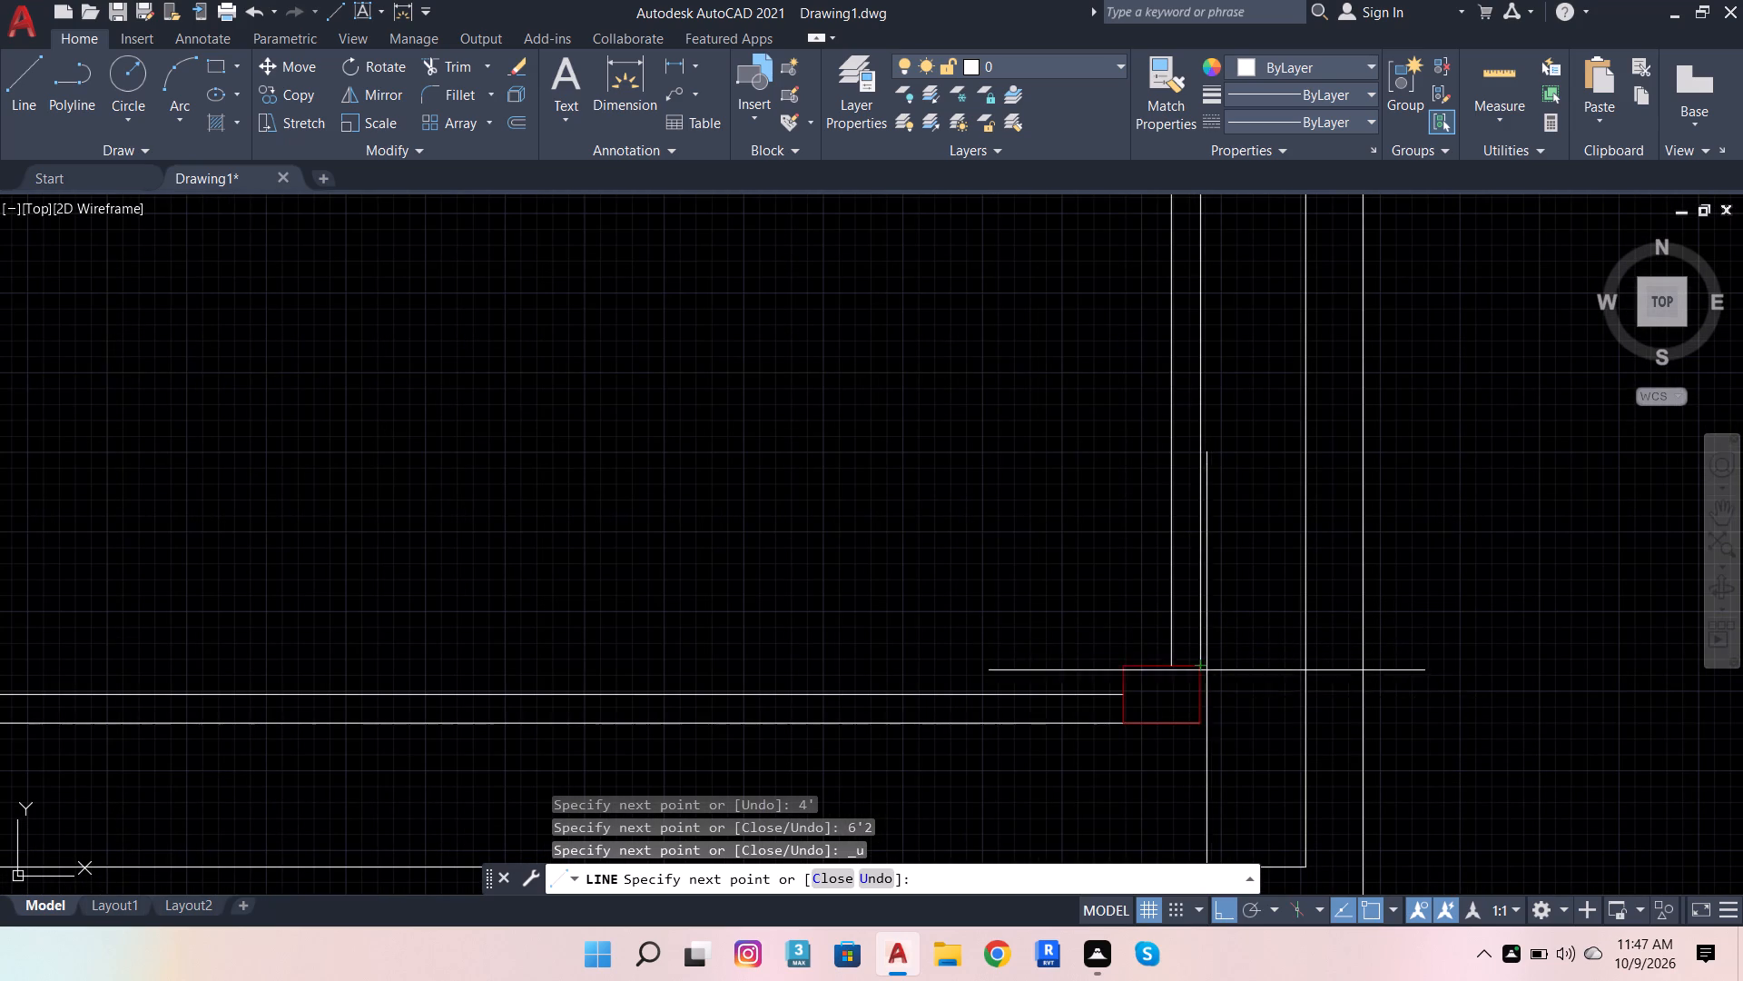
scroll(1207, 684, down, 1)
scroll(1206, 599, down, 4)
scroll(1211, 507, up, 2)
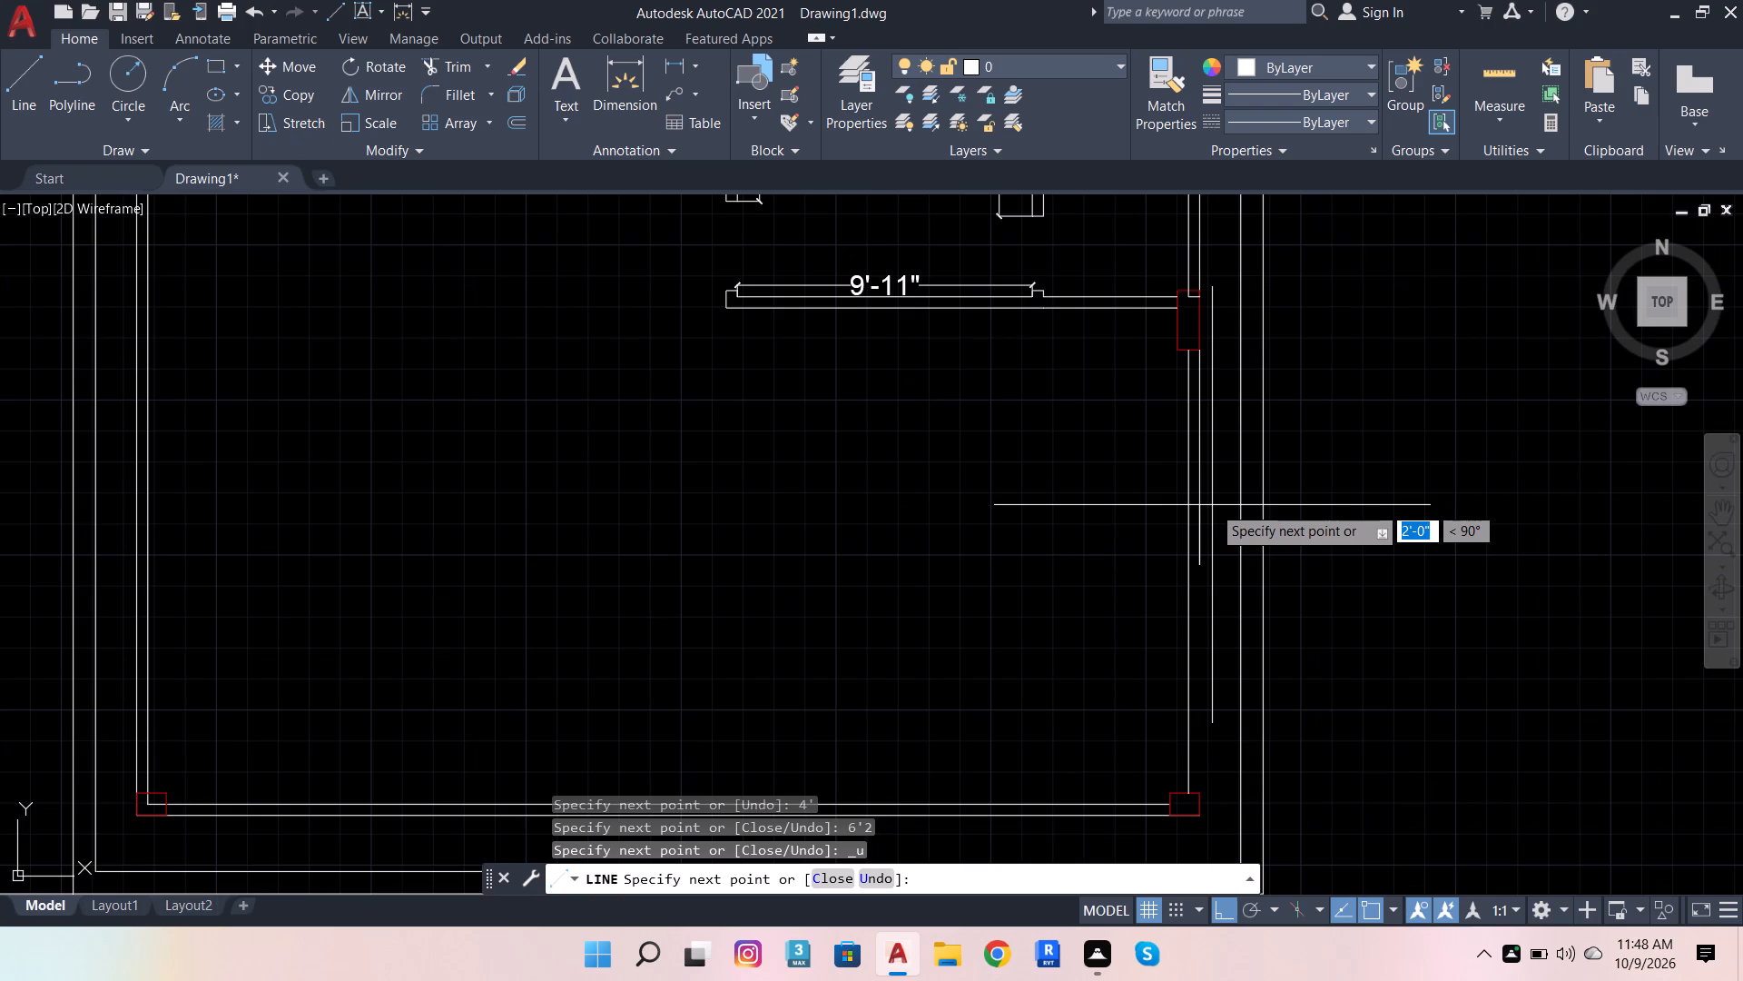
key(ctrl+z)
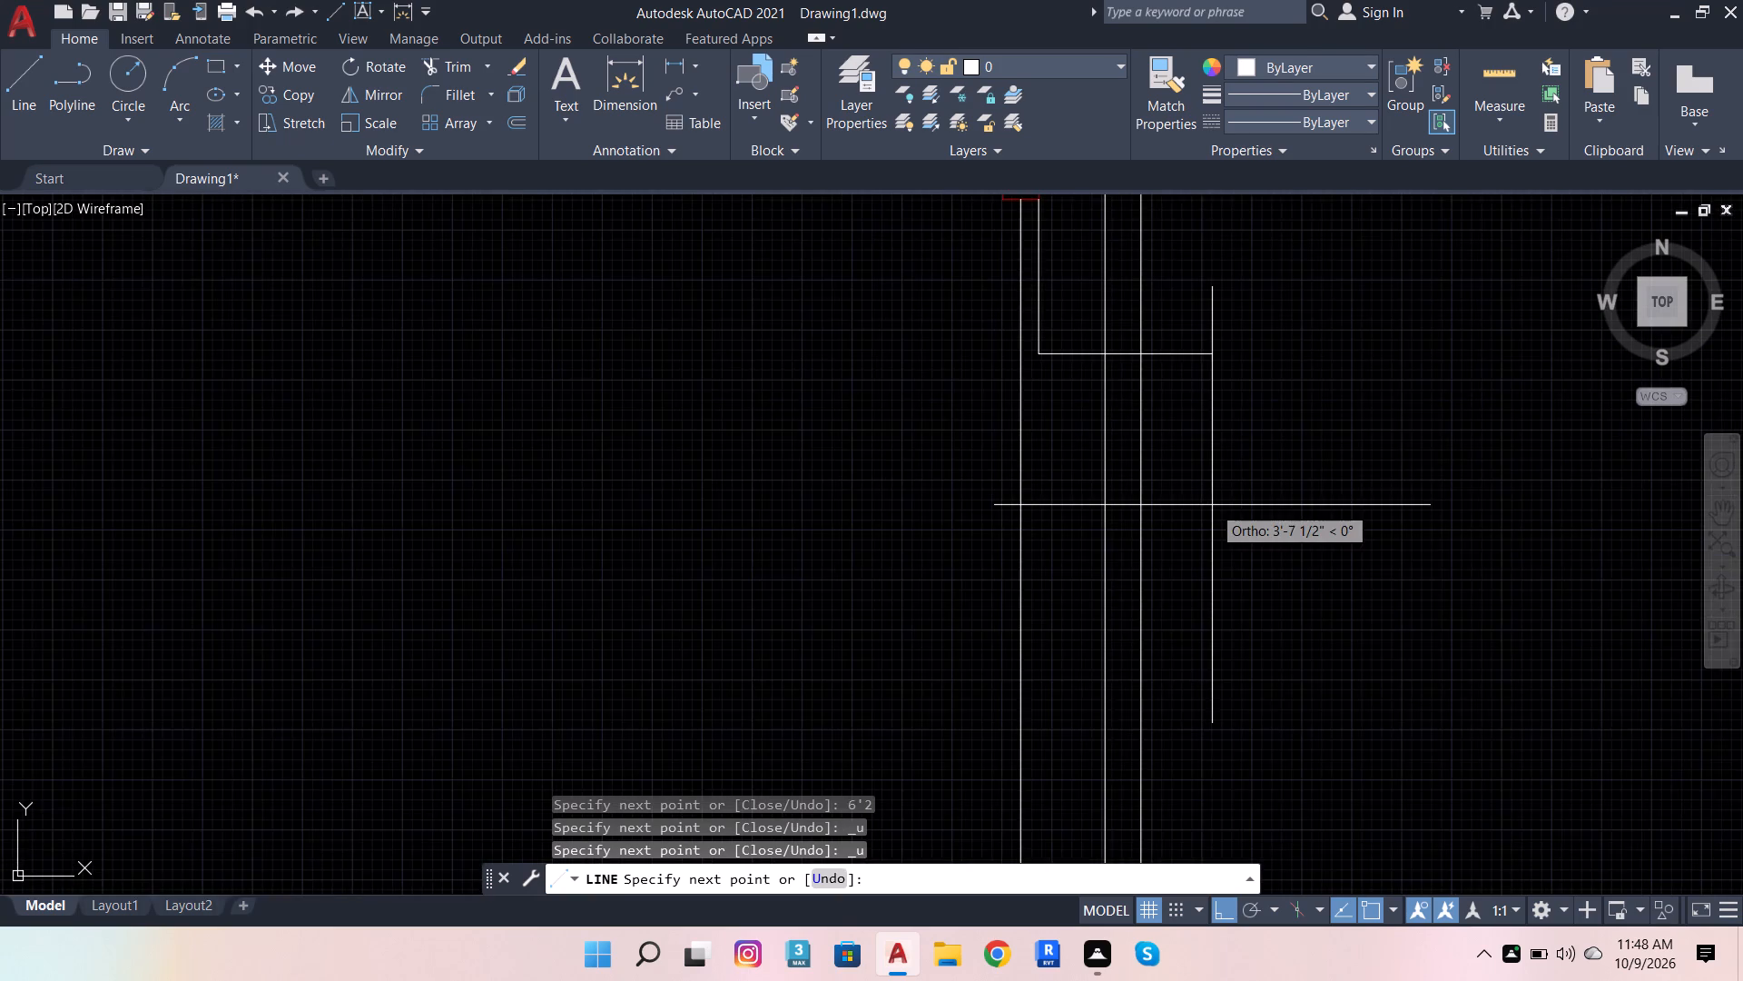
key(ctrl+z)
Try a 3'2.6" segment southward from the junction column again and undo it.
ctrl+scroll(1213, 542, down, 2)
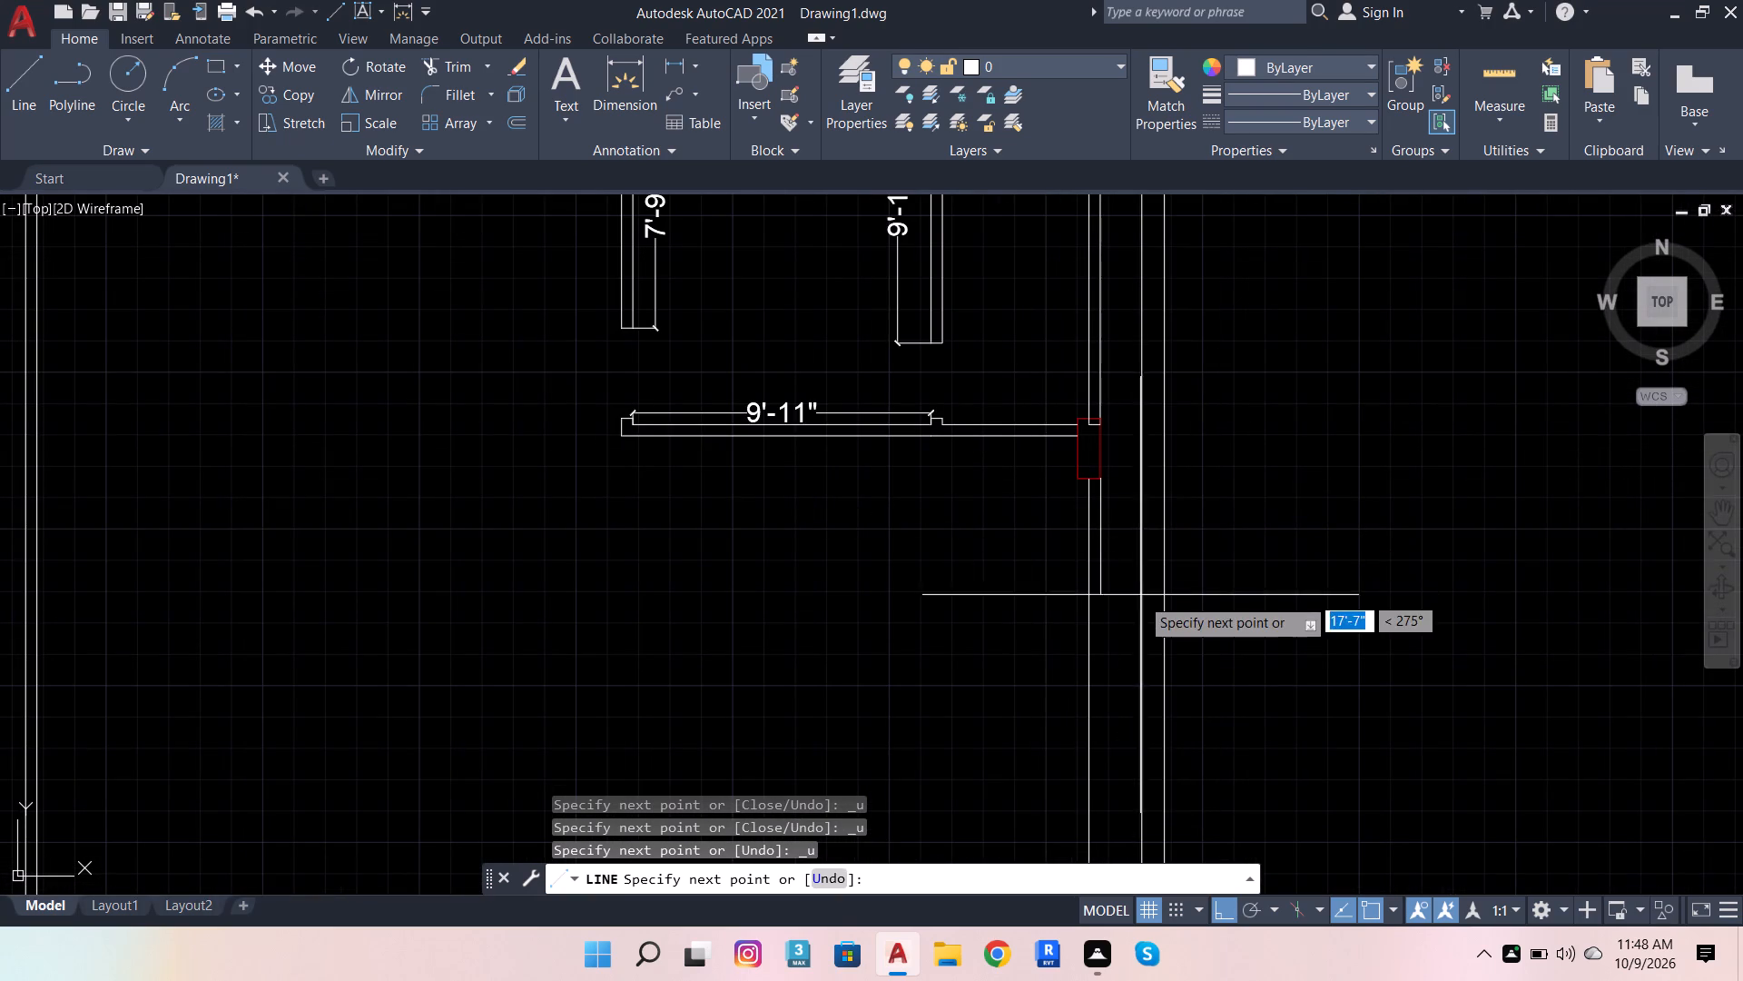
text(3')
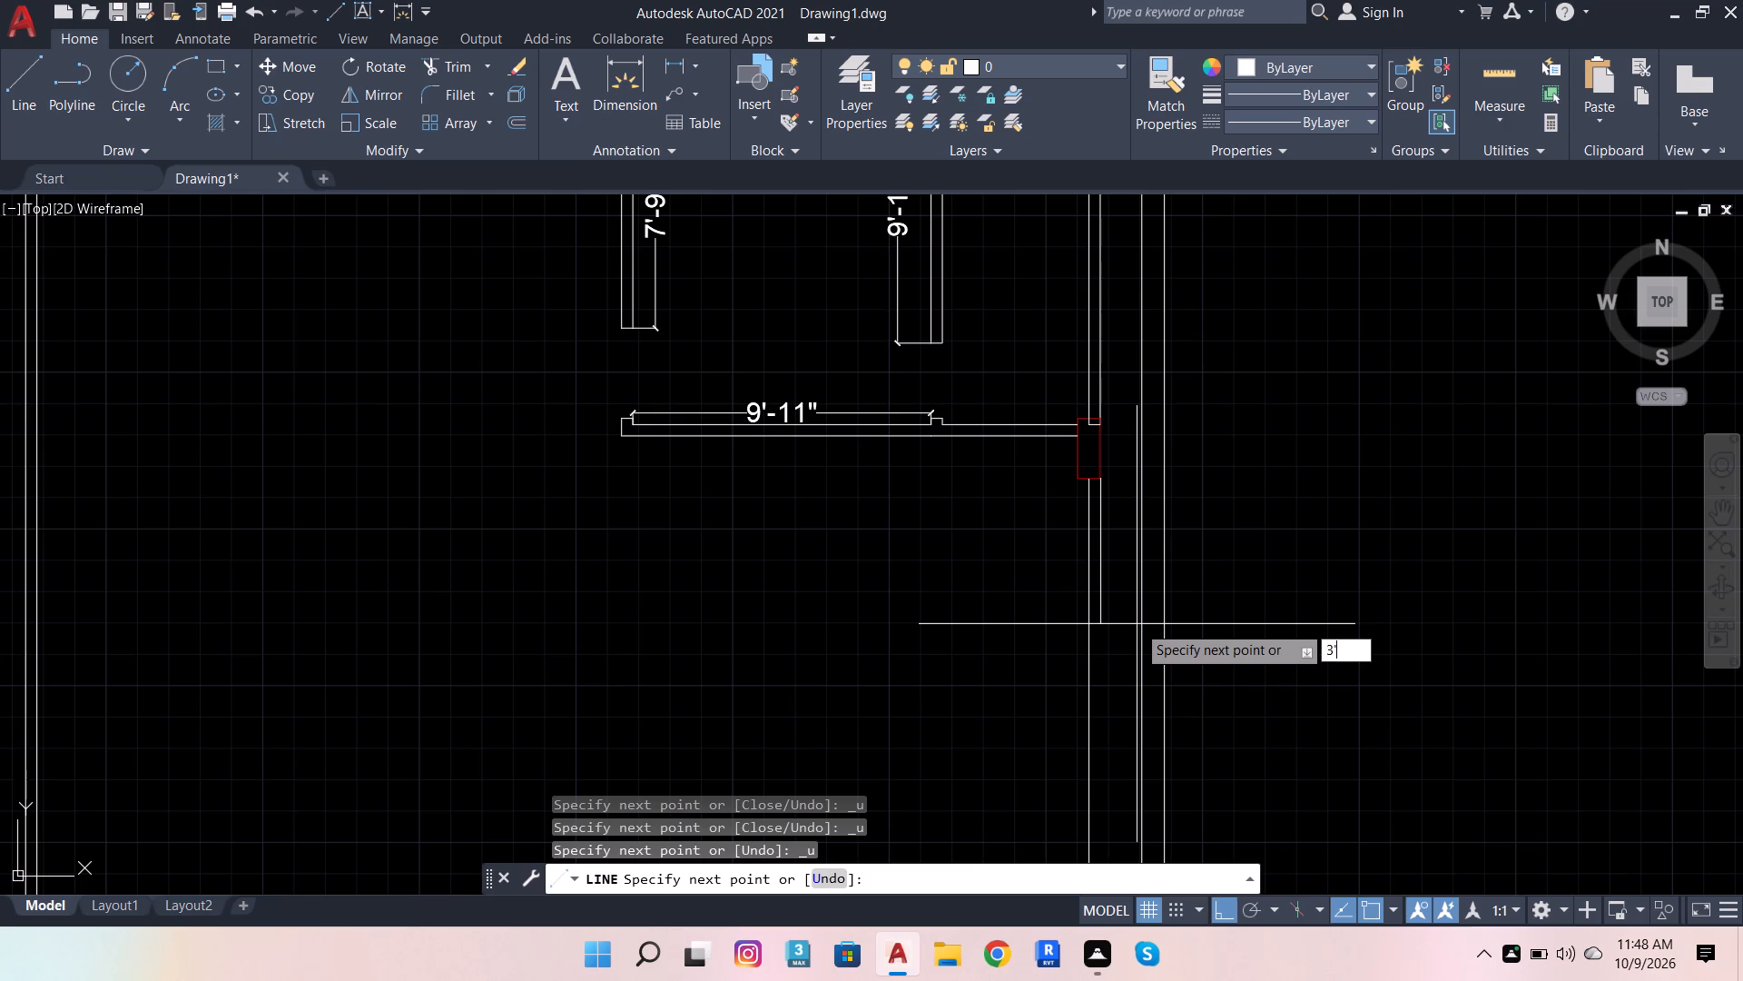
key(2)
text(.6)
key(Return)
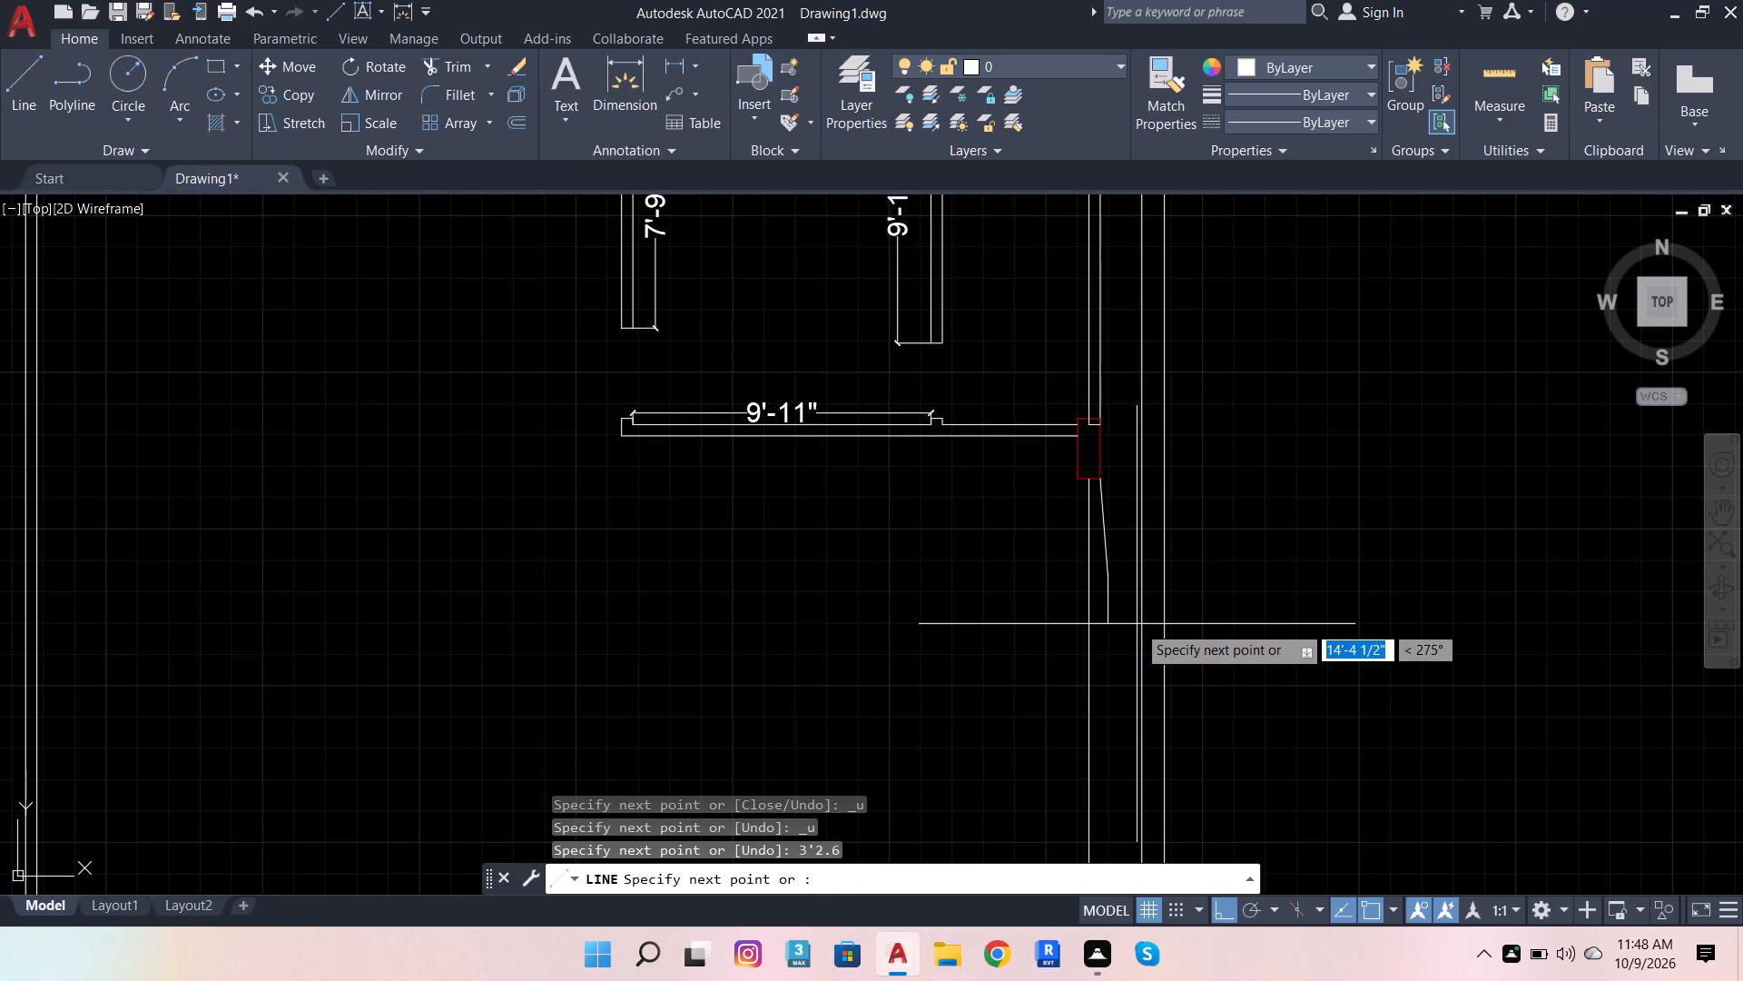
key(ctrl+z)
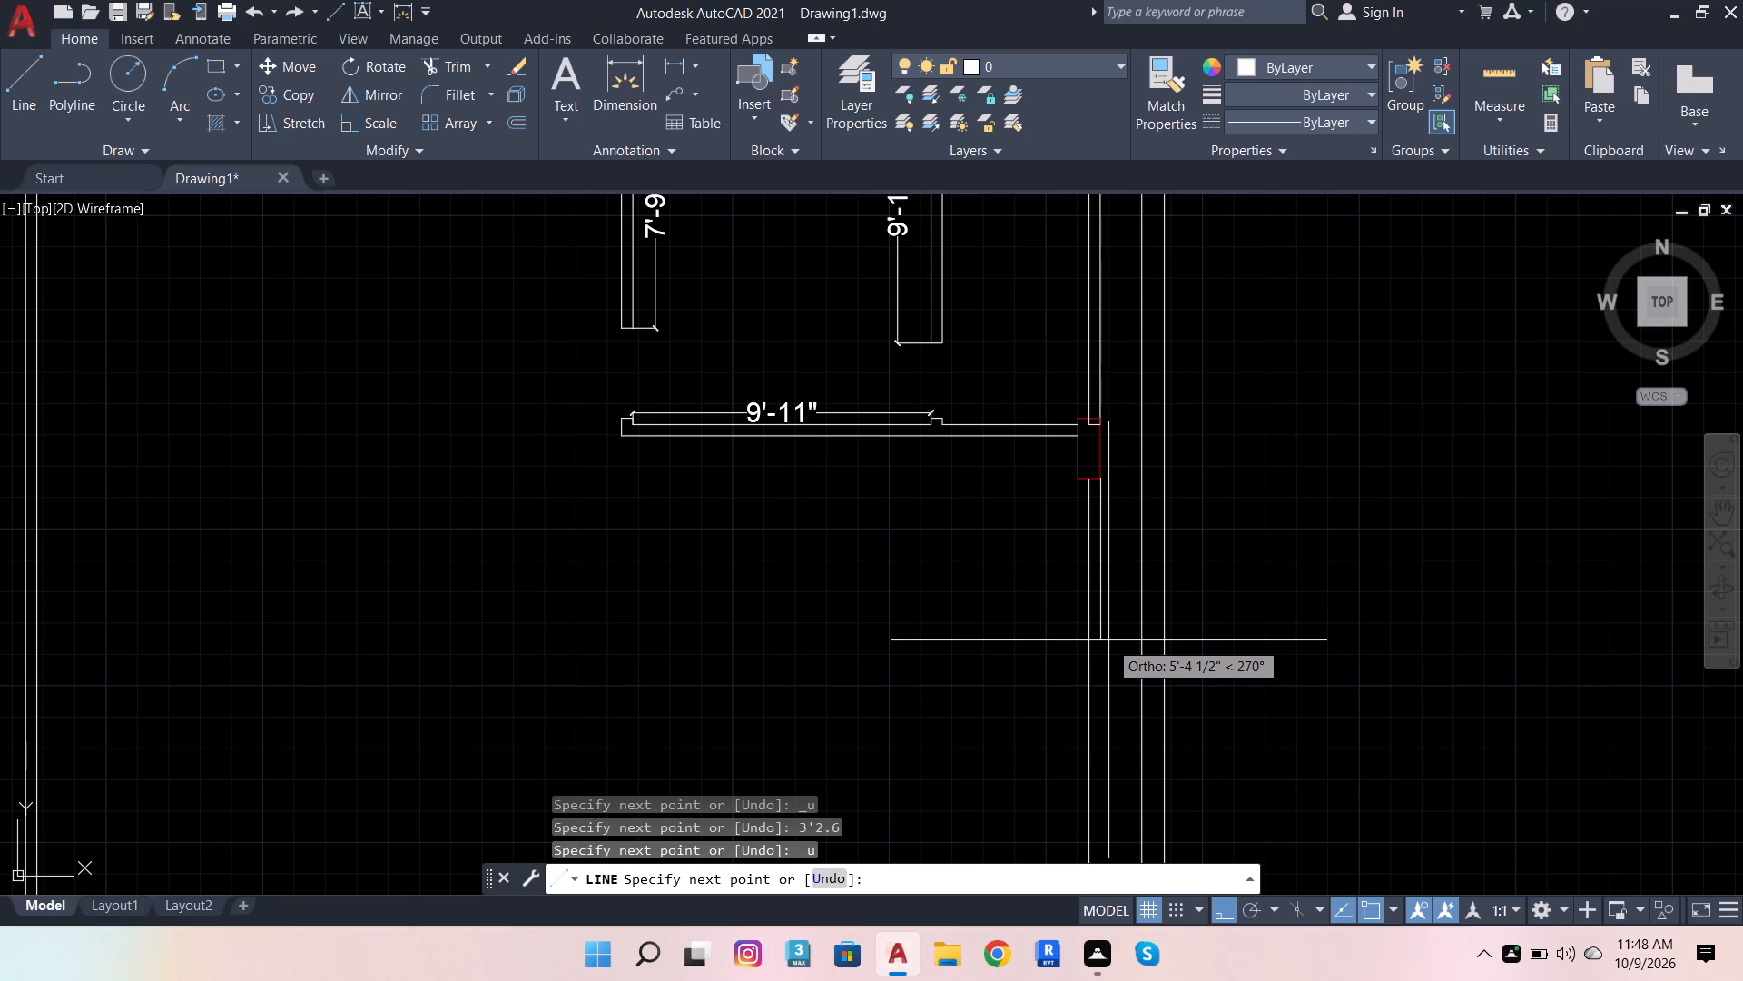
Draw the east wall's outer line straight south from the junction column as a 3'2.6" segment followed by a 4' segment.
text(3')
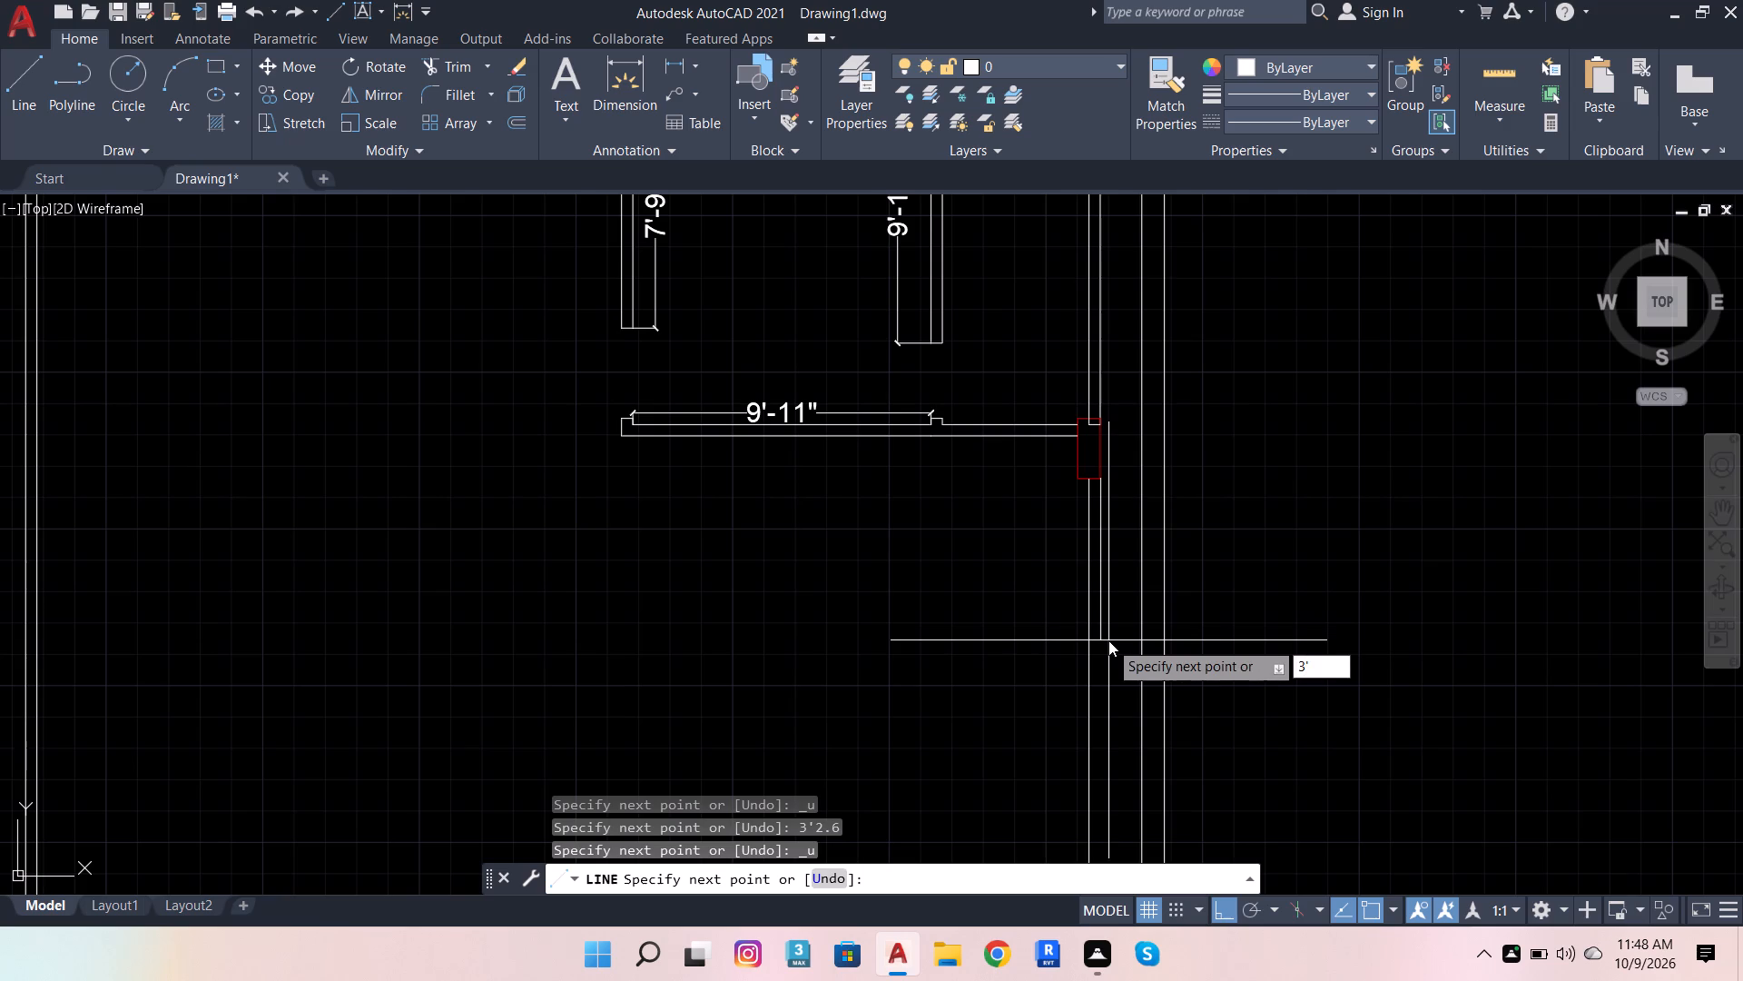
text(2.6)
key(Return)
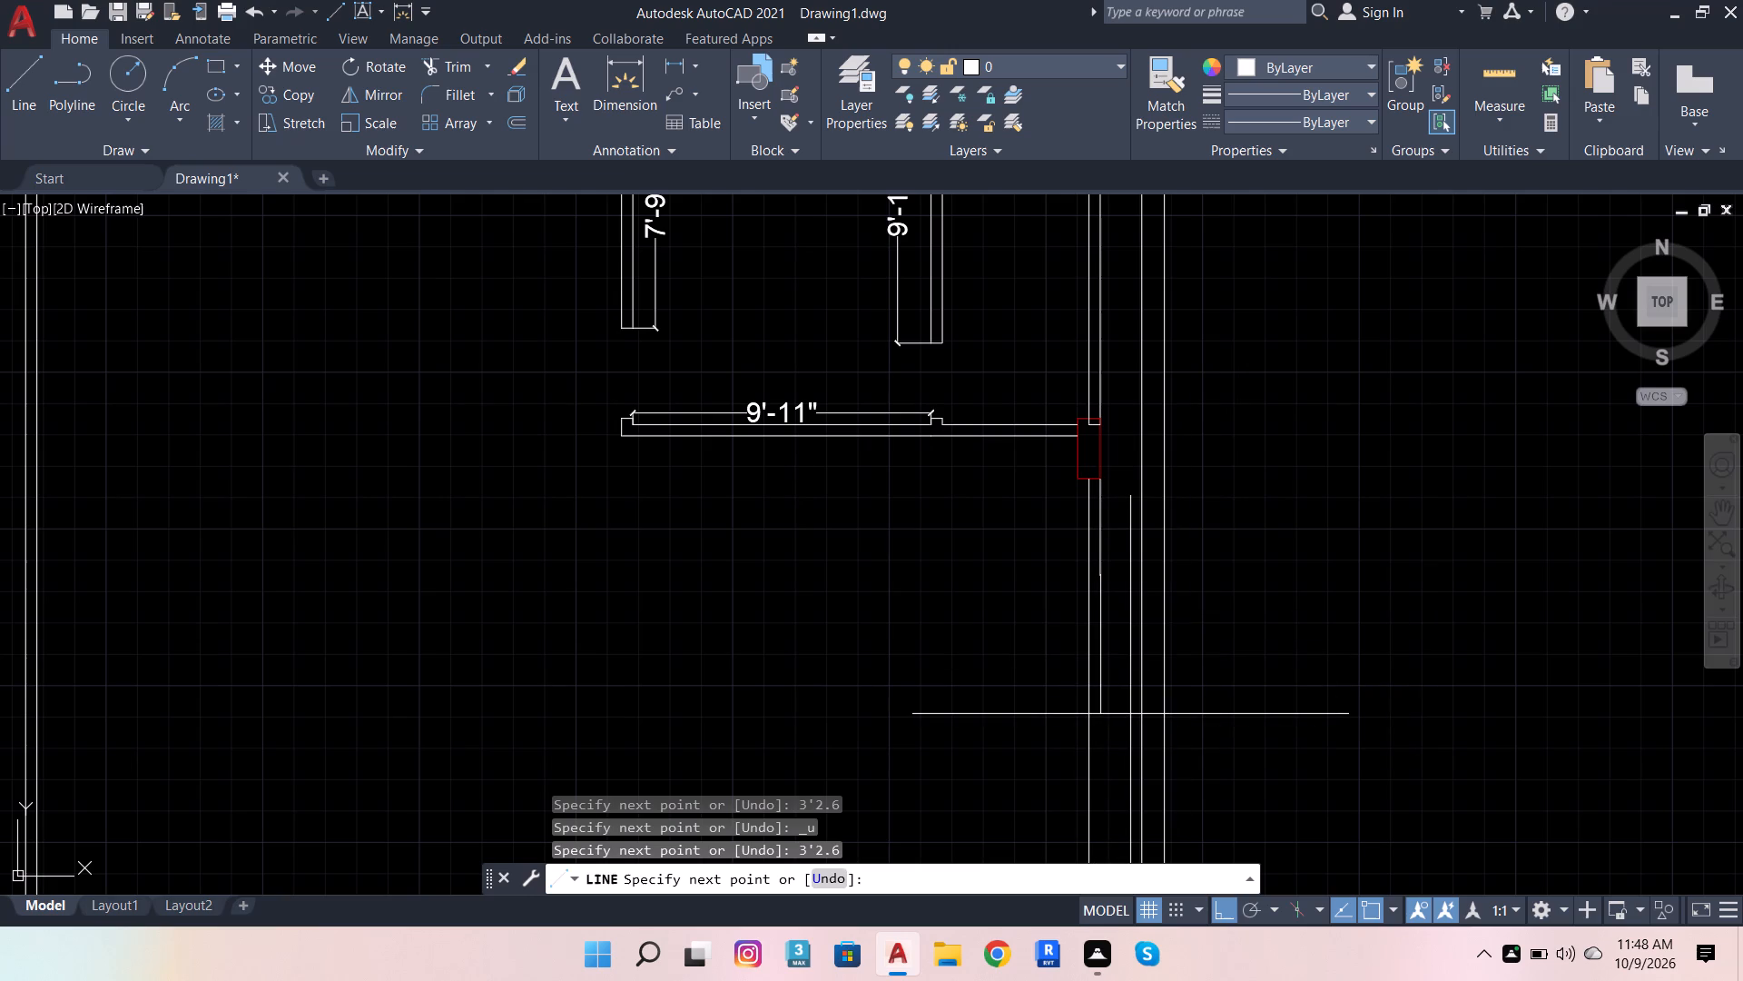
text(4')
key(Return)
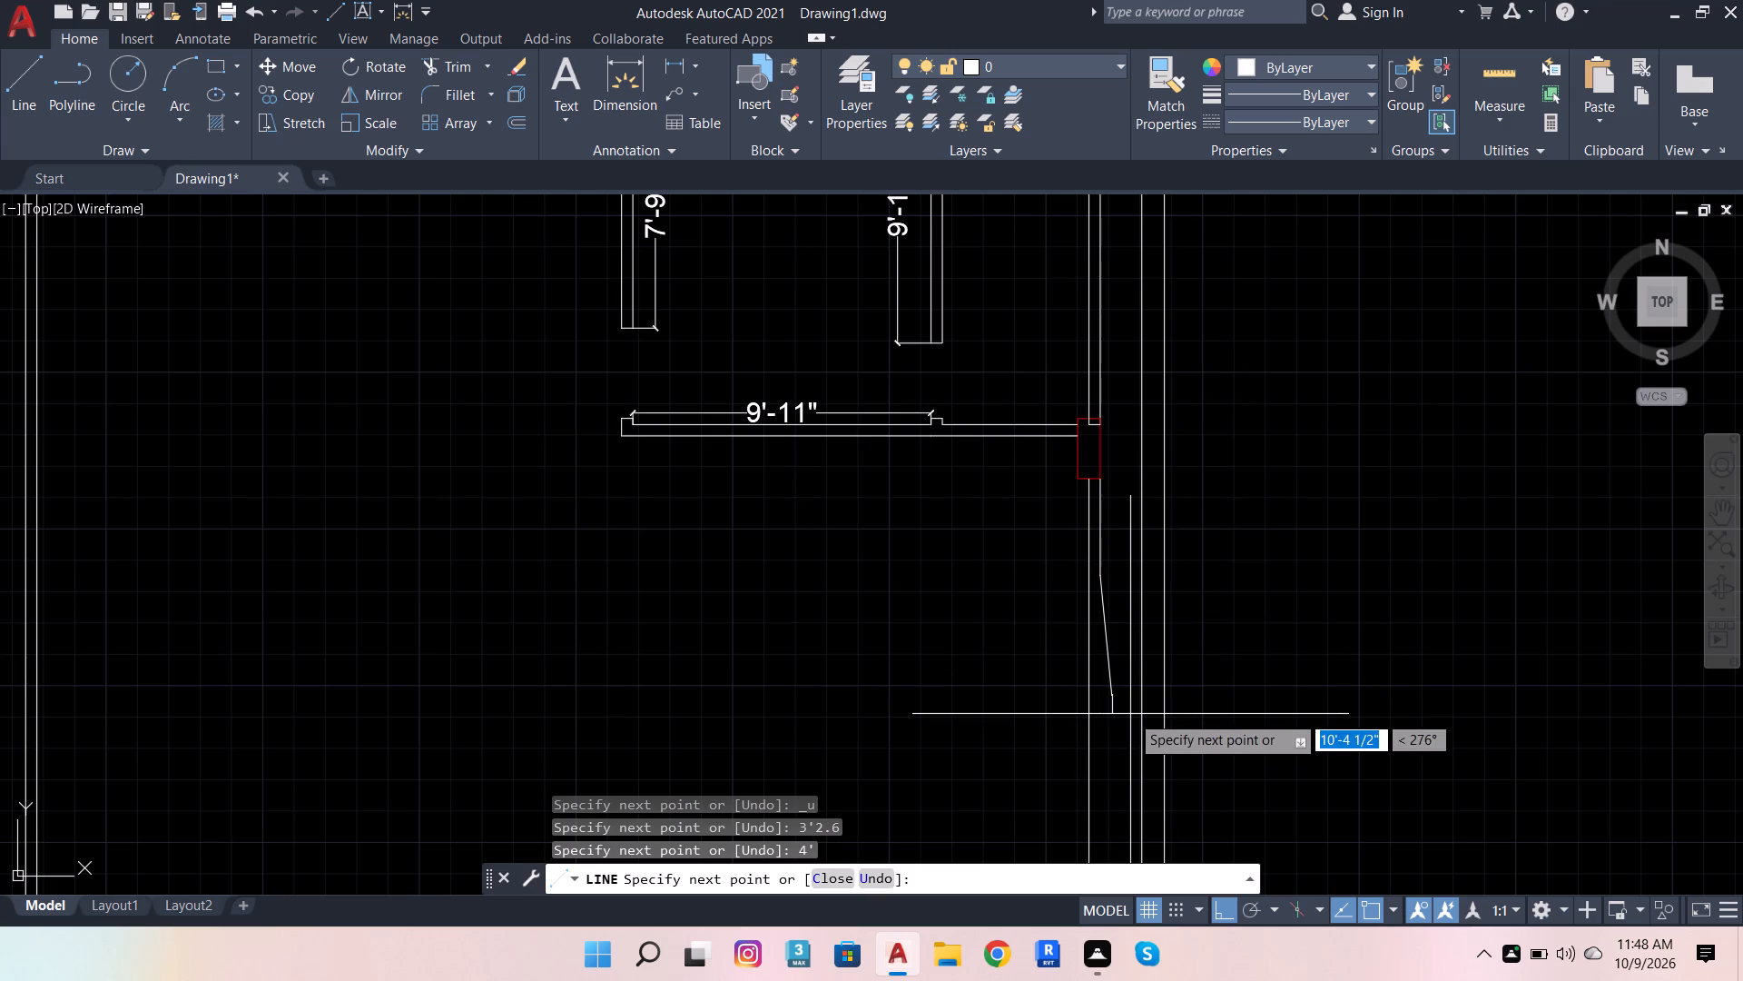
key(ctrl+z)
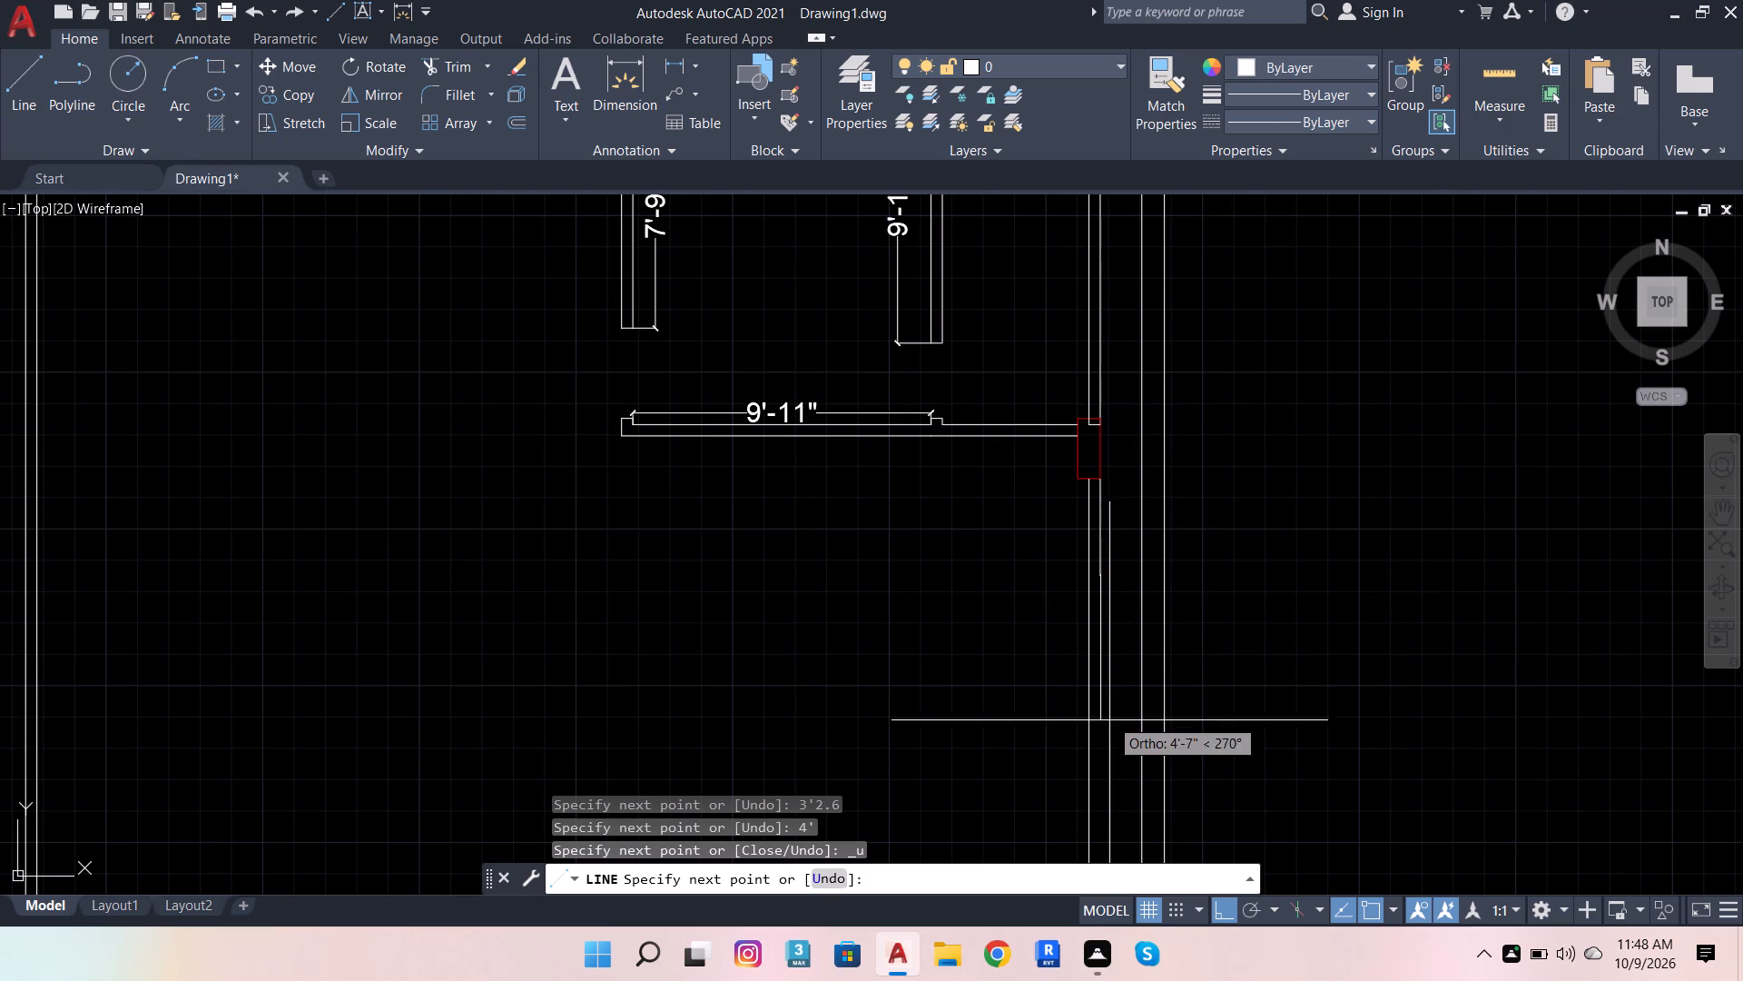
text(4')
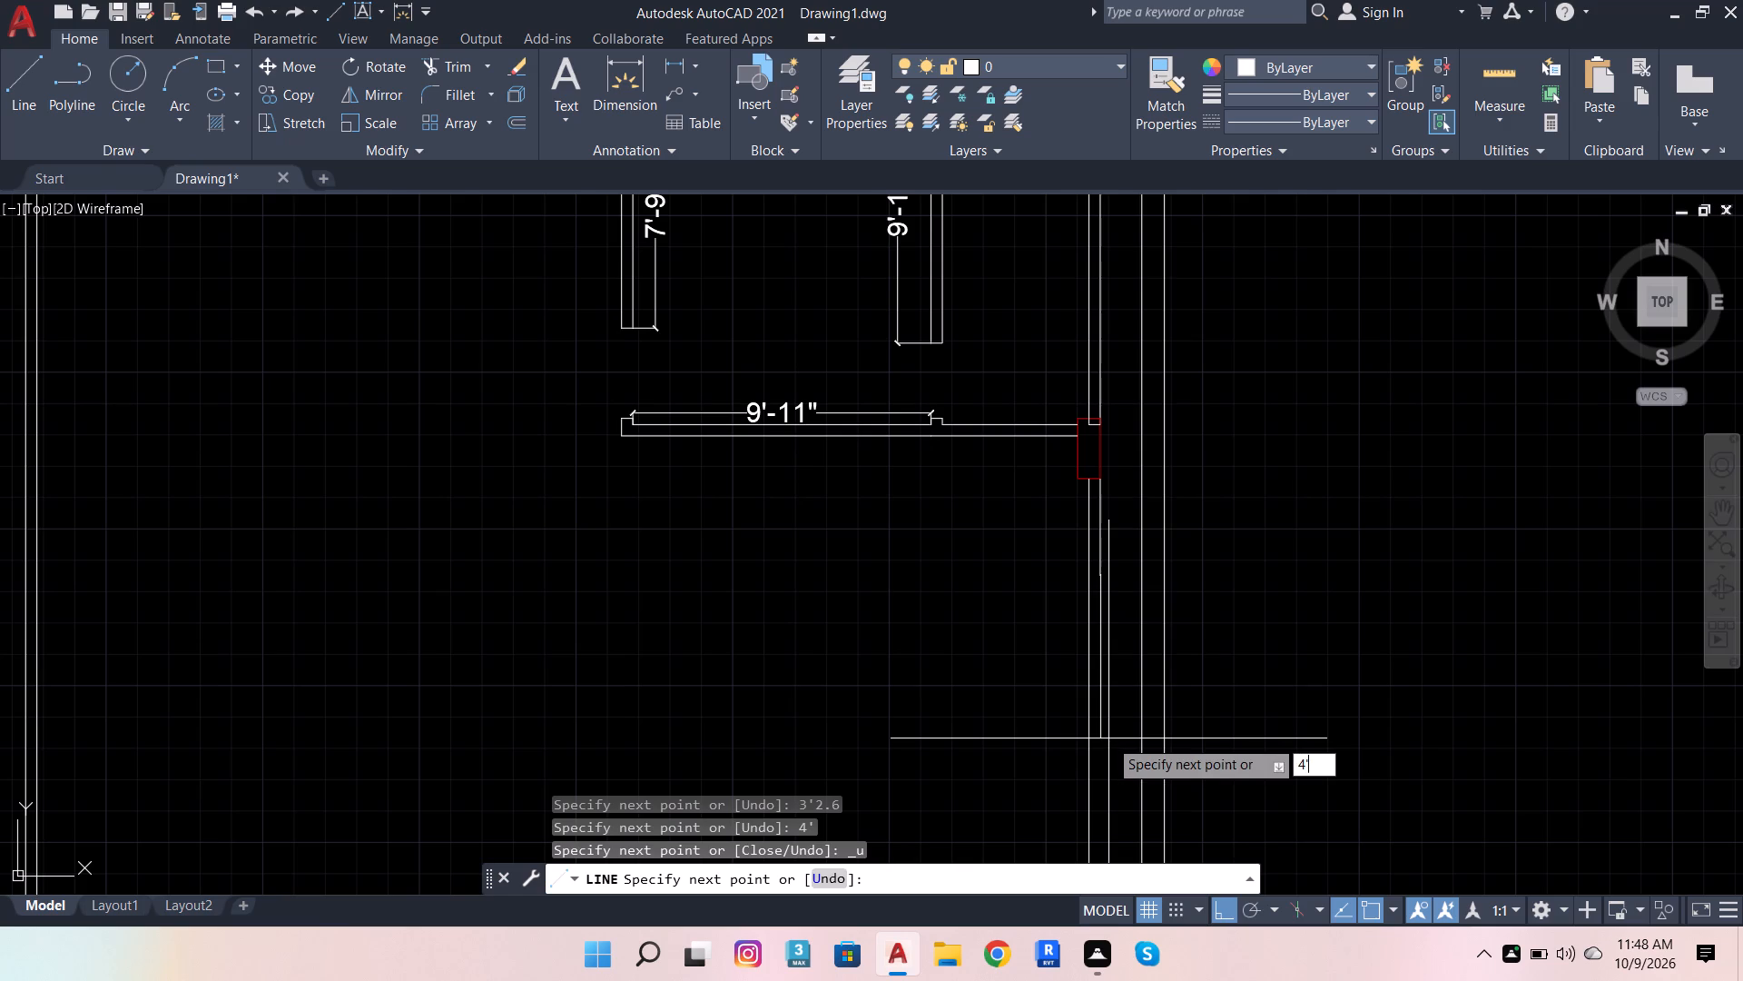
key(Return)
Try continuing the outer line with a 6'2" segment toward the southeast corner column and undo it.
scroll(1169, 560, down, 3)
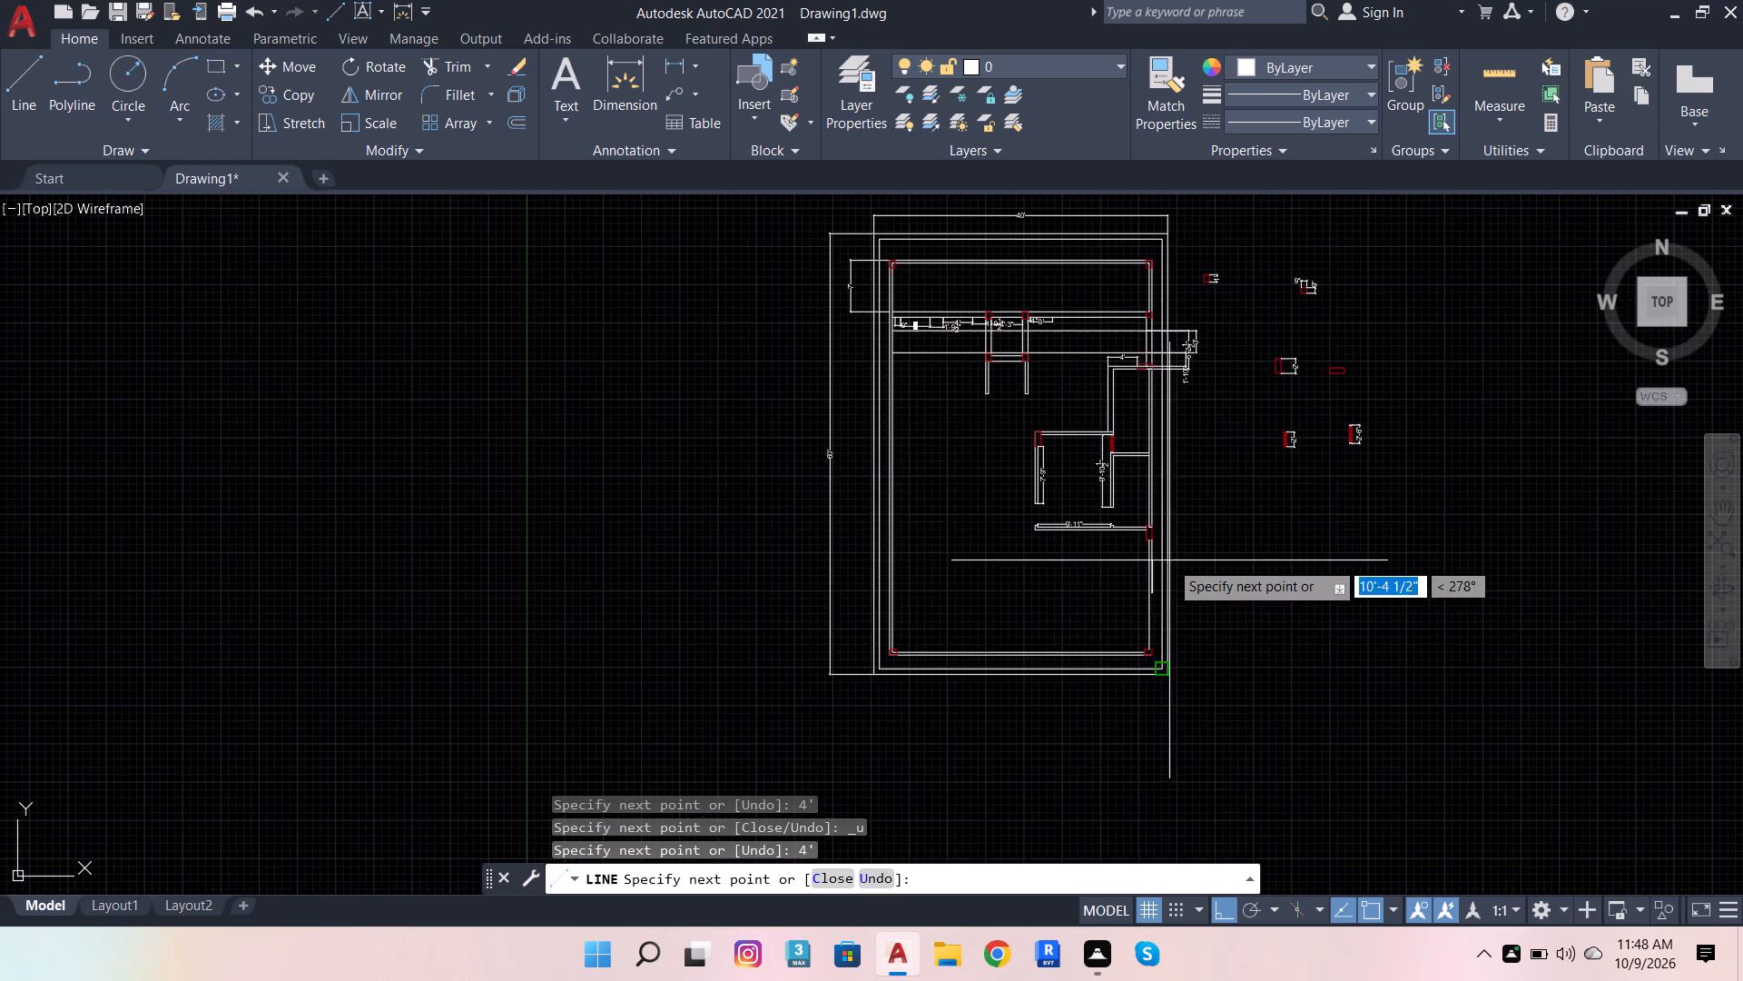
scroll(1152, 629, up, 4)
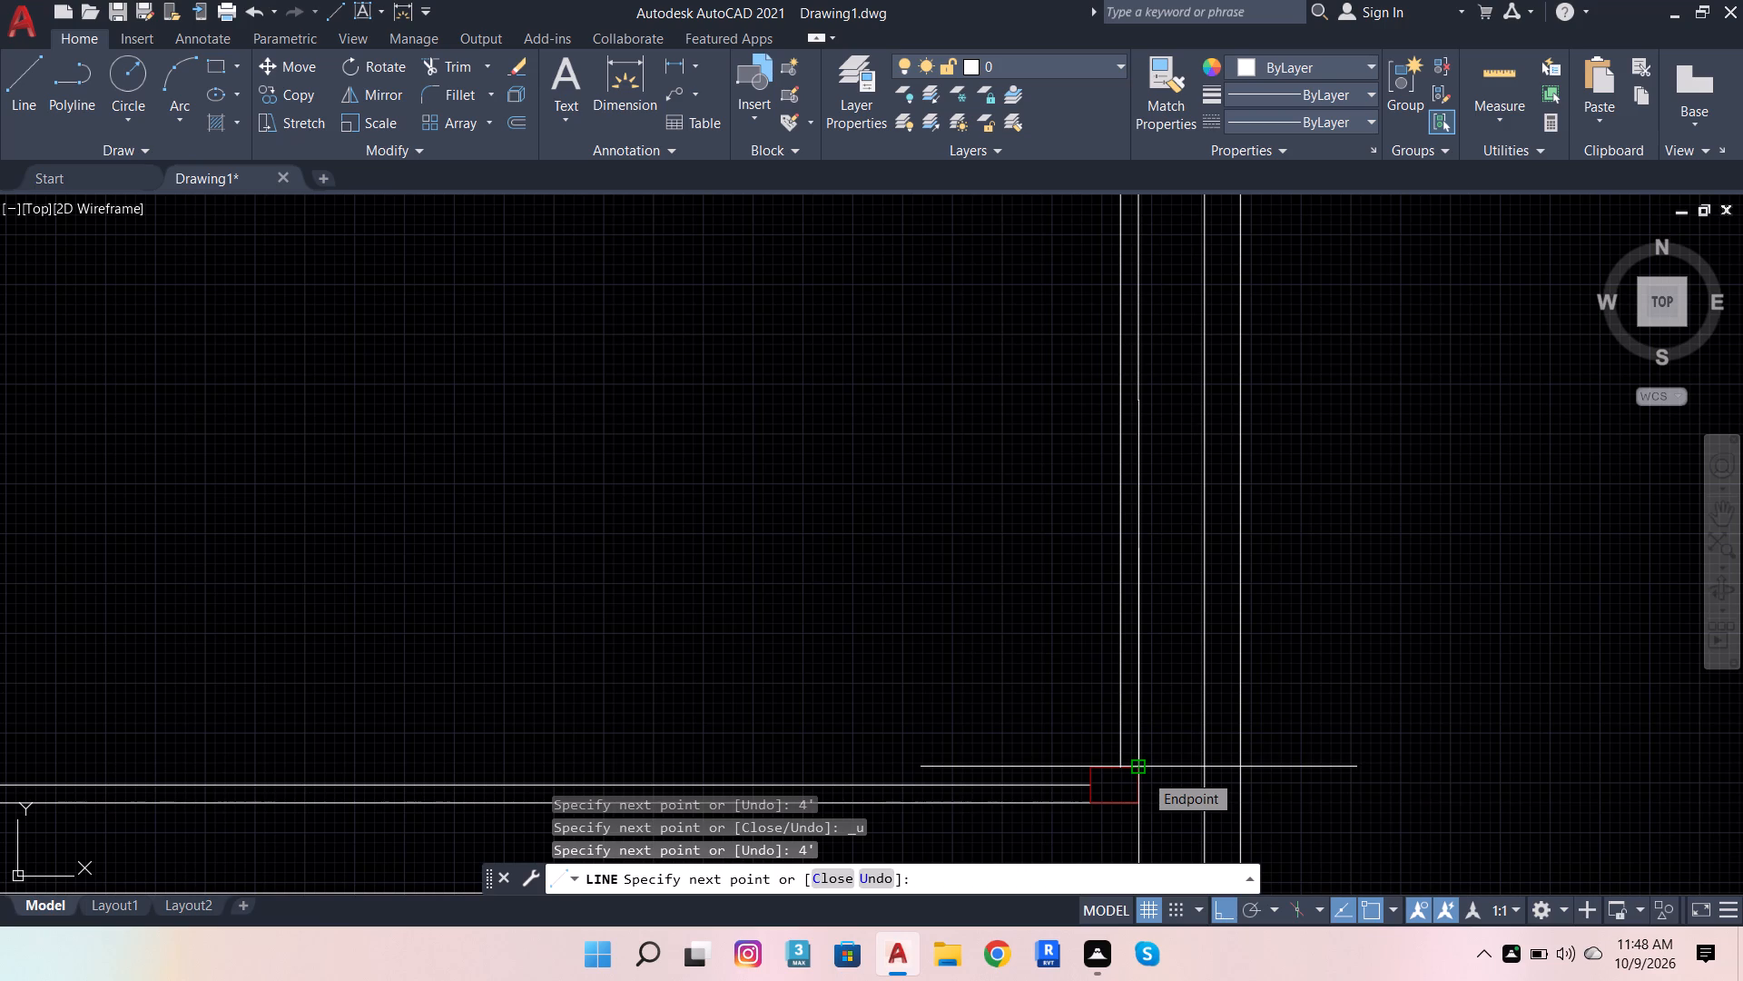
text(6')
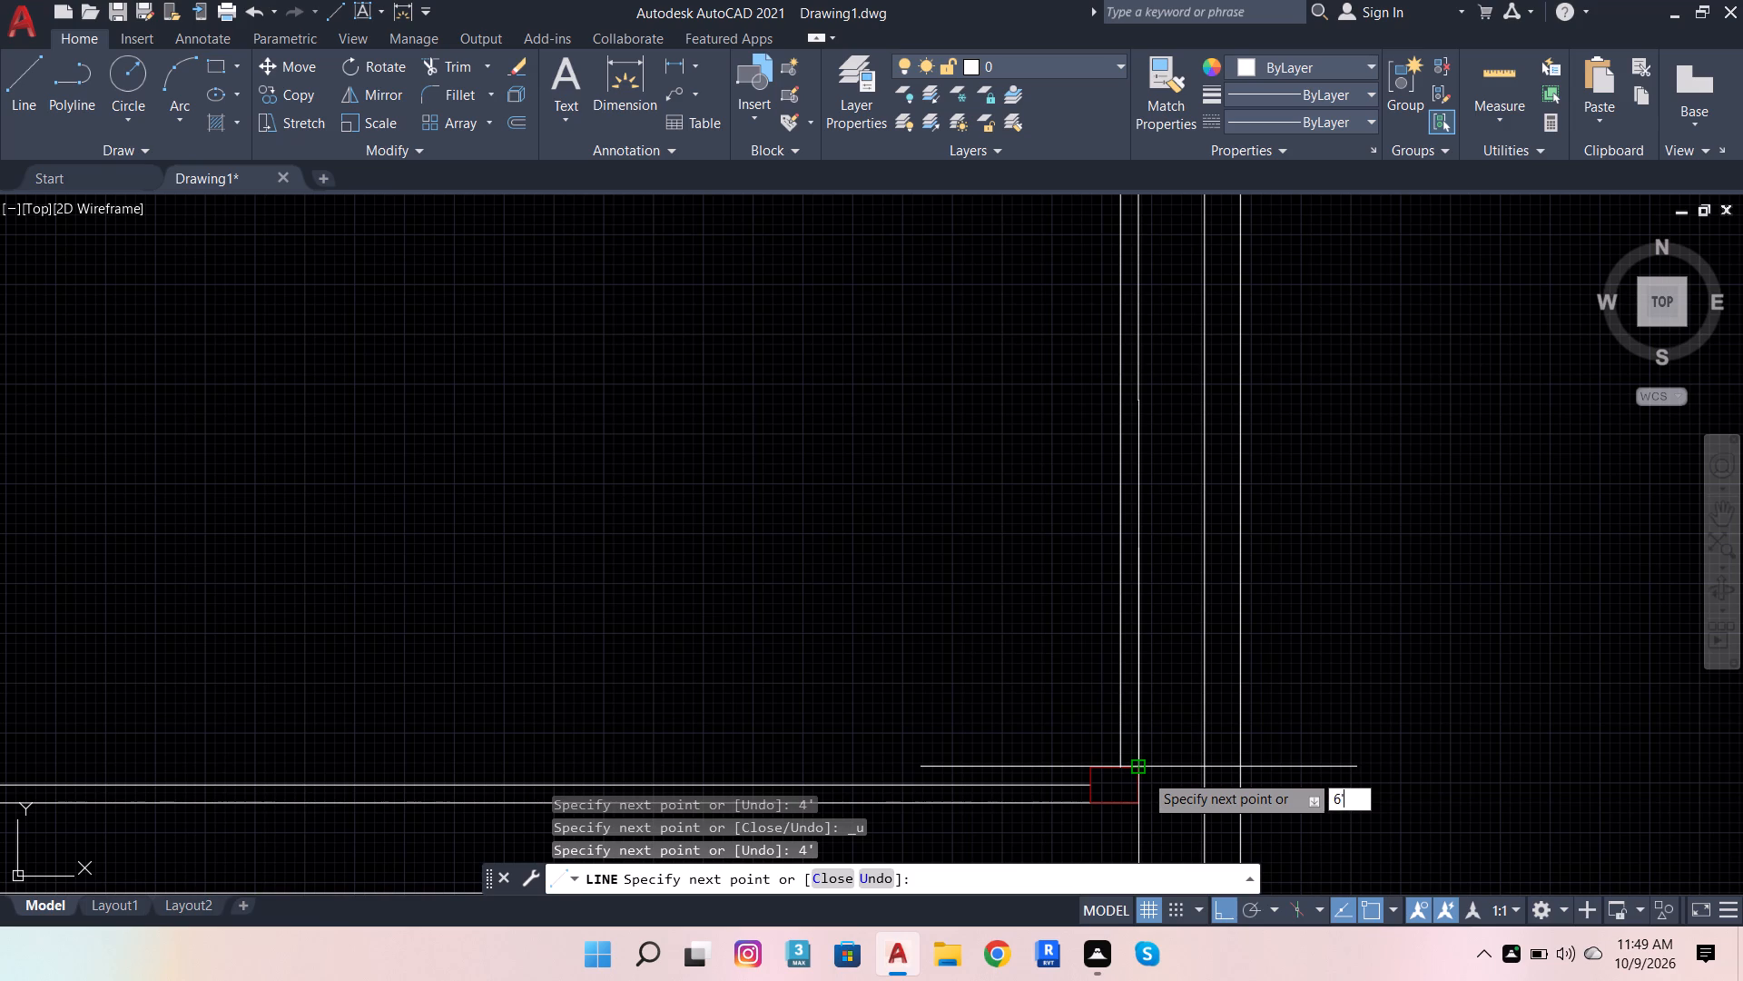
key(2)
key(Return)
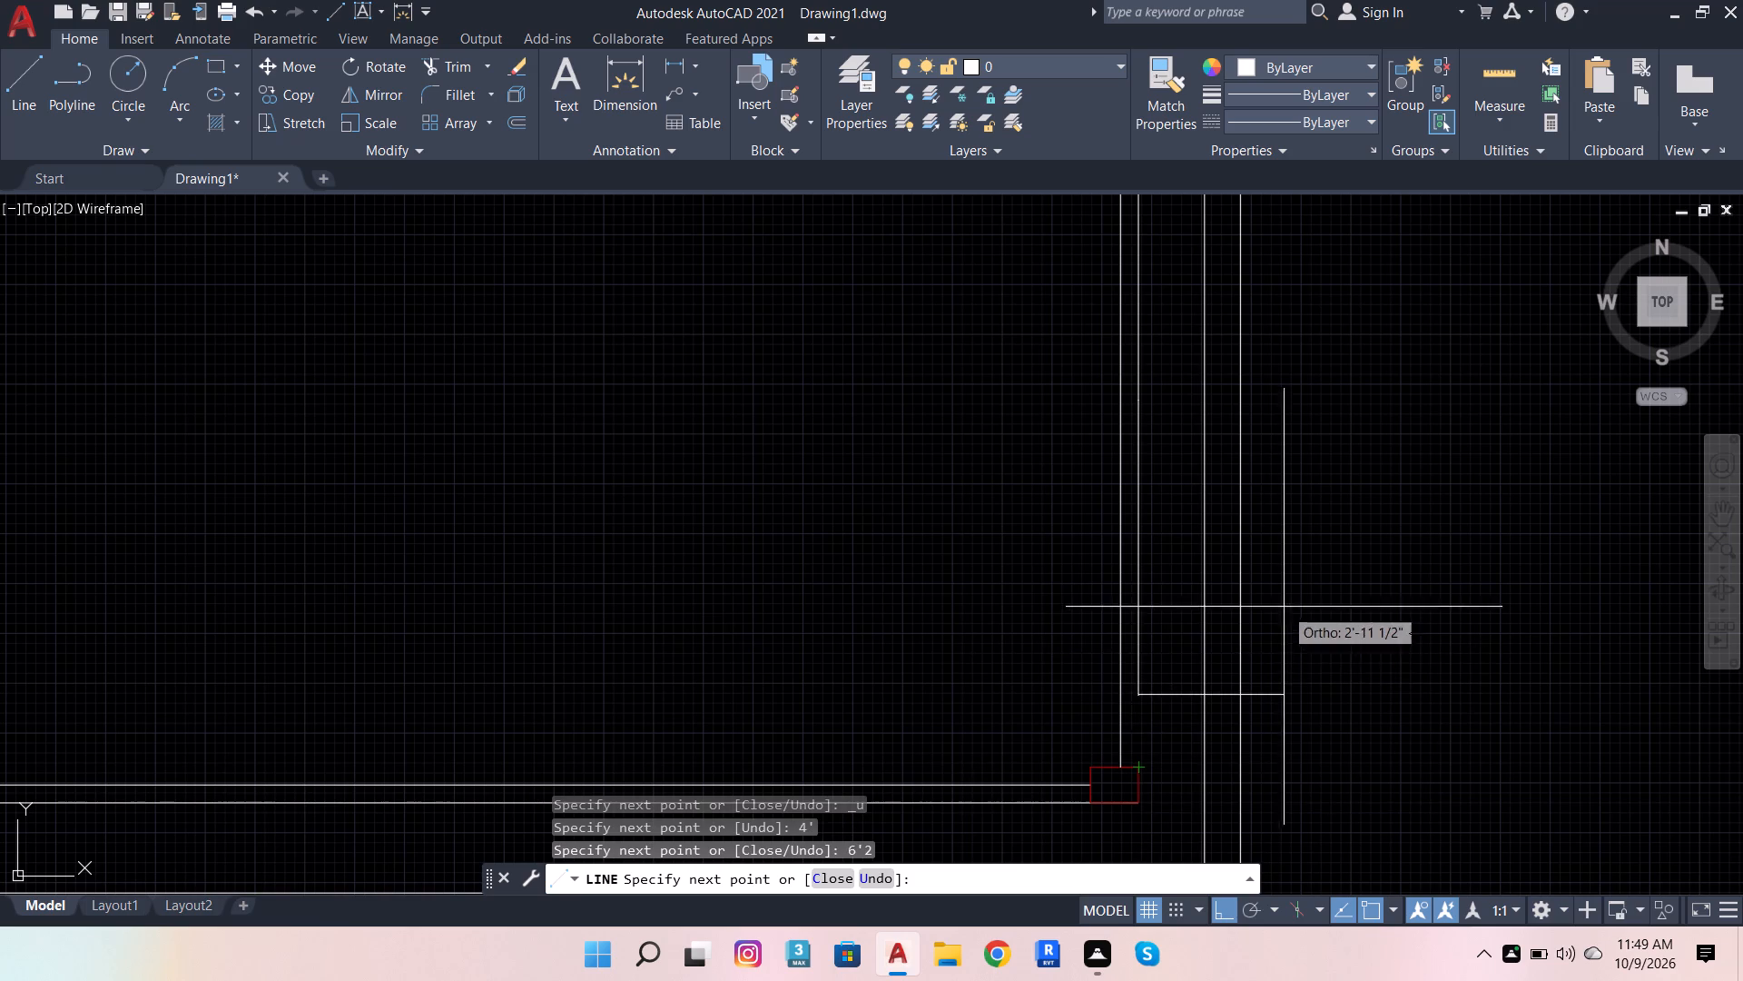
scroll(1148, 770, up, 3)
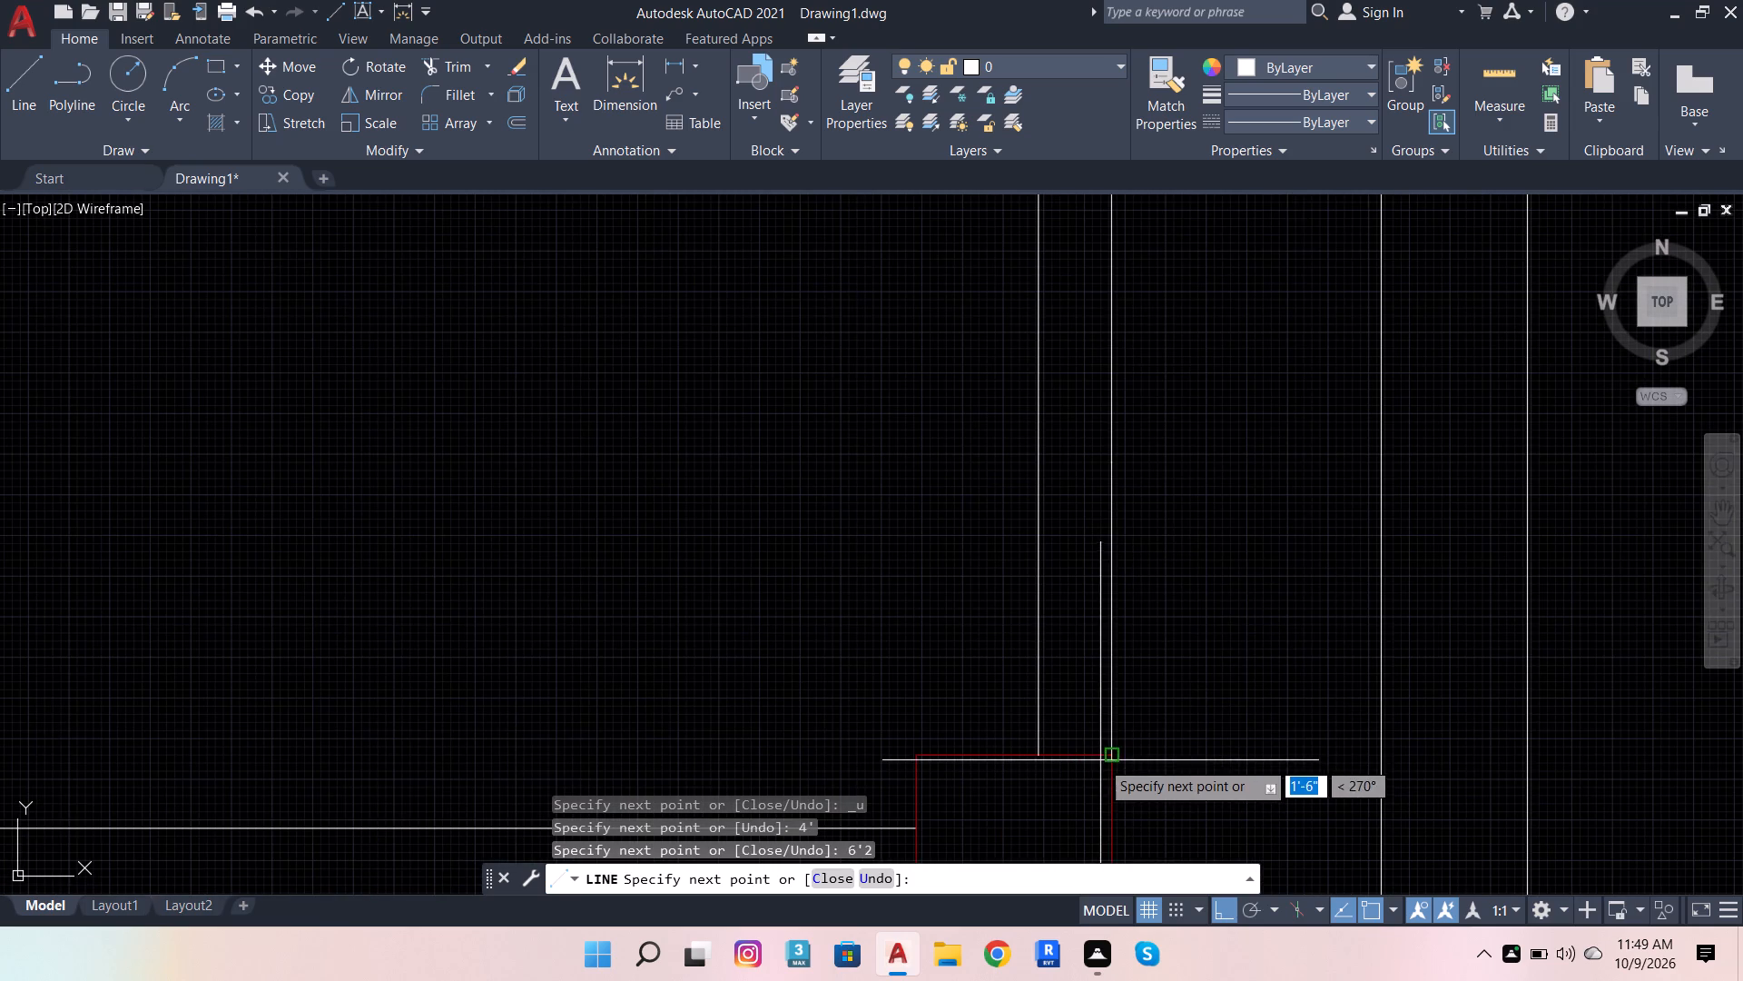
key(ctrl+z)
Extend the east wall's outer line south to the northeast corner of the southeast red column.
scroll(1209, 781, down, 2)
scroll(1186, 764, up, 1)
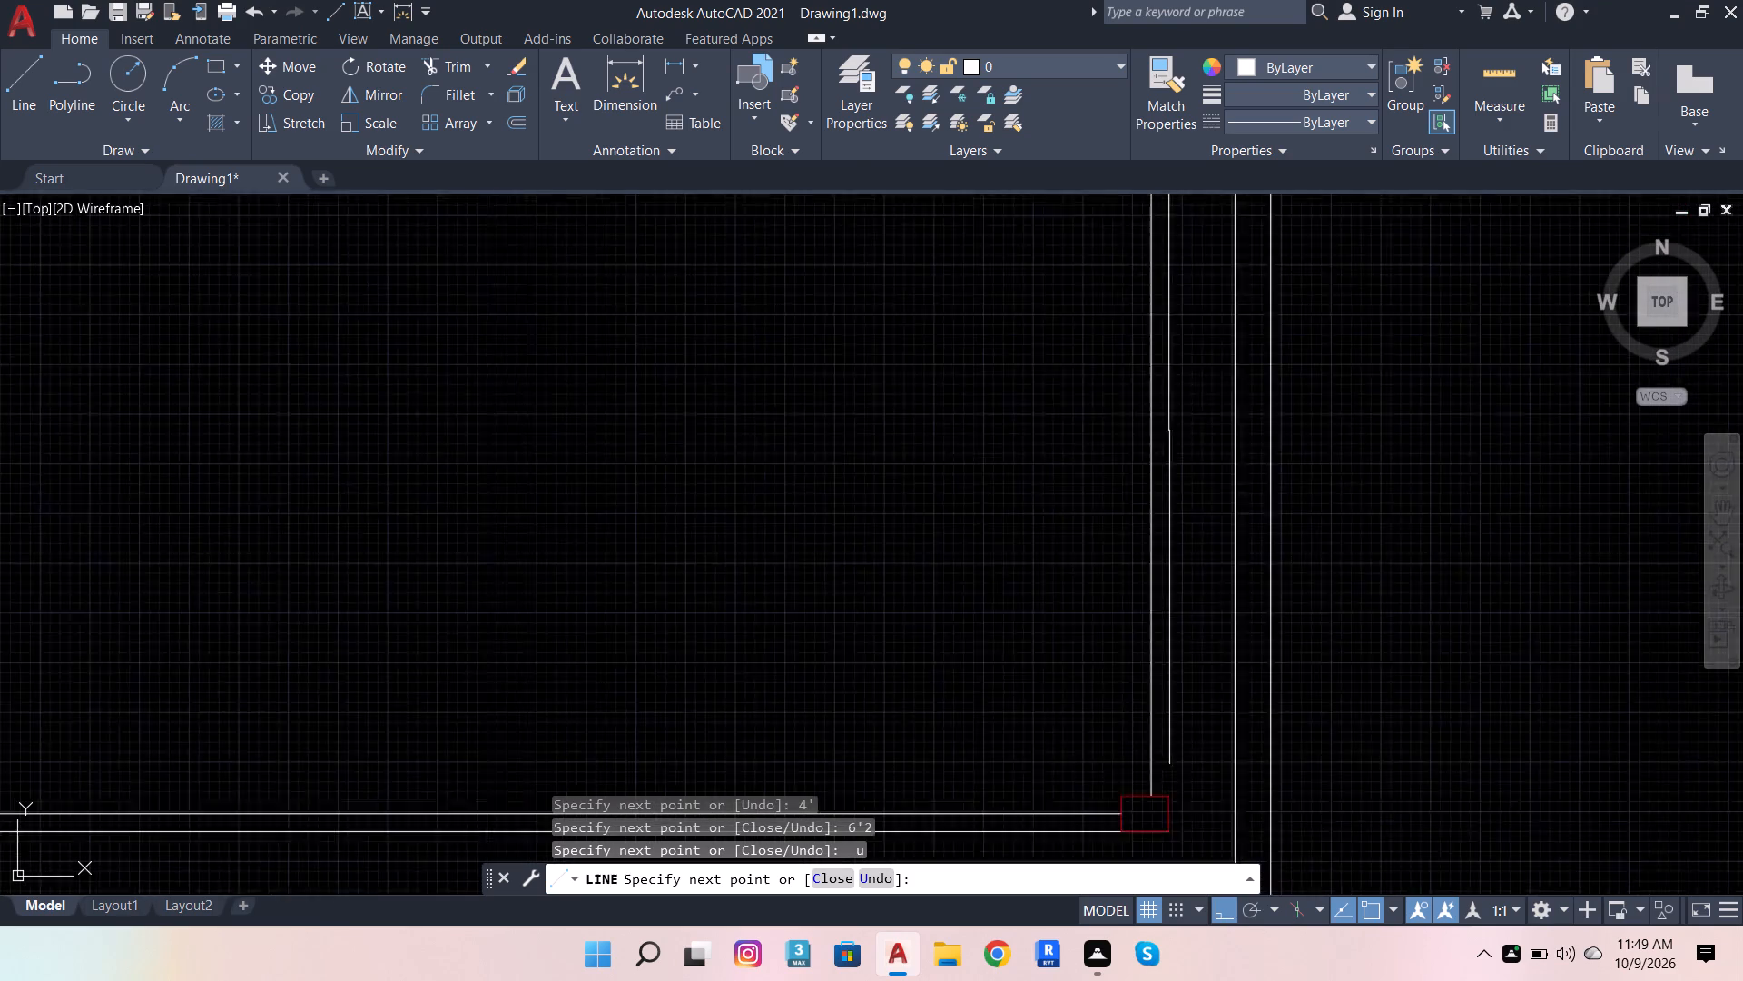
scroll(1186, 764, up, 2)
click(1166, 817)
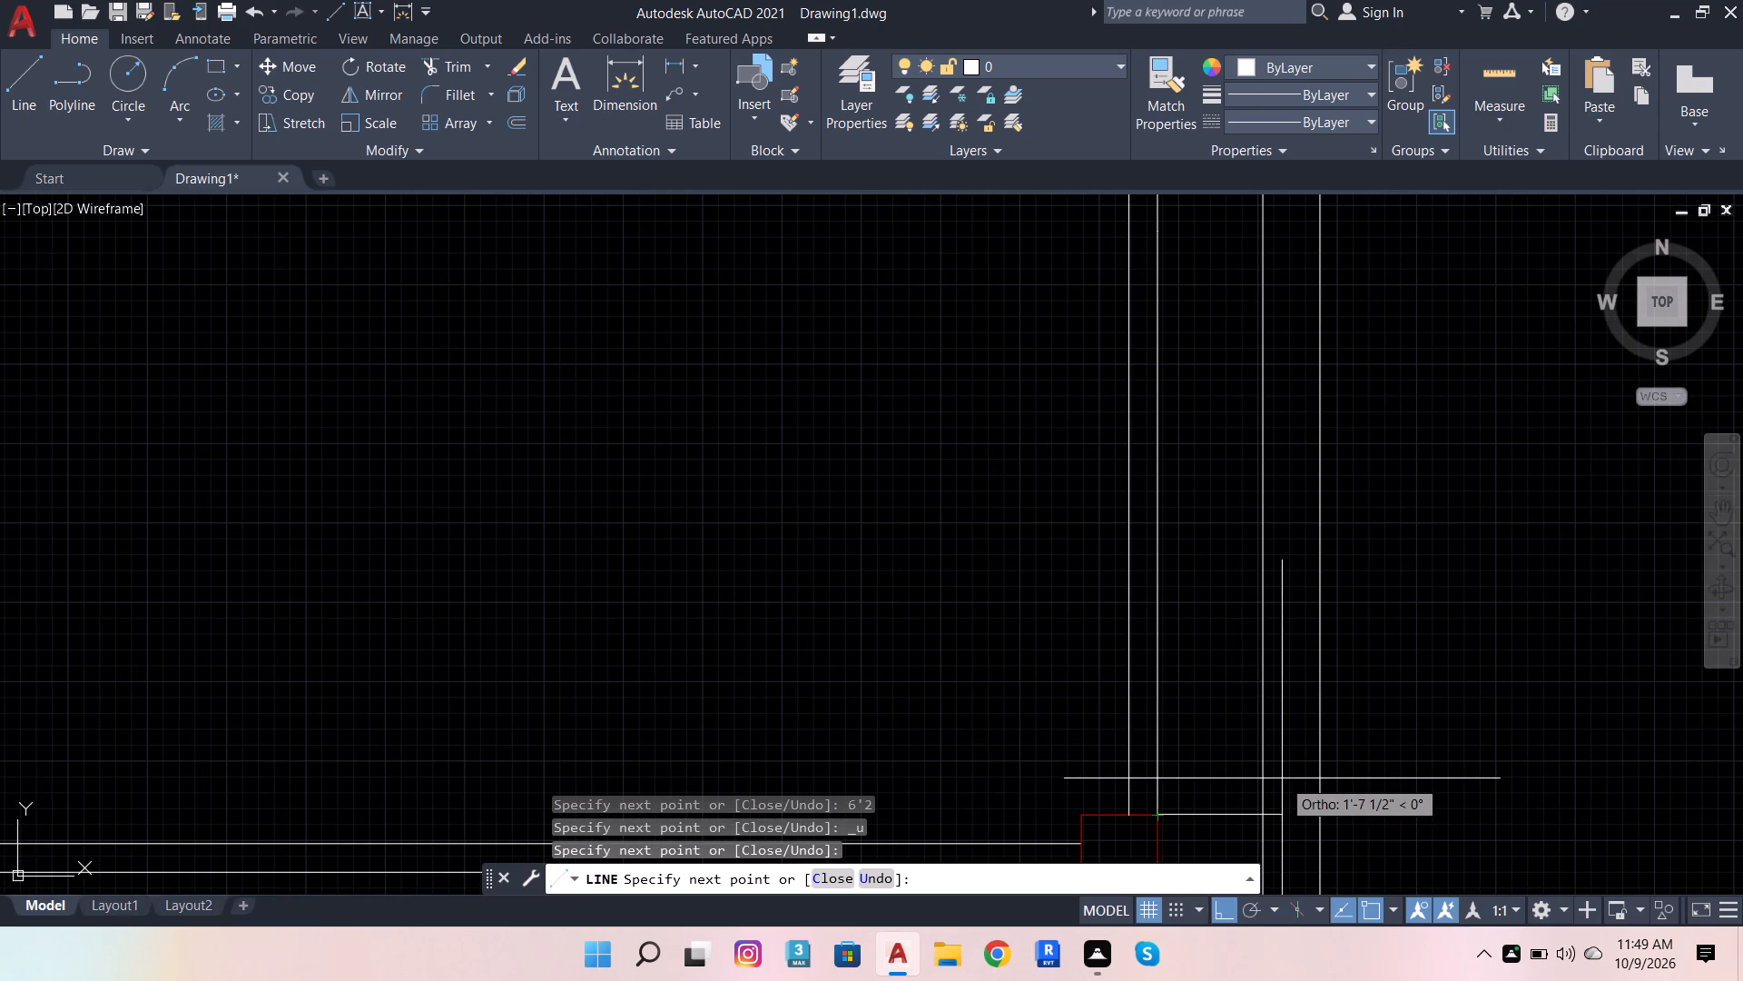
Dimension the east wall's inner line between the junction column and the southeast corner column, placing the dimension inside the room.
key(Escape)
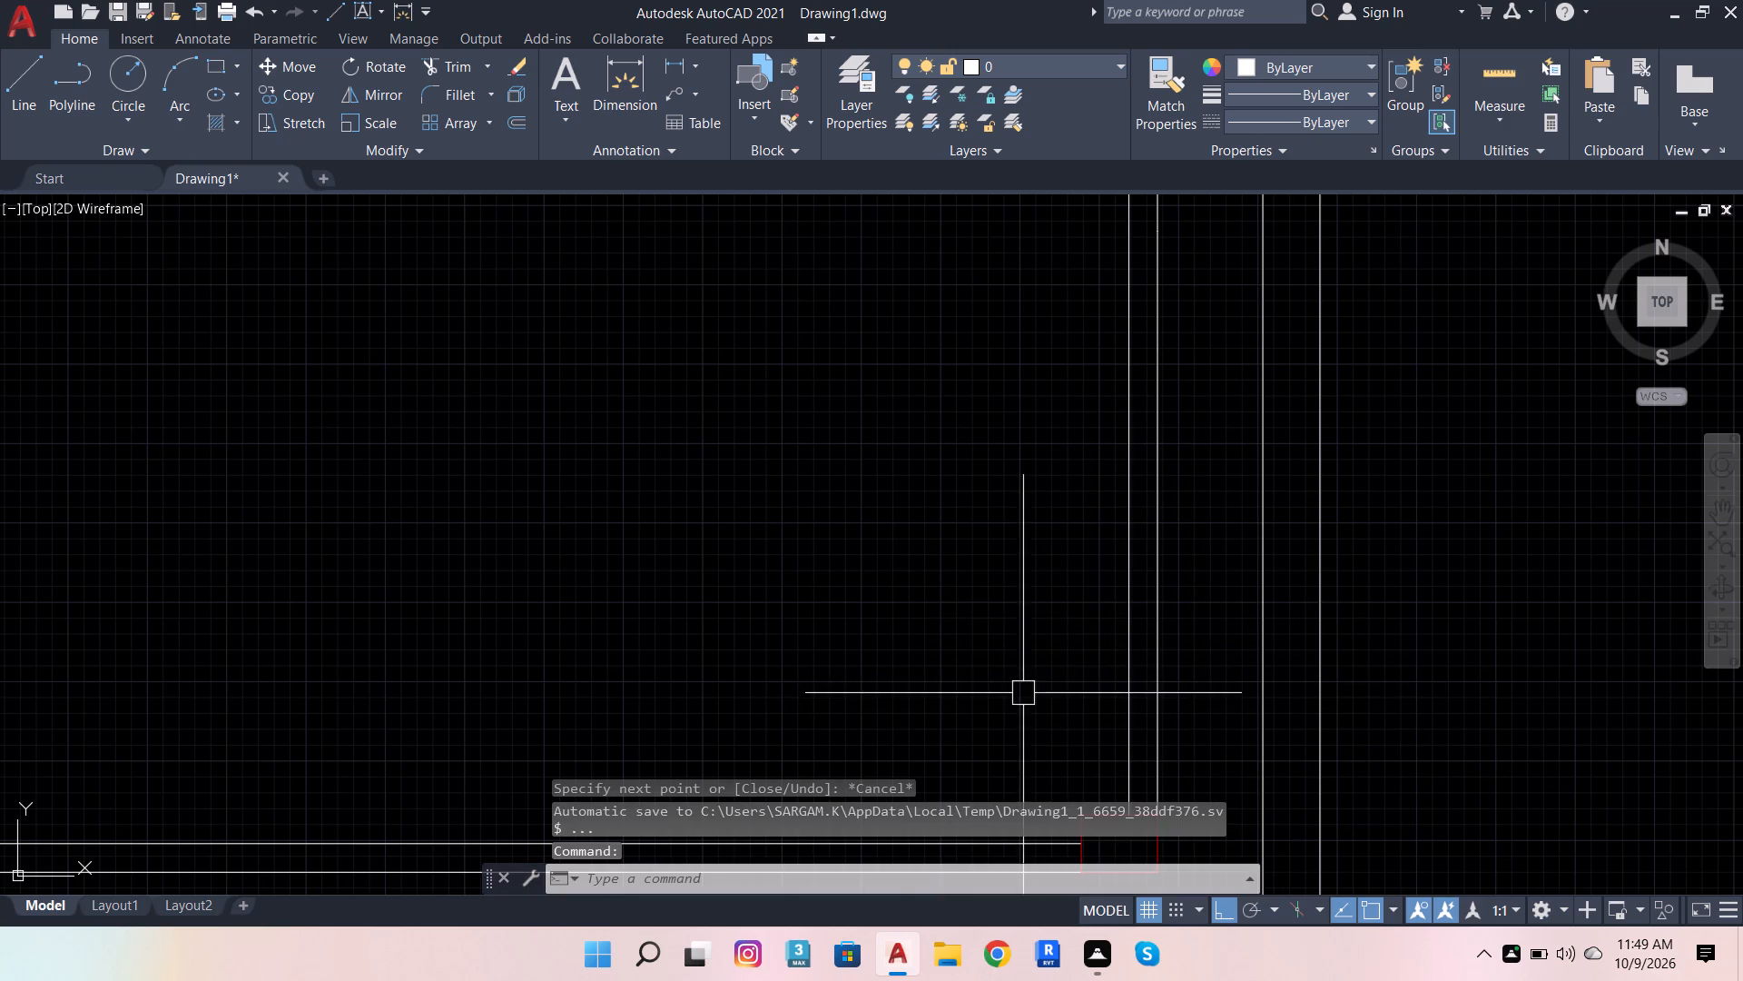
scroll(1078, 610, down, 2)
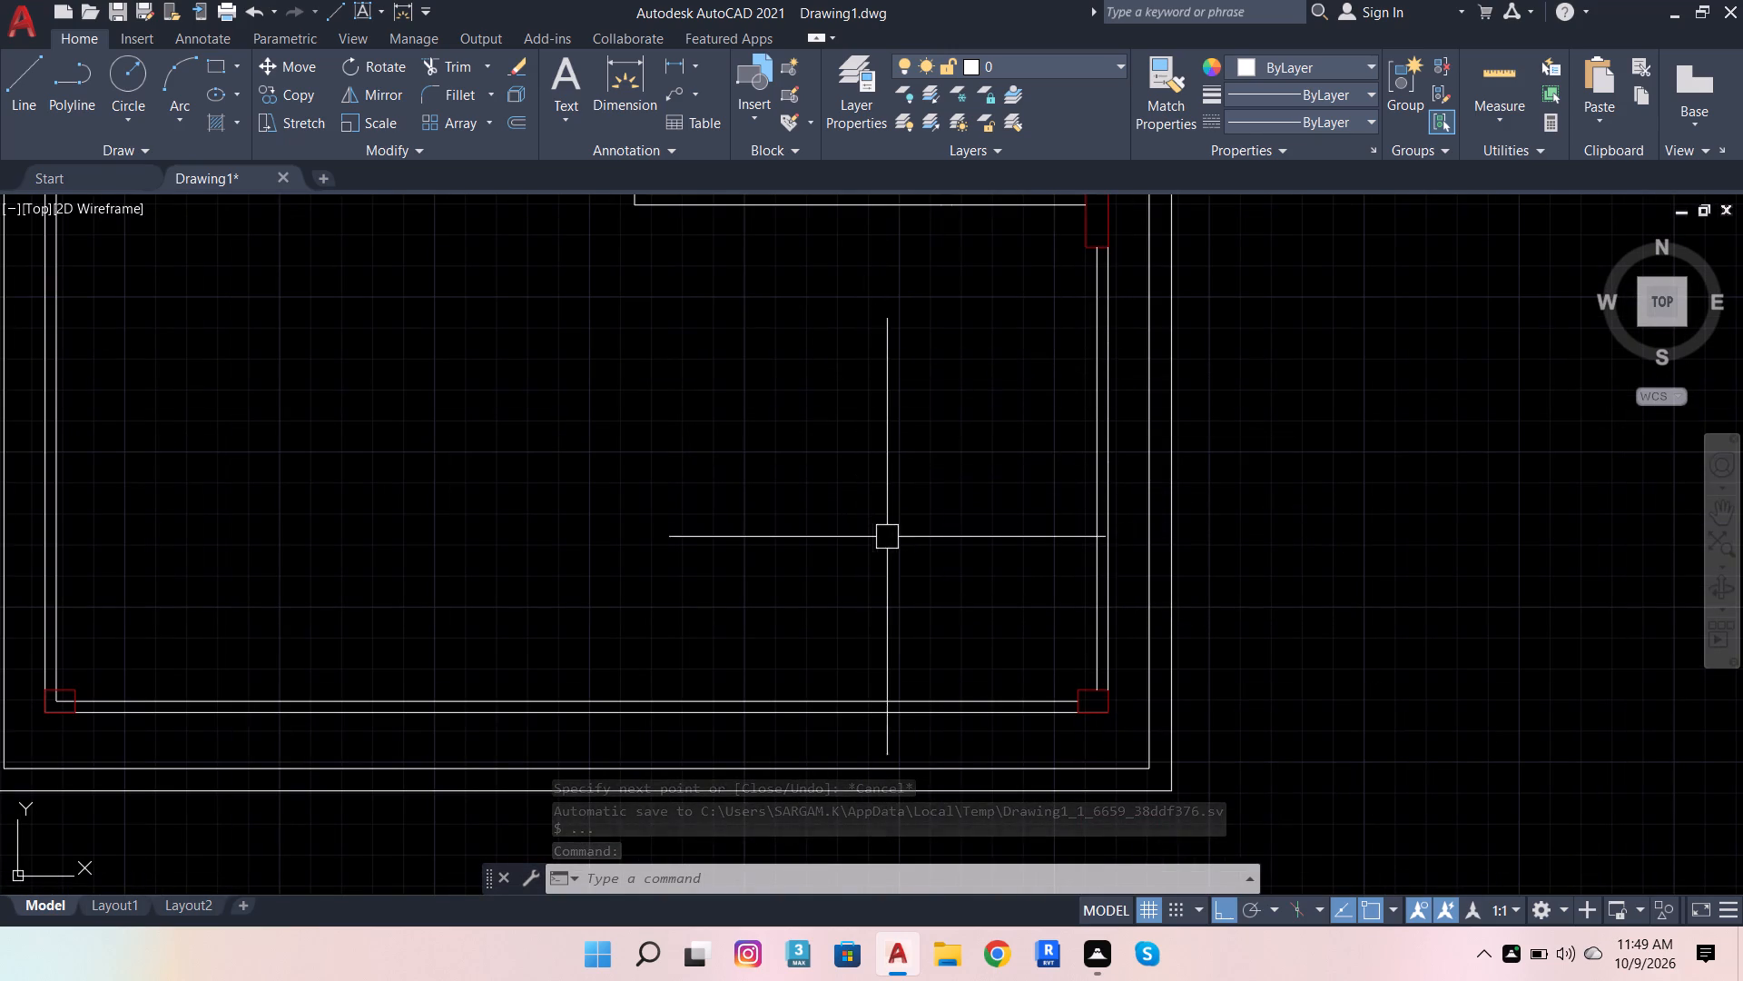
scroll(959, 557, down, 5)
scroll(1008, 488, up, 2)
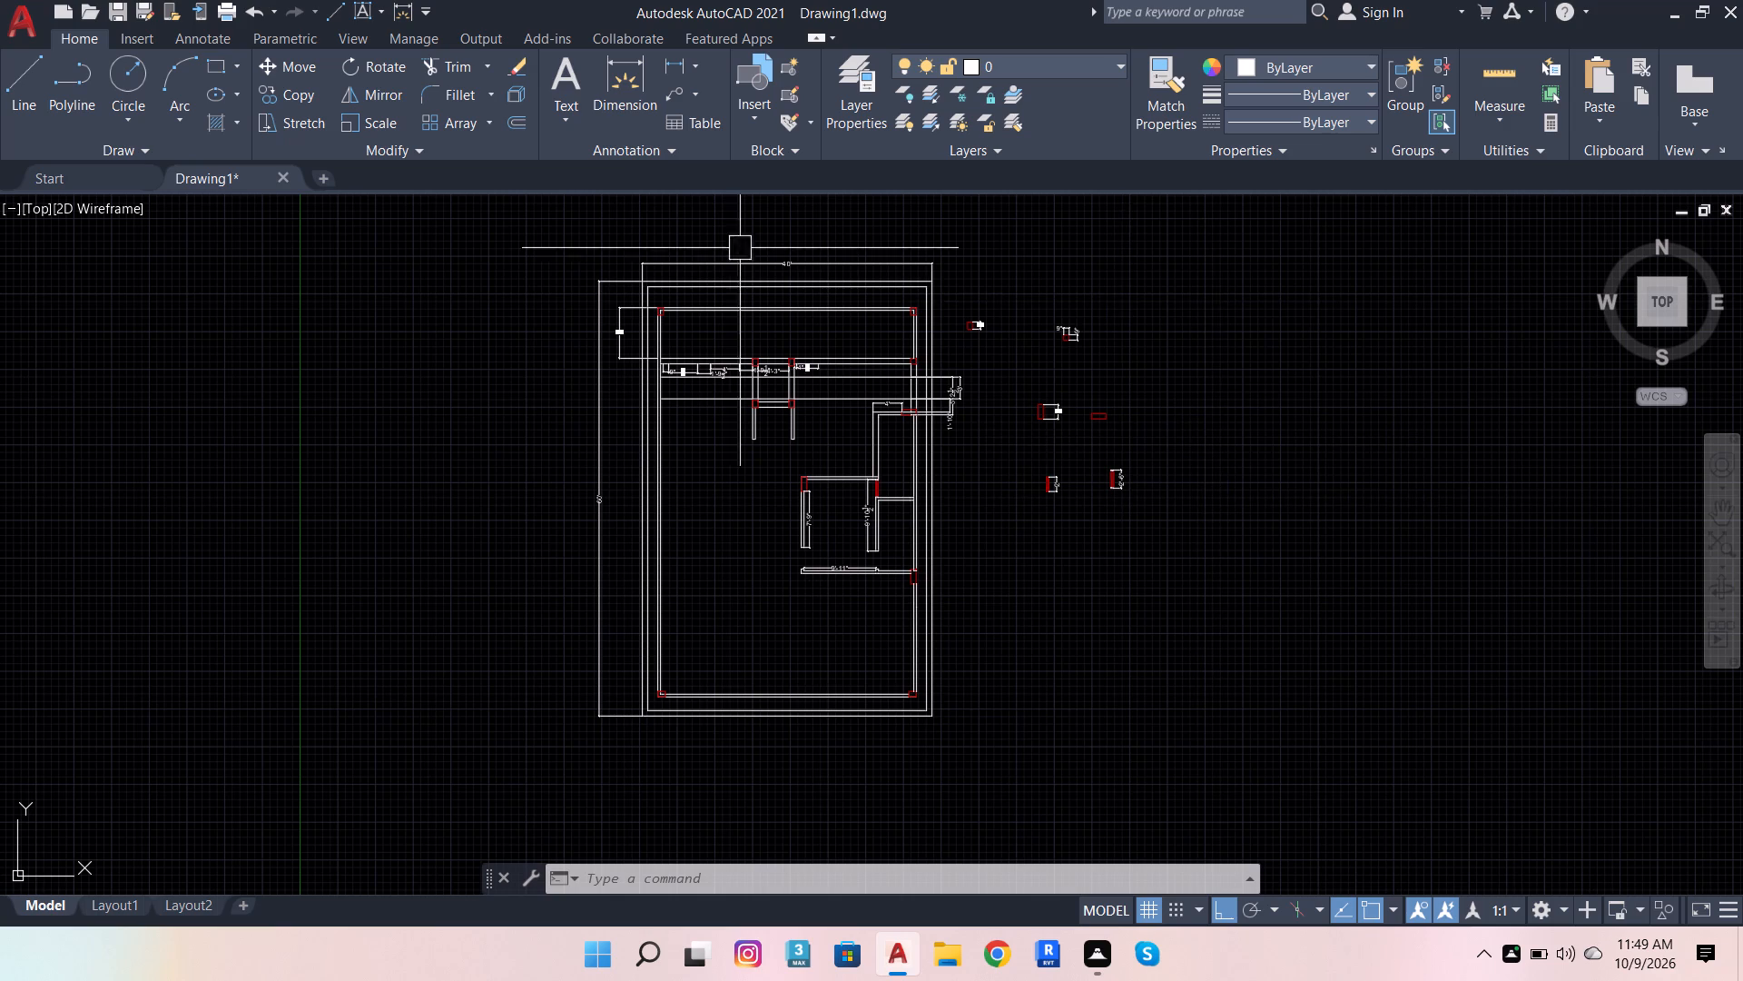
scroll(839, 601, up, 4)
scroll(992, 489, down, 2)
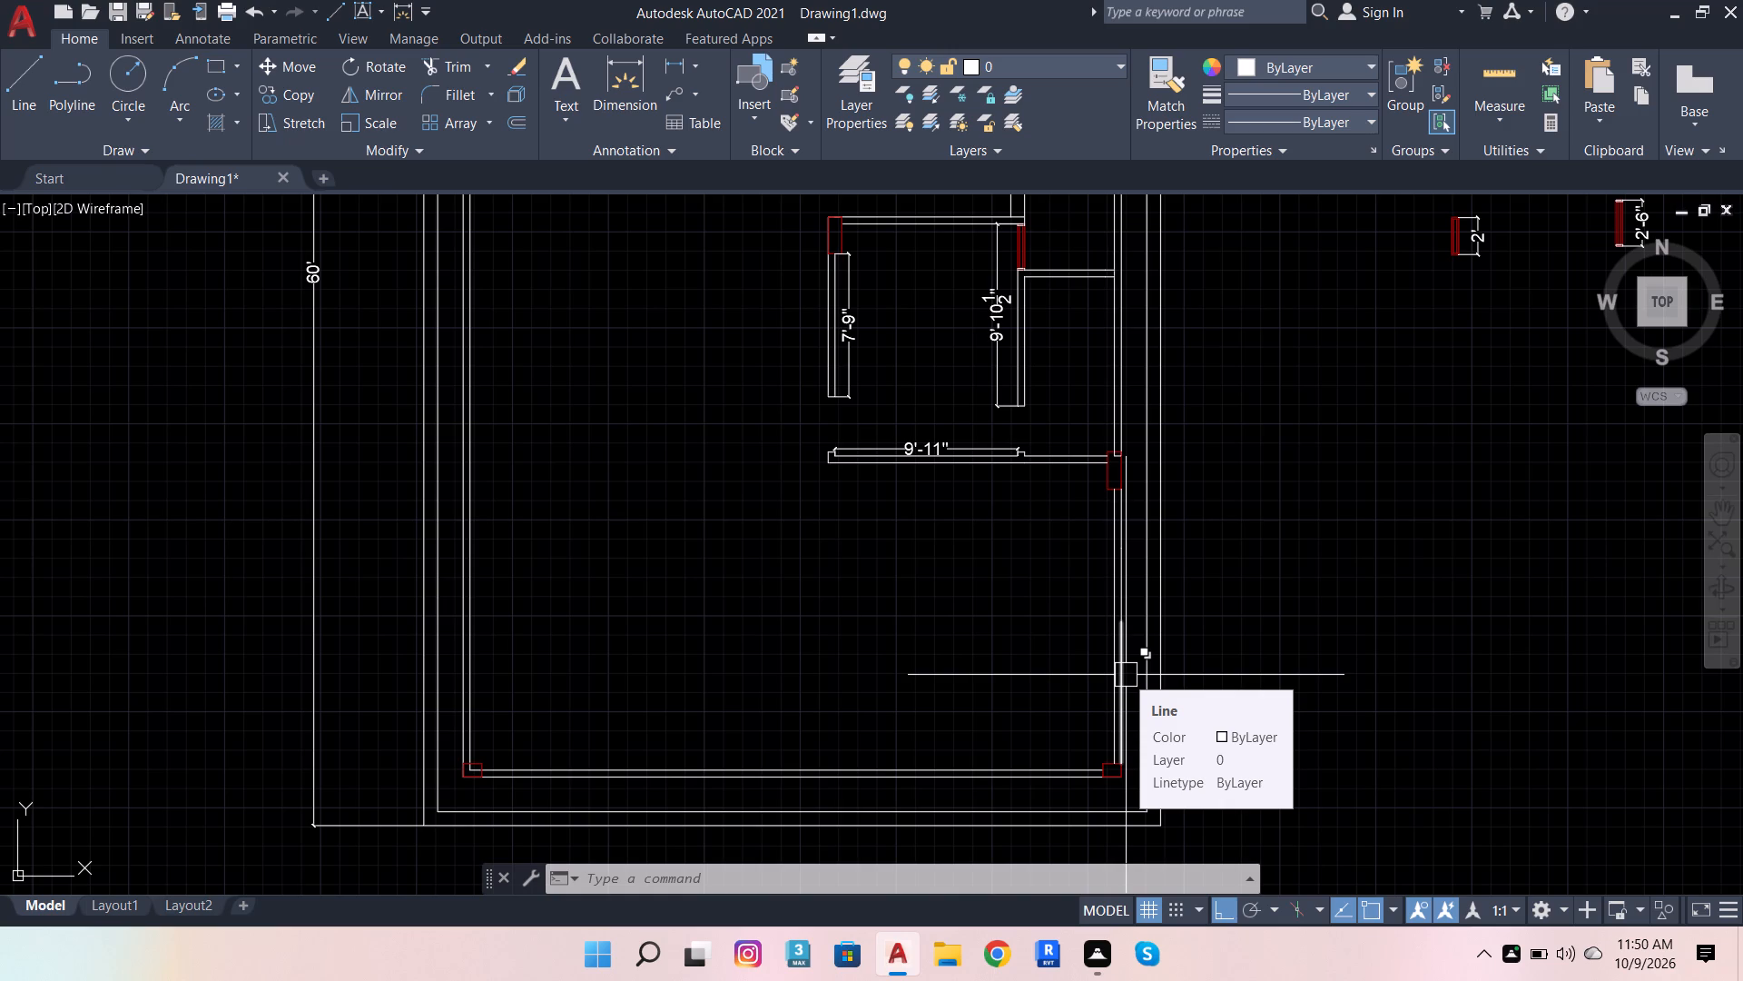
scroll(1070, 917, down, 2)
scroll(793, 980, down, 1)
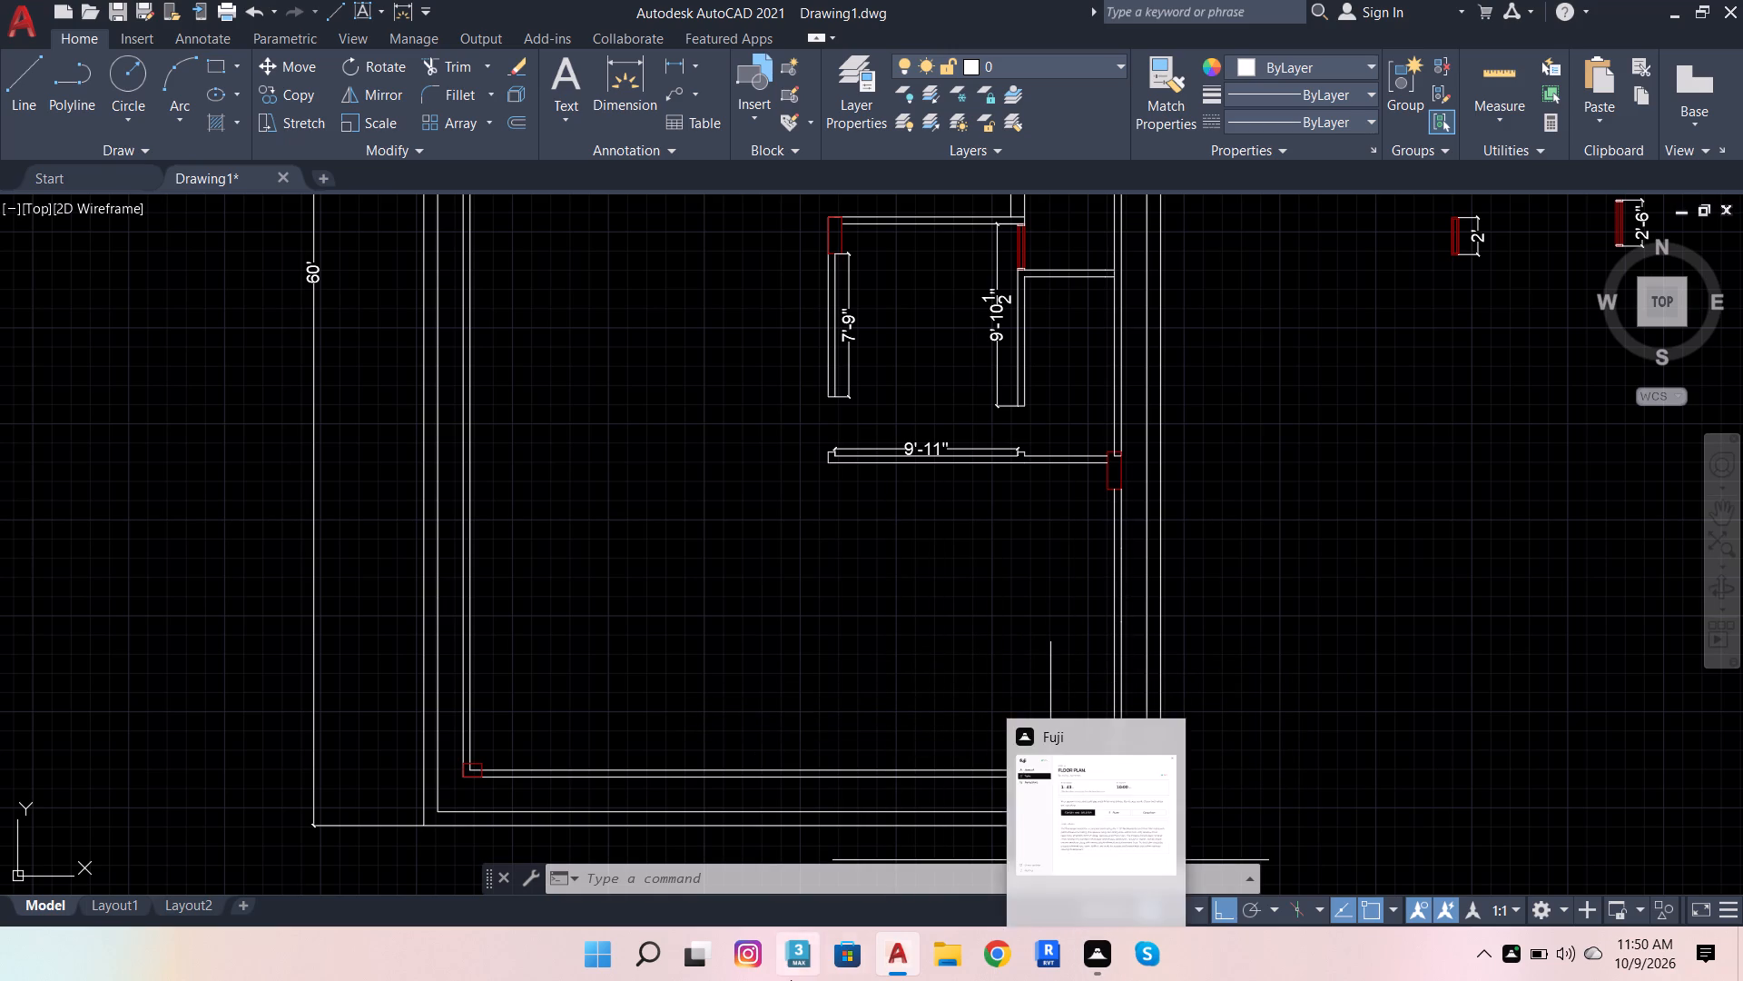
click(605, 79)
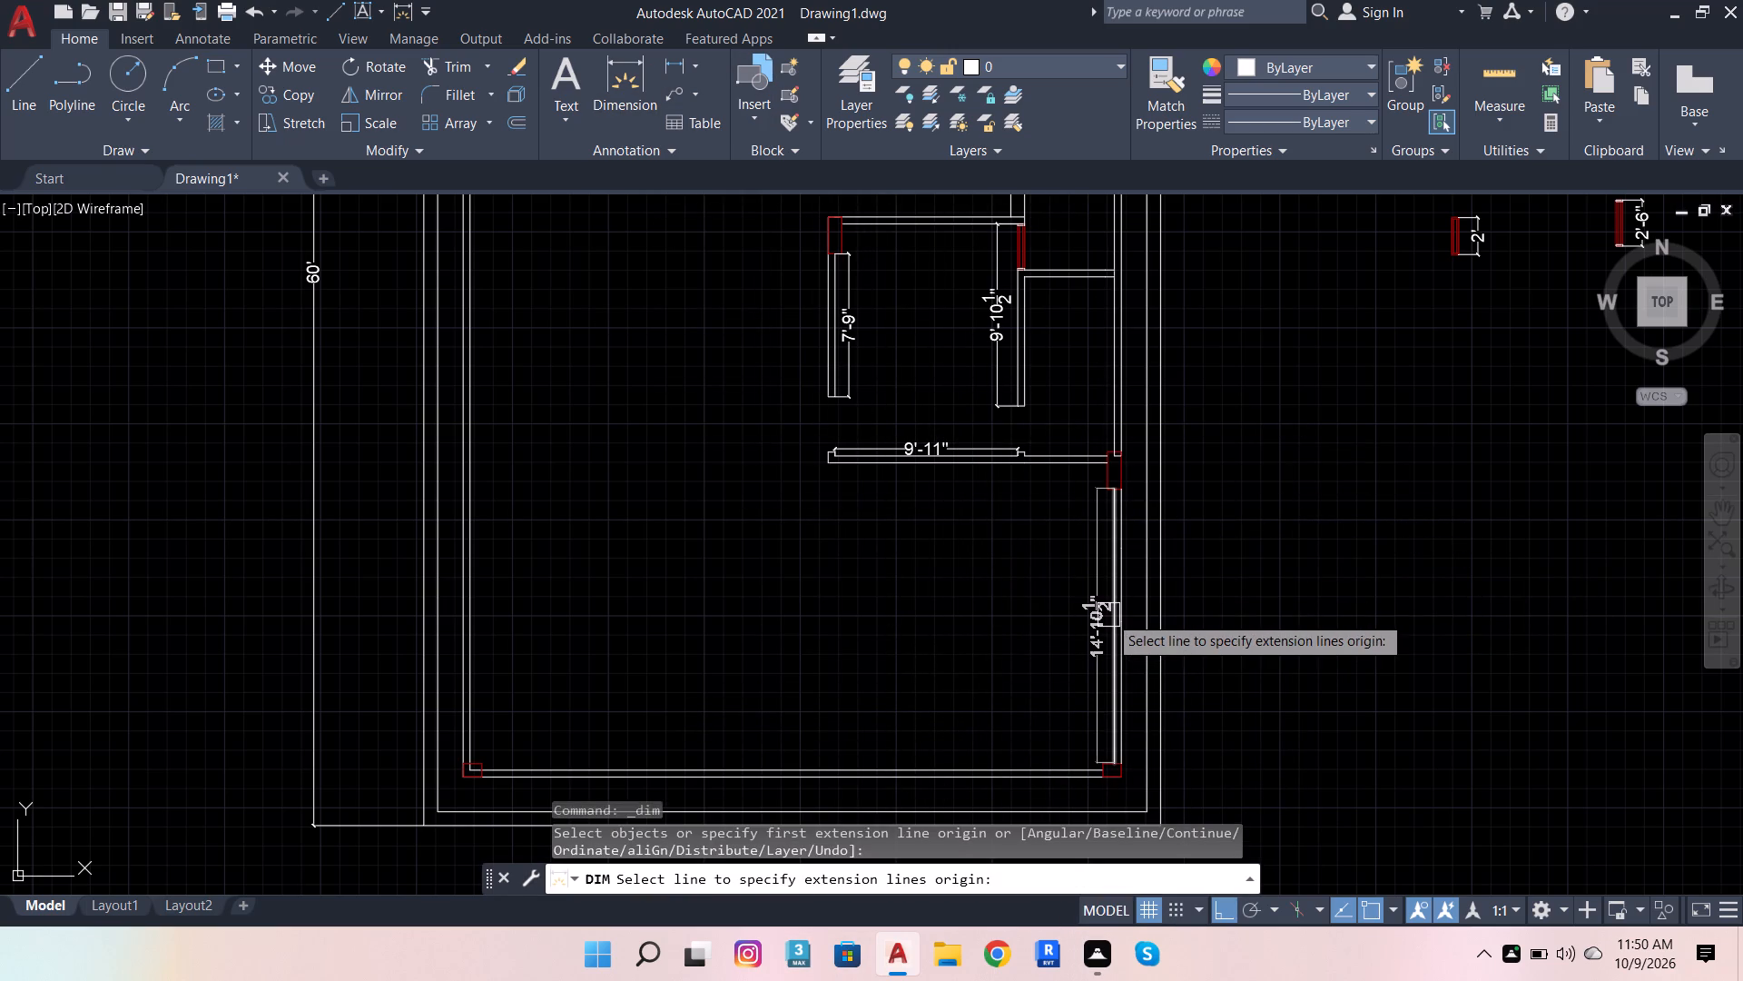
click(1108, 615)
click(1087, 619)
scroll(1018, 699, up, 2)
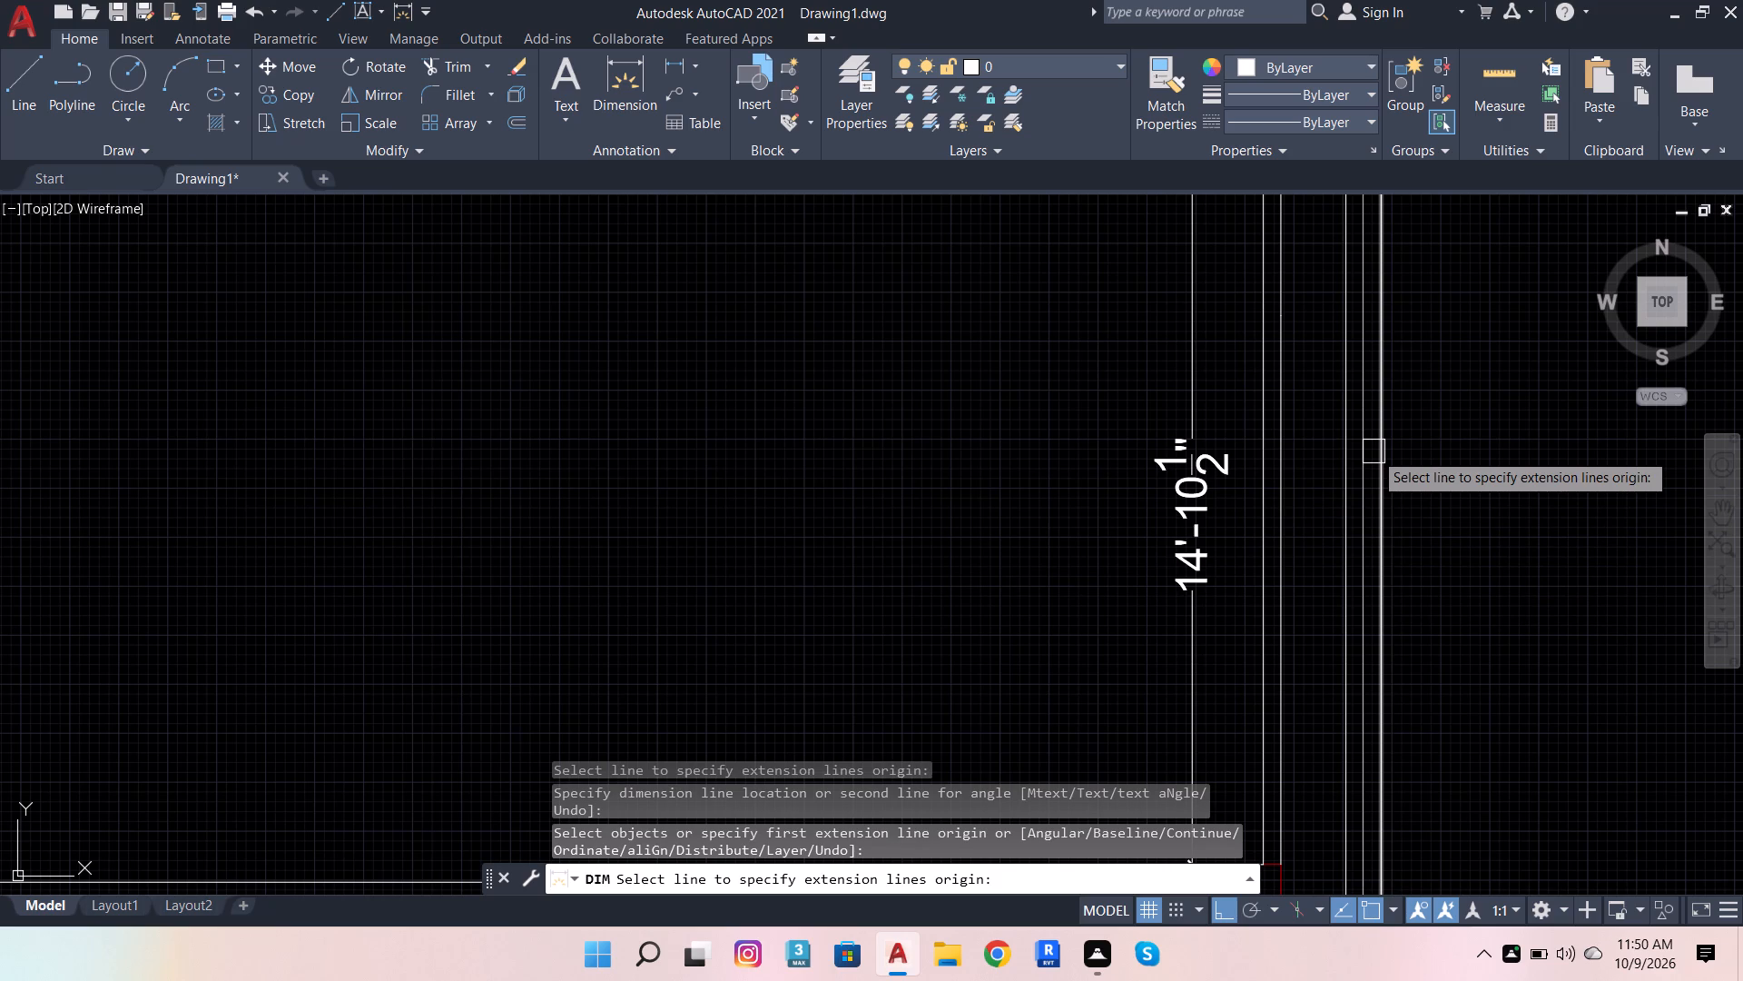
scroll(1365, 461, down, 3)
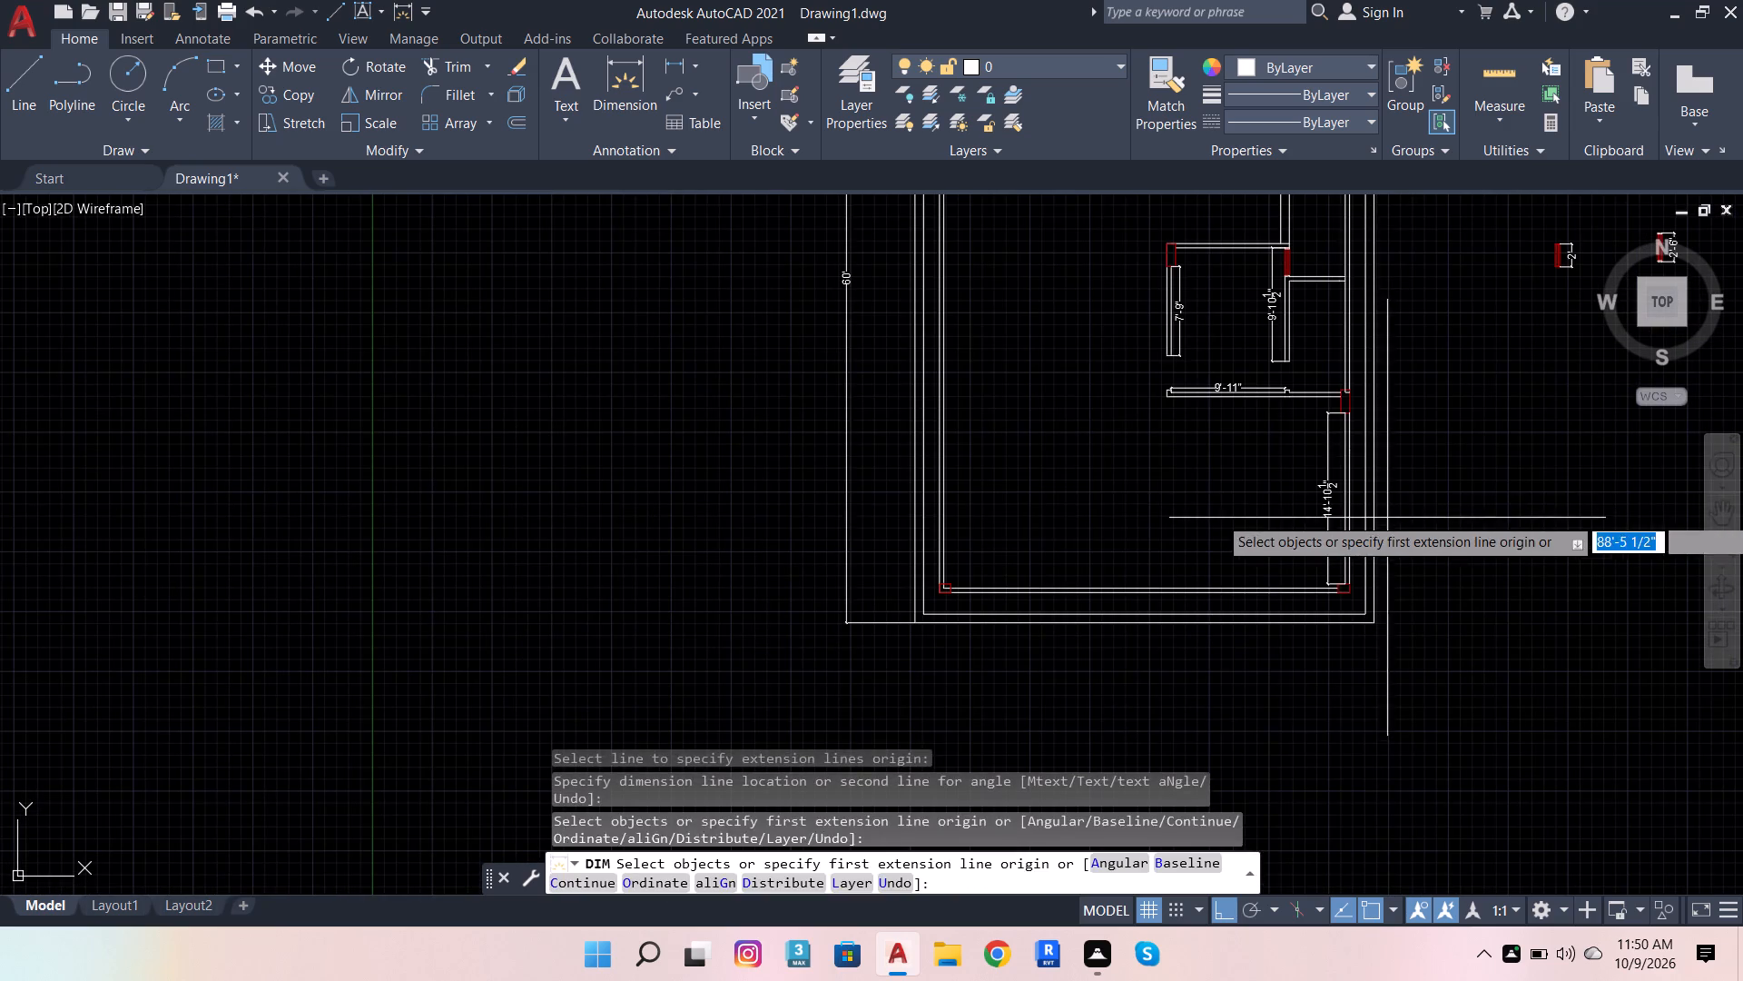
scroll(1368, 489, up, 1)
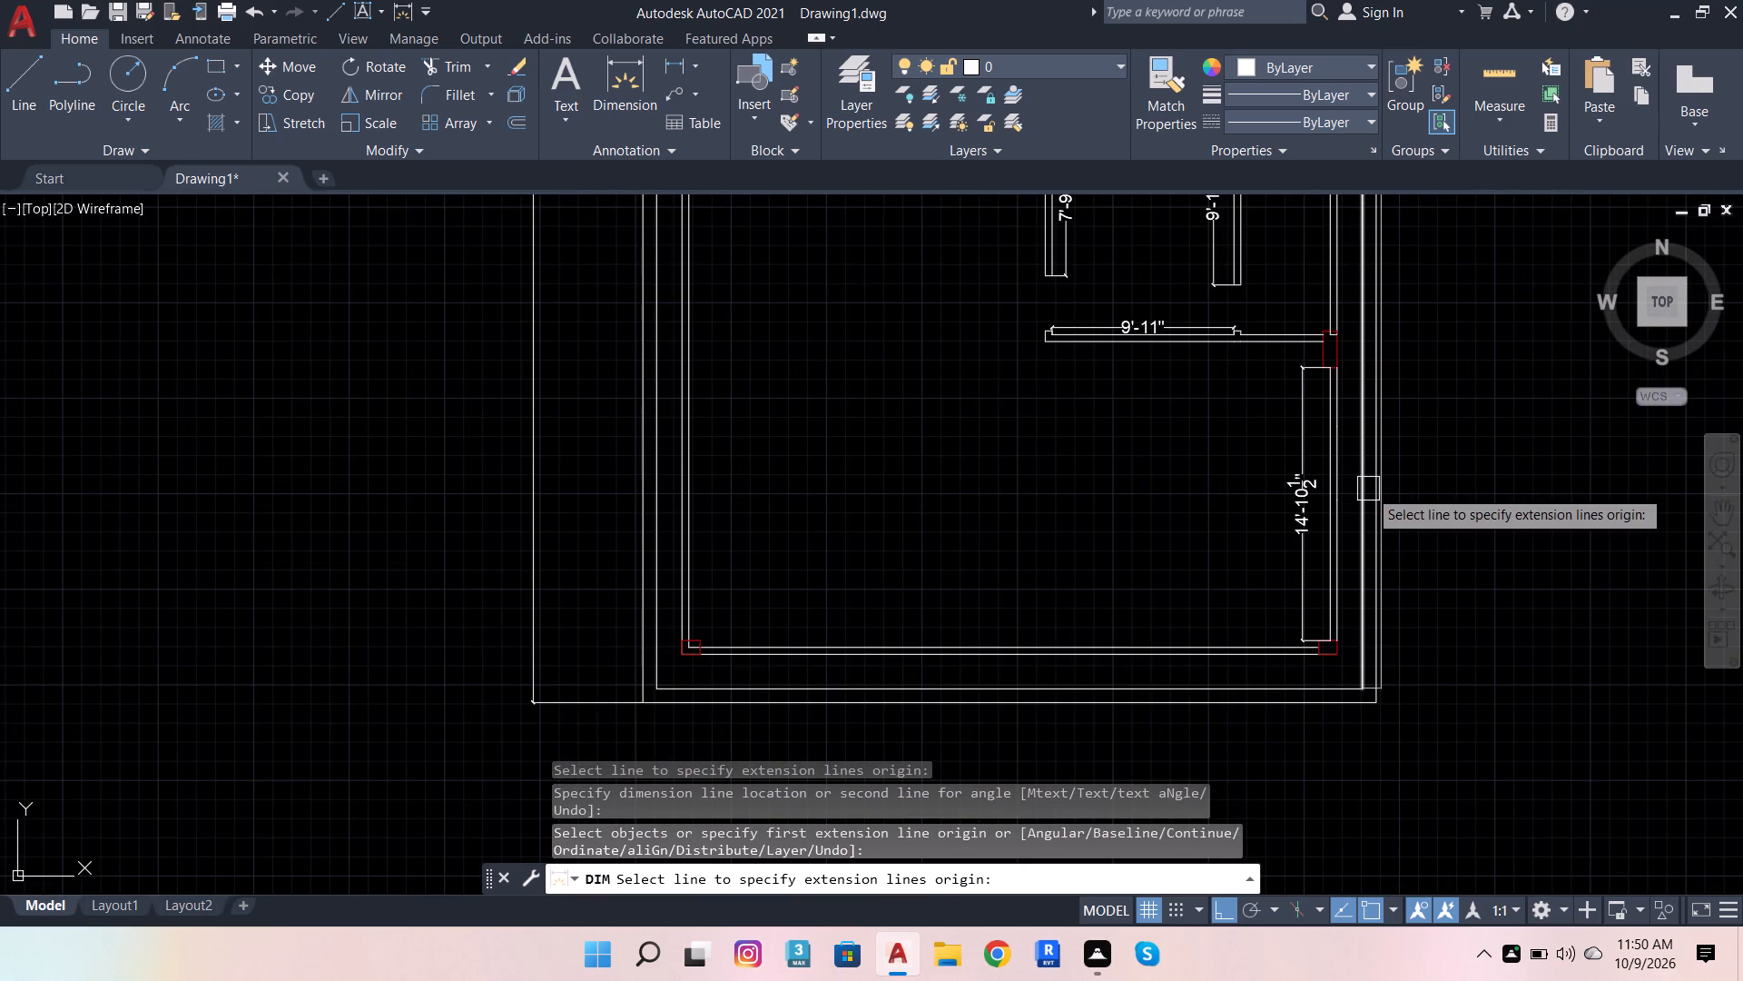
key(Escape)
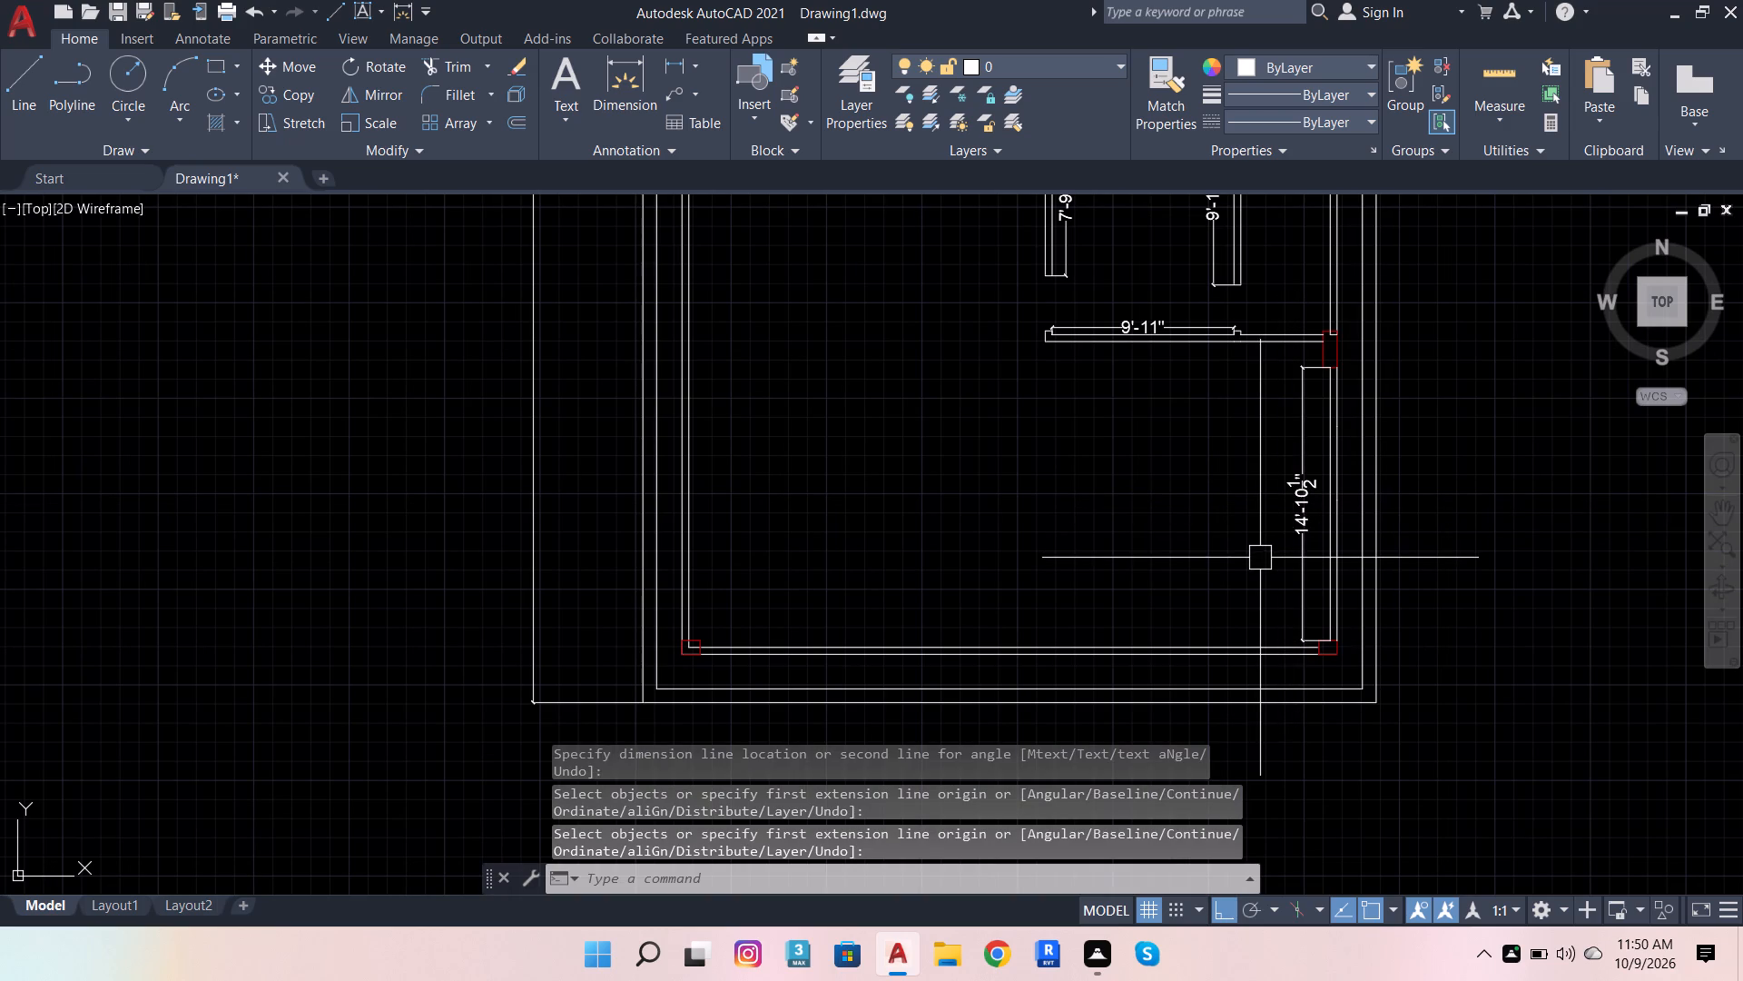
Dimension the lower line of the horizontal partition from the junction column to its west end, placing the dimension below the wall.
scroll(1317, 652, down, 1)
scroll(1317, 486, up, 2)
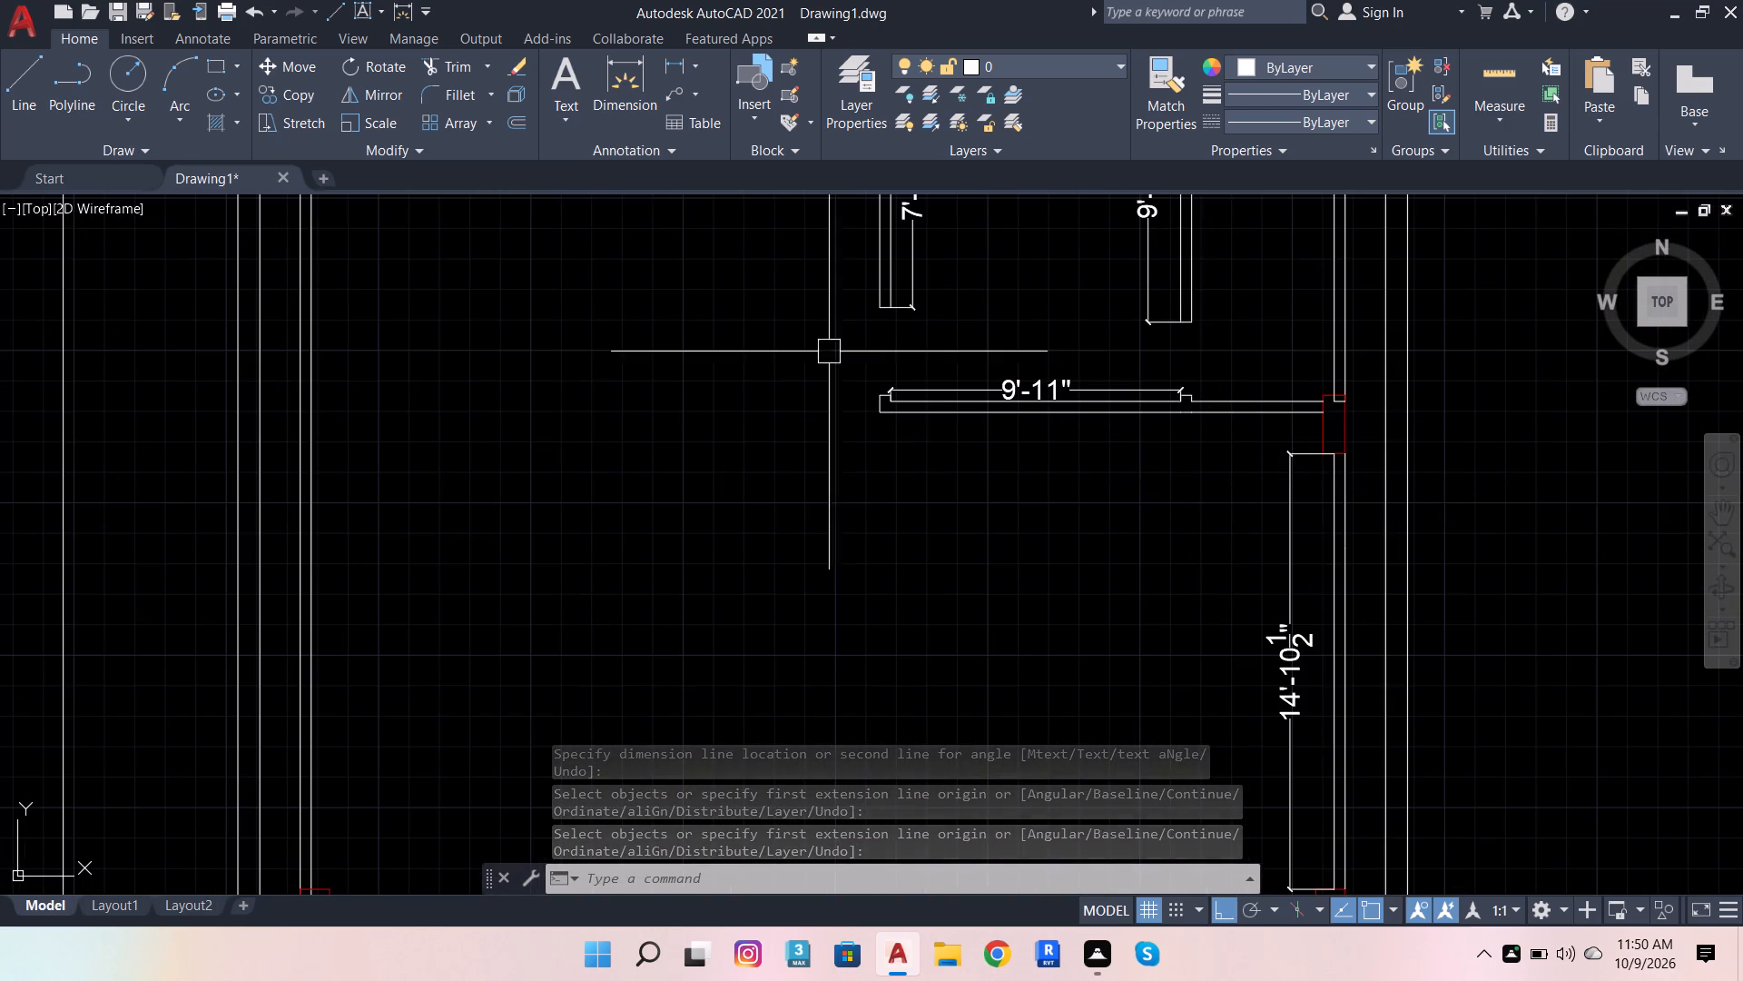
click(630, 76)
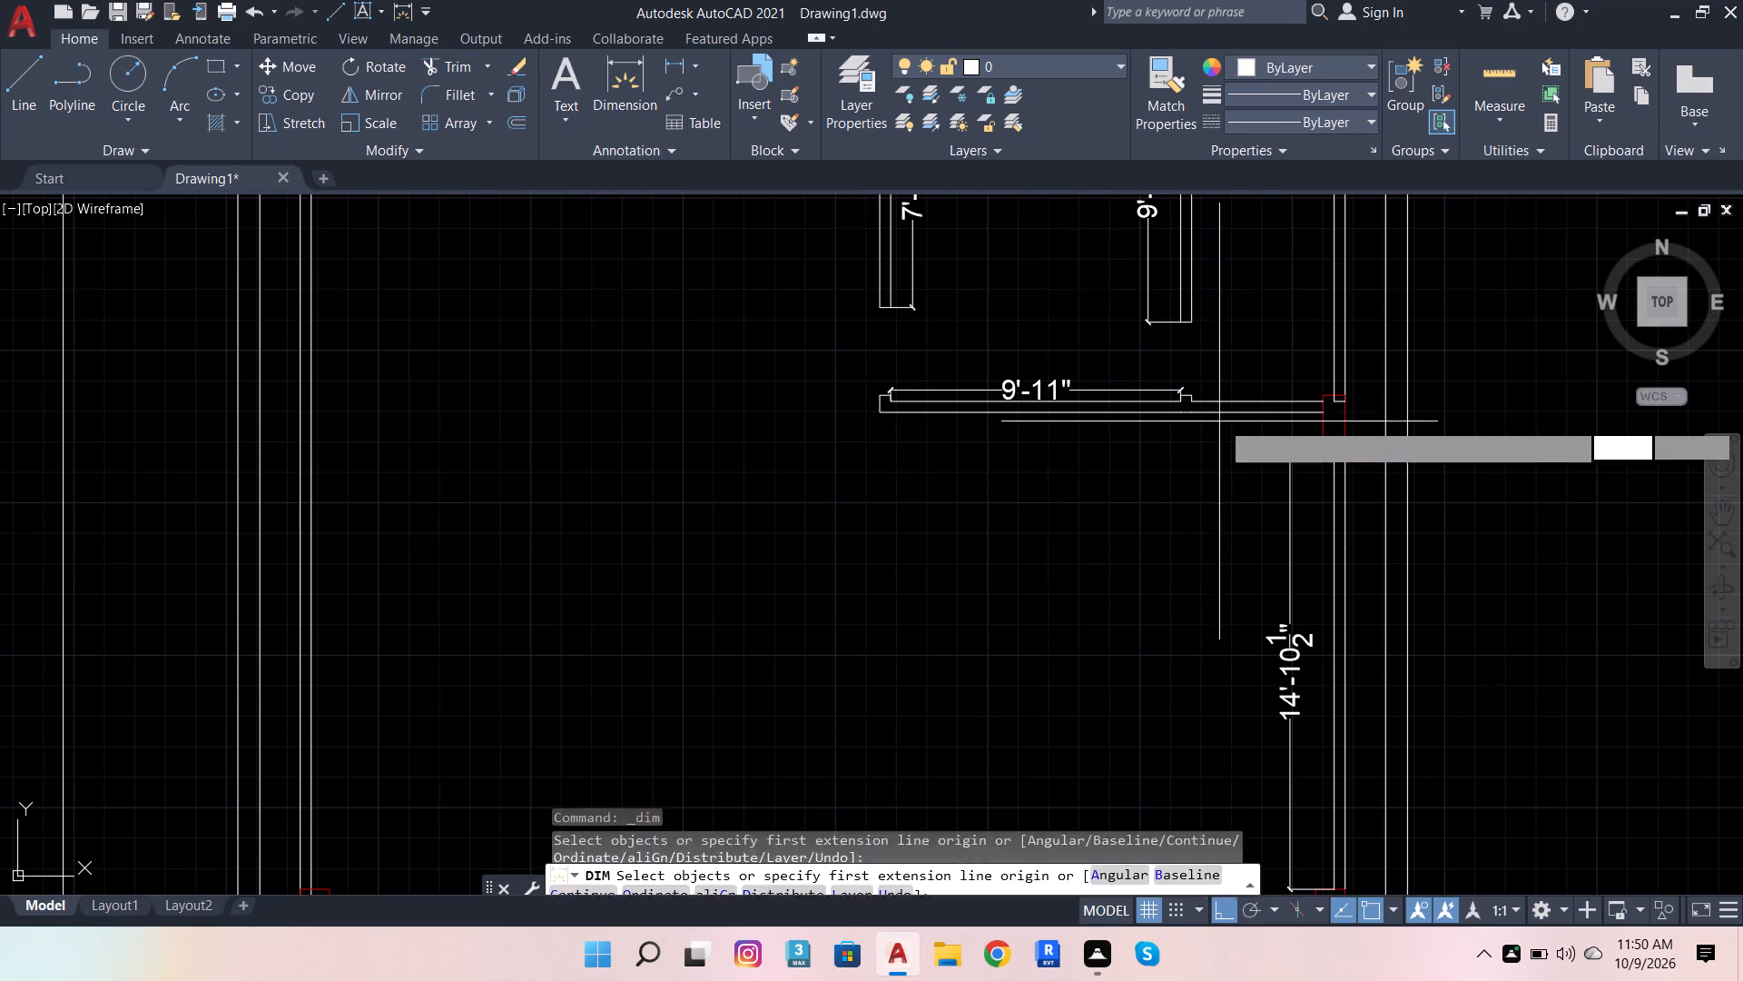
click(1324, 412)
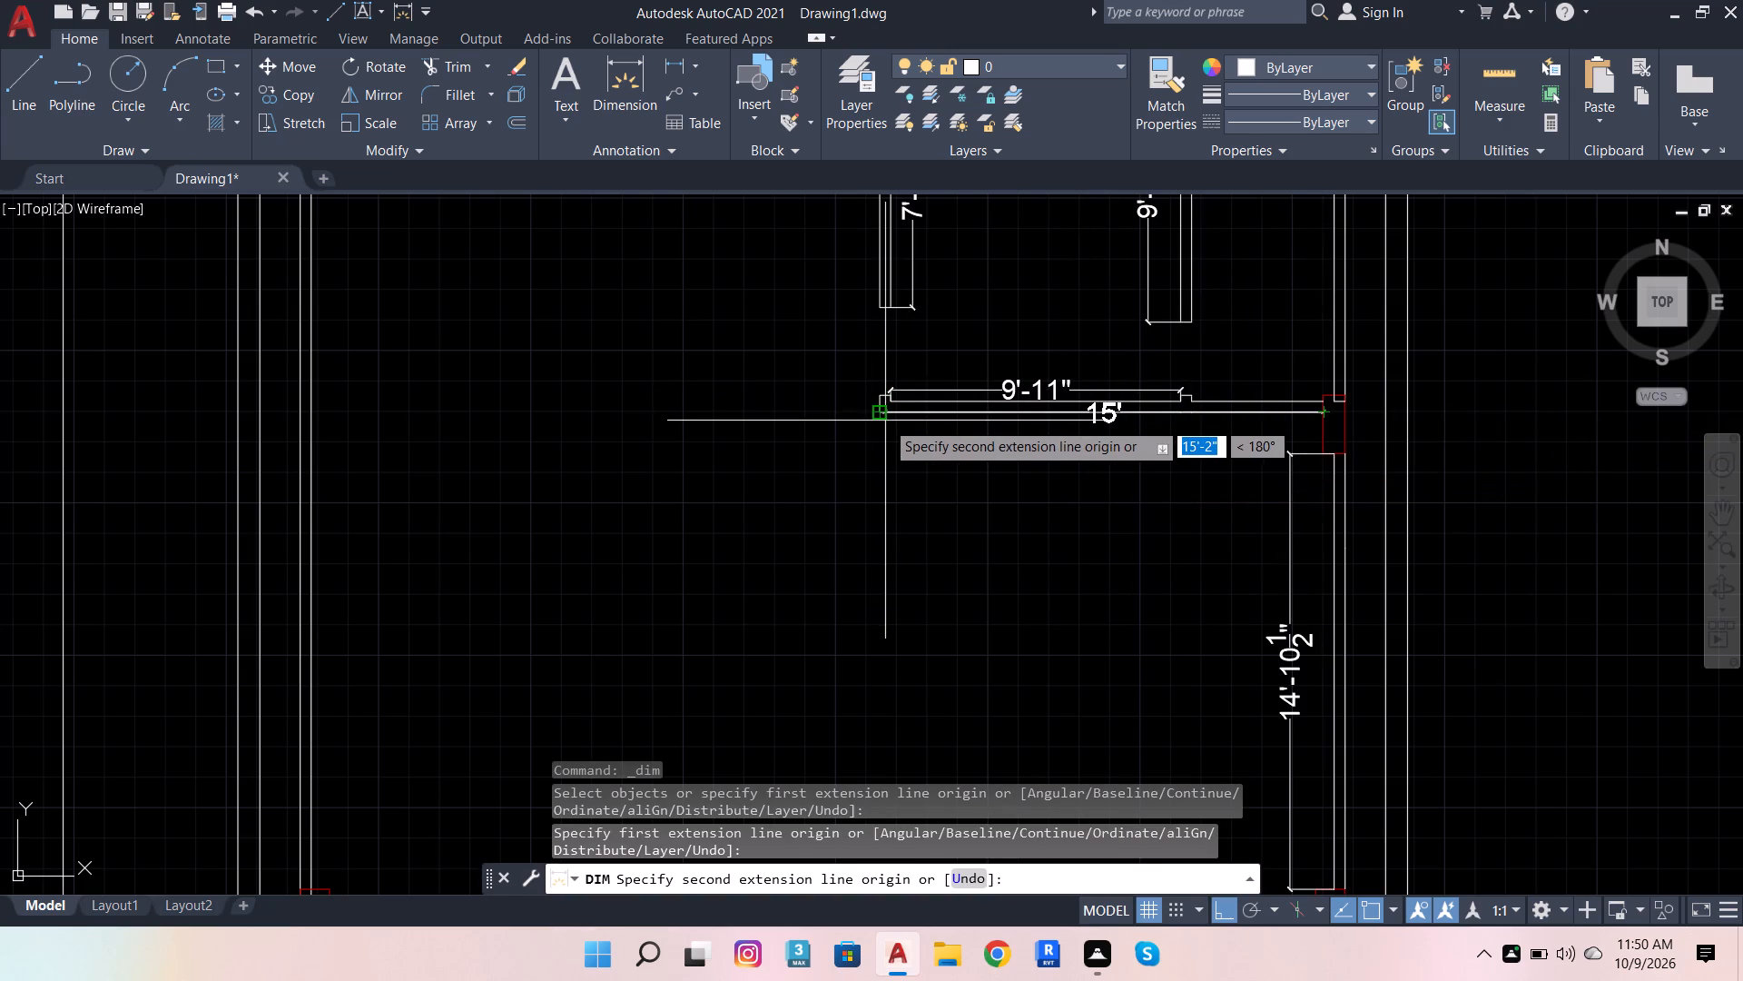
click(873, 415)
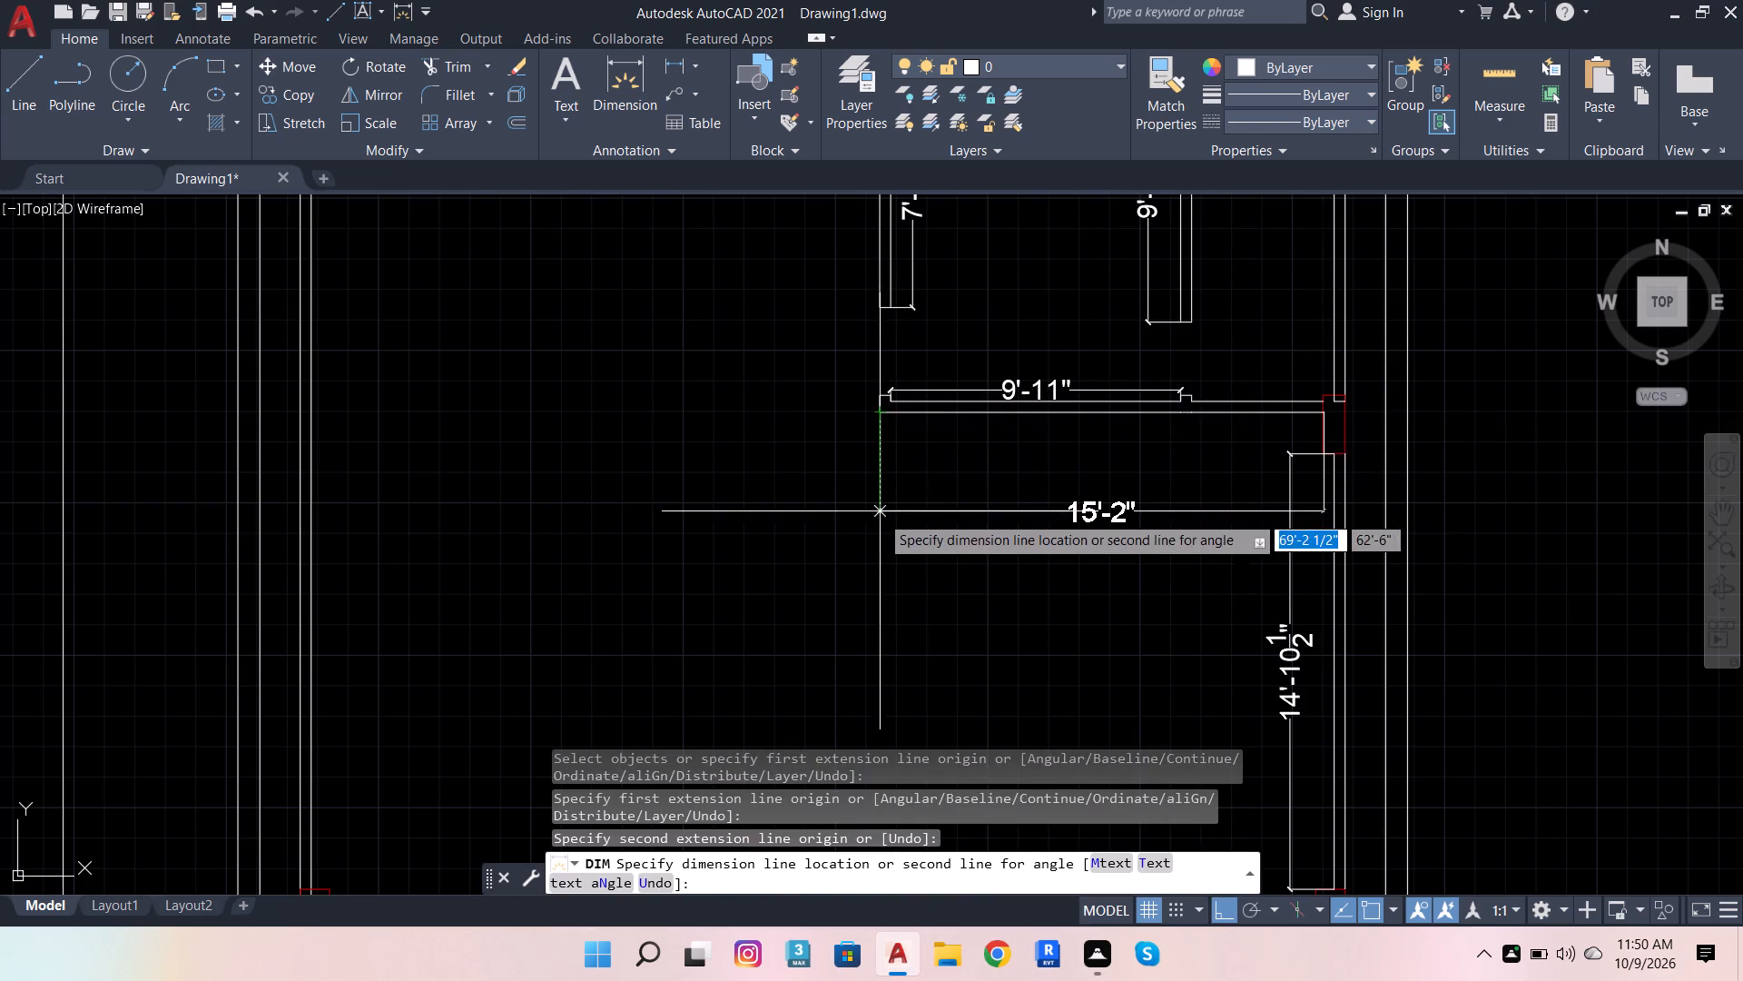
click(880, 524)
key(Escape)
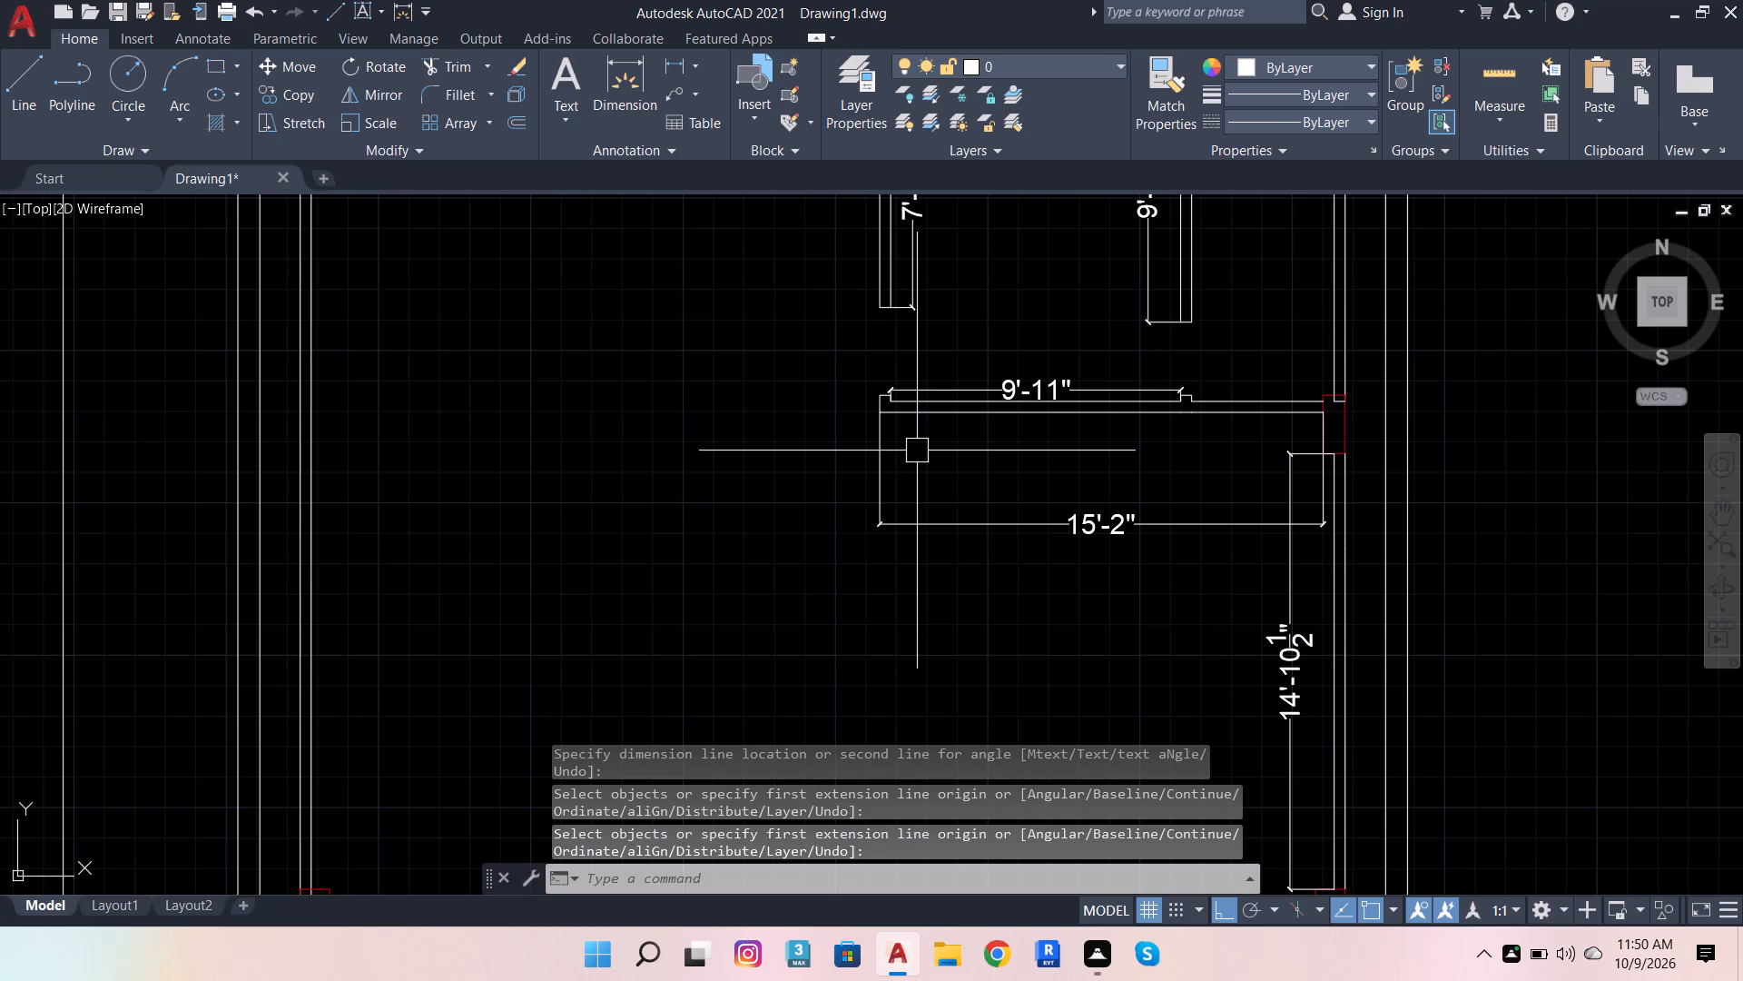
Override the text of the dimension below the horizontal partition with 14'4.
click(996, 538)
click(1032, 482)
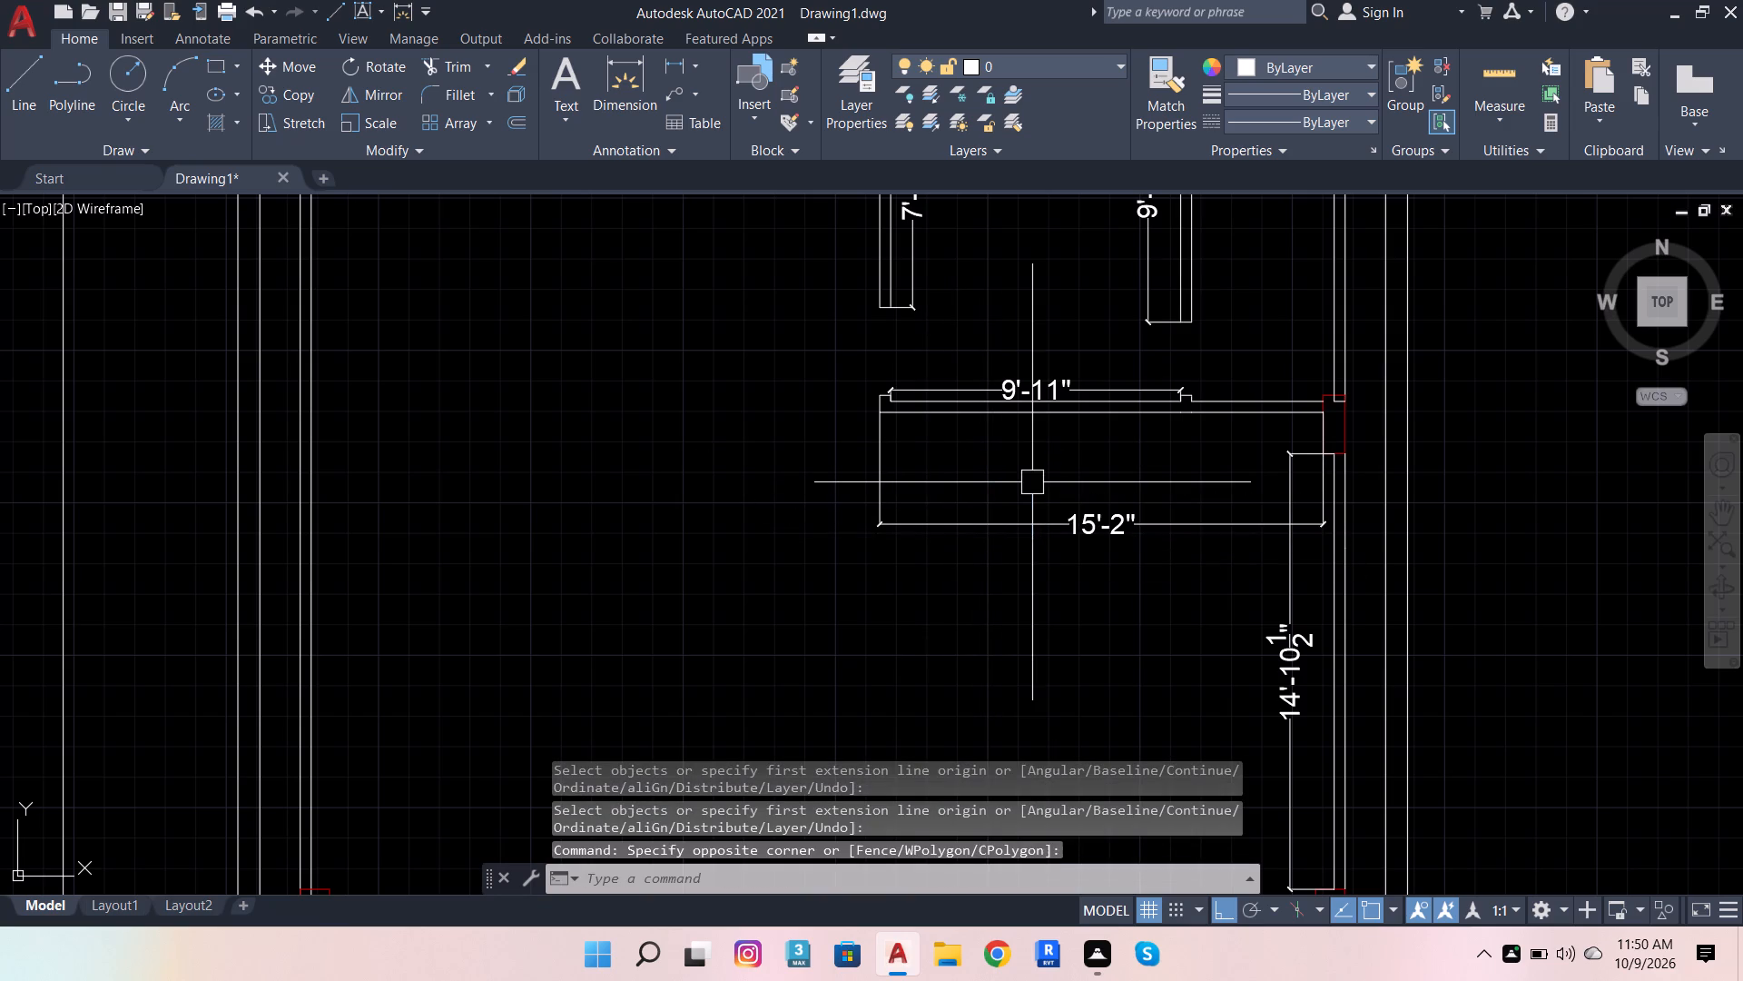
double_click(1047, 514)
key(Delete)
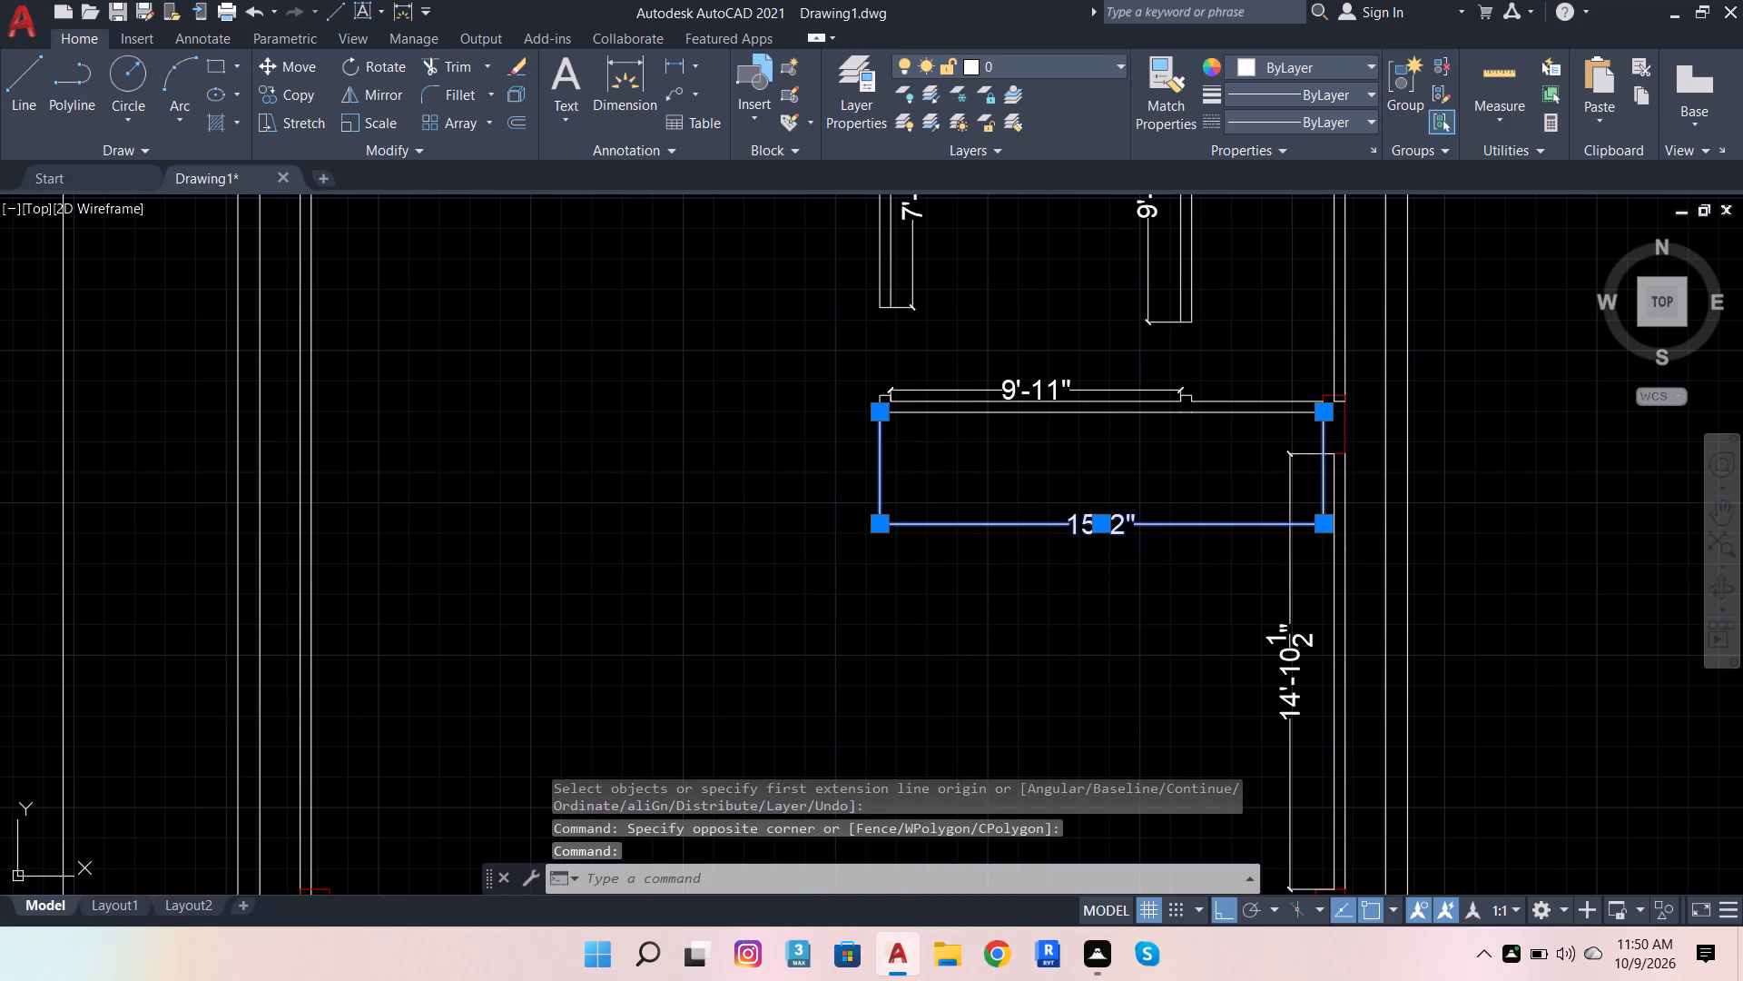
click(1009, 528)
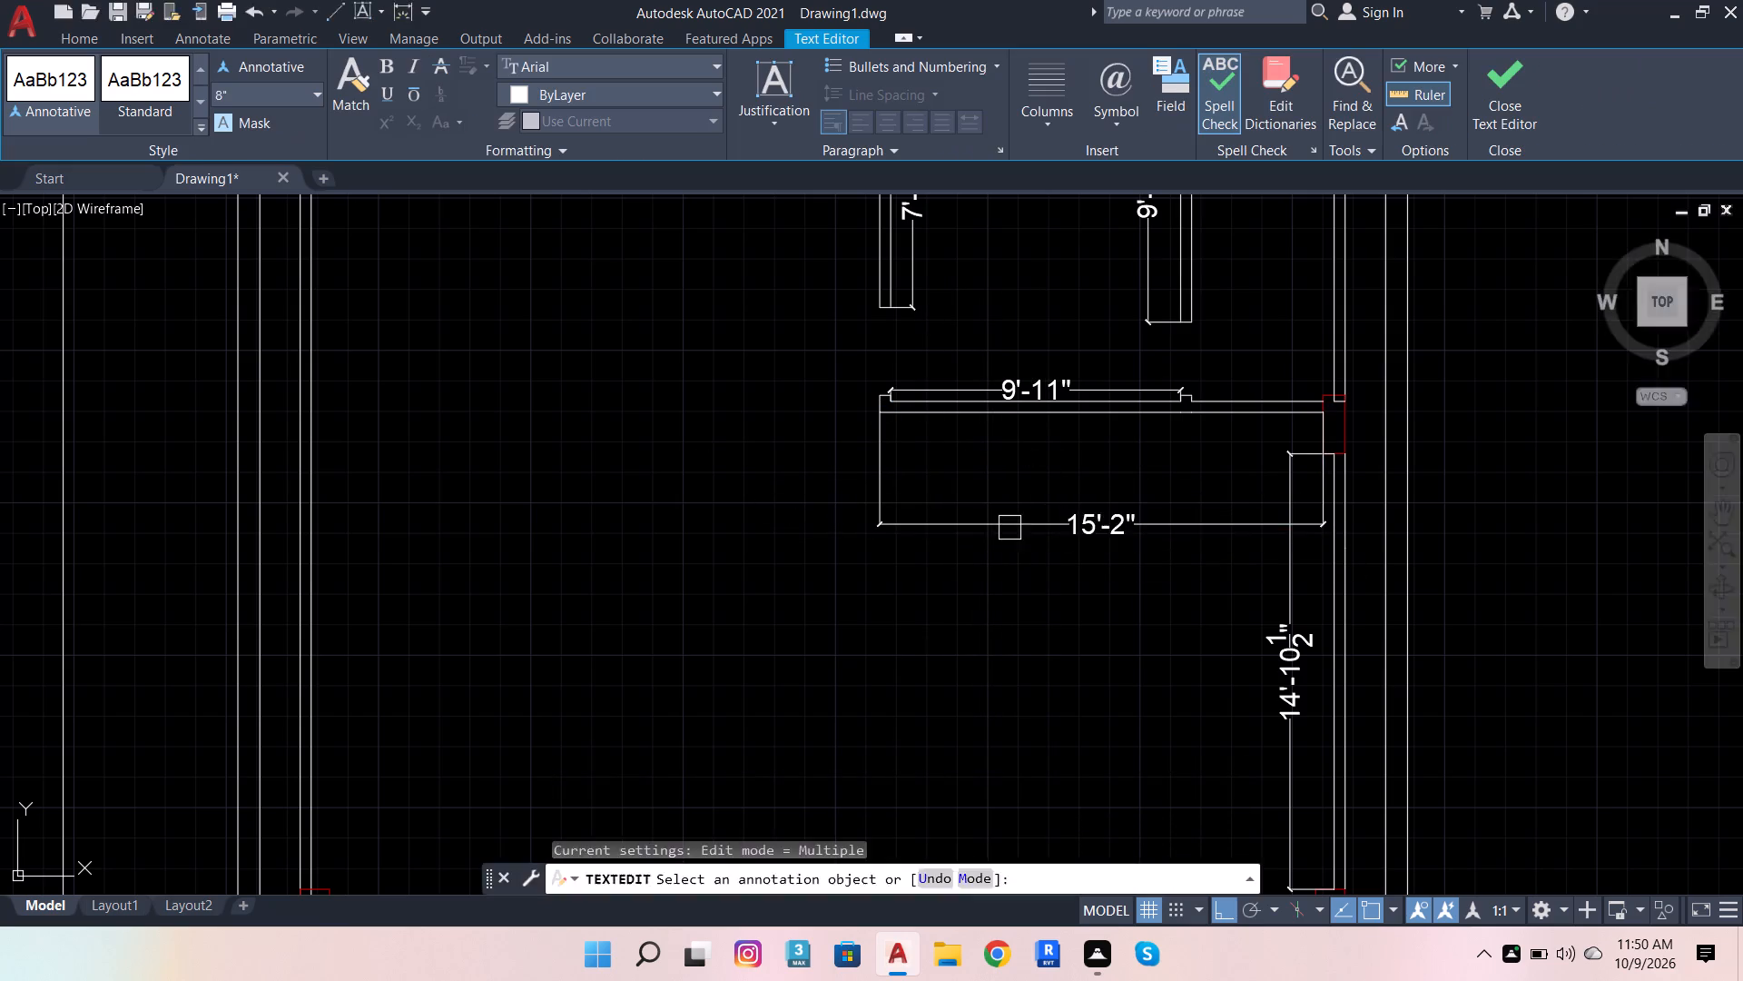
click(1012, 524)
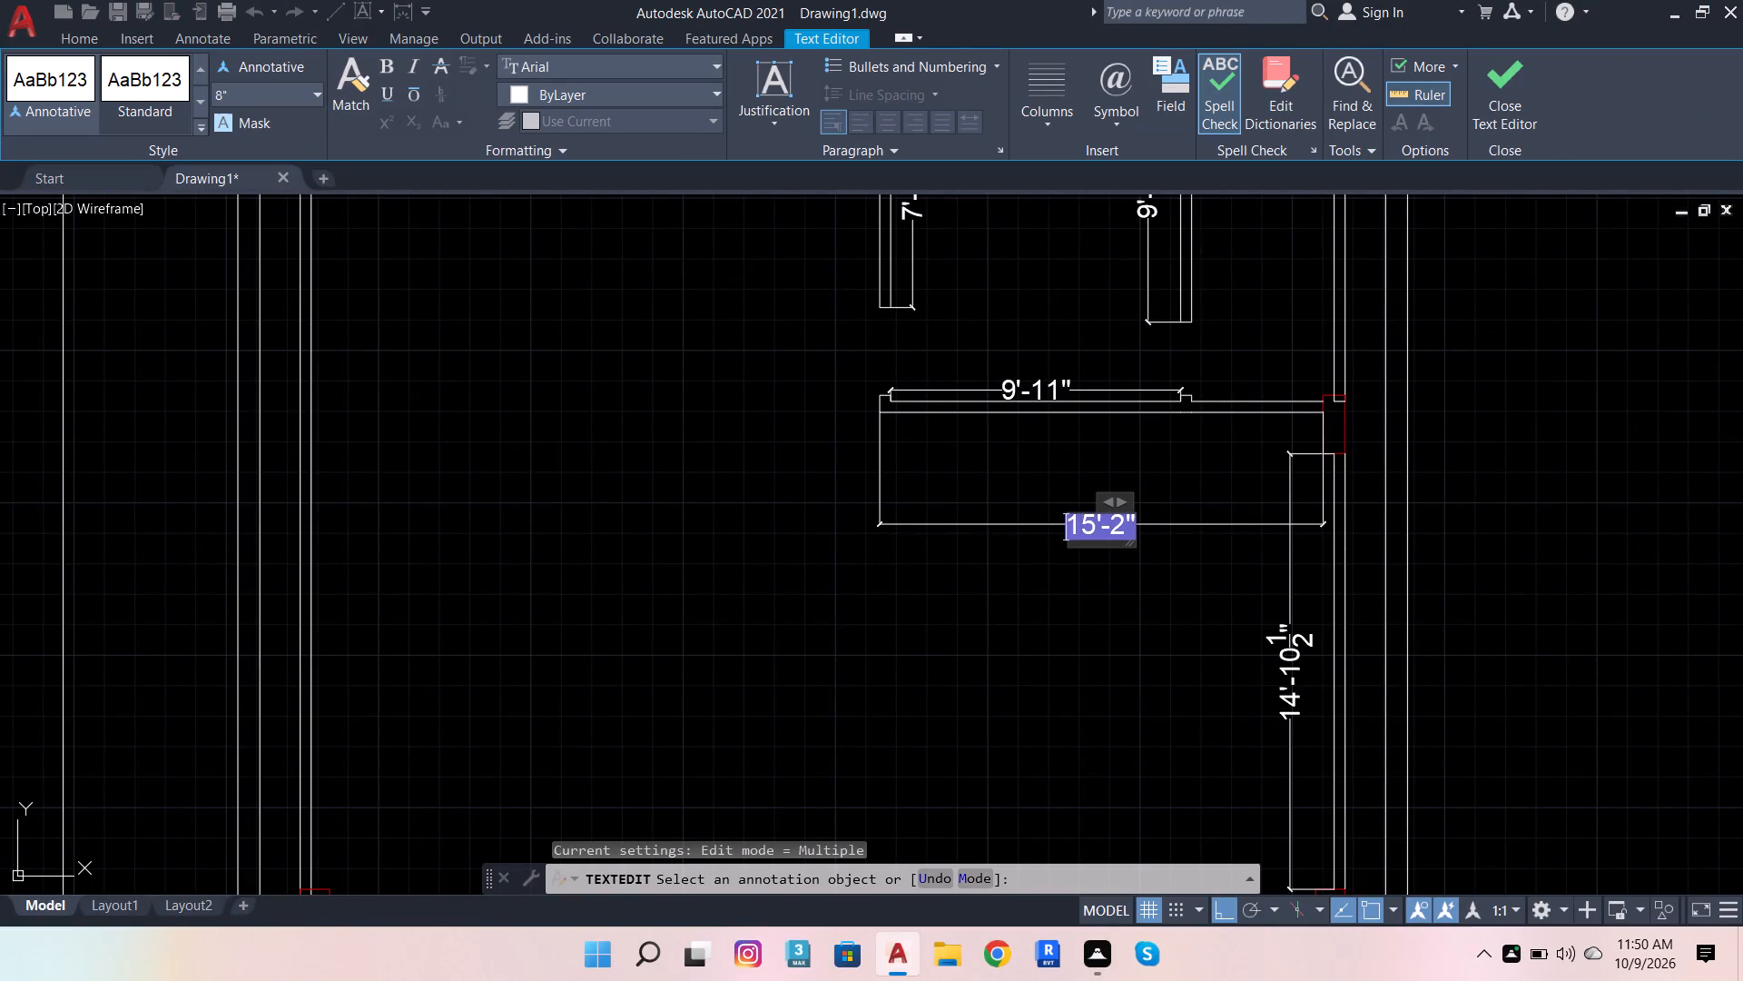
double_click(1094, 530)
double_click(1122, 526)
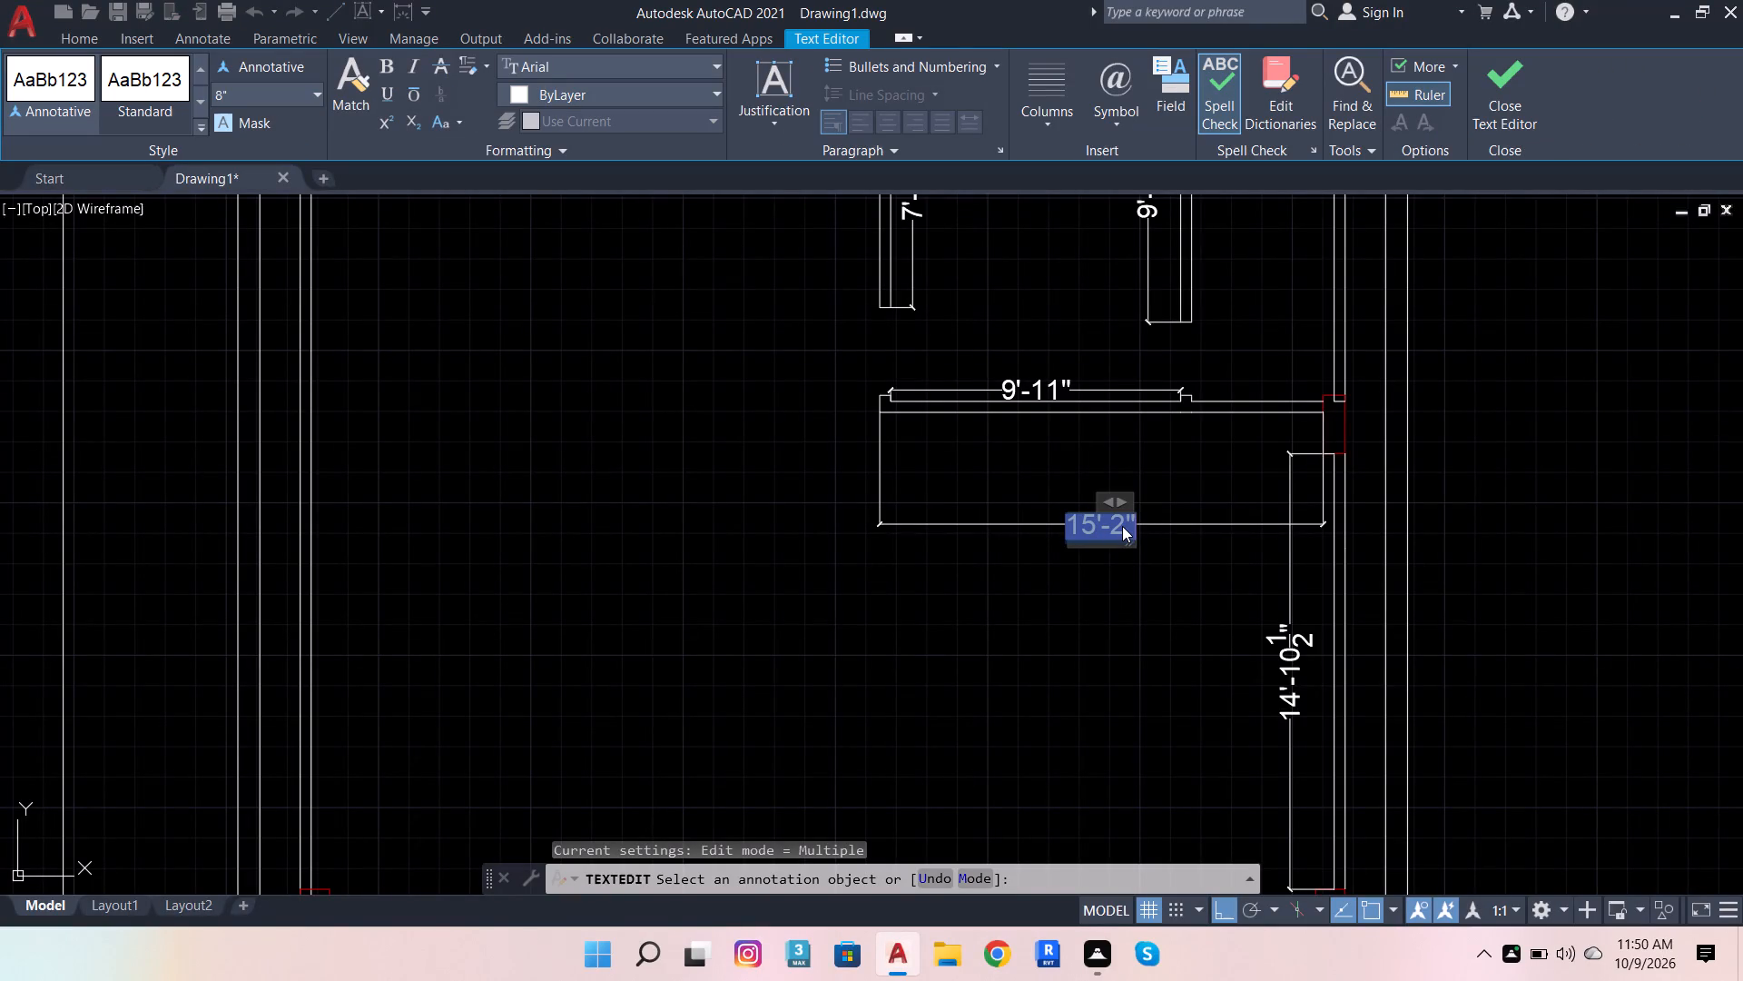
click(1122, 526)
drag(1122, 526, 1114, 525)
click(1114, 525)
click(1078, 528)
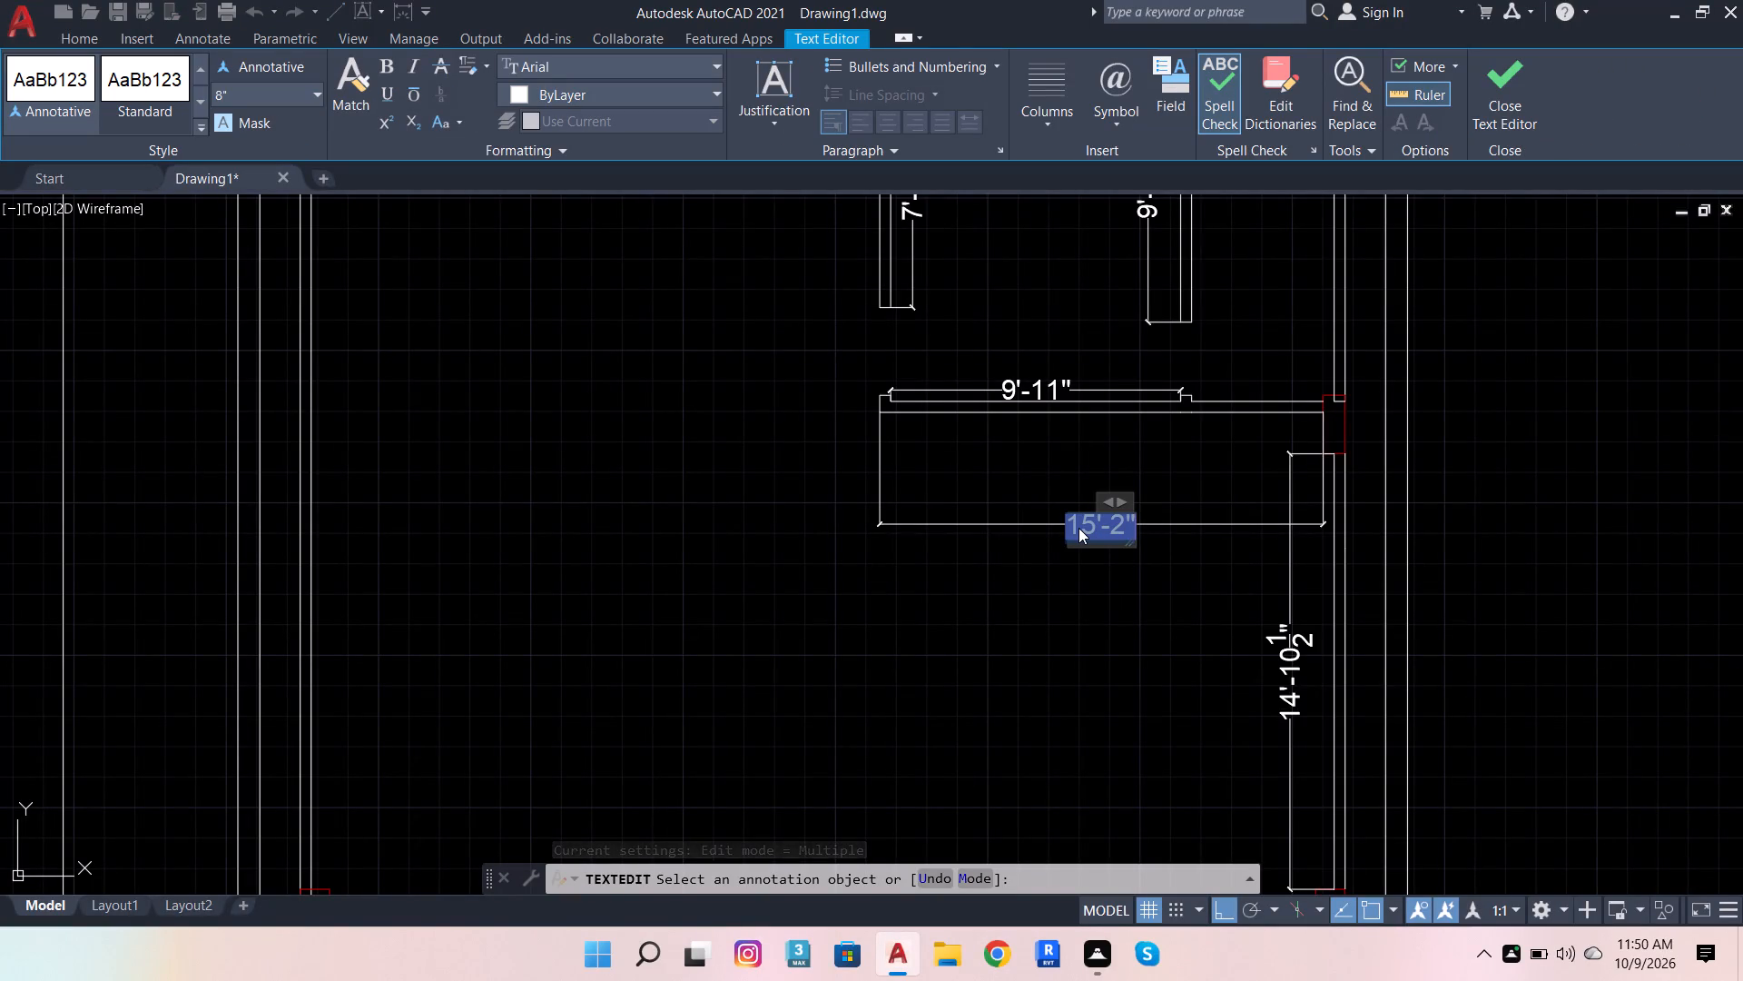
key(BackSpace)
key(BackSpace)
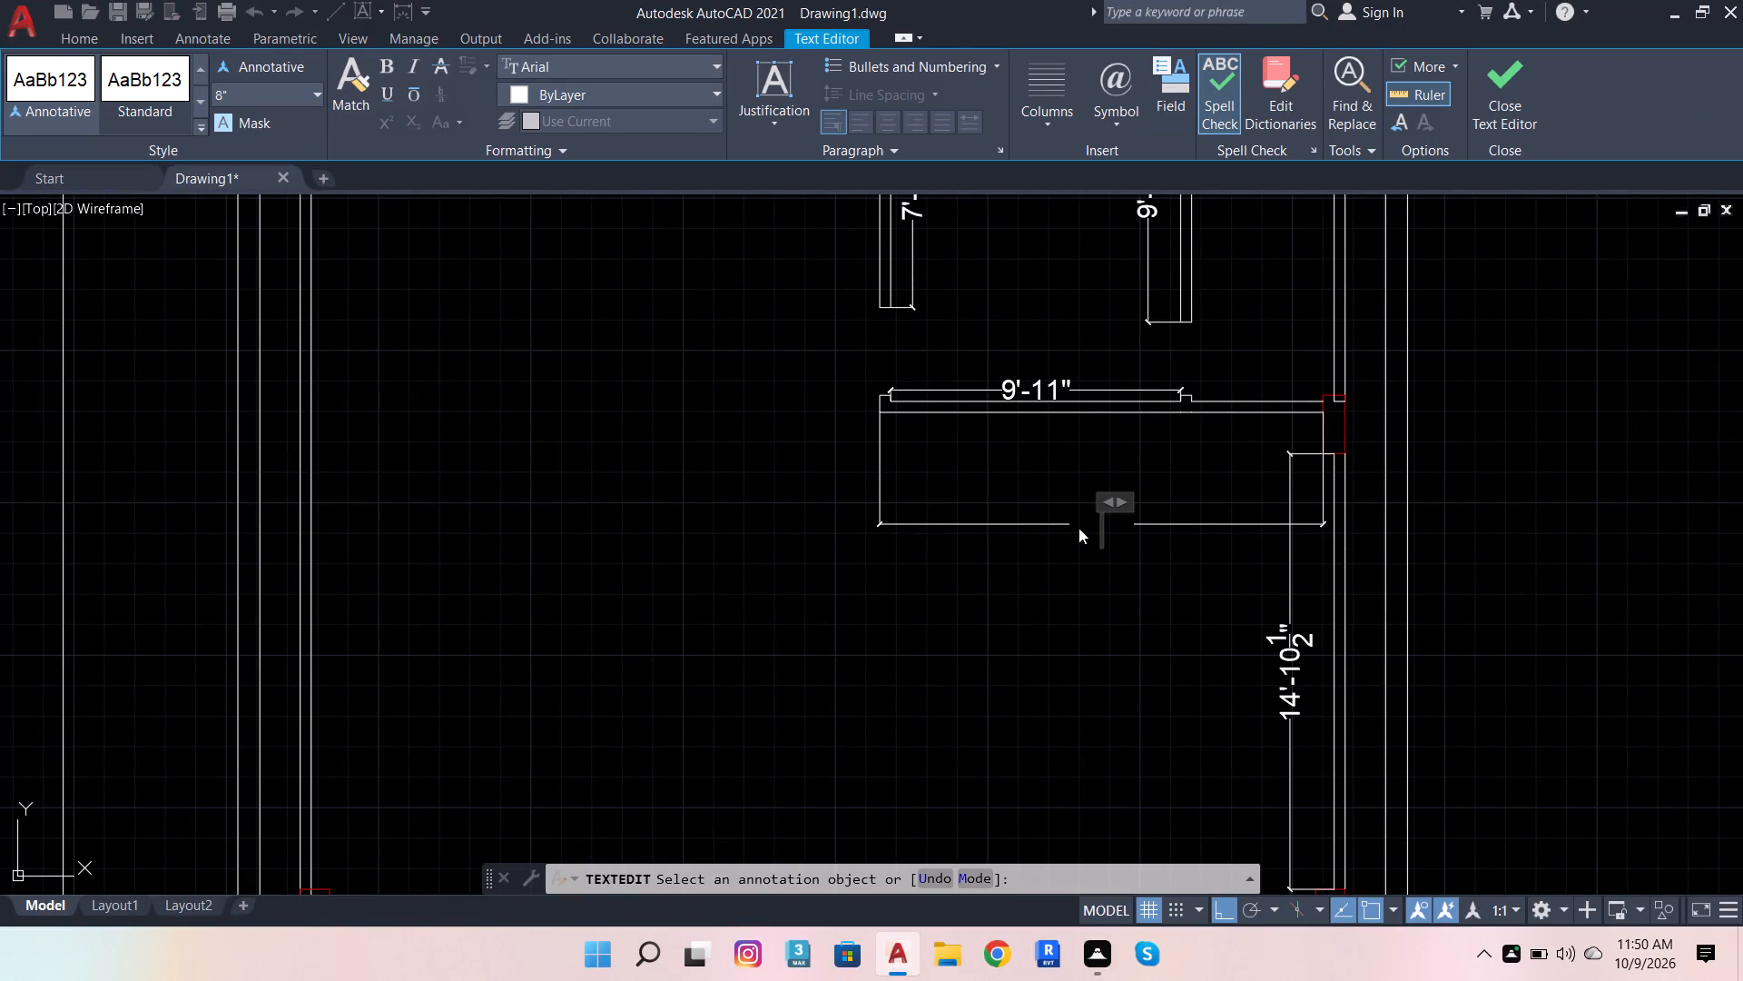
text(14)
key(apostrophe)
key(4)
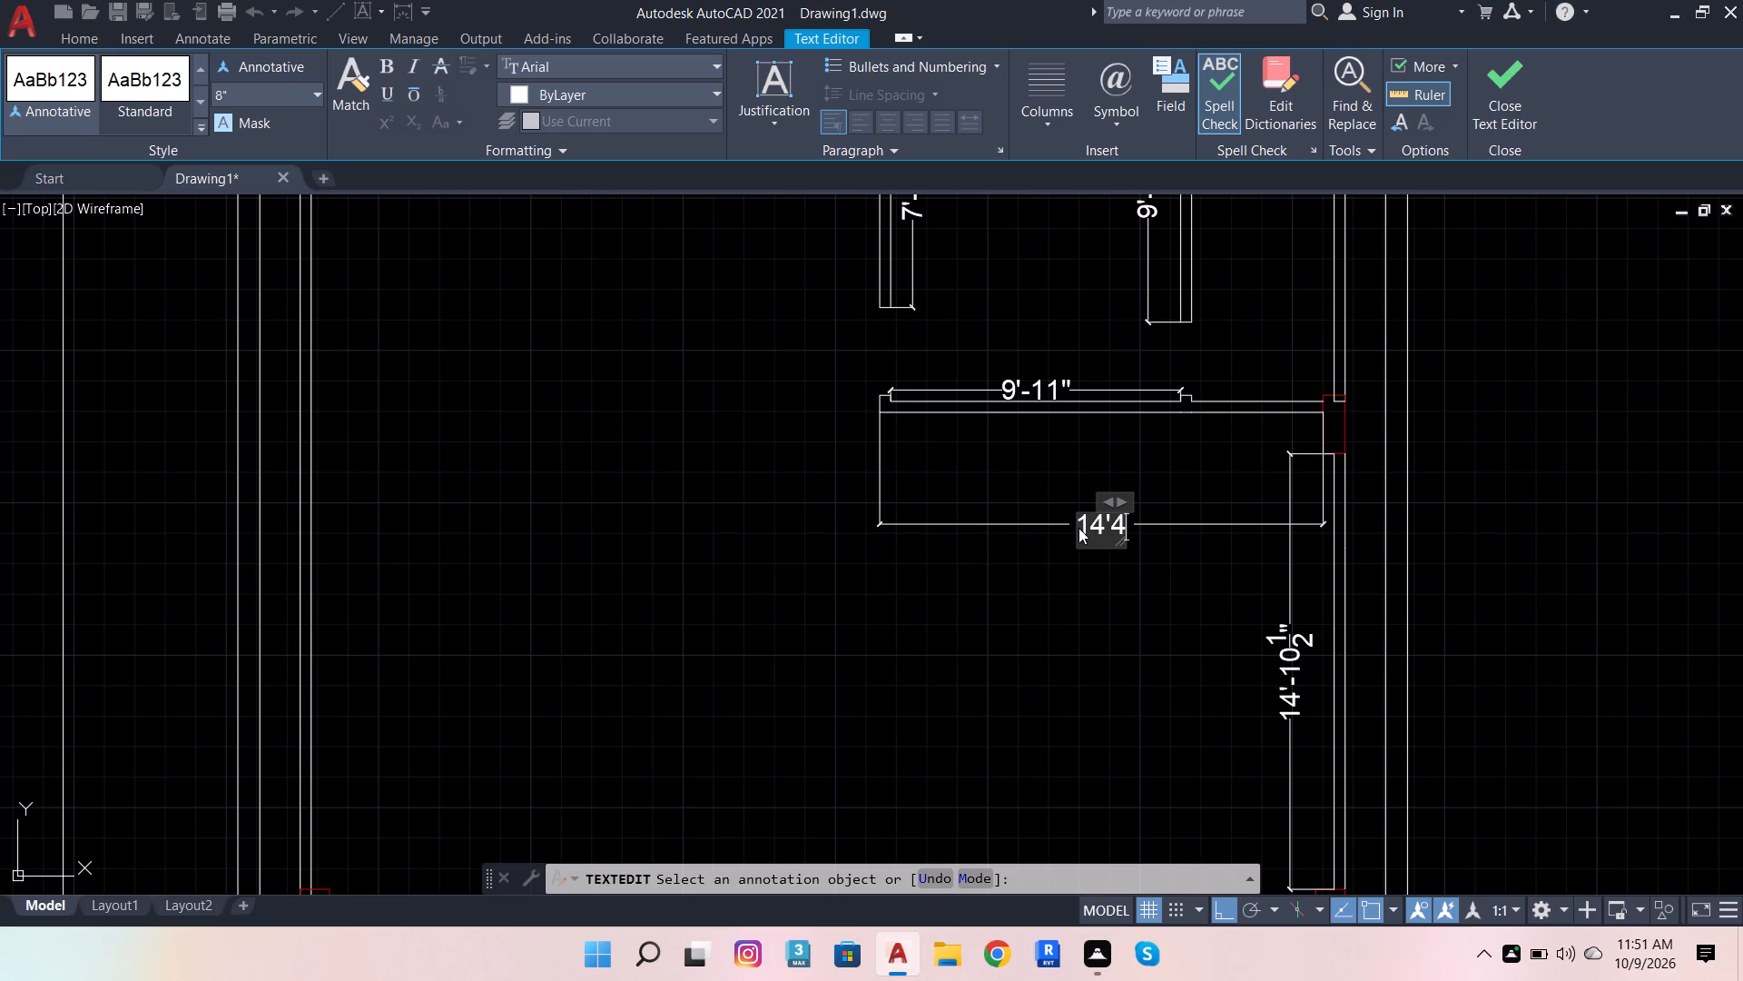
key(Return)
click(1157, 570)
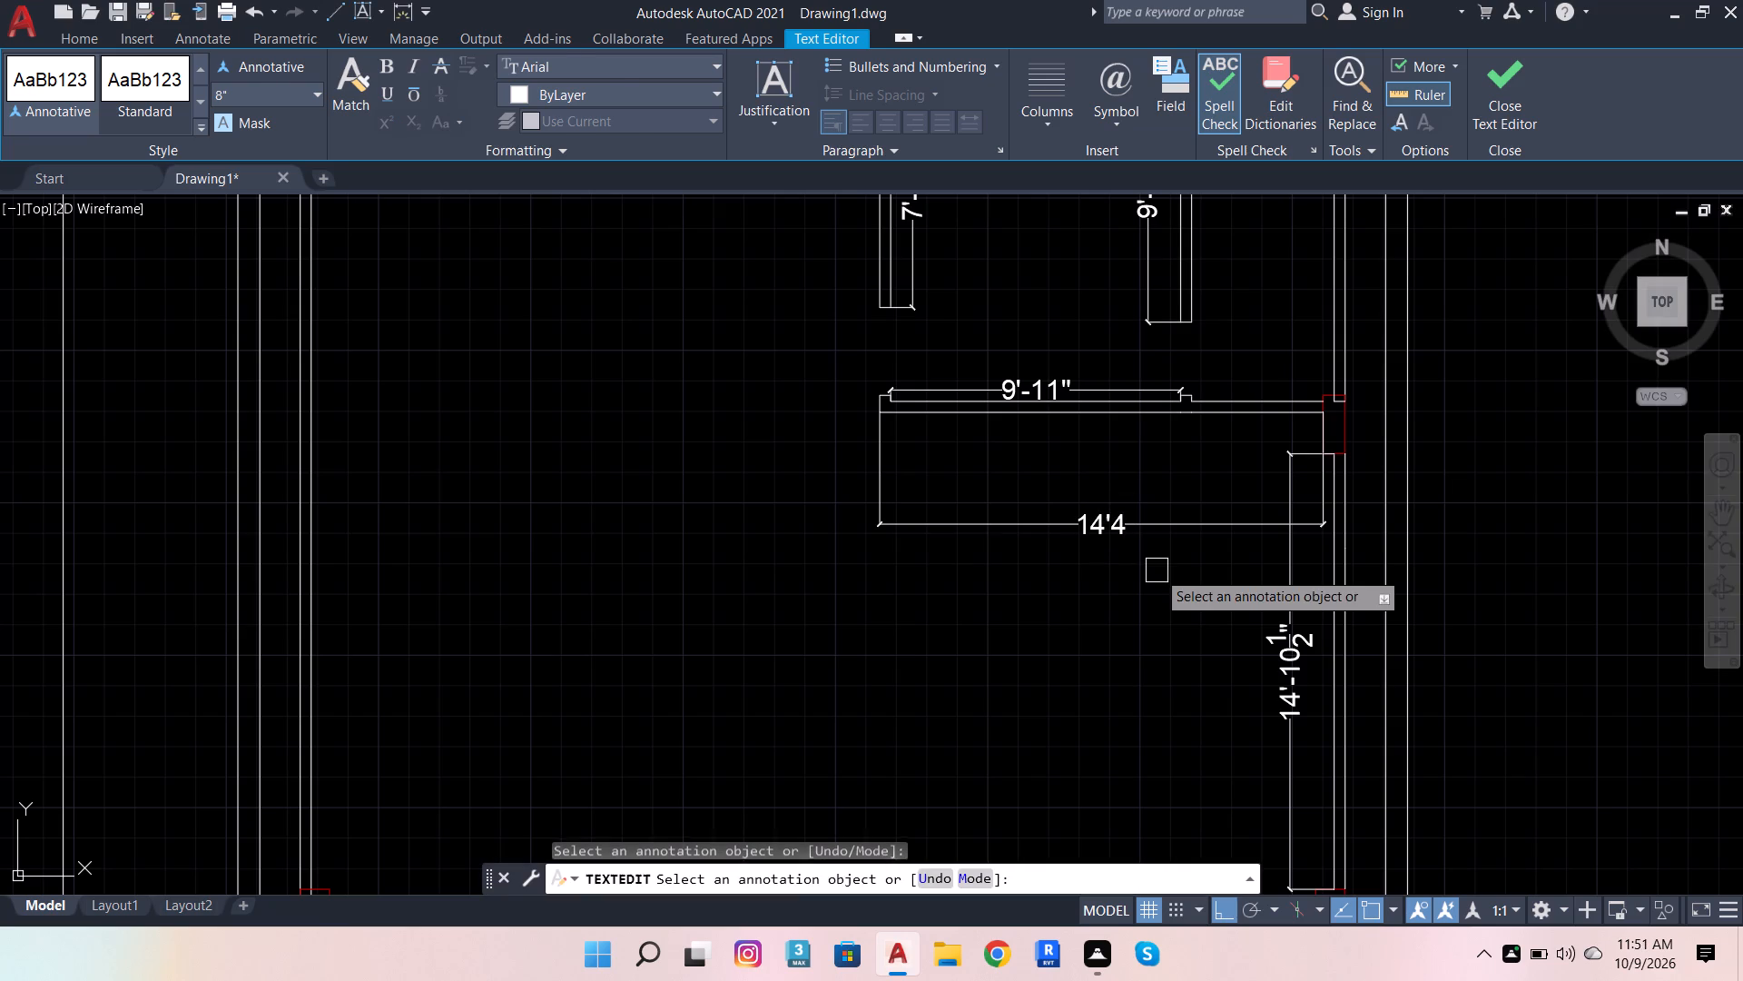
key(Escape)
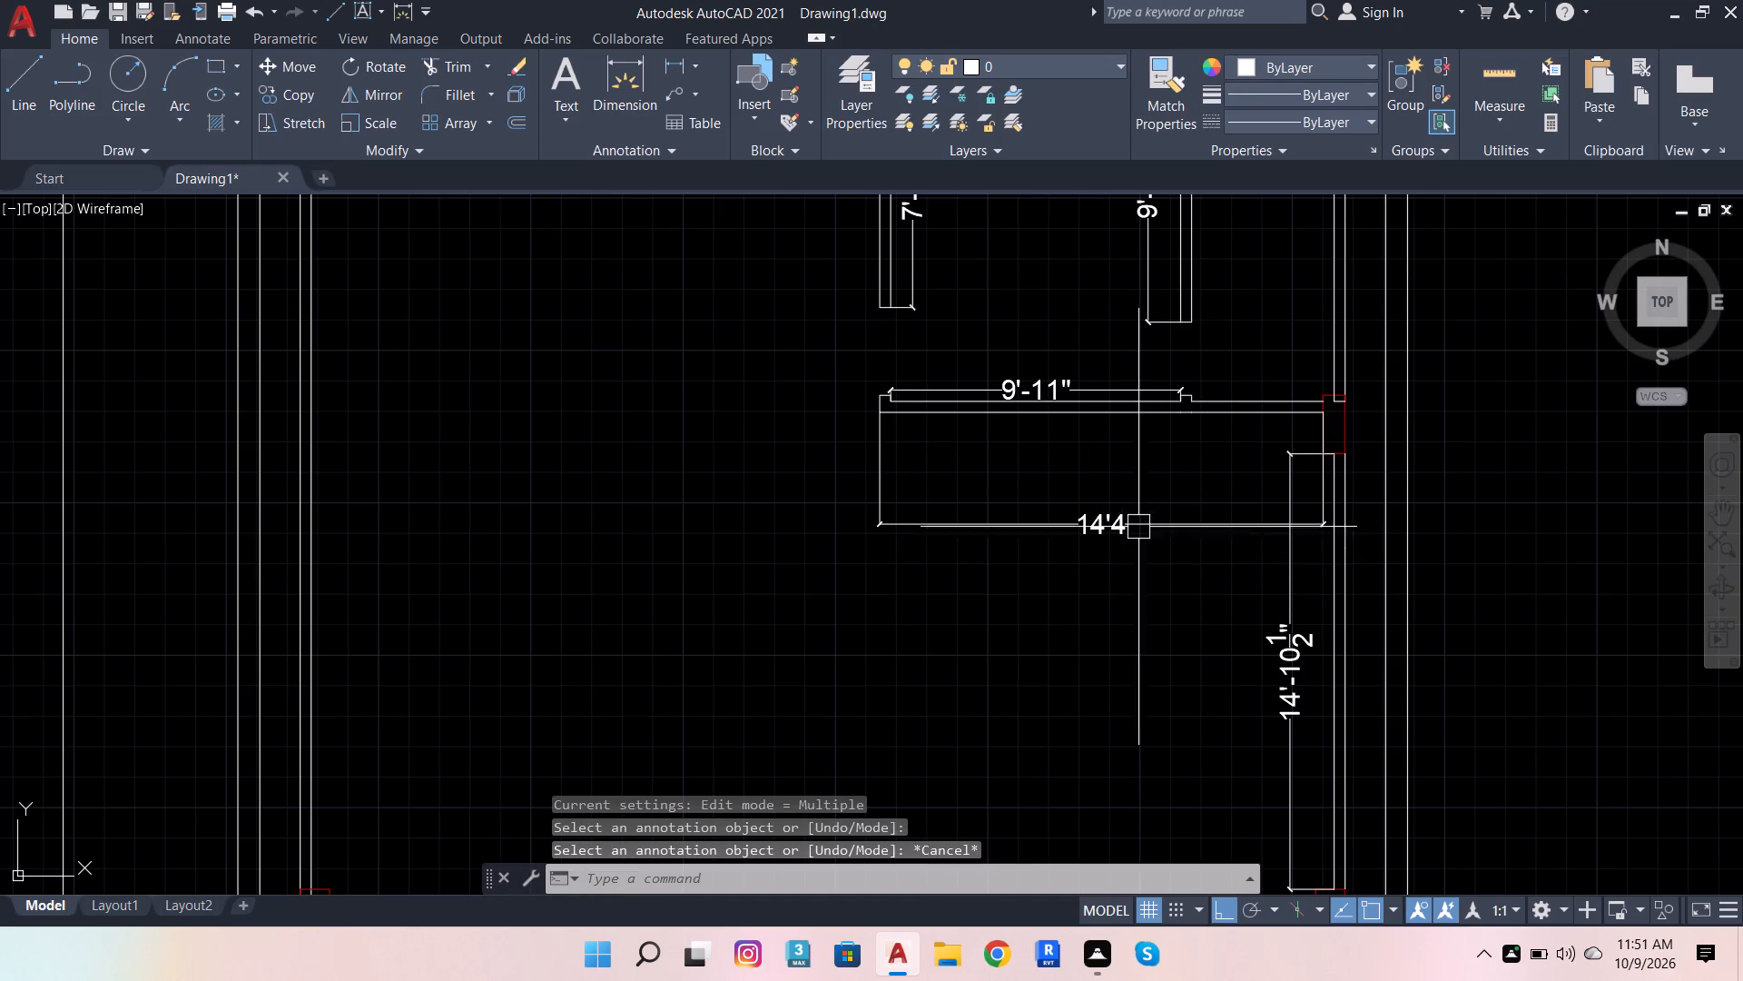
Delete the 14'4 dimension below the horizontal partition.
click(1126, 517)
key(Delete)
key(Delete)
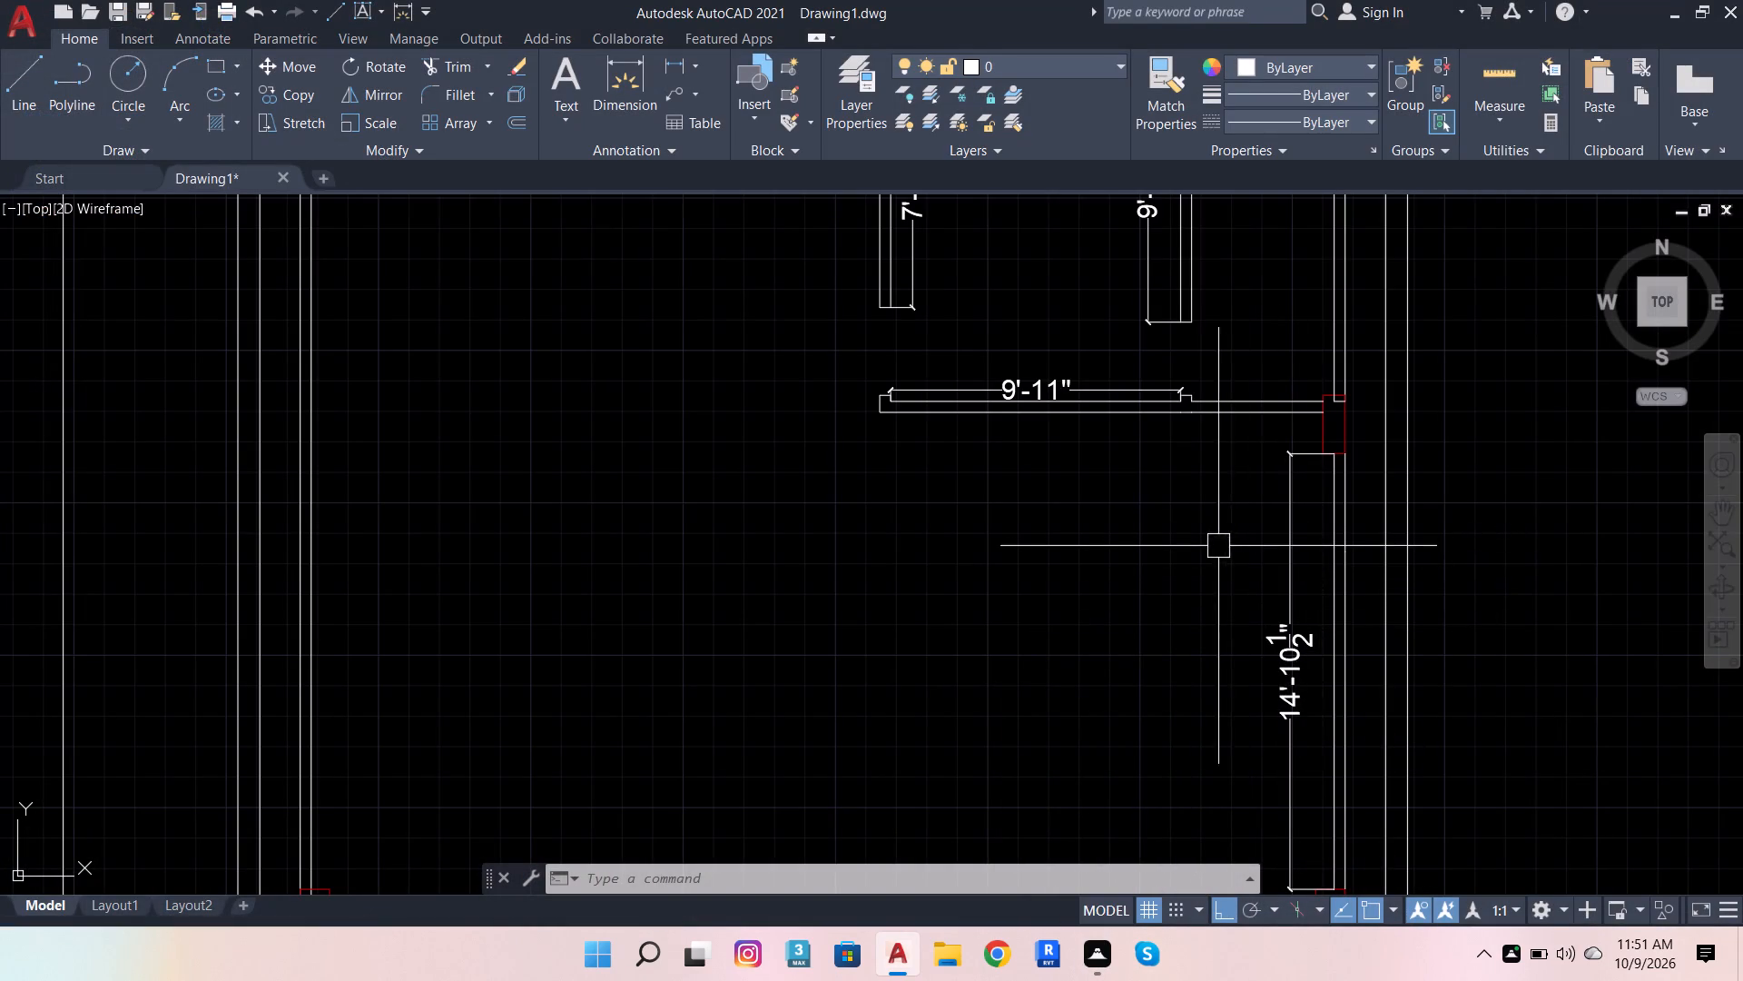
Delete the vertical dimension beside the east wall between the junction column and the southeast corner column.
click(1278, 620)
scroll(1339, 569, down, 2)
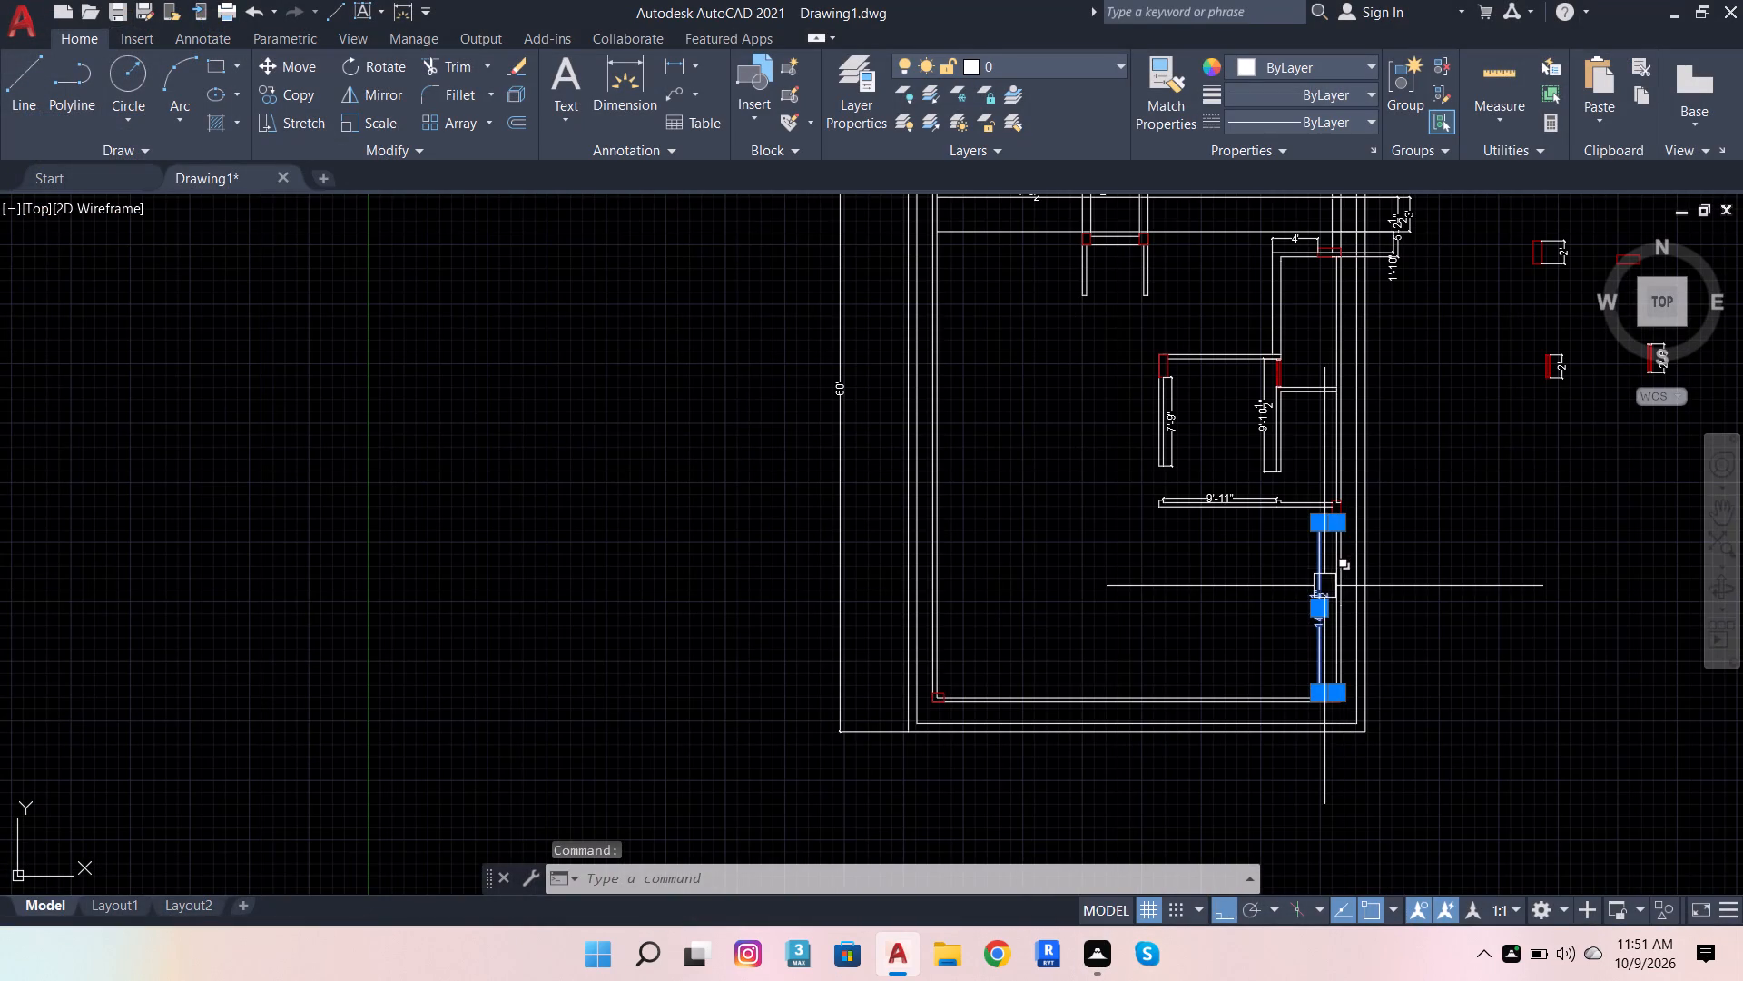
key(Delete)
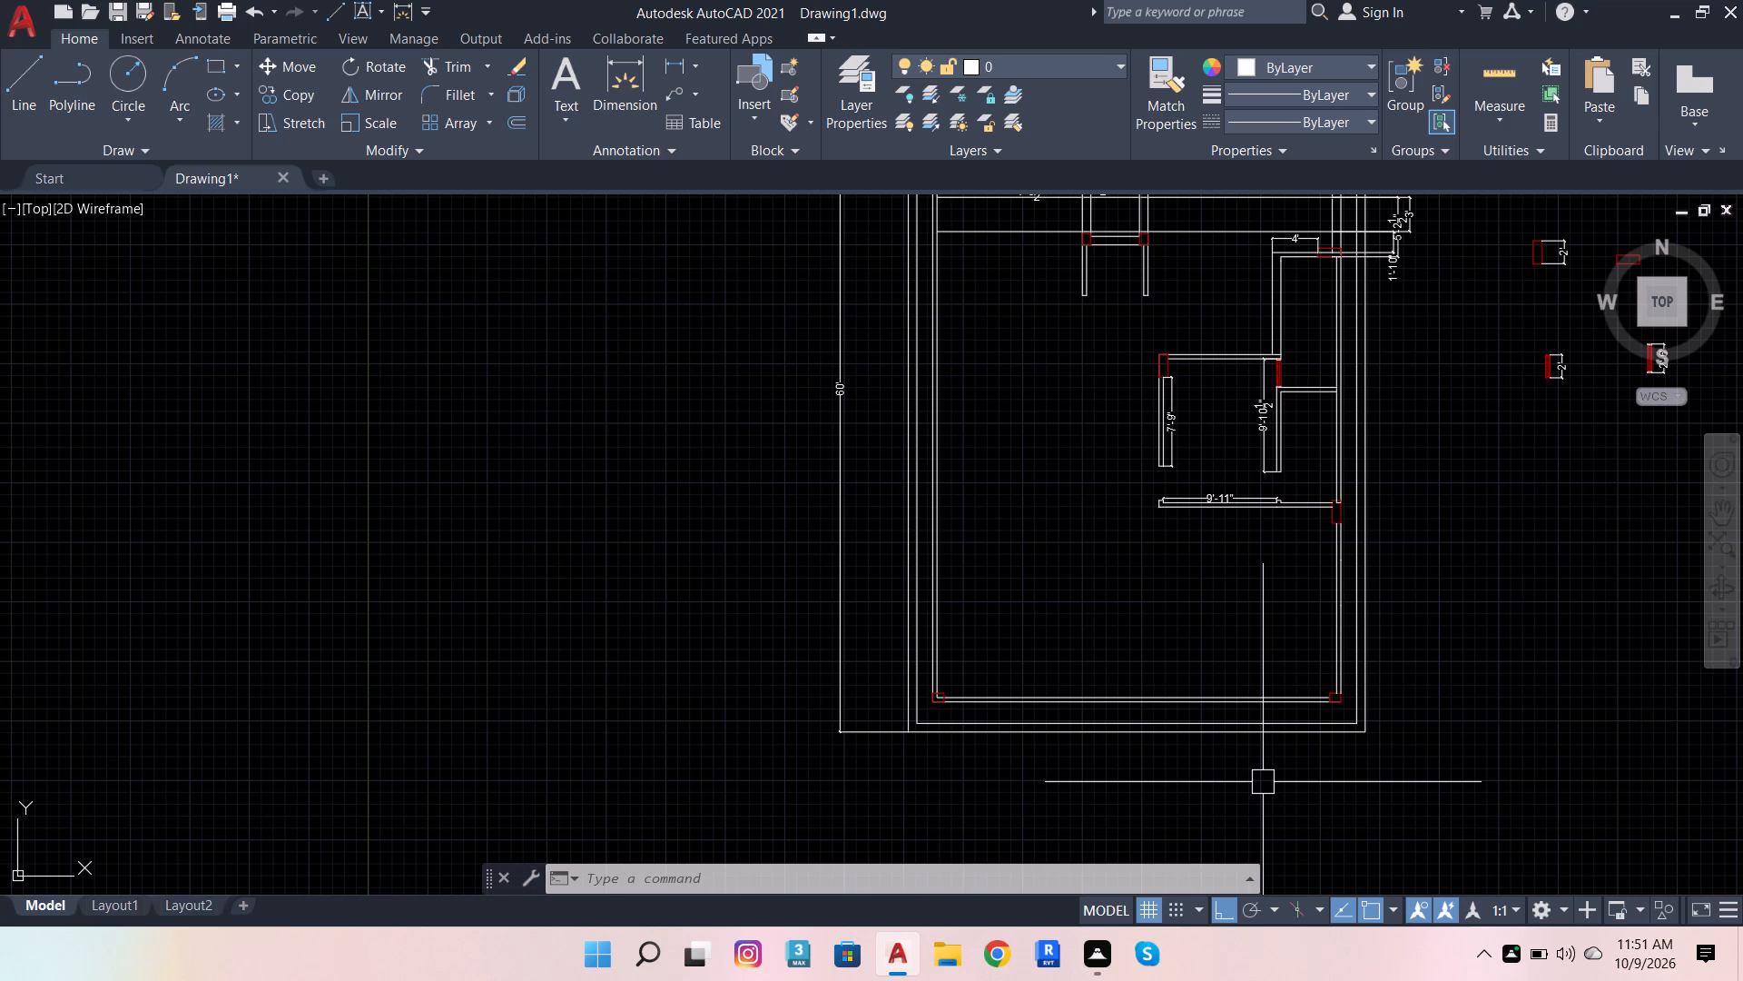
Extend the horizontal partition's west end line south to the south wall's inner line.
scroll(1311, 629, up, 2)
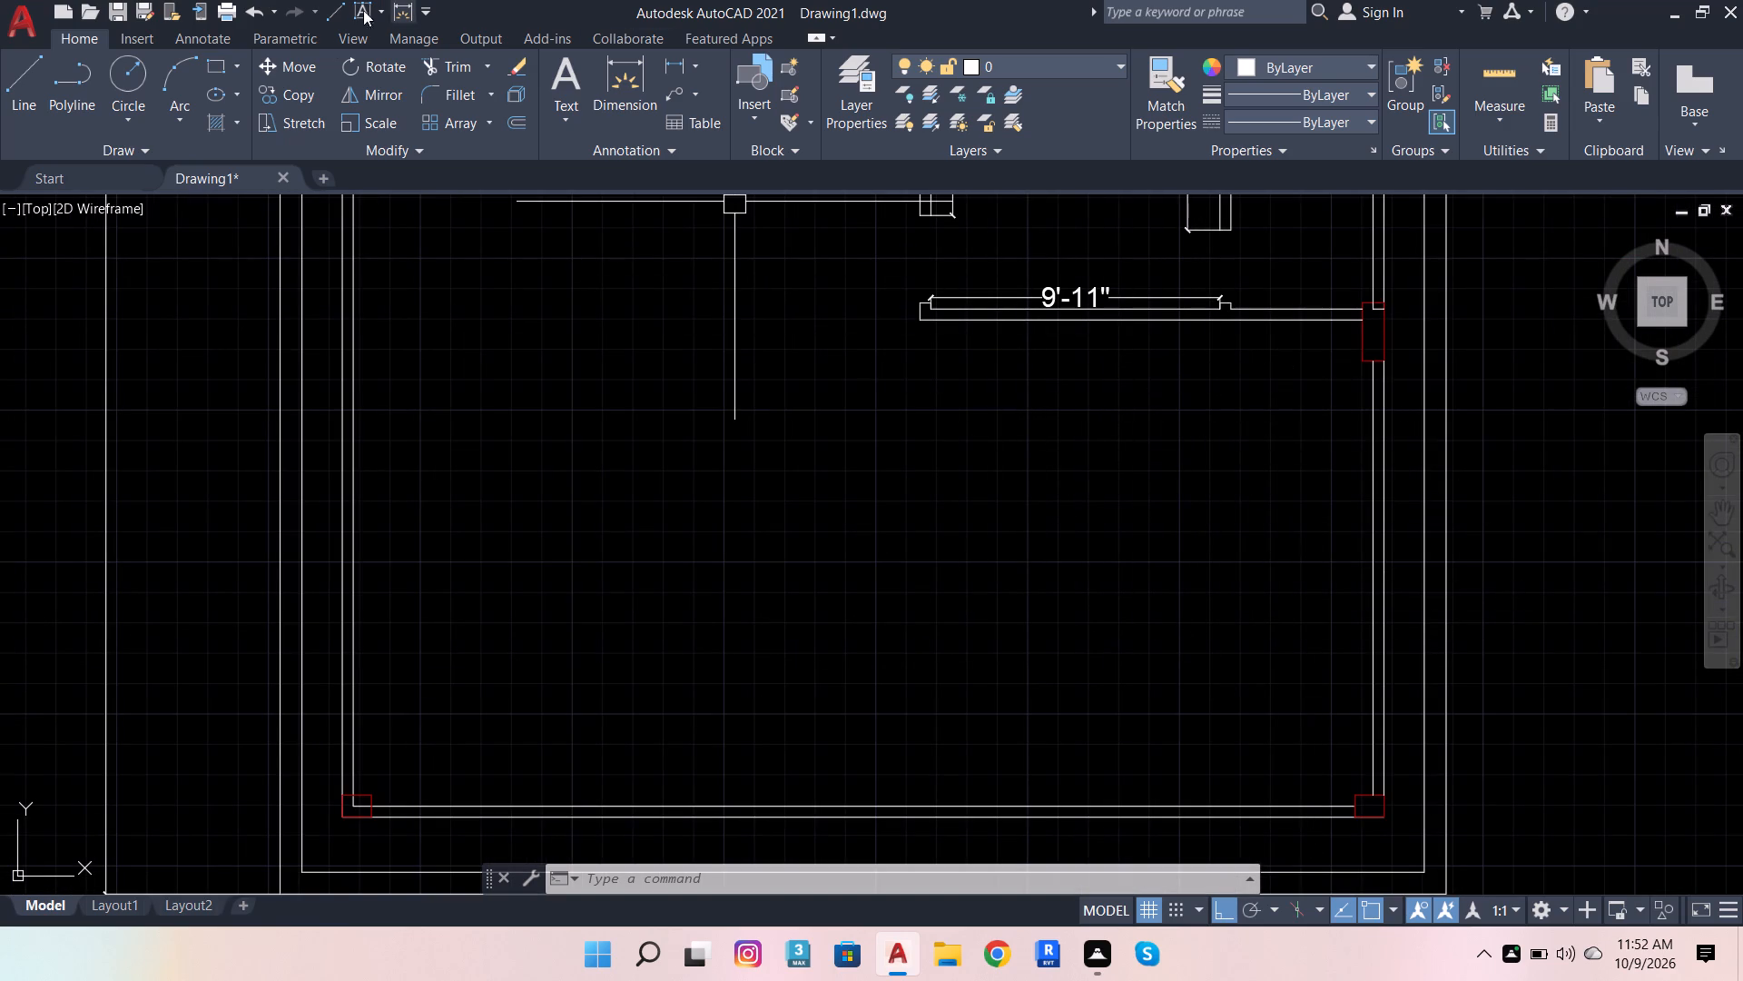
click(469, 63)
scroll(902, 328, up, 2)
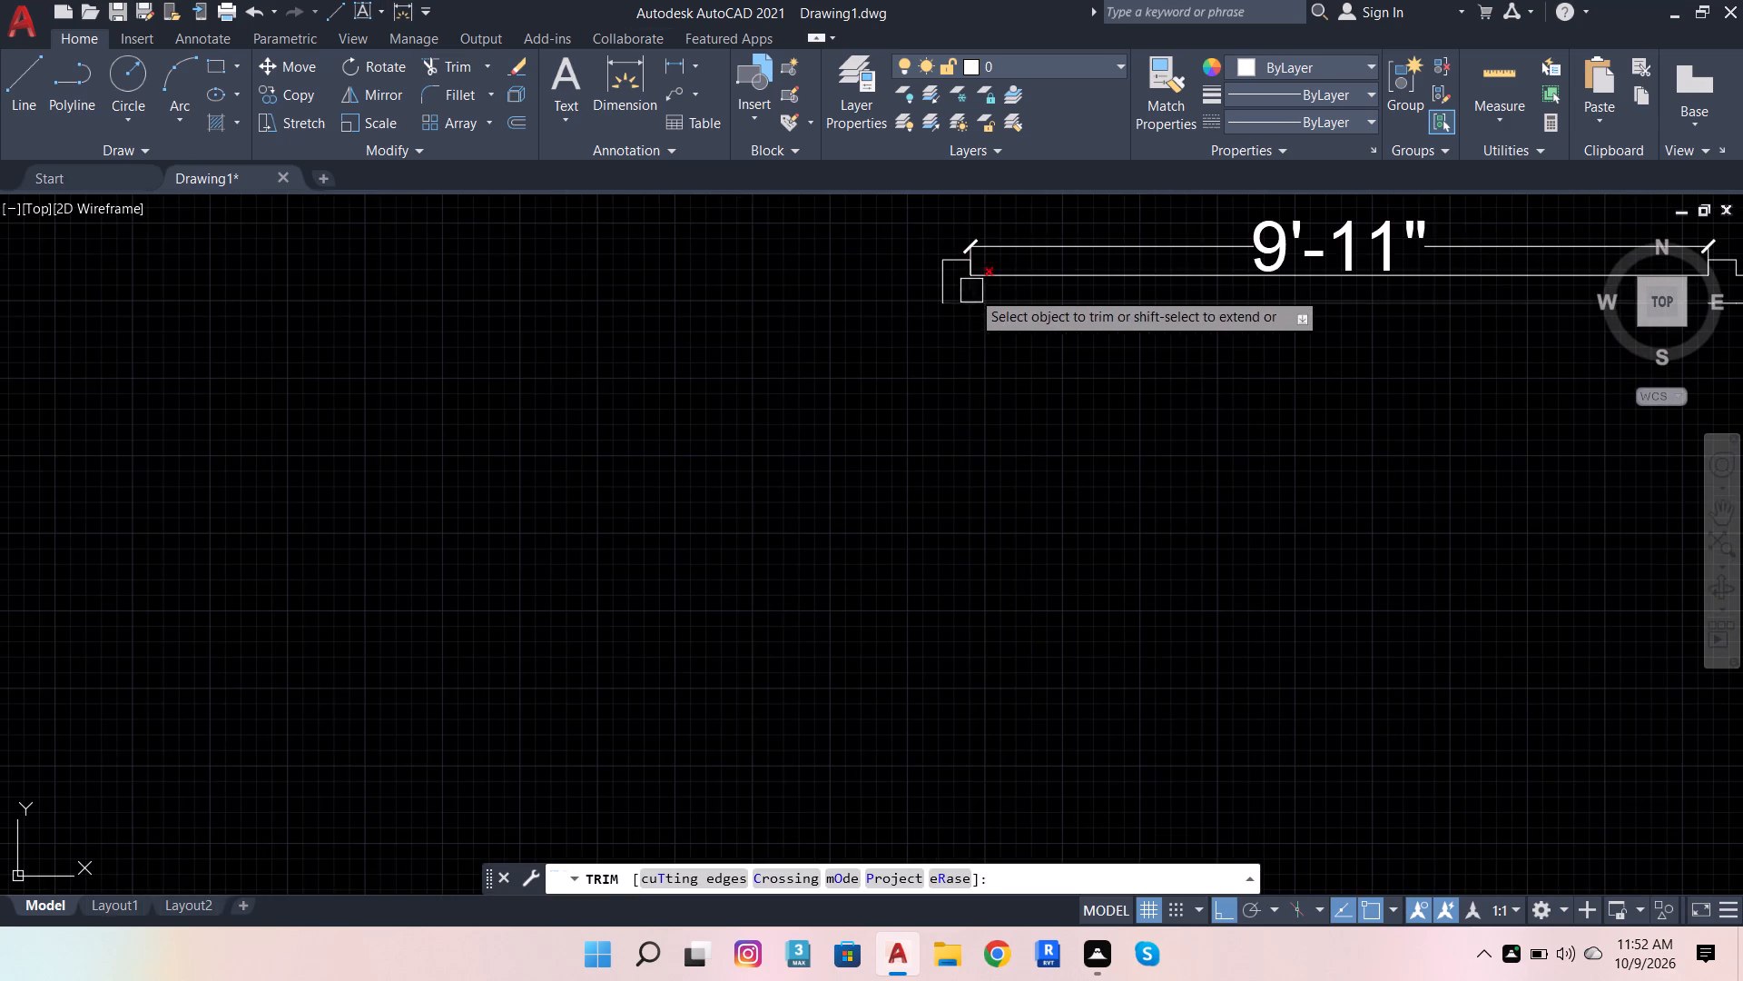
scroll(980, 278, up, 2)
scroll(972, 250, down, 5)
scroll(956, 331, up, 2)
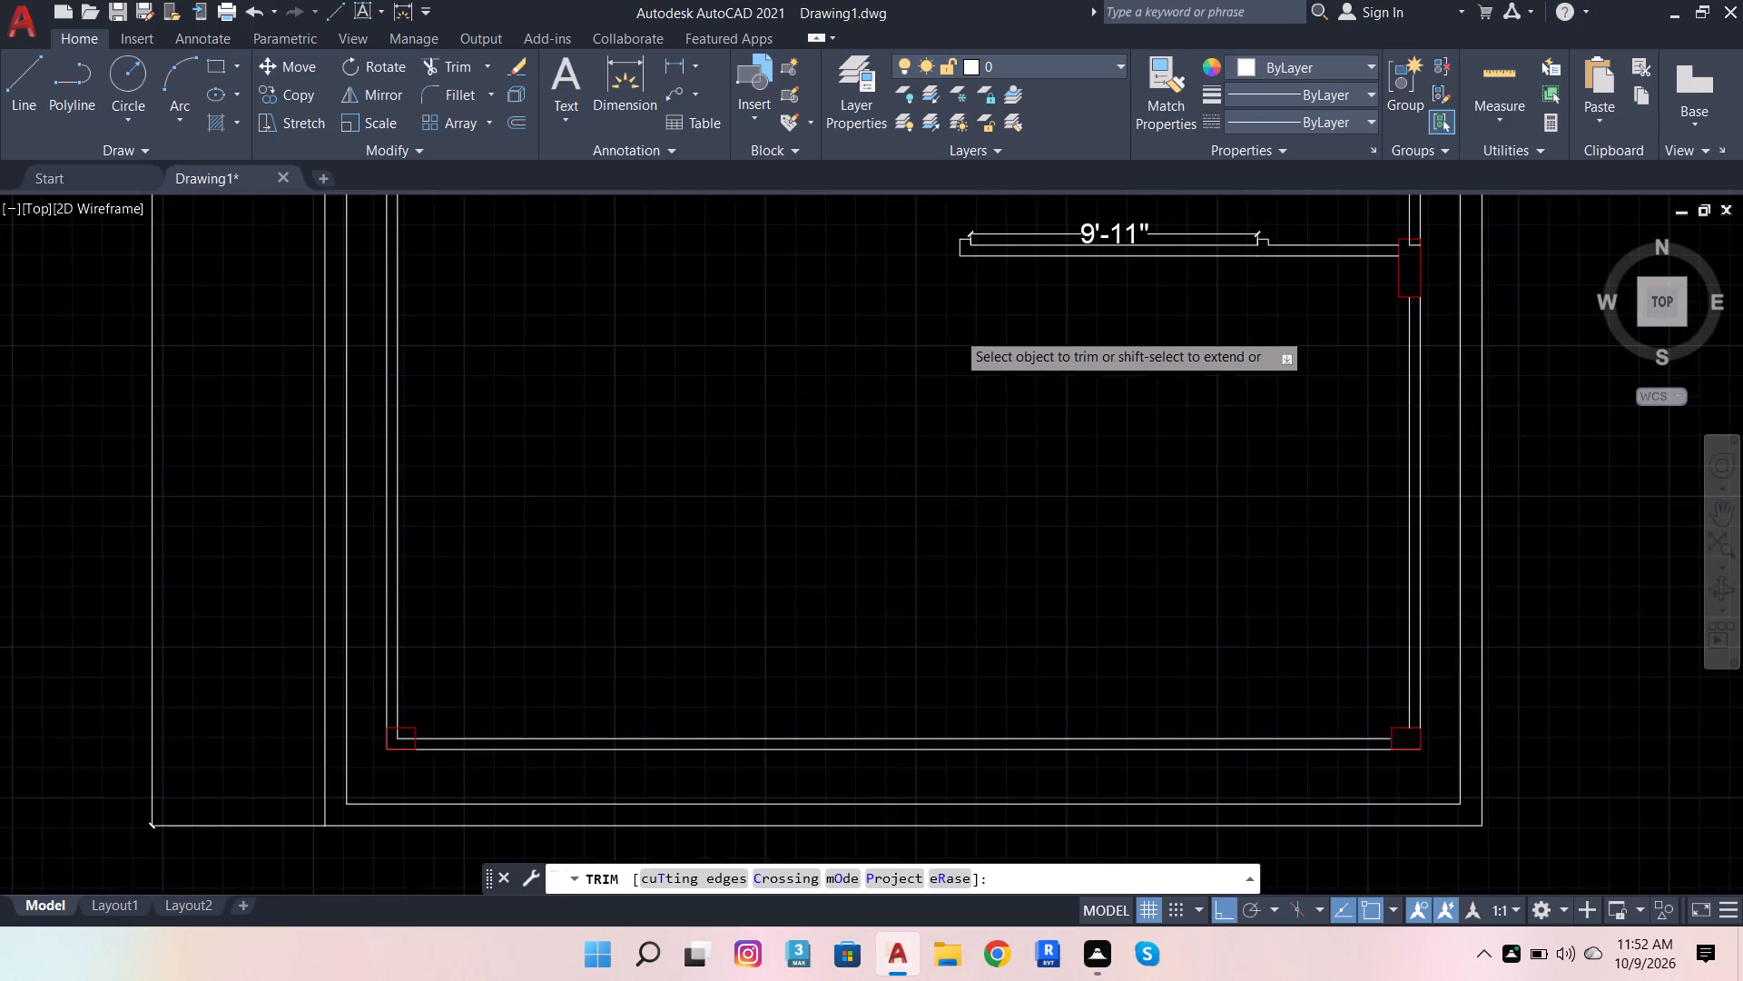
scroll(944, 352, down, 1)
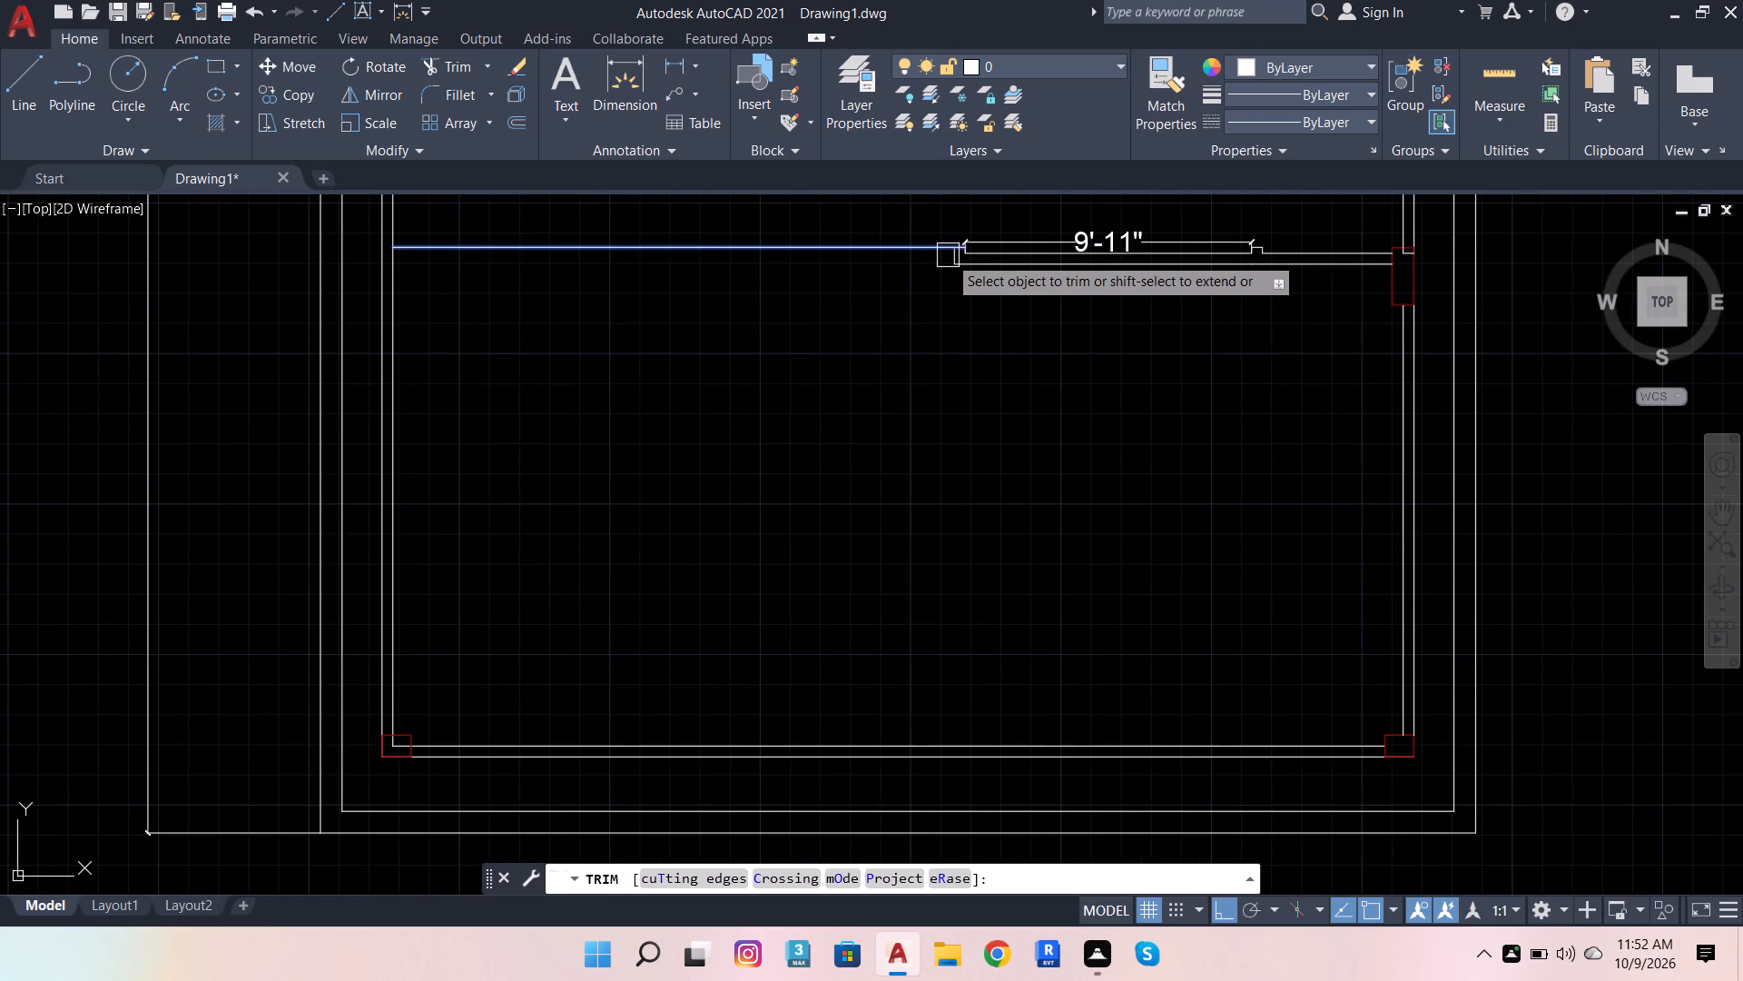
shift+click(946, 272)
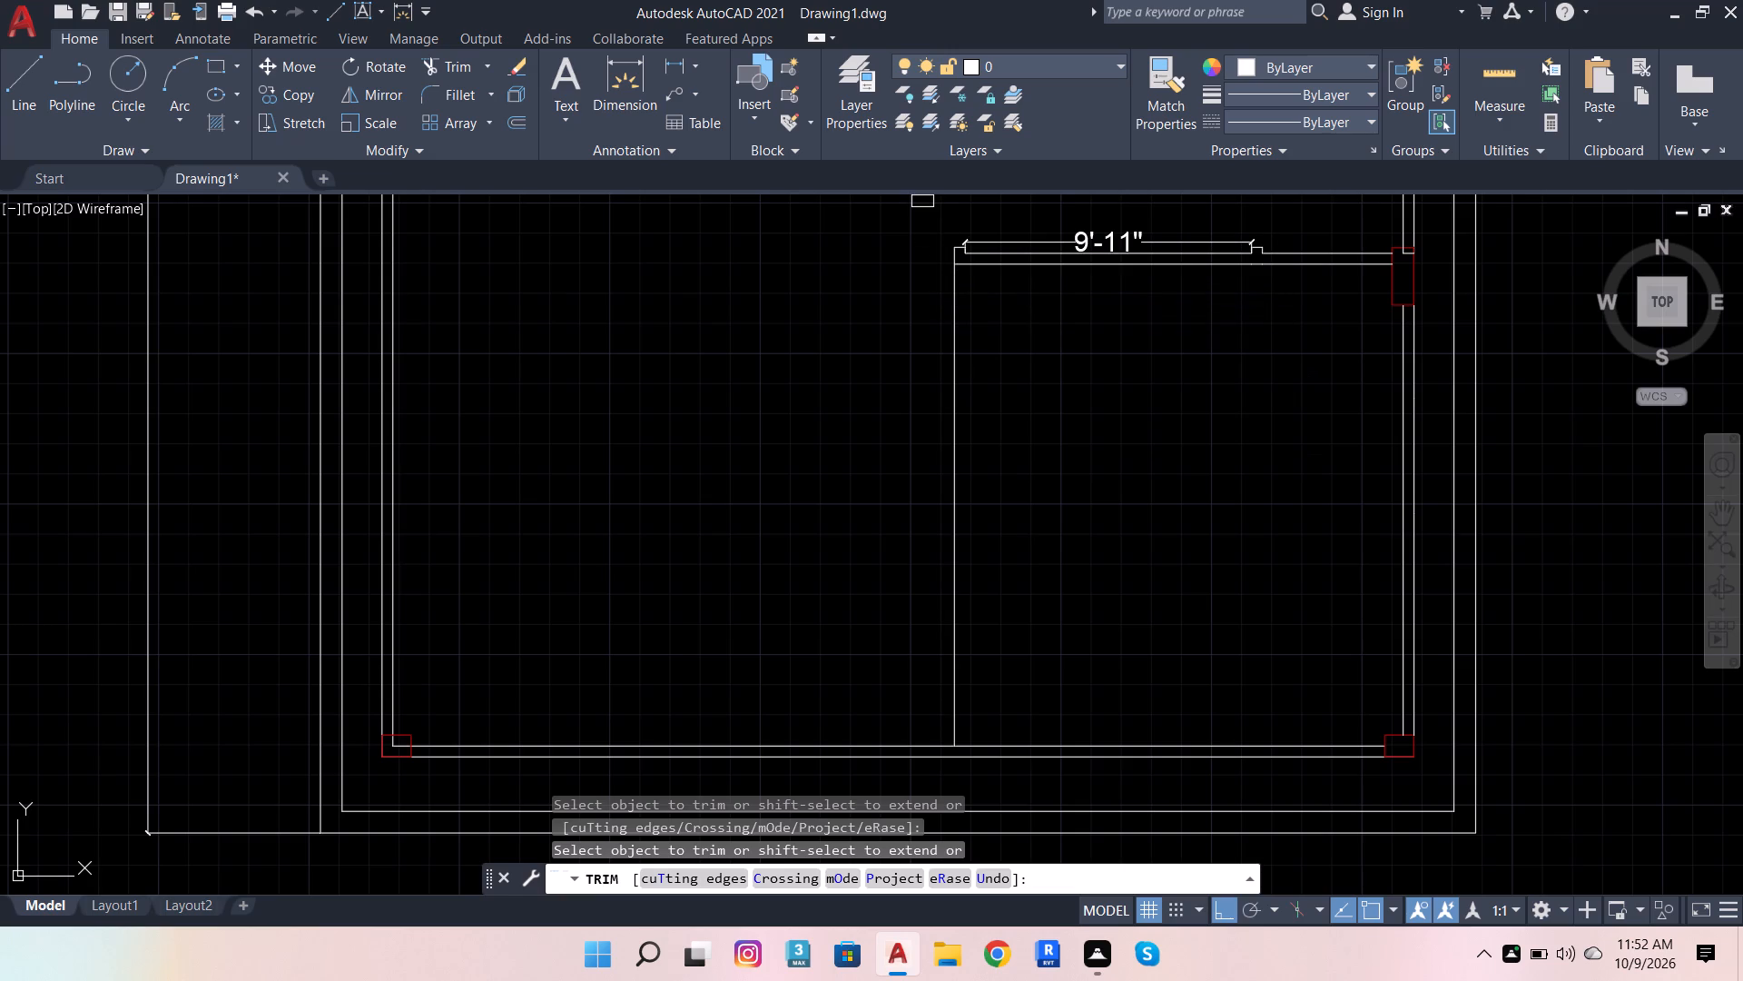
key(Escape)
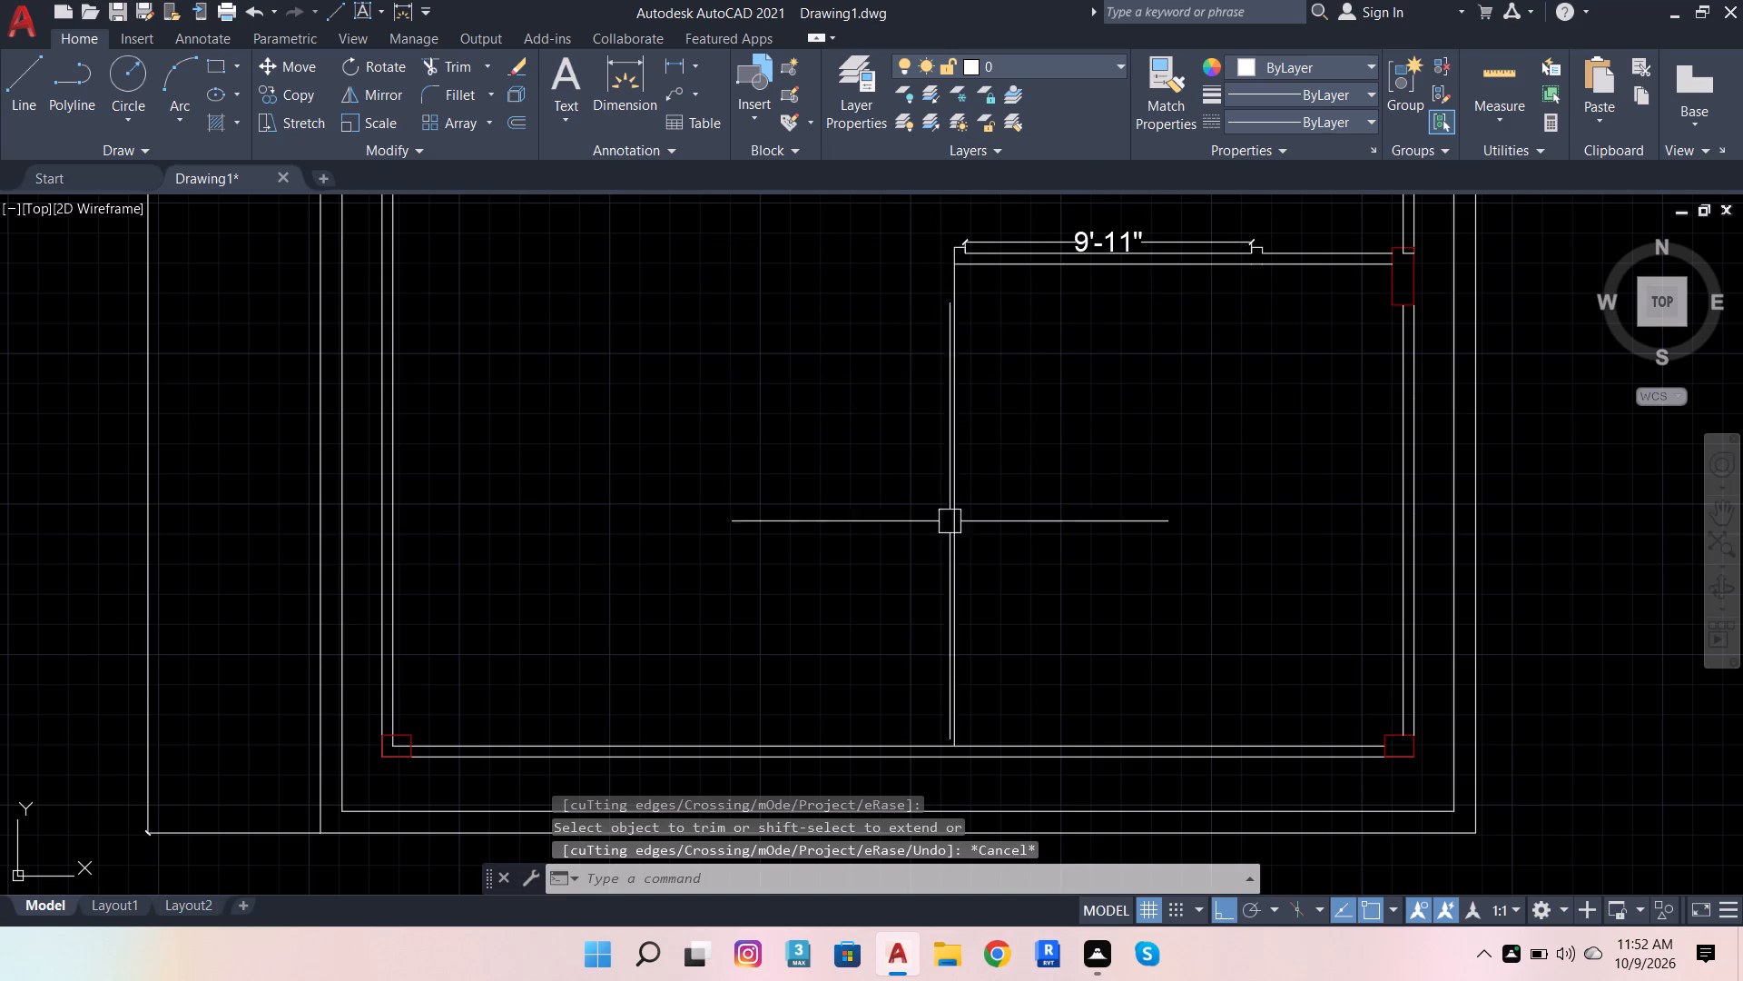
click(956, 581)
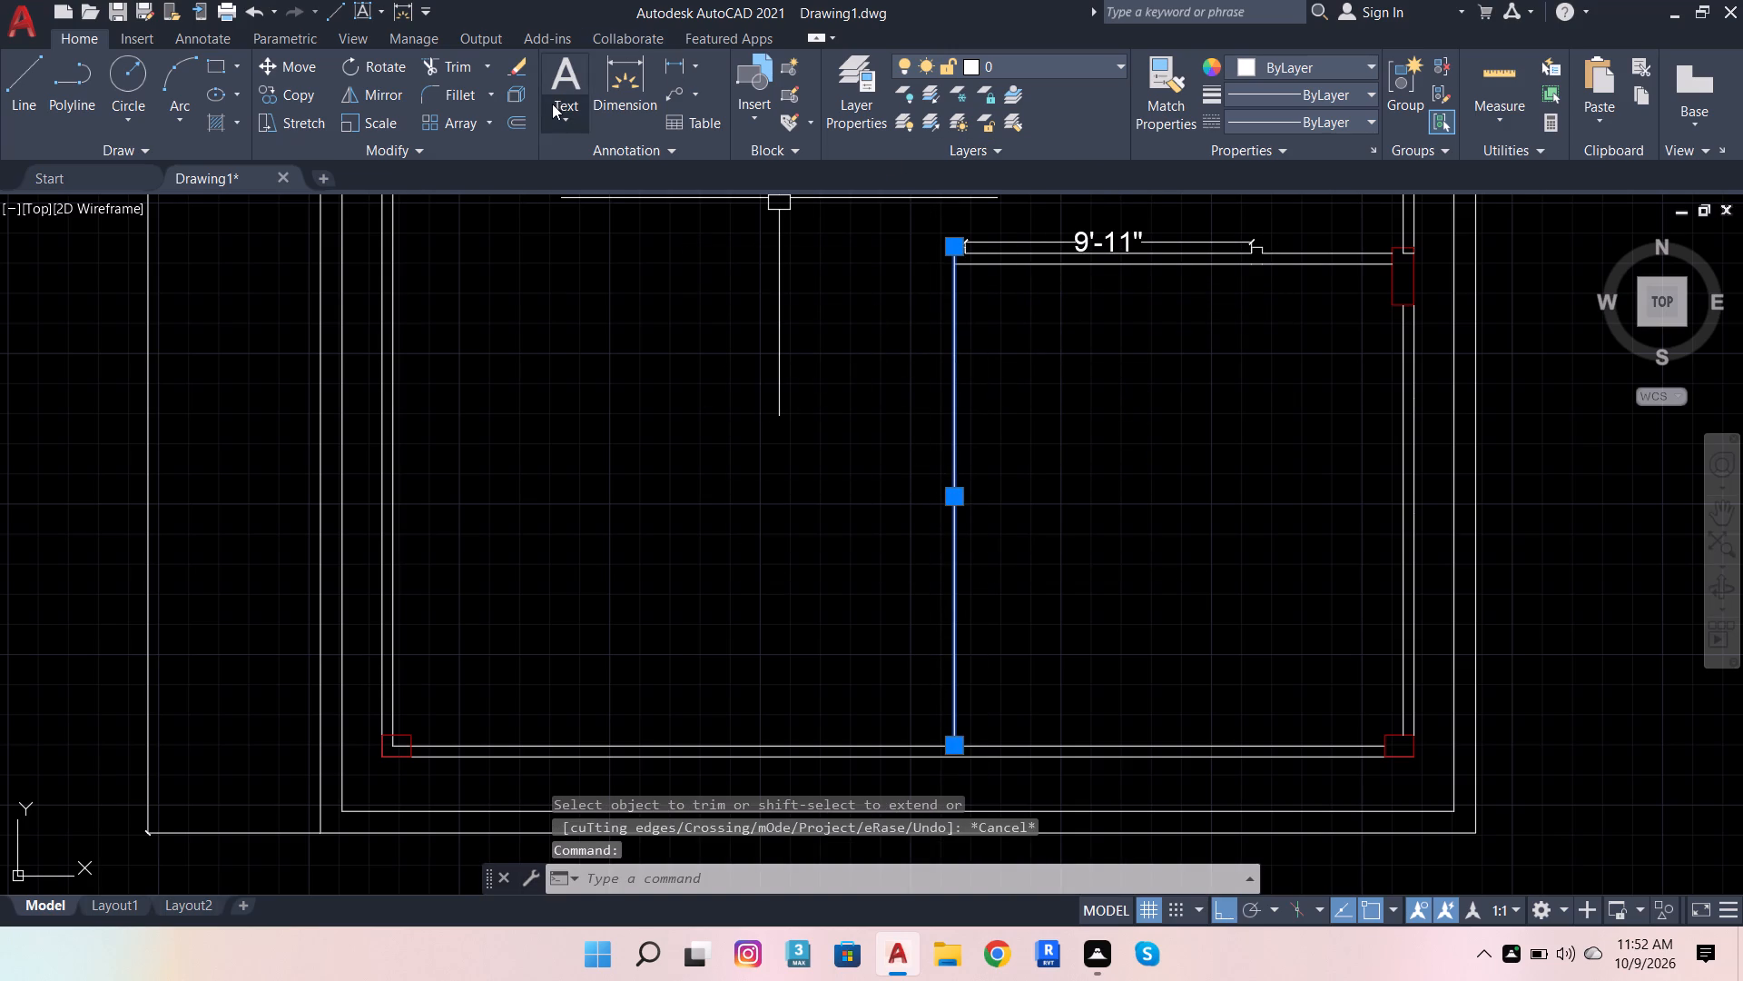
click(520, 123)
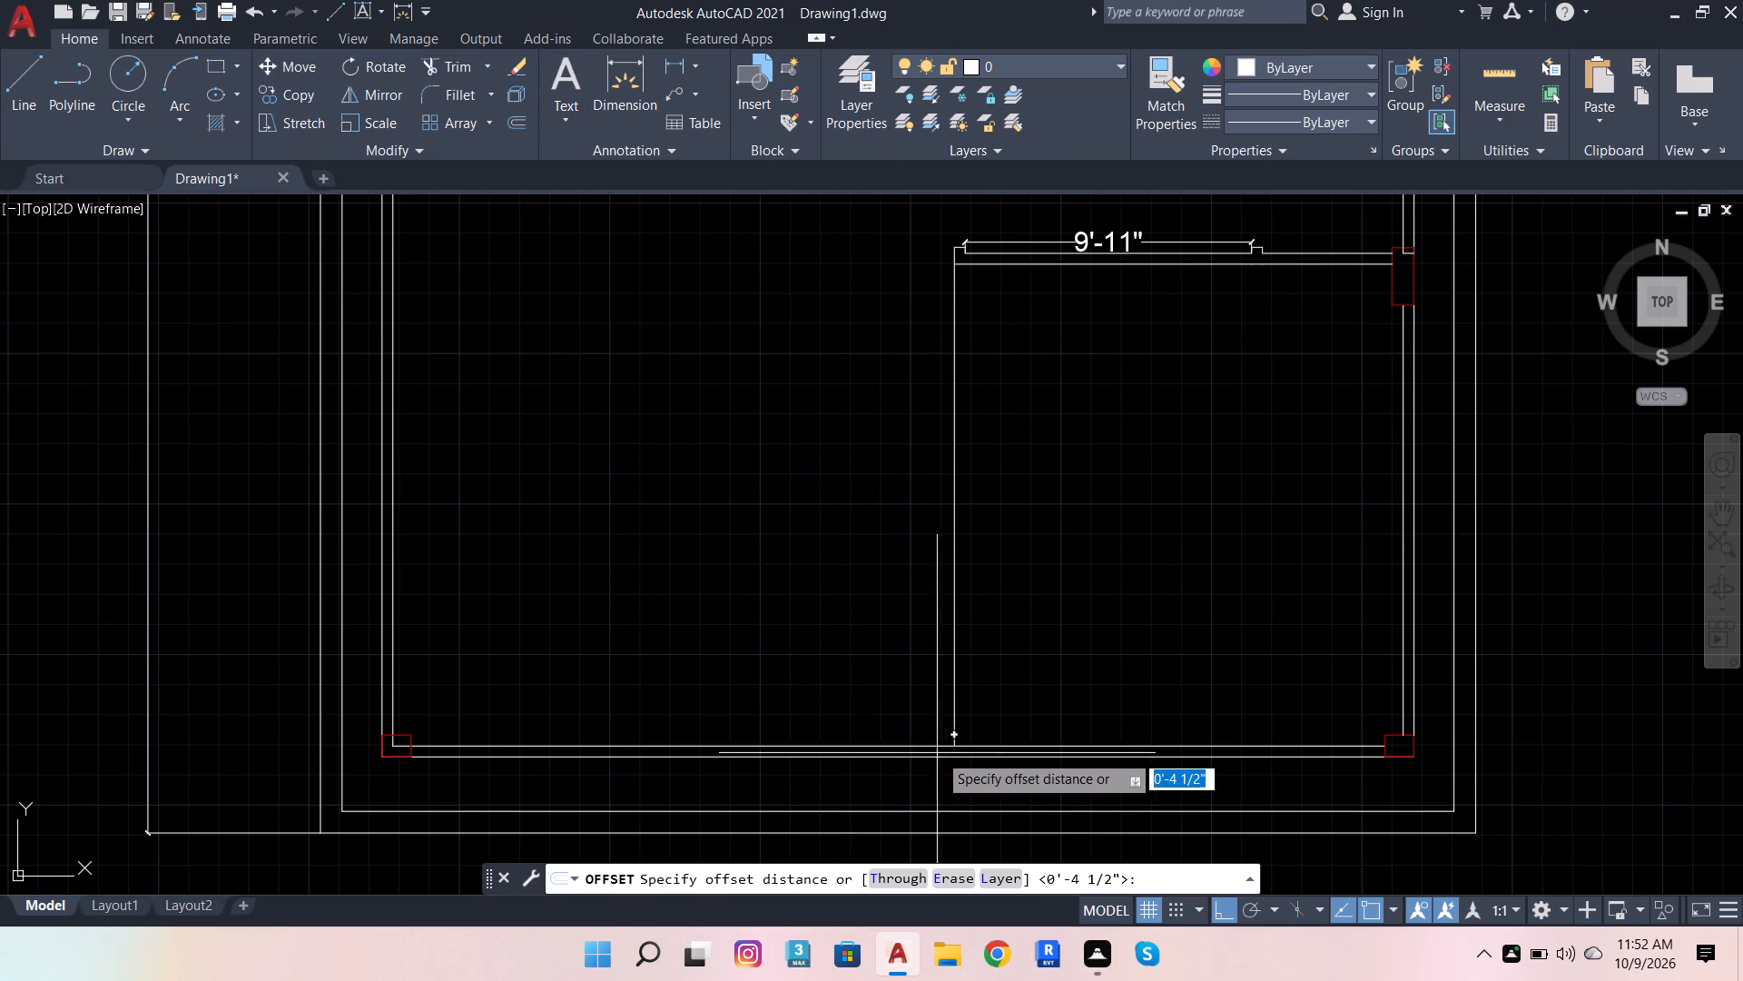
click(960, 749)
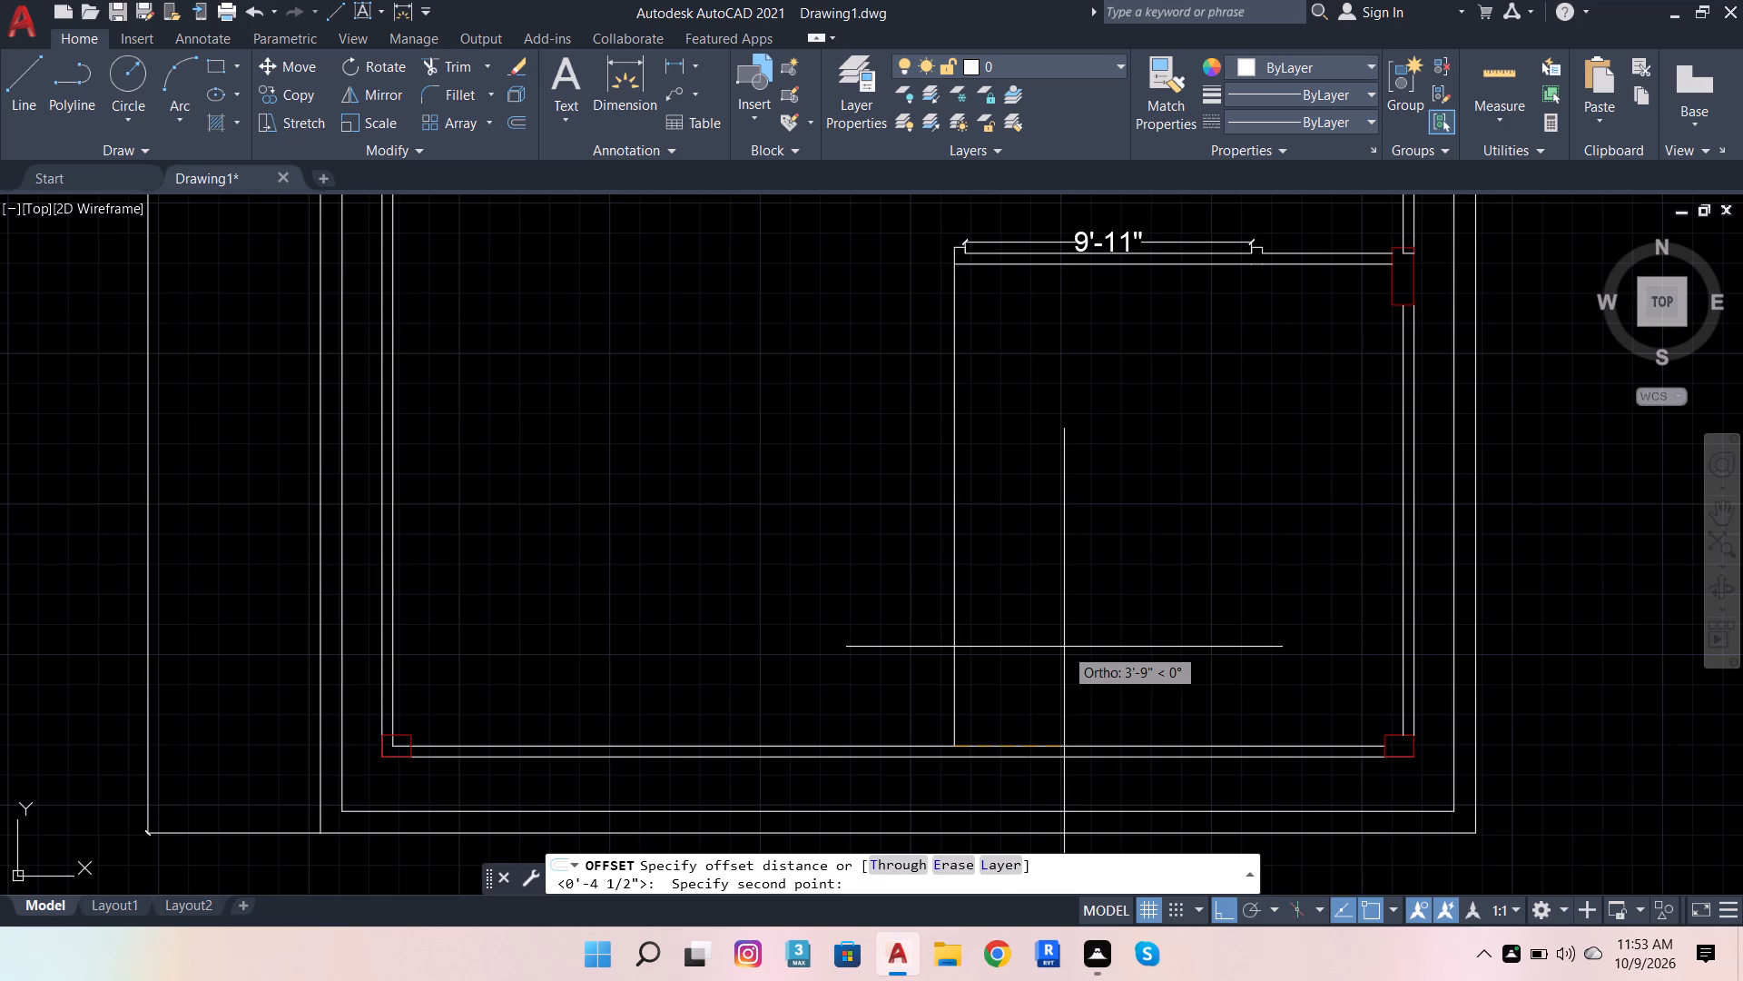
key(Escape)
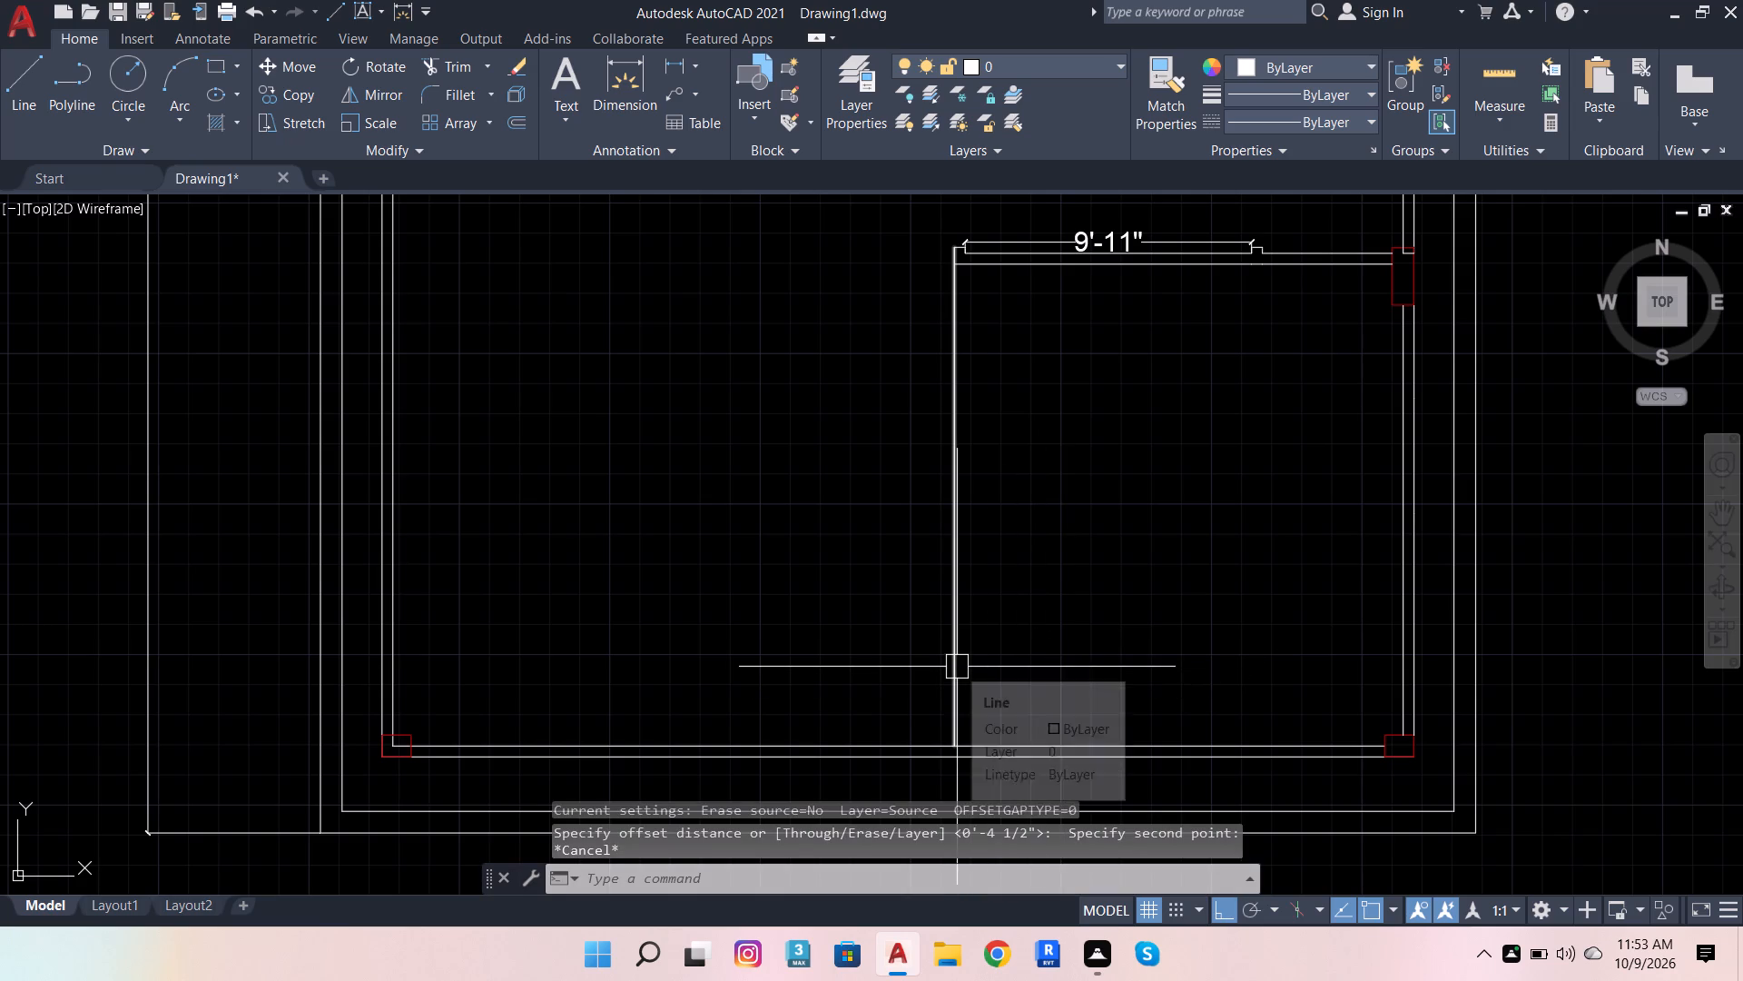
Offset the vertical partition line 4.5" to the east to form the second face of the partition wall.
click(959, 505)
click(514, 133)
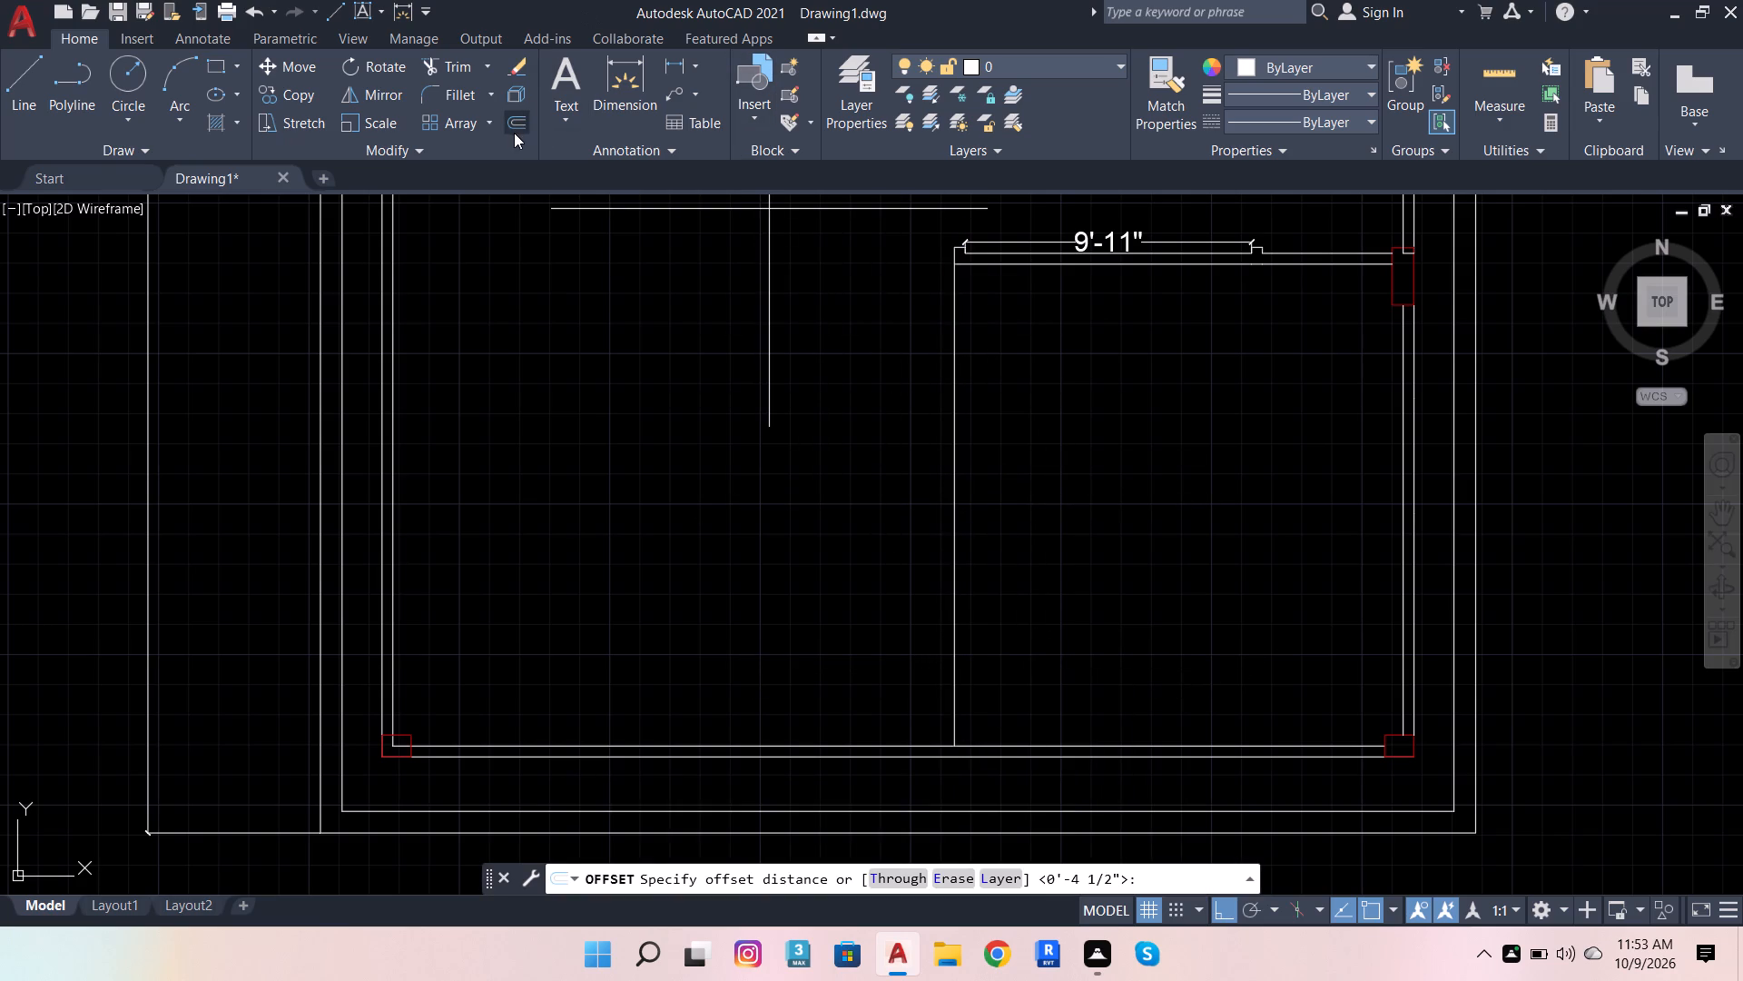
click(959, 745)
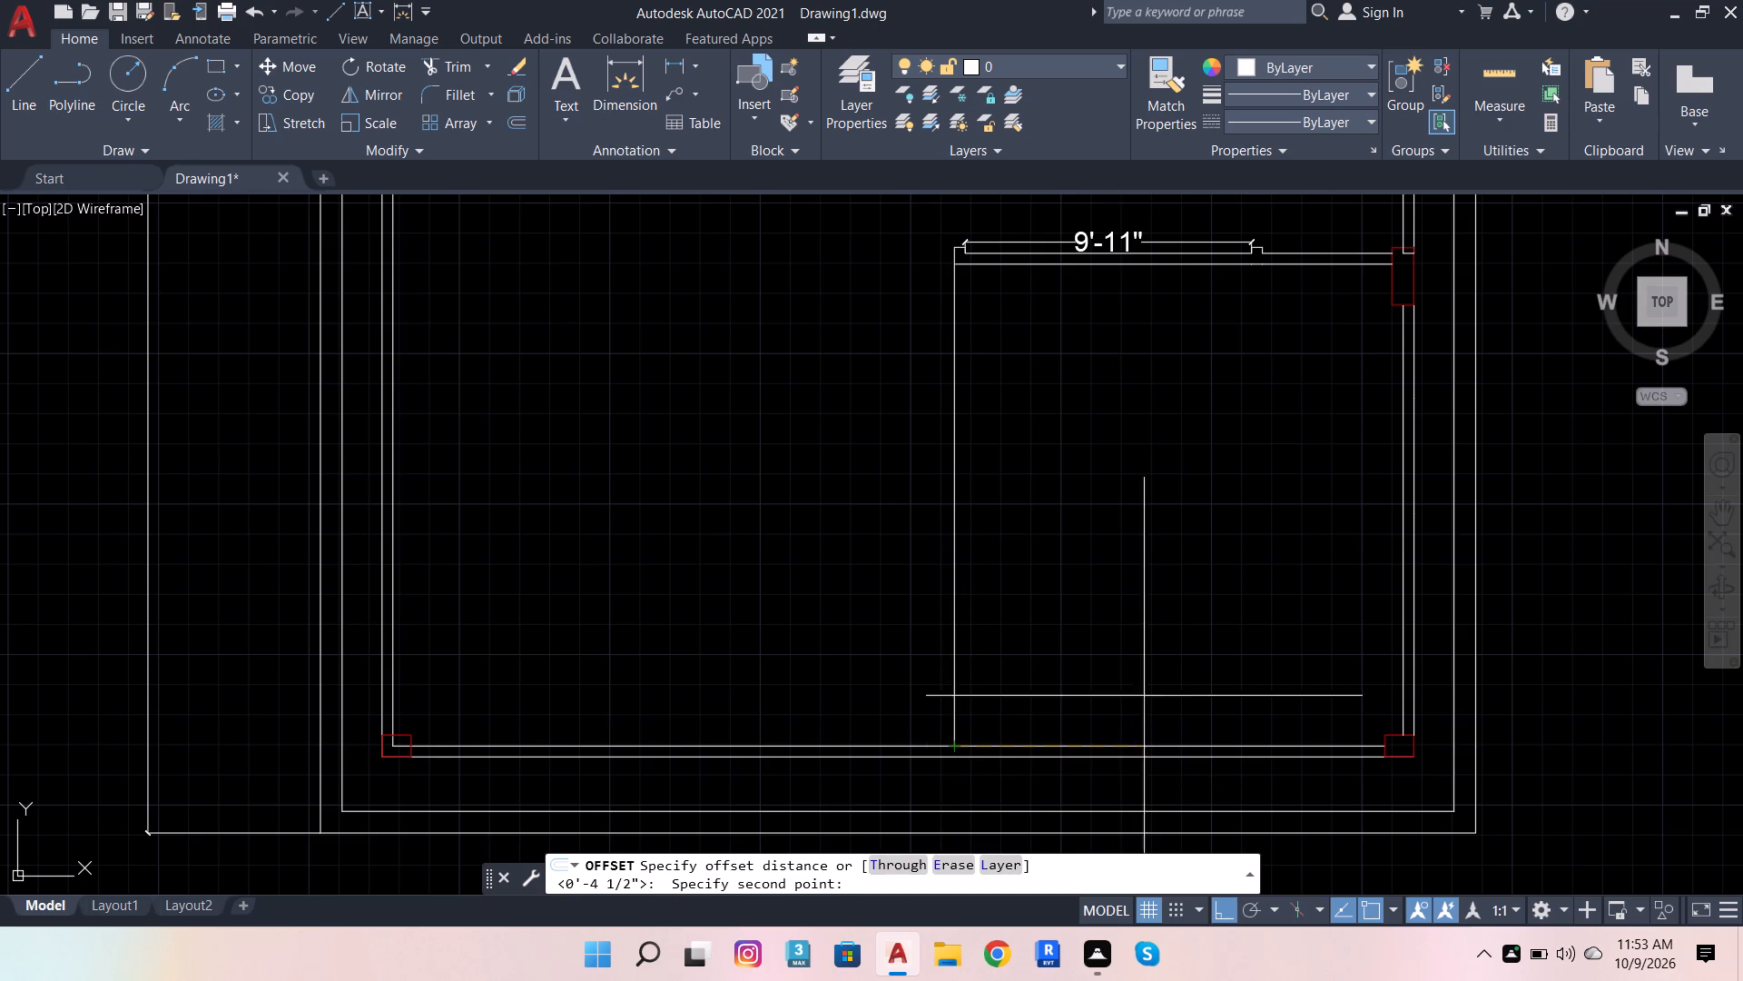
text(4.5)
key(Return)
click(1177, 678)
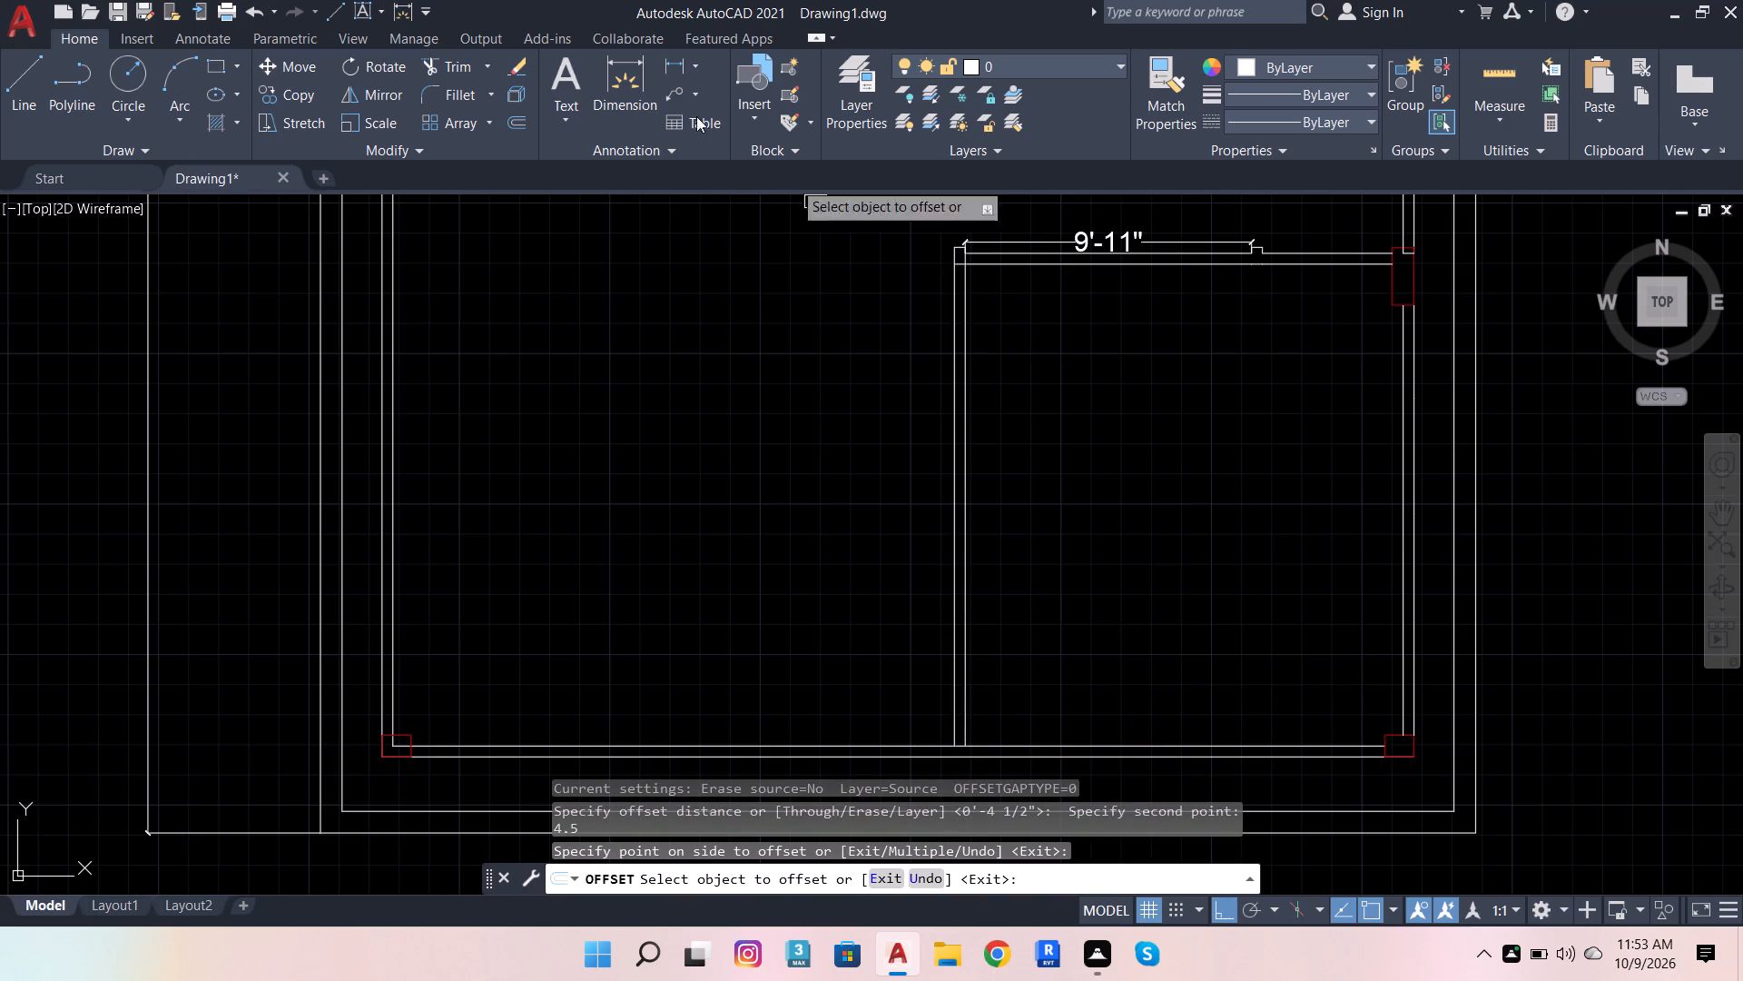
Trim the overlapping line ends where the vertical partition meets the west end of the horizontal partition.
click(471, 66)
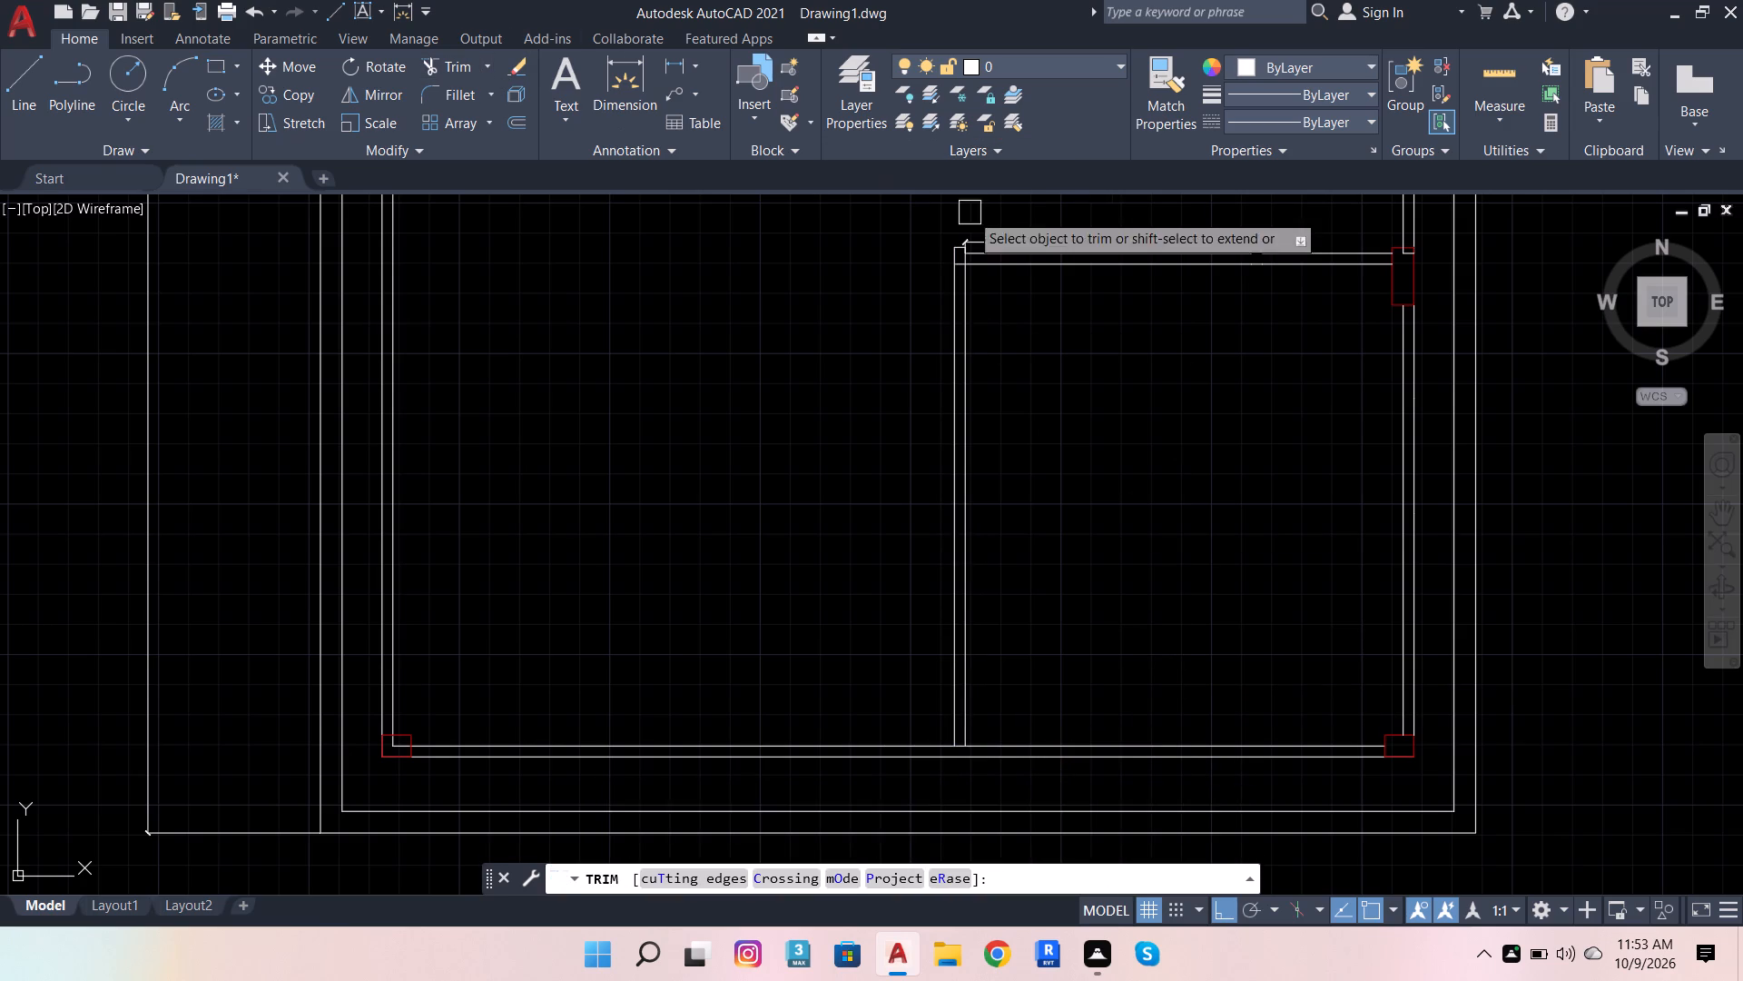
scroll(975, 224, up, 3)
scroll(917, 318, up, 1)
click(914, 321)
scroll(997, 374, down, 2)
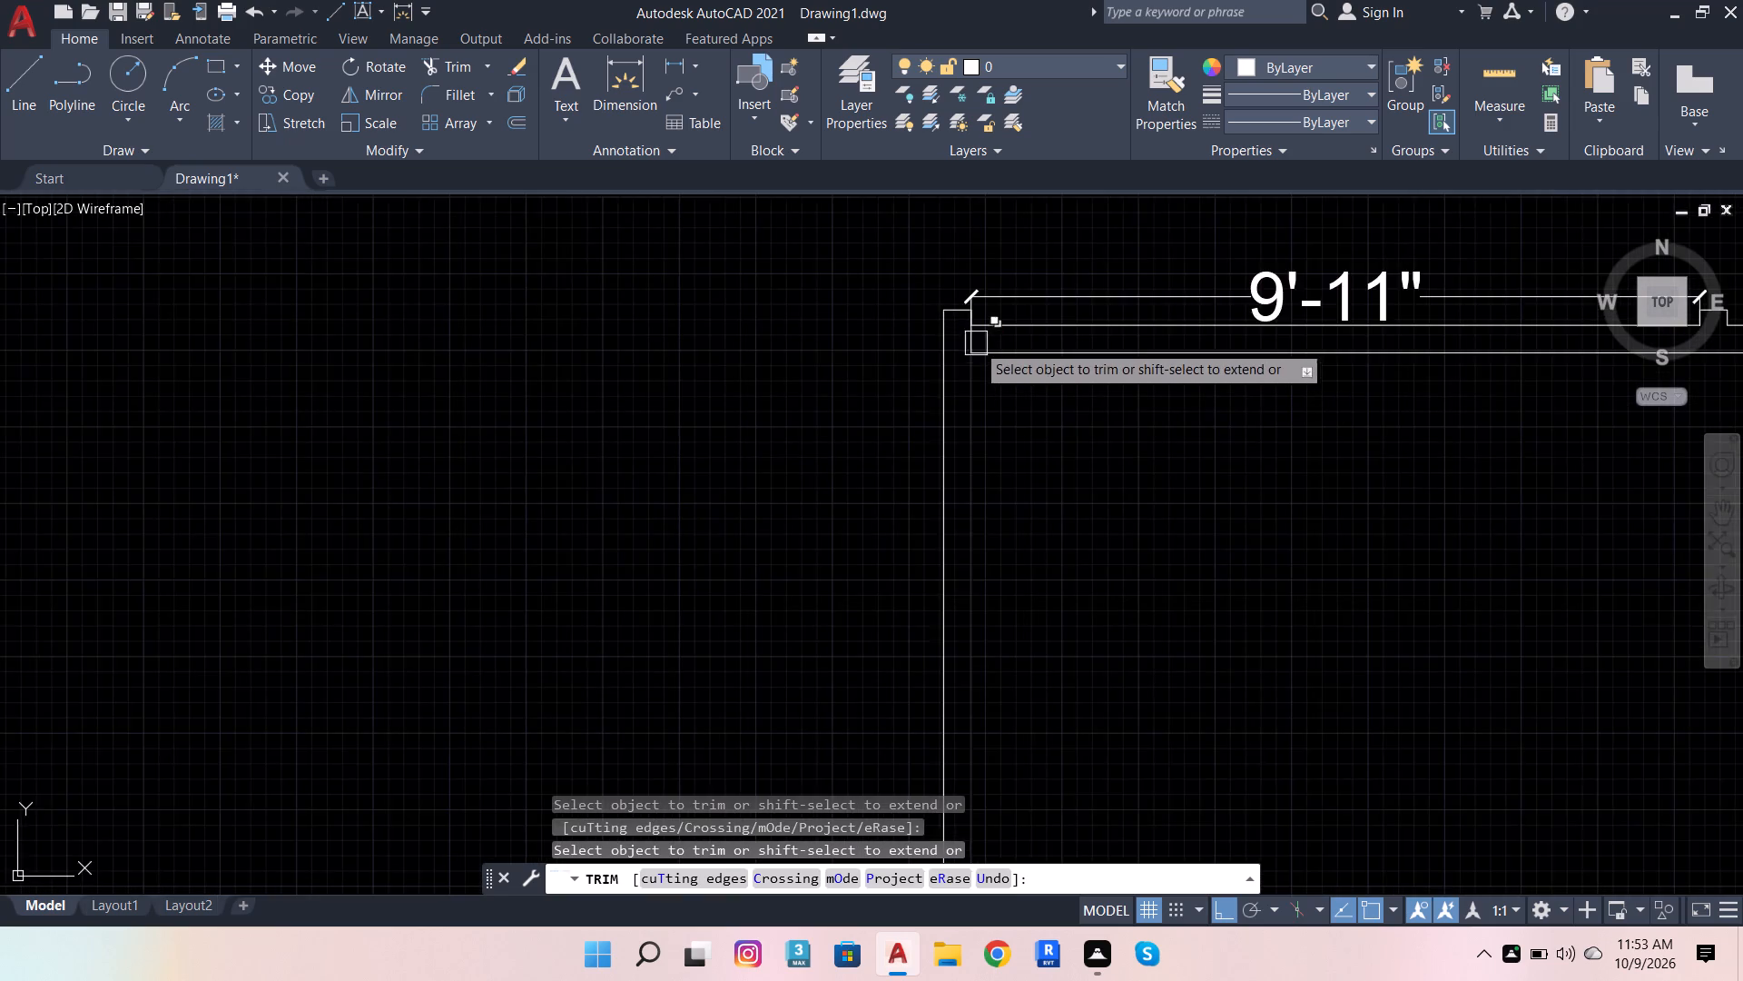
scroll(973, 339, up, 3)
click(973, 339)
click(921, 329)
scroll(950, 370, down, 3)
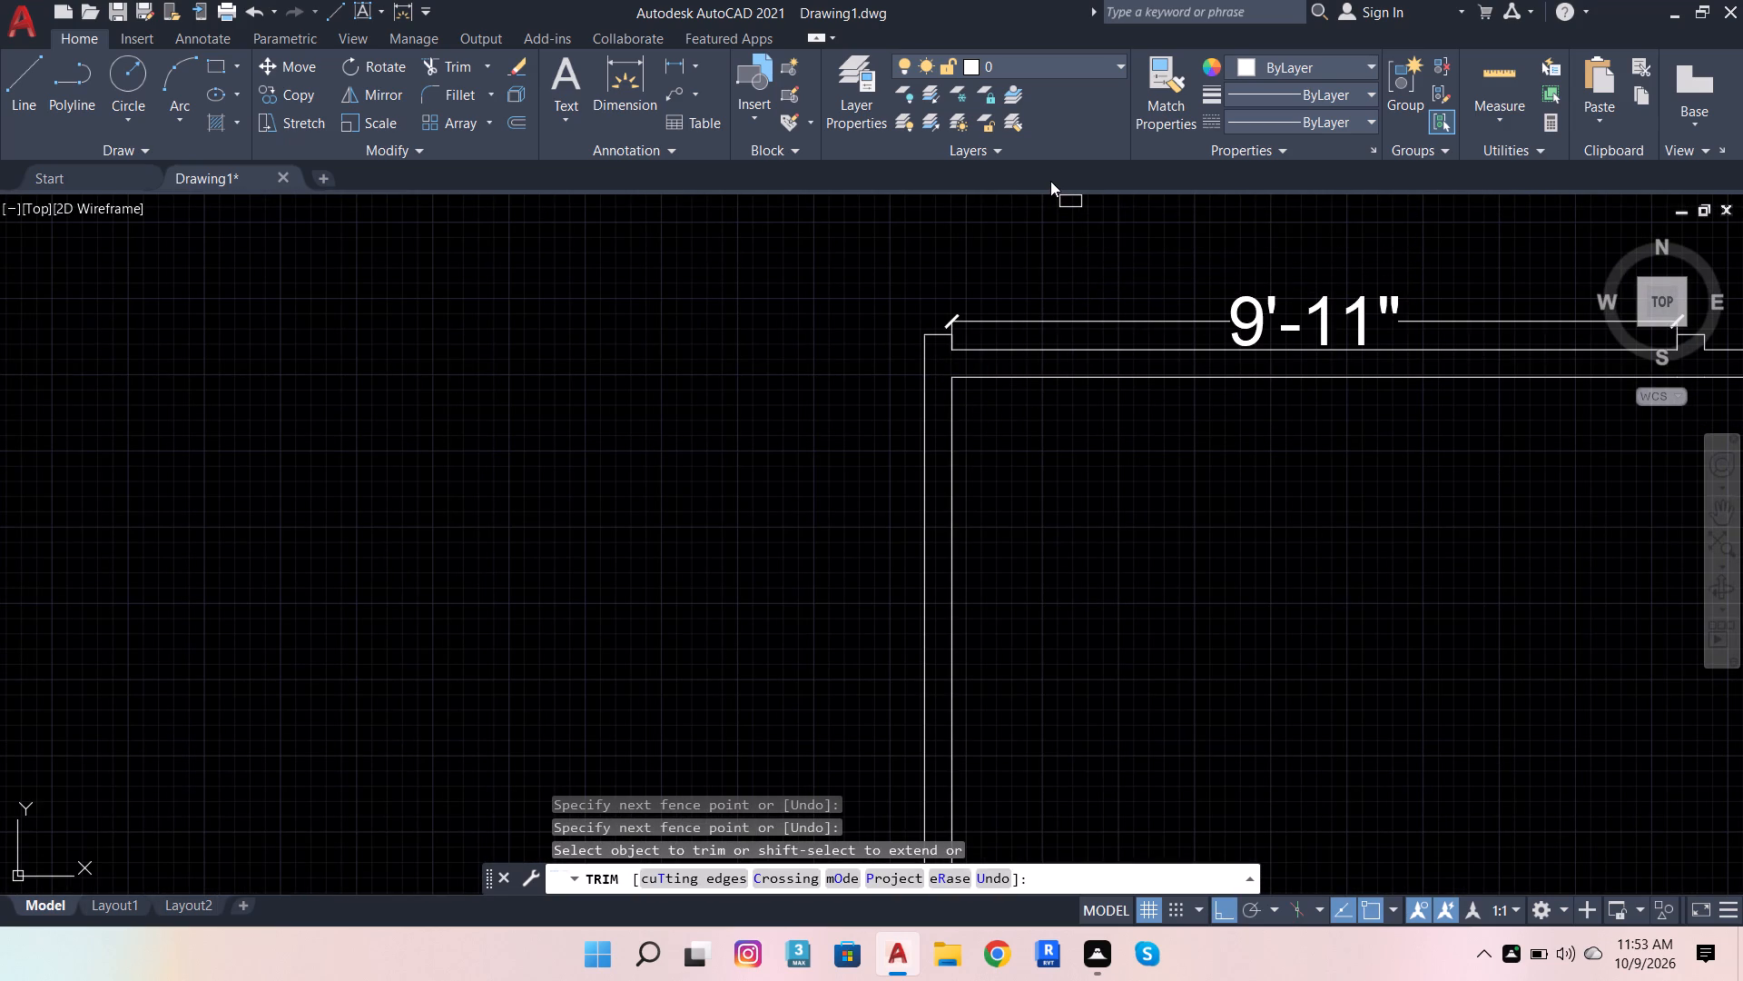
Trim the south wall's inner line between the two faces of the vertical partition.
scroll(1079, 406, down, 4)
scroll(1029, 660, up, 2)
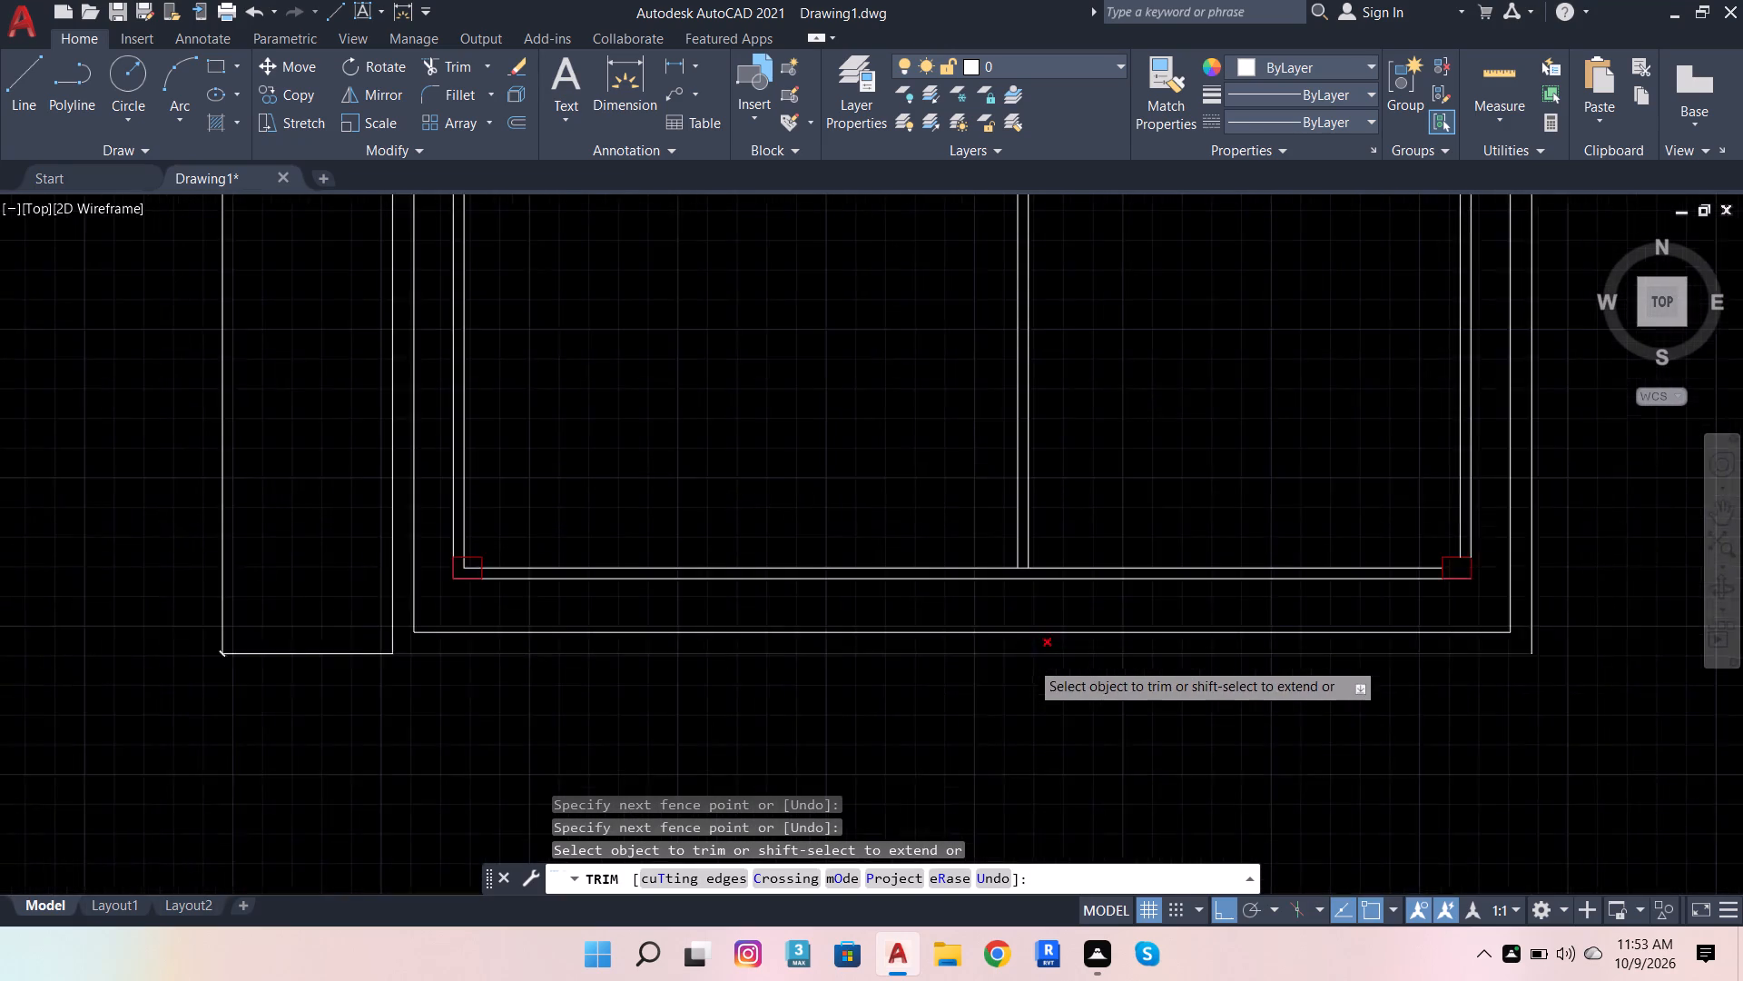
scroll(1029, 659, up, 1)
scroll(1016, 541, up, 4)
click(1047, 381)
scroll(989, 506, down, 7)
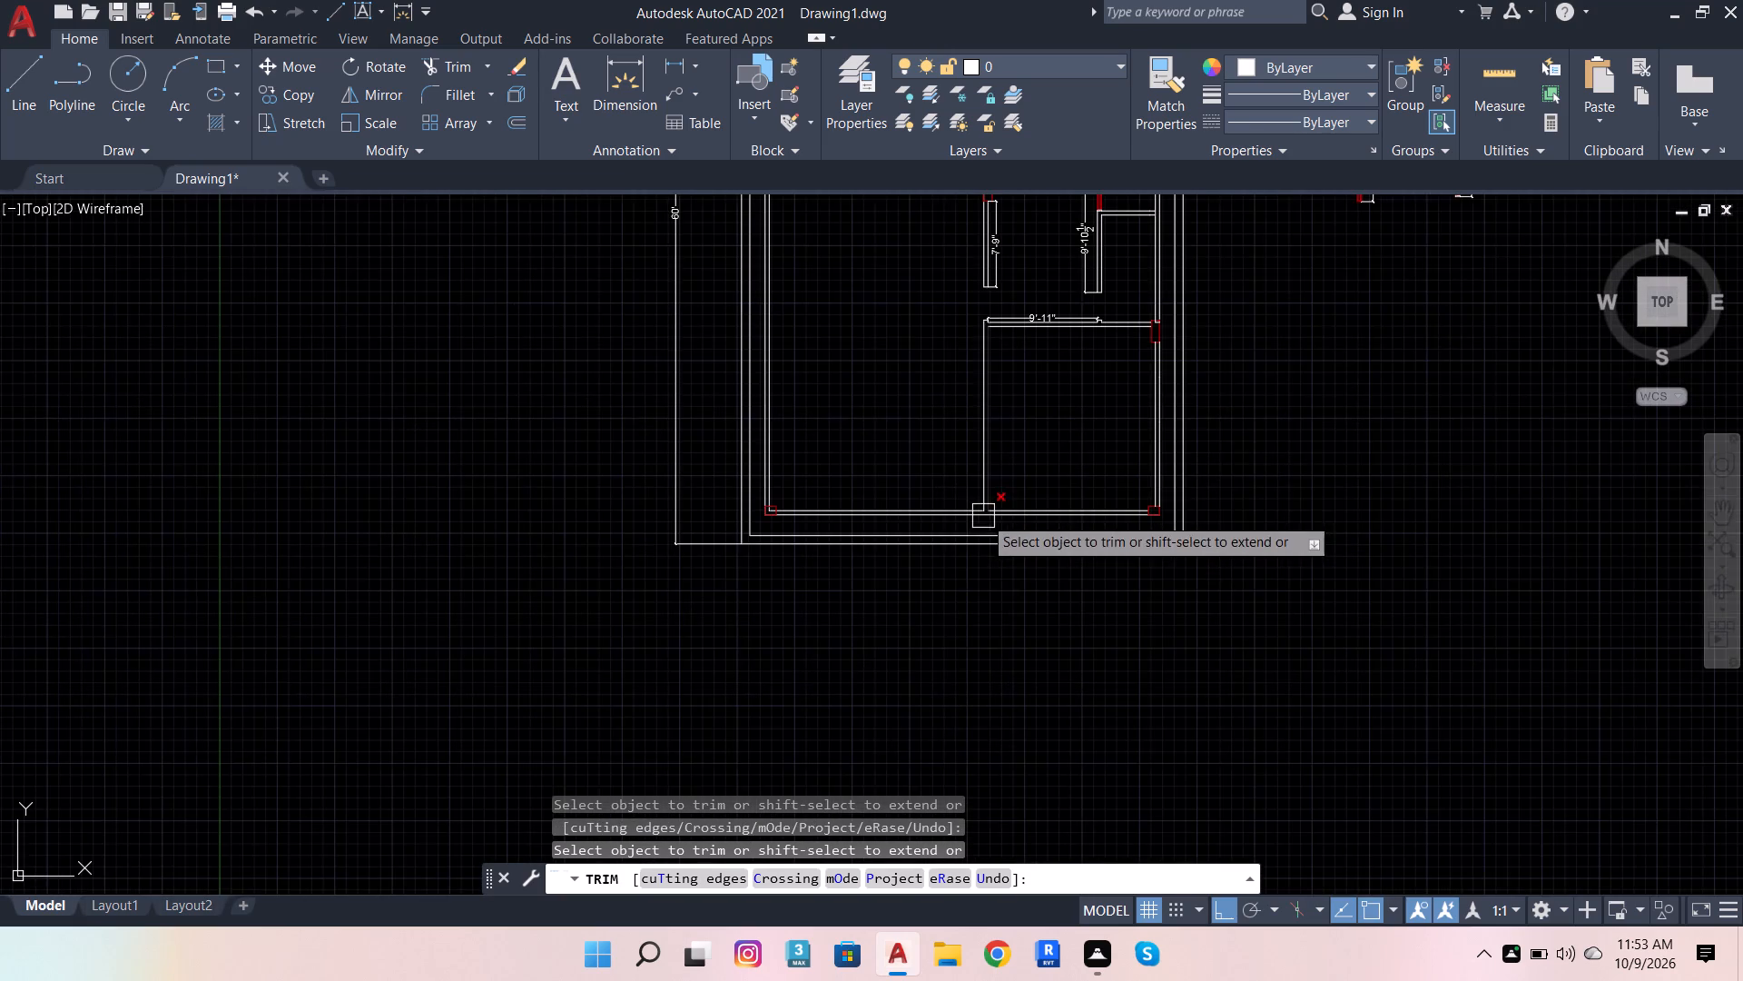
scroll(1059, 473, up, 2)
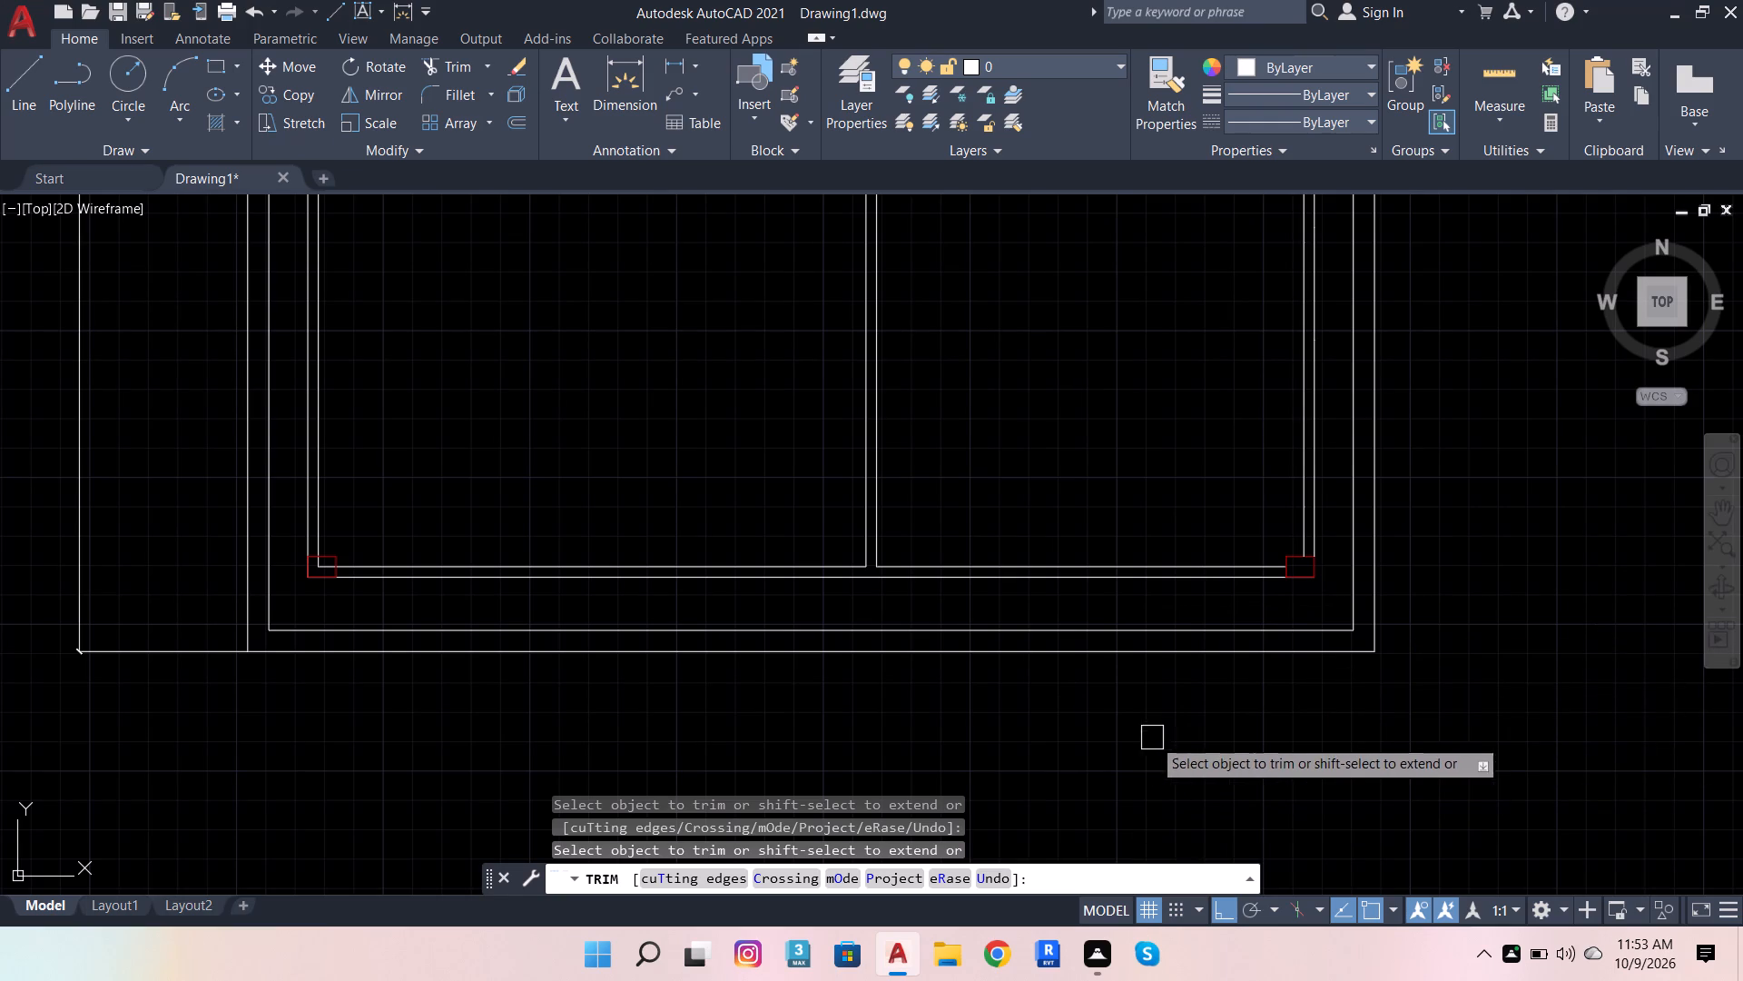
key(Escape)
key(Escape)
key(Escape)
key(Escape)
key(Escape)
key(Escape)
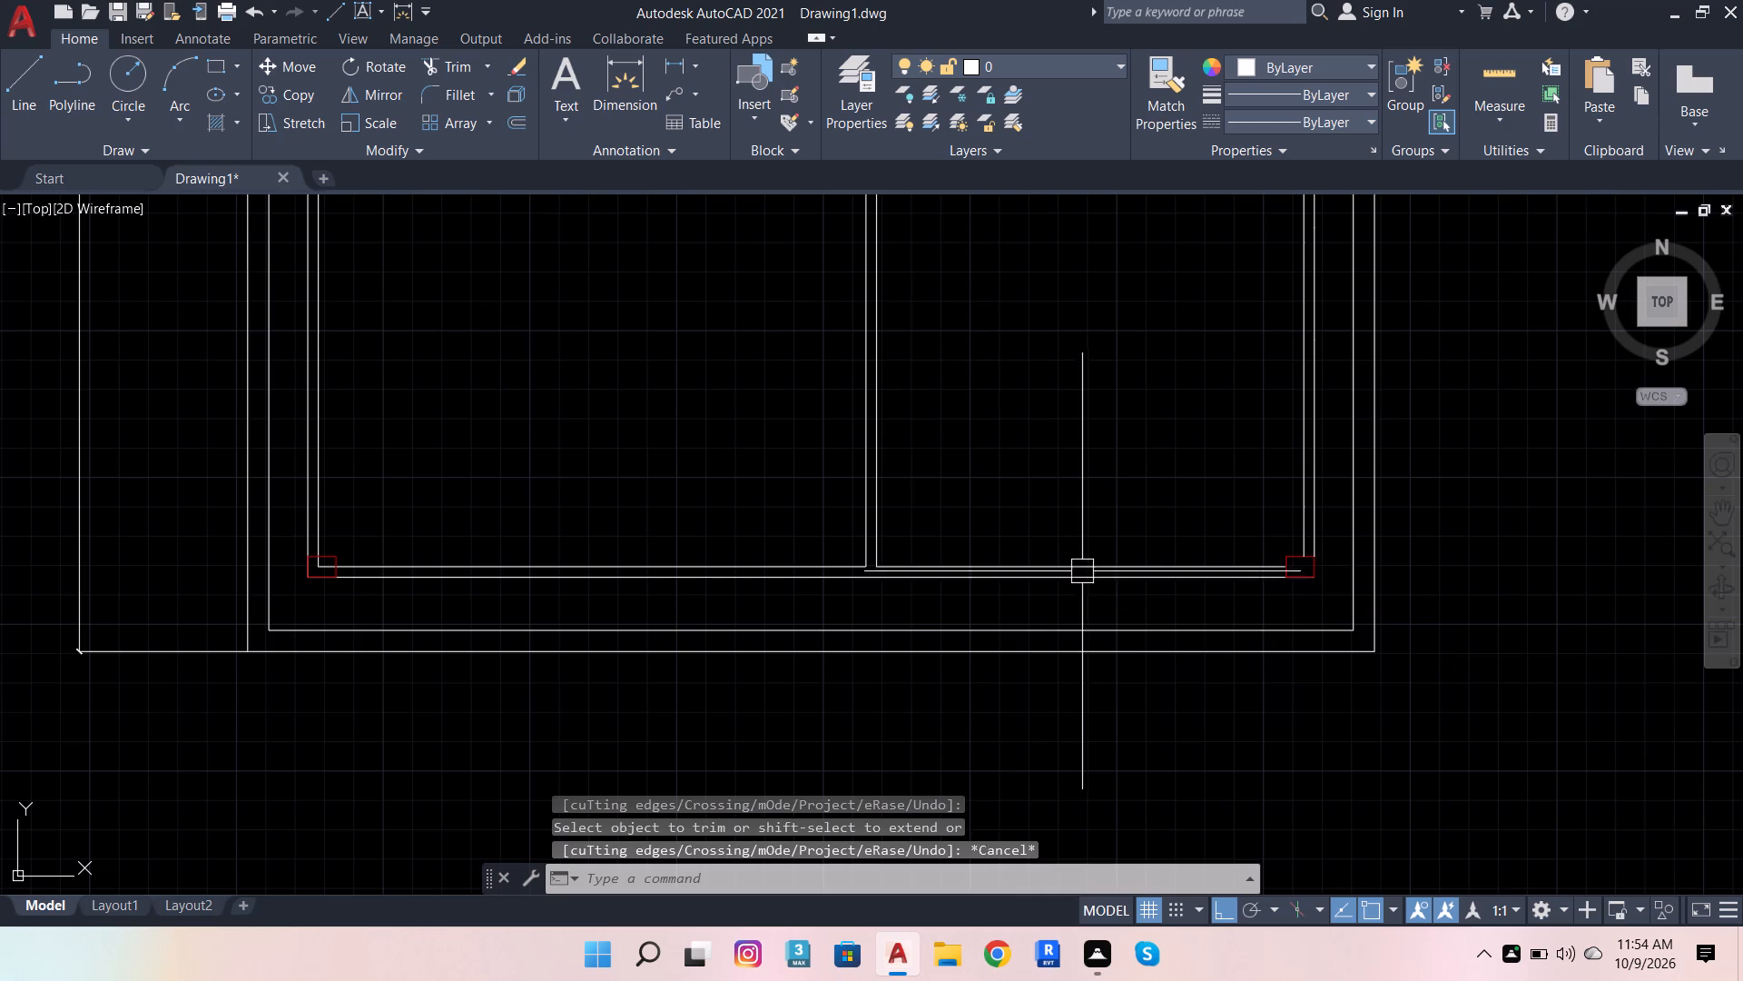
Trim the horizontal guide line just above the small room's lower columns, from the west wall to the room and from the room to the east wall.
scroll(1227, 660, down, 1)
scroll(1230, 688, up, 1)
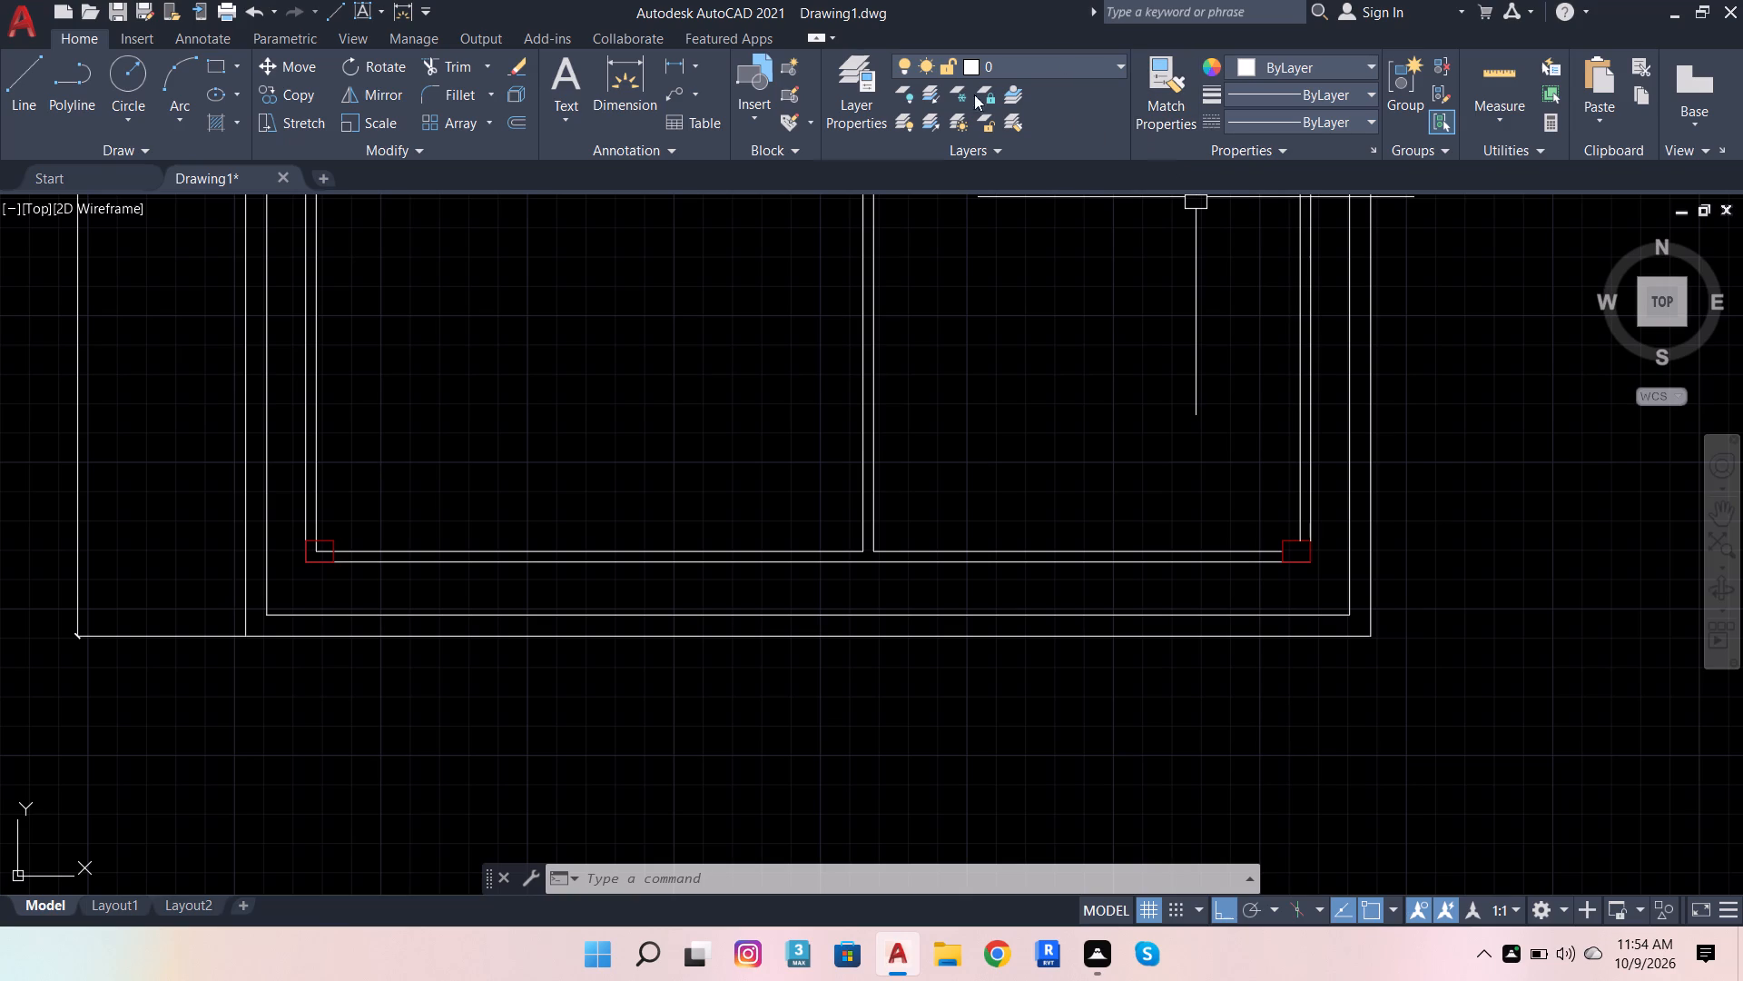
scroll(1085, 406, down, 4)
scroll(1039, 183, up, 4)
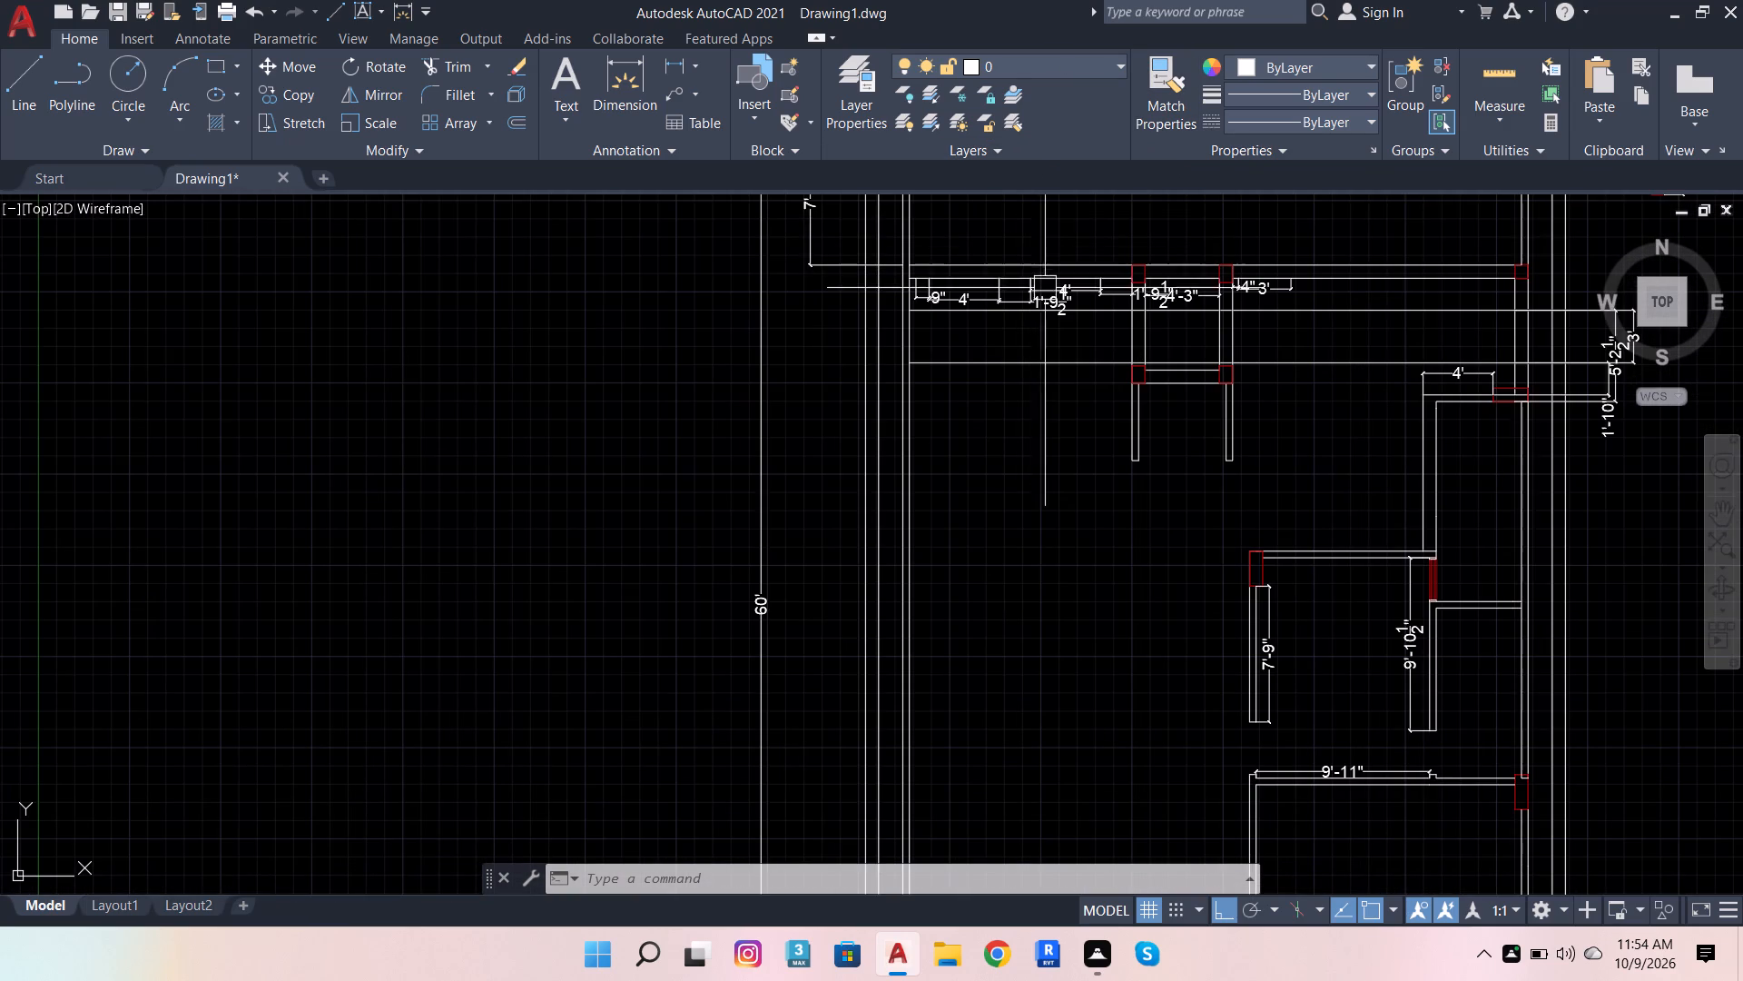
click(1064, 362)
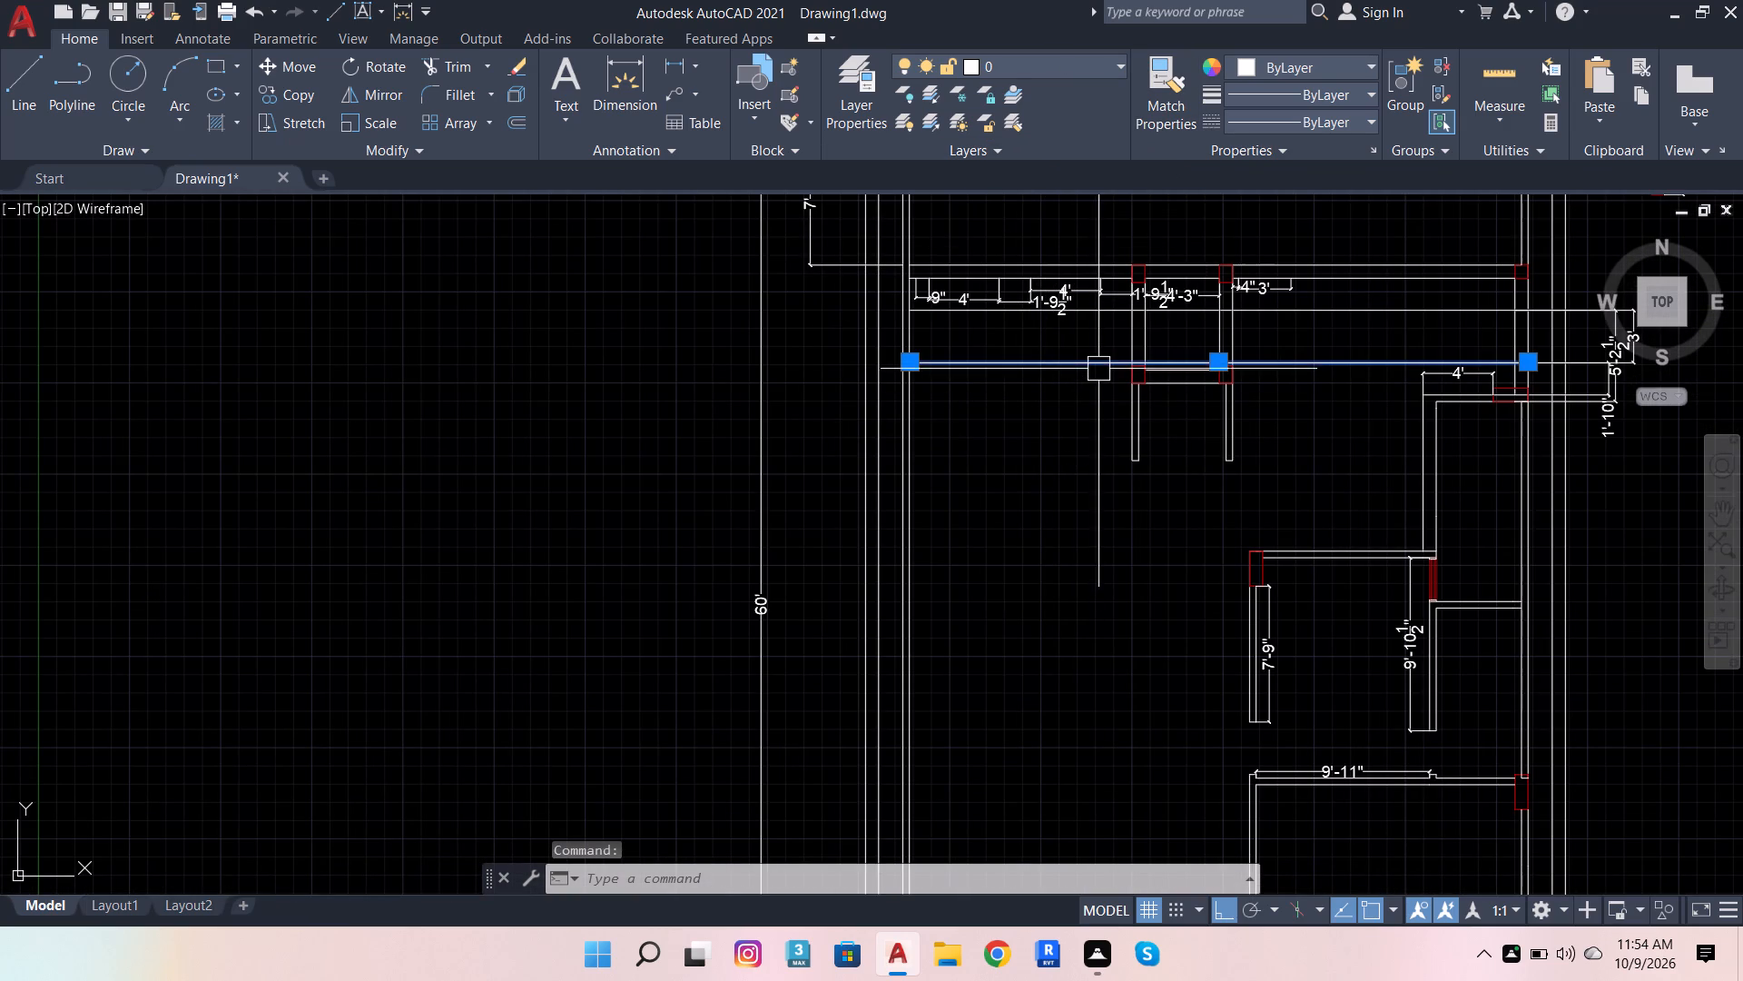
scroll(1098, 367, up, 2)
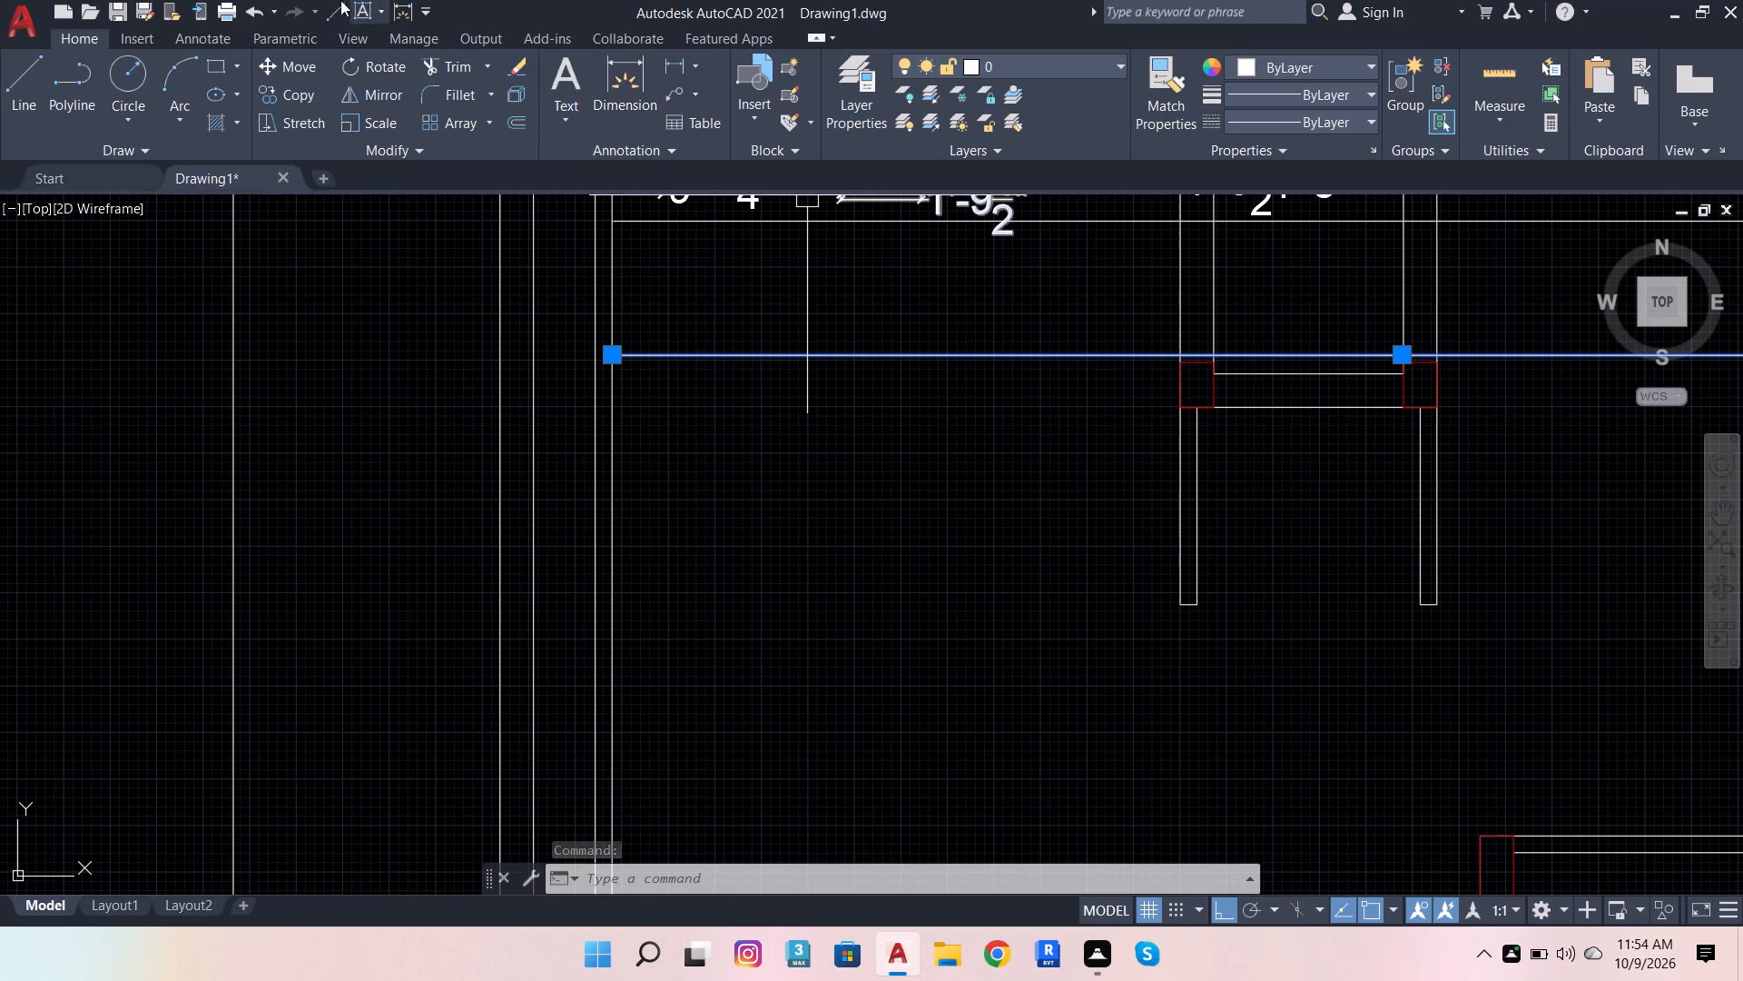
click(444, 72)
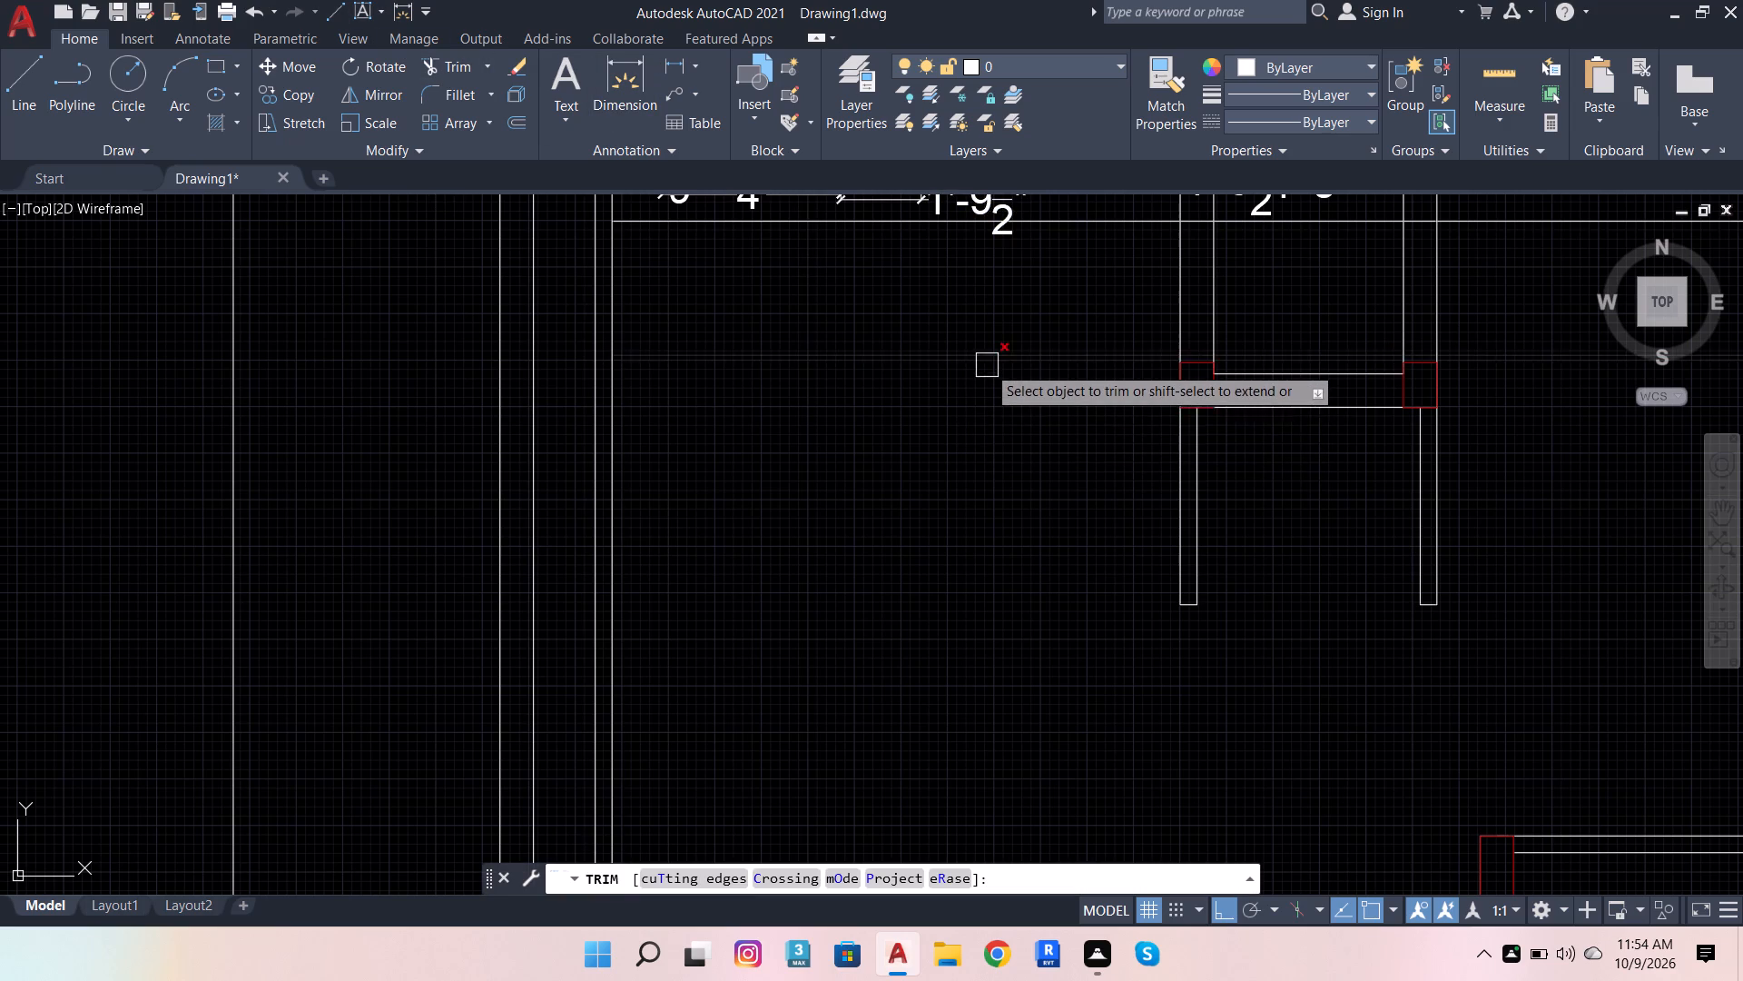
key(Escape)
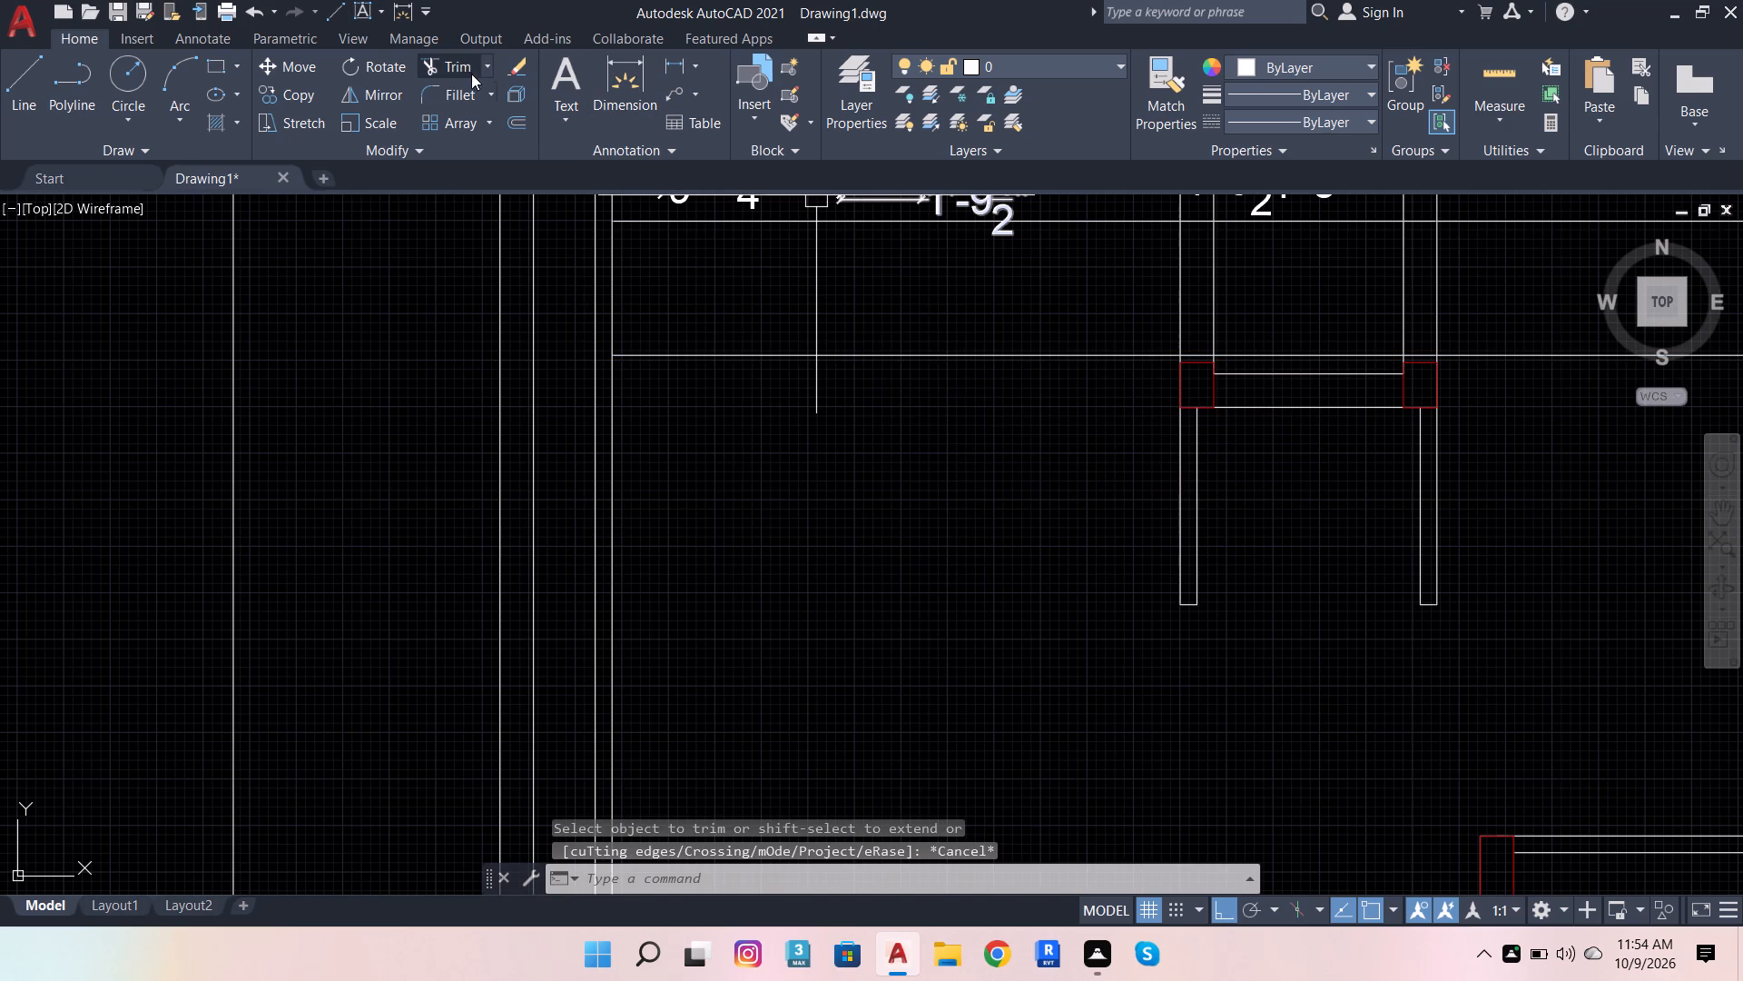
click(454, 66)
click(828, 349)
scroll(714, 419, down, 2)
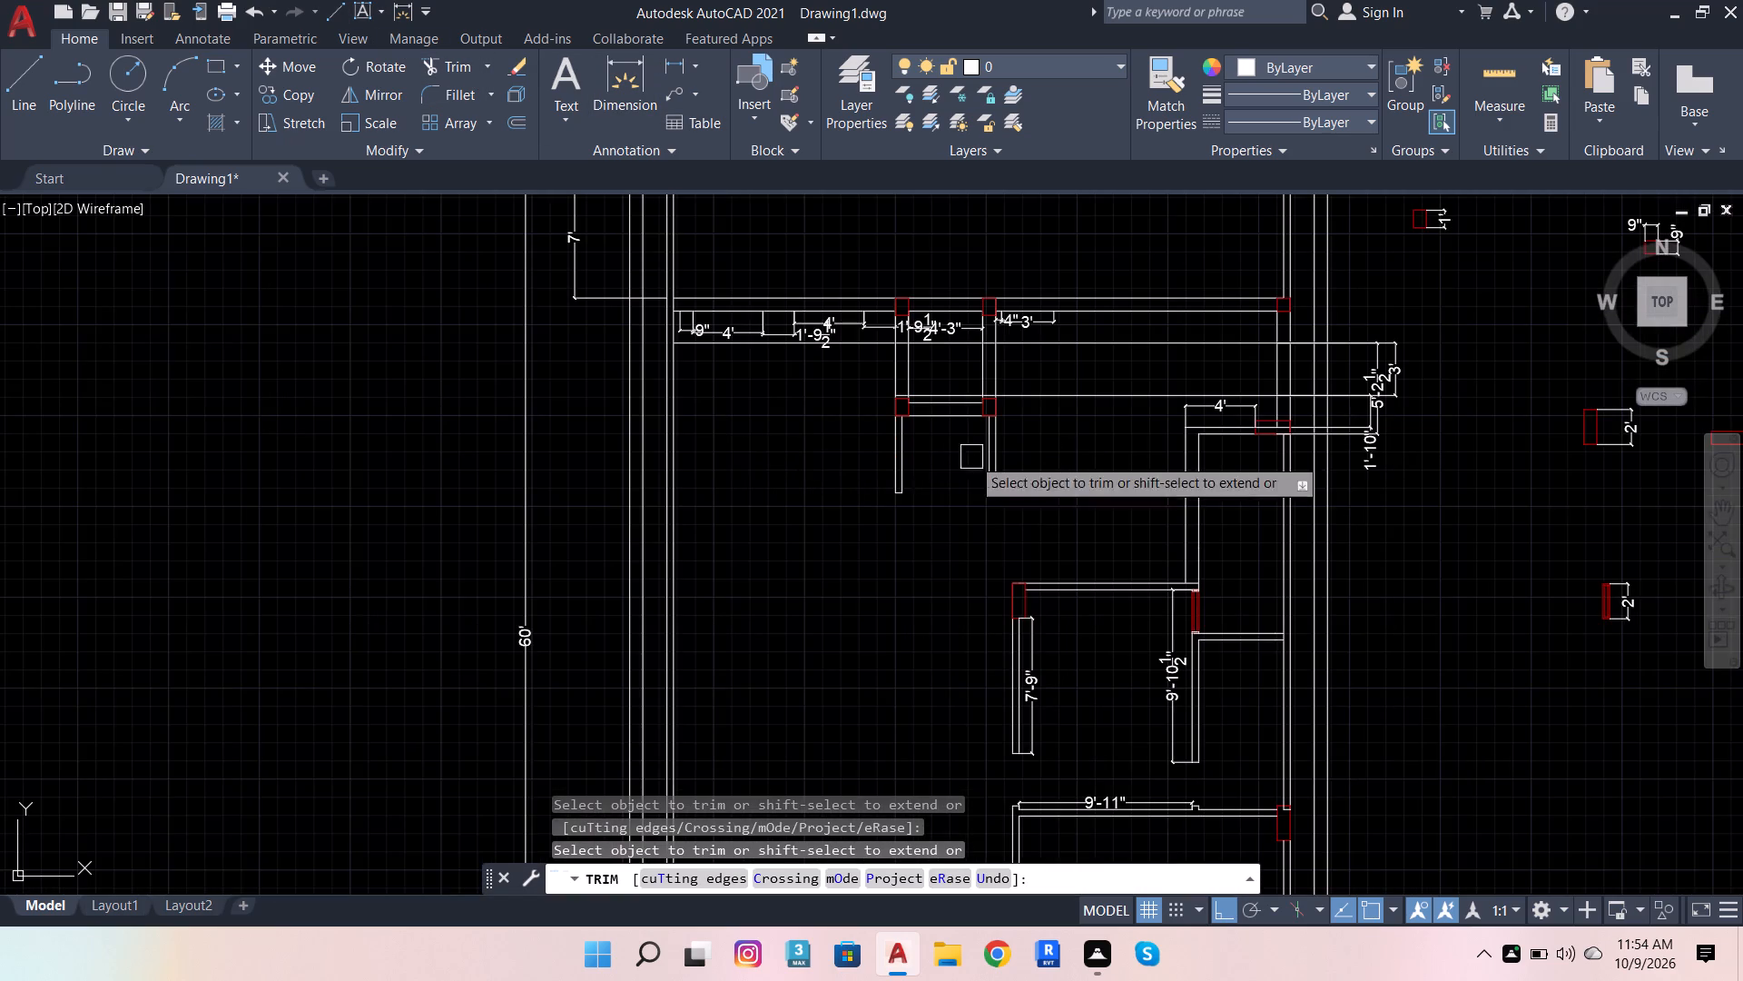
scroll(1068, 428, up, 2)
click(1038, 342)
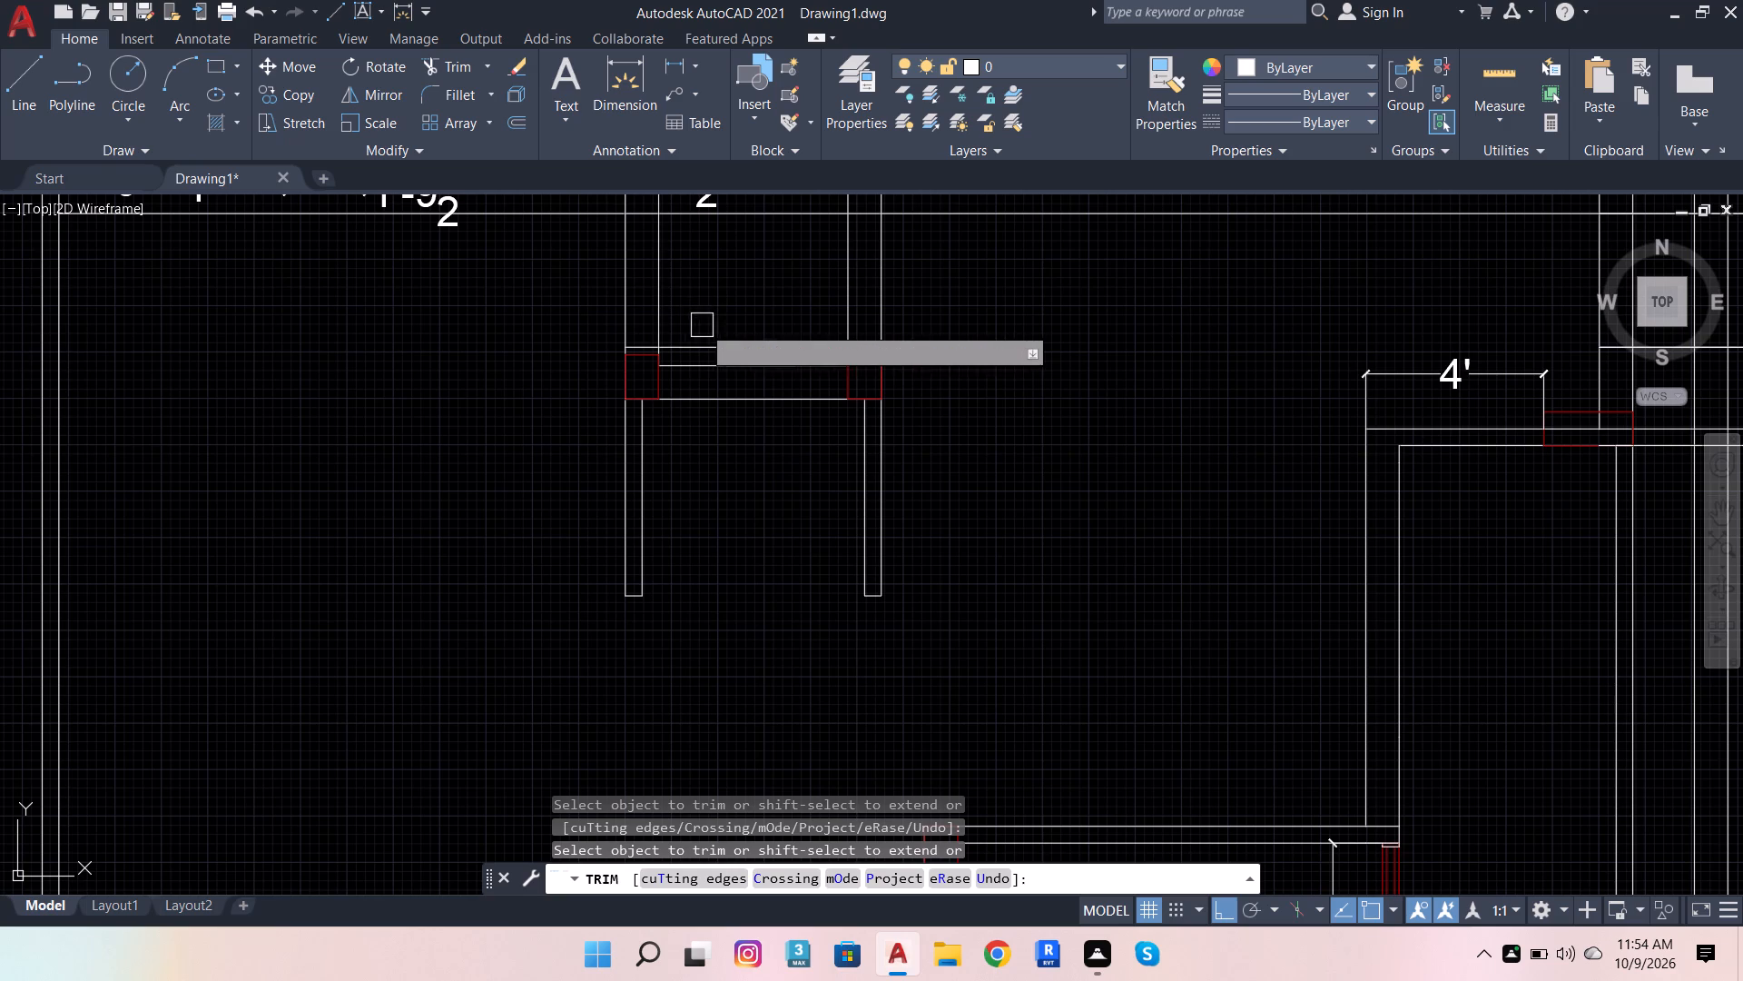
Trim the remaining guide line pieces inside the small room and across its two side walls above the lower columns.
click(717, 338)
scroll(892, 341, up, 2)
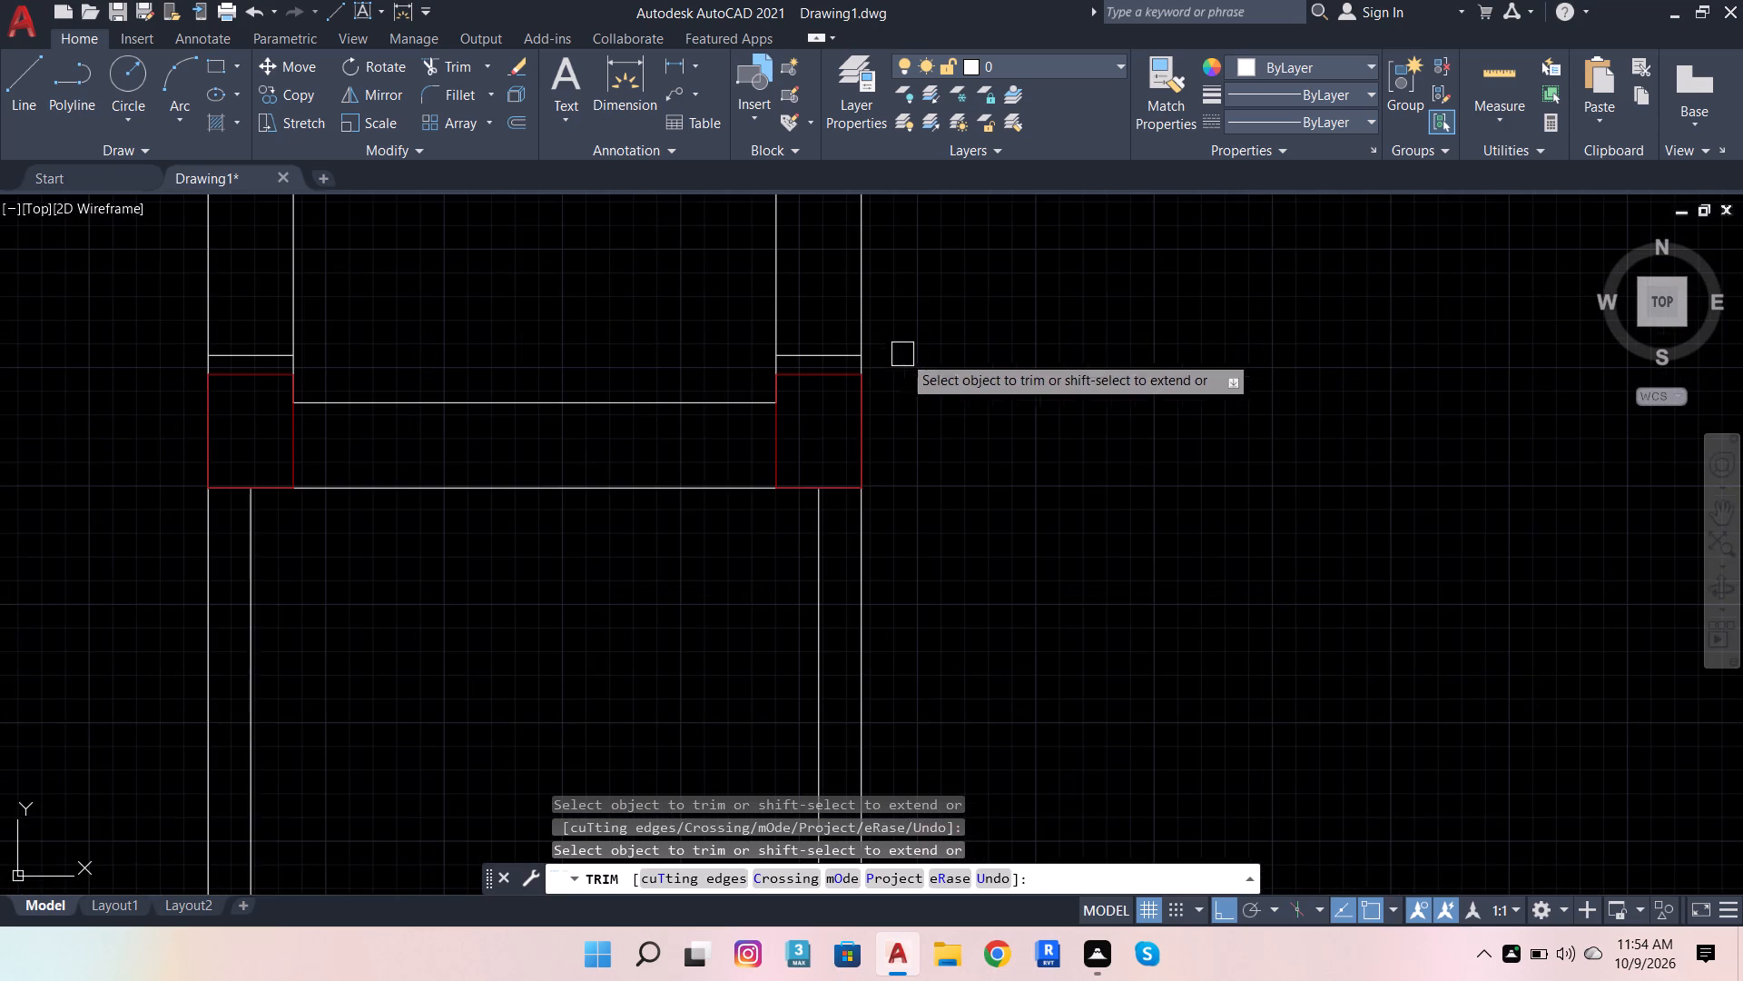
click(831, 356)
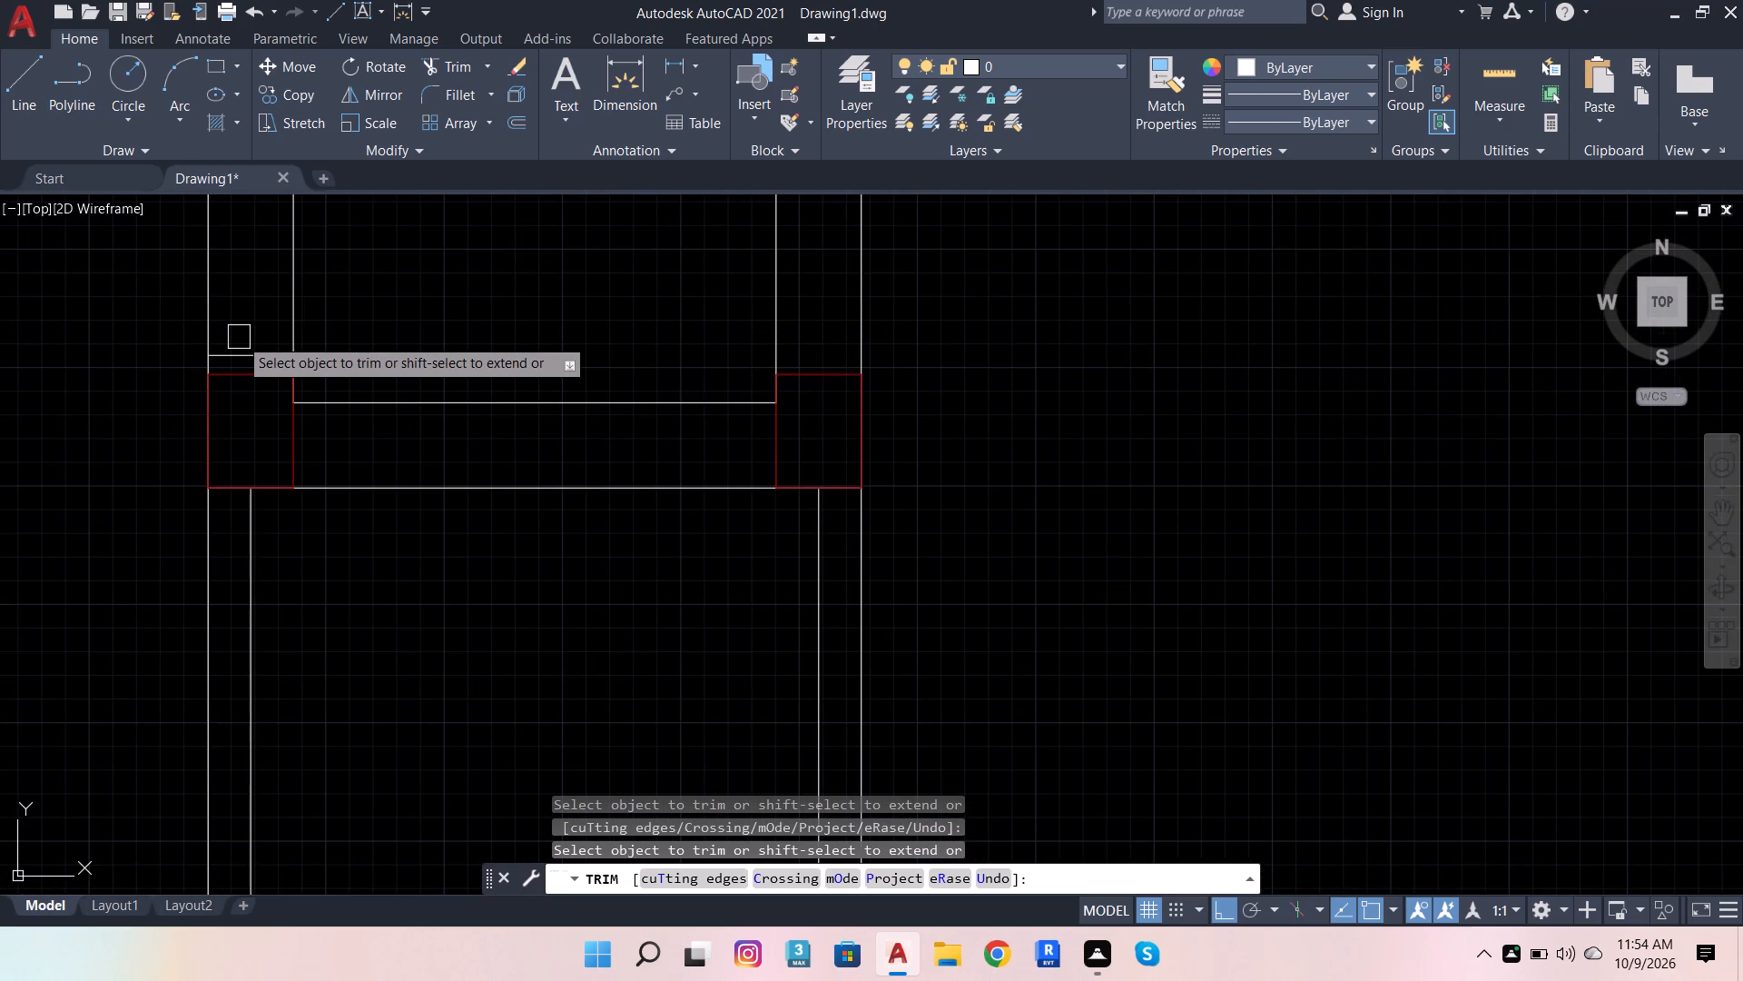
click(241, 344)
scroll(691, 411, down, 3)
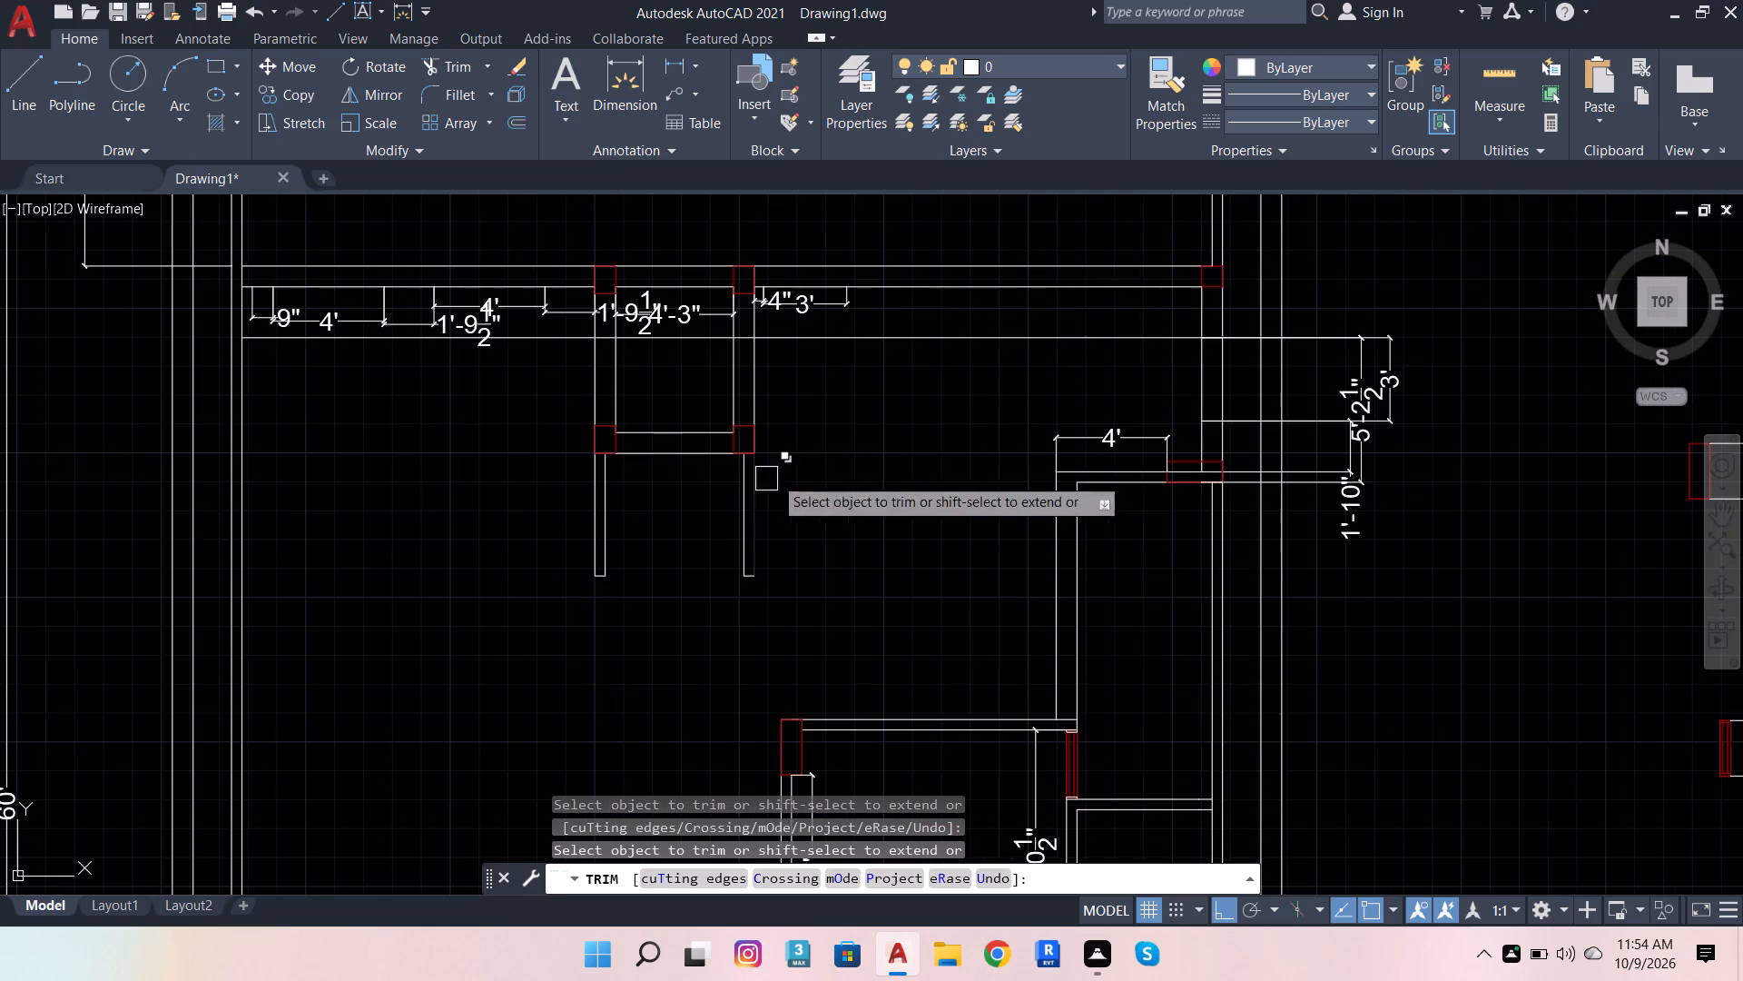
key(Escape)
key(Escape)
key(Escape)
key(Escape)
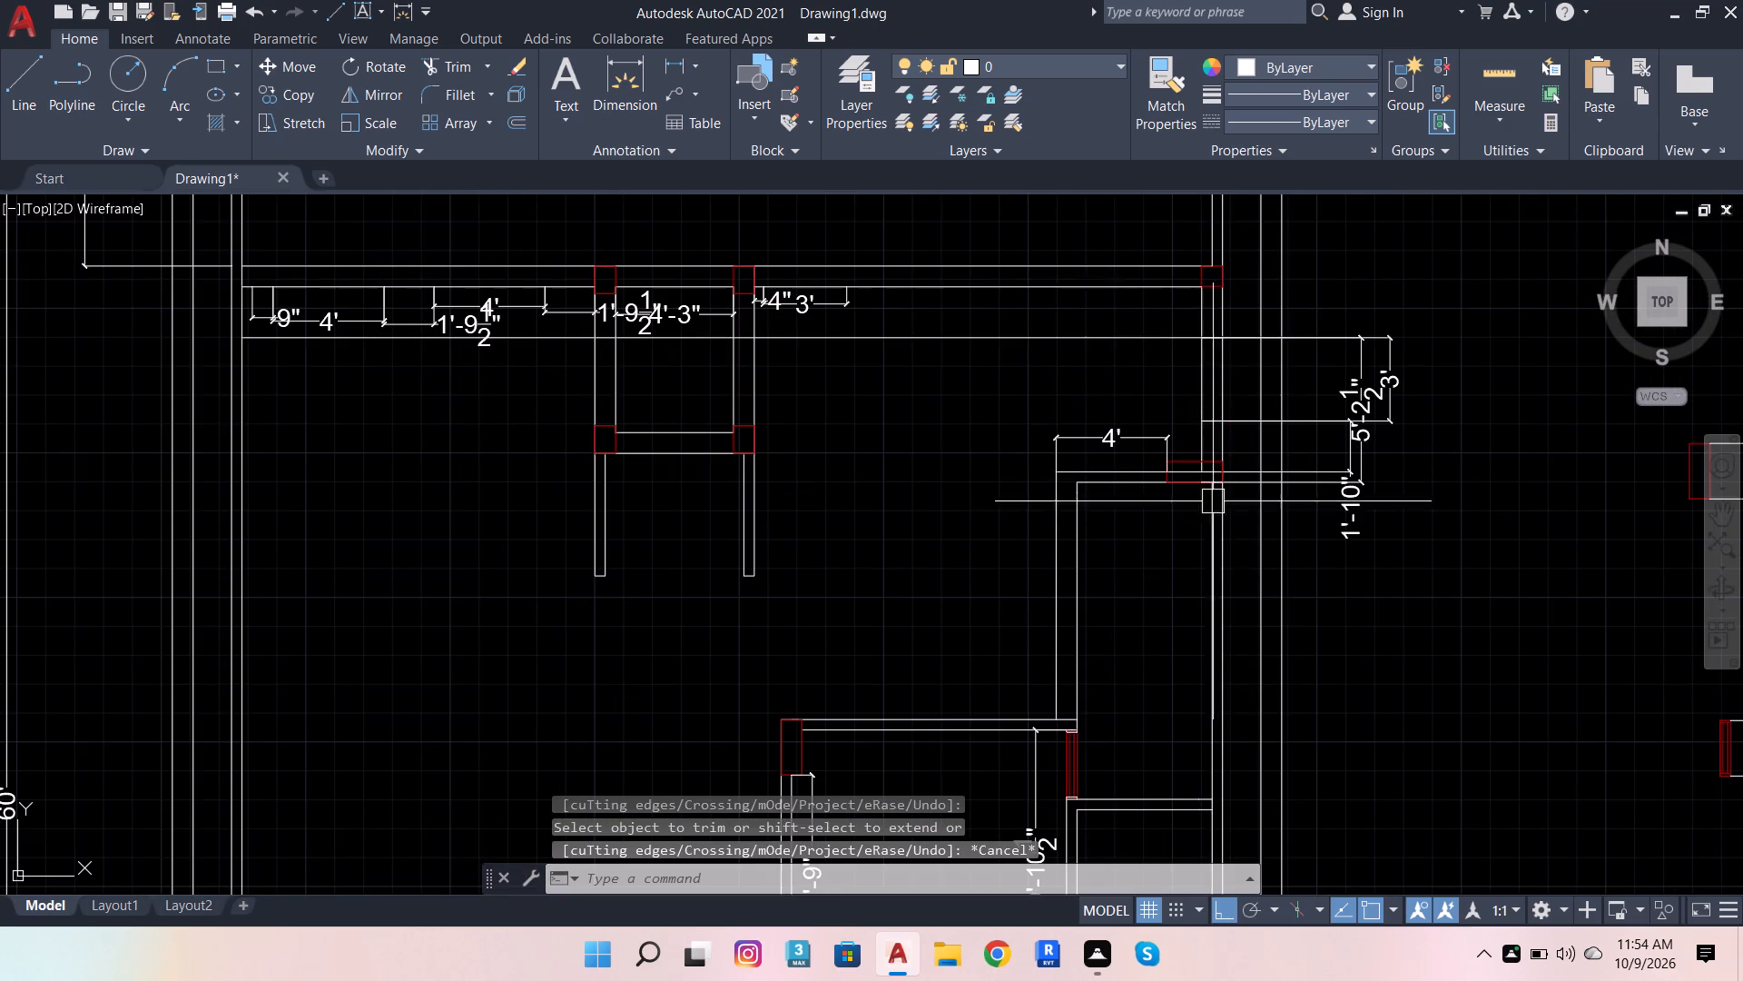
Trim the short line overlapping the bottom edge of the red column on the east wall beside the 4' dimension.
scroll(1204, 493, up, 5)
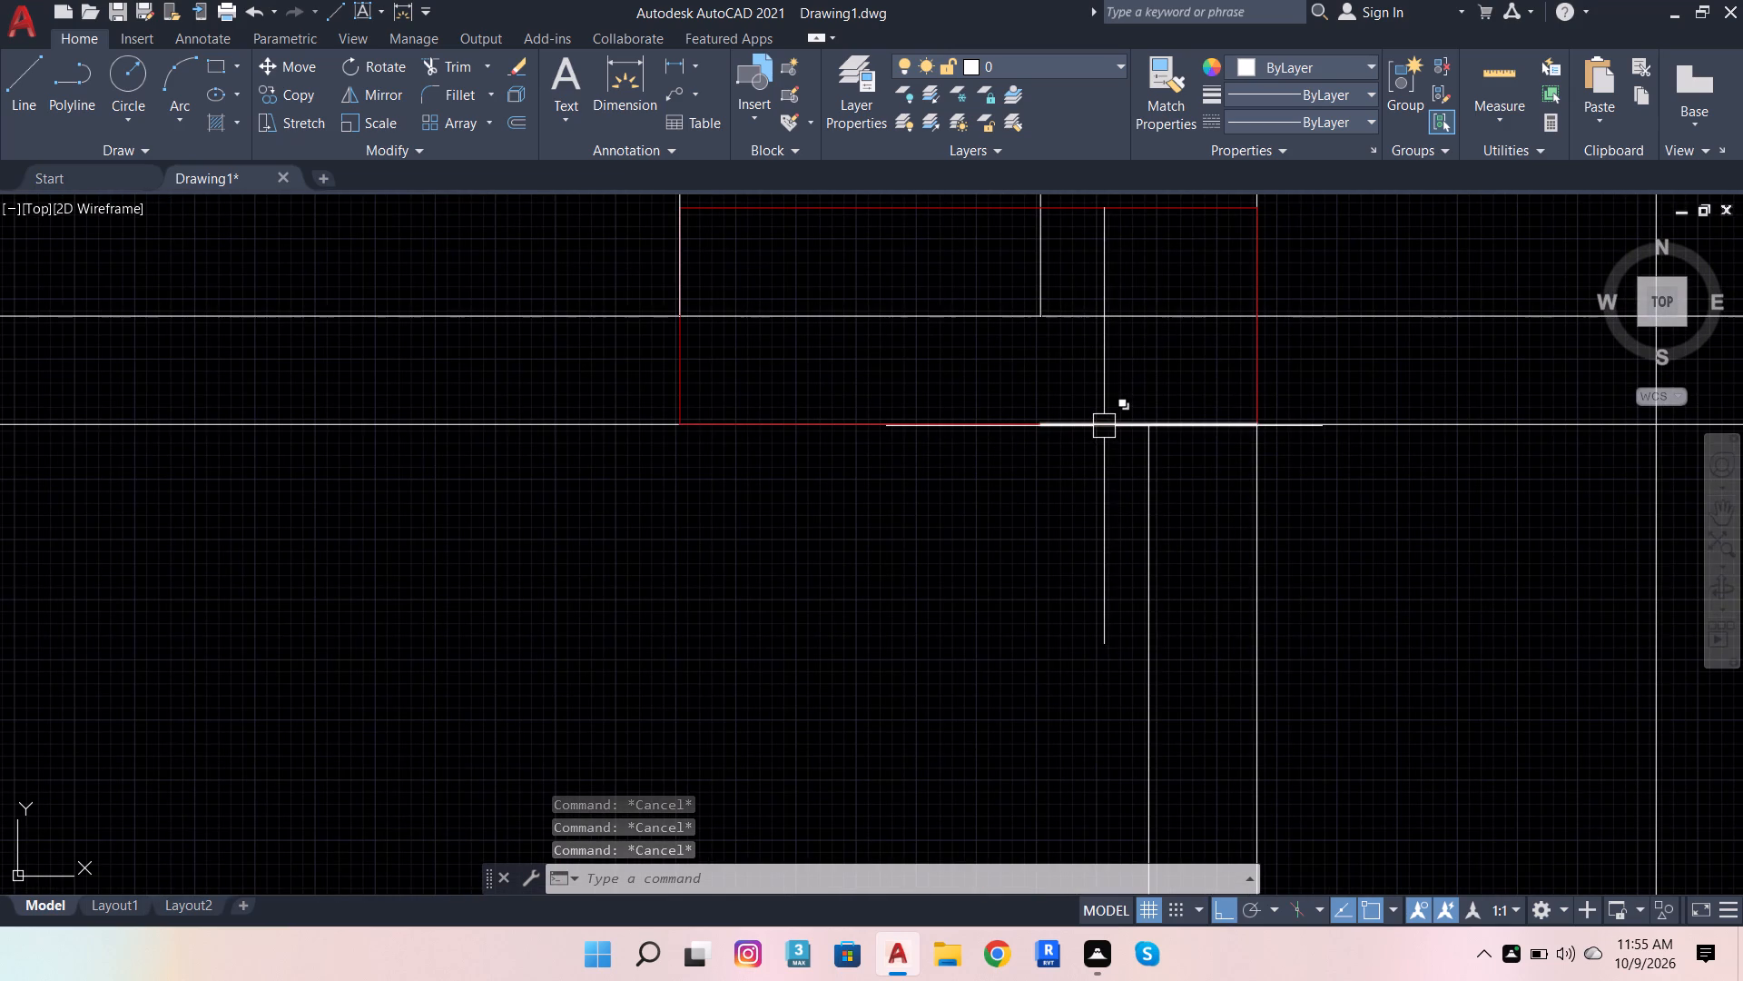
scroll(1039, 500, down, 1)
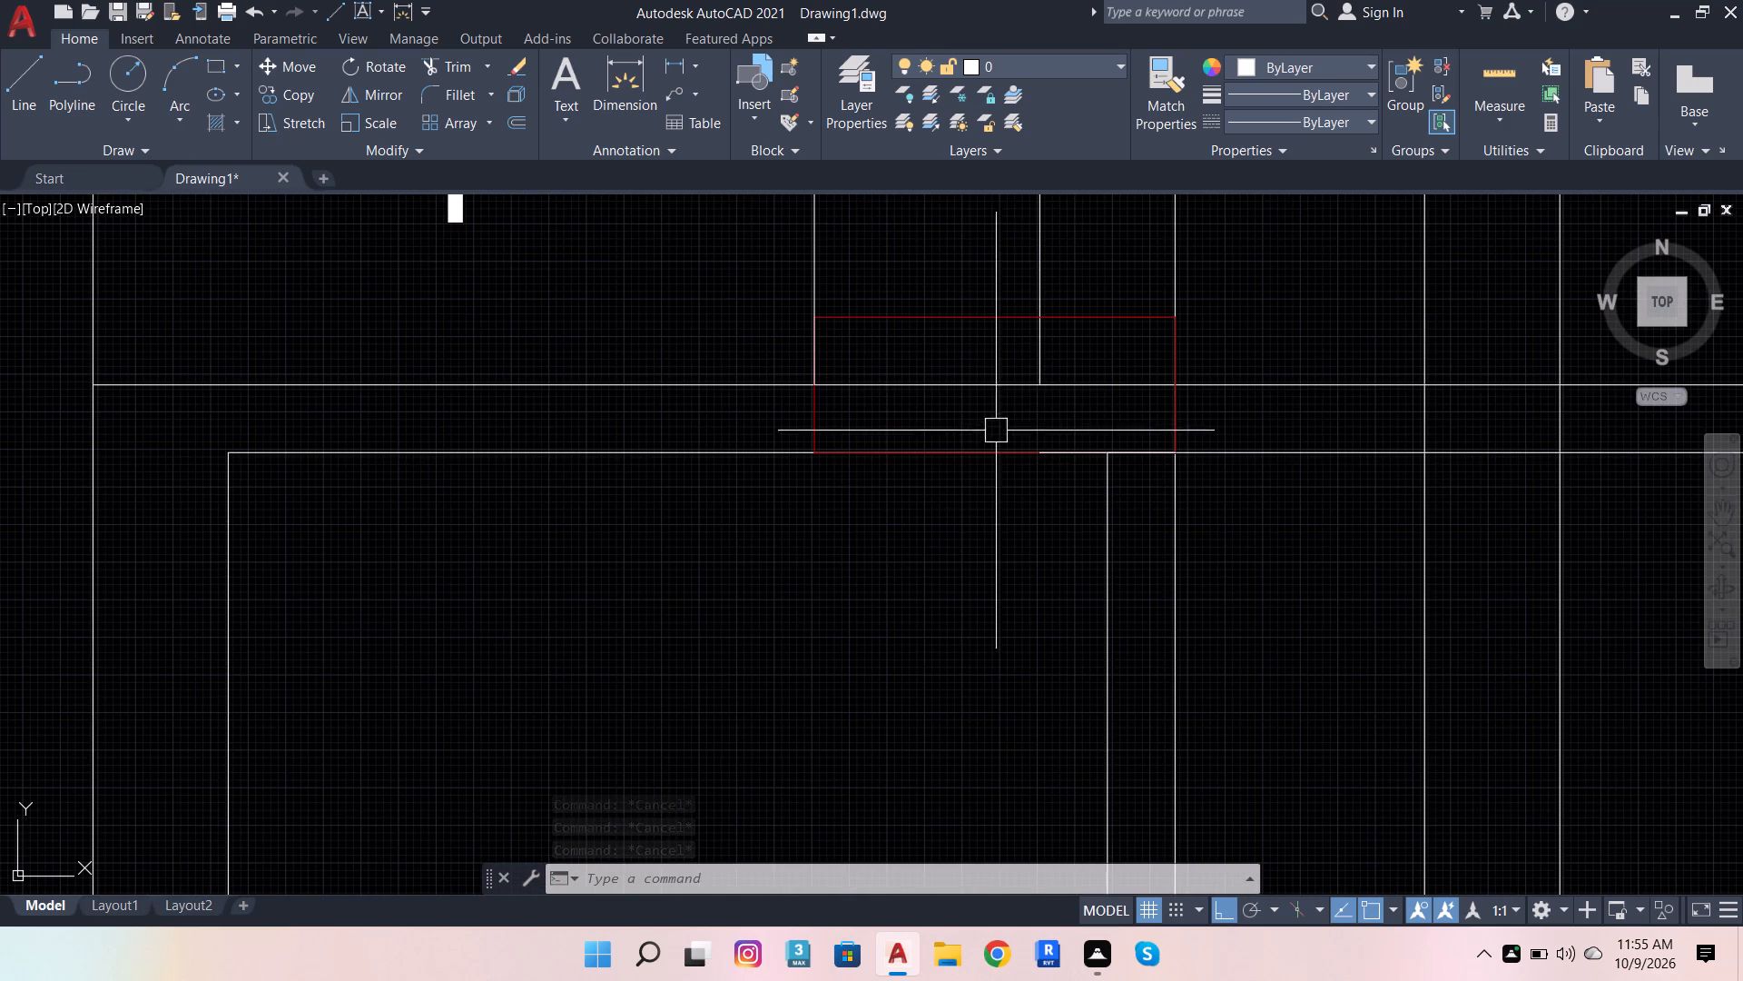
click(429, 69)
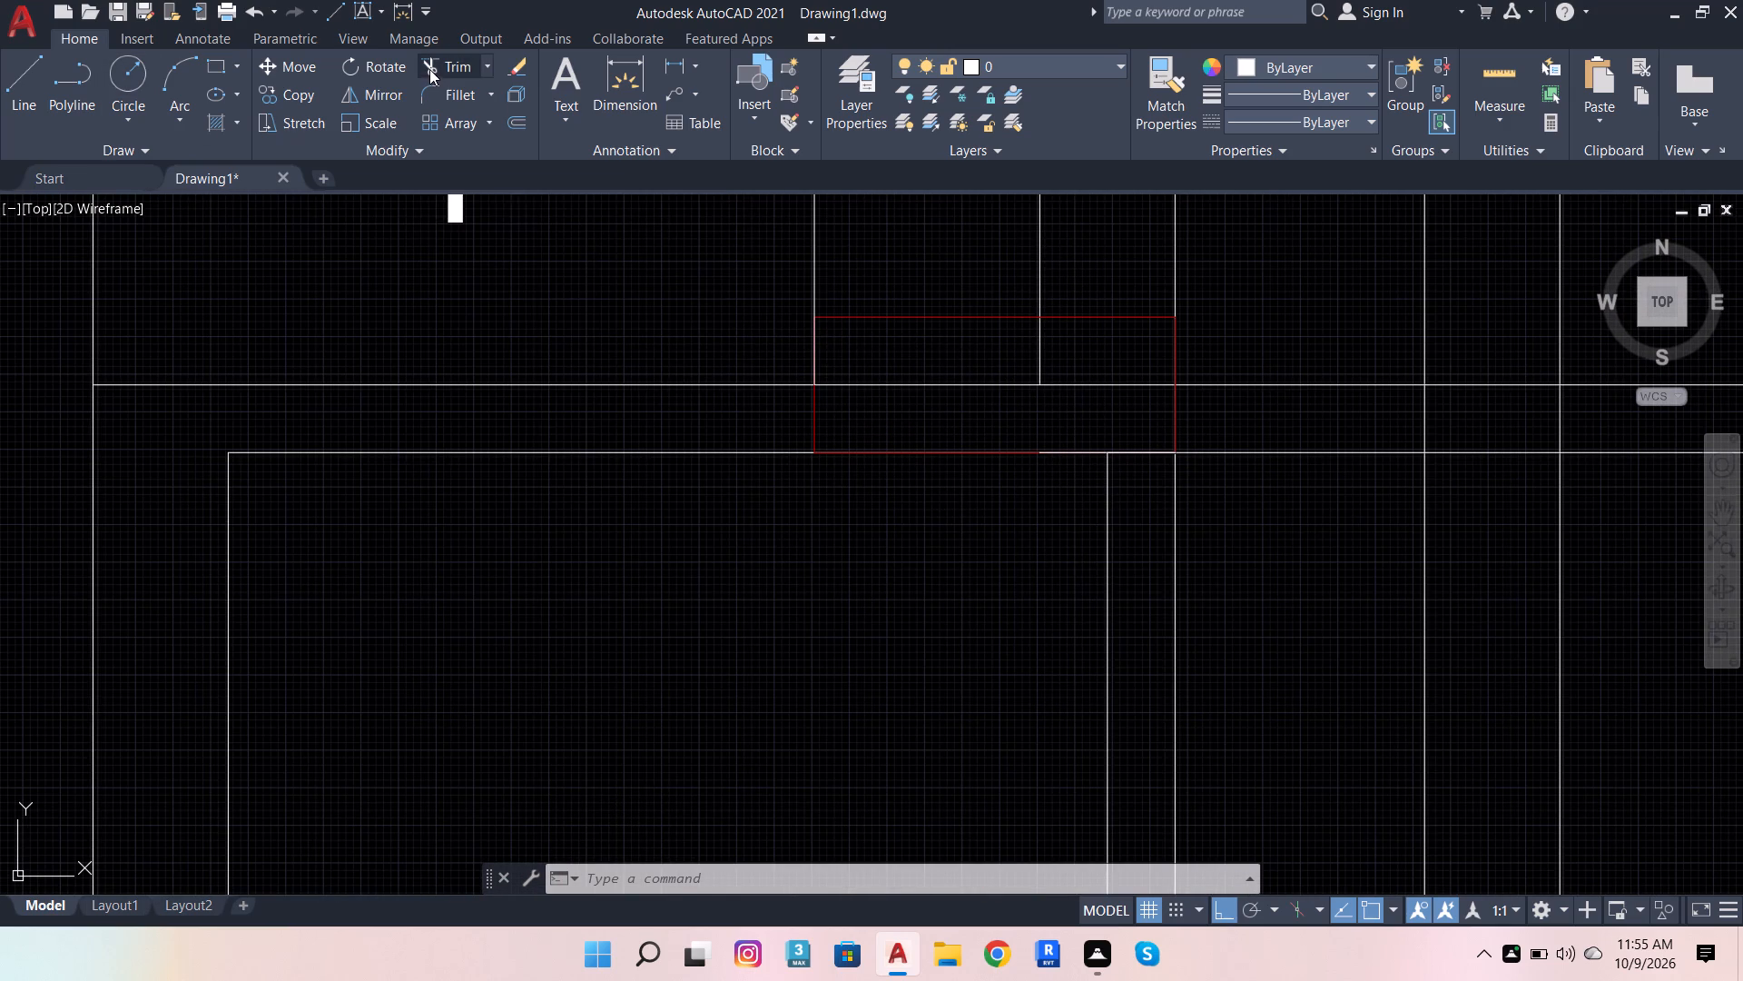
click(1072, 457)
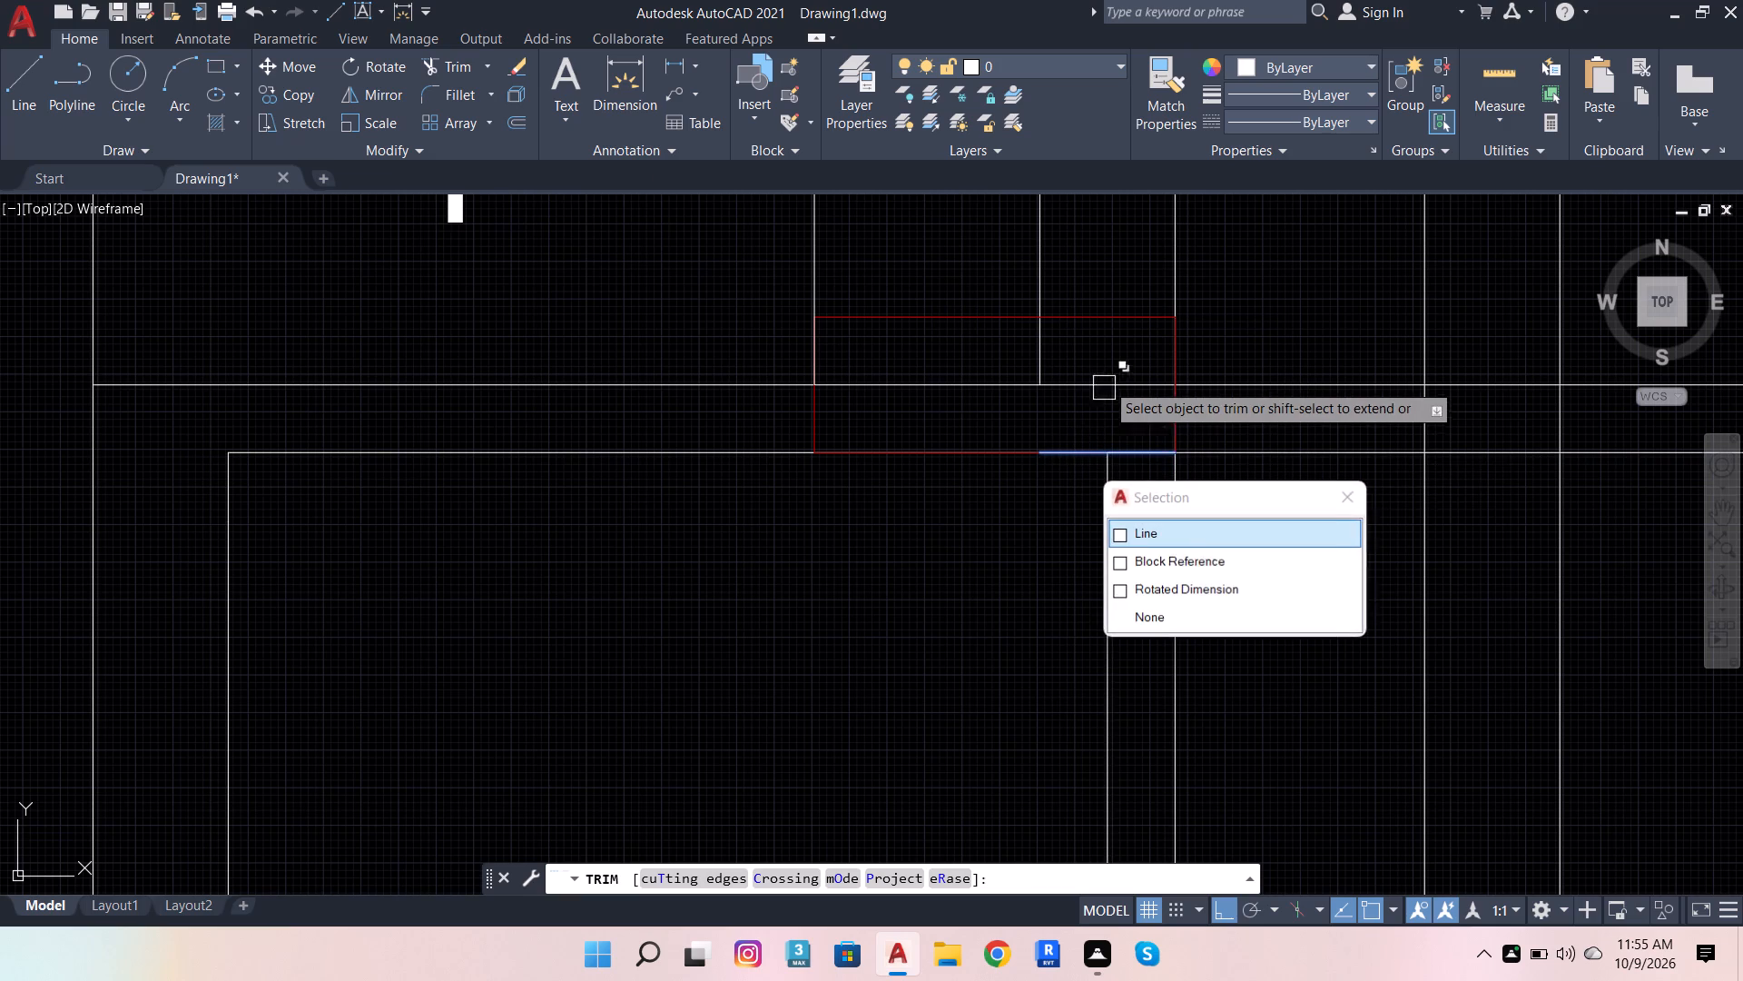
click(1108, 369)
click(1103, 394)
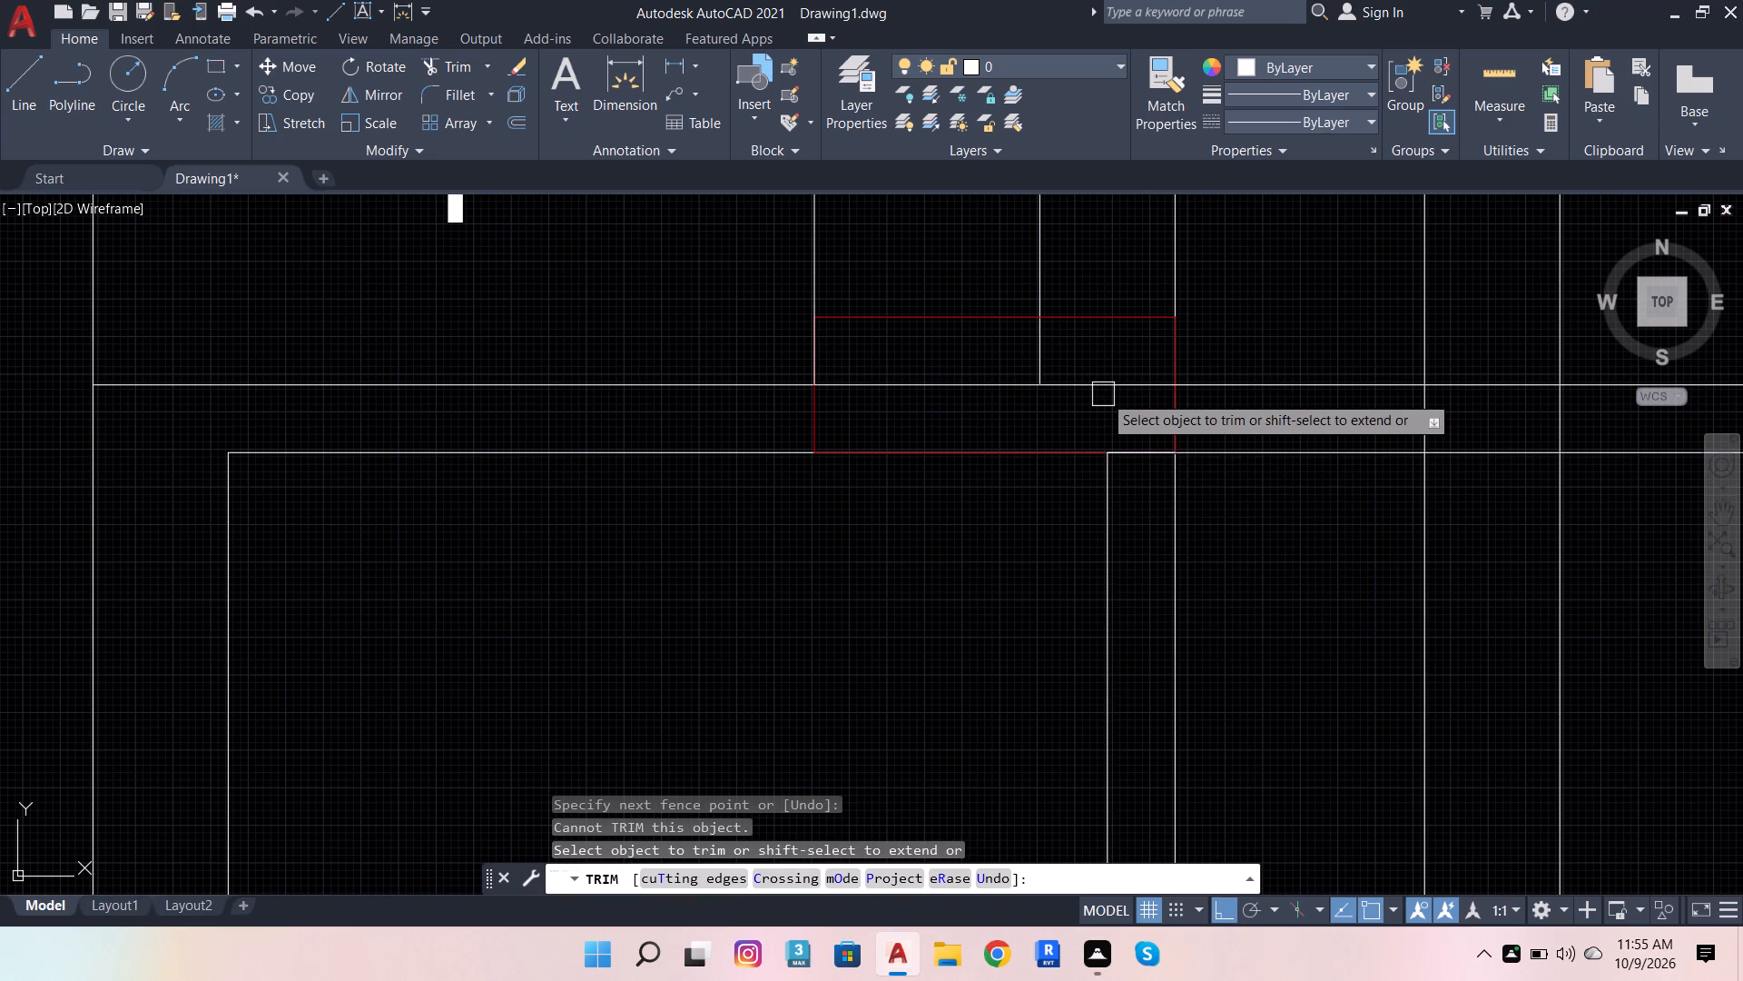
scroll(1078, 452, down, 2)
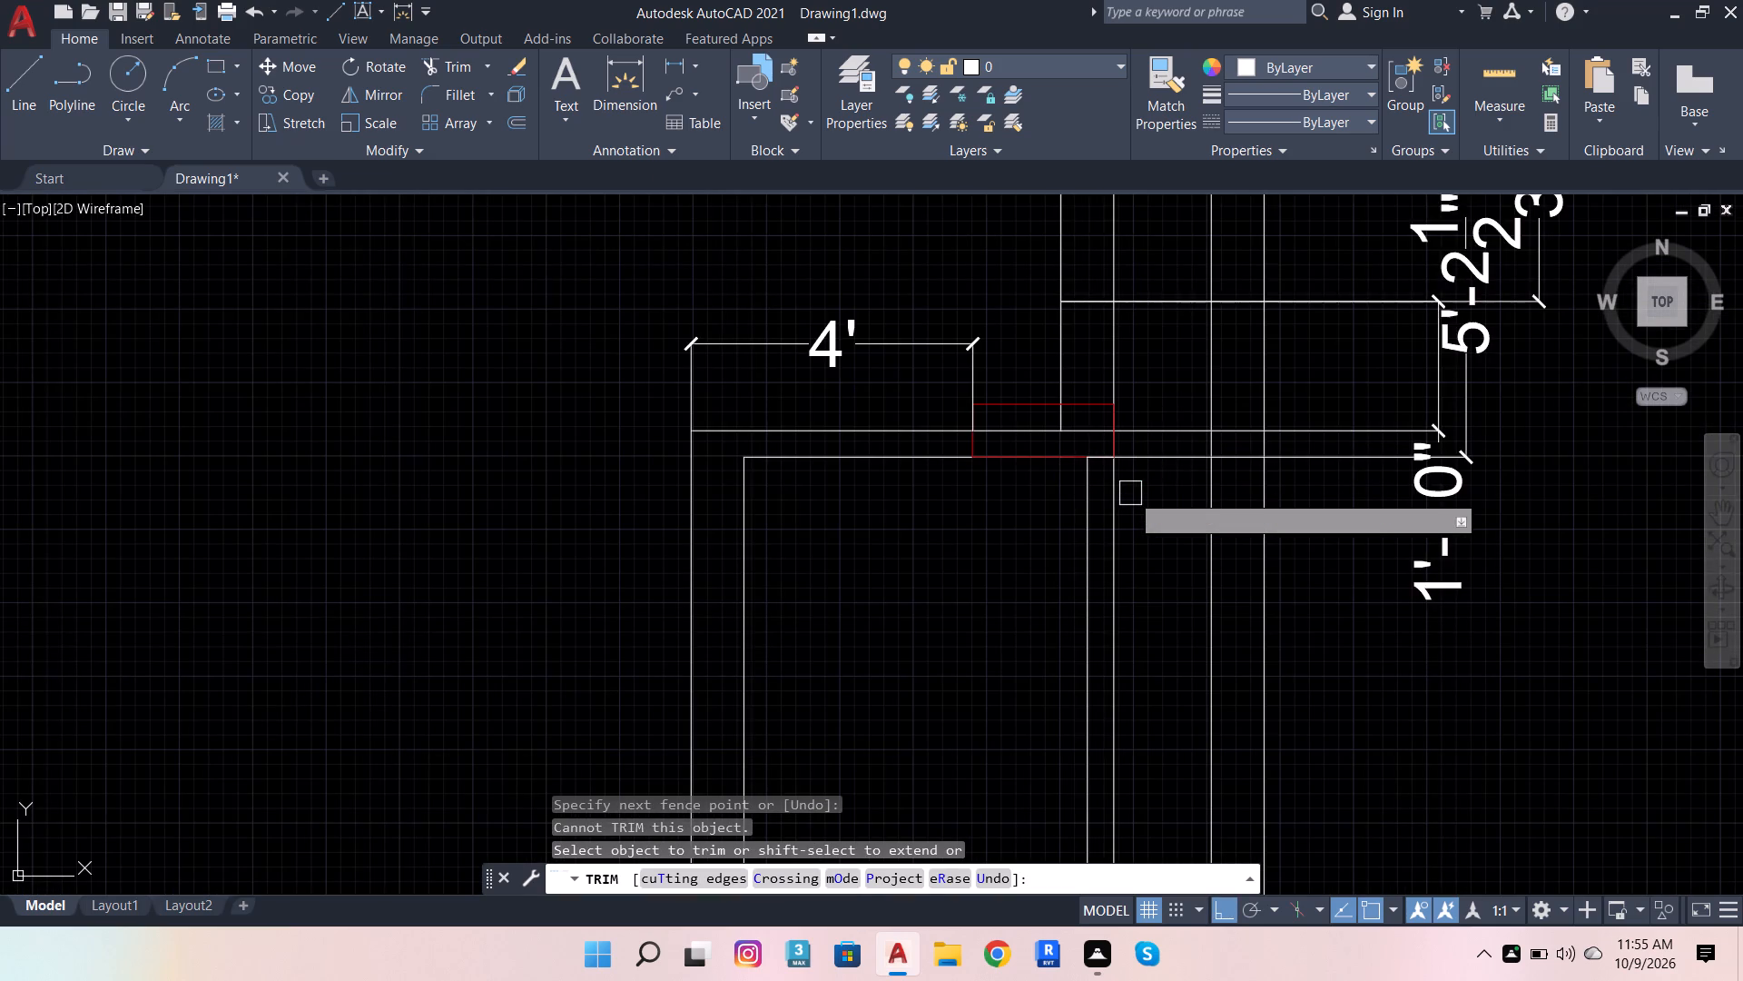
scroll(1113, 482, up, 1)
key(Escape)
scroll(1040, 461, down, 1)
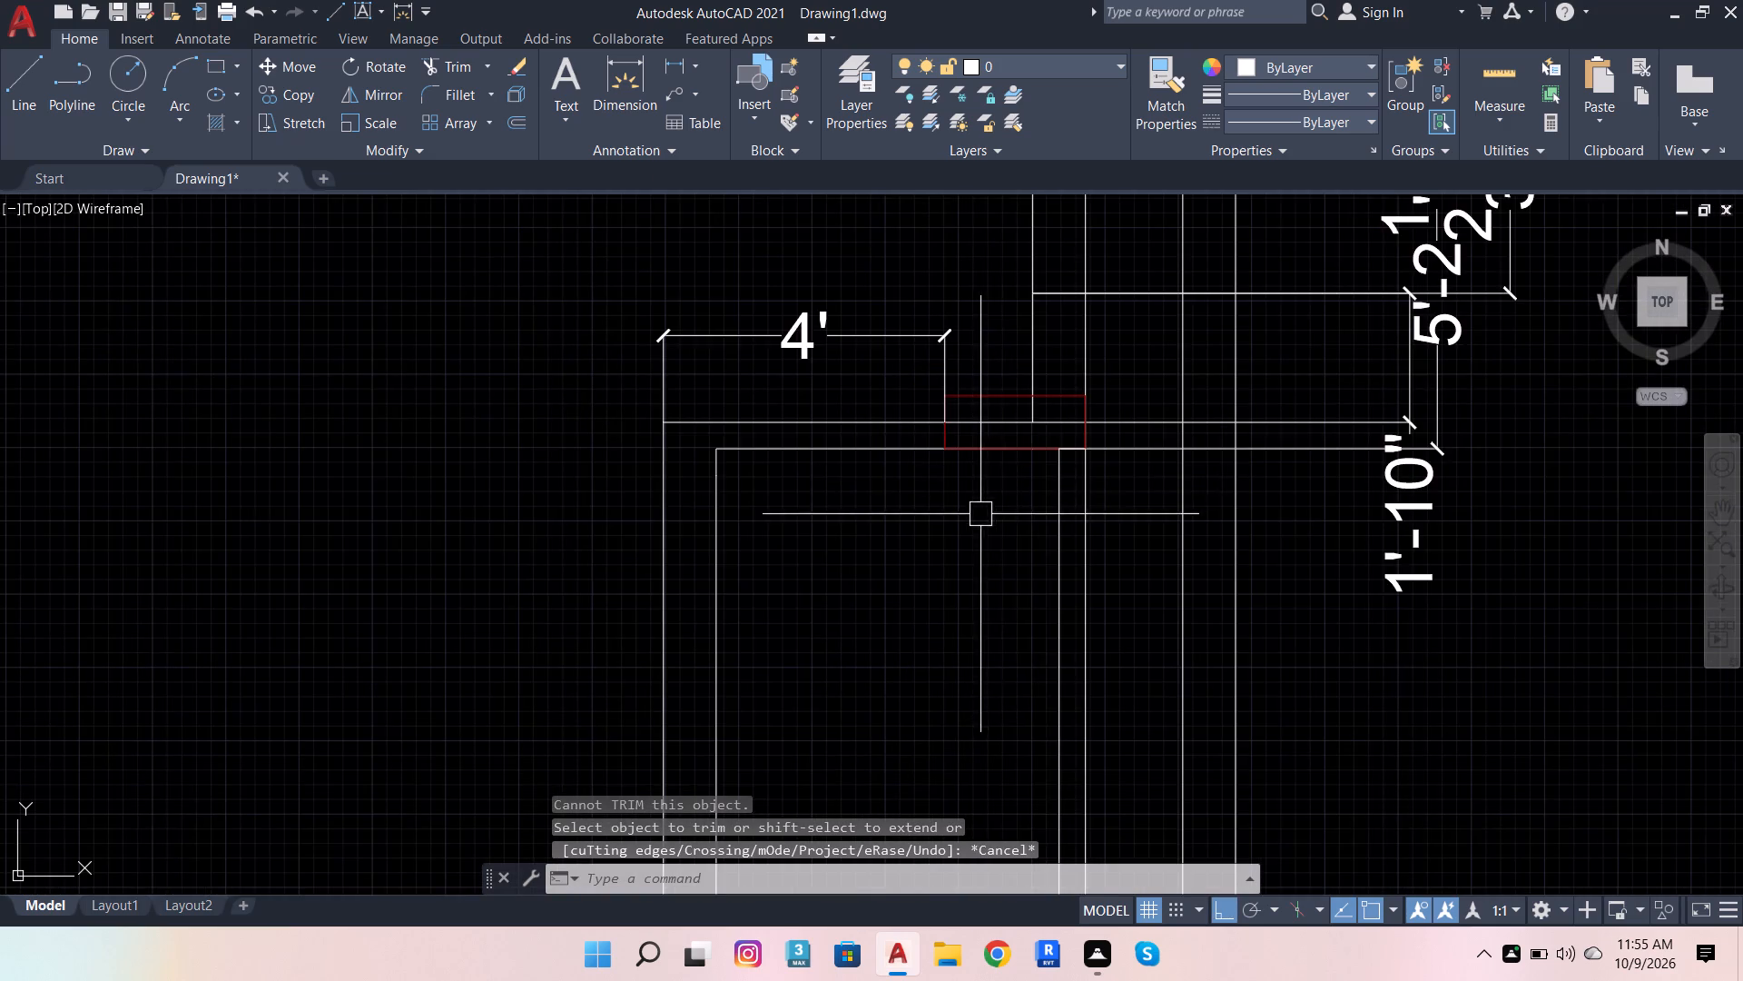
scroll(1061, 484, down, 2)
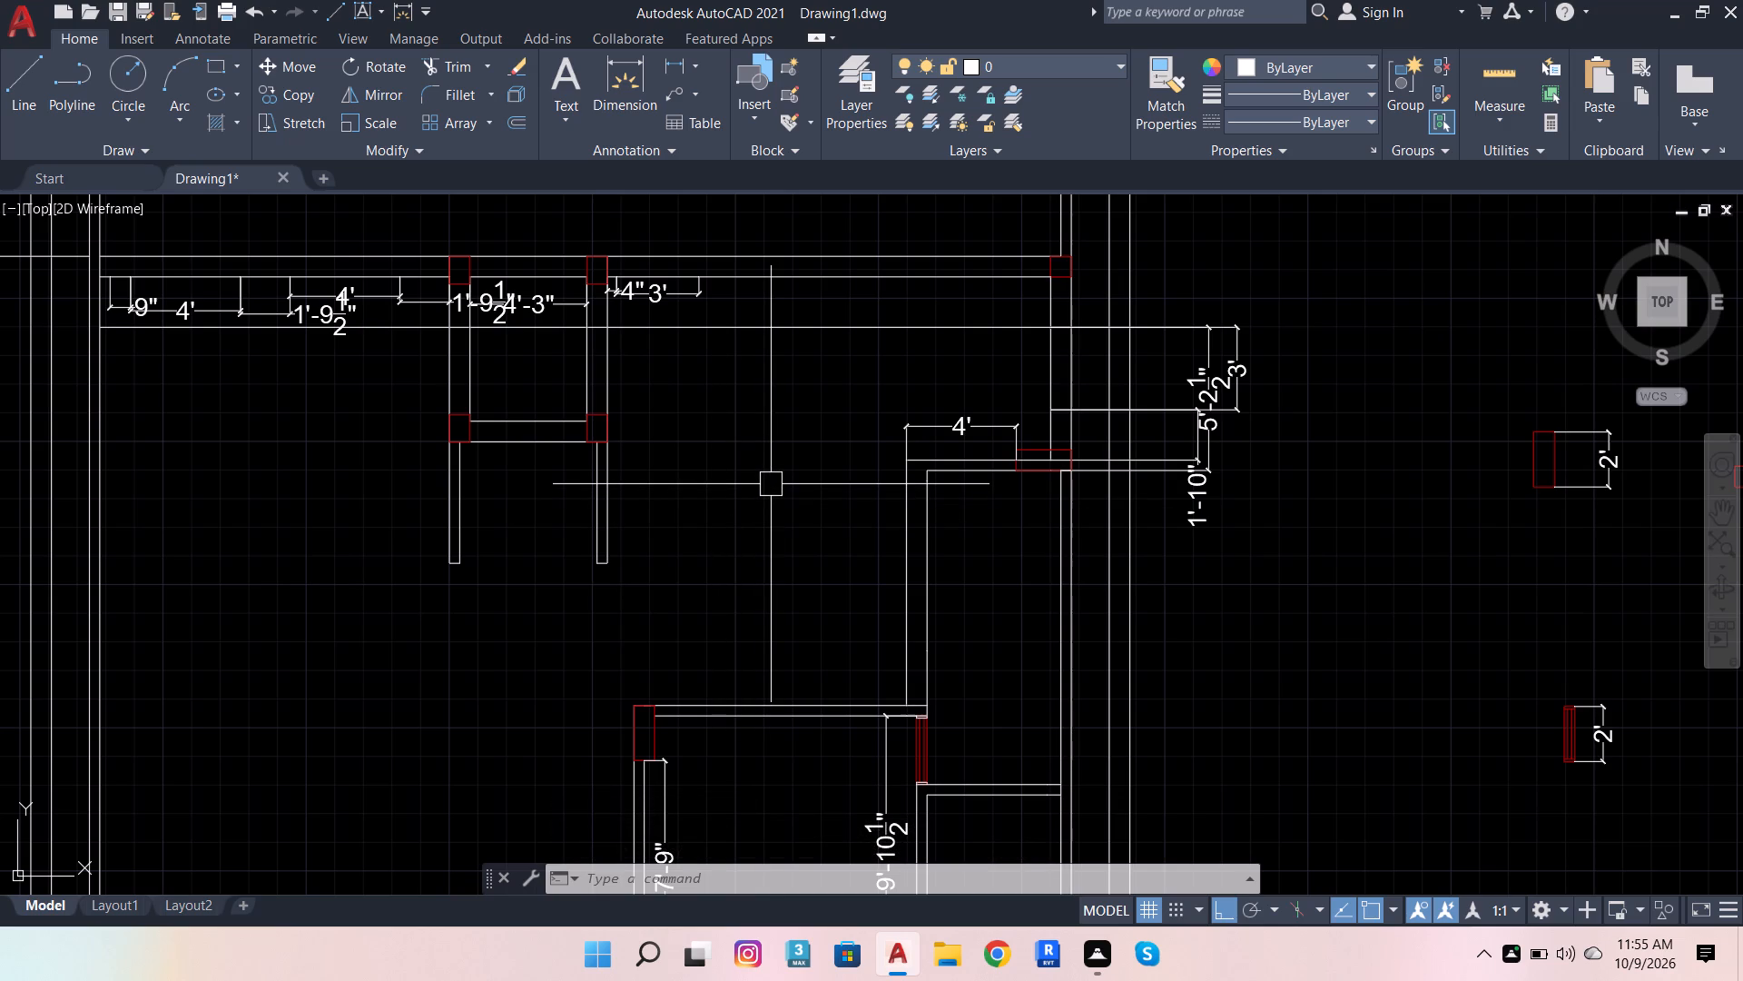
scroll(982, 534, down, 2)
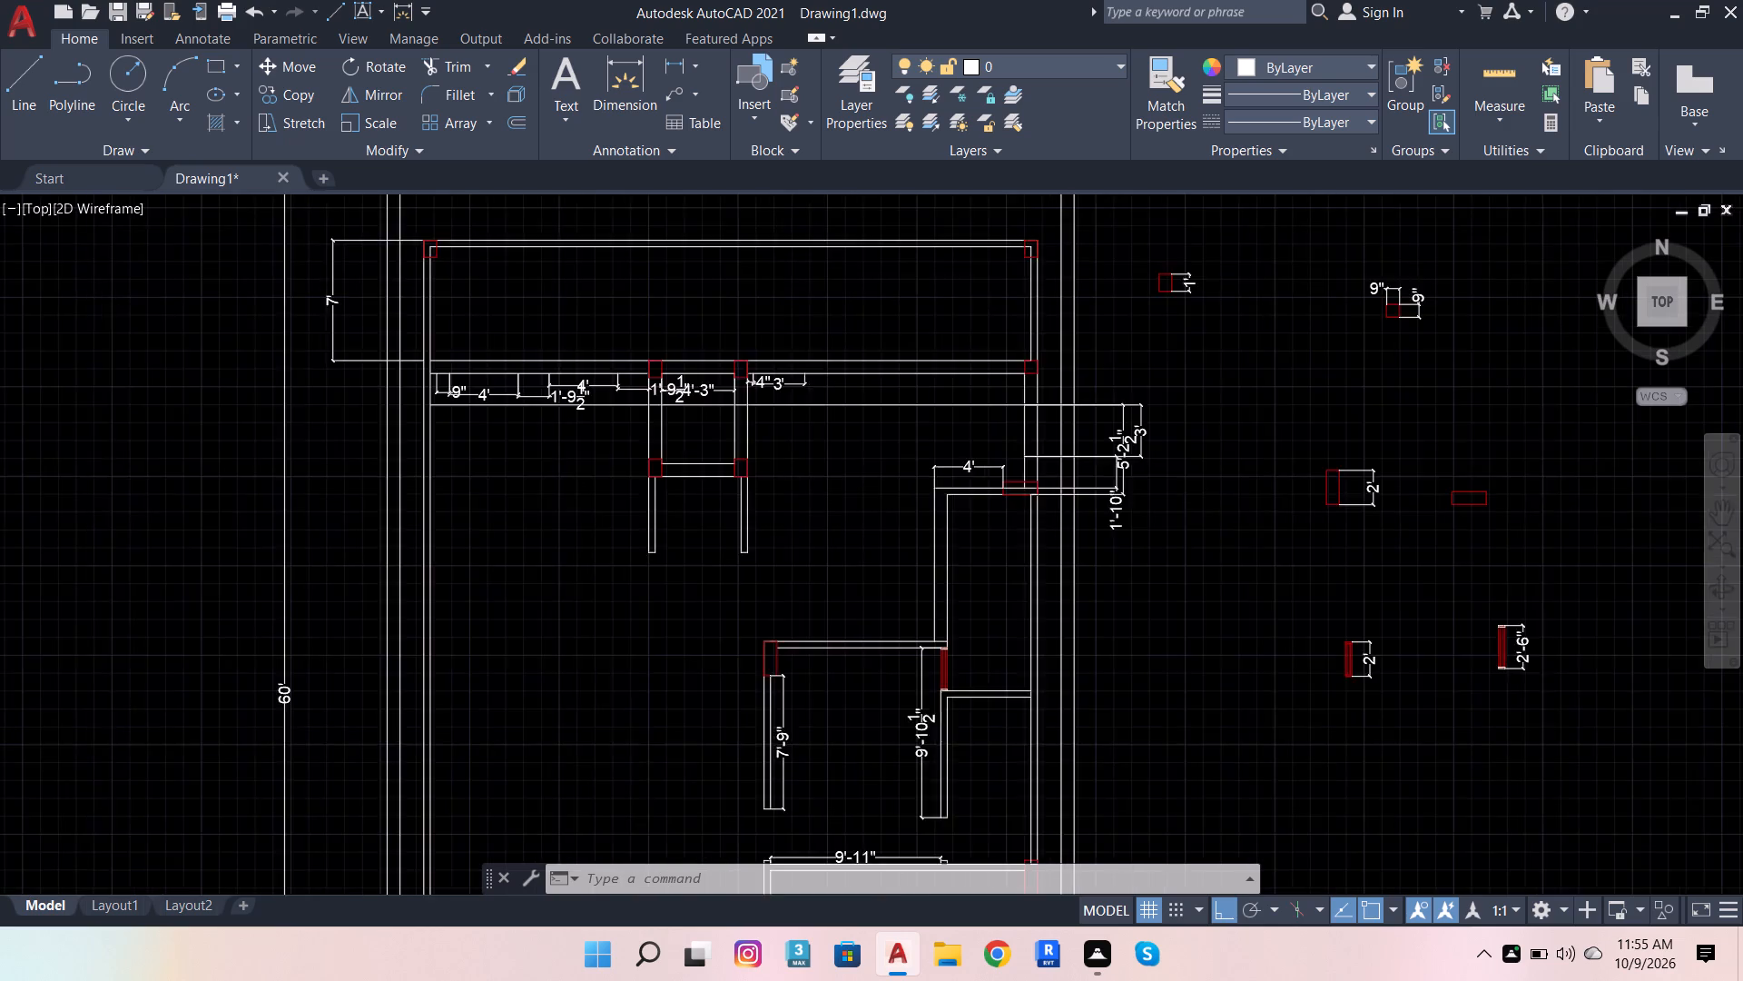
Delete the long horizontal guide line below the 7' strip's lower wall, running from the west wall to the east wall.
scroll(922, 625, up, 1)
scroll(1058, 546, down, 2)
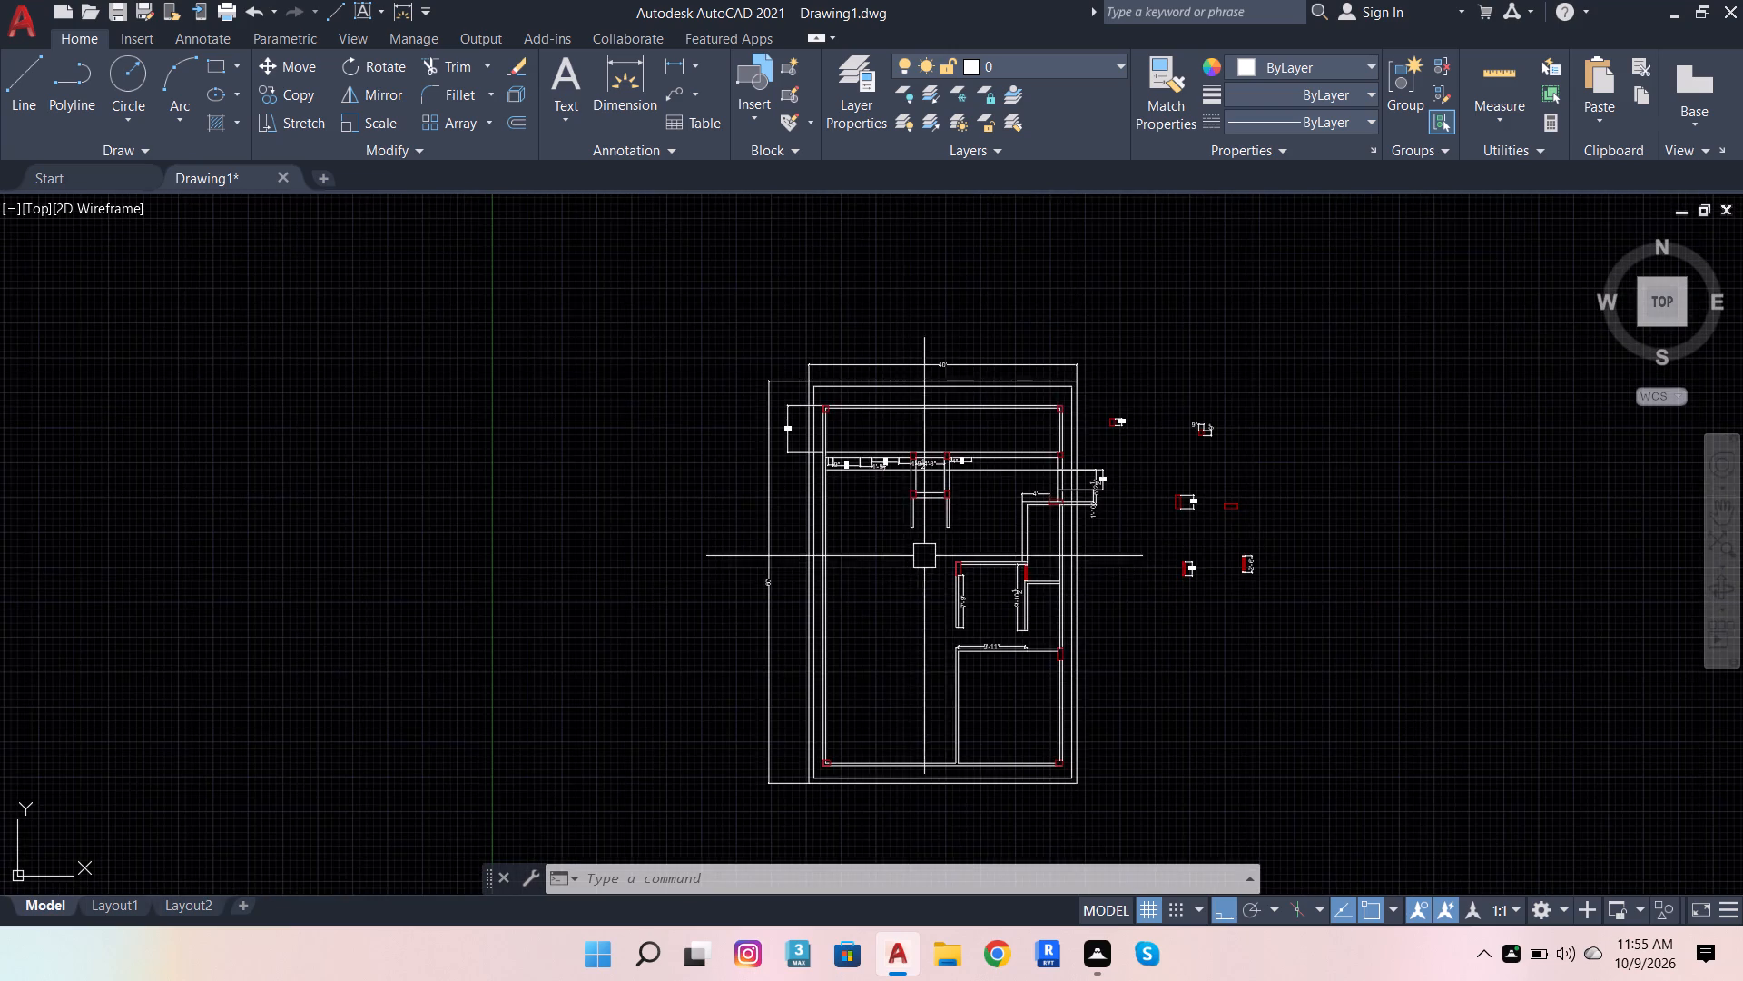
scroll(934, 548, up, 2)
scroll(1085, 460, down, 2)
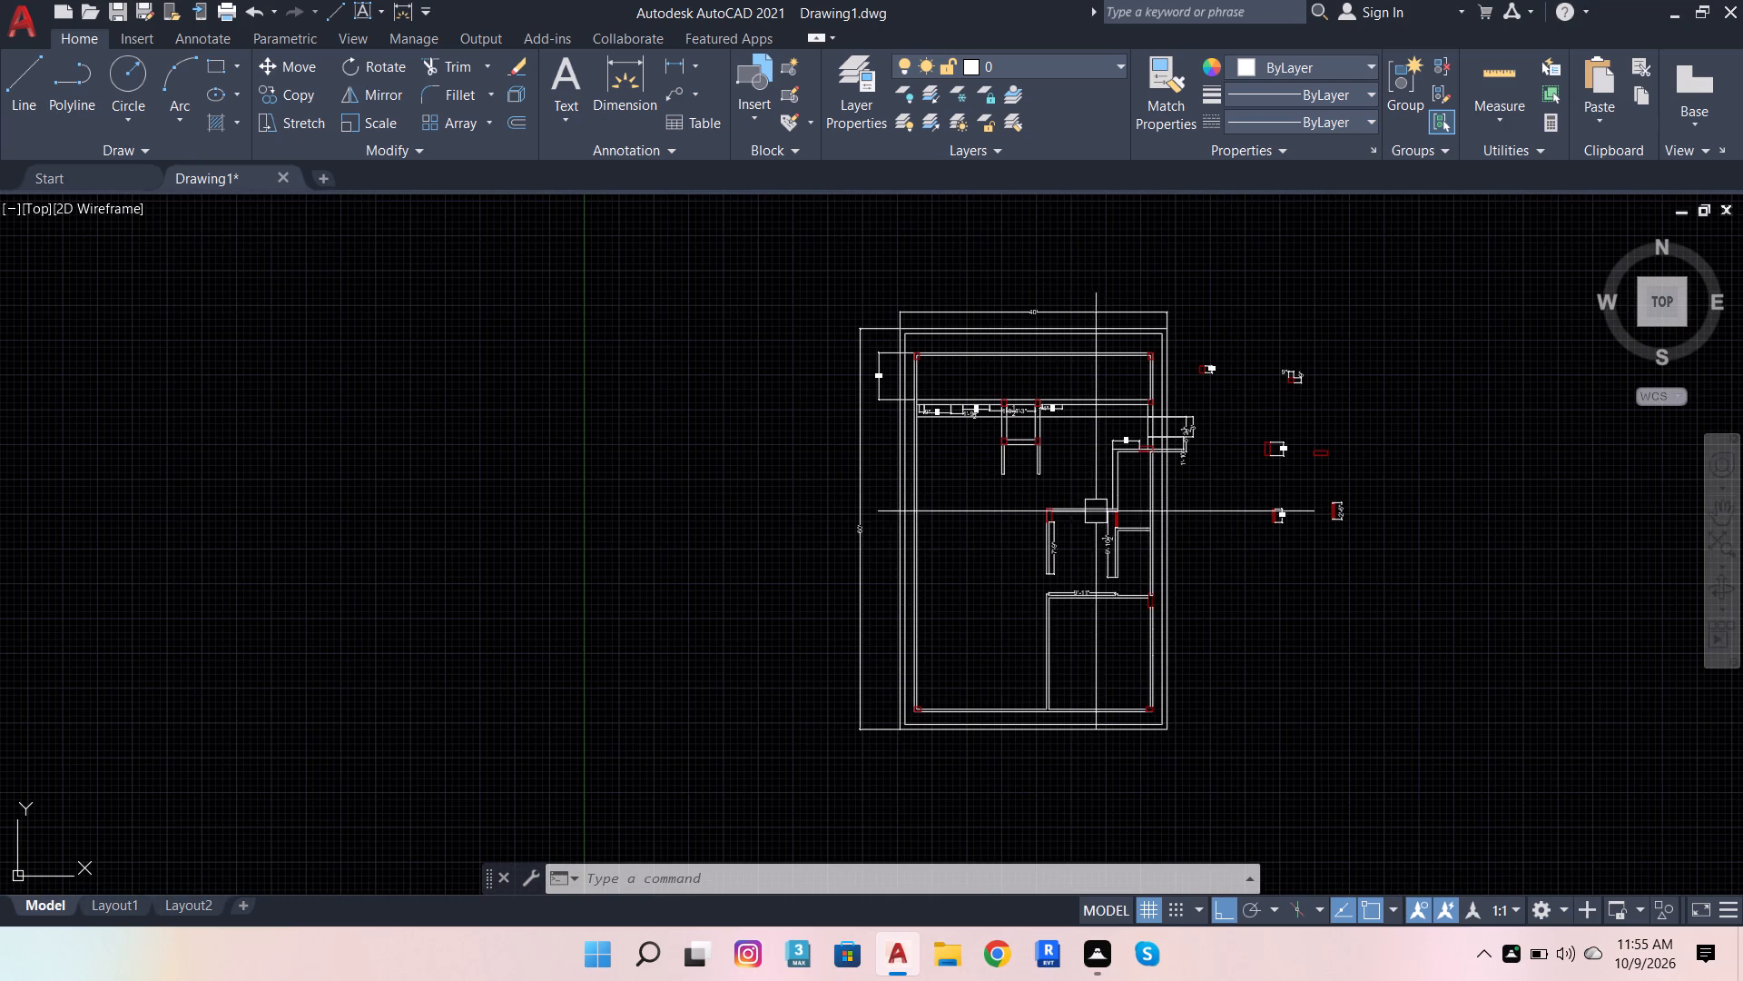
scroll(1076, 334, up, 2)
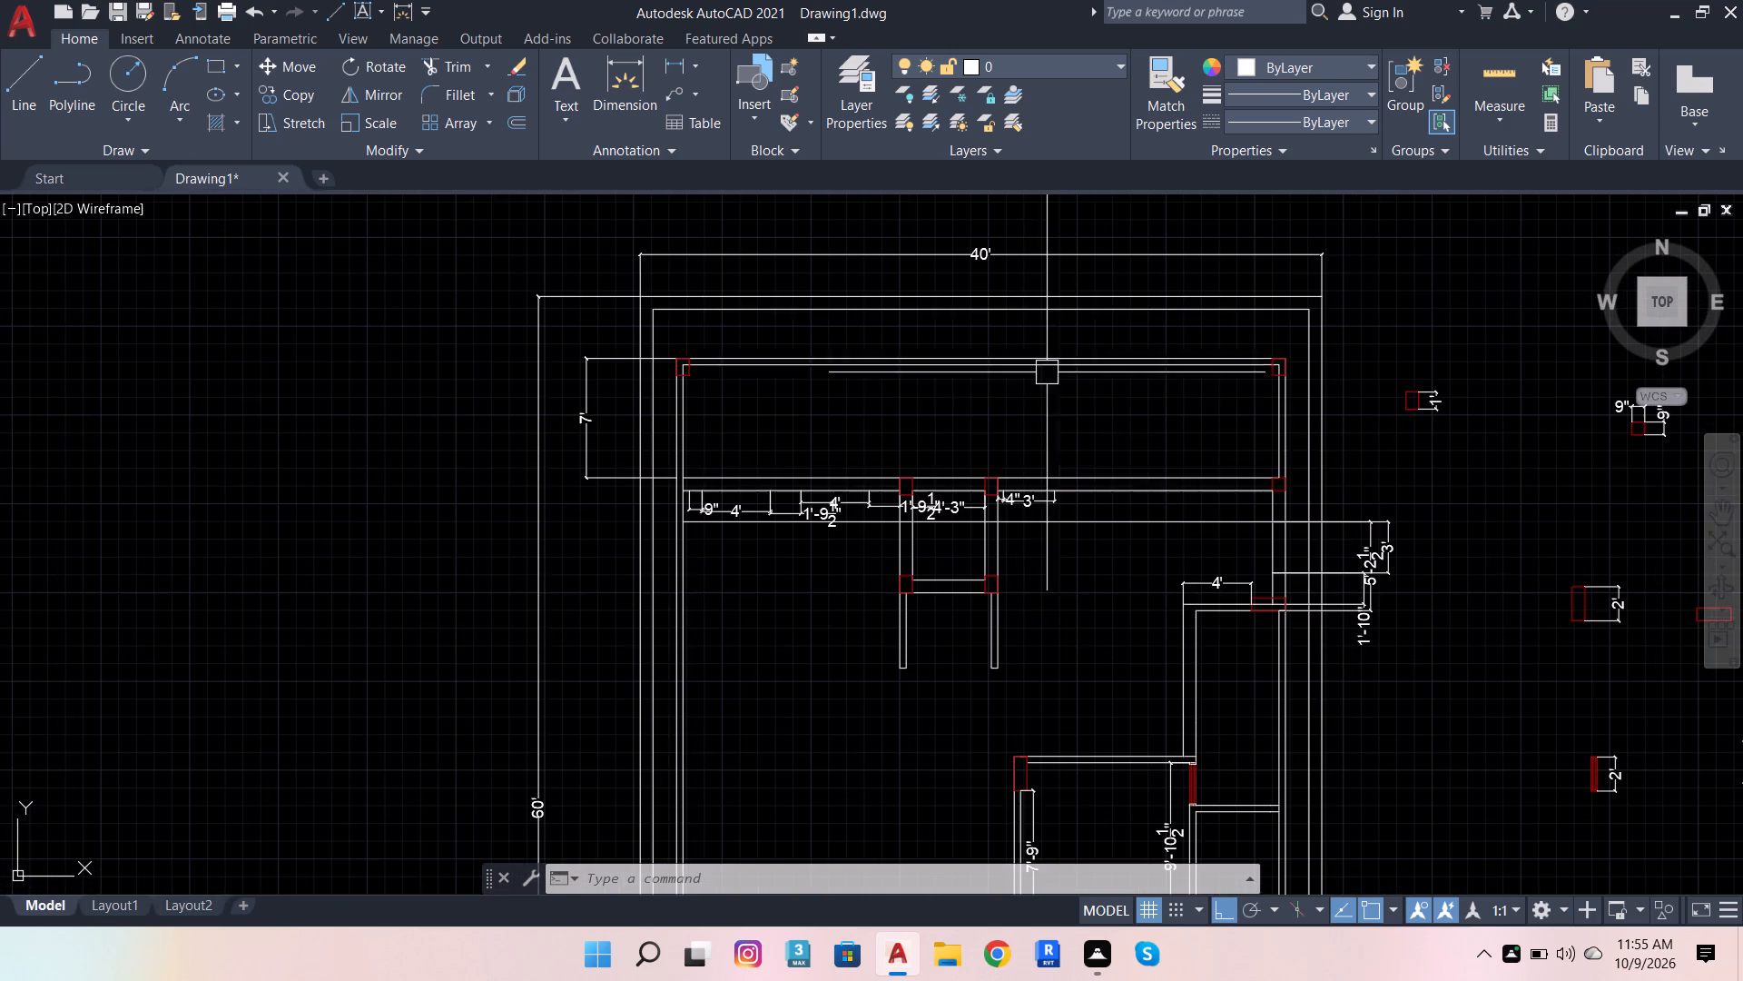
click(1078, 530)
scroll(1247, 526, up, 2)
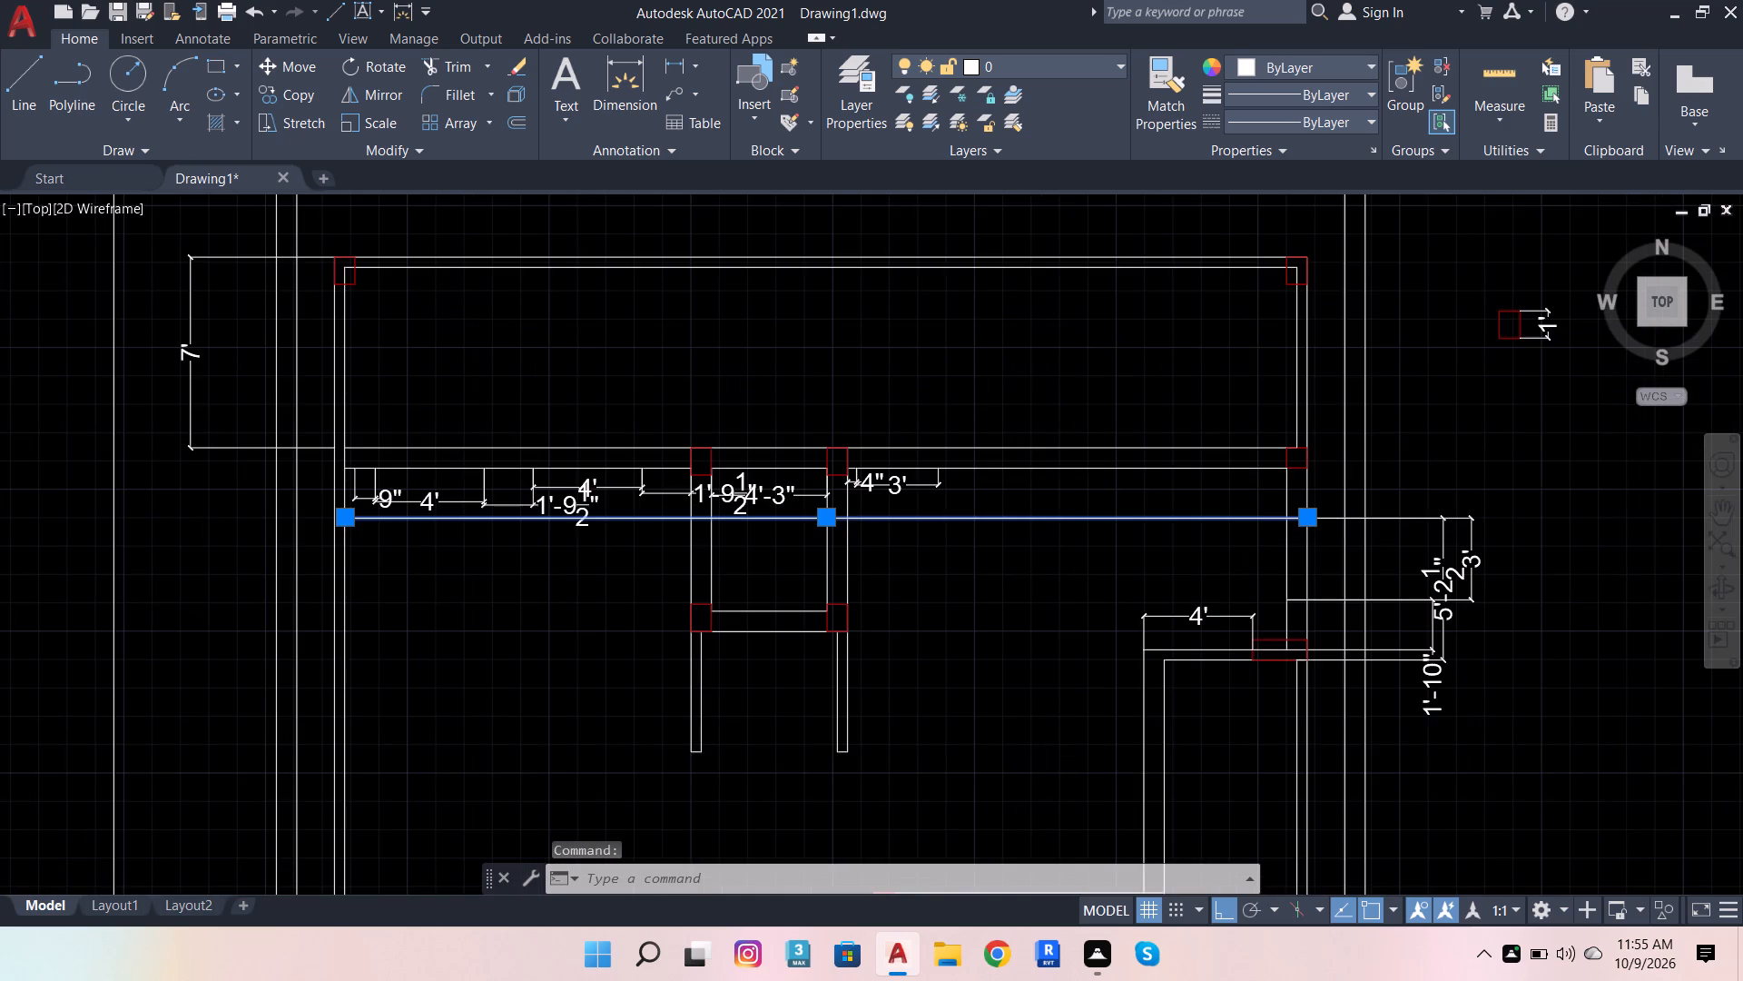
key(Delete)
scroll(1343, 456, down, 1)
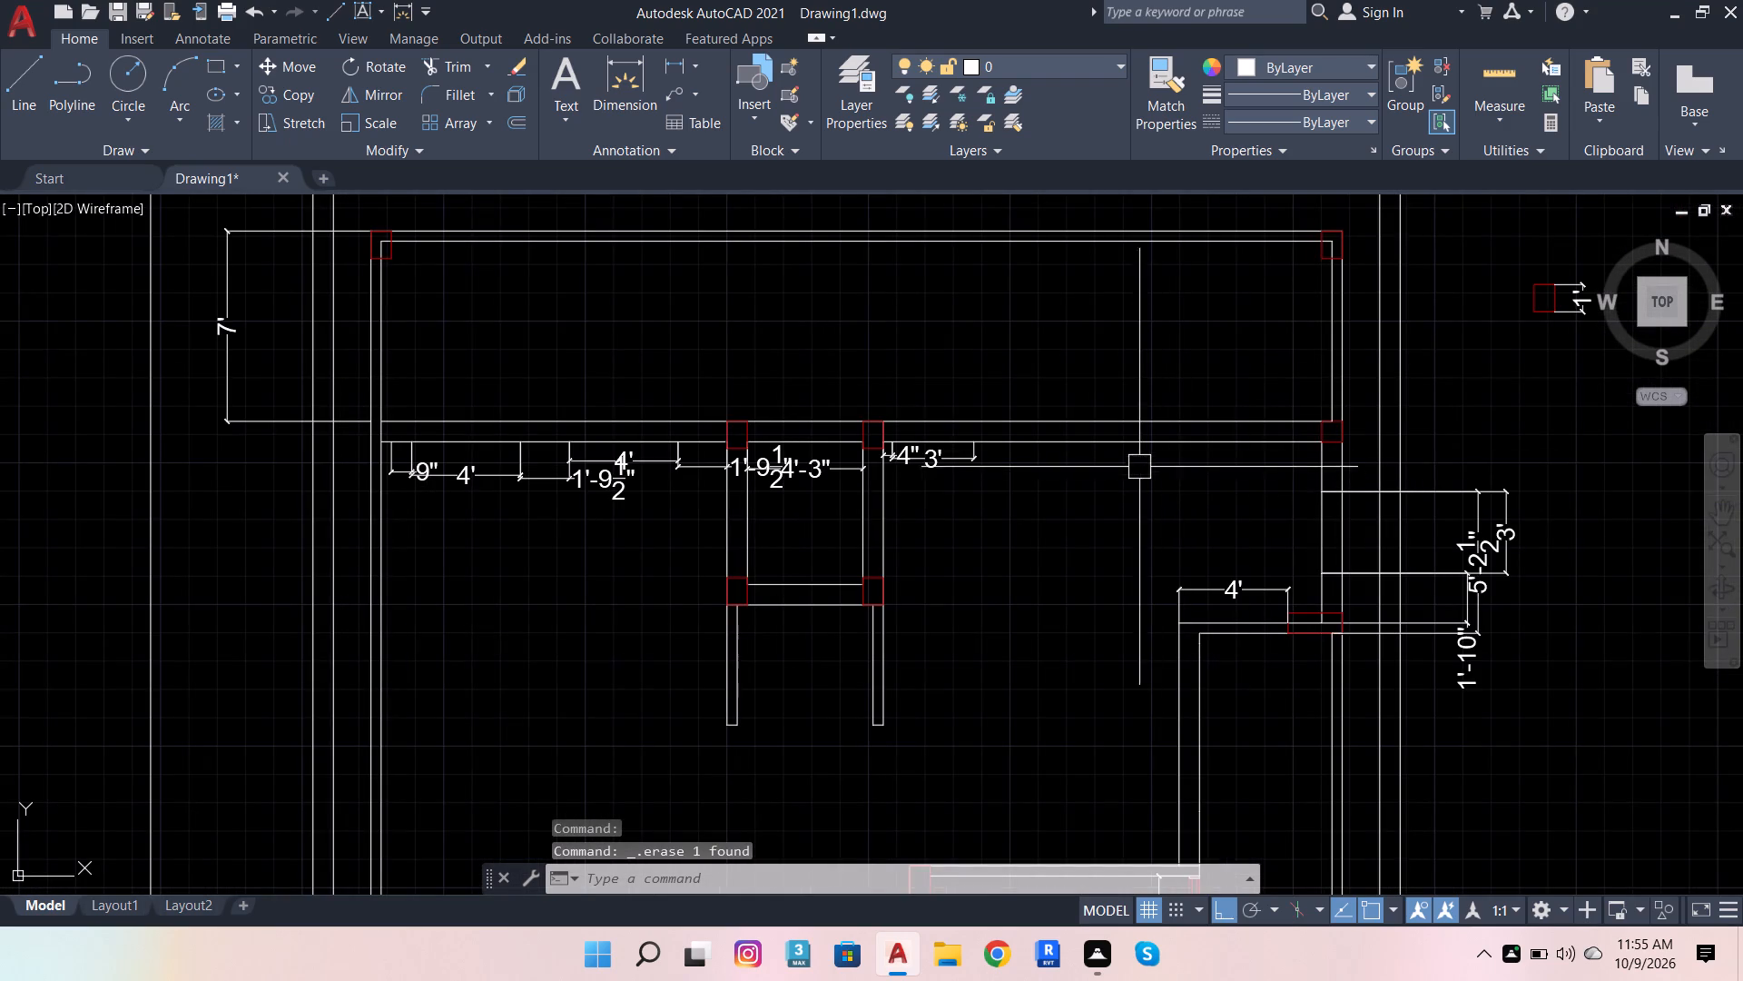
Draw a three-sided outline for a 4' opening across the 7' strip's lower wall, at the 4' dimension nearest the small room.
scroll(645, 487, up, 1)
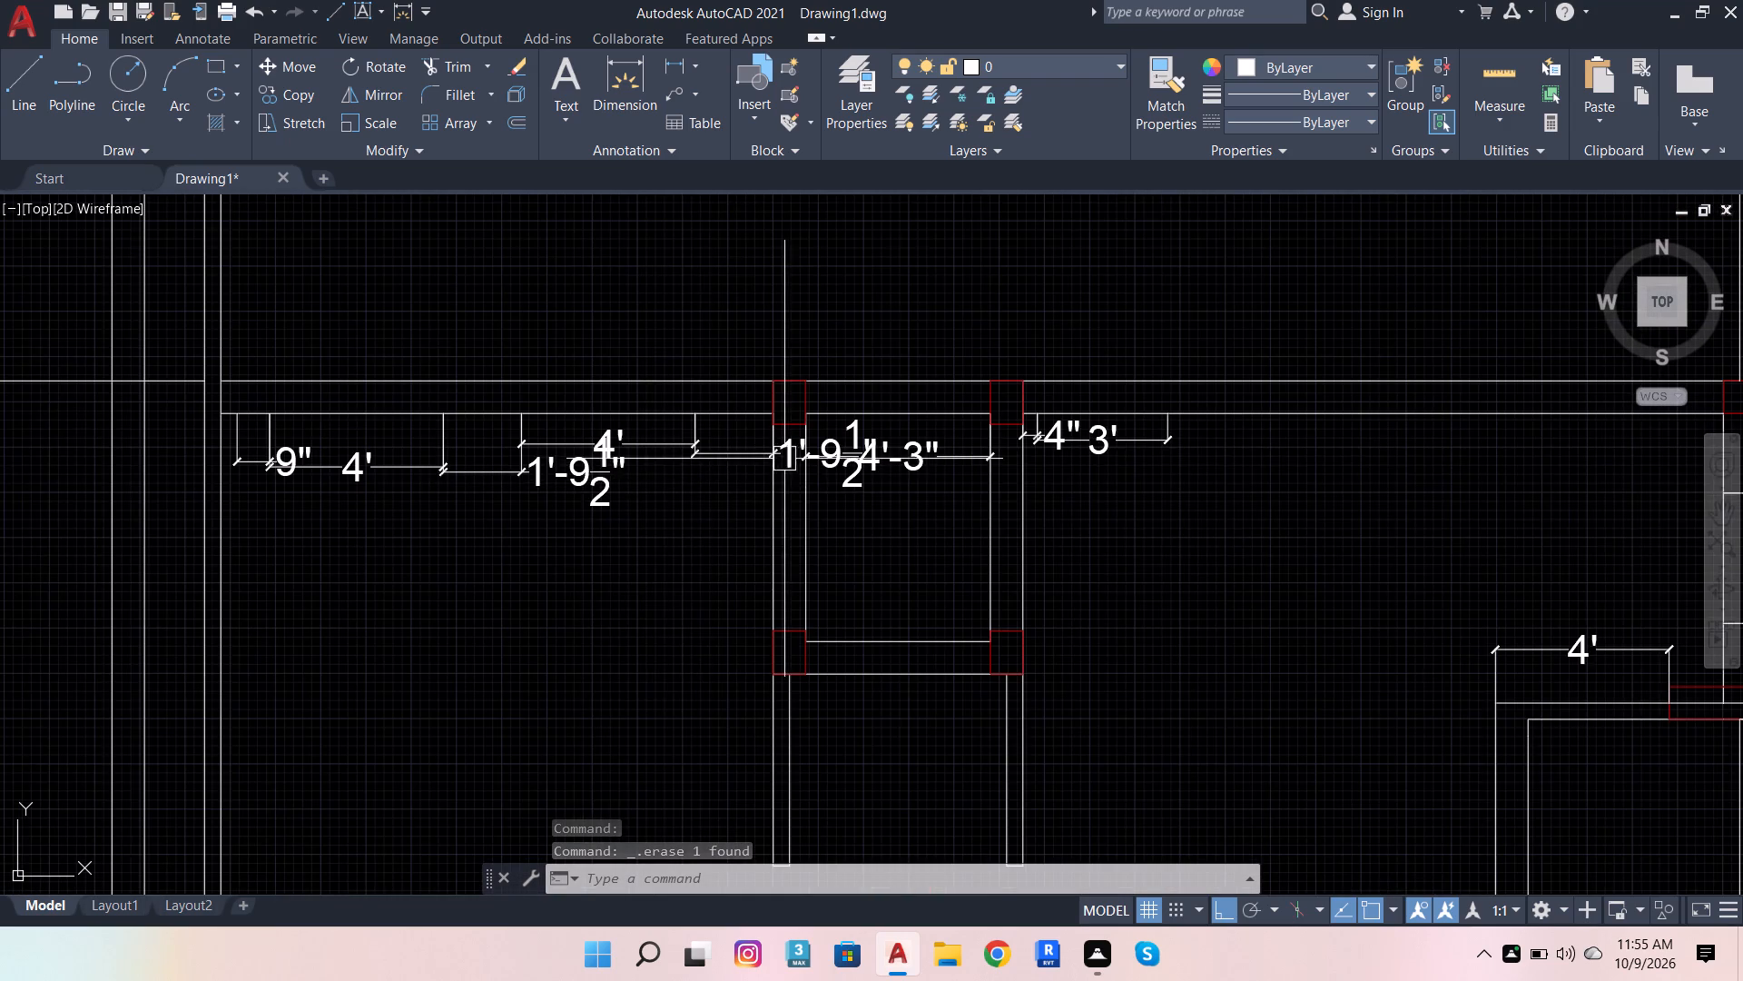
scroll(789, 460, up, 1)
scroll(921, 376, down, 2)
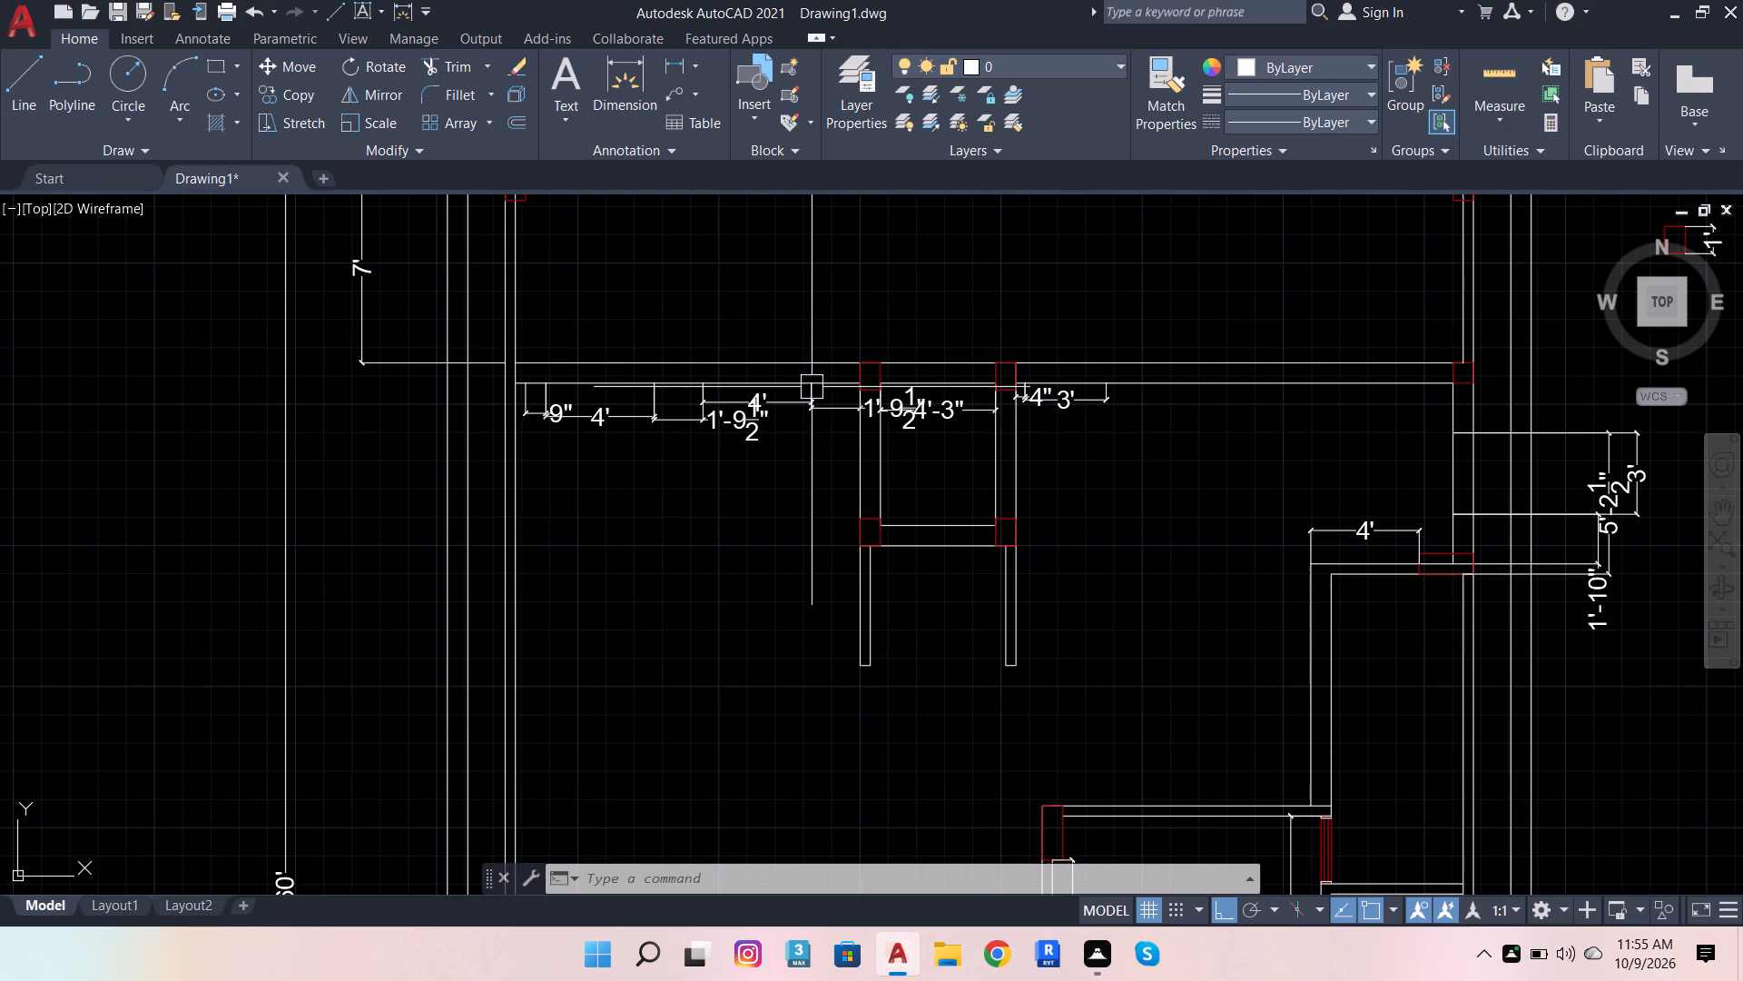
scroll(784, 370, up, 2)
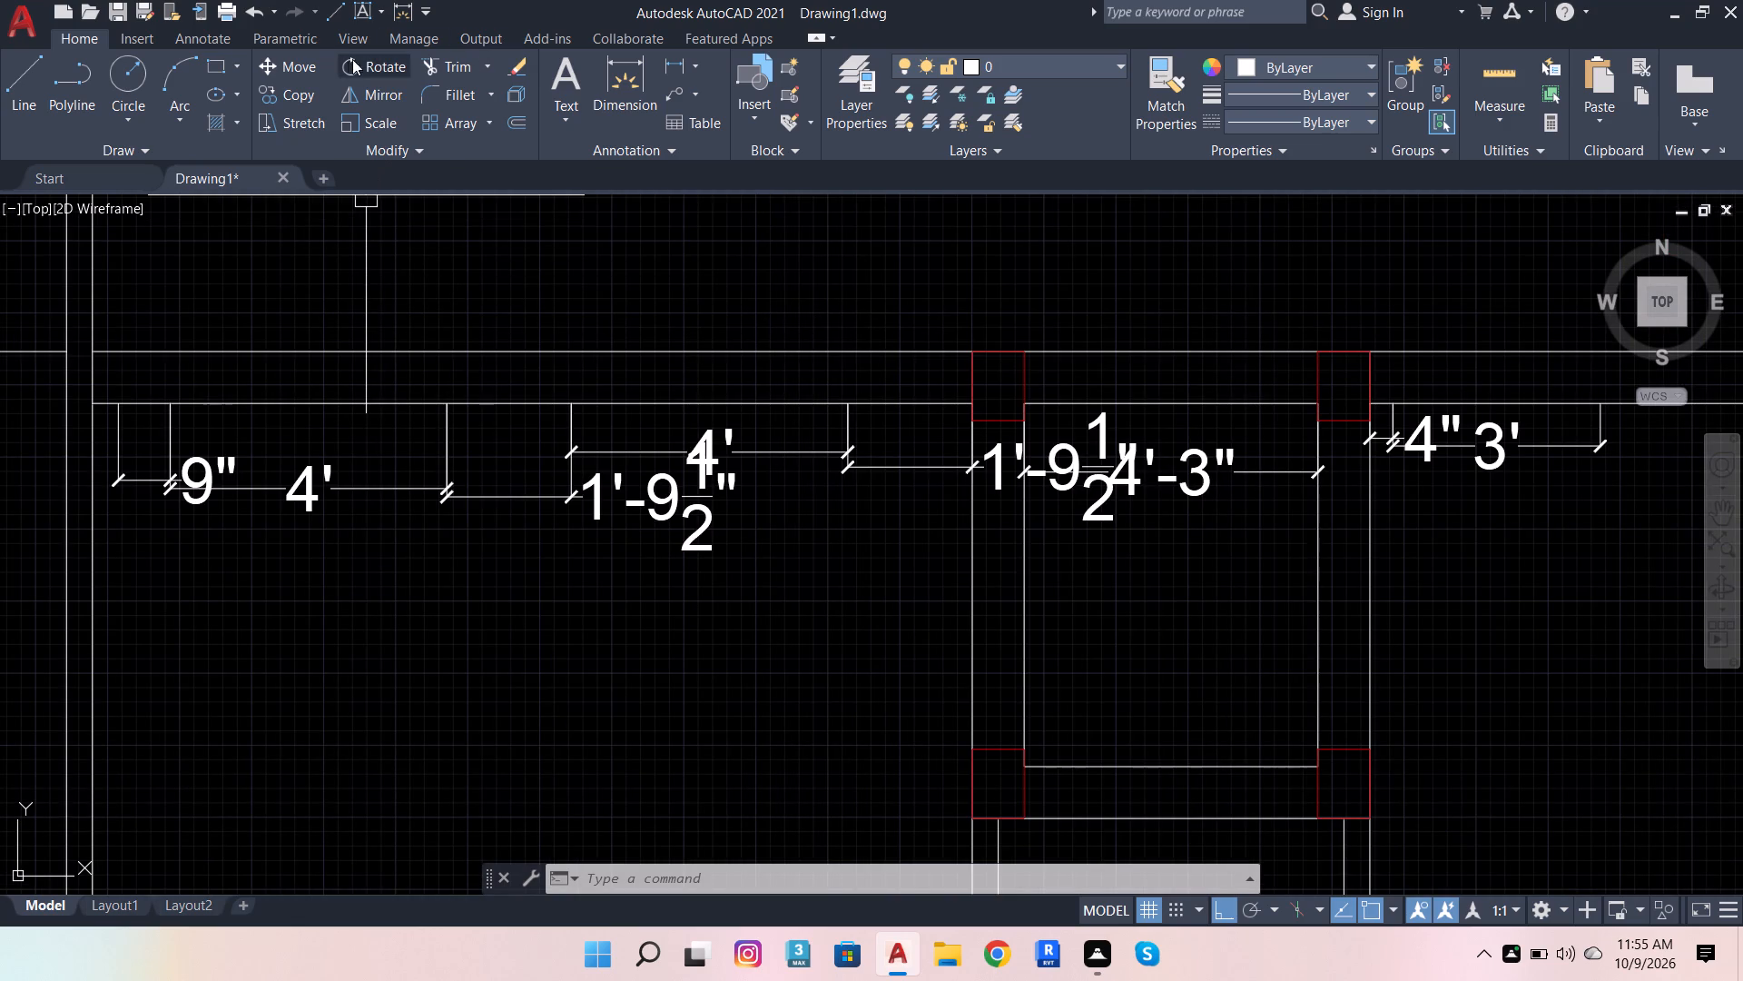
click(18, 104)
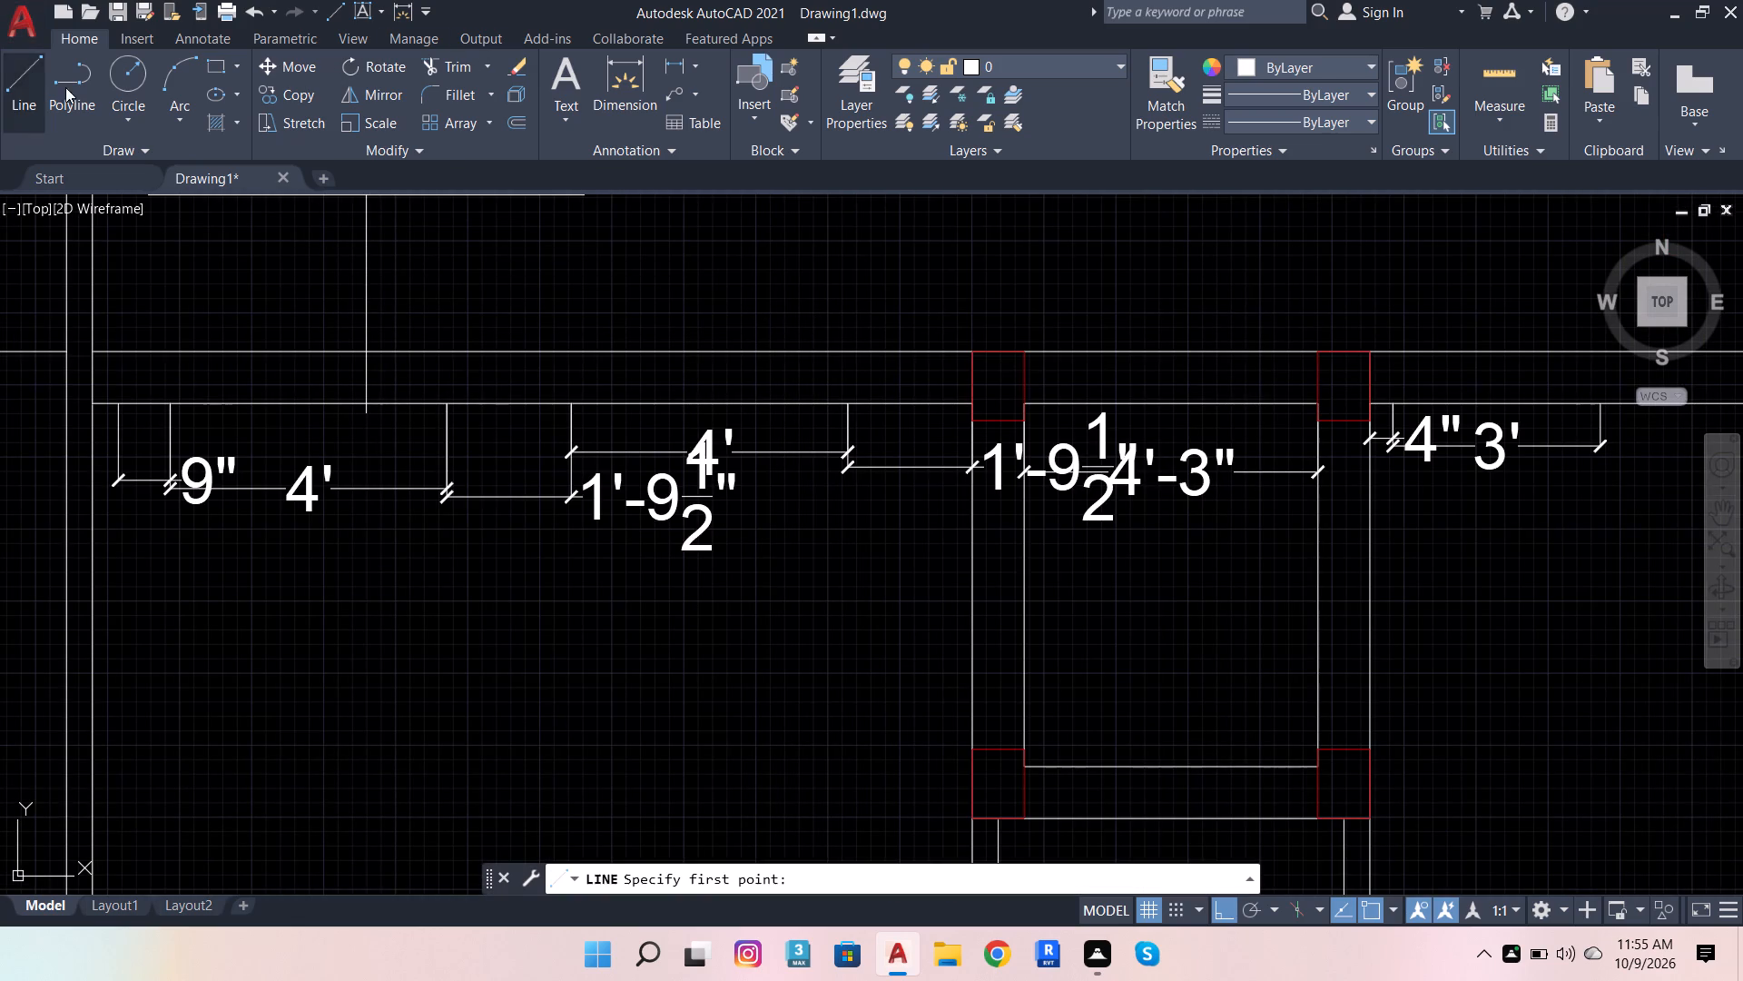
click(579, 407)
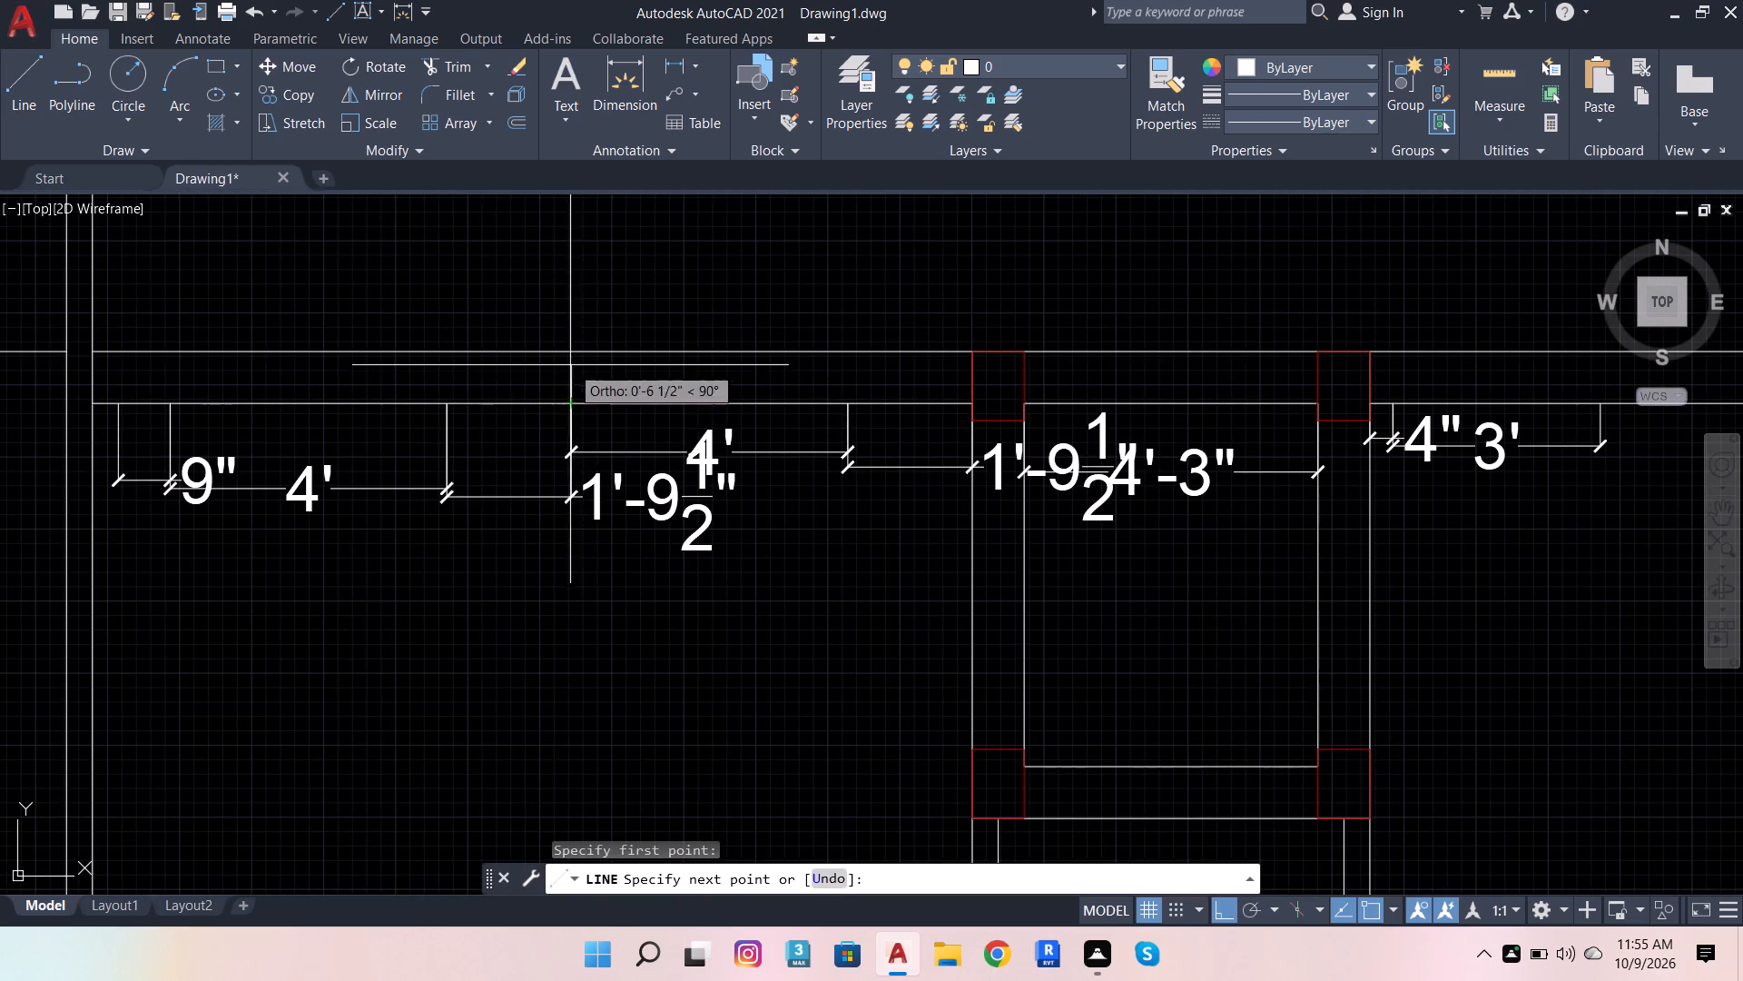
click(577, 319)
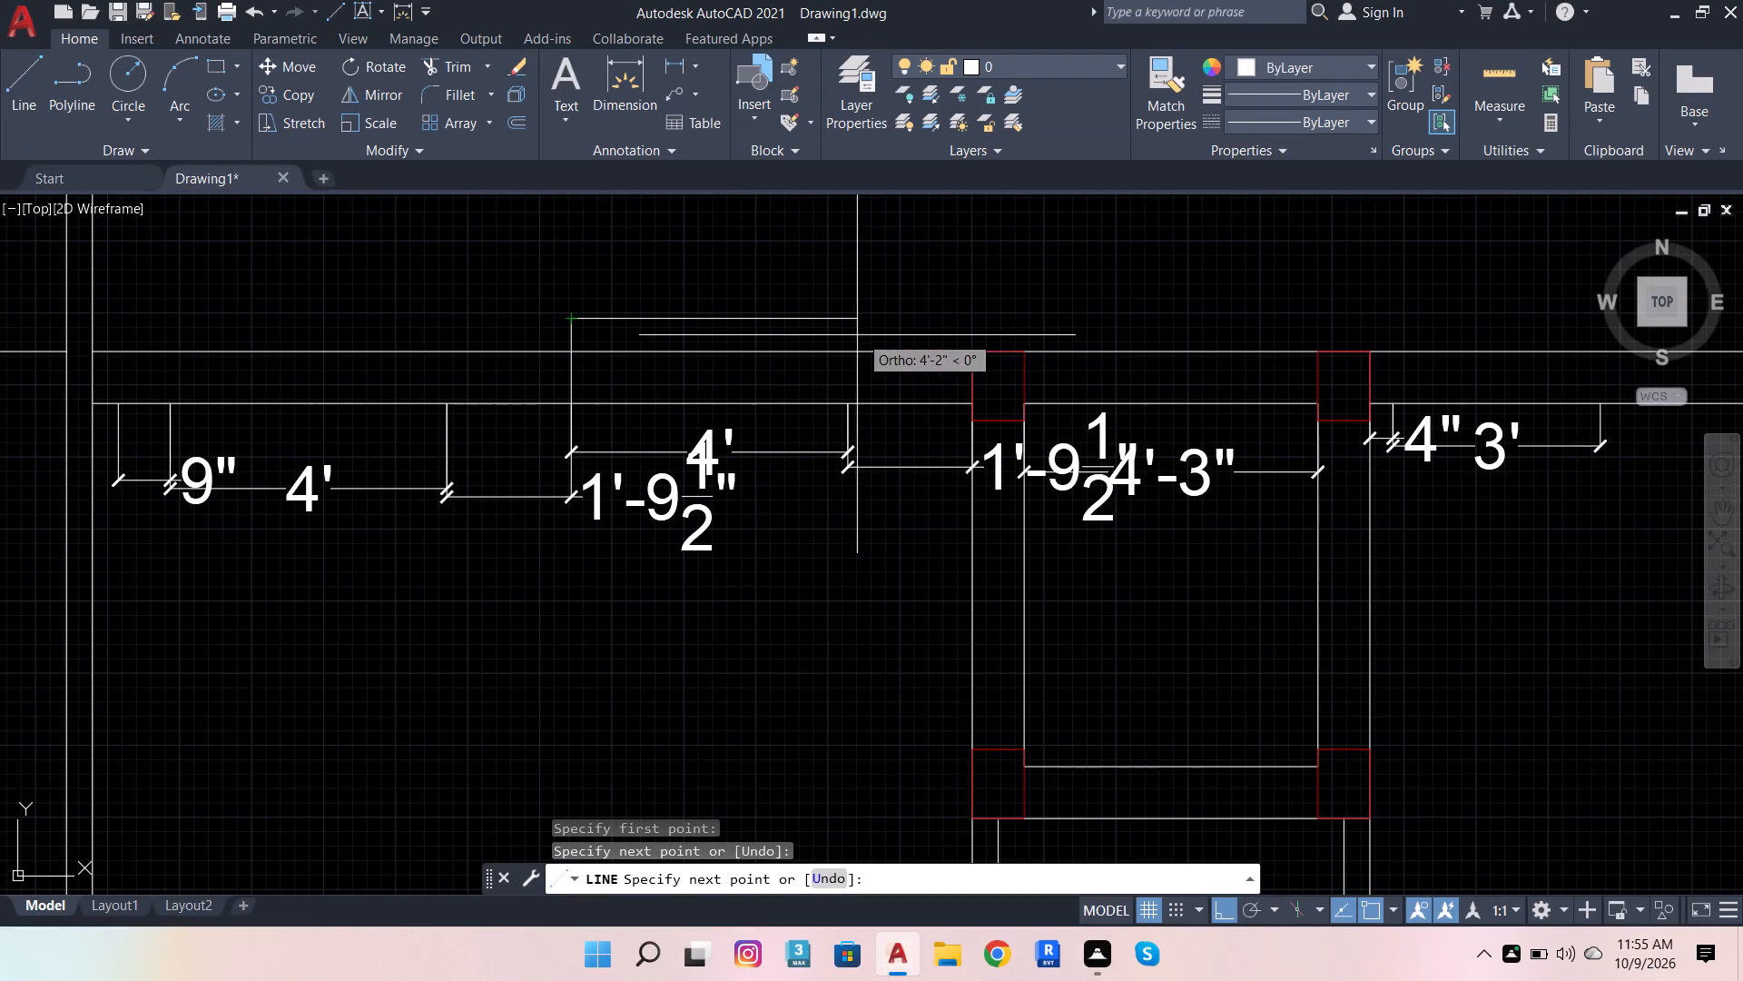
text(4')
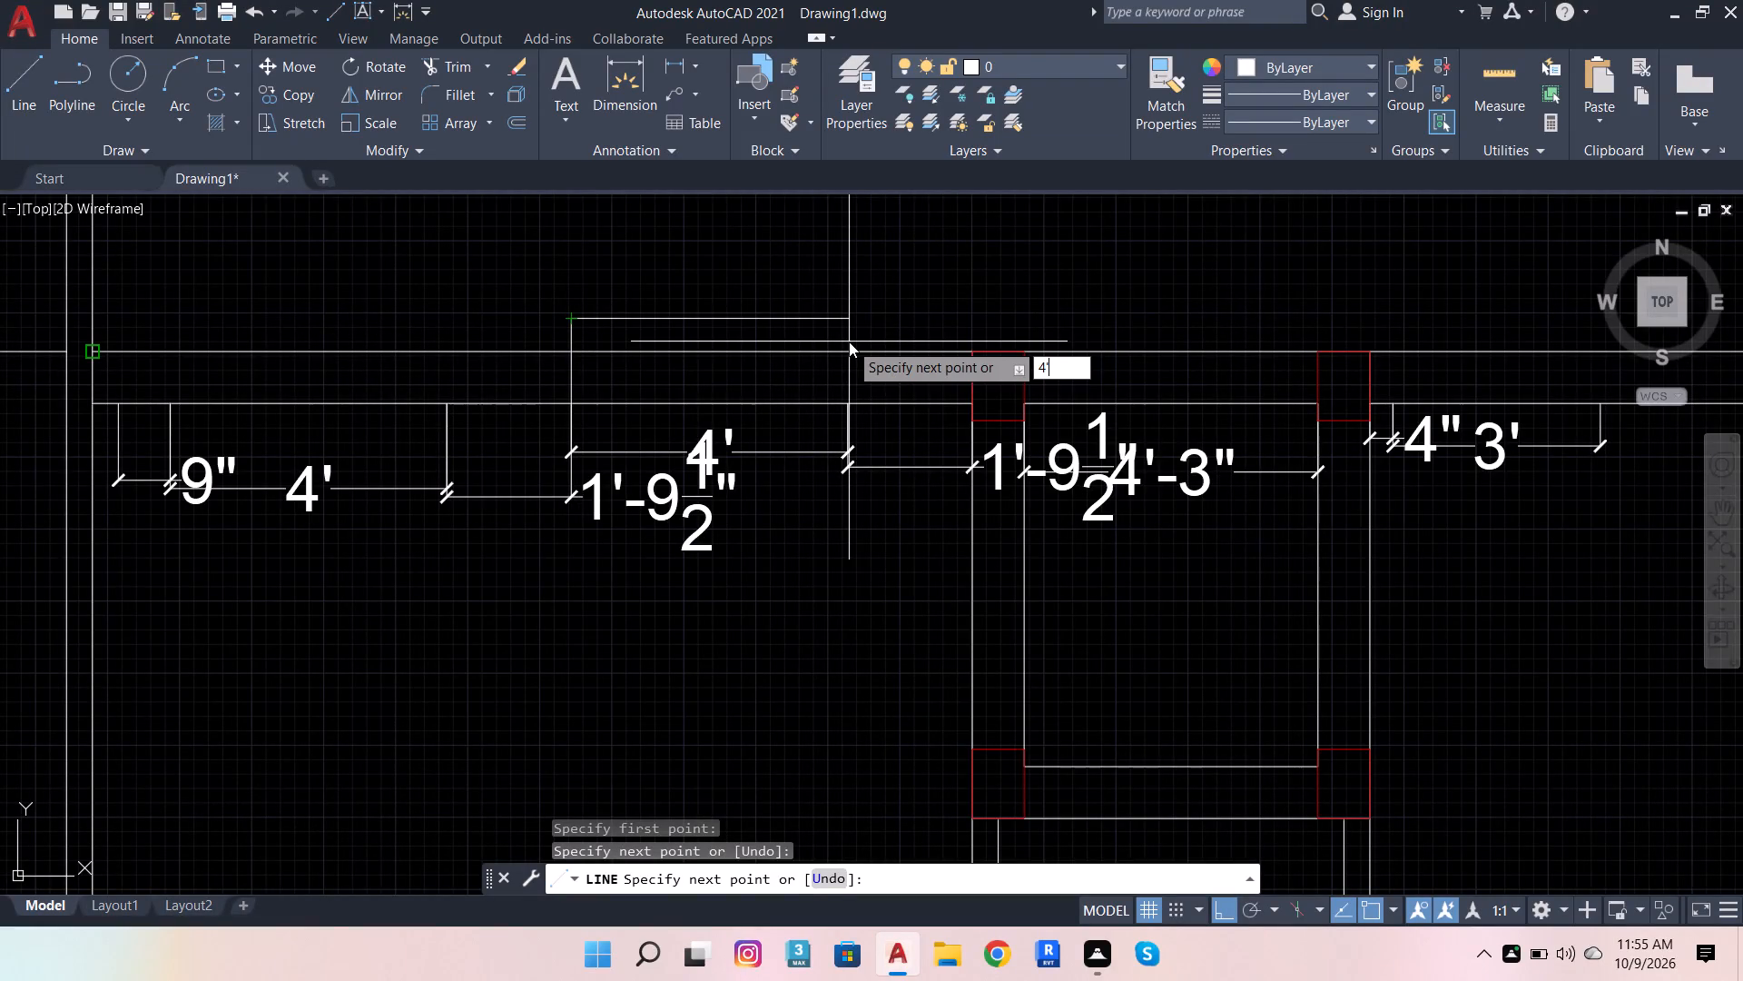
key(Return)
key(ctrl+z)
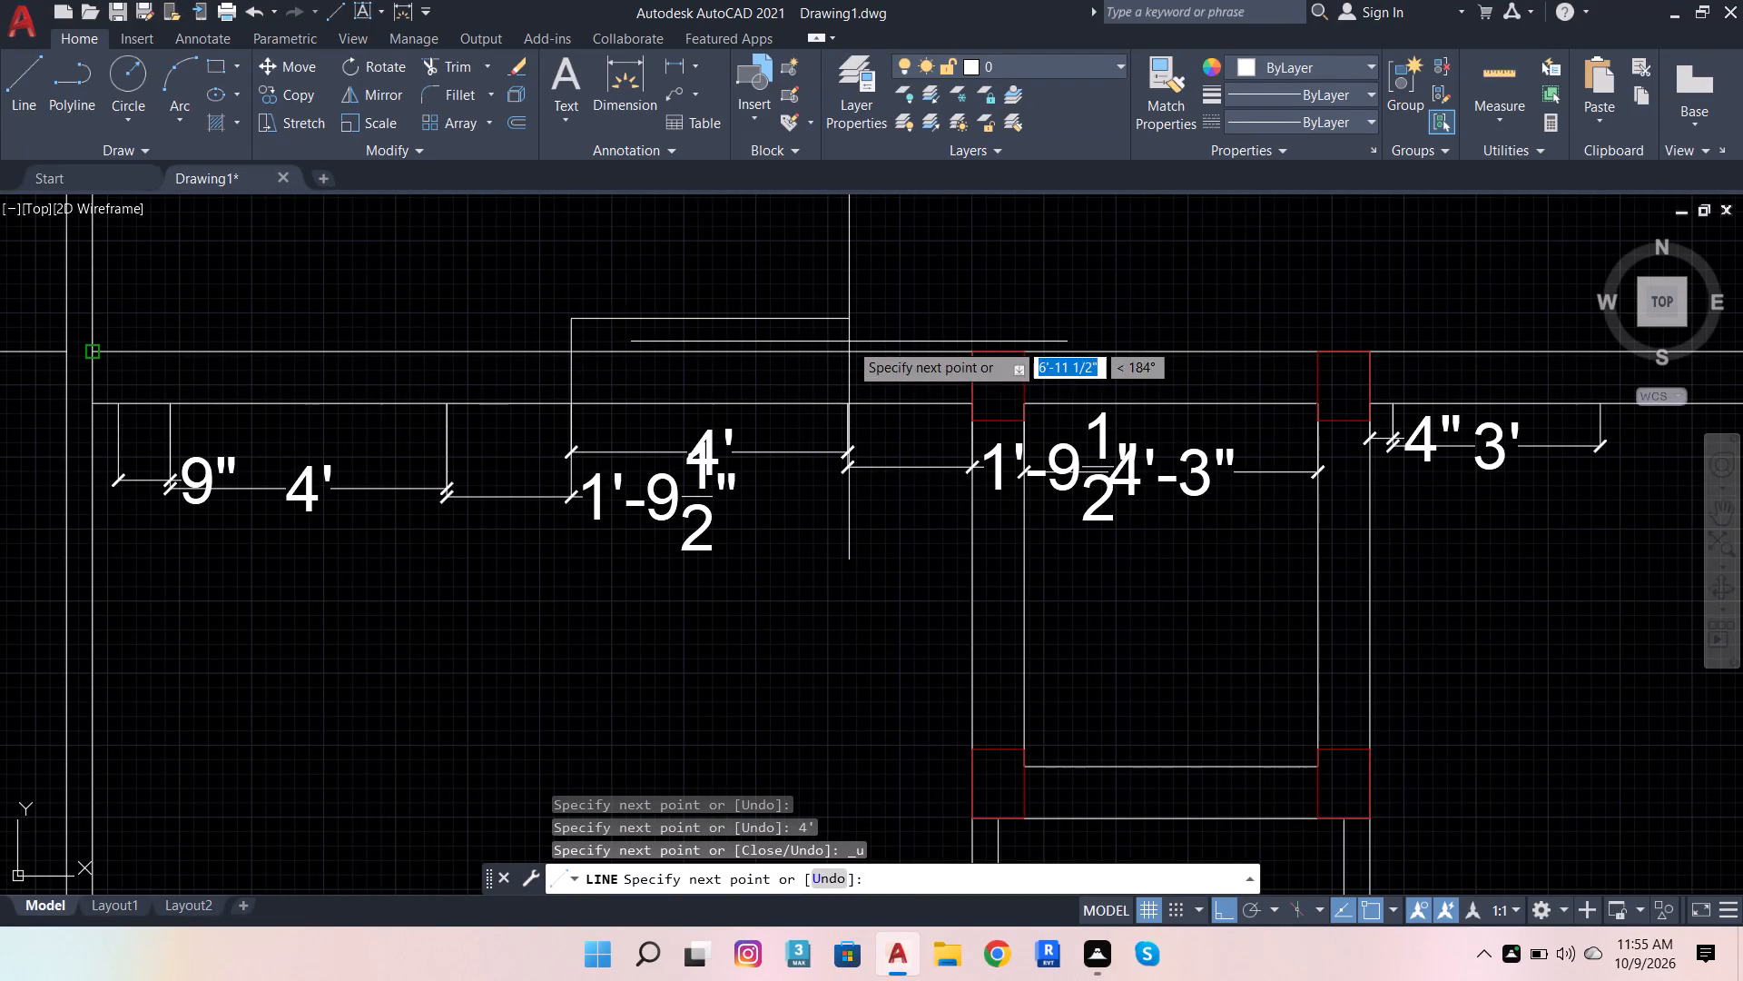
text(4')
key(Return)
click(849, 401)
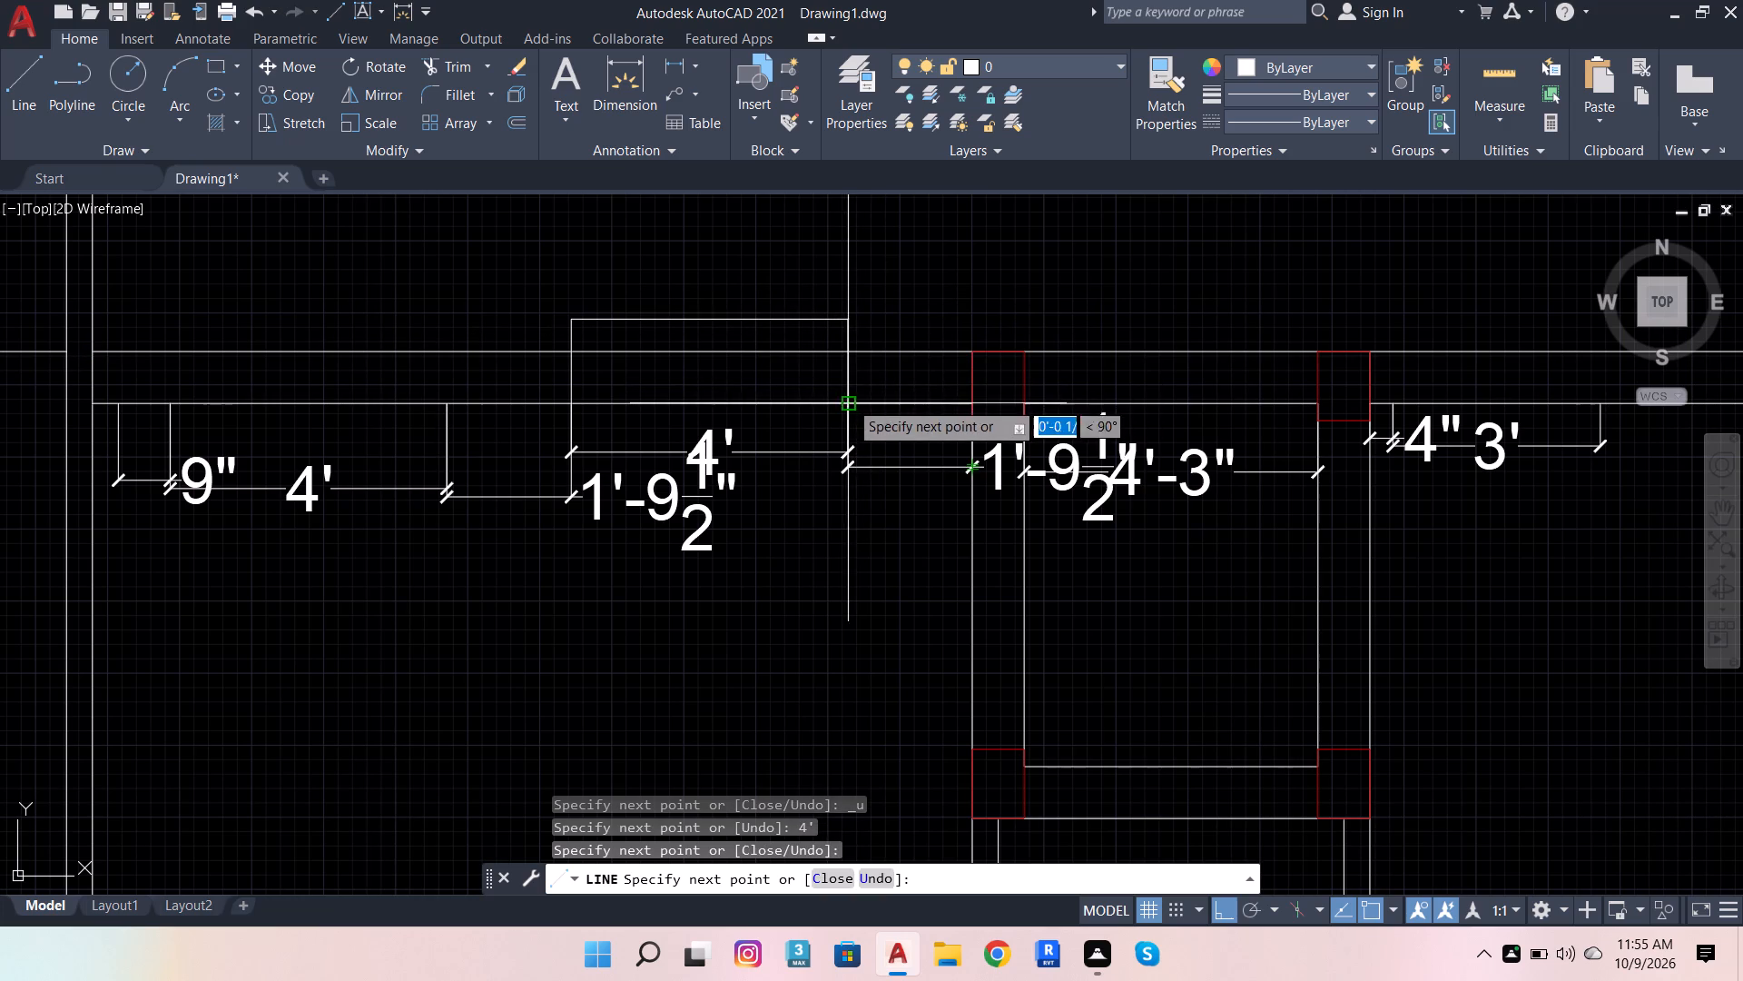
key(space)
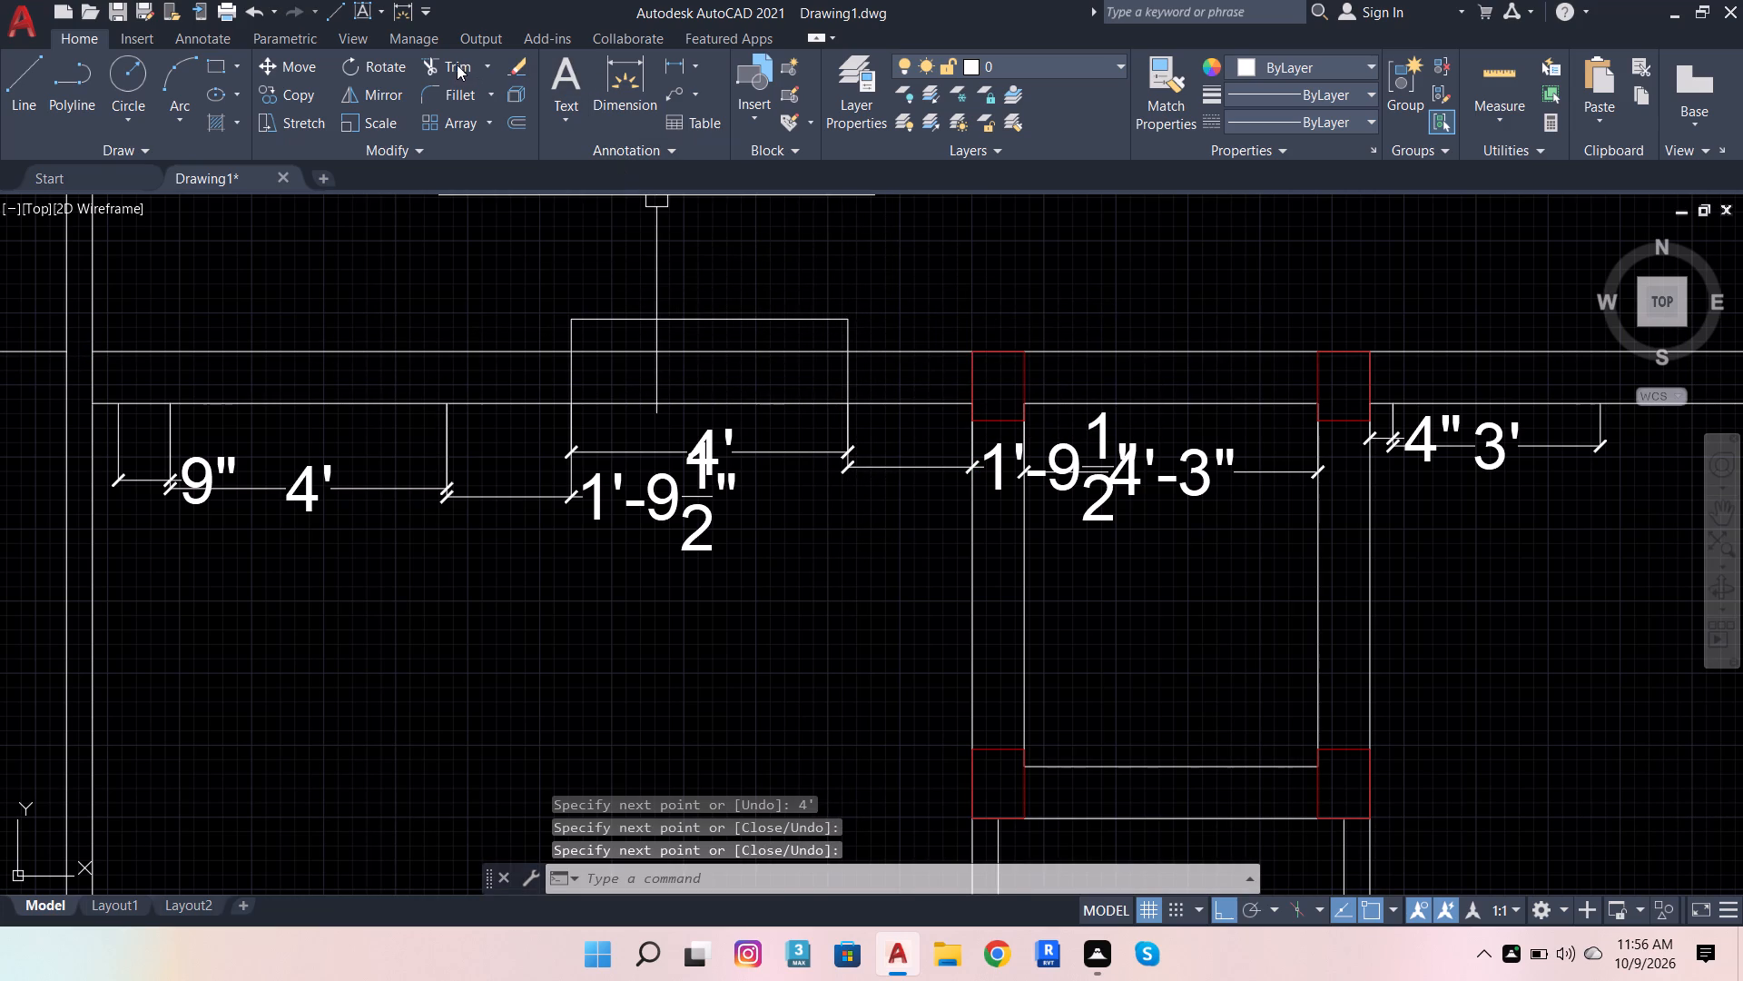
Trim both wall lines across the 4' opening and remove the outline pieces extending above the wall, leaving its two jambs.
click(455, 64)
drag(752, 329, 744, 372)
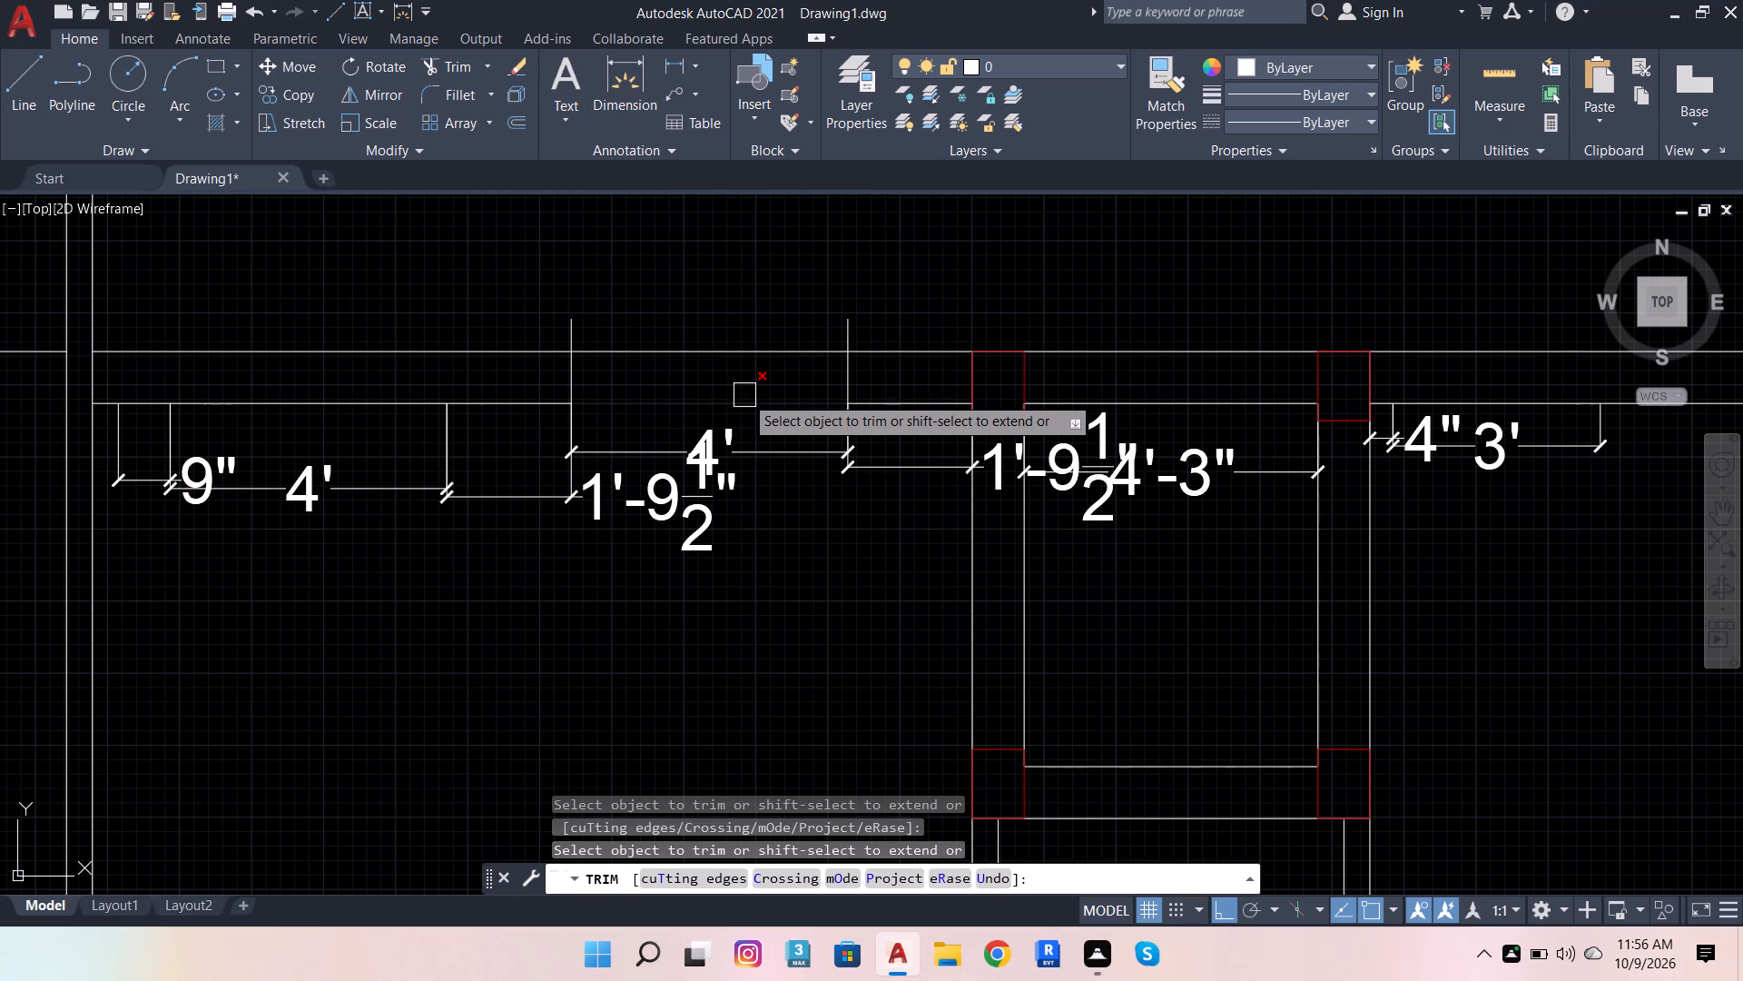
click(744, 395)
click(737, 355)
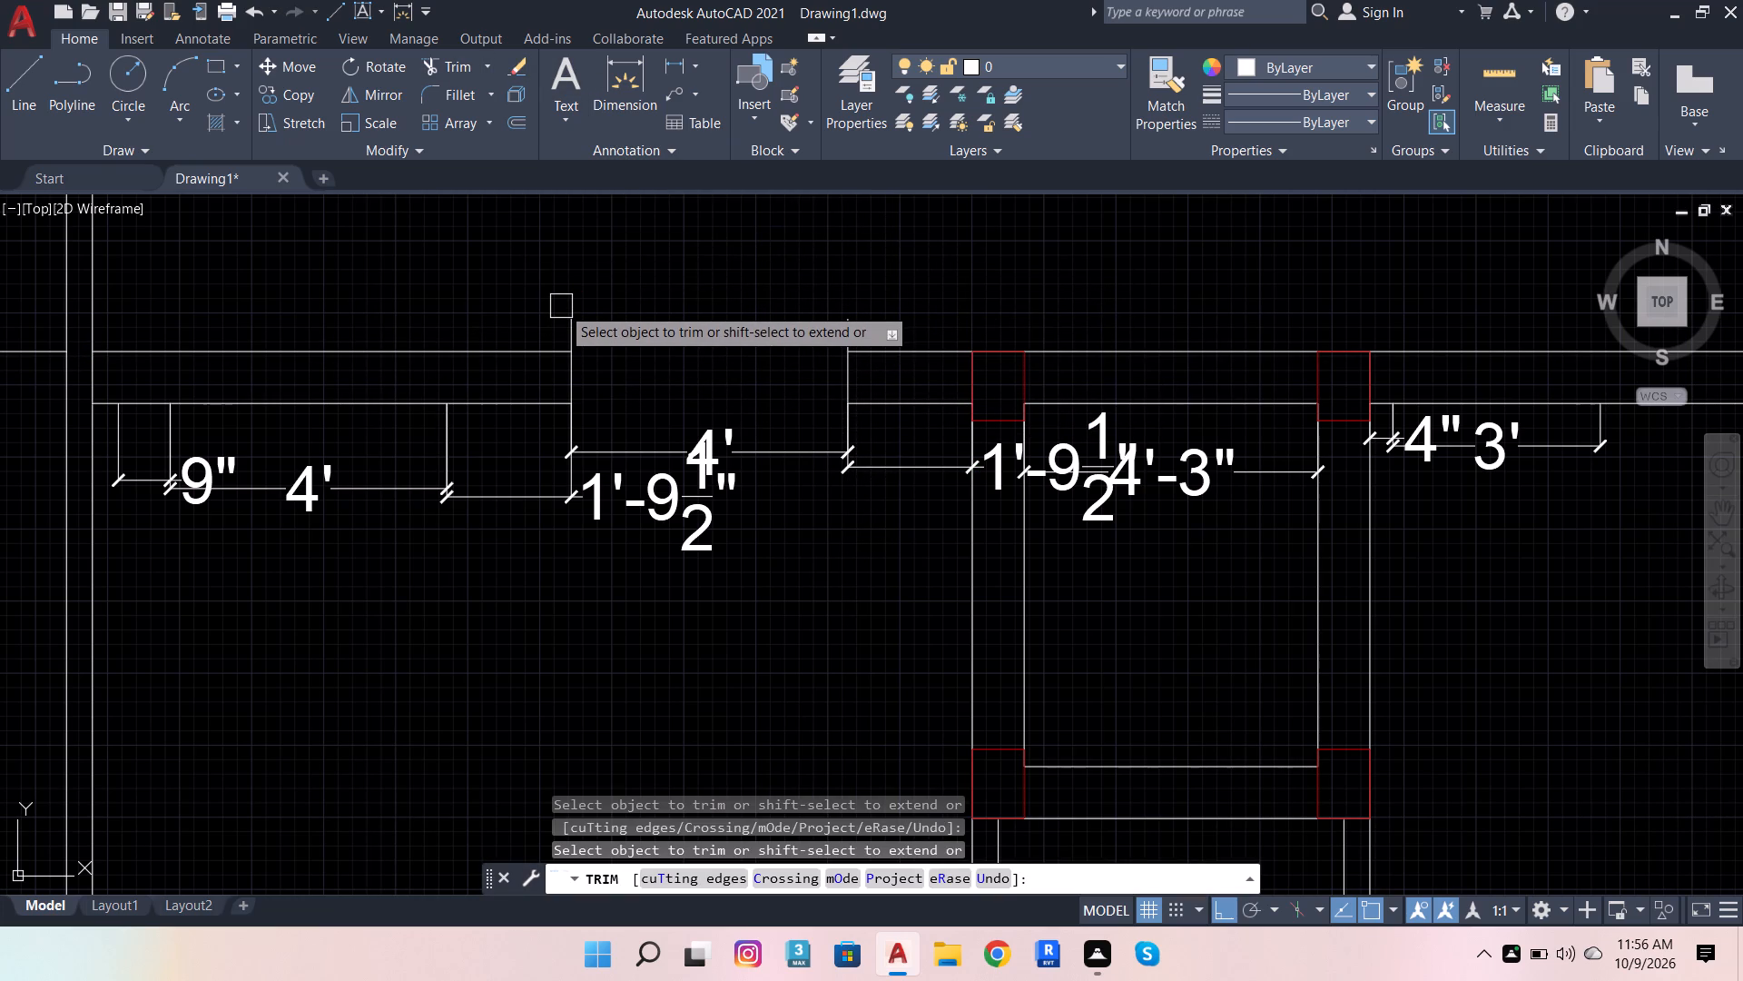
click(562, 316)
click(855, 322)
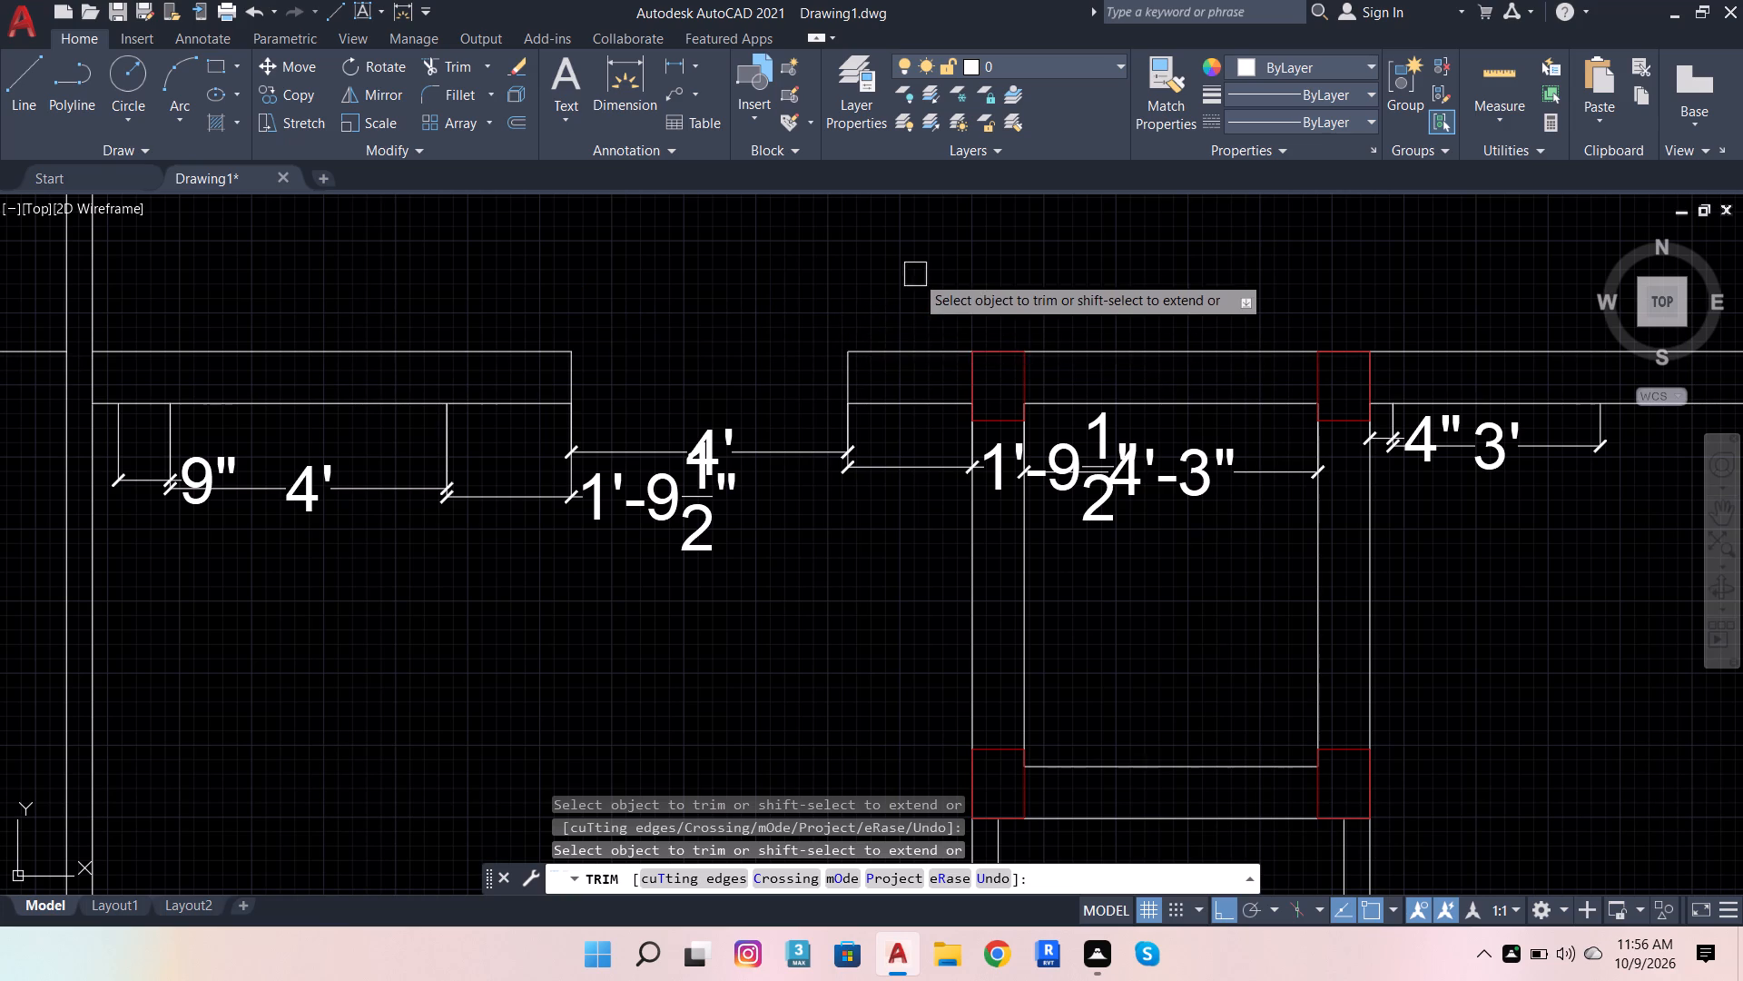
scroll(918, 272, down, 1)
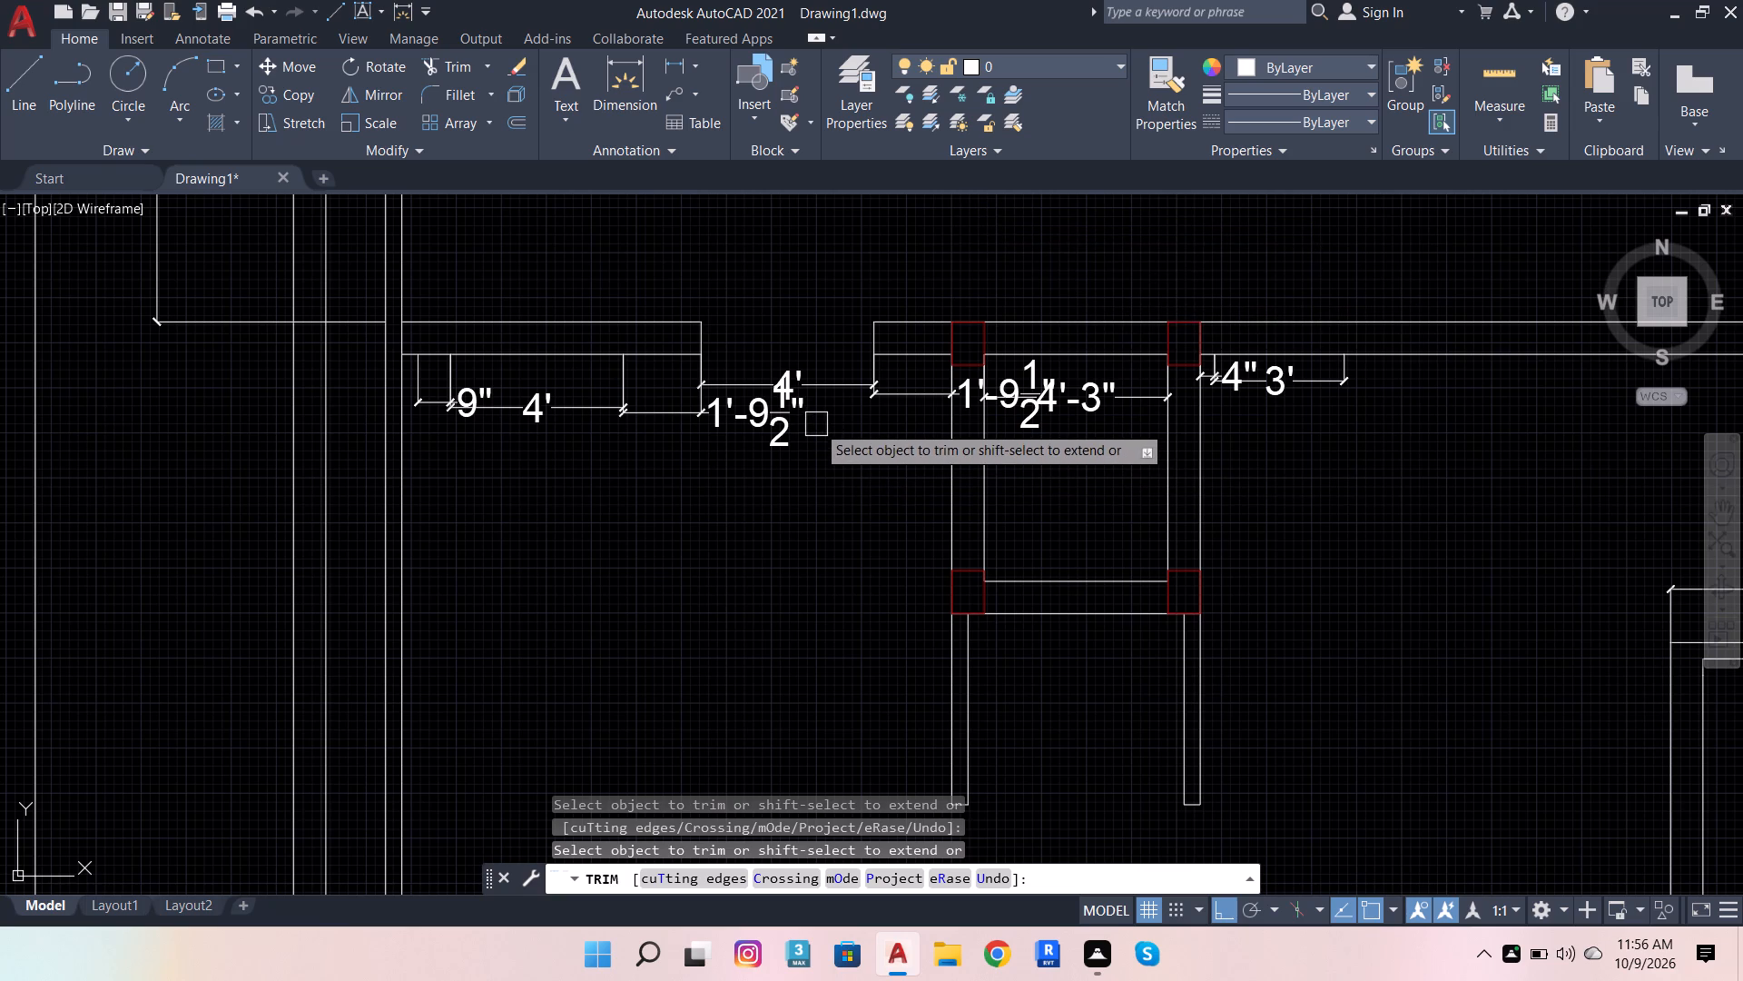
key(Escape)
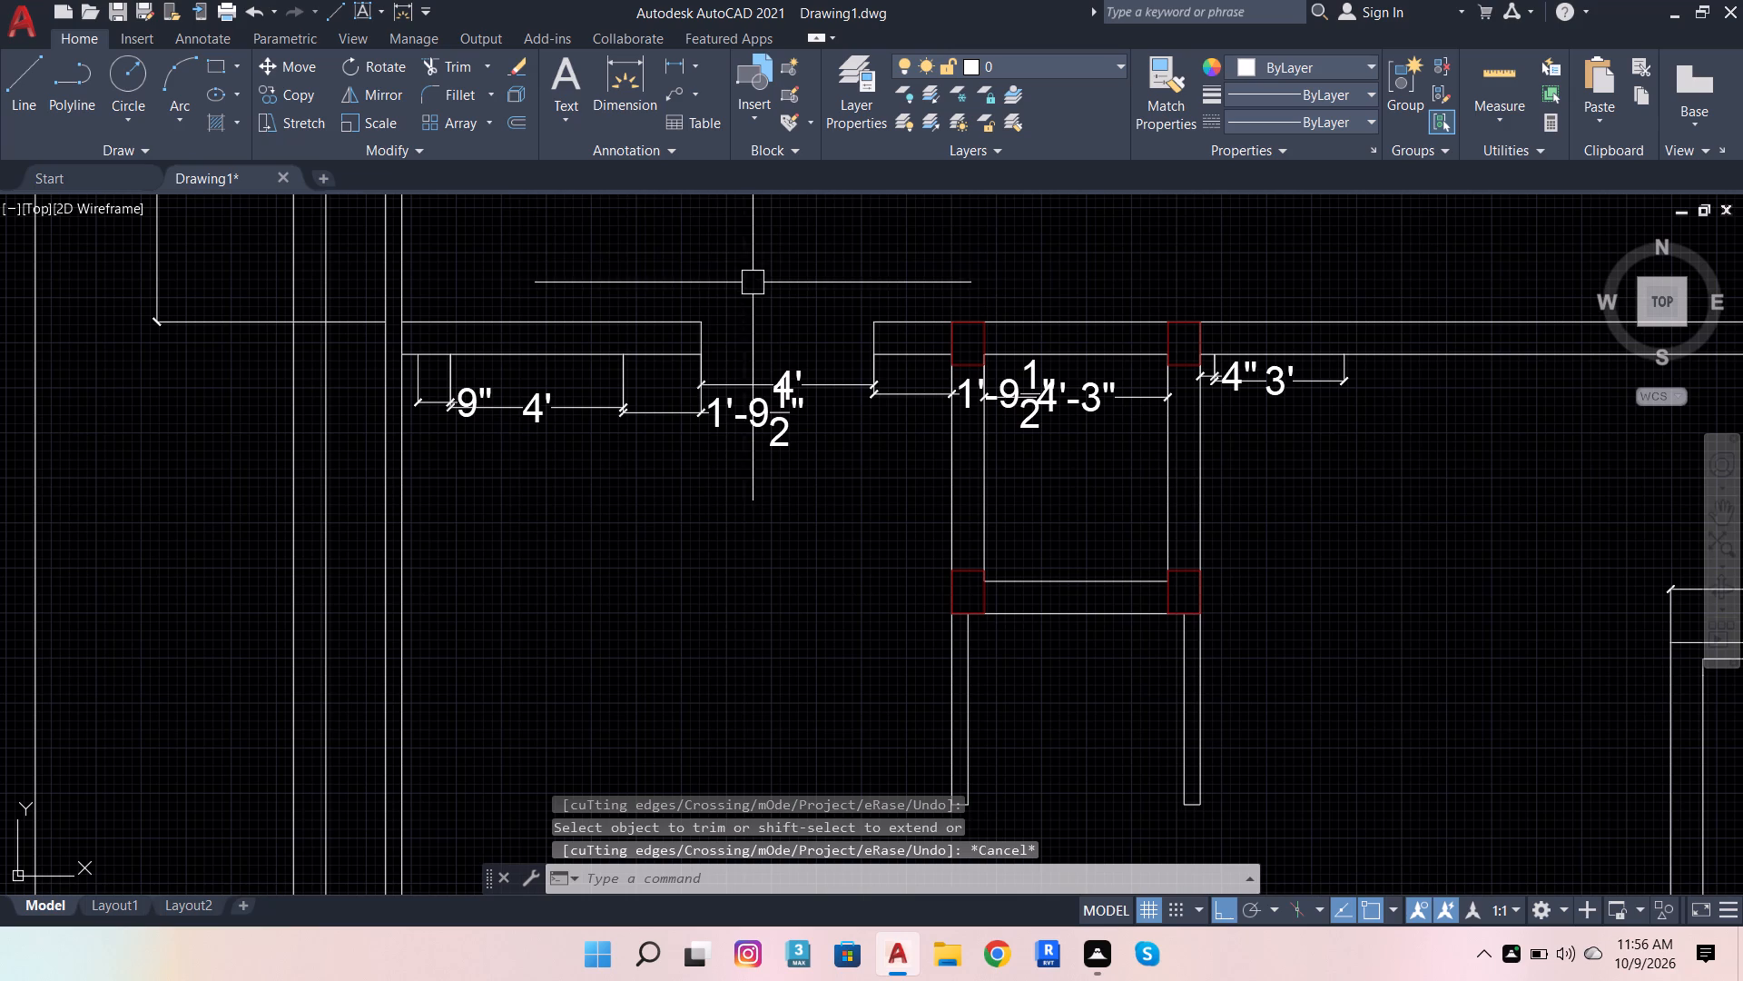
Trim the west wall's inner line between the two faces of the 7' strip's lower wall.
click(454, 73)
scroll(370, 343, up, 4)
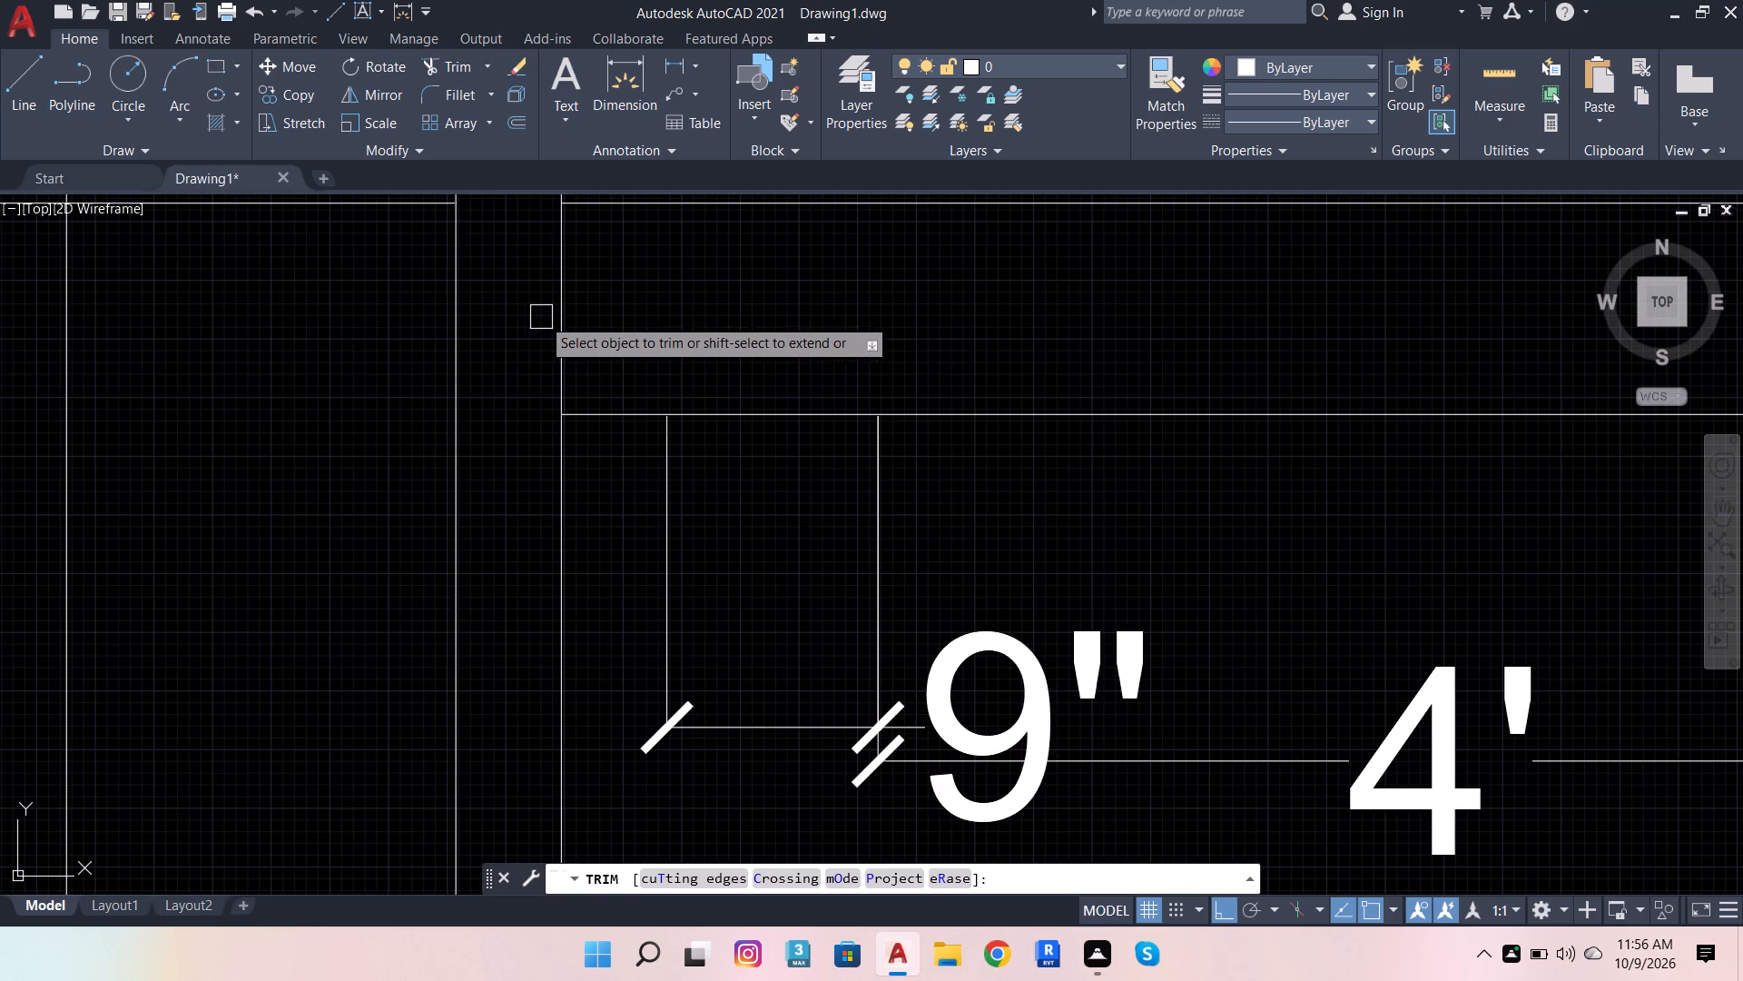
click(567, 311)
scroll(442, 411, down, 4)
scroll(527, 404, up, 2)
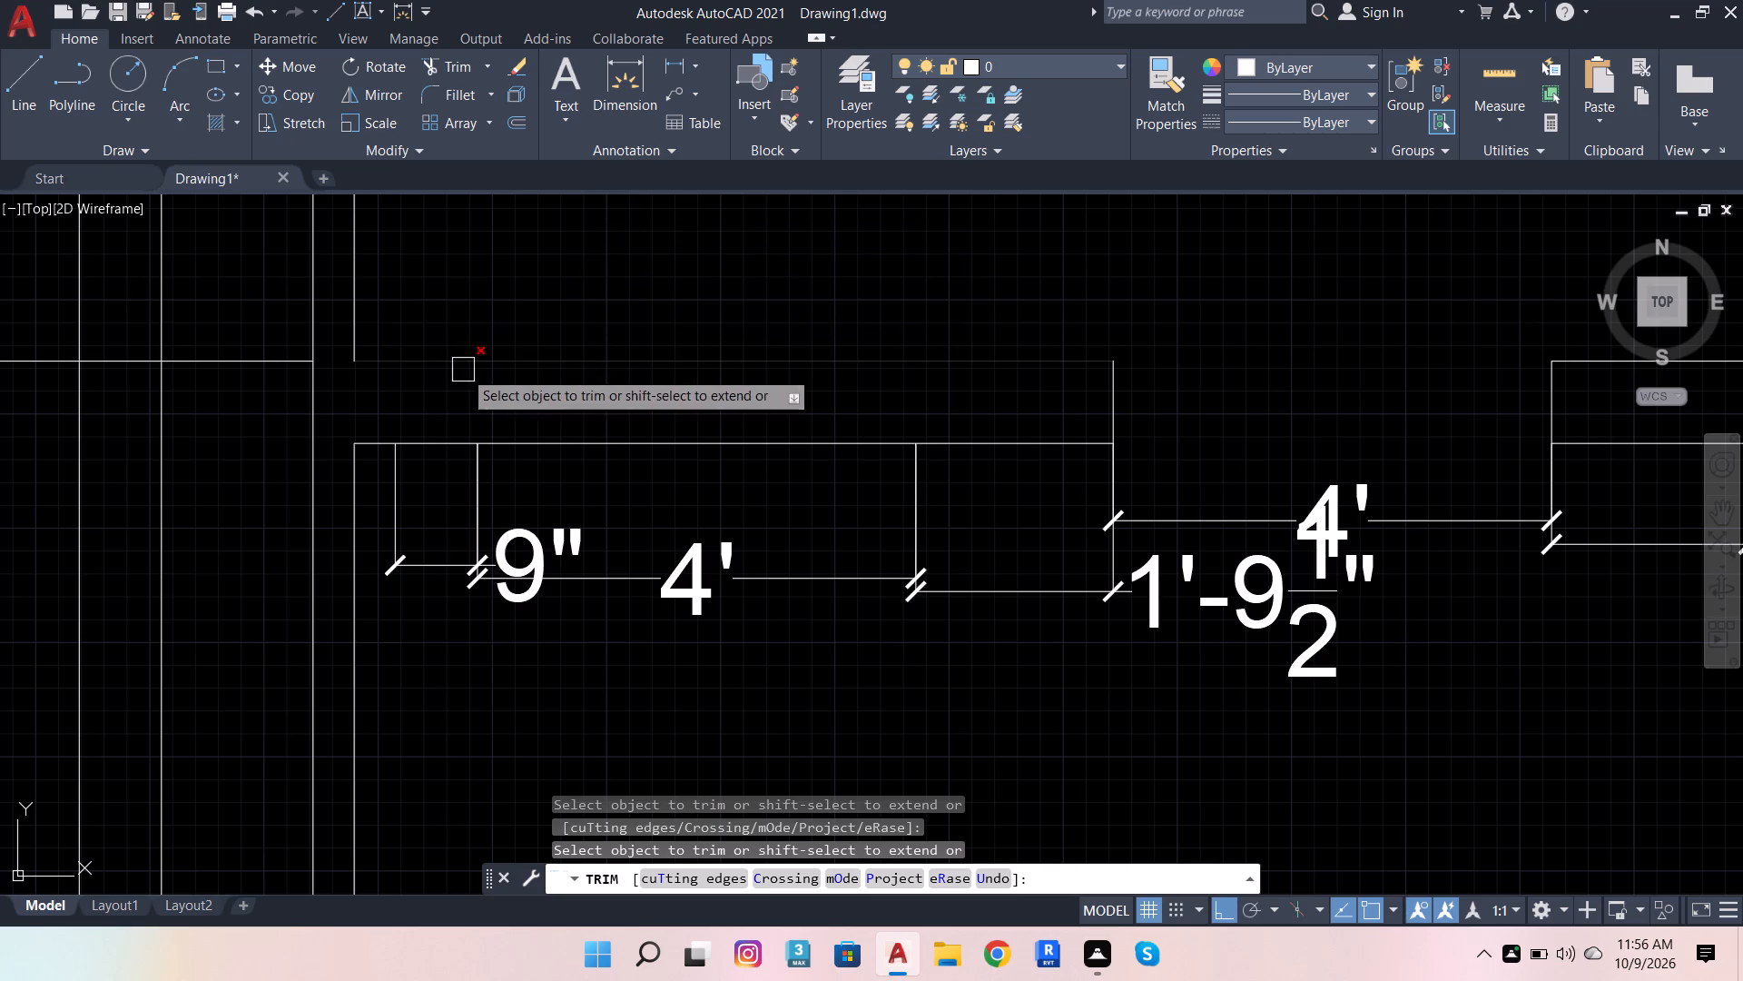
scroll(611, 361, down, 4)
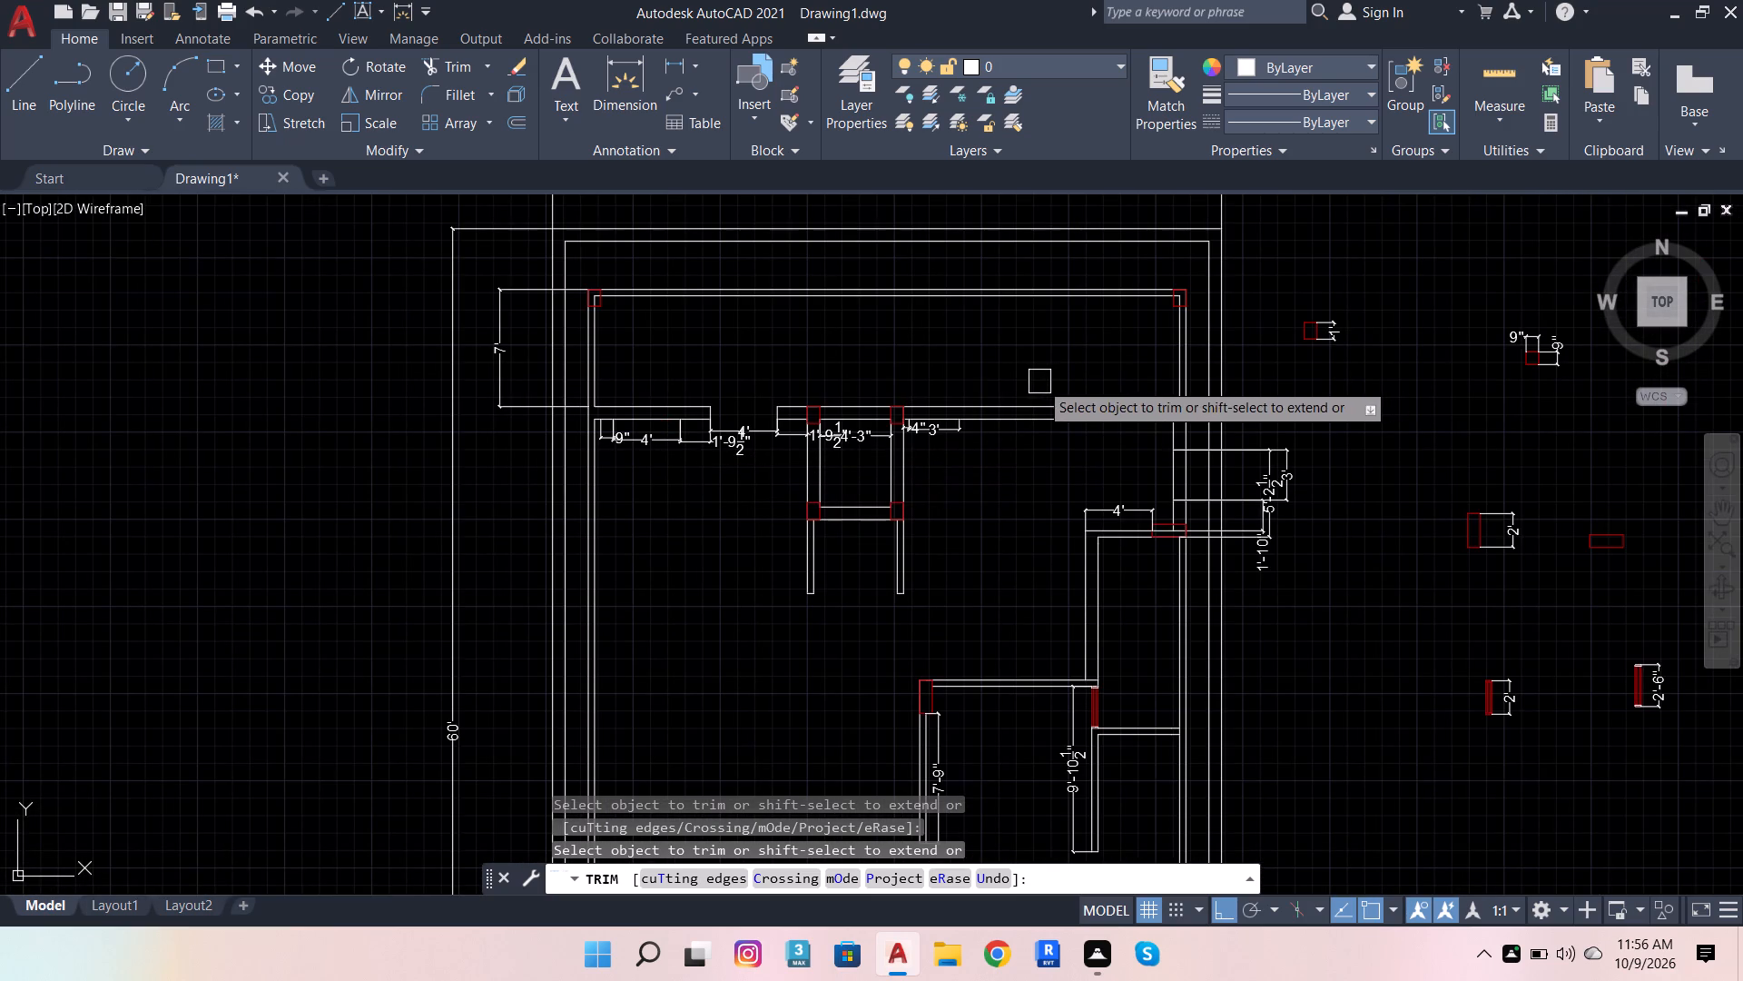
key(Escape)
key(Escape)
key(Escape)
key(Escape)
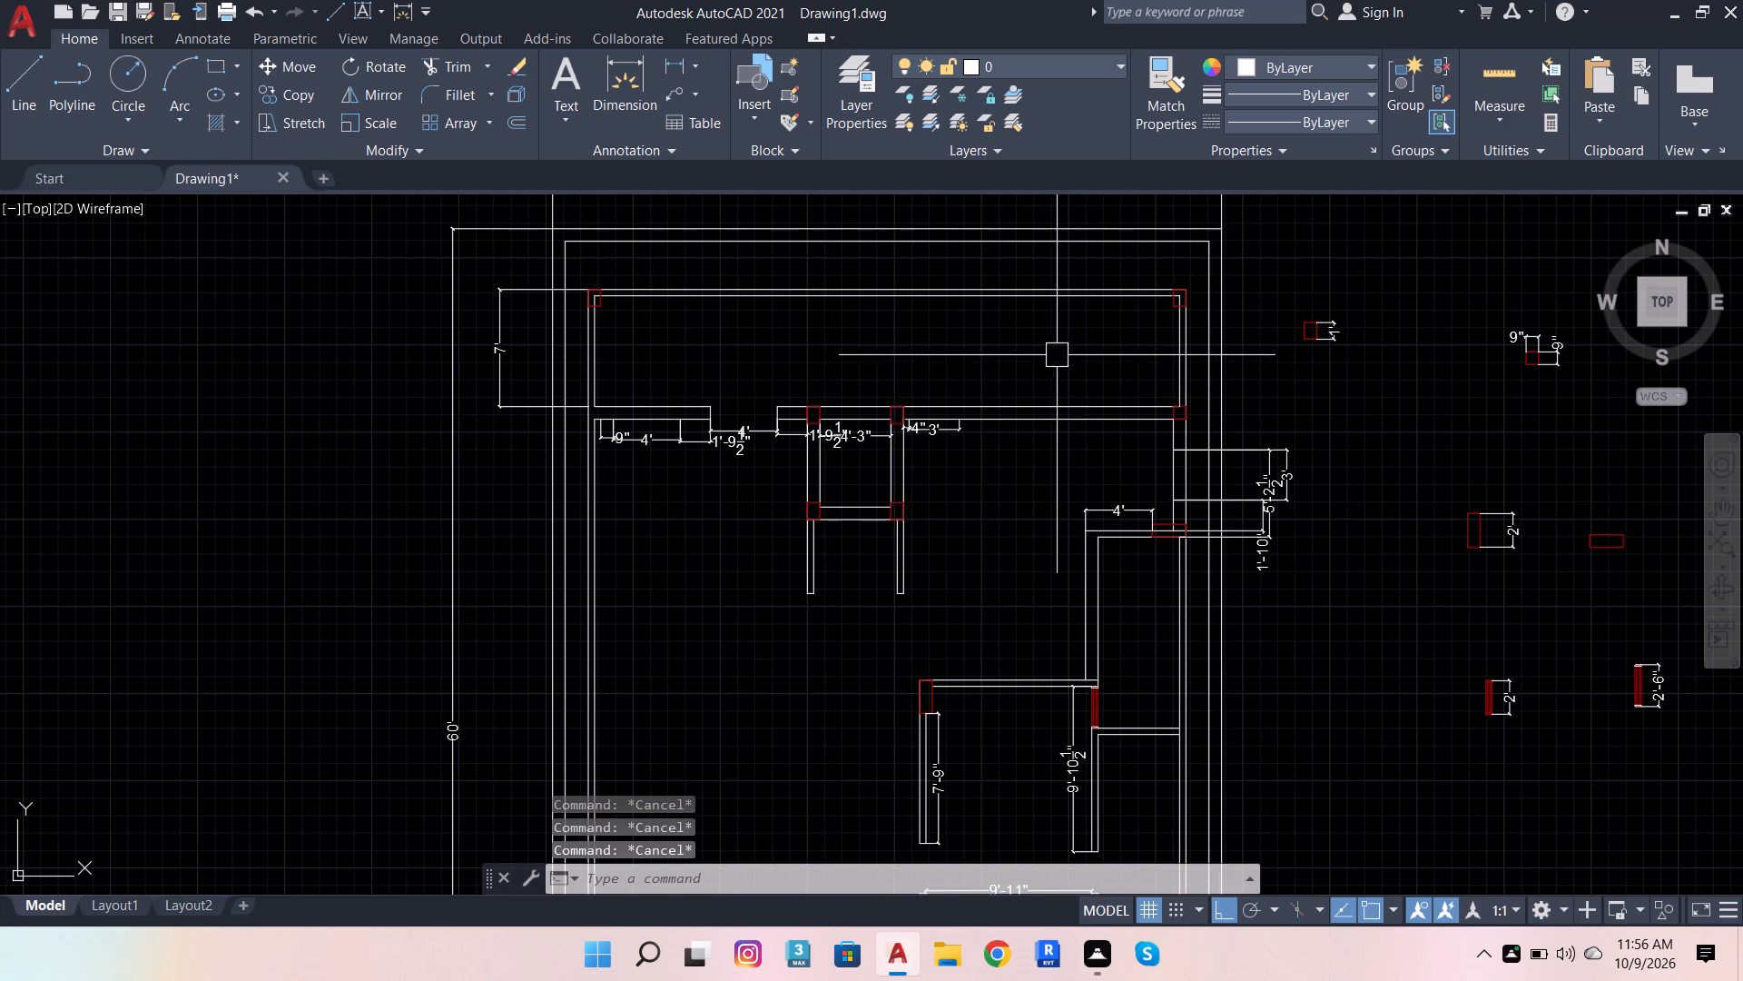
Draw a closed 4' by 9" rectangle with the Line tool in the empty area east of the sample column blocks.
scroll(1083, 389, down, 1)
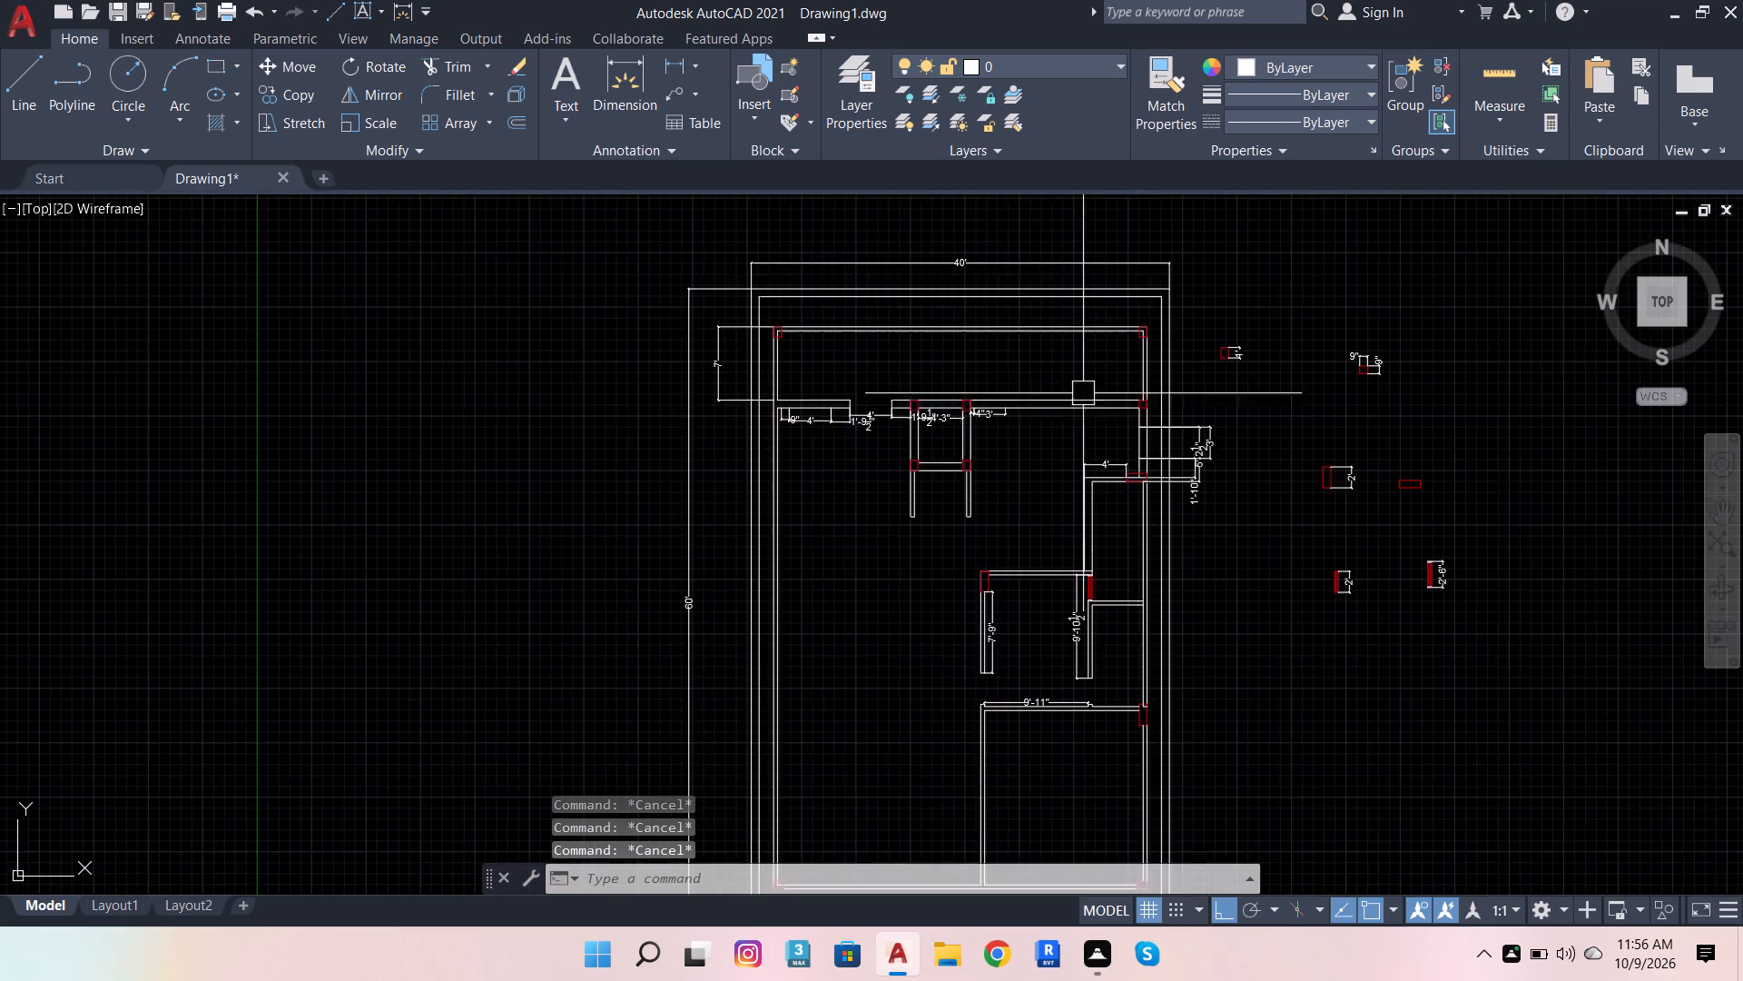
scroll(1083, 399, down, 1)
scroll(1014, 431, up, 3)
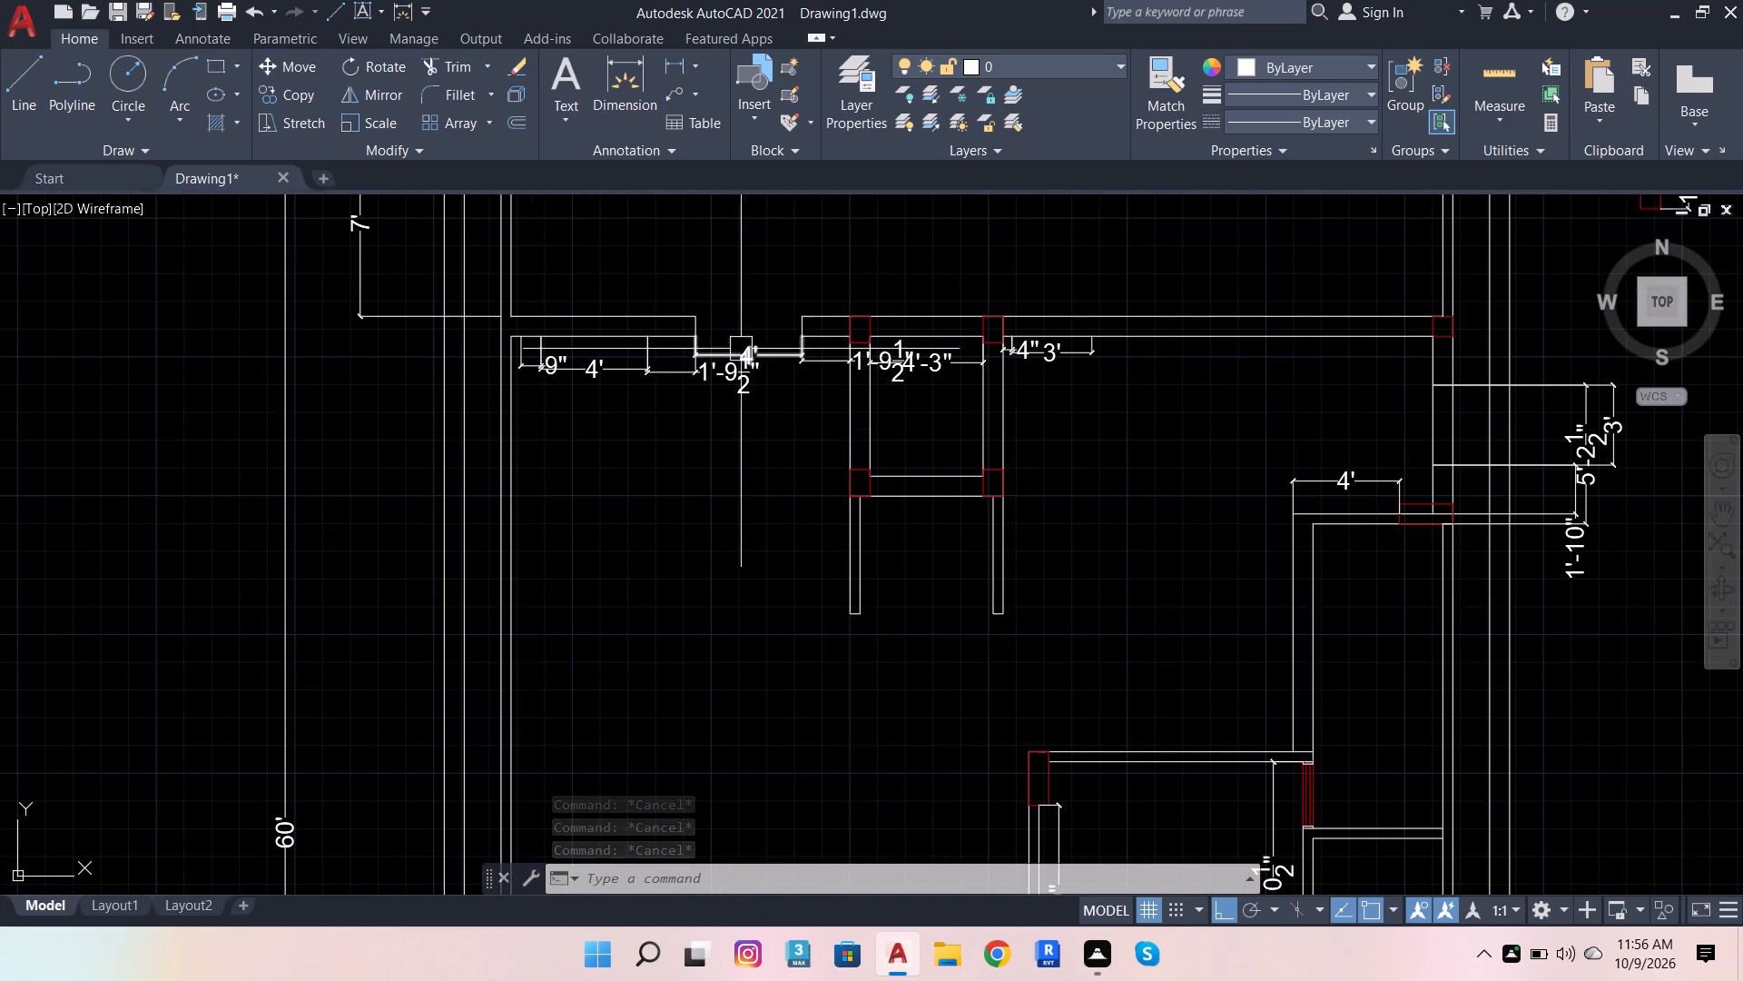
scroll(639, 436, down, 2)
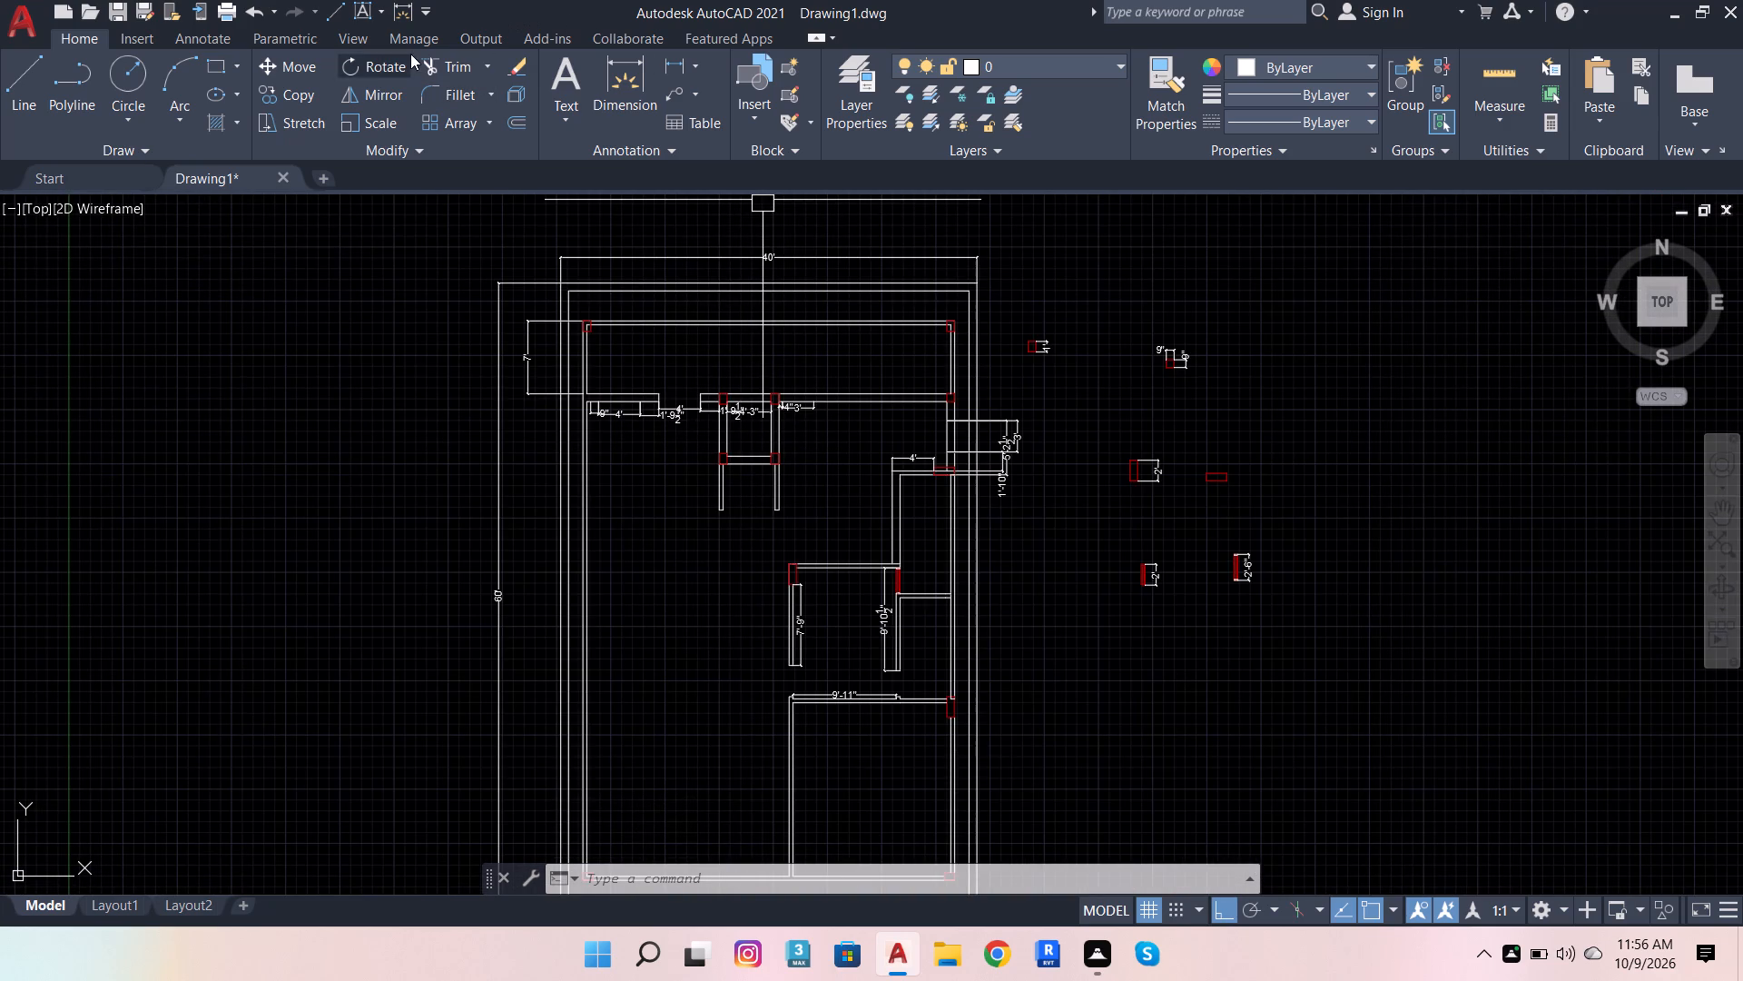
click(34, 58)
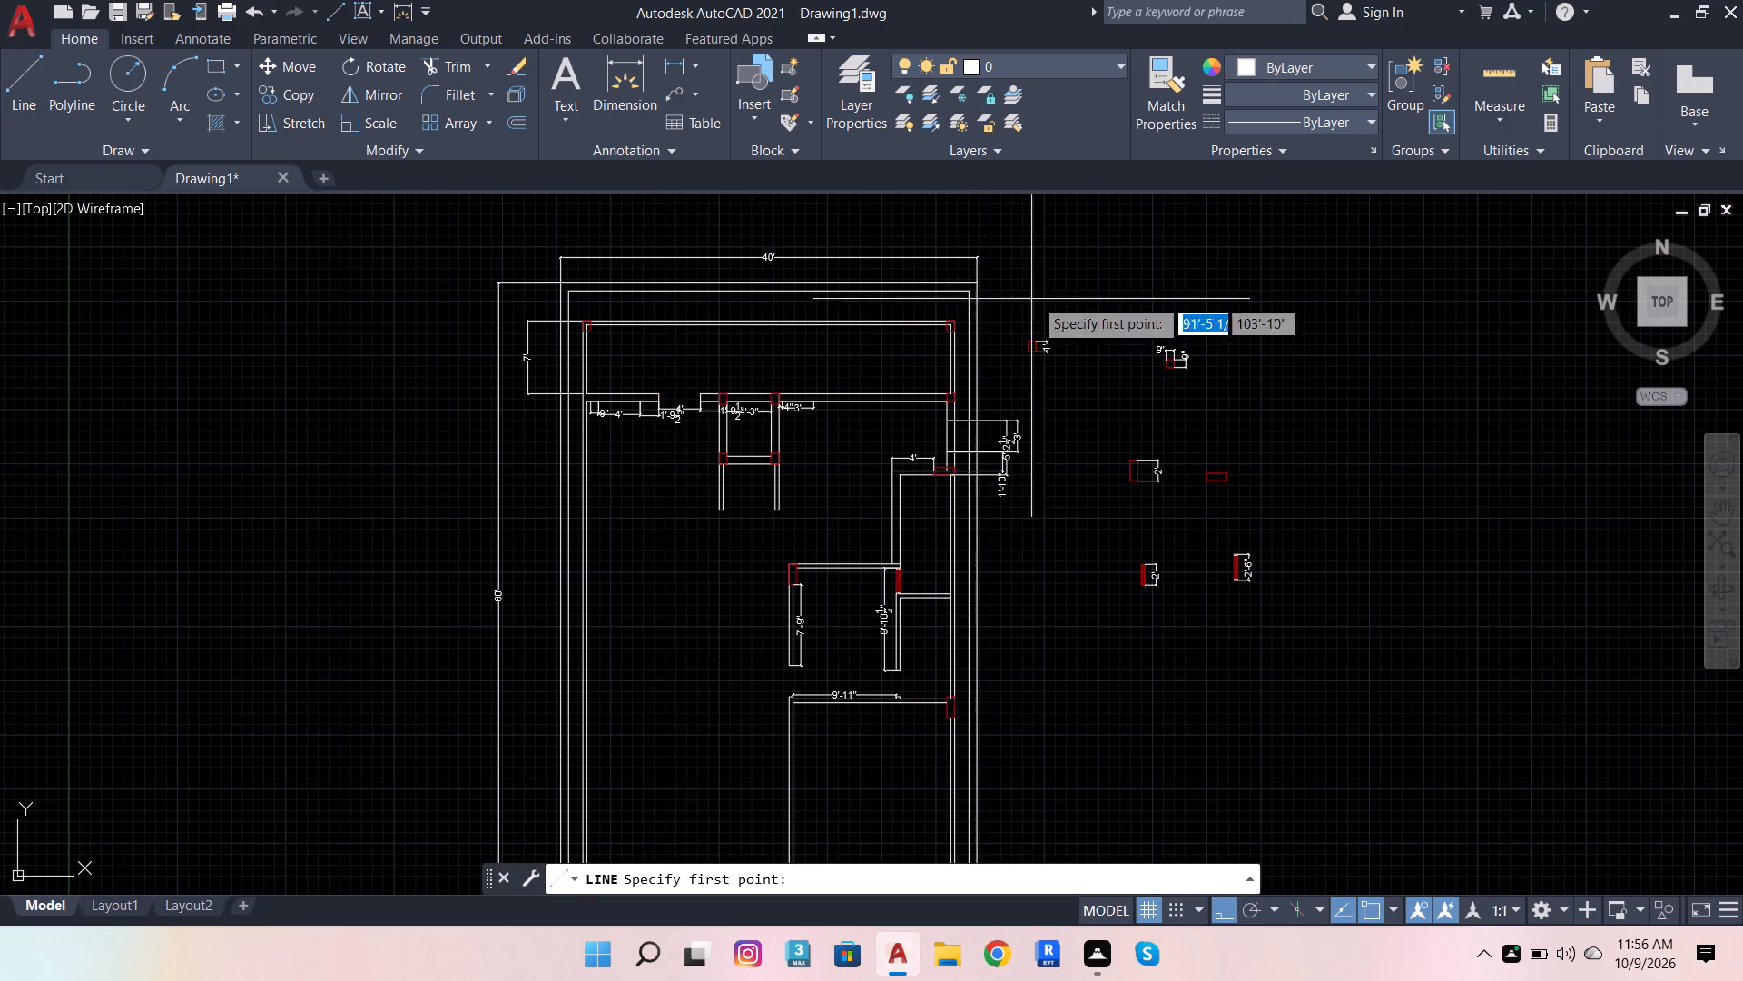
scroll(1288, 330, up, 1)
click(1258, 335)
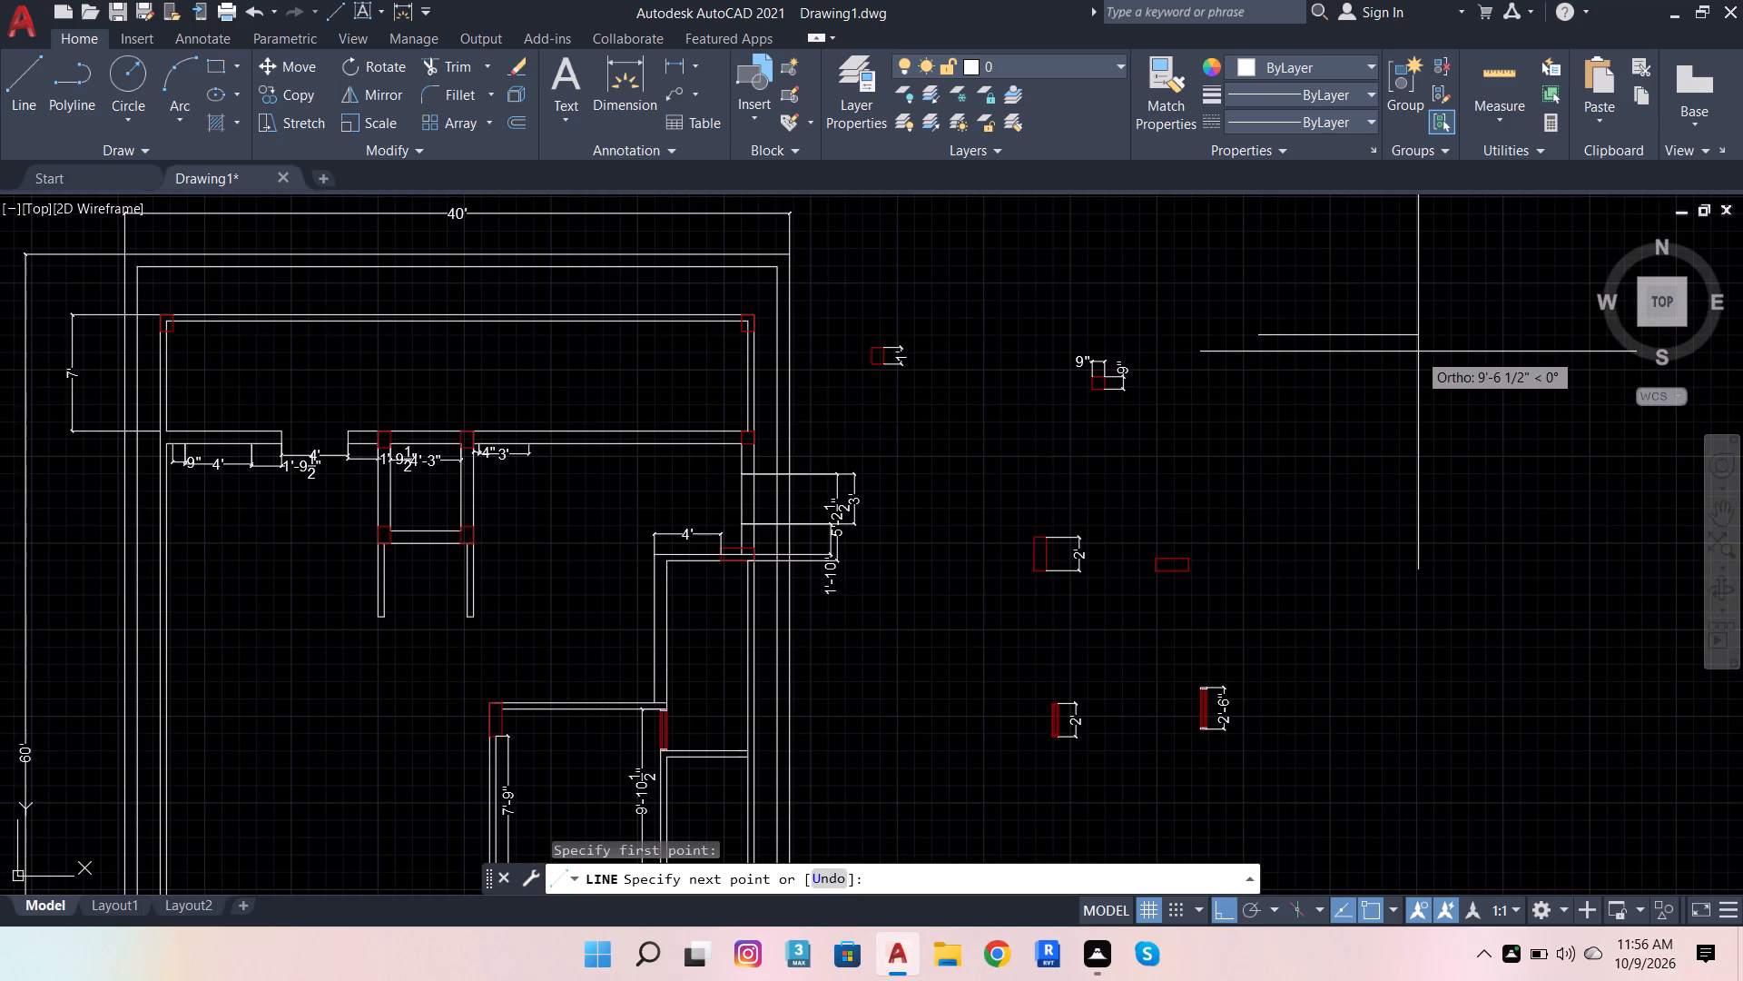
text(4')
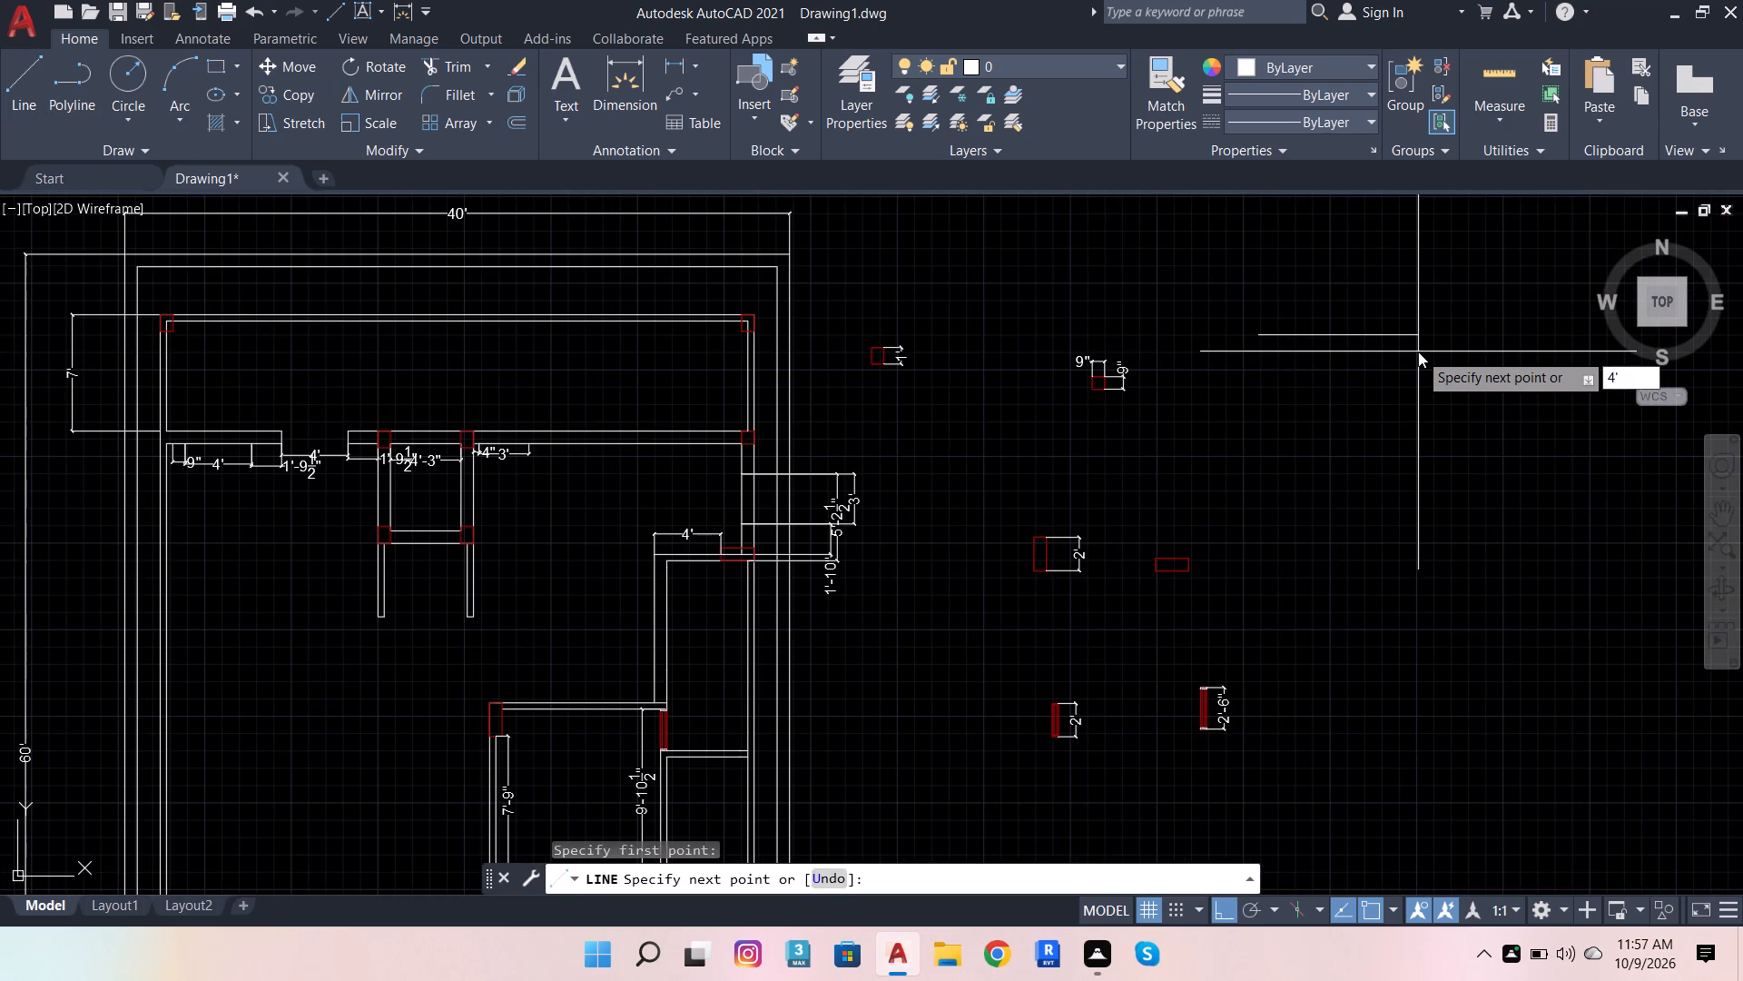
key(Return)
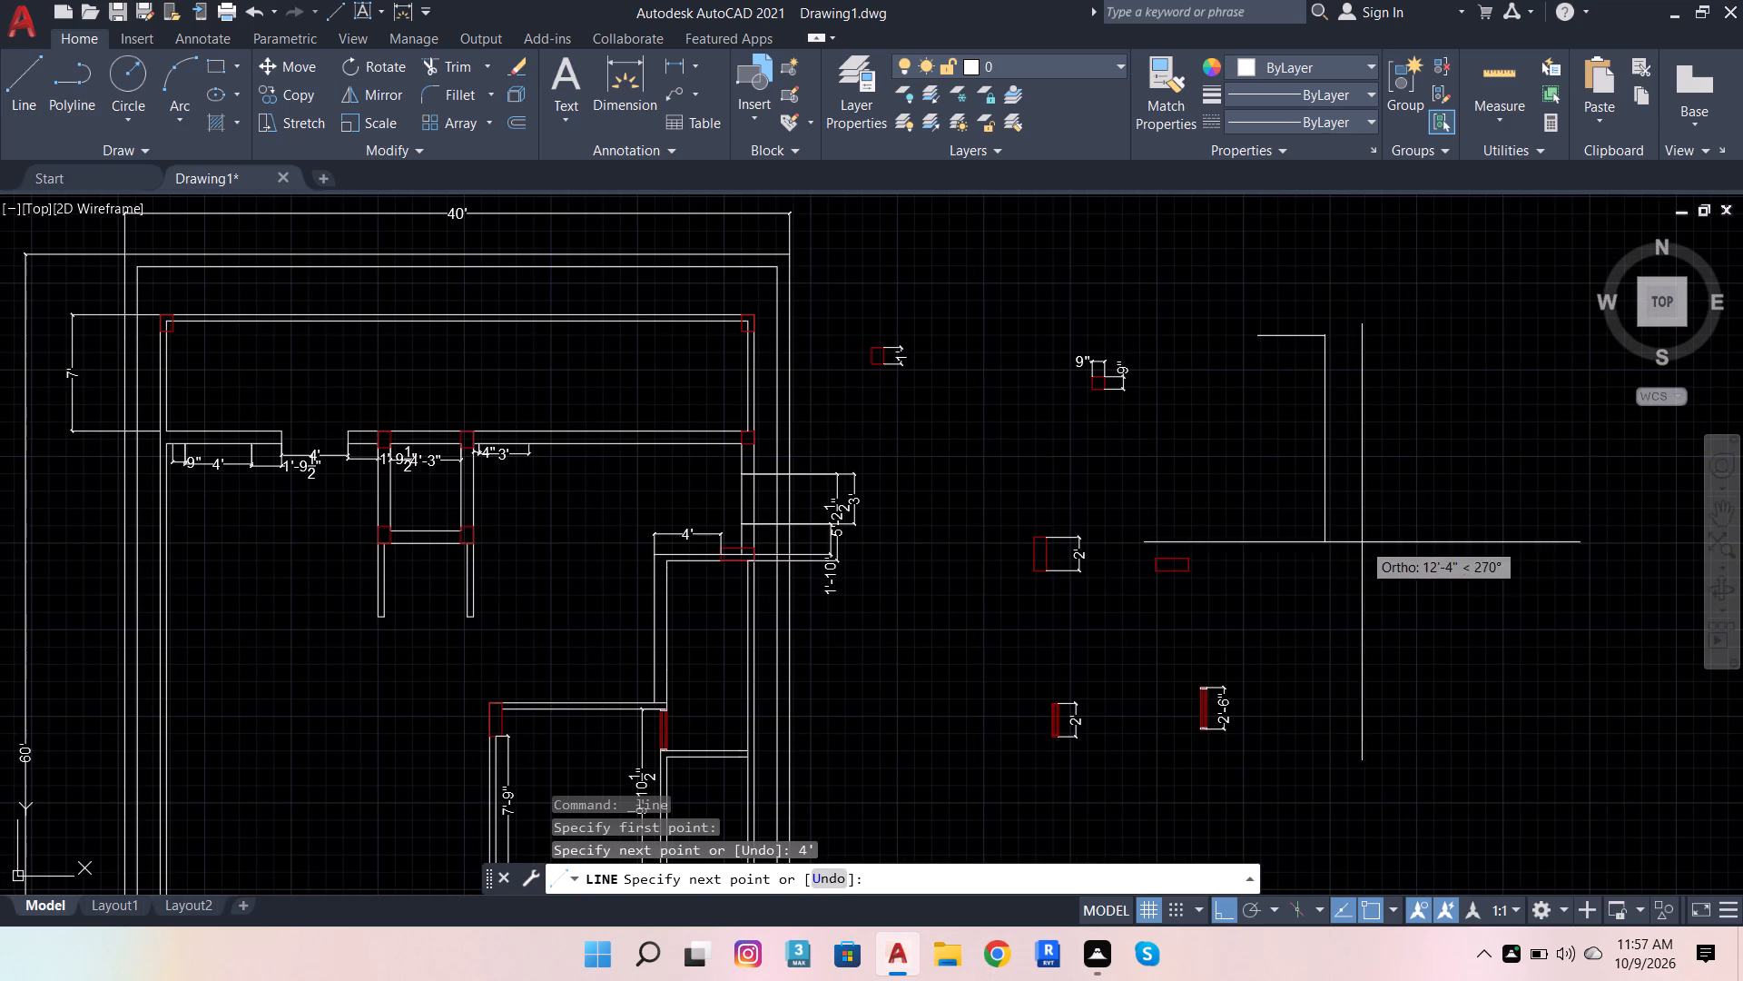
key(9)
key(Return)
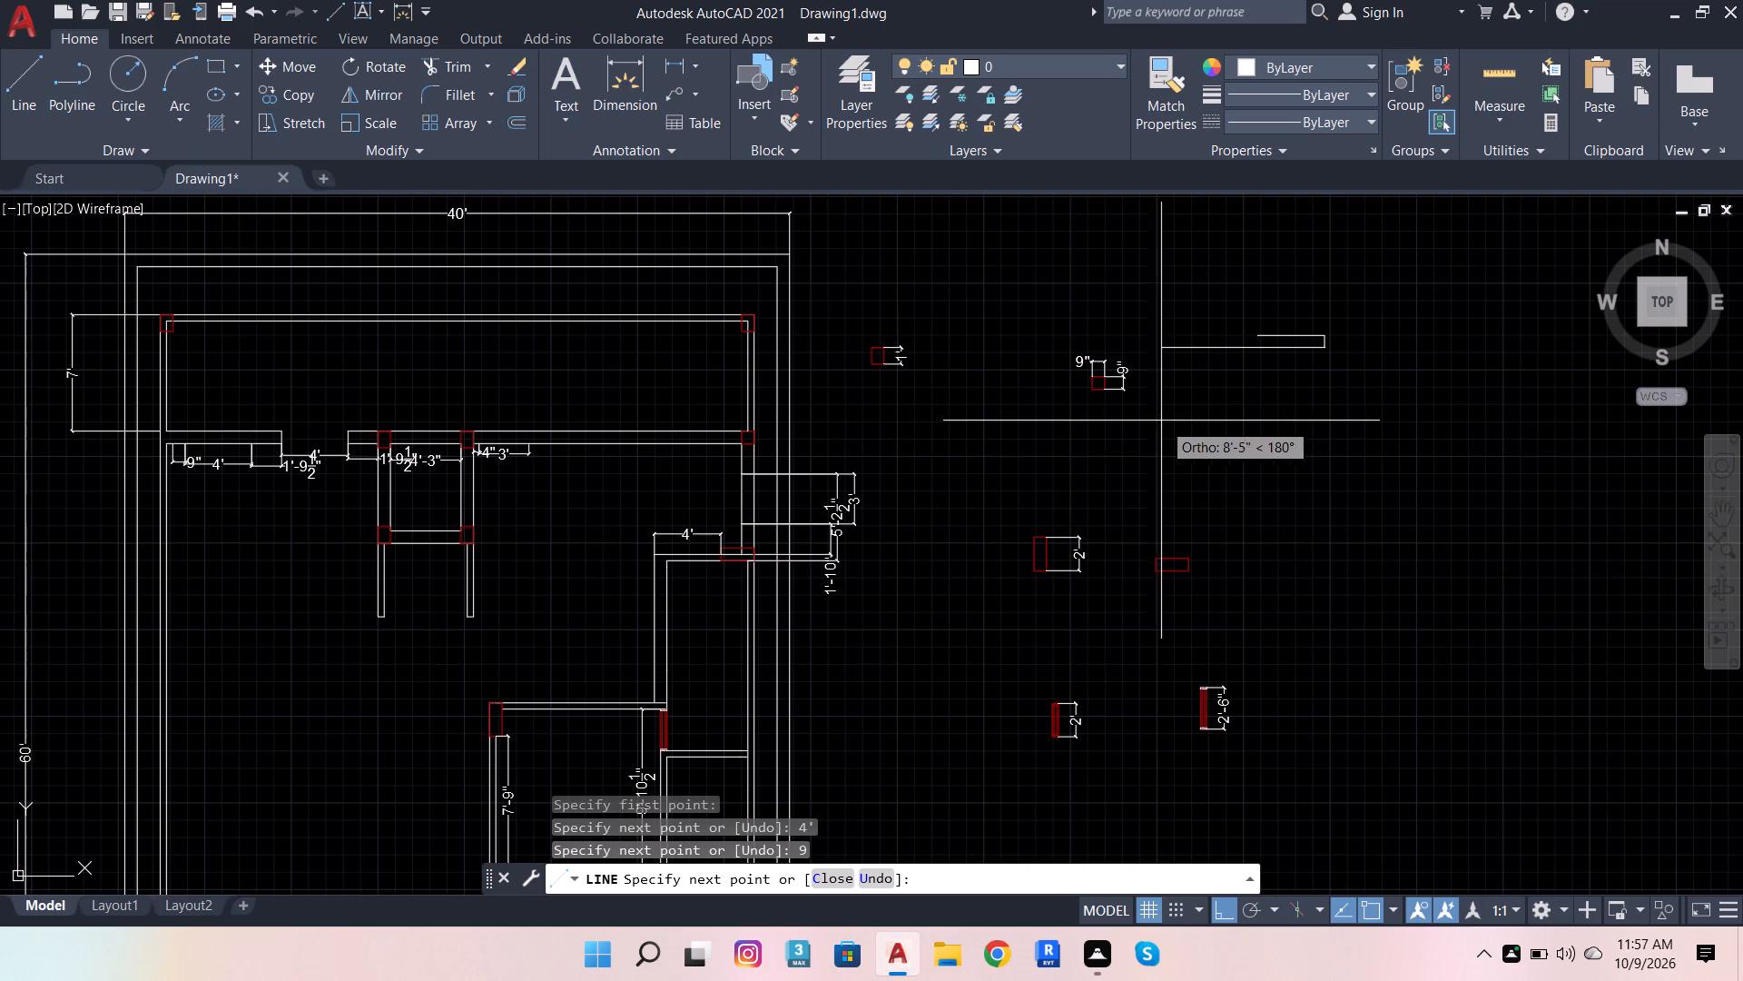
text(4')
key(Return)
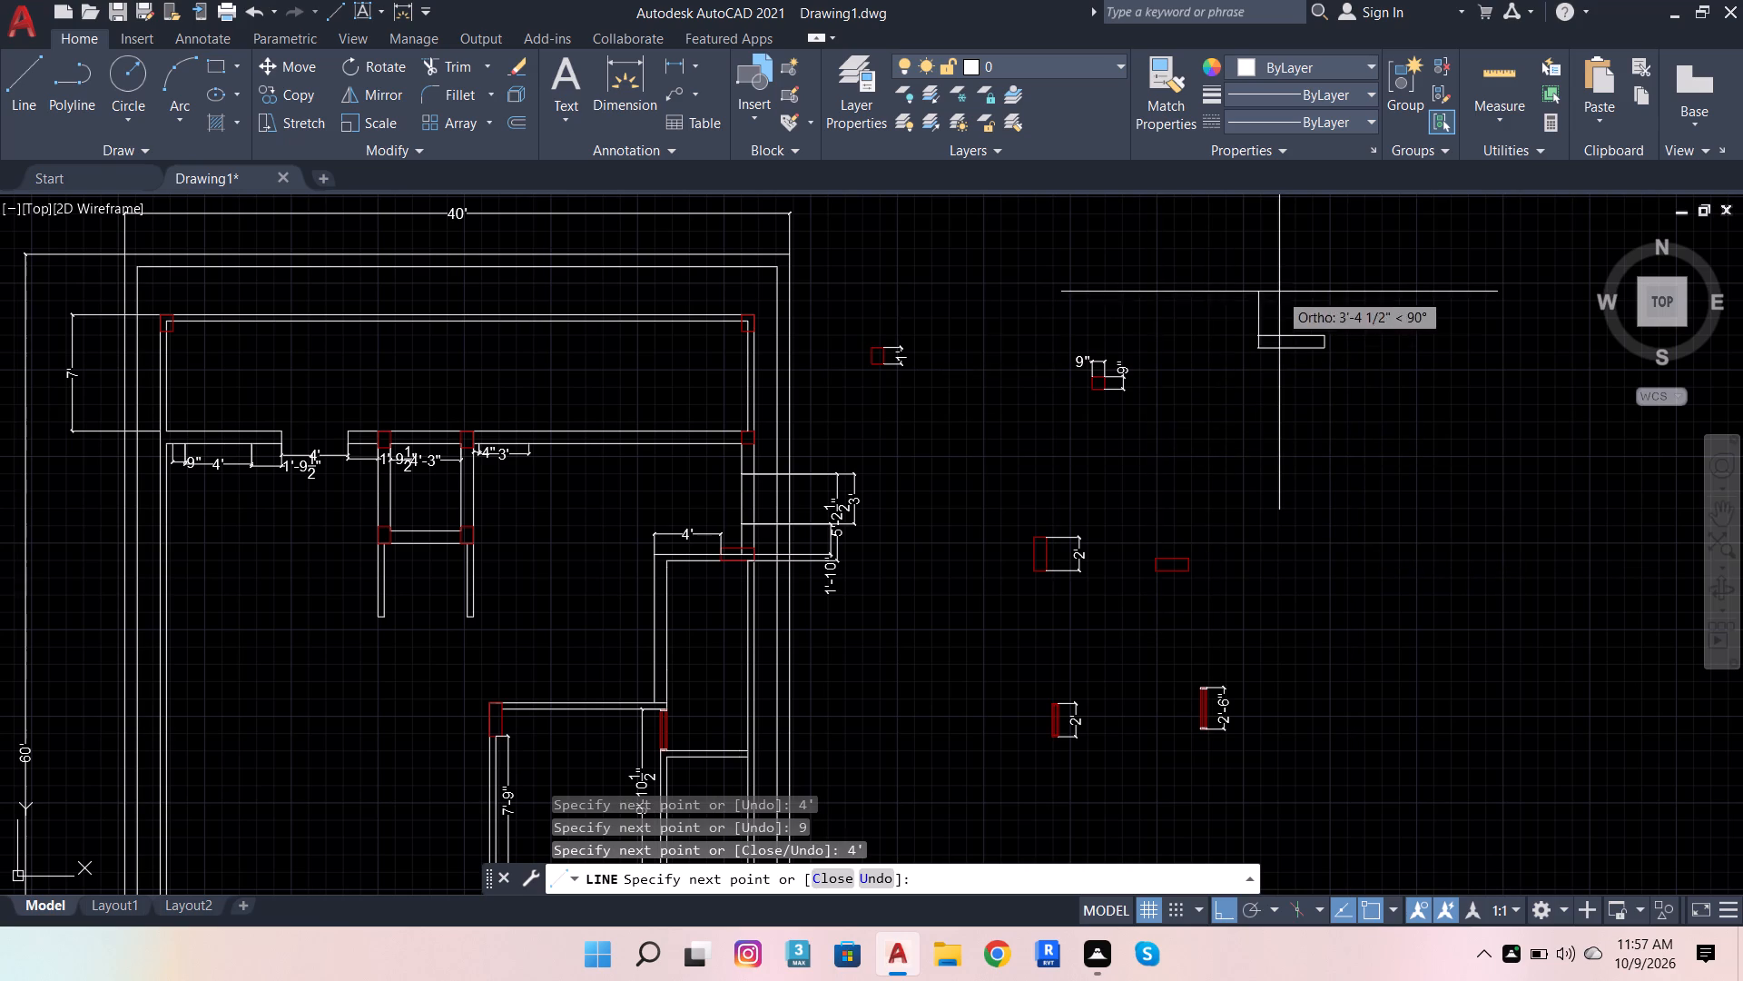
scroll(1243, 326, up, 4)
click(1337, 375)
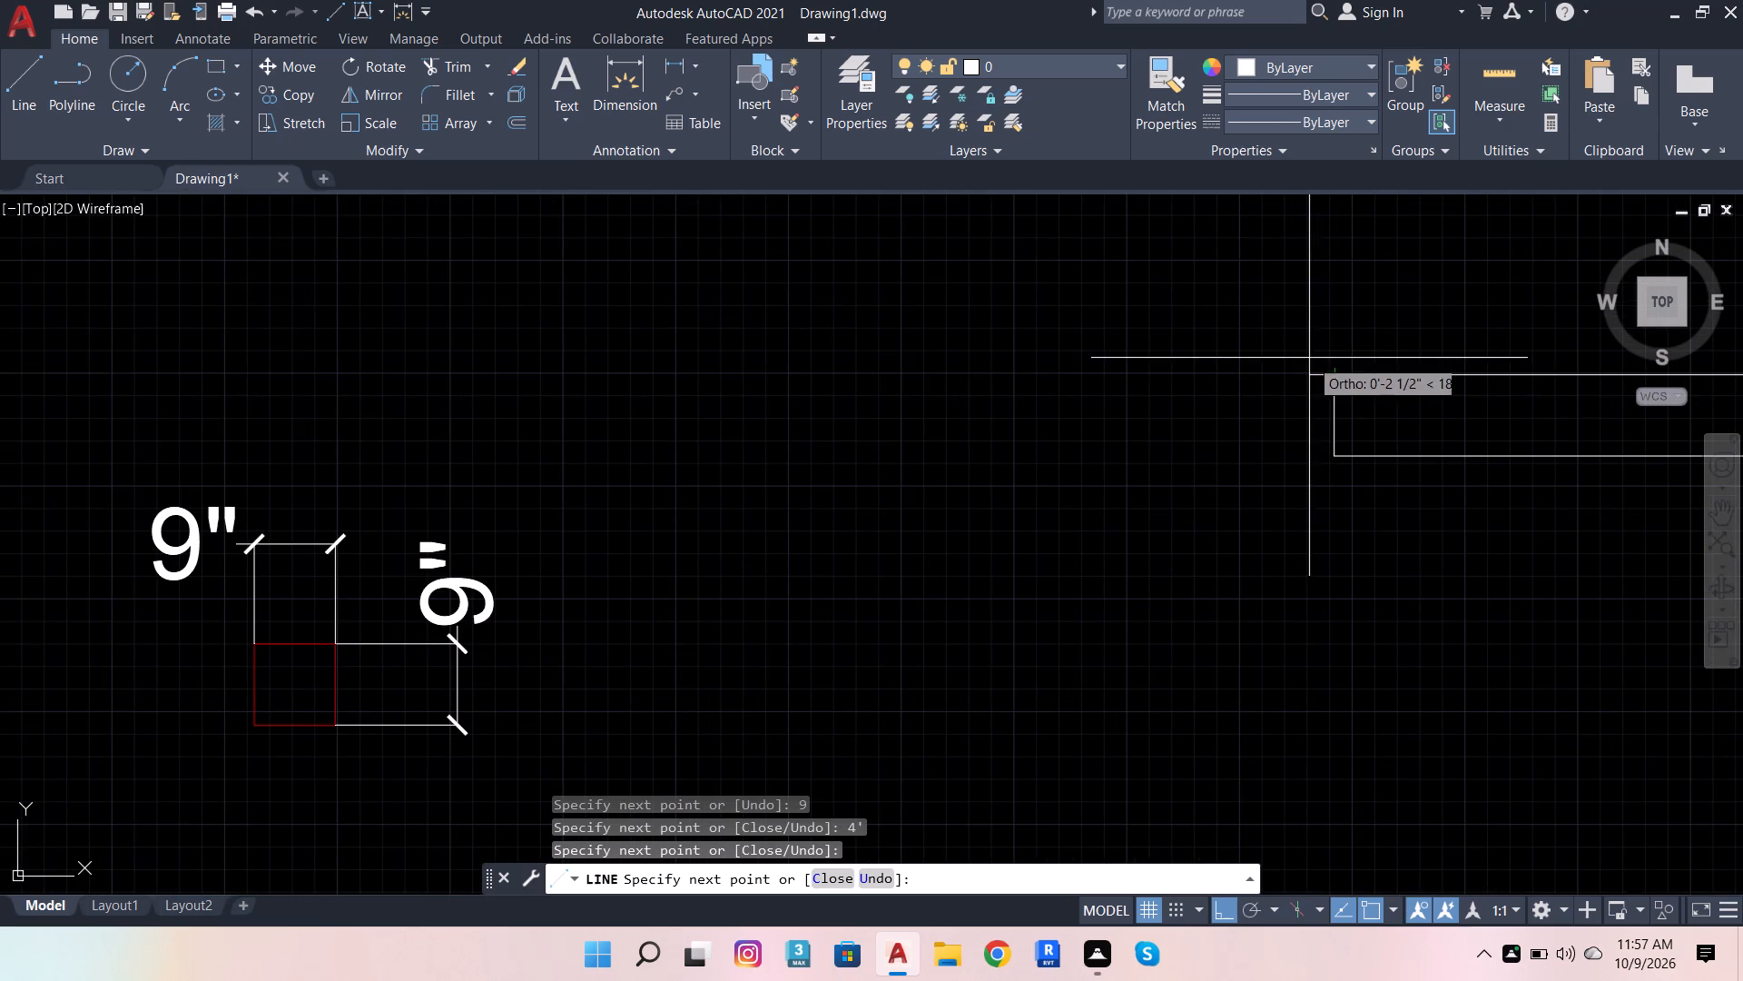
key(Escape)
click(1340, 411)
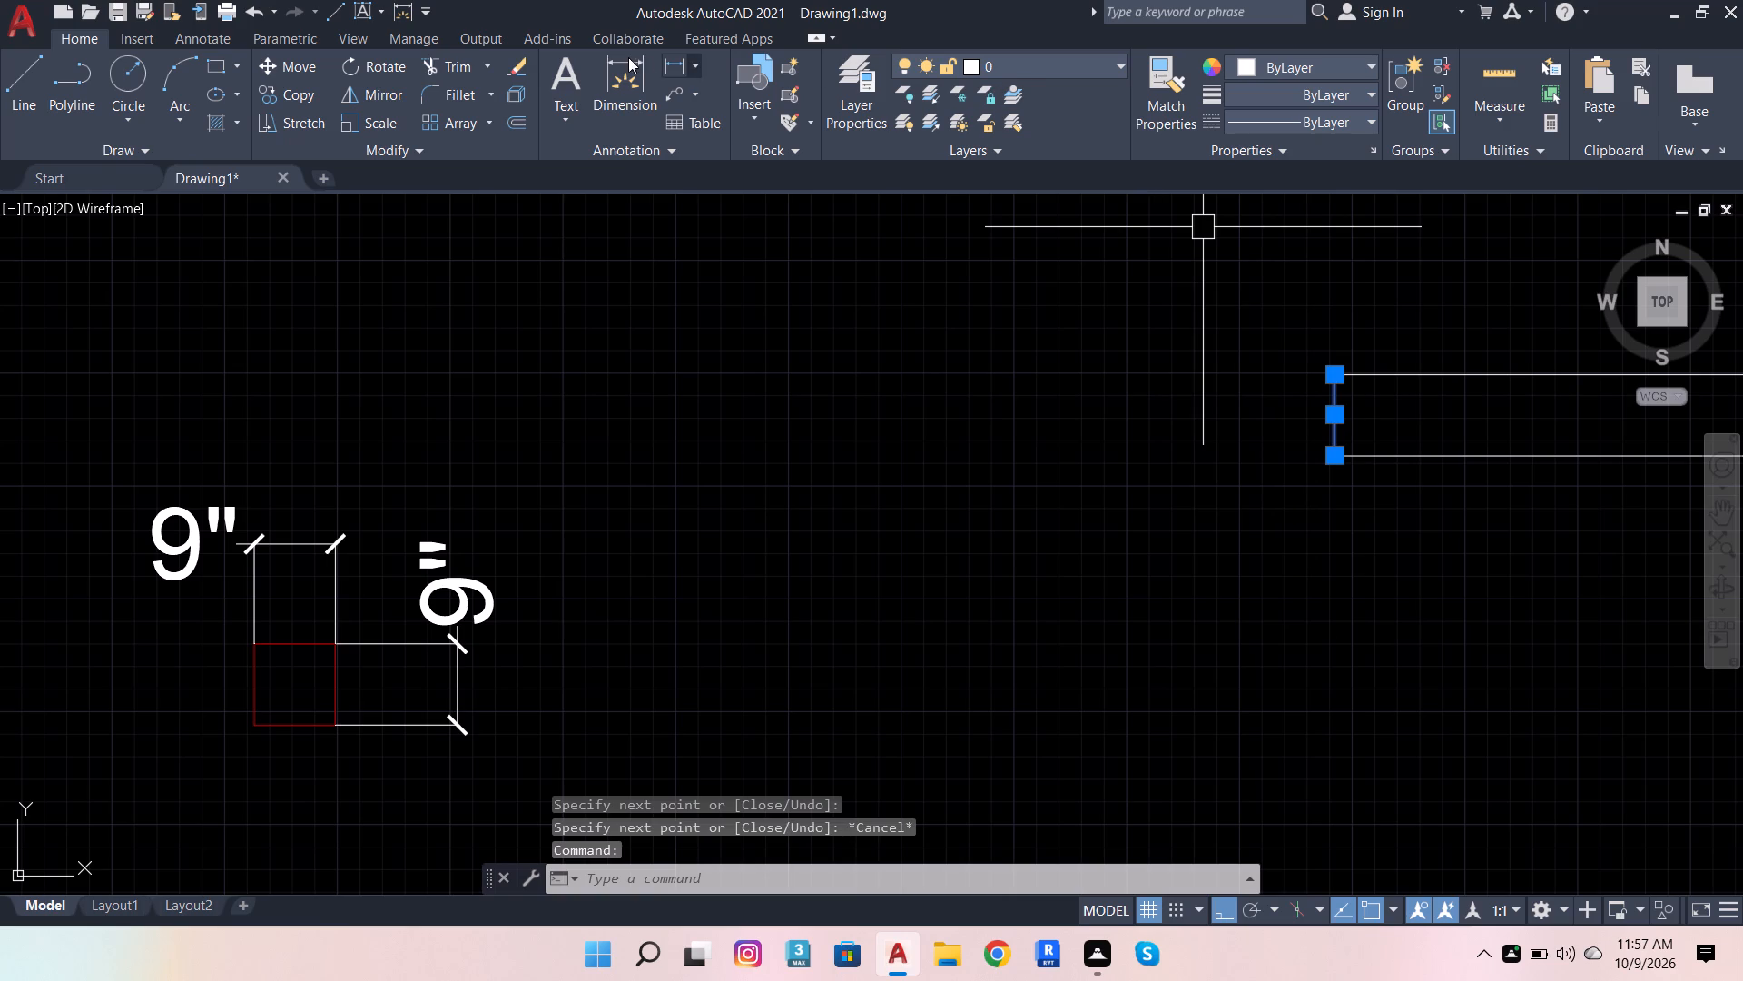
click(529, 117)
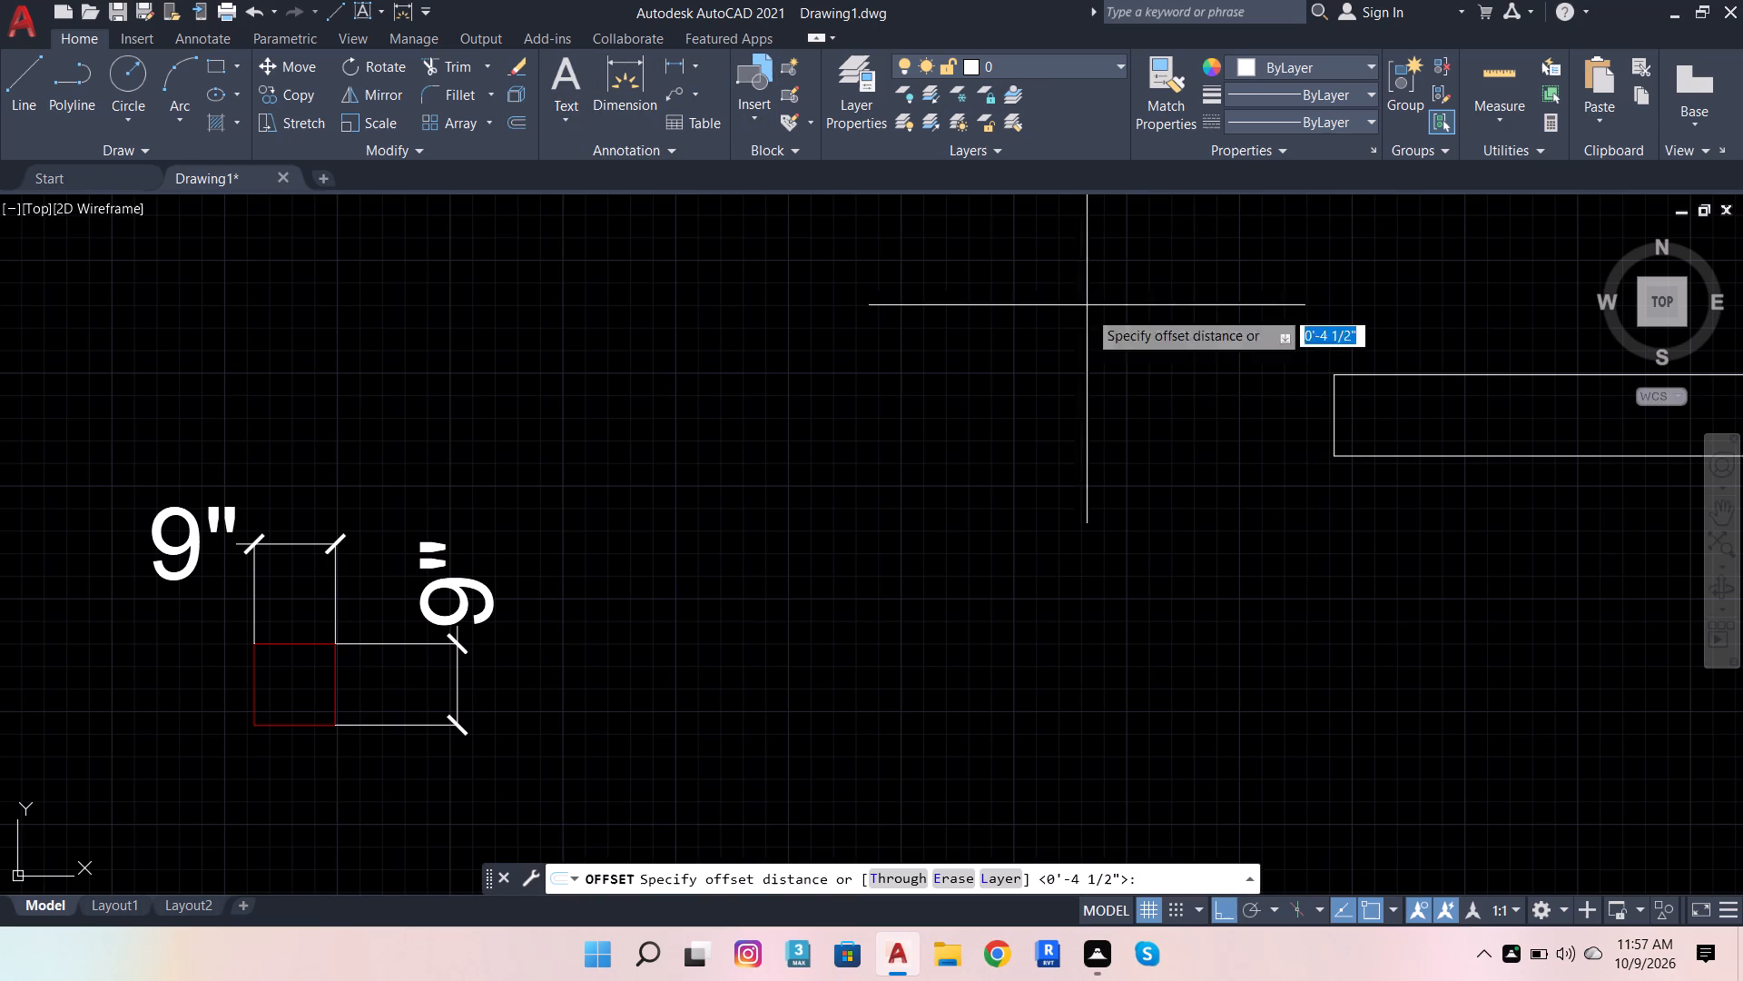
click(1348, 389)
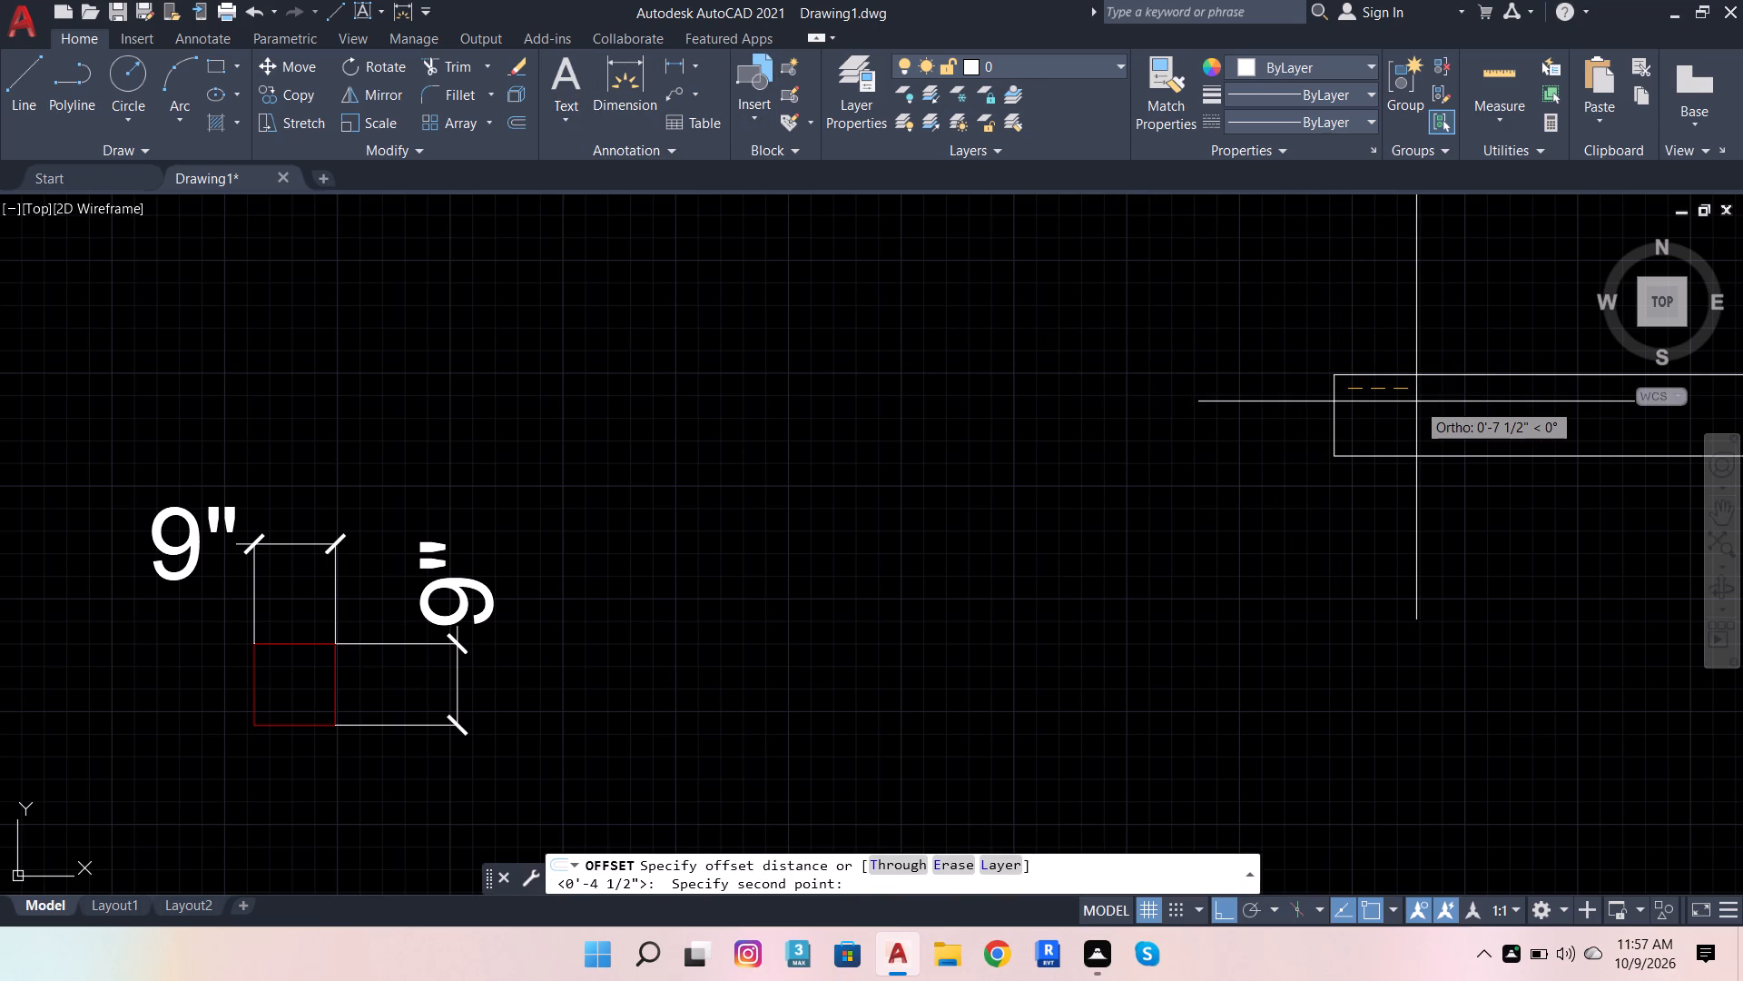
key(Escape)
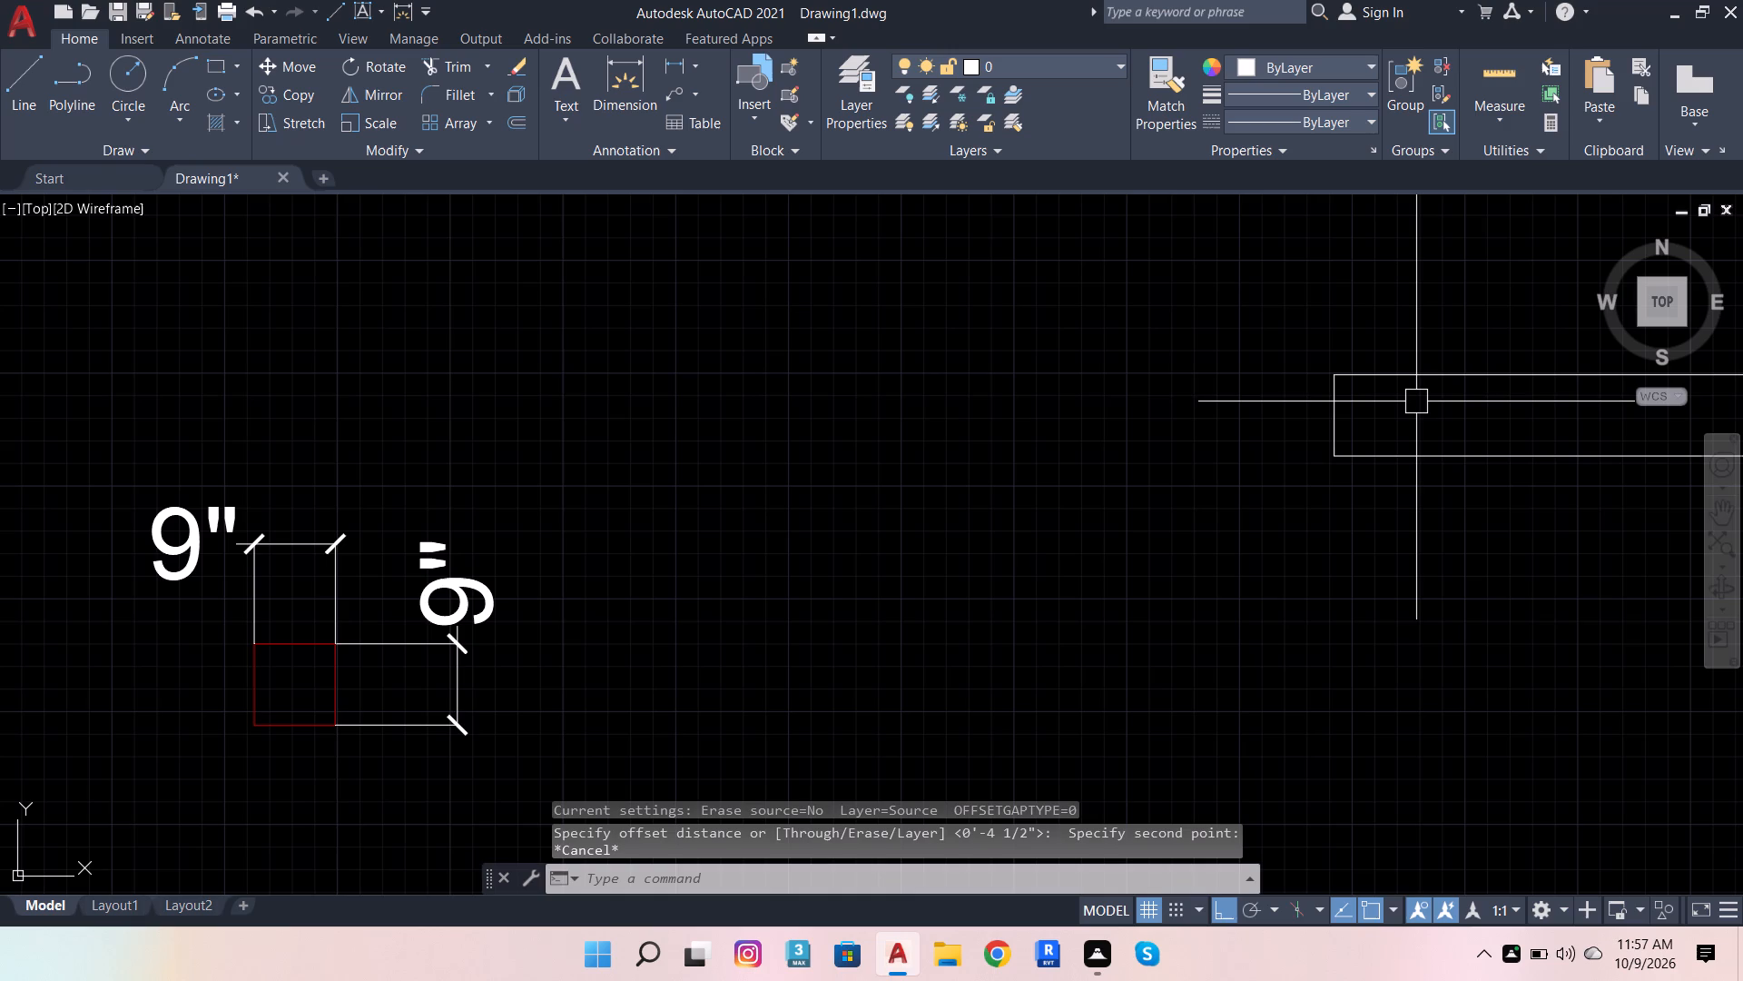
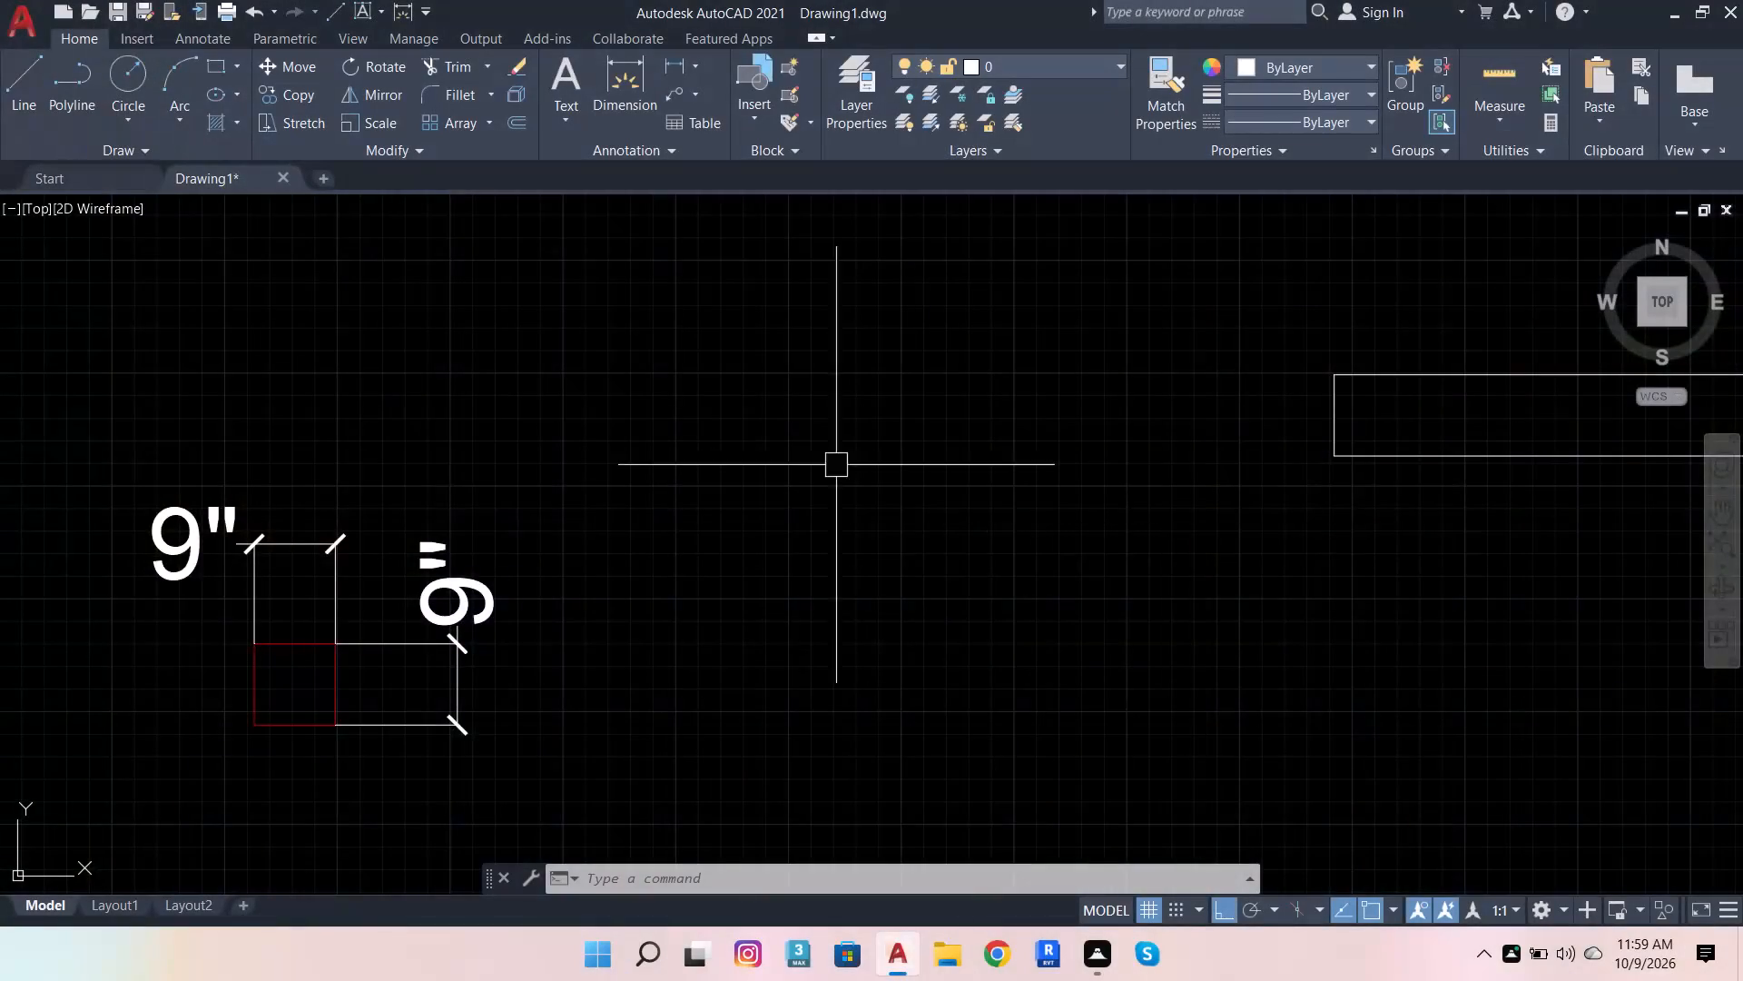
Draw a horizontal line about 4'-7" long from the midpoint of the rectangle's left edge past its right edge.
scroll(785, 619, down, 4)
scroll(871, 603, up, 4)
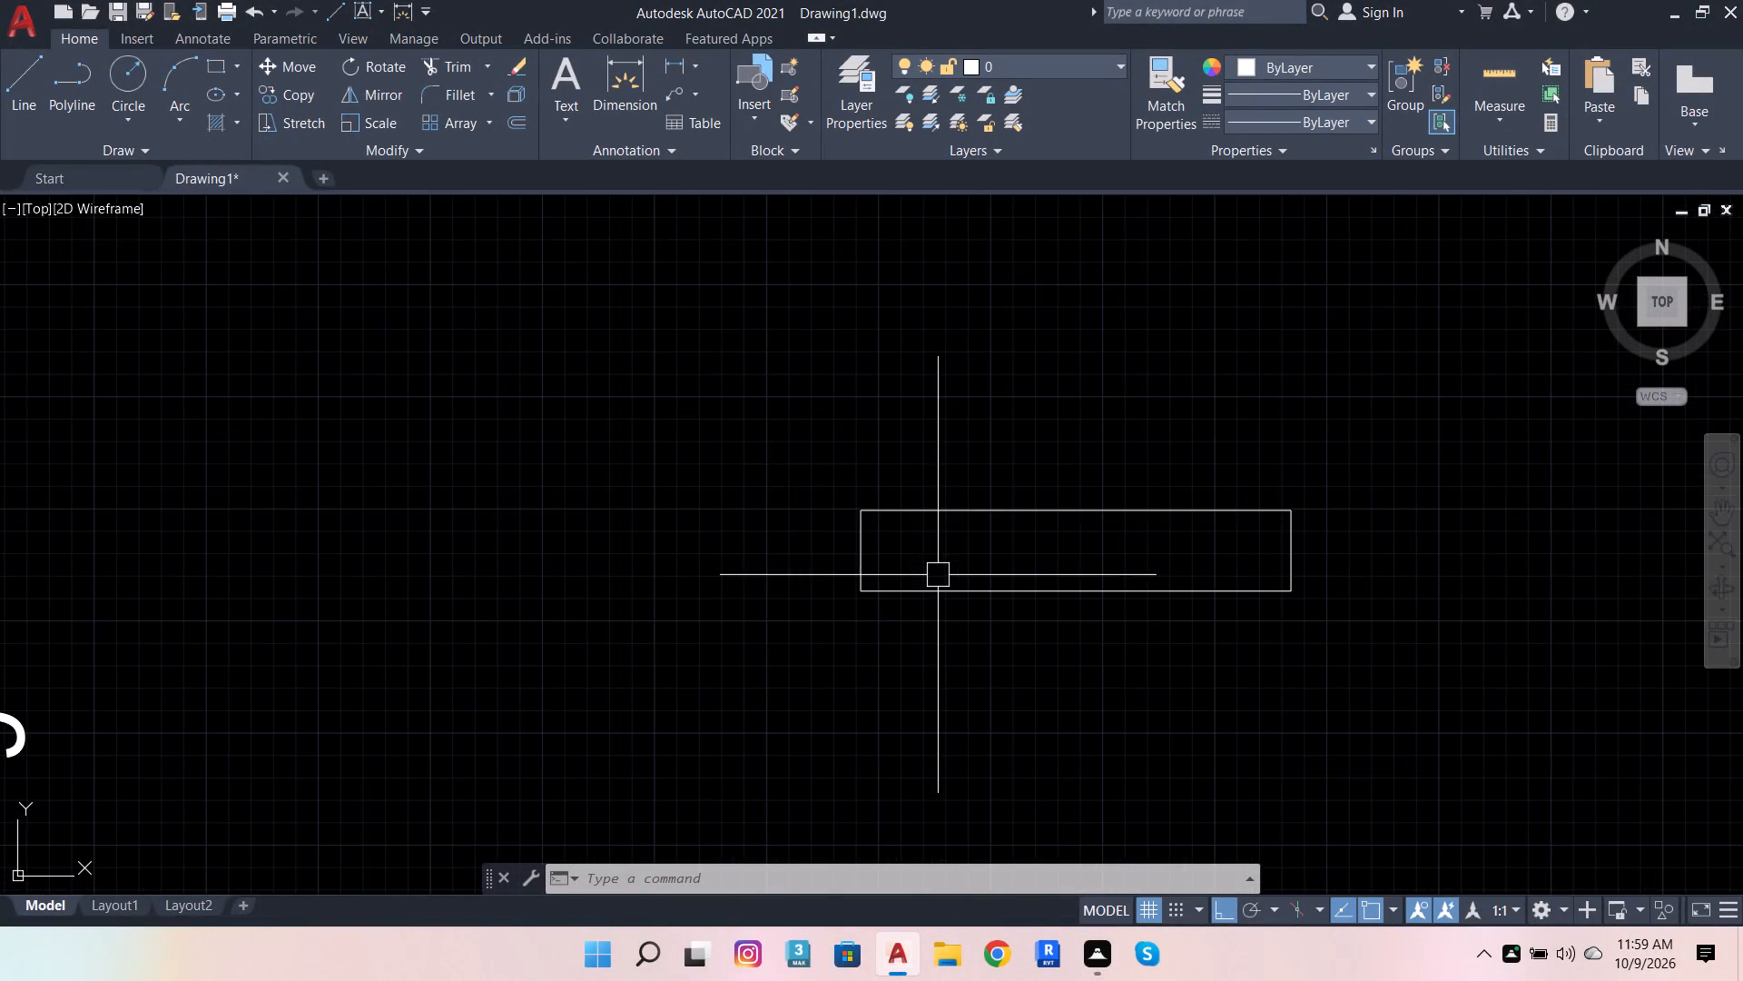
click(503, 120)
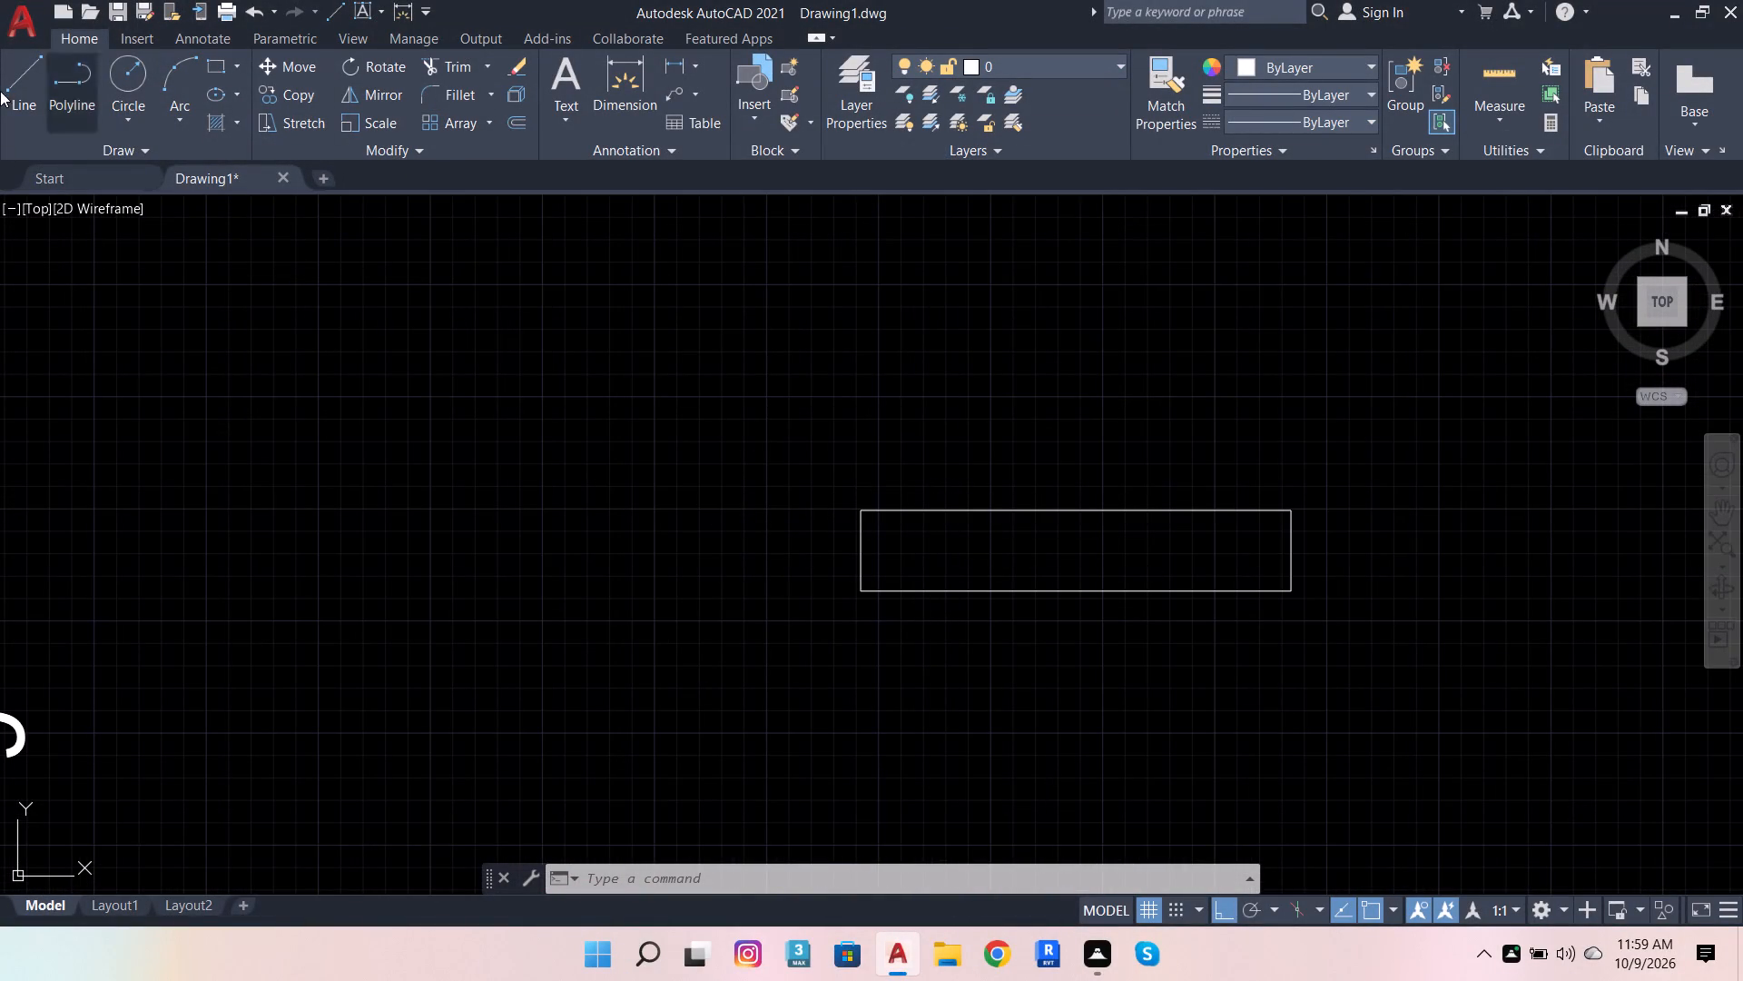
click(28, 63)
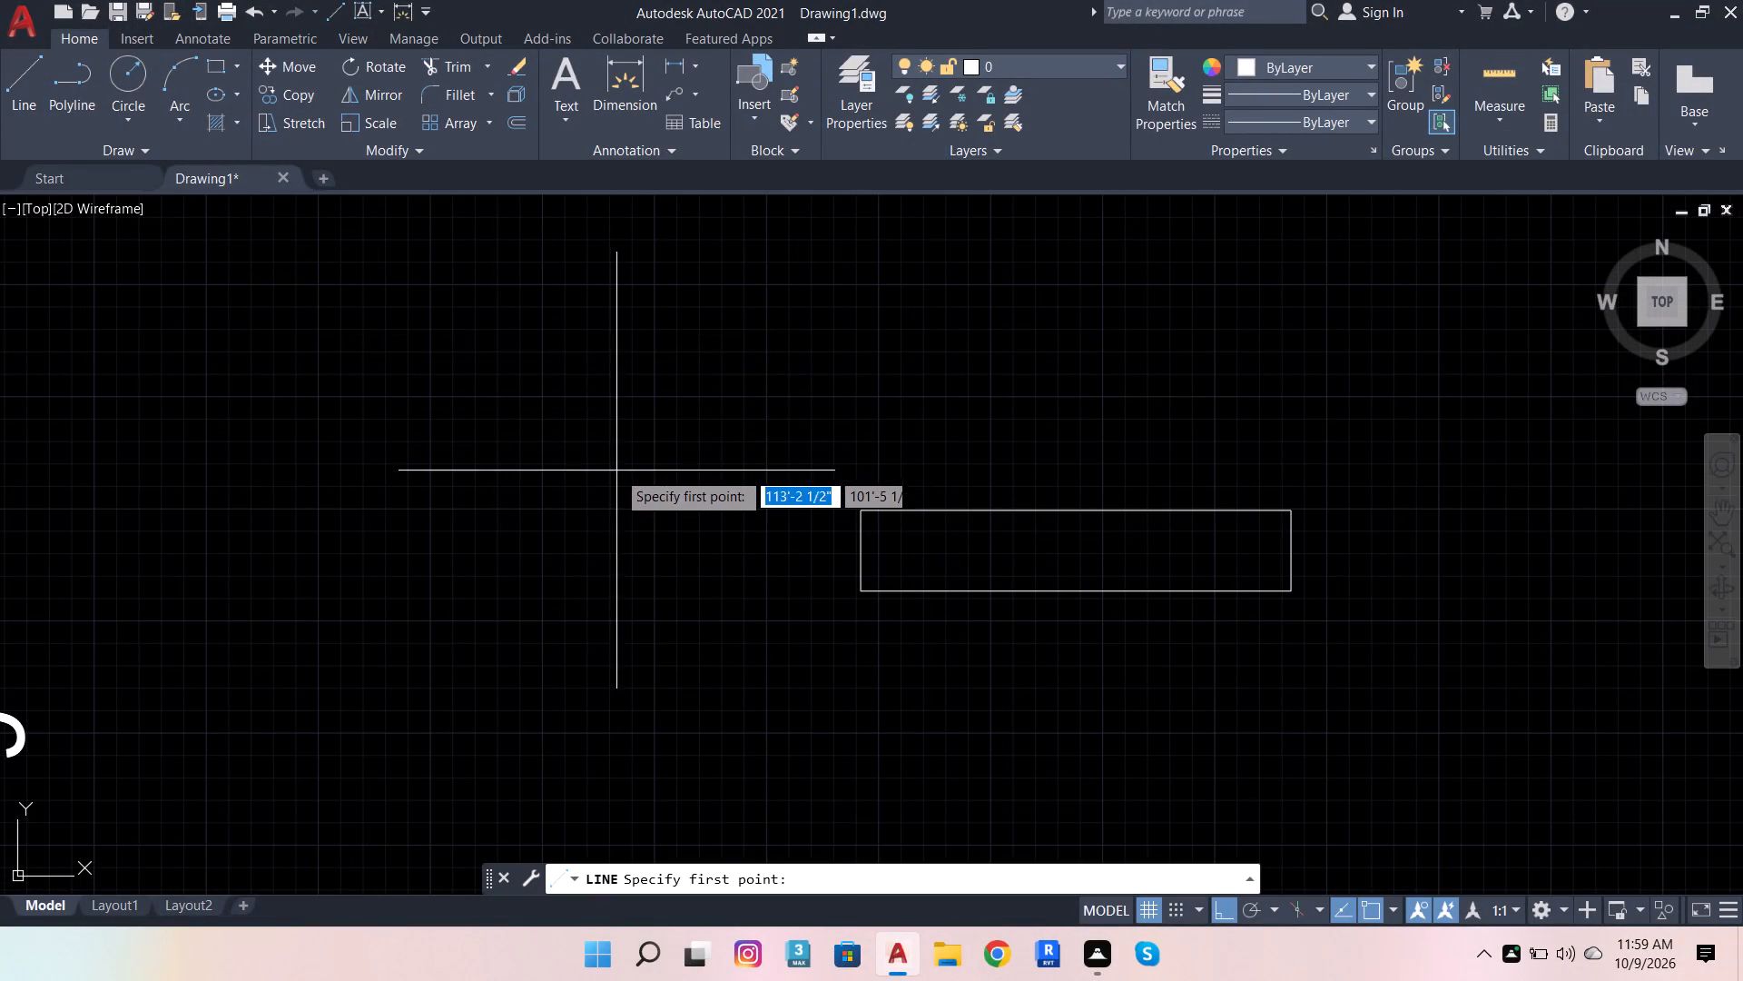
shift+right_click(611, 475)
click(690, 536)
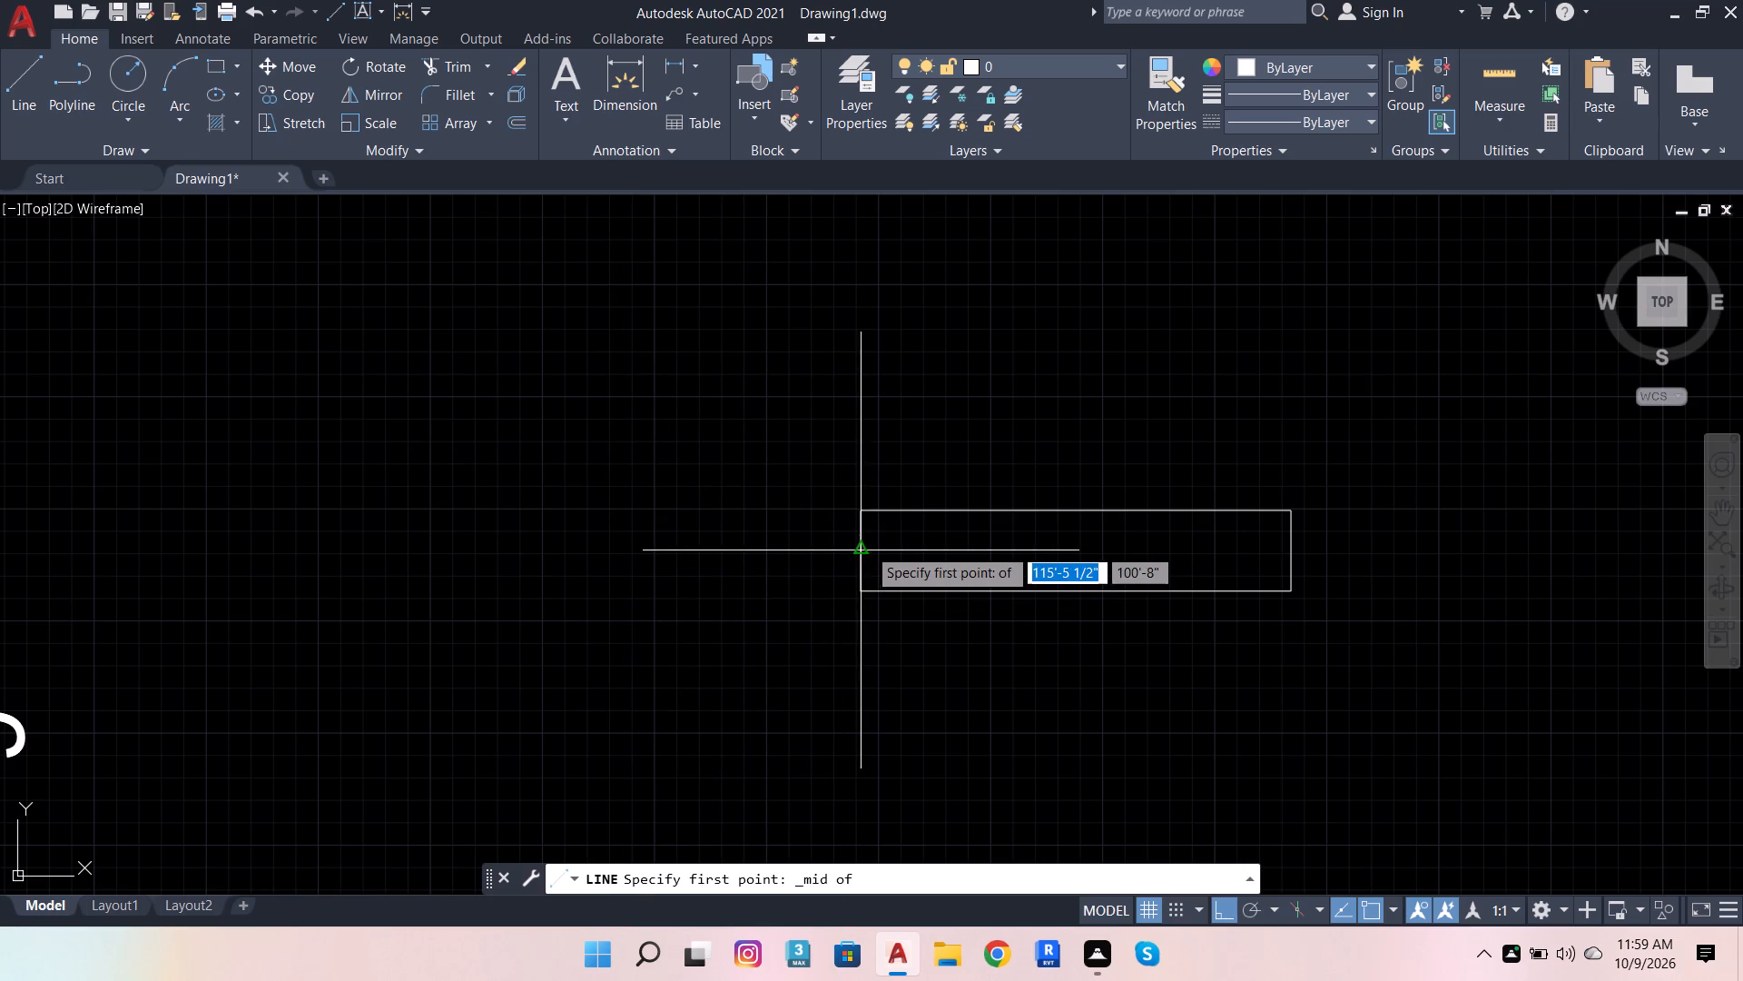
click(862, 544)
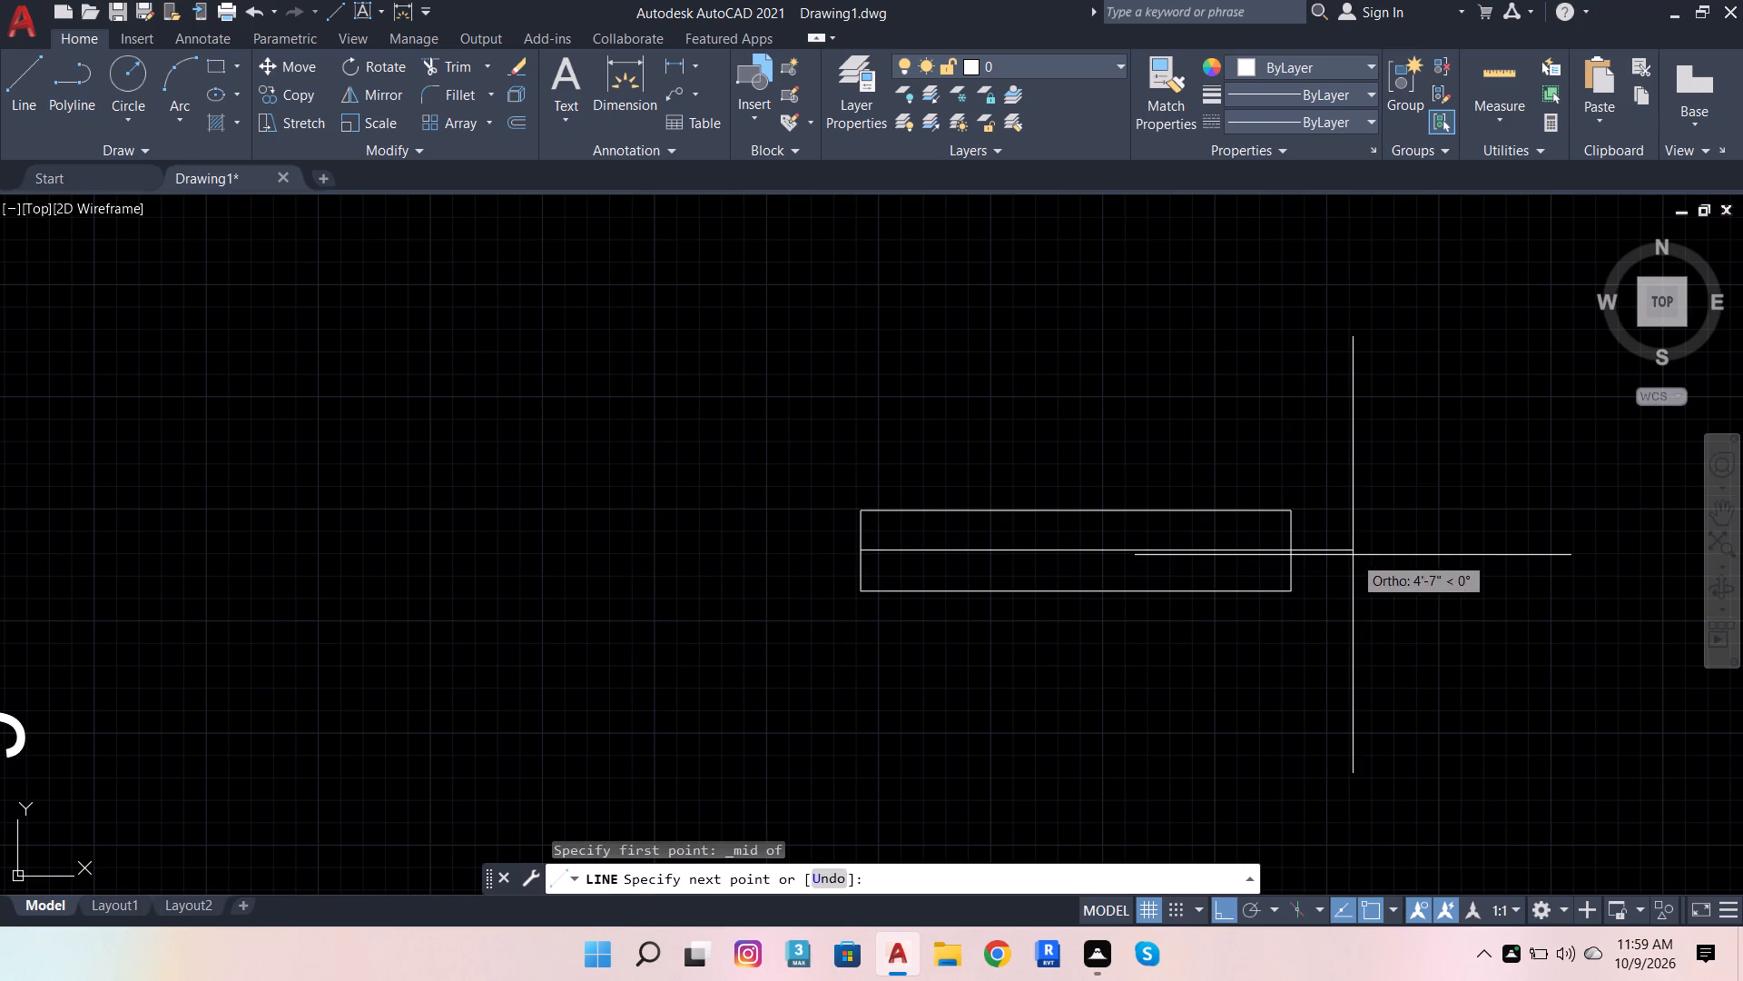
click(1353, 555)
Trim the part of the centre line that extends beyond the rectangle's right edge.
click(457, 61)
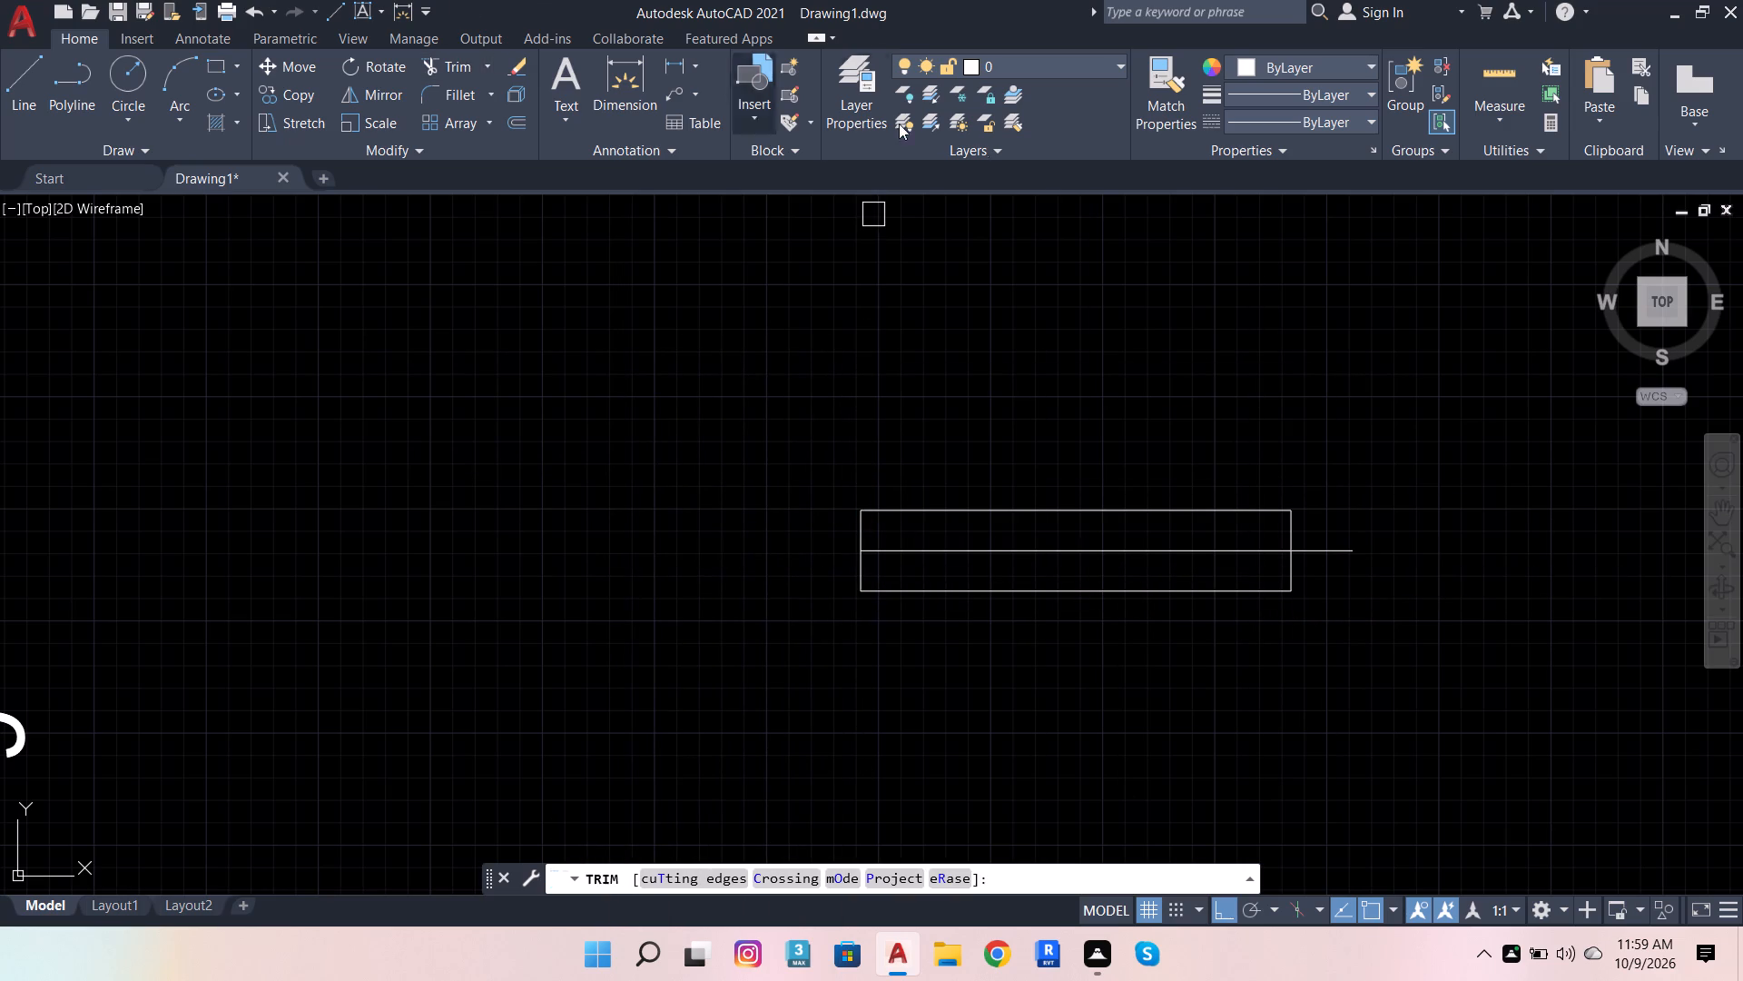
click(1324, 560)
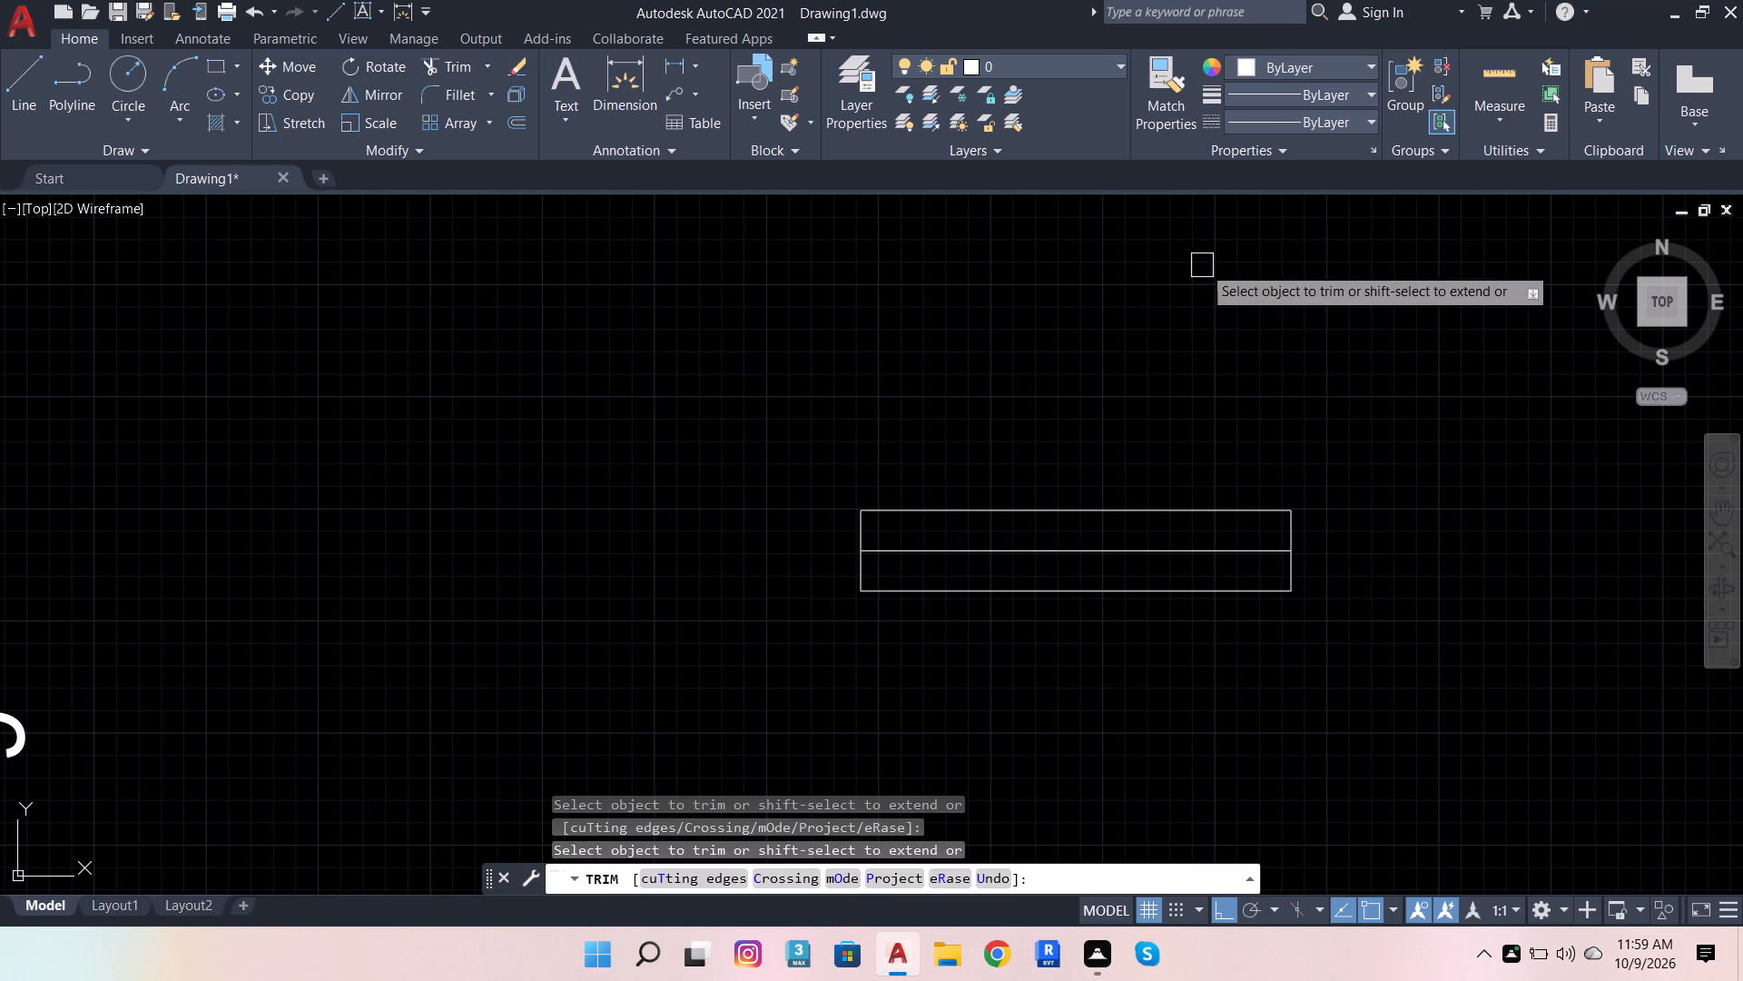
key(Escape)
Offset the rectangle's two short edges inward by 1", repeating the offset once more to give two inner vertical lines at each end.
scroll(1299, 525, up, 2)
click(1281, 531)
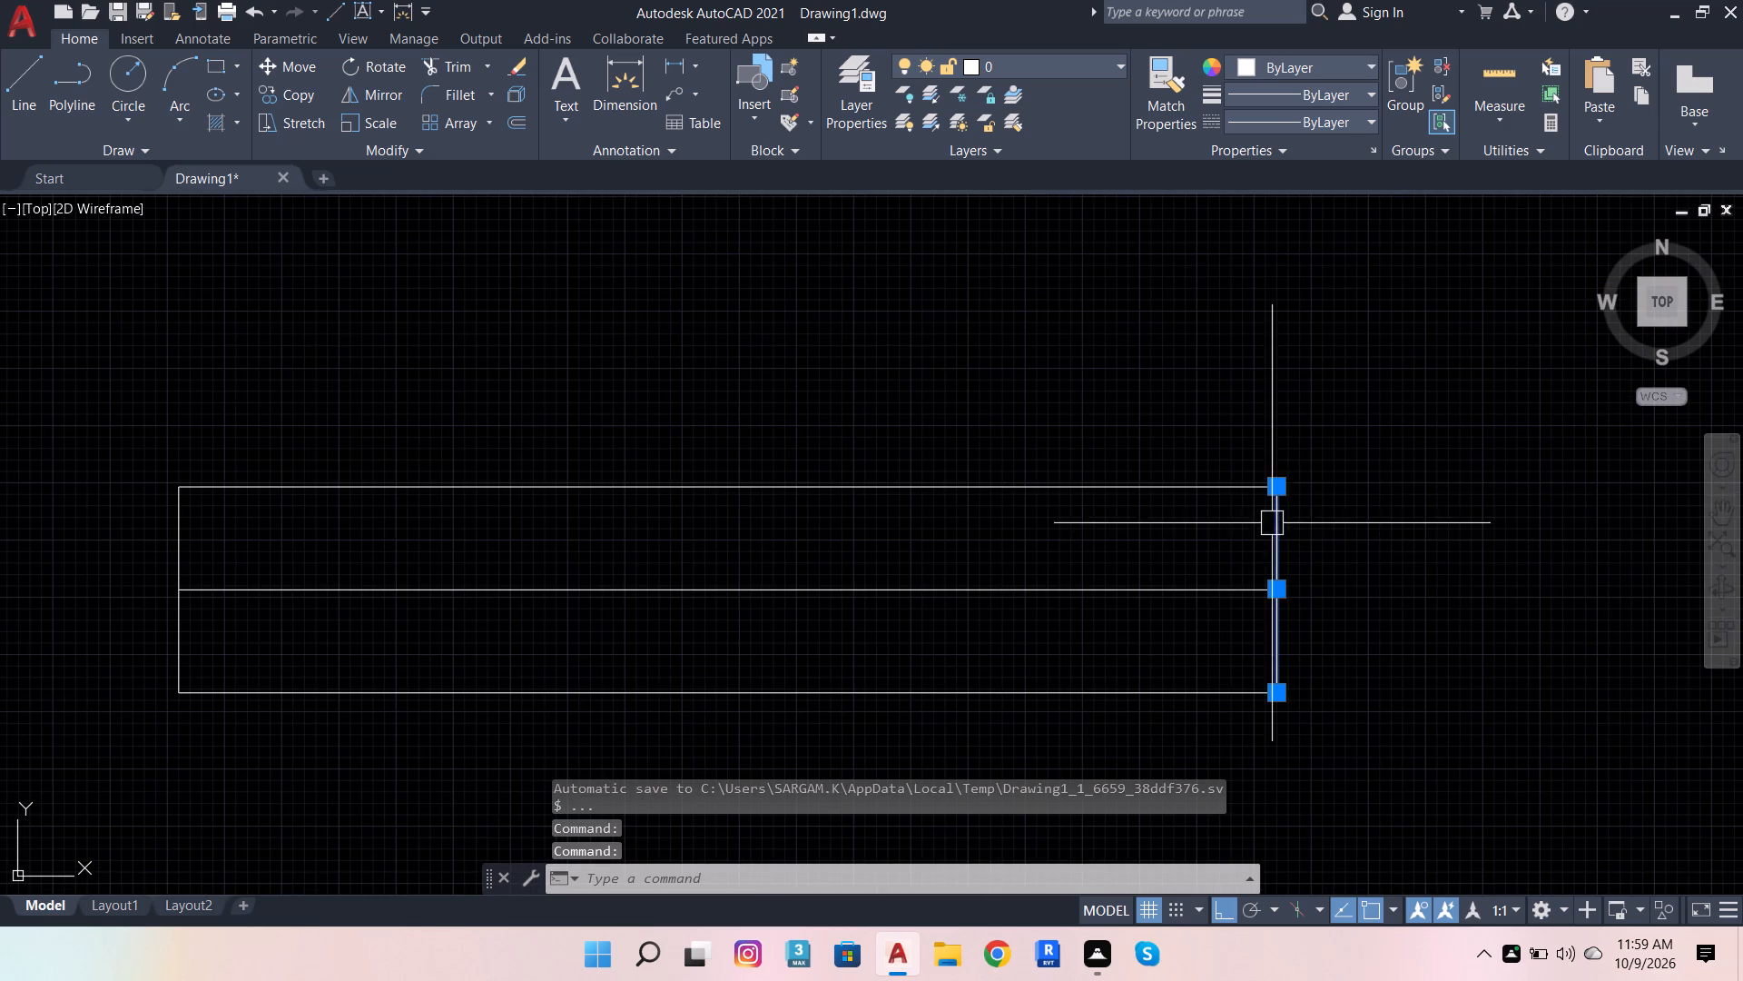
click(518, 119)
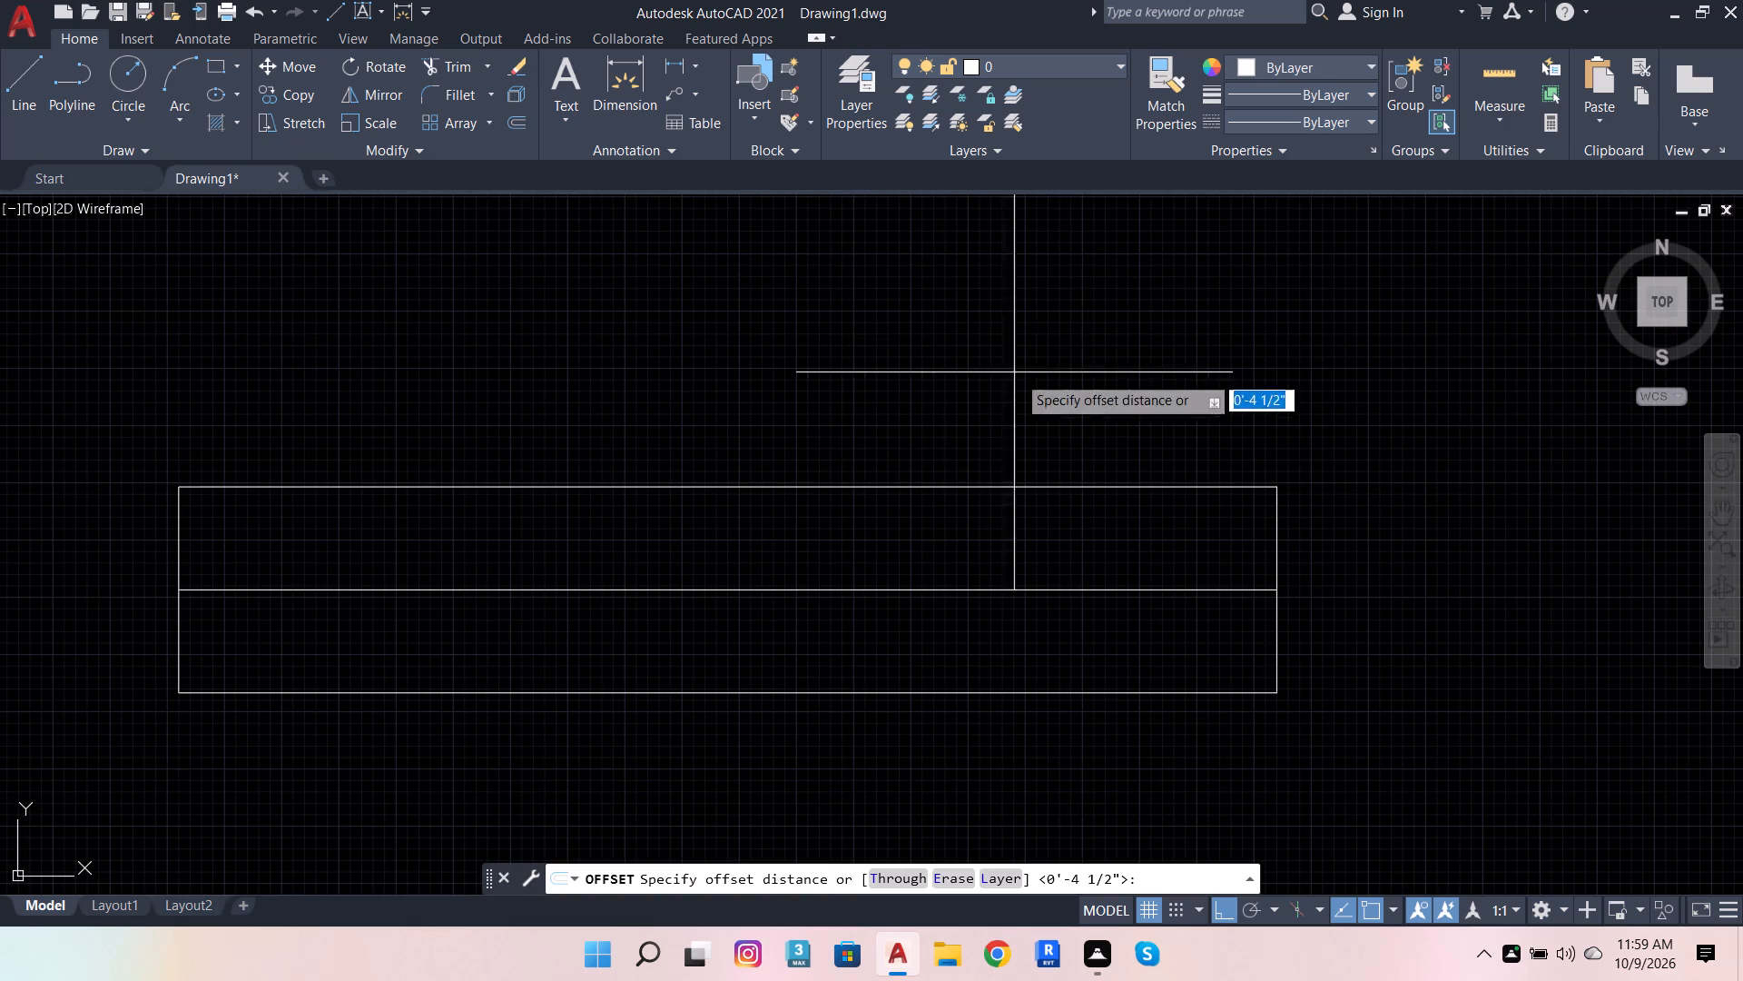
click(1279, 493)
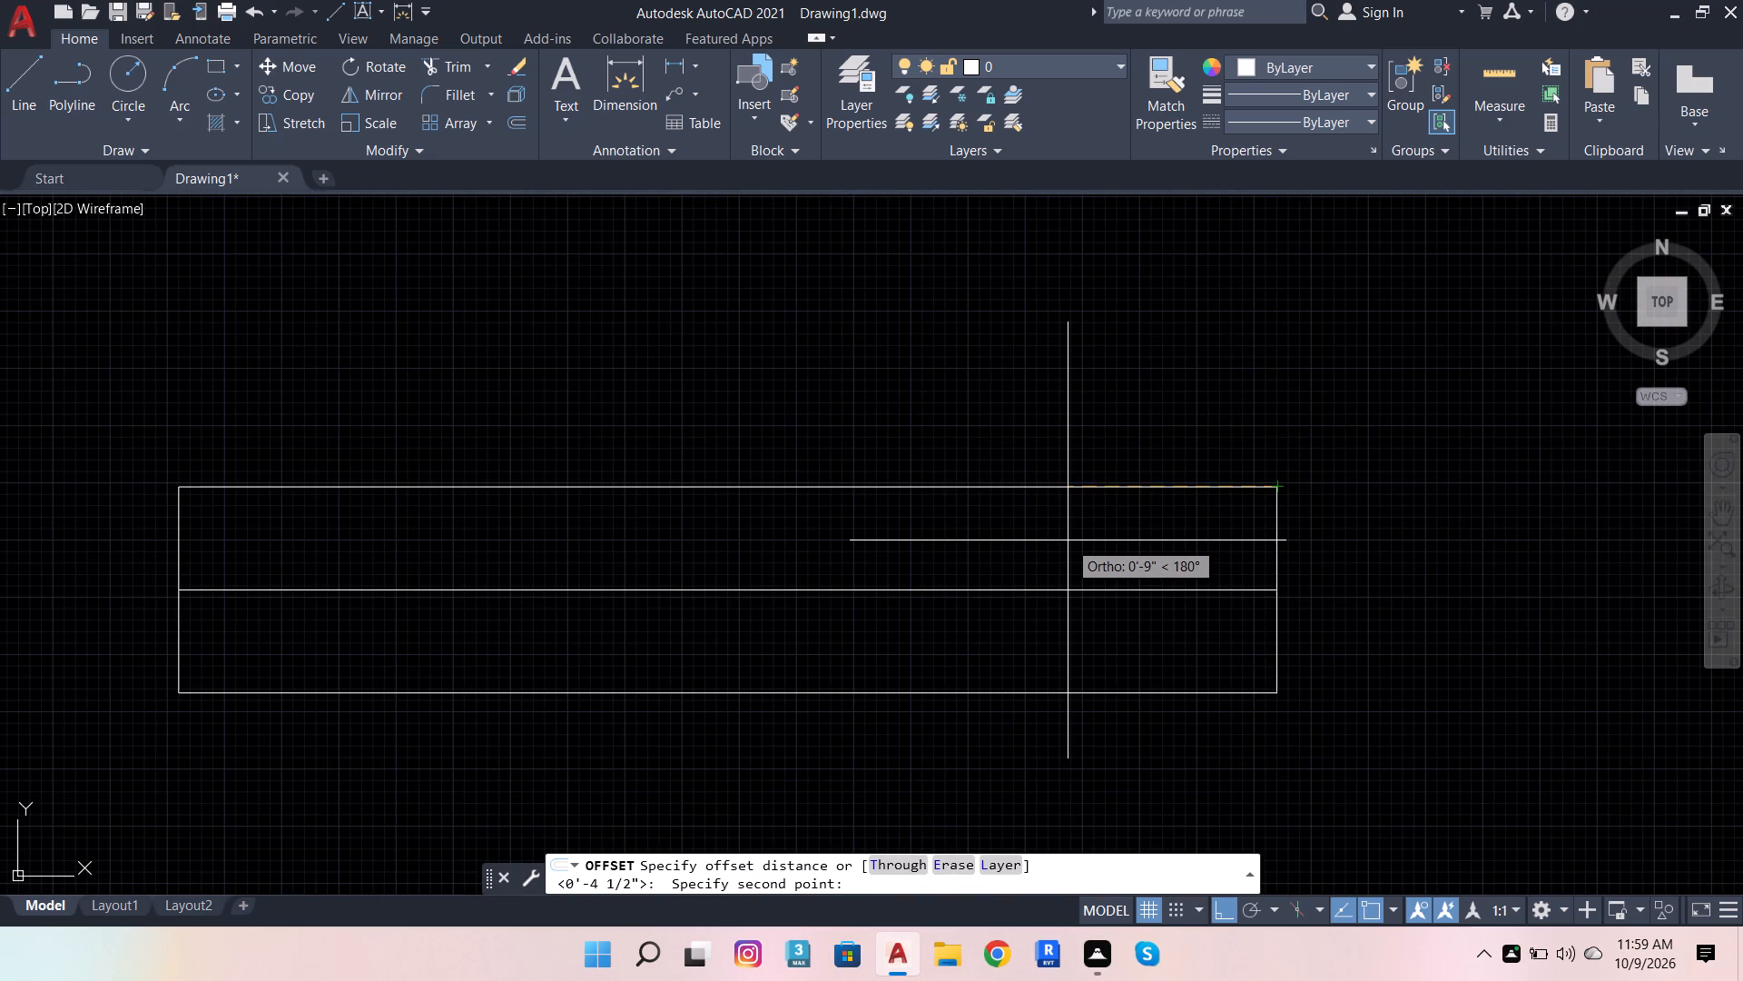
key(1)
key(Return)
click(1068, 540)
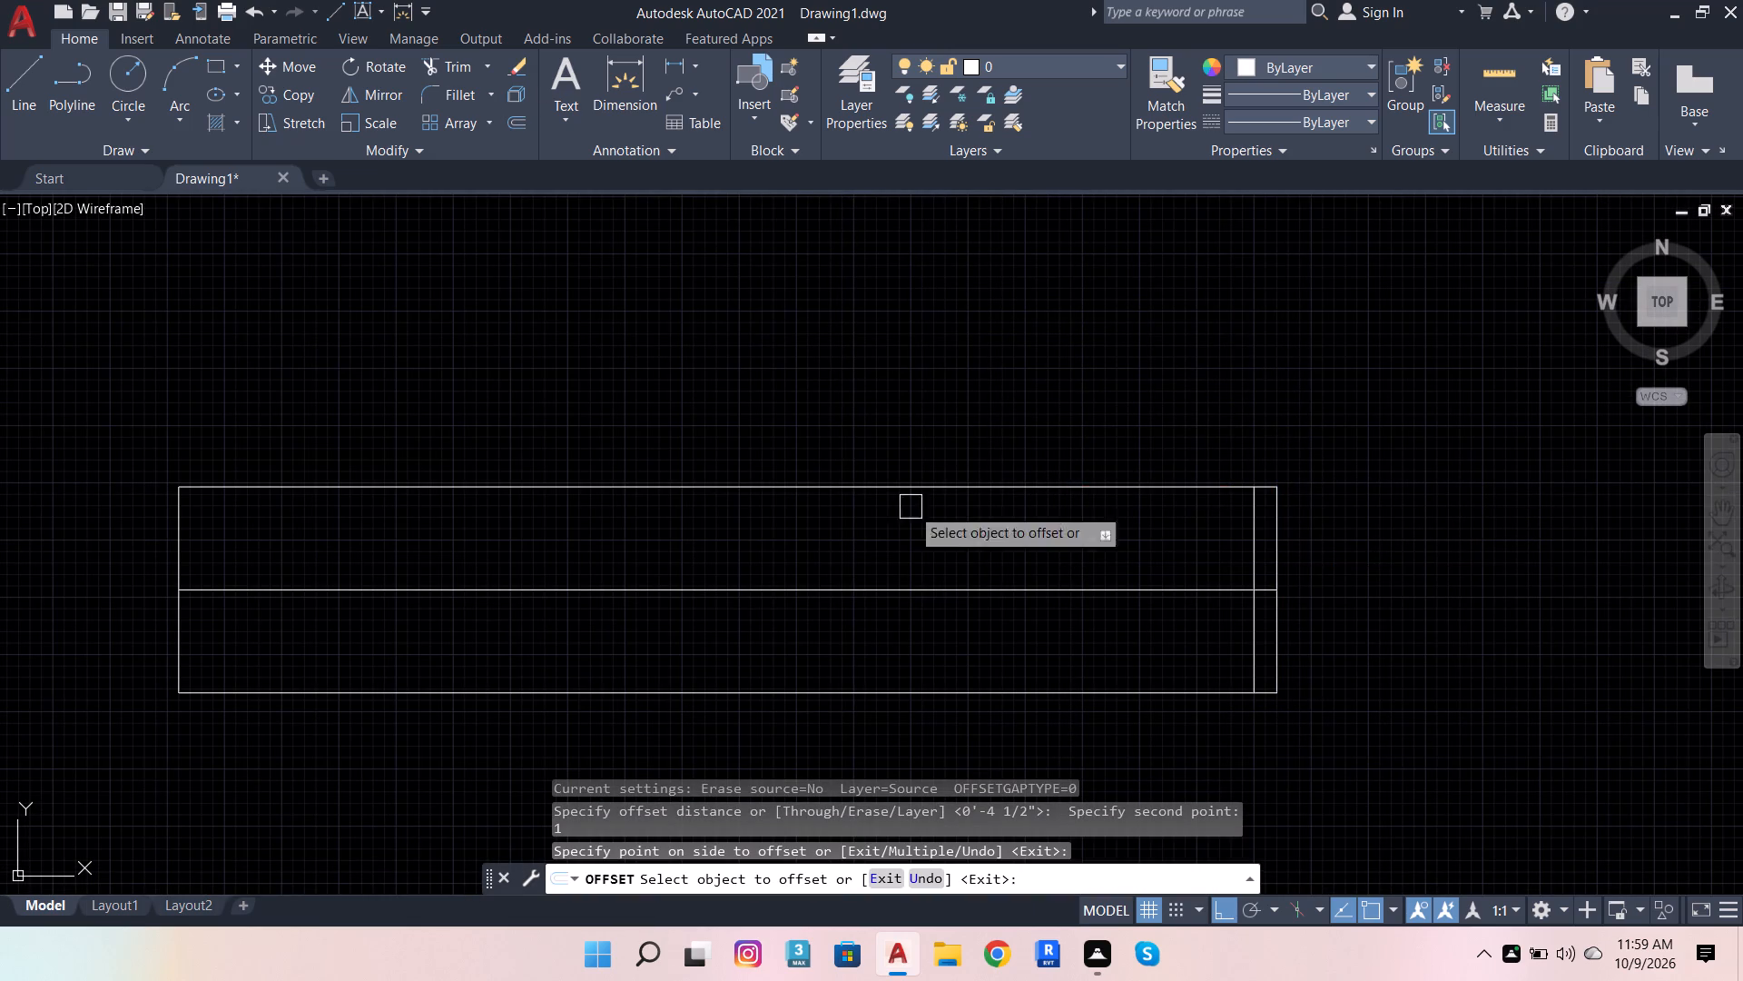
click(182, 540)
click(274, 546)
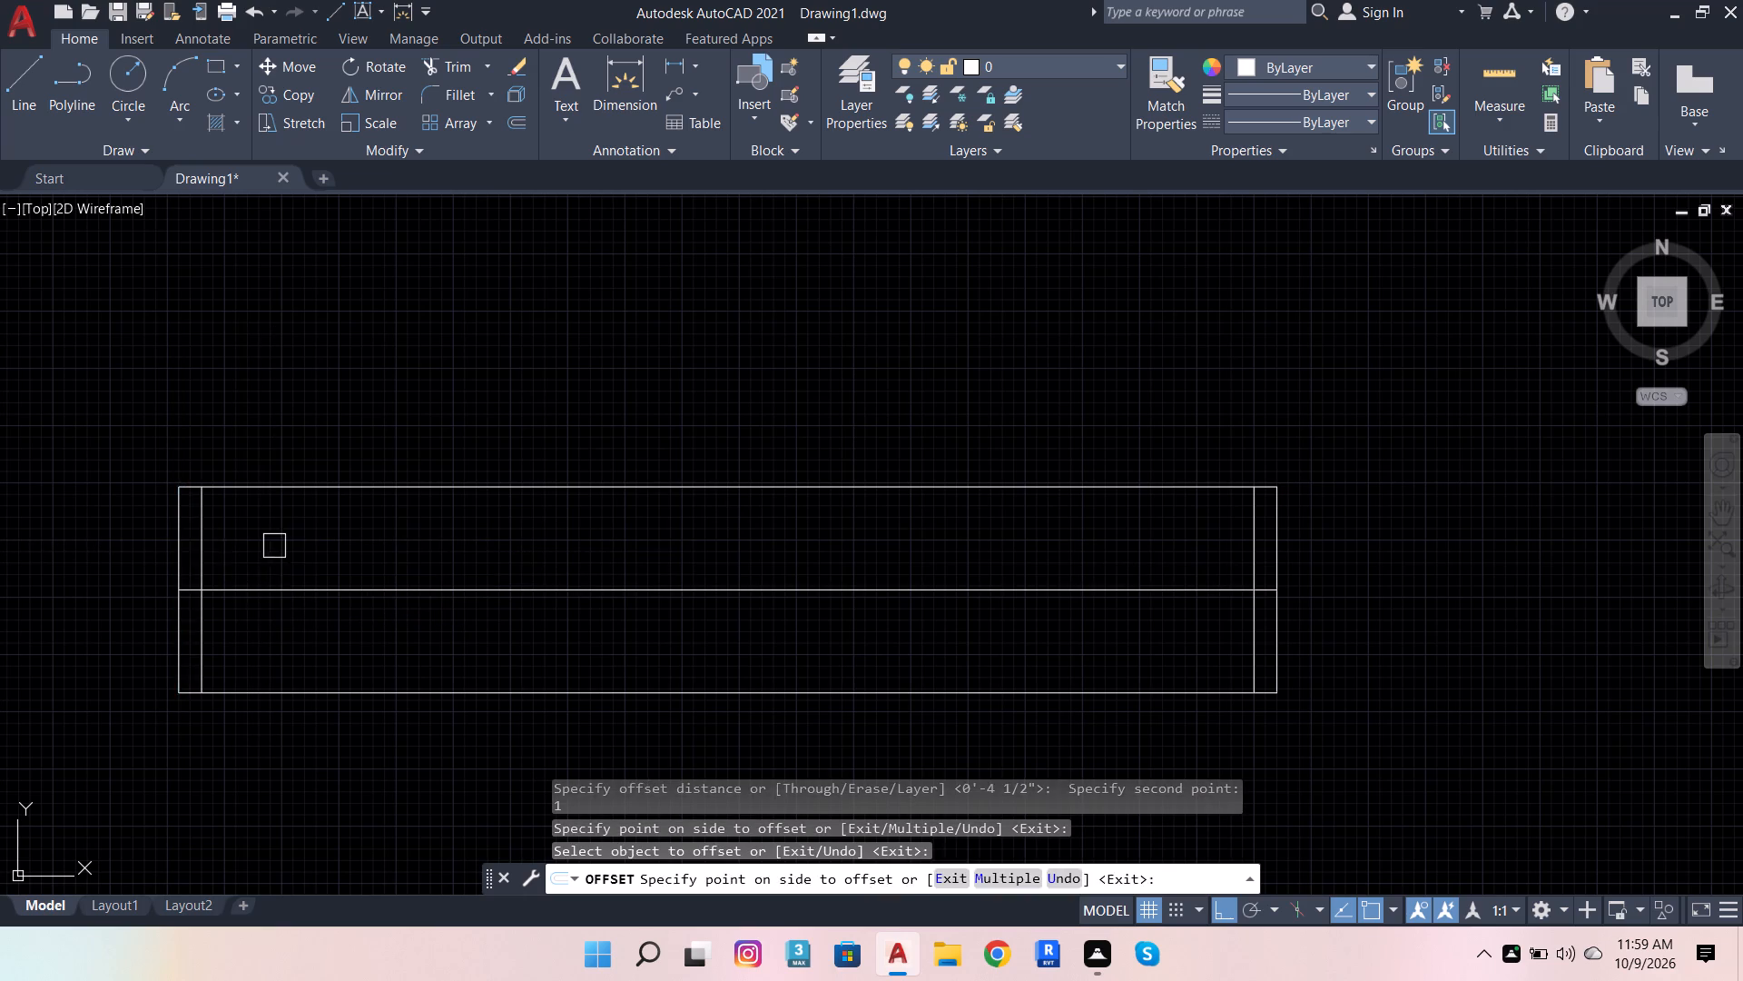
click(195, 550)
click(261, 550)
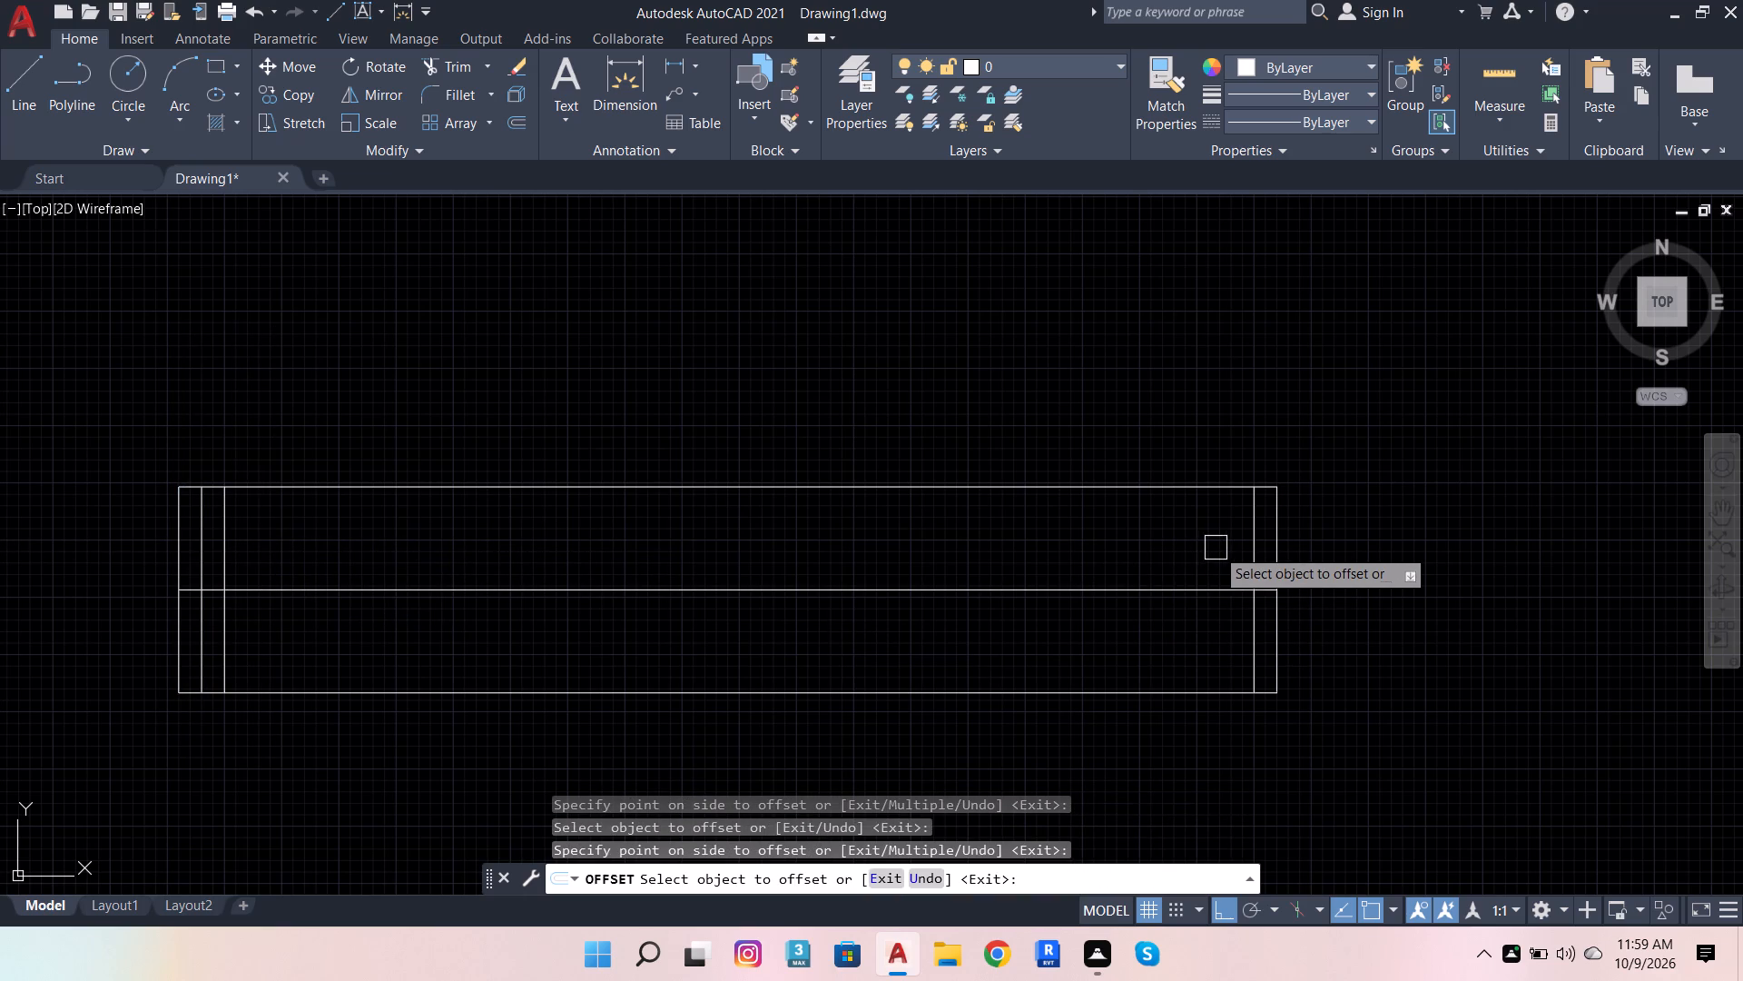
click(1244, 551)
click(1127, 565)
Offset the horizontal centre line by 1" to both its upper and lower side.
click(1117, 587)
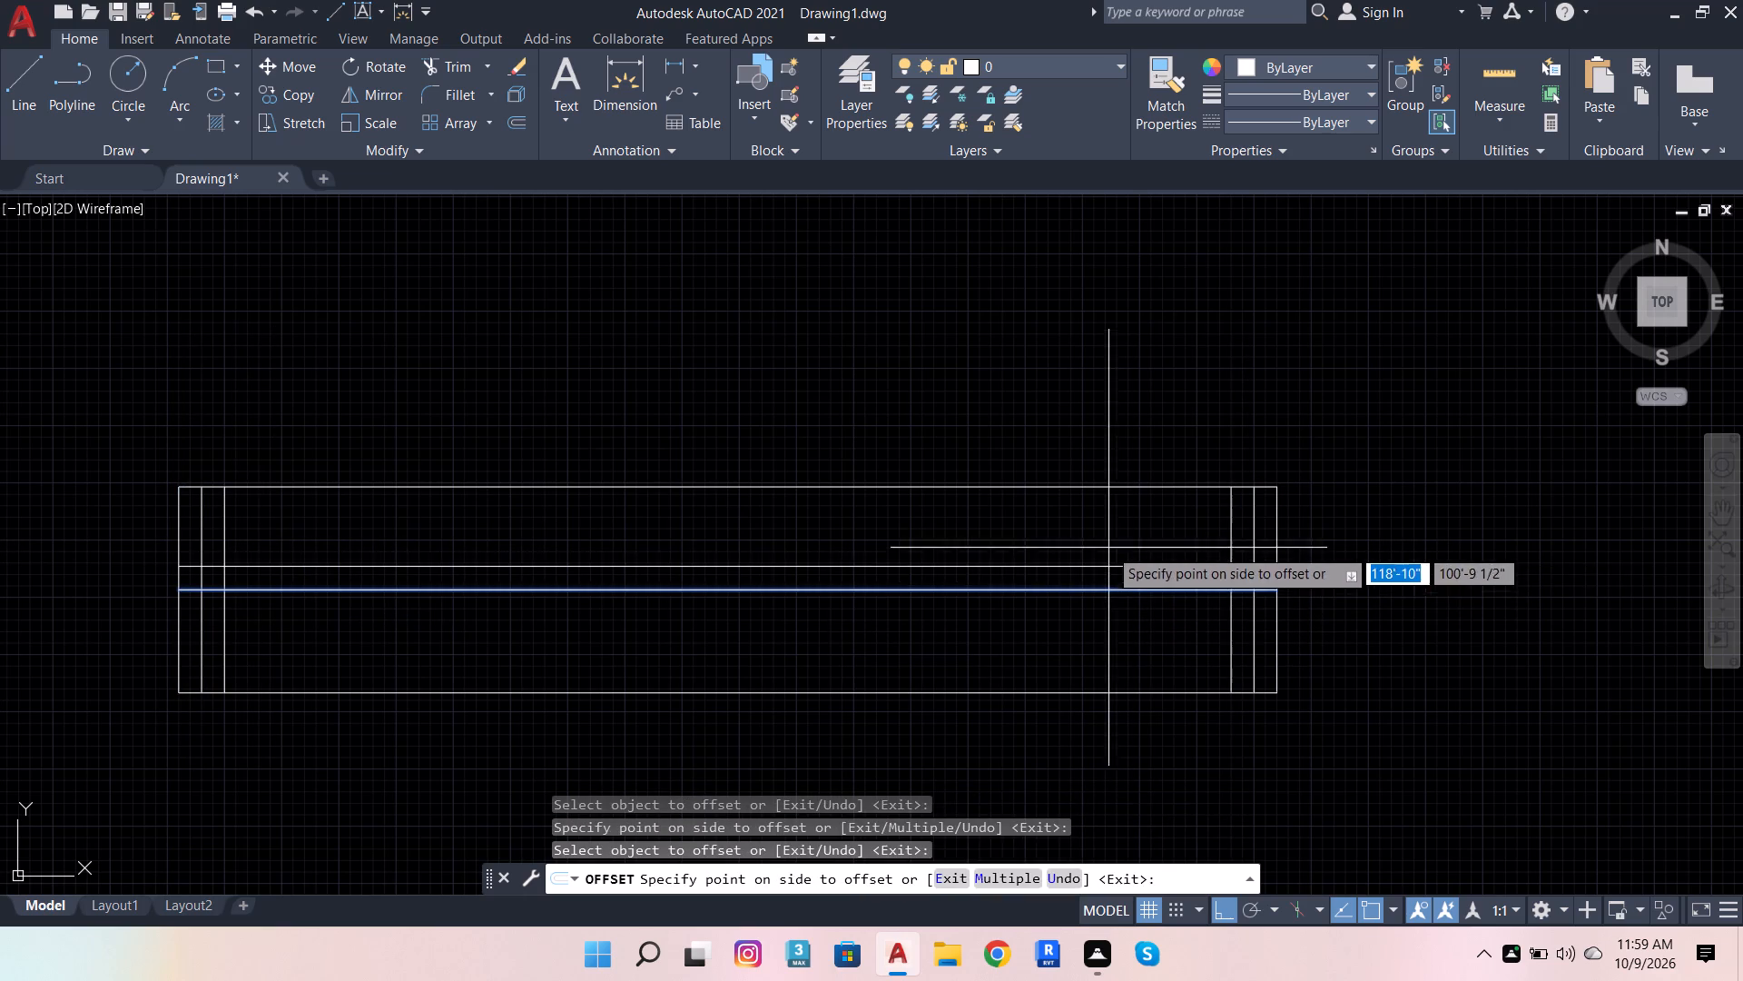
click(1109, 536)
click(1115, 590)
click(1105, 639)
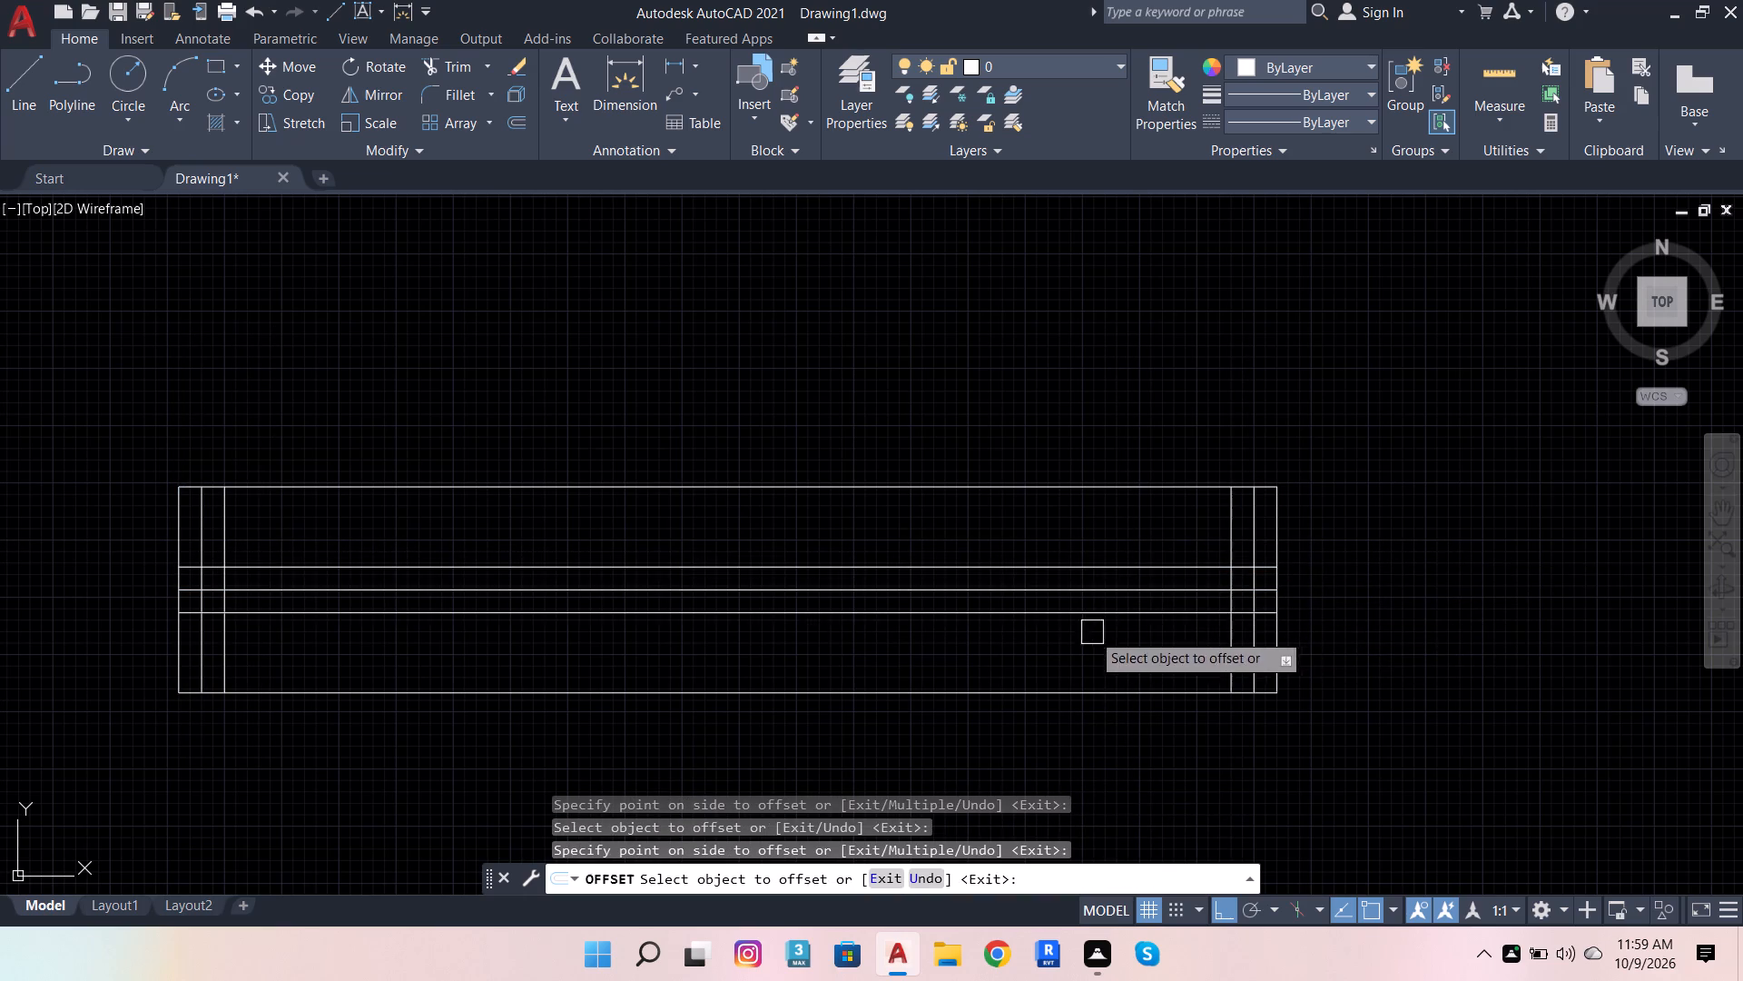
key(Escape)
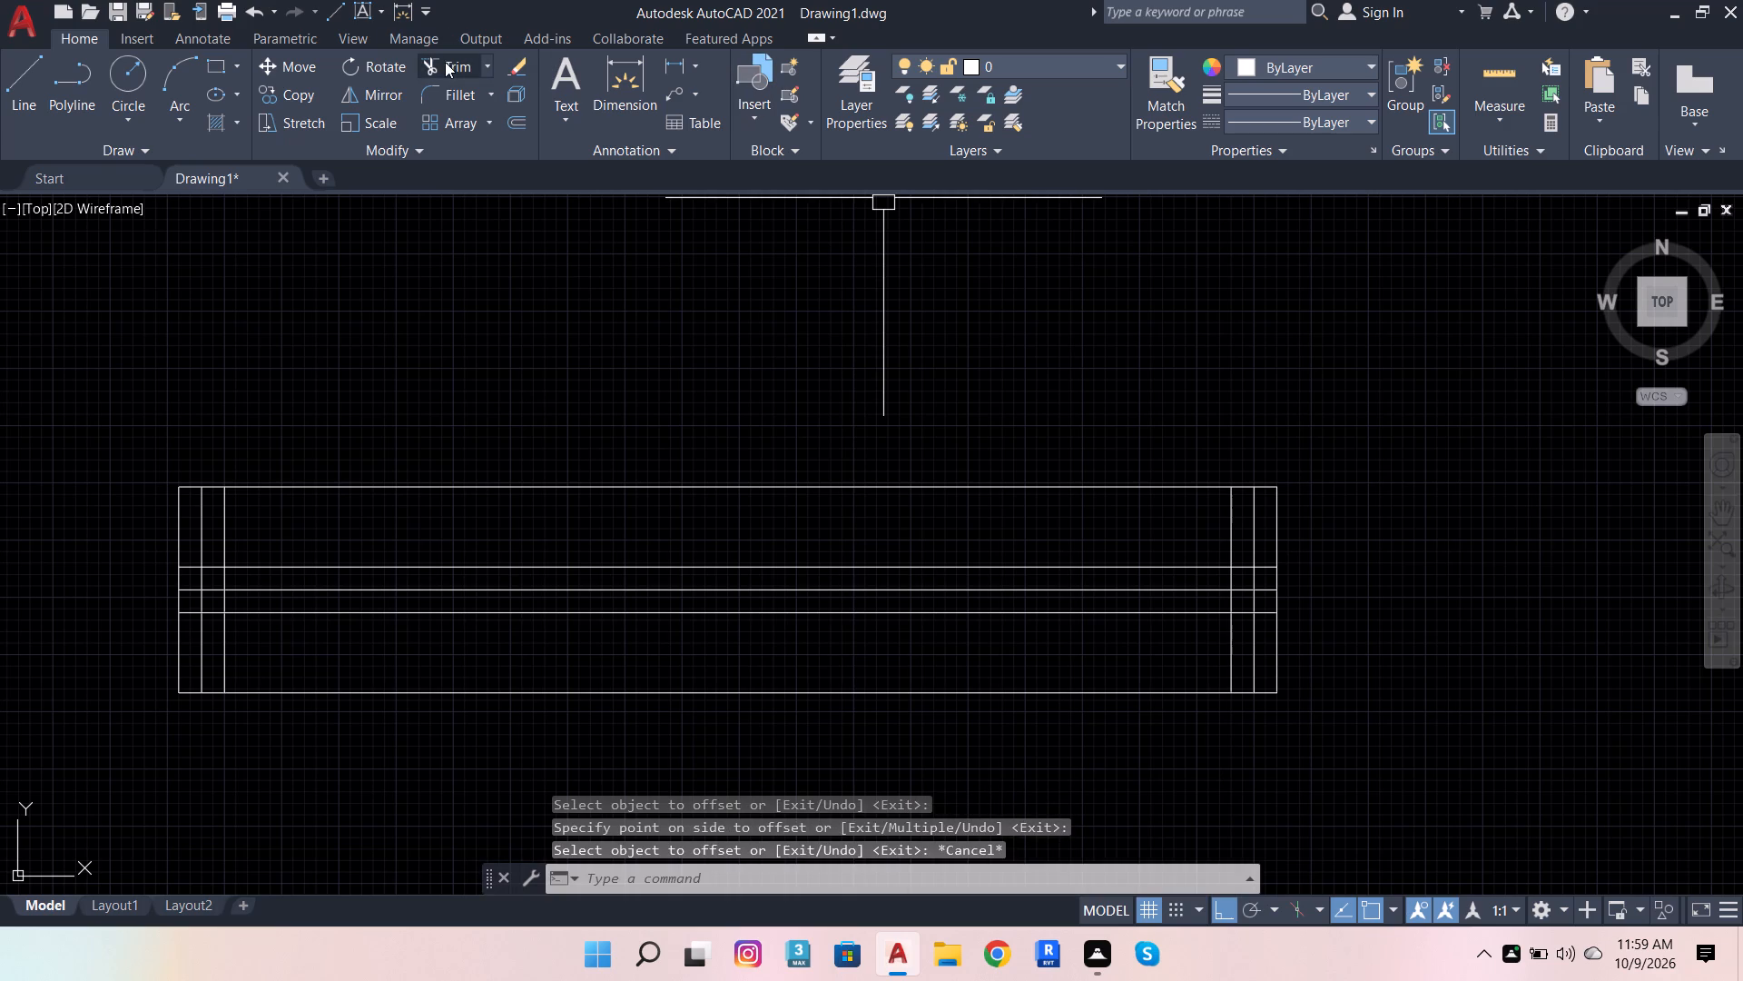
Trim the crossing lines at the rectangle's right end into an outer jamb strip and a short inner vertical between the three horizontal lines.
click(445, 62)
scroll(1216, 505, up, 2)
scroll(1345, 610, up, 2)
drag(1314, 576, 1327, 746)
scroll(1262, 521, down, 5)
scroll(1257, 574, up, 3)
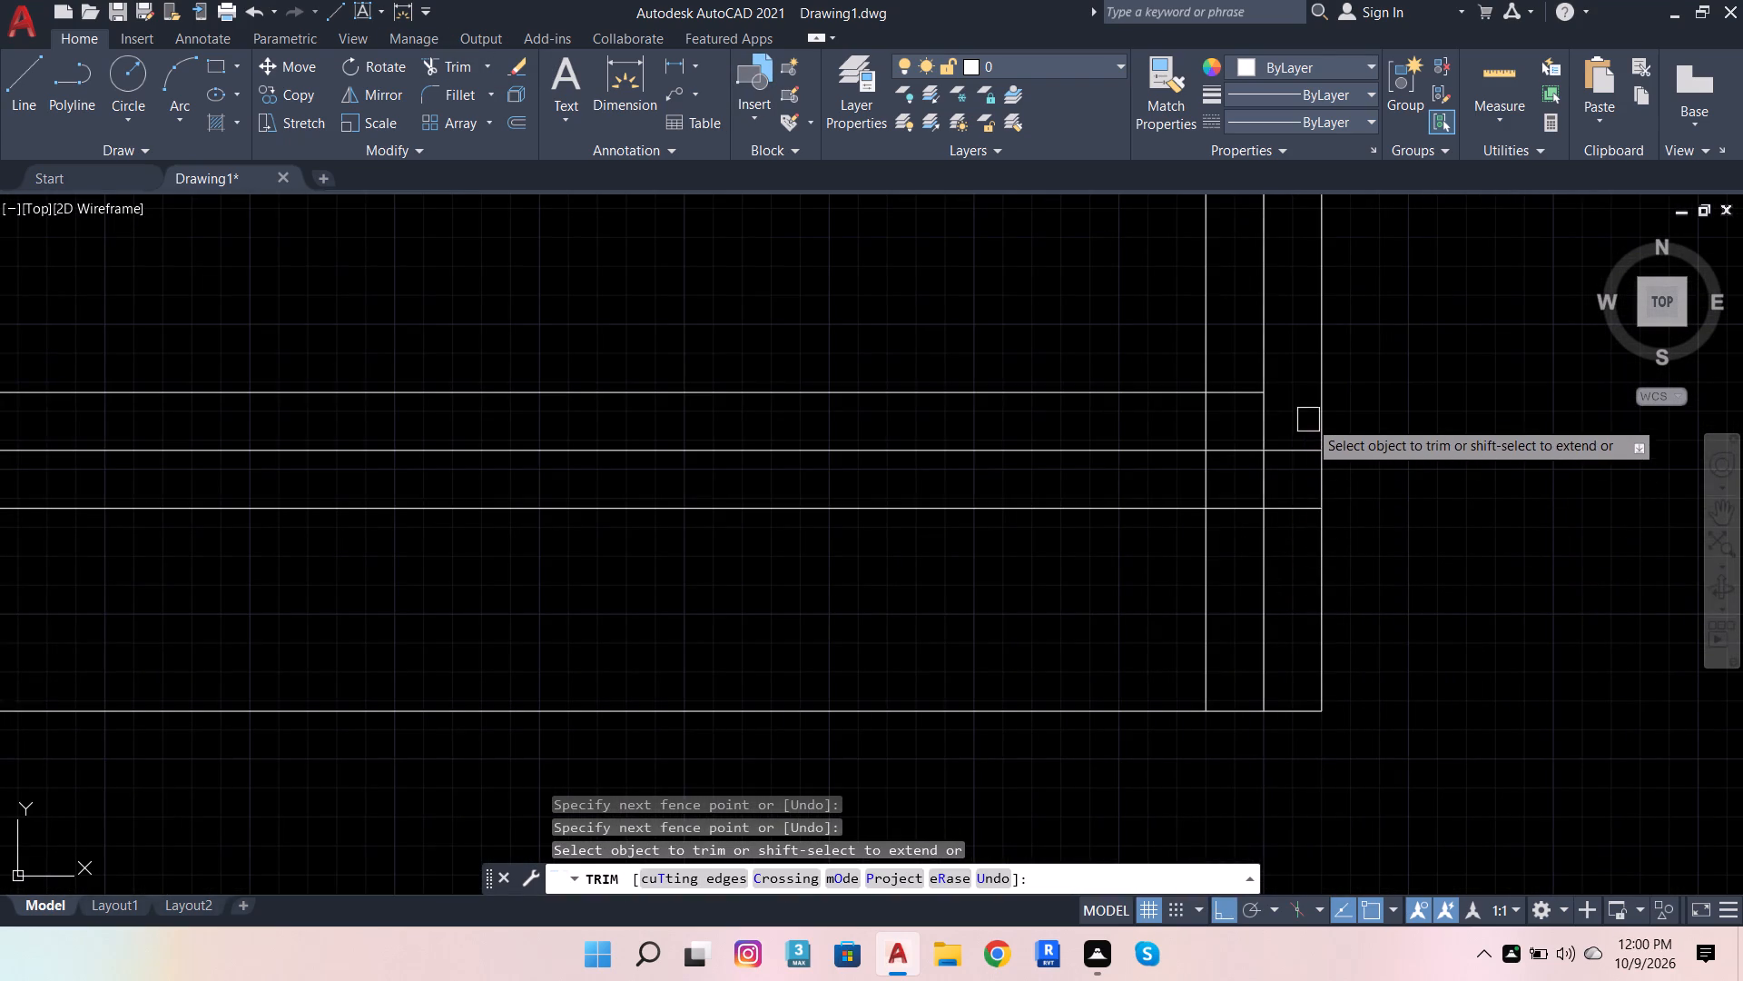
drag(1308, 420, 1309, 526)
click(1249, 451)
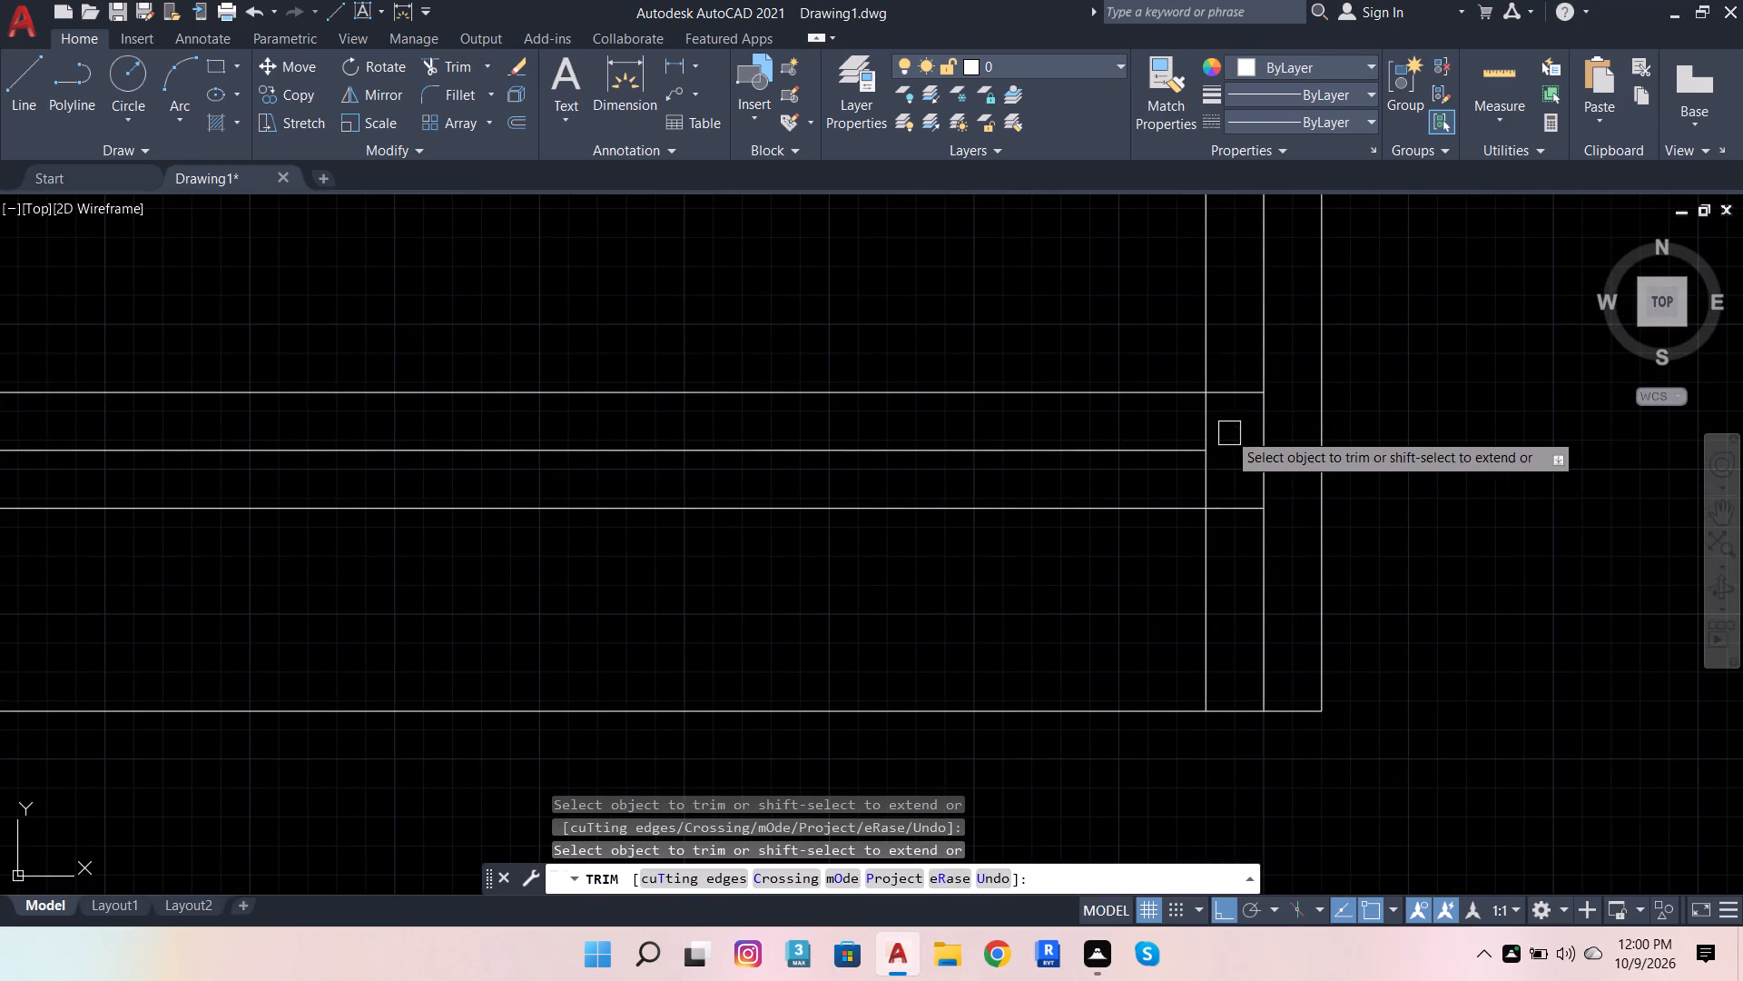
click(1213, 354)
click(1197, 598)
scroll(1364, 600, down, 3)
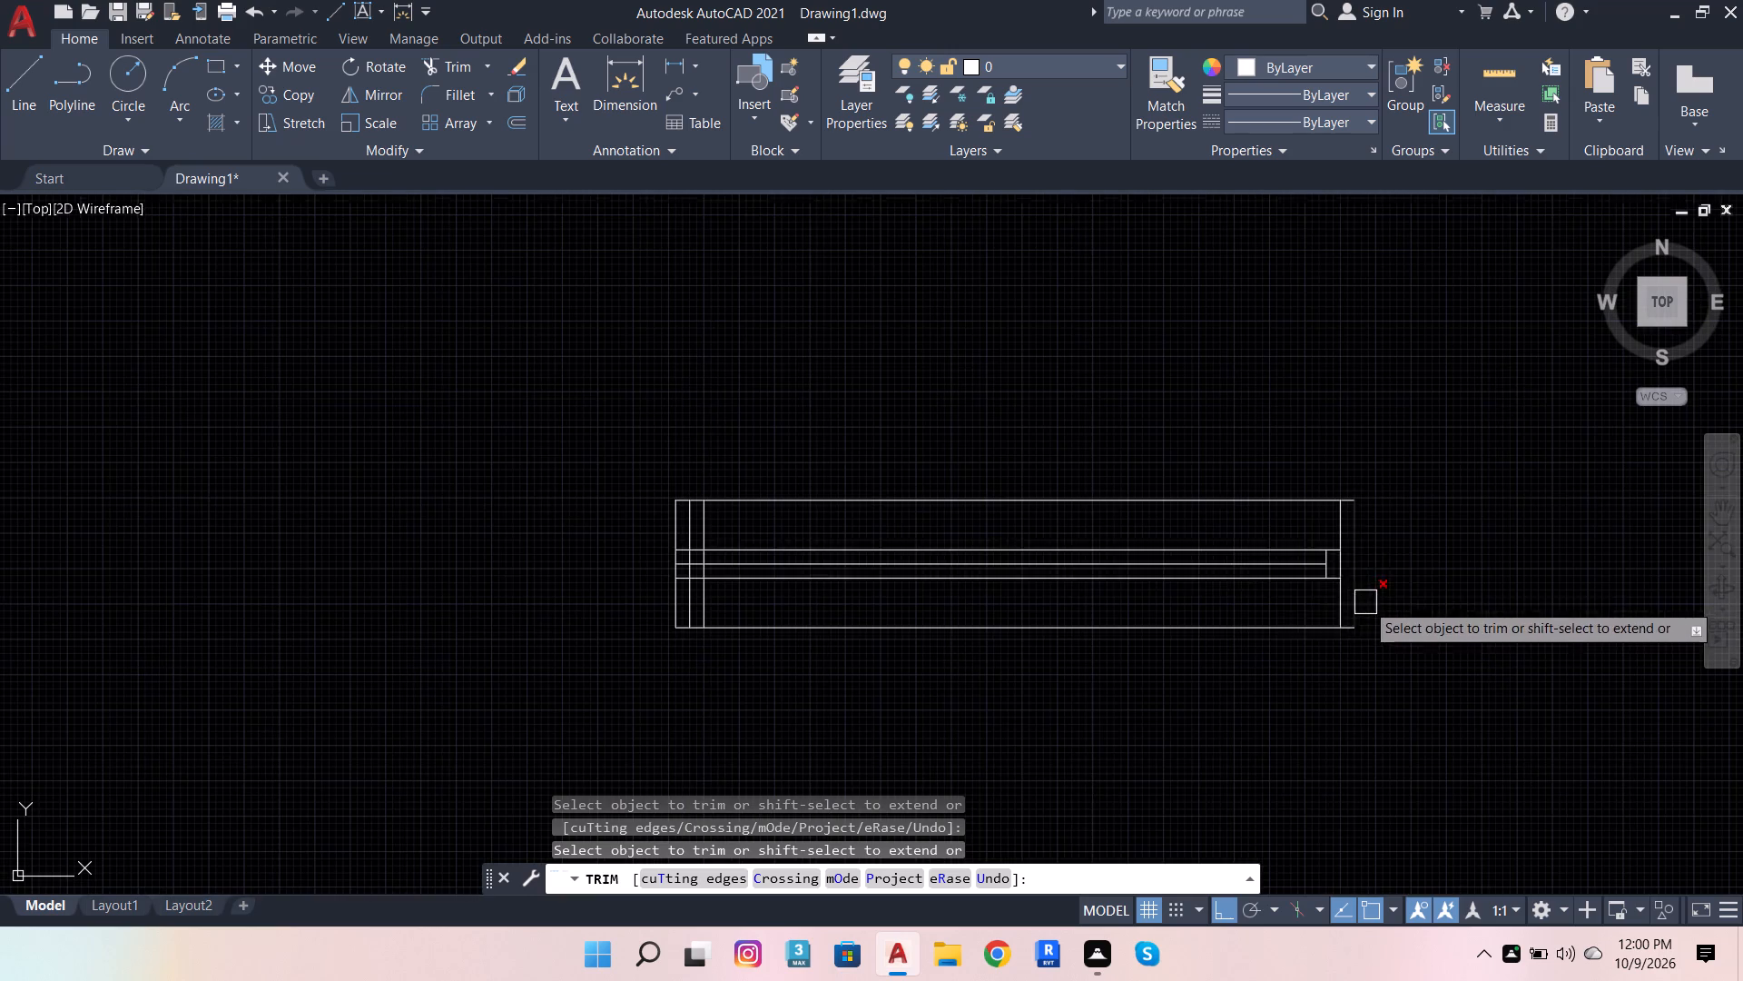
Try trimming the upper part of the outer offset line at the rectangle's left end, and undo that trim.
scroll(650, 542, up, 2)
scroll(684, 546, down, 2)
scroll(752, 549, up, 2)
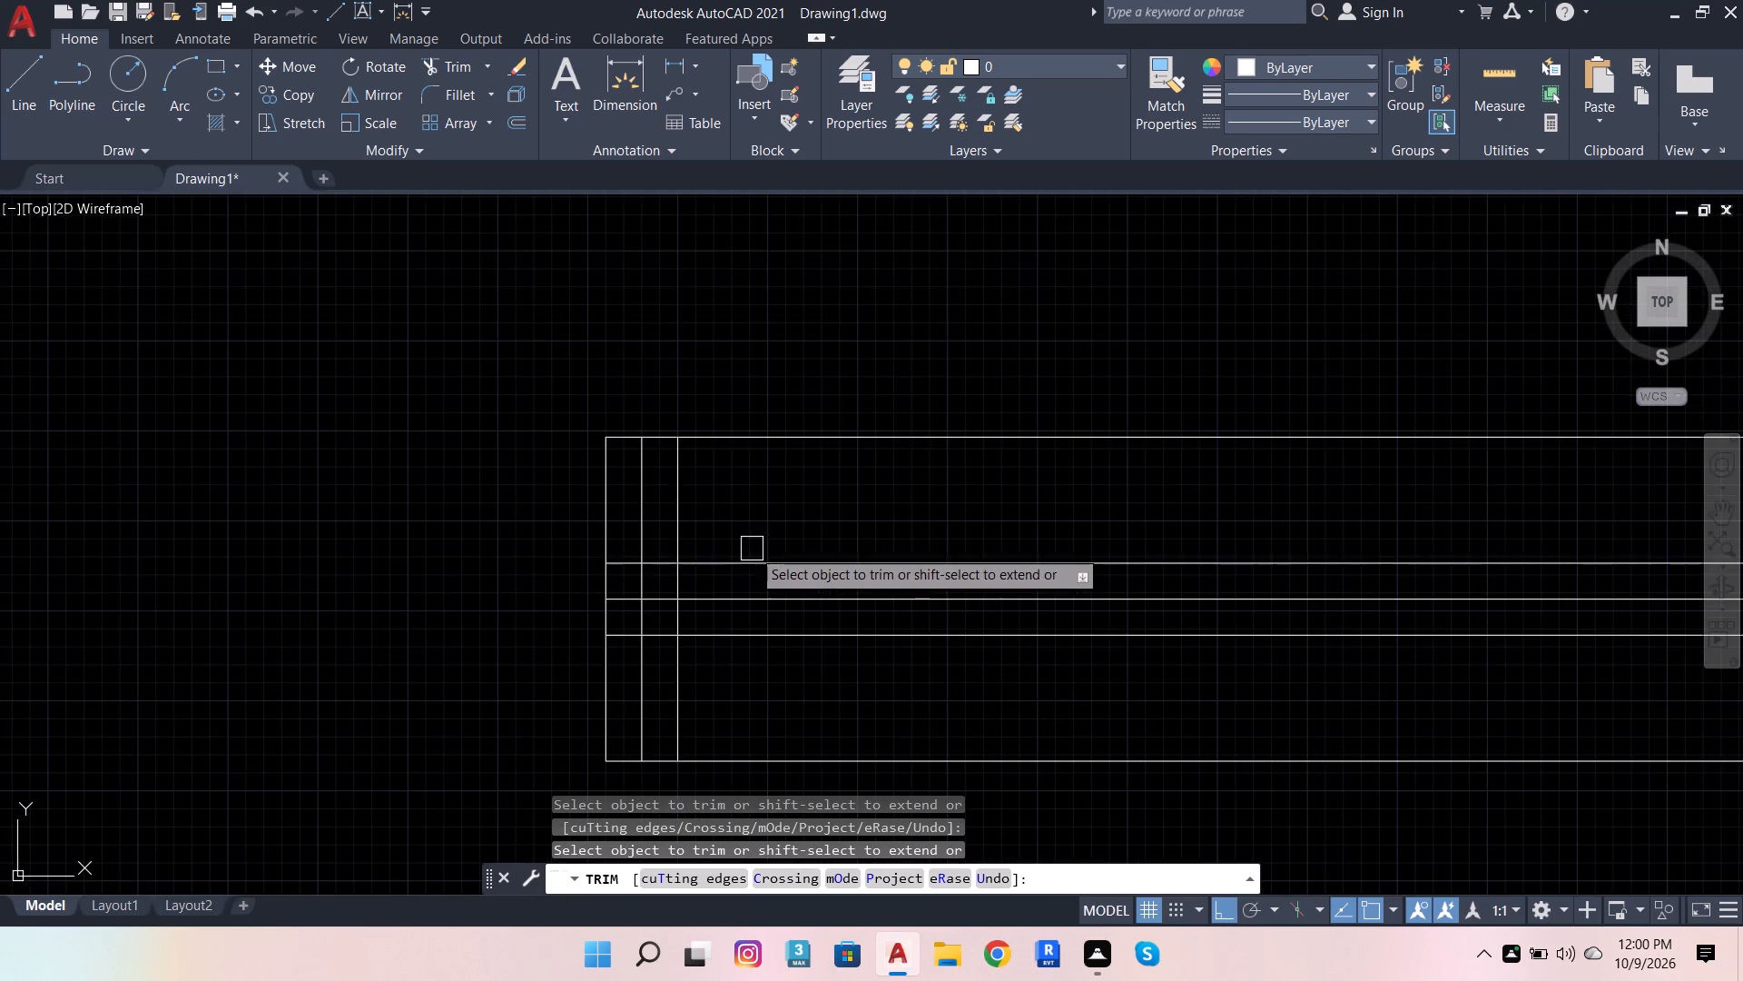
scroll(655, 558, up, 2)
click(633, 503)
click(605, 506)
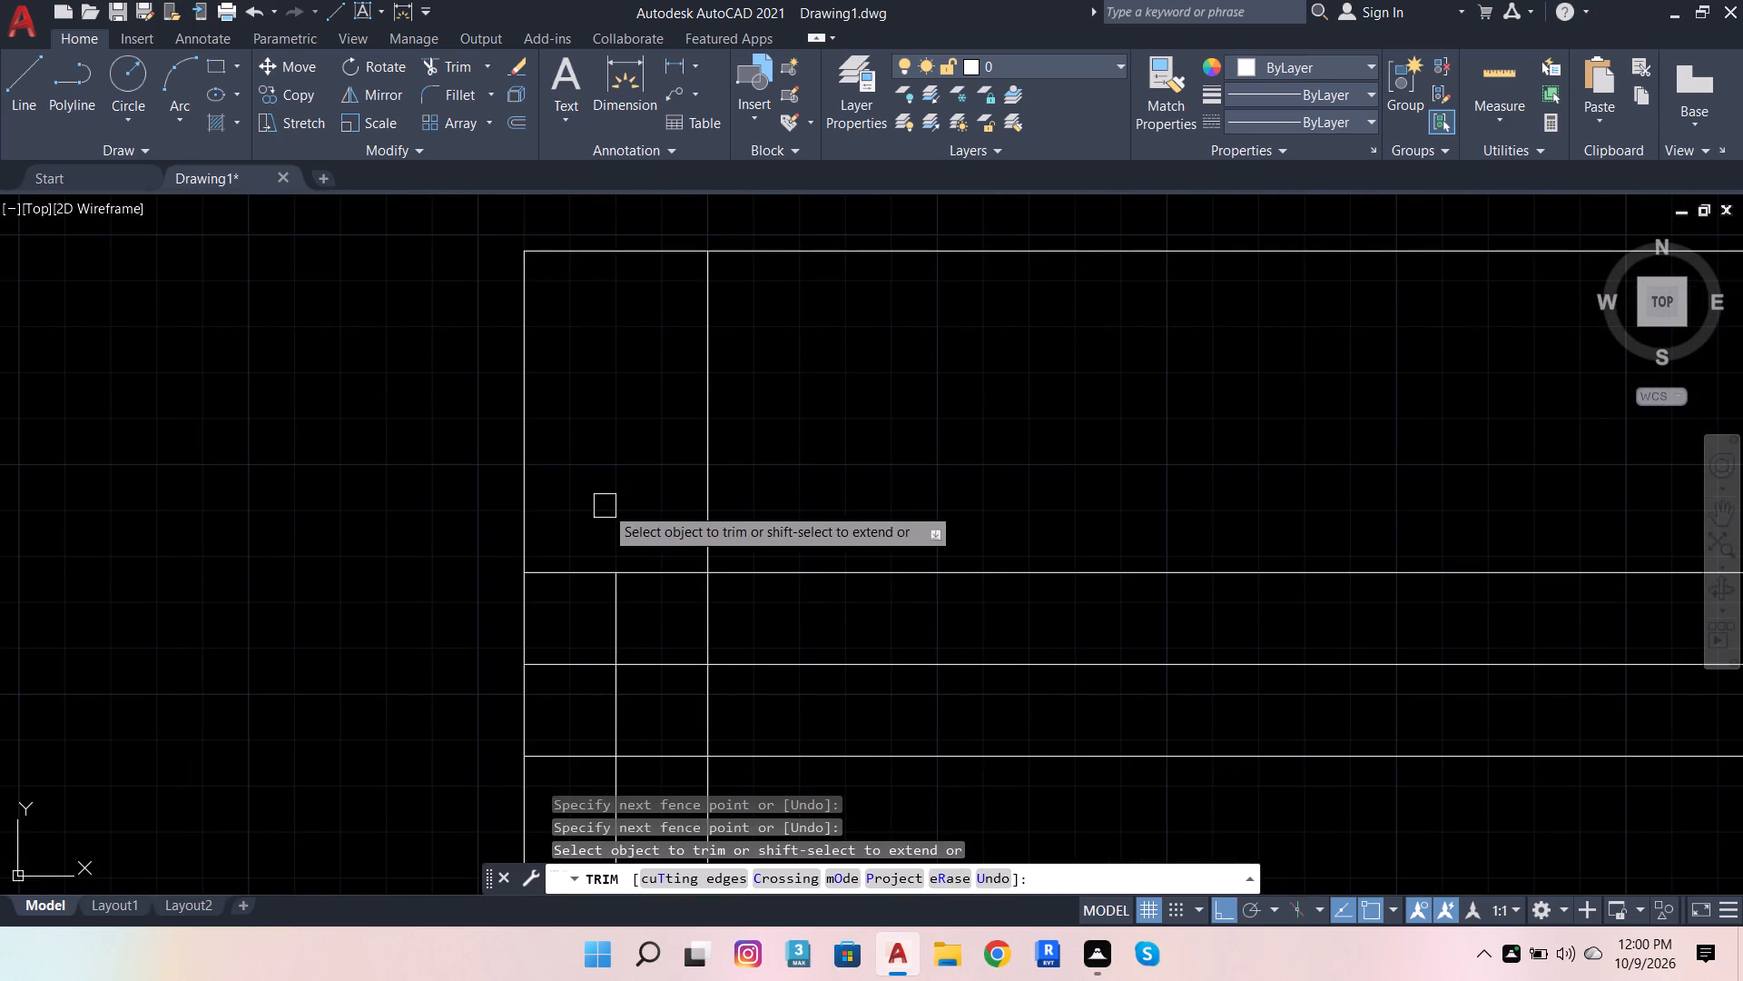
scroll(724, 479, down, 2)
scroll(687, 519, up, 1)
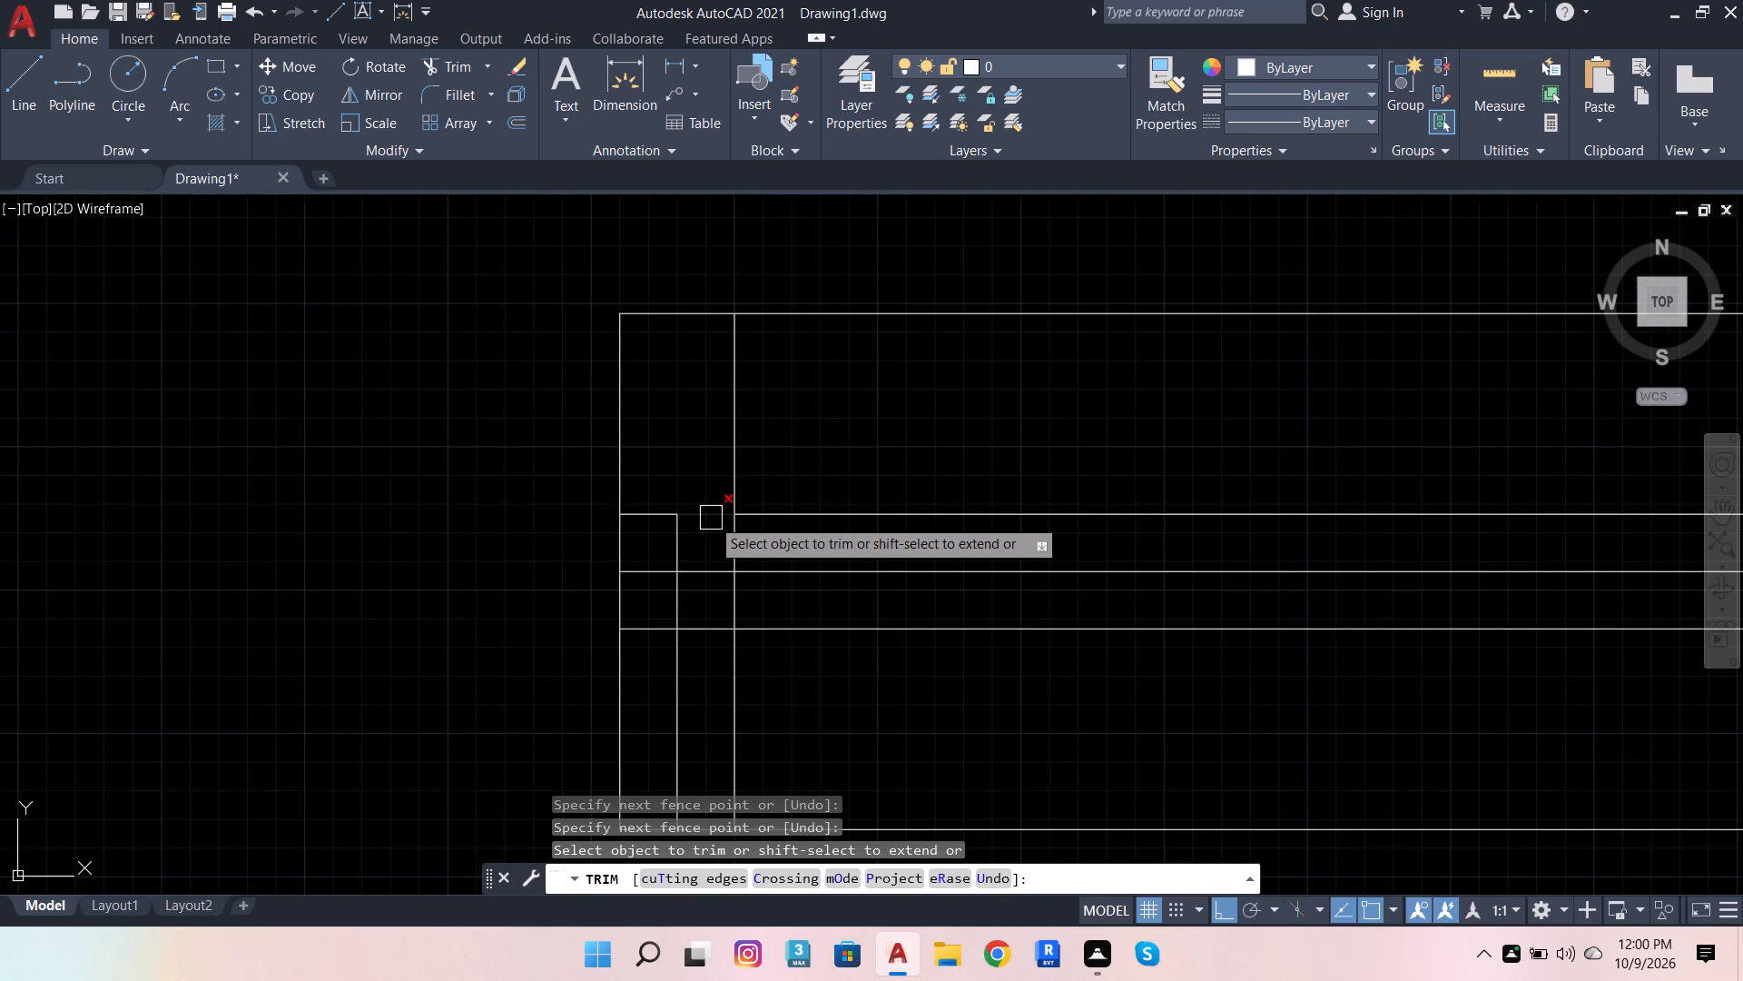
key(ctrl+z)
Trim the crossing lines at the left end to match the right end's jamb strip and short inner vertical.
scroll(927, 493, down, 3)
scroll(293, 482, up, 3)
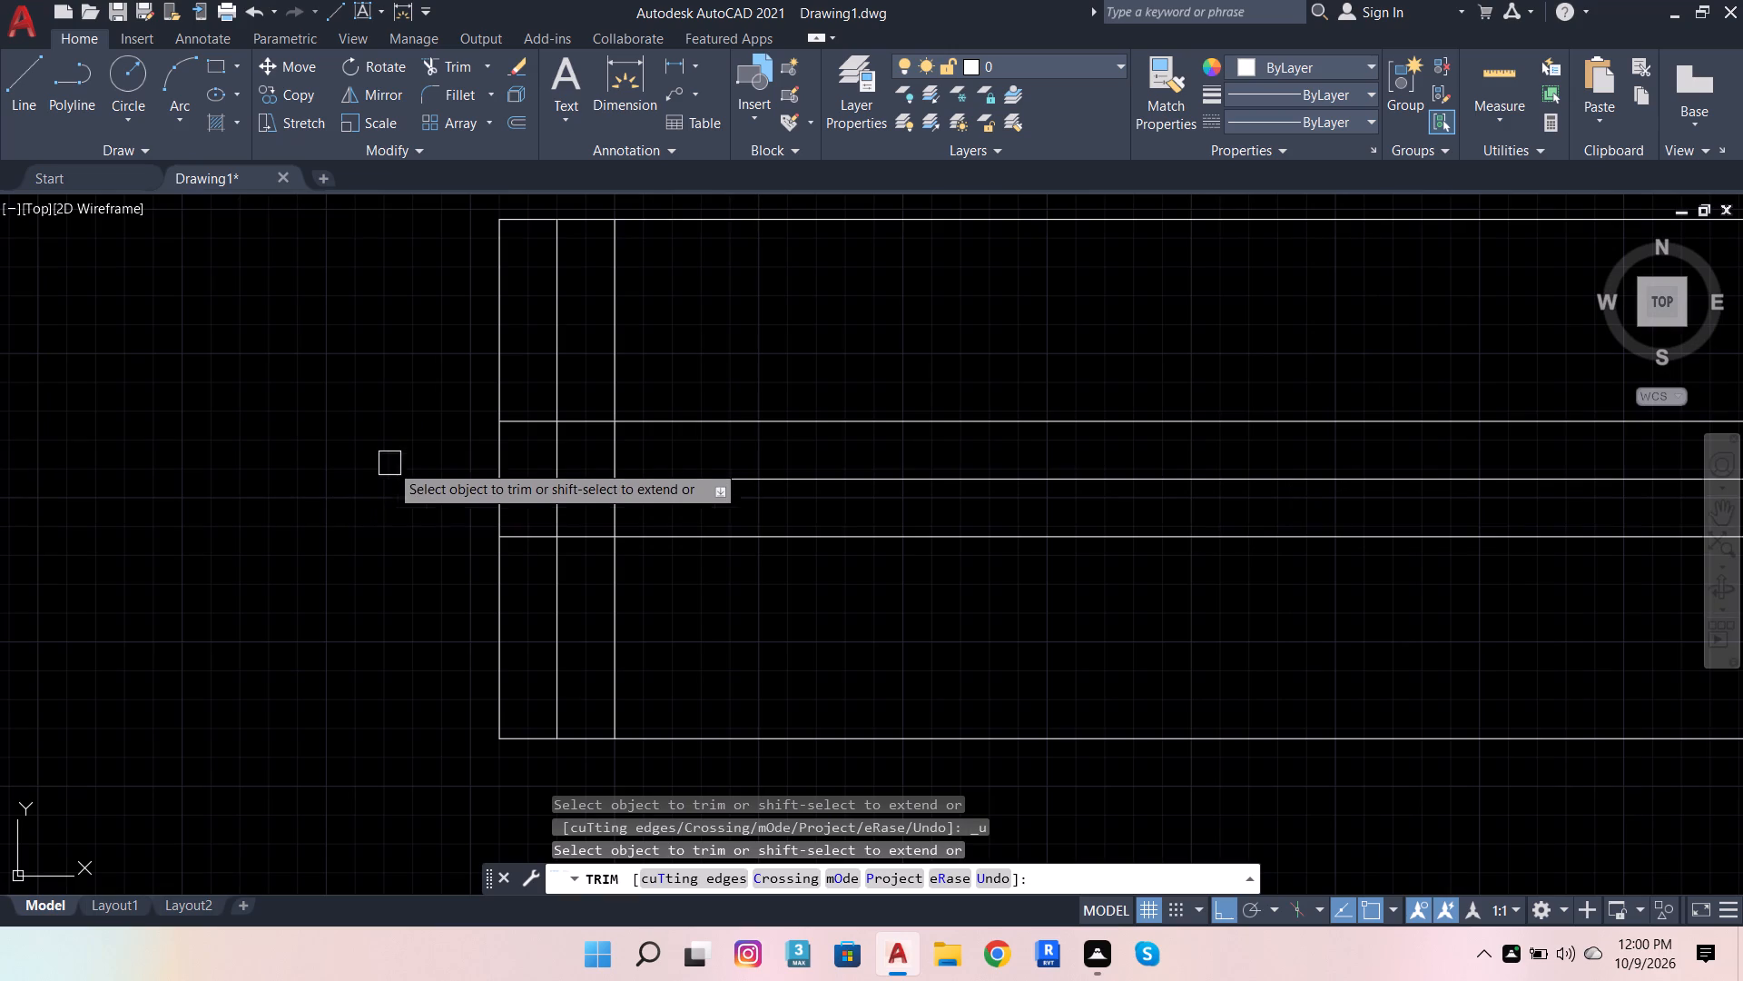
scroll(519, 397, up, 2)
drag(522, 397, 529, 528)
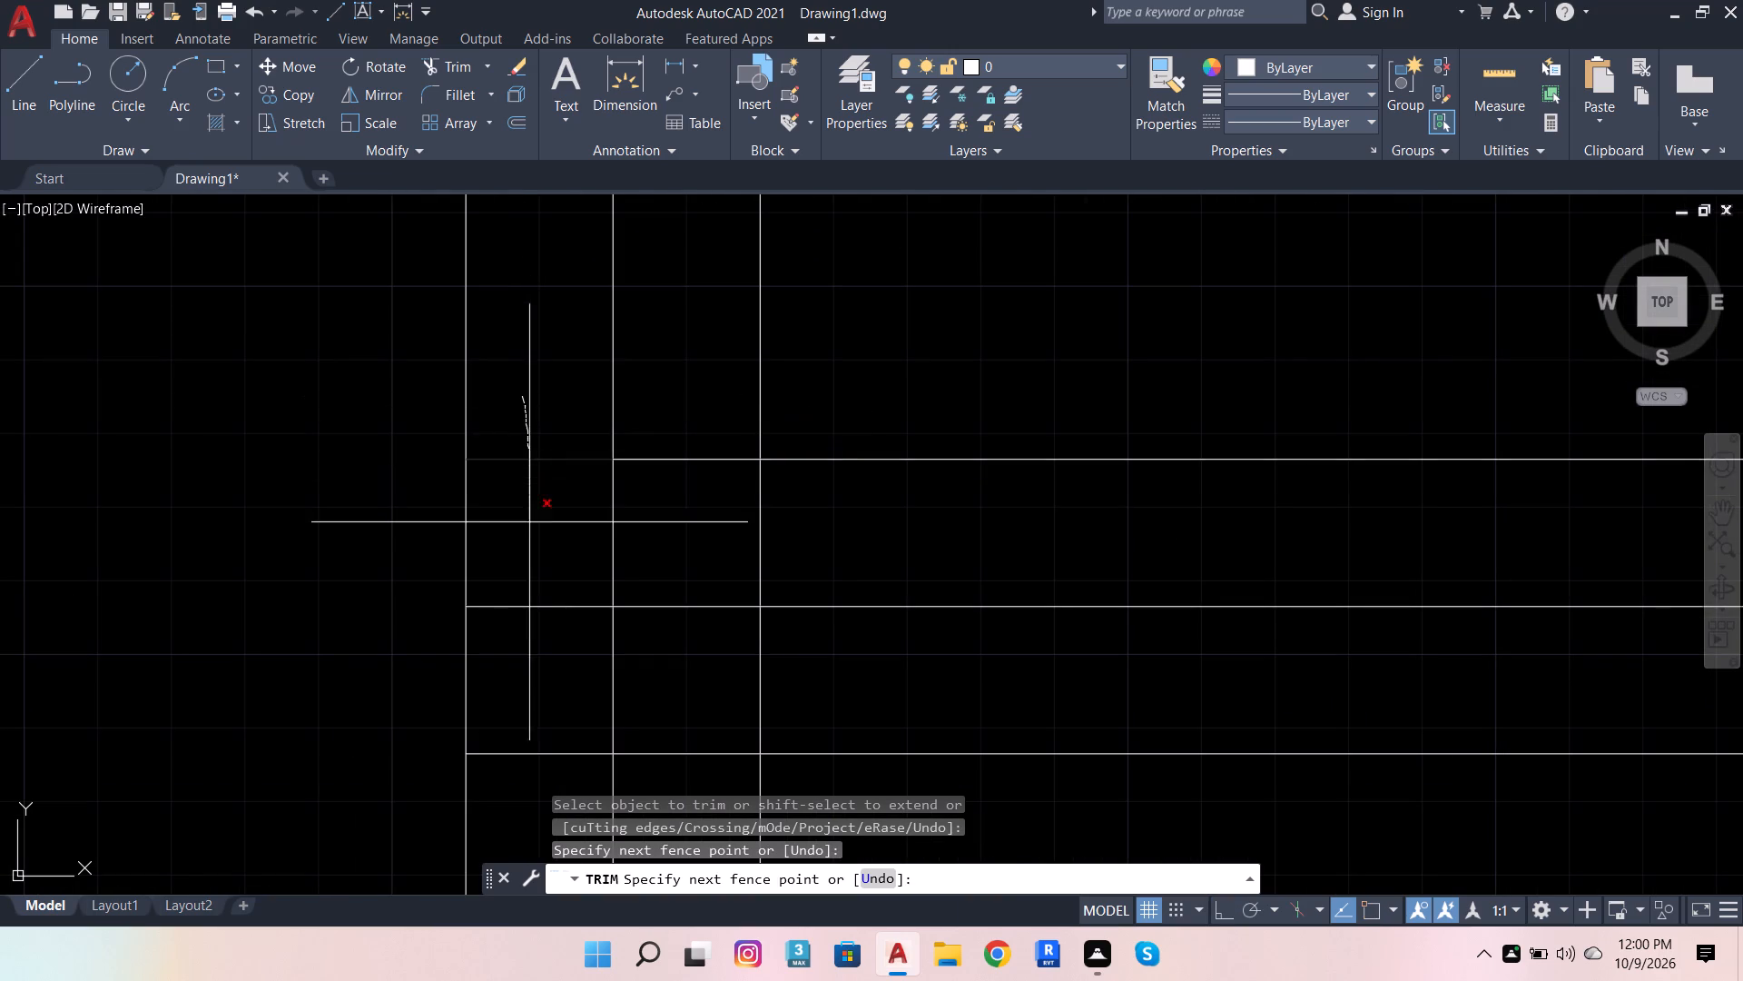
drag(529, 528, 538, 801)
click(668, 597)
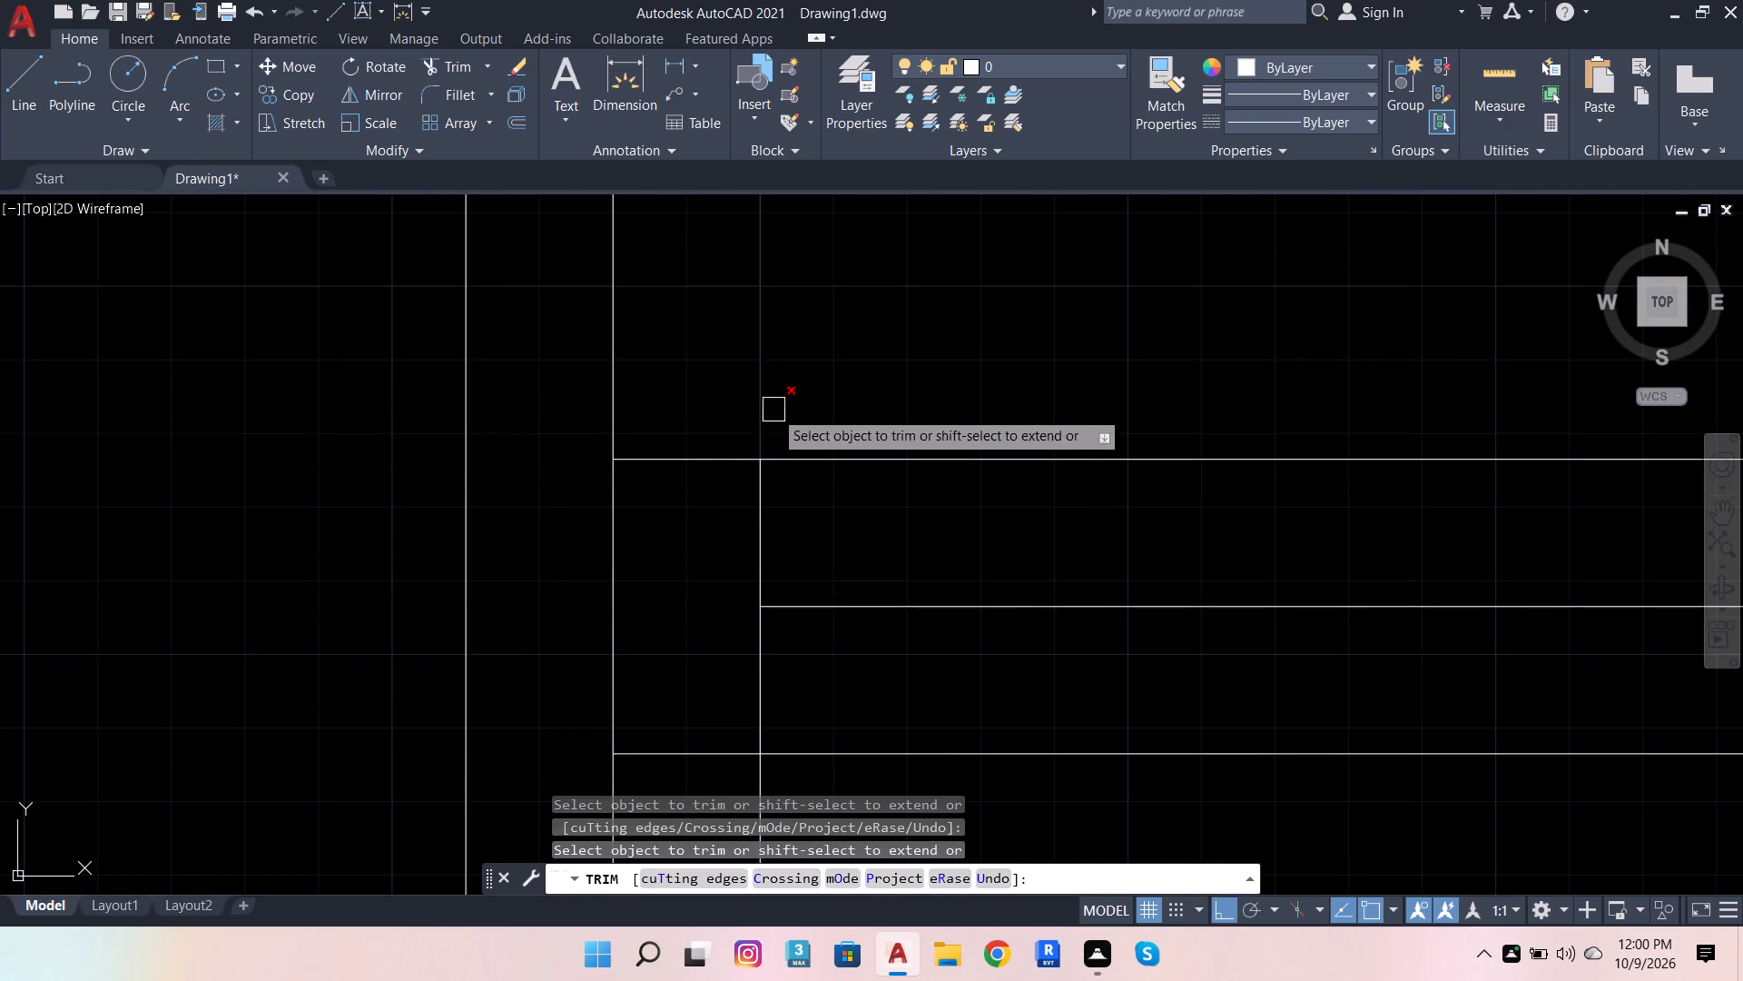
click(766, 396)
scroll(816, 373, down, 6)
scroll(817, 381, up, 3)
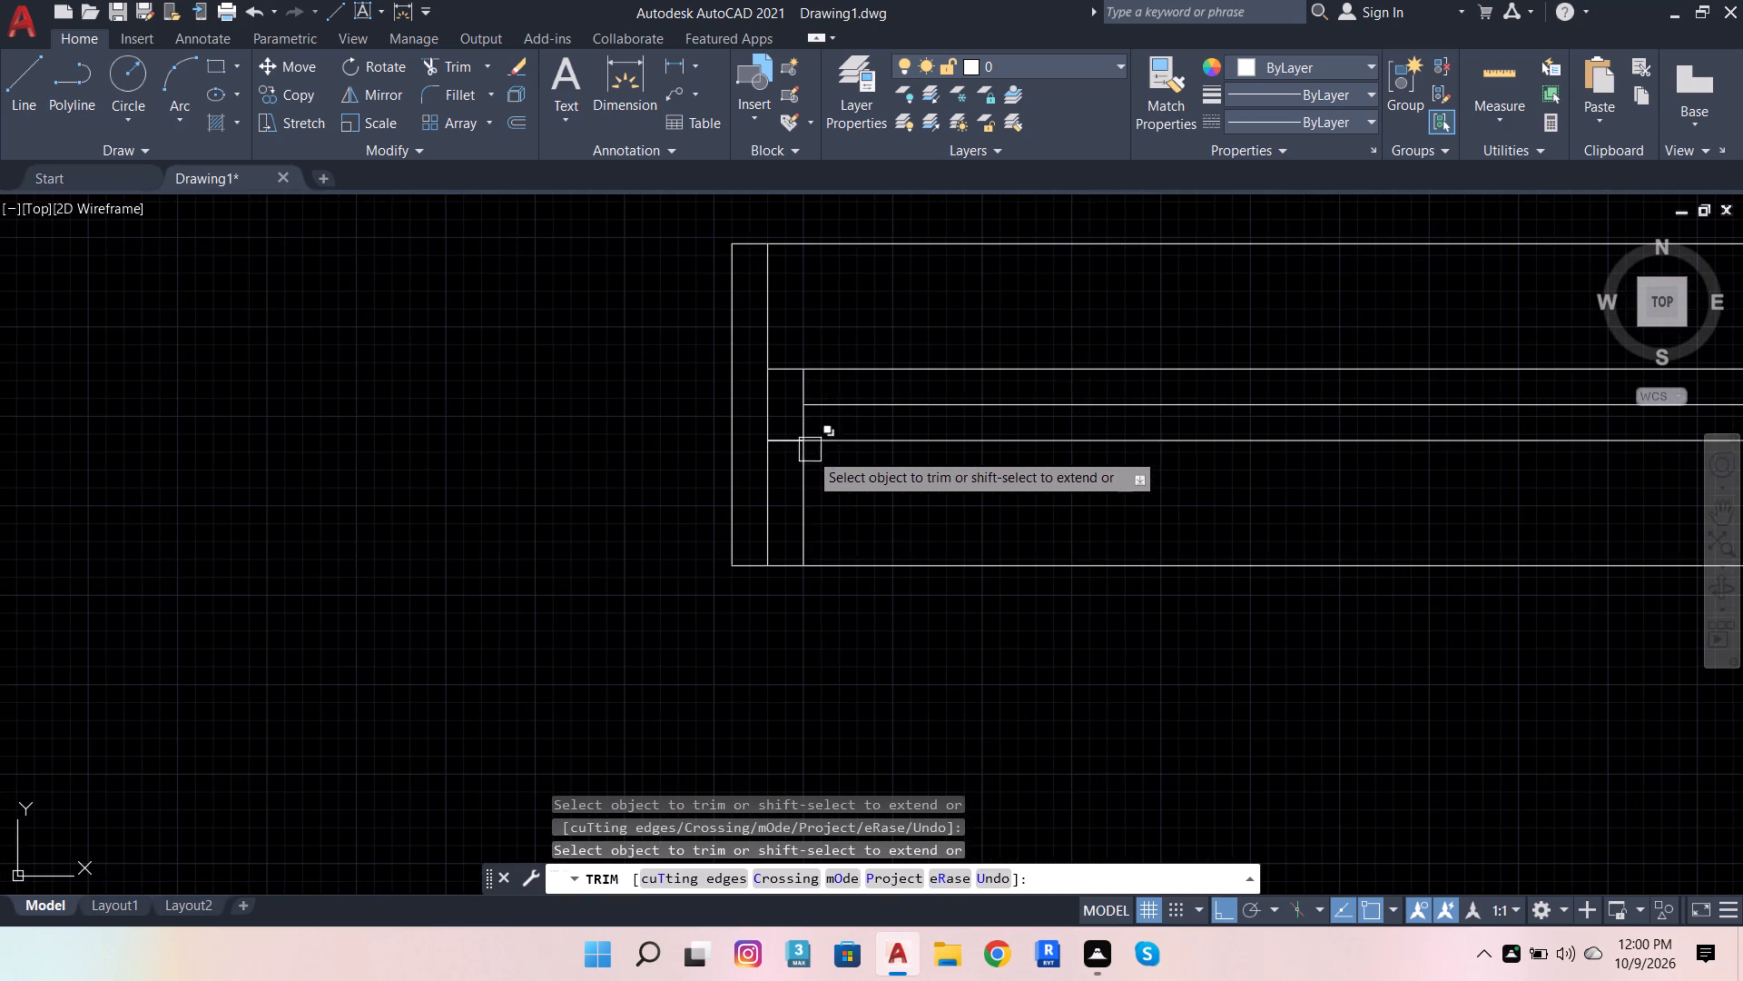
click(801, 478)
scroll(689, 503, down, 2)
key(Escape)
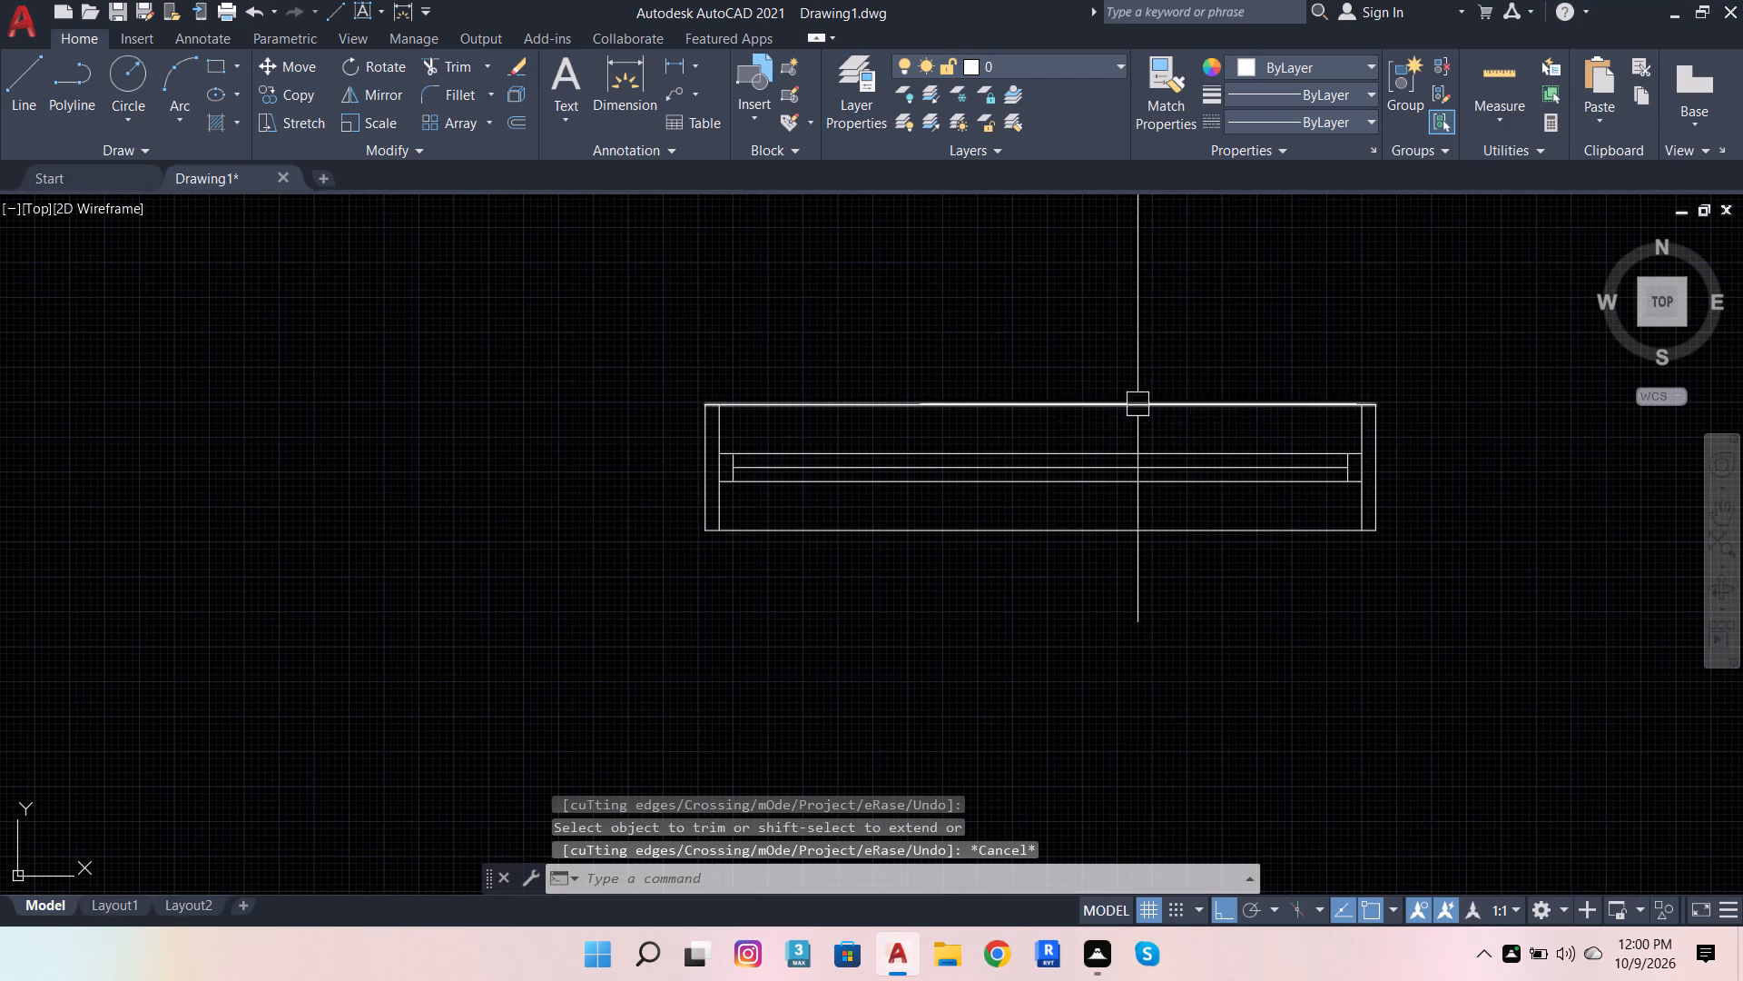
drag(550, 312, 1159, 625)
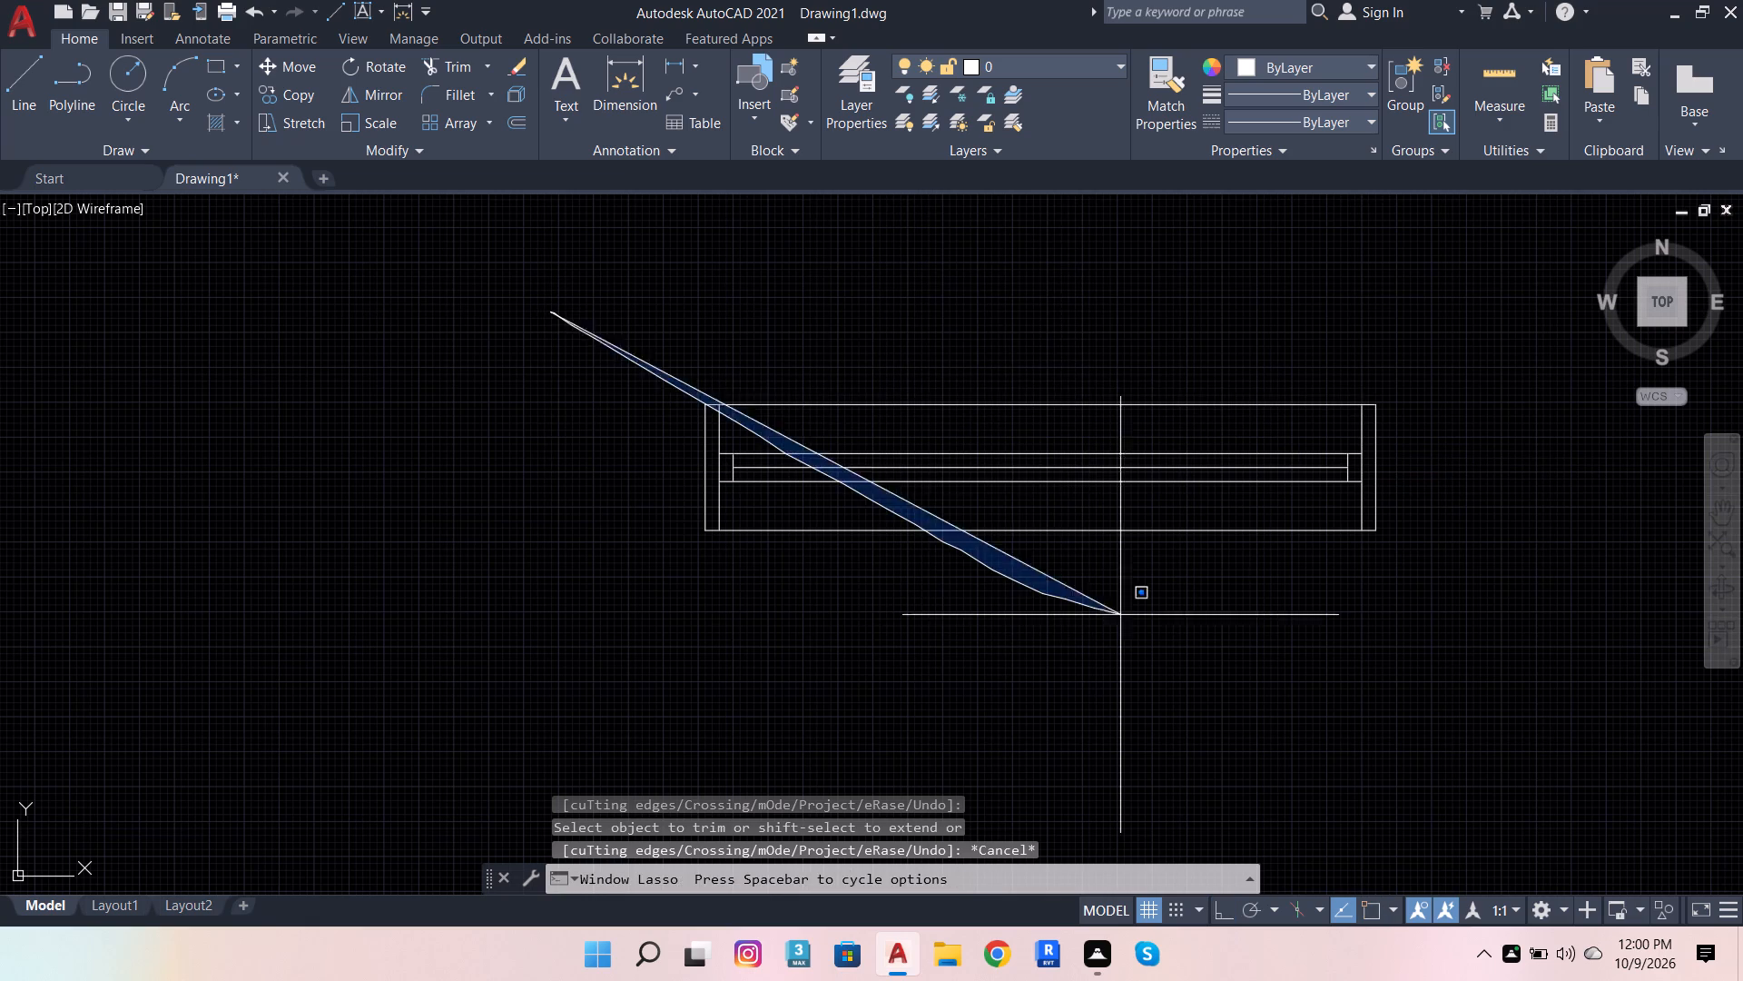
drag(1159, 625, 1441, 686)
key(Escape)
Convert all lines of the finished frame drawing into a block named ghthyjutyut.
click(678, 322)
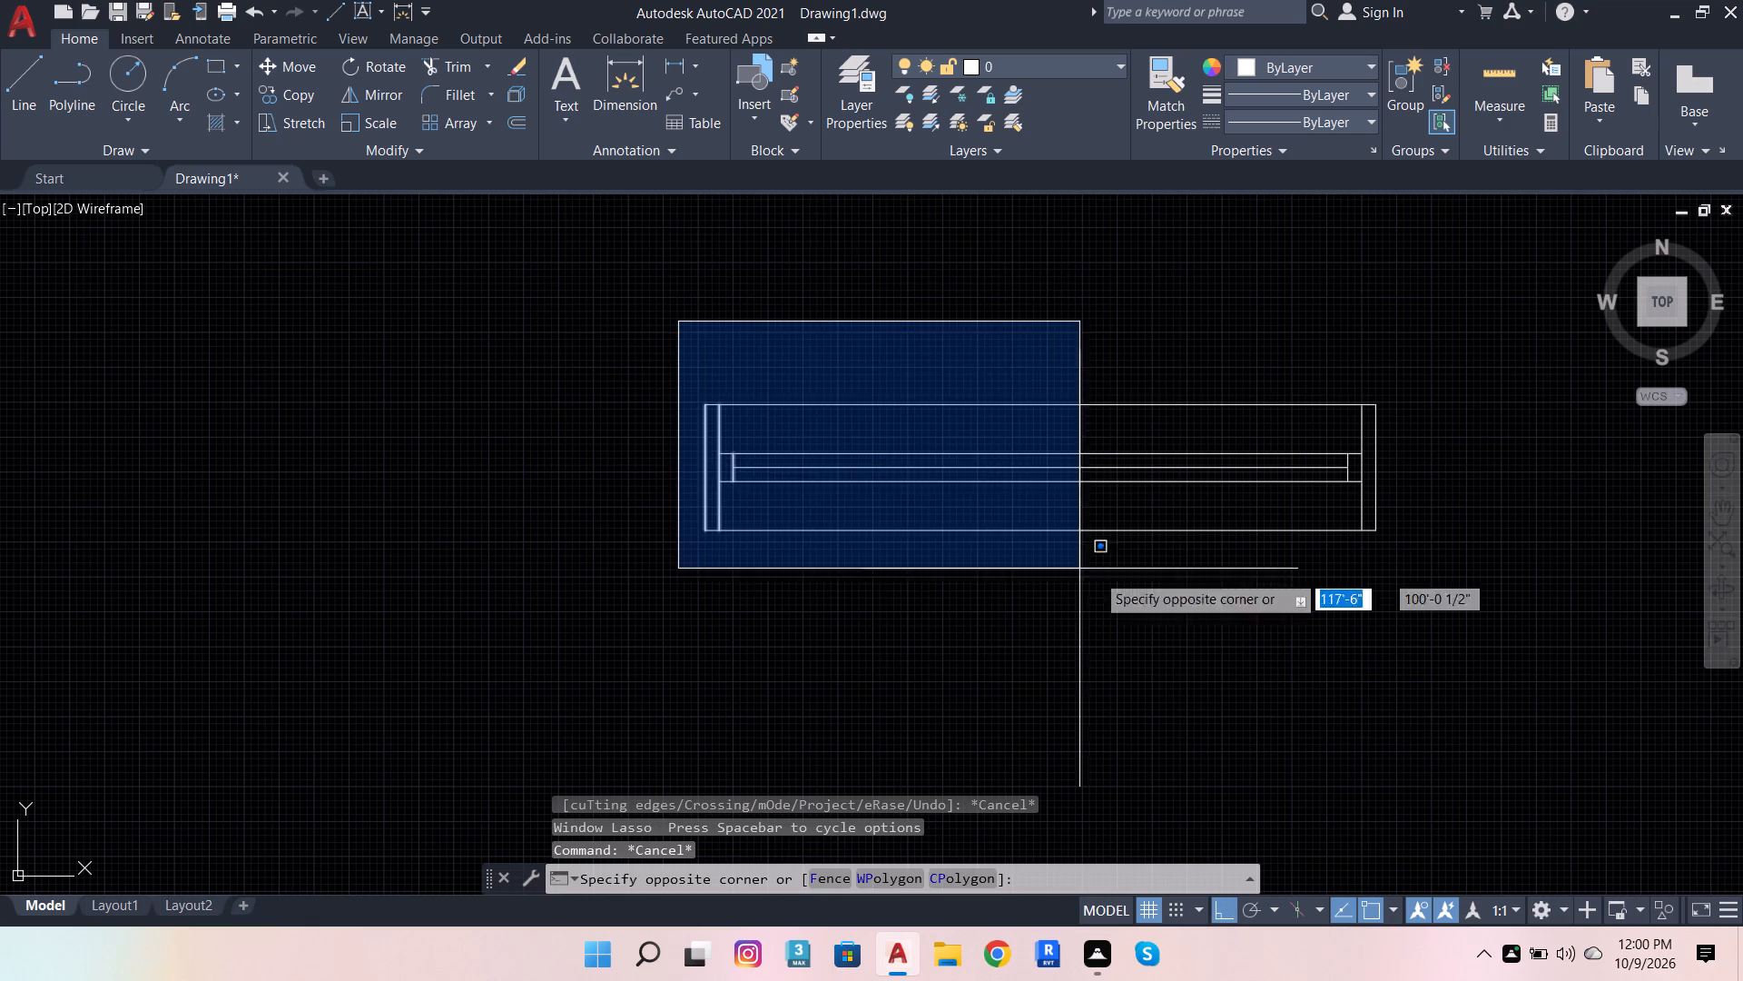
click(1456, 601)
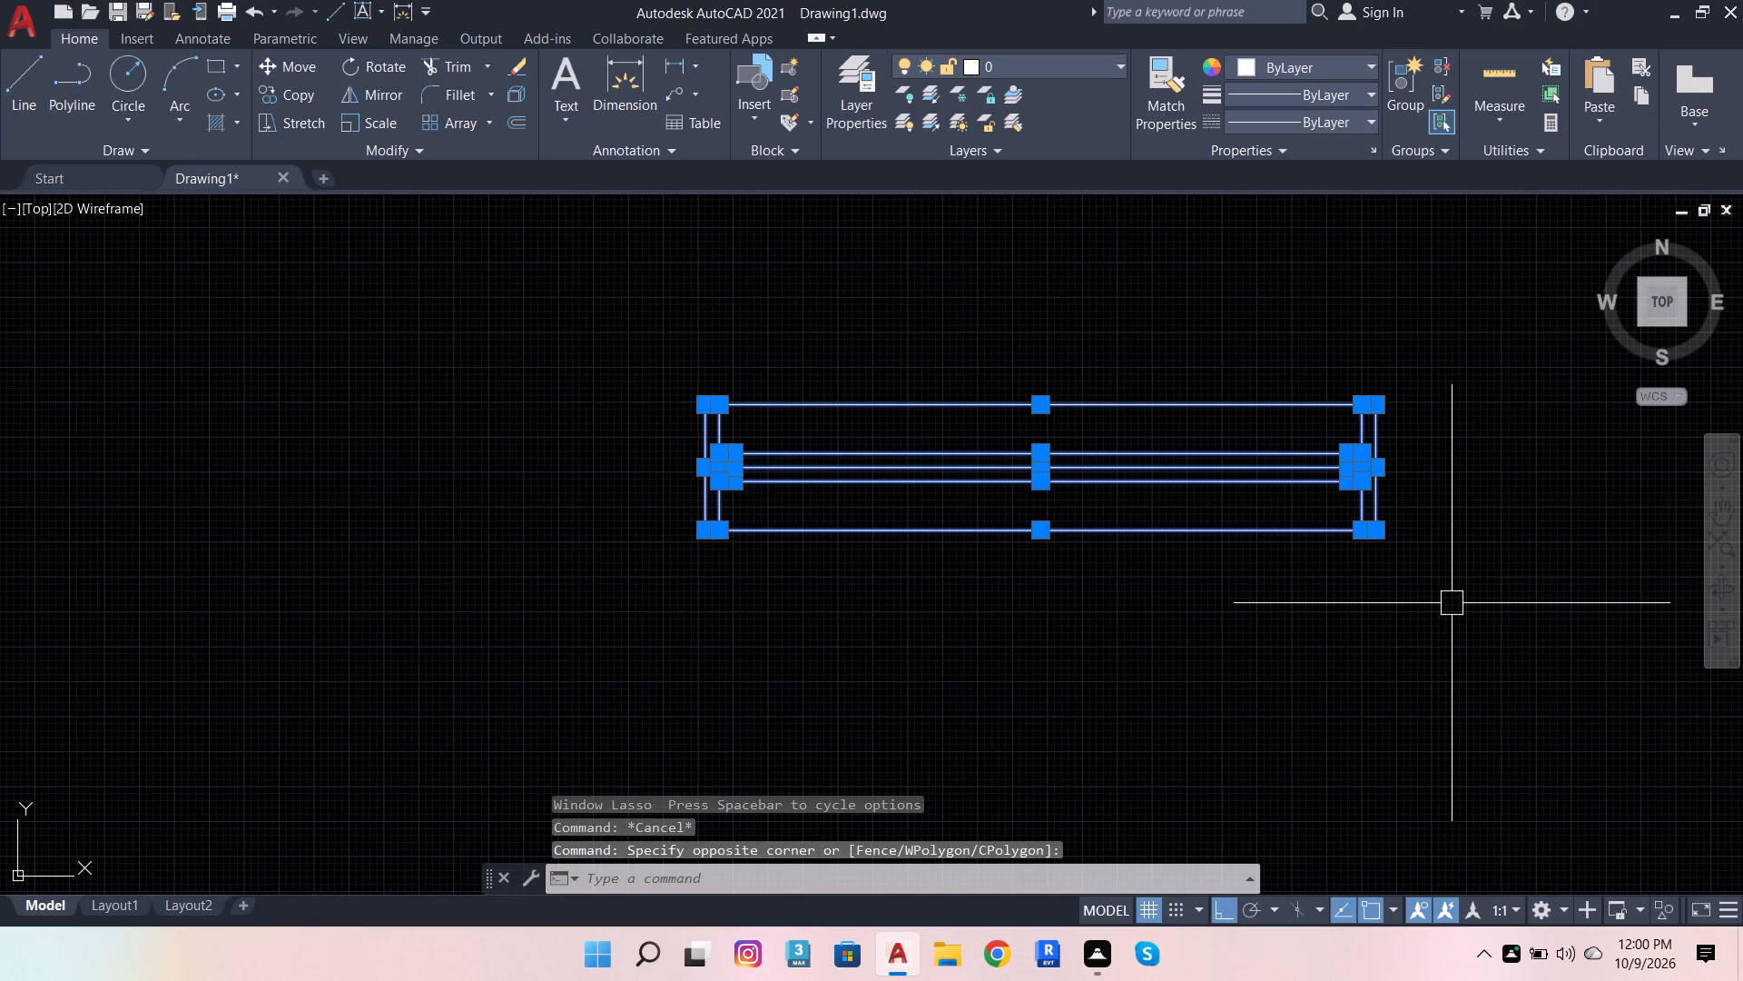
key(b)
click(1519, 658)
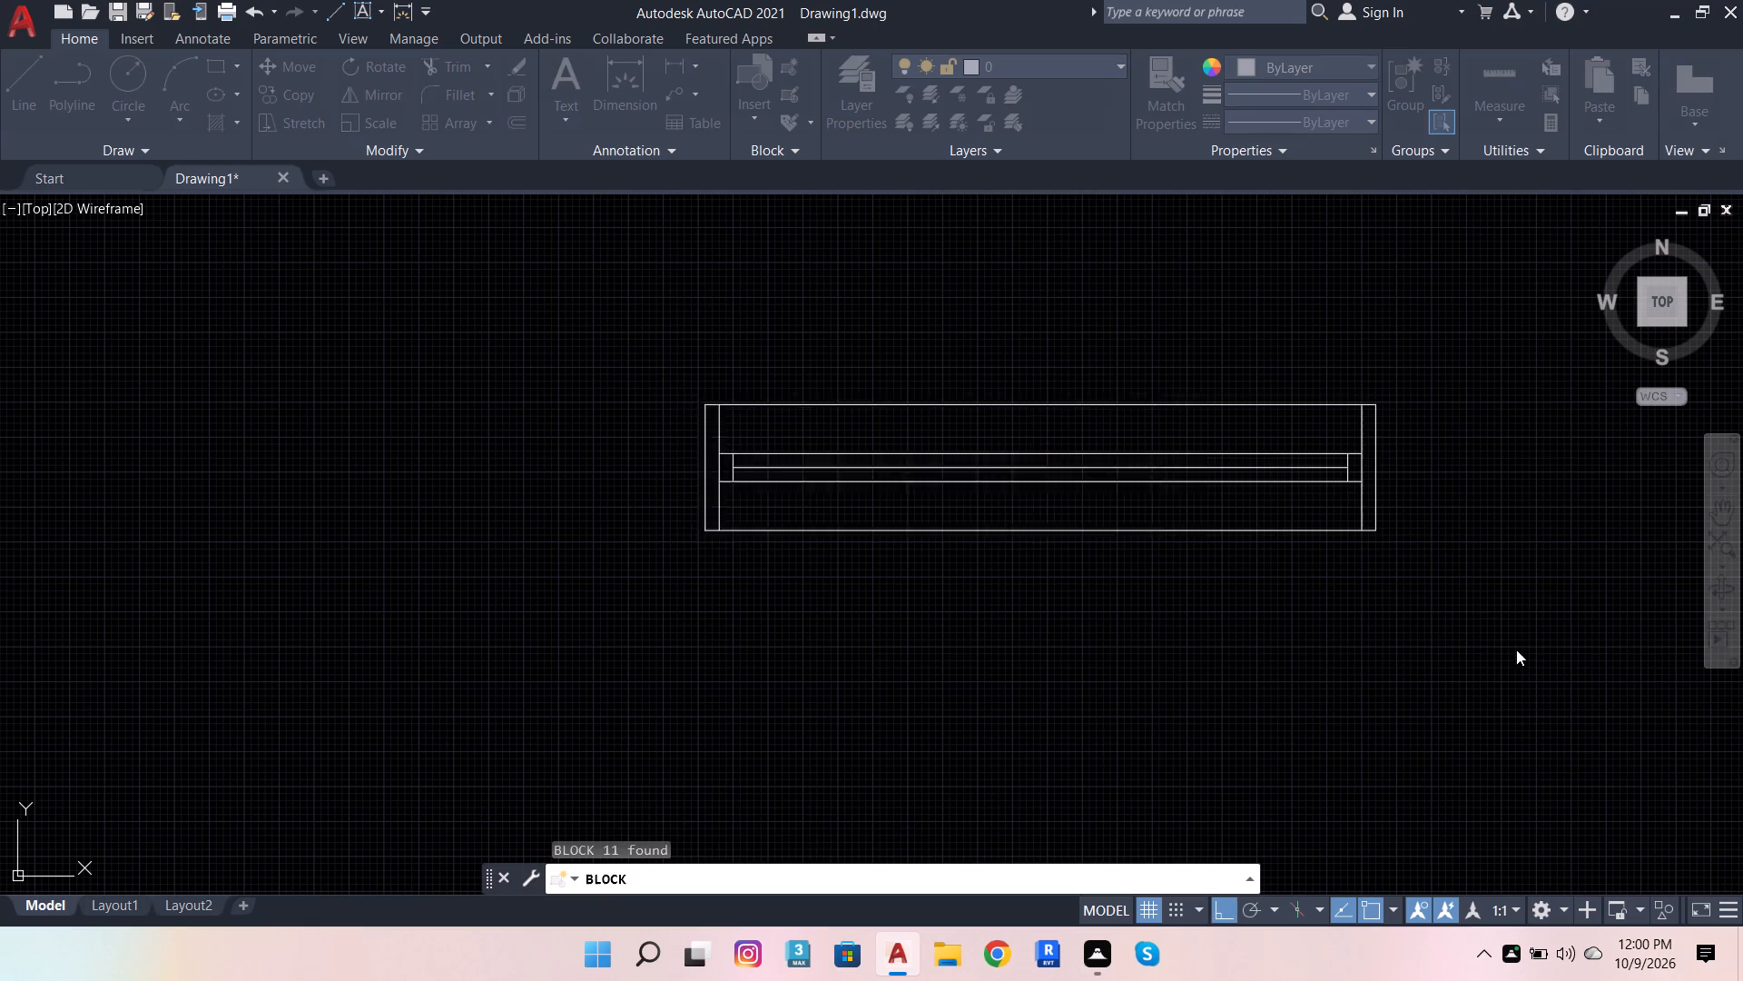
text(ghthyjutyut)
key(Return)
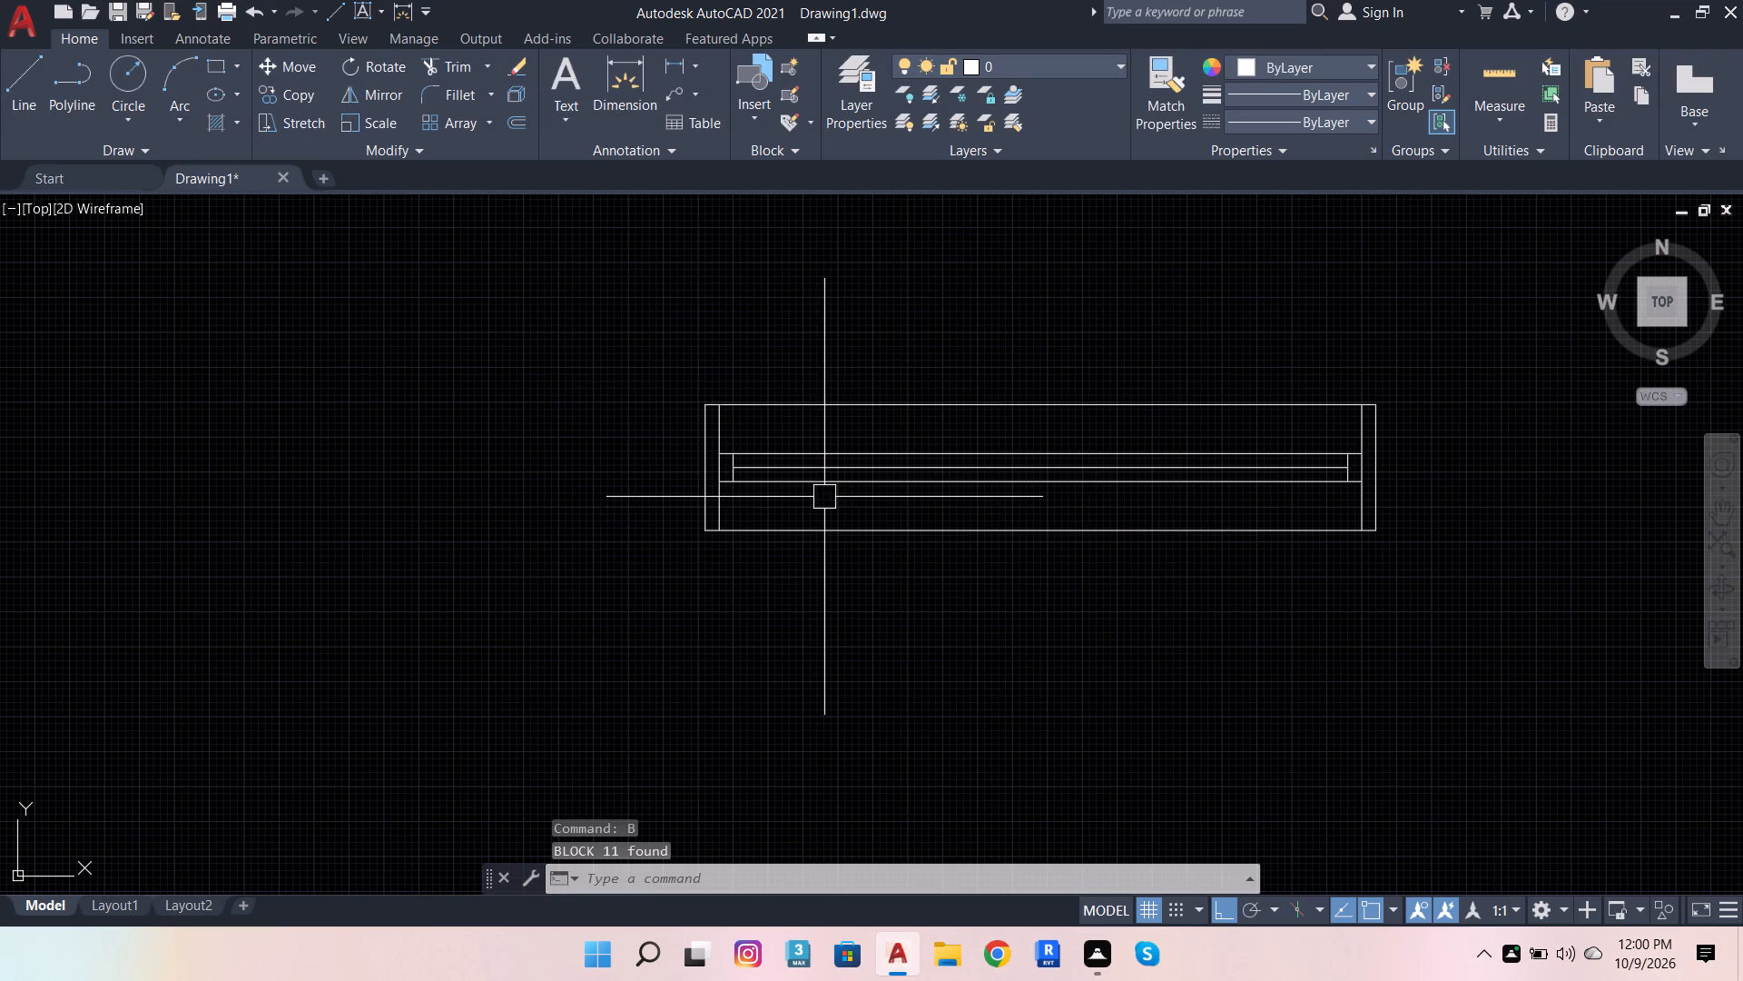
Open the ghthyjutyut block in the Block Editor.
triple_click(1063, 467)
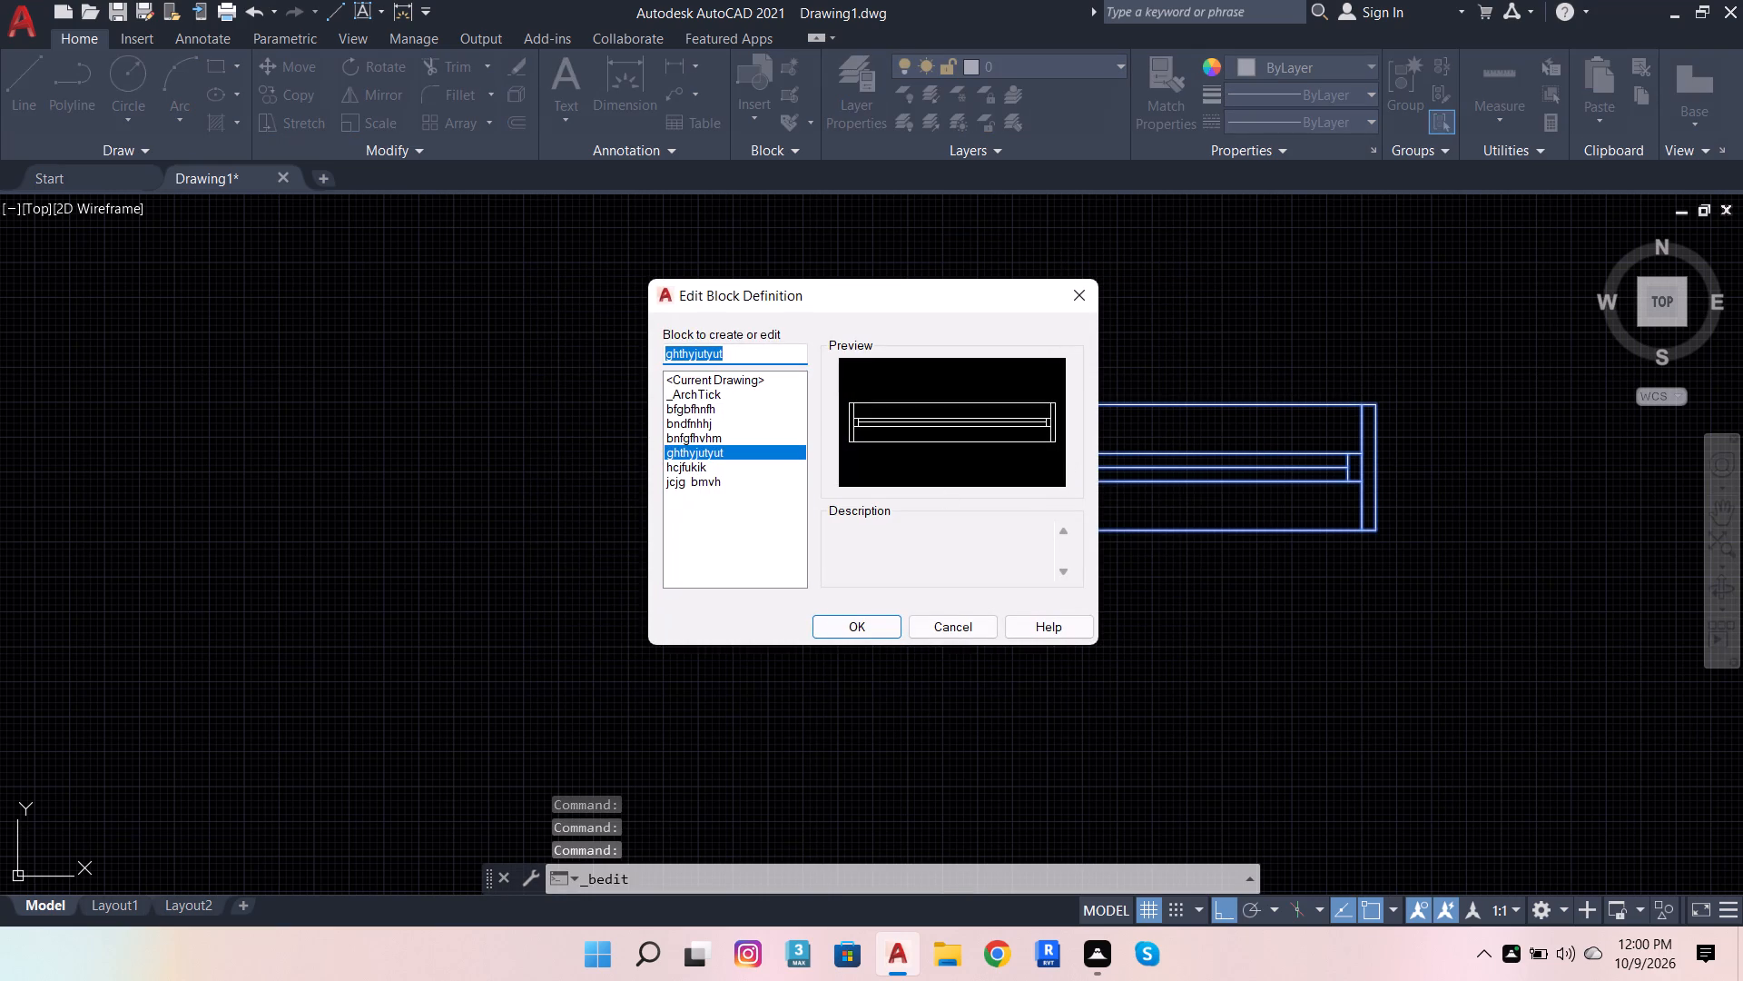
click(852, 631)
Assign all of the block's lines to Layer1 and save the changes to the ghthyjutyut block.
scroll(934, 467, down, 1)
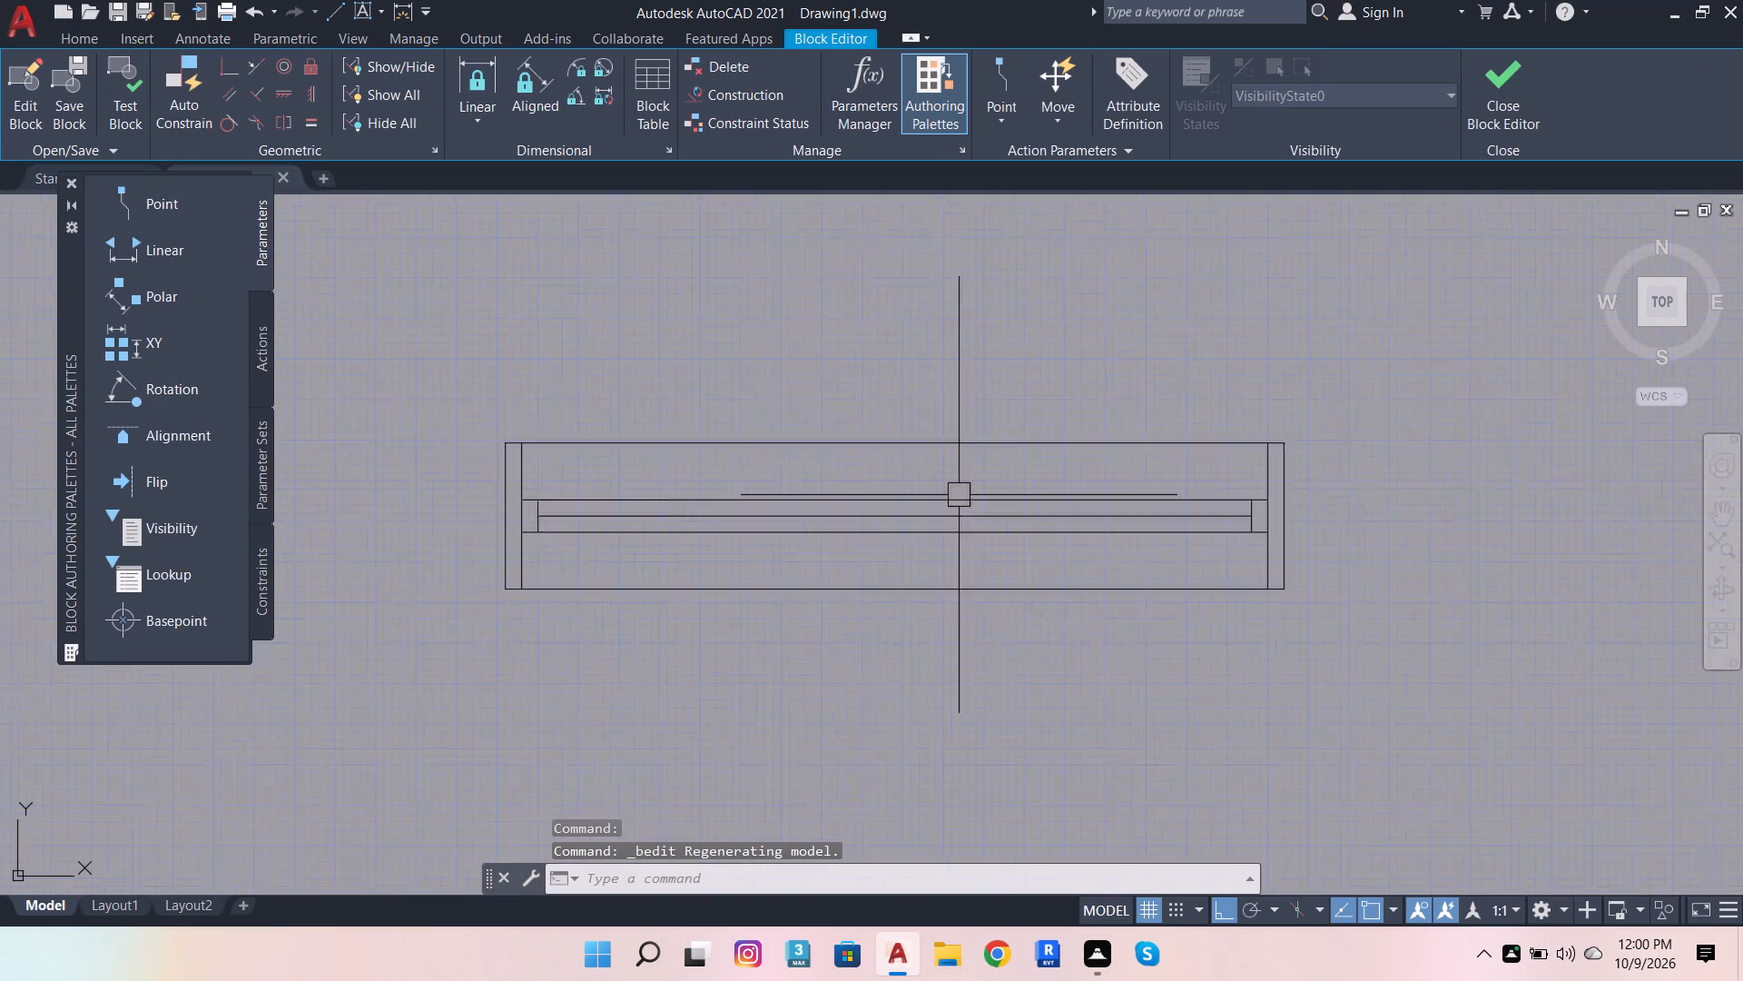
scroll(961, 499, down, 1)
click(596, 367)
click(1234, 667)
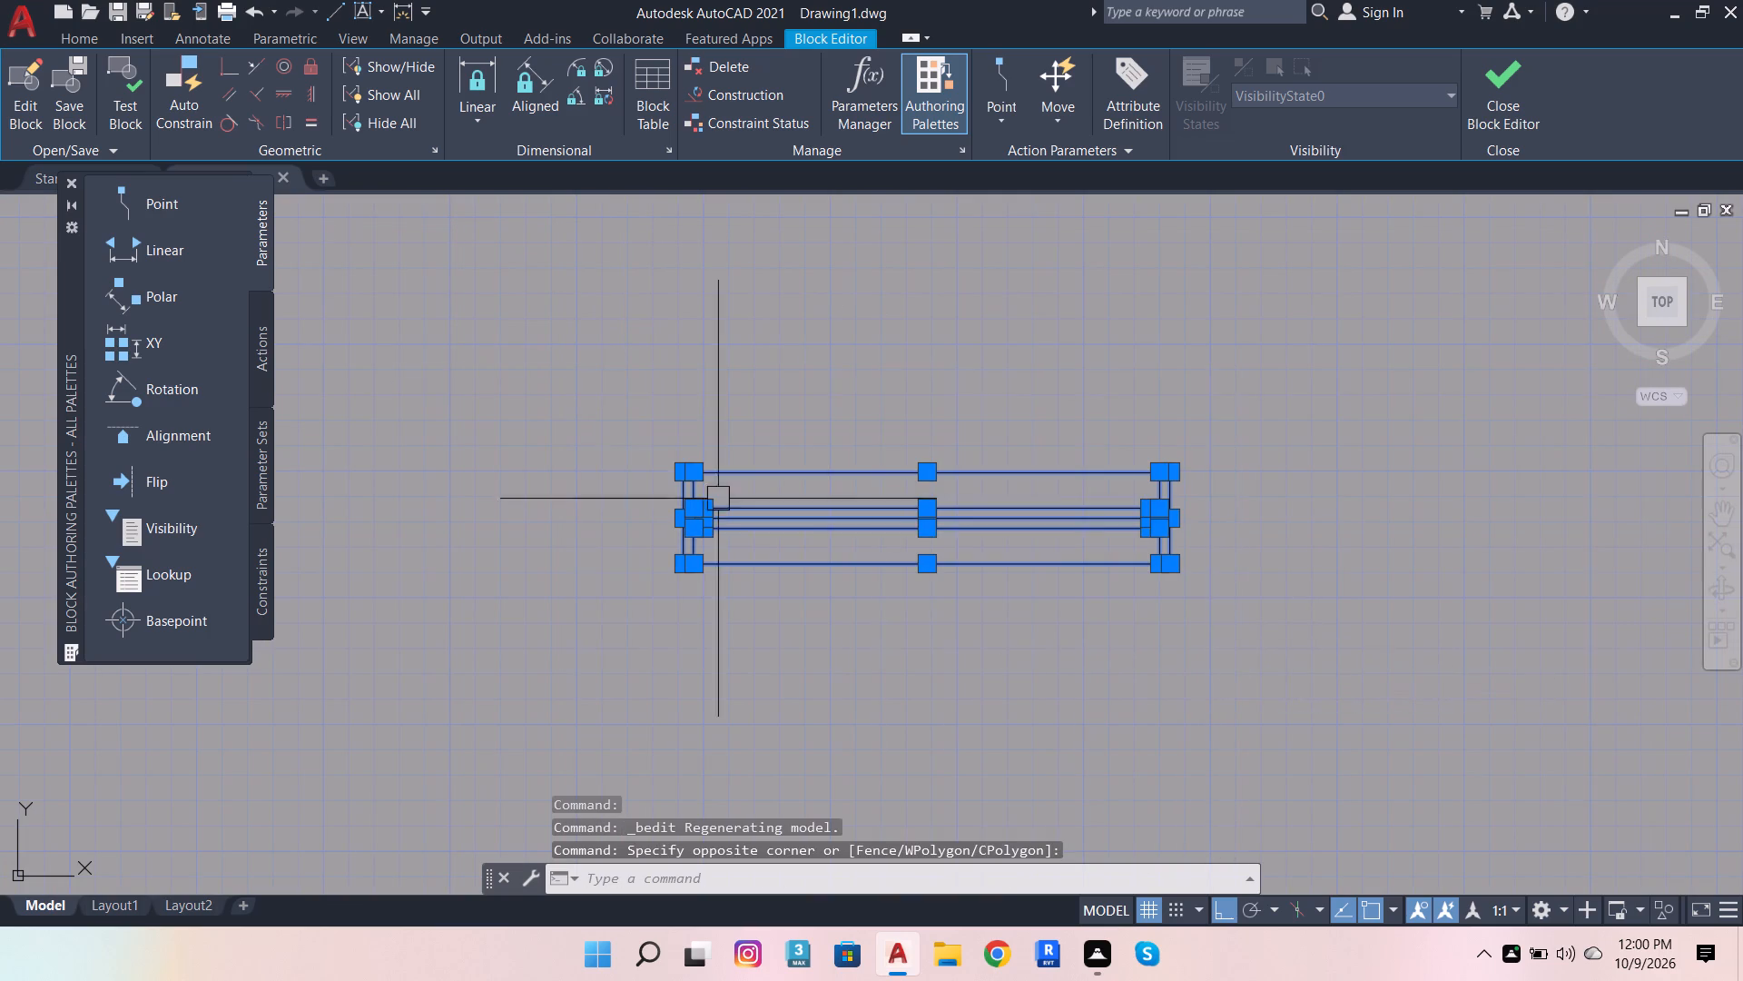
click(92, 36)
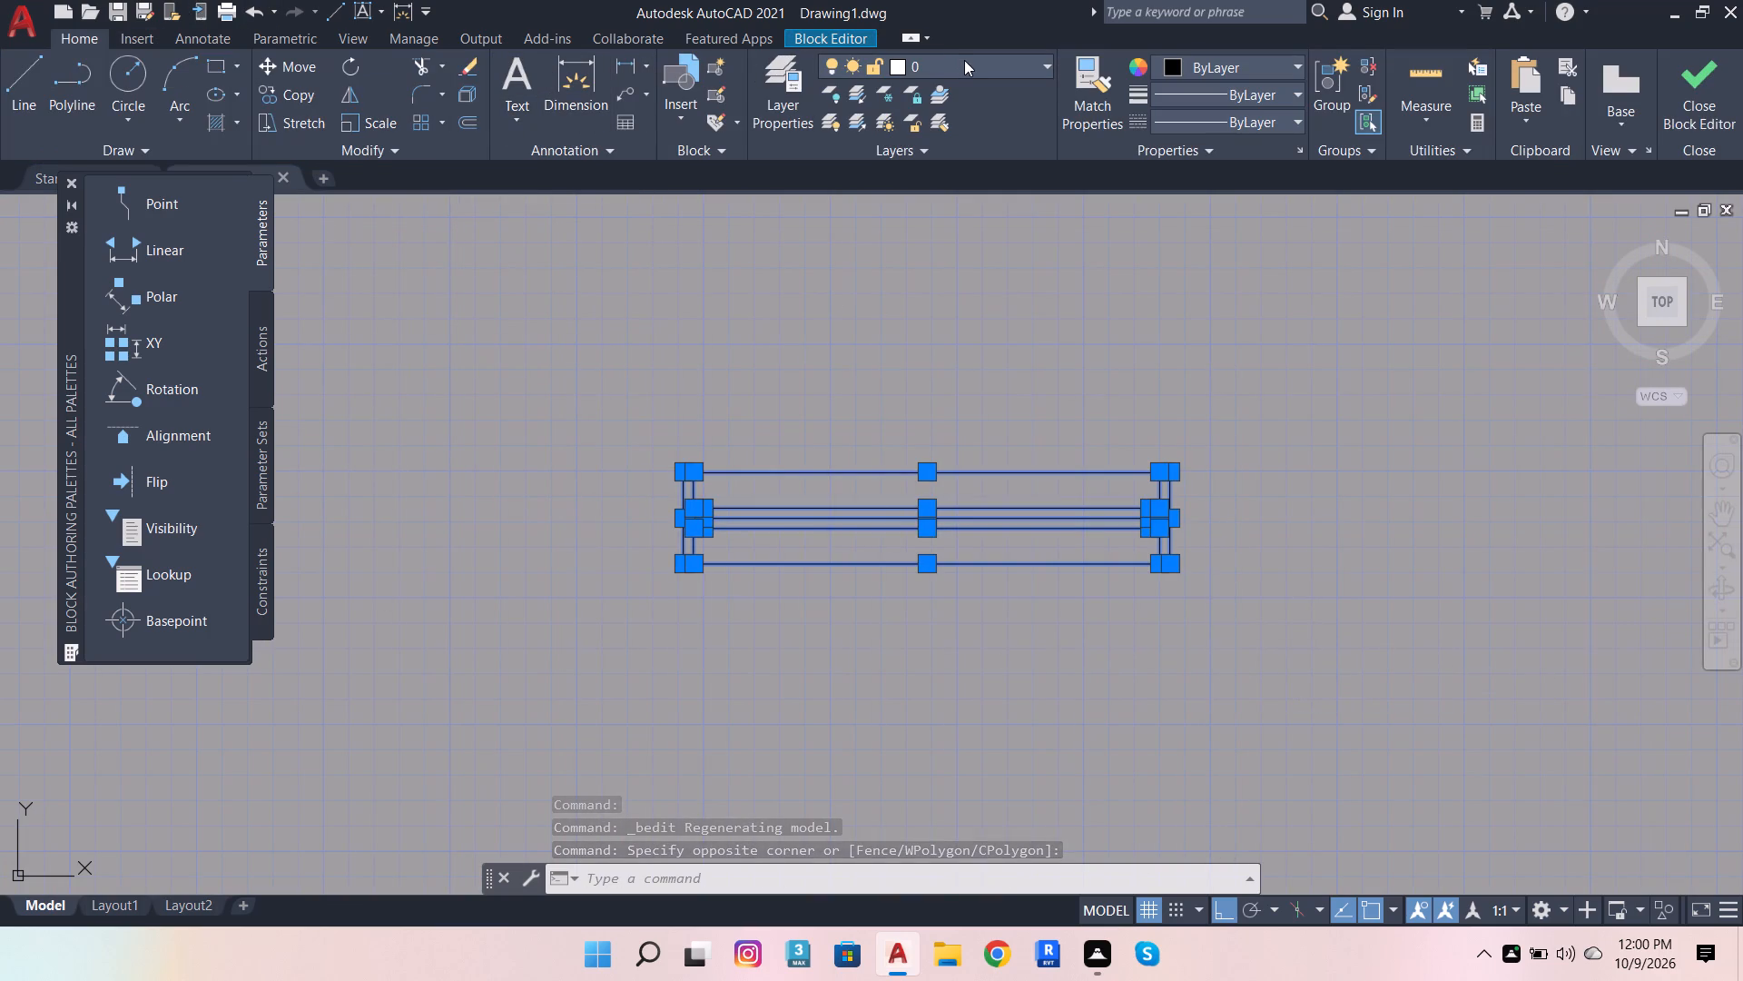
click(966, 61)
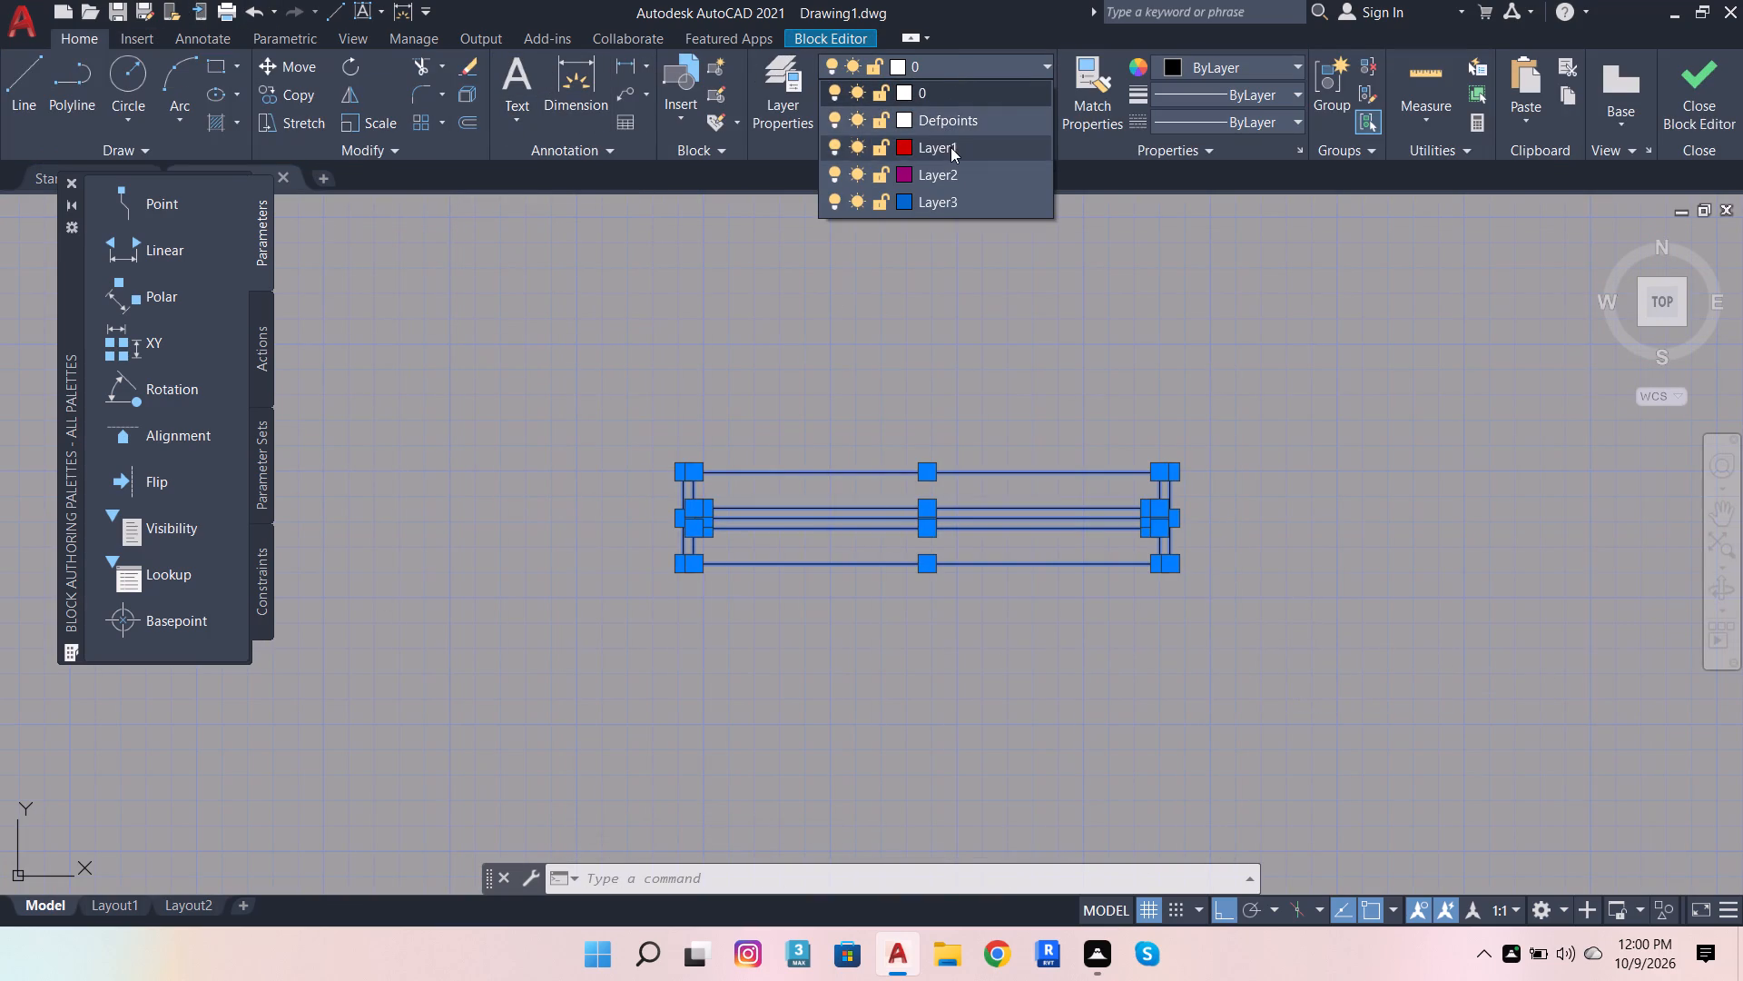
click(950, 147)
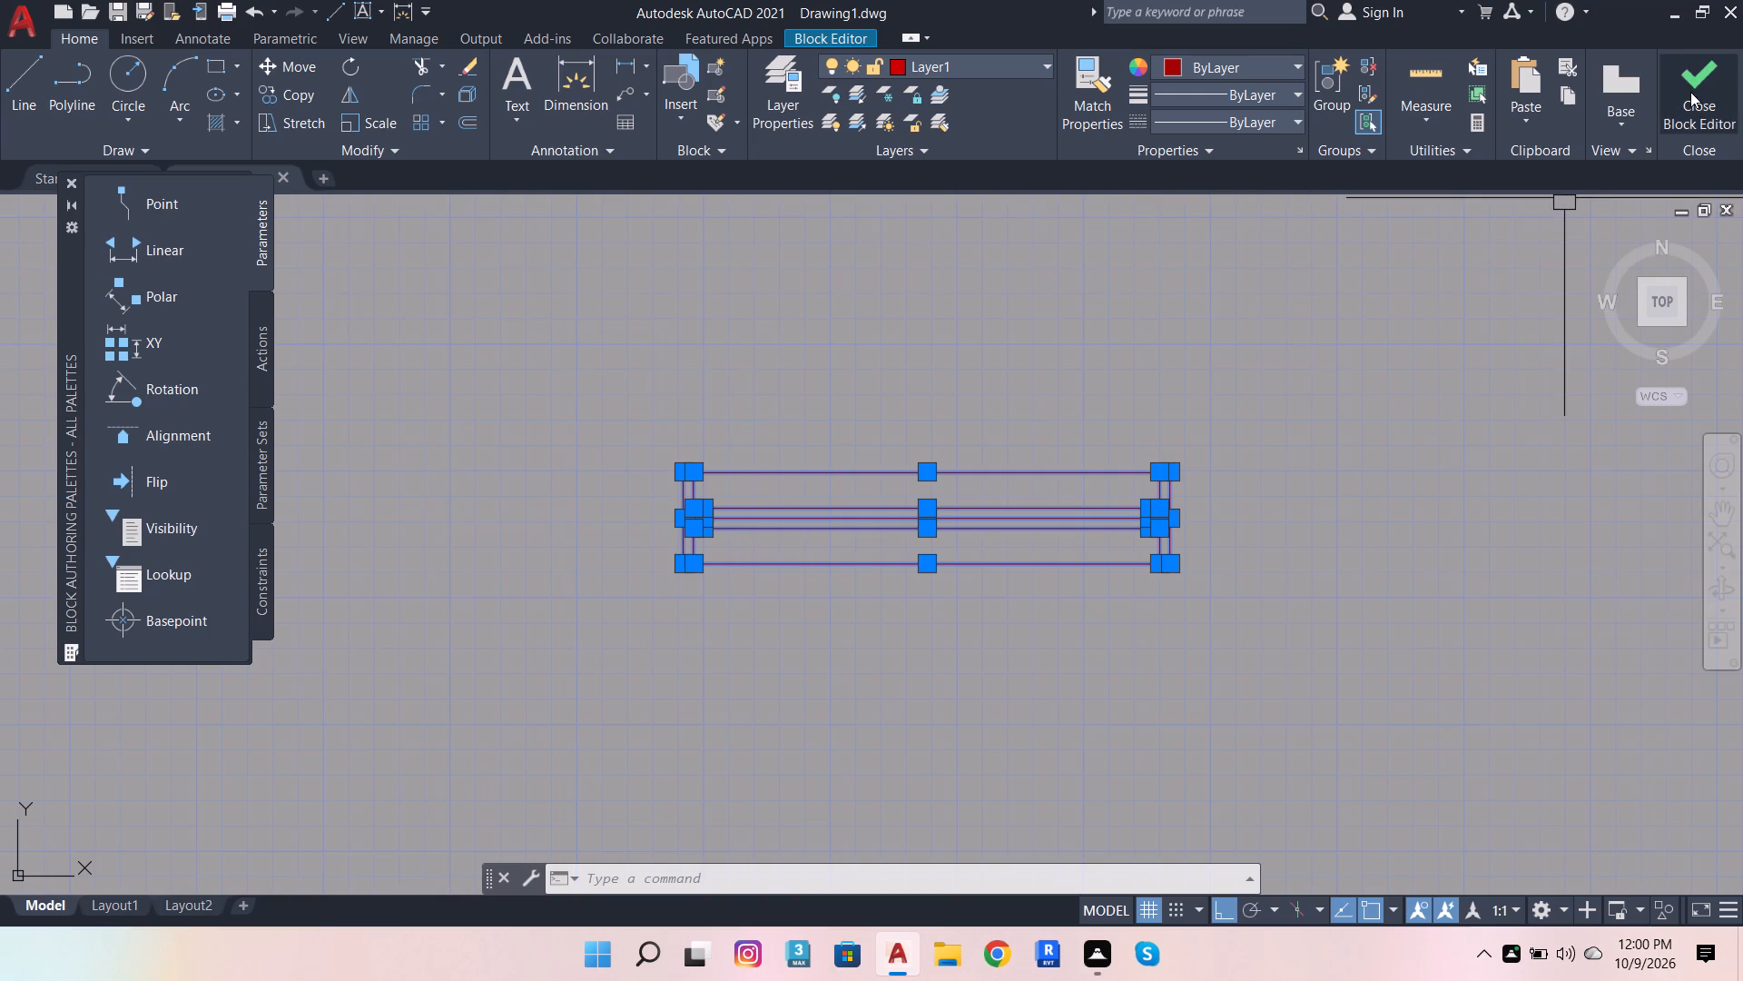
click(1690, 92)
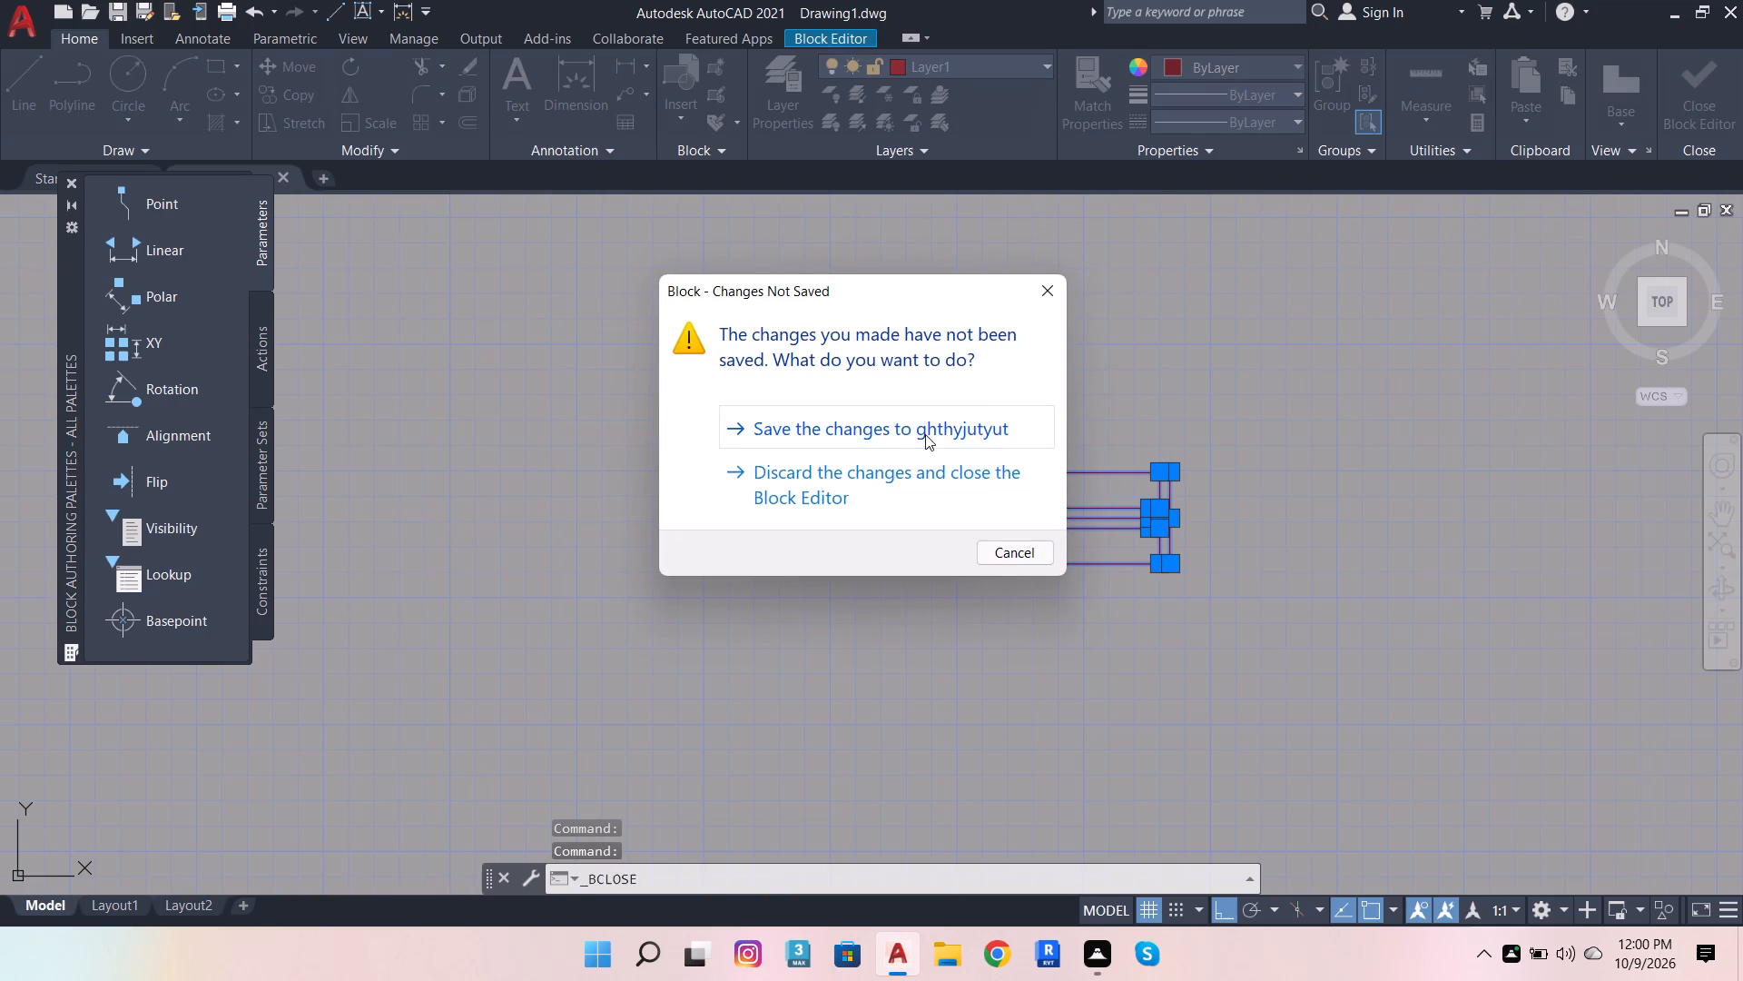
click(925, 434)
Move the window block by its upper right corner into the 4' opening of the horizontal wall below the 7' strip.
scroll(1139, 432, down, 4)
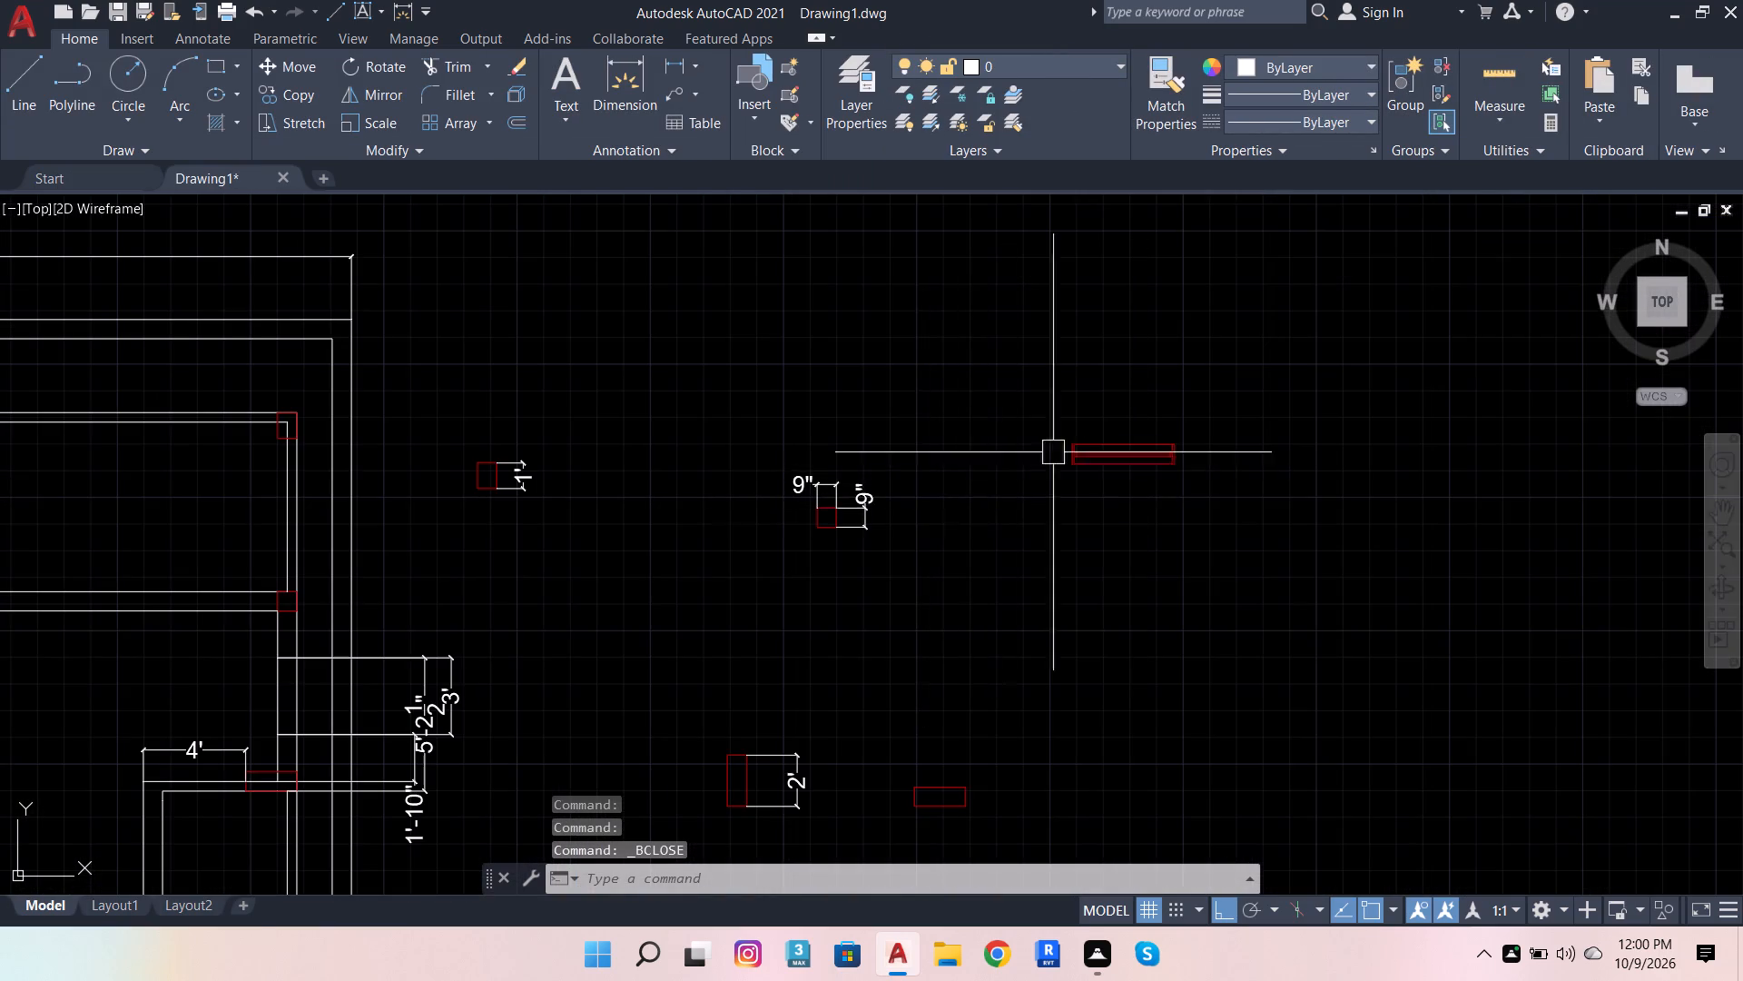
scroll(1111, 440, up, 2)
click(1182, 452)
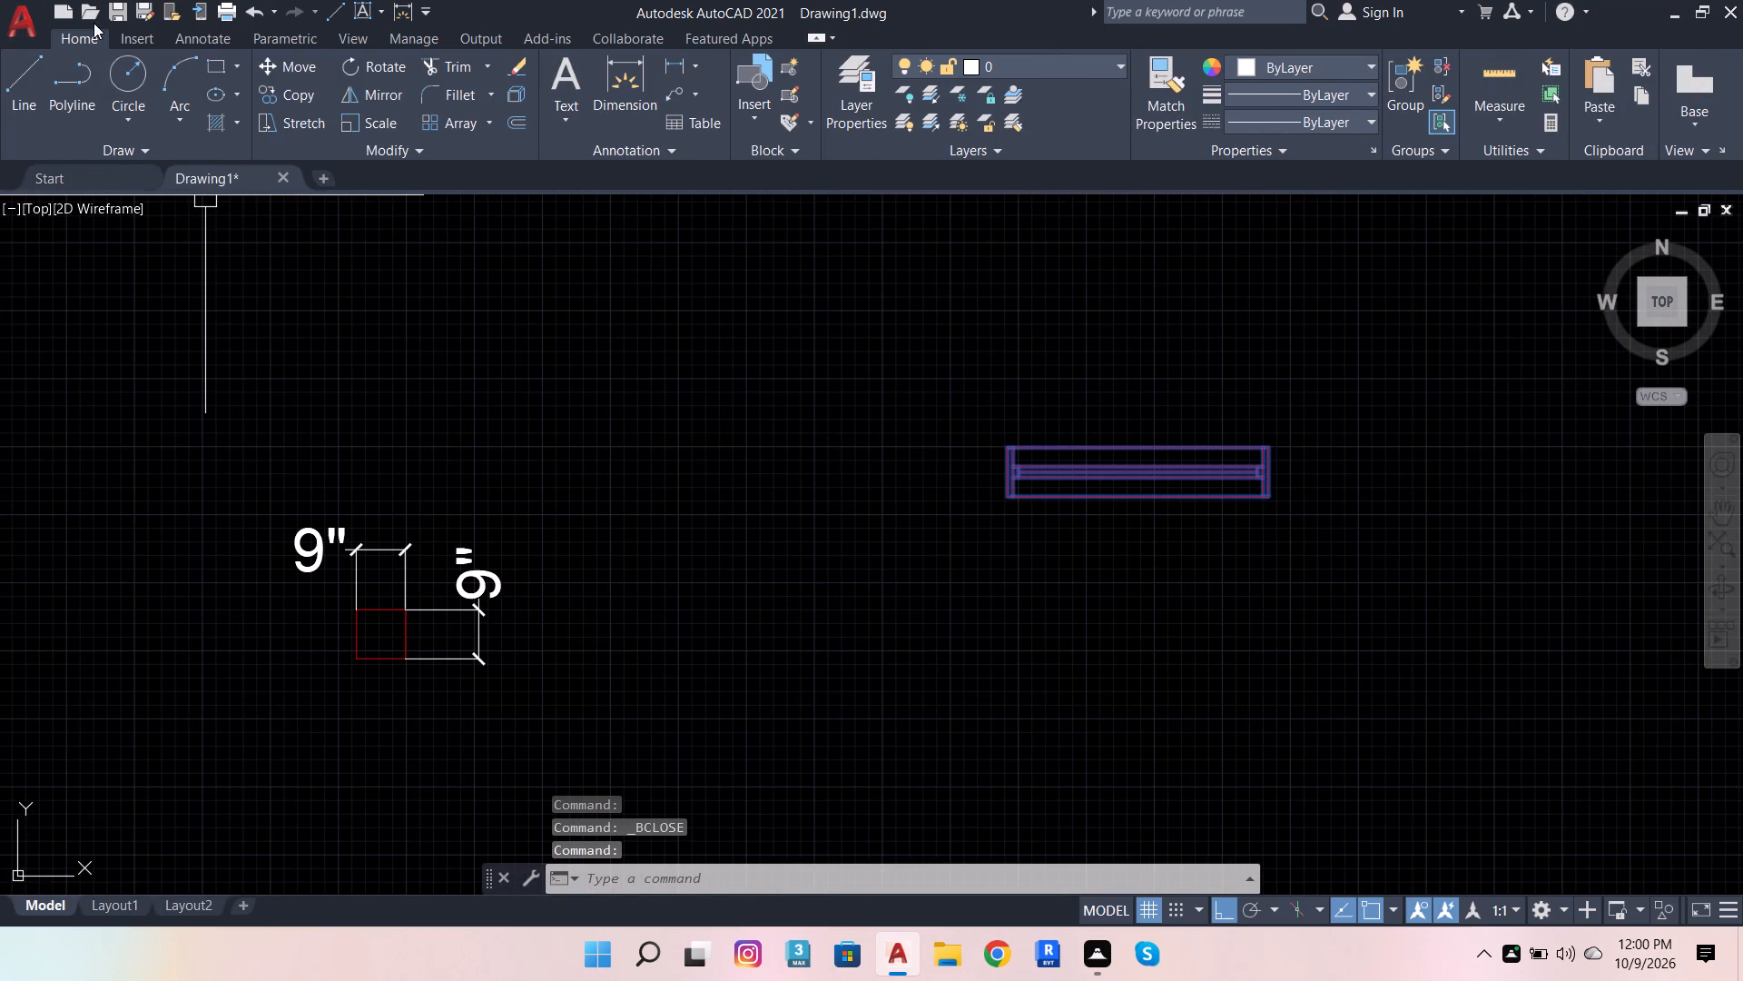
click(288, 64)
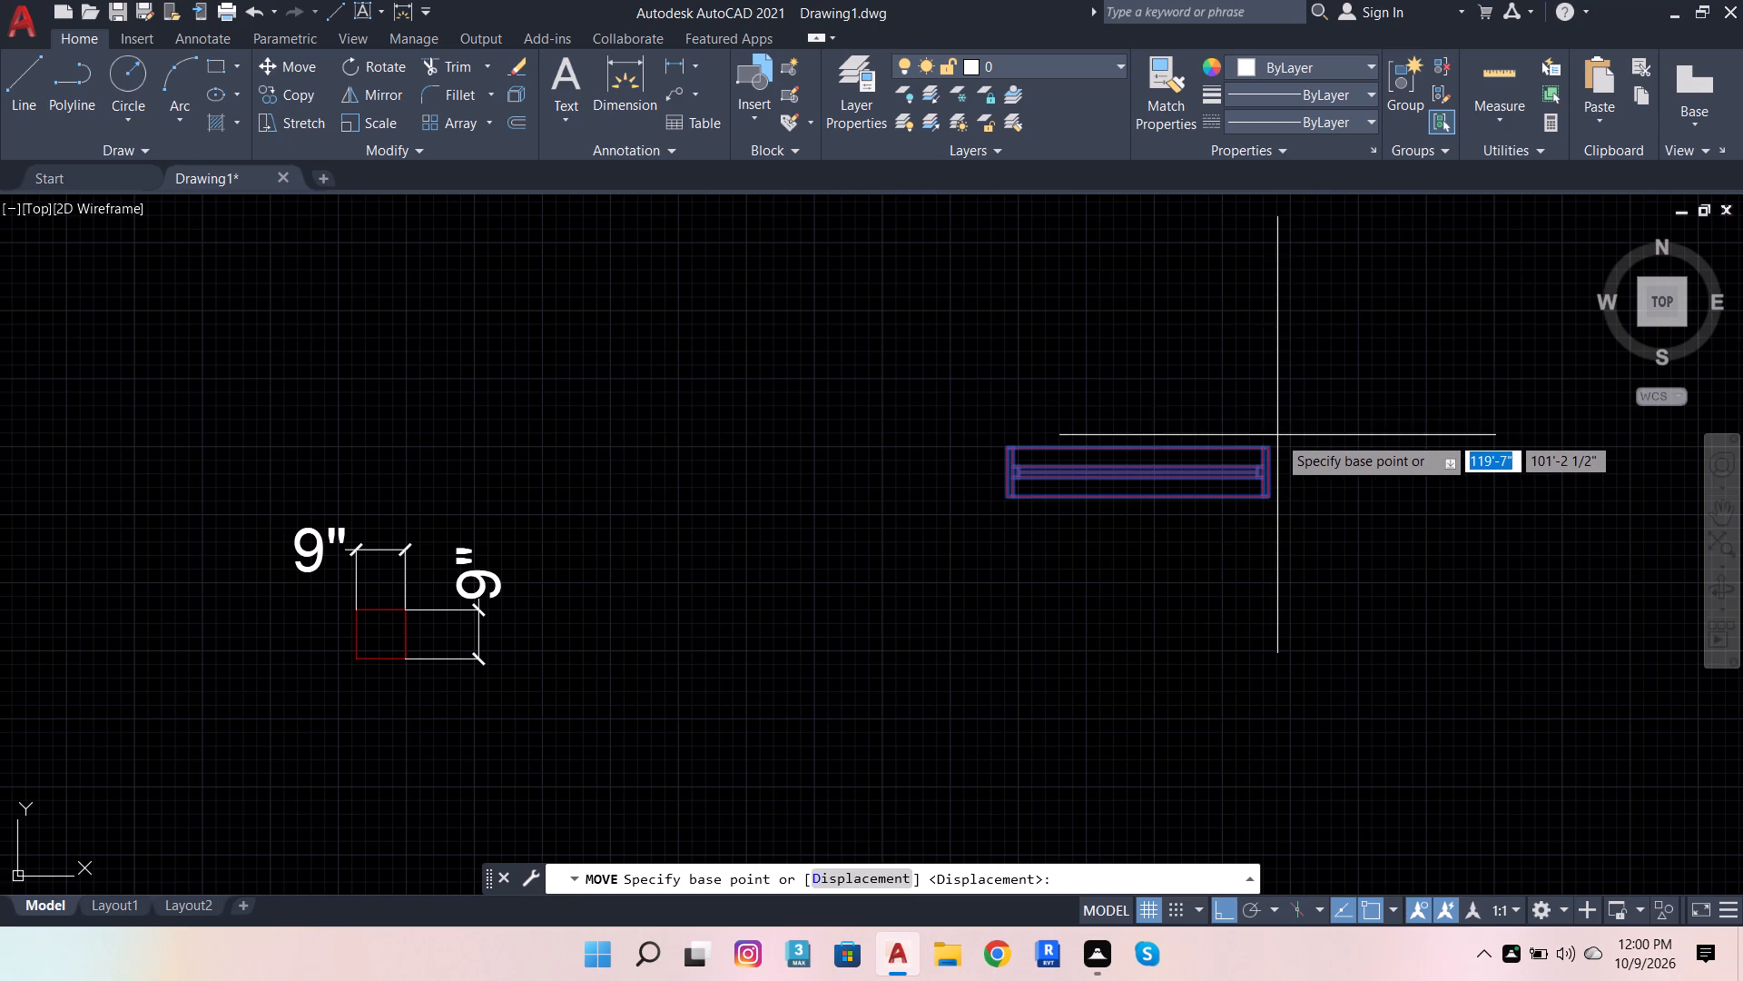
click(1274, 441)
scroll(1381, 402, down, 5)
scroll(976, 473, up, 1)
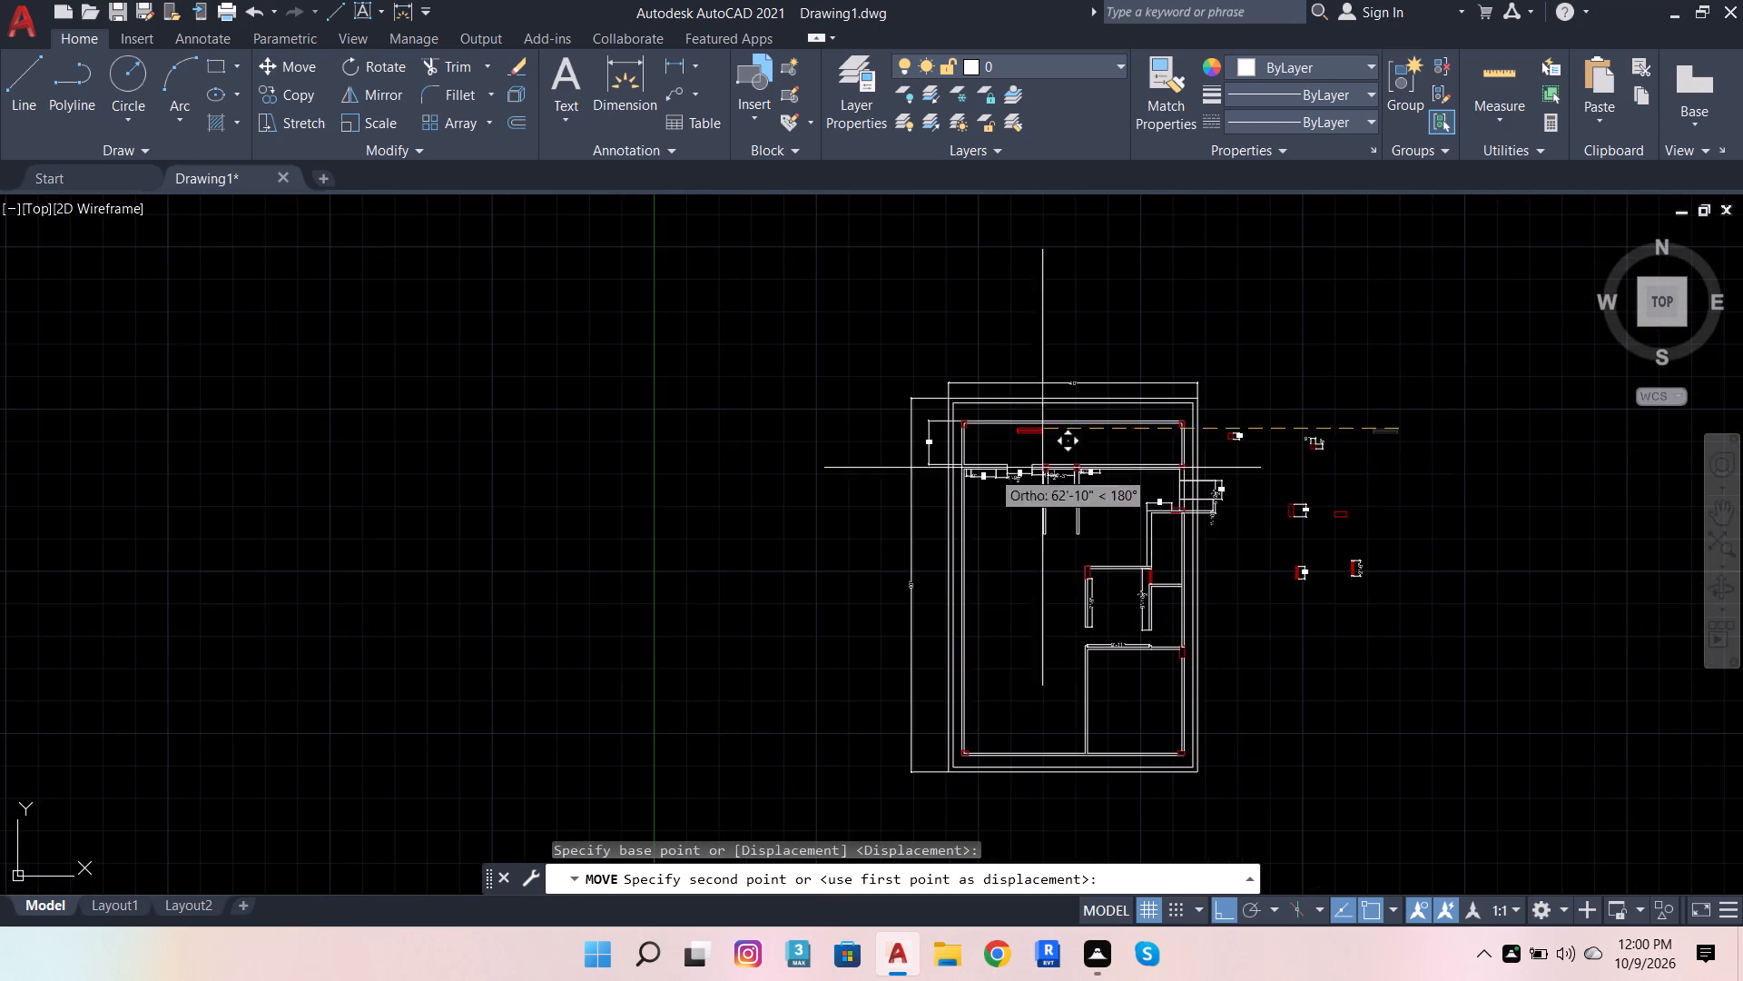
scroll(960, 479, up, 4)
scroll(1079, 435, down, 2)
scroll(1330, 385, up, 3)
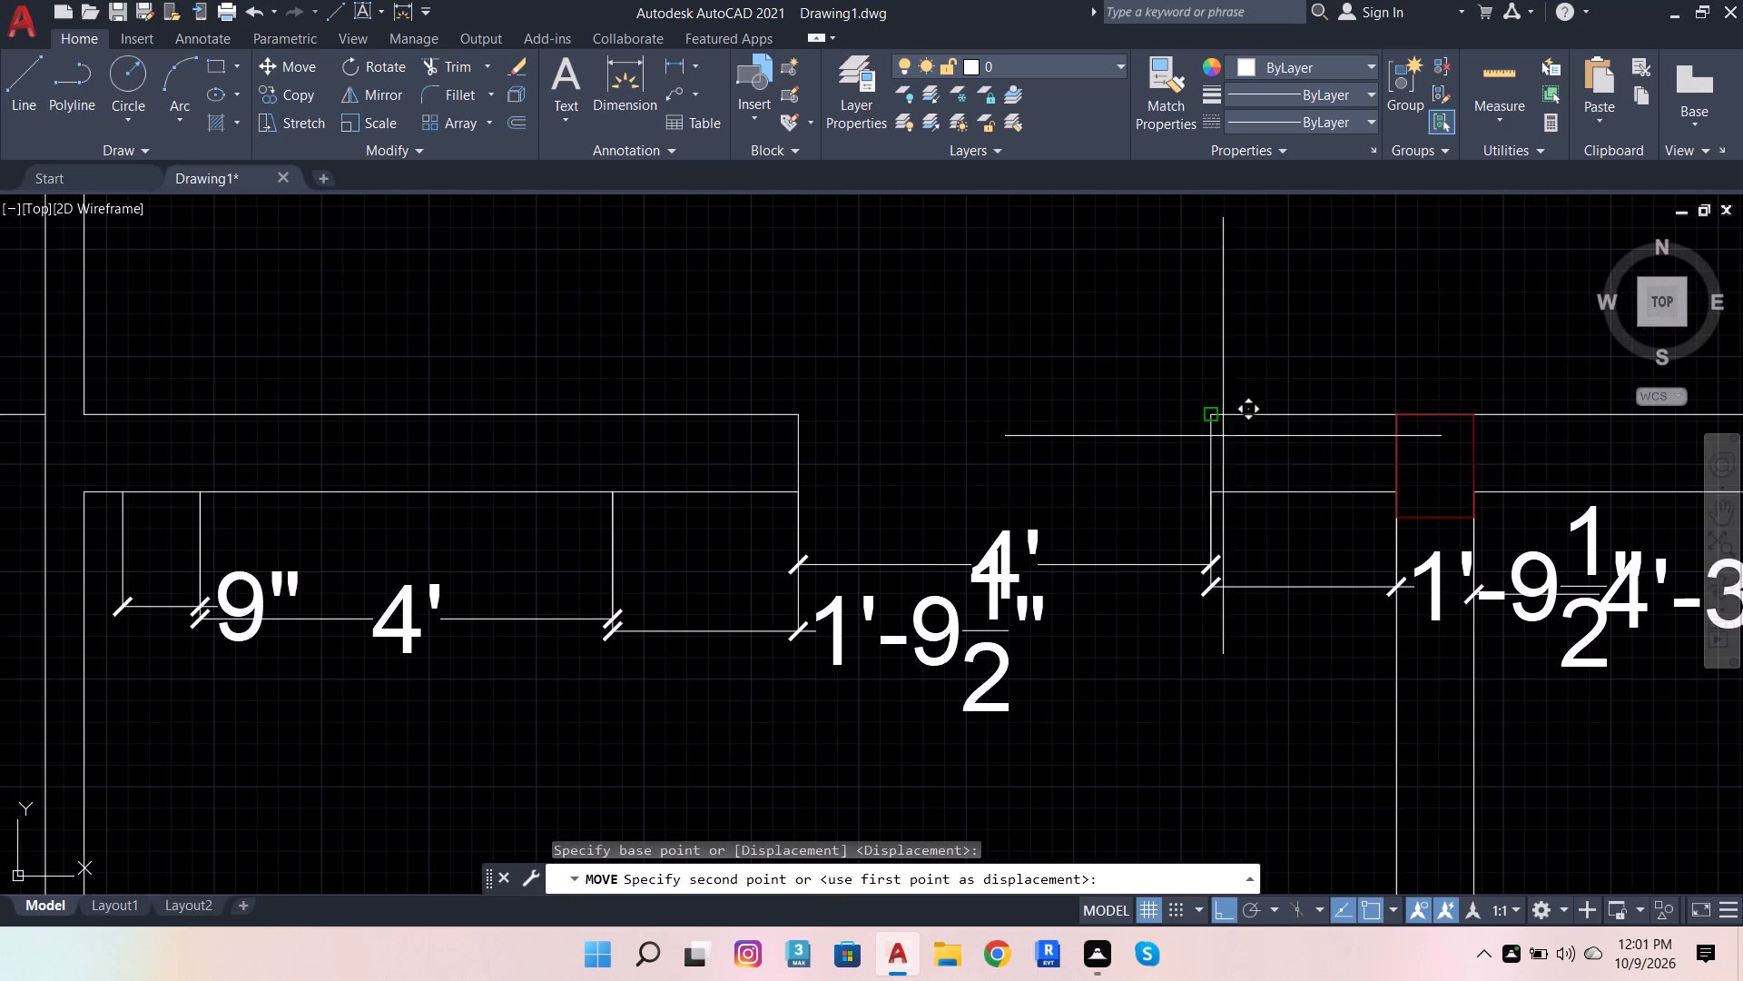
click(1218, 420)
scroll(1089, 438, down, 1)
scroll(1199, 416, up, 1)
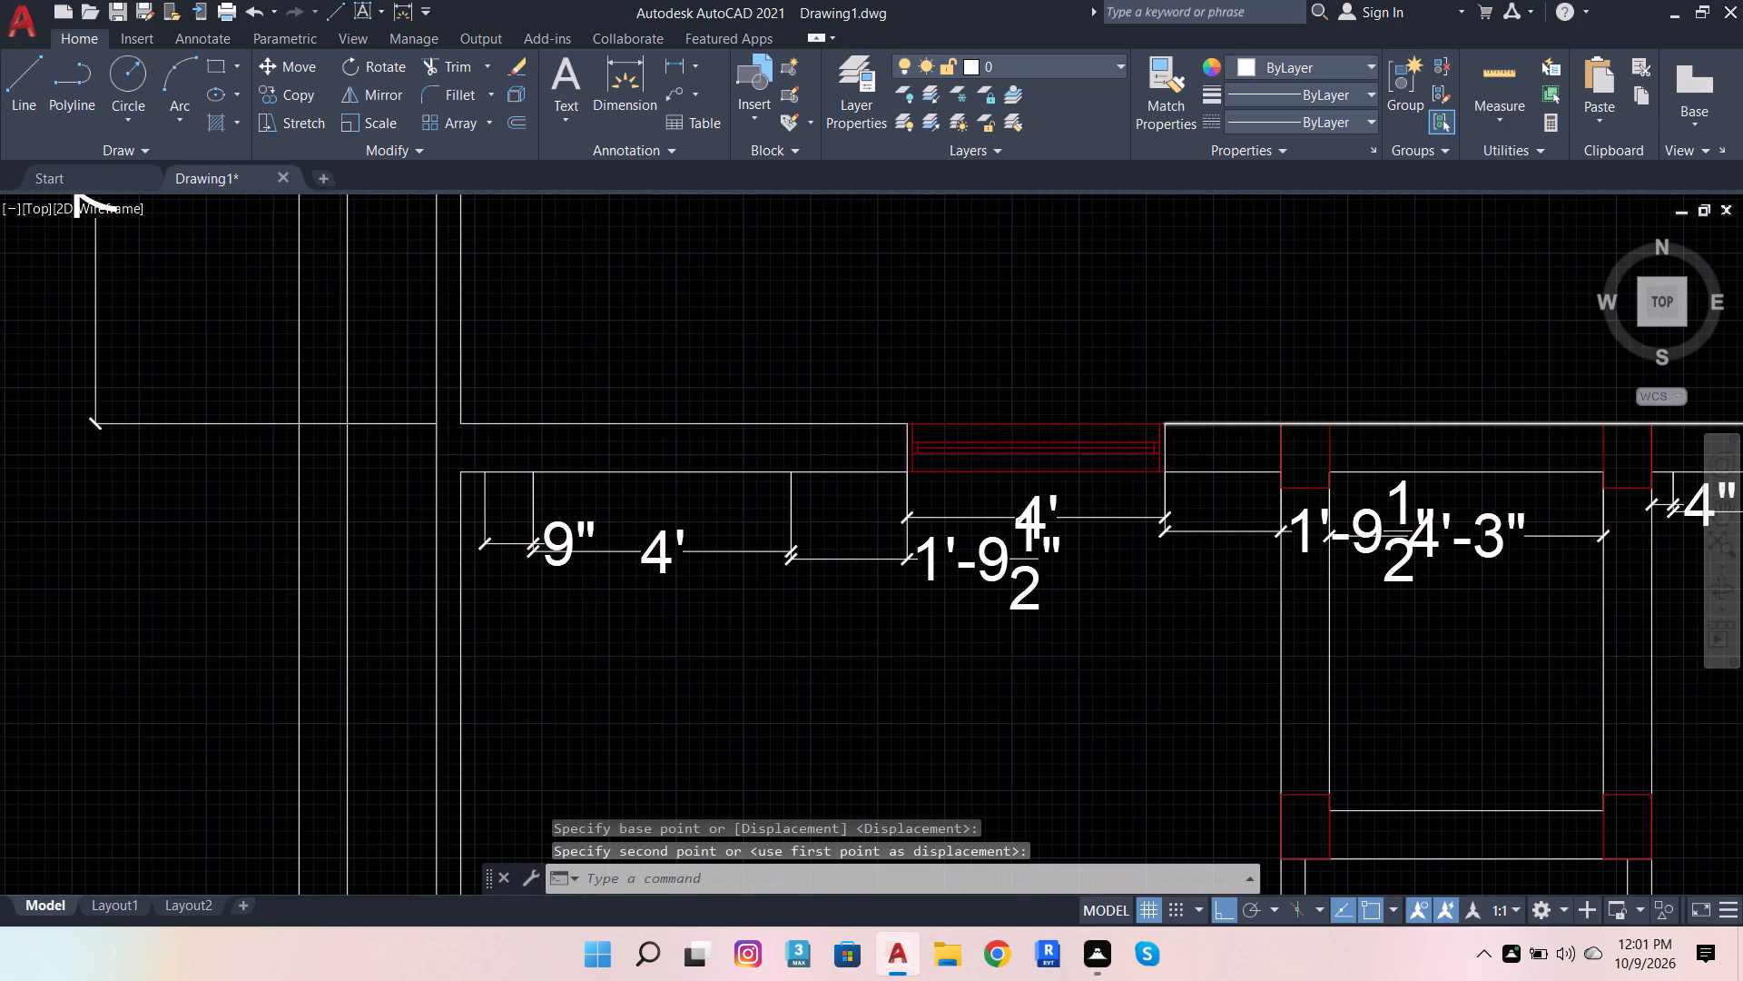
scroll(1199, 416, up, 1)
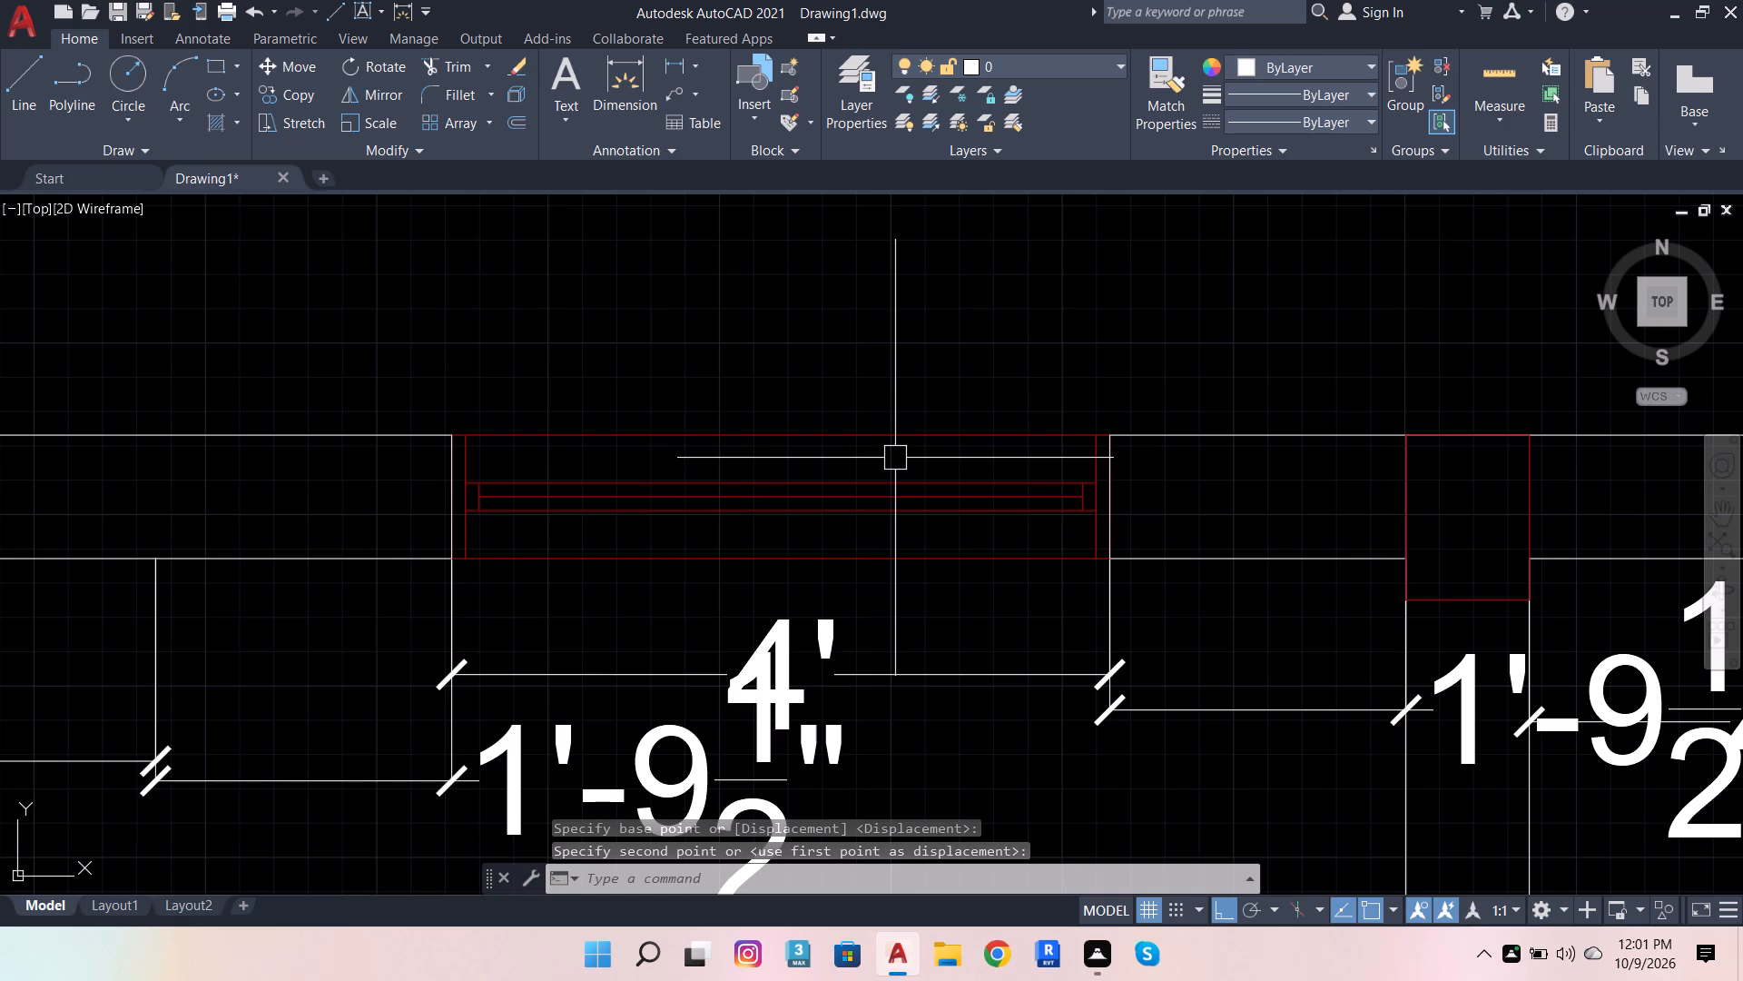
scroll(867, 505, down, 4)
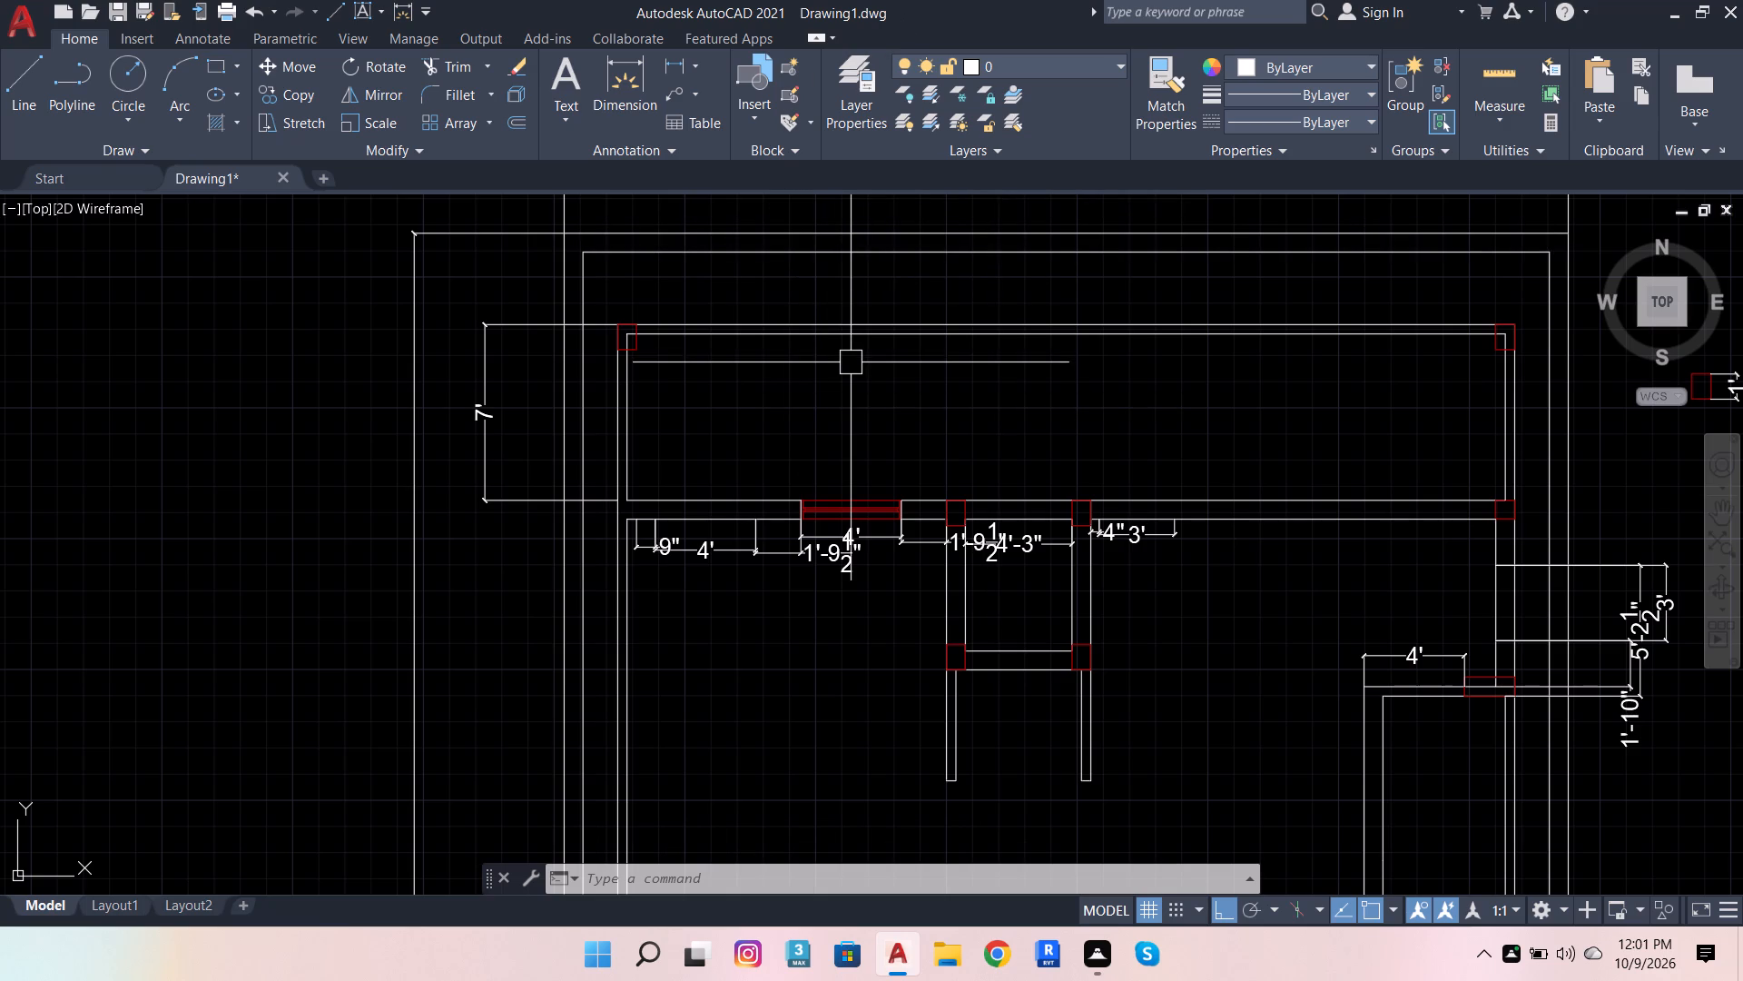
key(Escape)
key(Escape)
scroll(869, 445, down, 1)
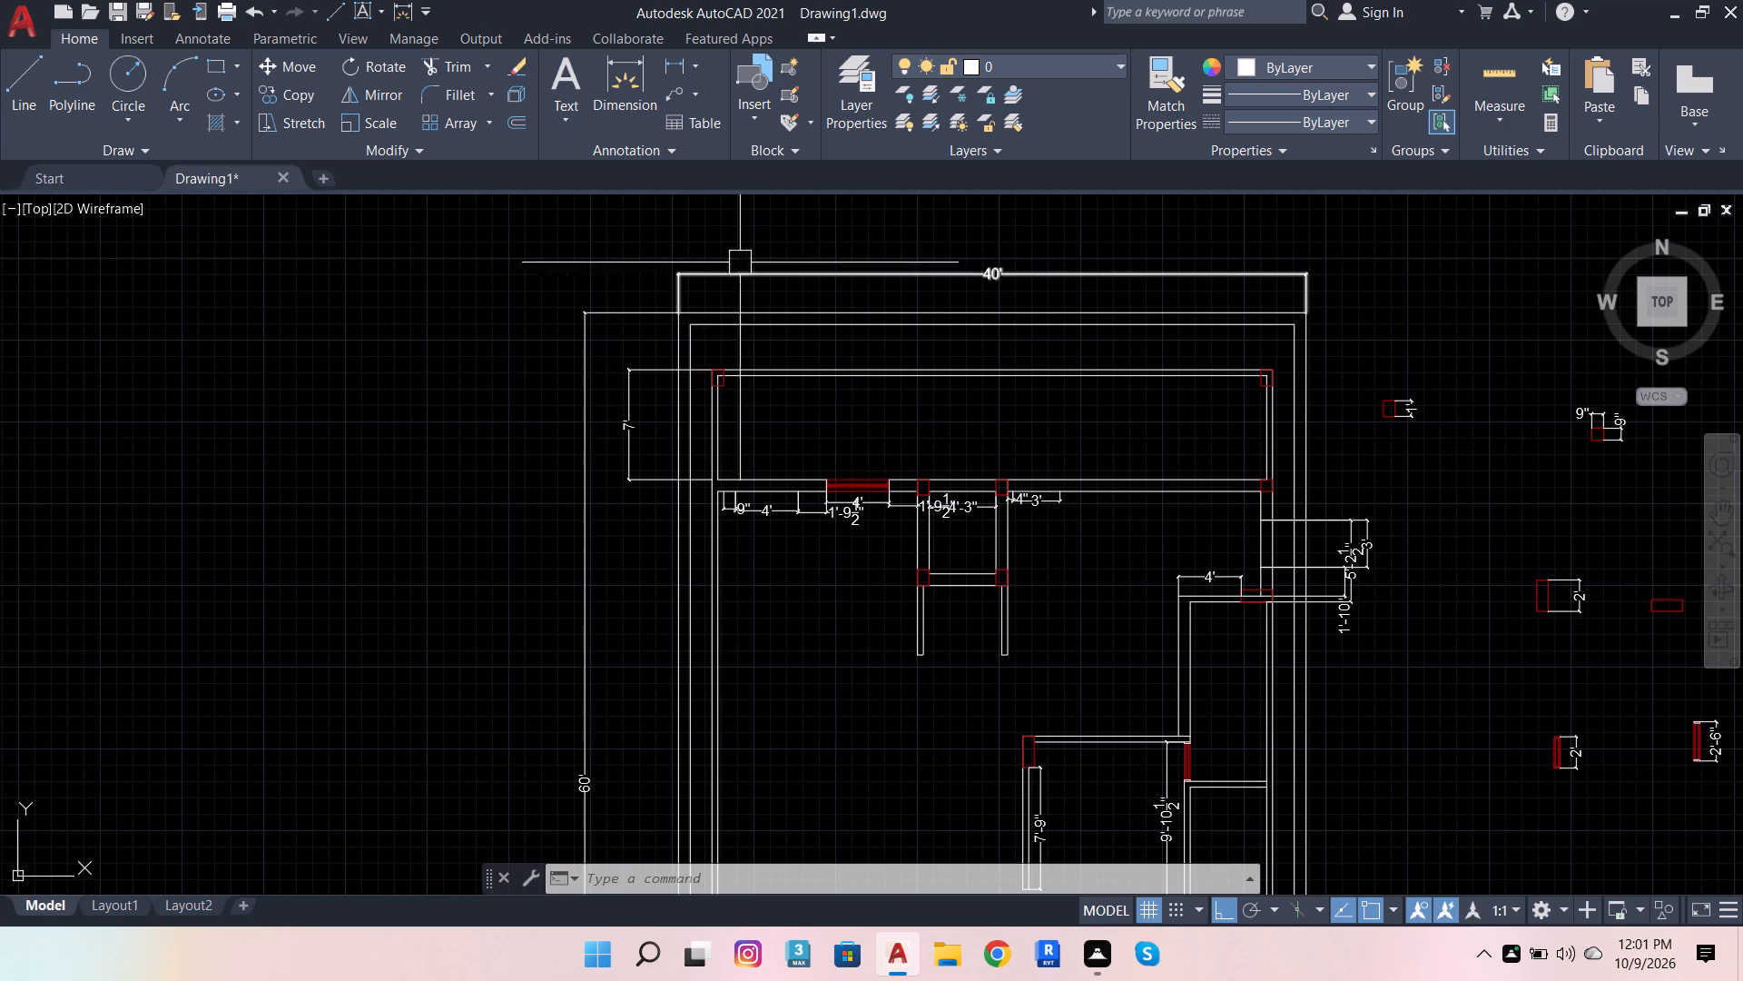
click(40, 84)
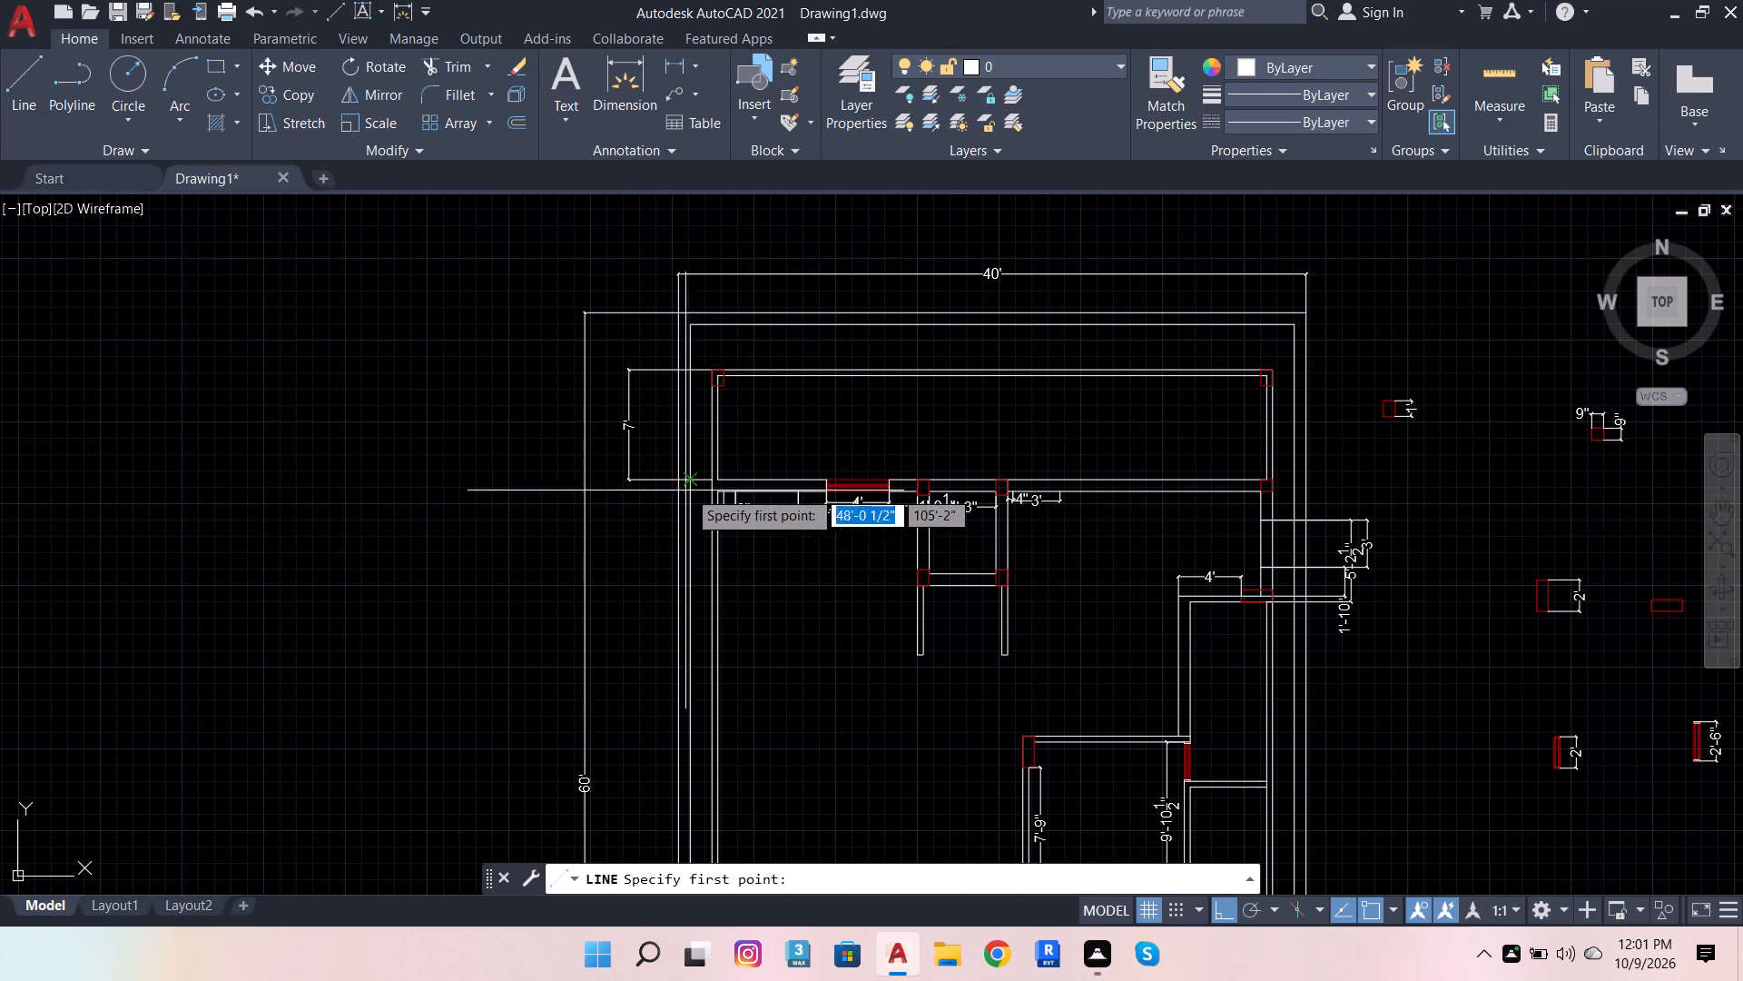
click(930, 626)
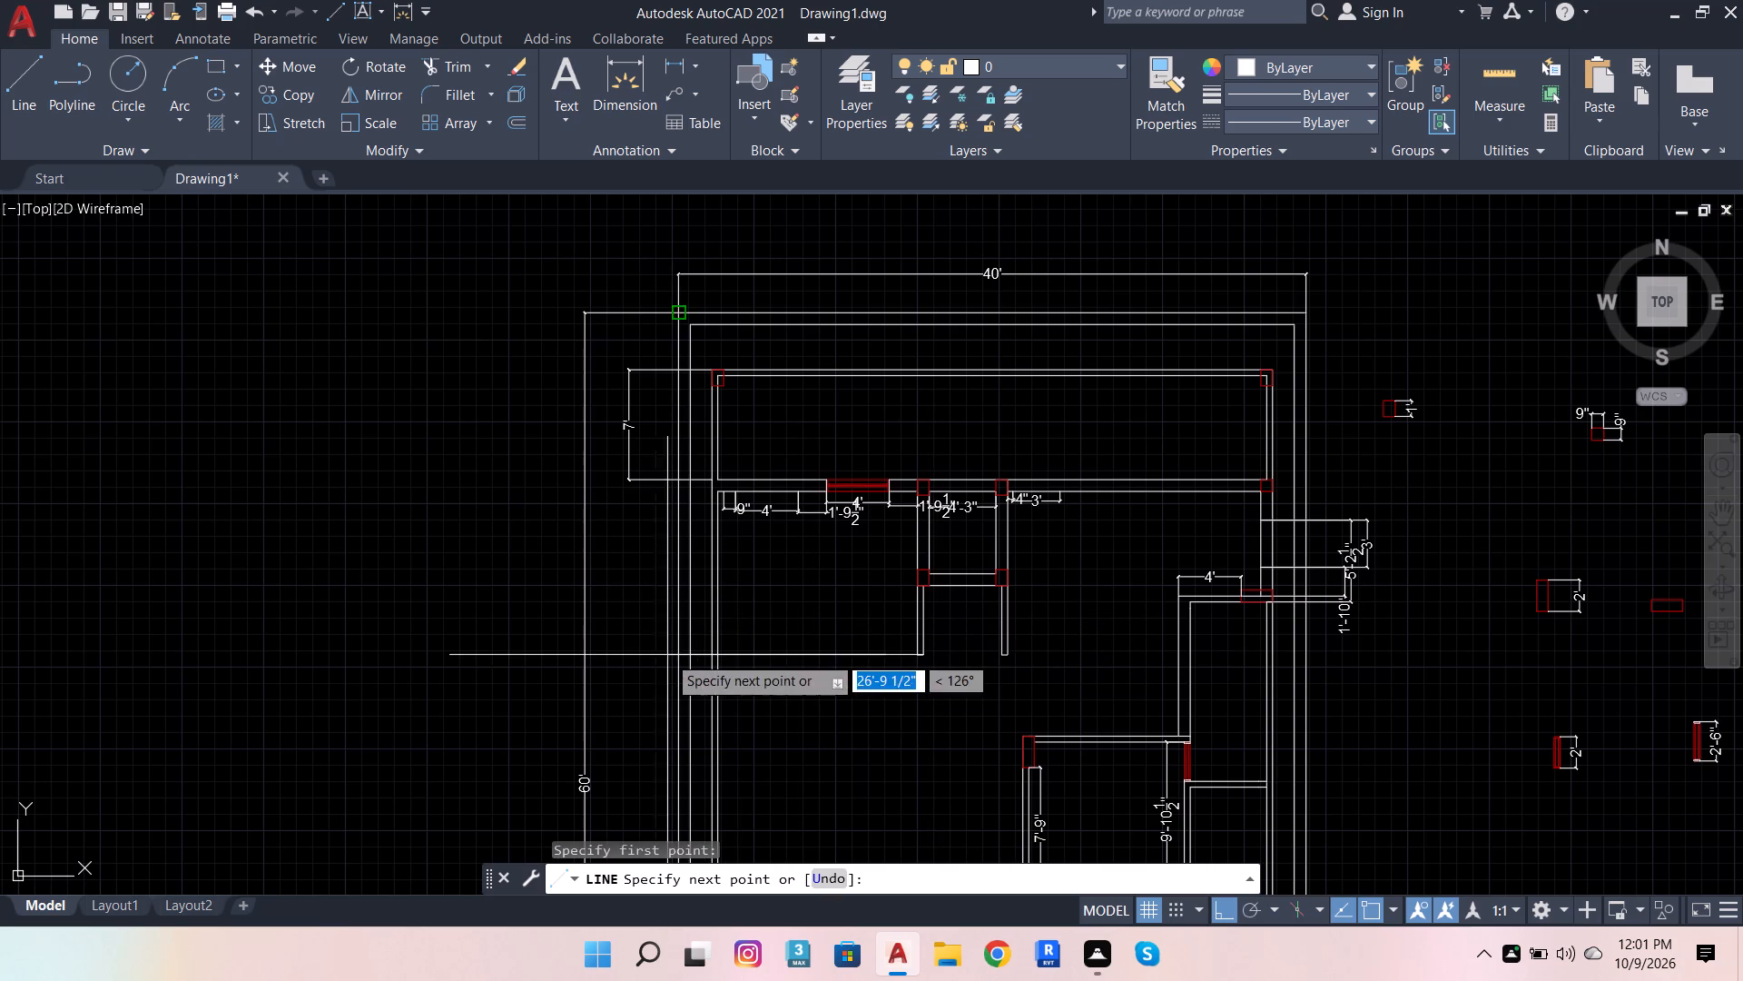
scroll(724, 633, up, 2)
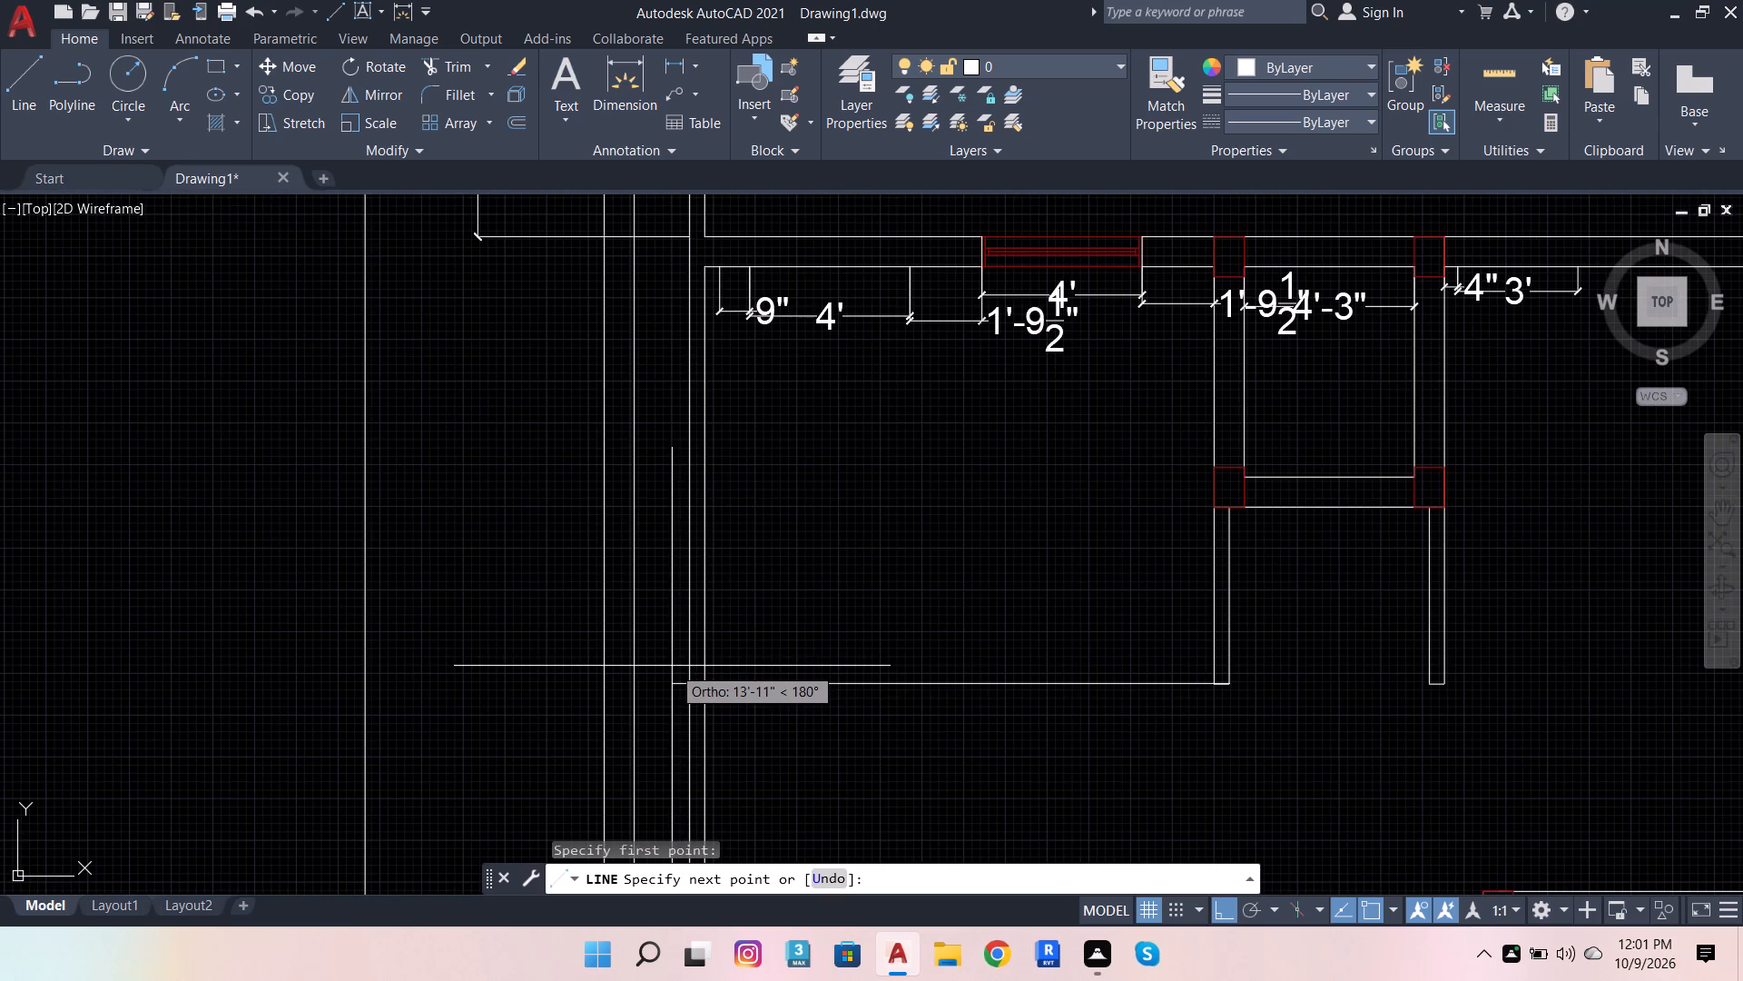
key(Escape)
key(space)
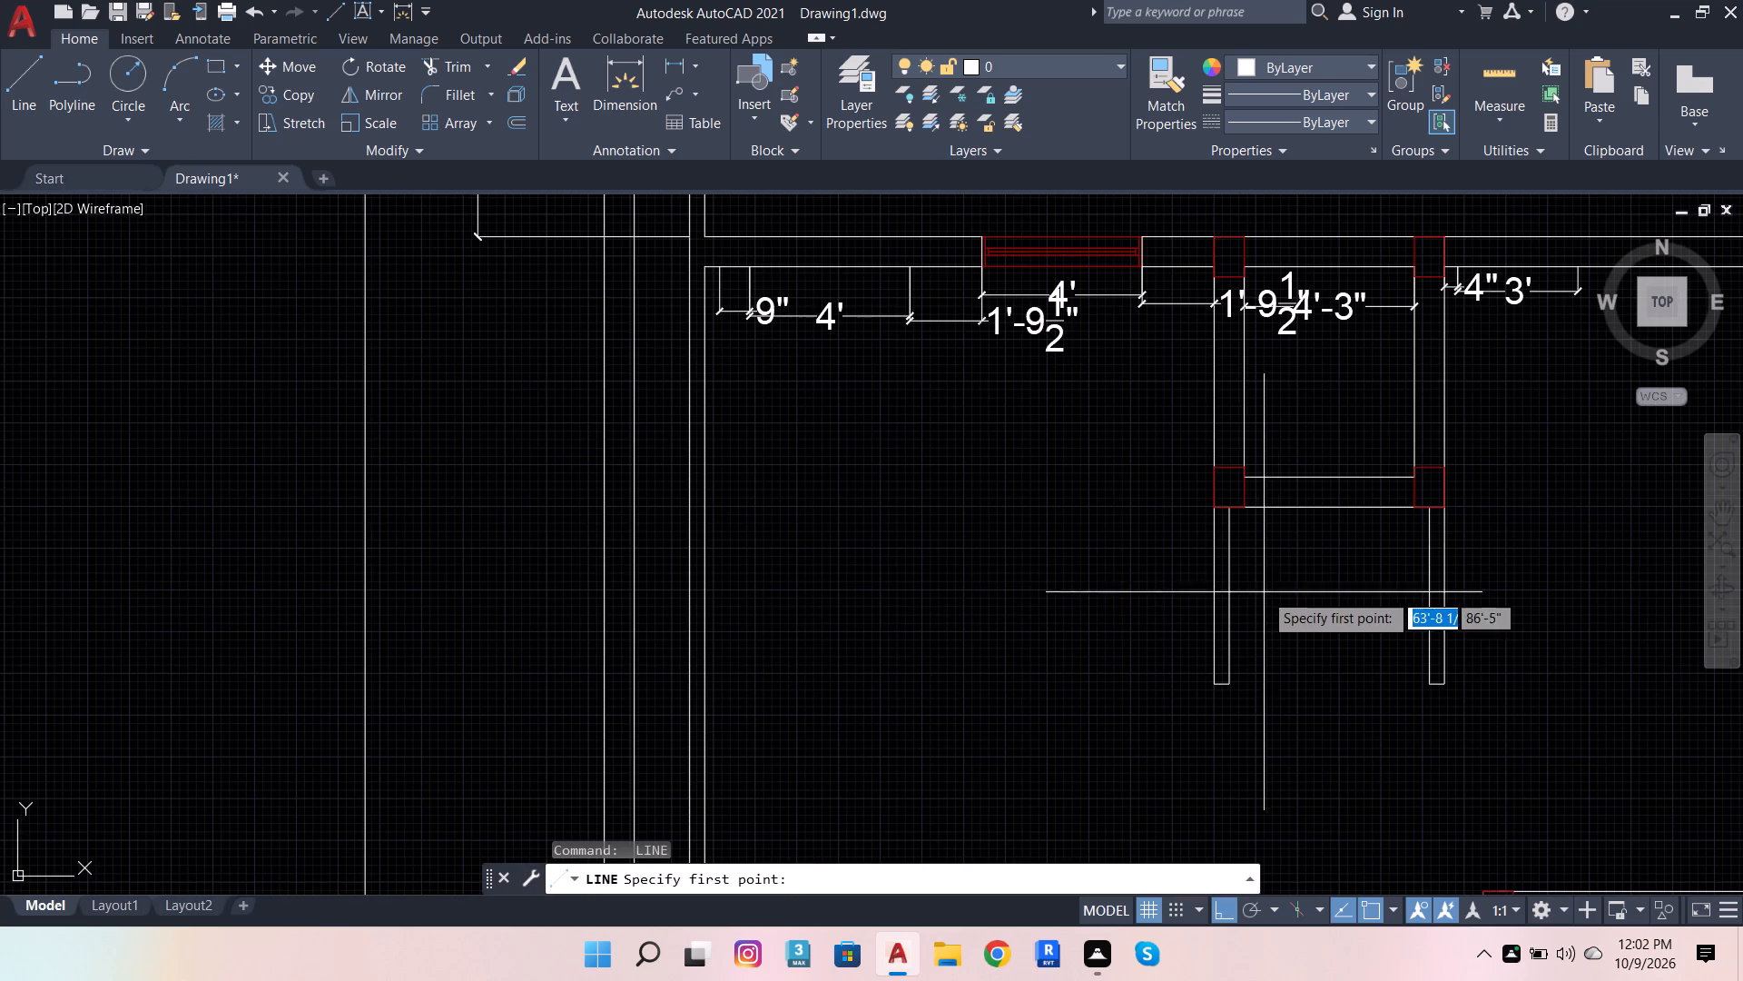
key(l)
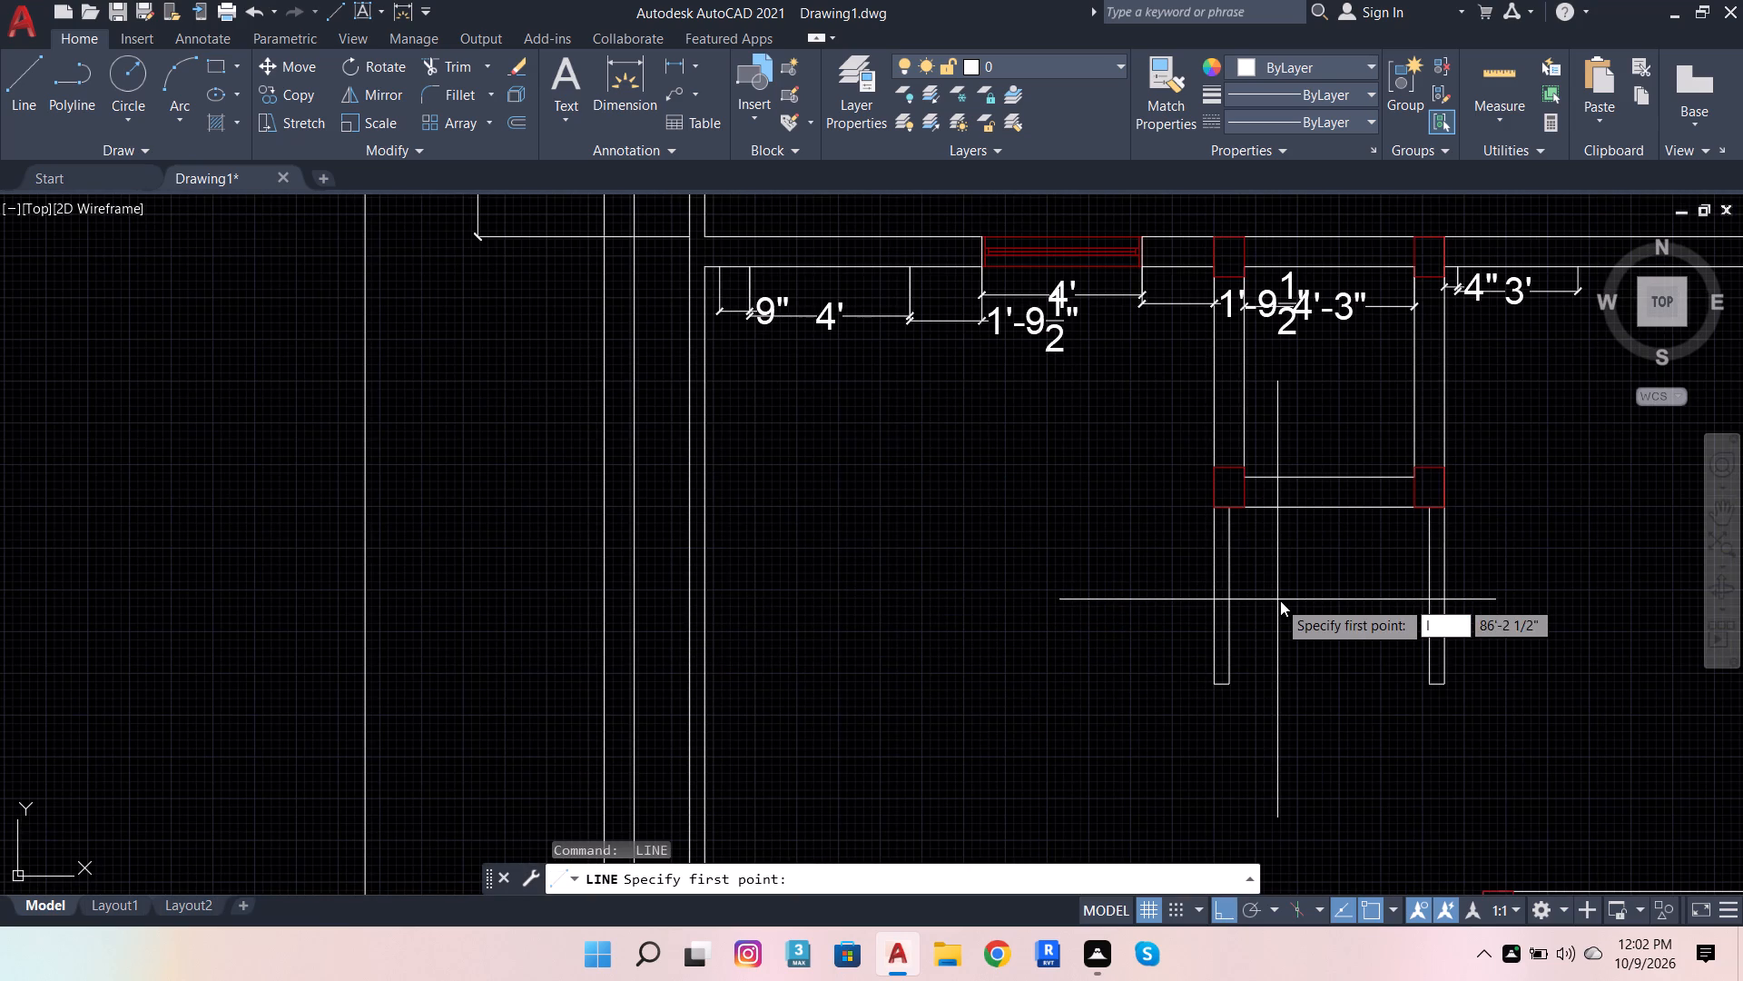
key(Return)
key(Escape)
Draw a horizontal line from between the two short stub walls leftward to just past the plan's left wall.
key(l)
key(Return)
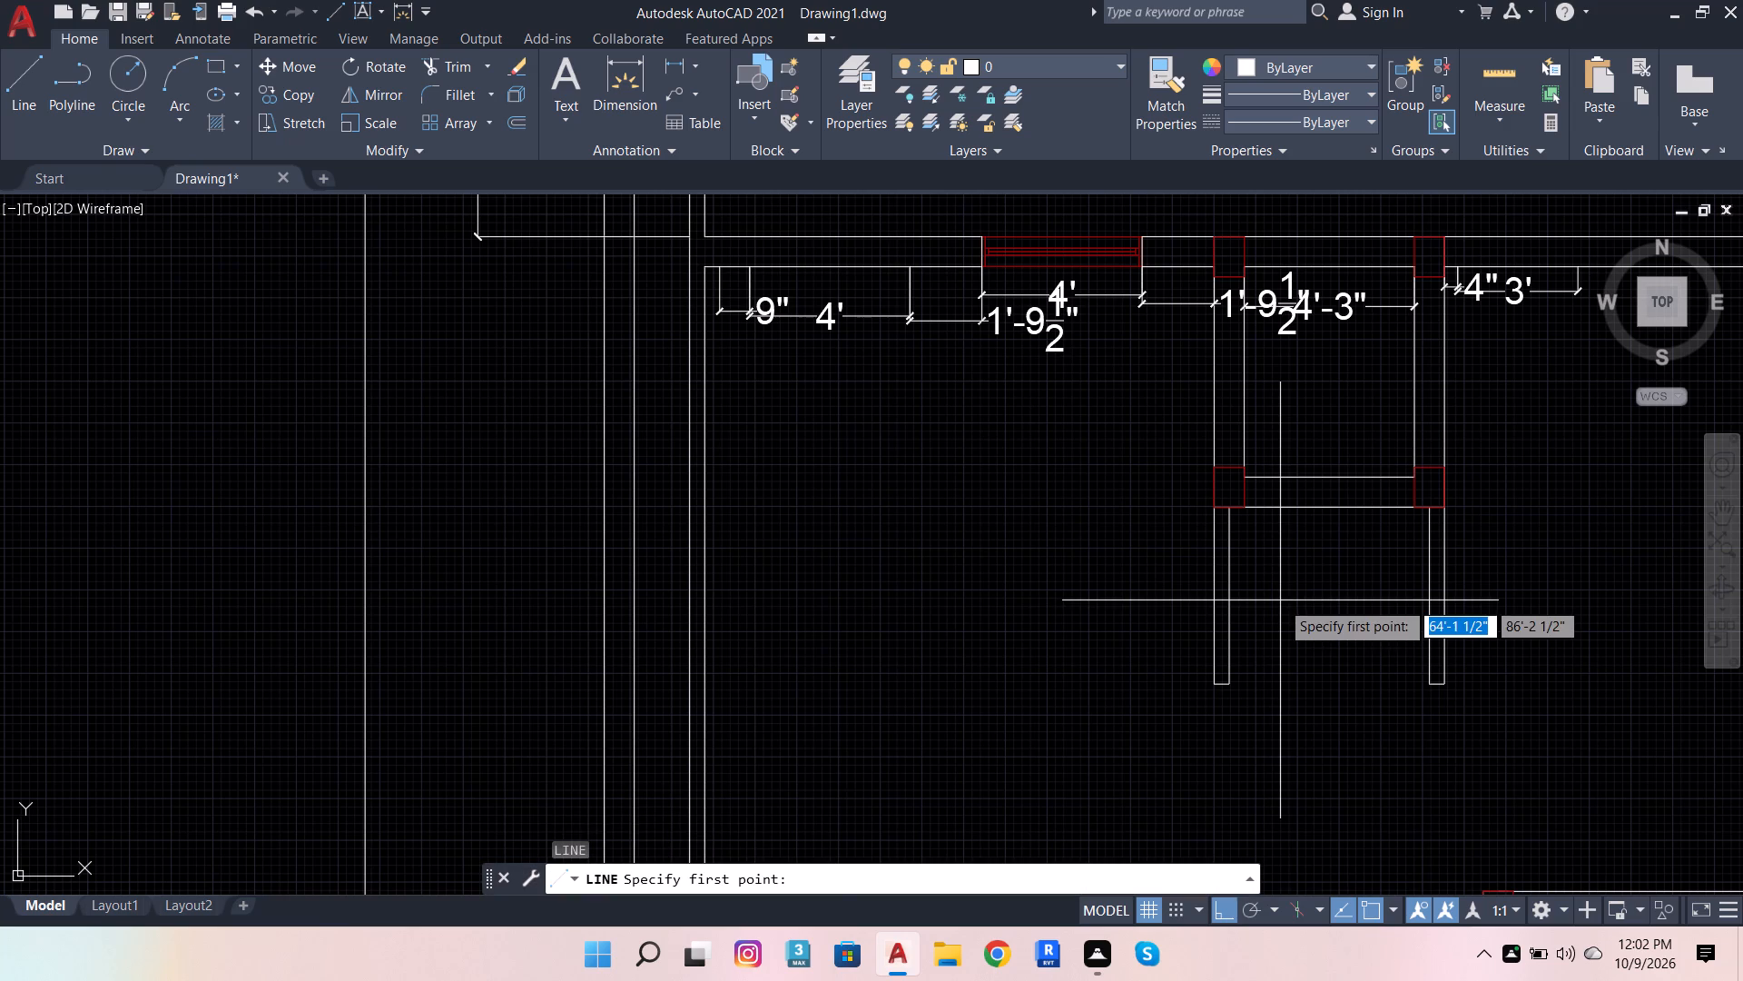
click(1280, 600)
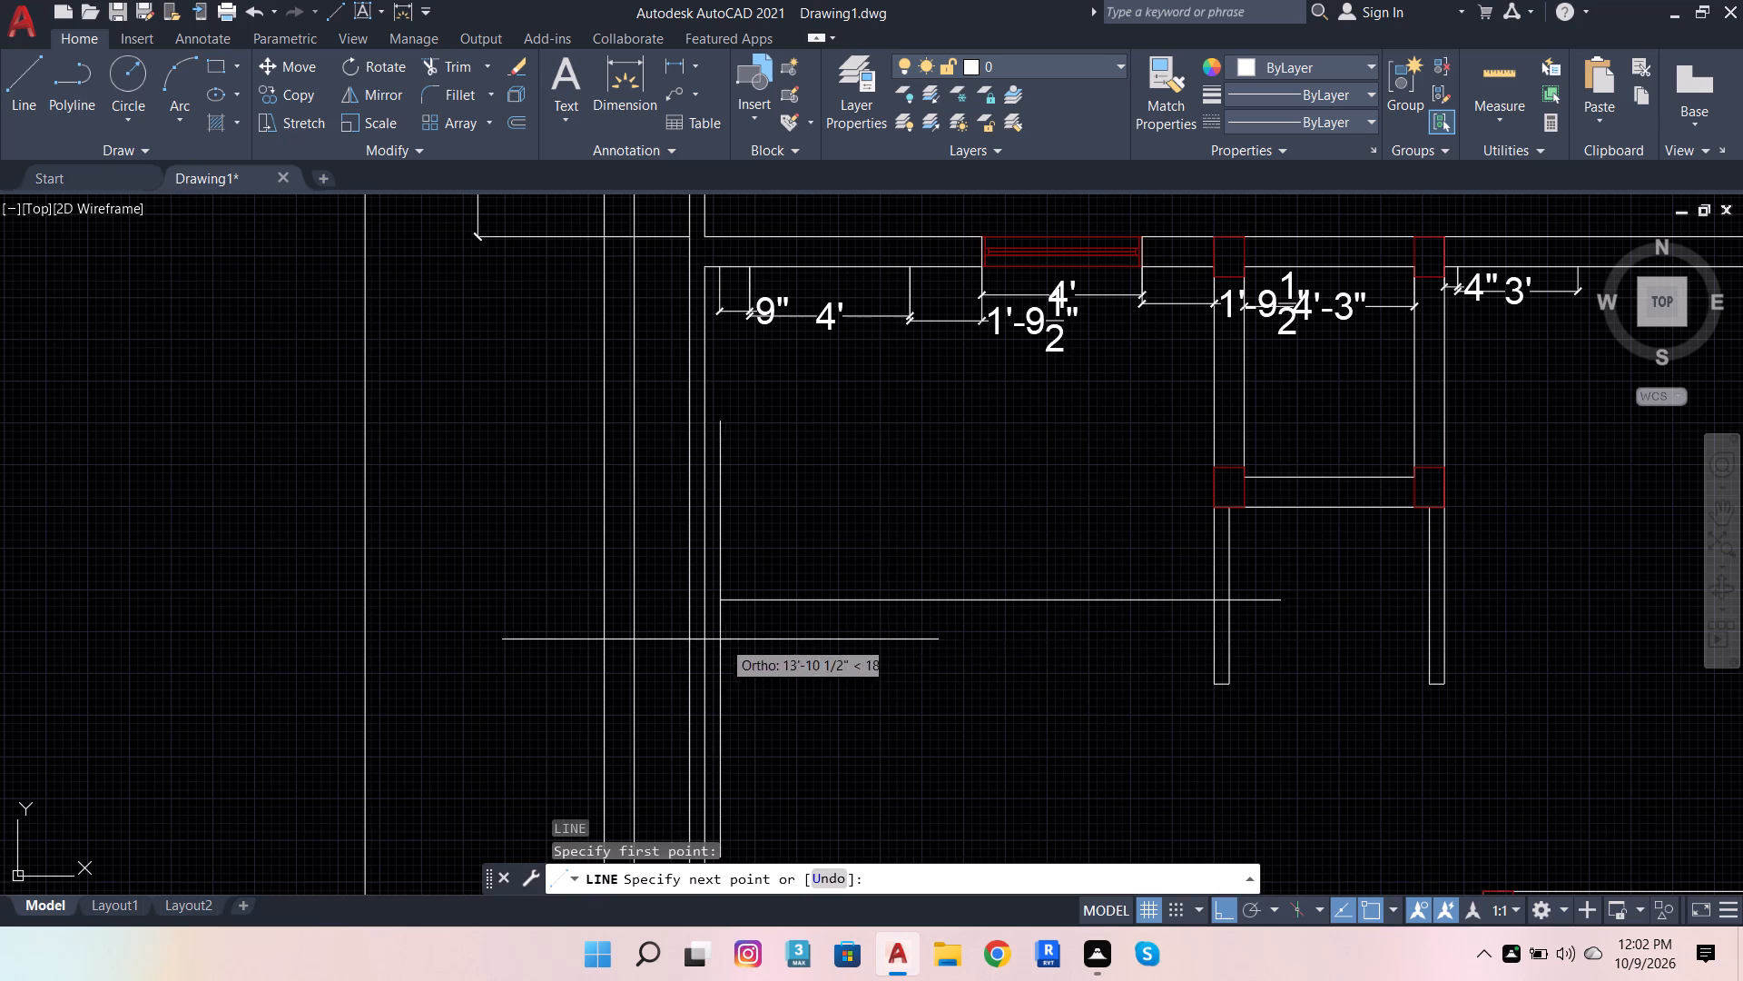
scroll(681, 622, up, 2)
click(681, 622)
scroll(669, 570, down, 2)
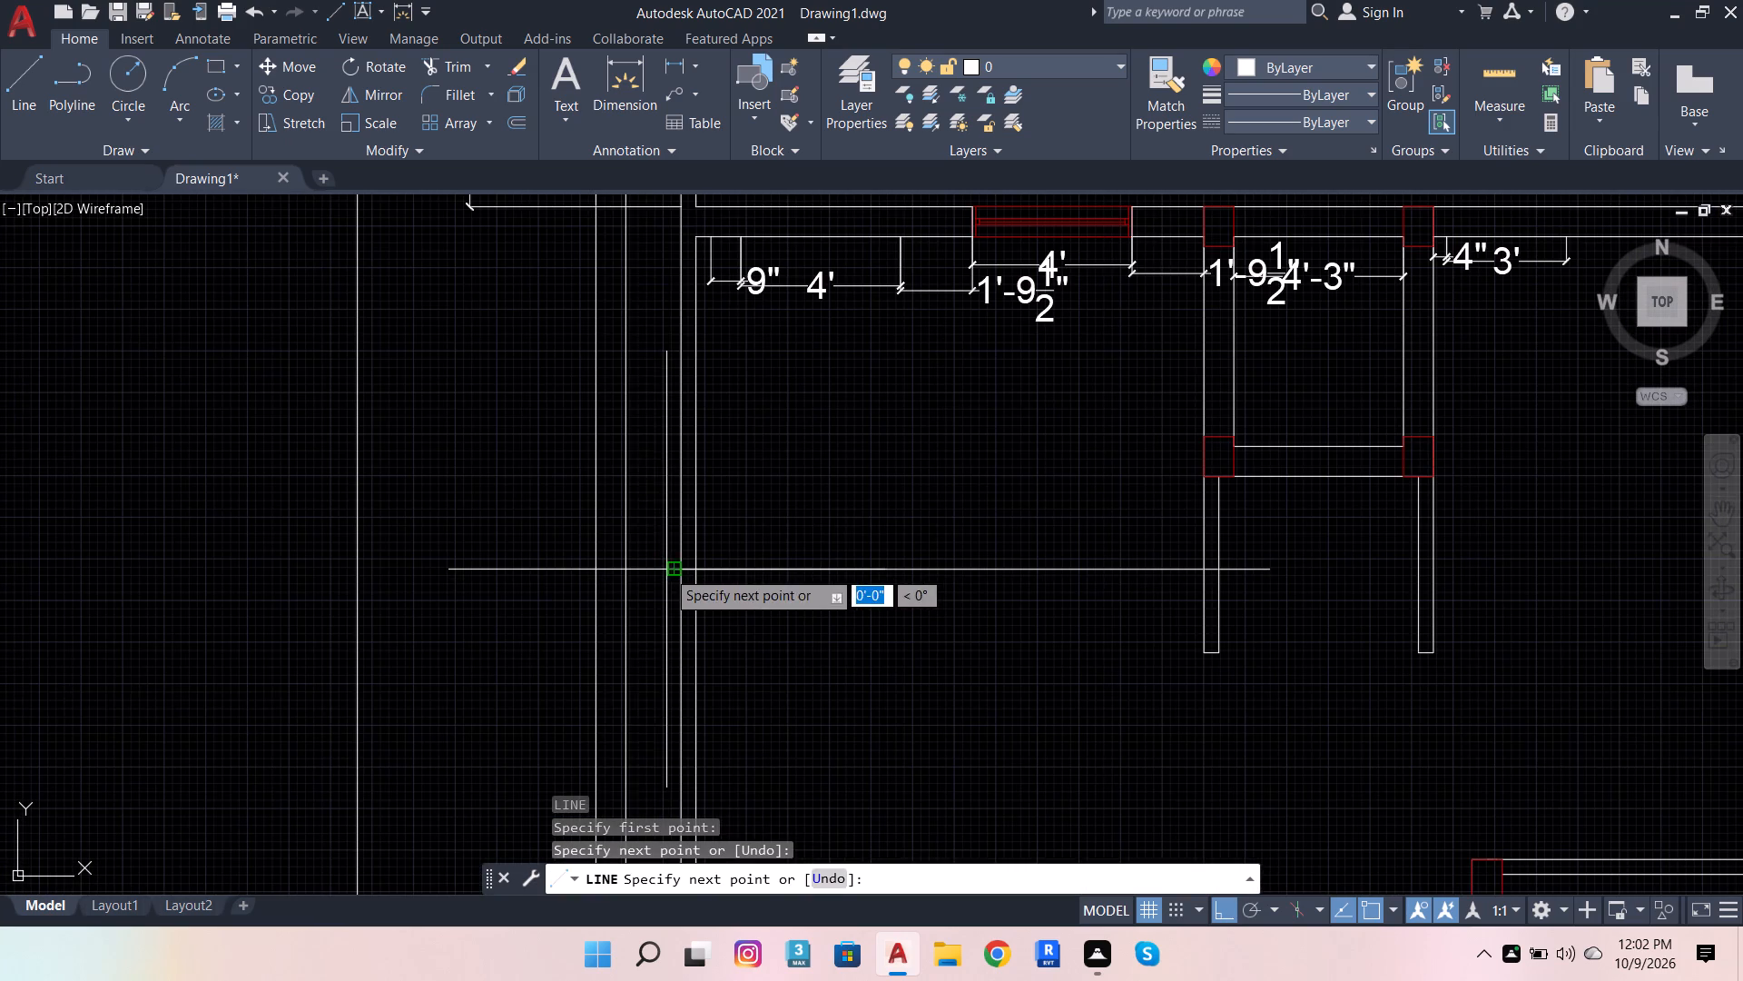
key(Escape)
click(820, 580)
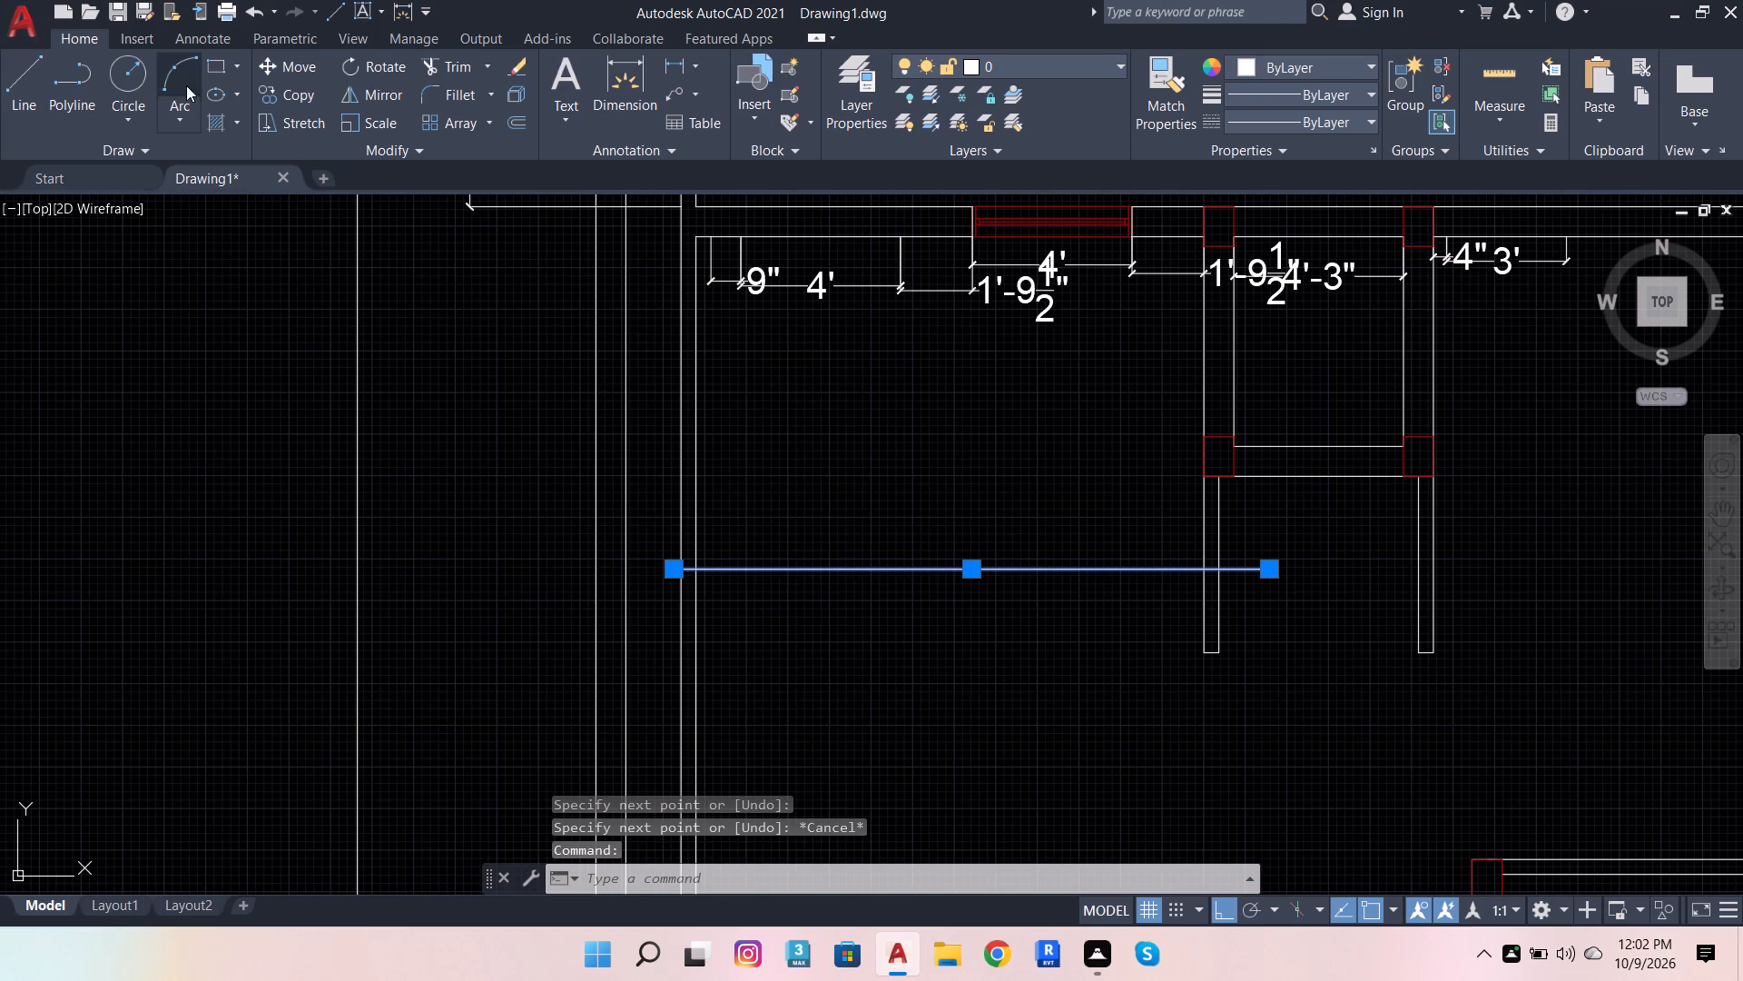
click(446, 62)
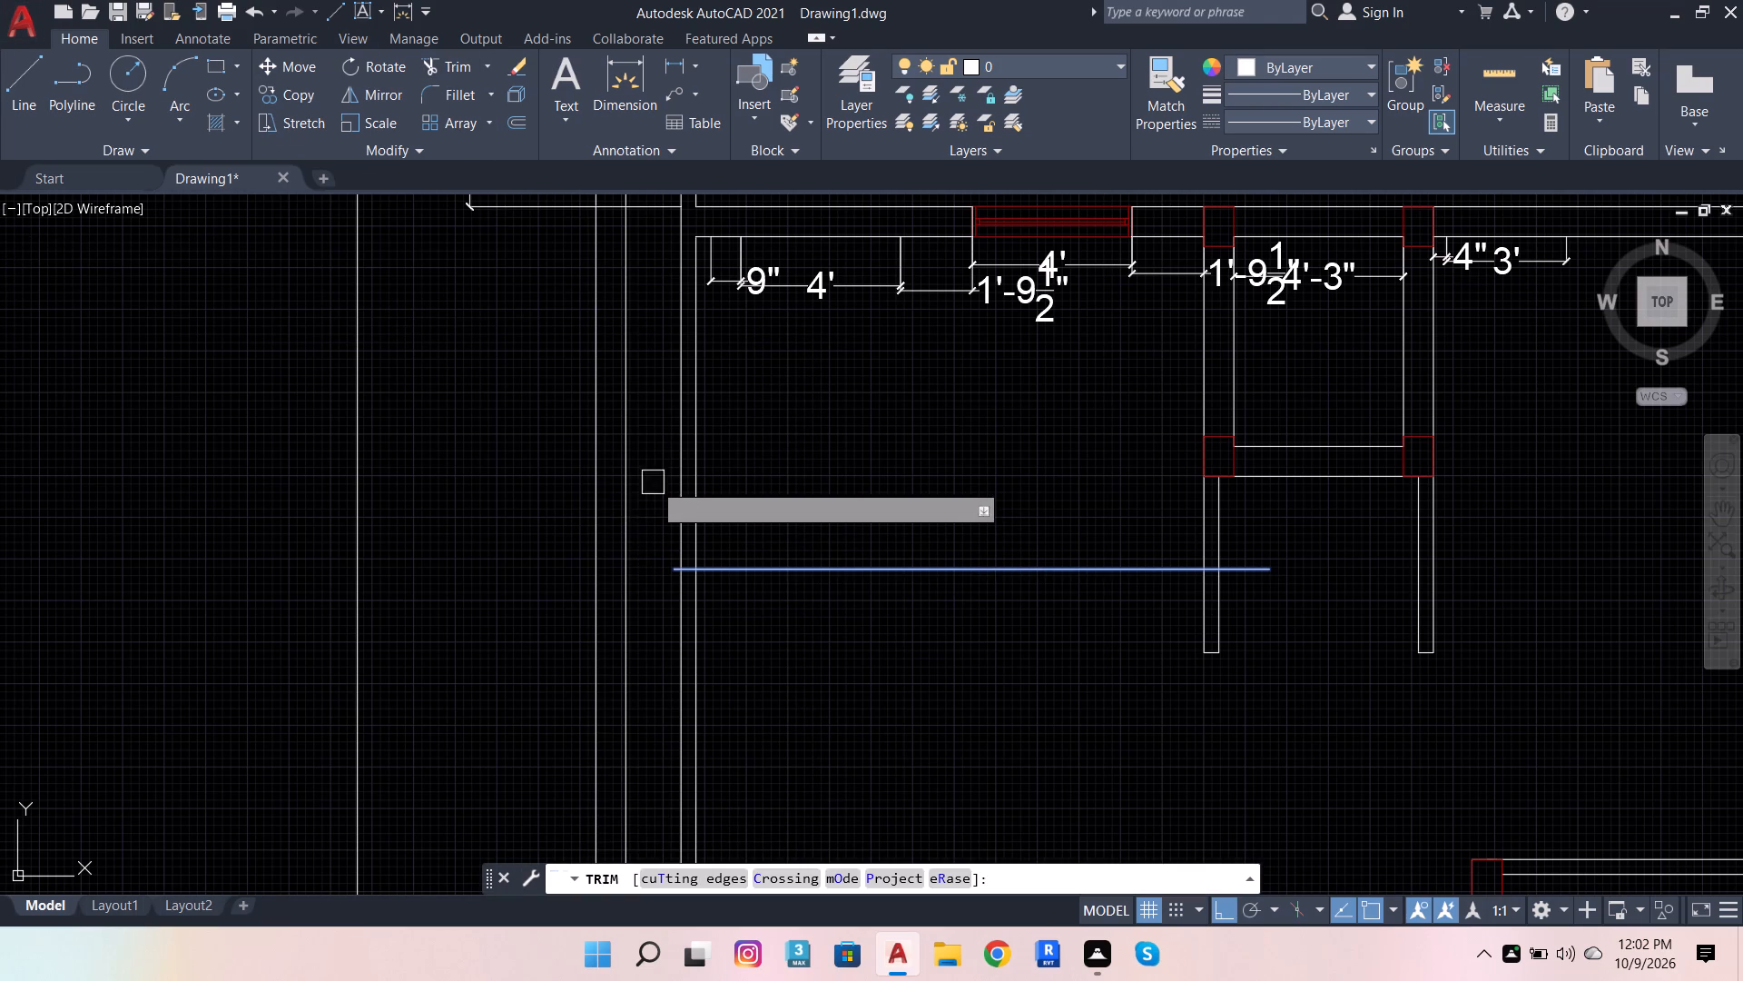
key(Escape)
Trim the horizontal line's overhanging ends at the left wall's outer face and the left stub wall's far face.
click(454, 69)
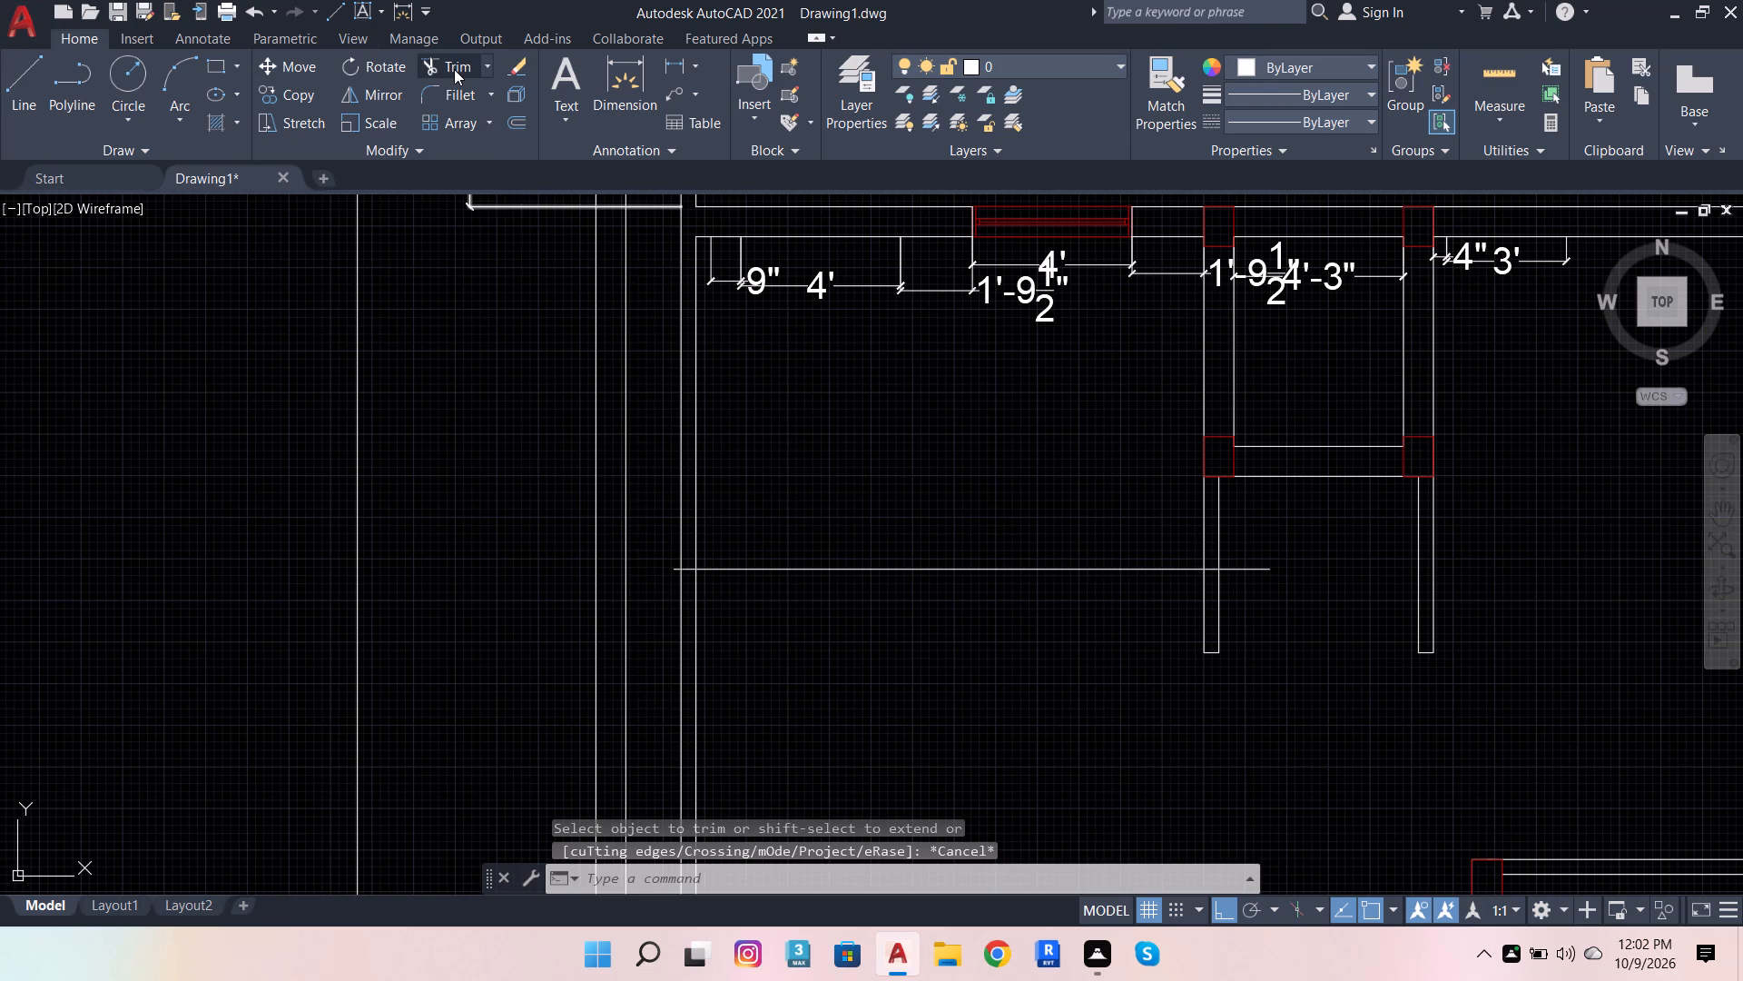
scroll(624, 529, up, 2)
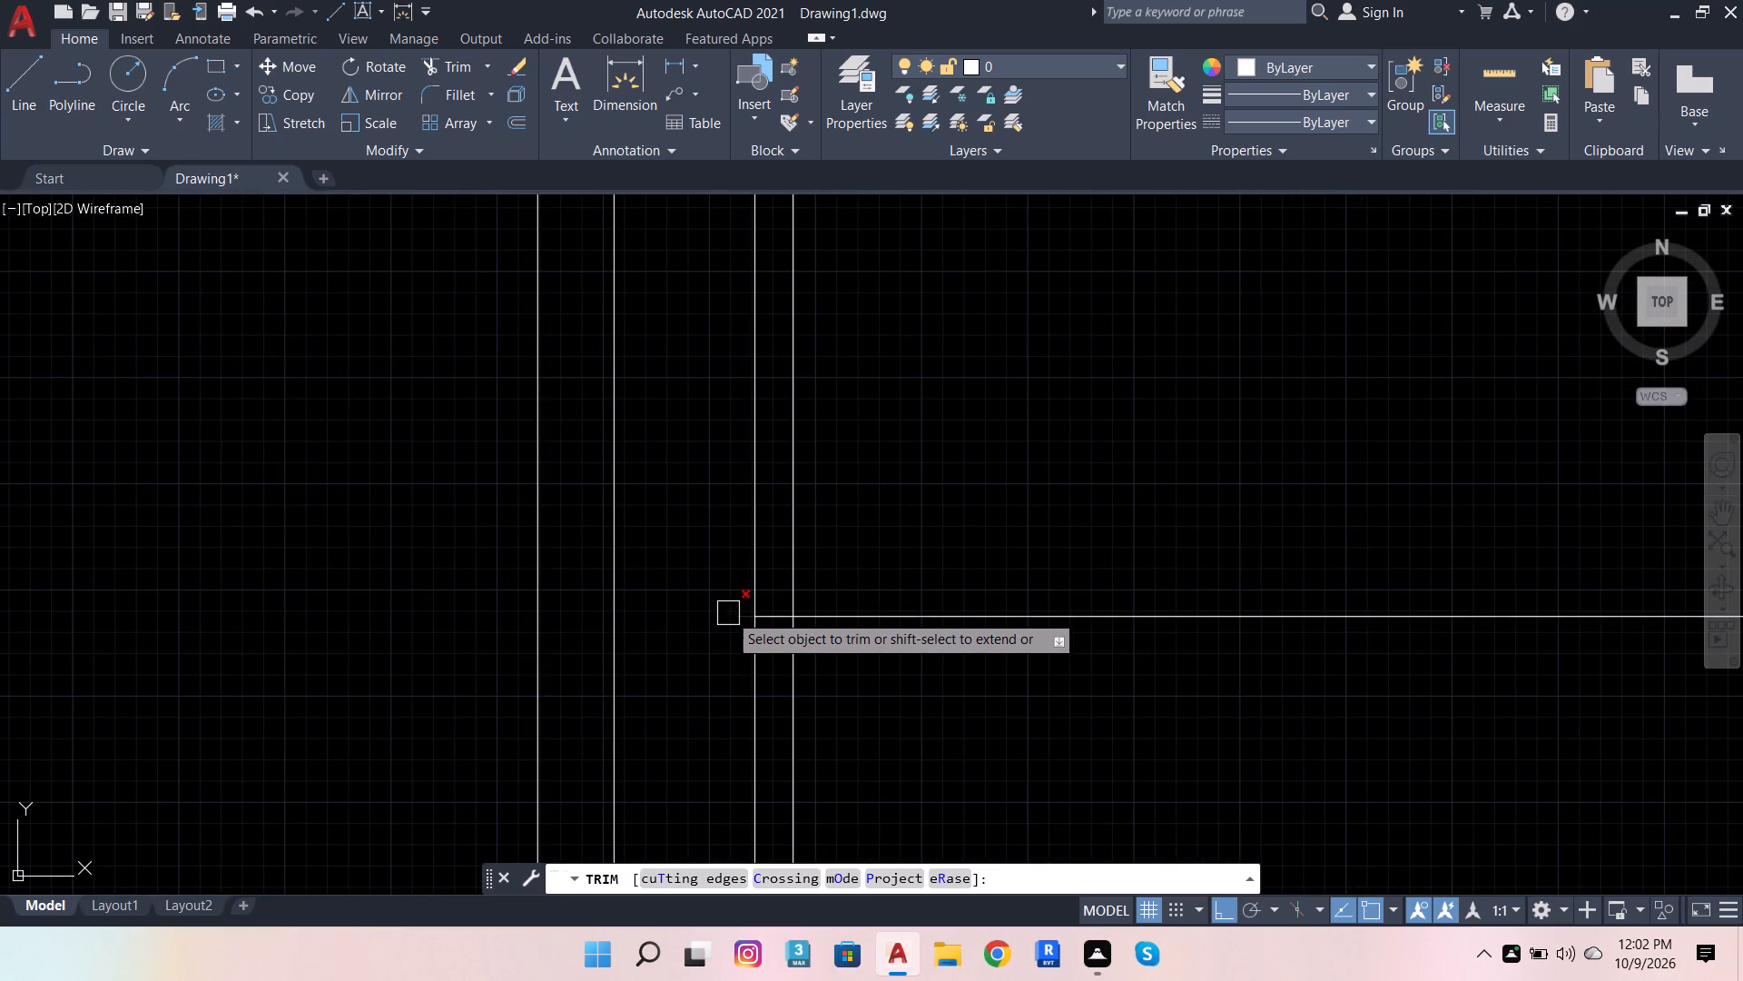
click(728, 613)
scroll(622, 590, down, 3)
scroll(1024, 587, up, 2)
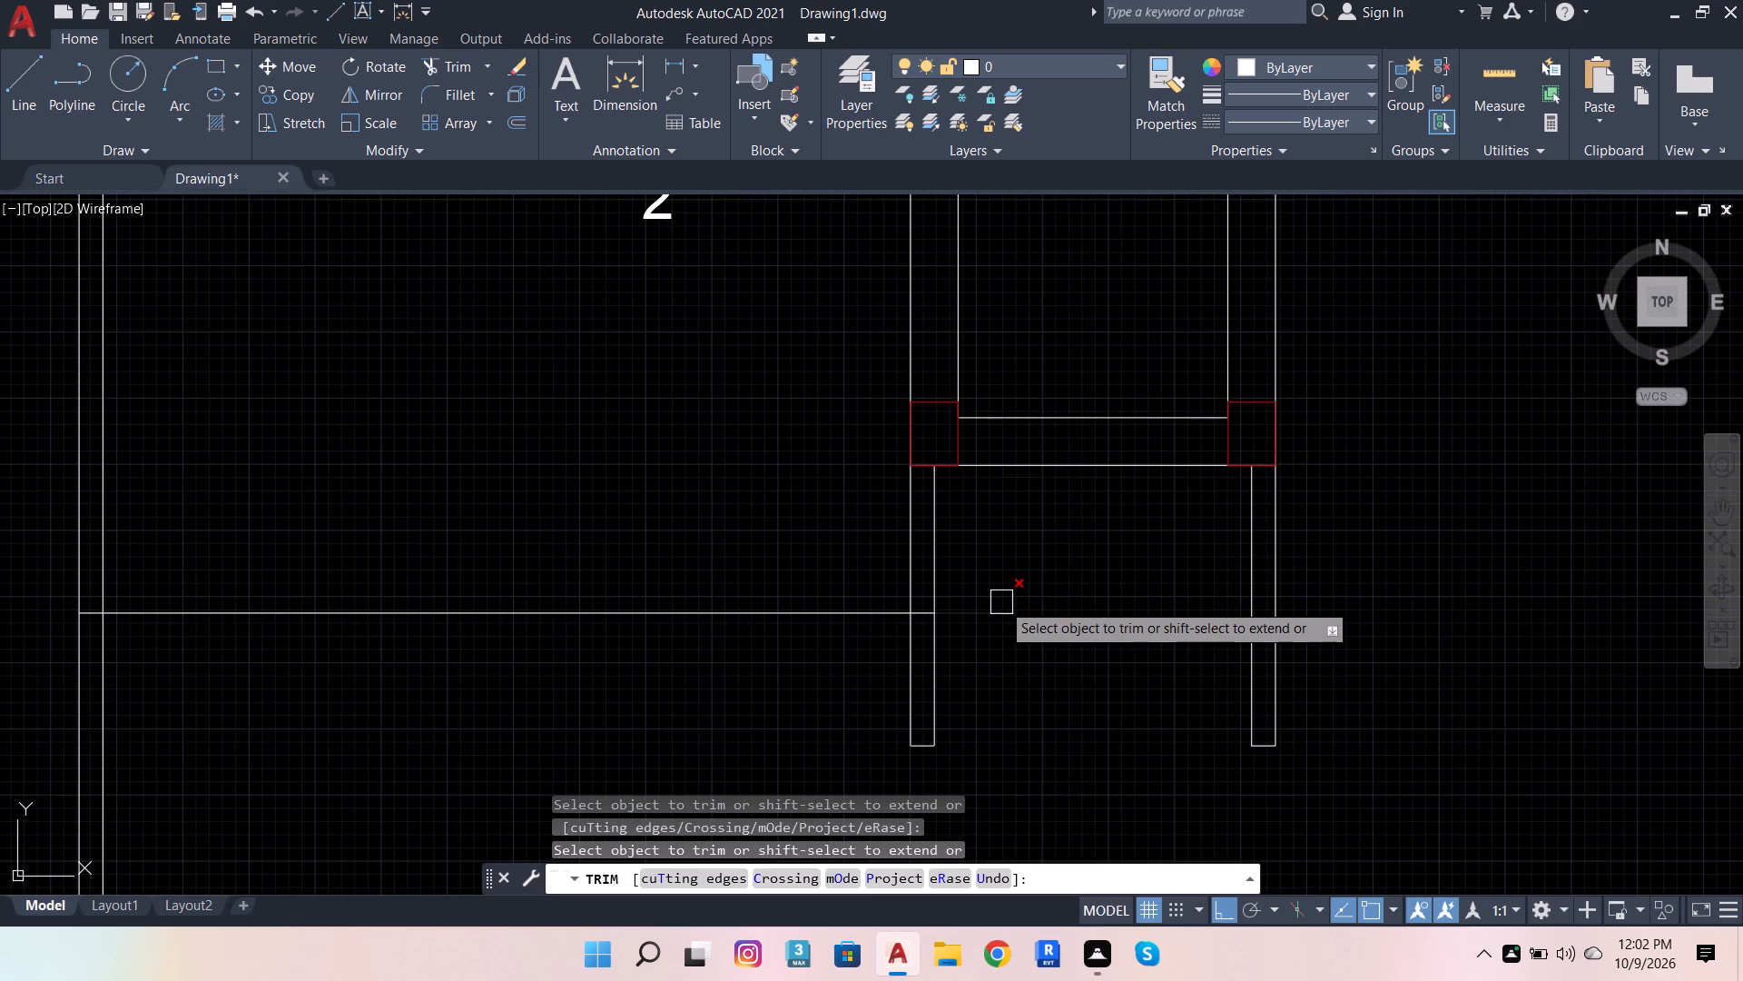
click(998, 609)
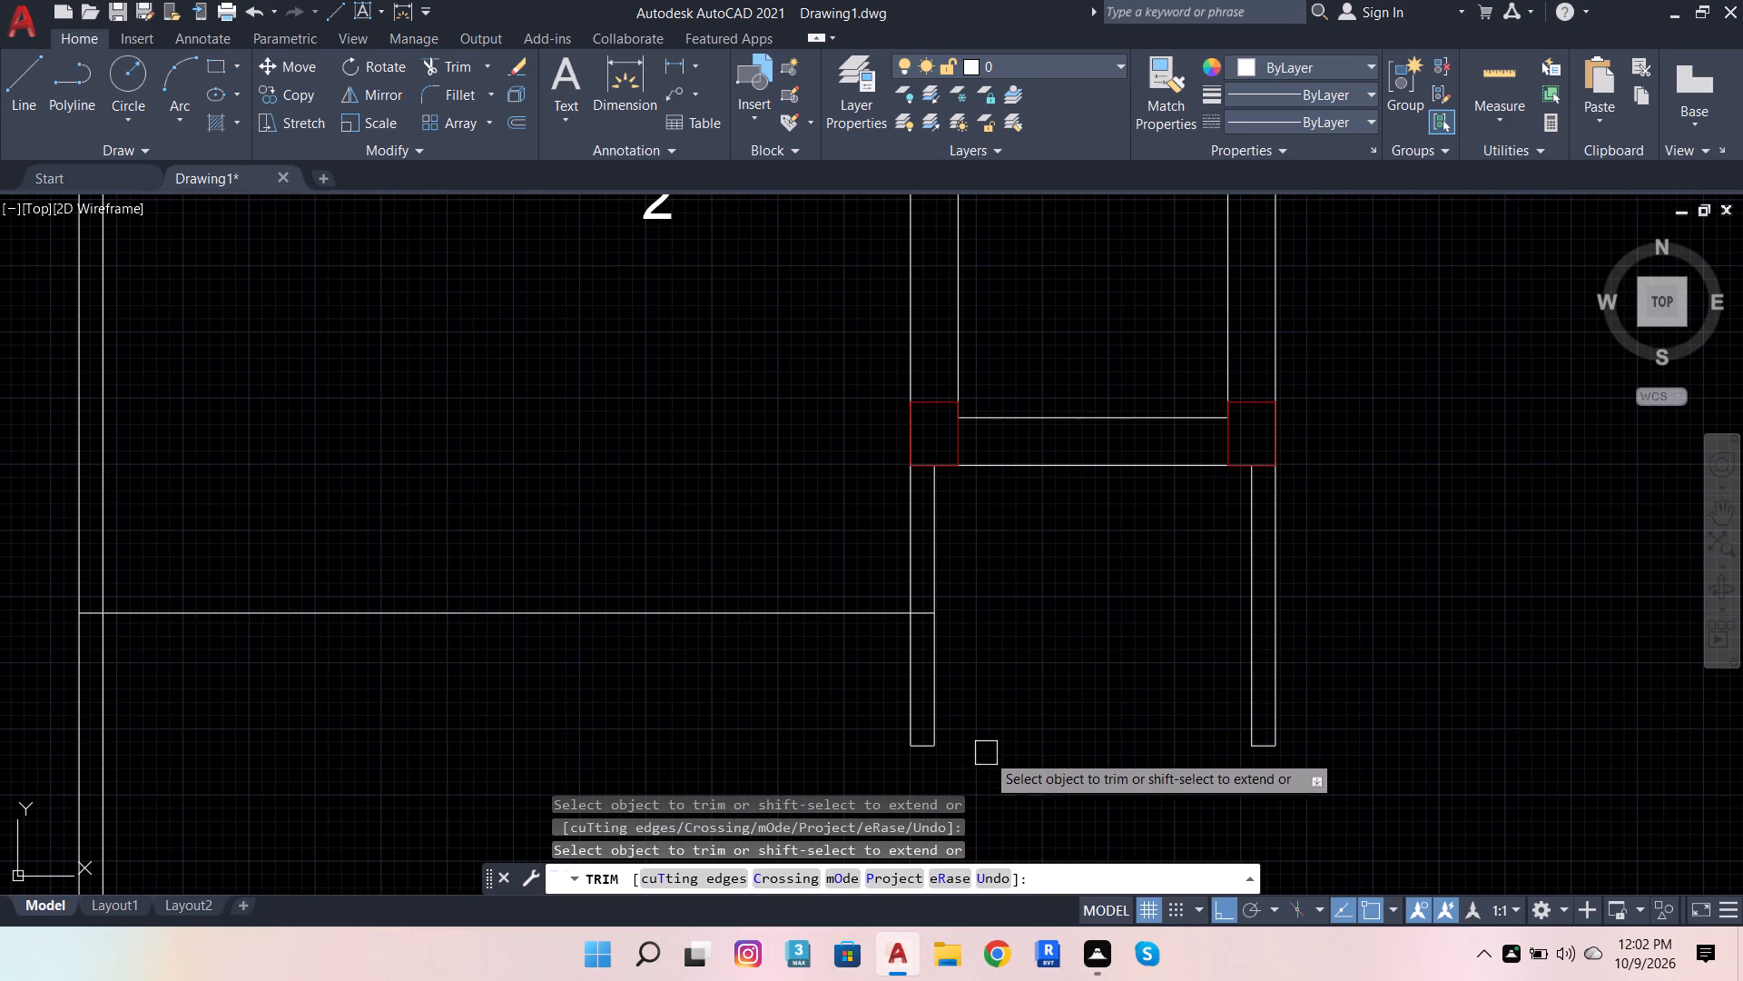
key(Escape)
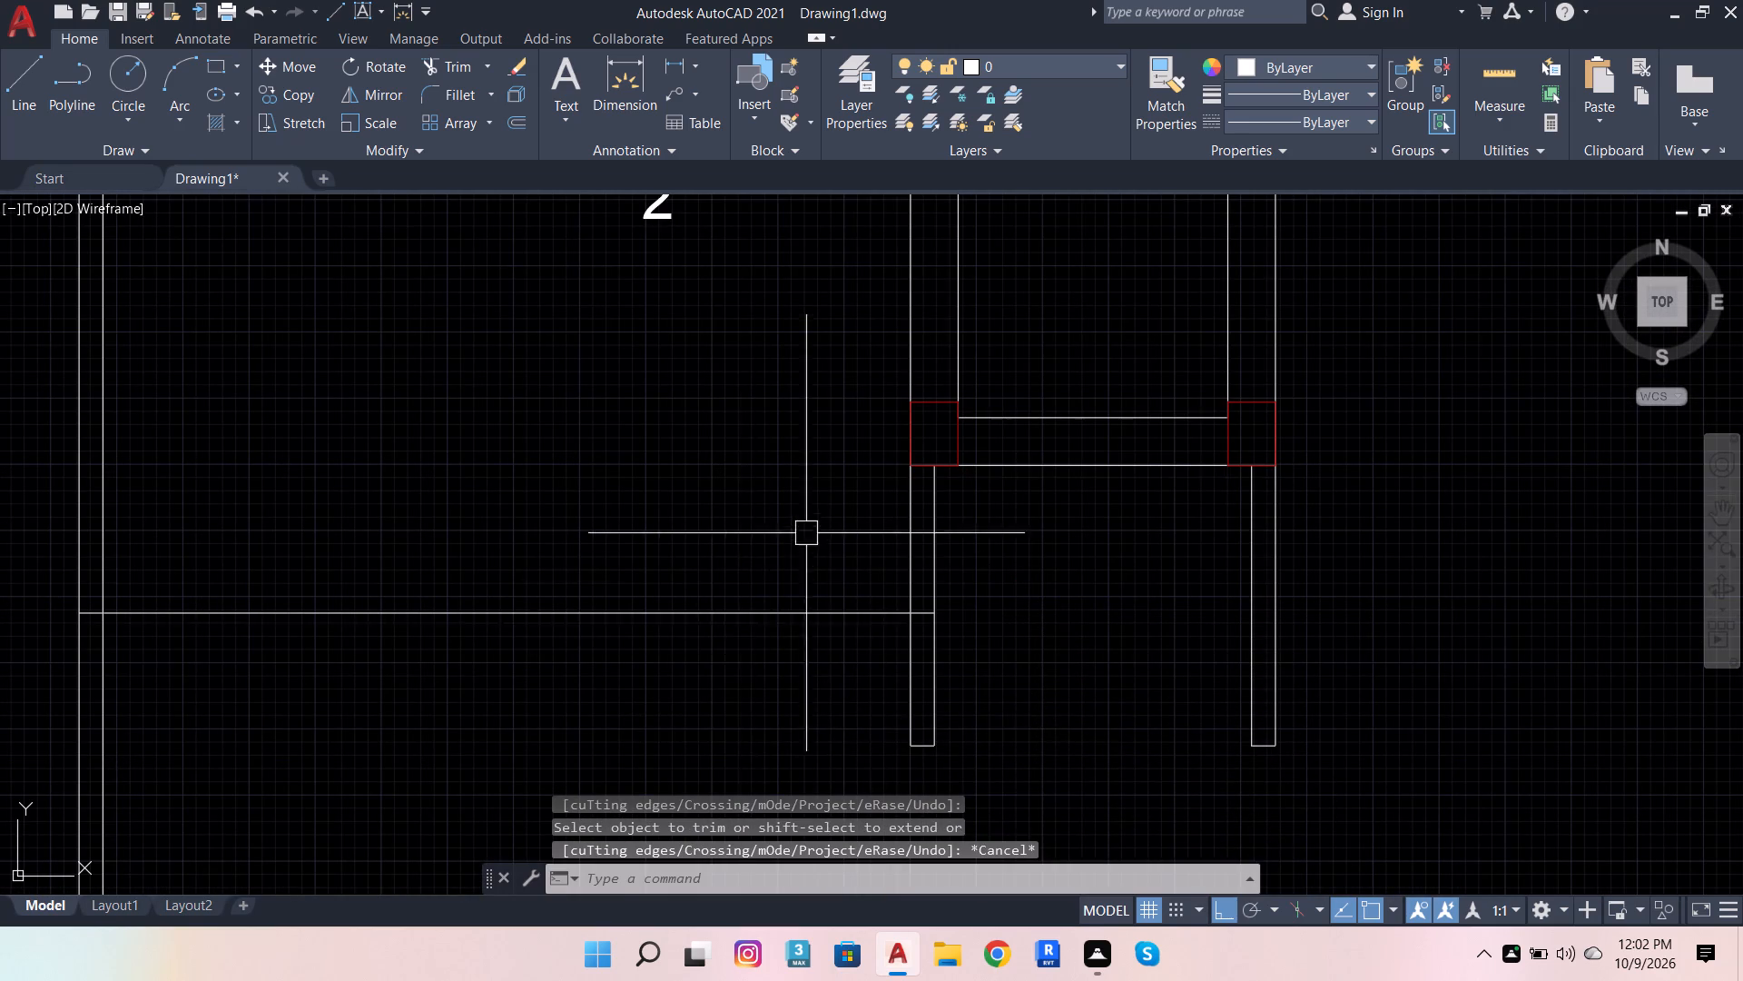
Trim the horizontal line's middle span between the walls, leaving only short segments across the left wall and the left stub wall.
scroll(809, 533, down, 2)
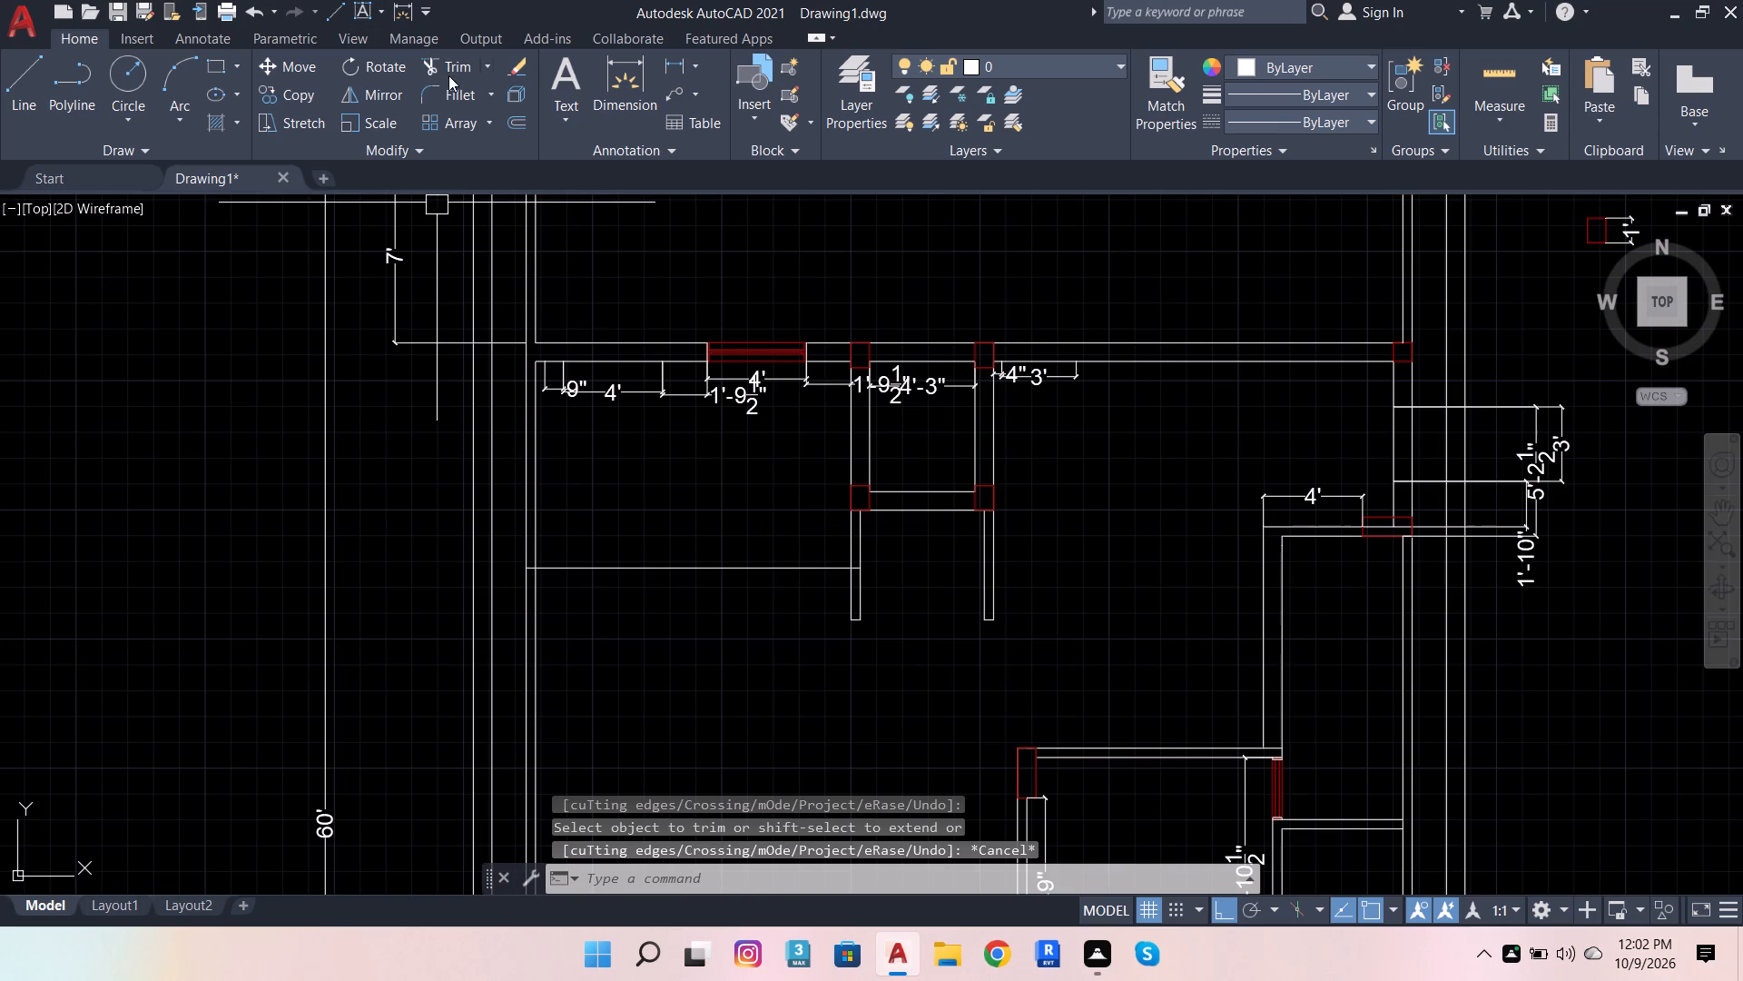
click(449, 66)
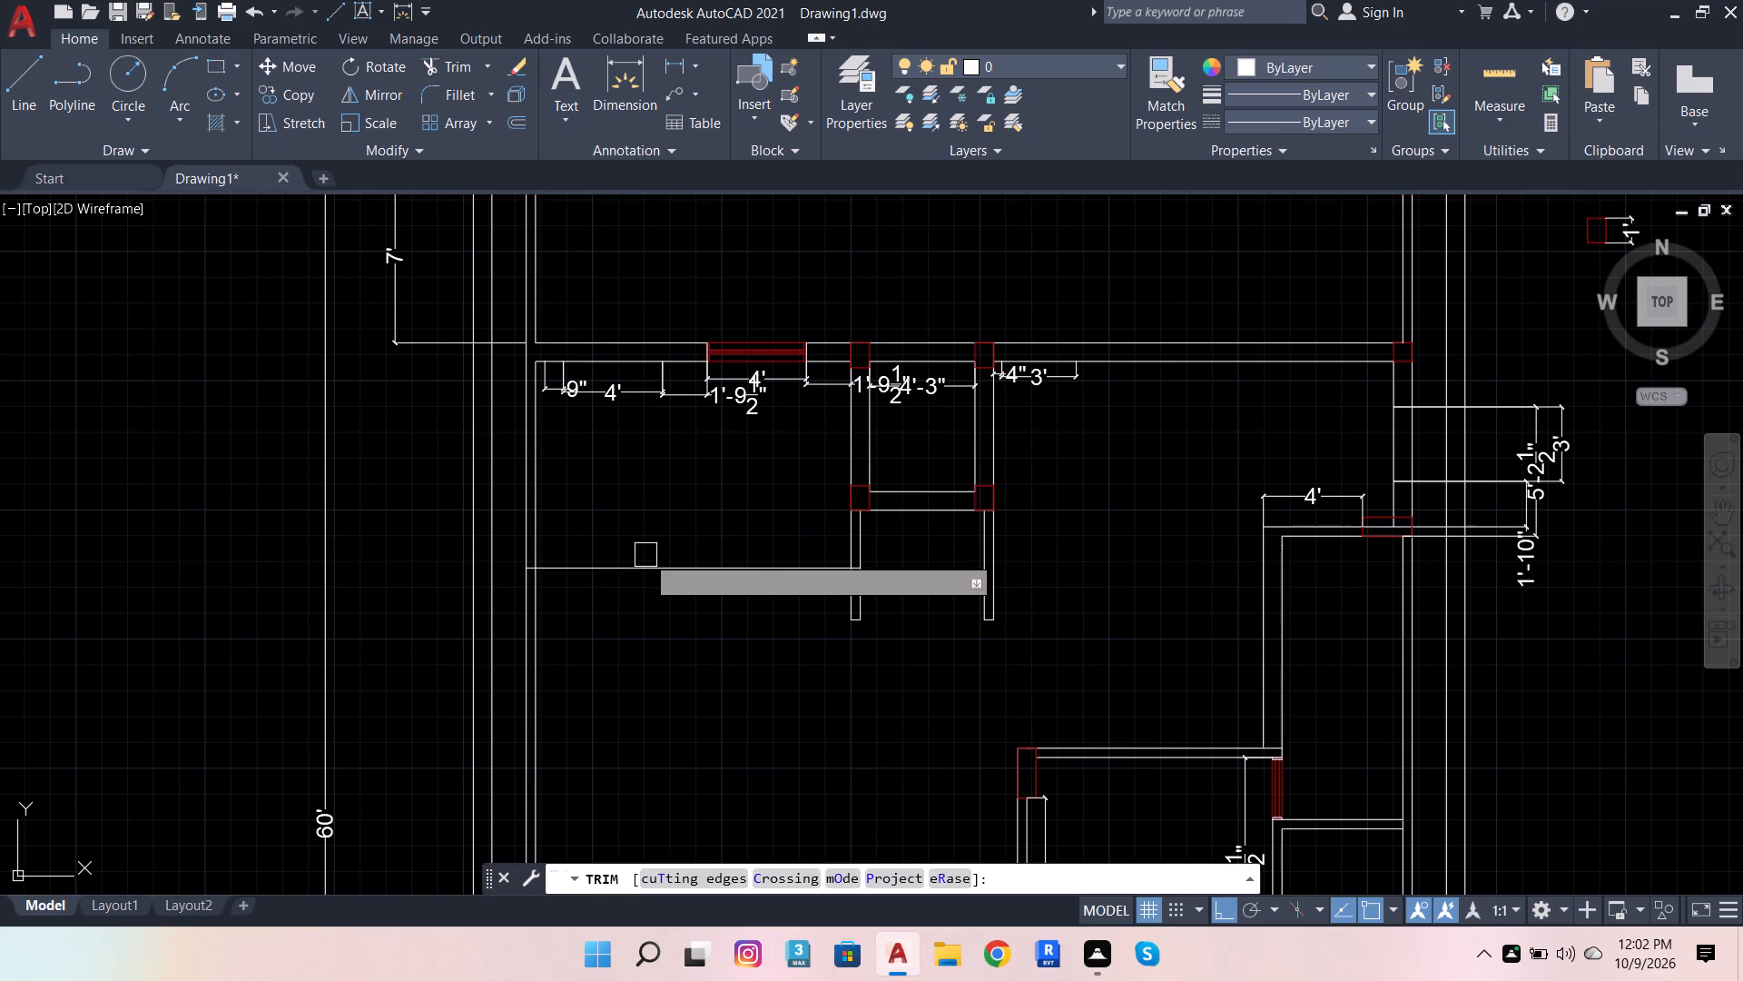
click(647, 557)
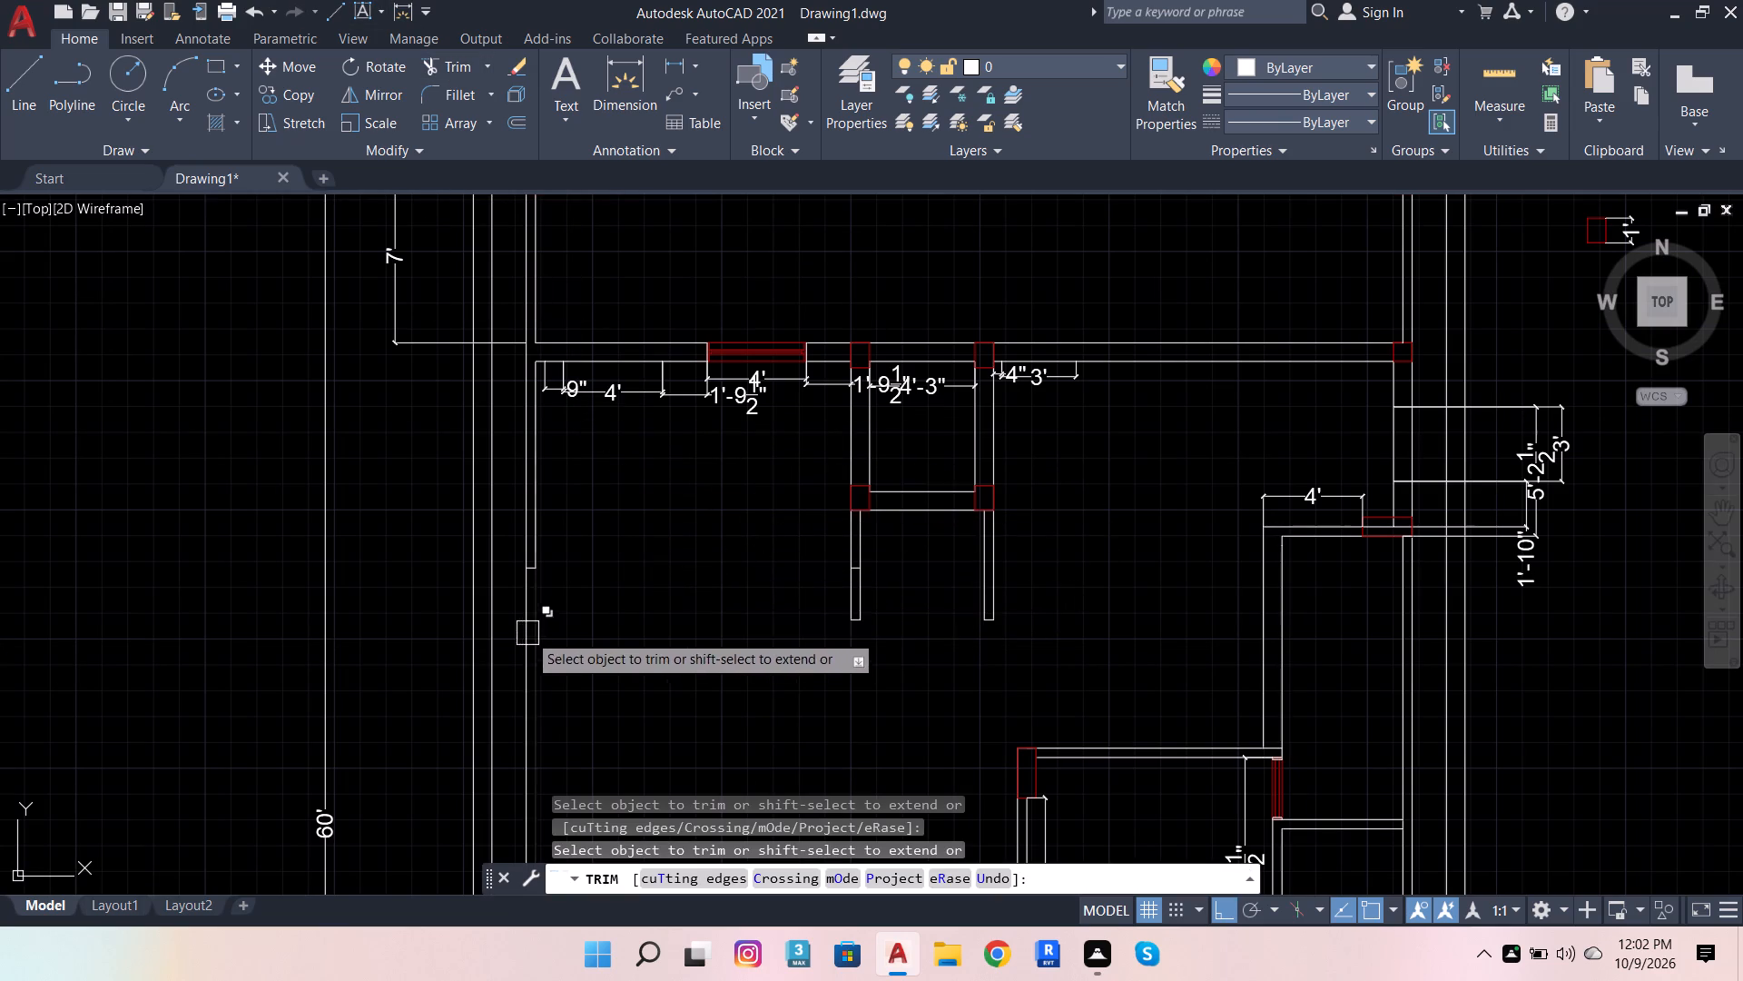
key(Escape)
scroll(546, 580, up, 4)
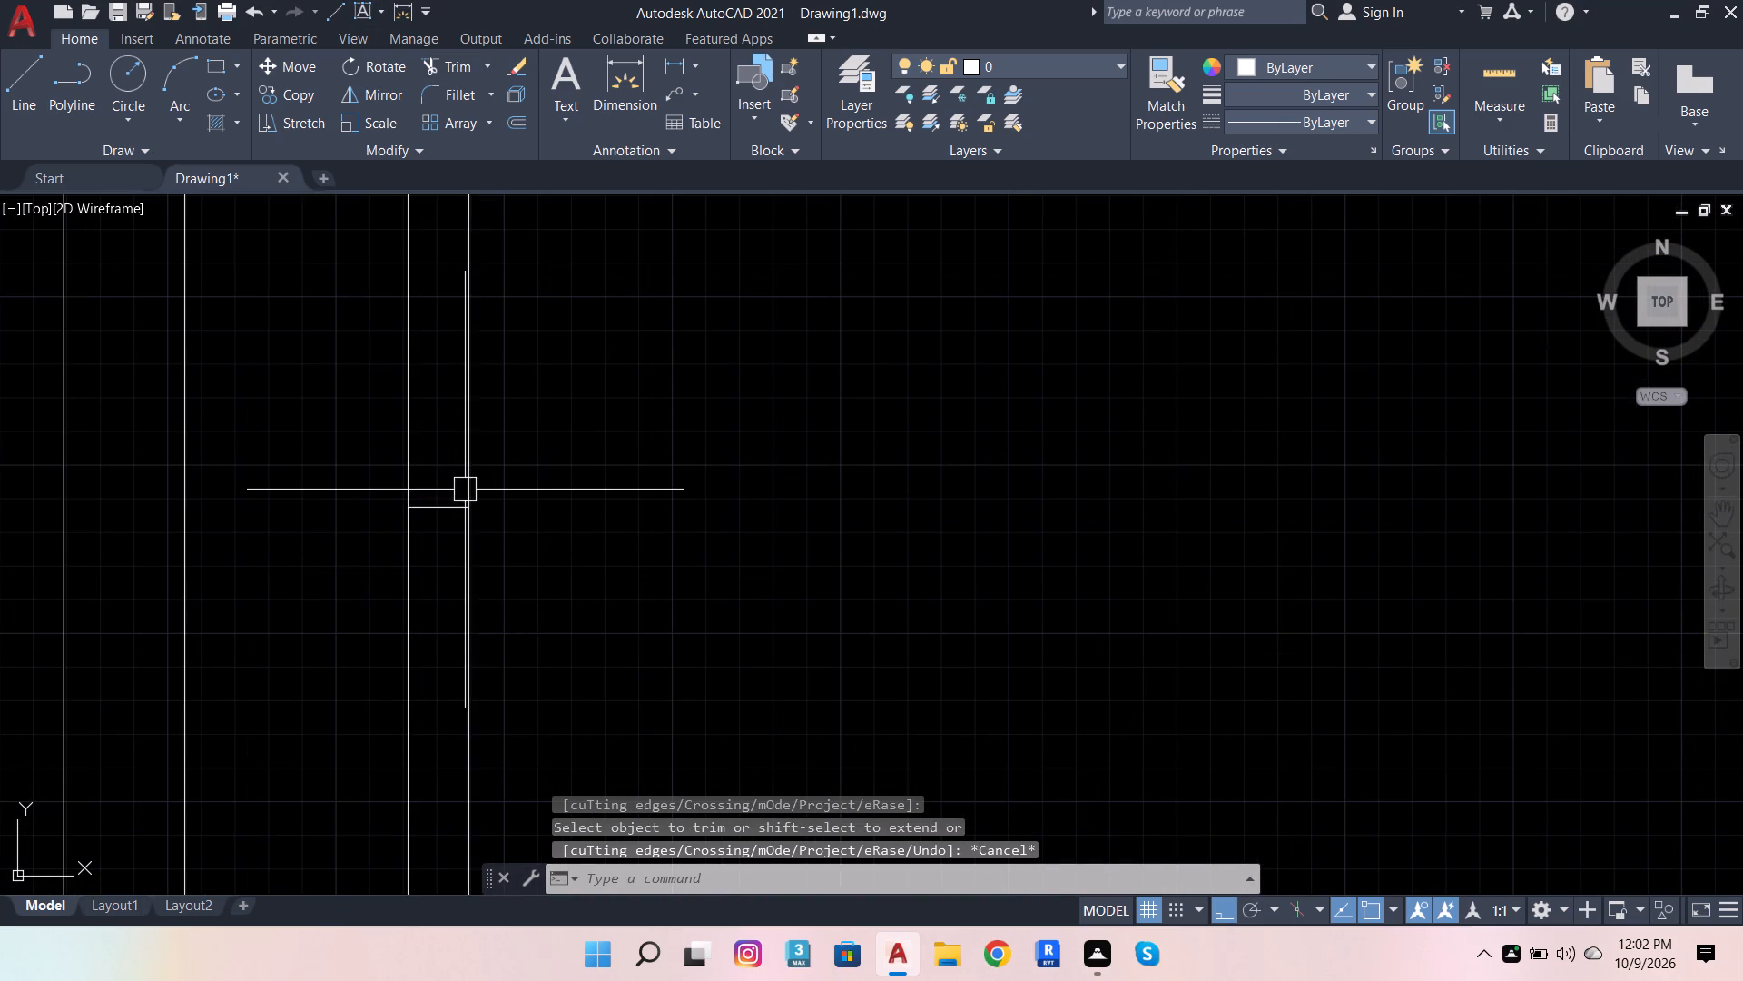
Undo the trim of the horizontal line's middle span between the left wall and the left stub wall.
key(ctrl+z)
key(Escape)
scroll(567, 570, up, 1)
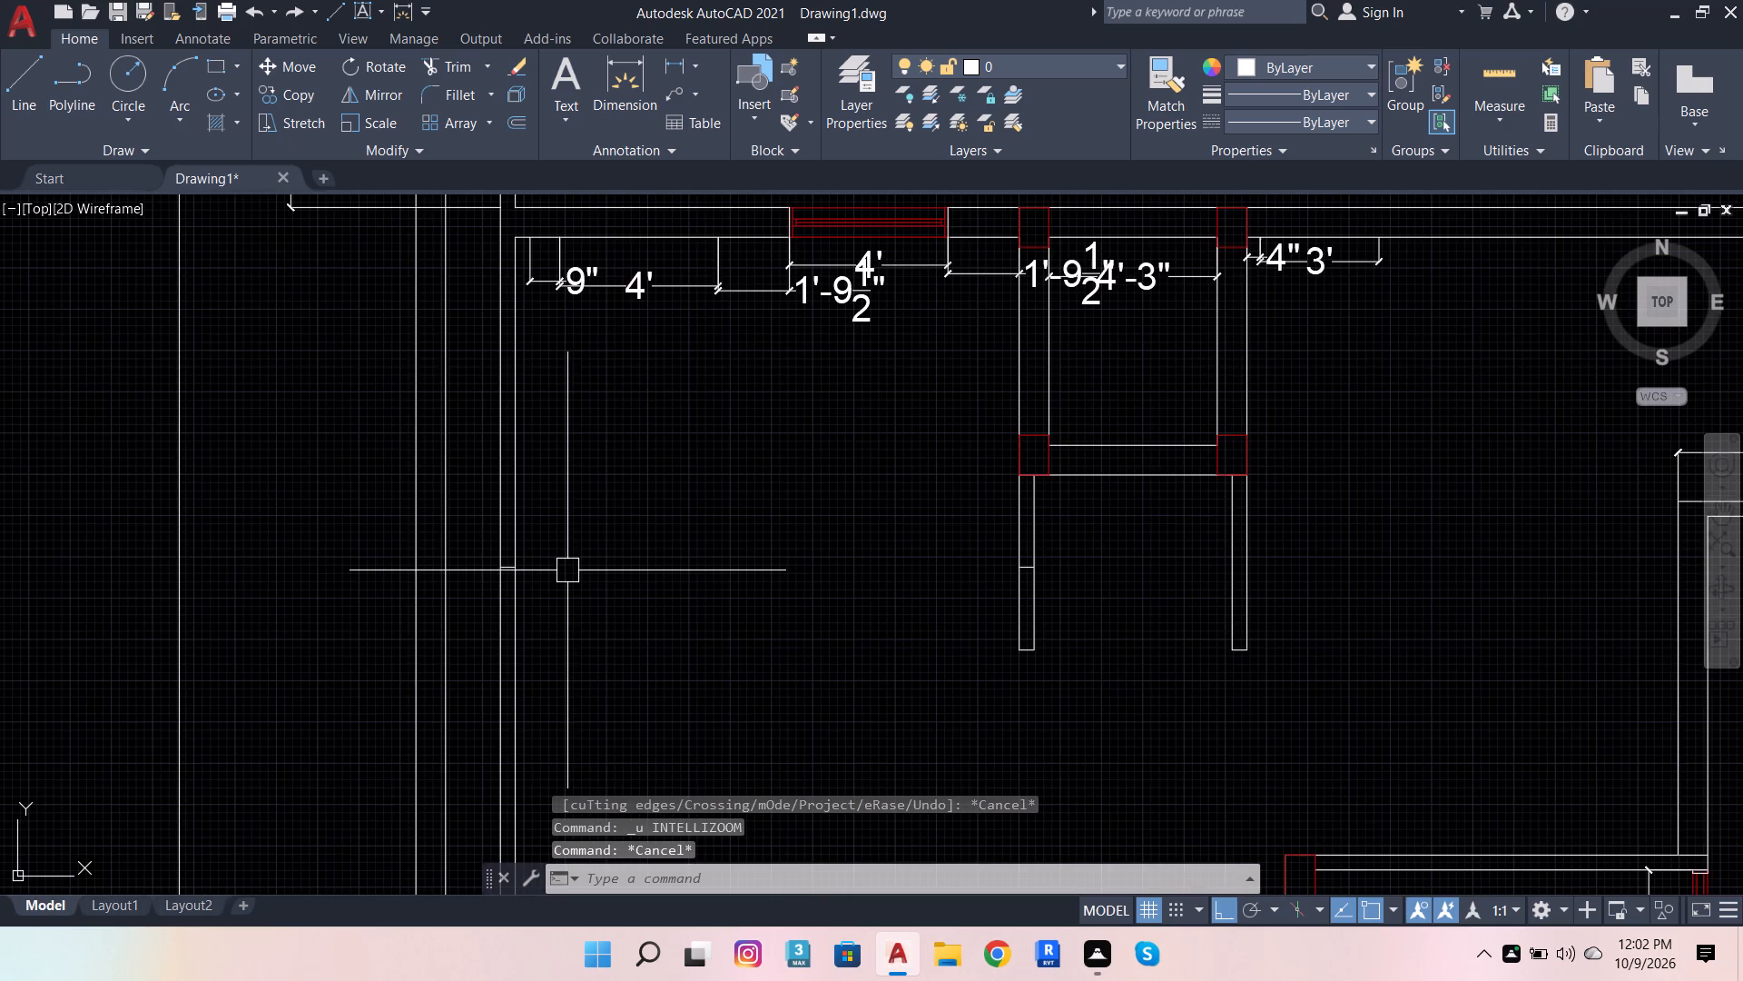
key(ctrl+z)
key(ctrl+z)
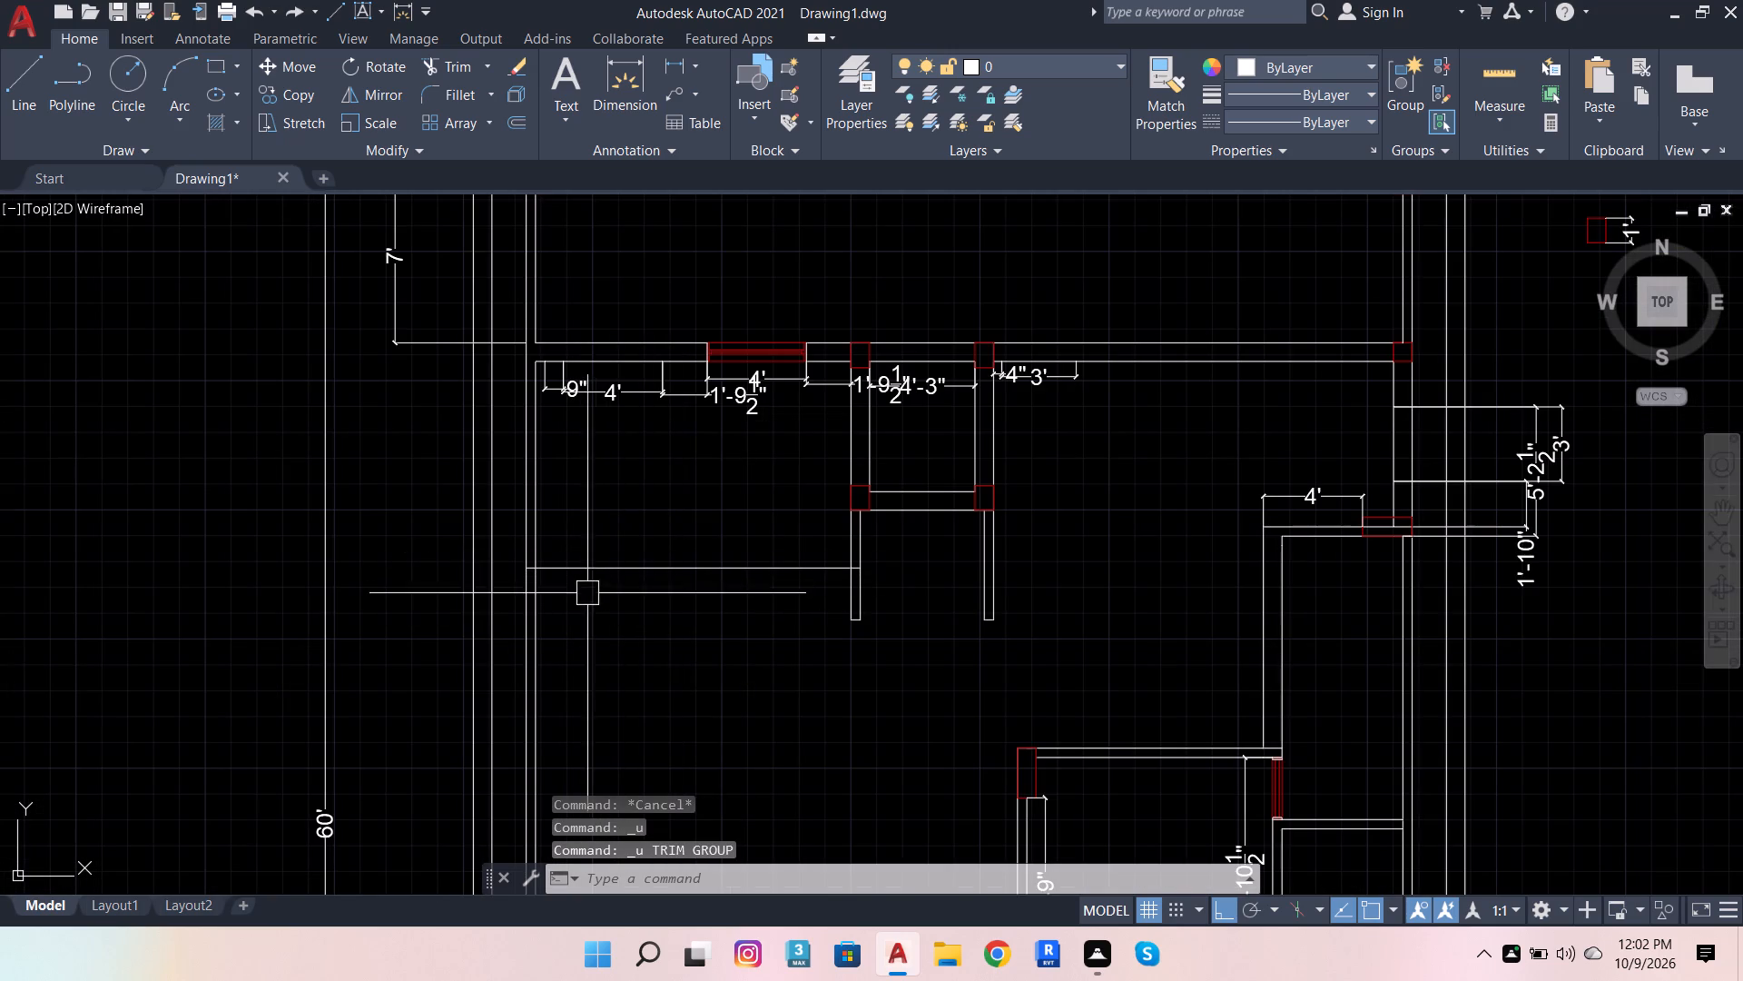
key(Escape)
Offset the horizontal line 3' to both sides, once above and once below it.
click(615, 574)
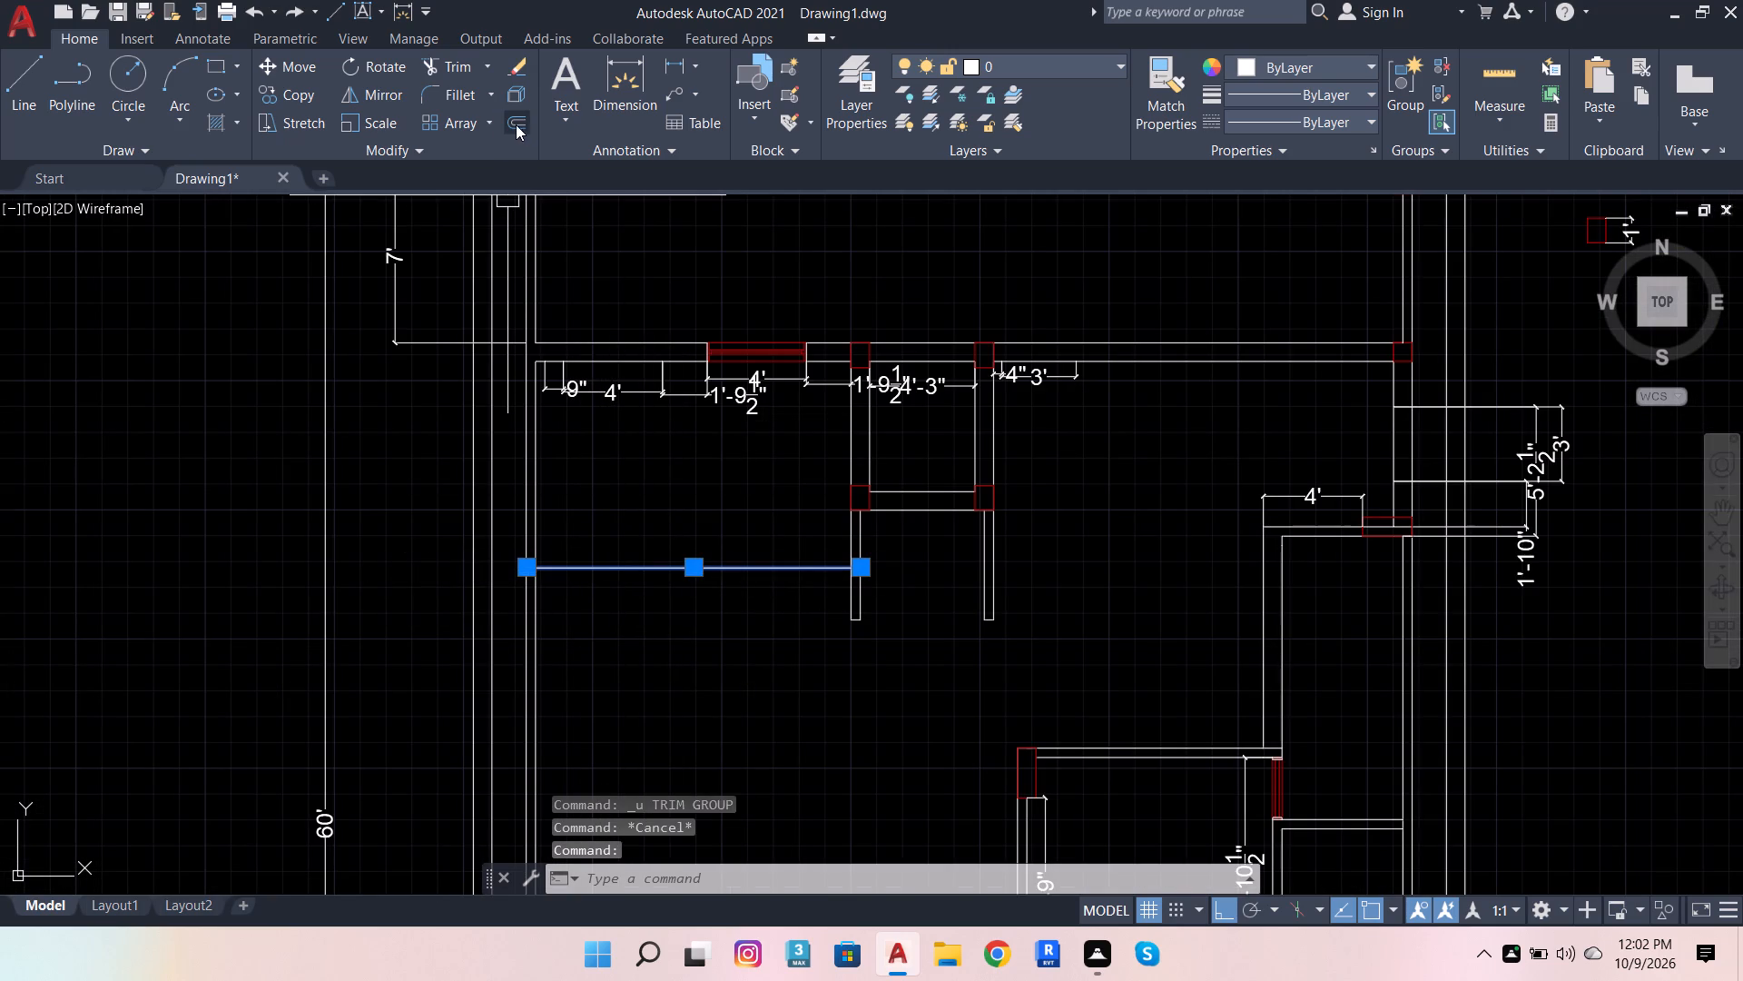
click(516, 122)
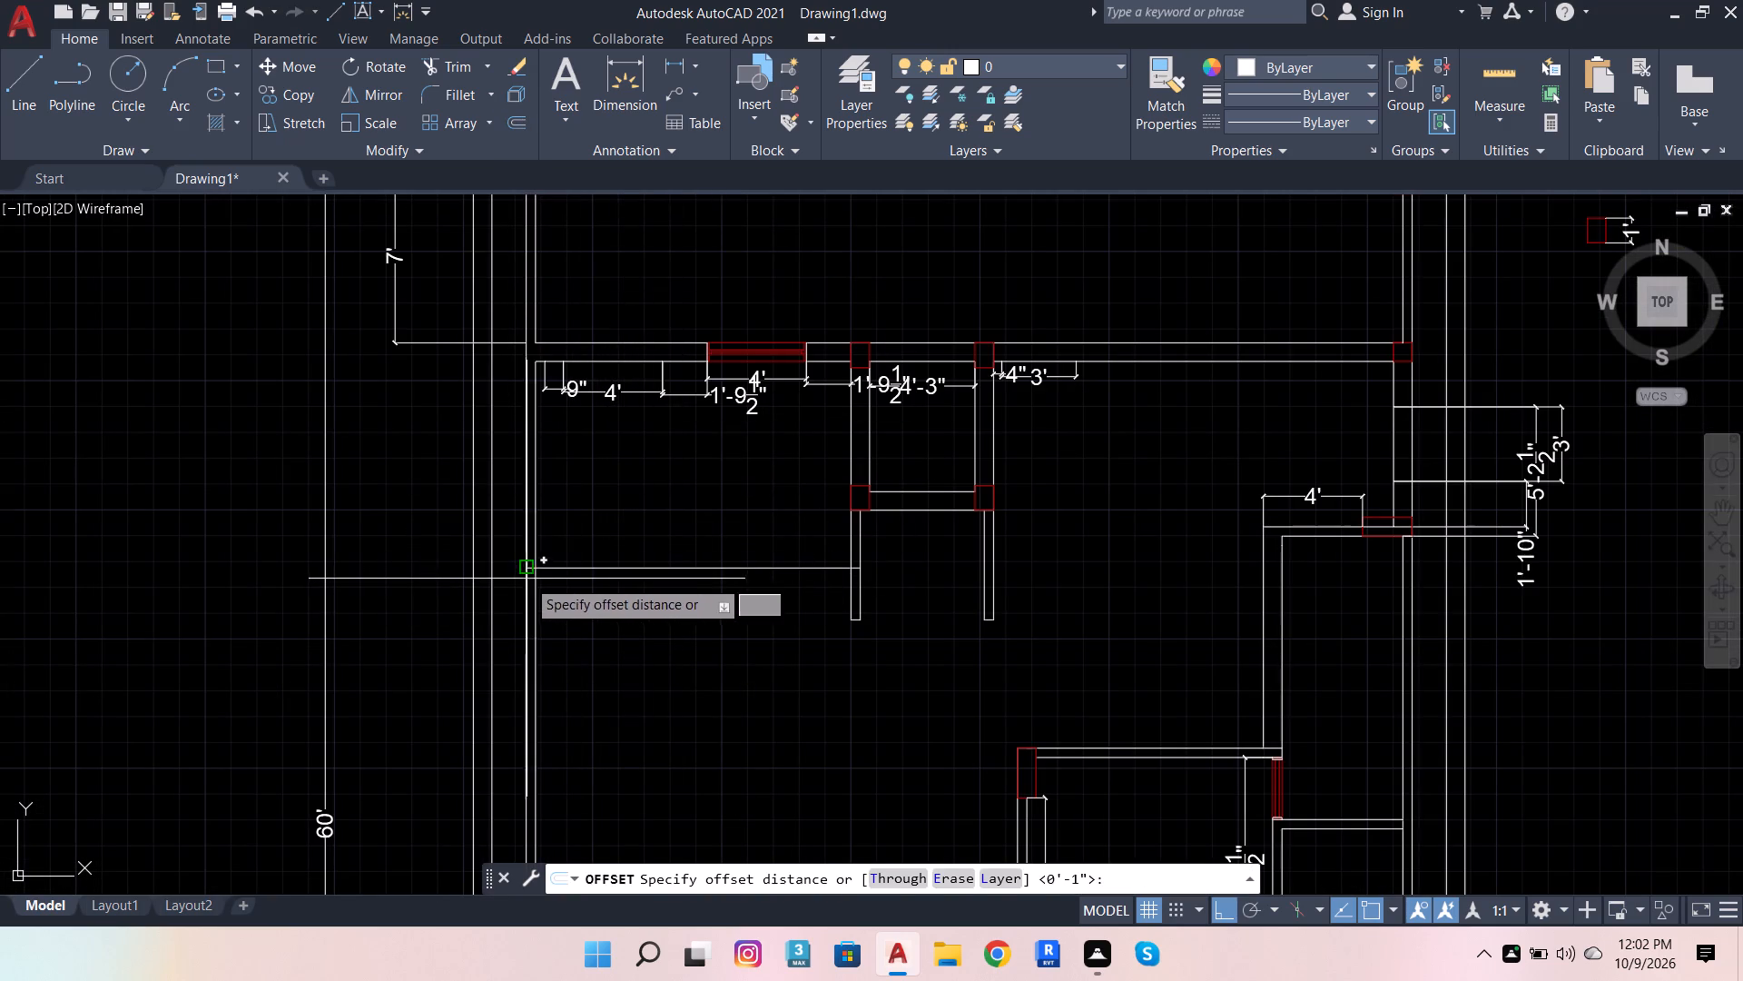
click(526, 565)
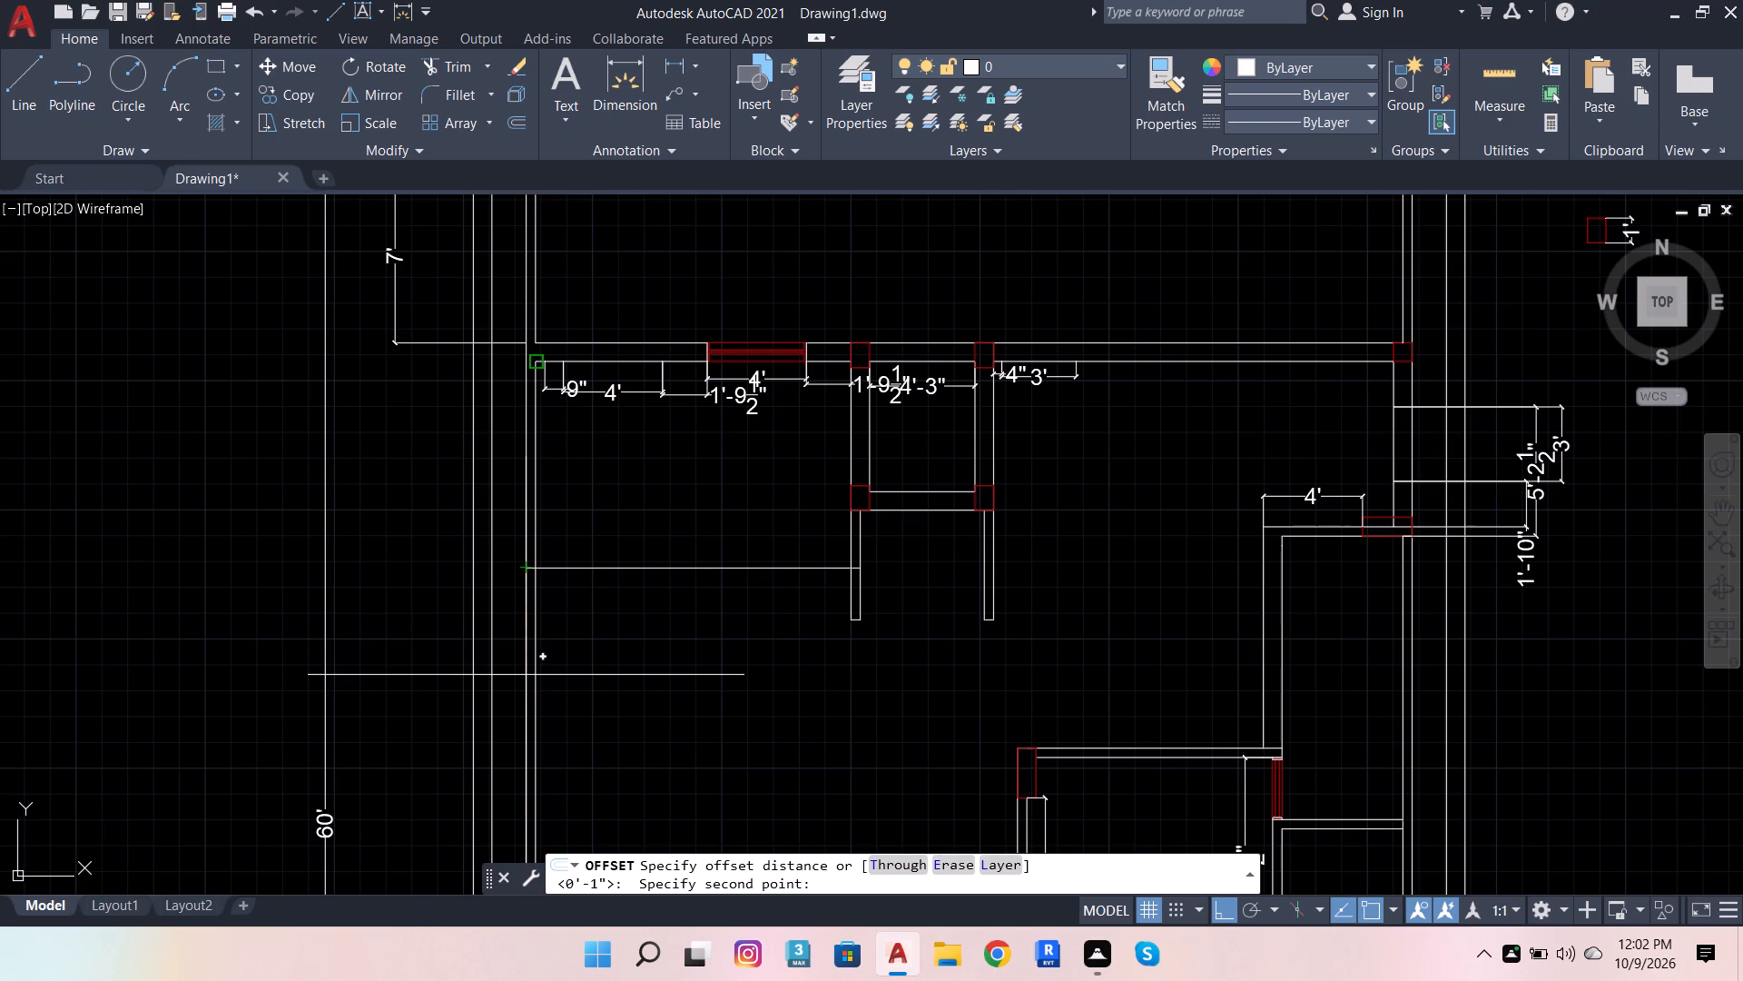
text(3')
key(Return)
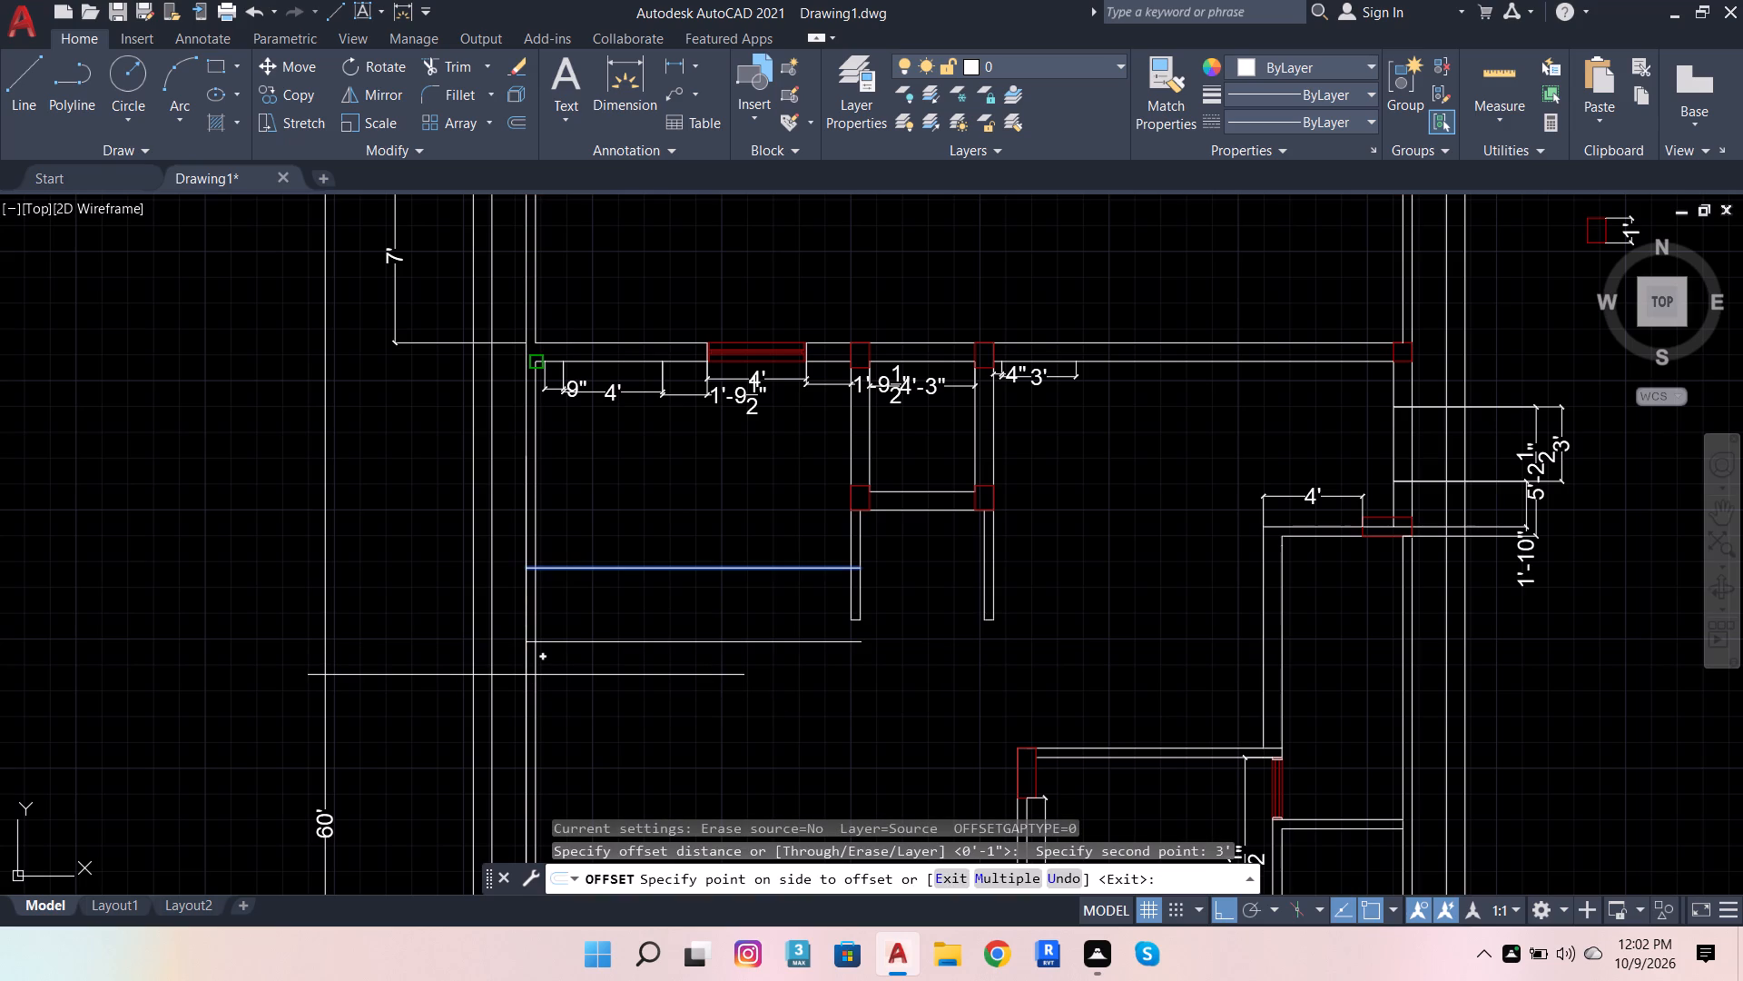
click(526, 675)
click(663, 565)
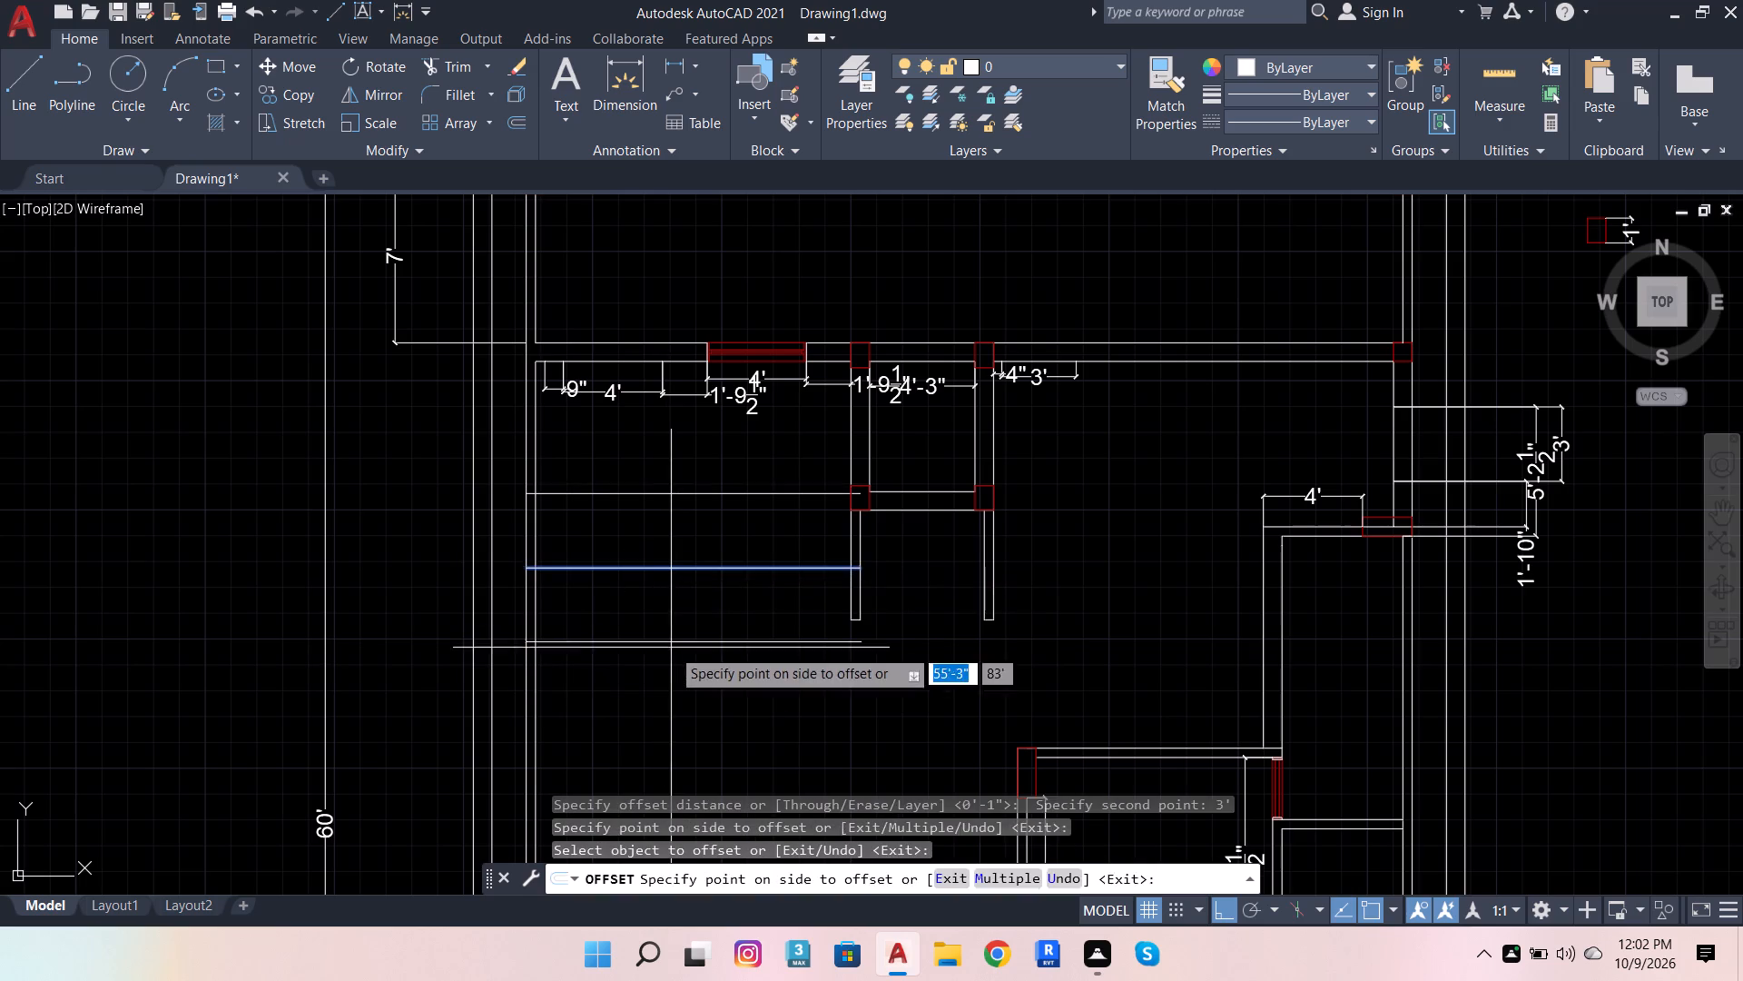
click(671, 648)
key(Escape)
key(Escape)
key(Escape)
key(Escape)
key(Escape)
key(Escape)
key(Escape)
key(Escape)
key(Escape)
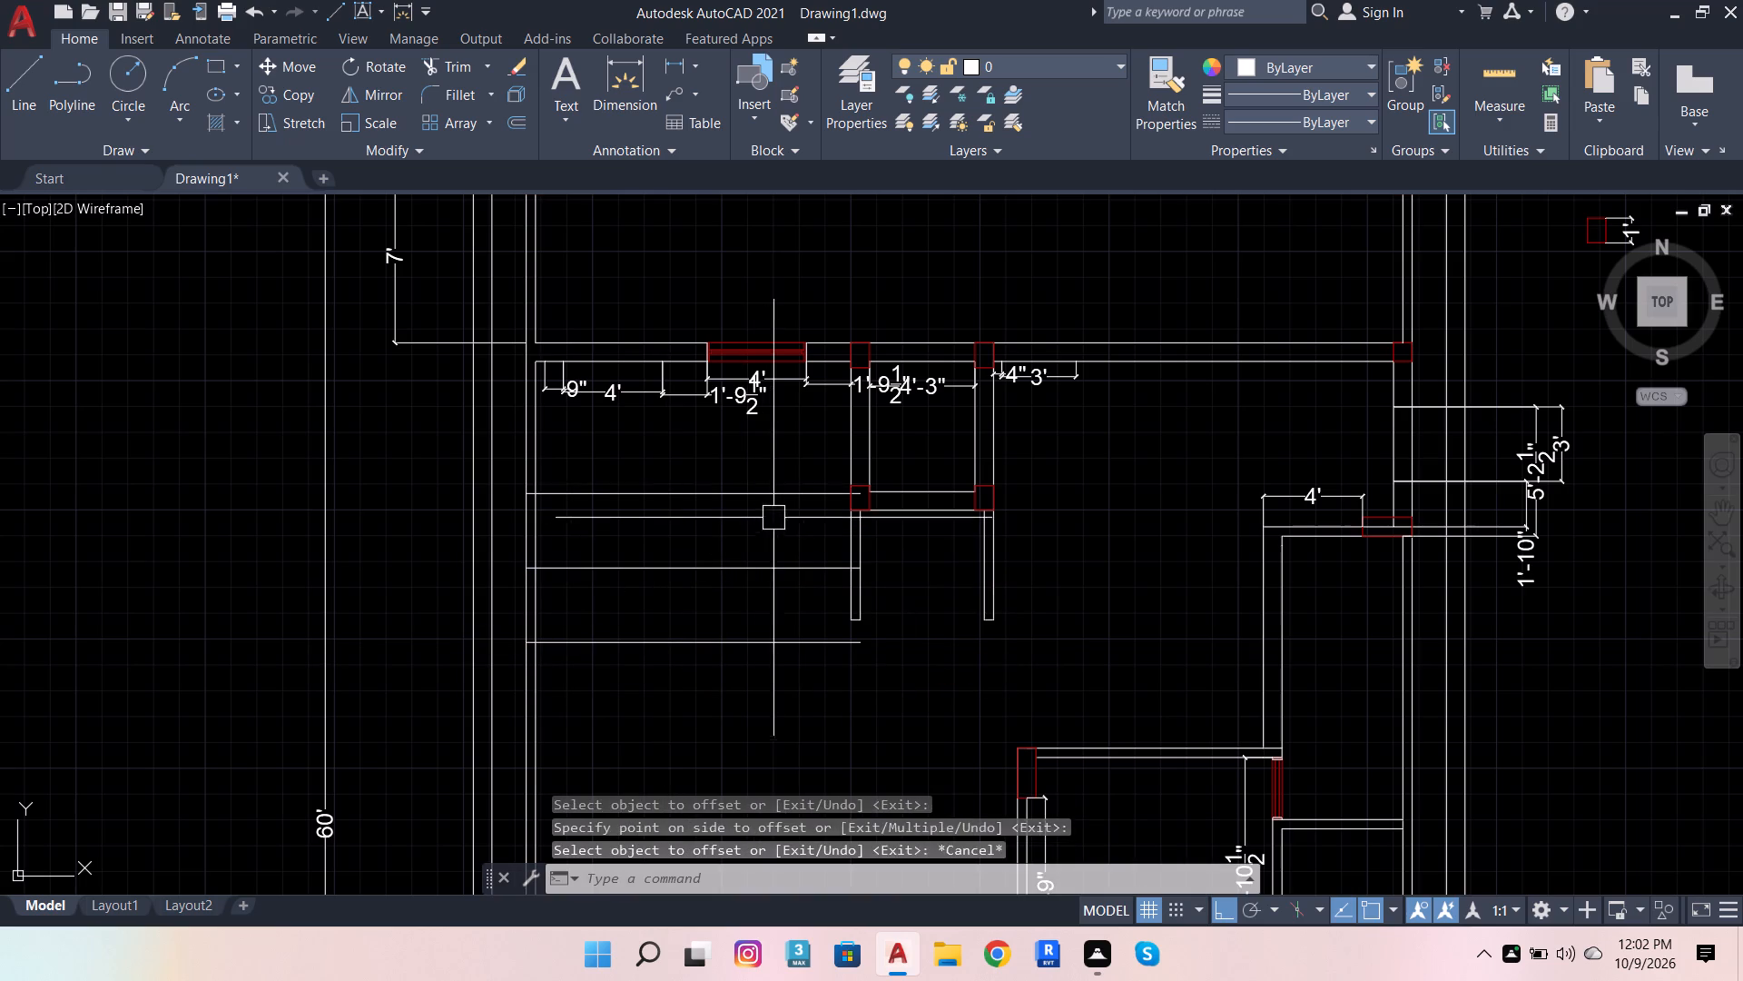
Delete the offset copy above the original horizontal line.
click(801, 498)
key(Delete)
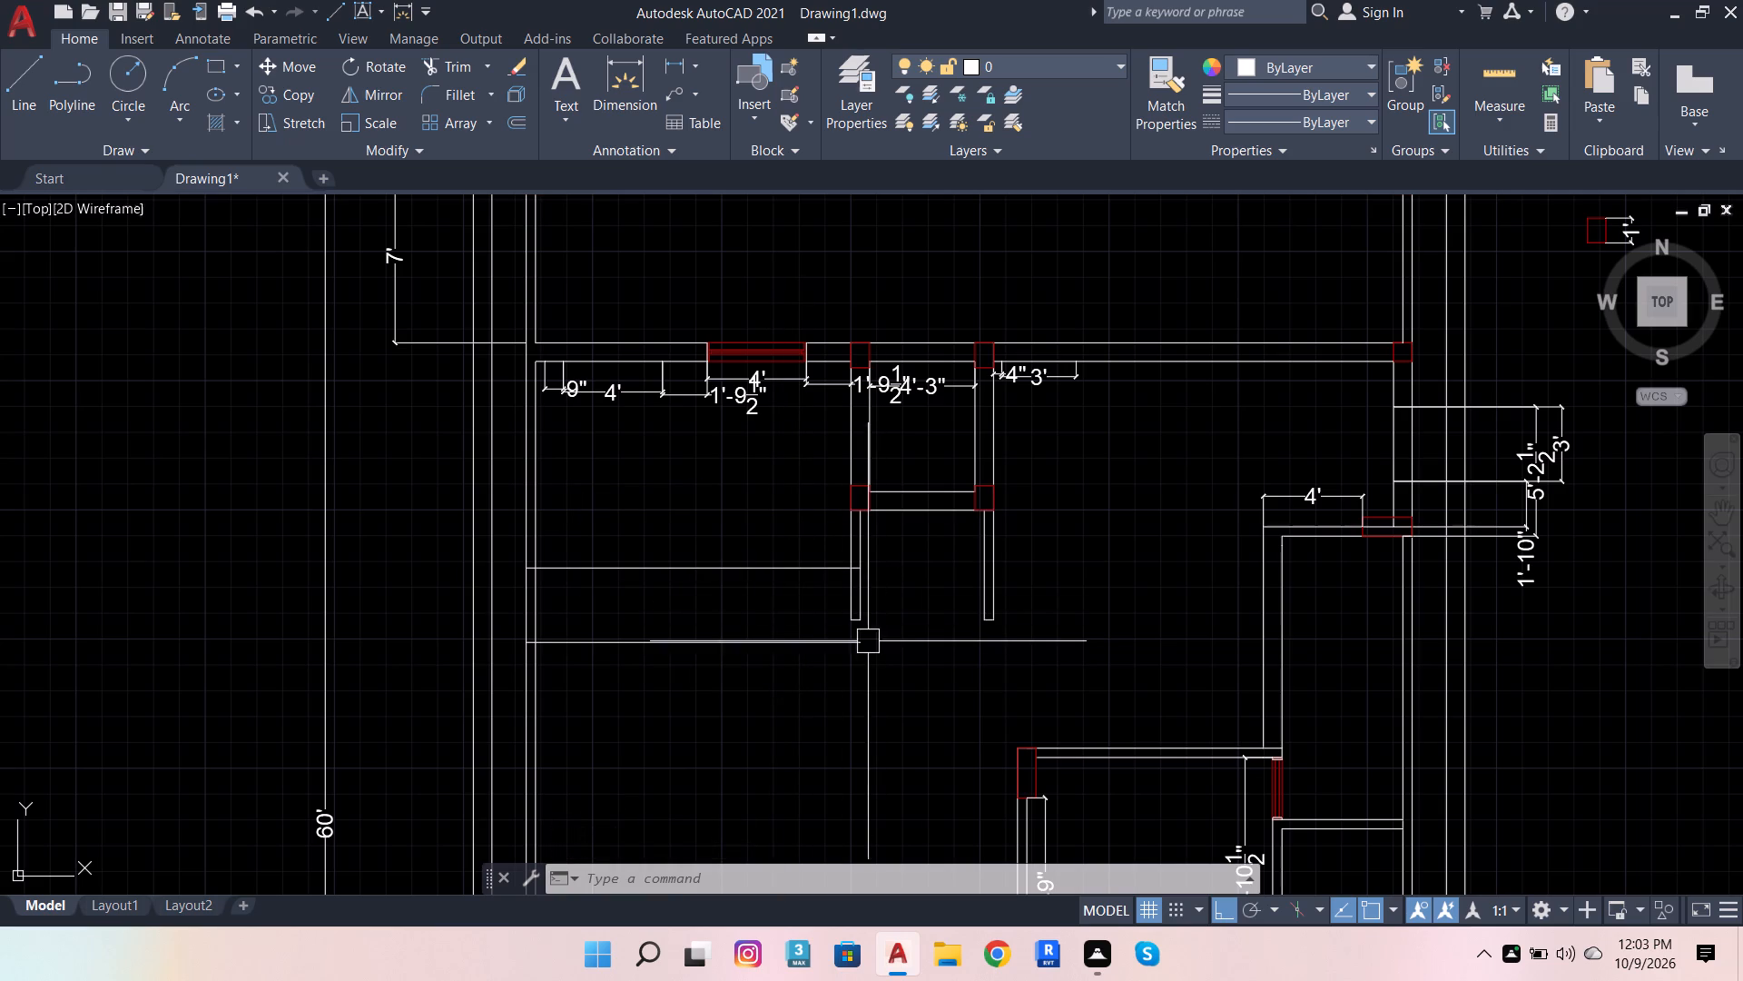
Offset the lower horizontal line 5' downward.
click(525, 123)
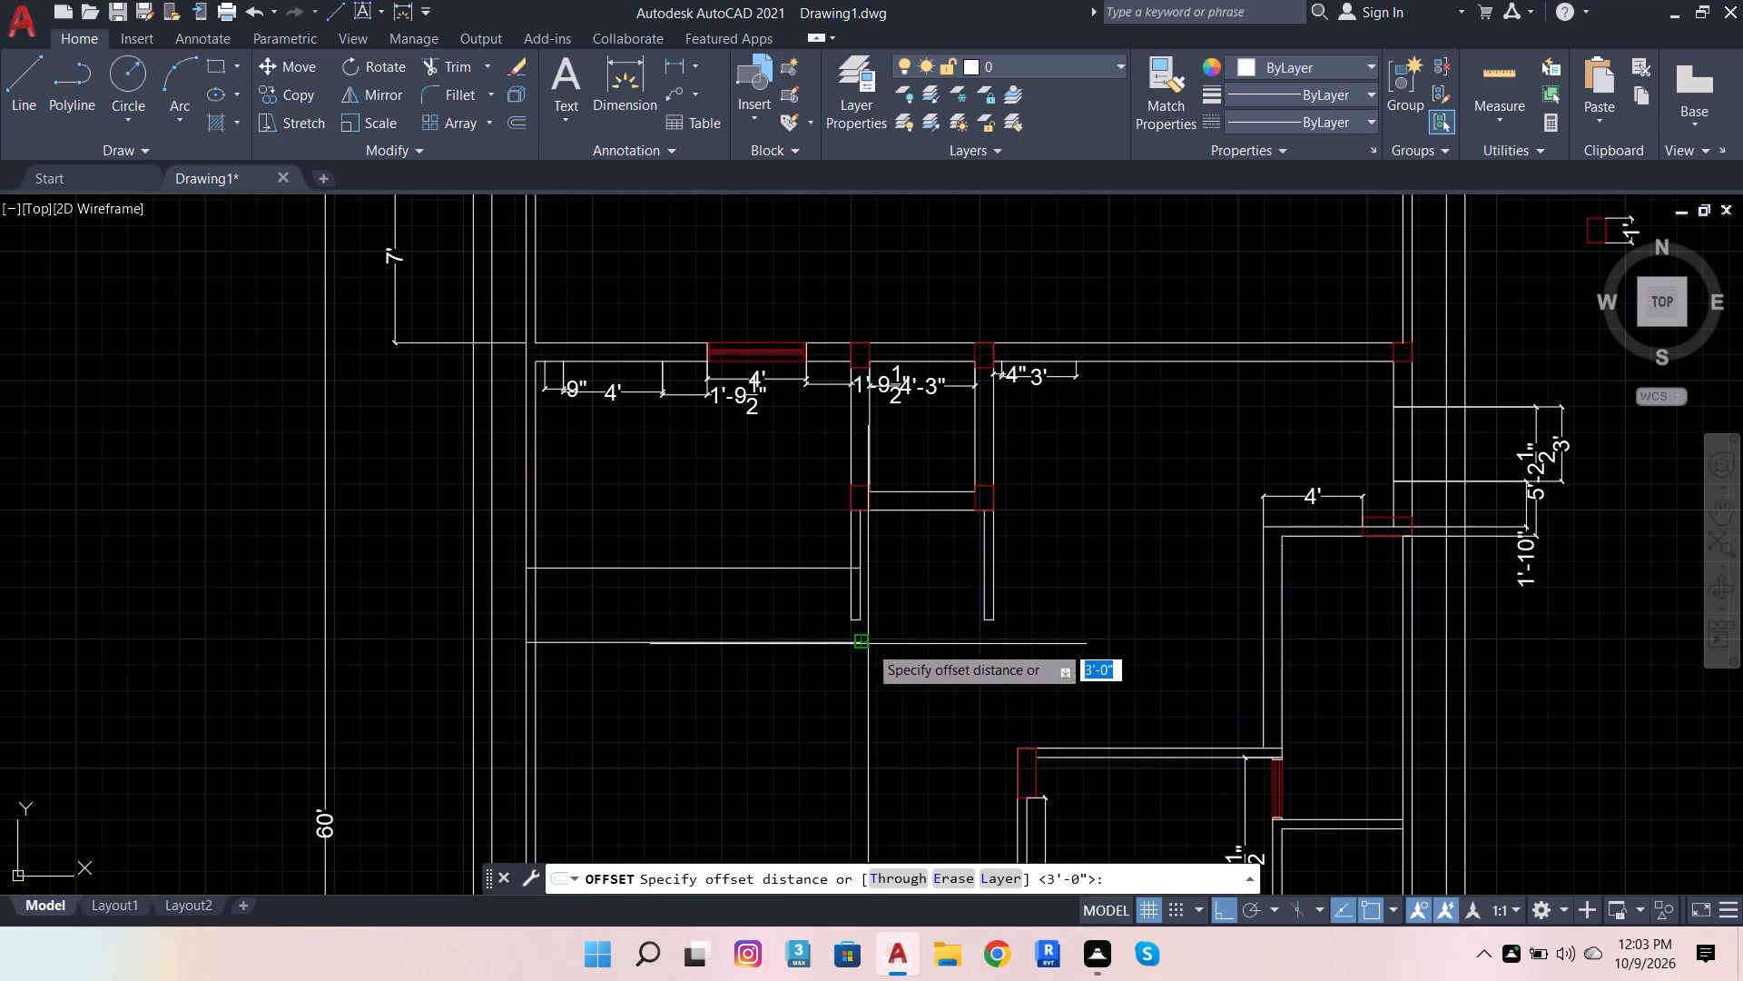
click(868, 644)
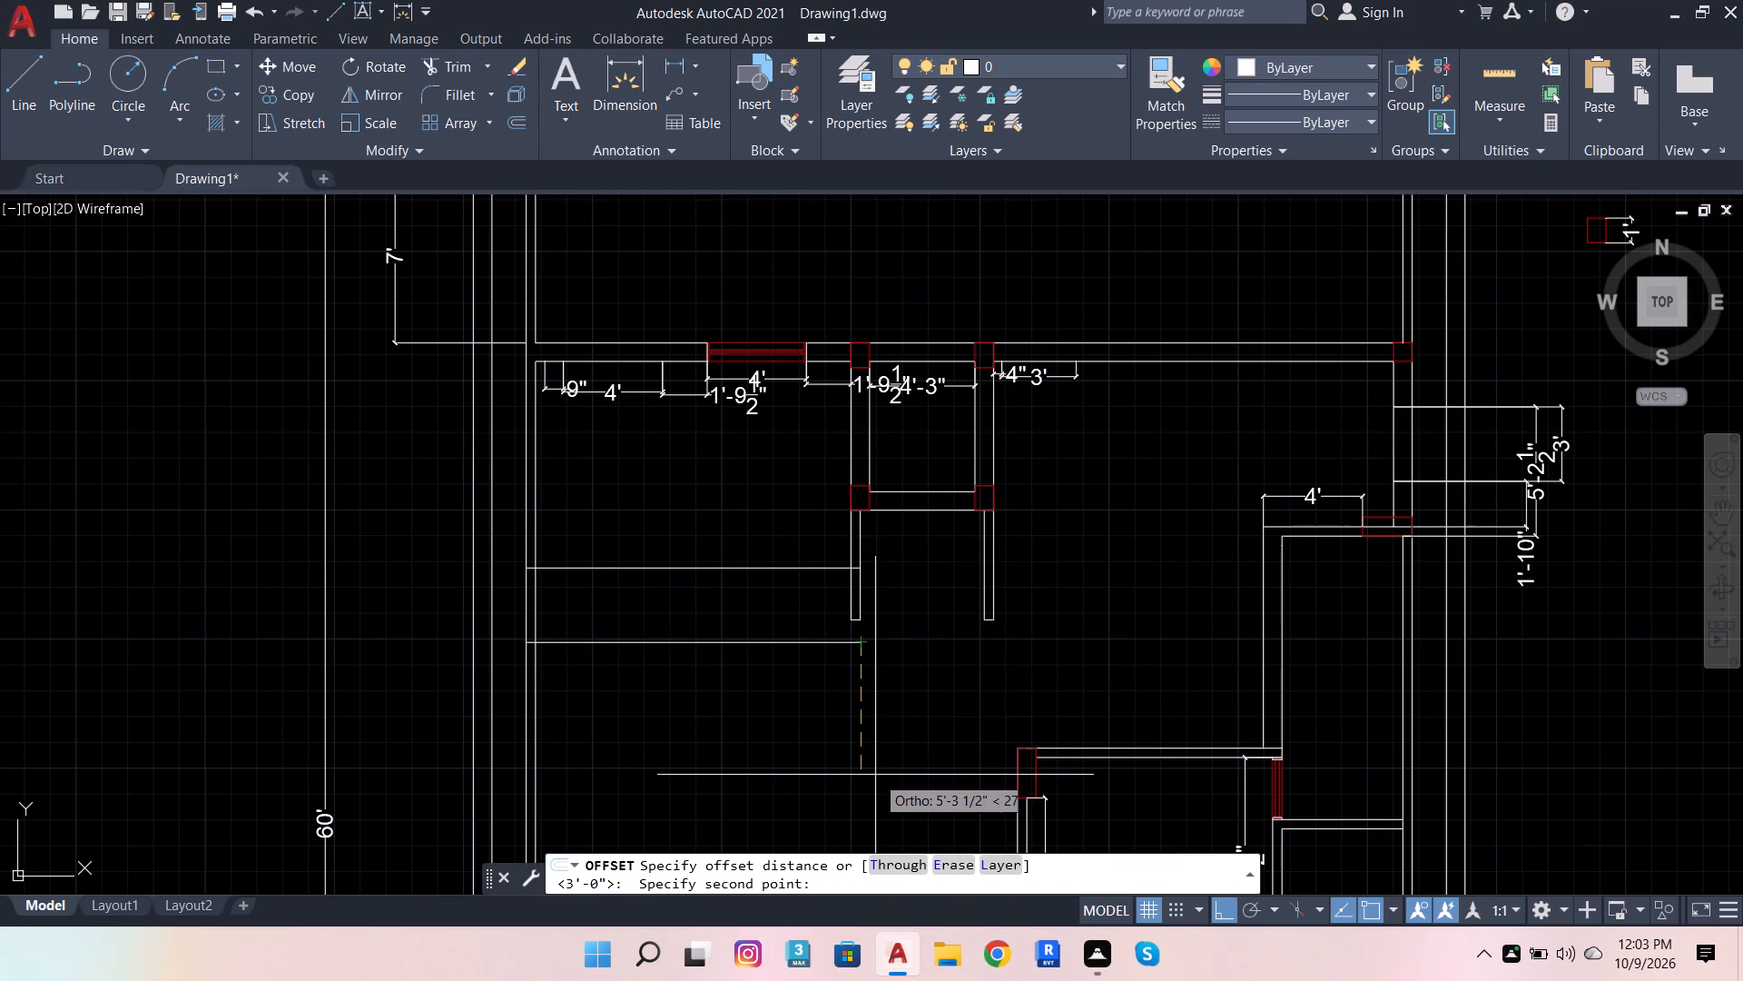
scroll(960, 605, down, 3)
scroll(920, 639, up, 3)
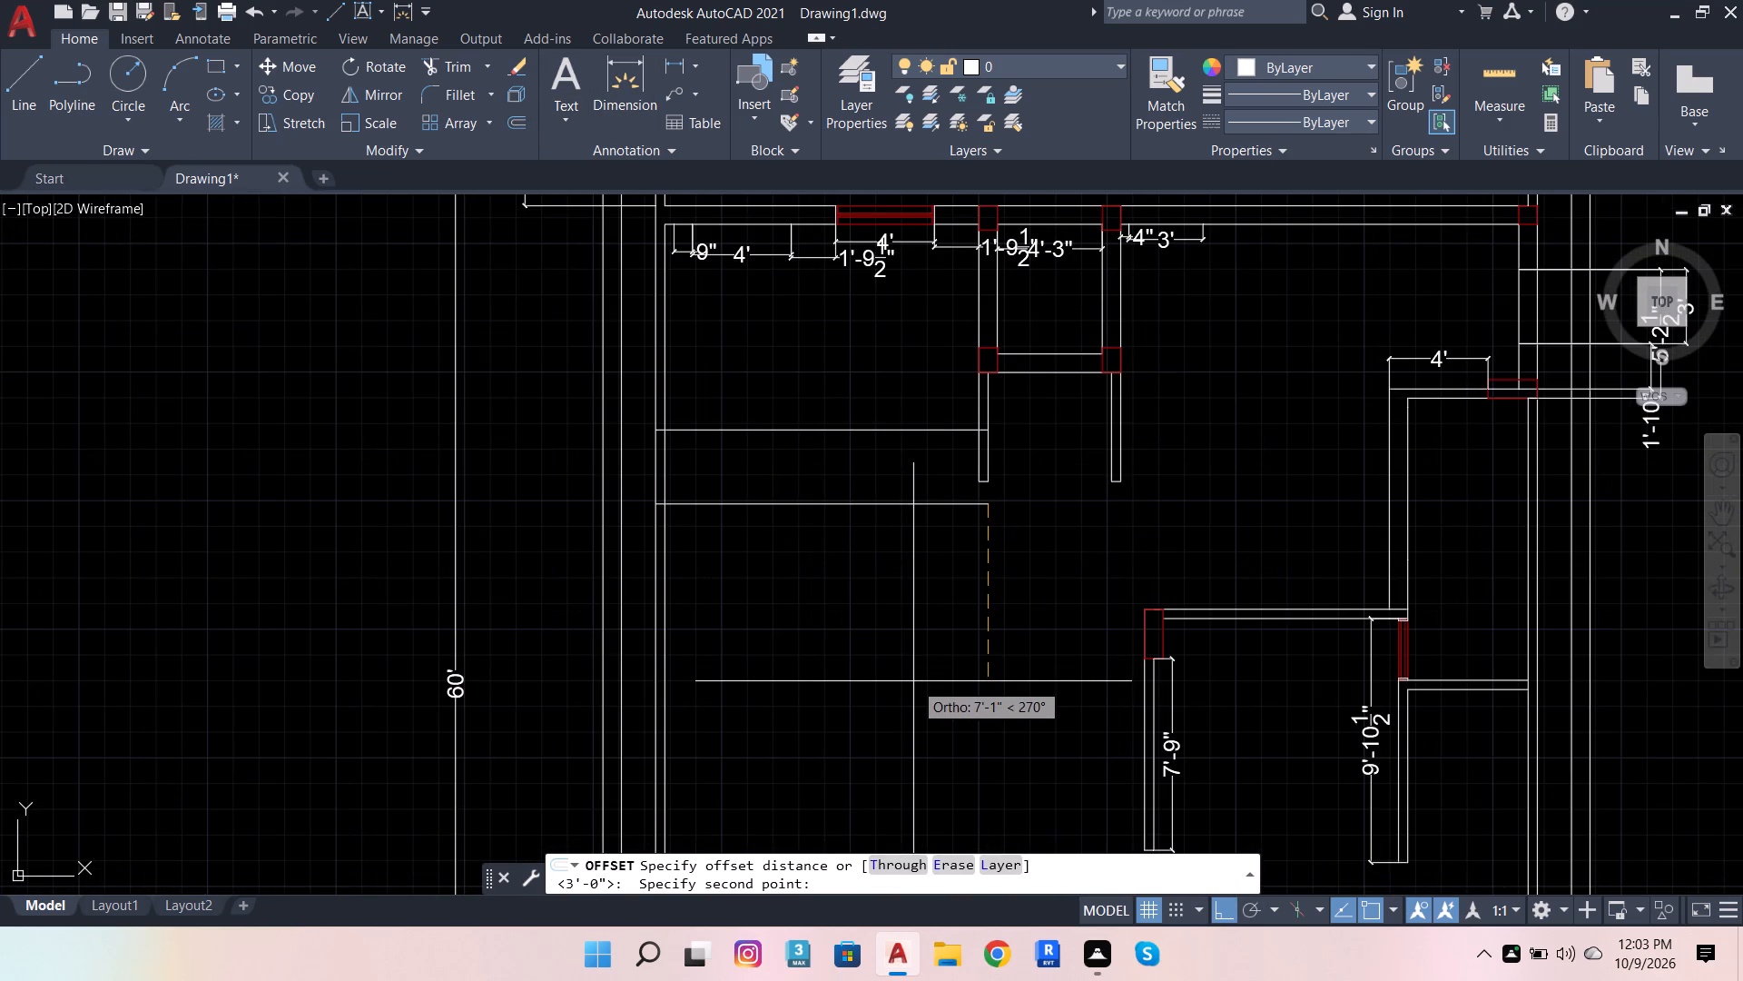
text(5')
key(Return)
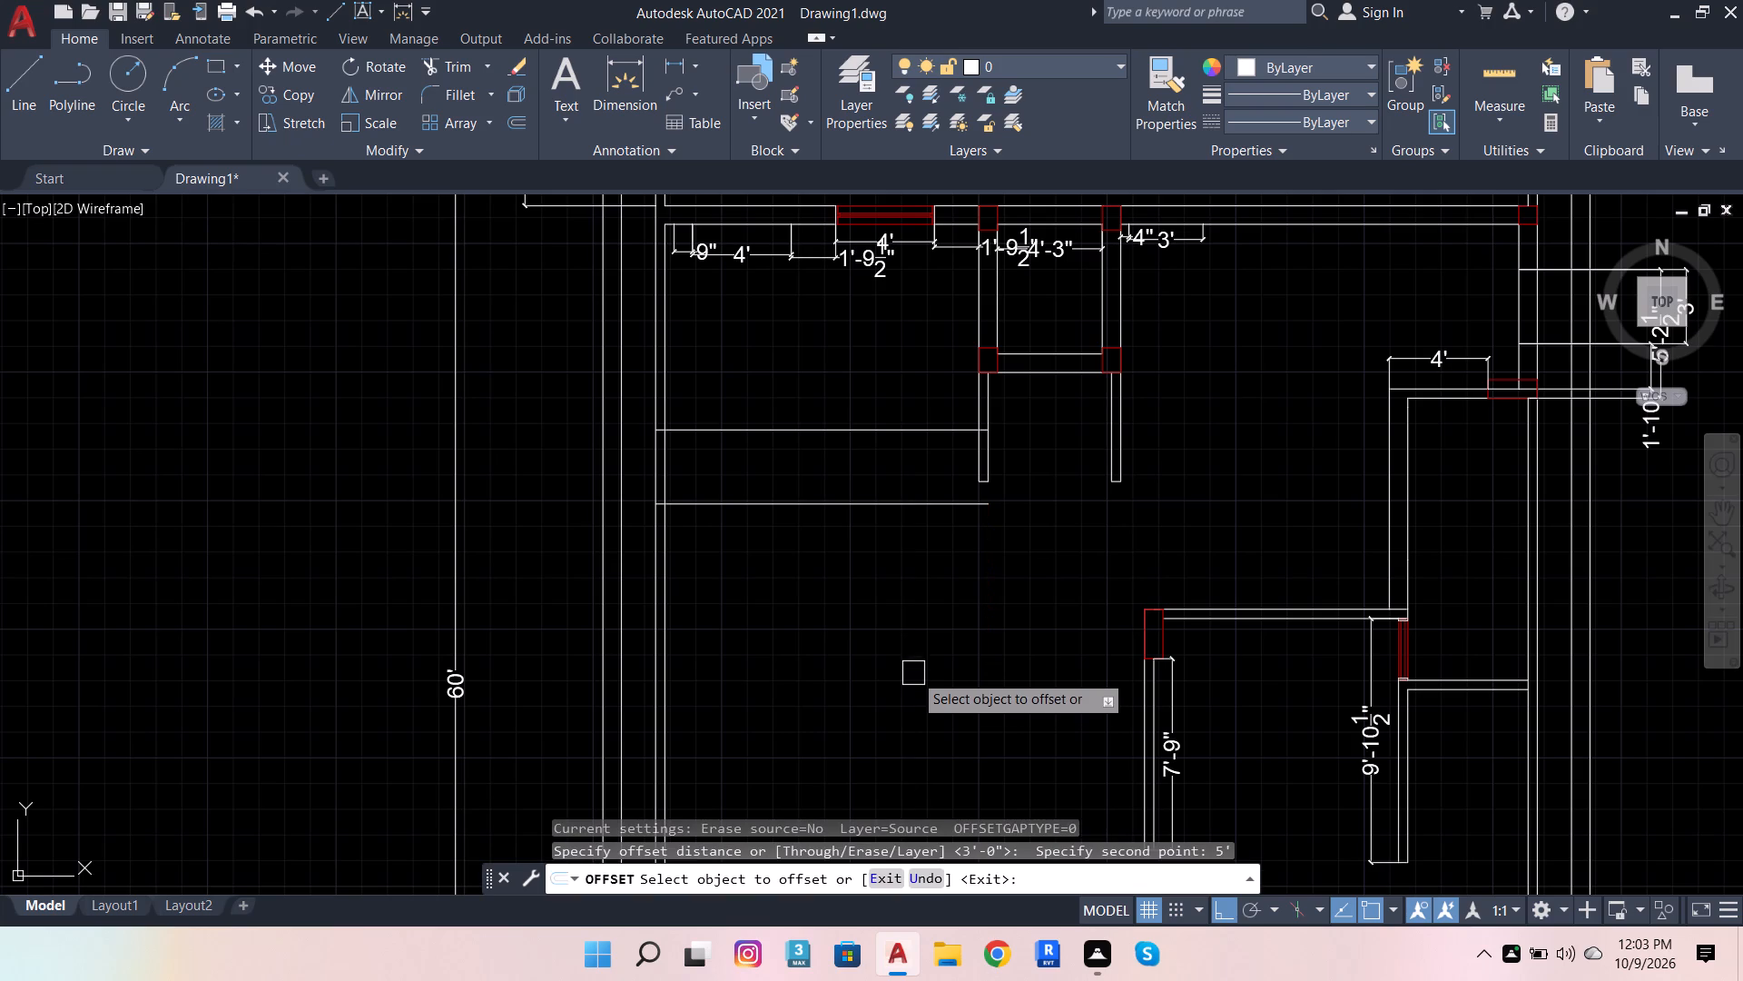
click(894, 509)
click(878, 628)
scroll(890, 527, down, 3)
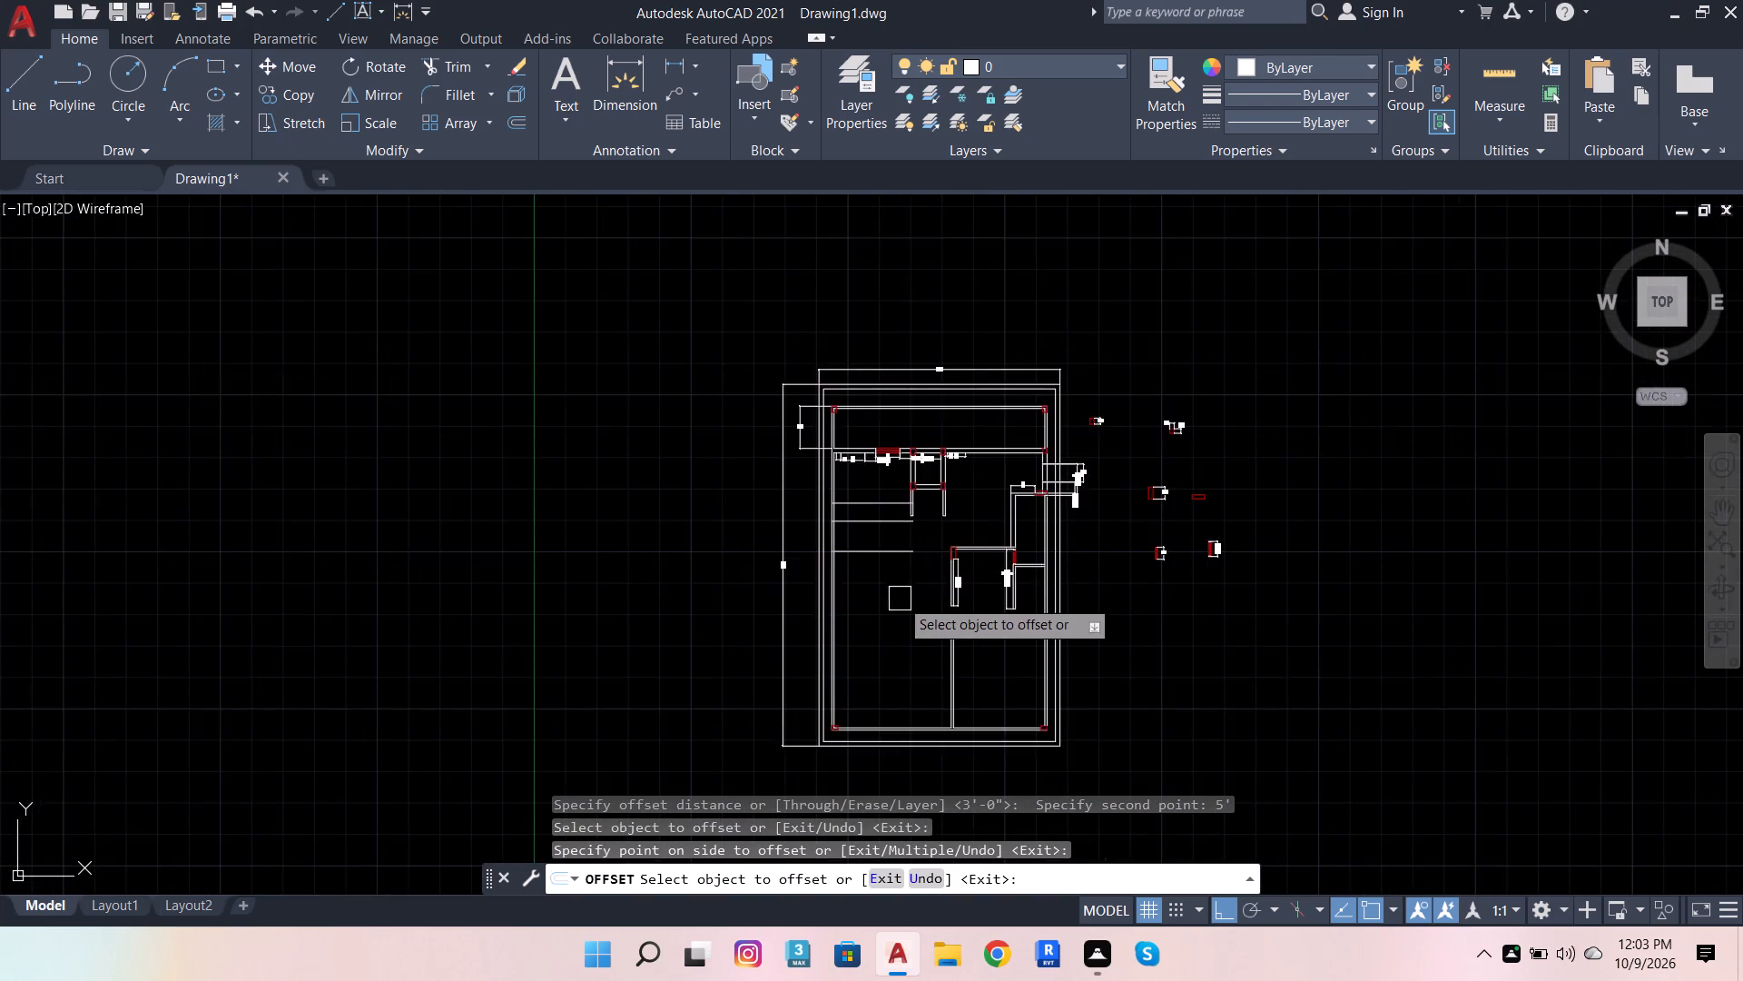
scroll(901, 600, up, 2)
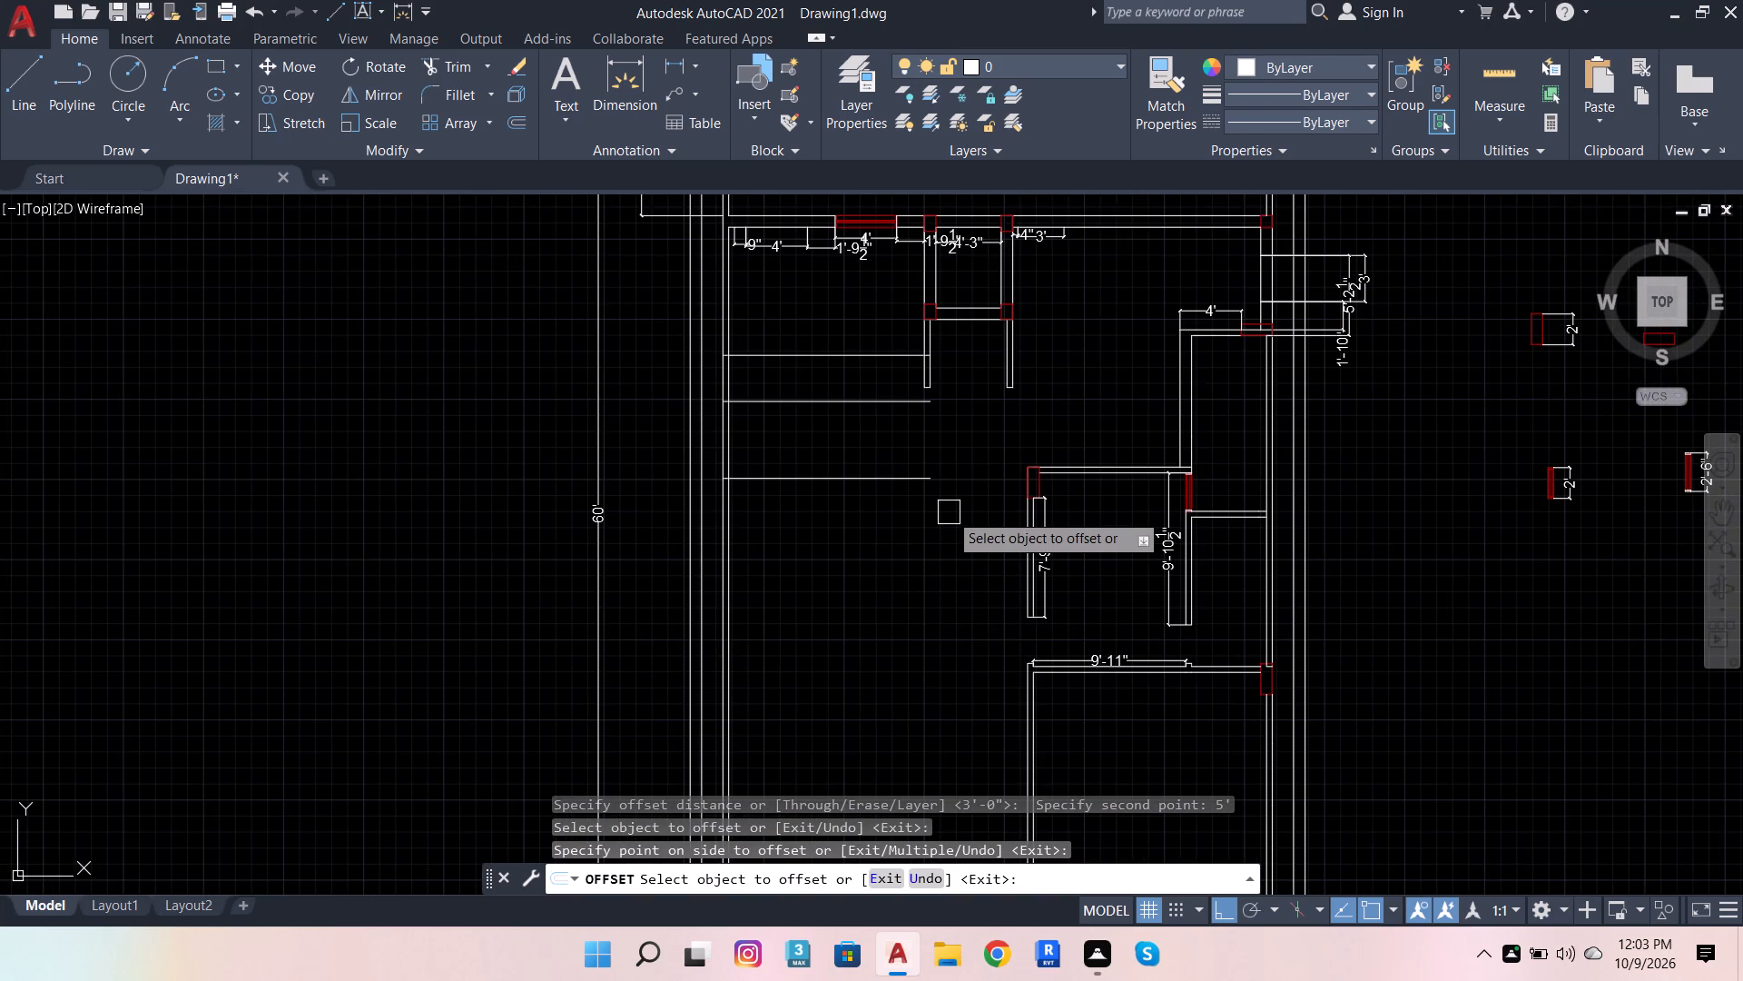
key(Escape)
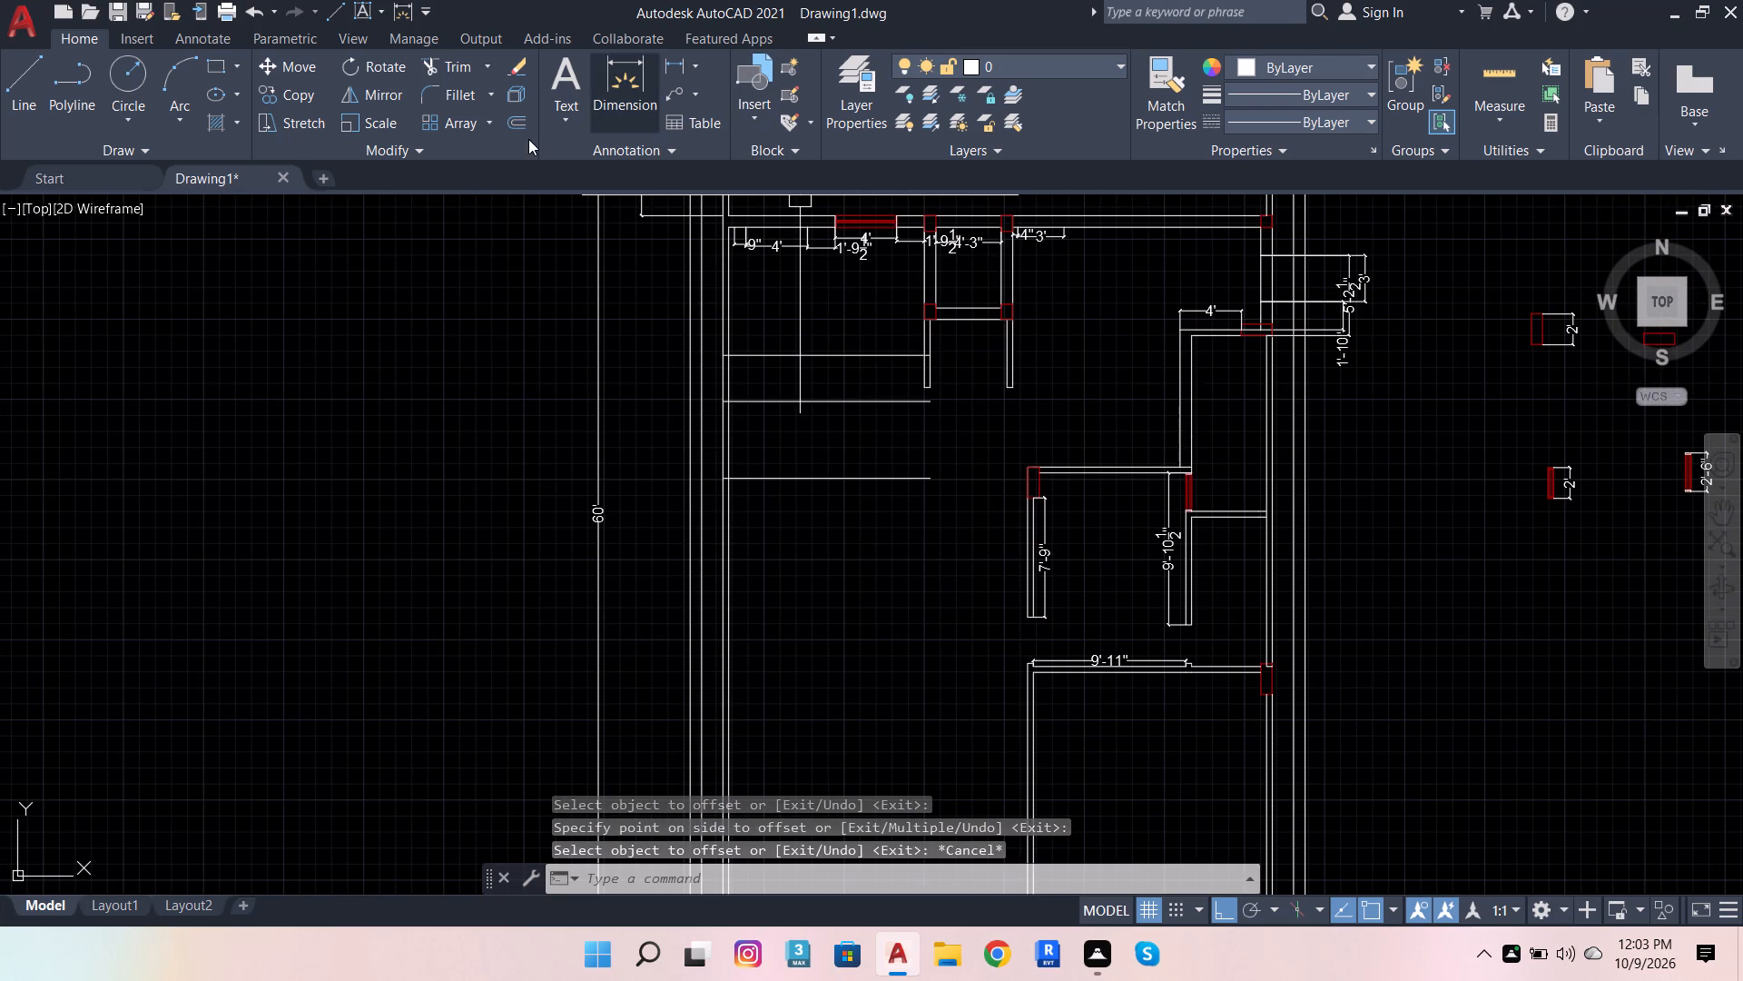
Offset the lowest horizontal line 2' downward.
click(524, 120)
click(919, 483)
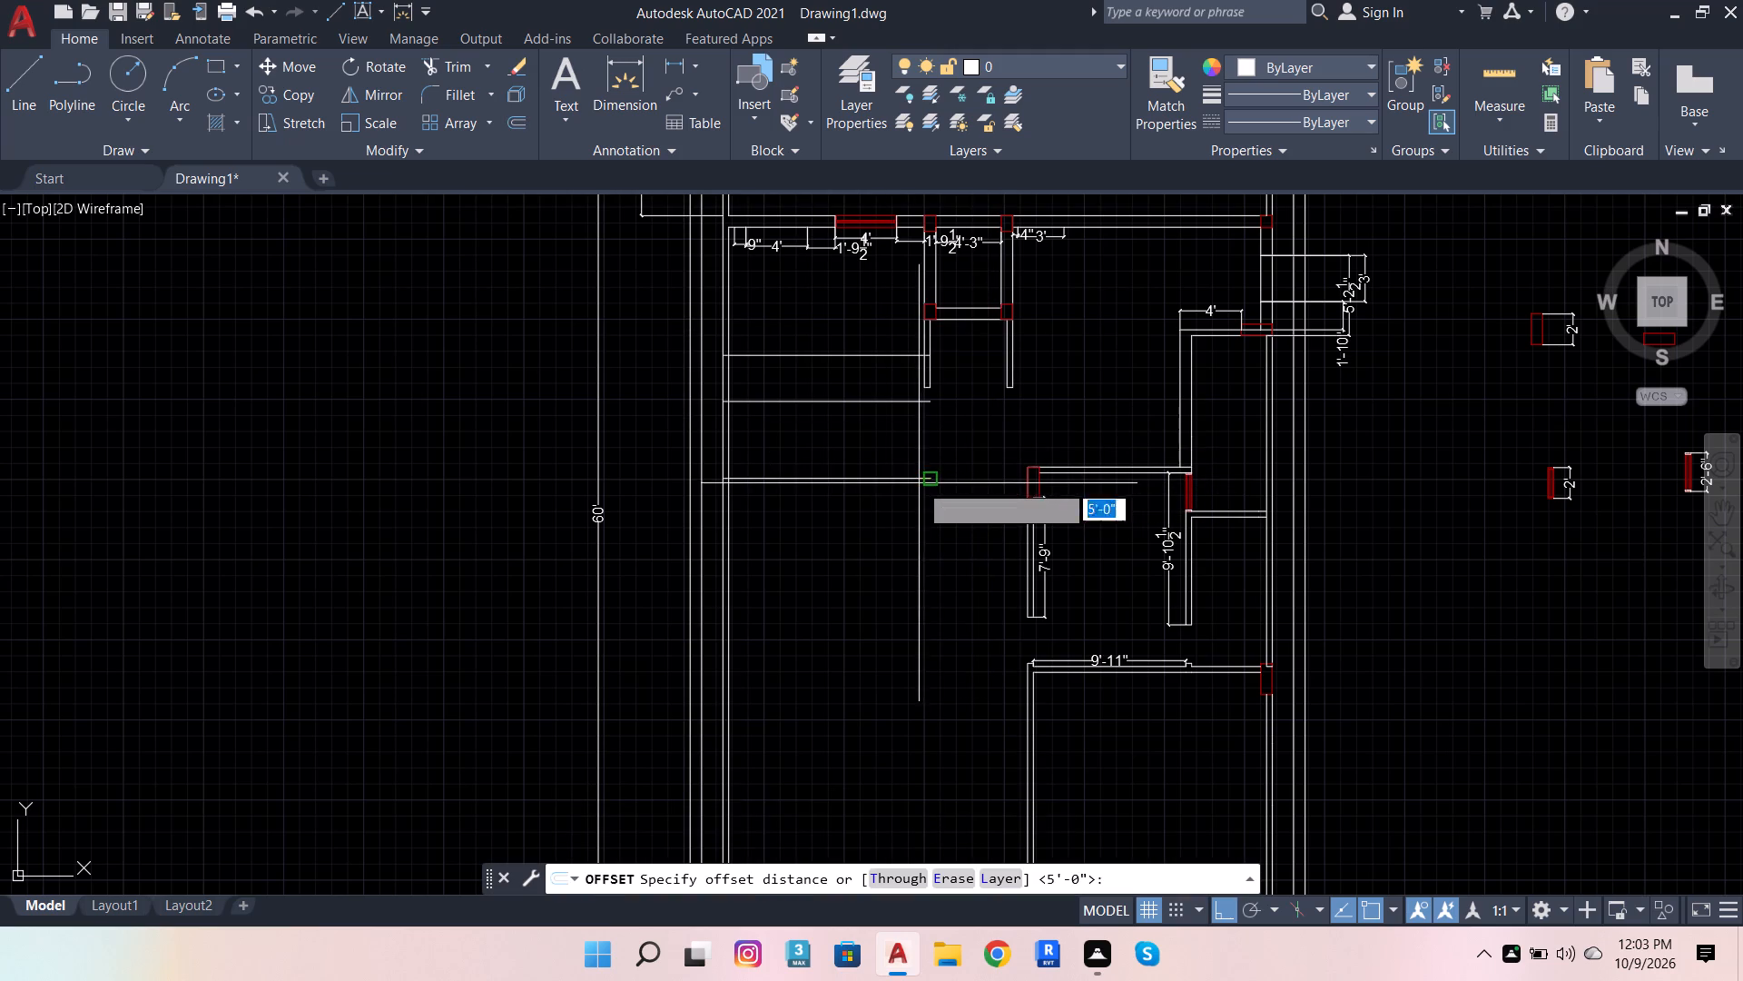
text(2')
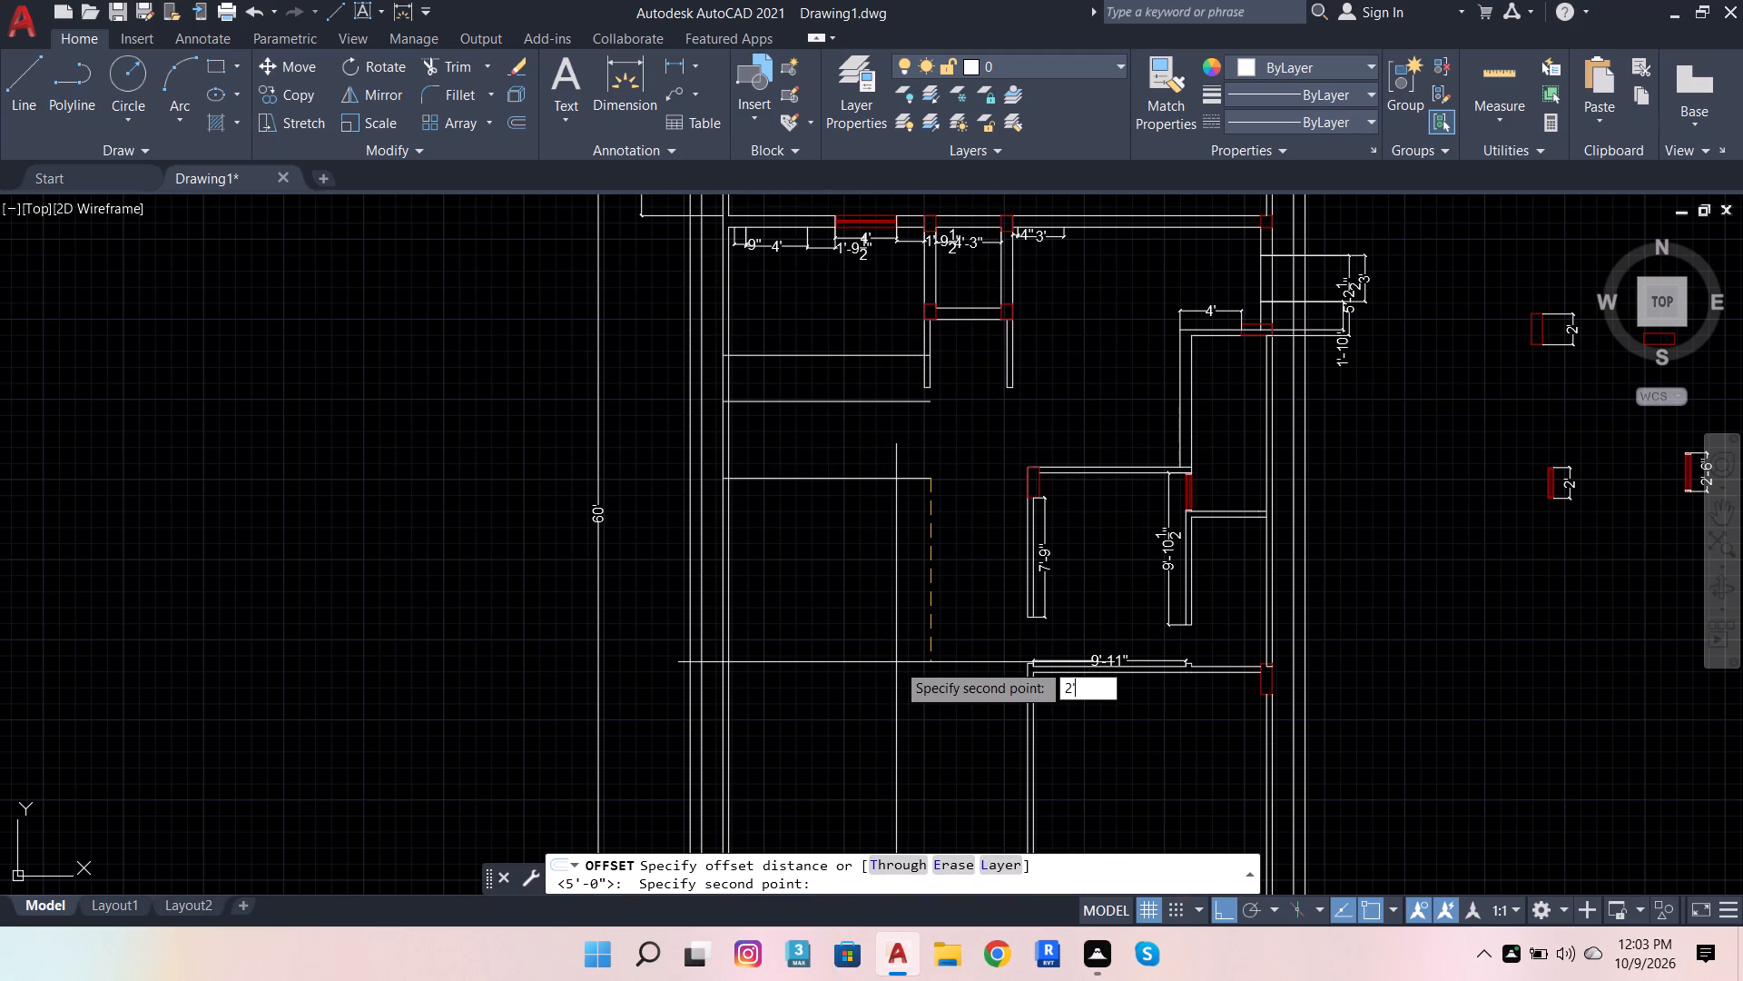
key(Return)
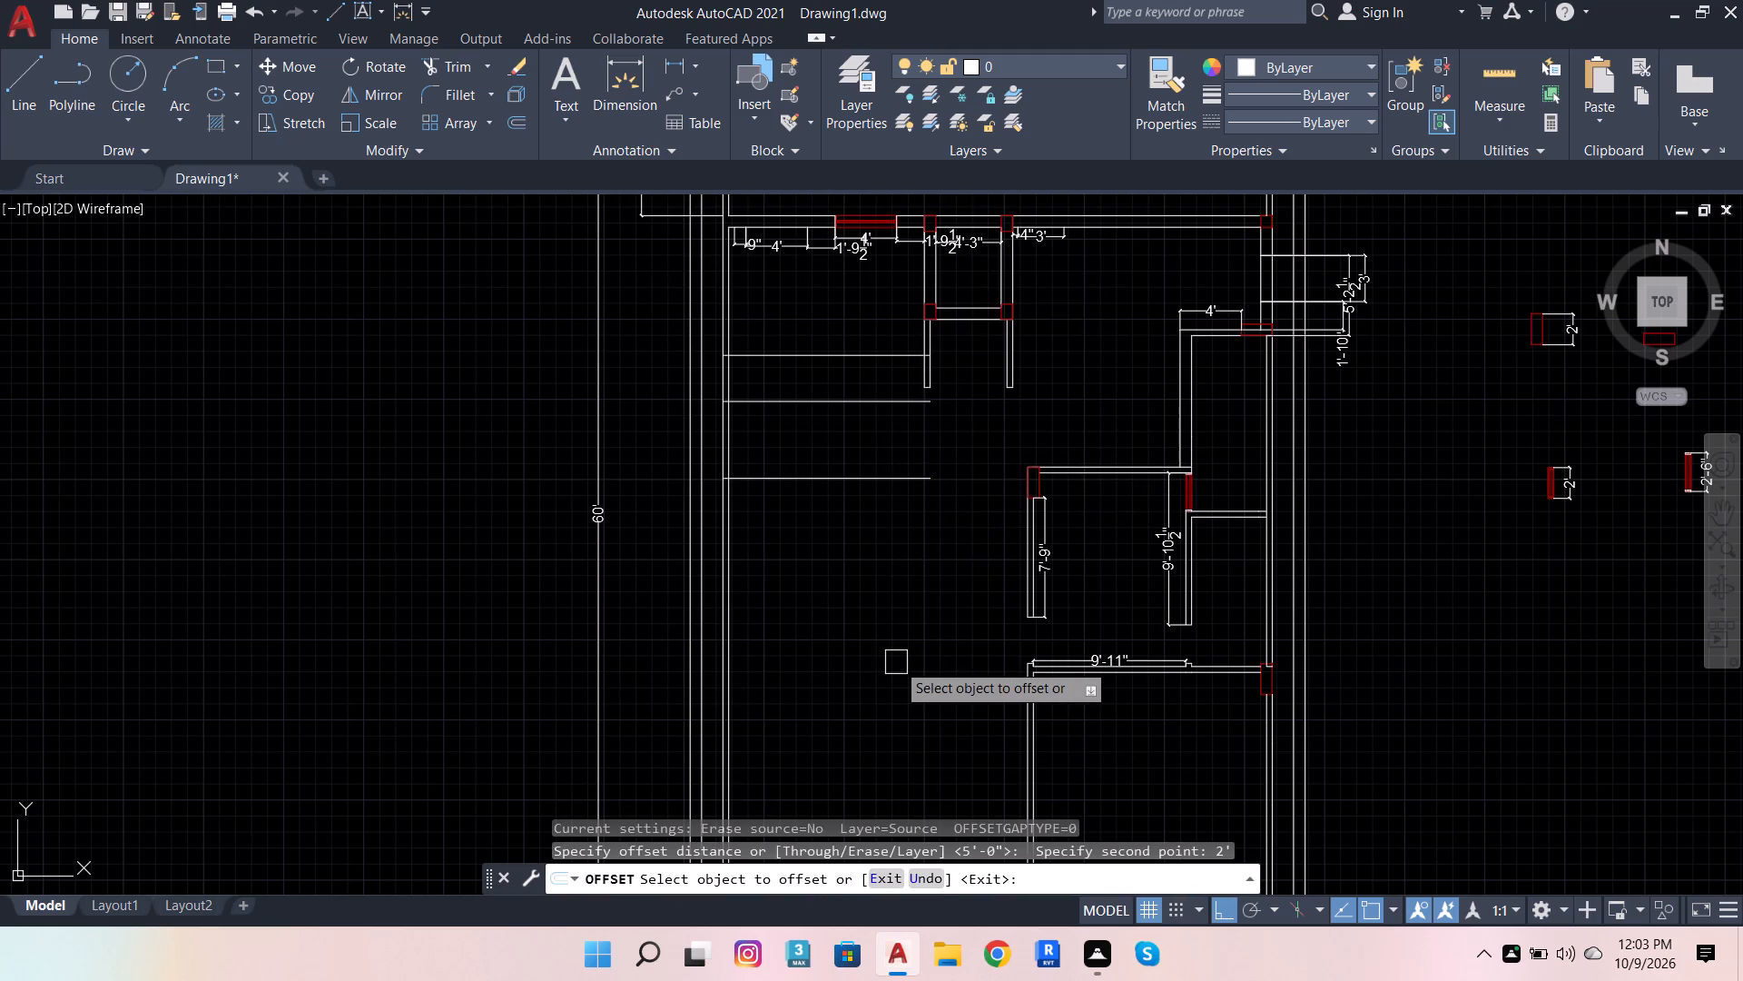
scroll(896, 662, up, 1)
click(785, 378)
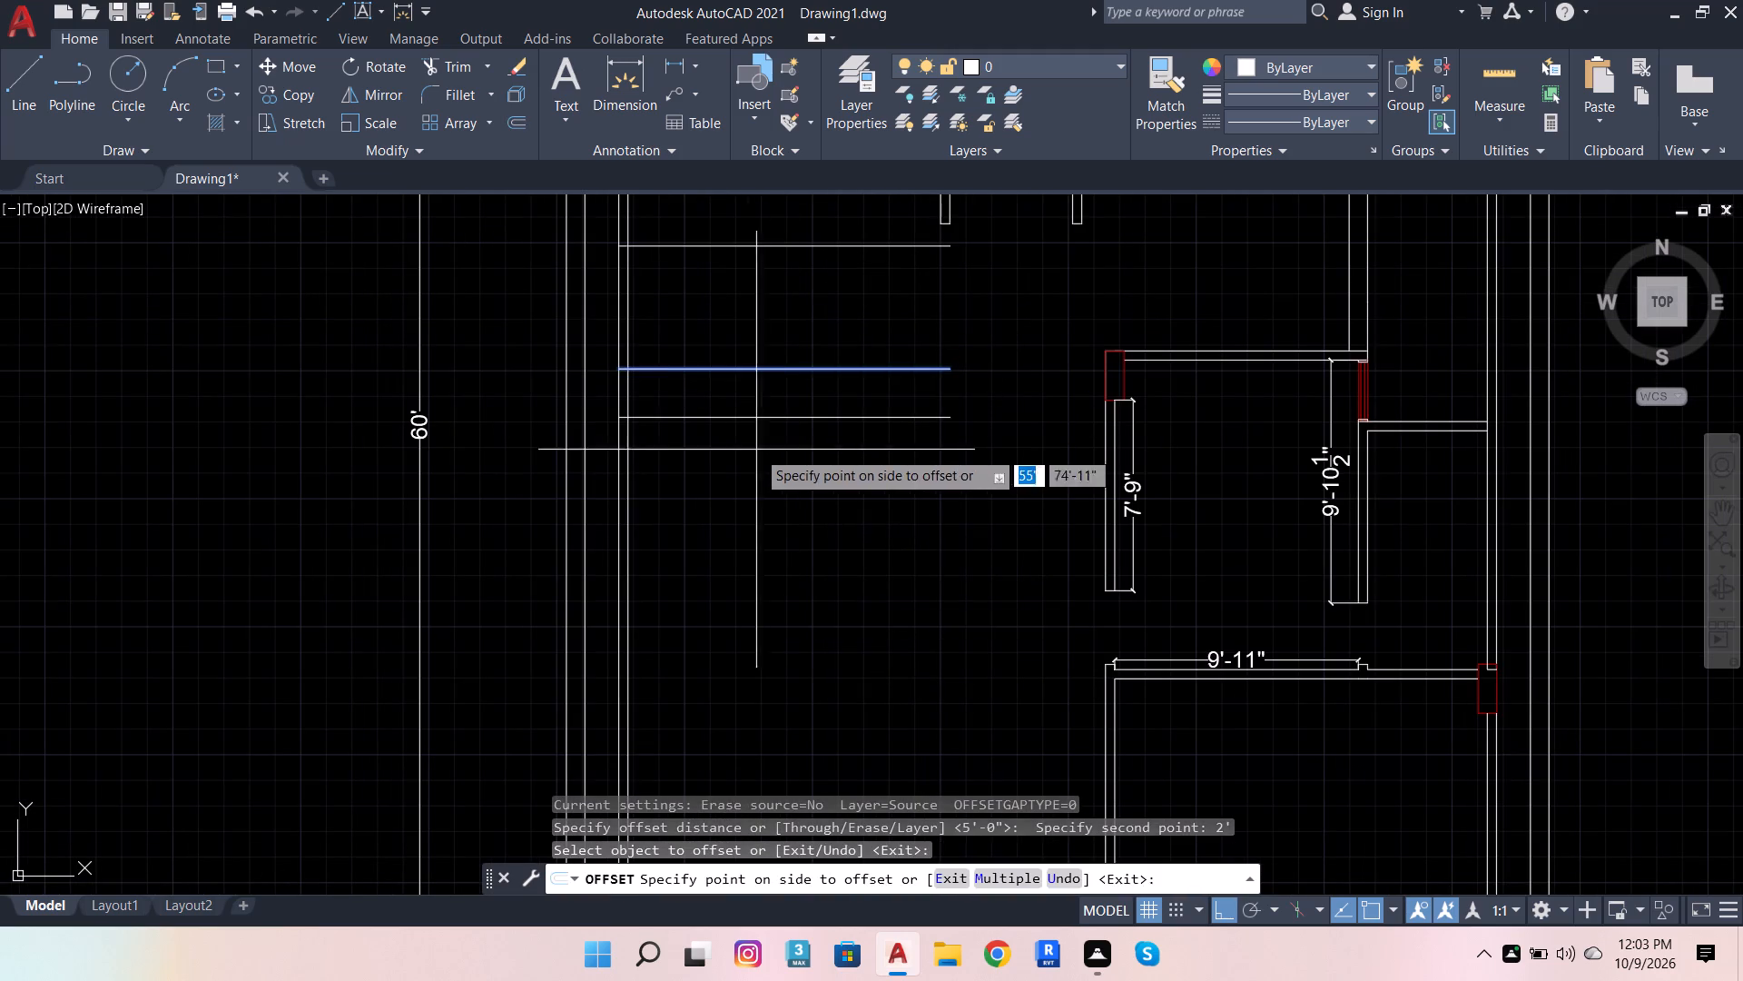
click(756, 450)
key(Escape)
key(Escape)
key(Escape)
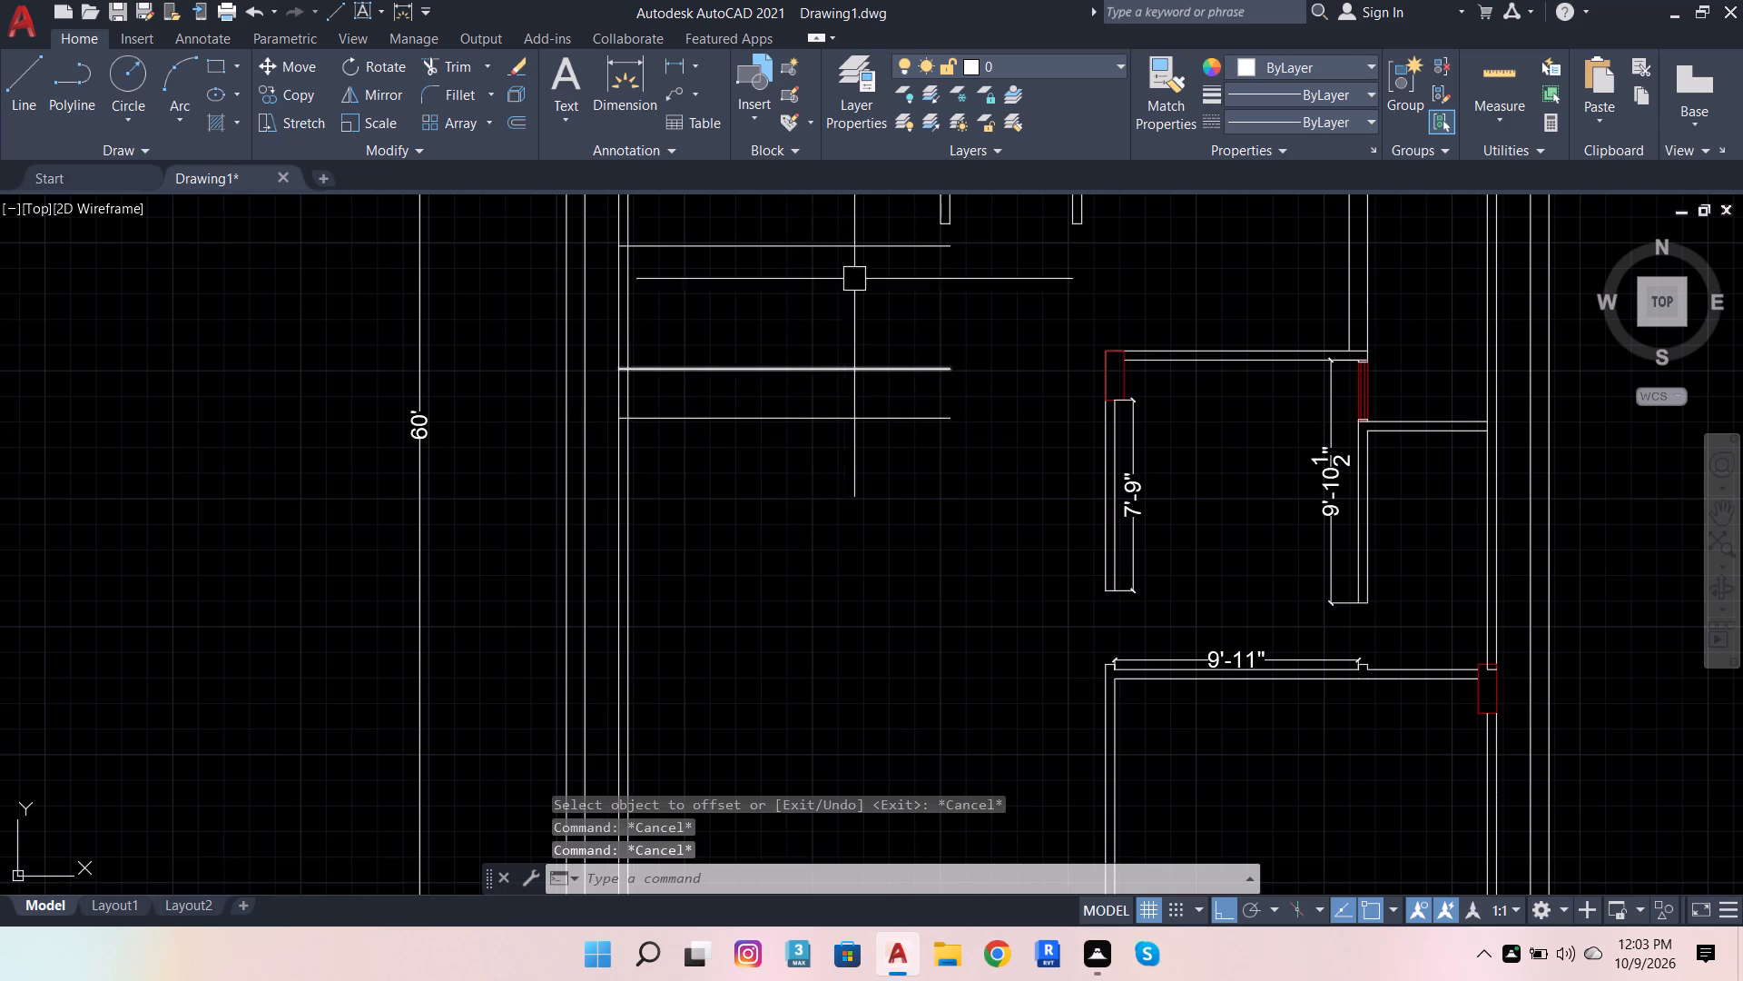
Trim the three offset lines inside the room, leaving only their short segments across the left wall.
scroll(743, 620, down, 2)
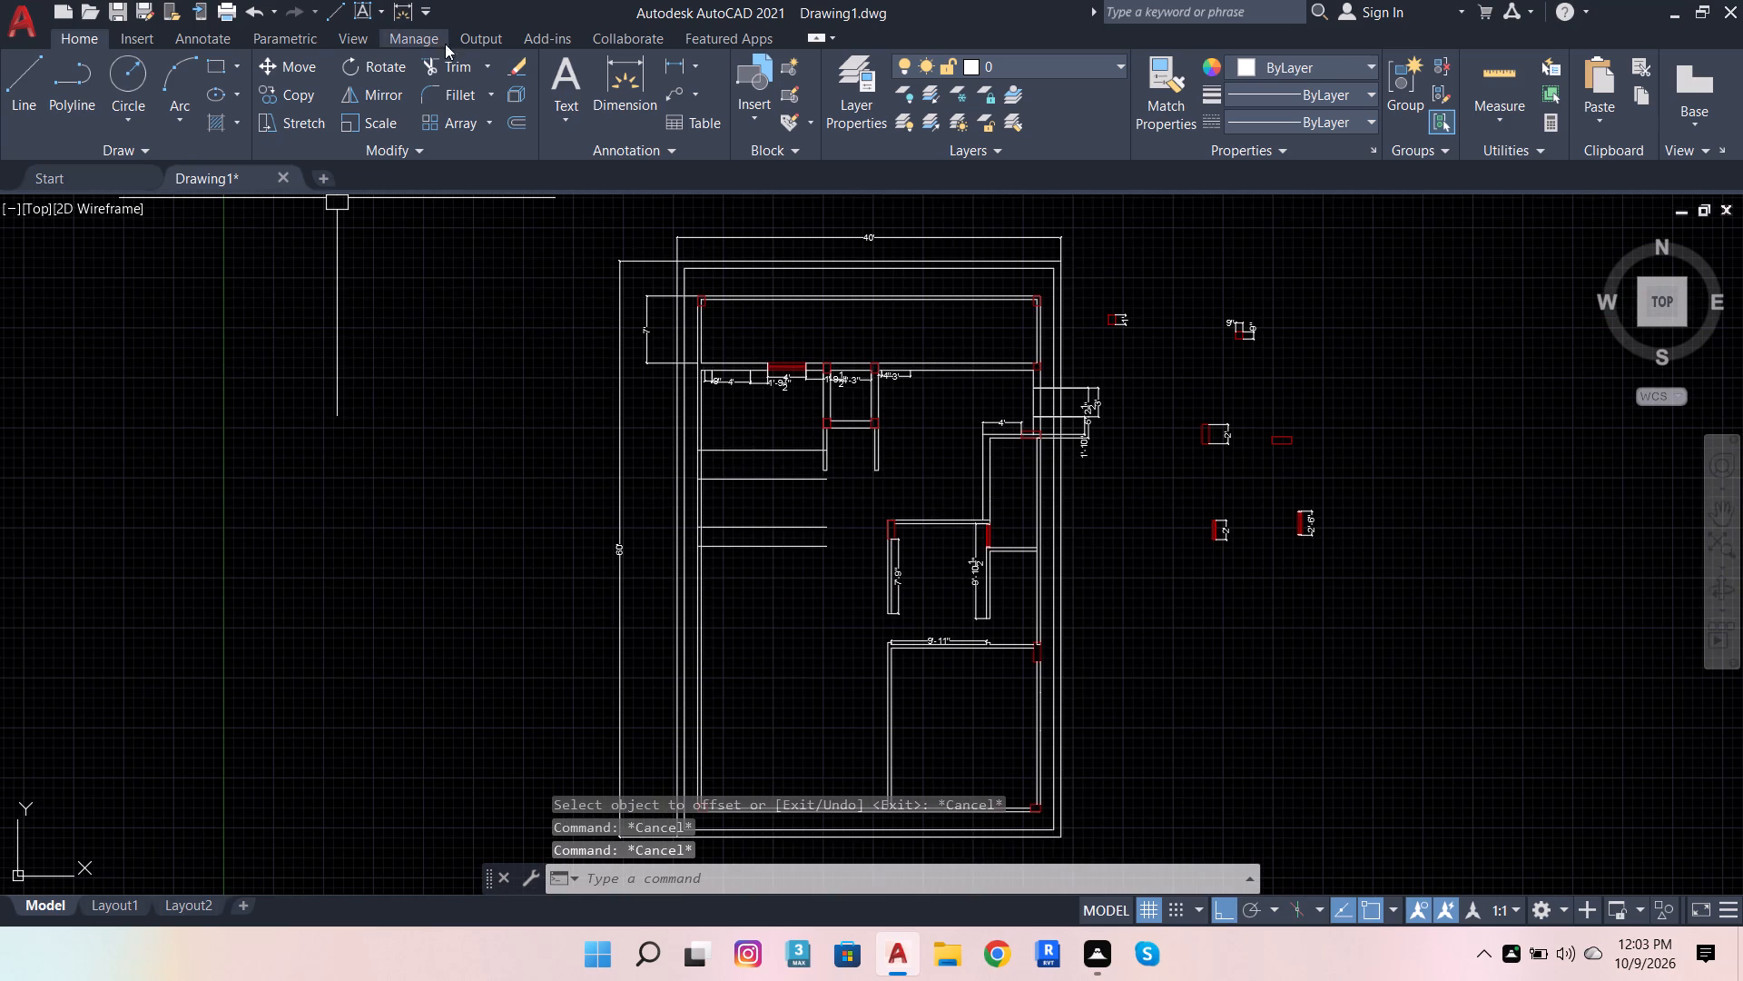
click(452, 62)
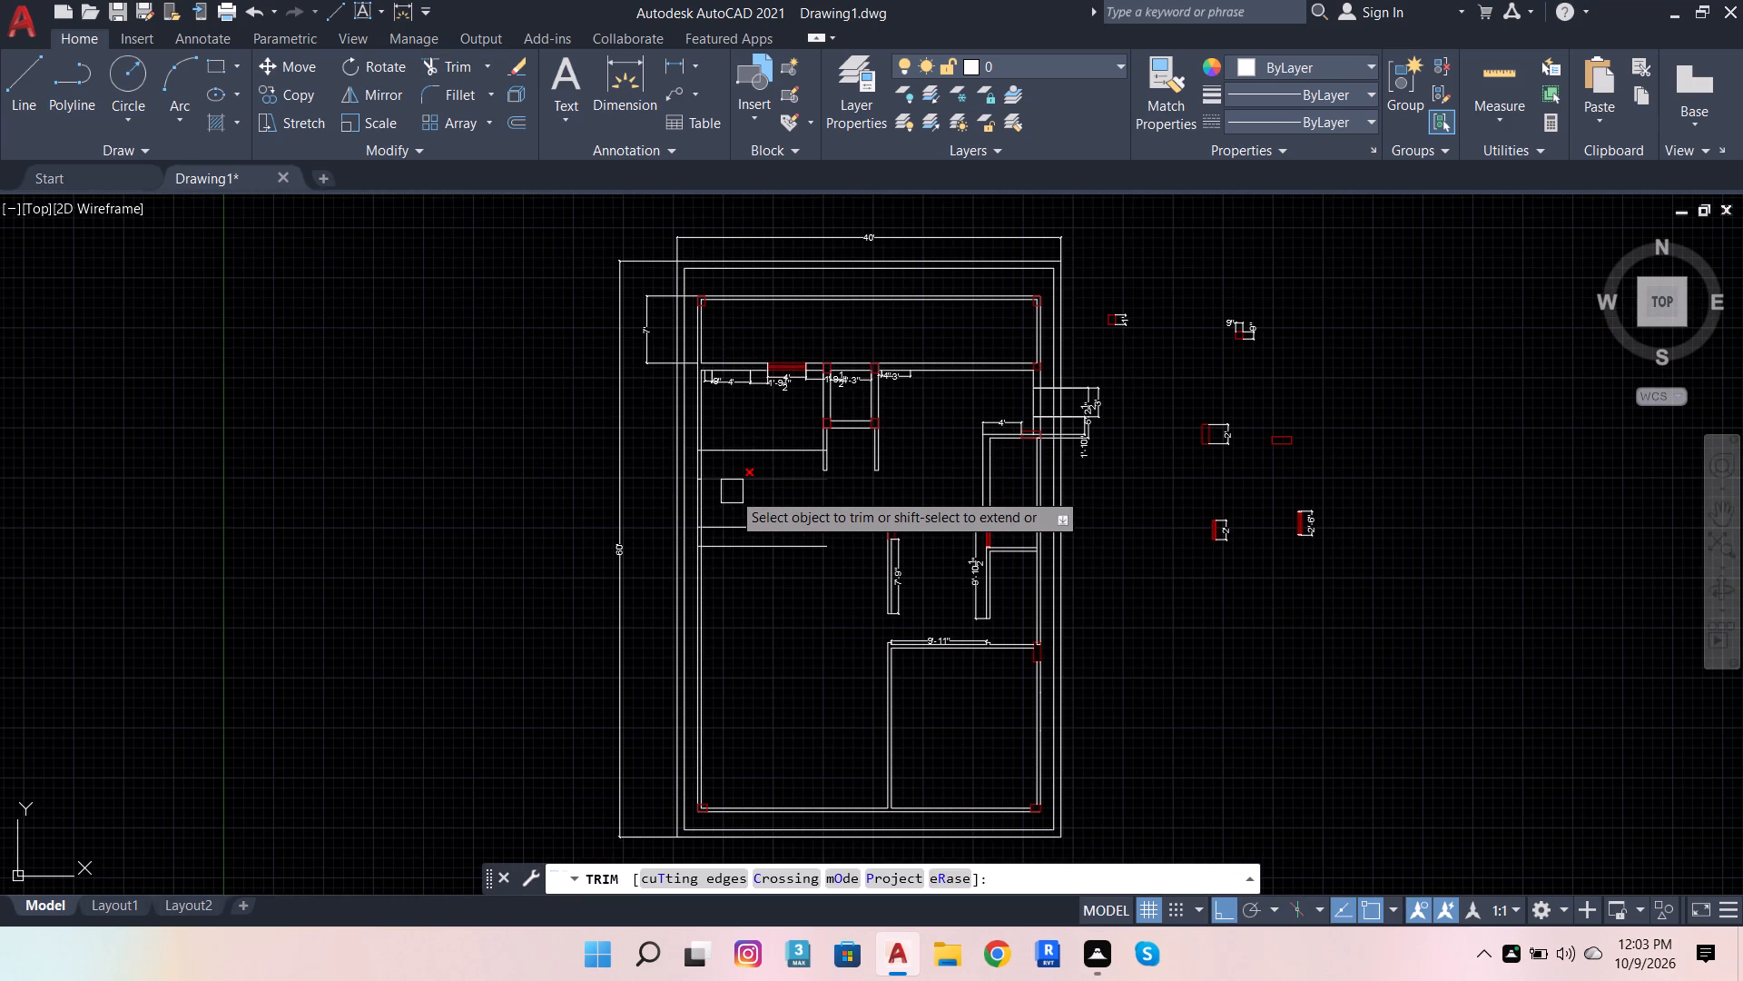
click(751, 486)
click(770, 526)
click(777, 554)
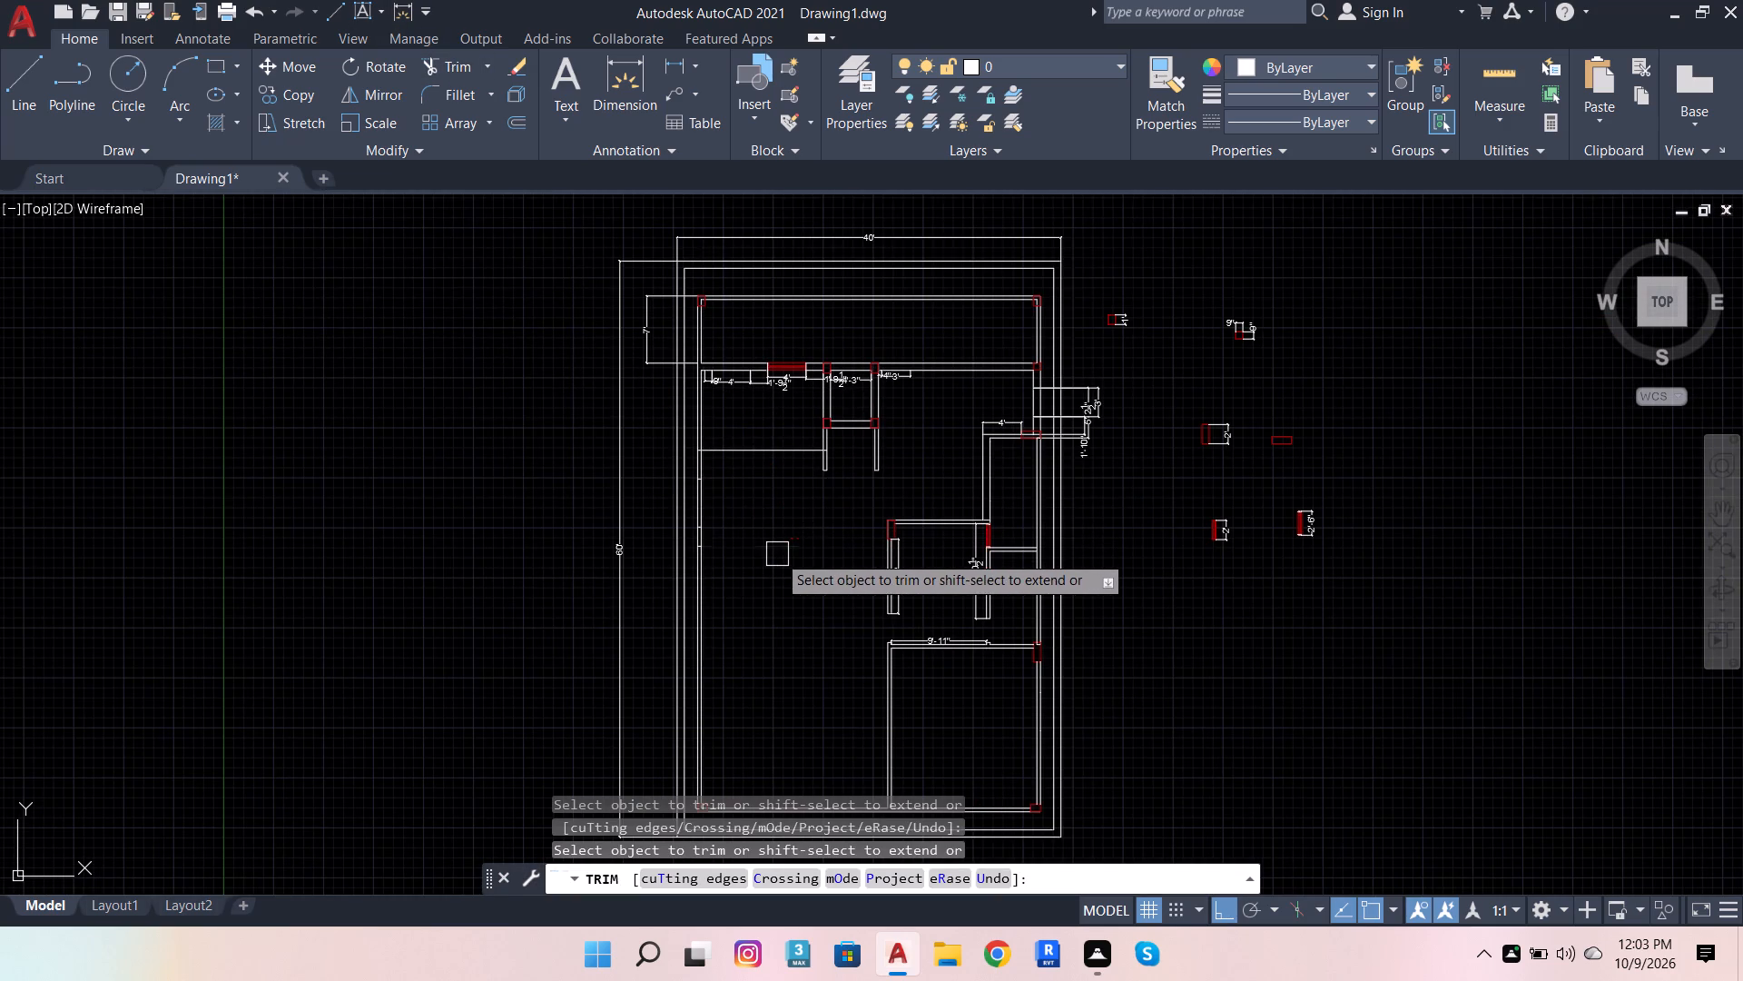
Trim both faces of the left wall between the two marks 5' apart to cut the opening.
scroll(757, 563, up, 3)
scroll(762, 599, down, 2)
scroll(710, 468, up, 1)
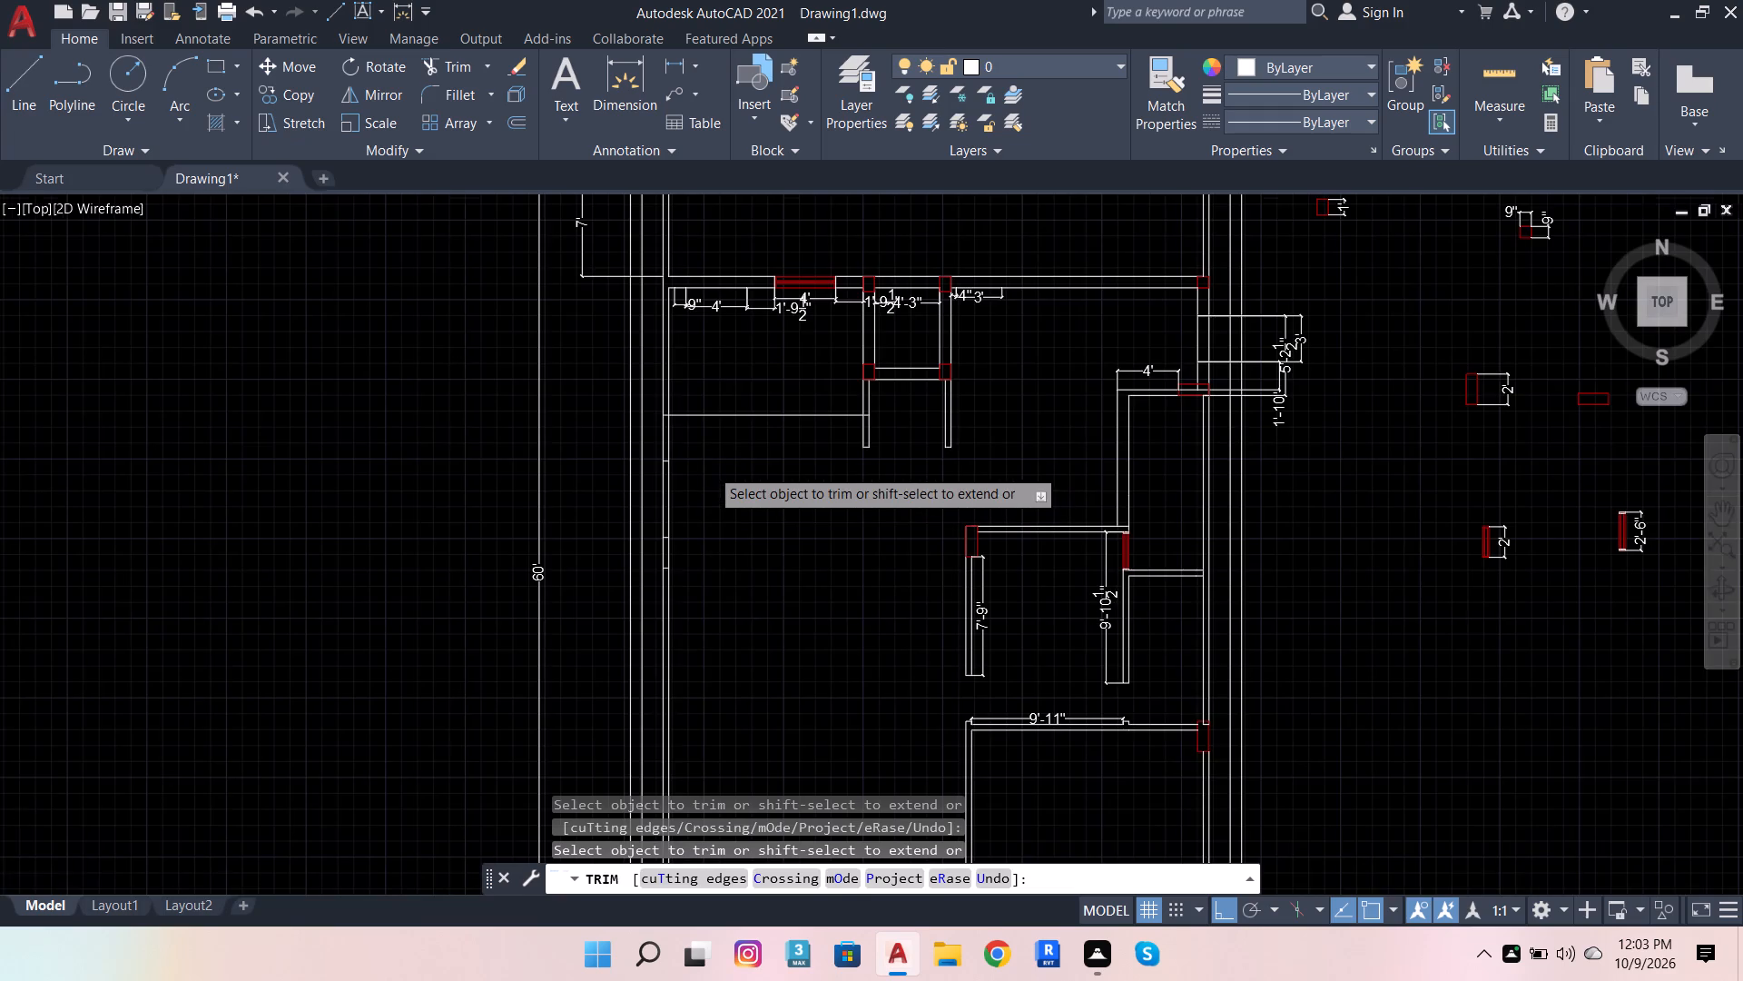
scroll(710, 468, up, 1)
click(630, 511)
click(573, 546)
scroll(720, 536, down, 3)
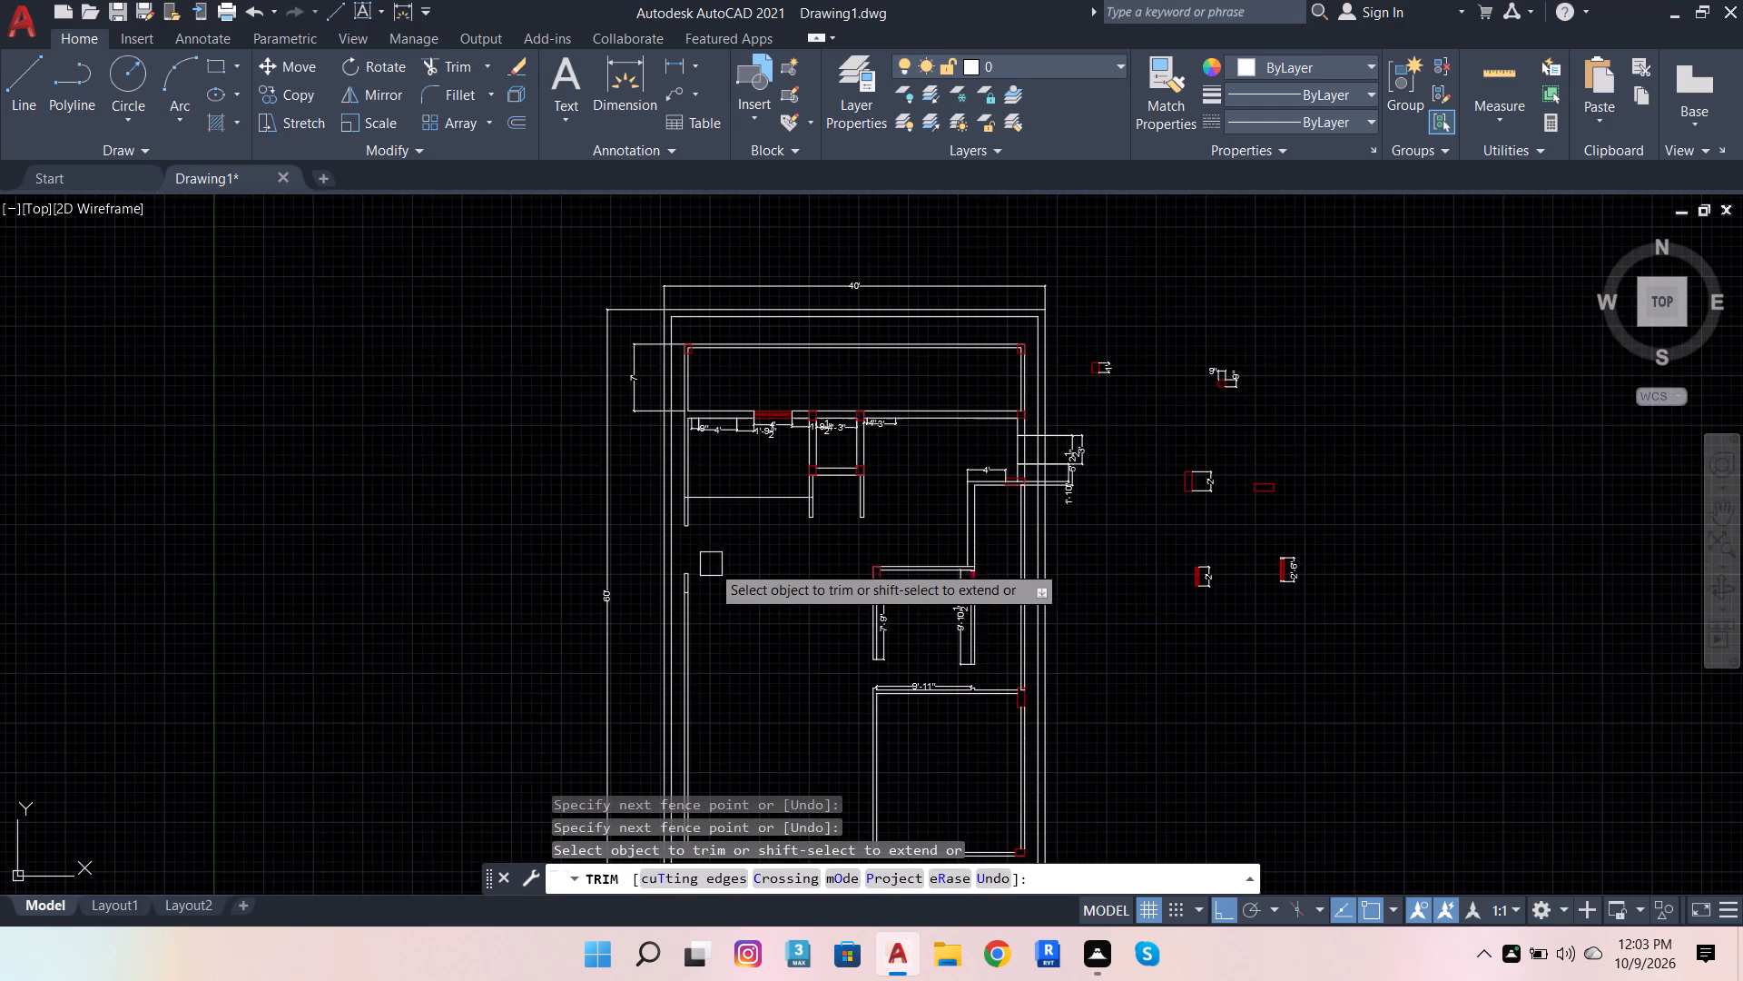
scroll(736, 604, up, 1)
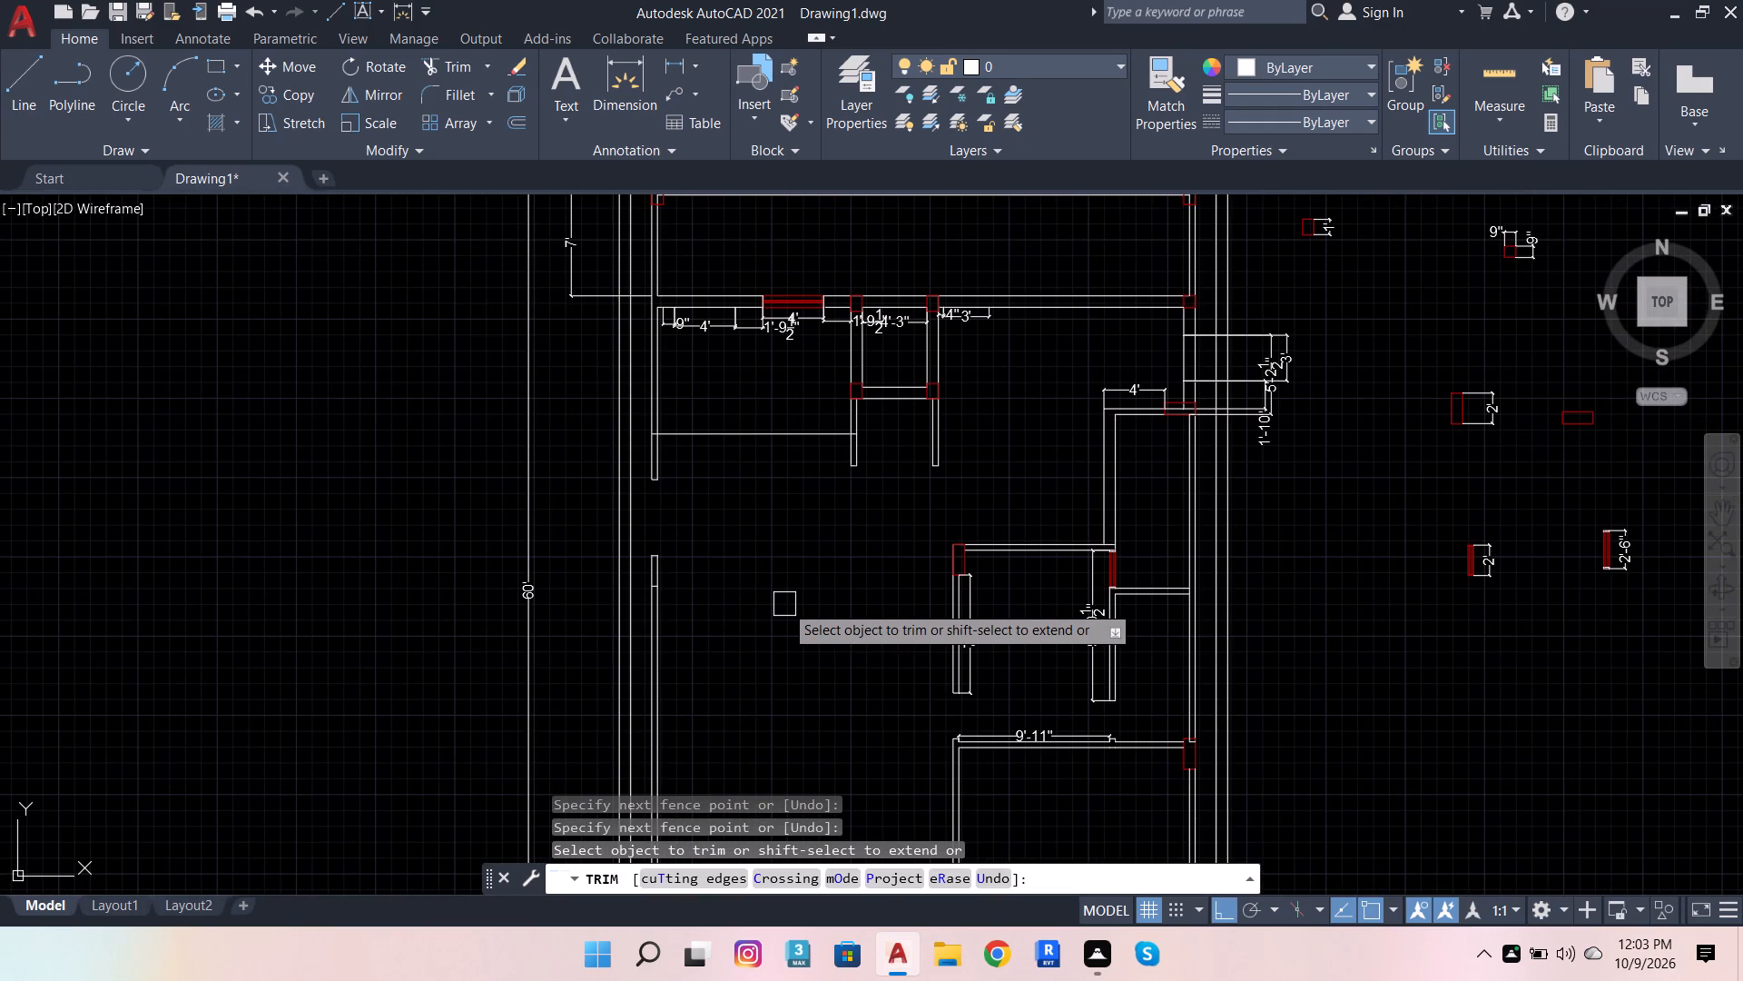
scroll(783, 604, down, 2)
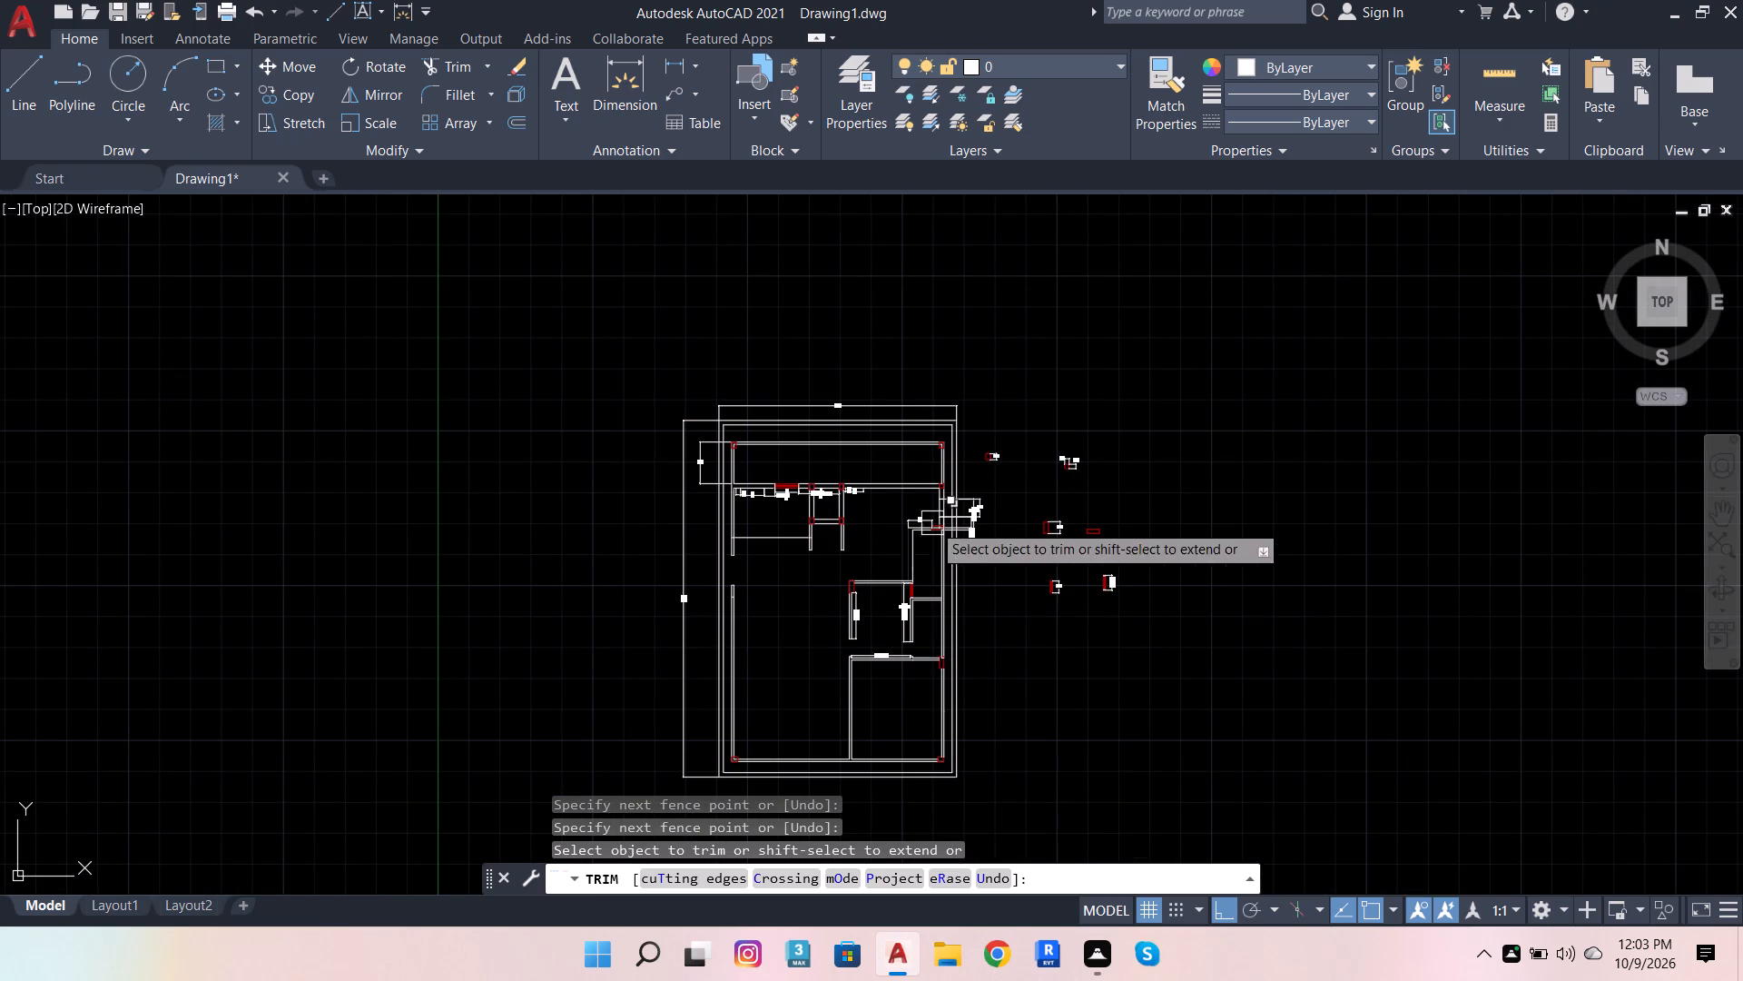
key(Escape)
key(Escape)
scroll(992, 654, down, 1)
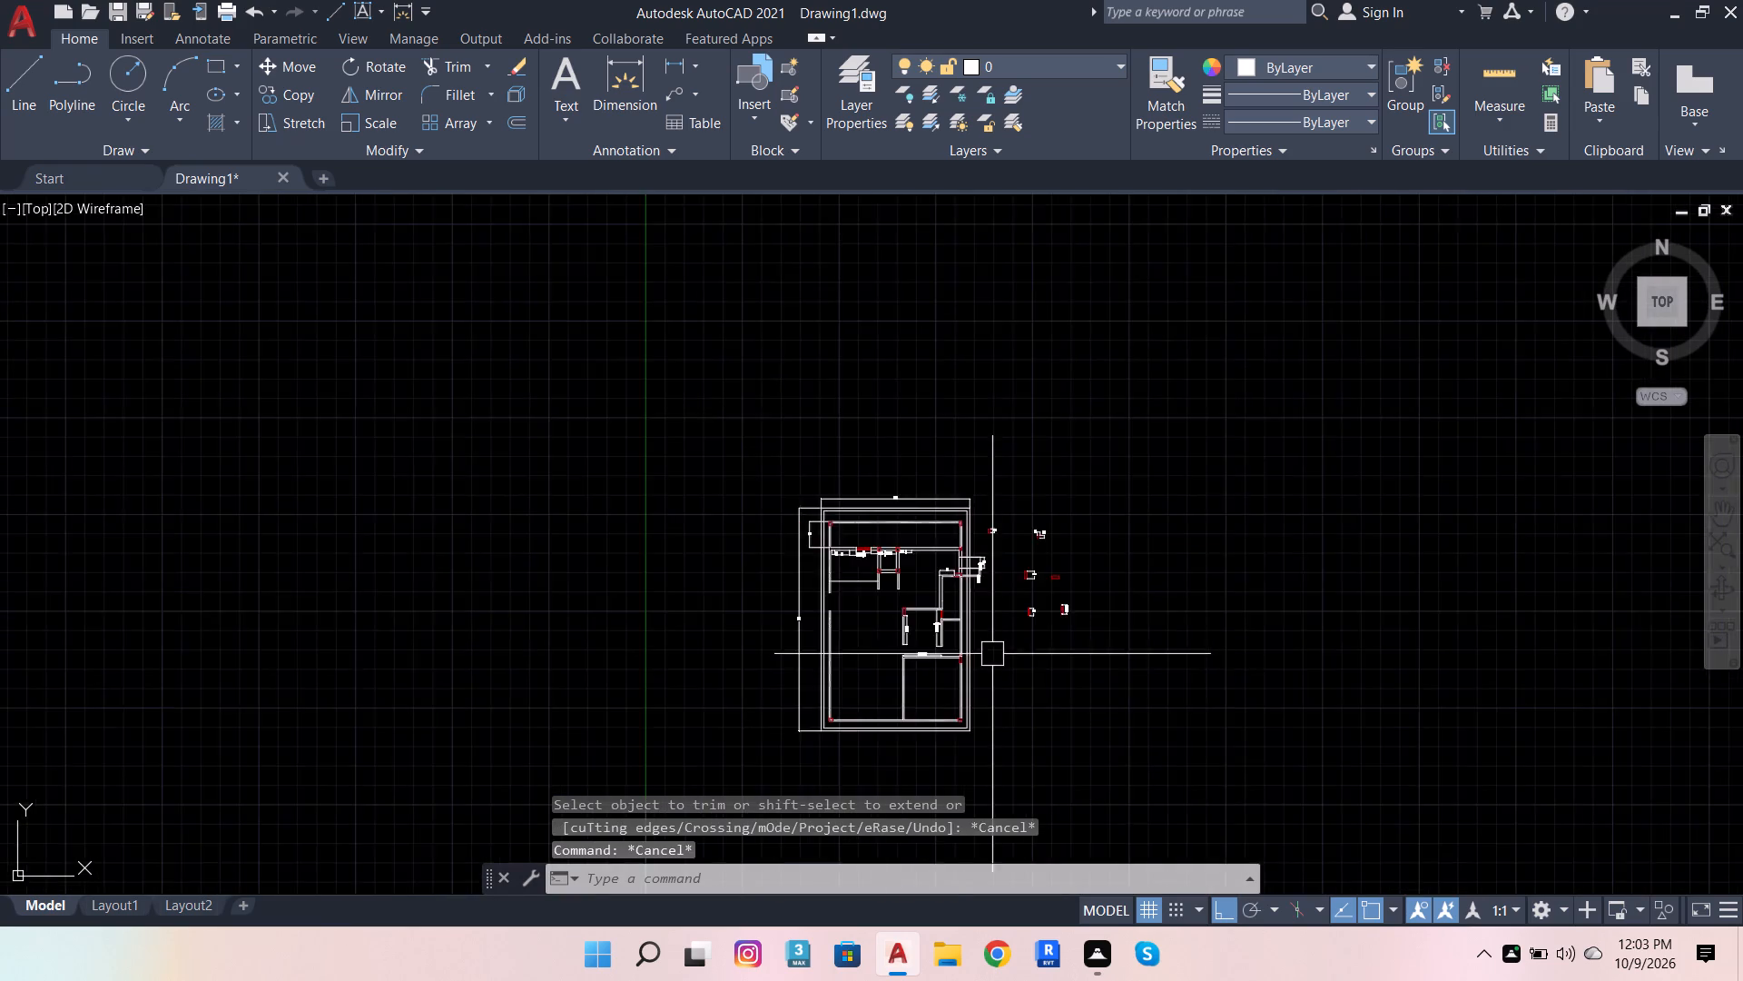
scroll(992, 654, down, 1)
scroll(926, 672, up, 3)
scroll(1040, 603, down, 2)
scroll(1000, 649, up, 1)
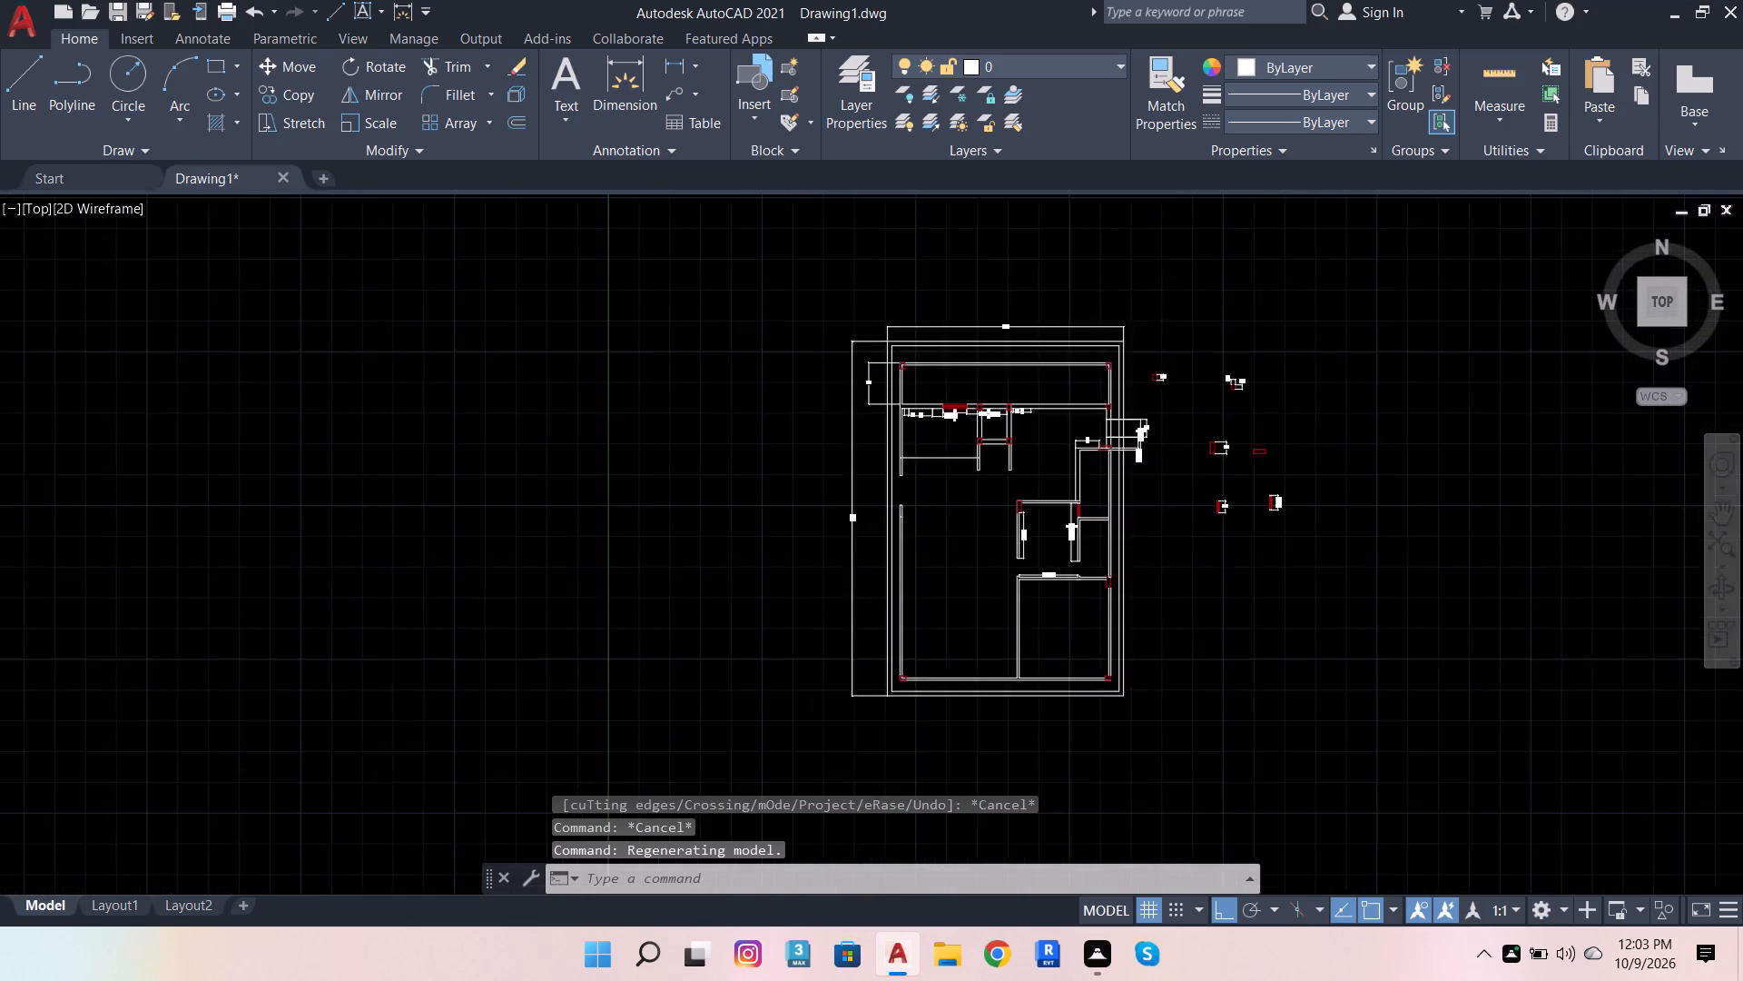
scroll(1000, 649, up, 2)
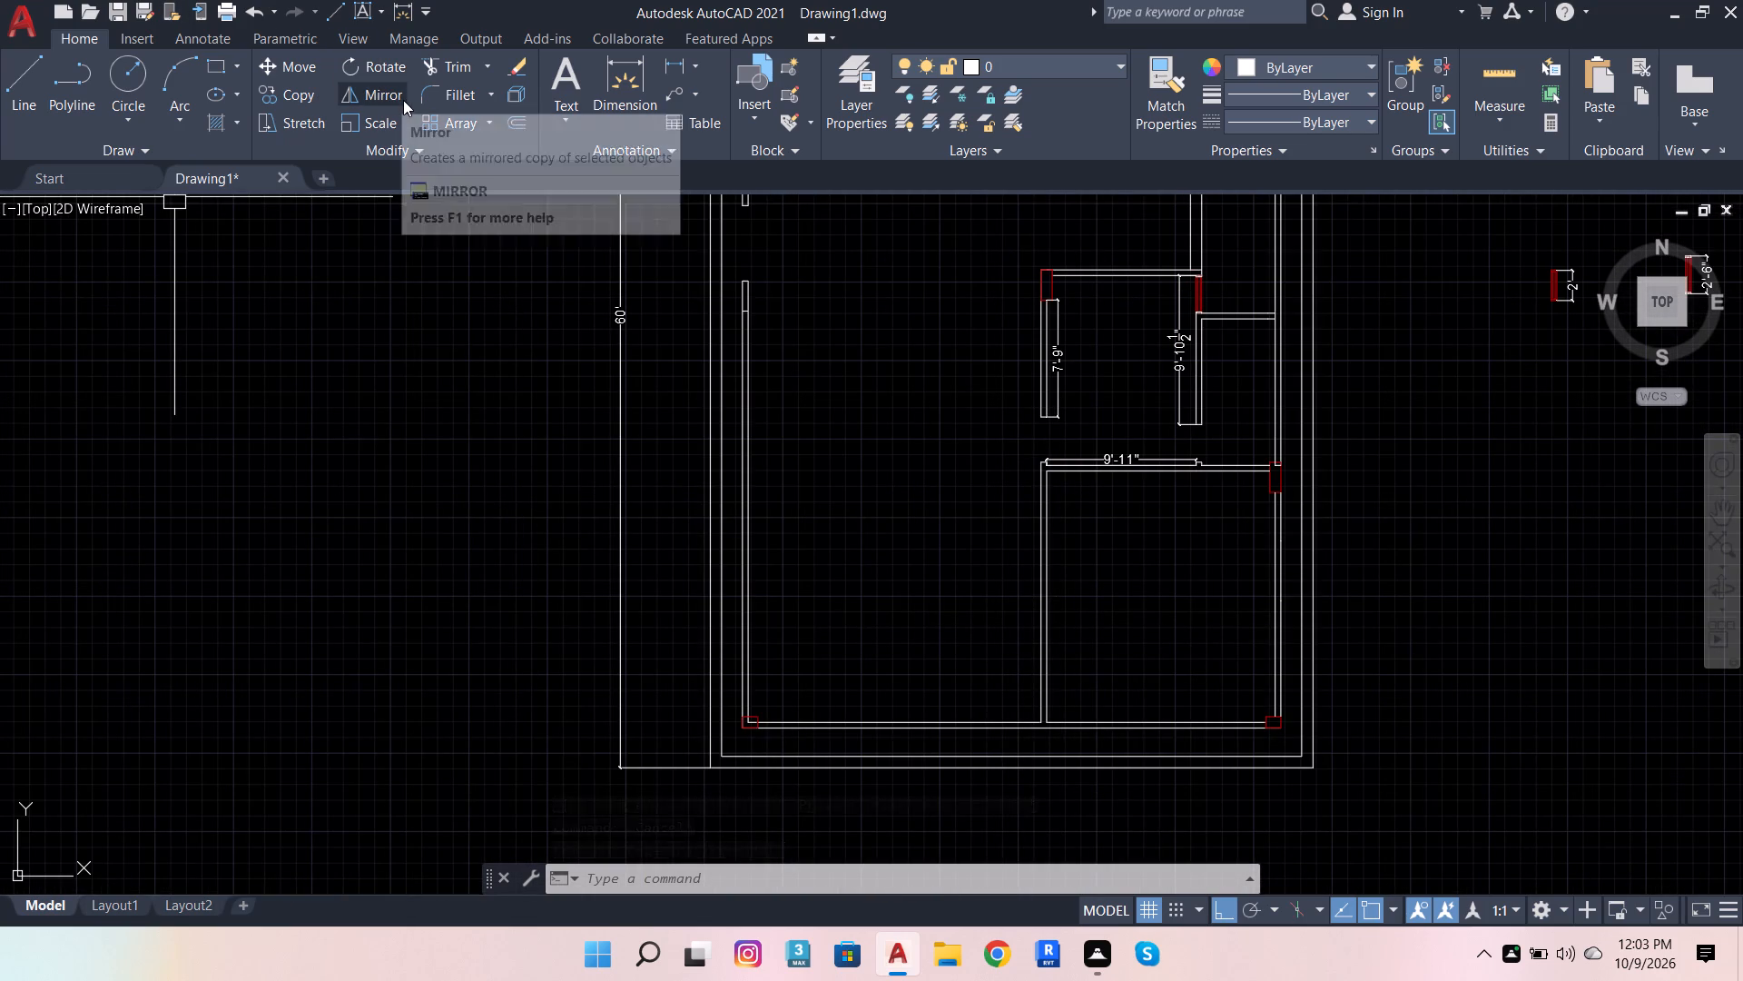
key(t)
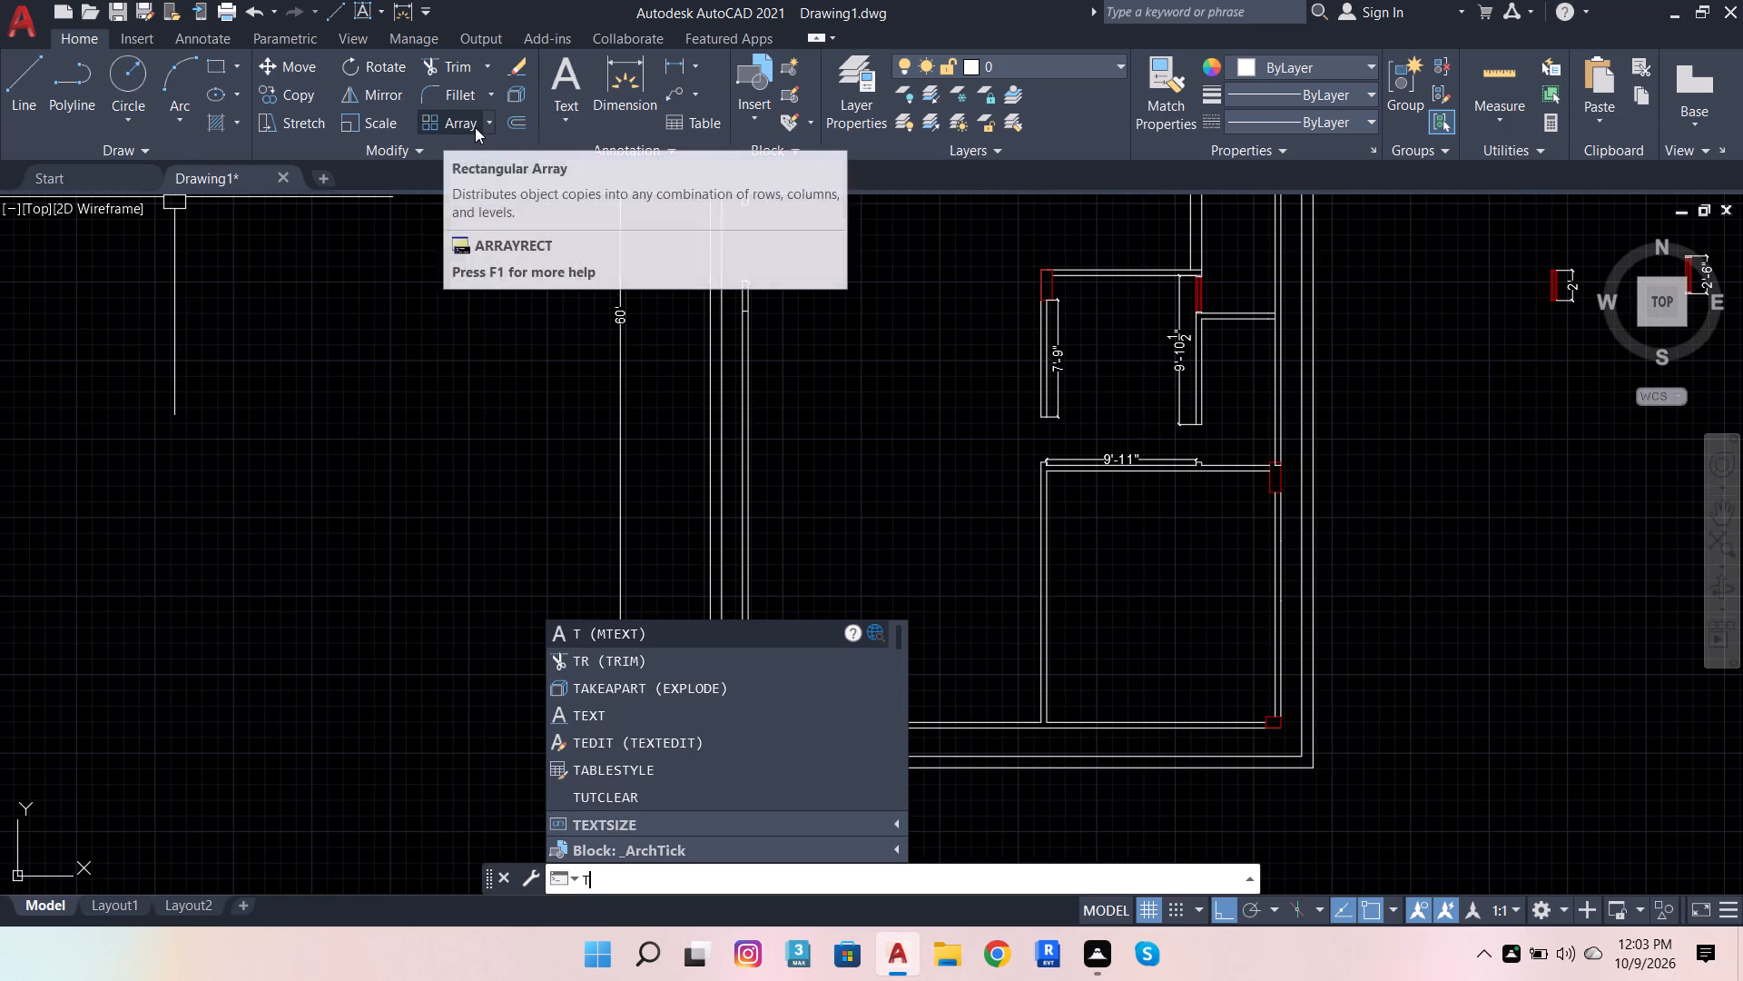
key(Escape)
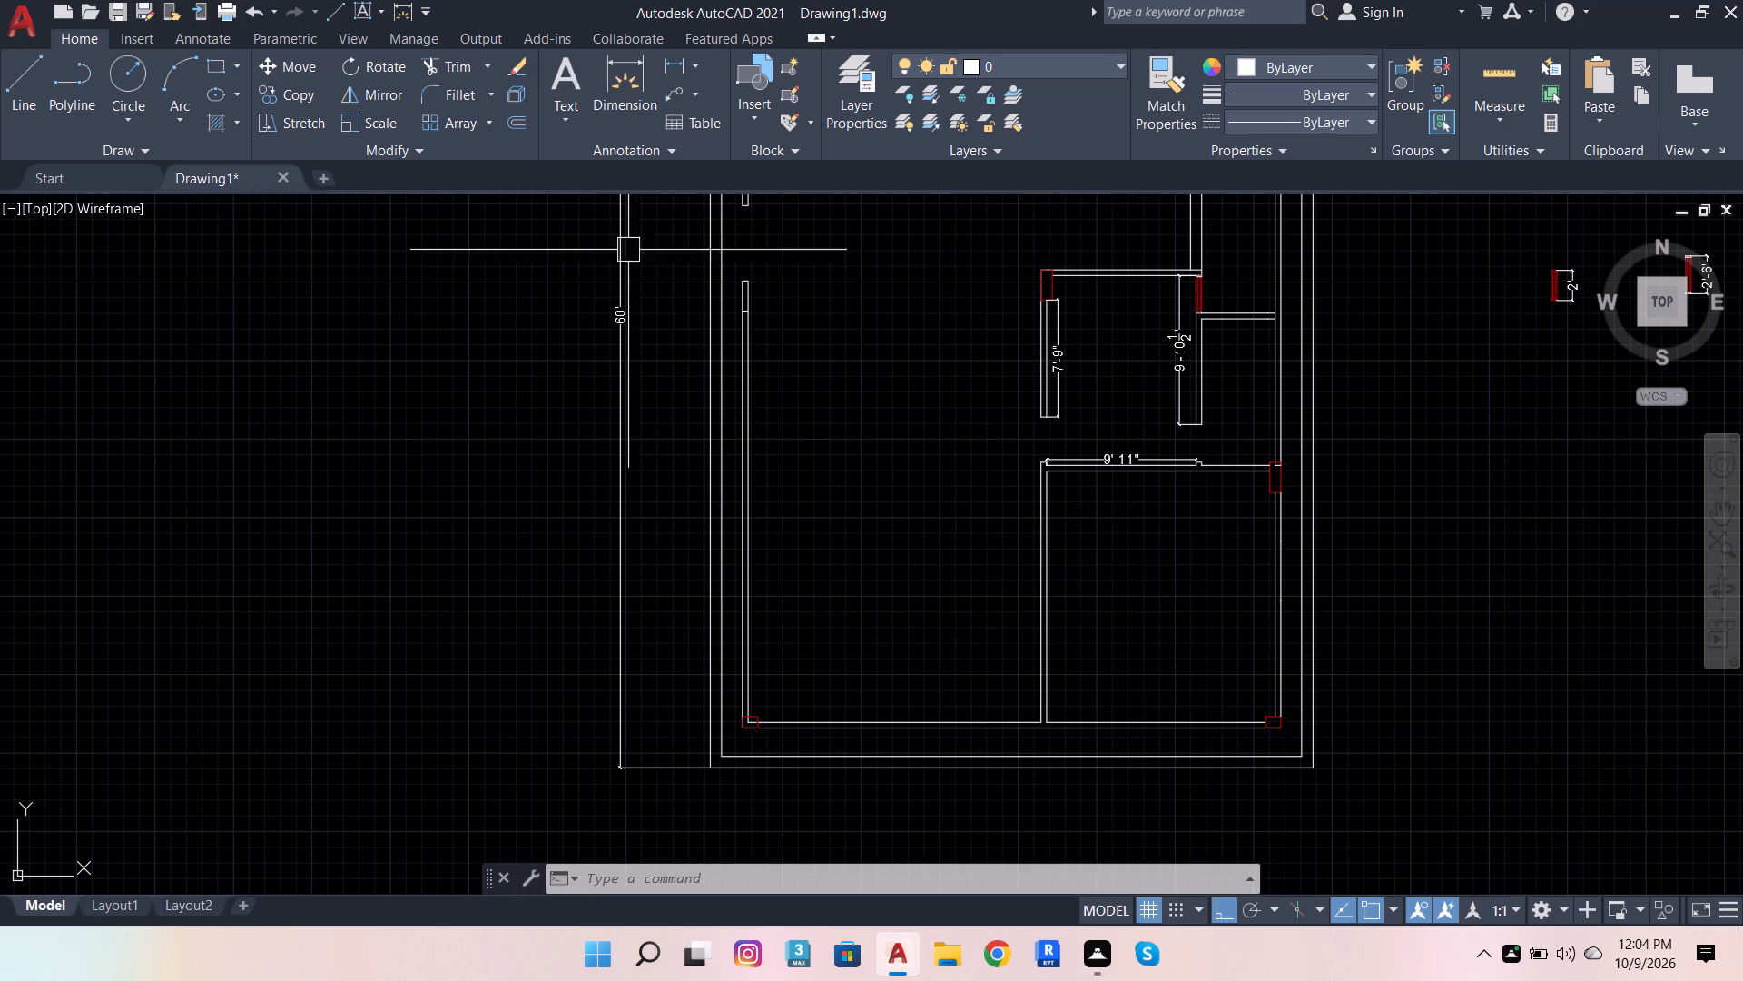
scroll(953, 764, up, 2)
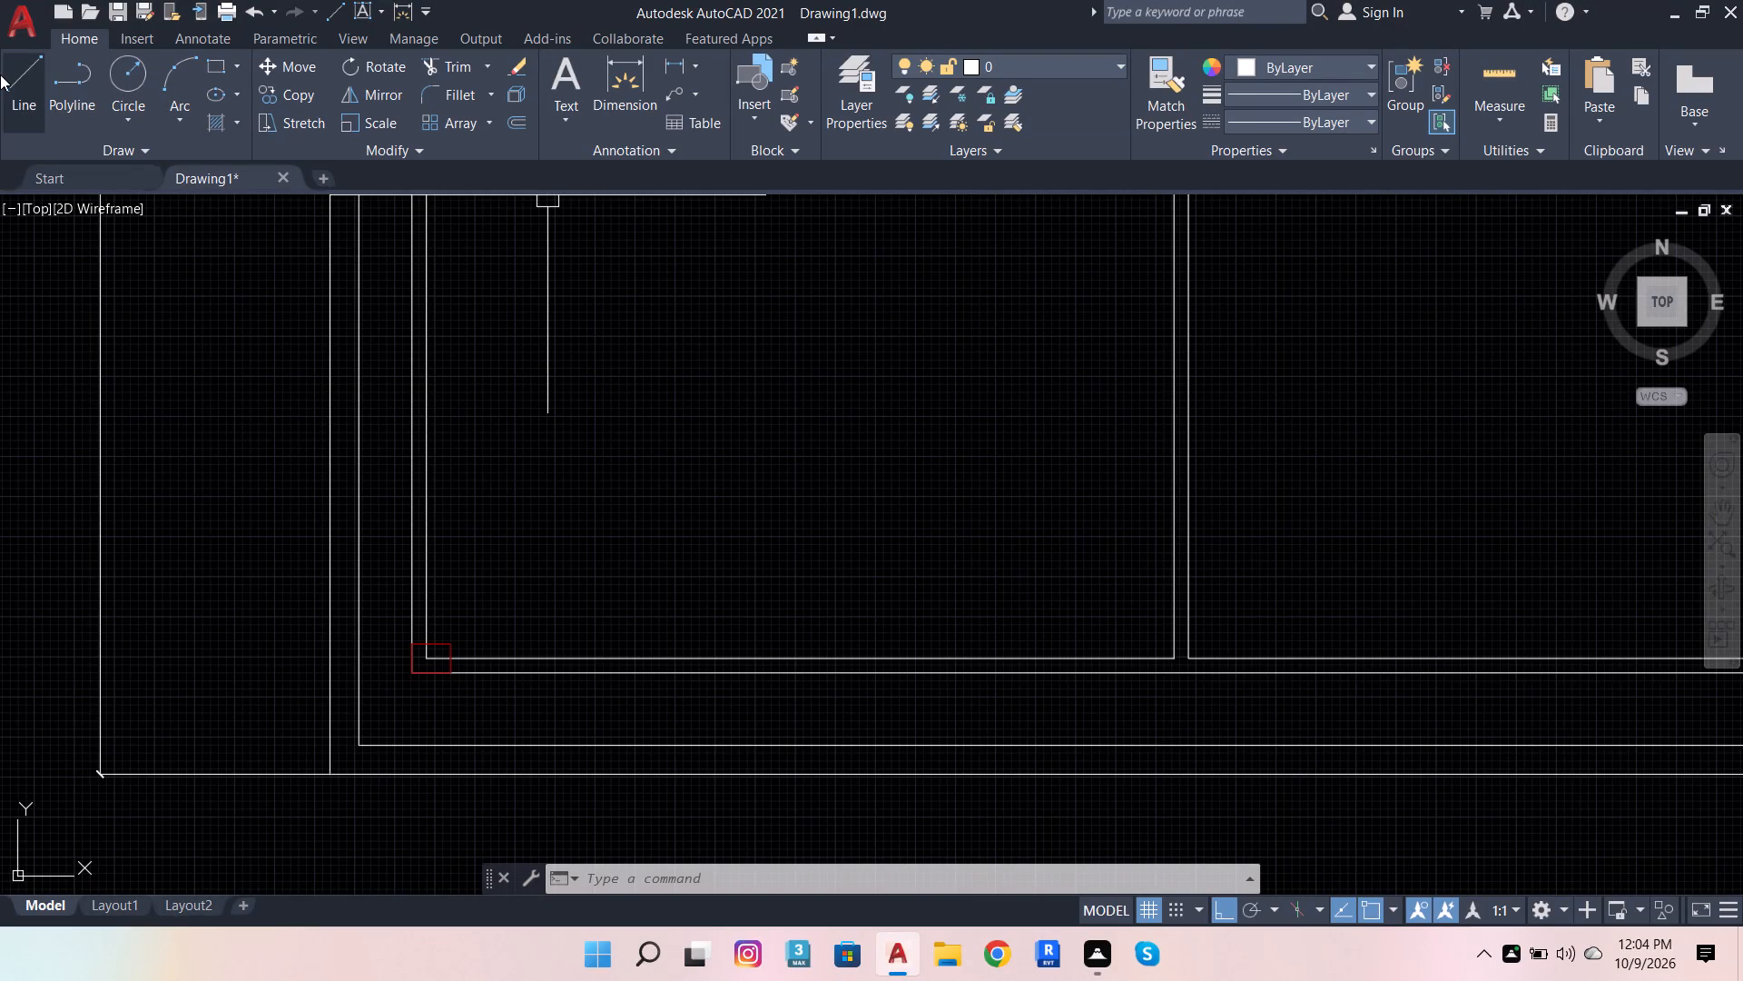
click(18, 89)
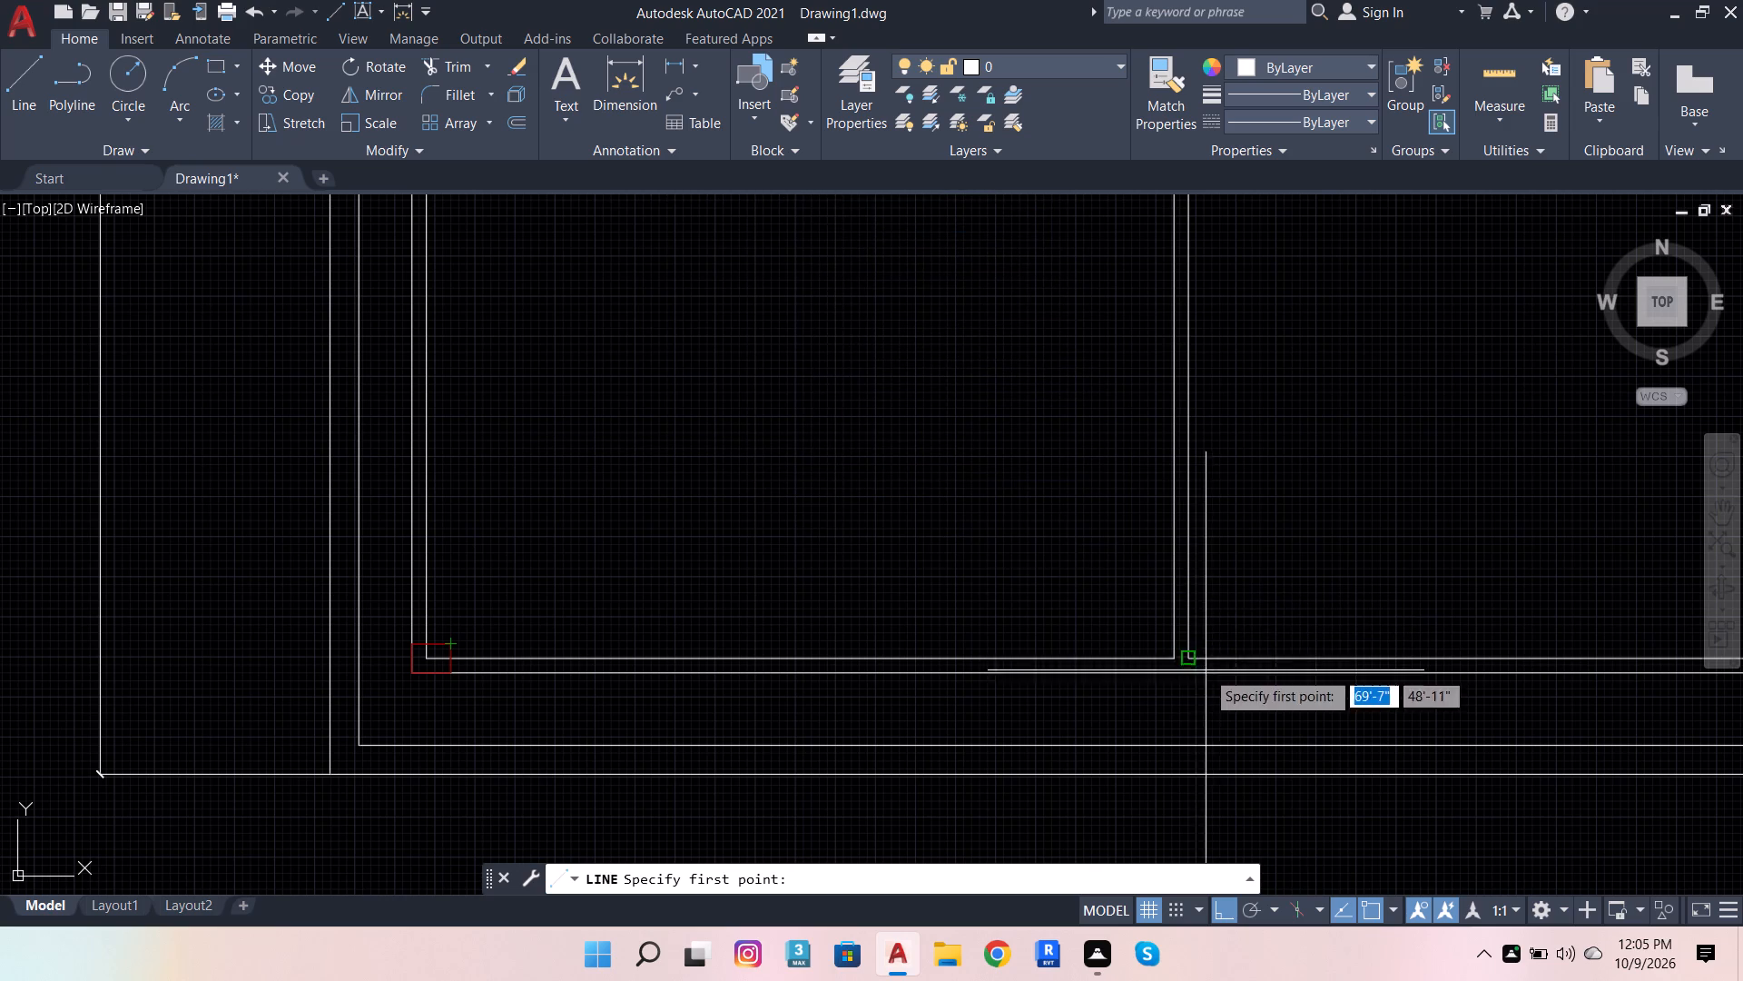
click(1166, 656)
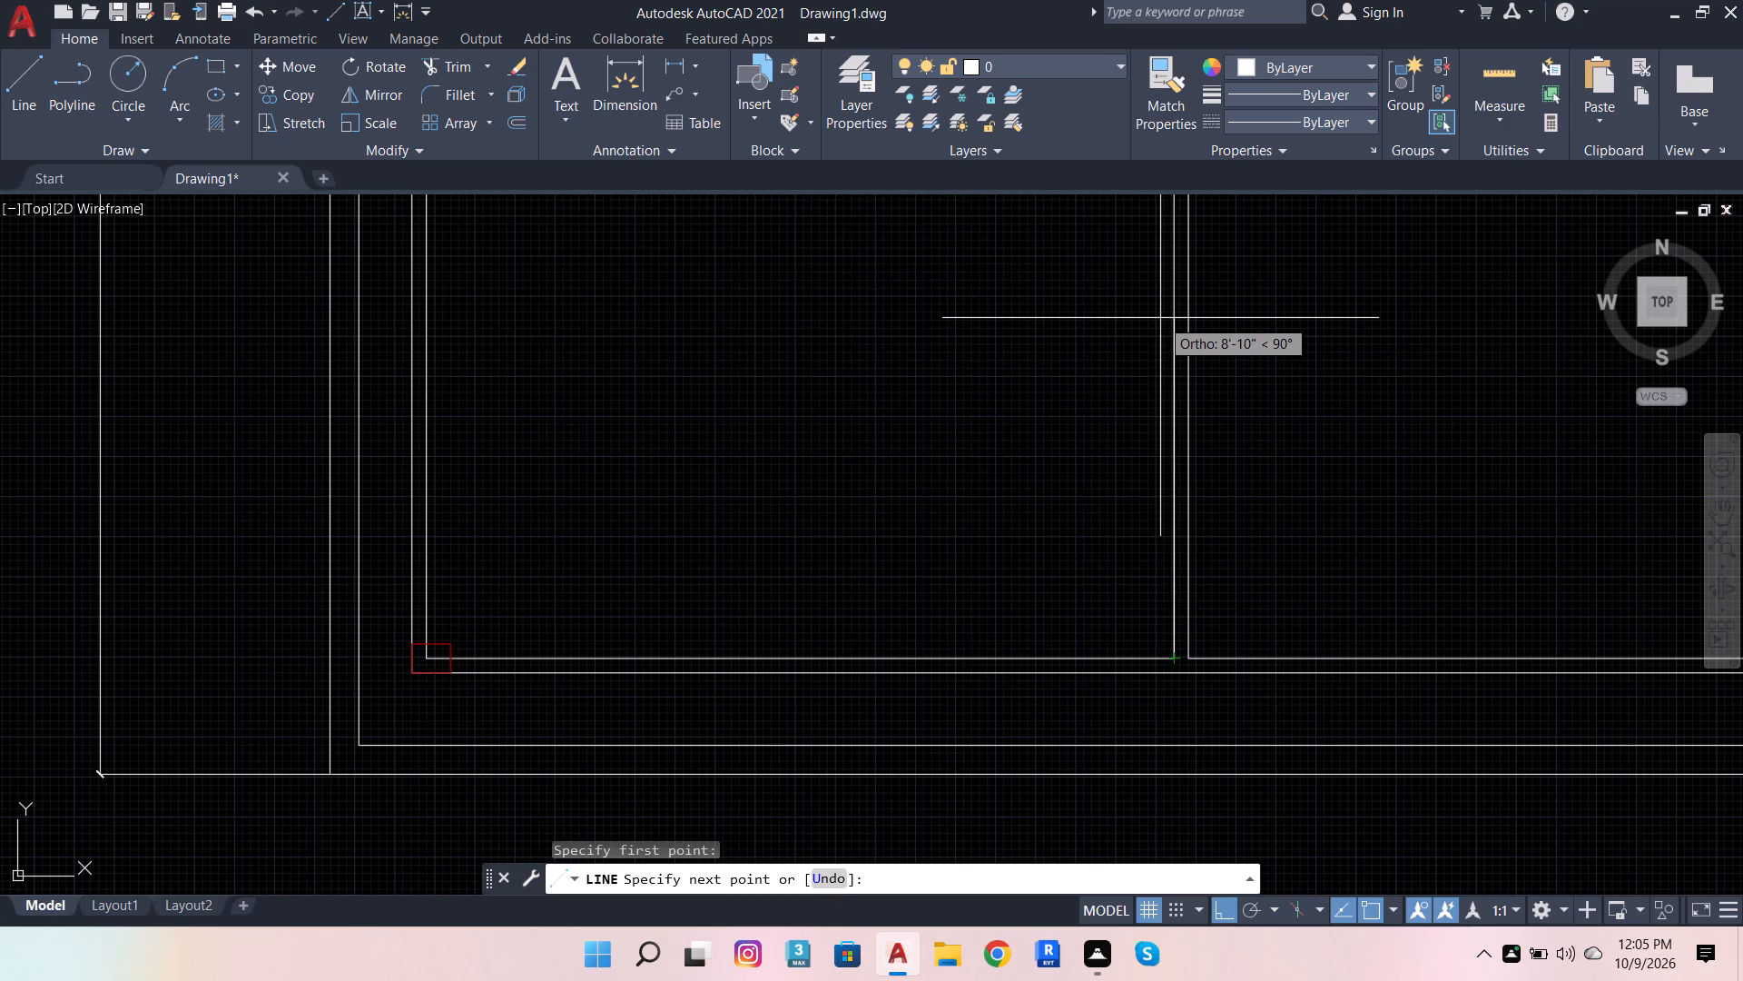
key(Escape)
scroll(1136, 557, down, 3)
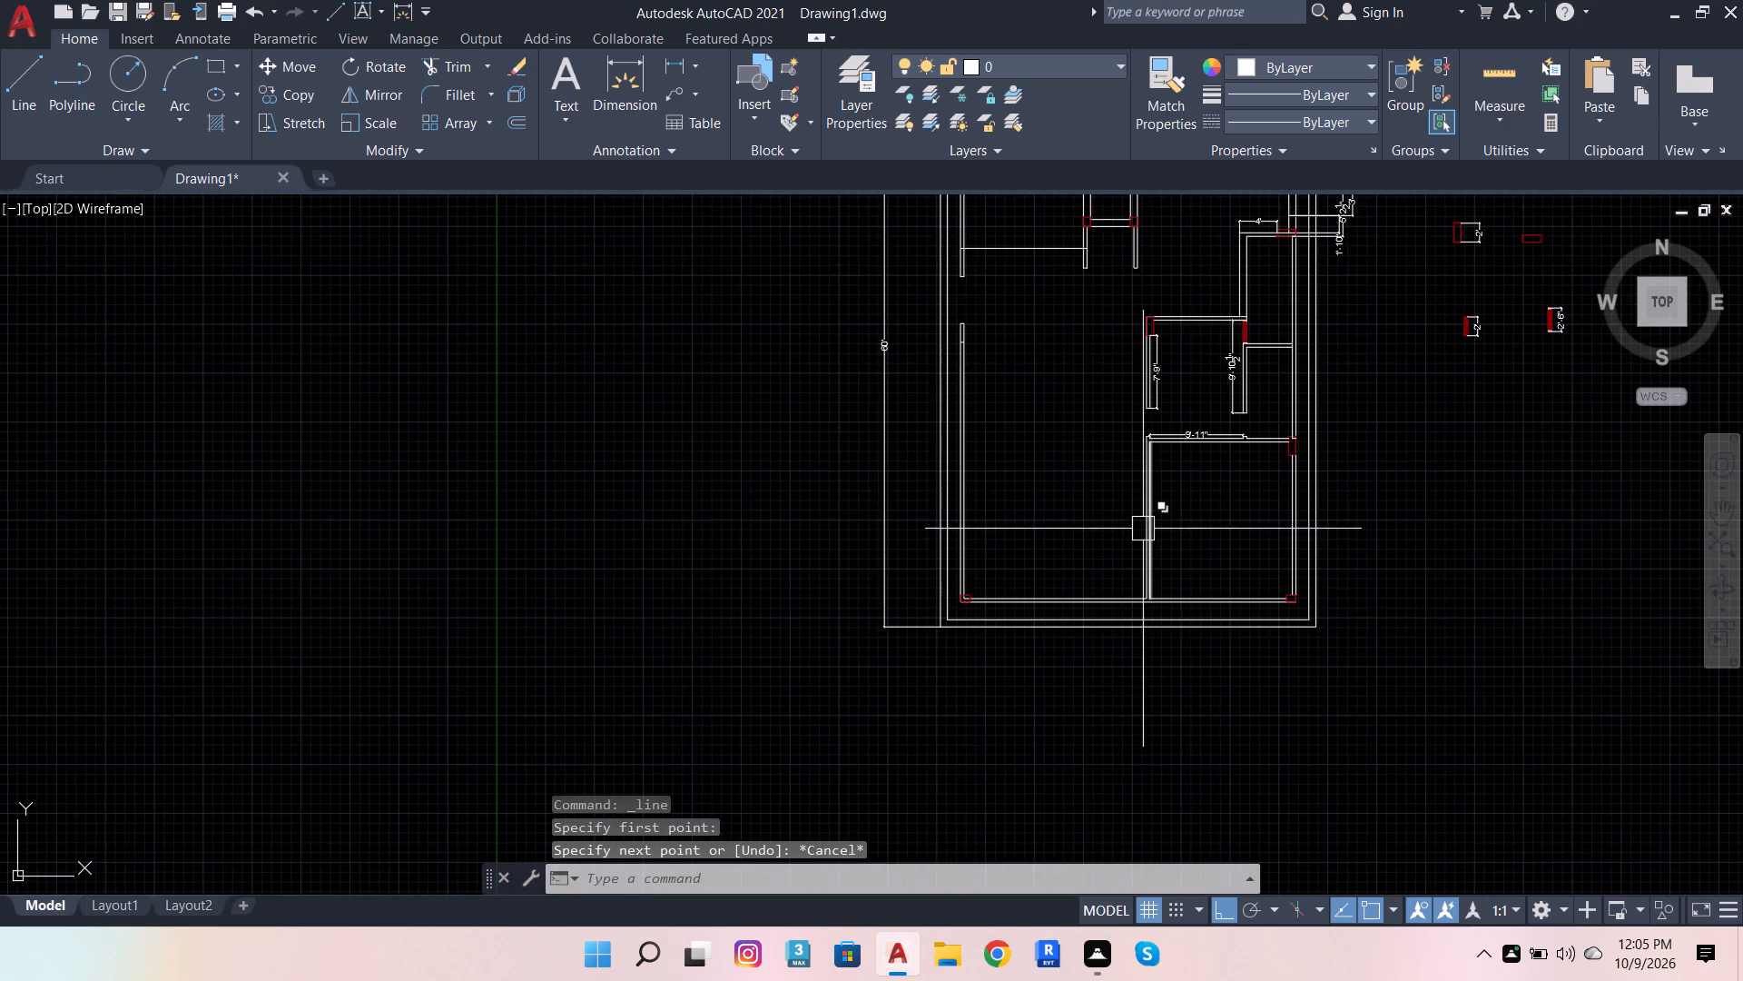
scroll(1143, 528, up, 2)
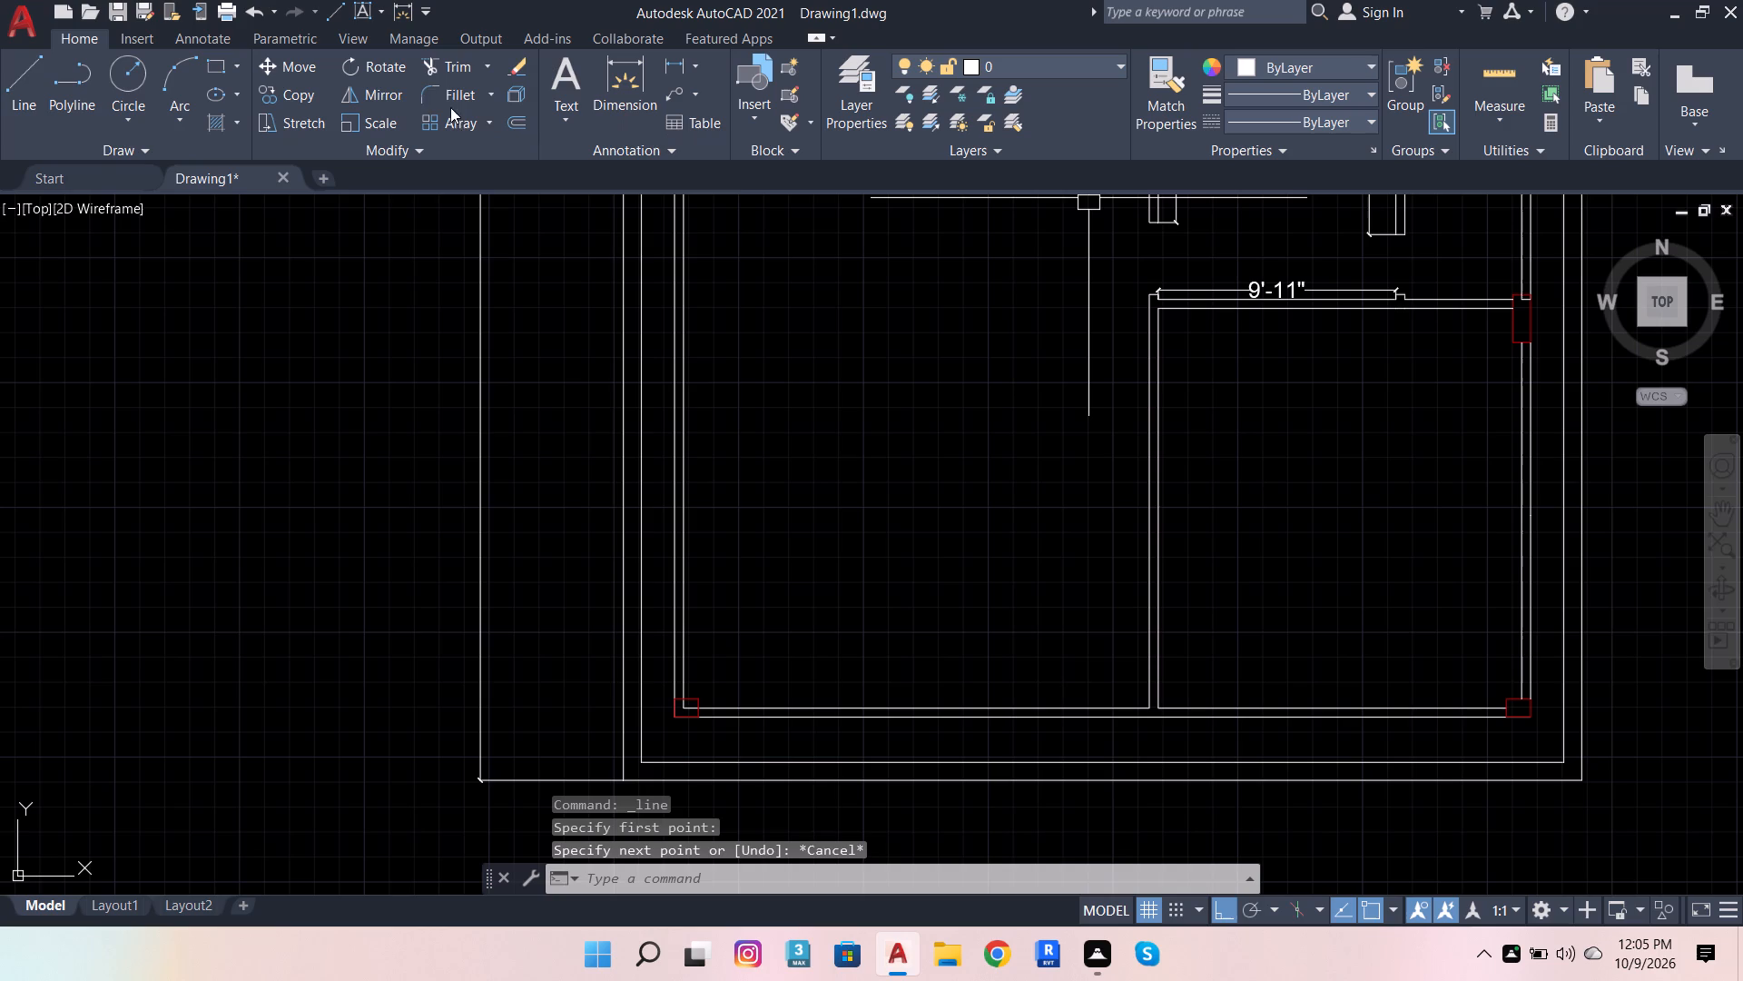
Draw a line up the left face of the lower interior wall from its base corner, in segments of 2'7.6" and 2'6".
click(5, 94)
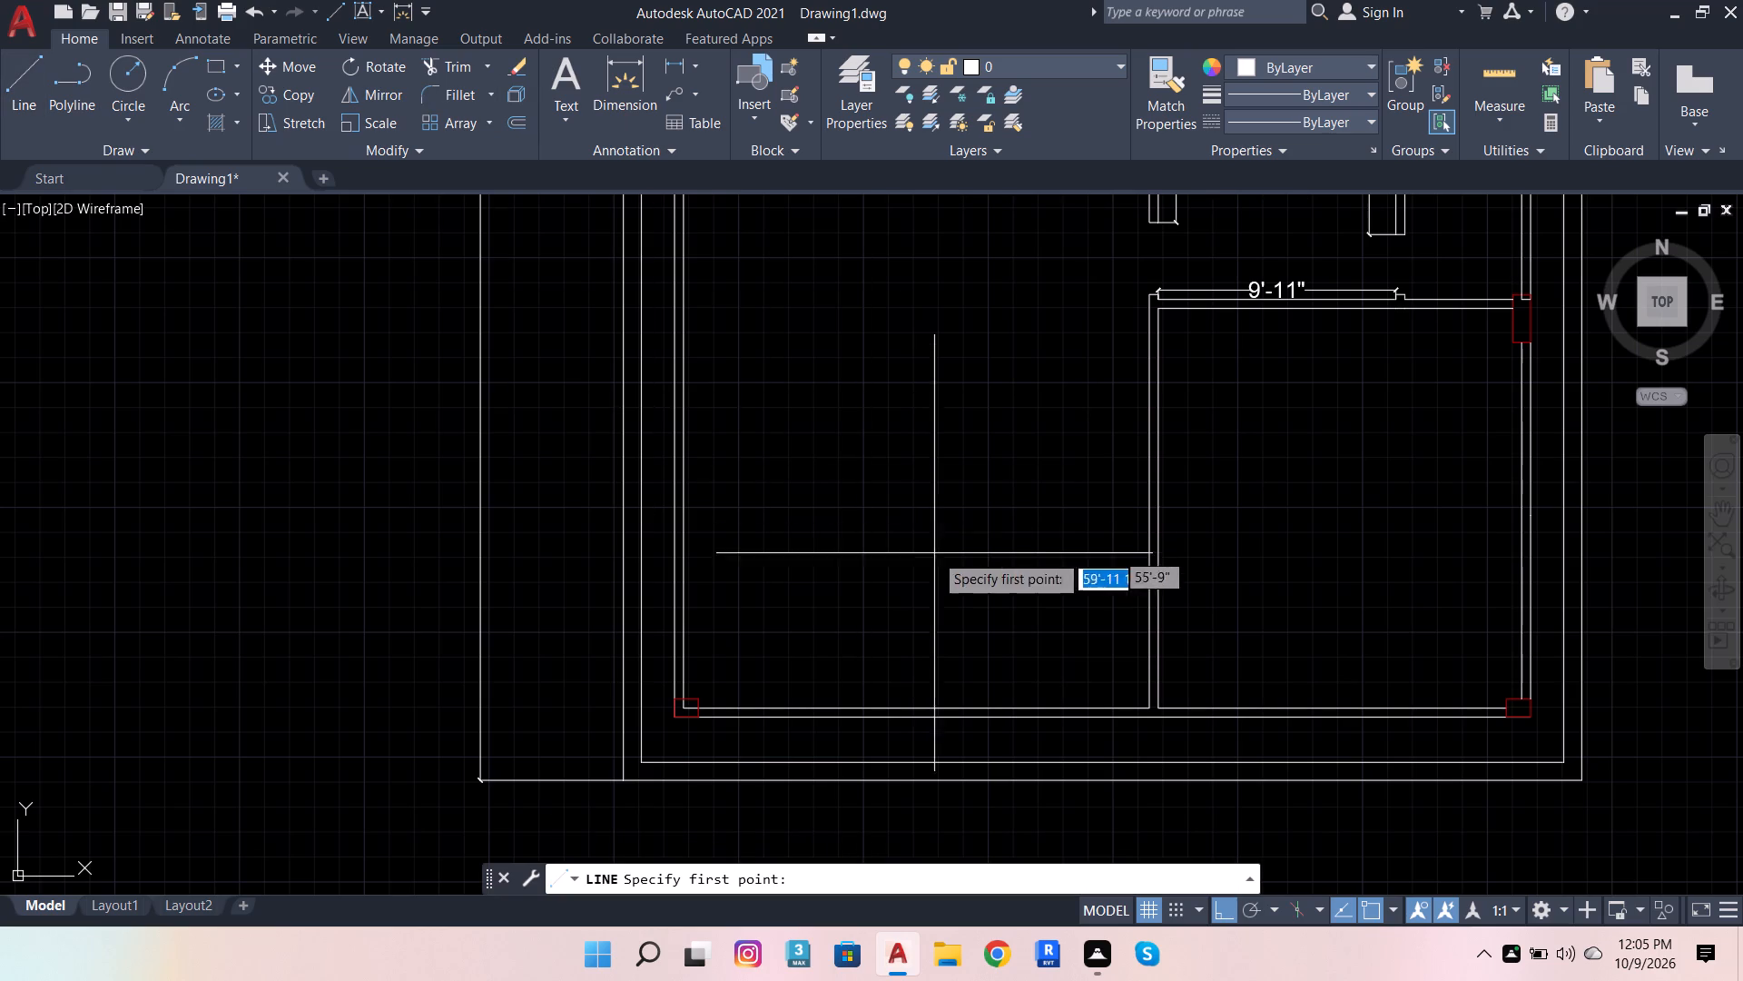
click(1140, 705)
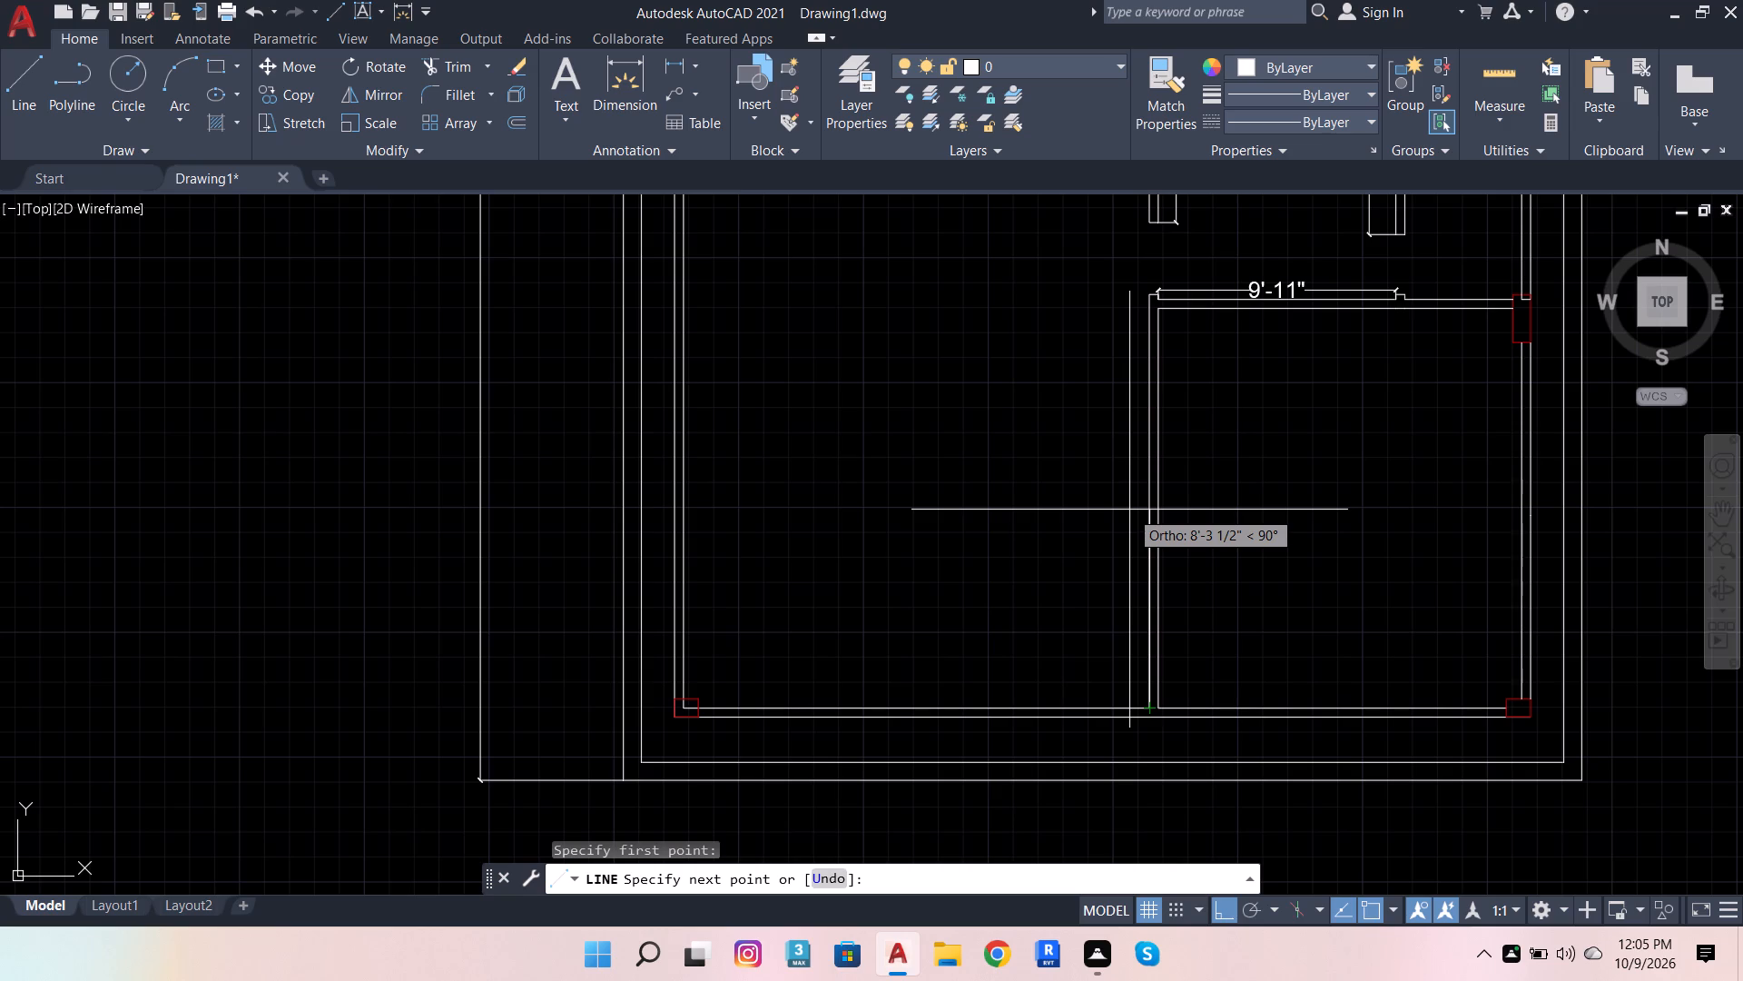
text(2')
key(7)
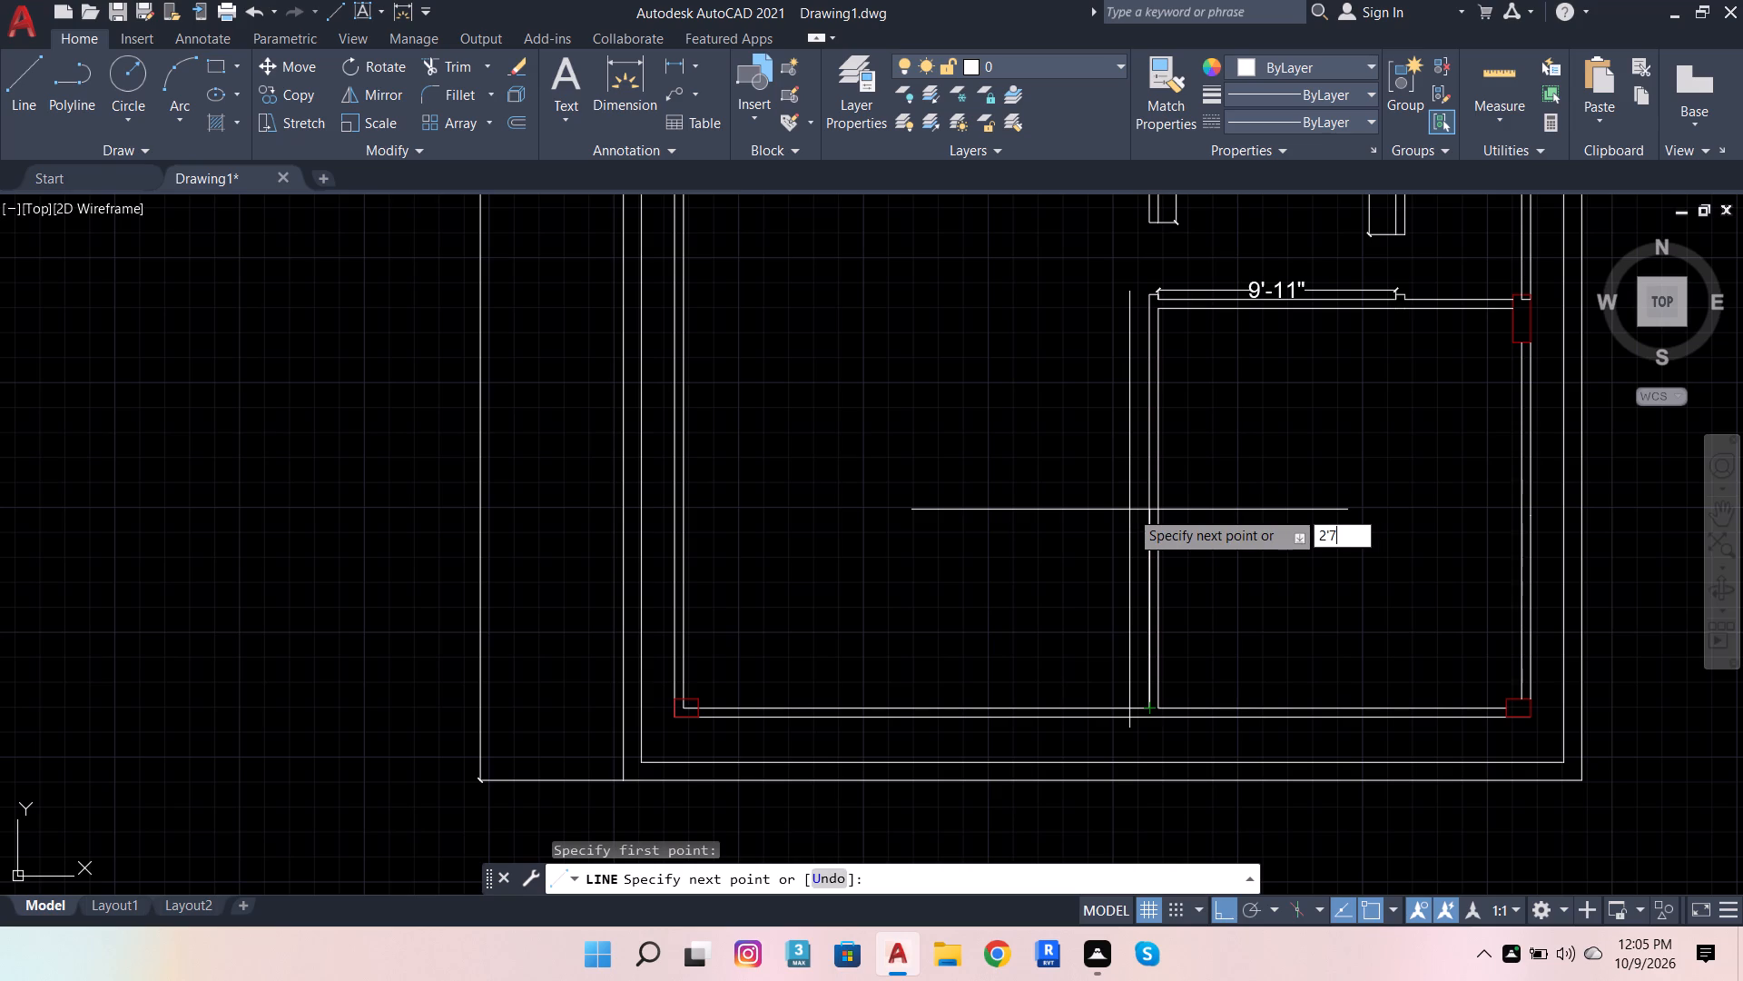
text(.6)
key(Return)
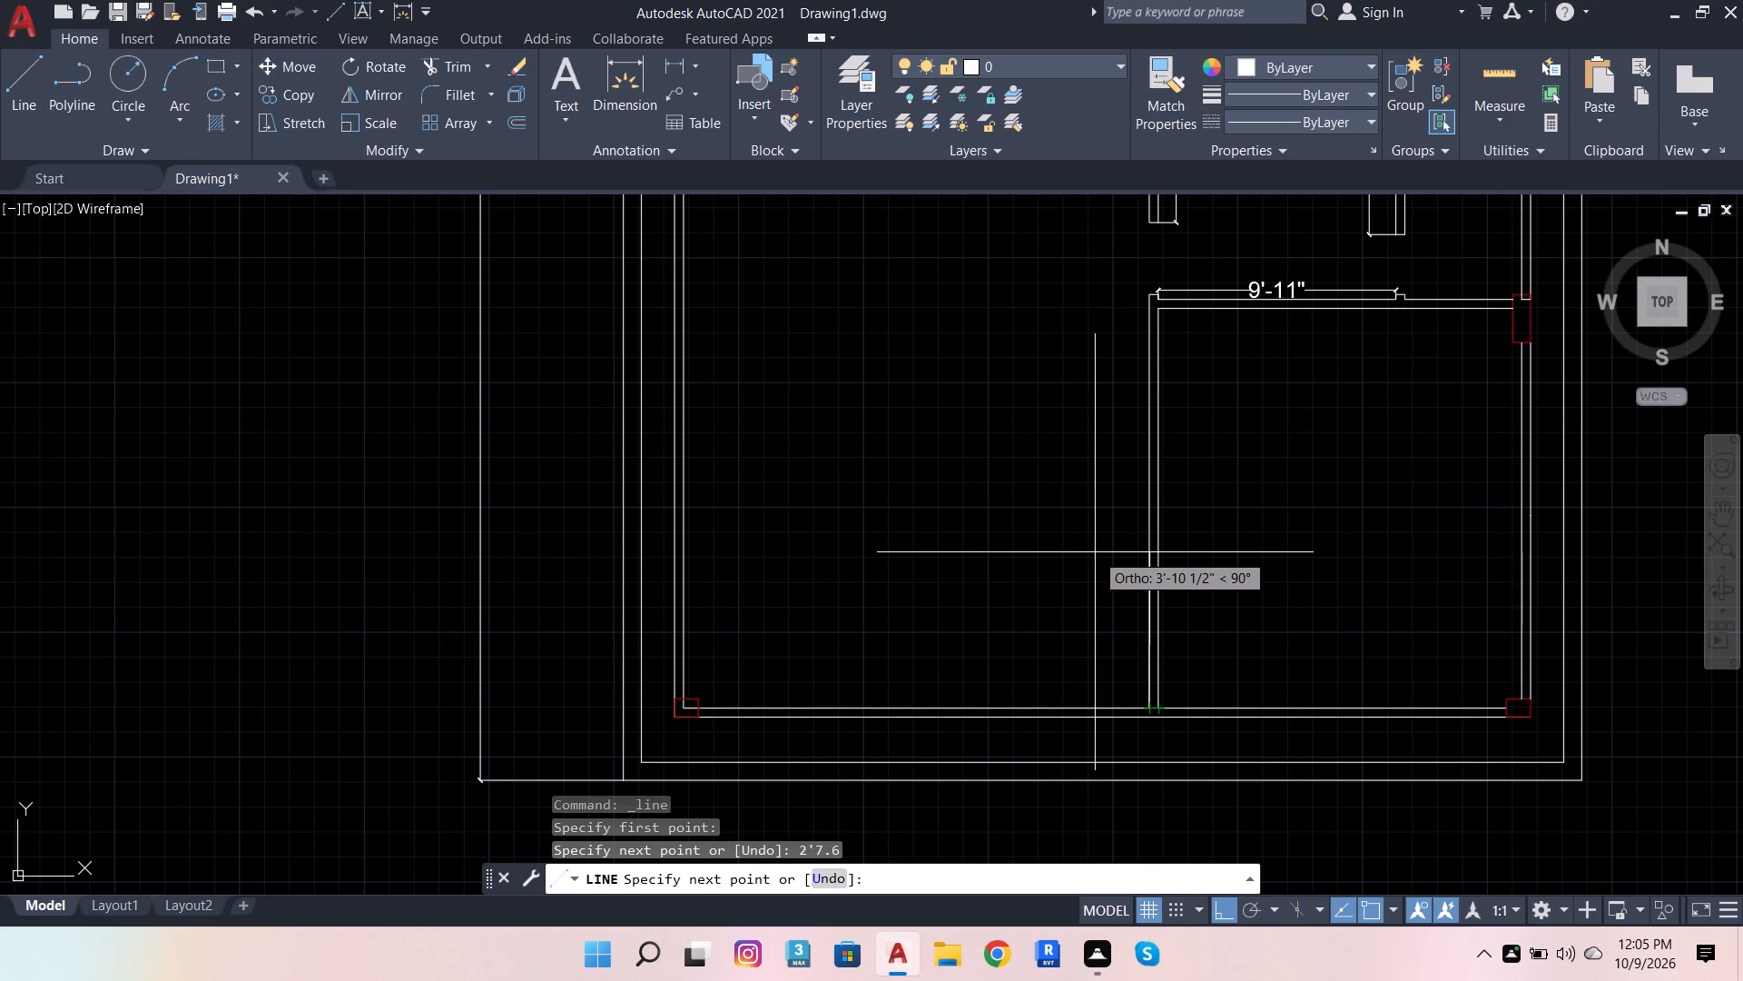
text(2')
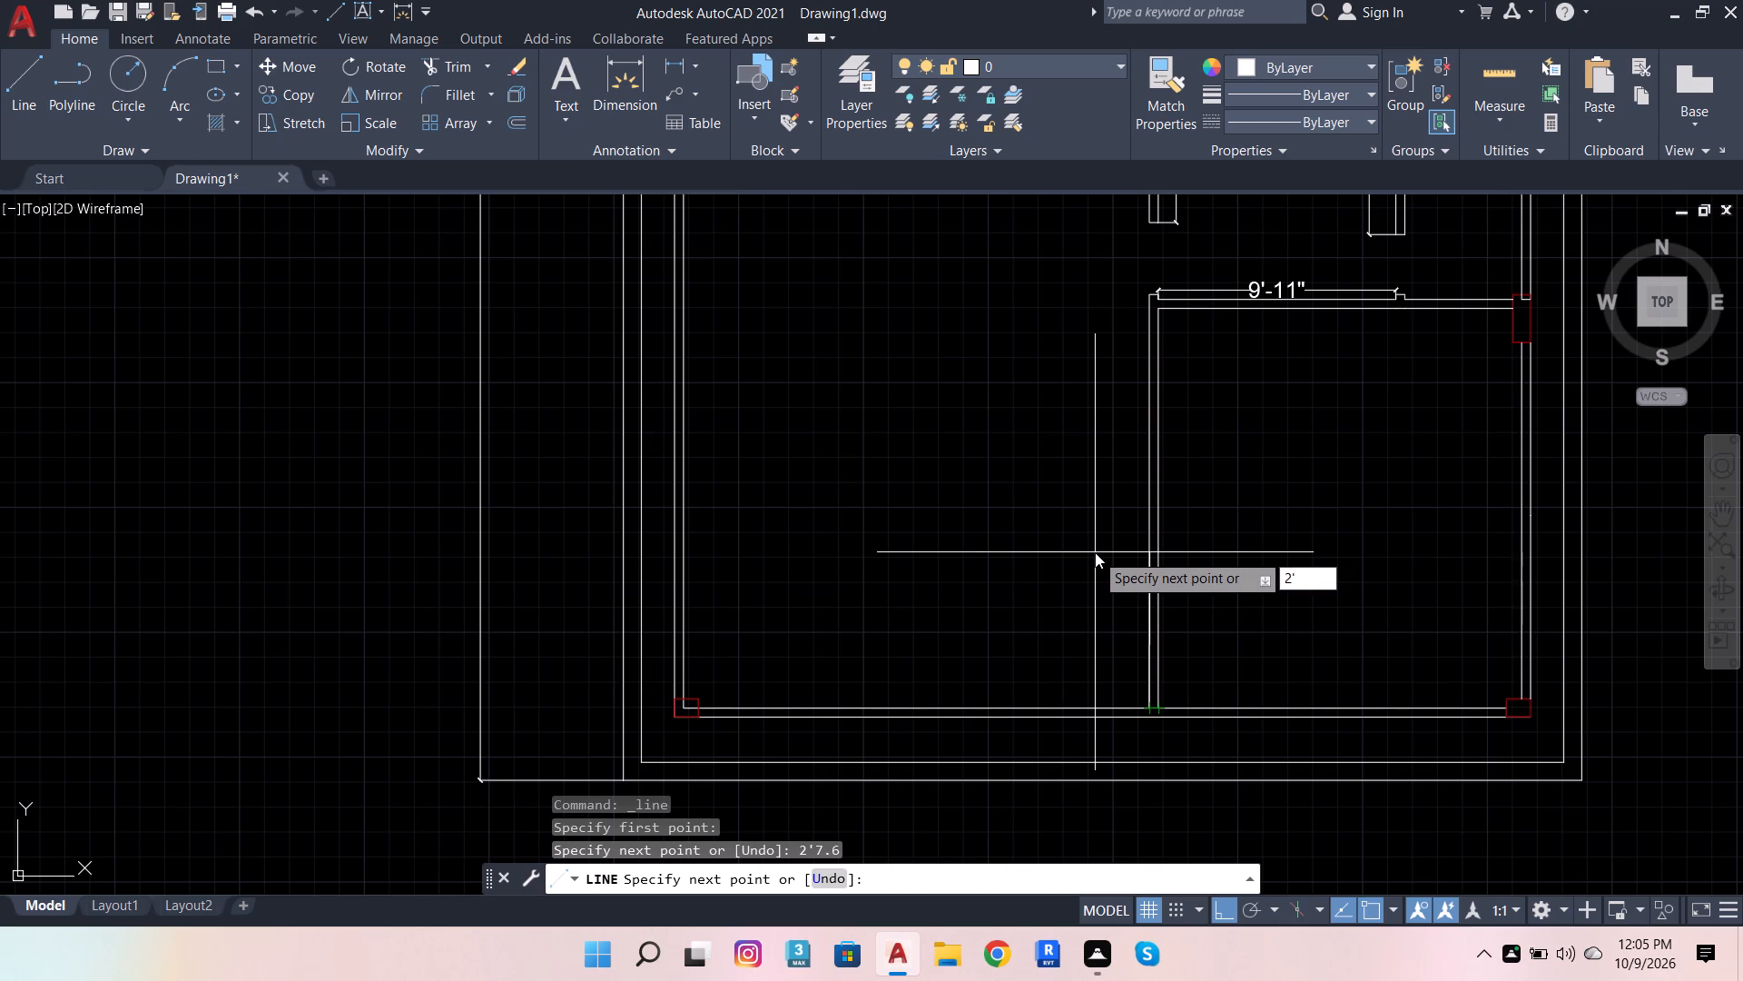
key(6)
key(Return)
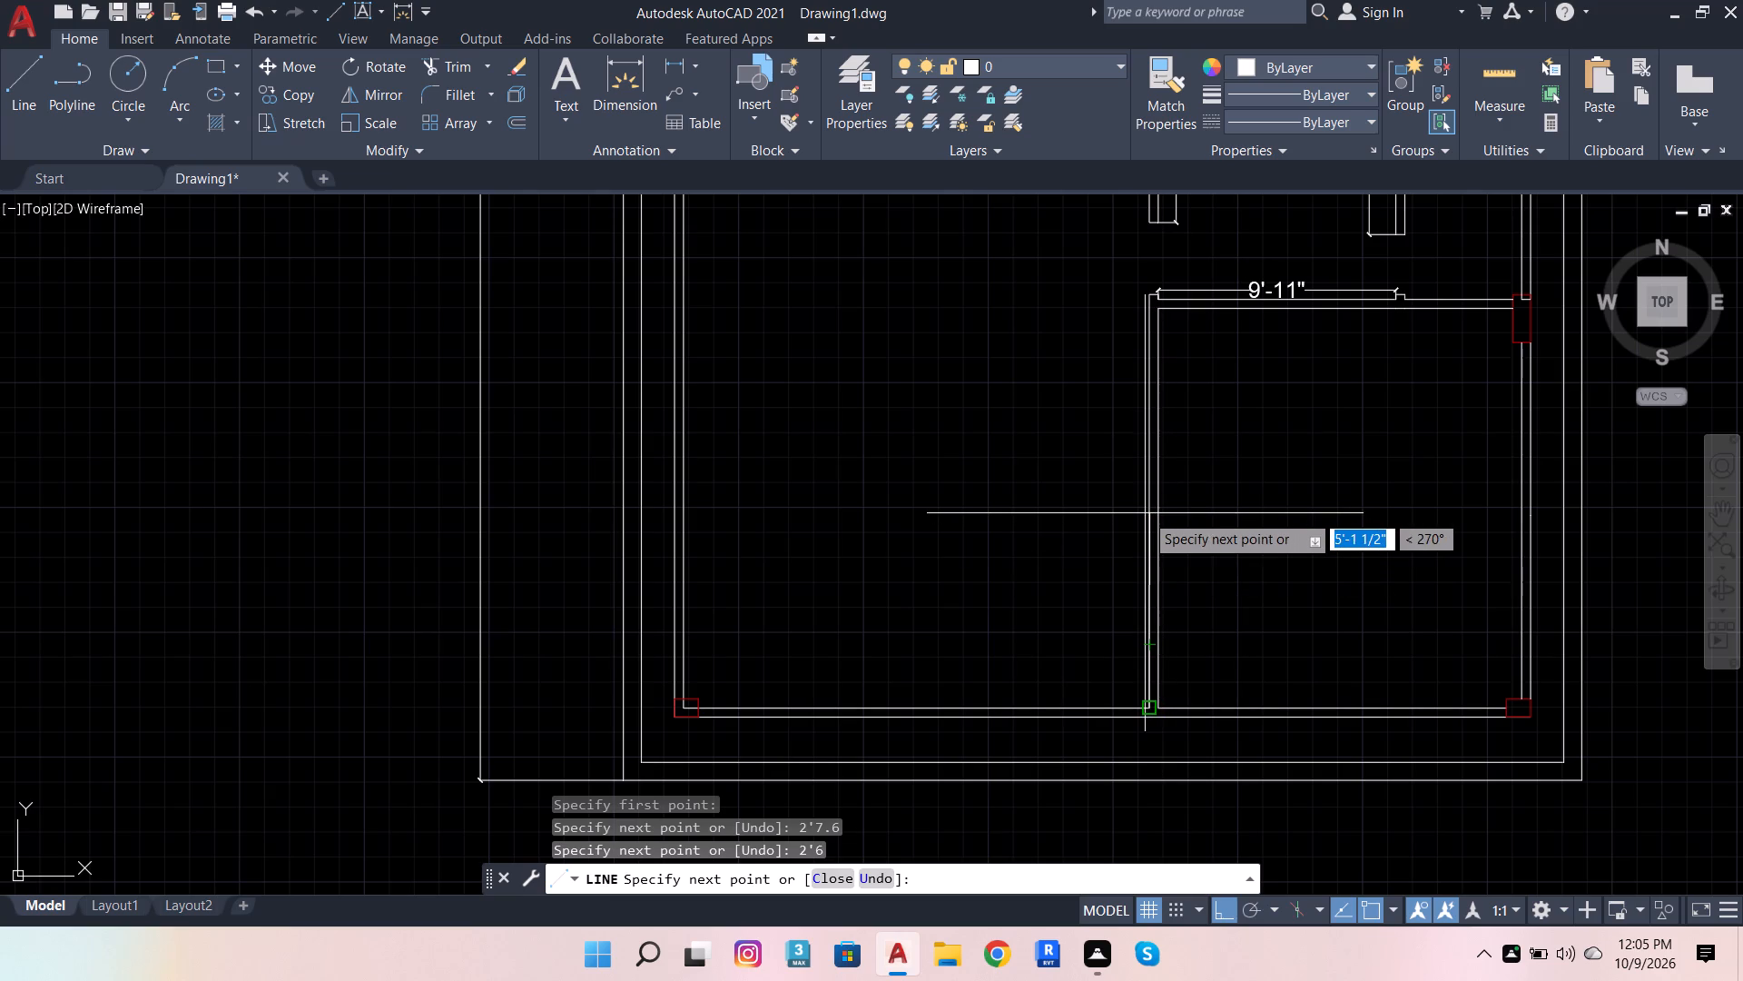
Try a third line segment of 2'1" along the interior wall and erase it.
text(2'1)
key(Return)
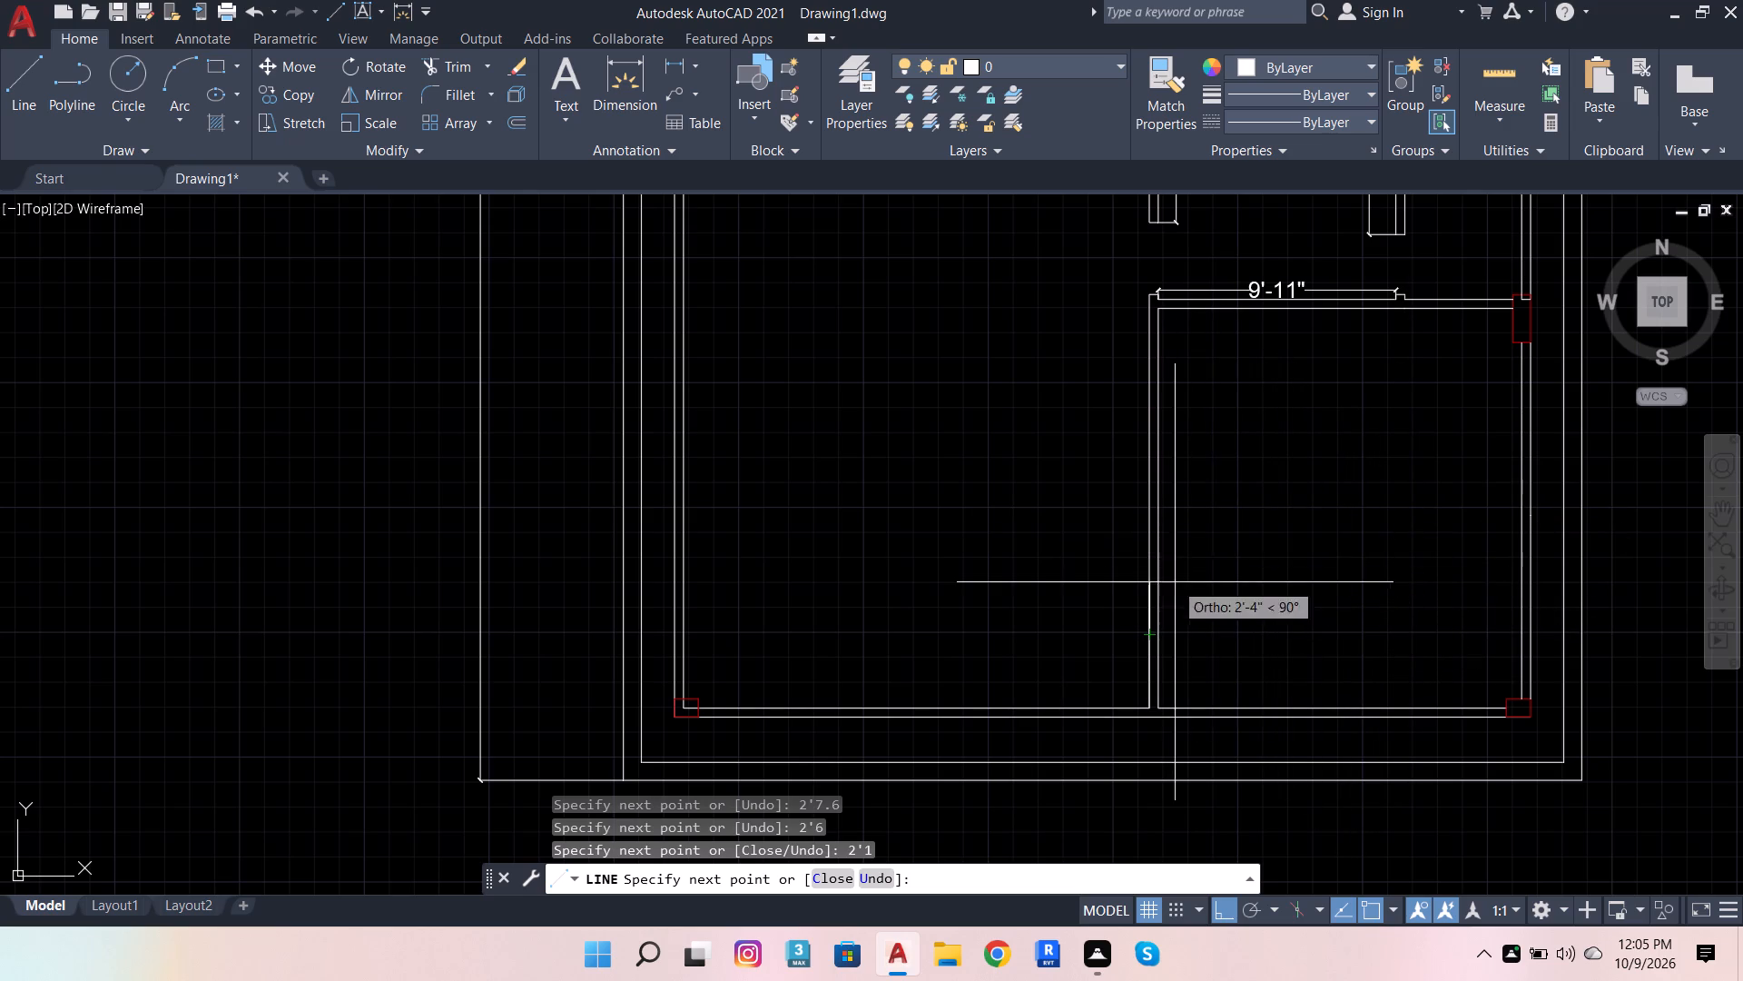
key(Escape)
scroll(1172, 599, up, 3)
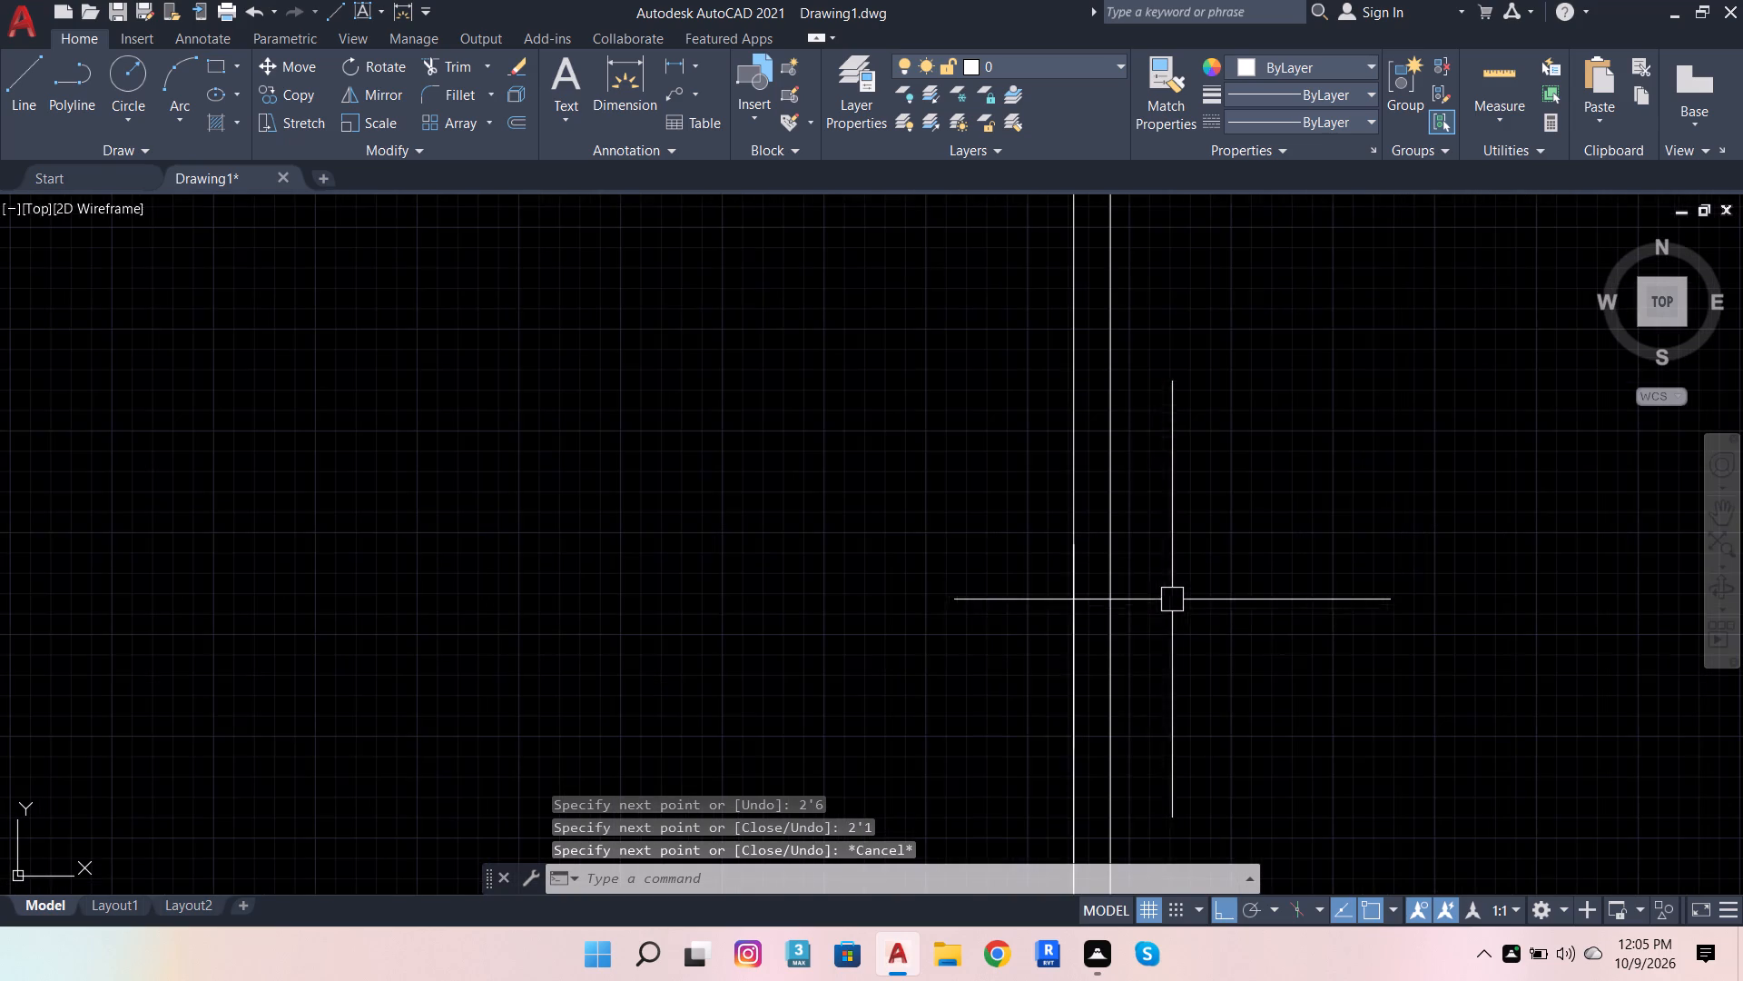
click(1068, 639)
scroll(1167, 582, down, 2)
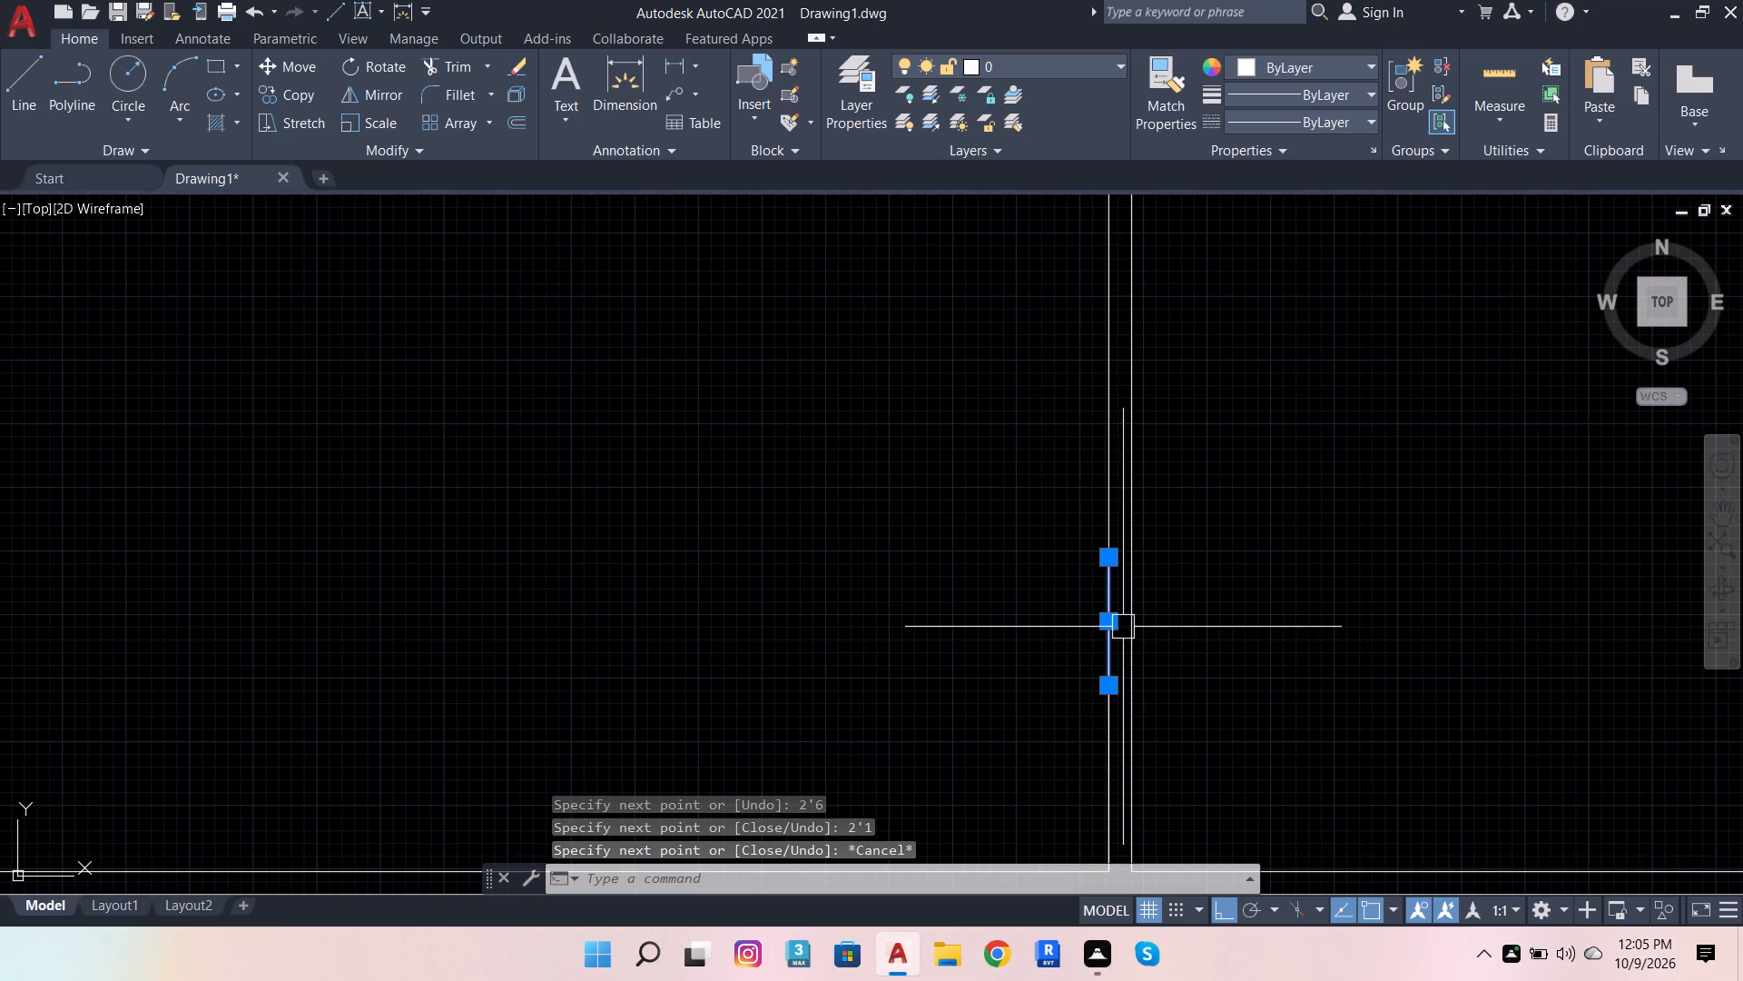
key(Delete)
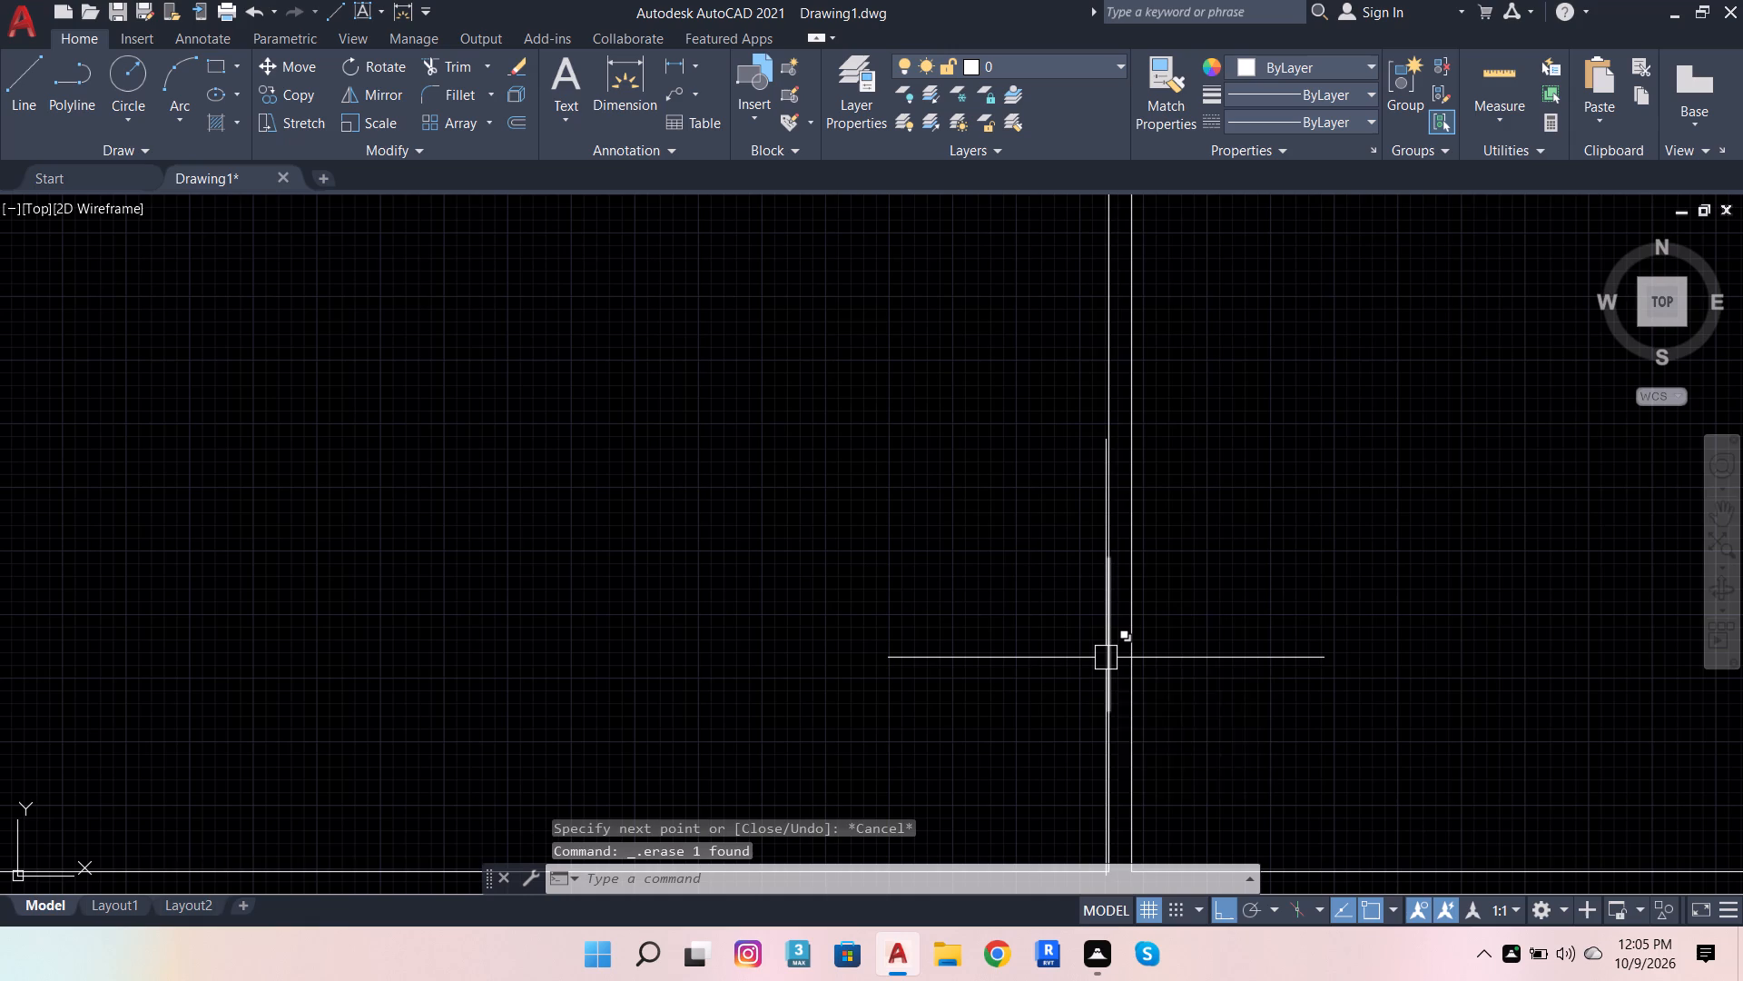
Dimension the two line segments on the interior wall's left face, the upper one and the one starting at the base corner.
scroll(1241, 513, down, 2)
scroll(1185, 554, up, 1)
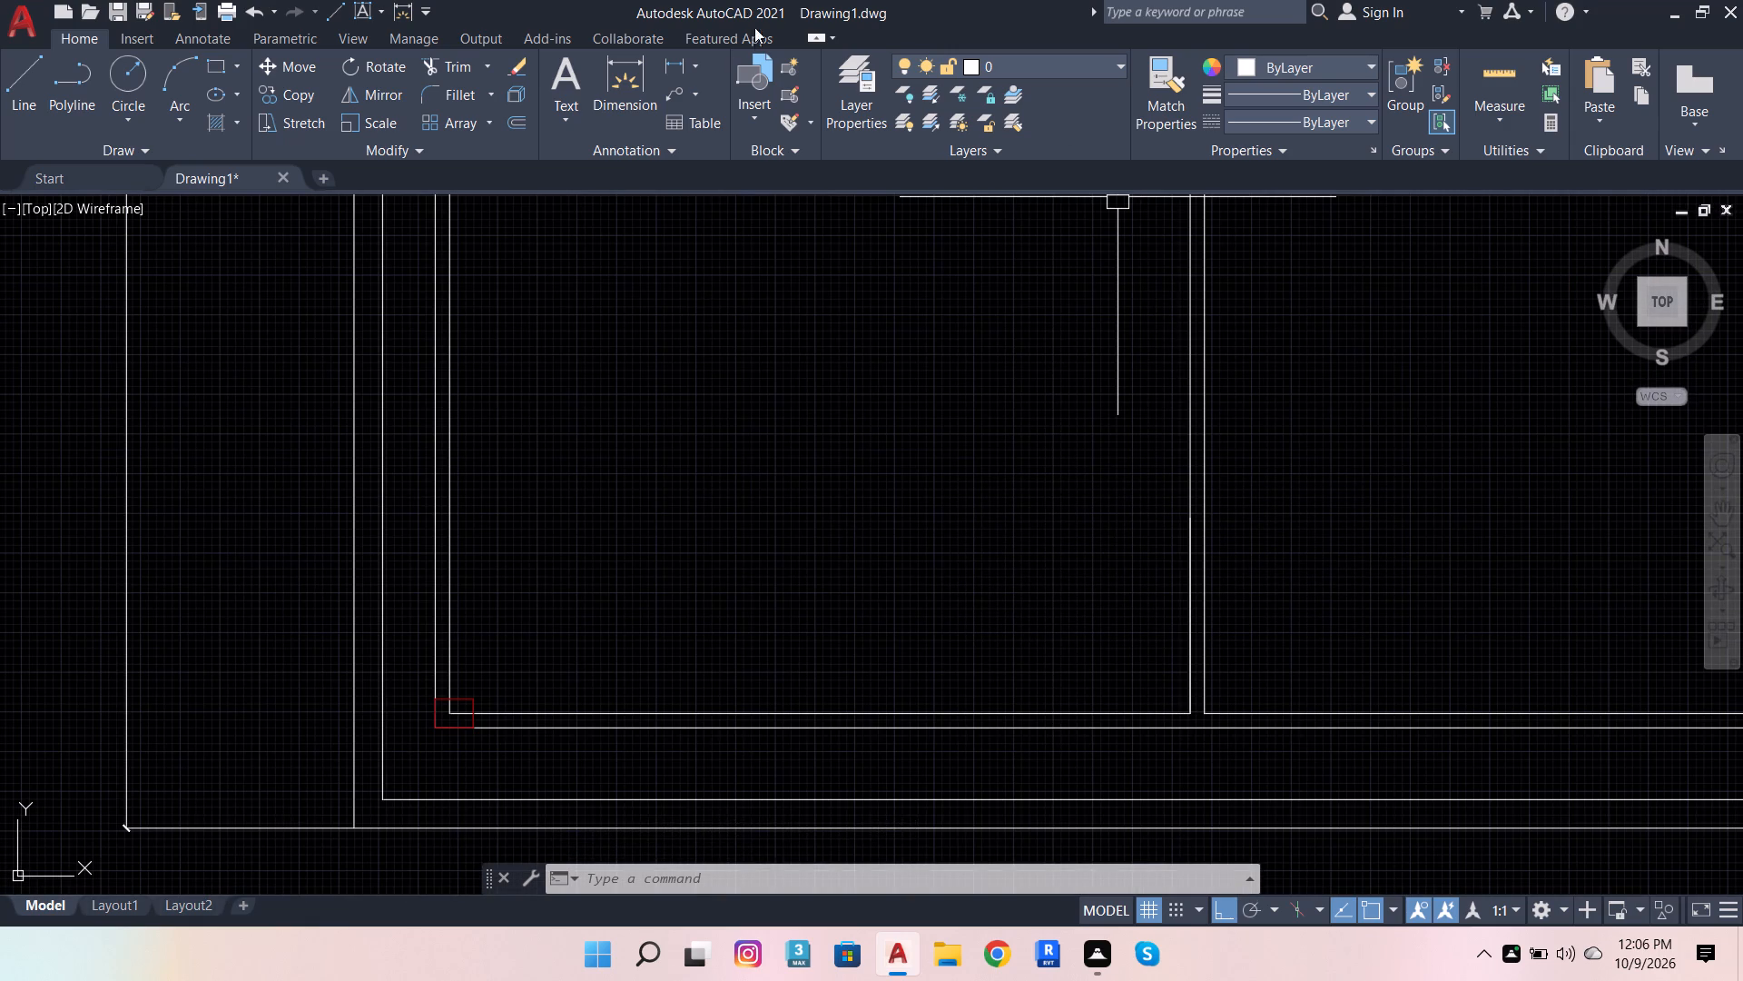
click(636, 83)
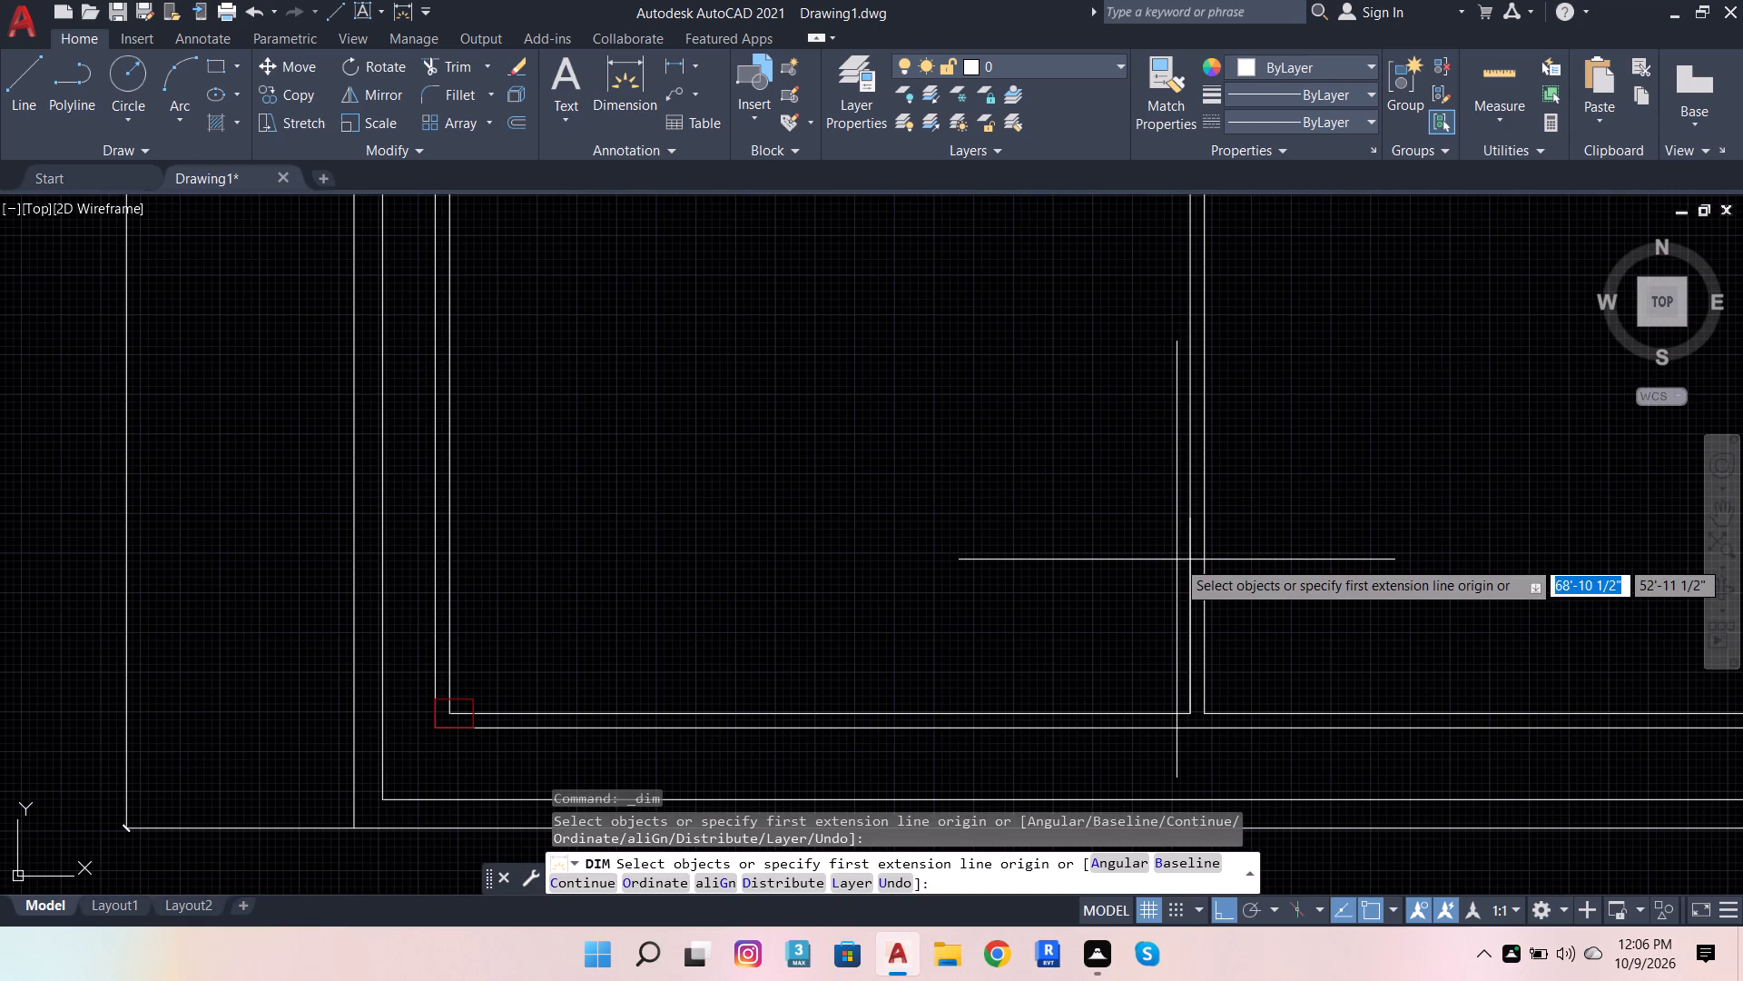
click(1188, 570)
click(1161, 574)
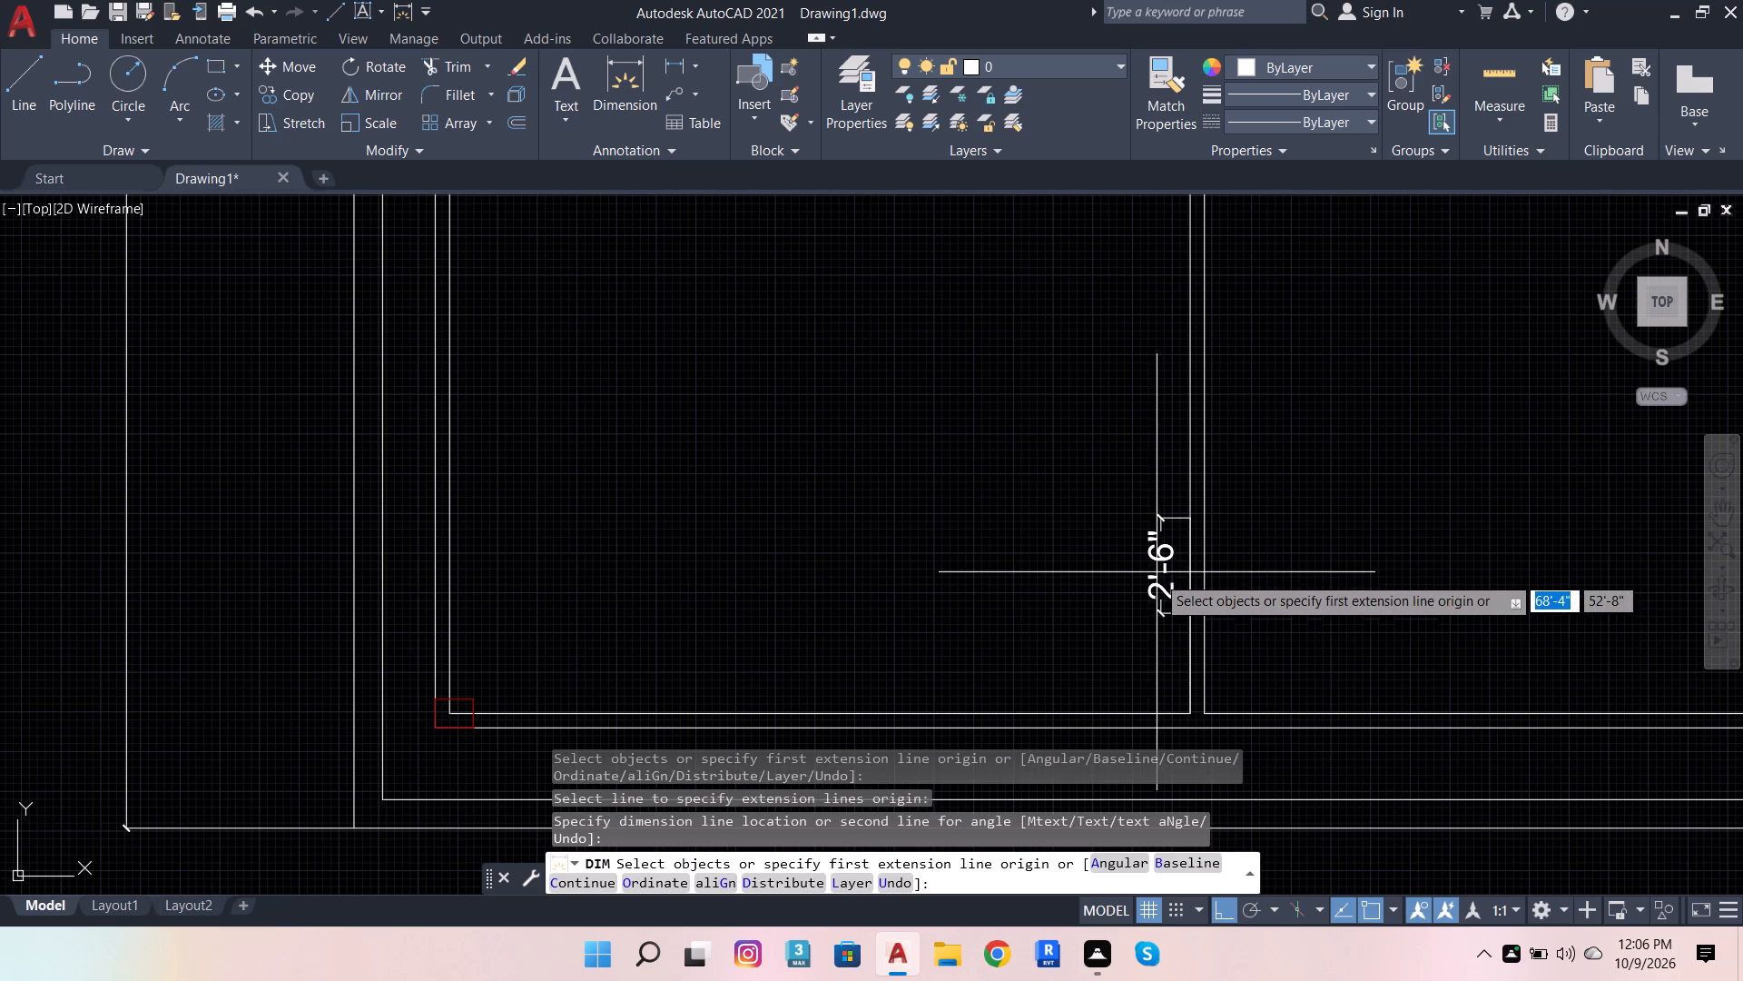
click(1182, 672)
click(1163, 656)
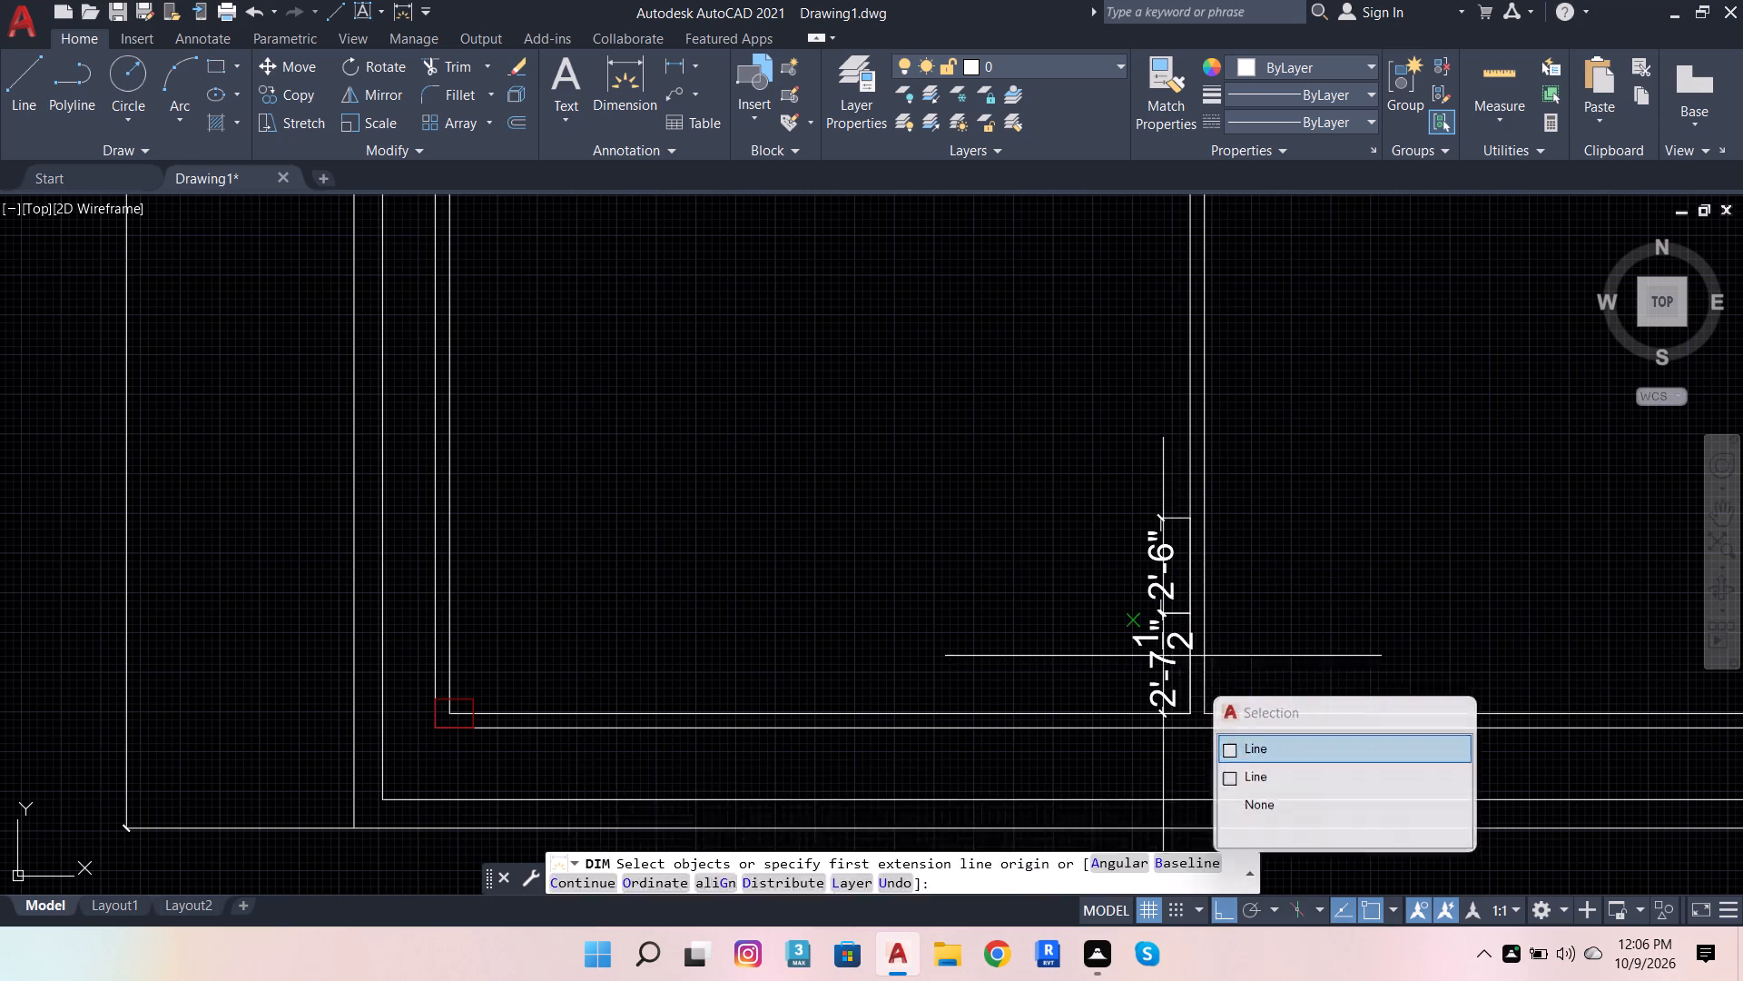
key(Escape)
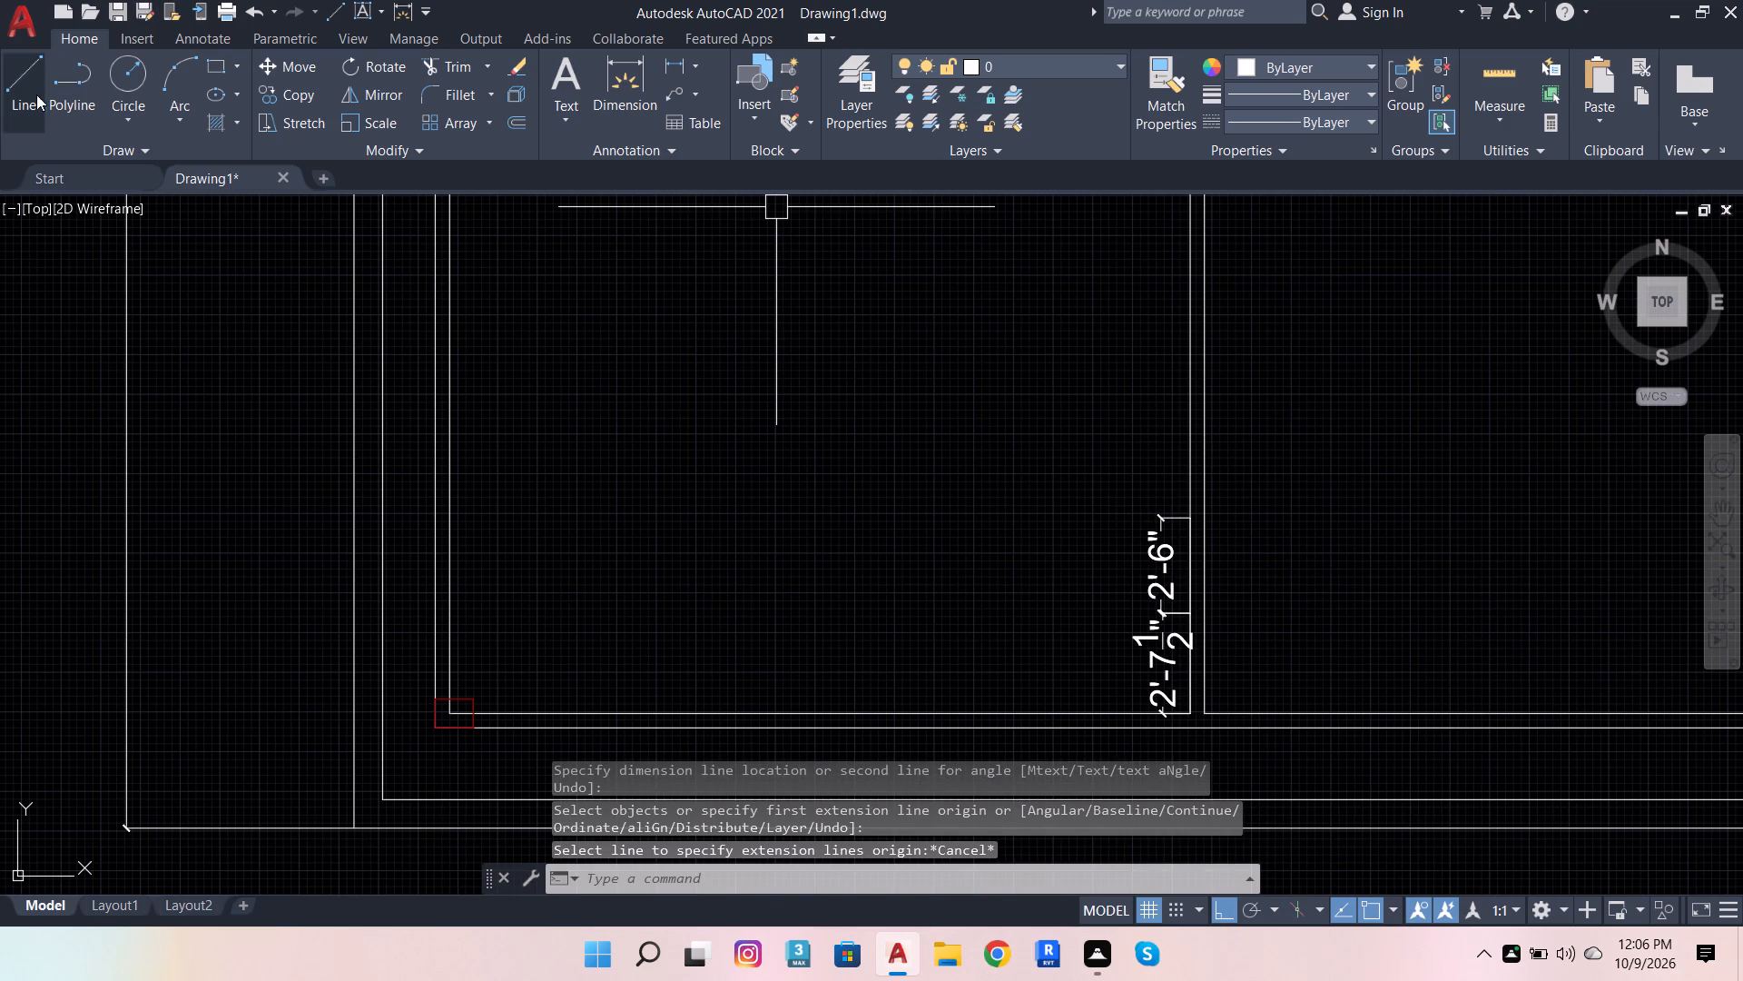
Draw a 2'1" line upward along the interior wall's left face from the top end of the 2'6" segment.
click(31, 66)
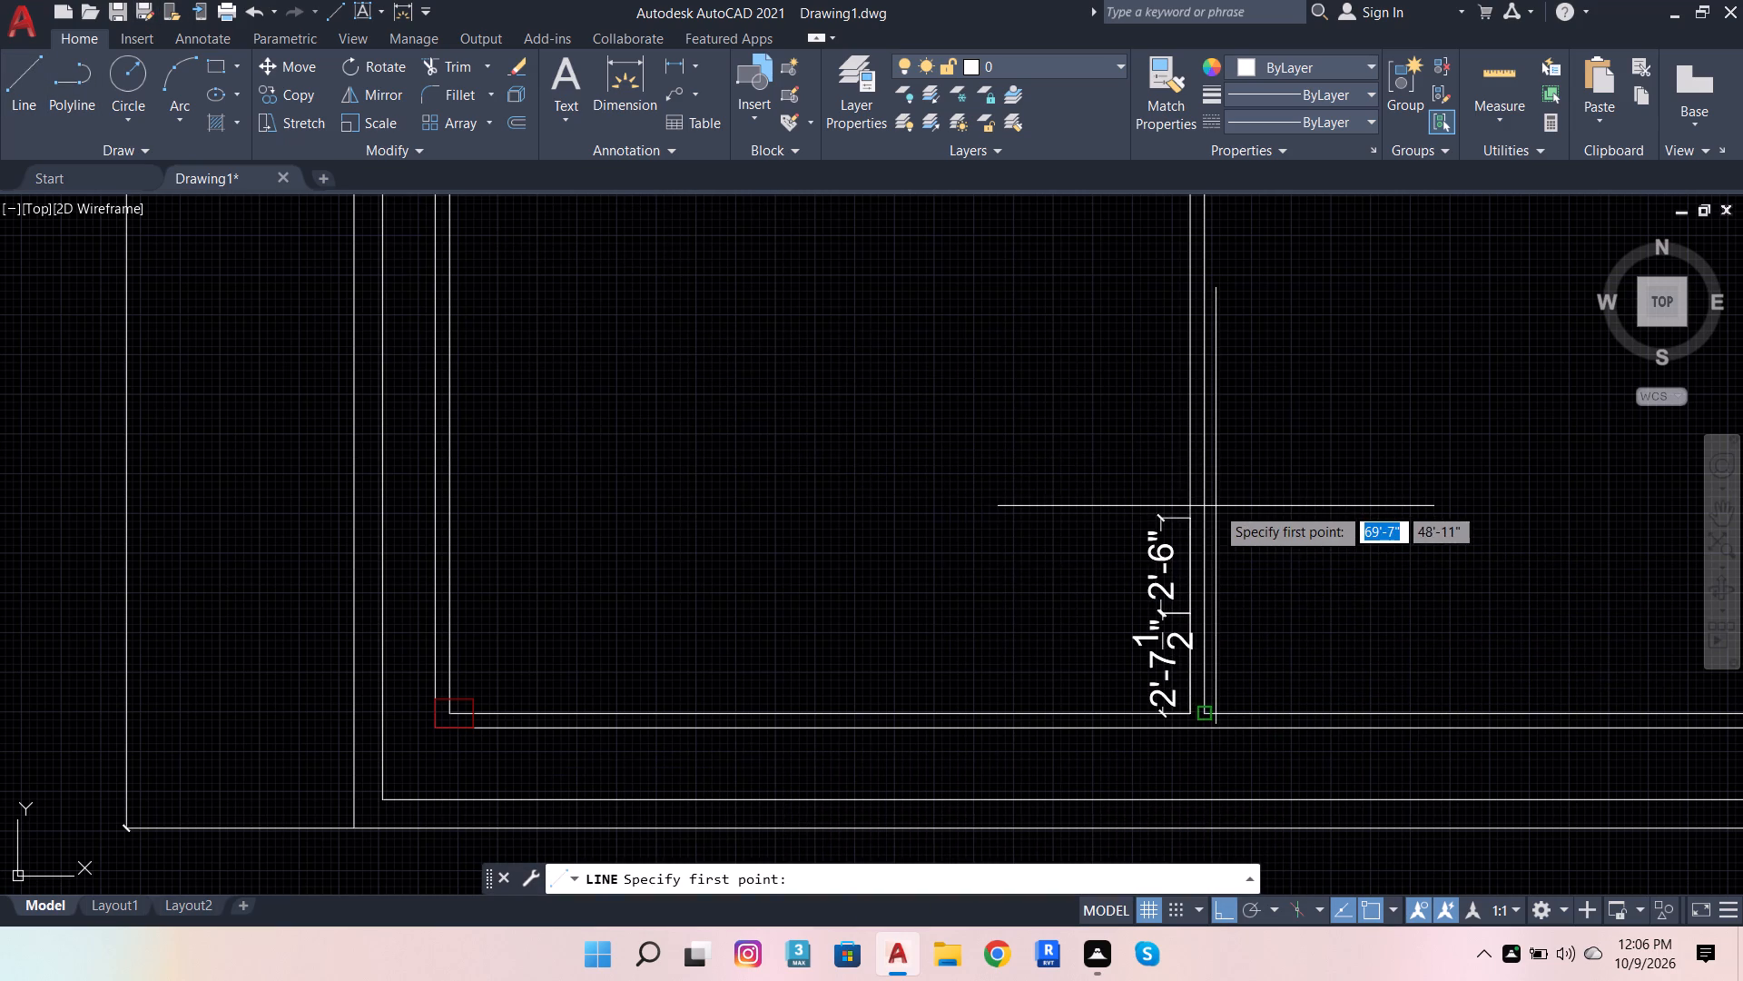
click(1192, 524)
text(2'1)
key(Return)
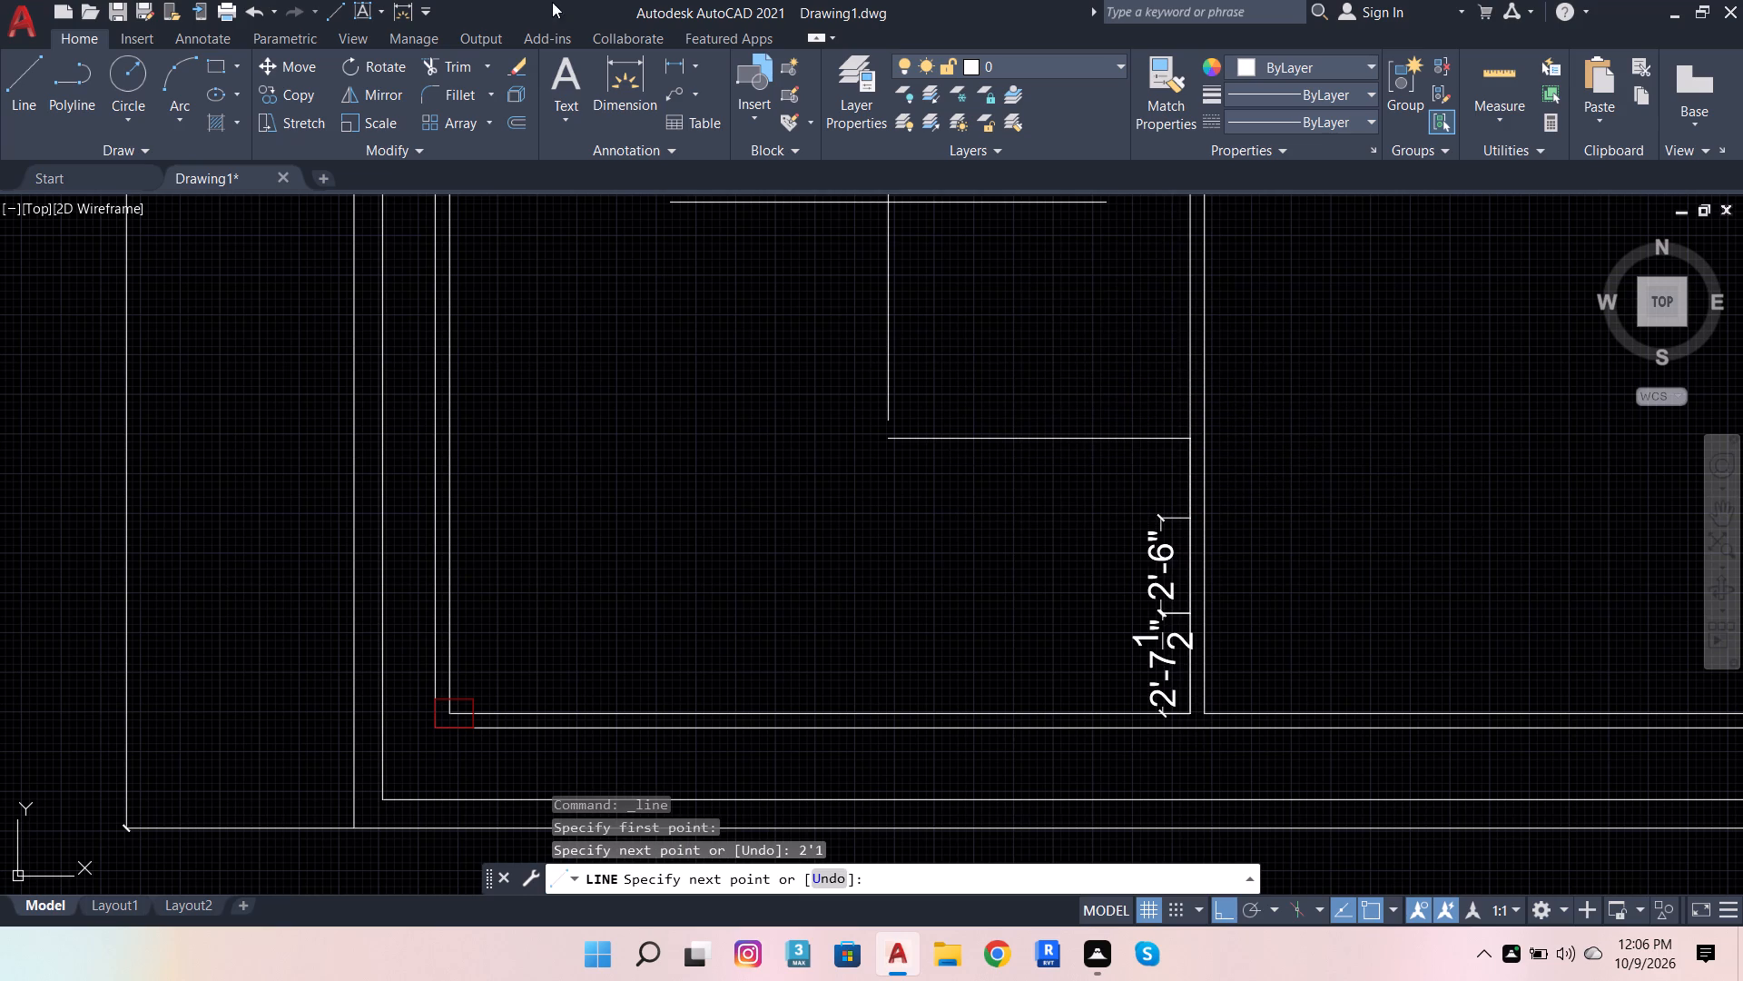
Dimension the topmost line segment on the interior wall's left face.
click(614, 86)
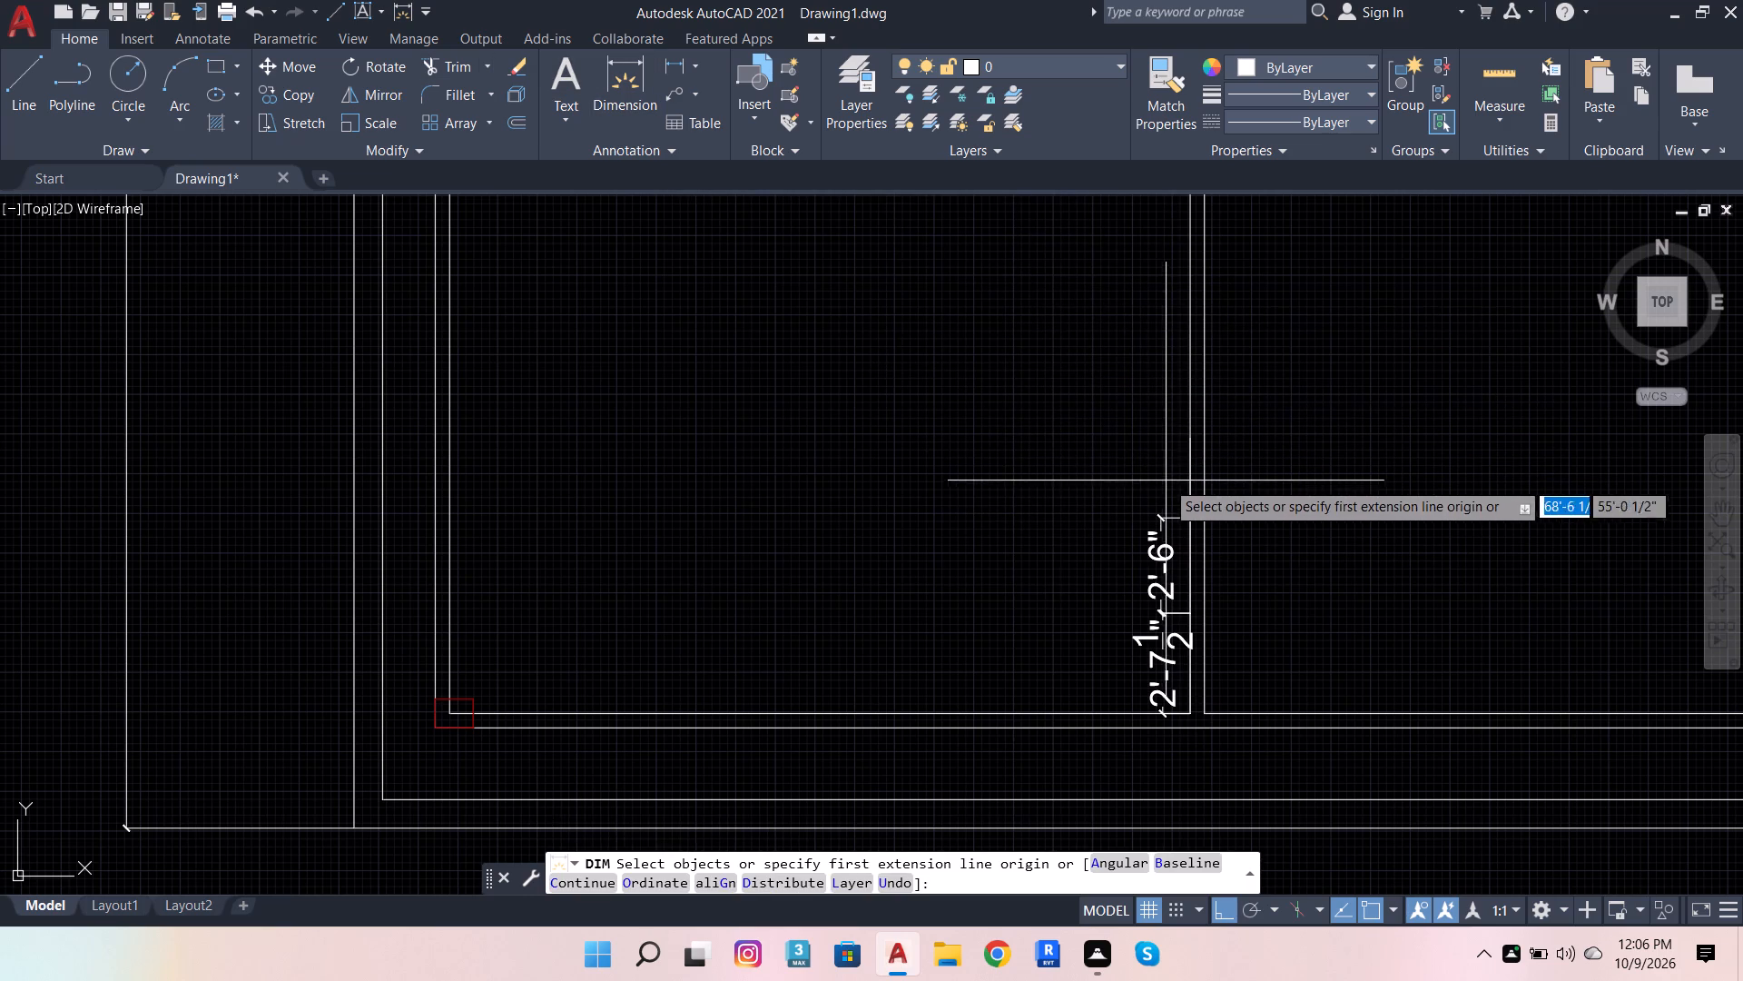
click(1185, 499)
click(1132, 473)
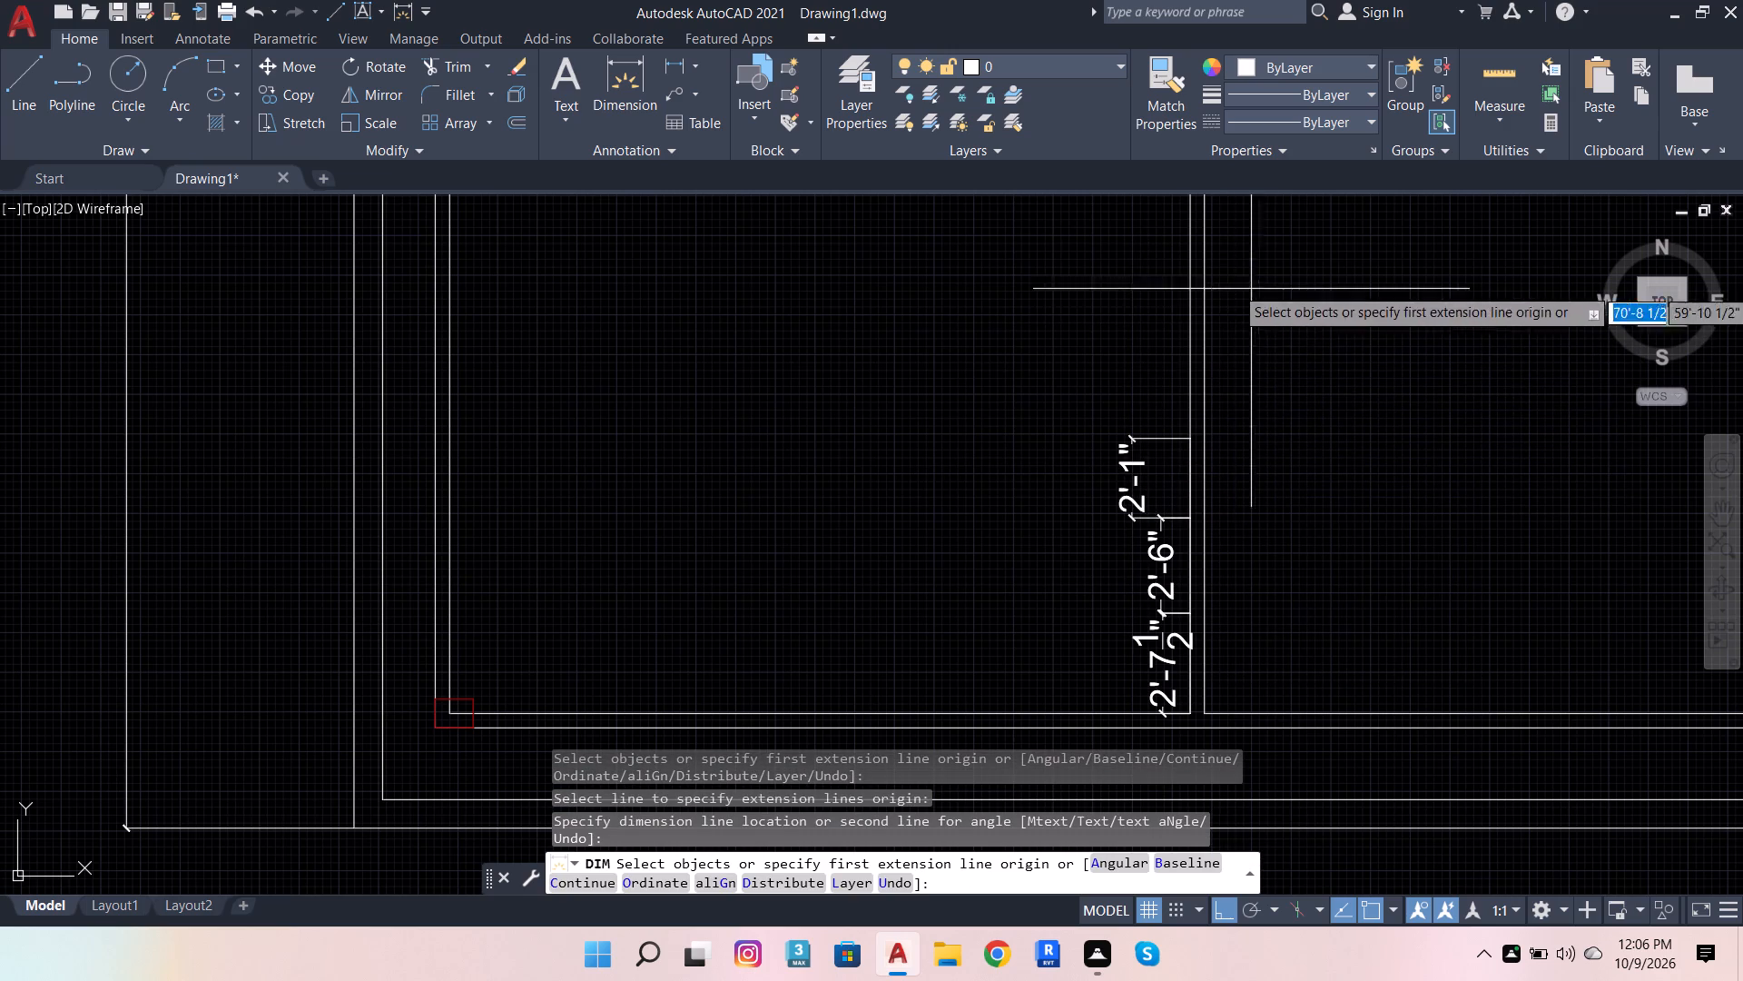
key(Escape)
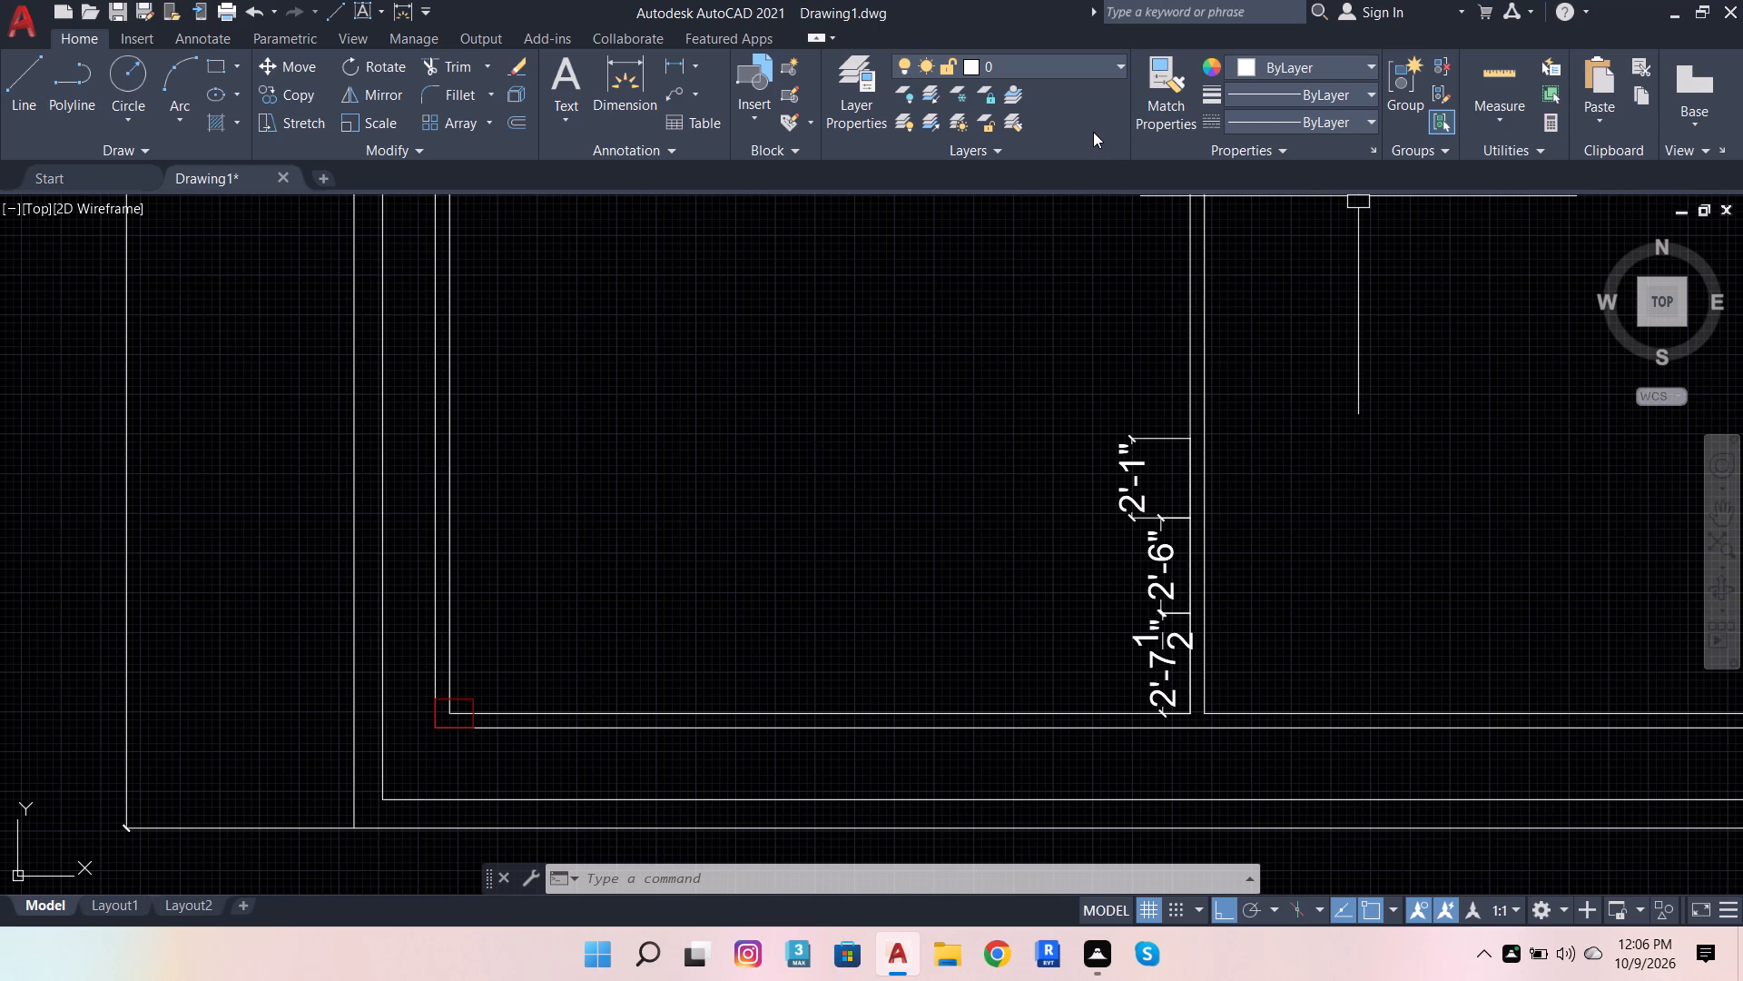
key(Escape)
key(Escape)
key(Escape)
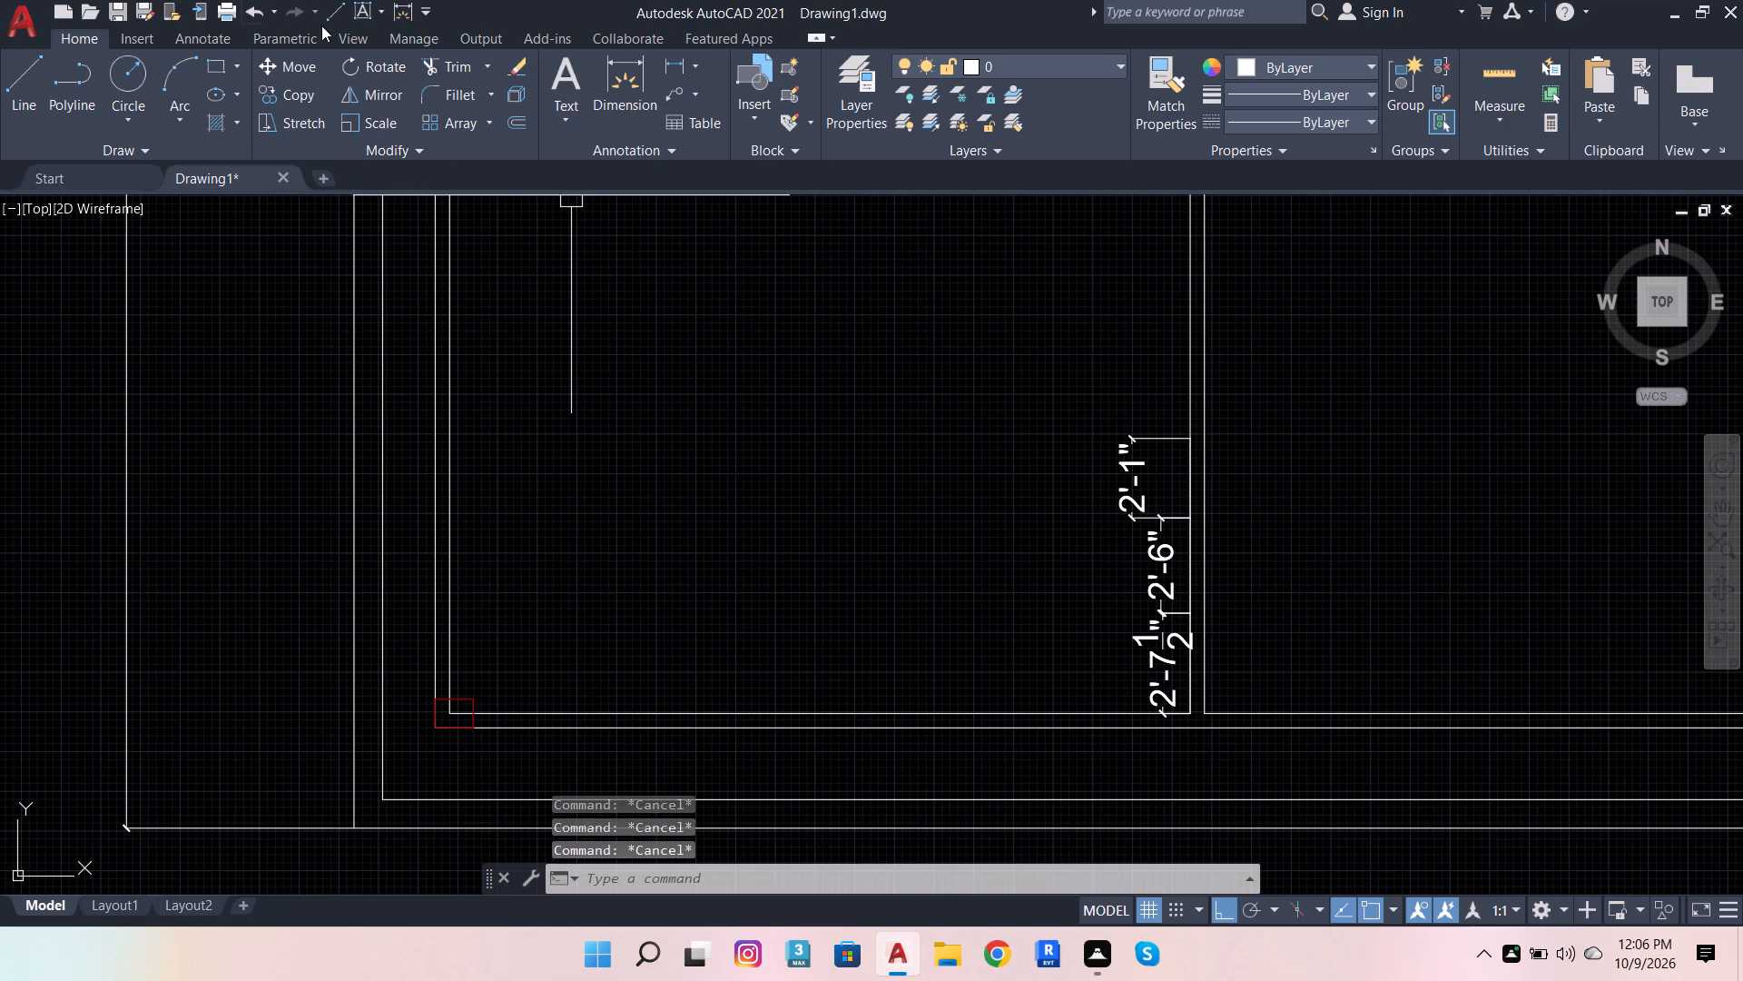
Draw a line from the interior wall's base corner 9'11.6" left along the bottom wall, continuing 5'10.6" upward.
click(19, 78)
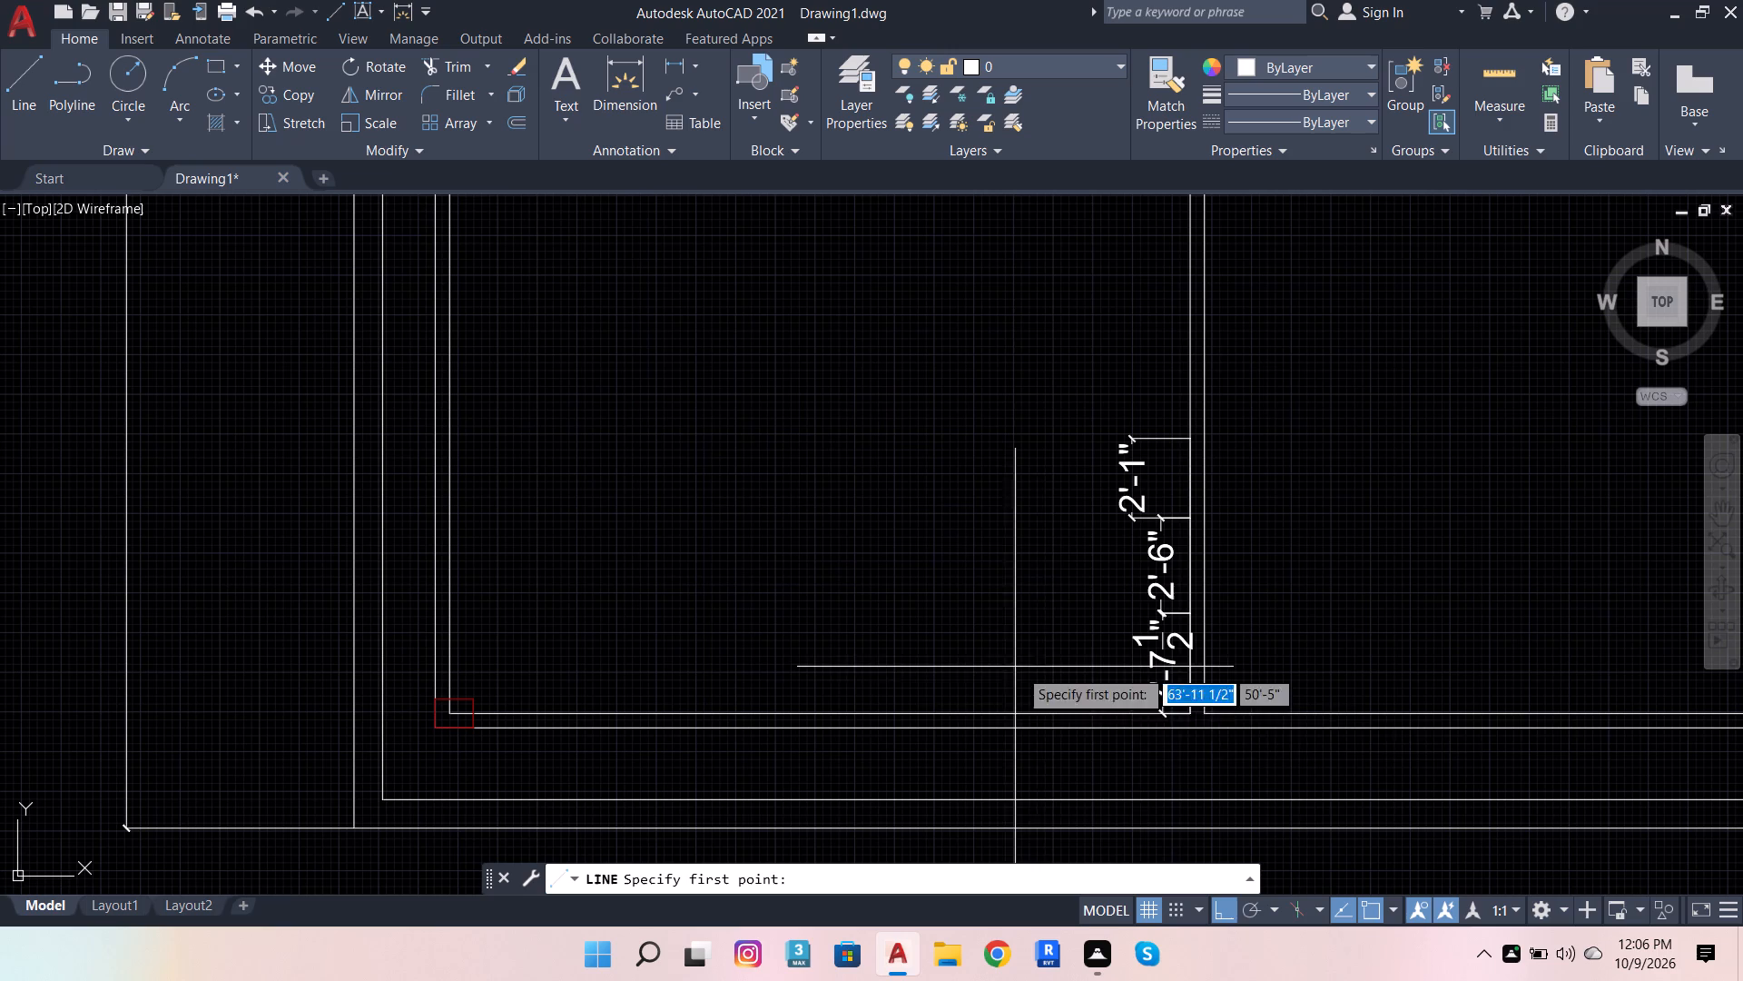
click(1196, 711)
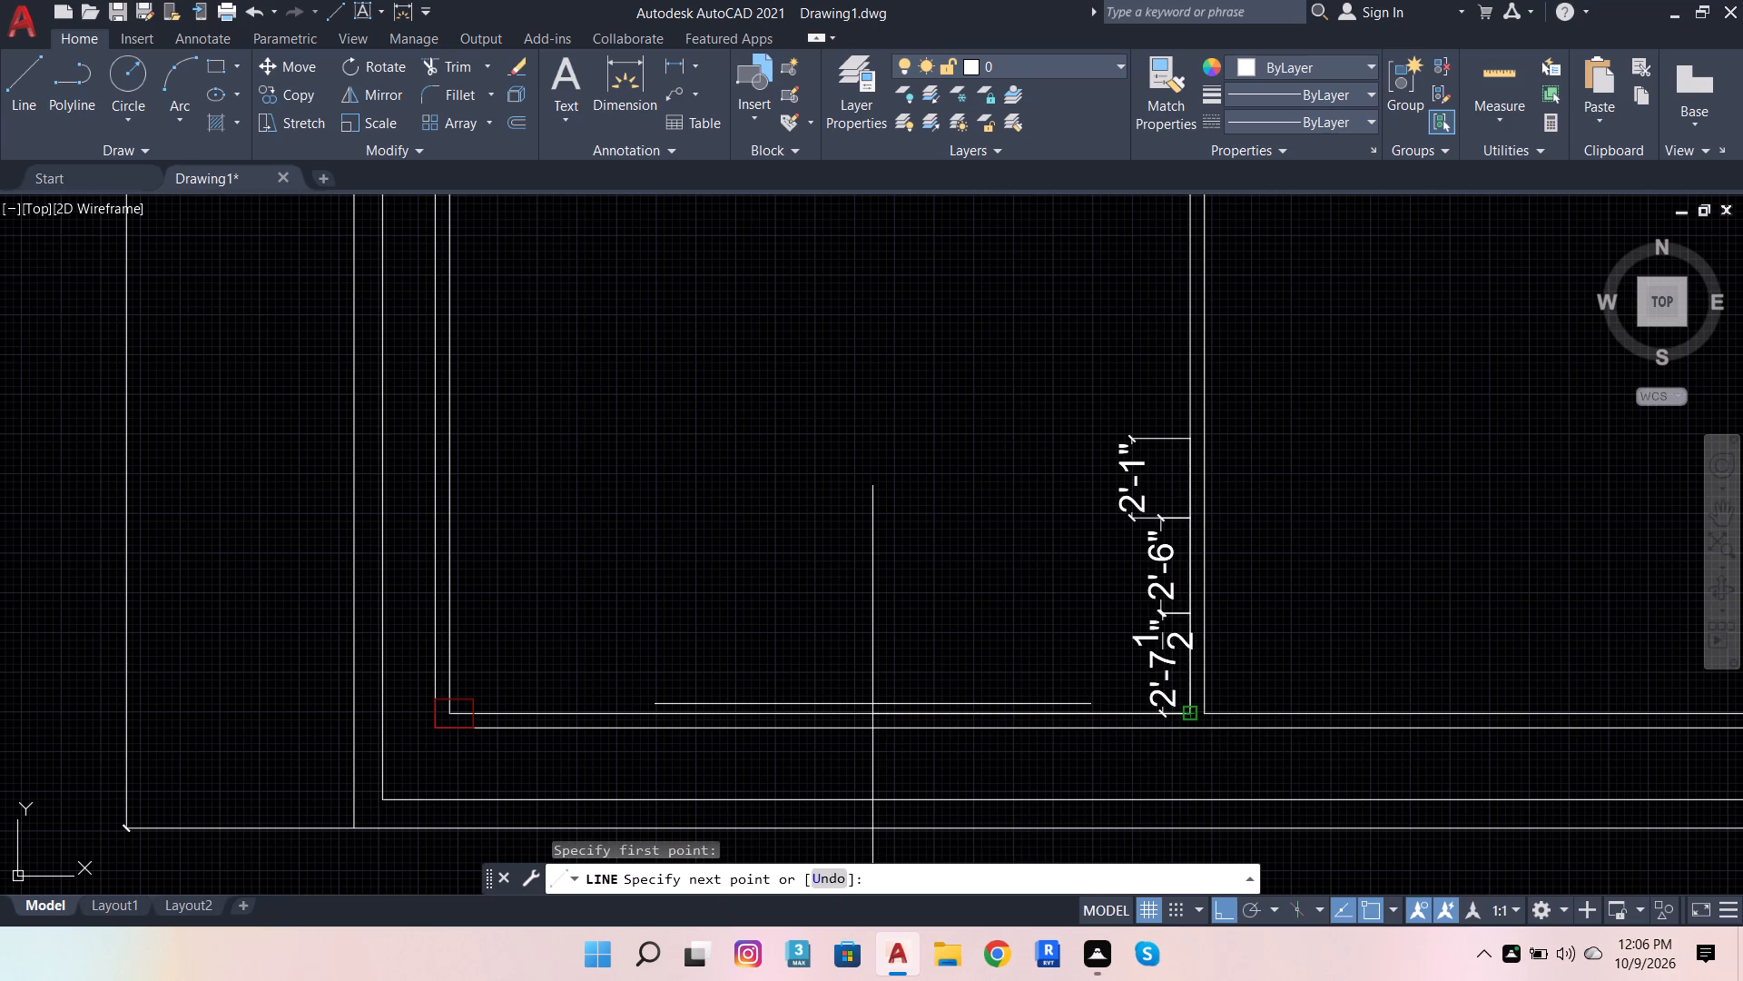
text(9'11)
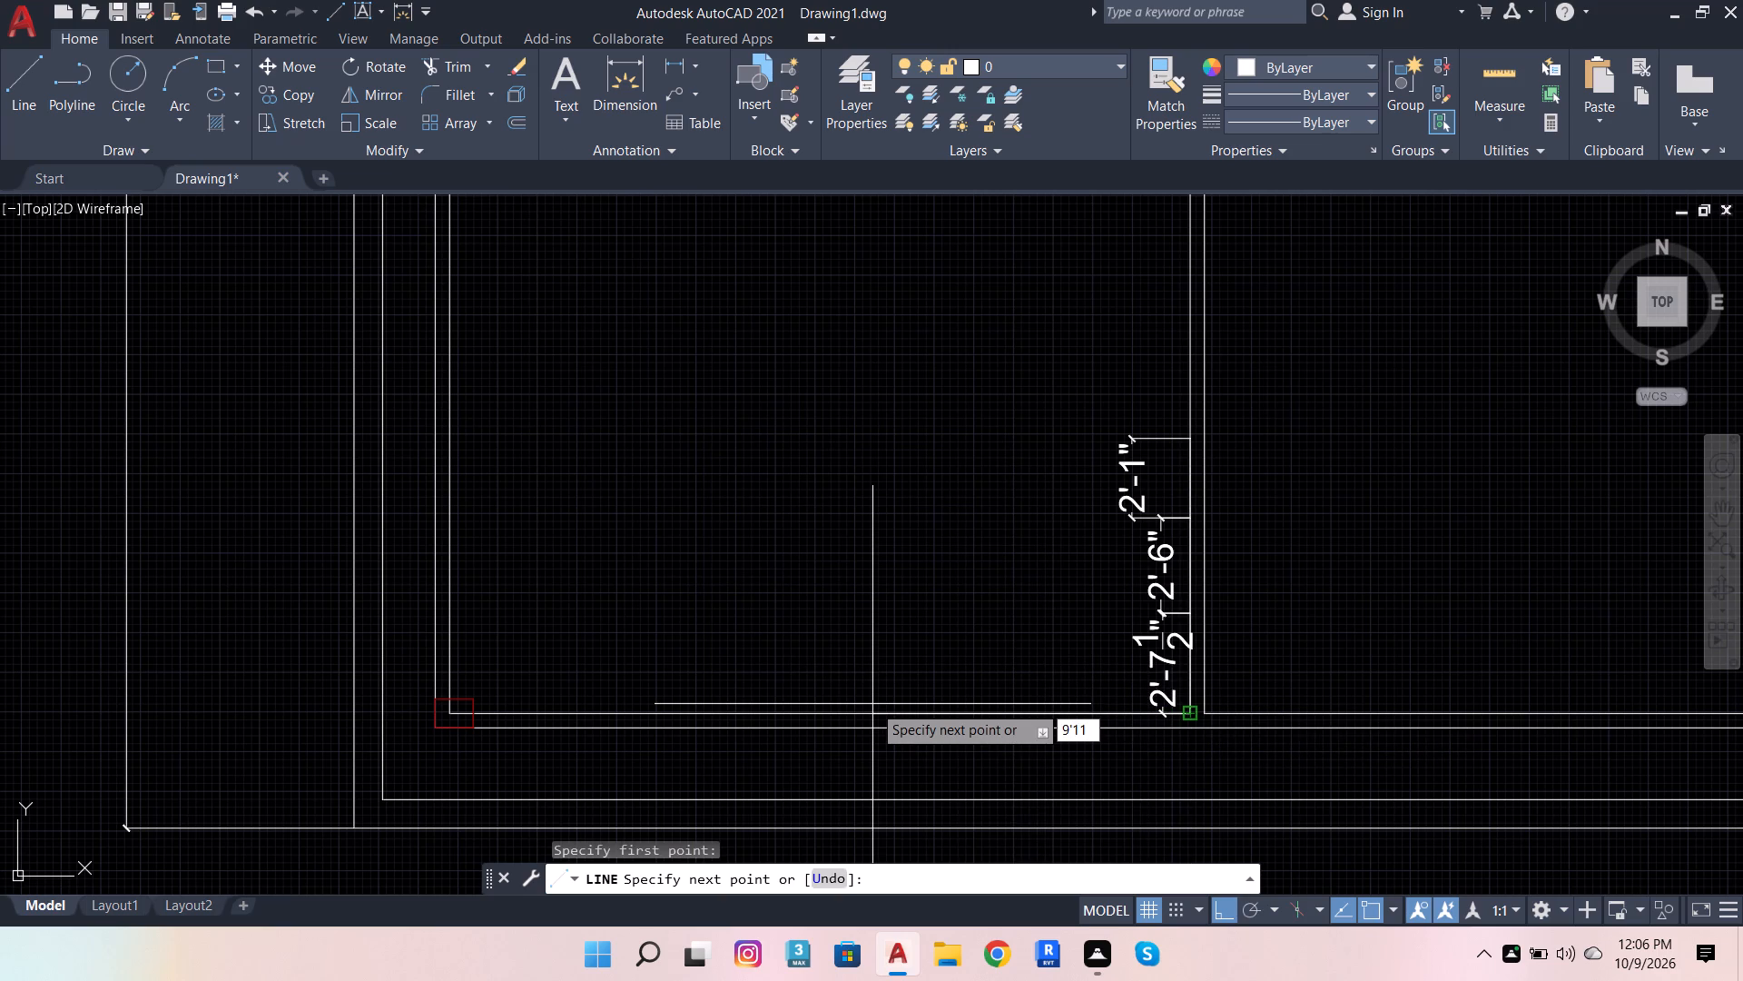
text(.6)
key(Return)
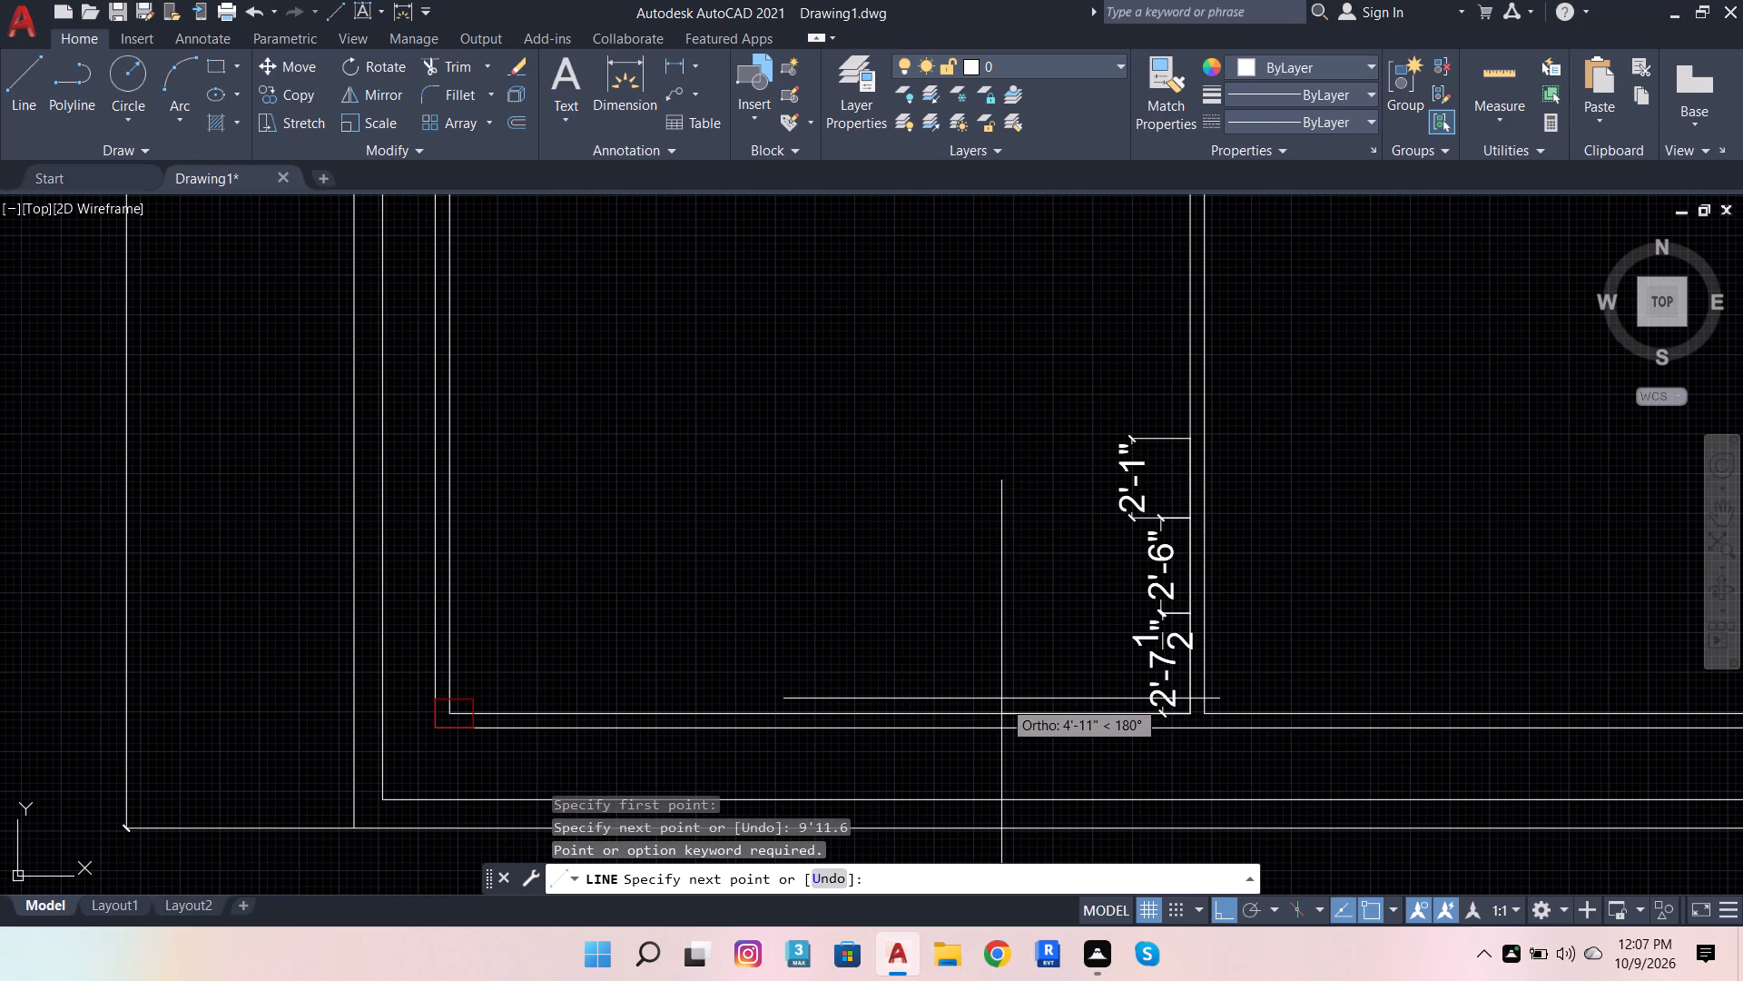
key(ctrl+z)
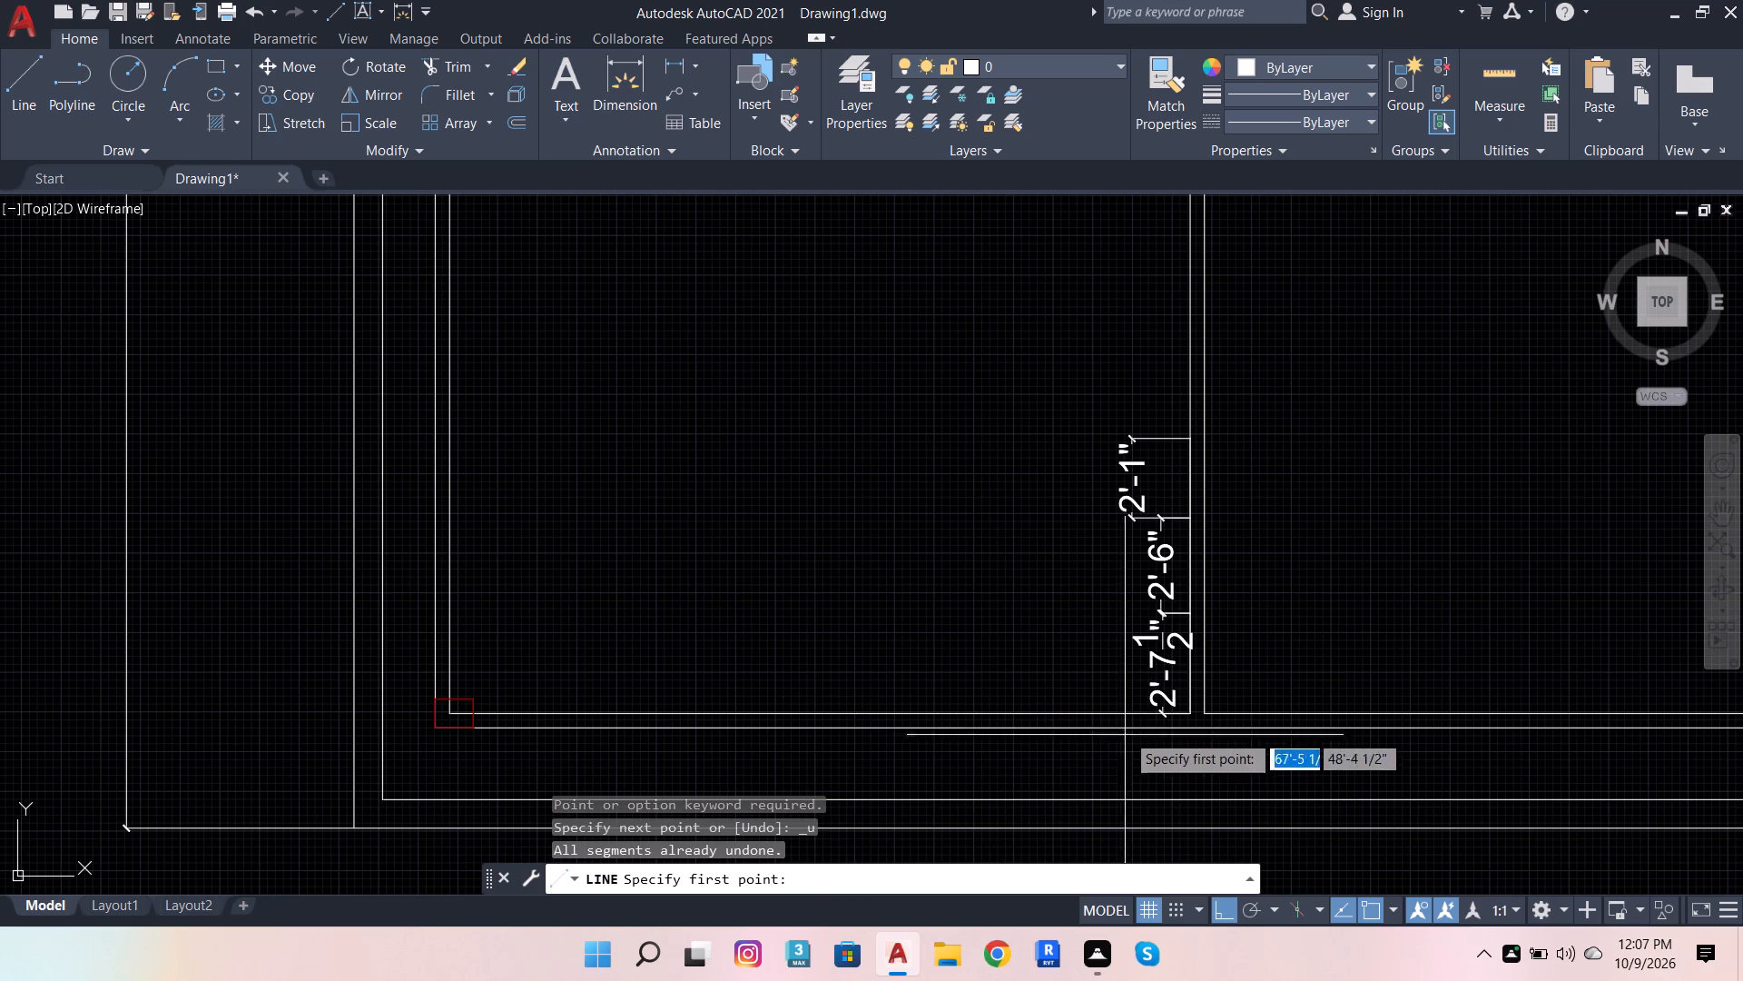
click(1186, 713)
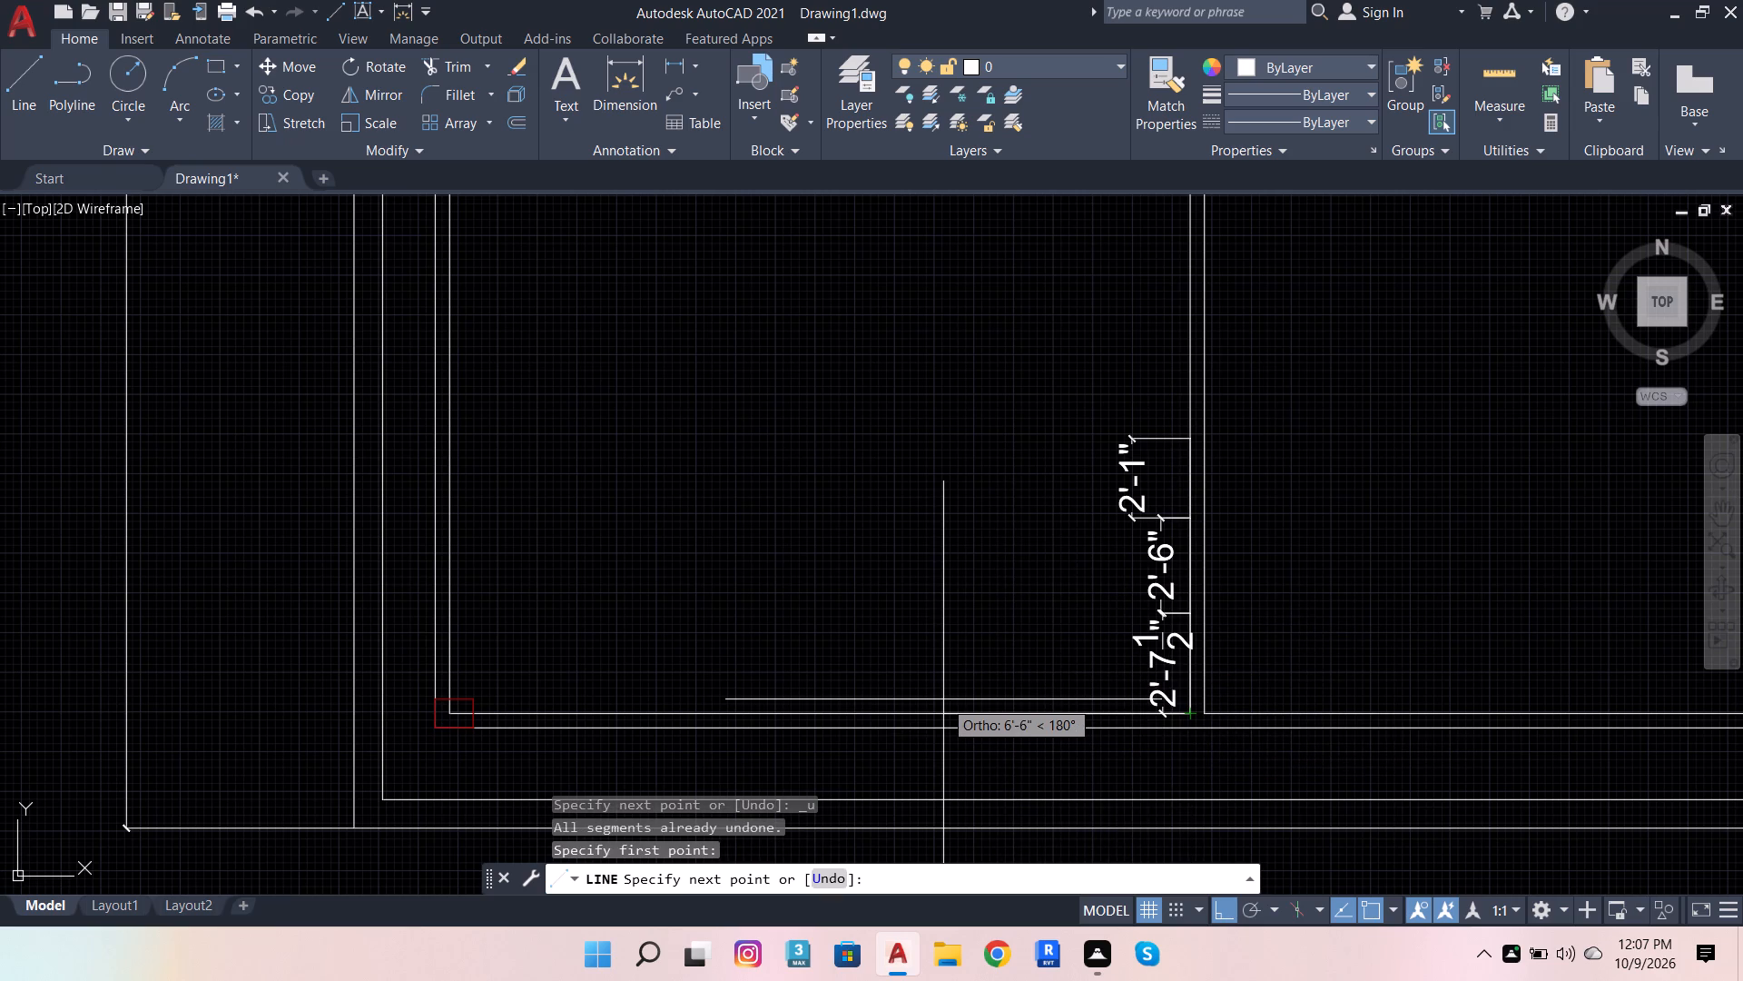
text(9'1)
key(1)
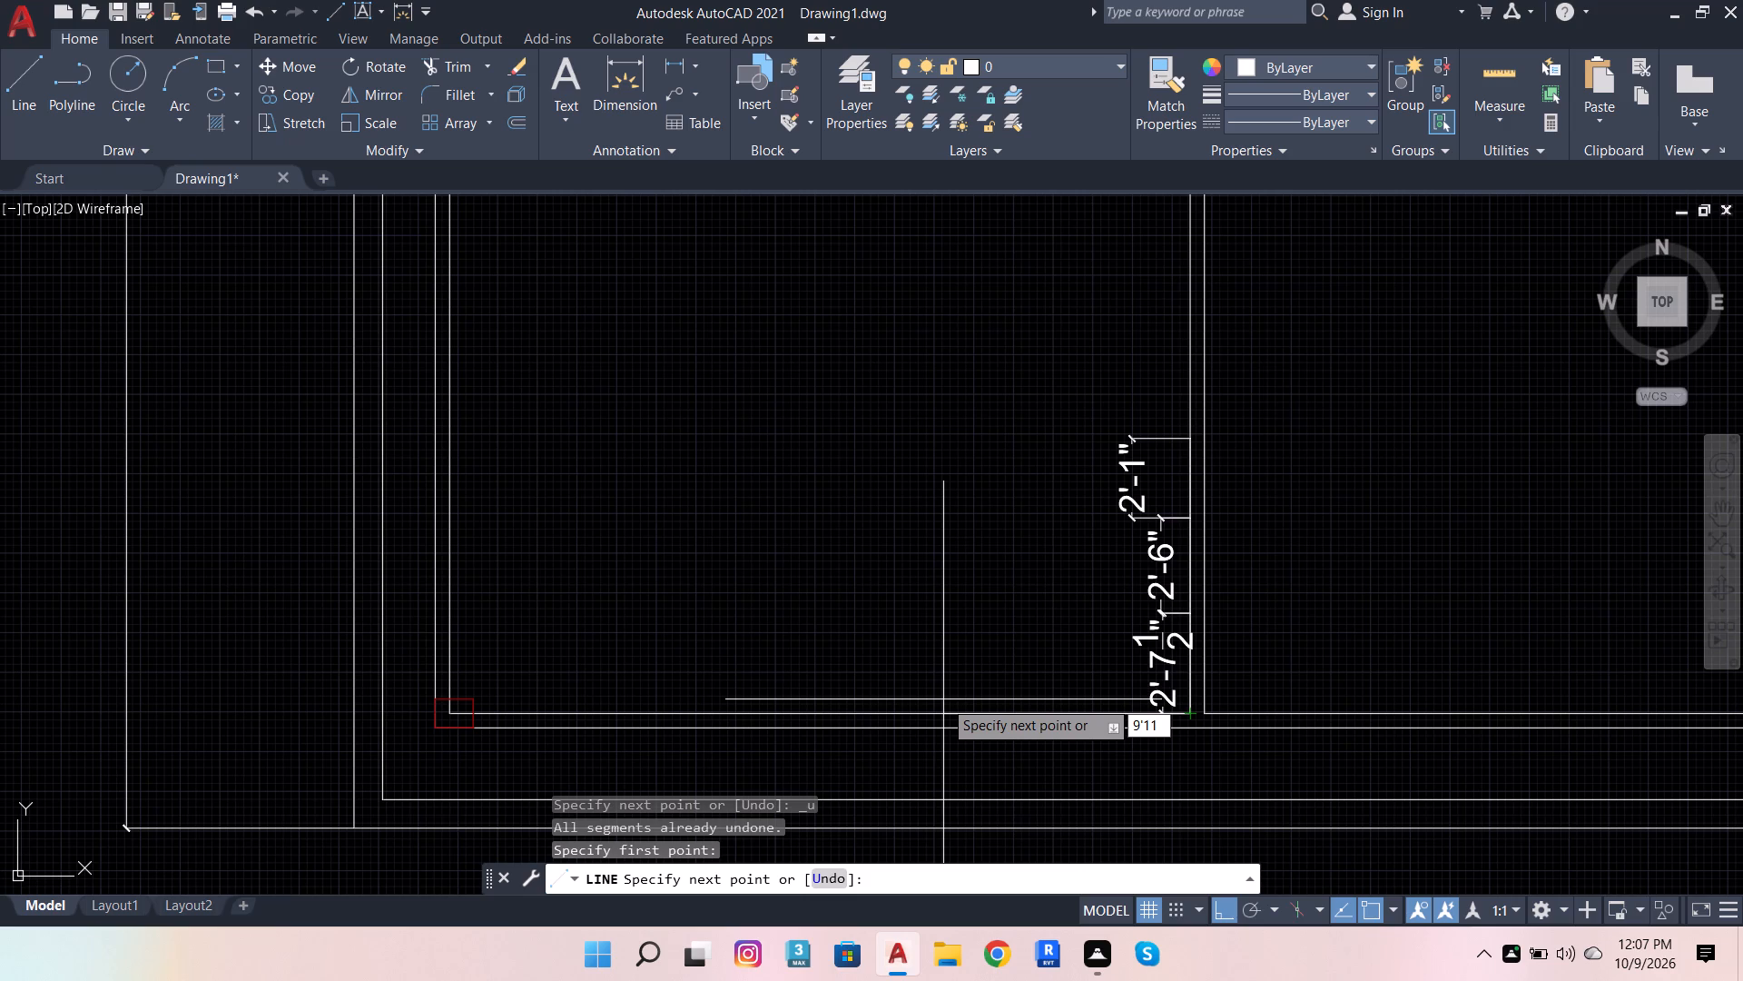
text(.6)
key(Return)
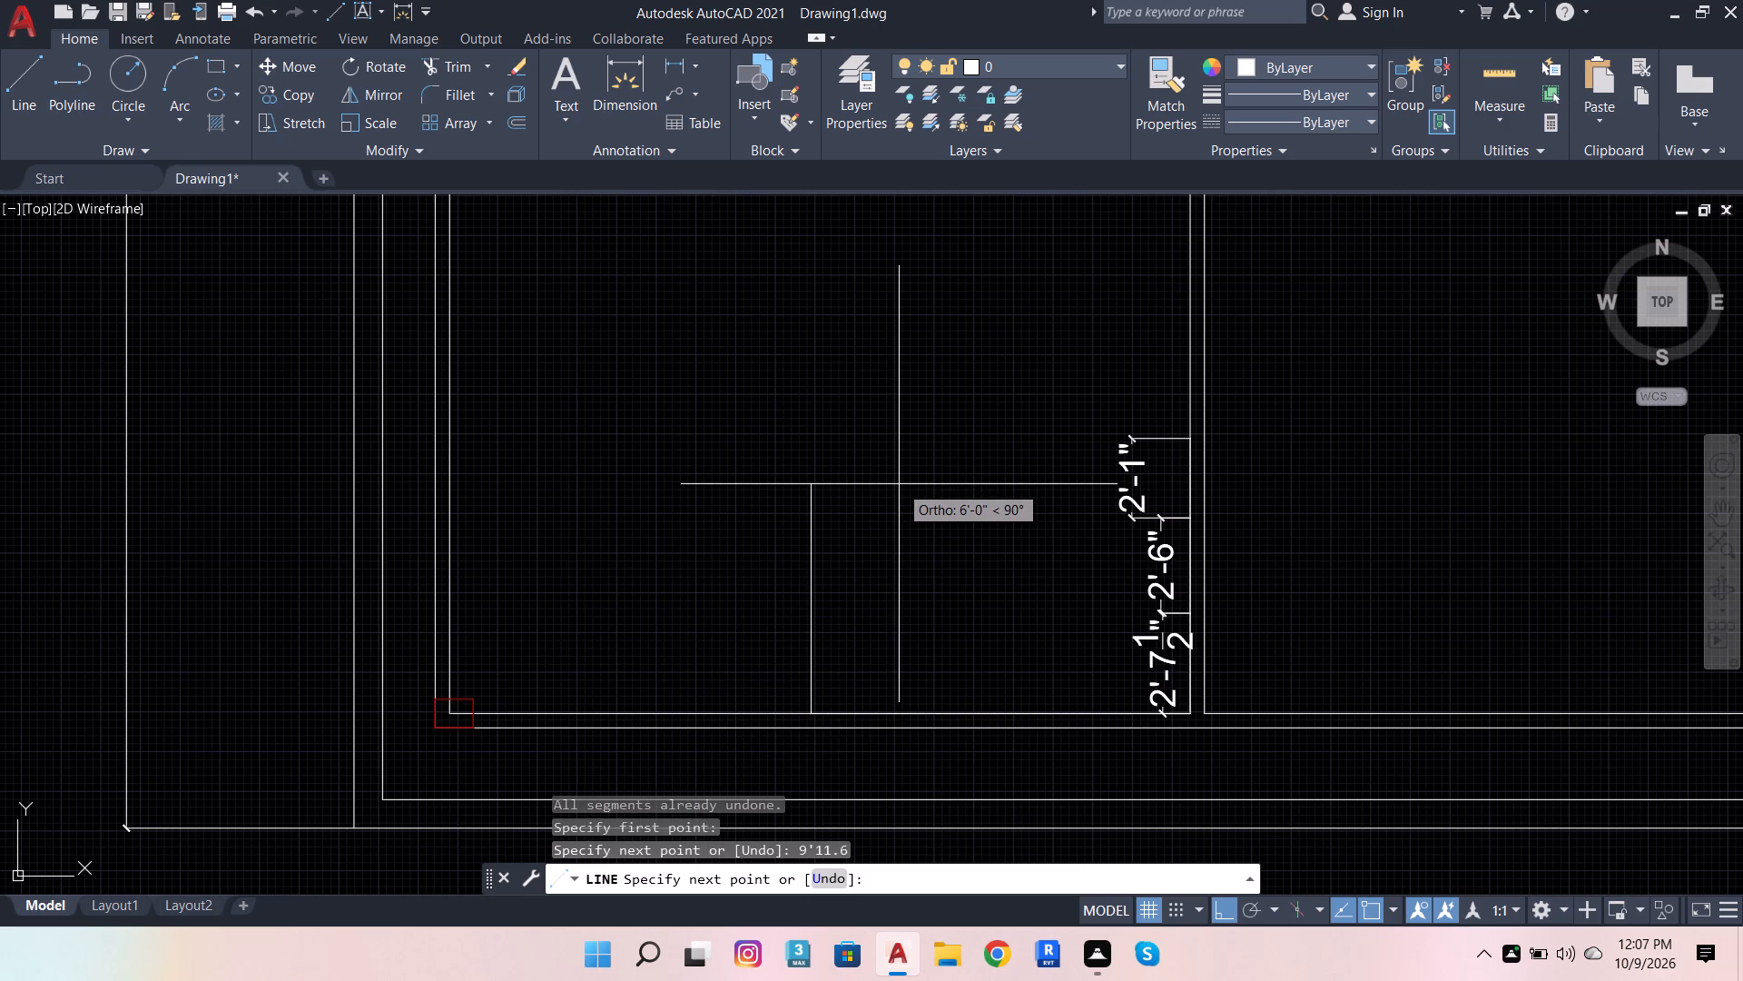
text(5'10.6)
key(Return)
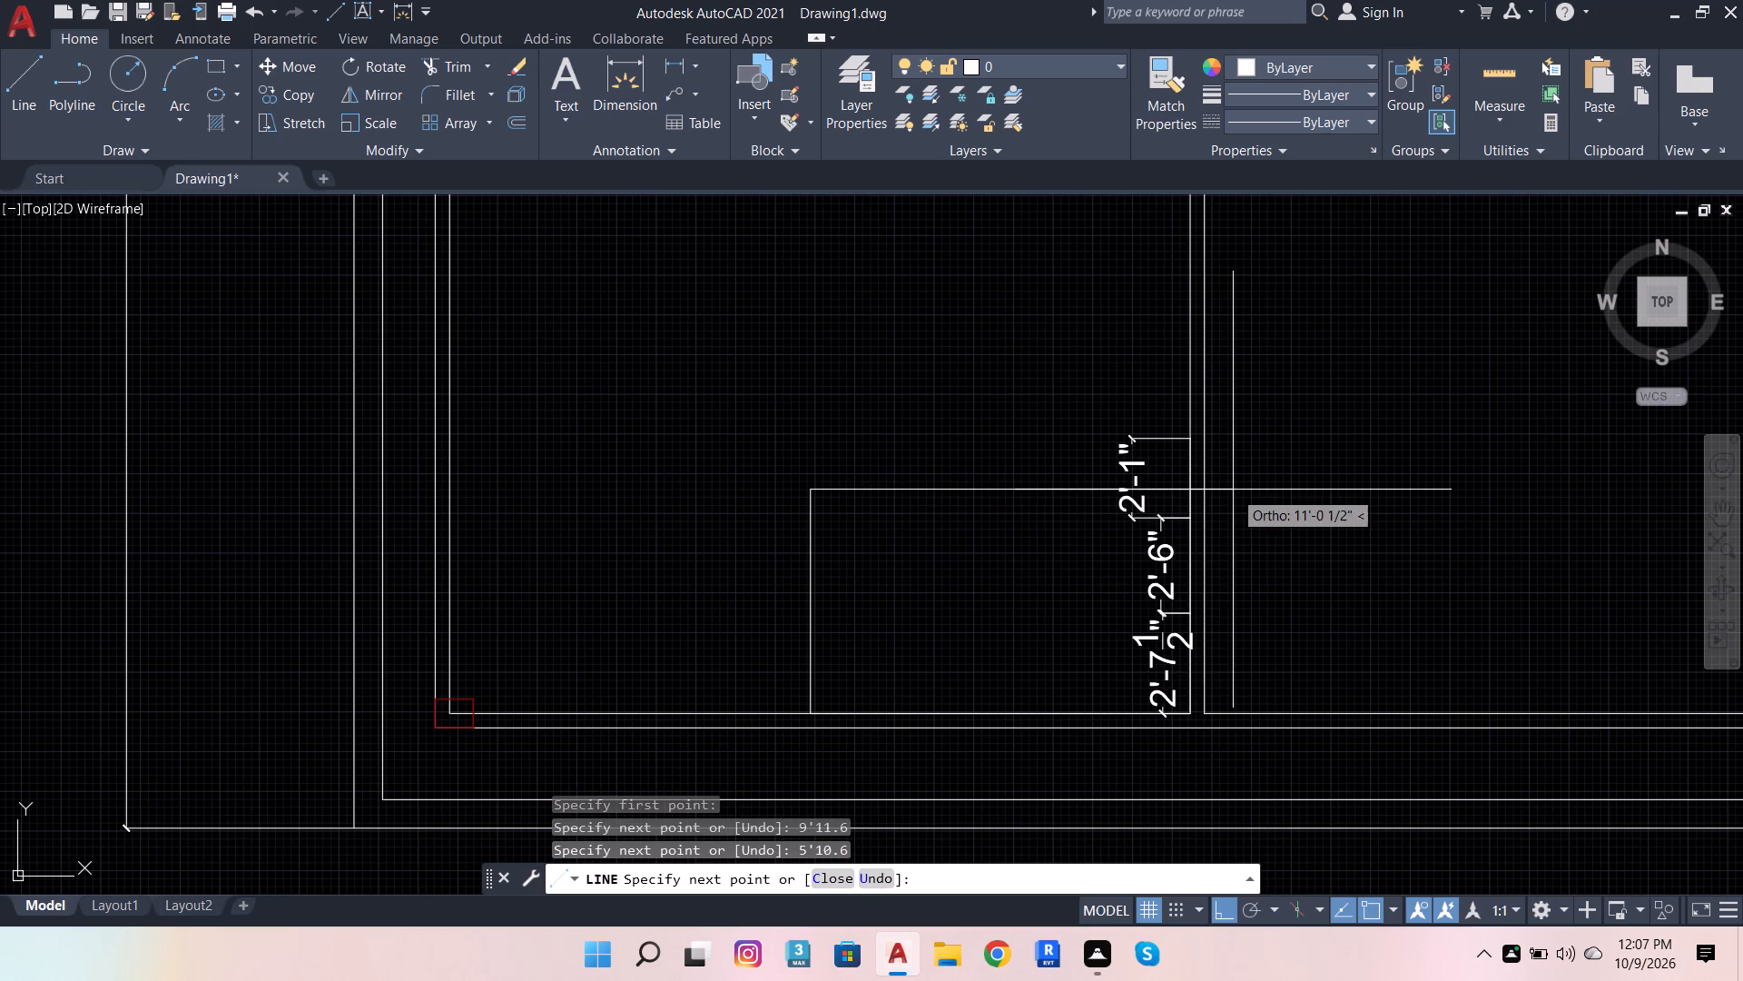
Continue the line about 10'1.5" right into the interior wall's thickness, turning 4.5" upward for the new wall's thickness.
scroll(1233, 490, up, 1)
scroll(1157, 463, up, 3)
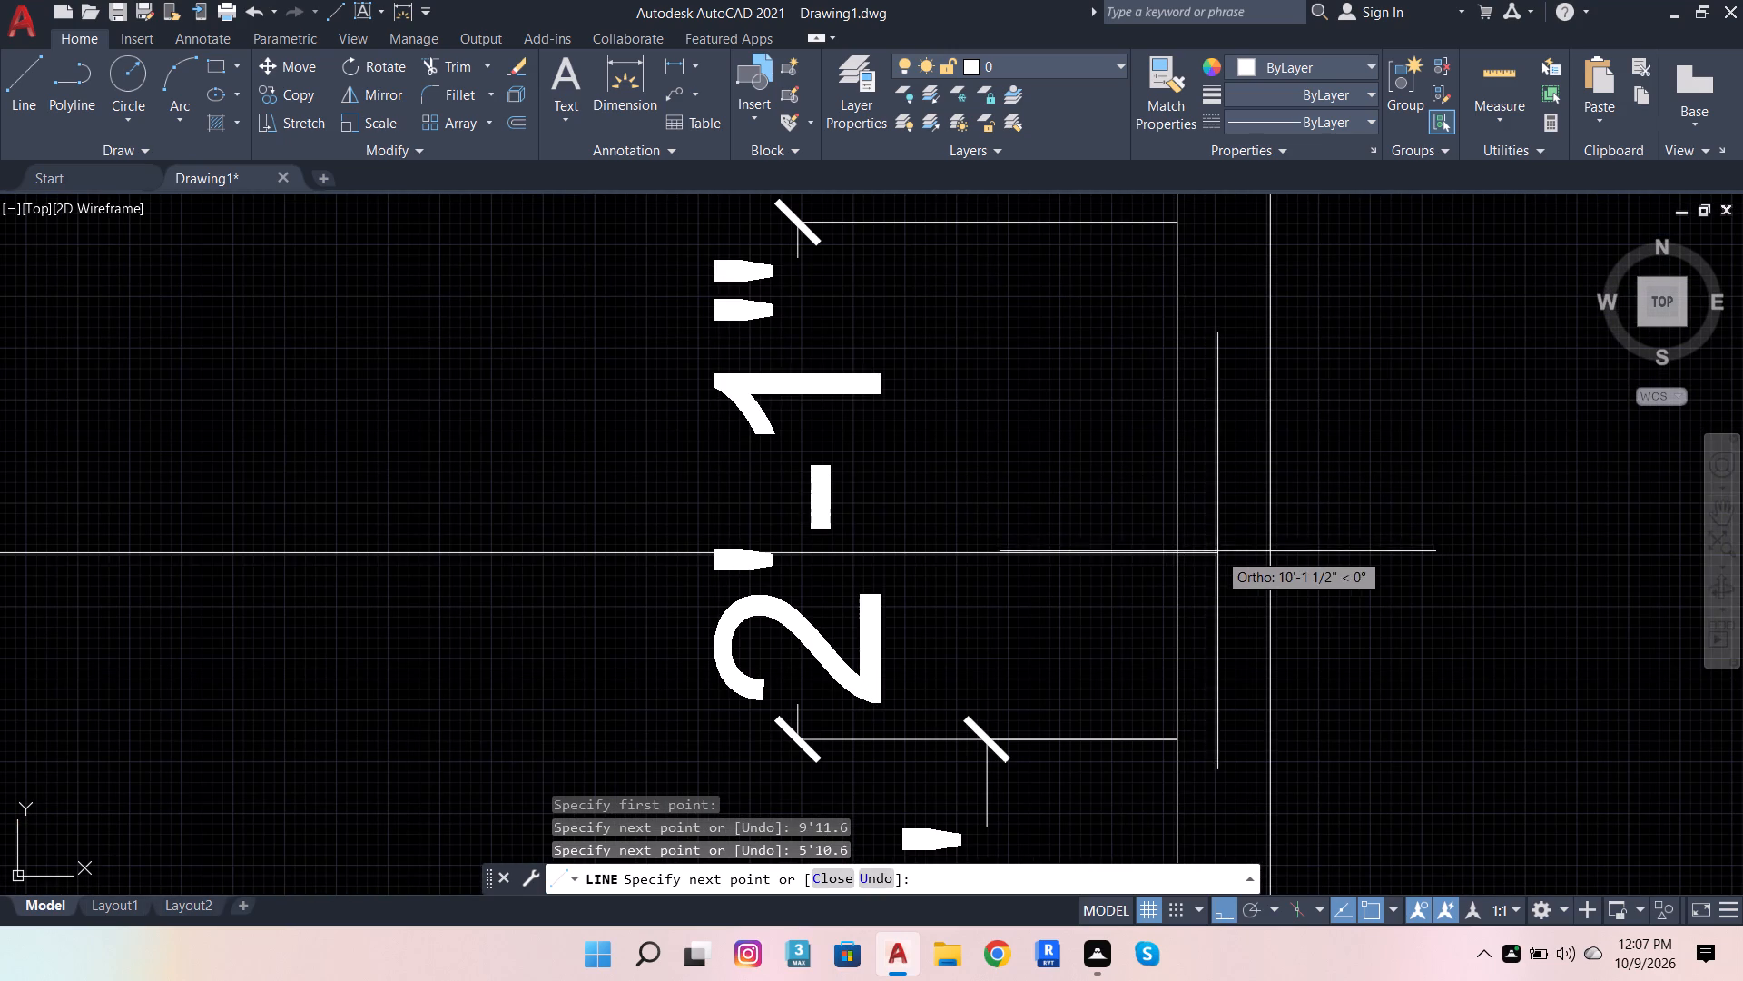
click(1216, 554)
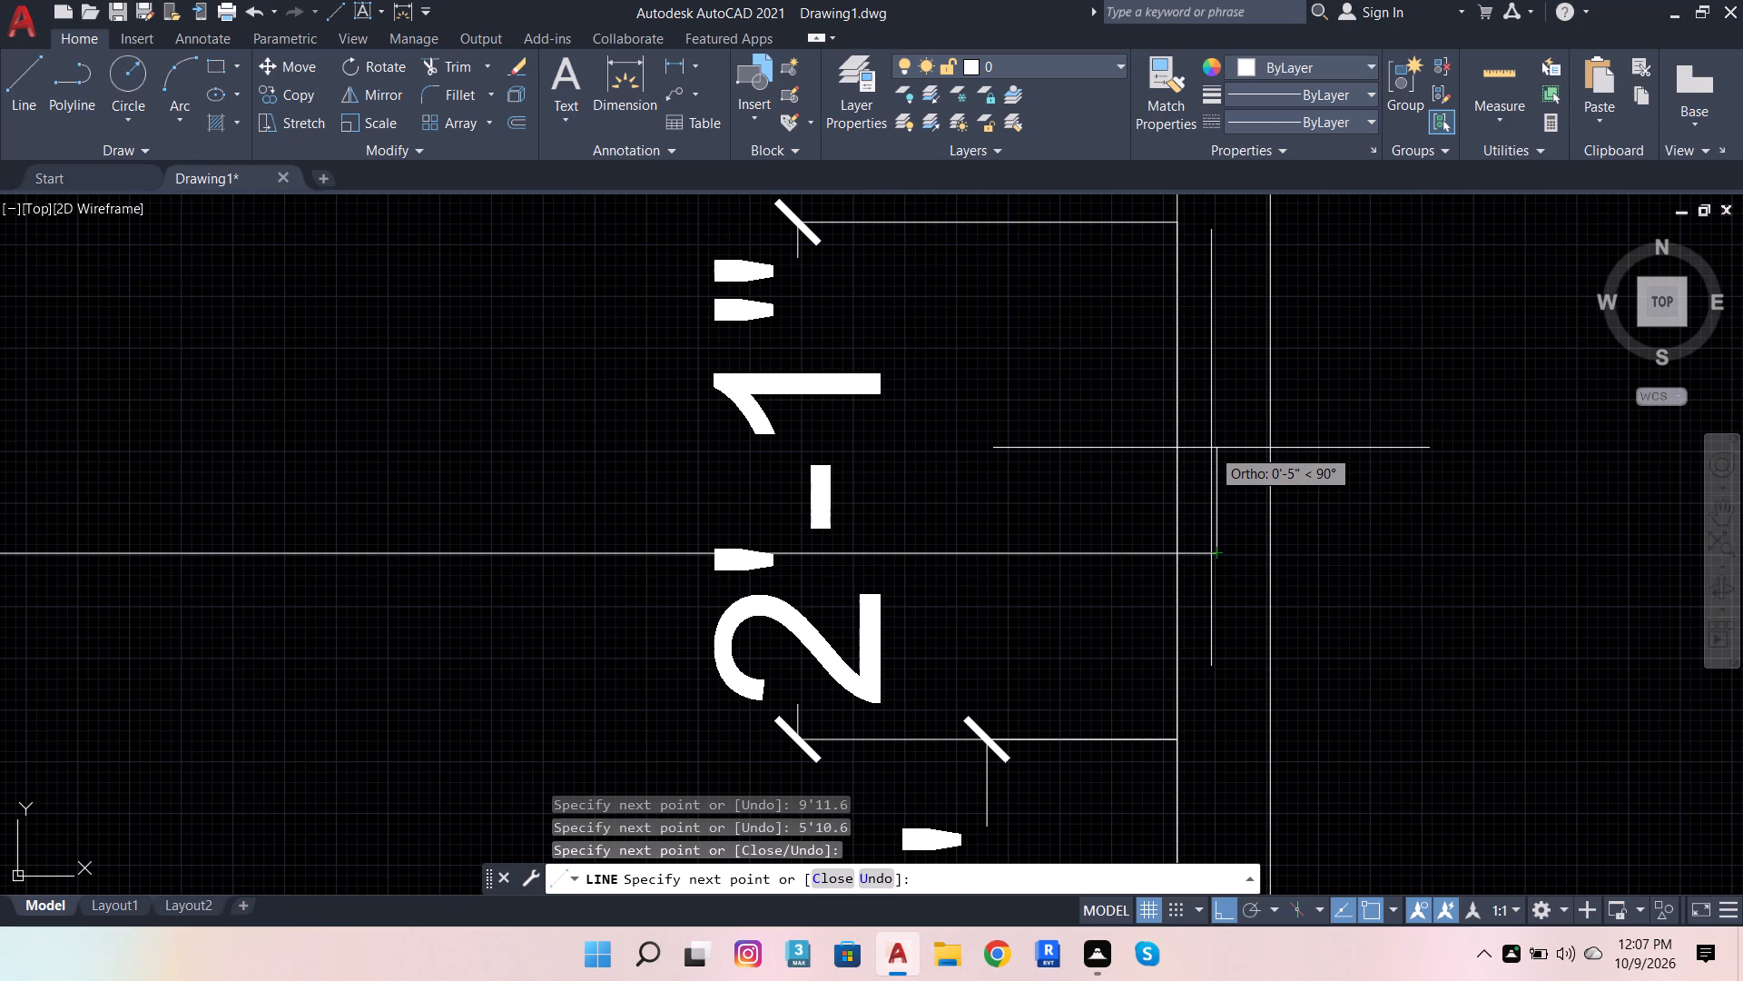
text(4.5)
key(Return)
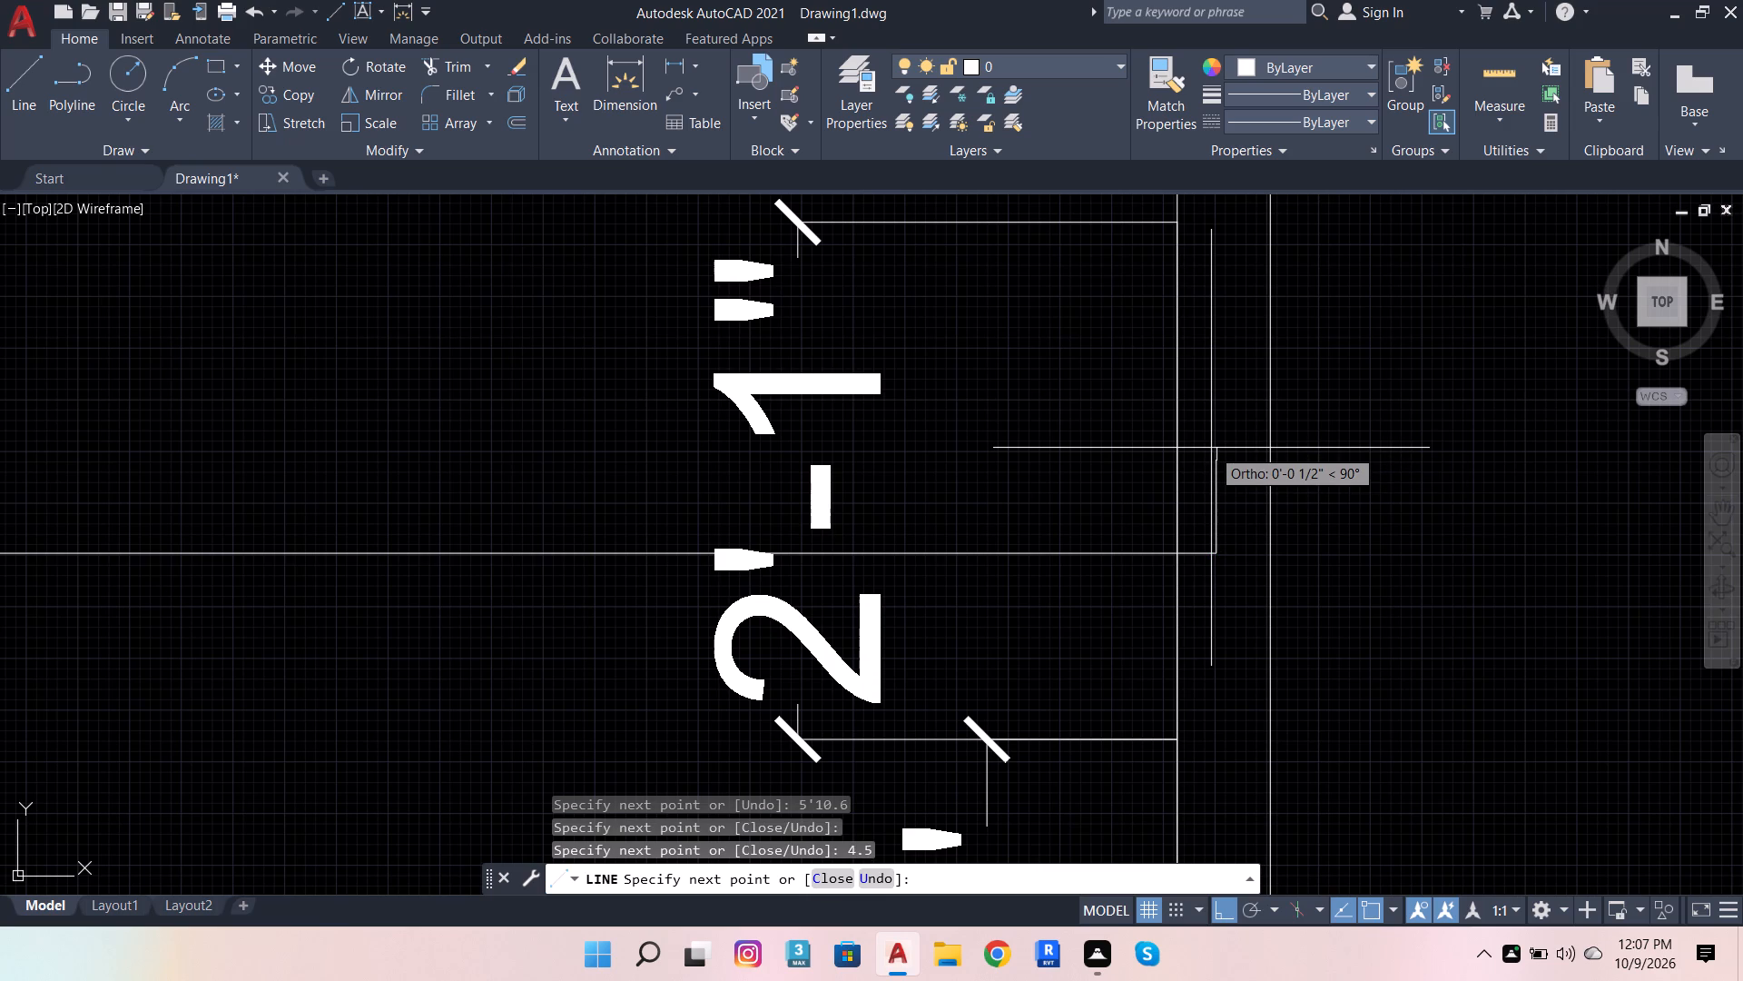
scroll(1345, 458, down, 3)
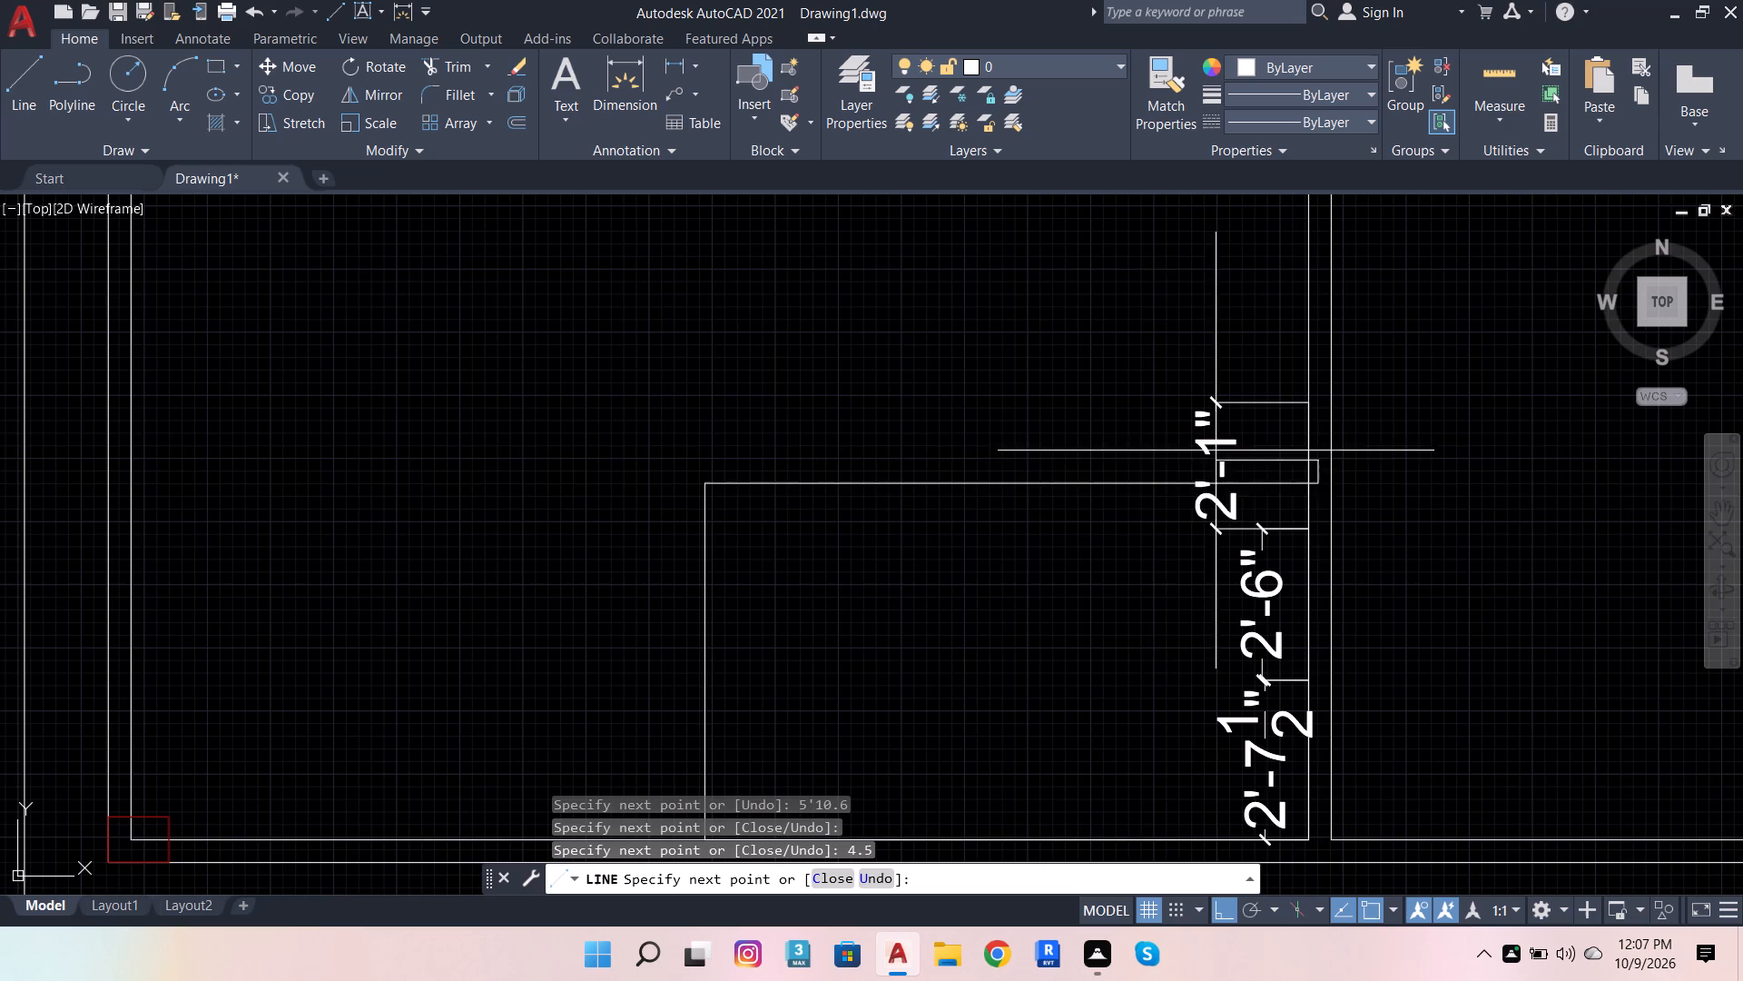